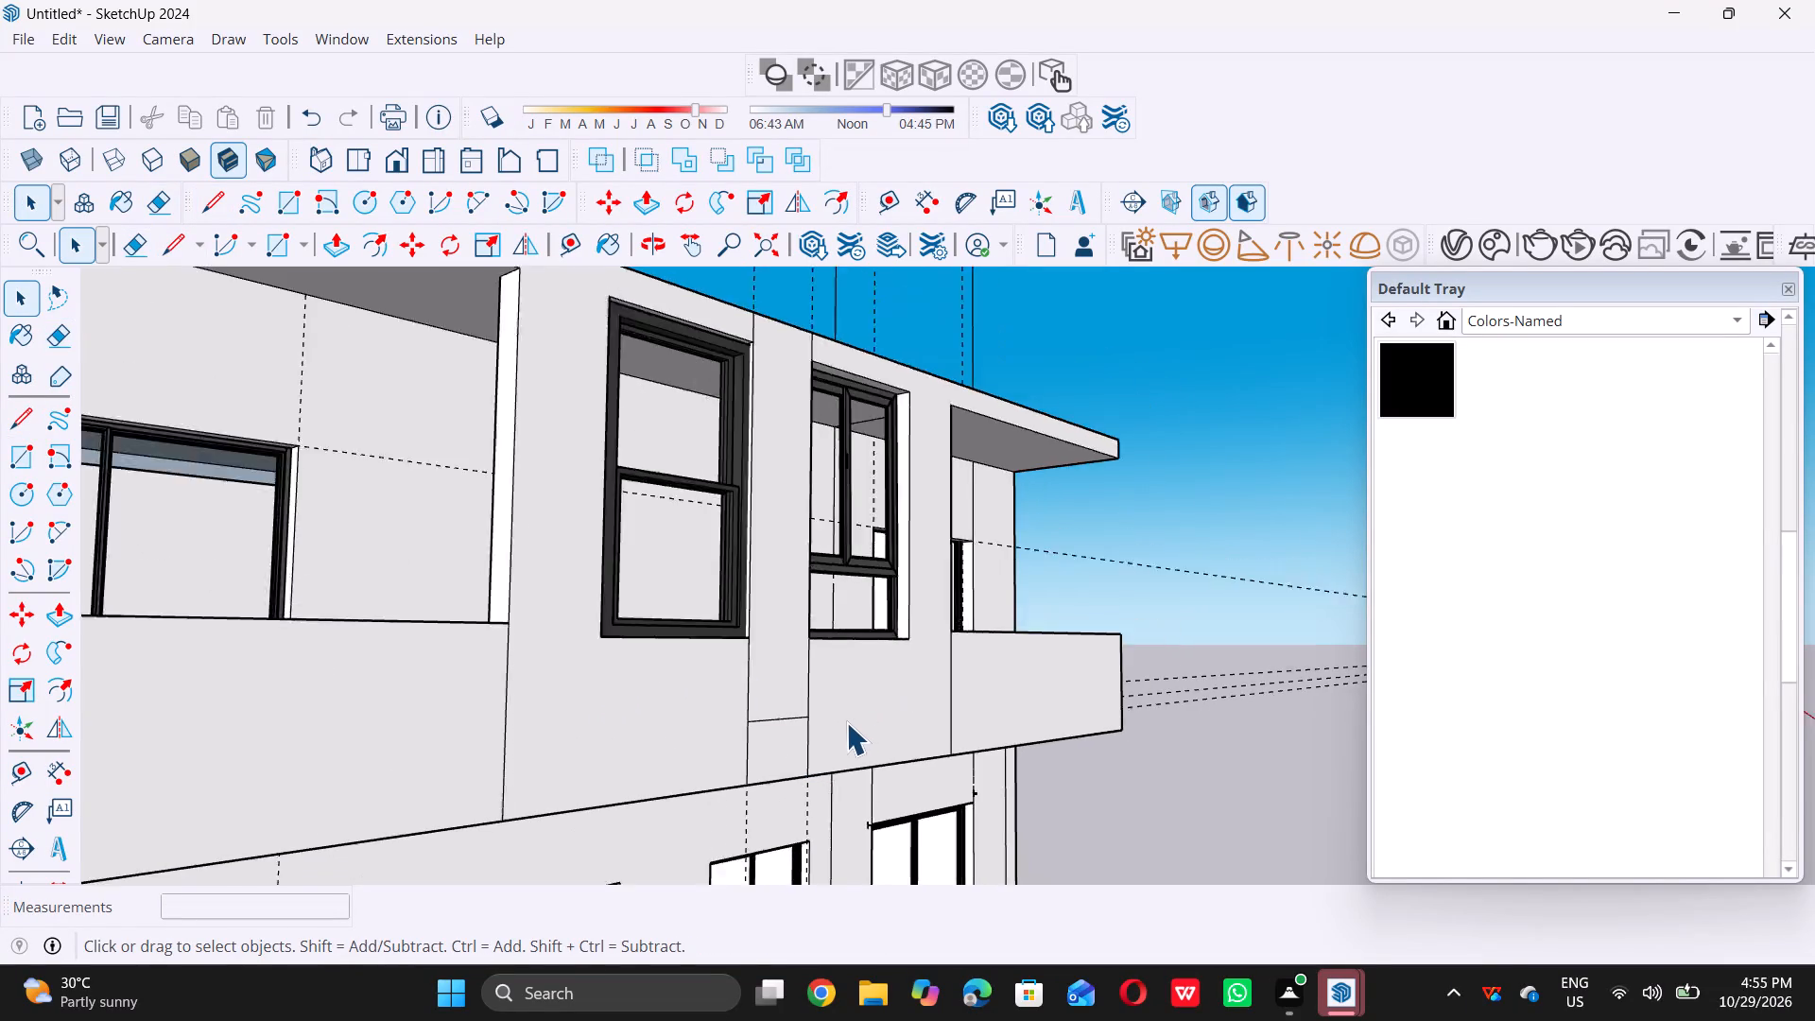
Place a horizontal guide 2' above the bottom edge of the upper-floor front wall, below the two tall windows.
scroll(846, 722, "down", 4)
middle_click_drag(841, 658, 695, 704)
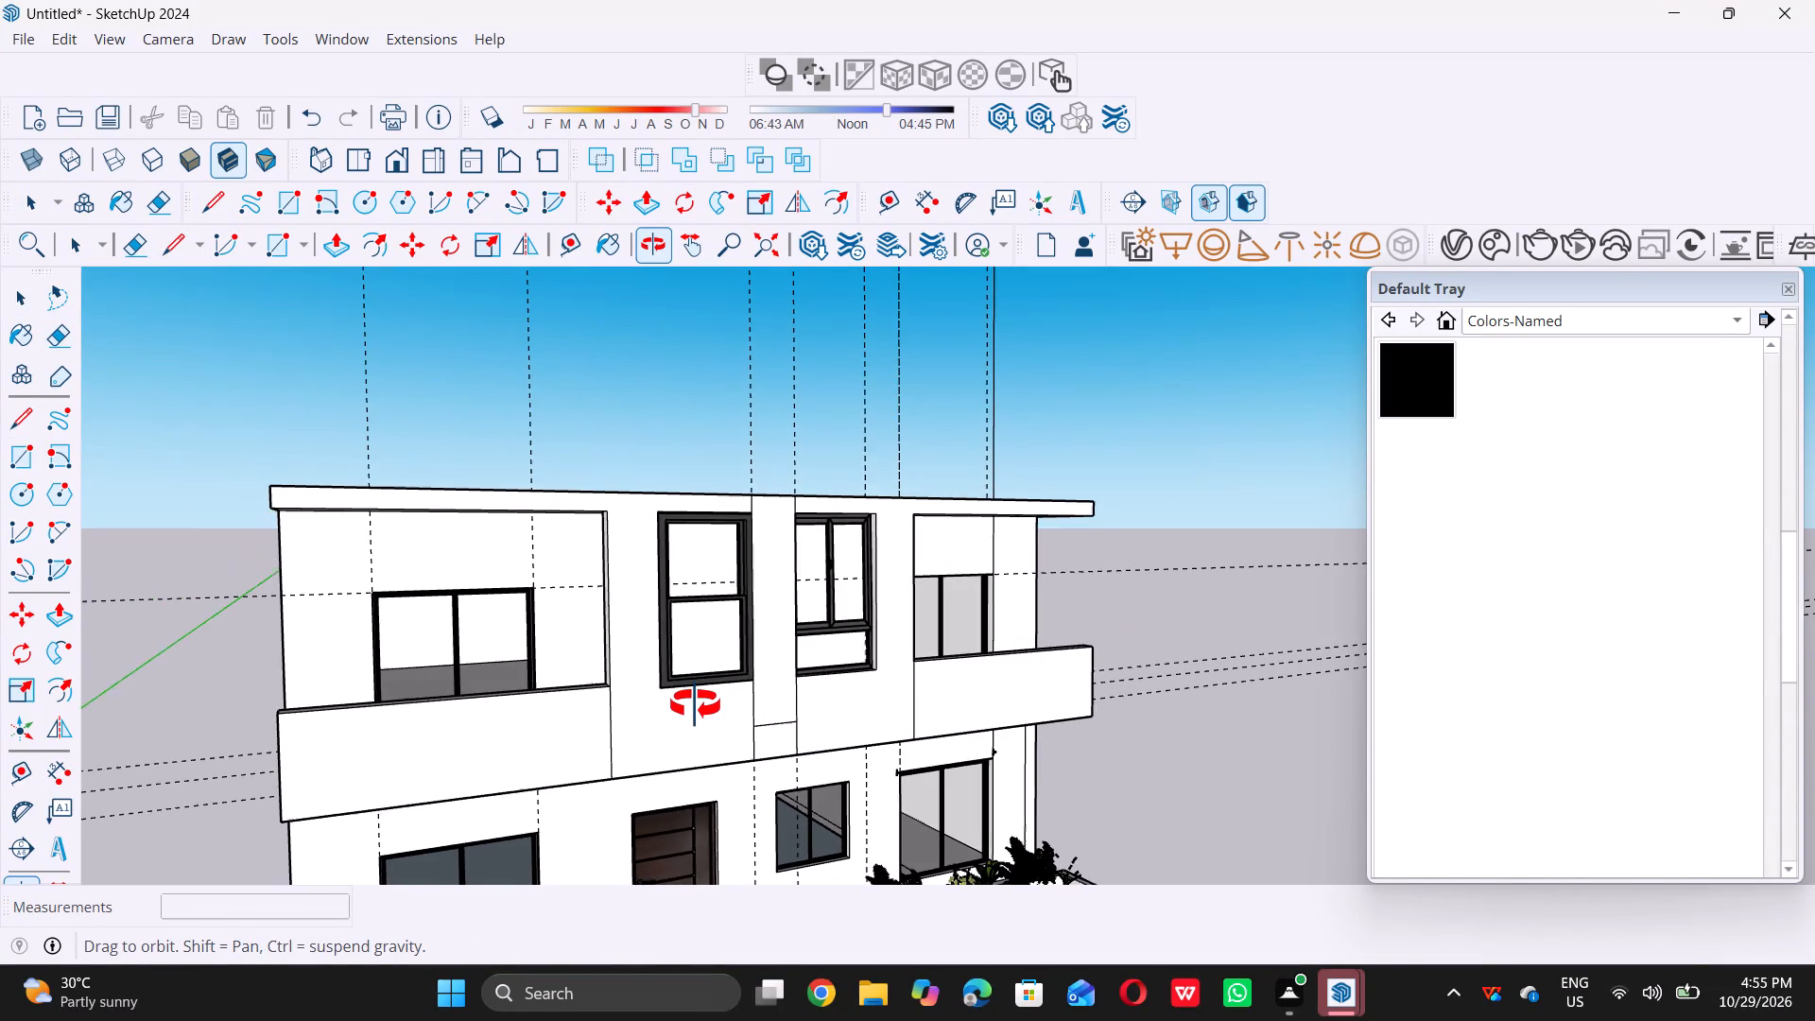
middle_click_drag(695, 704, 685, 690)
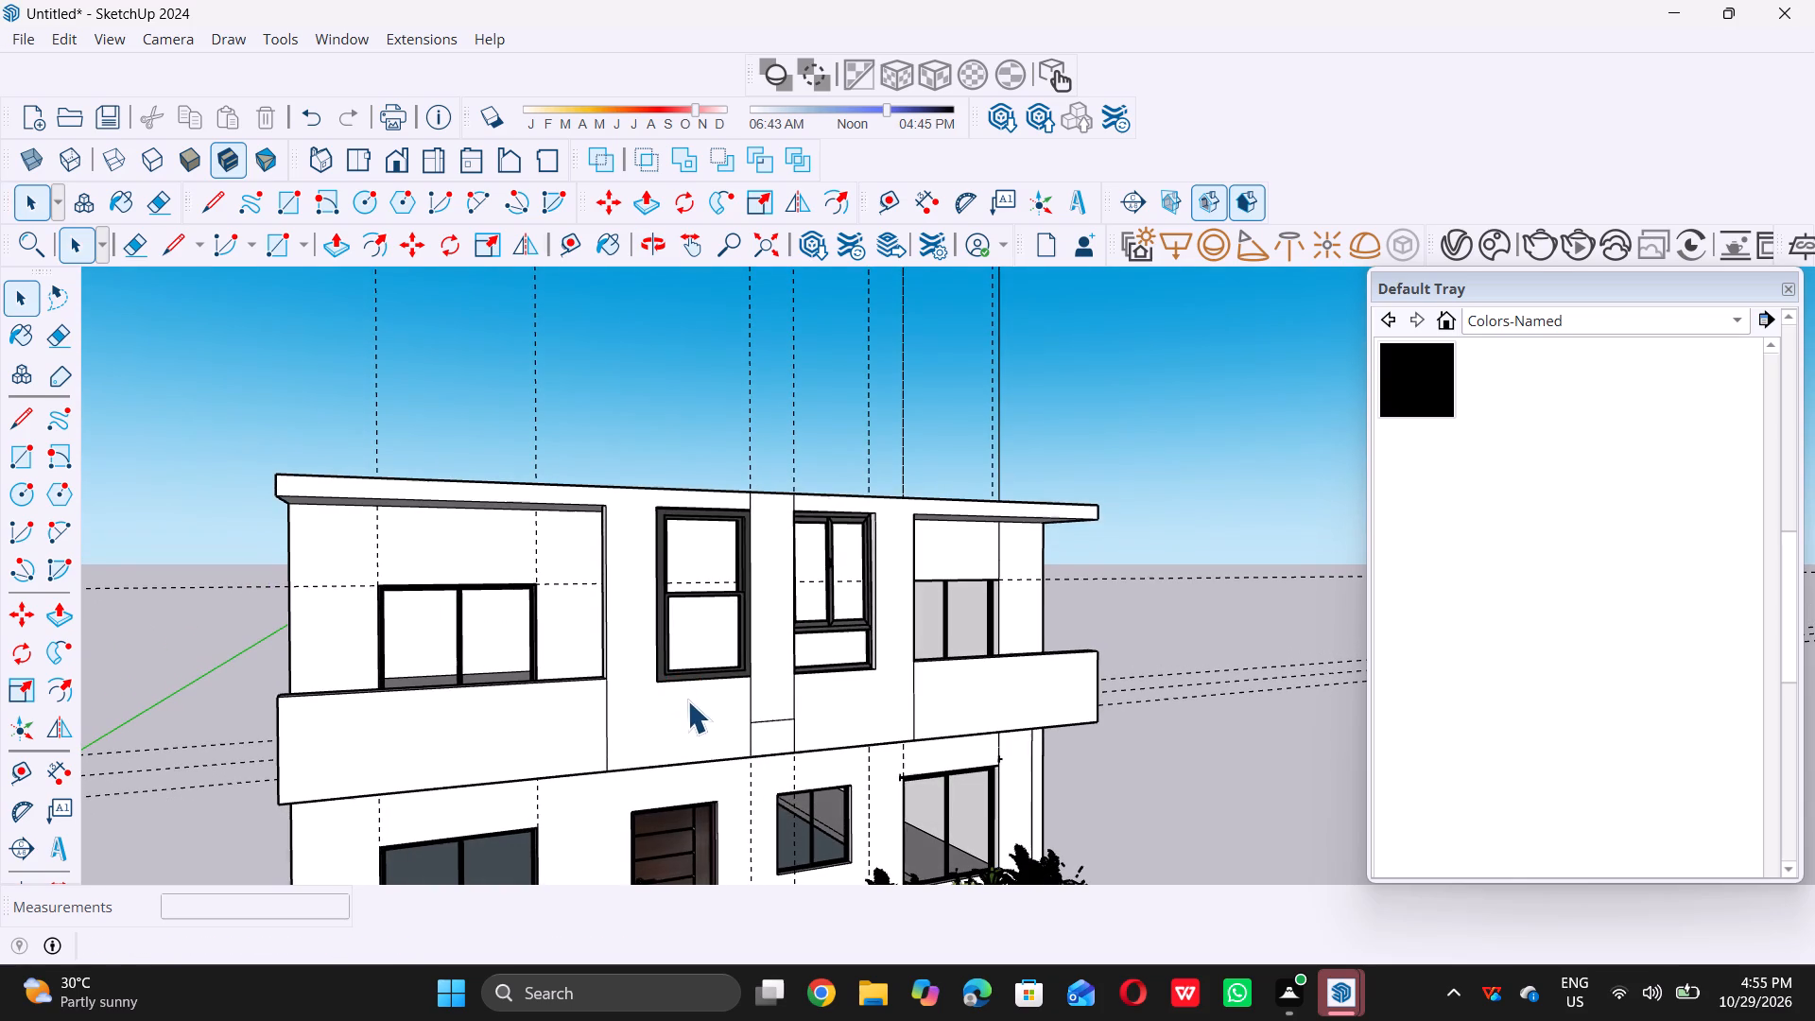
scroll(715, 751, "up", 2)
middle_click_drag(707, 719, 679, 723)
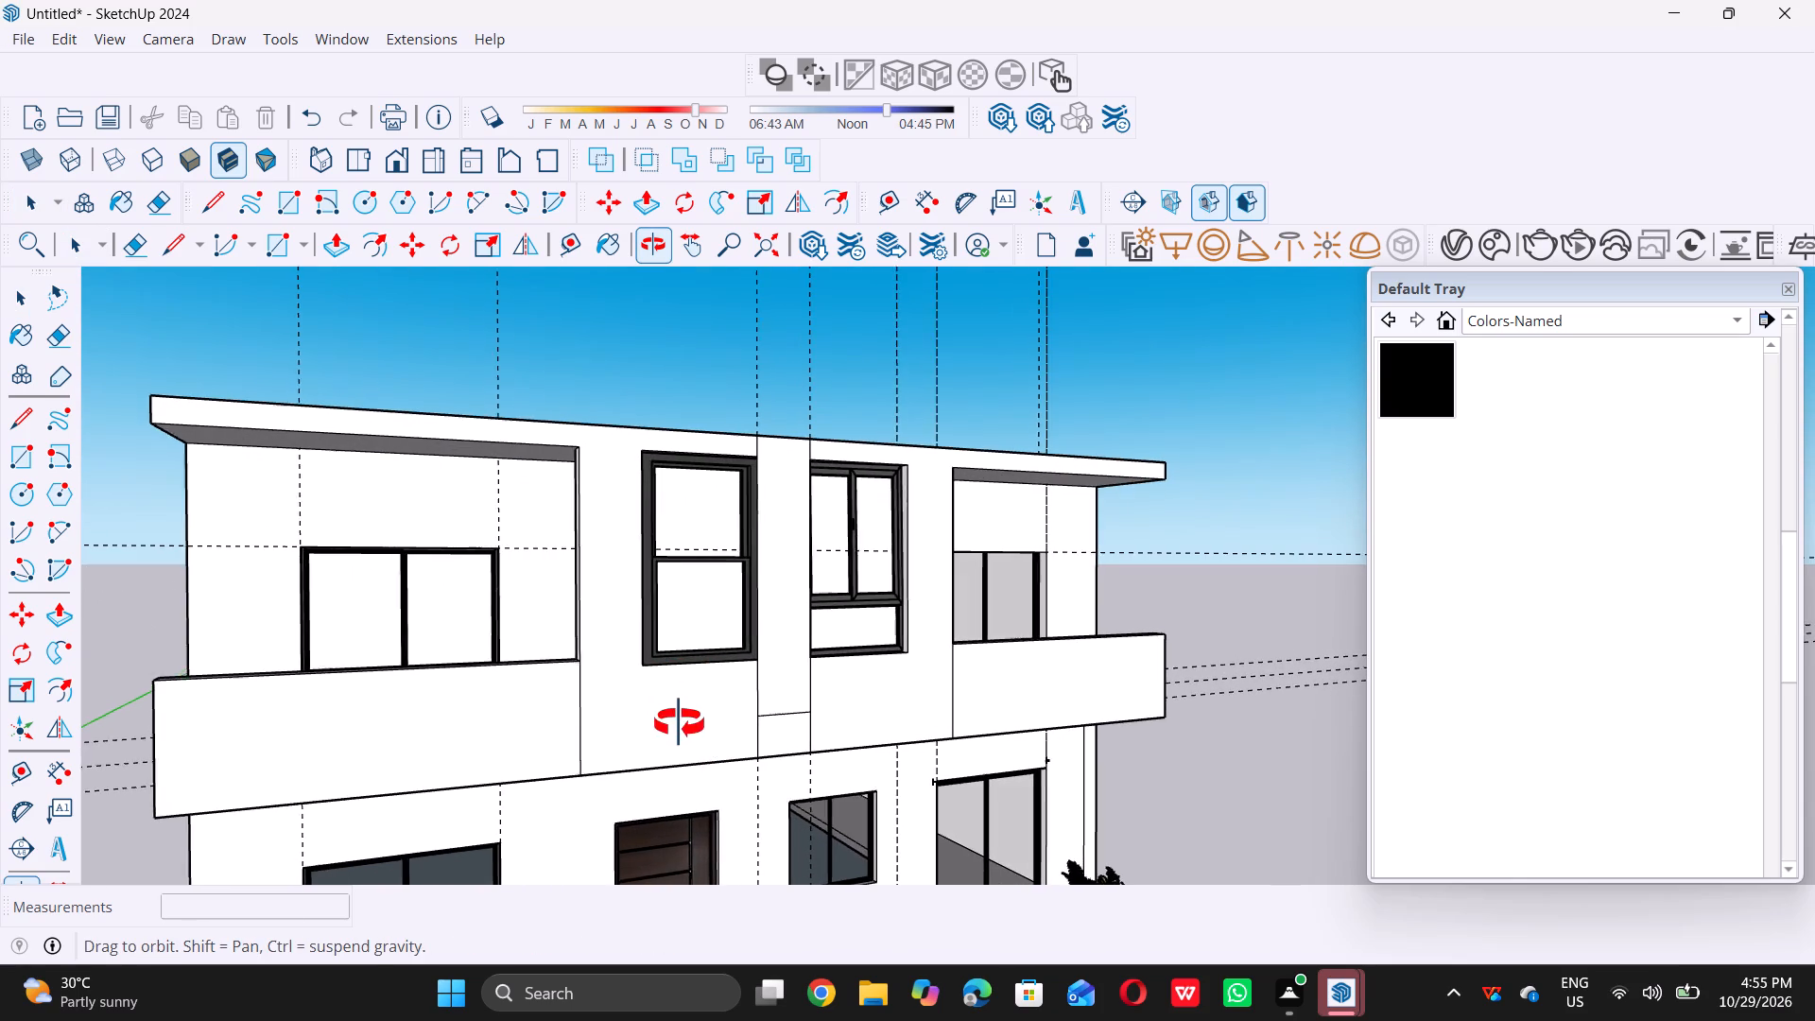
middle_click_drag(679, 723, 575, 700)
middle_click(575, 700)
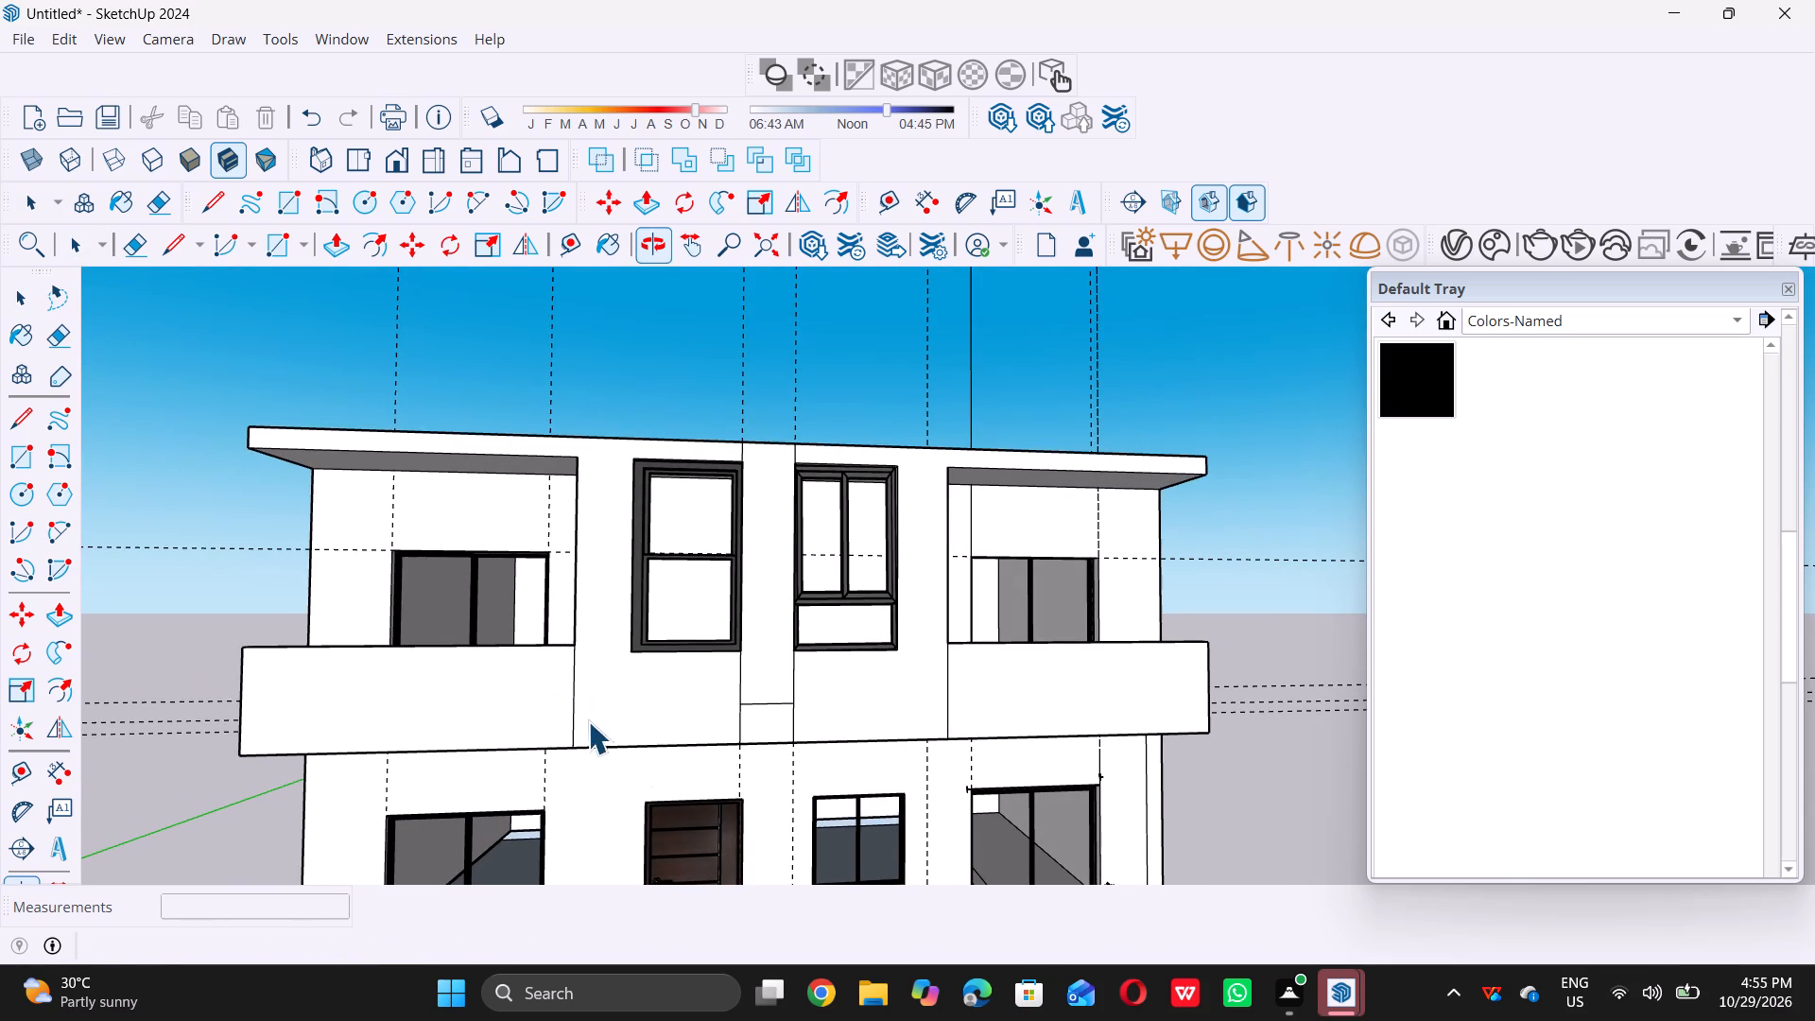
middle_click_drag(691, 784, 659, 751)
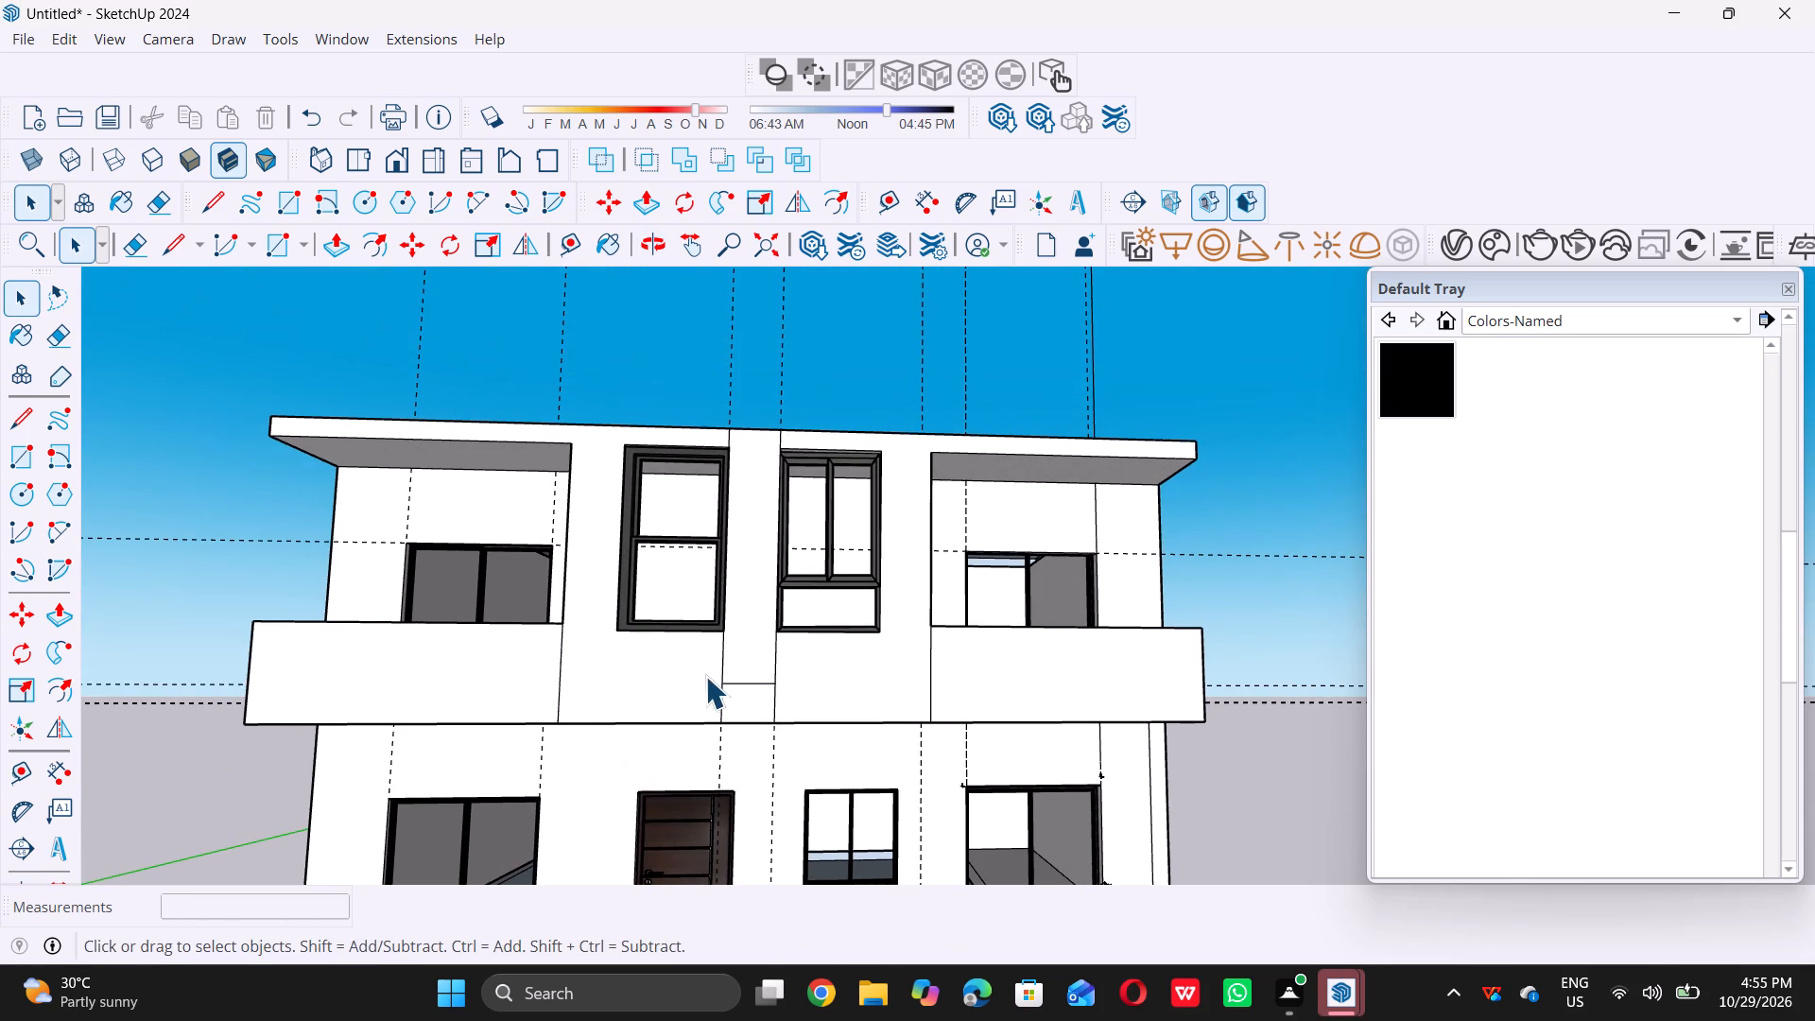
scroll(700, 682, "up", 2)
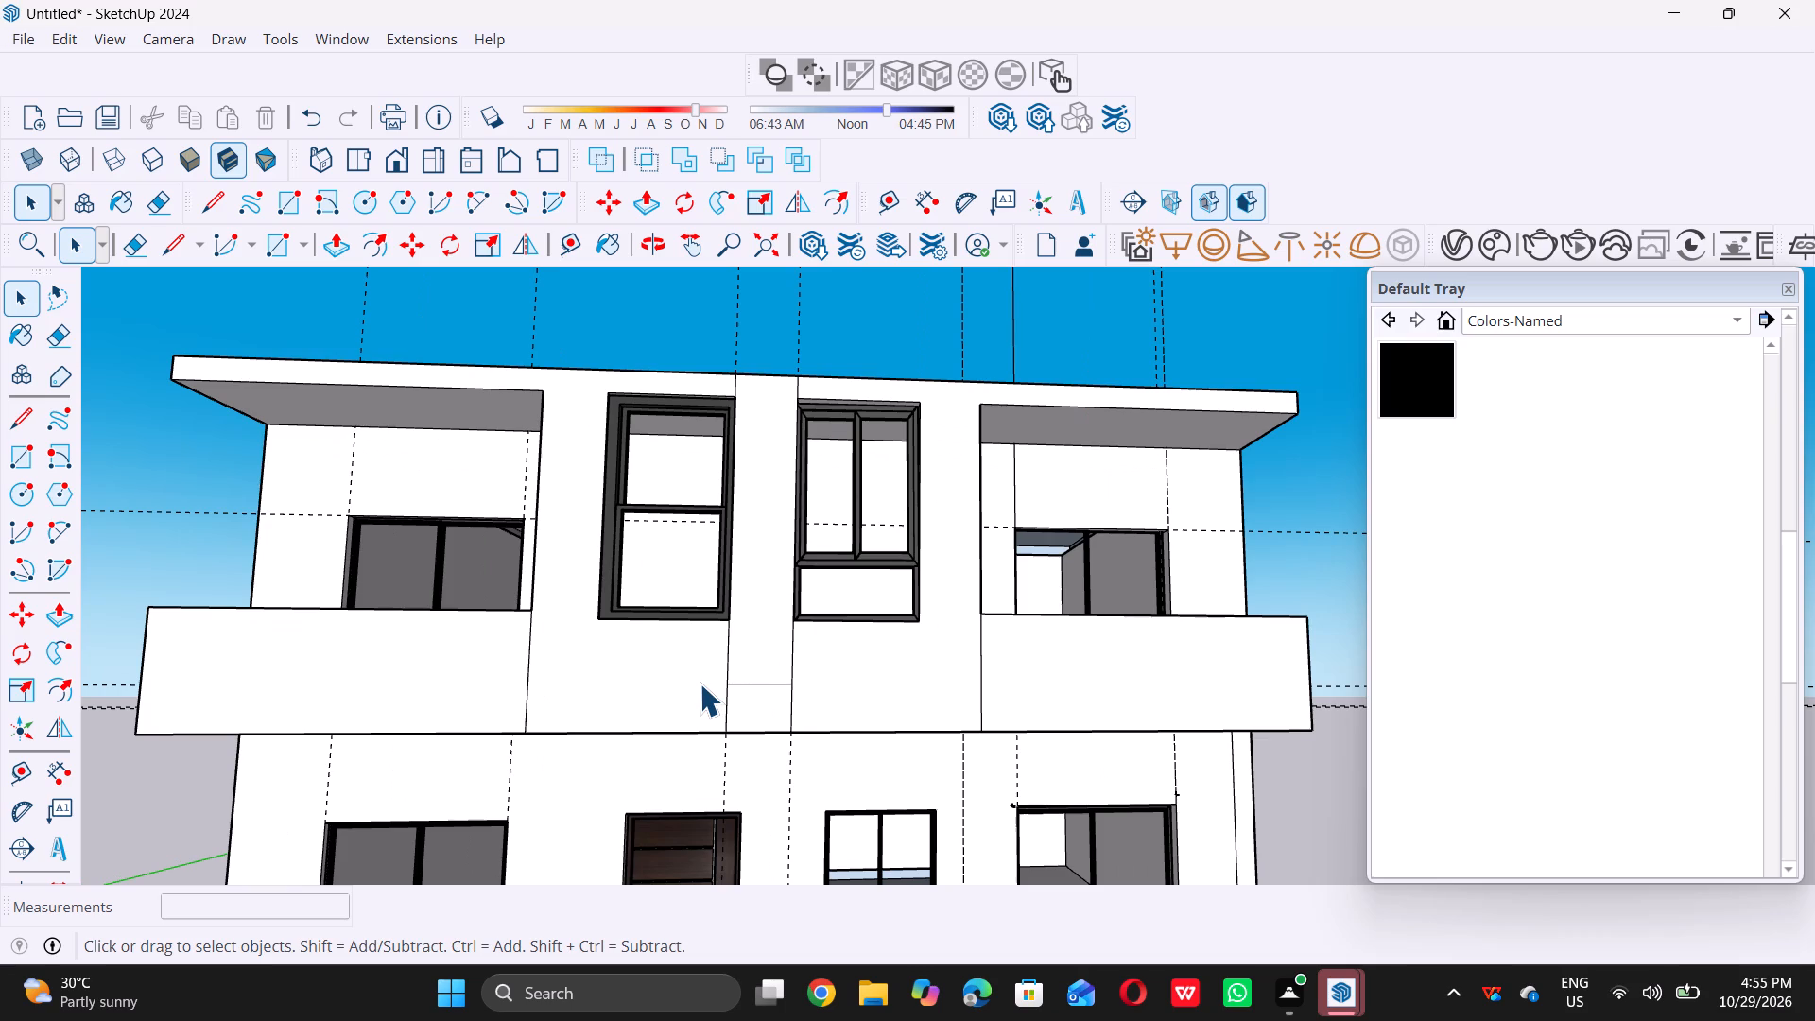
key("t")
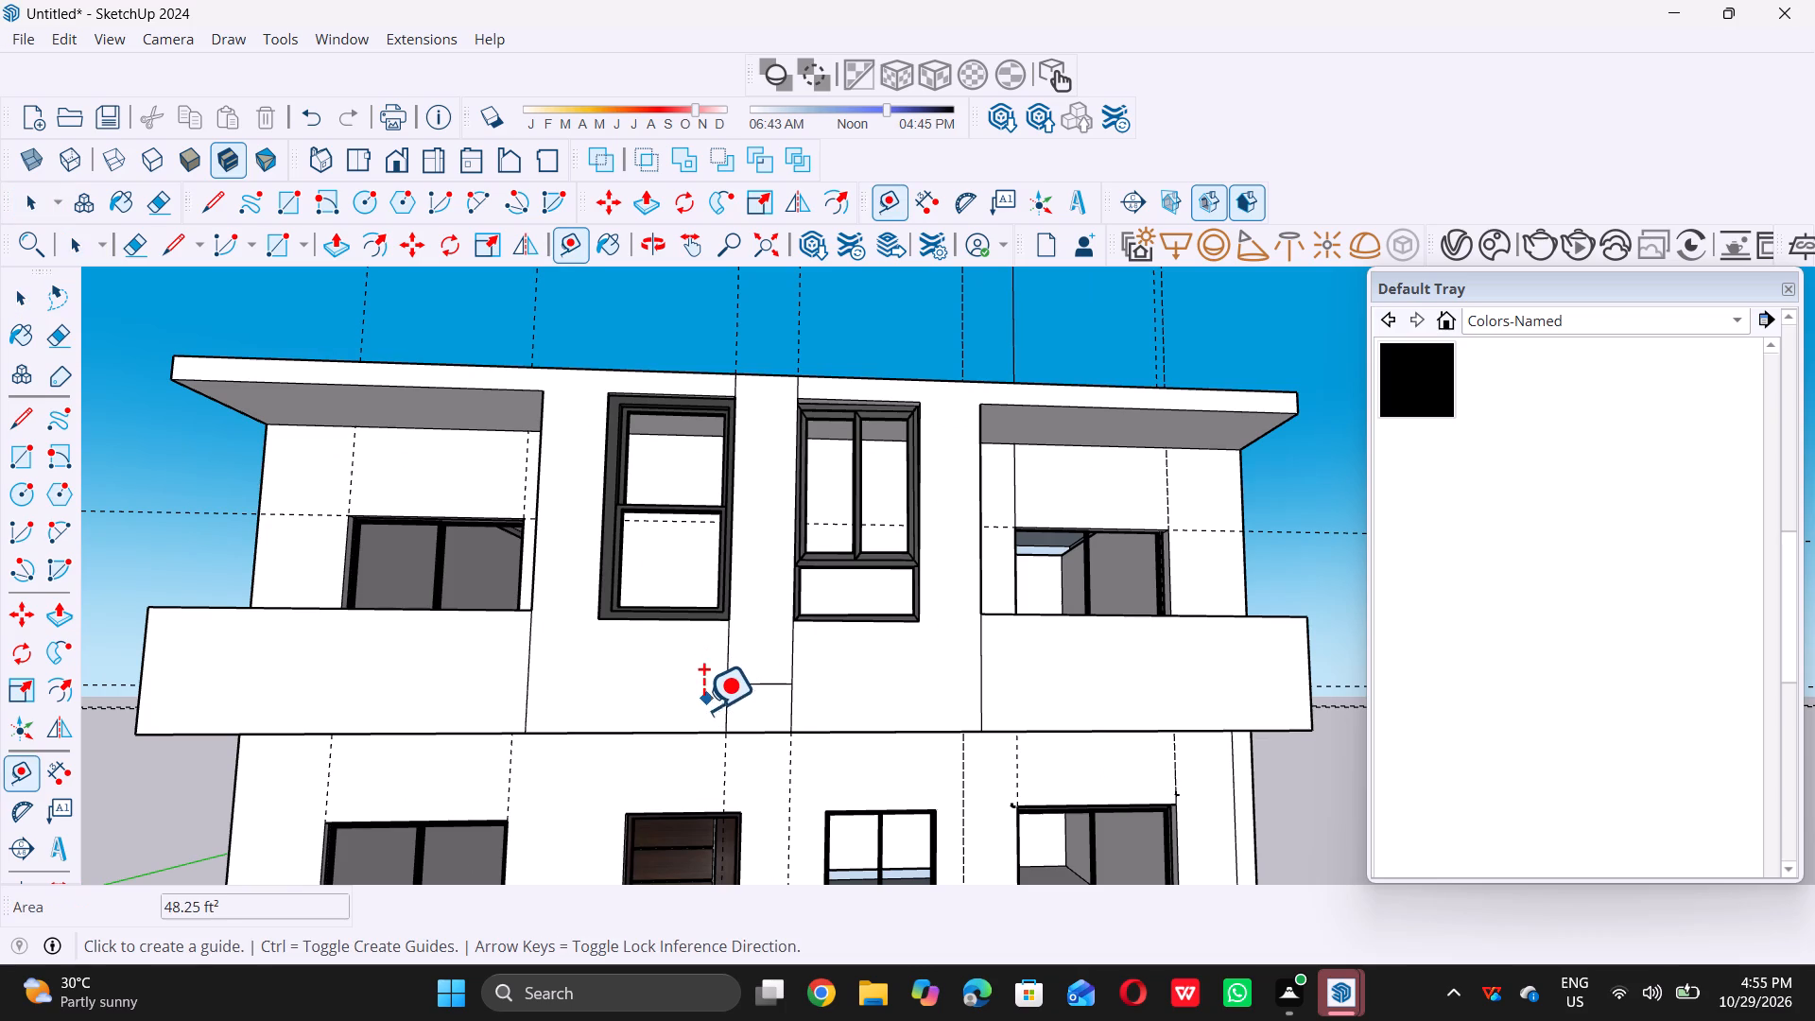
double_click(689, 732)
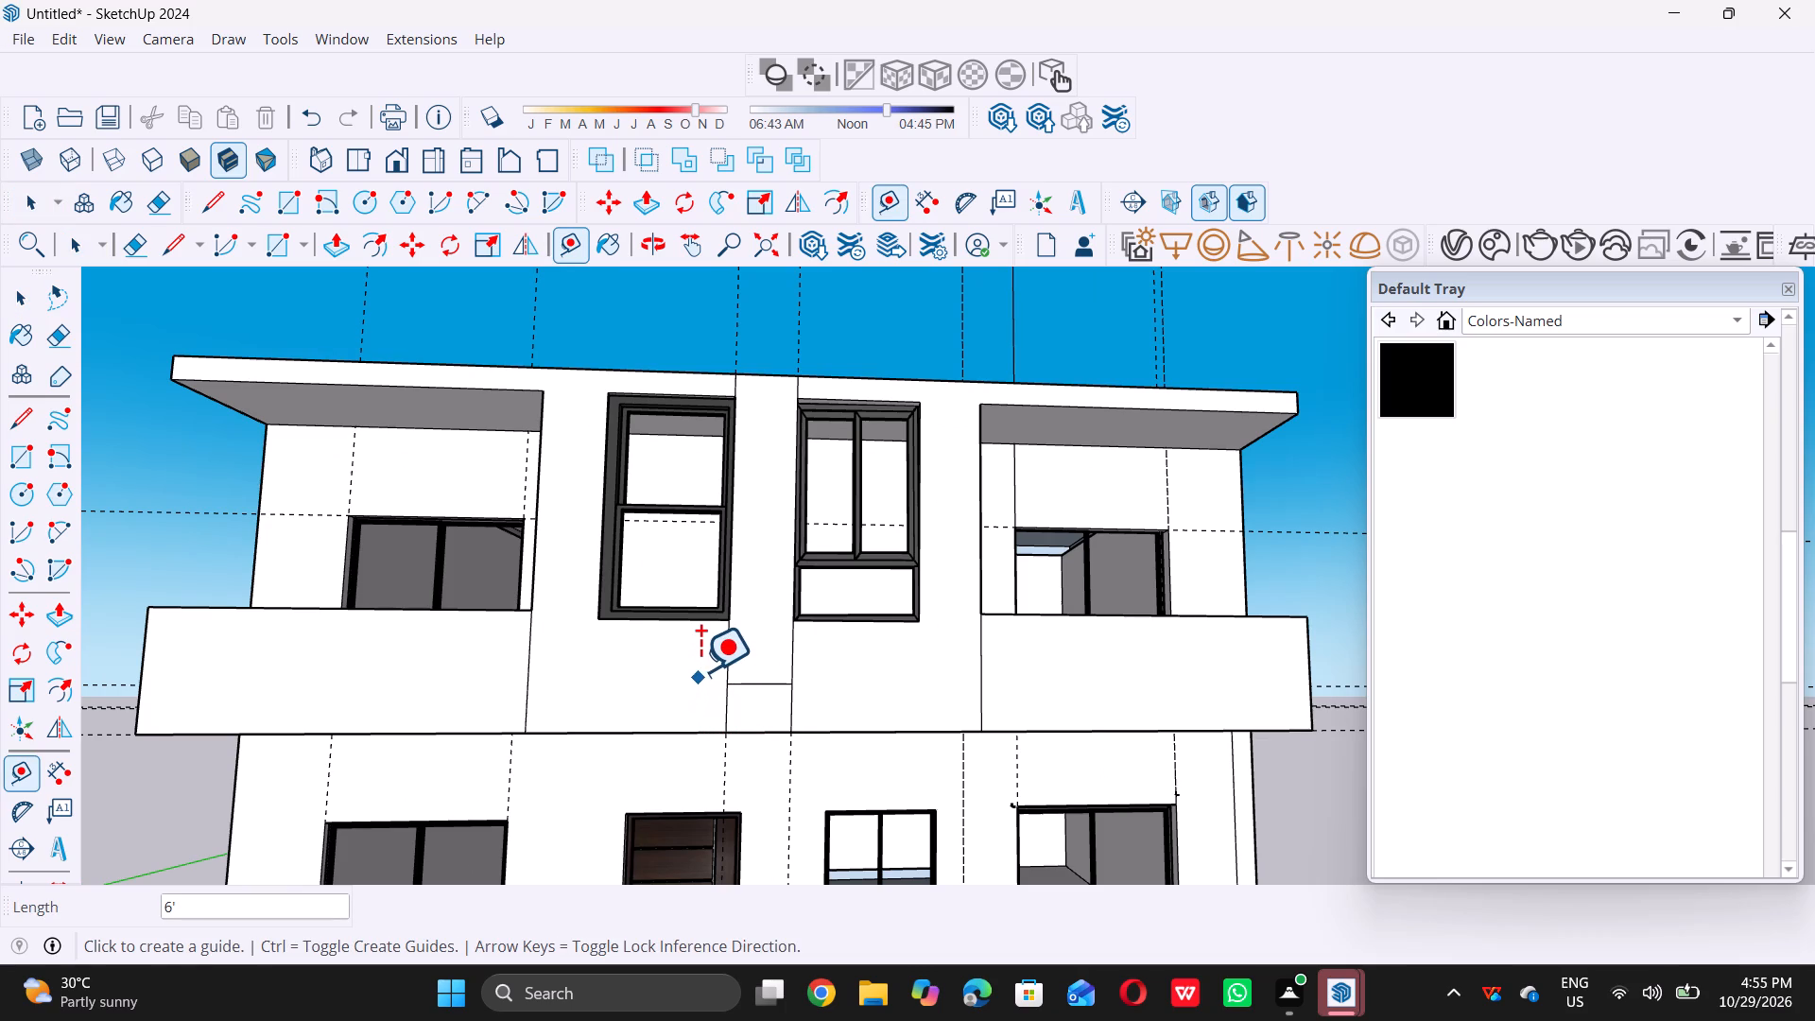
key("space")
key("t")
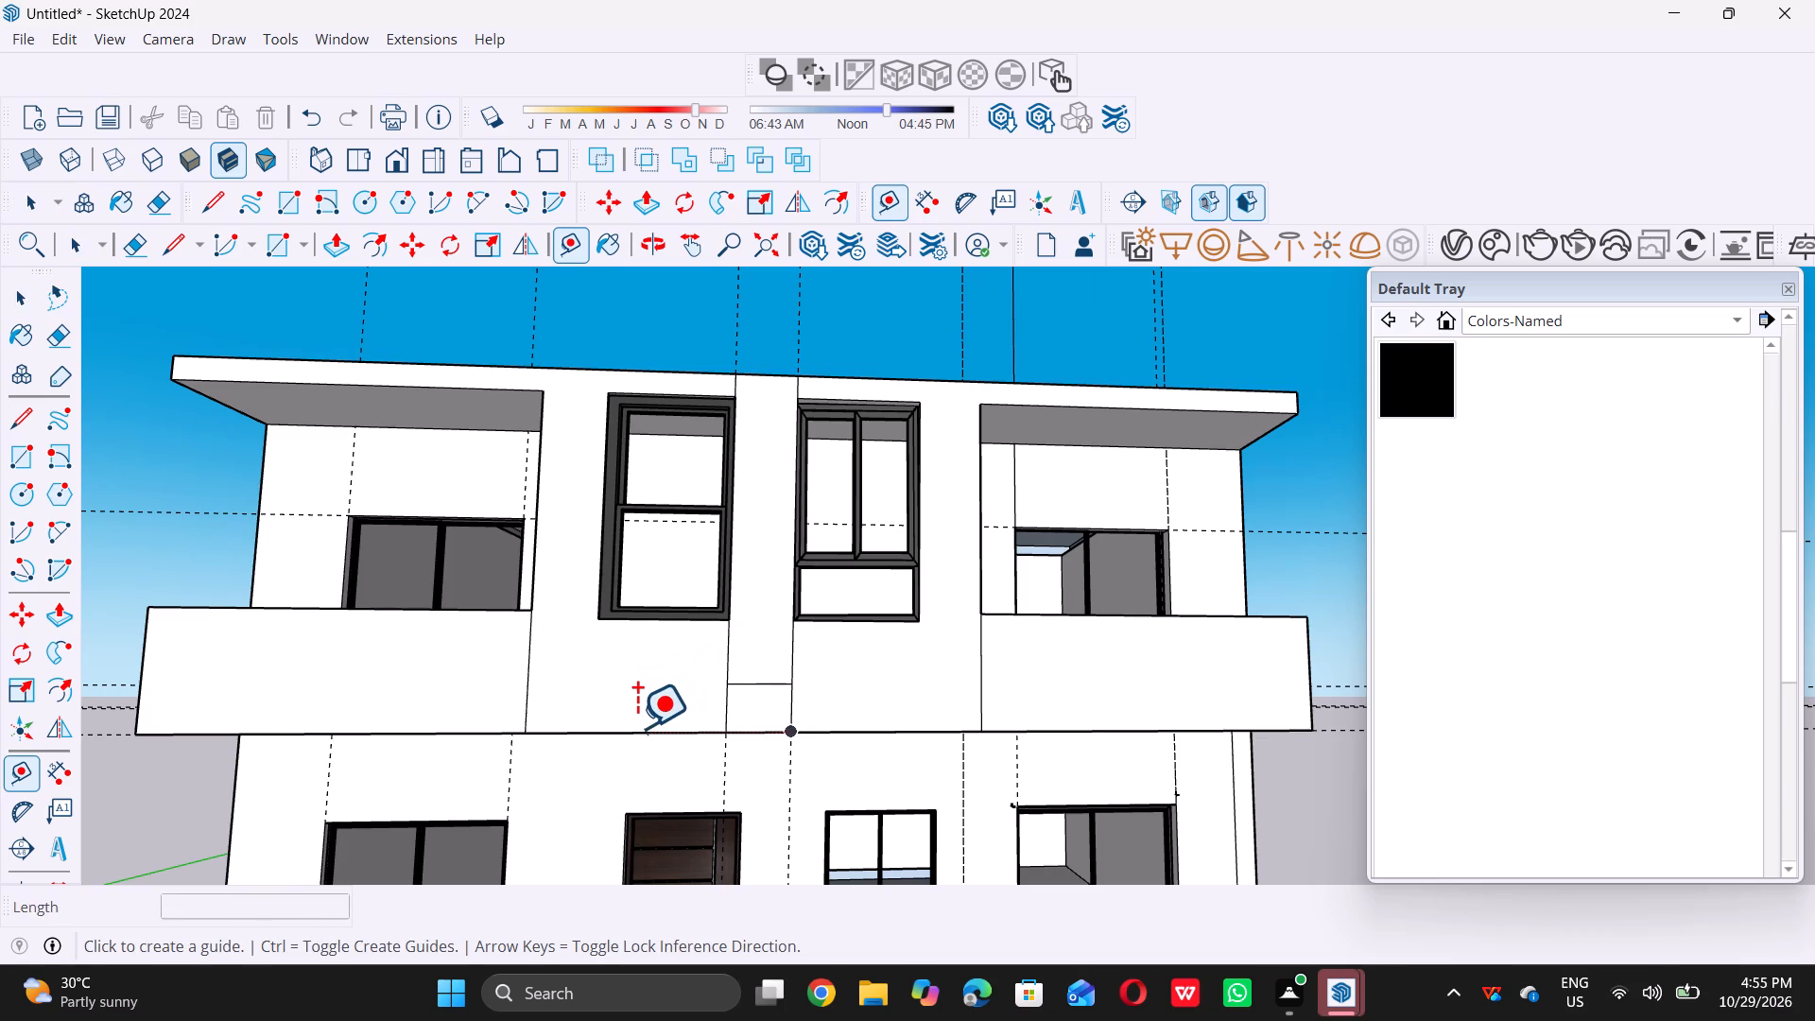
left_click(638, 731)
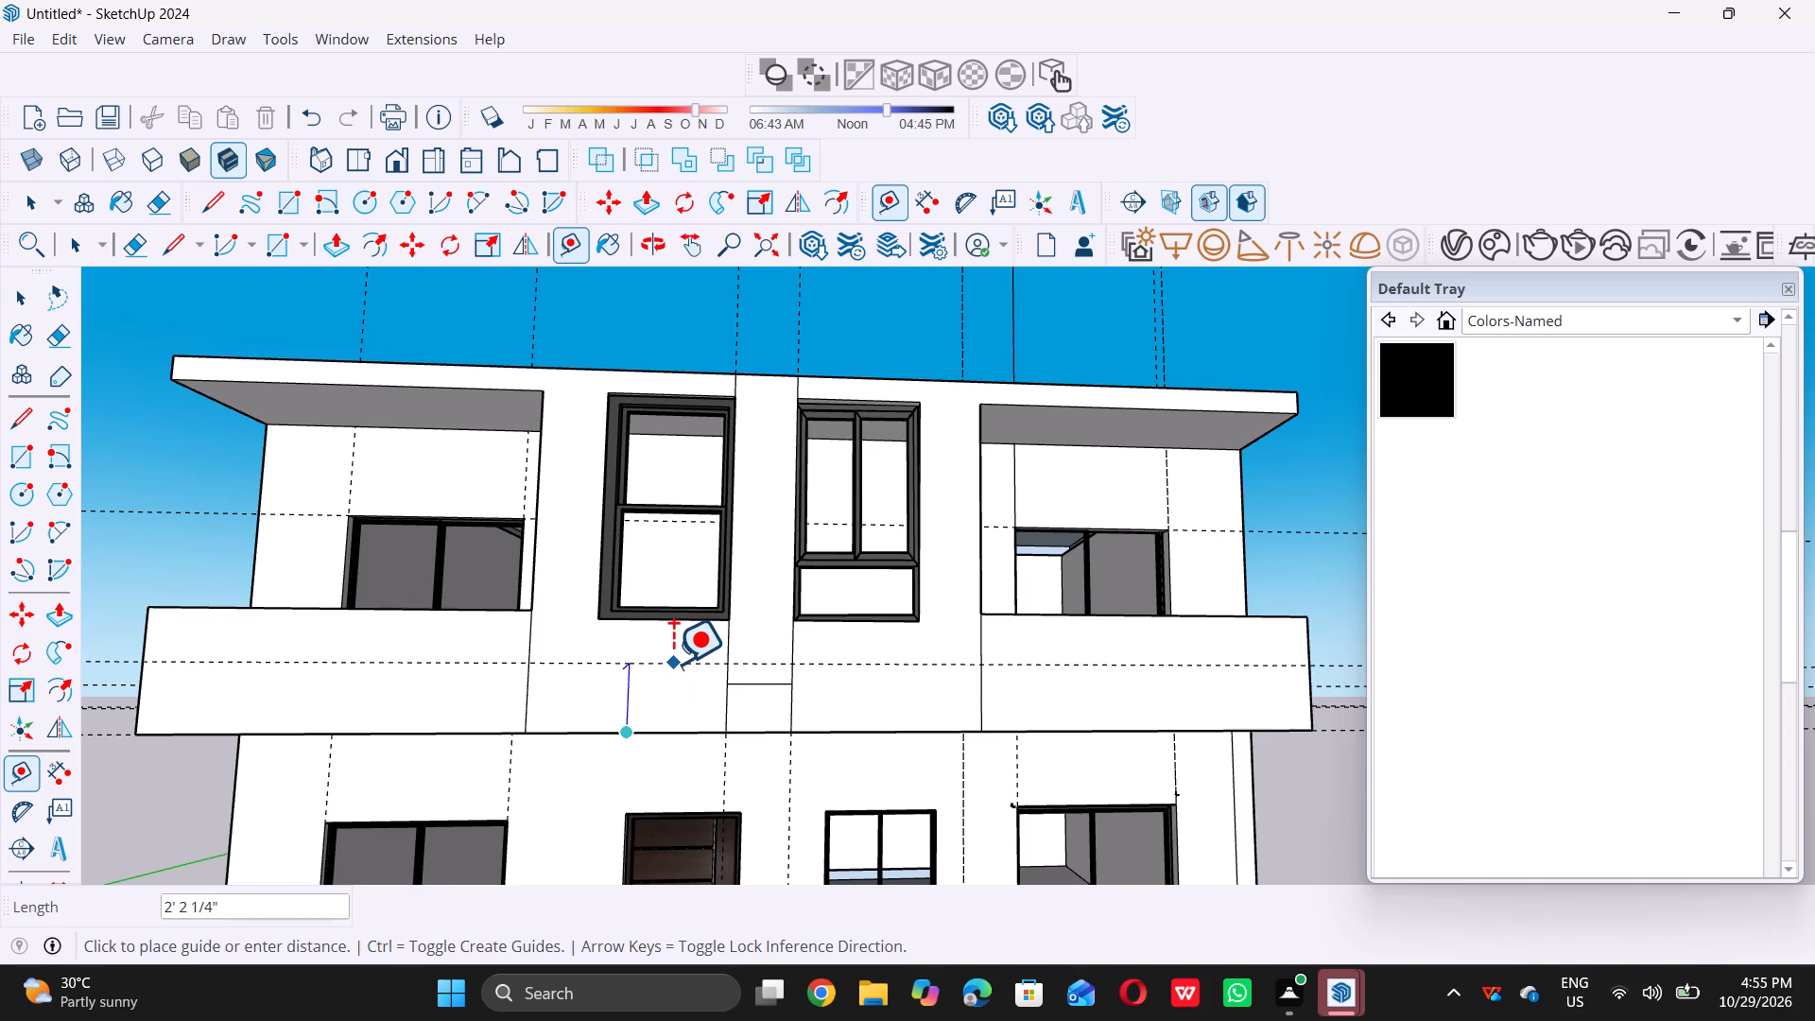
key("2")
key("apostrophe")
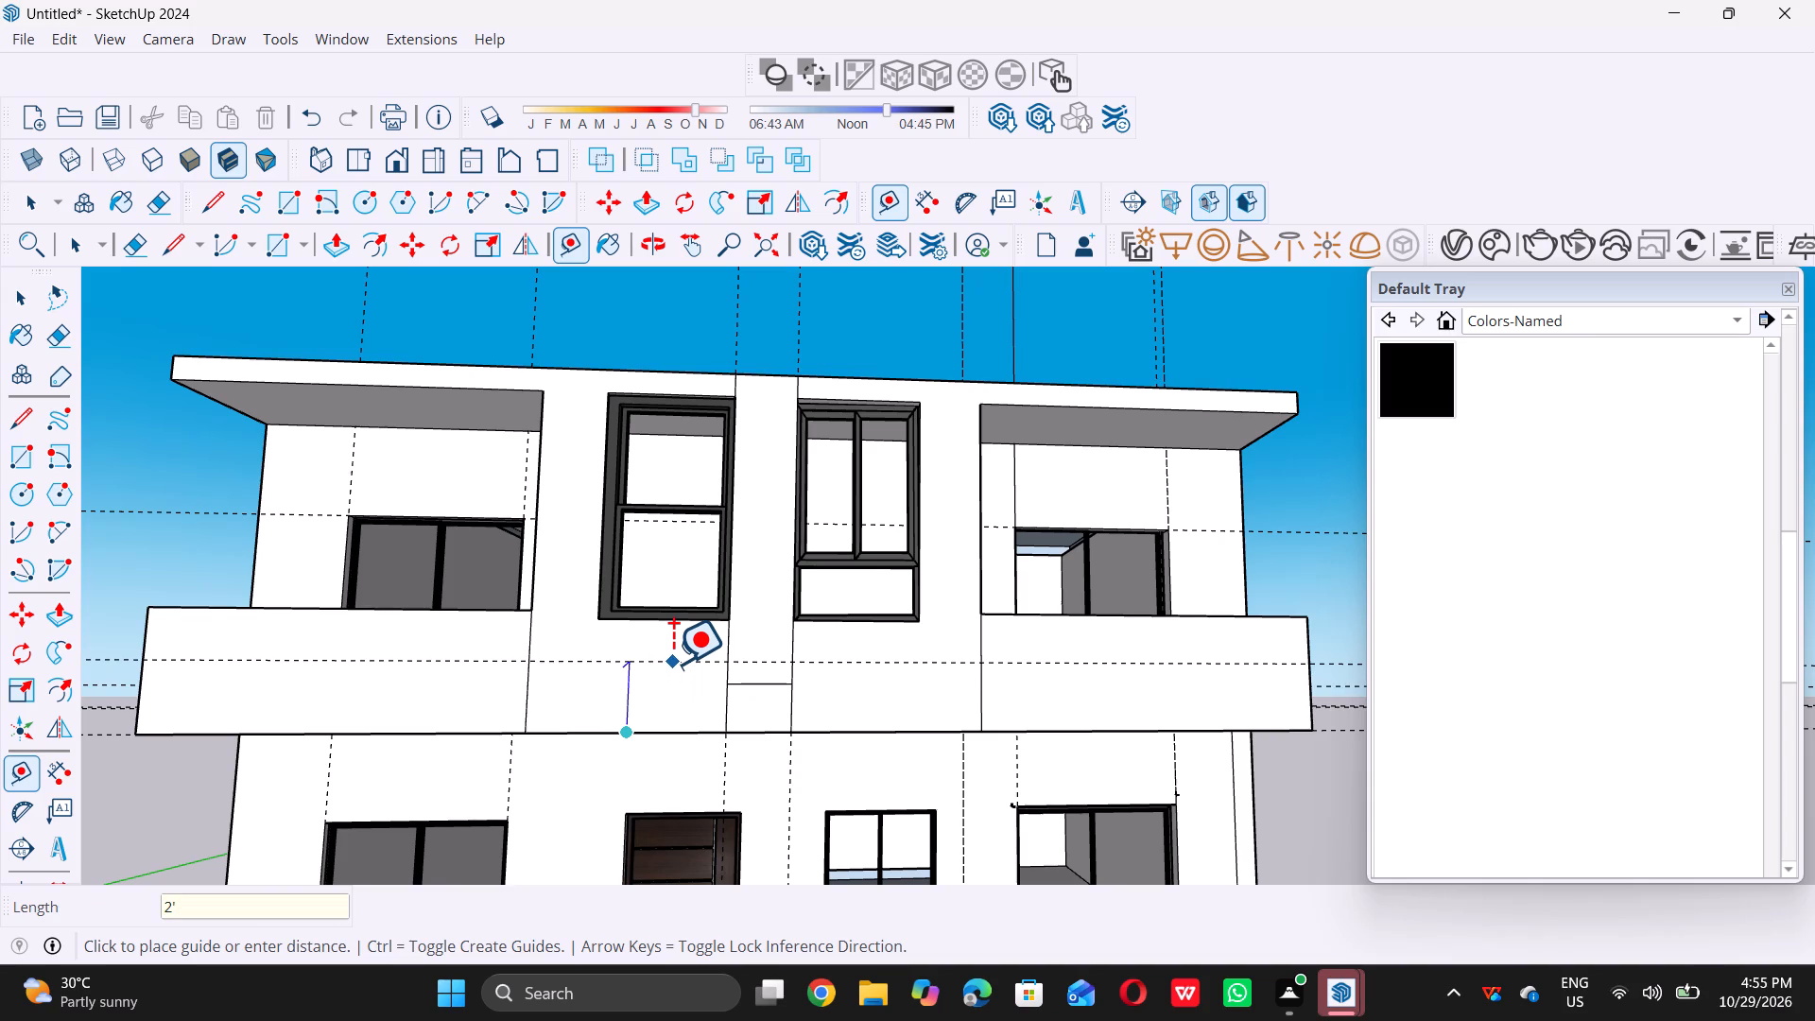
key("Return")
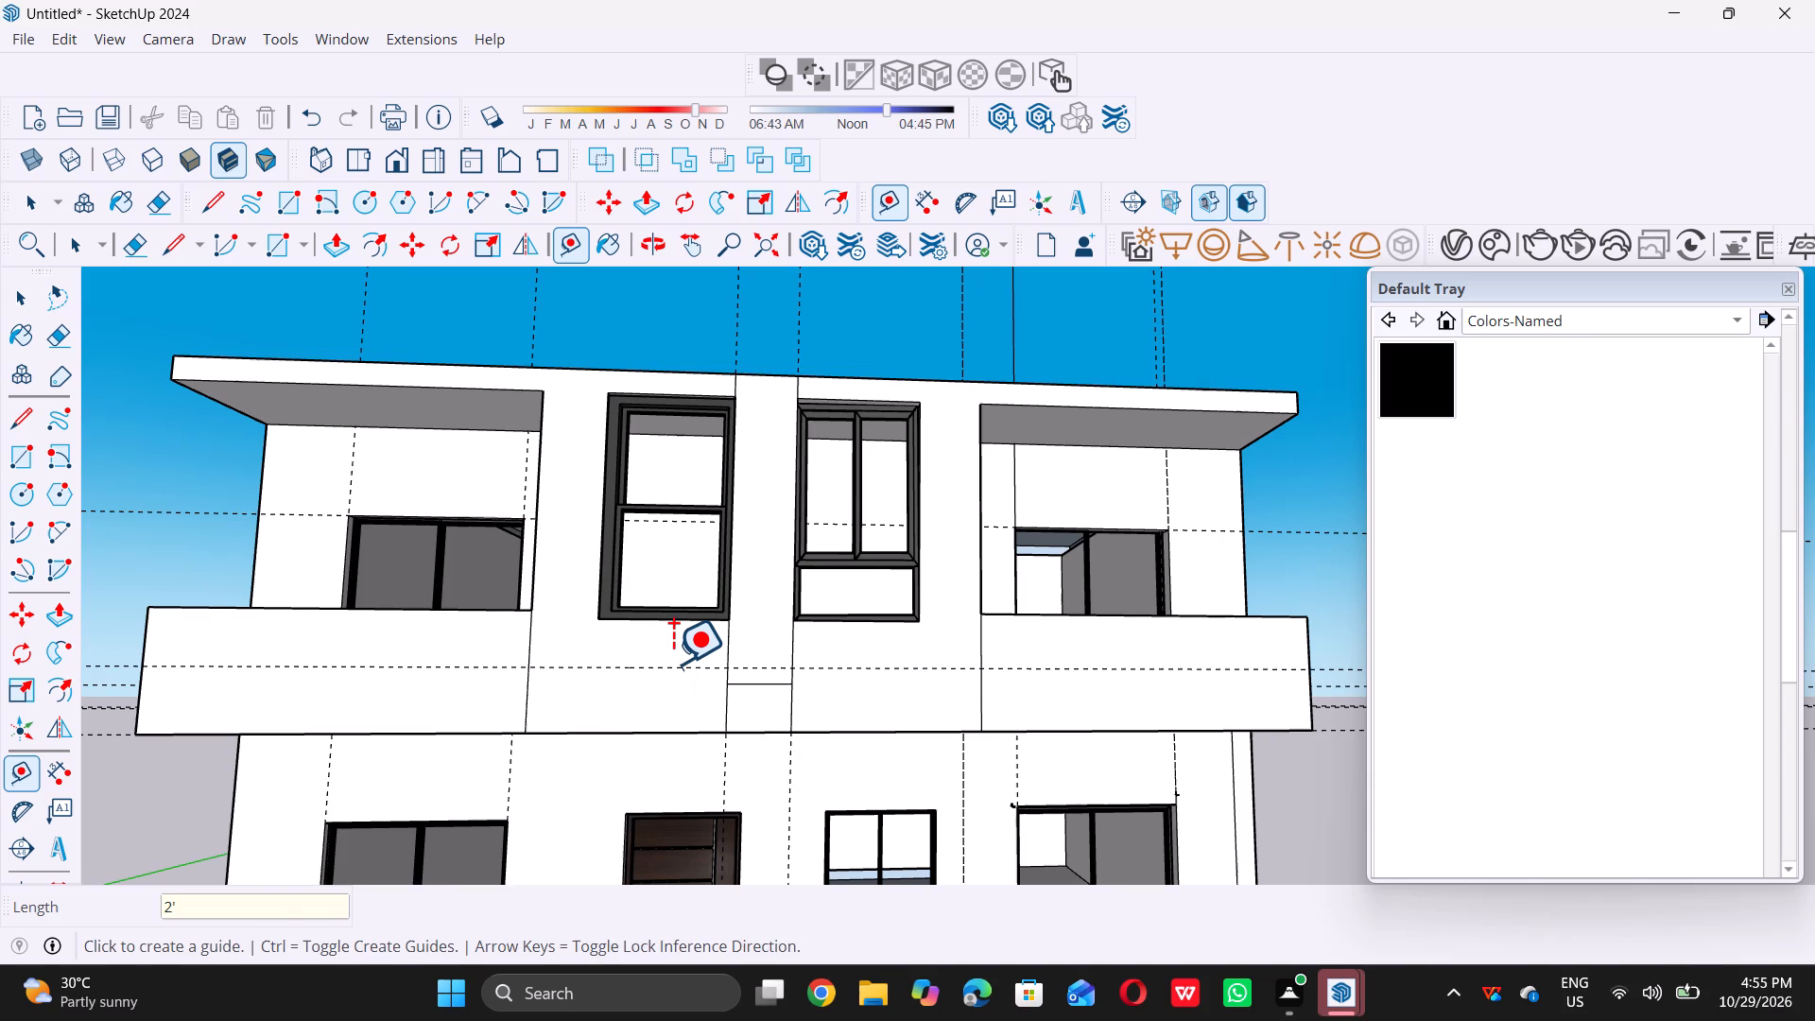
key("space")
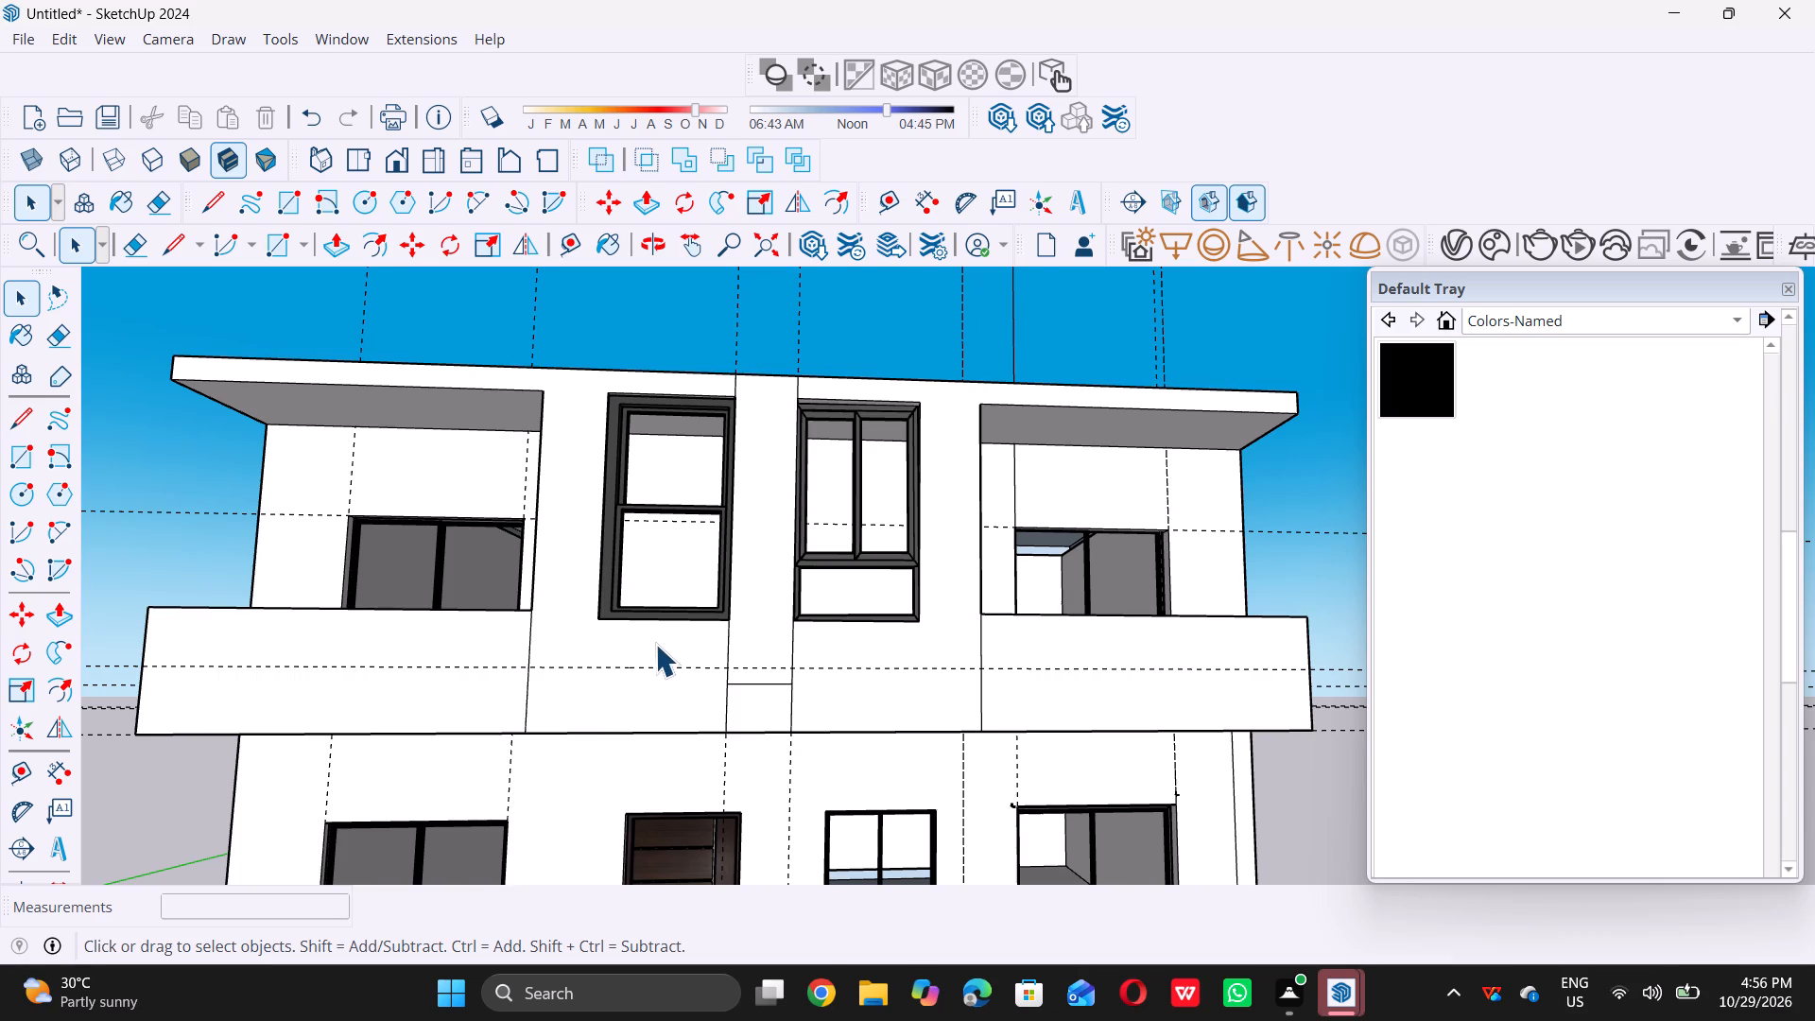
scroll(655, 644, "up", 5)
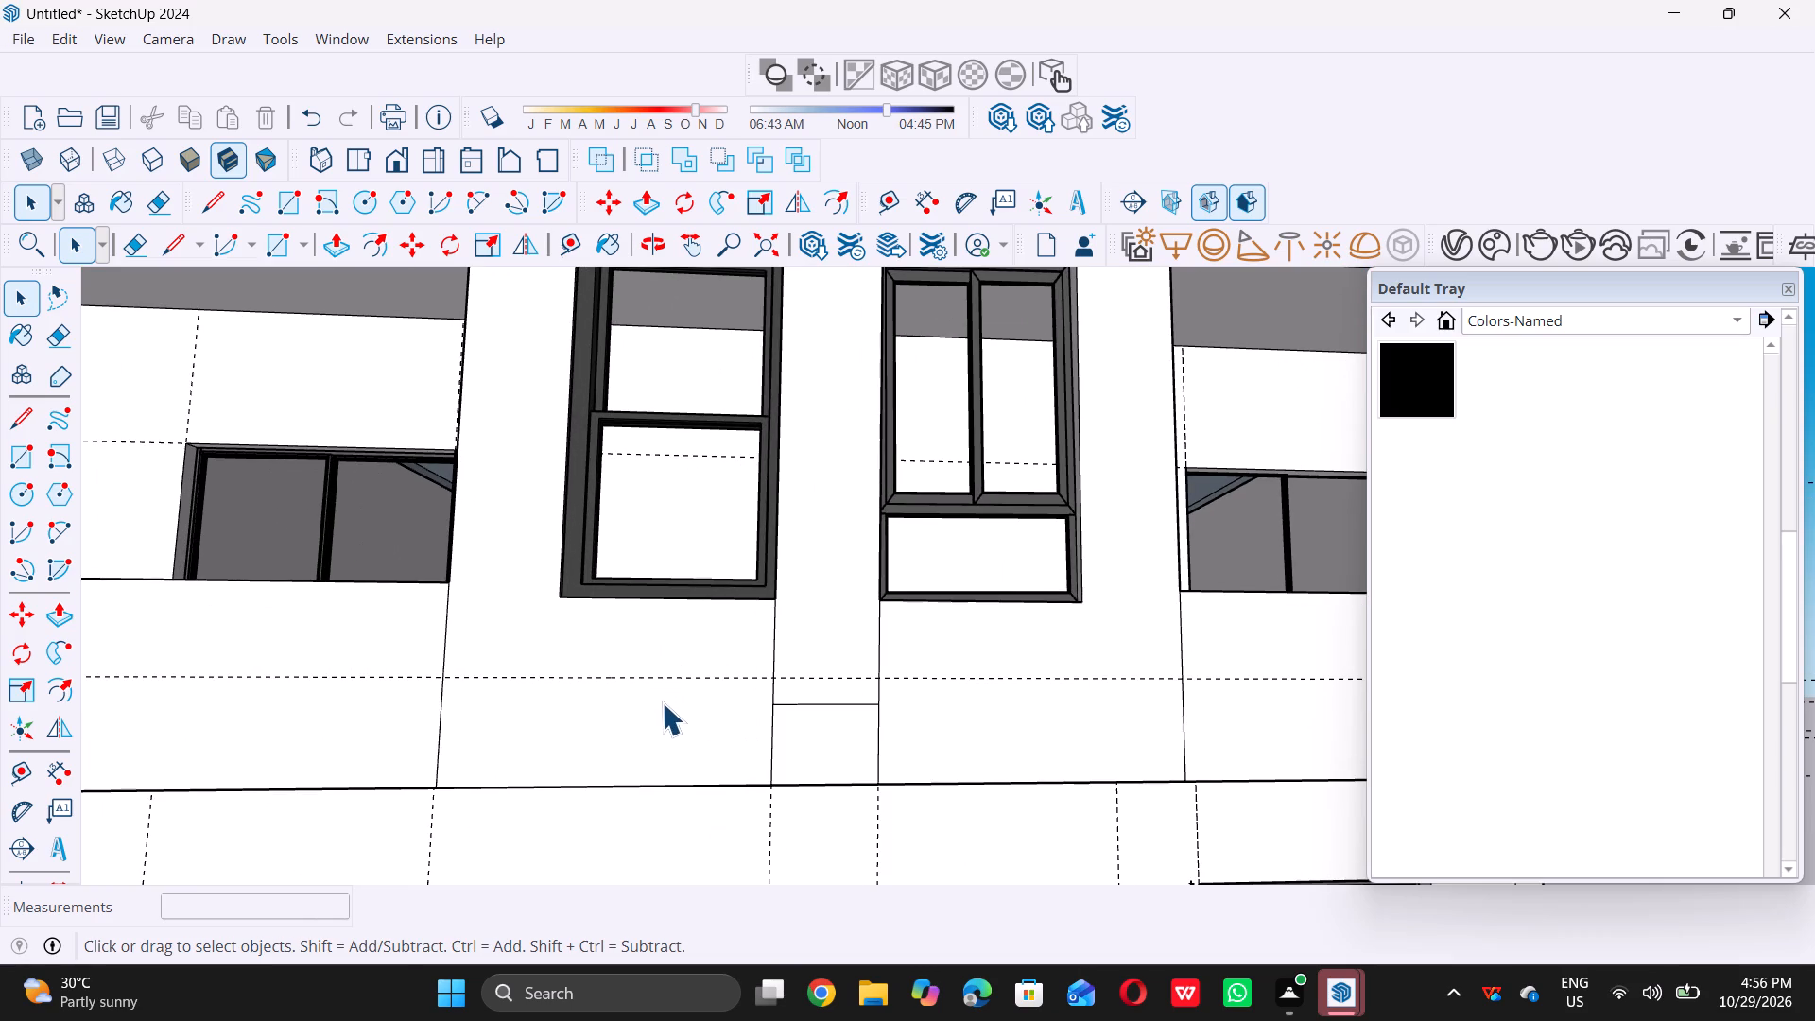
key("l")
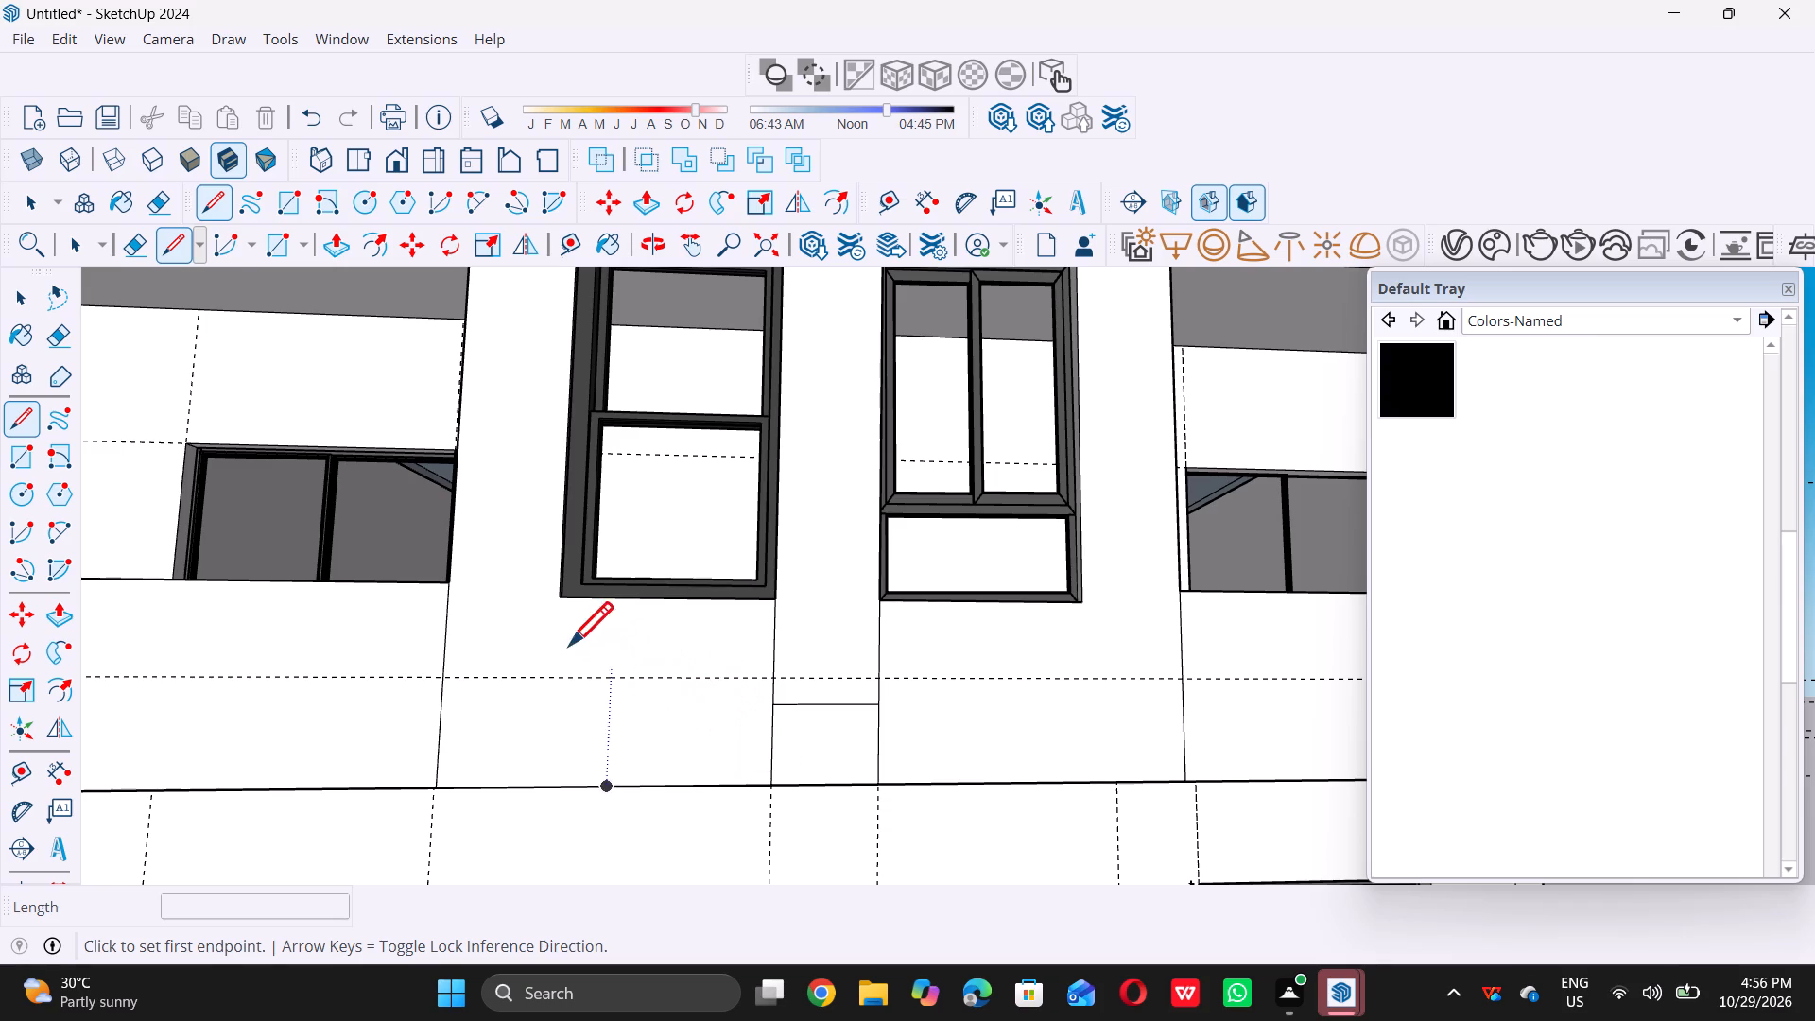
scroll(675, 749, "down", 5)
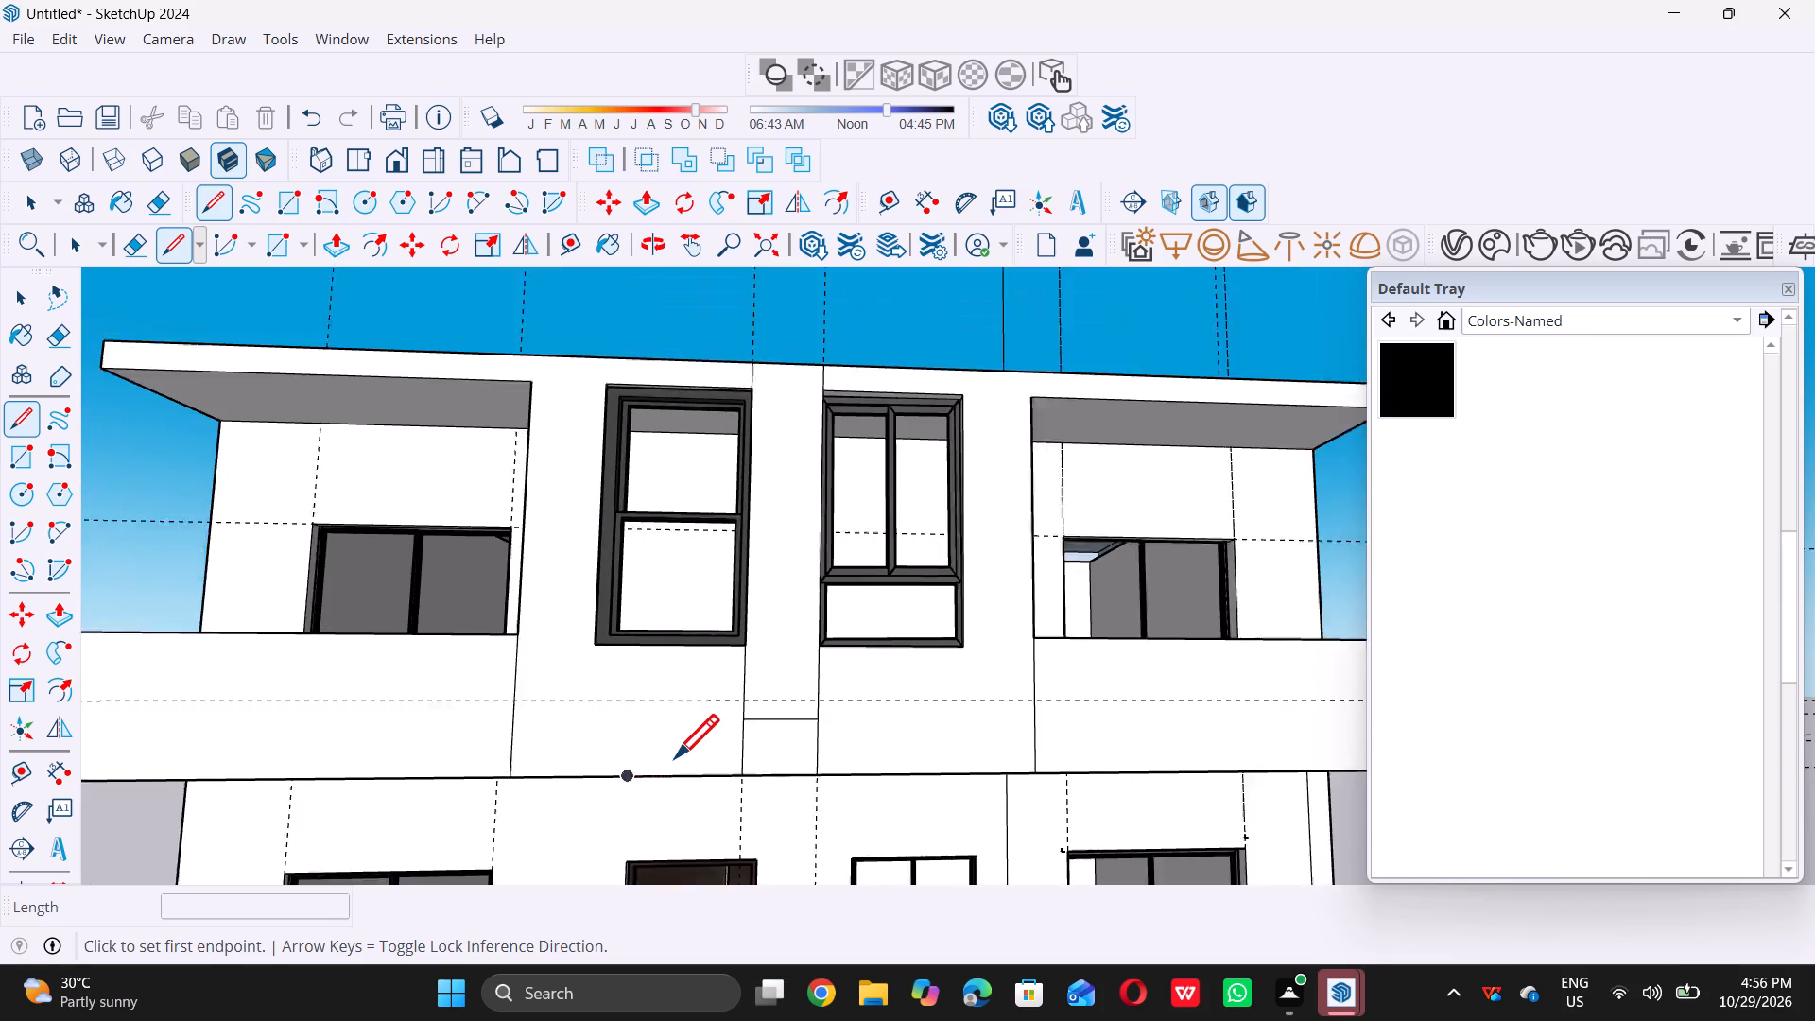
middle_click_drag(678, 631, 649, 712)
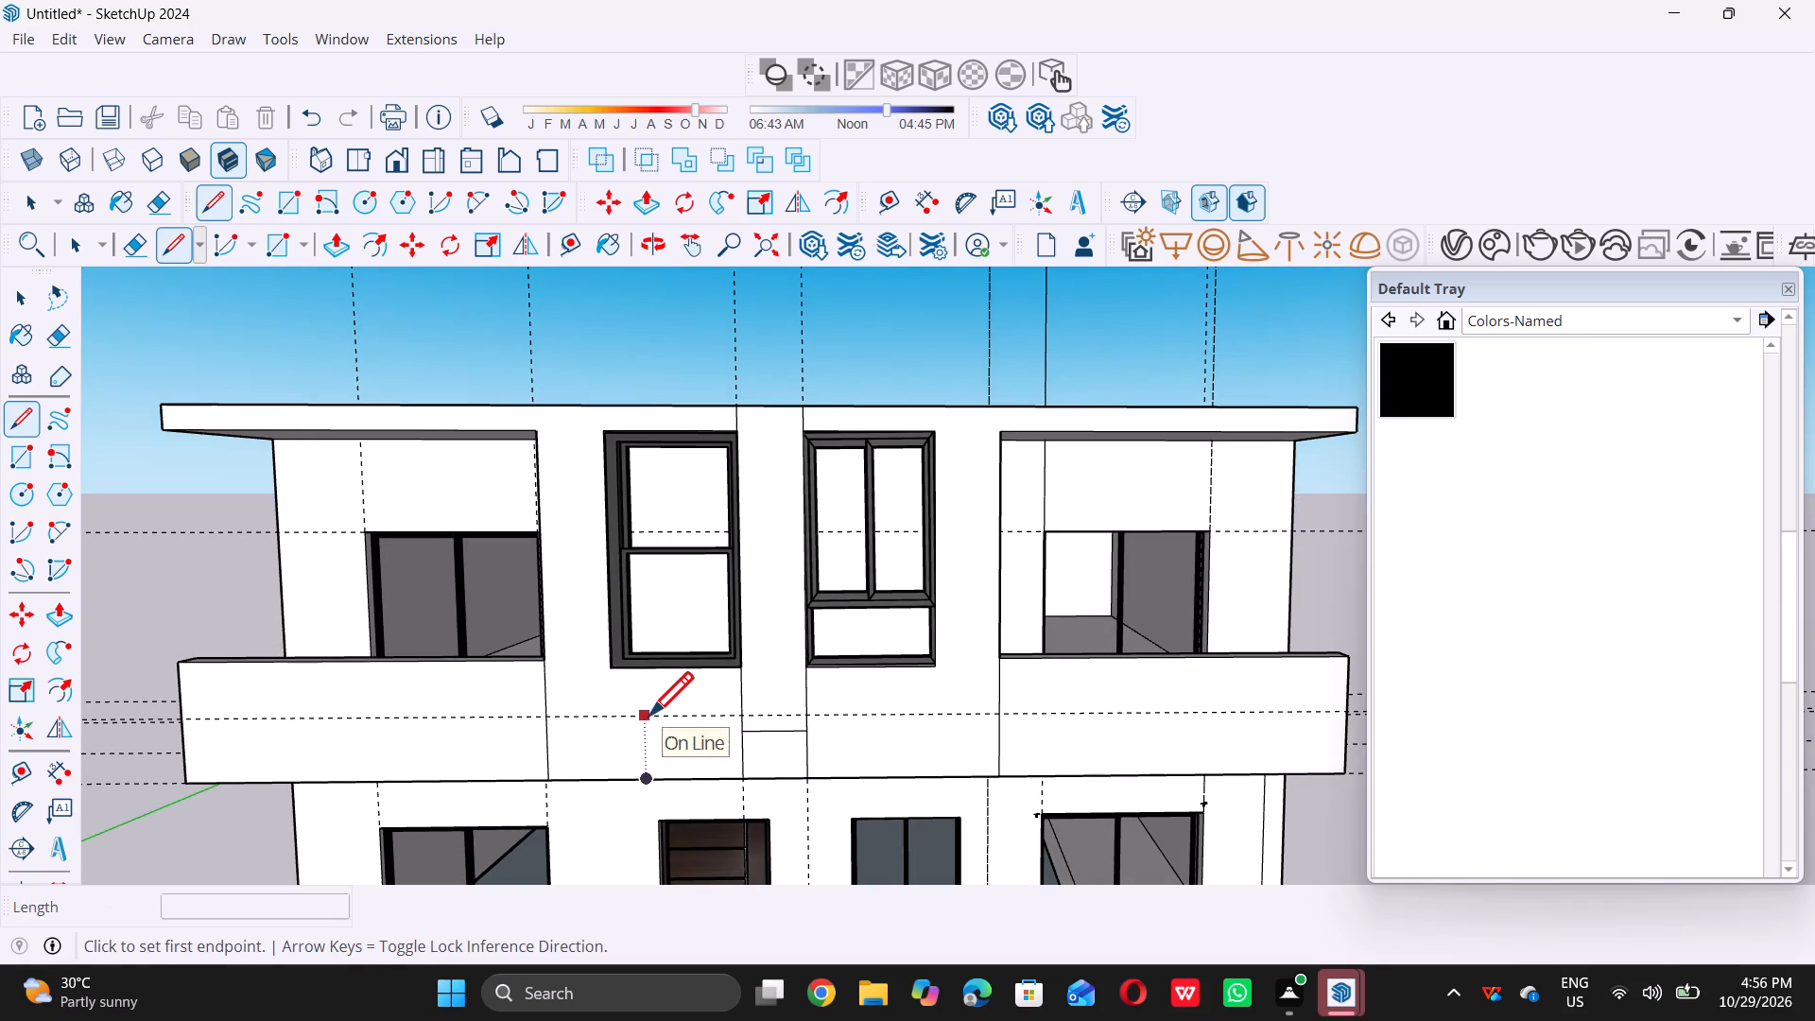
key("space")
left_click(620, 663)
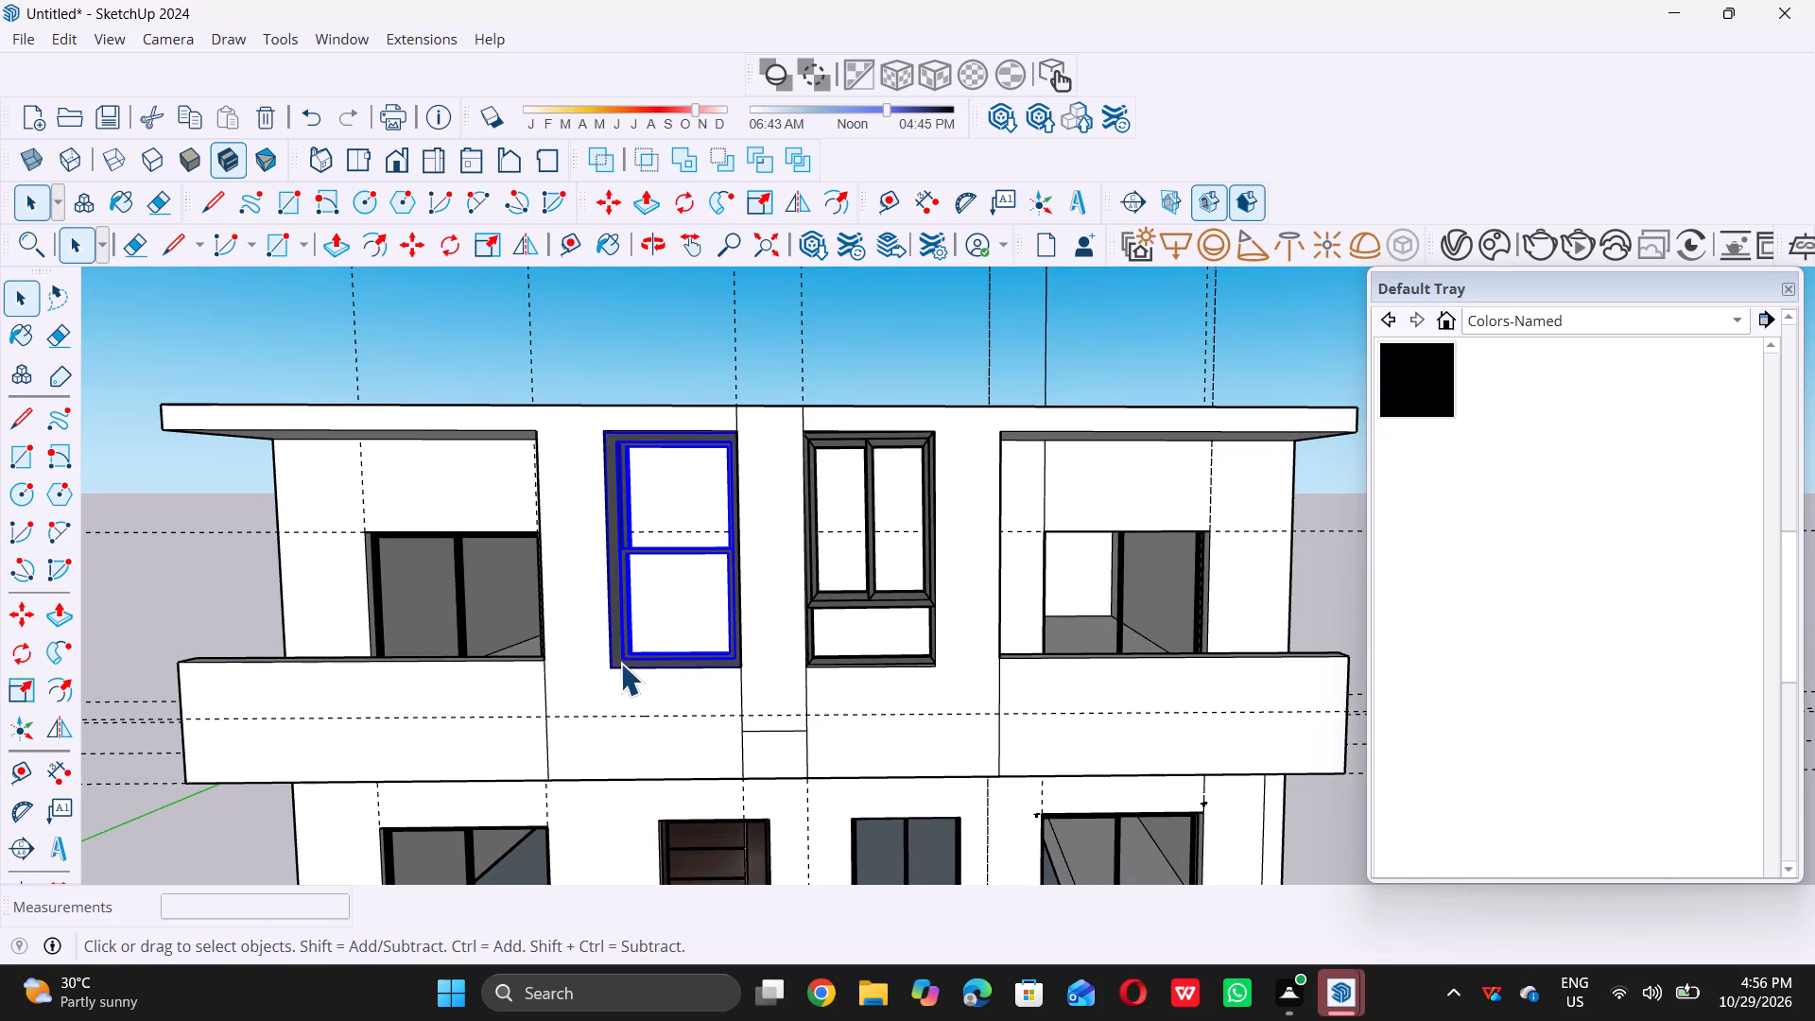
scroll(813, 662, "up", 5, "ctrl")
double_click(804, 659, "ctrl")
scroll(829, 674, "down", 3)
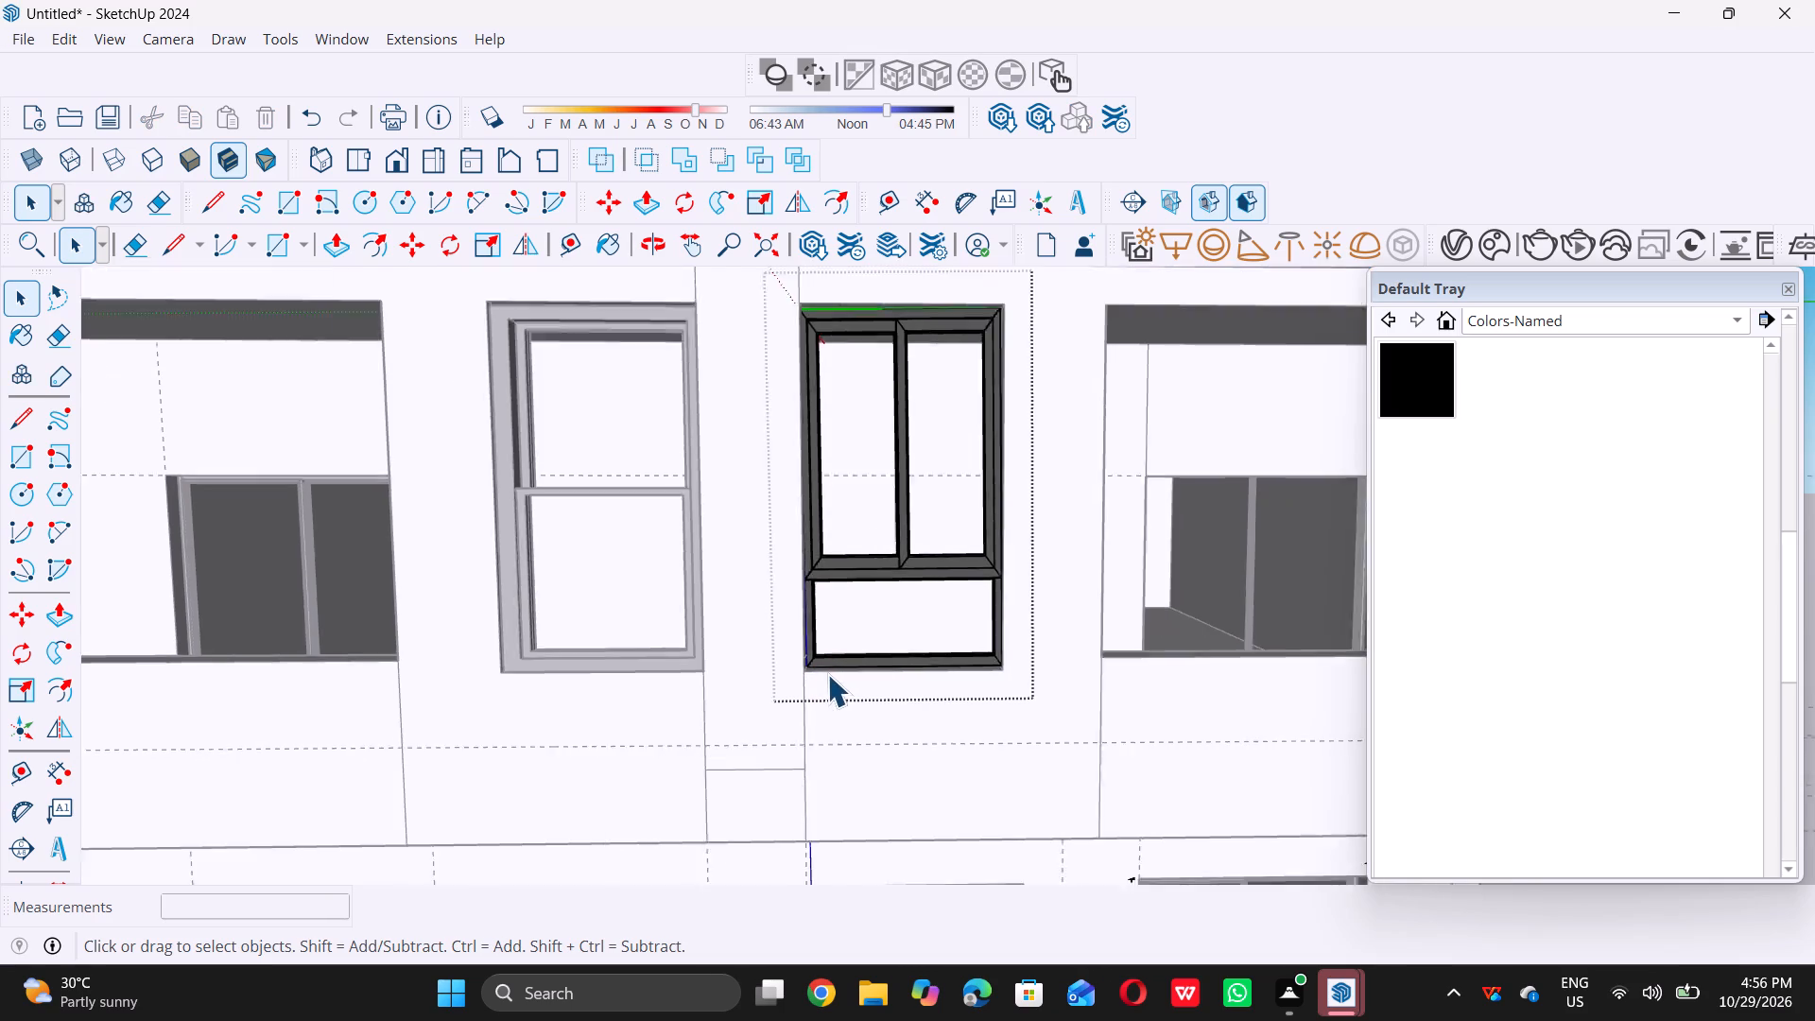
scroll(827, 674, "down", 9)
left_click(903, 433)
Move the two tall upper-floor window frames together about 27' along the red axis, out of their openings and clear of the building.
scroll(801, 614, "up", 3)
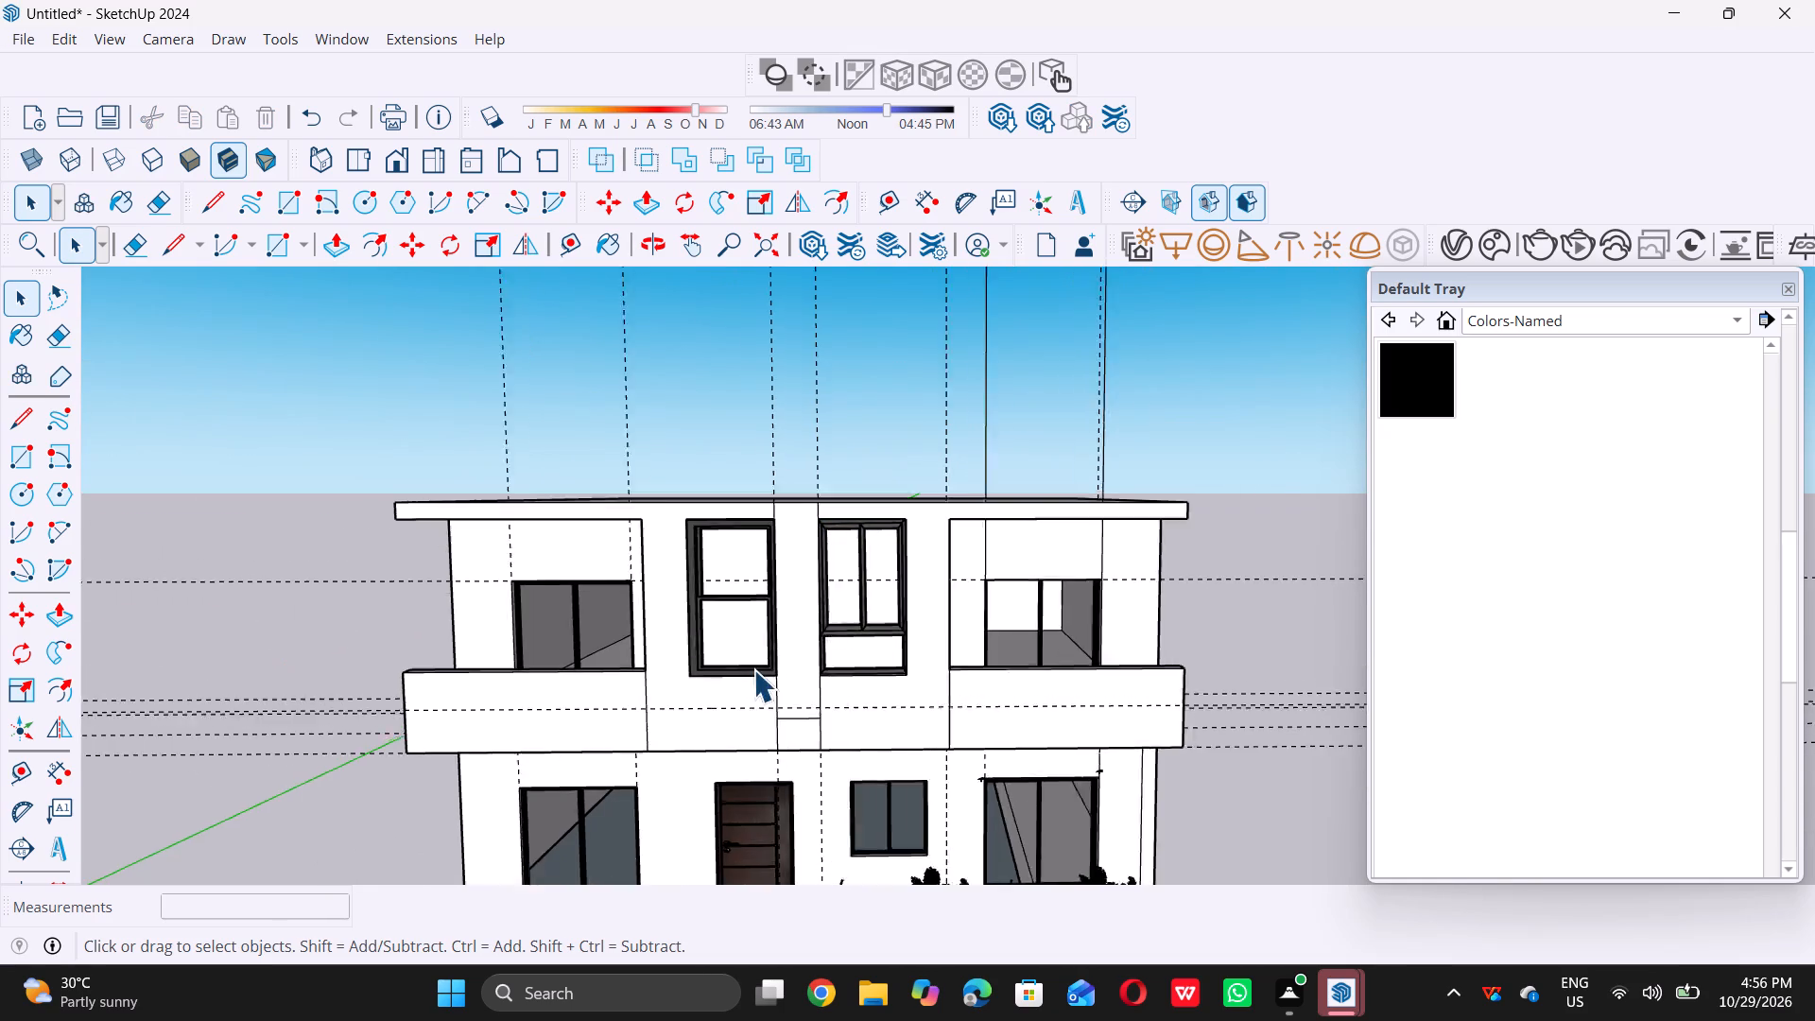
scroll(753, 669, "up", 13)
left_click(794, 671)
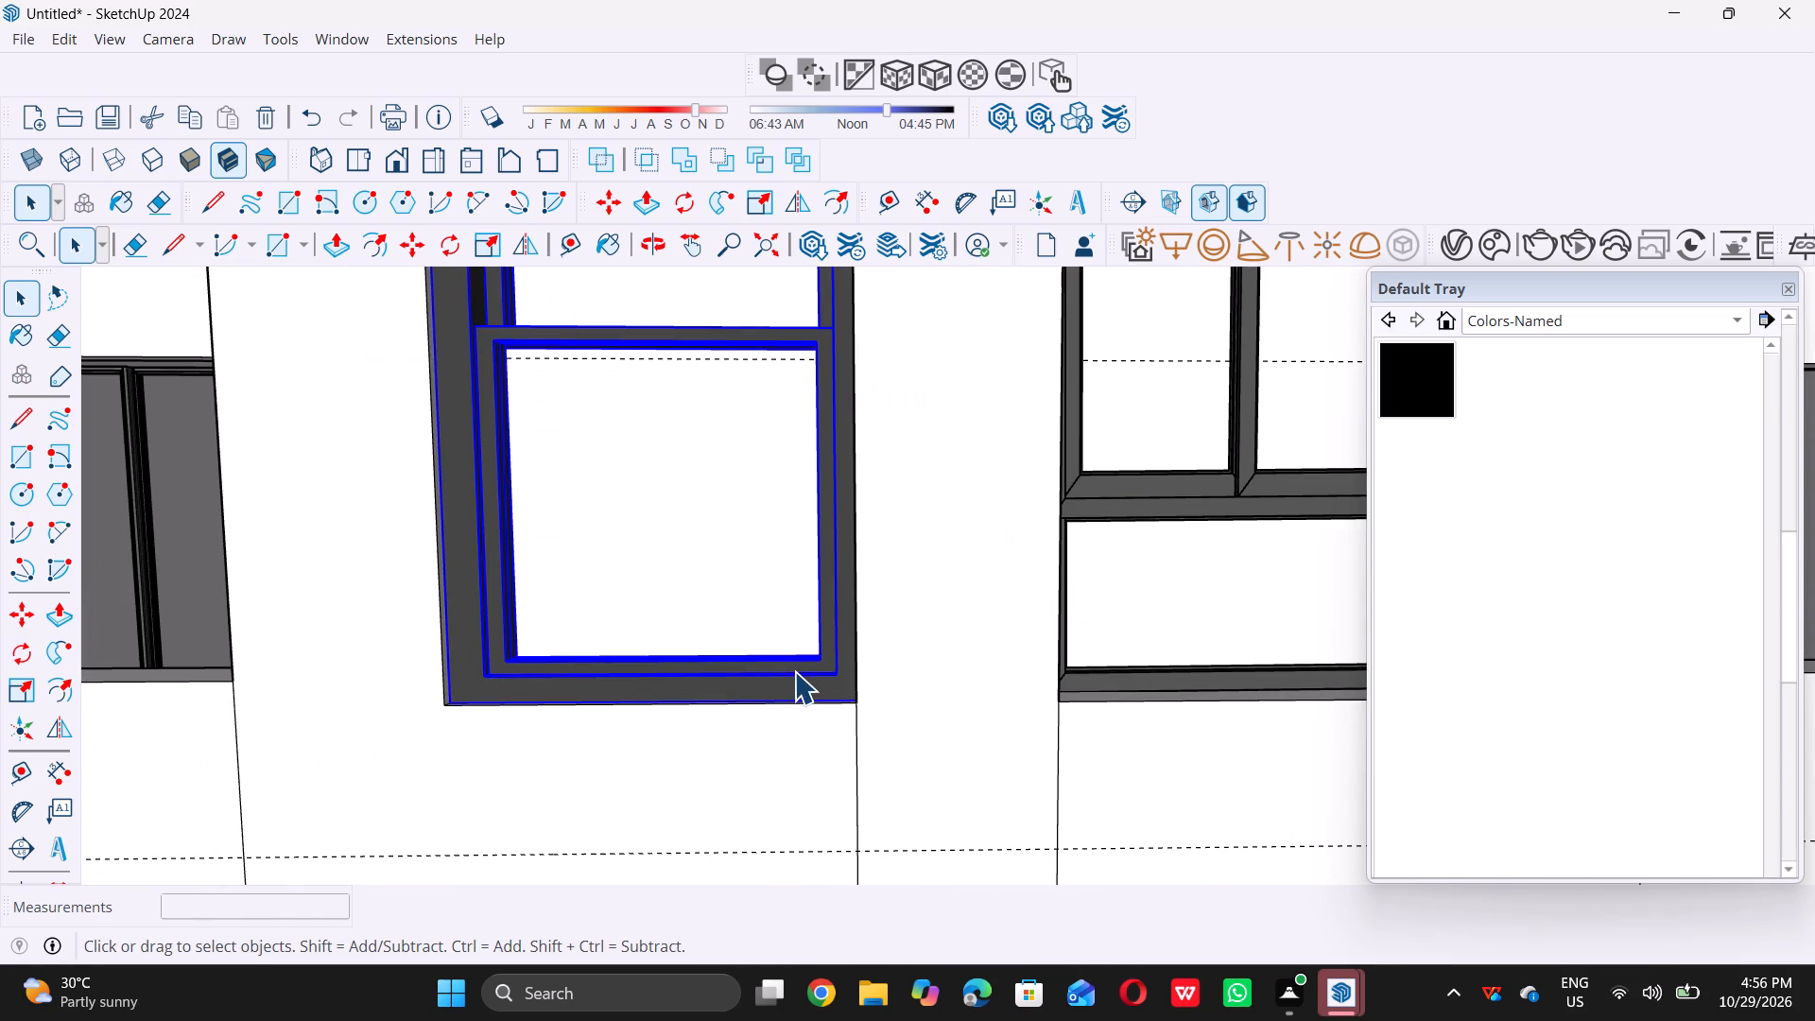
left_click(1119, 690, "ctrl")
key("m")
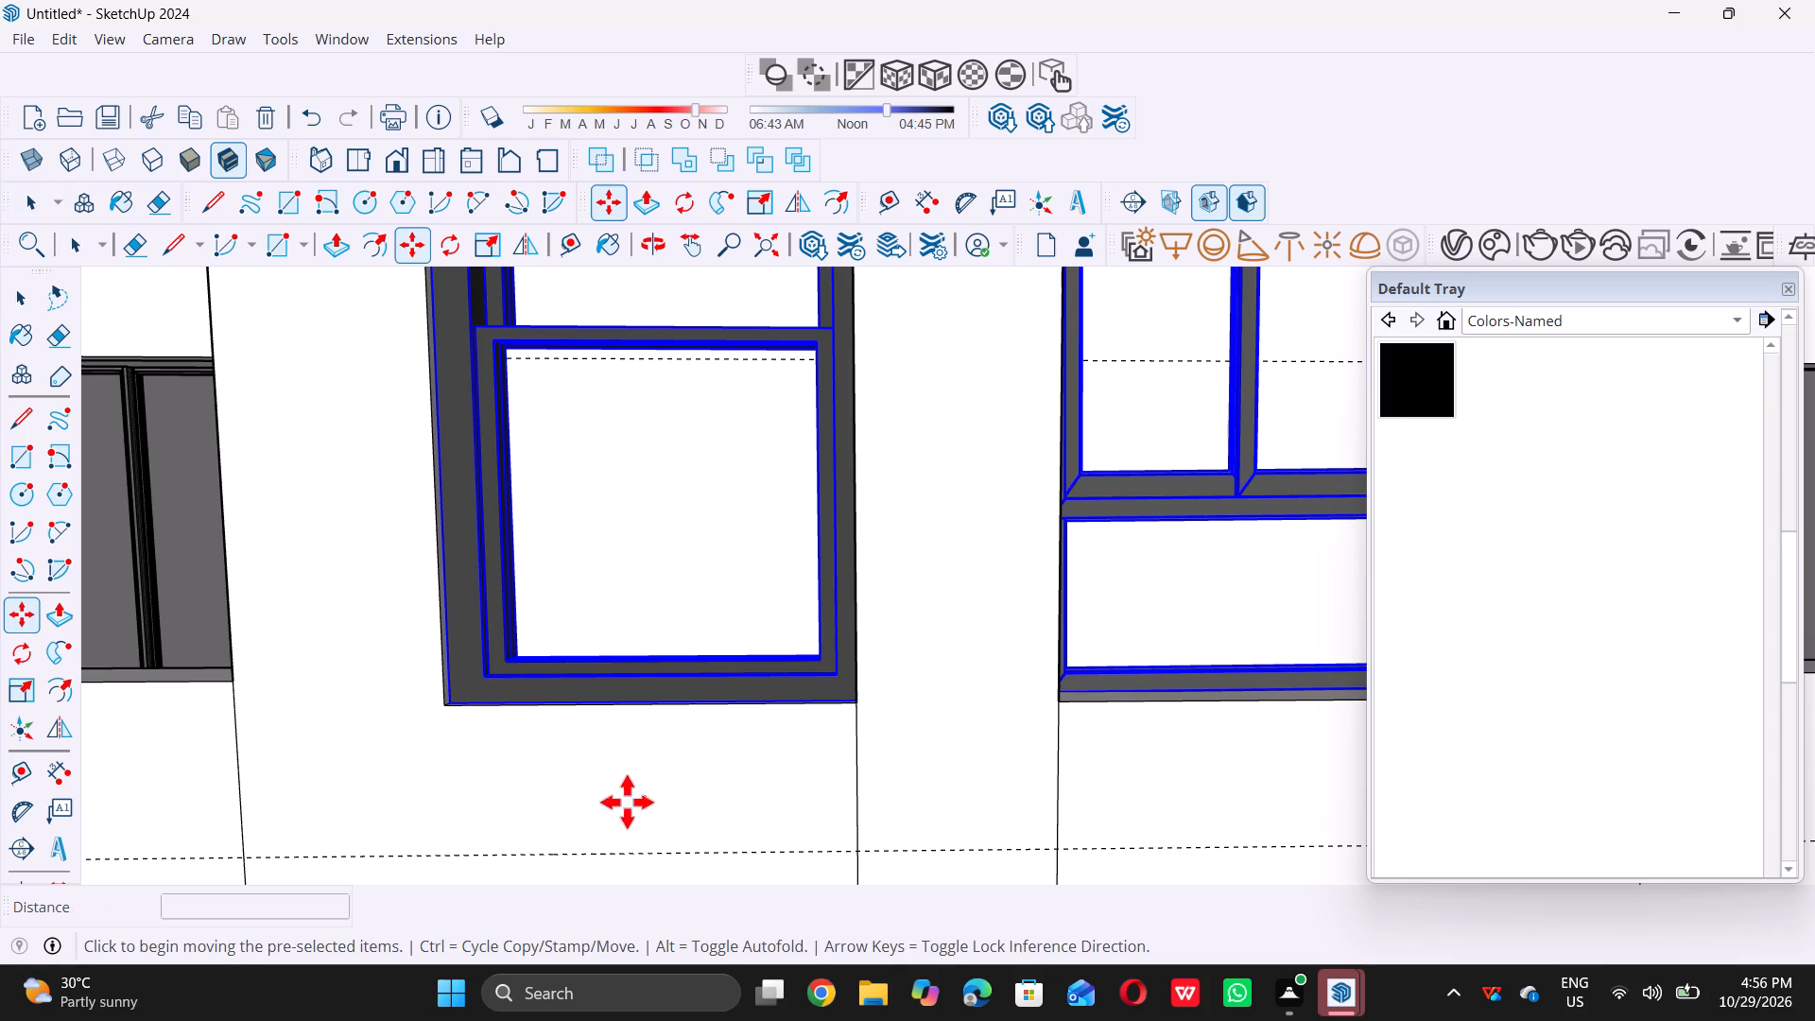
left_click(446, 698)
scroll(446, 698, "down", 5)
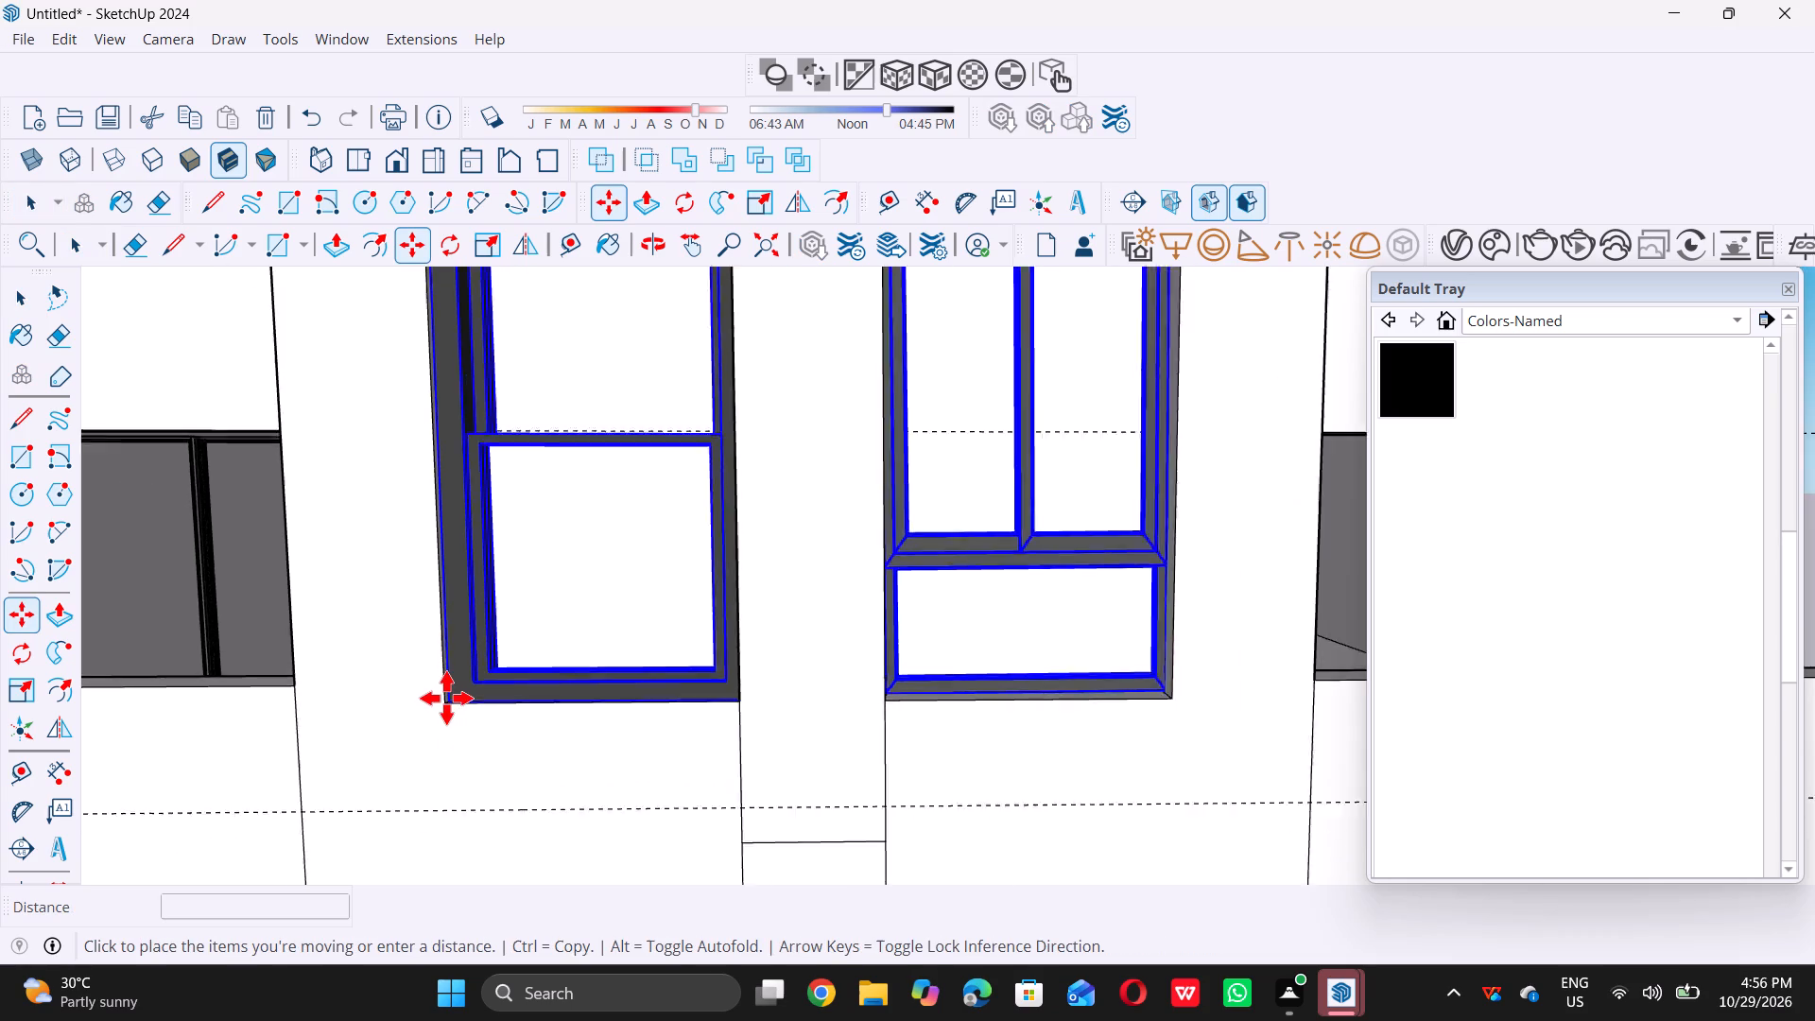
scroll(446, 698, "down", 11)
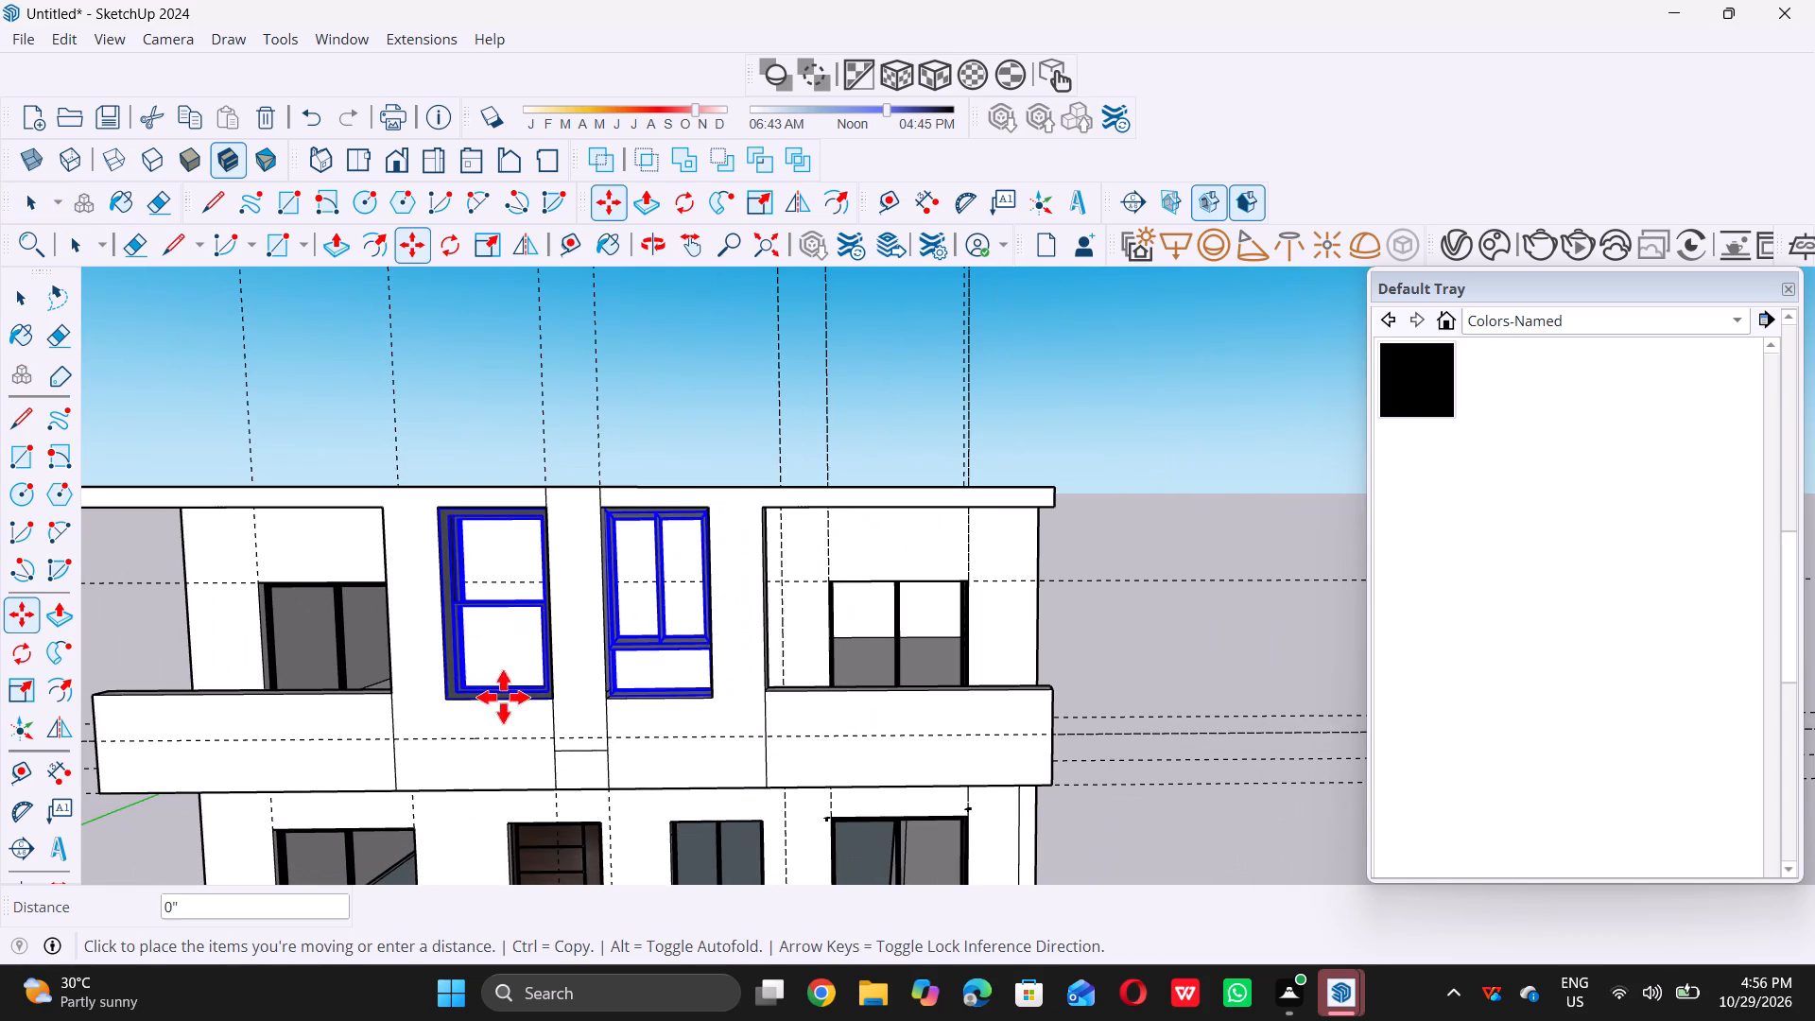
double_click(1159, 707)
key("space")
Draw lines from the left tall opening's outer bottom corner 1' 6" down to the guide and 4' along it to the central strip.
scroll(520, 729, "up", 4)
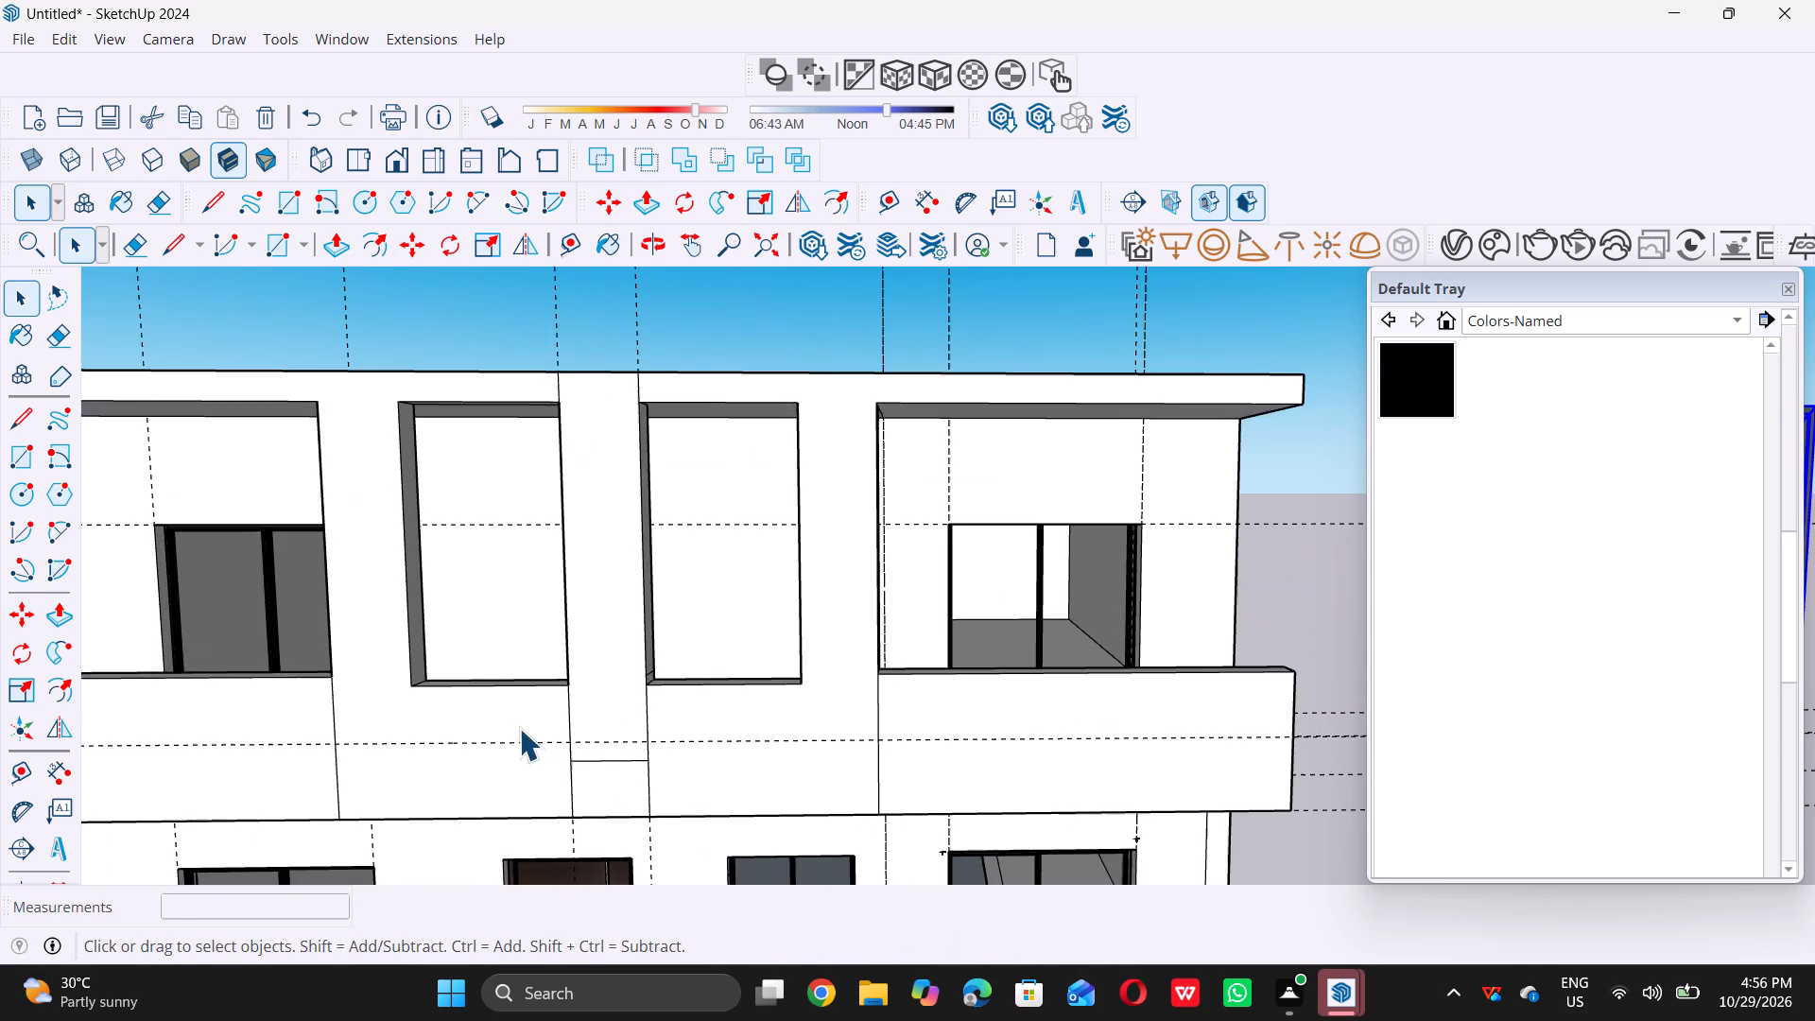
middle_click_drag(517, 728, 546, 689)
scroll(525, 701, "up", 3)
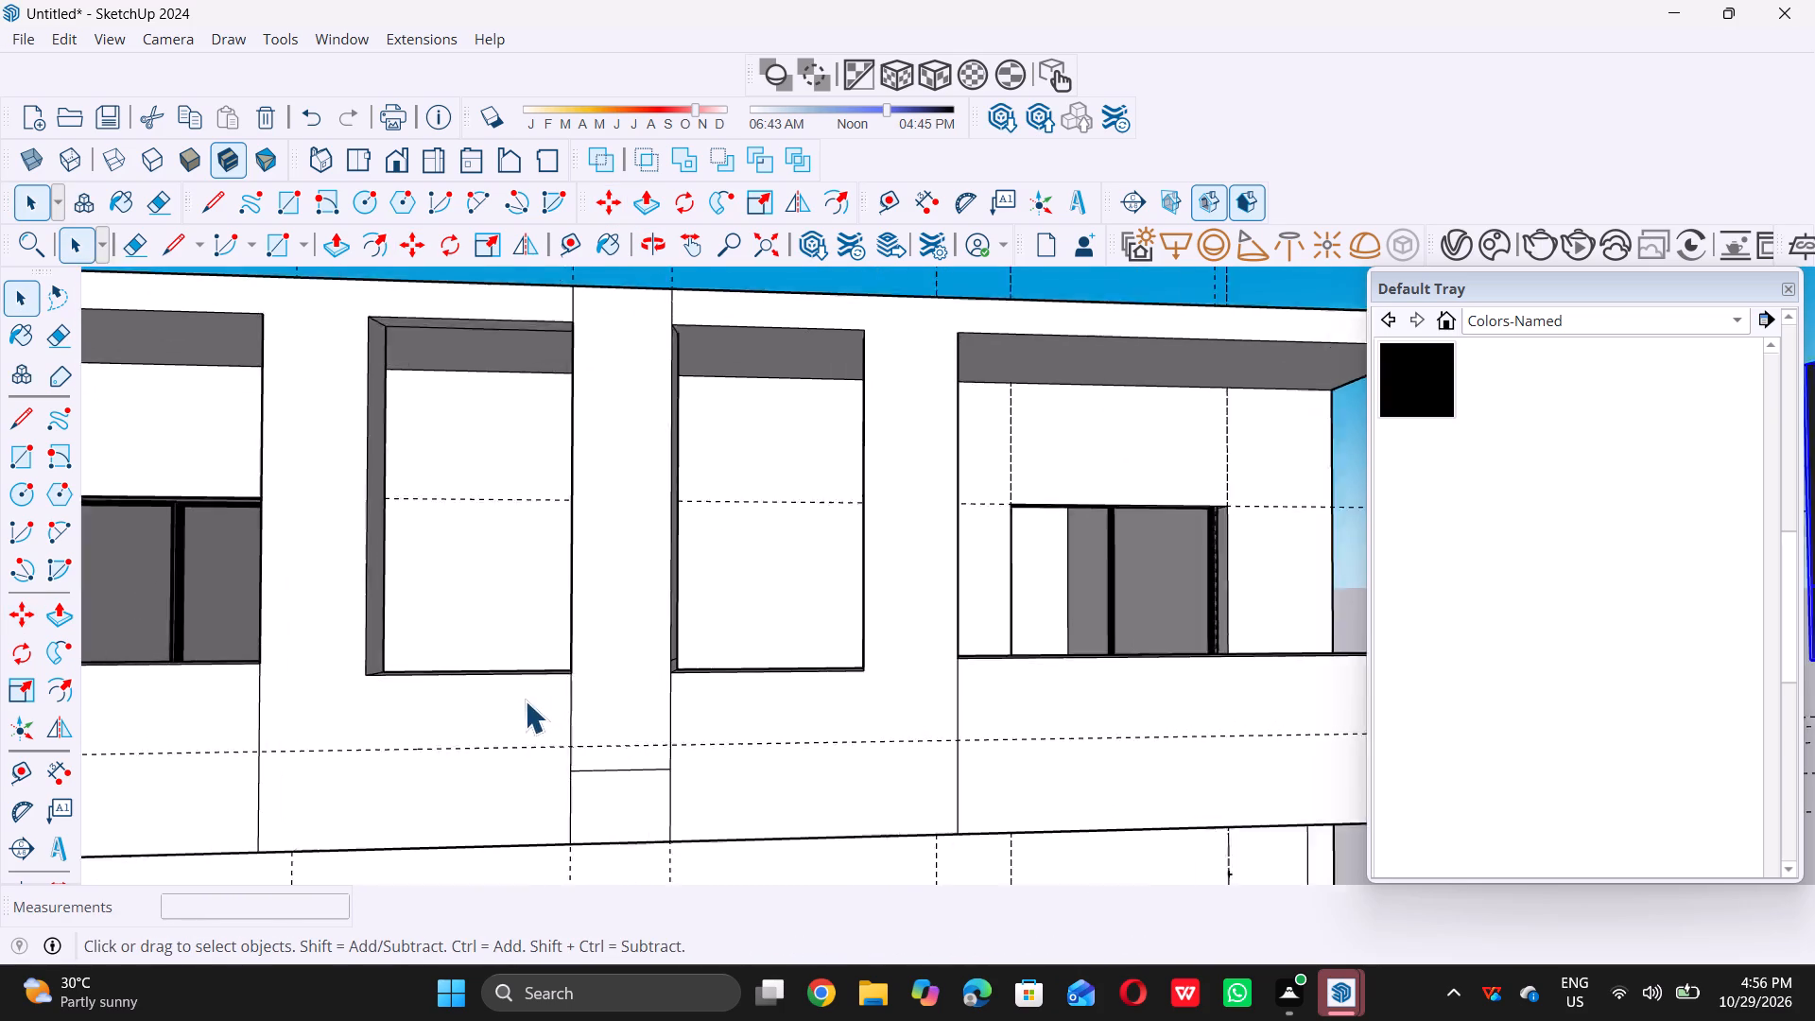
scroll(525, 701, "up", 1)
middle_click_drag(441, 732, 514, 728)
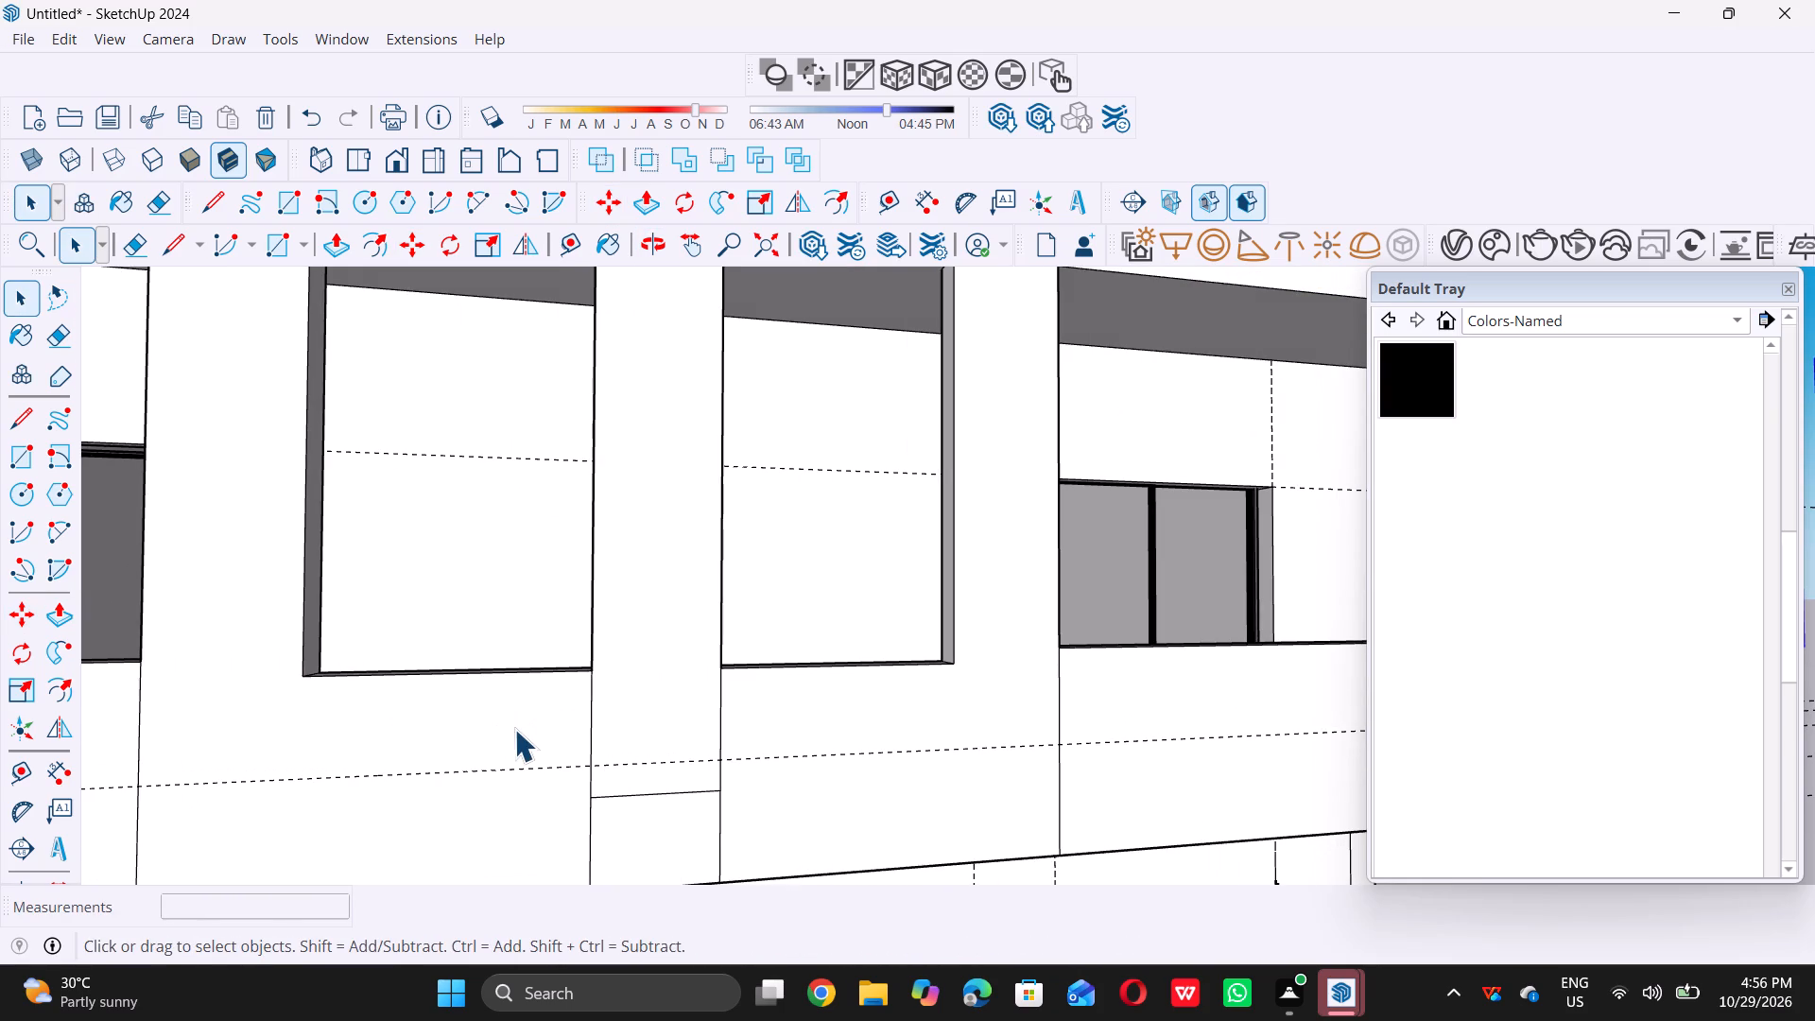
key("l")
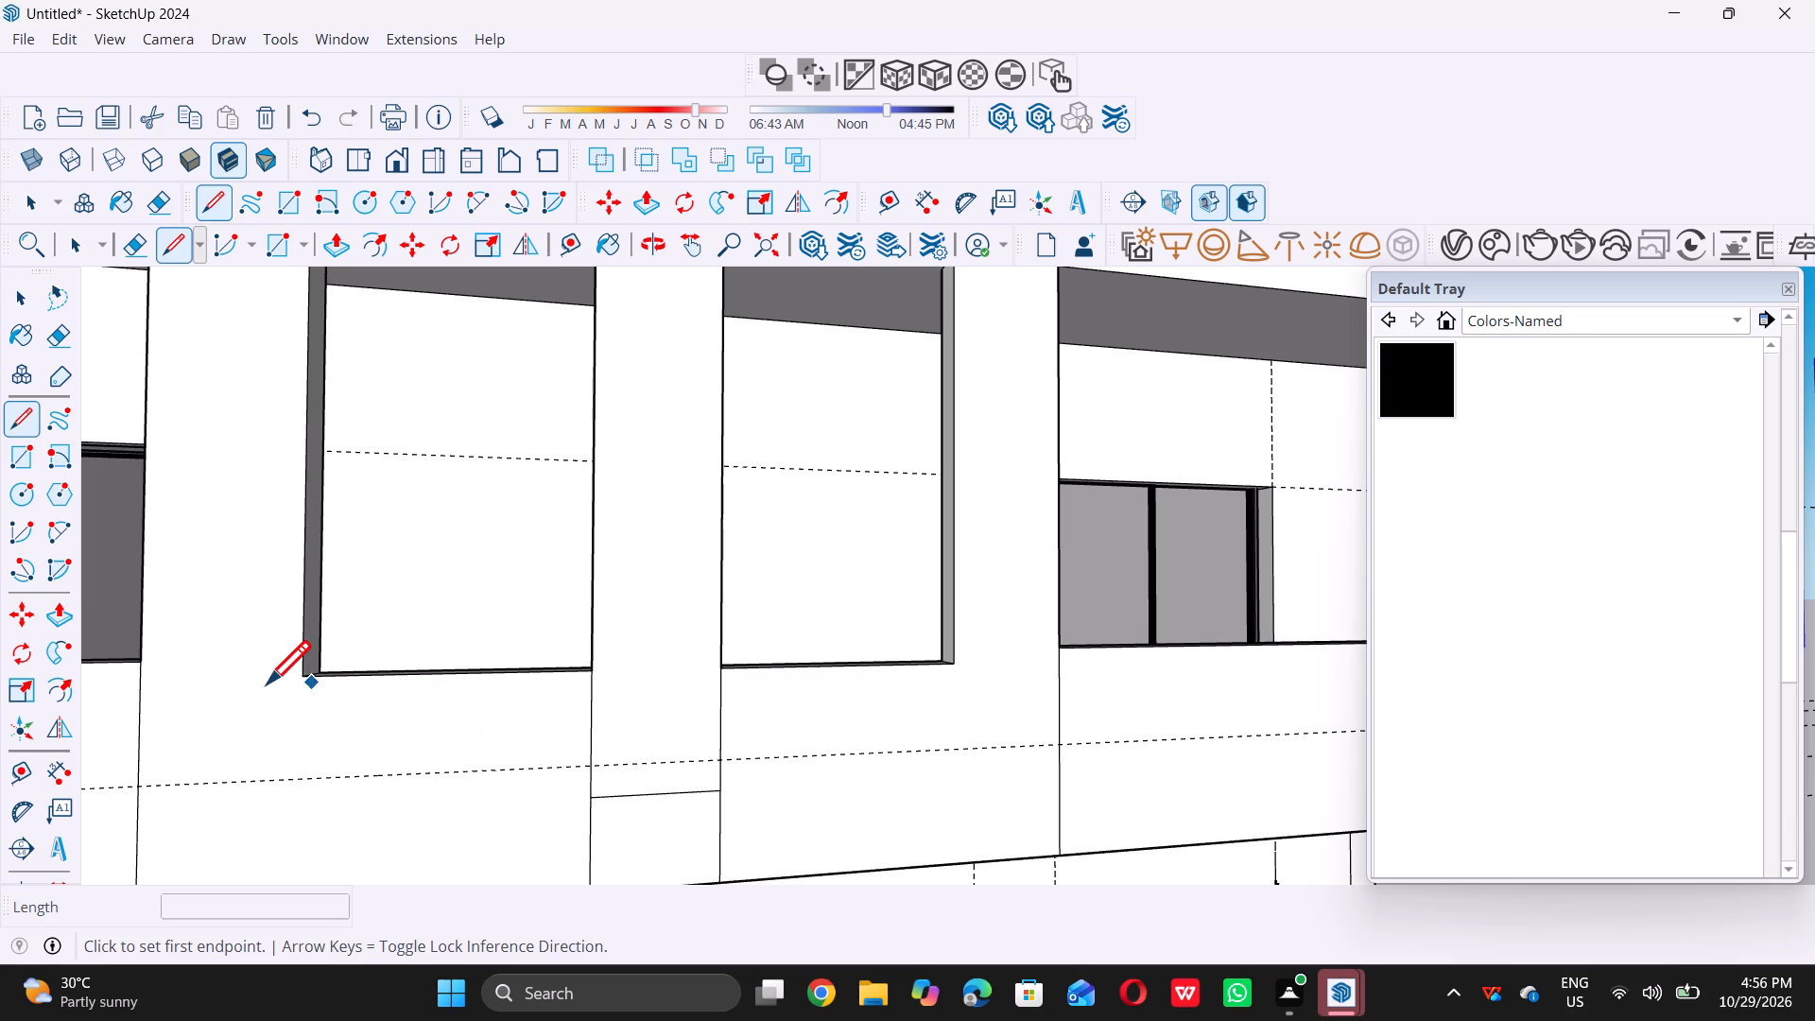
left_click(302, 673)
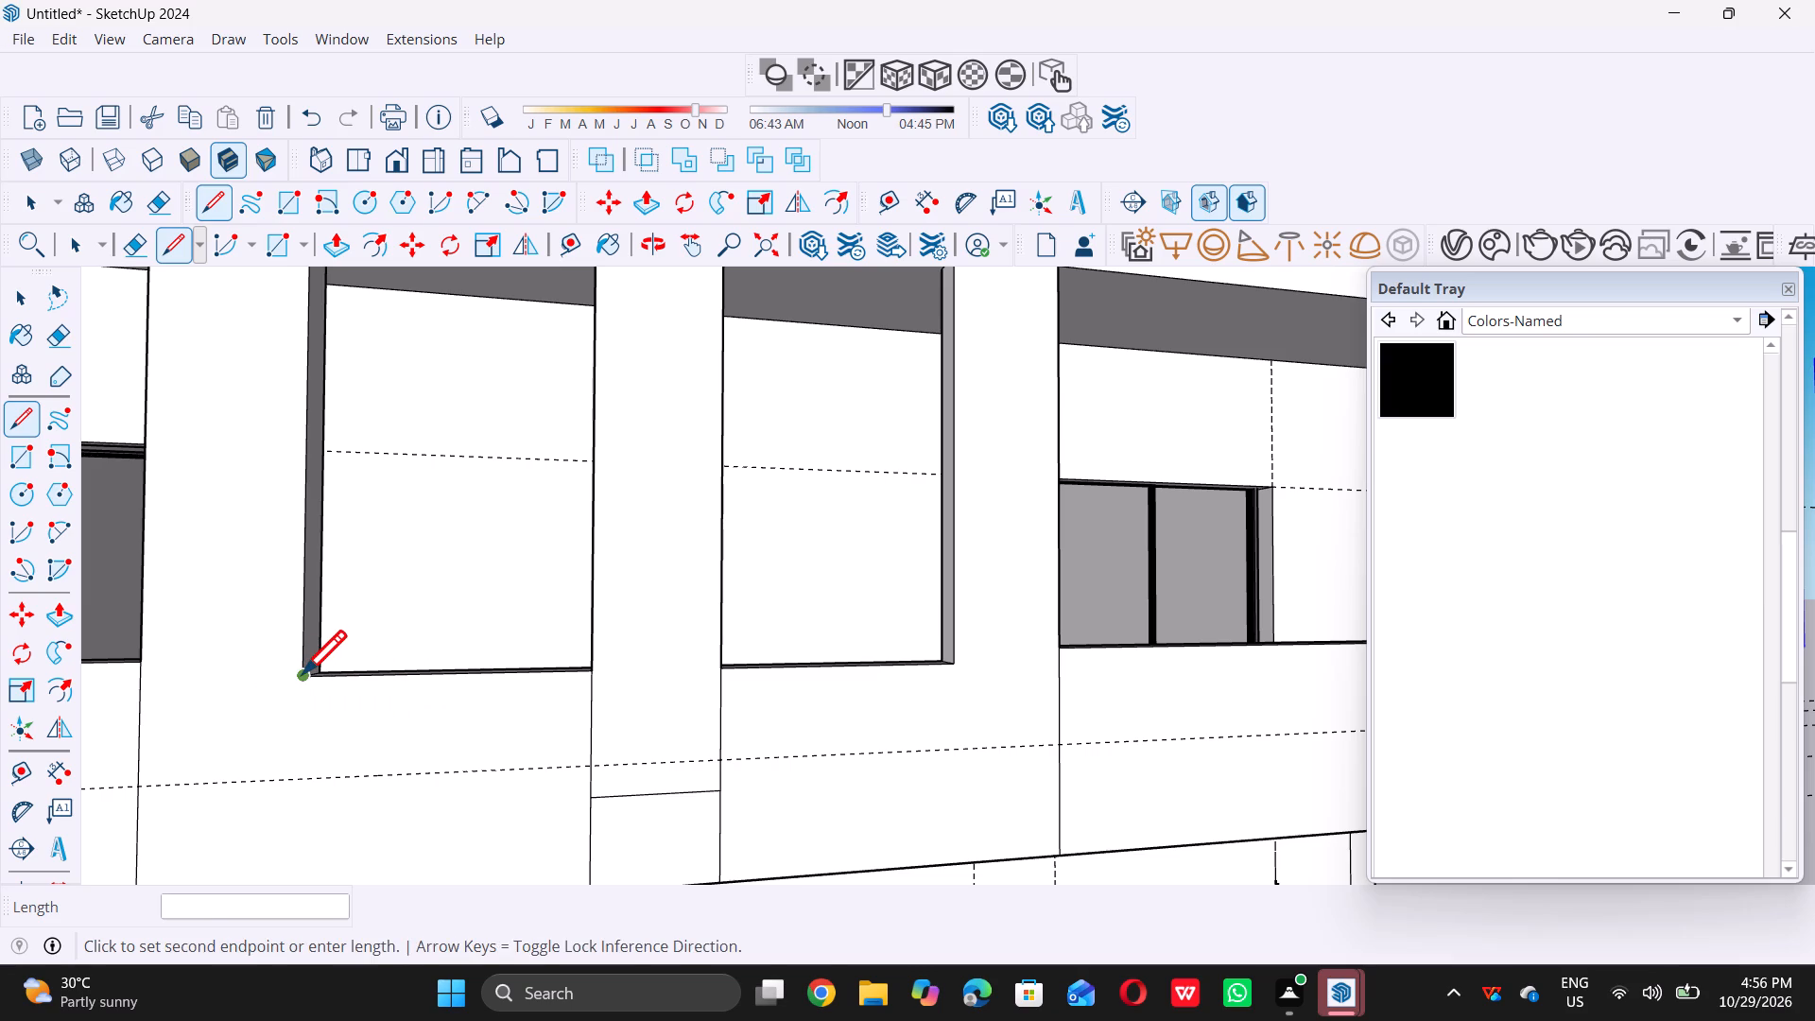
left_click(301, 778)
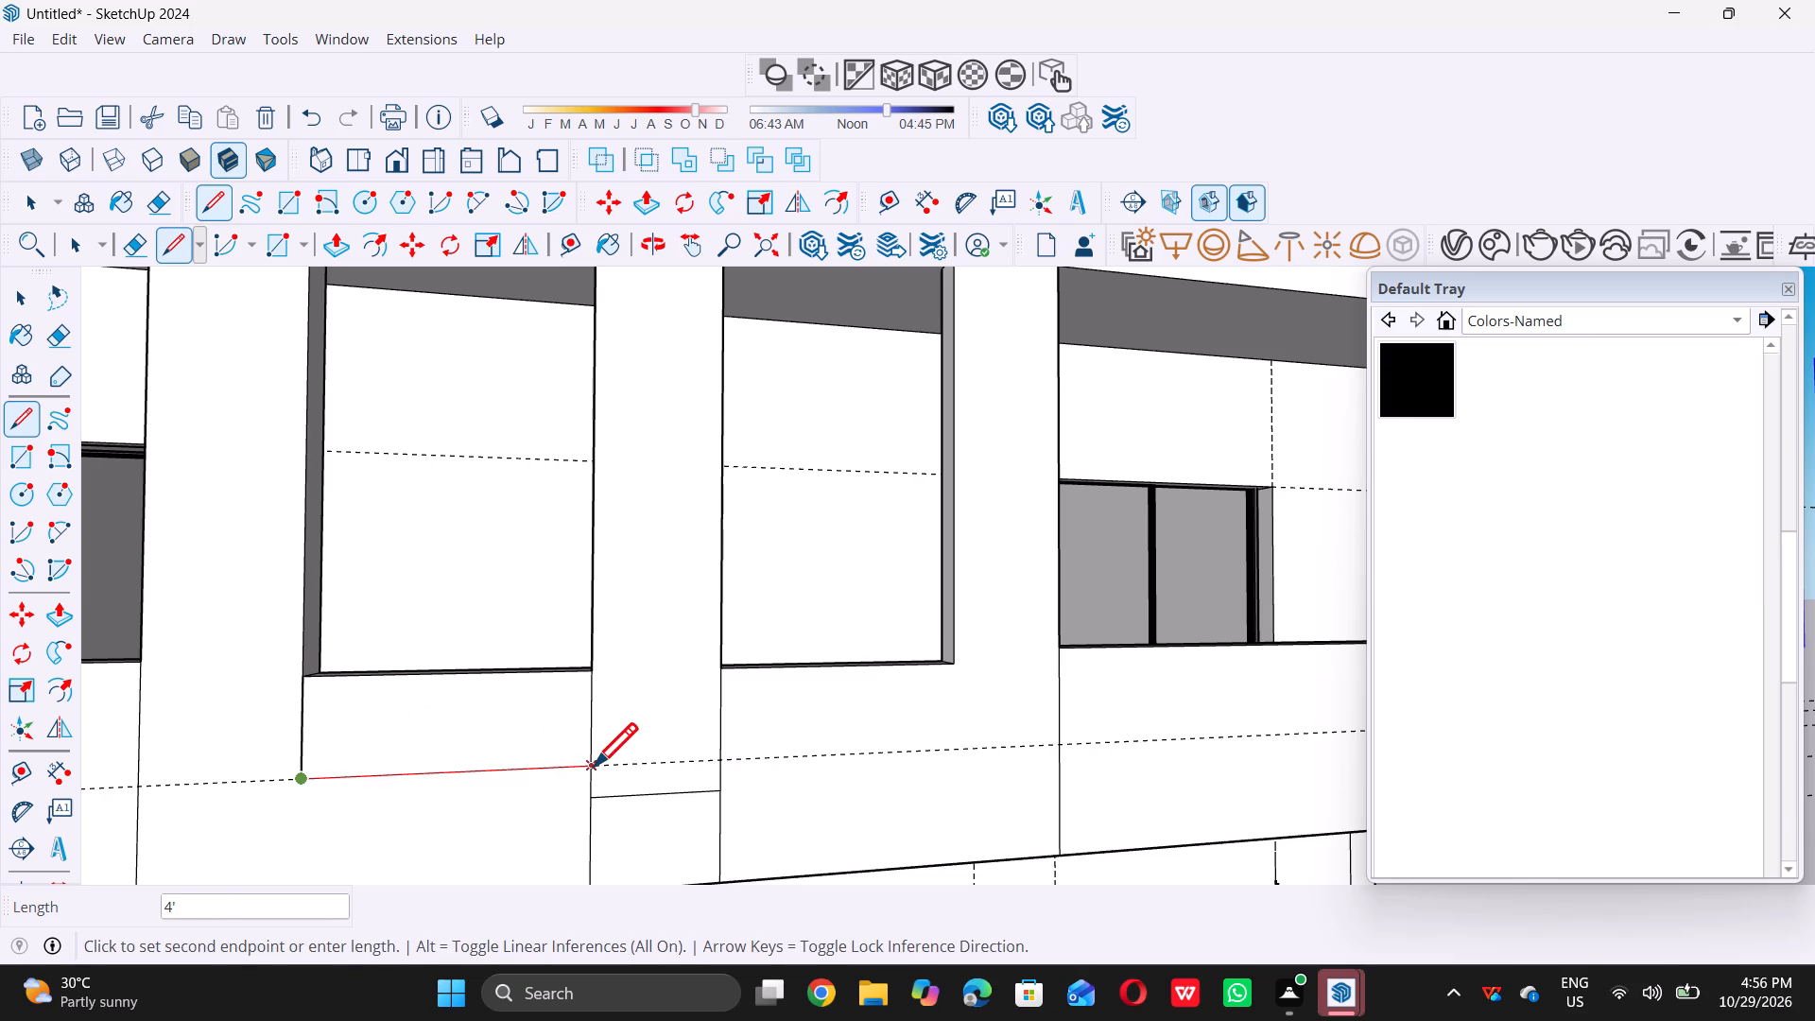
left_click(594, 765)
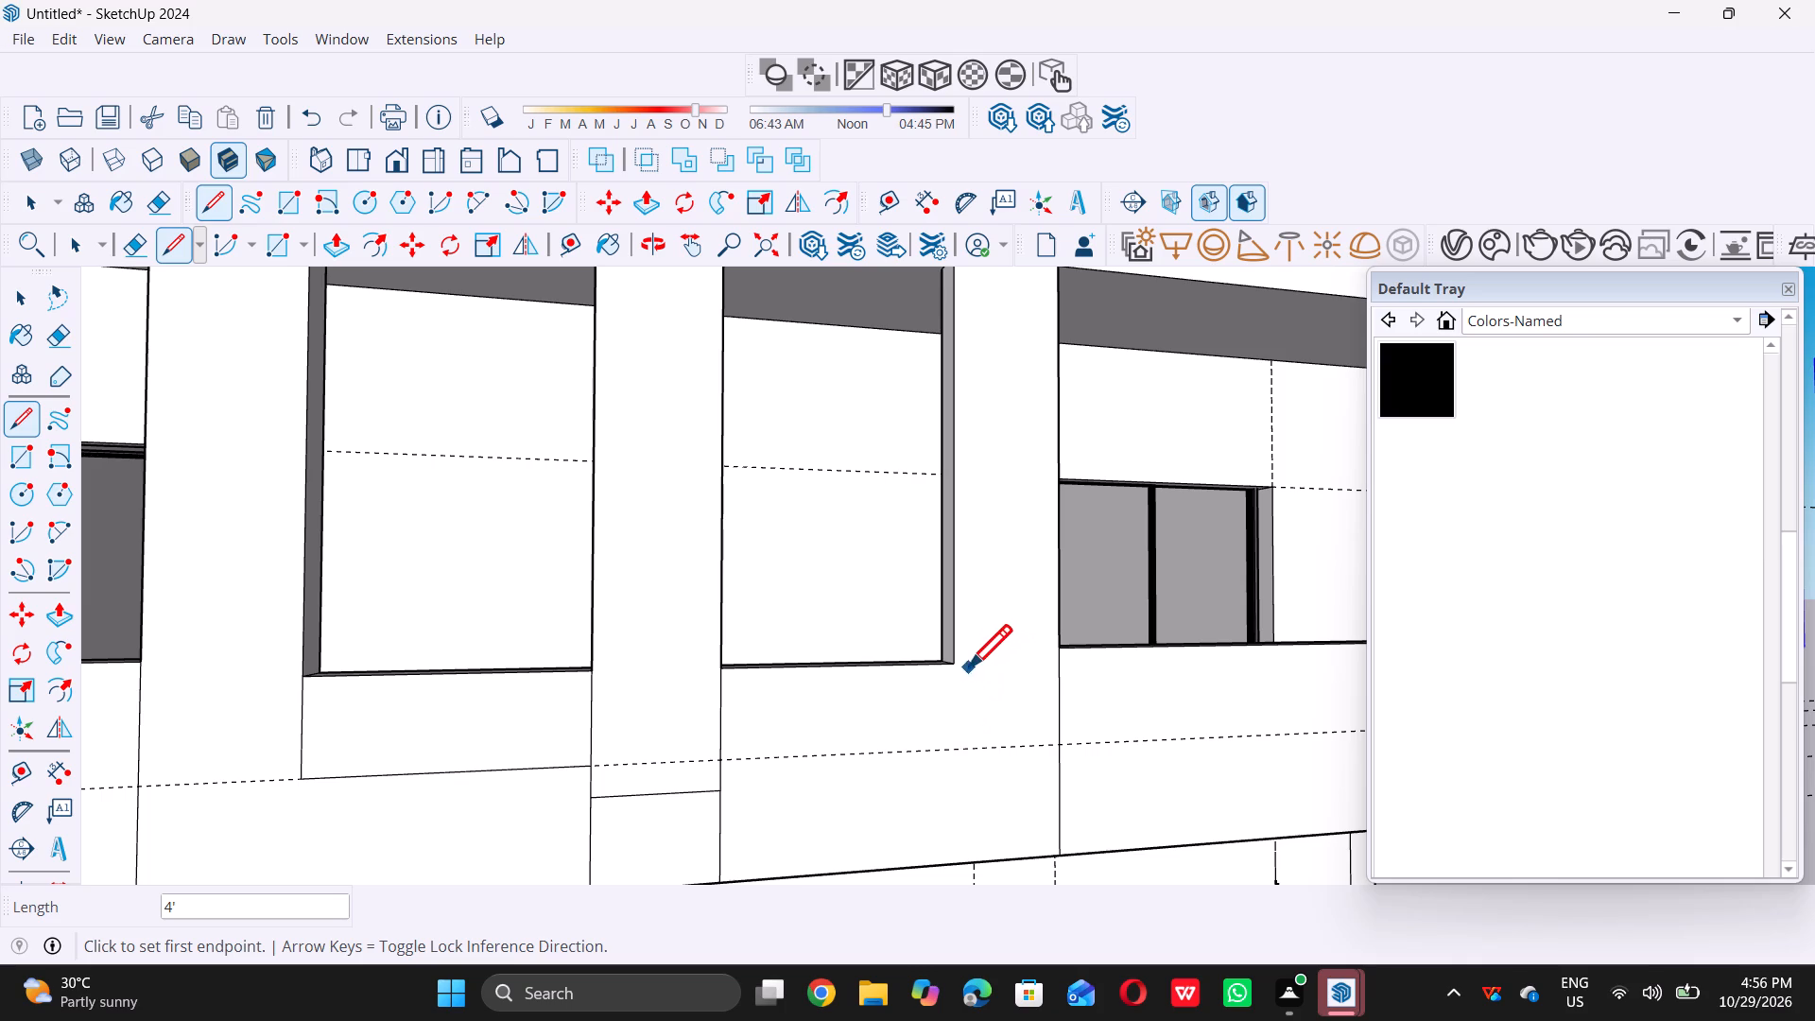
Draw lines from the right tall opening's outer bottom corner 1' 6" down to the guide and 4' along it to the central strip.
left_click(956, 661)
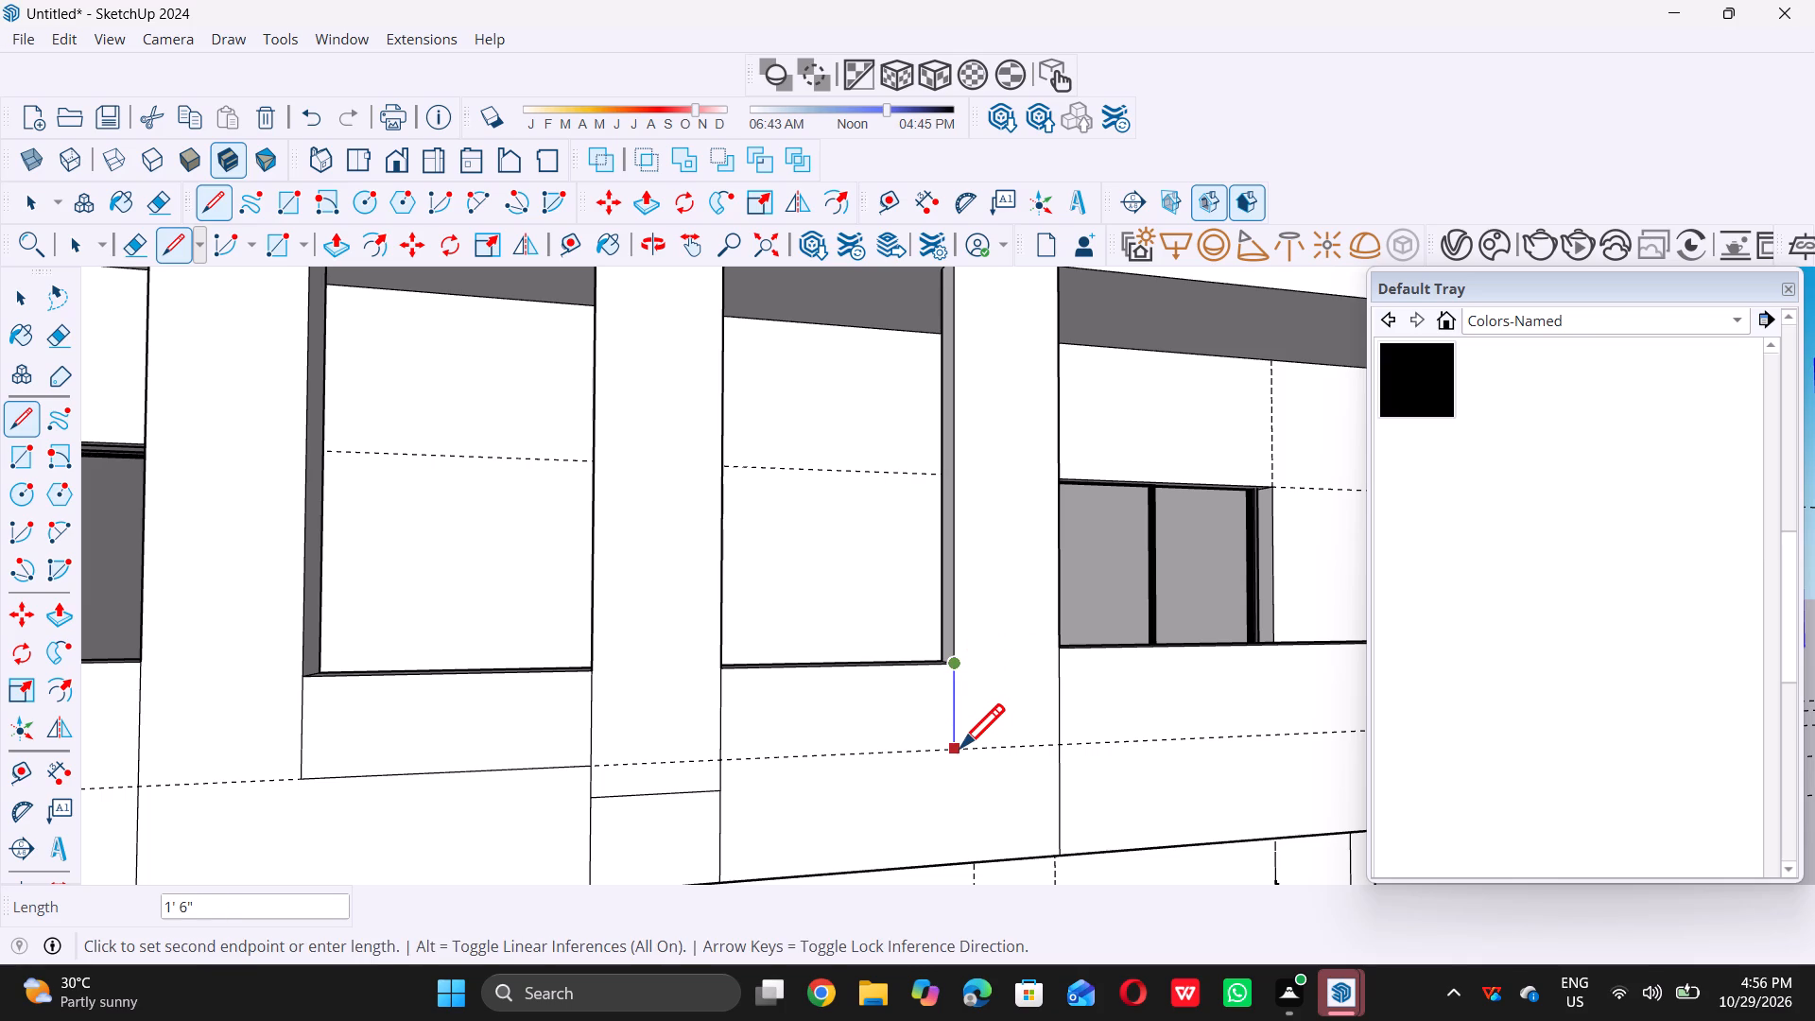
double_click(960, 749)
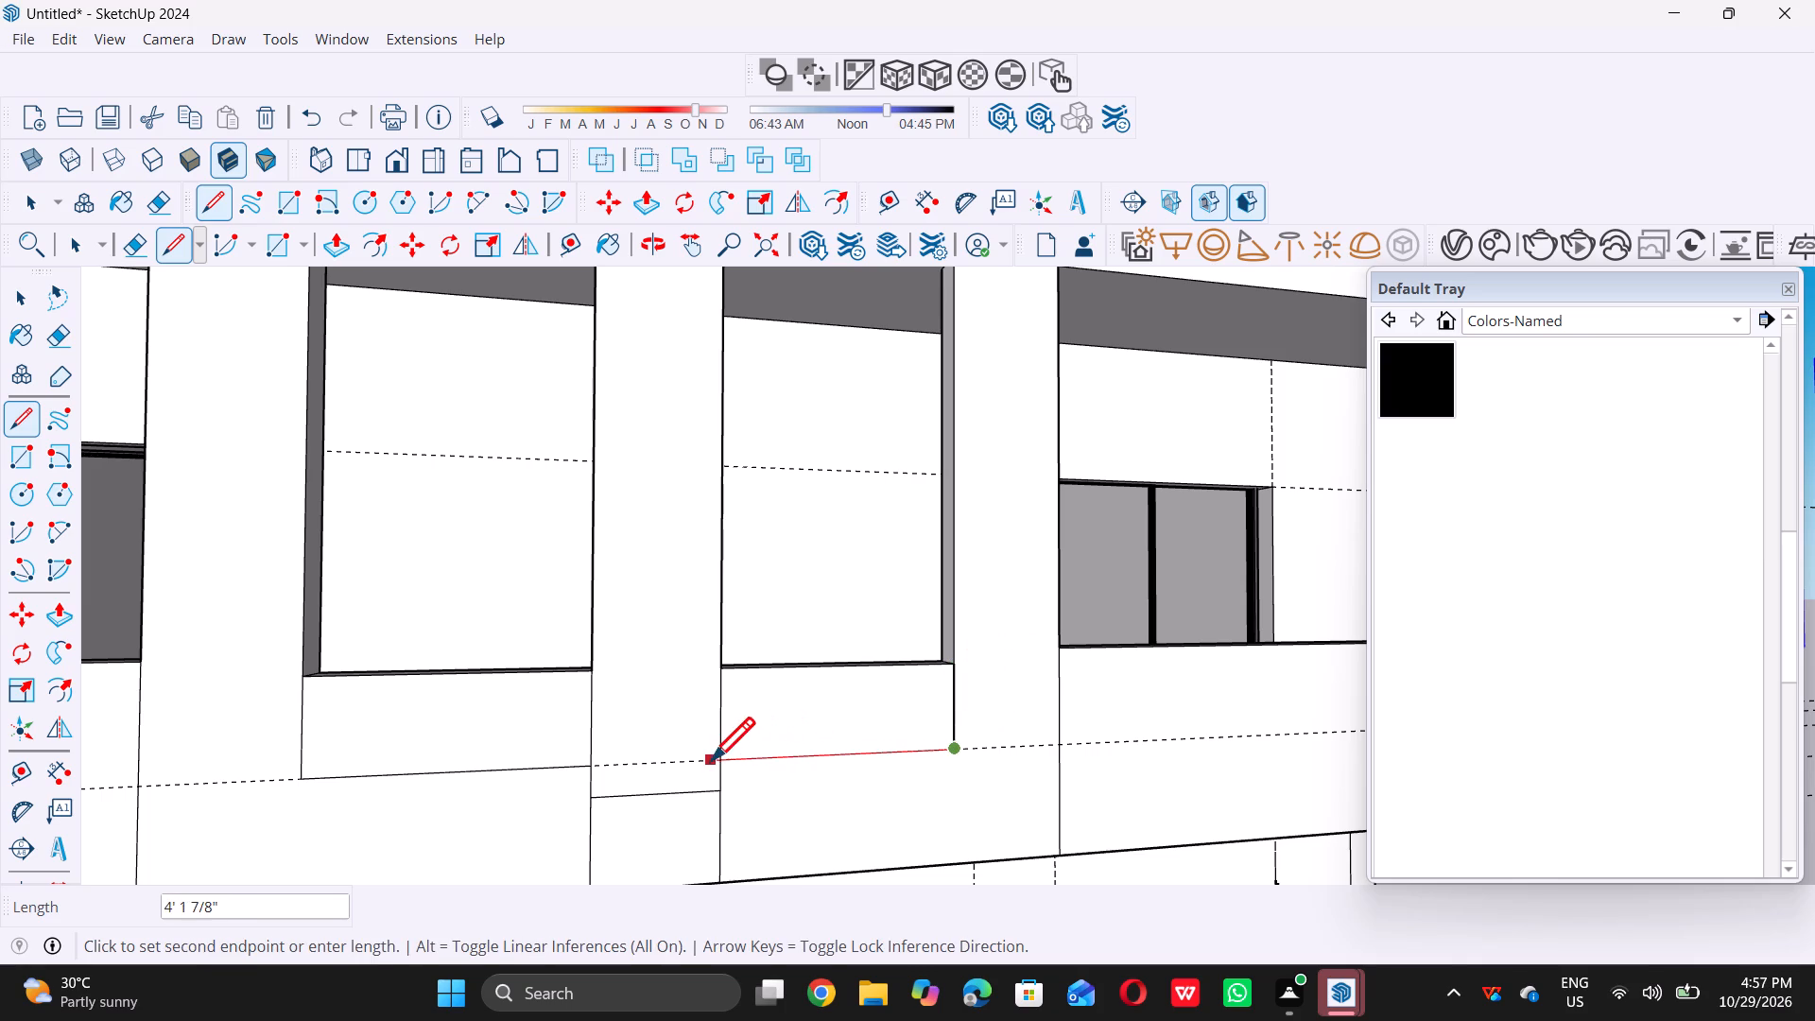
left_click(727, 758)
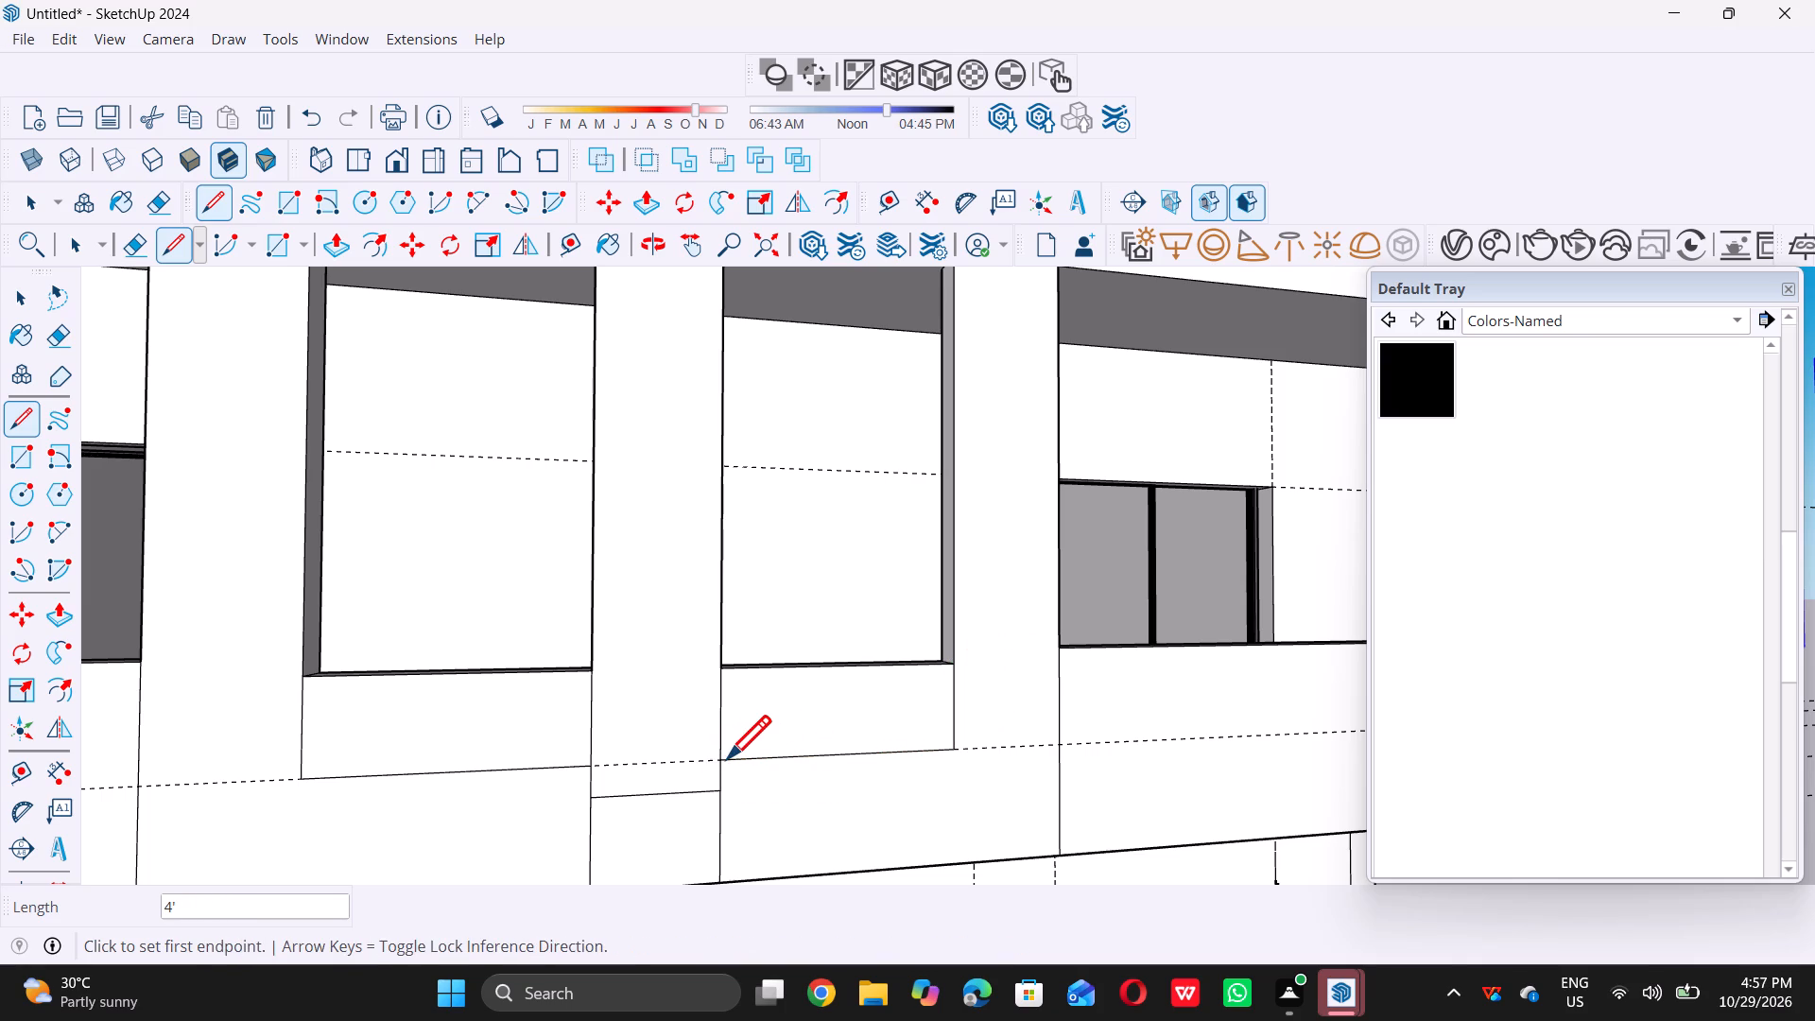
Delete the two short leftover line segments crossing the central strip between the tall openings, just below the guide.
key("space")
scroll(695, 780, "down", 9)
middle_click_drag(681, 751, 649, 747)
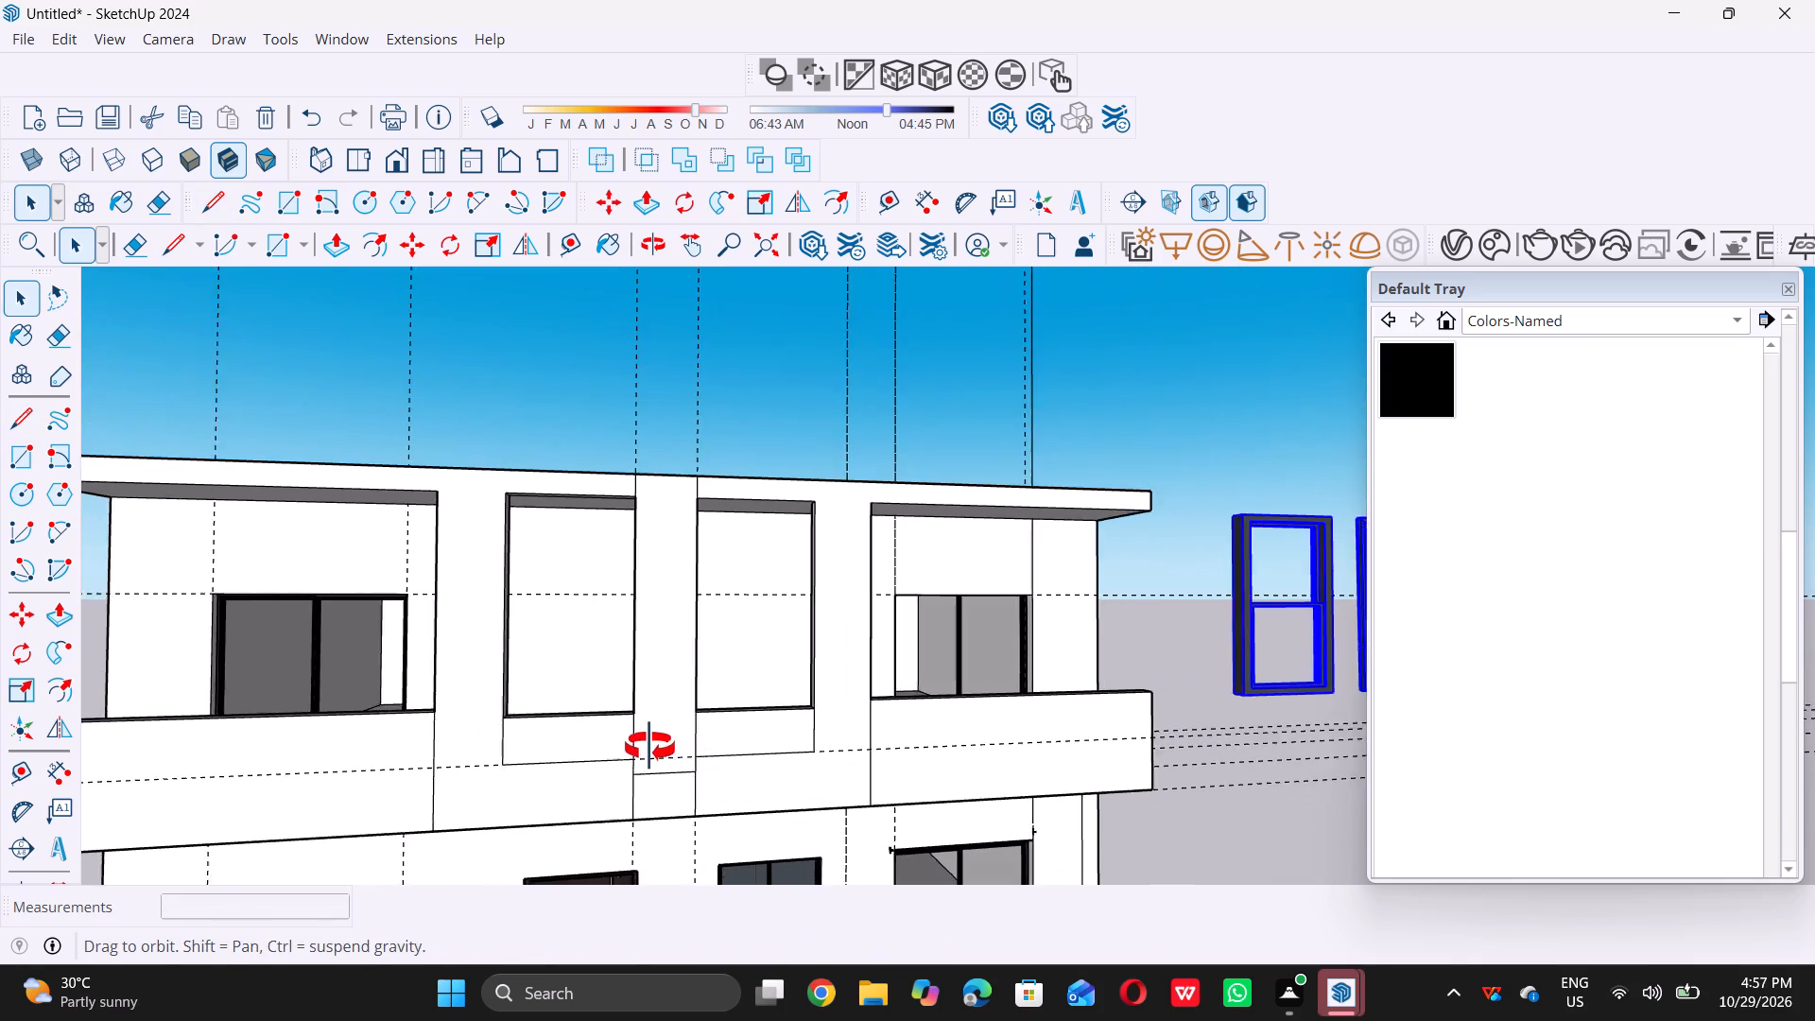
middle_click_drag(649, 747, 644, 747)
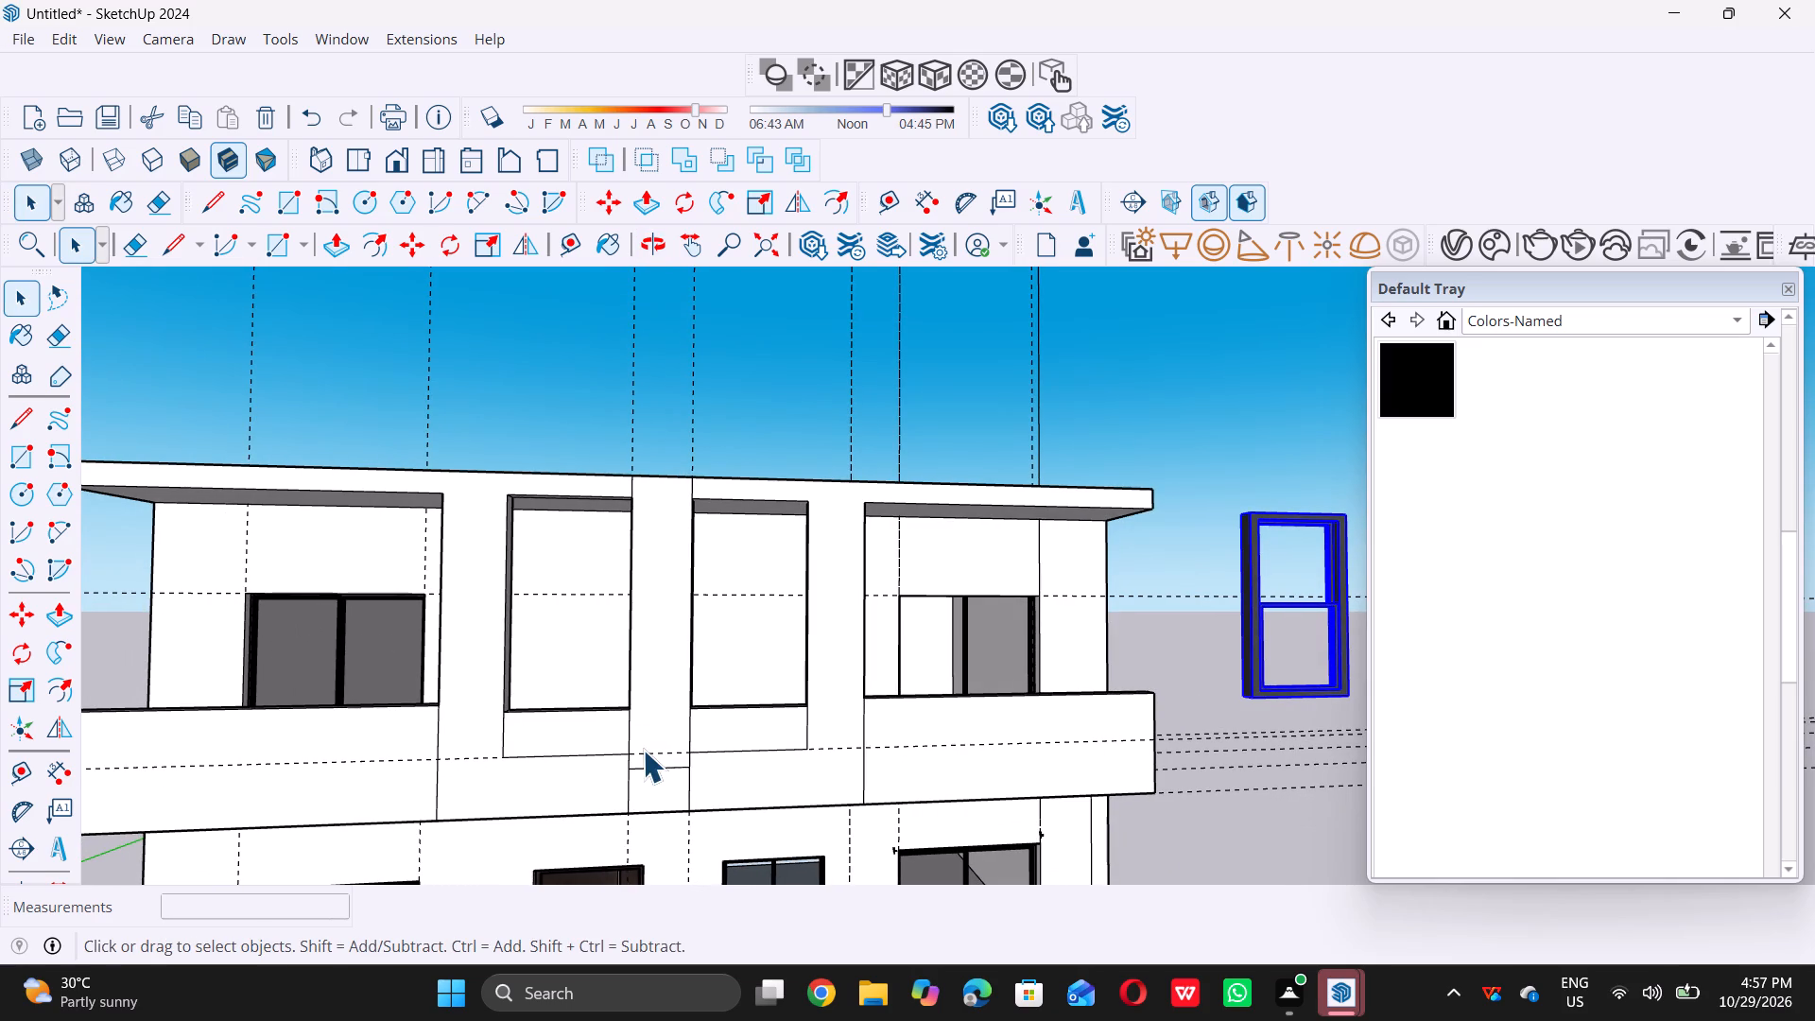
scroll(643, 750, "down", 3)
middle_click_drag(672, 786, 638, 759)
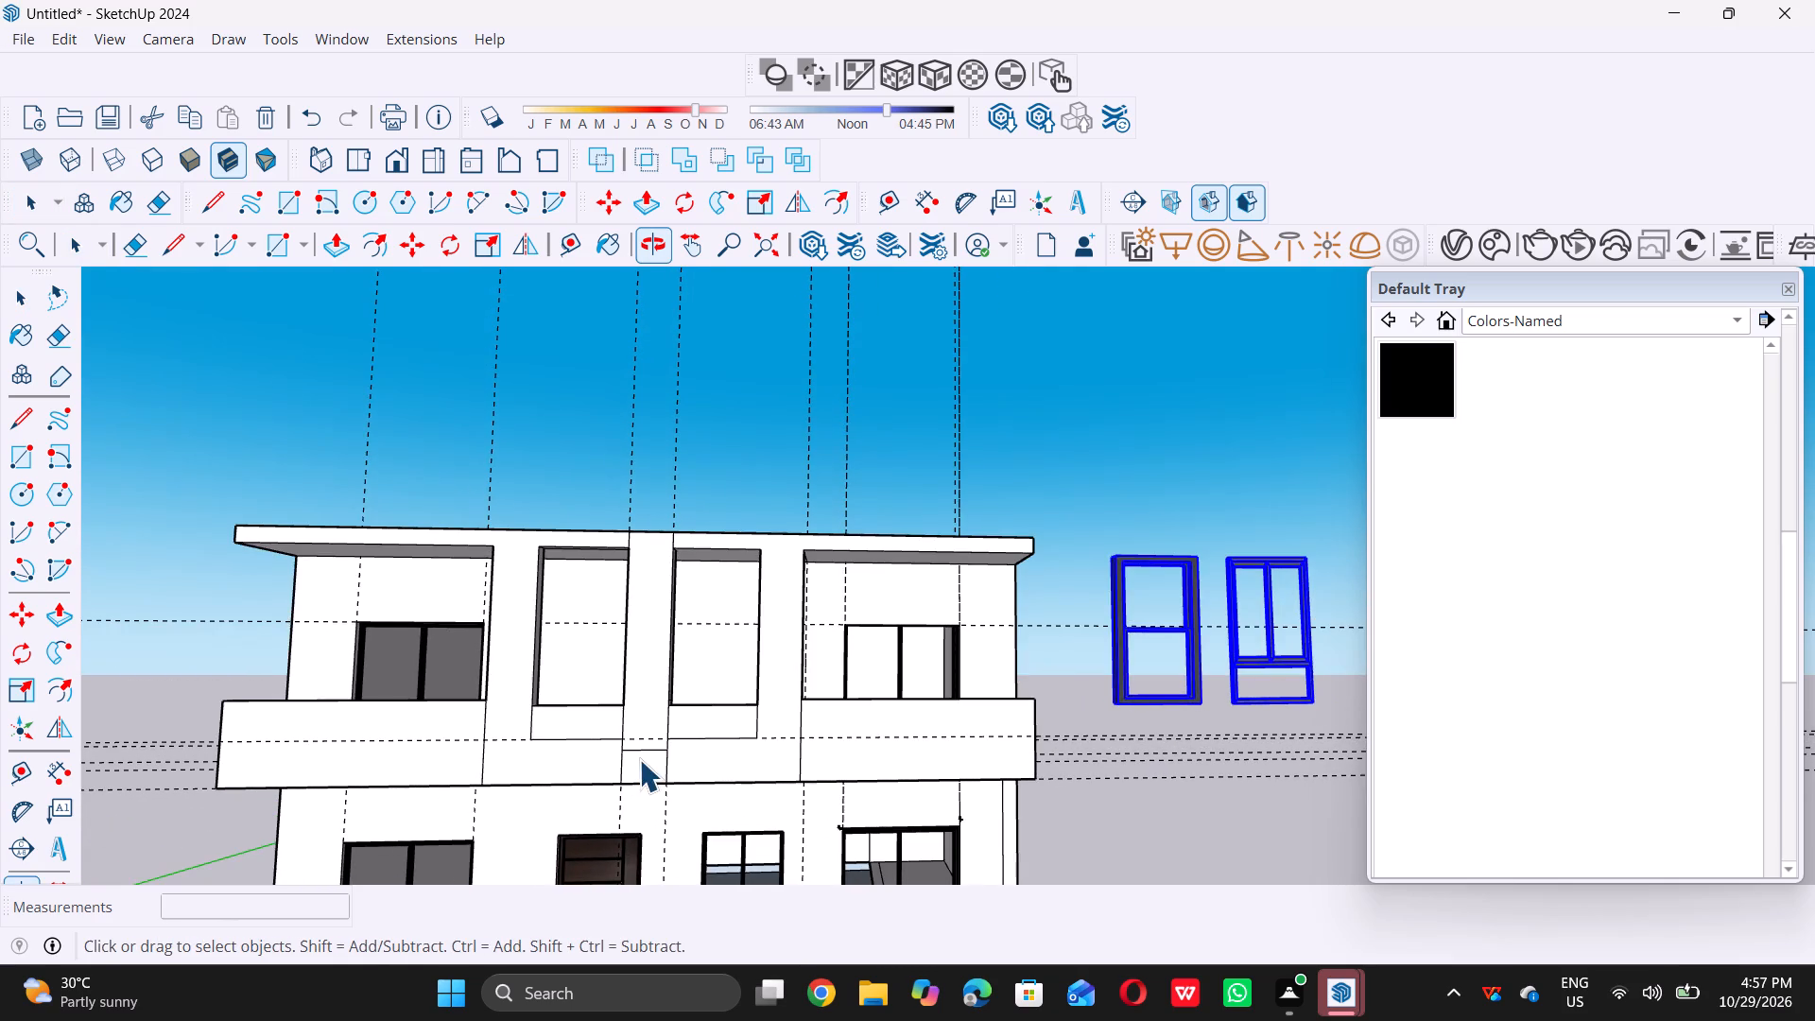
scroll(639, 759, "up", 13)
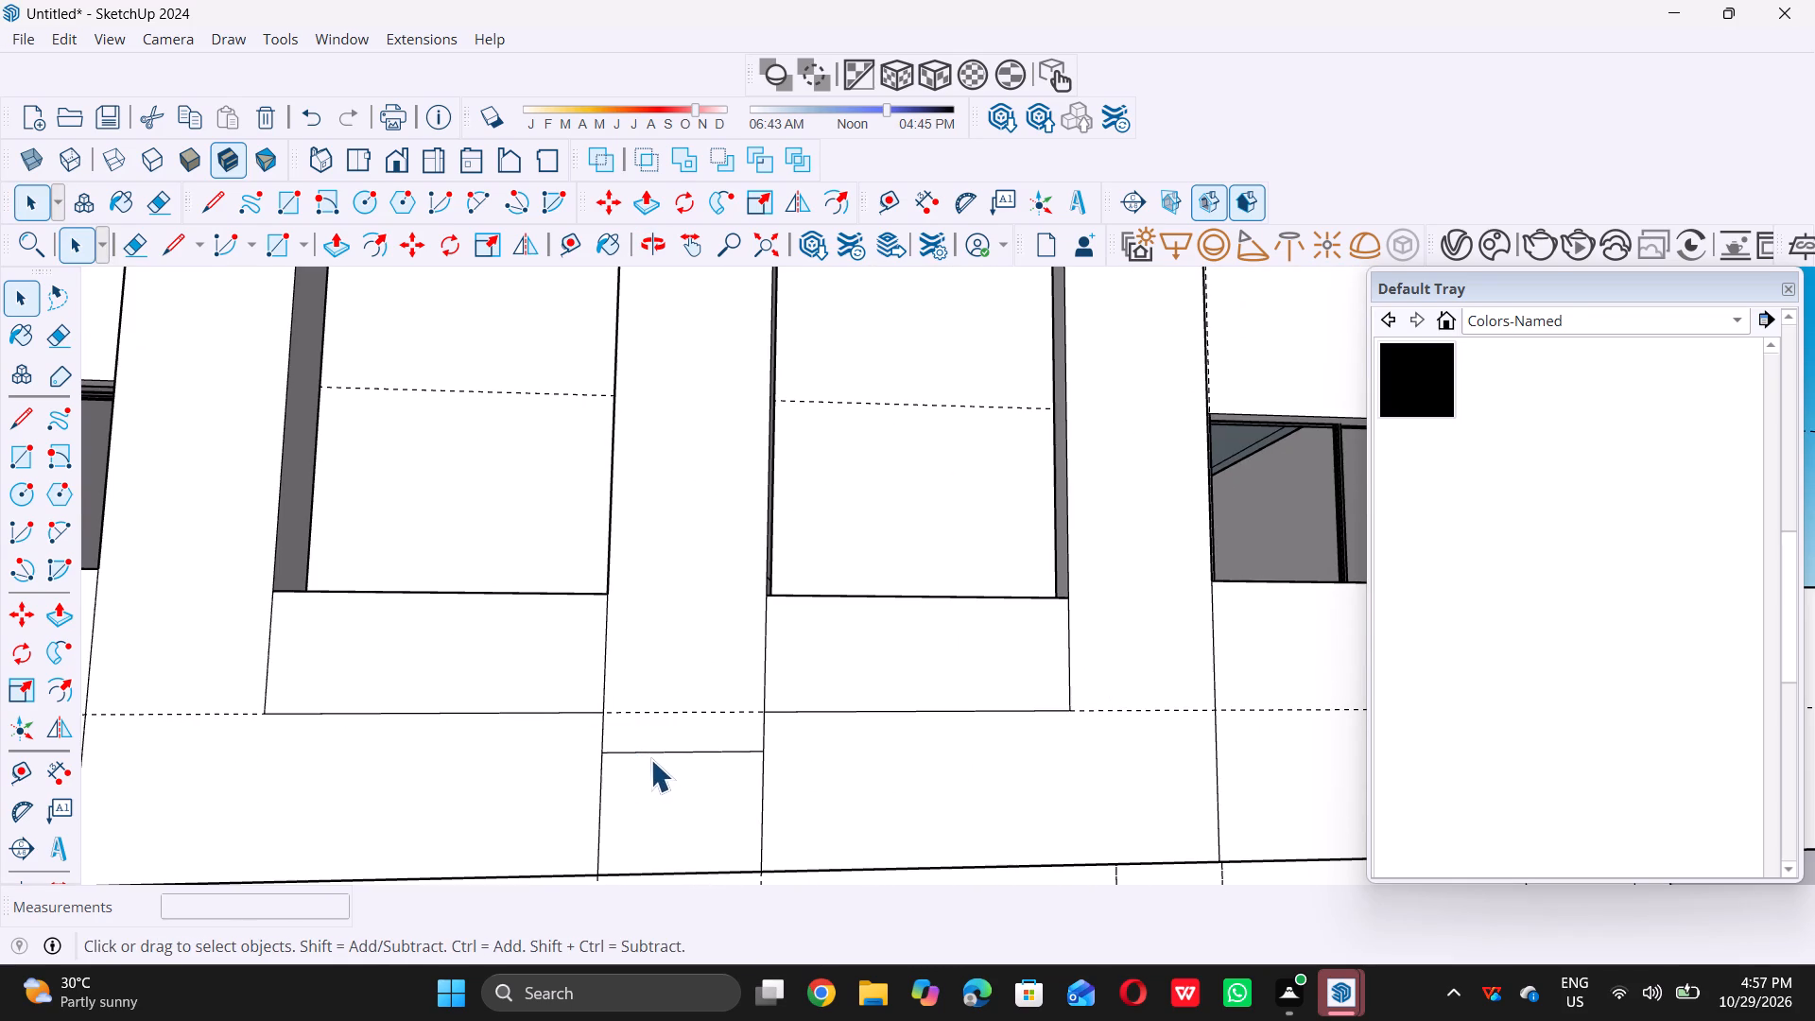
left_click(665, 753)
key("Delete")
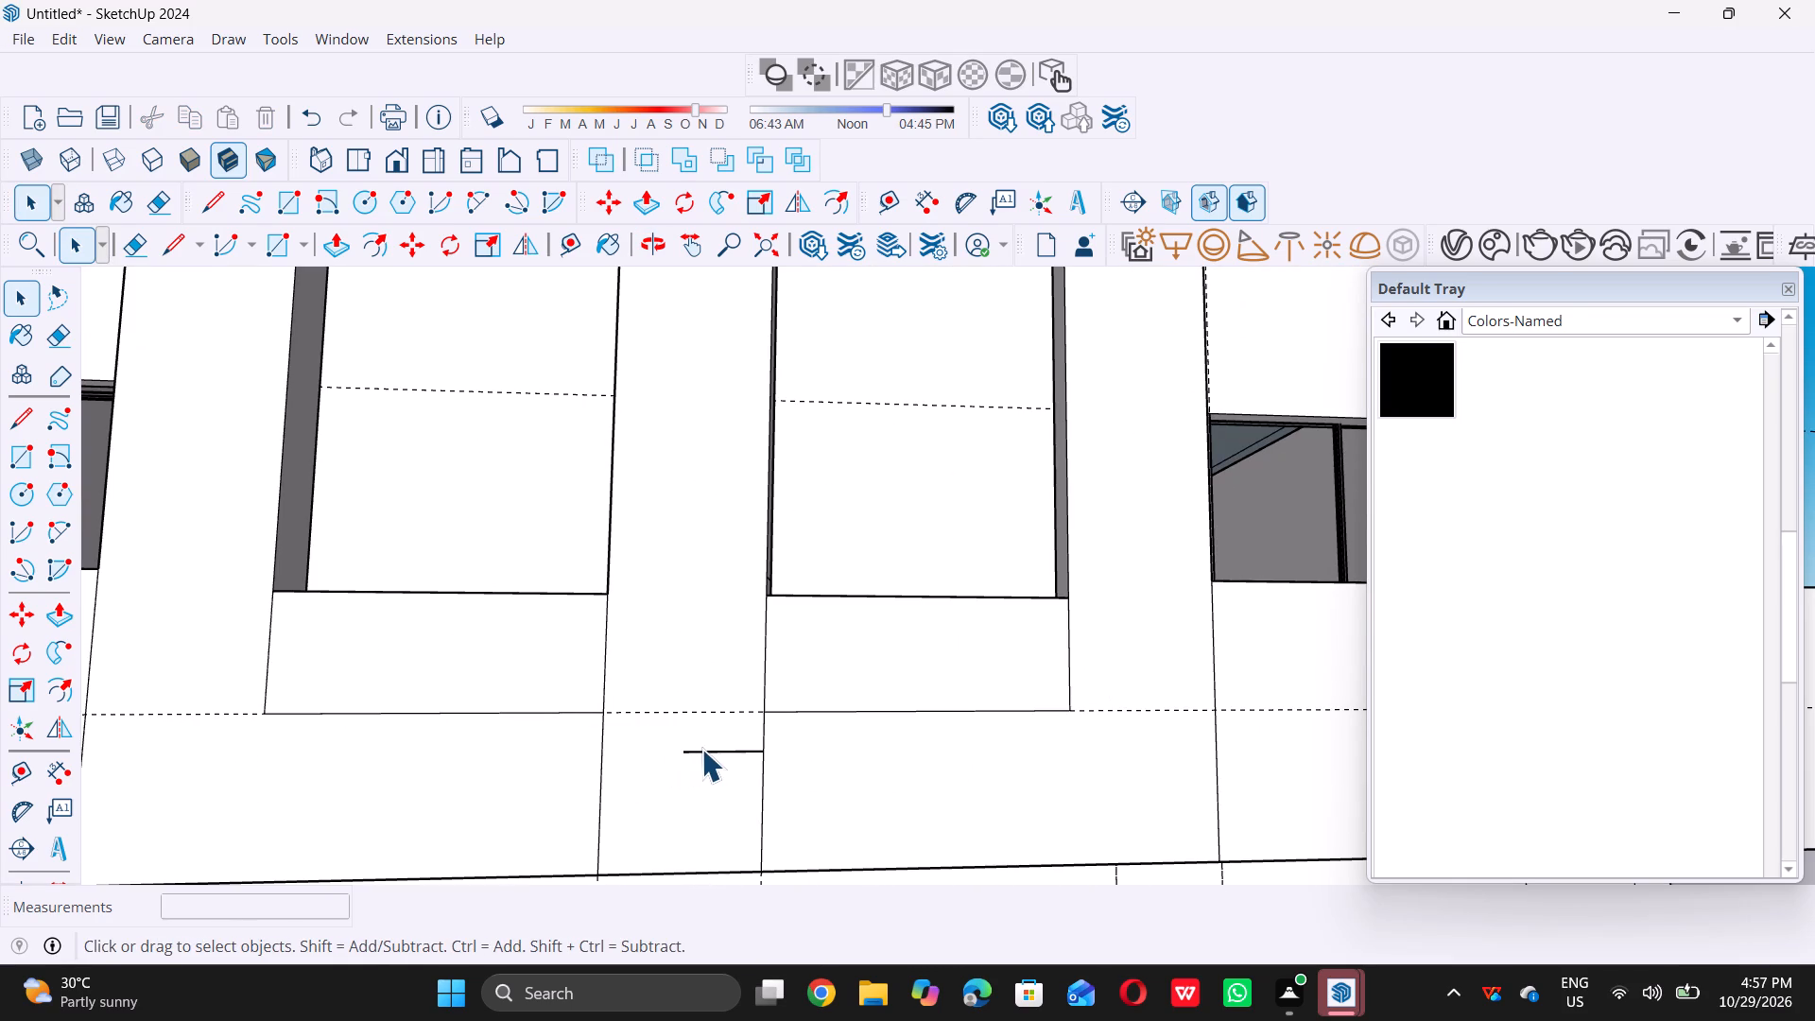
left_click(703, 751)
key("Delete")
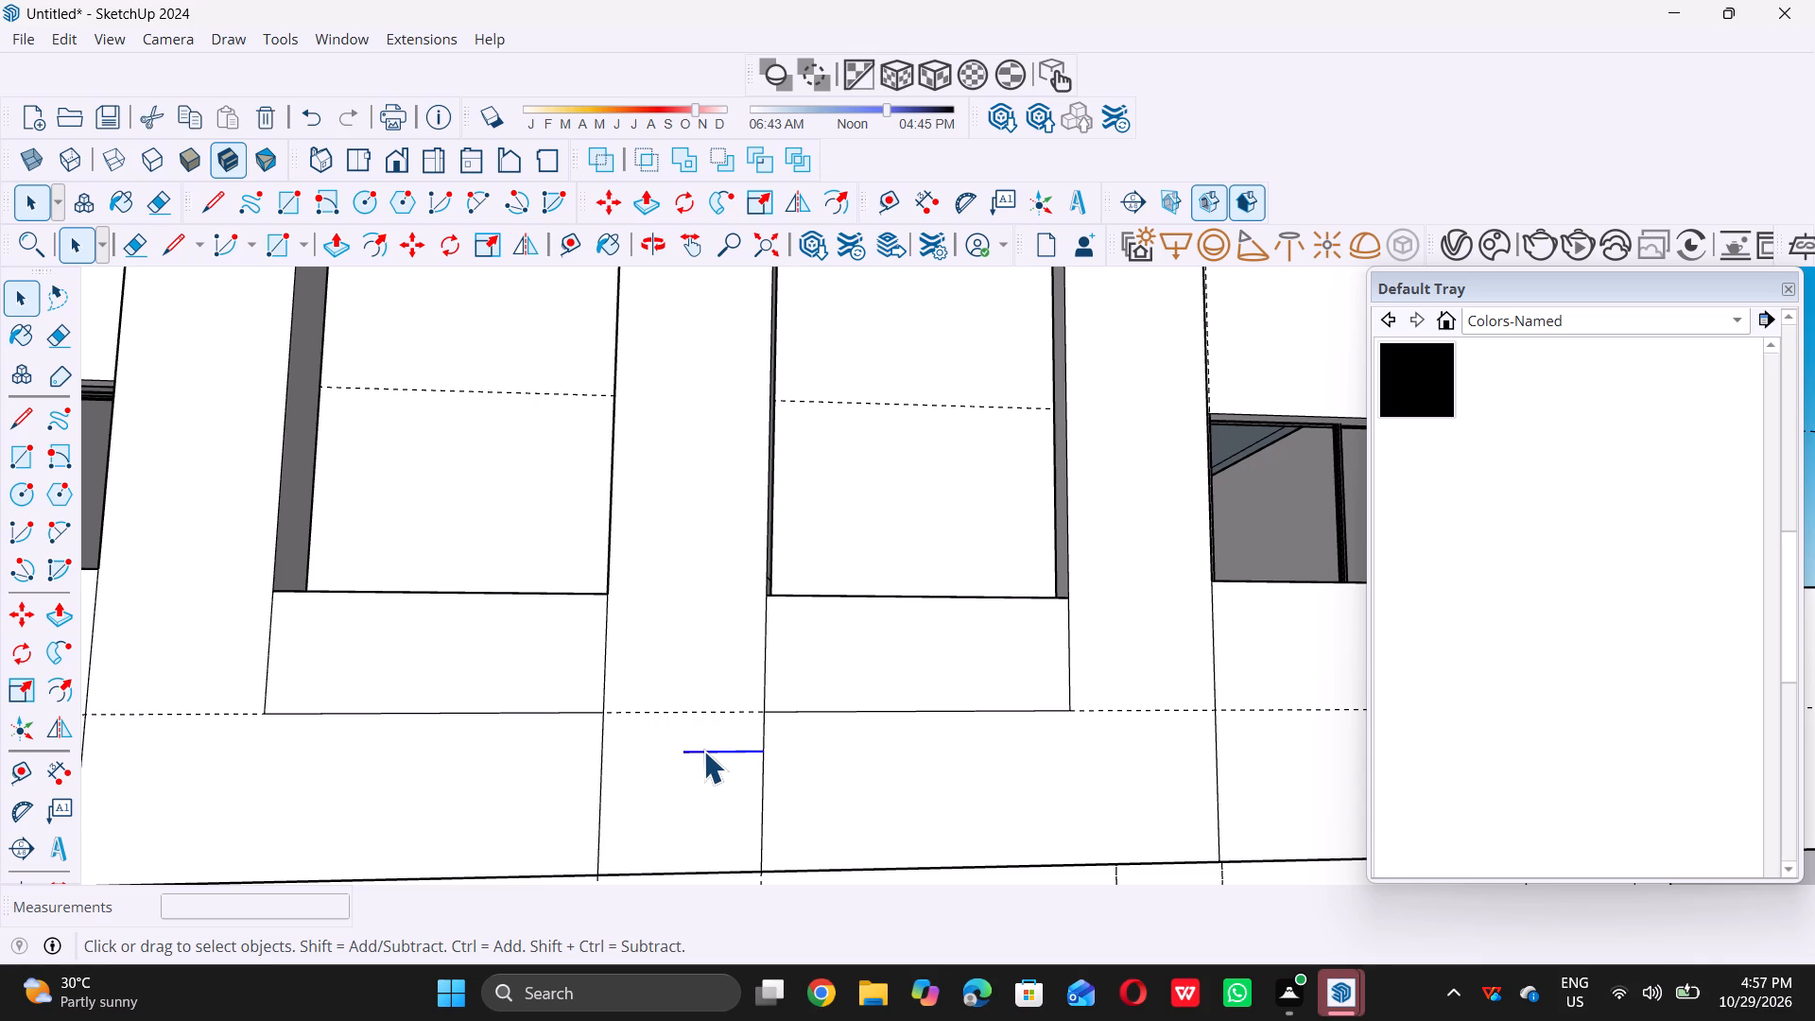
Push the sill face of the left tall opening 1' 6" down to the line drawn along the guide.
scroll(674, 785, "down", 2)
middle_click_drag(669, 784, 642, 779)
scroll(642, 779, "down", 1)
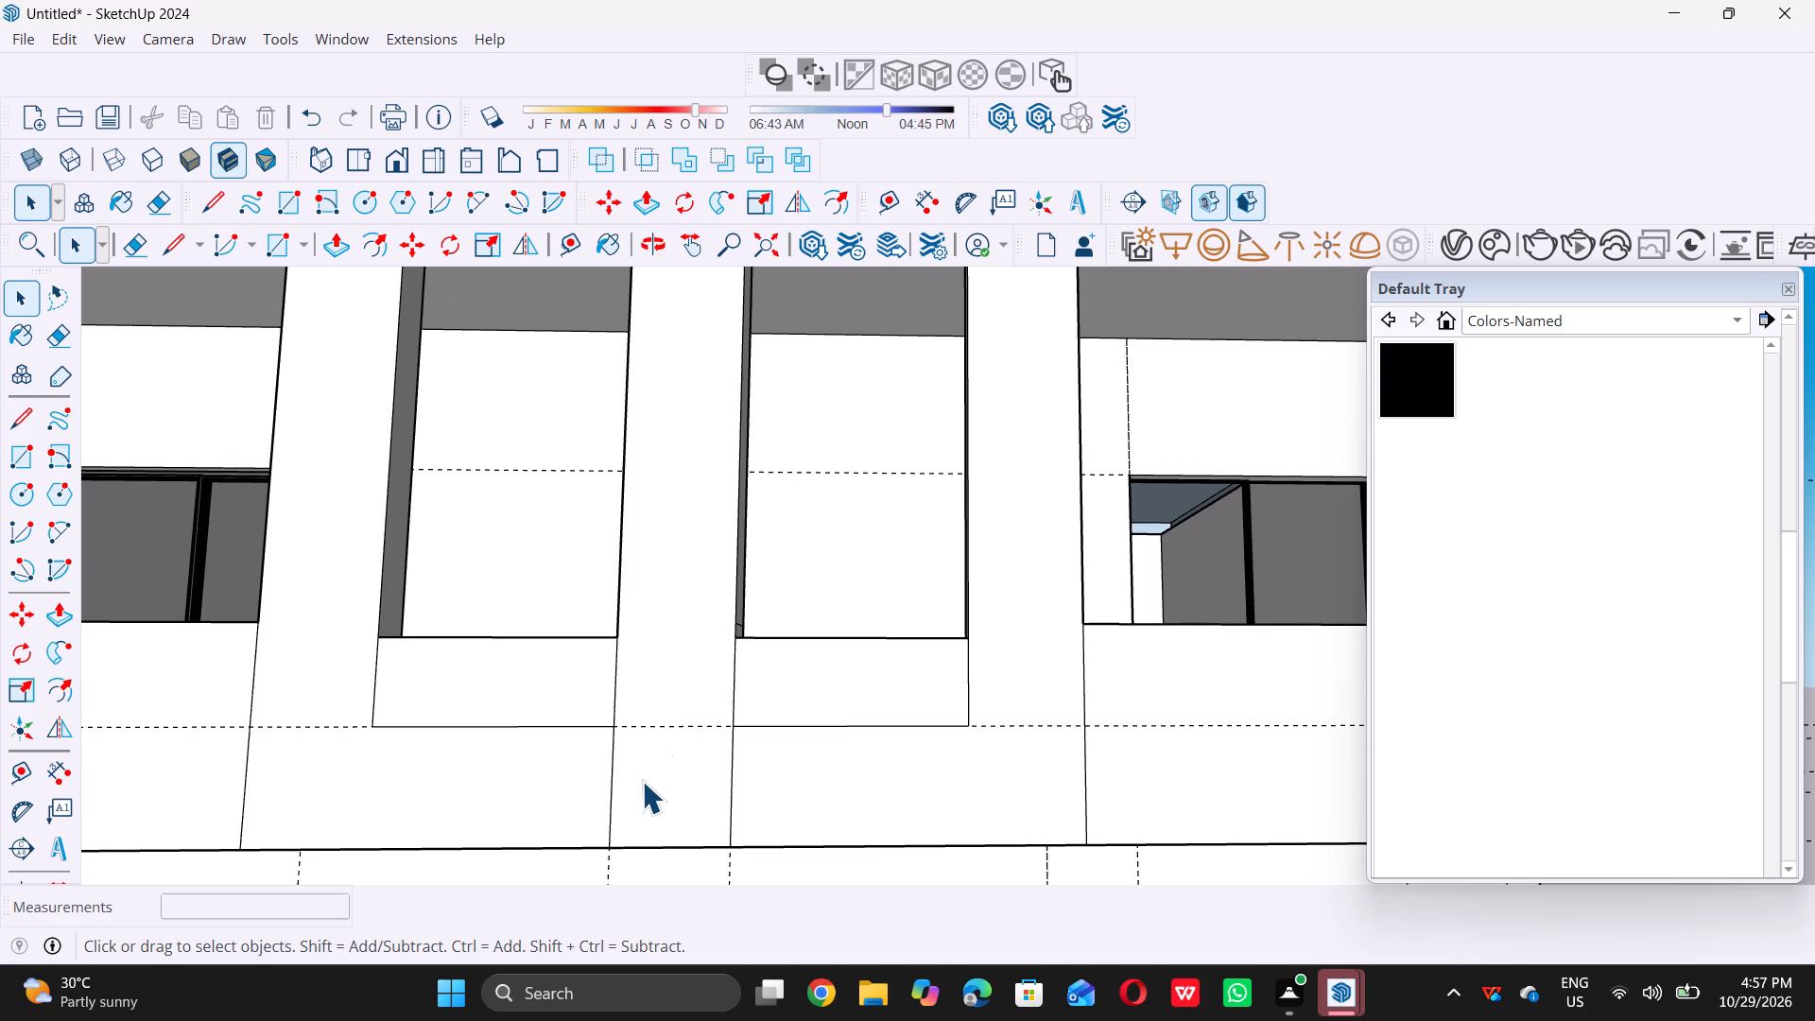
middle_click_drag(596, 616, 579, 812)
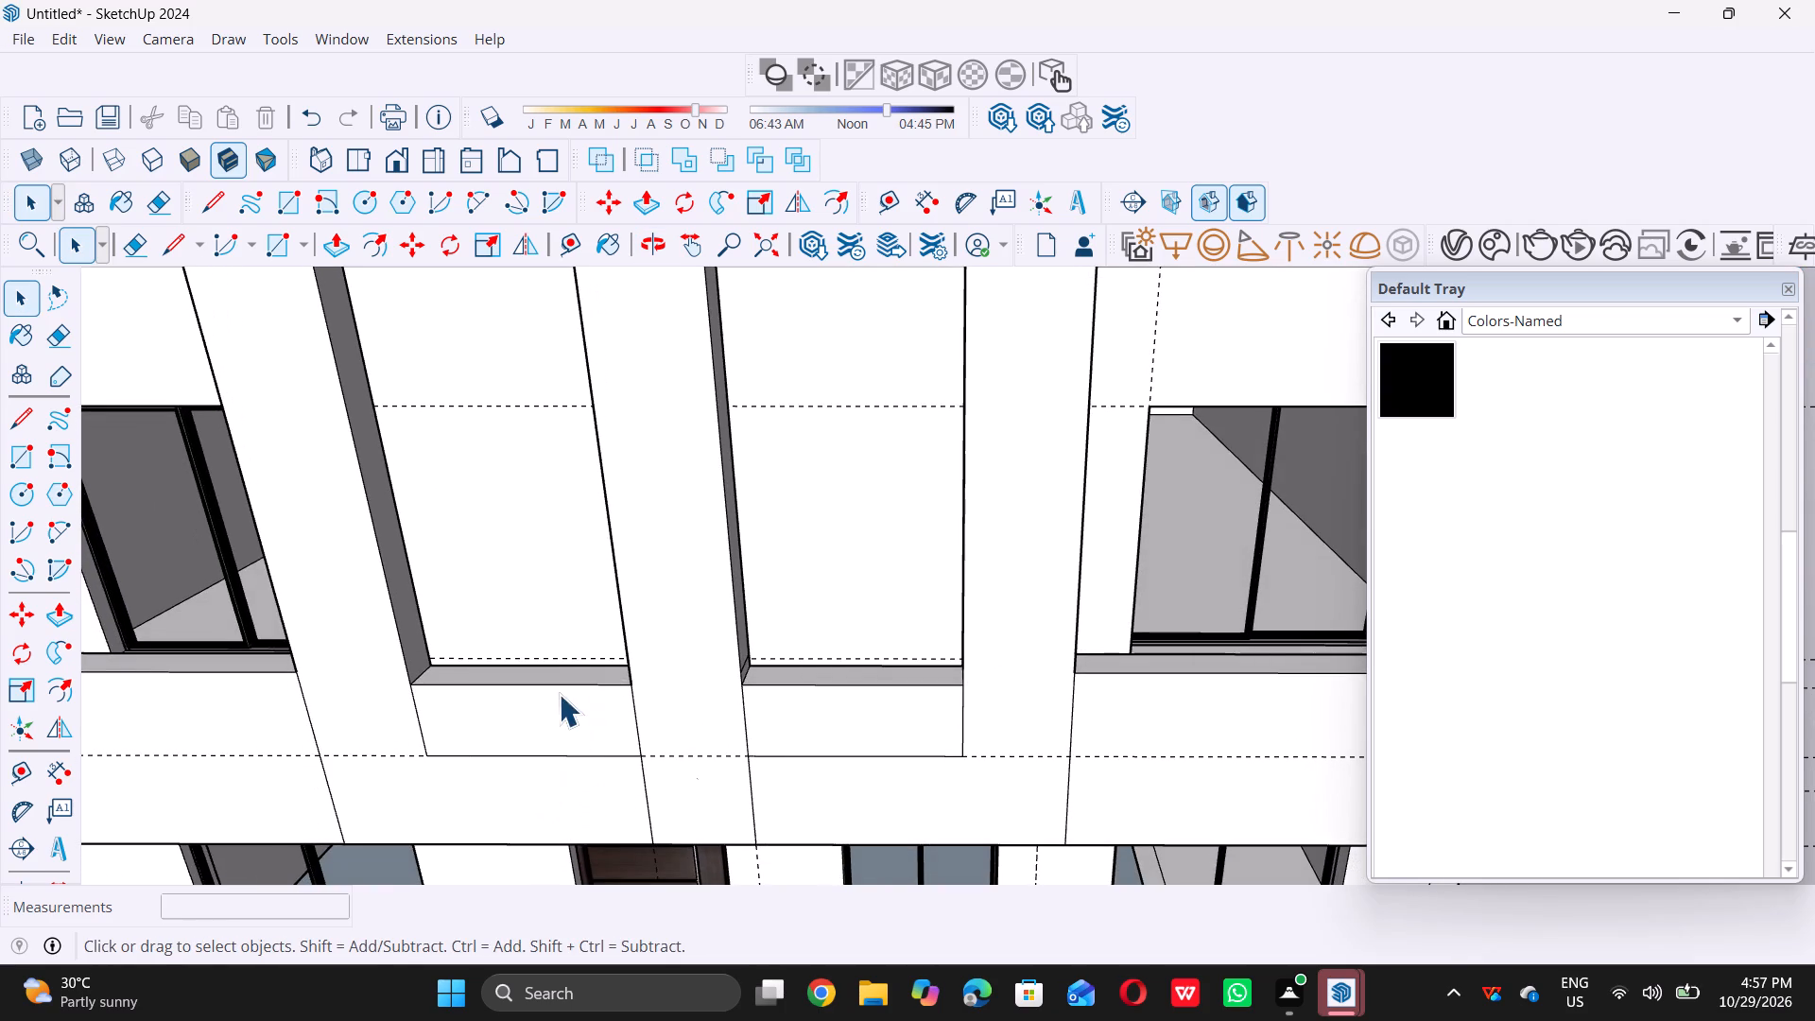
scroll(564, 676, "up", 6)
scroll(632, 648, "down", 9)
middle_click_drag(574, 636, 573, 639)
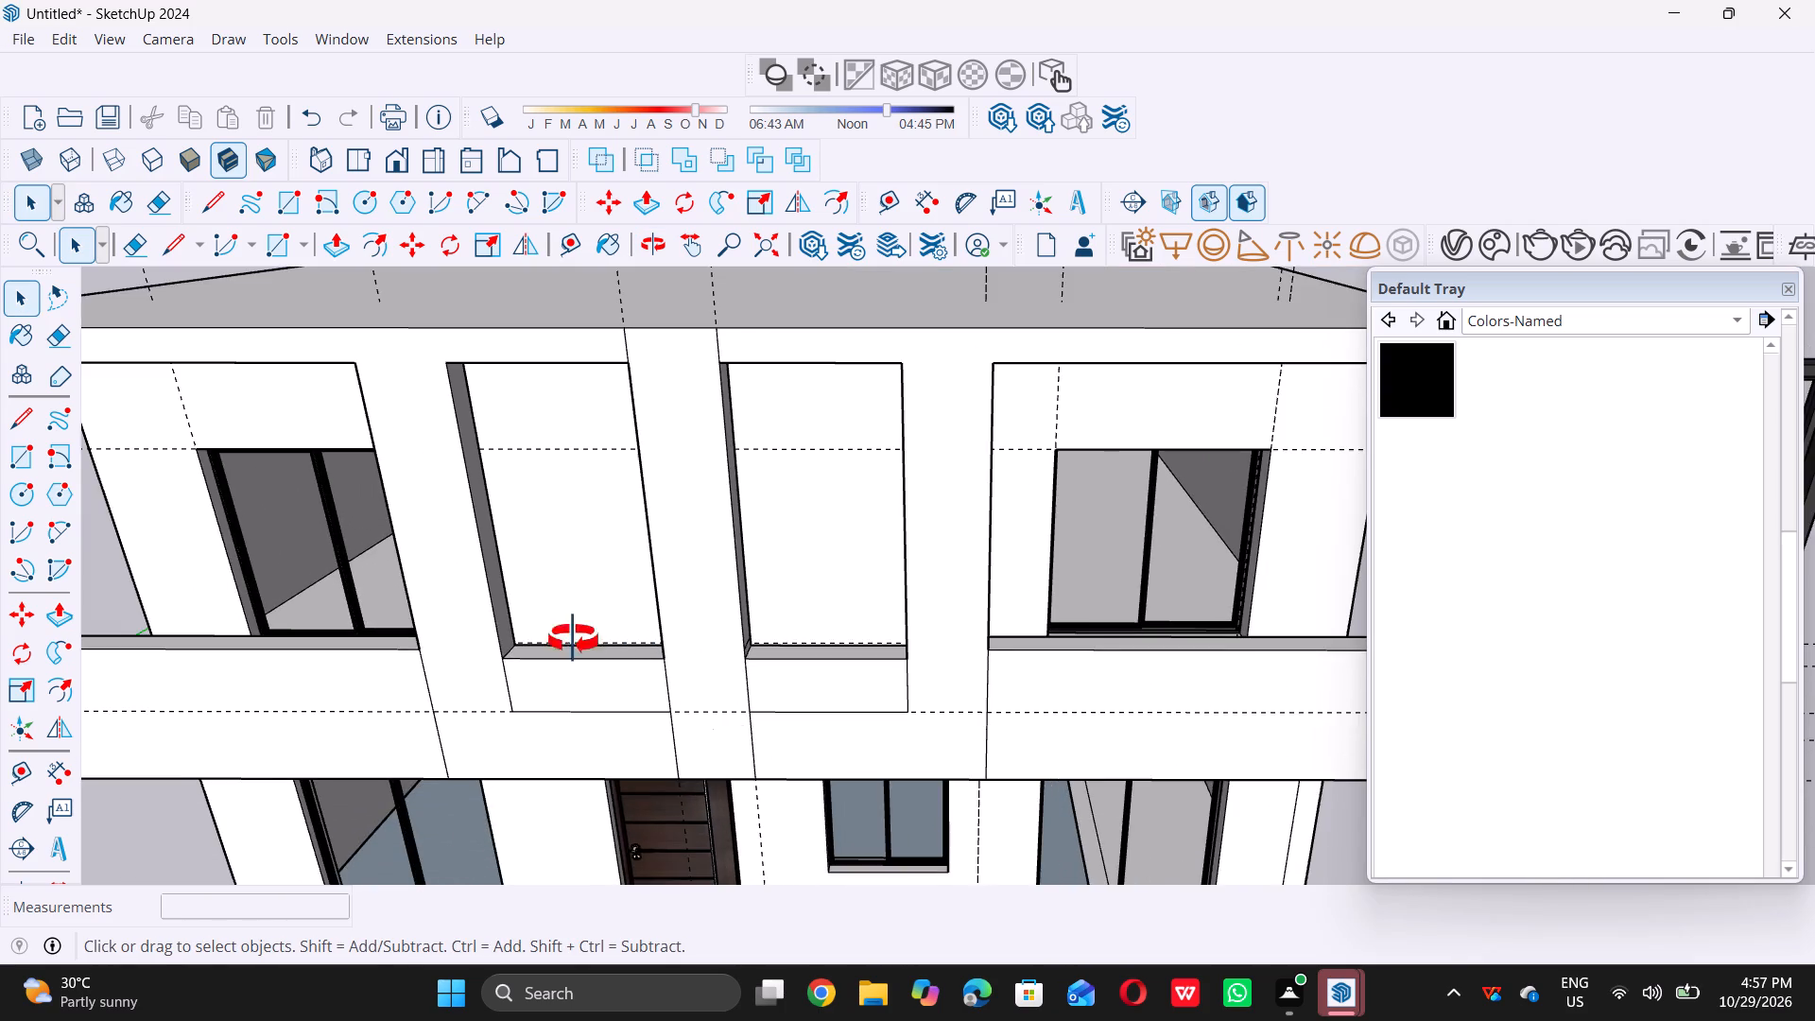
middle_click_drag(573, 639, 562, 701)
scroll(563, 670, "up", 12)
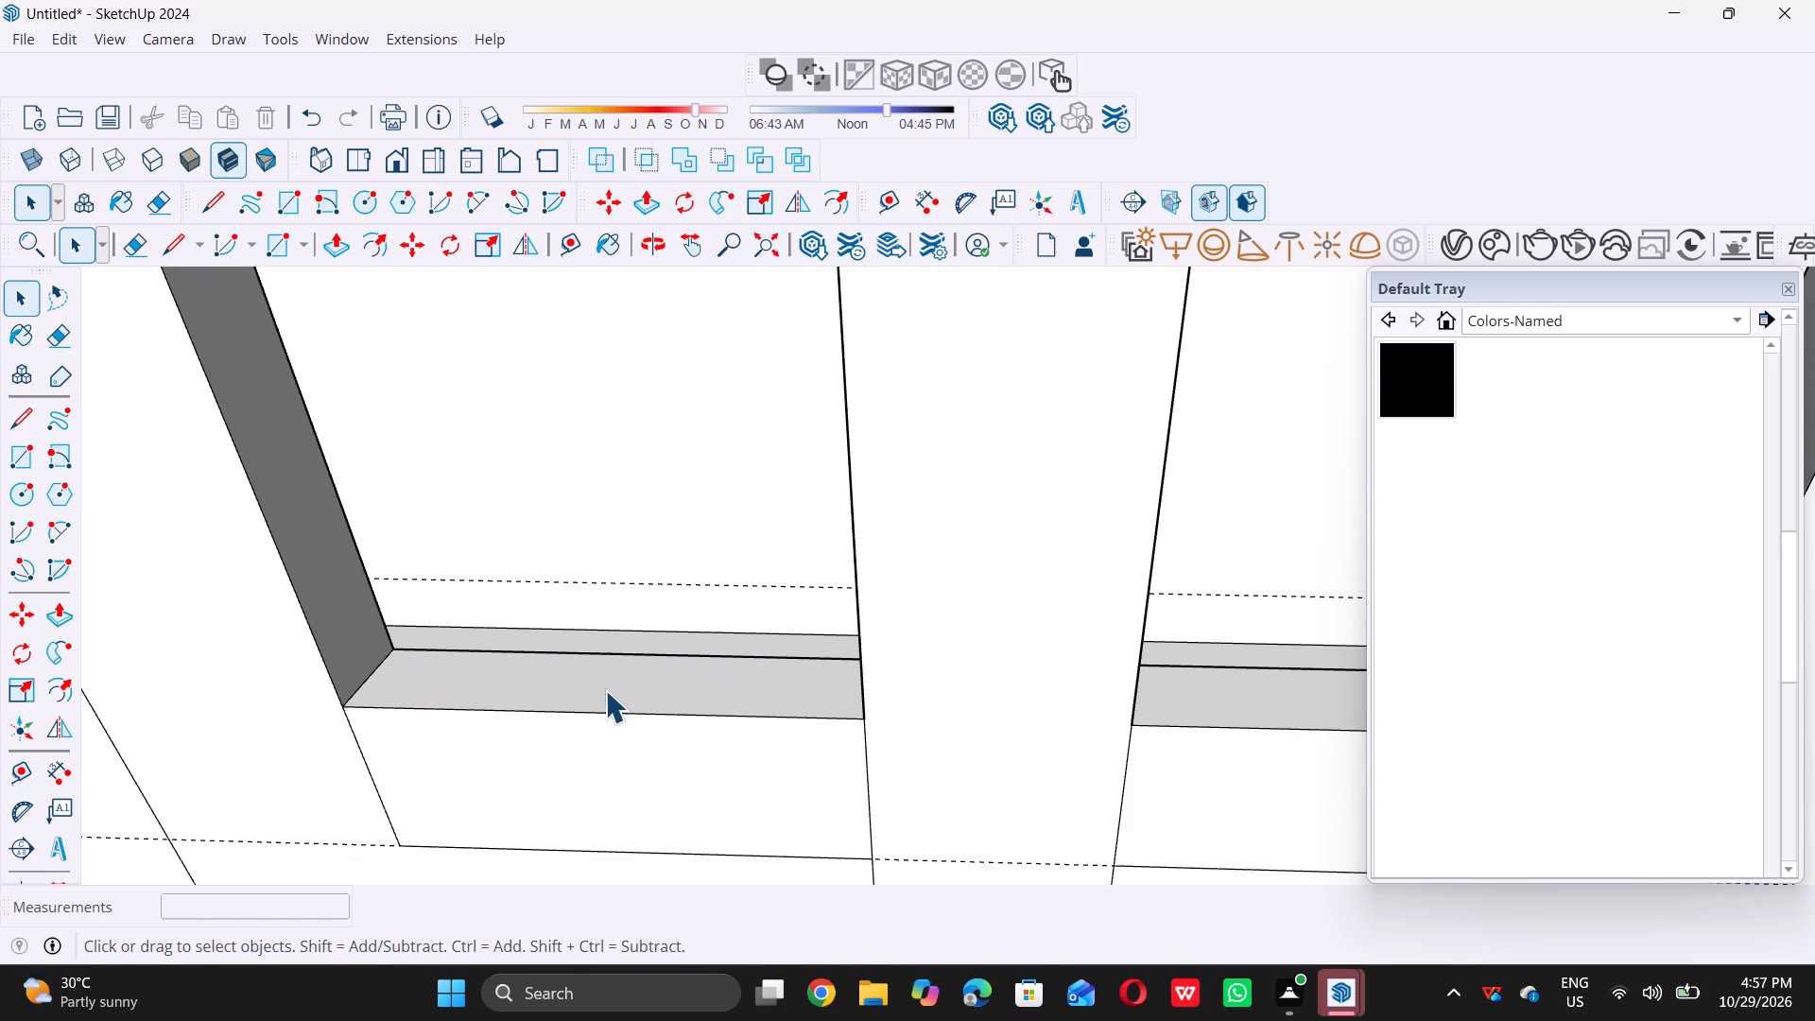
left_click(605, 690)
key("p")
left_click(612, 688)
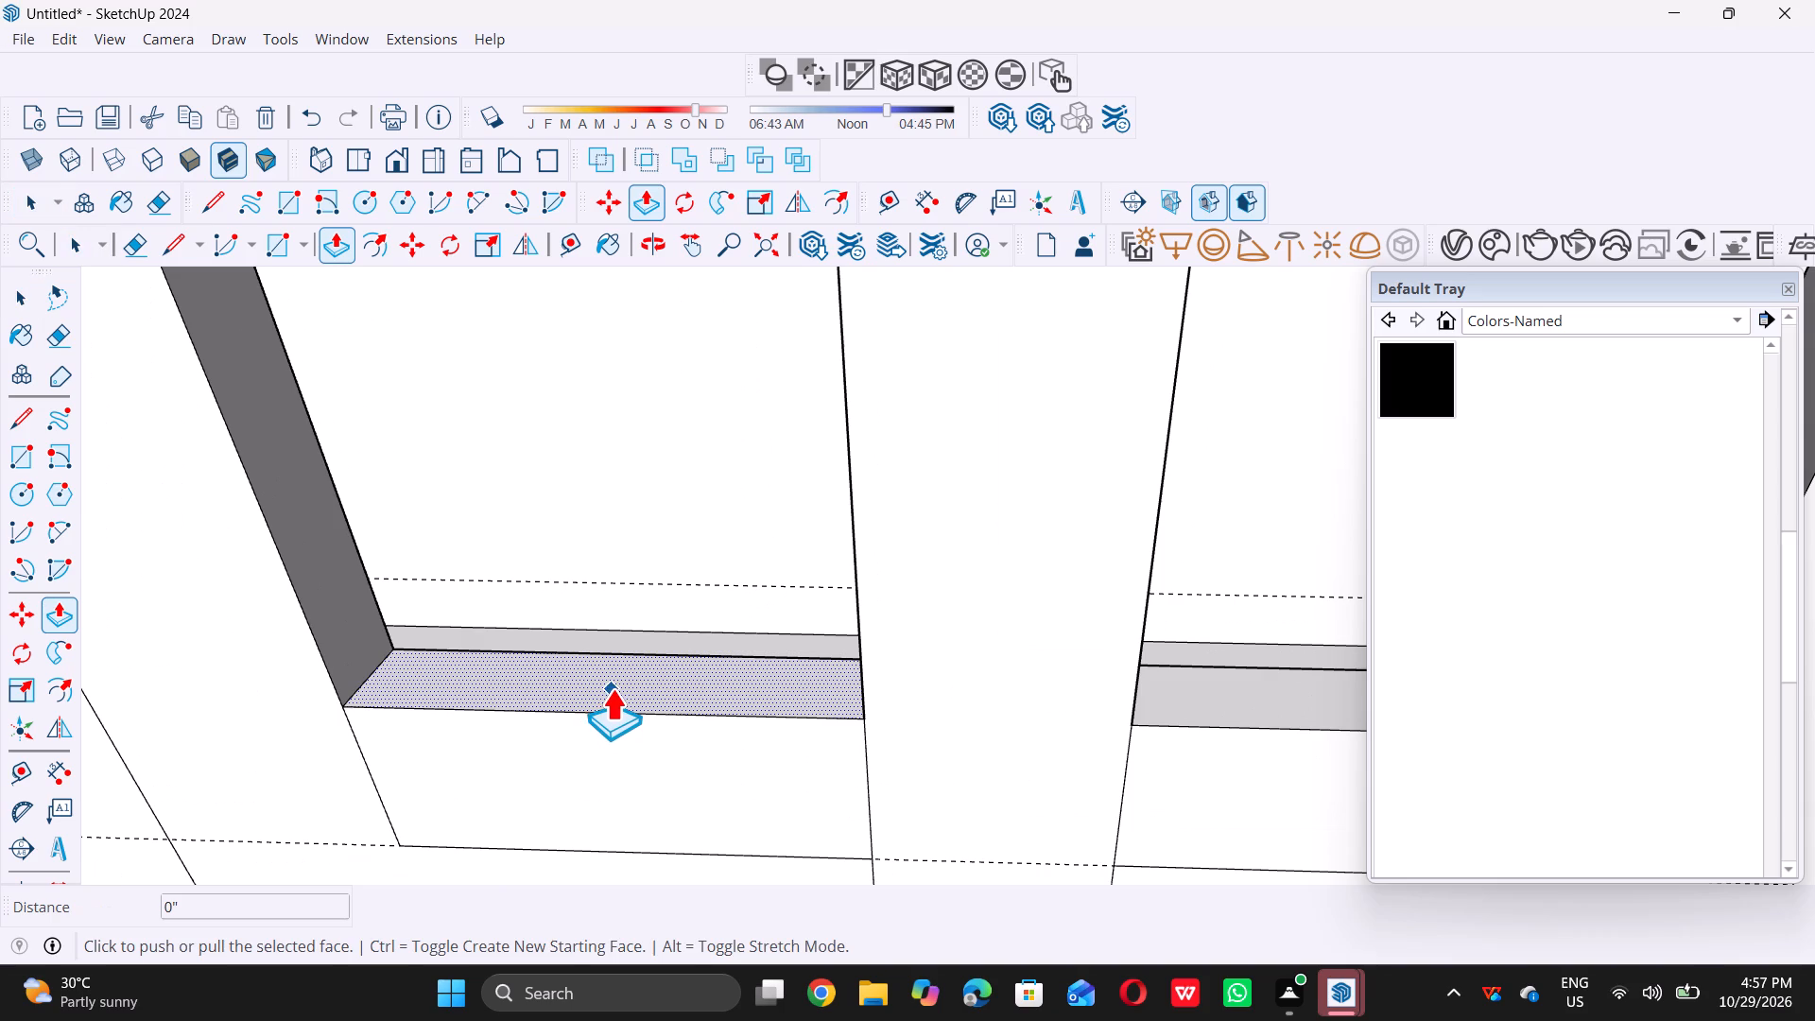
scroll(639, 666, "down", 3)
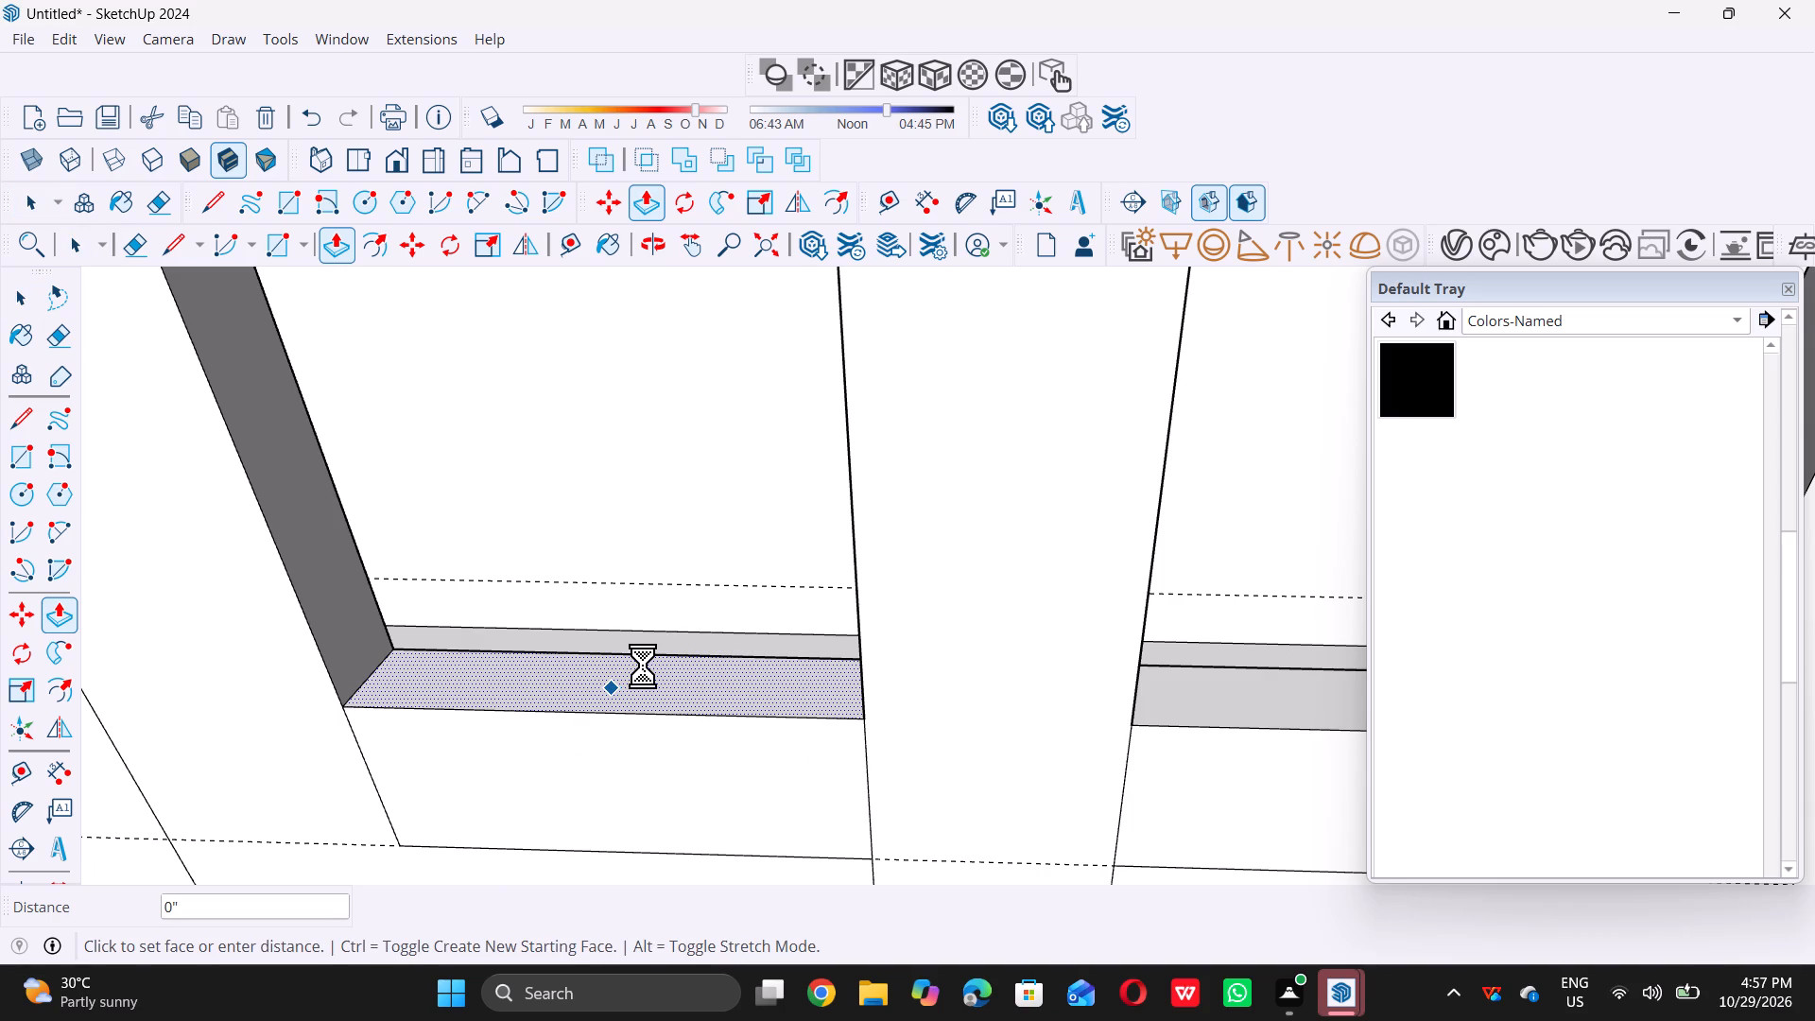
scroll(643, 666, "down", 17)
scroll(601, 714, "up", 4)
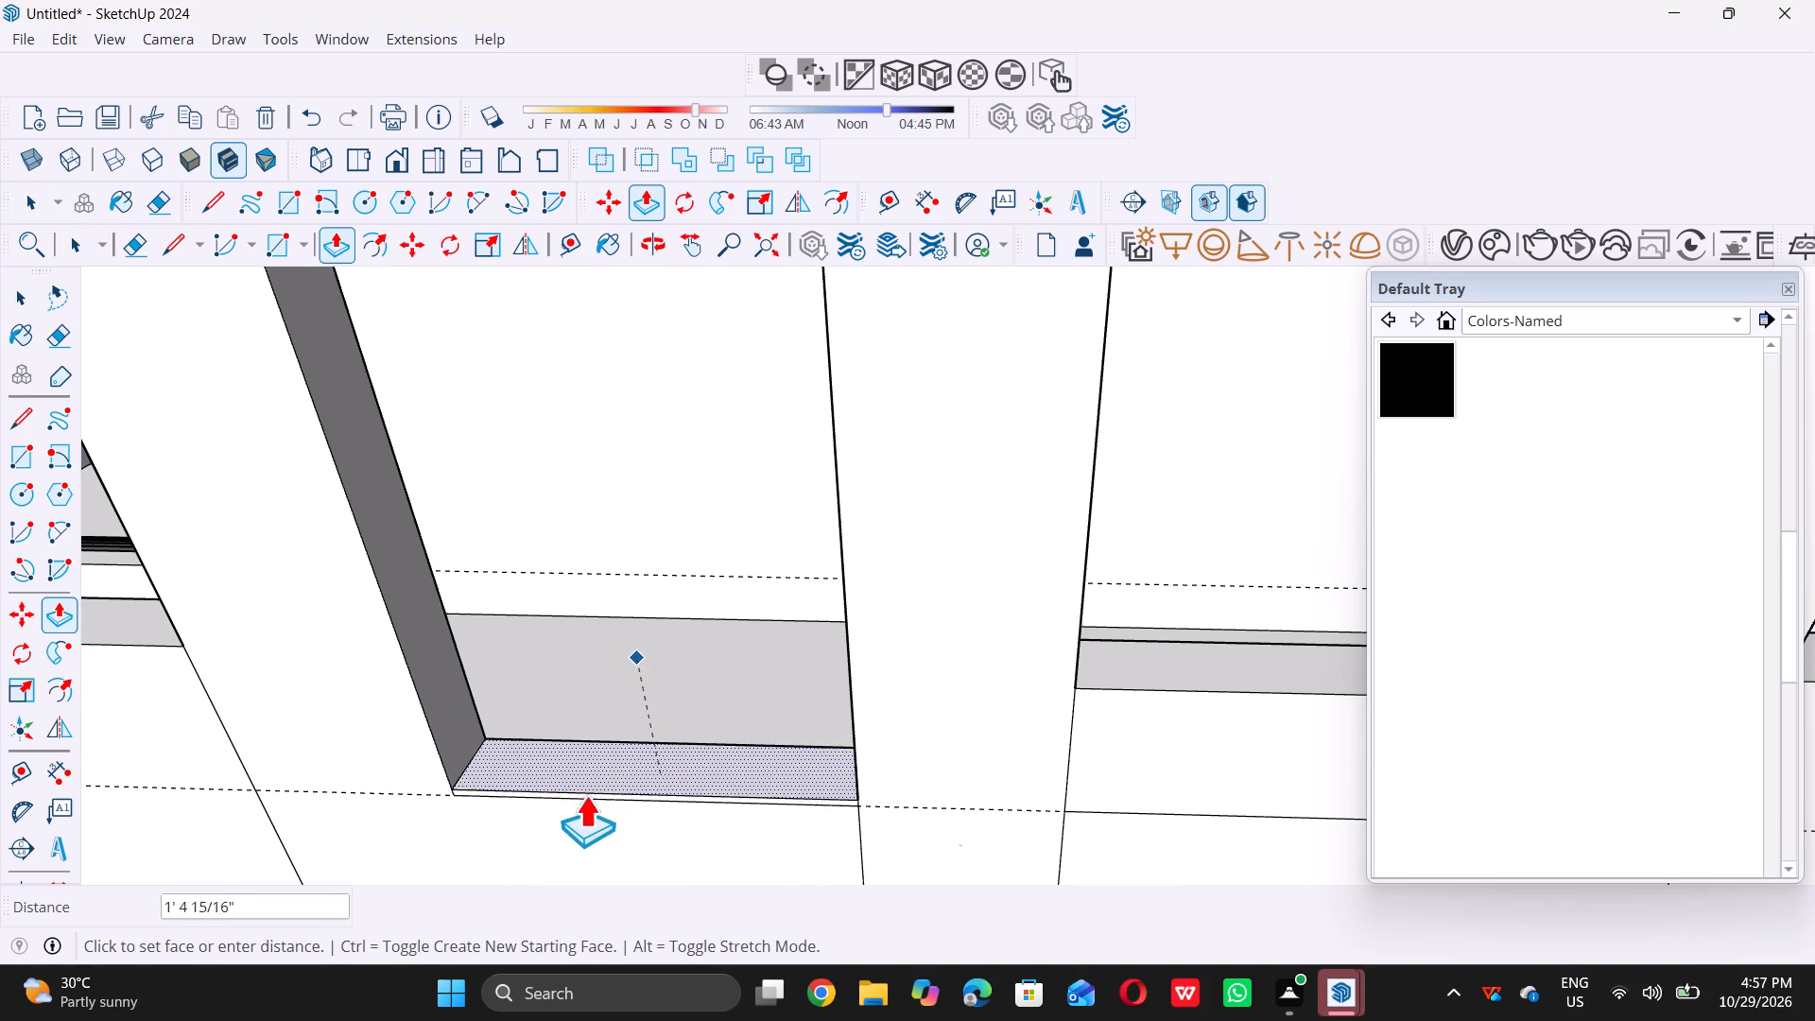
double_click(527, 798)
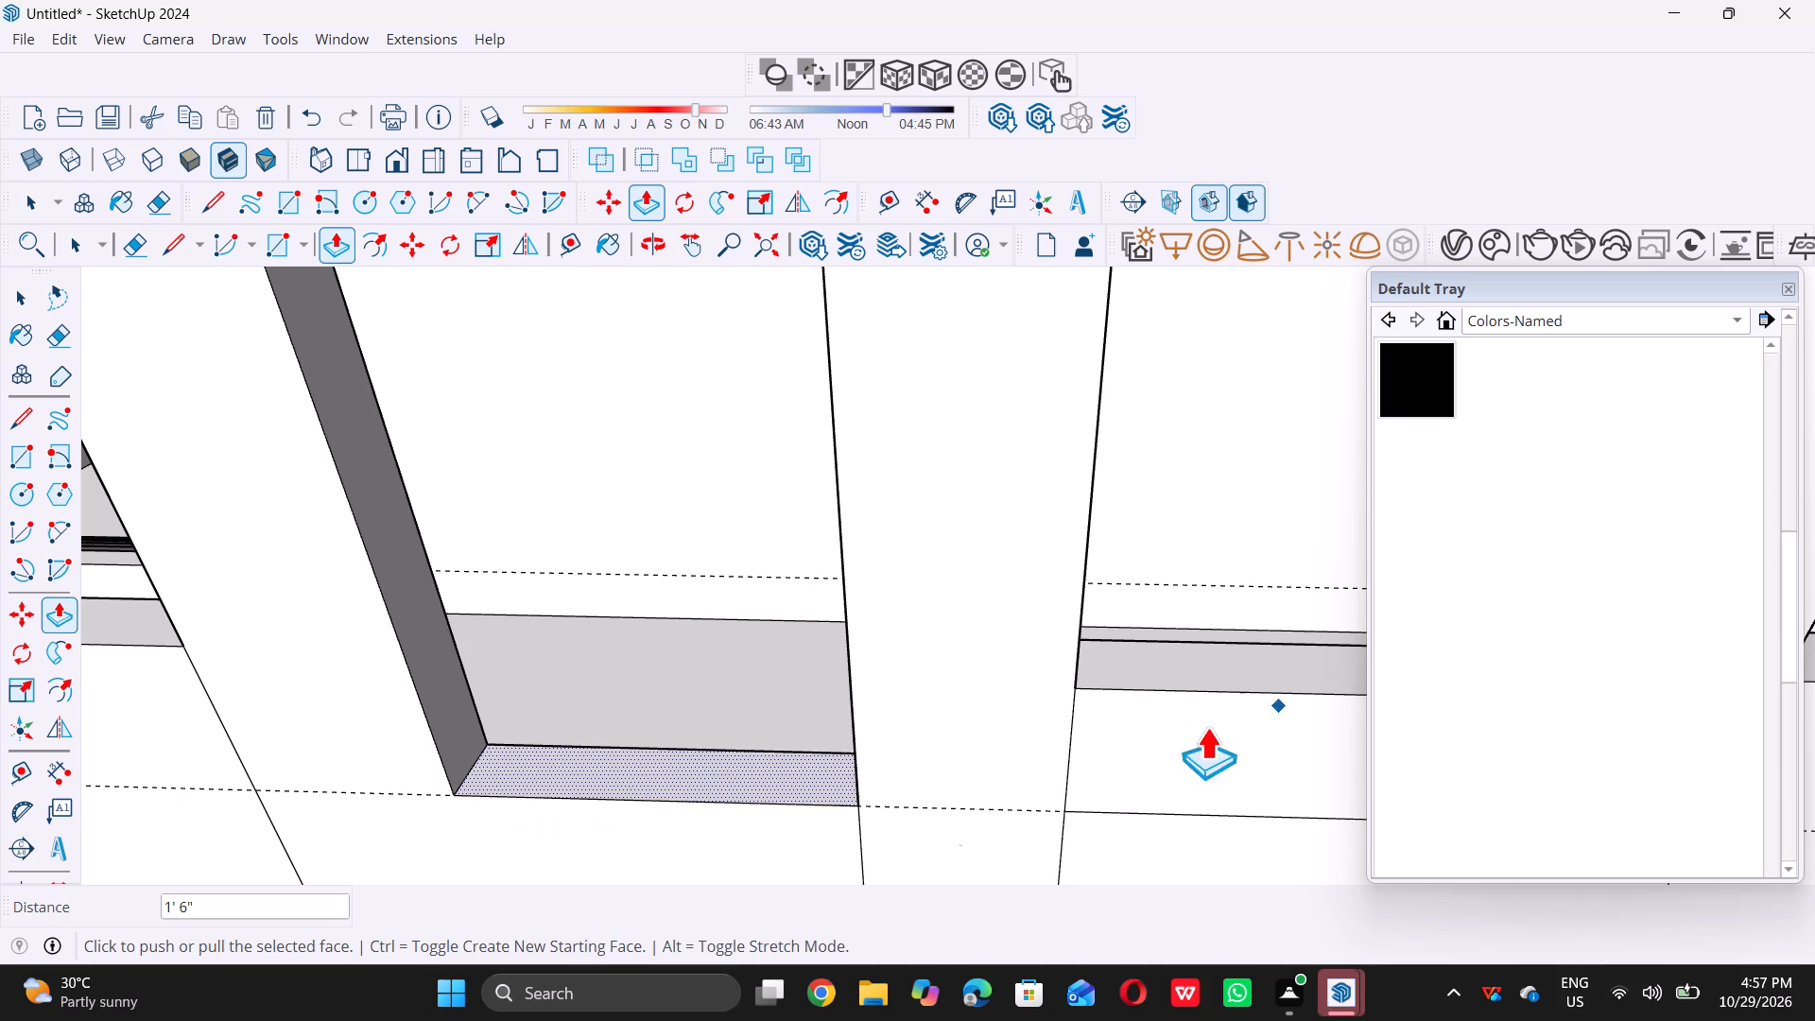
Push the sill face of the right tall opening 1' 6" down to the guide, matching the left opening.
scroll(1039, 707, "down", 7)
key("space")
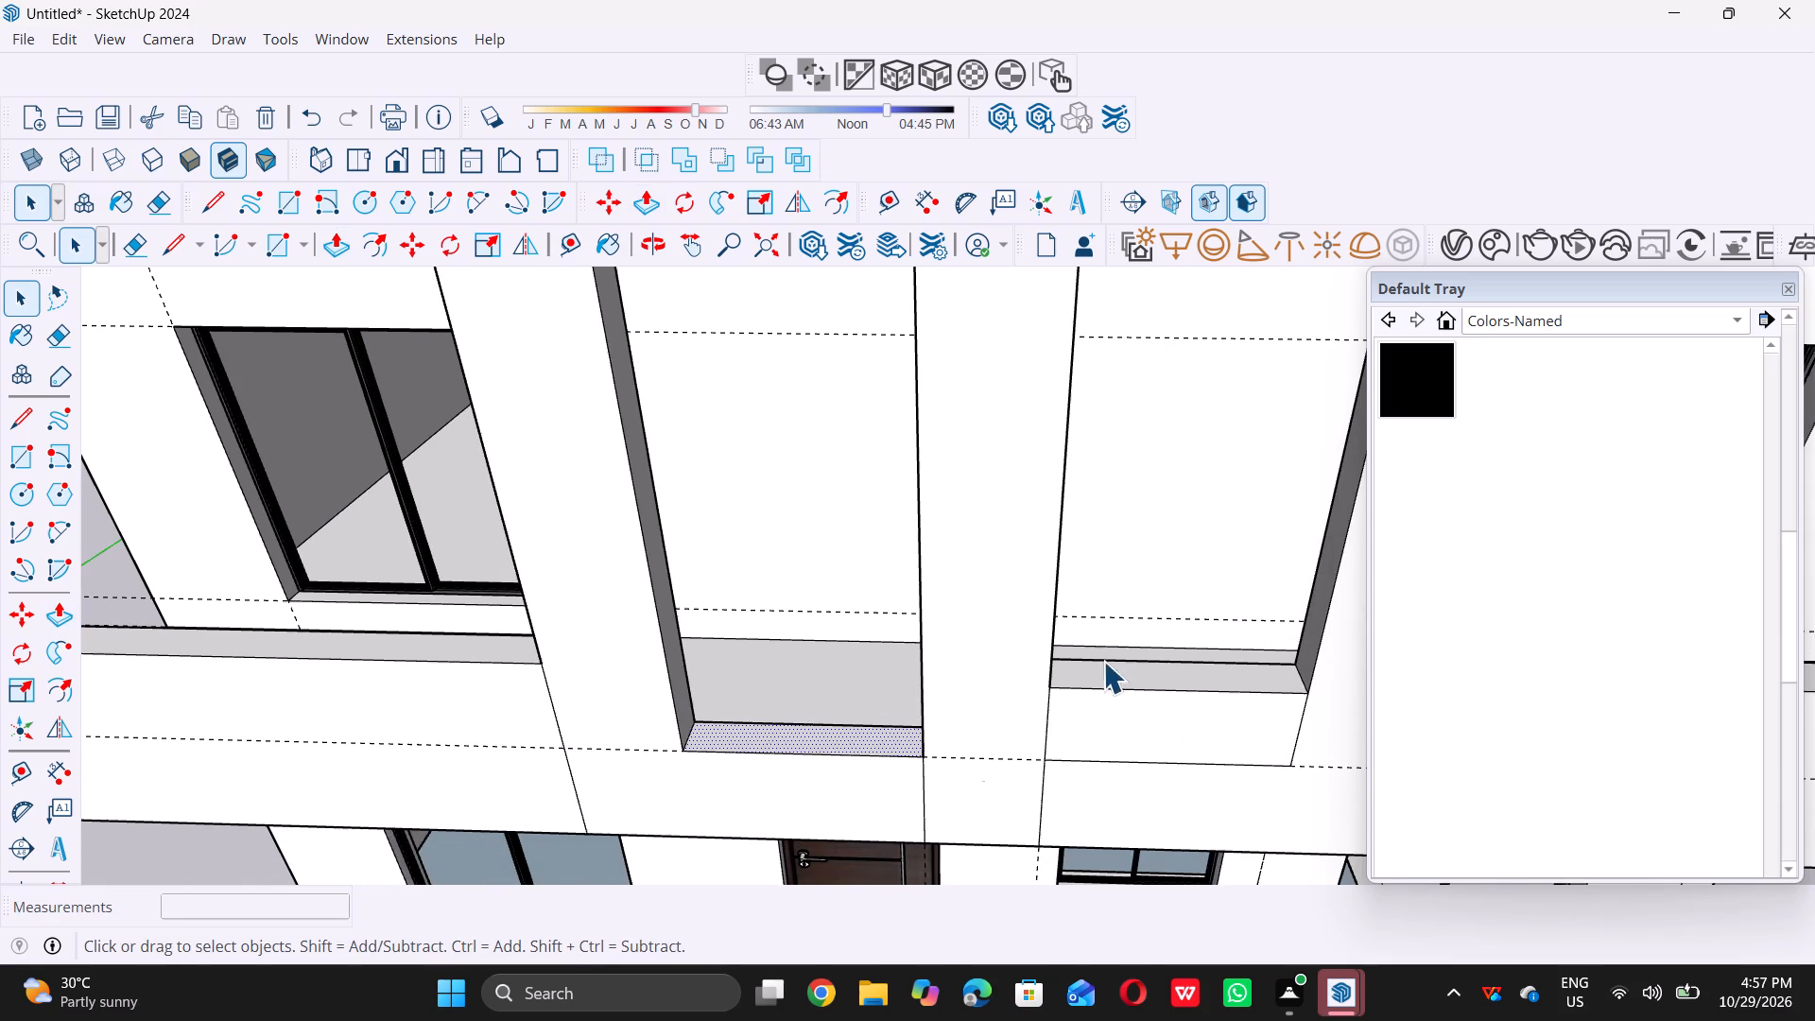
scroll(1042, 638, "down", 5)
scroll(1125, 672, "up", 11)
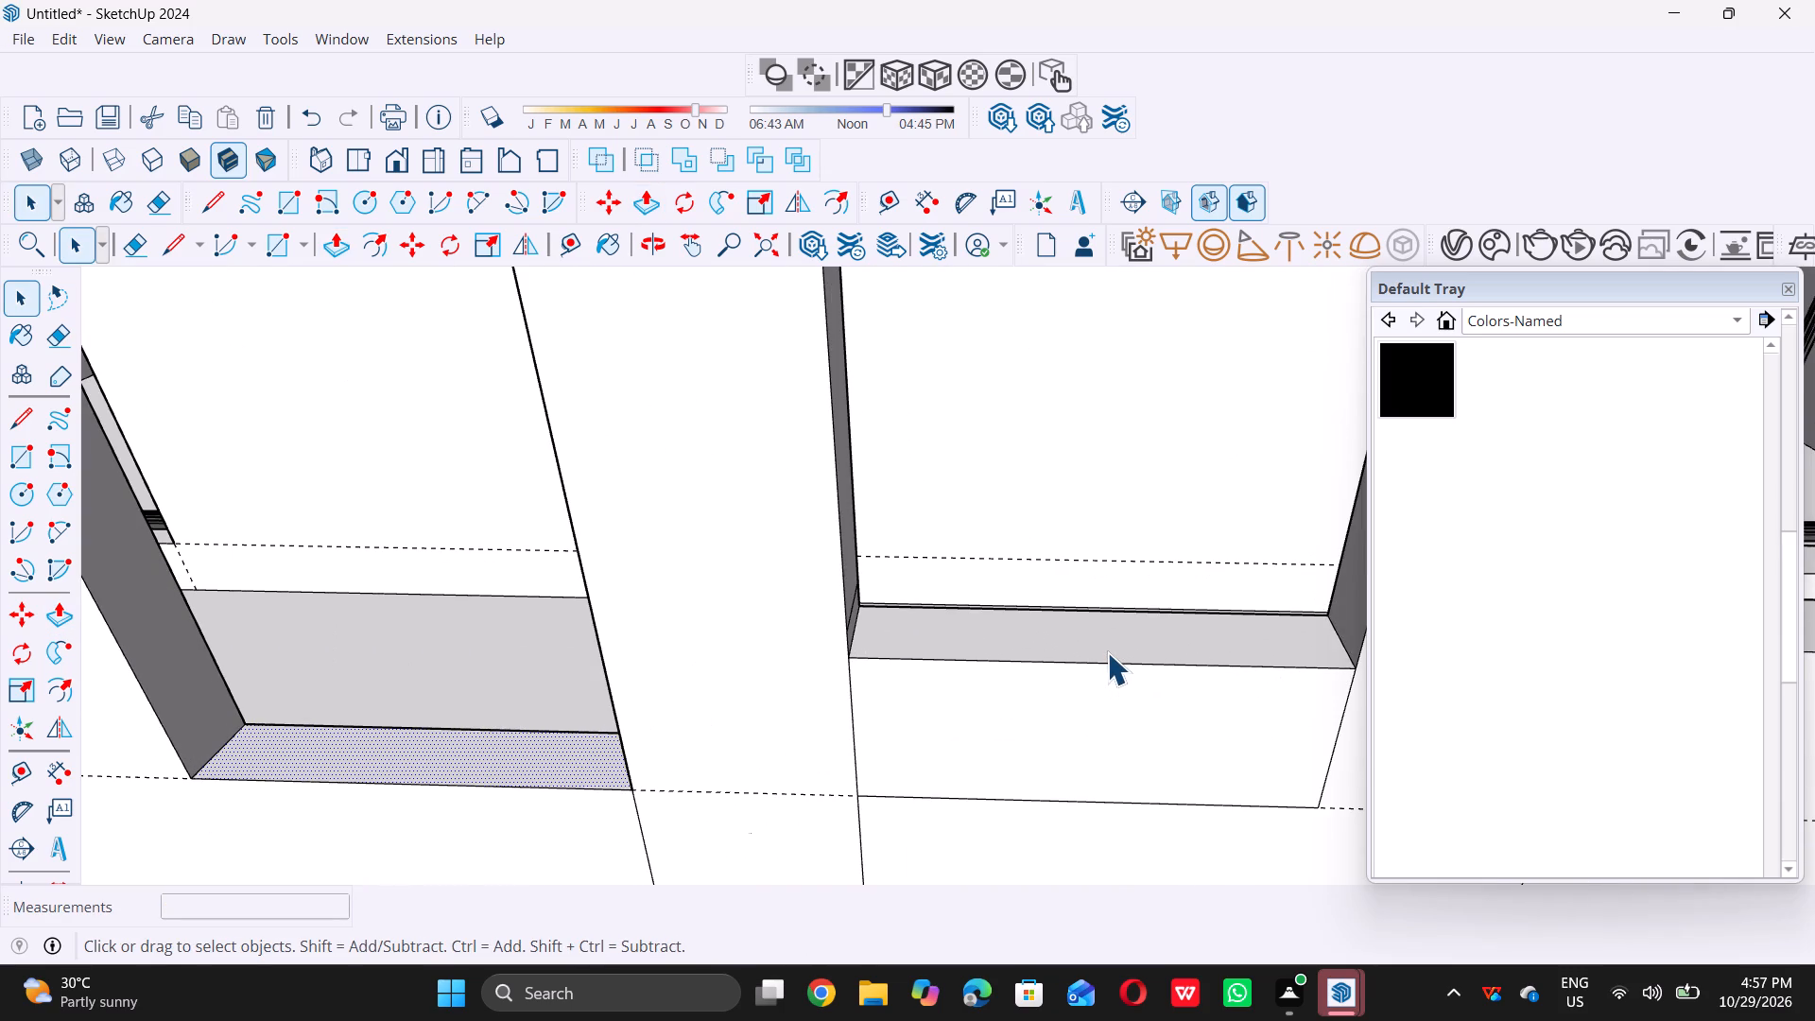
left_click(1107, 648)
key("p")
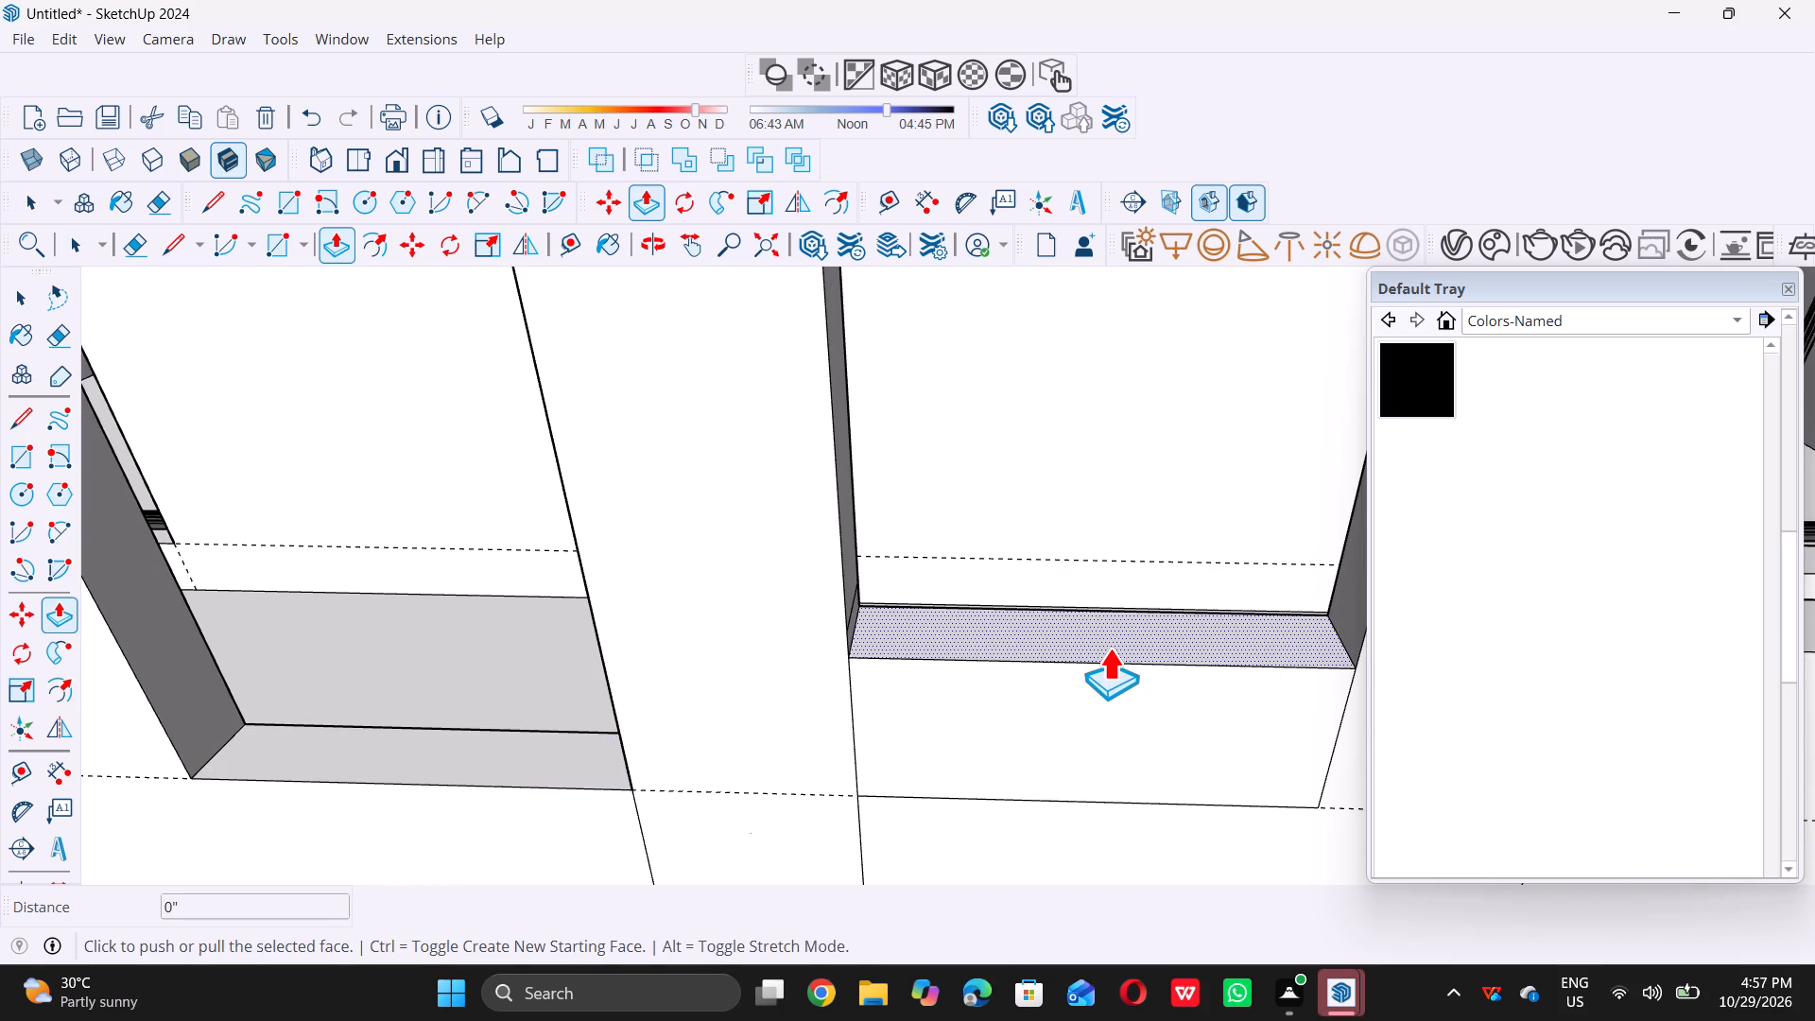
left_click(1132, 634)
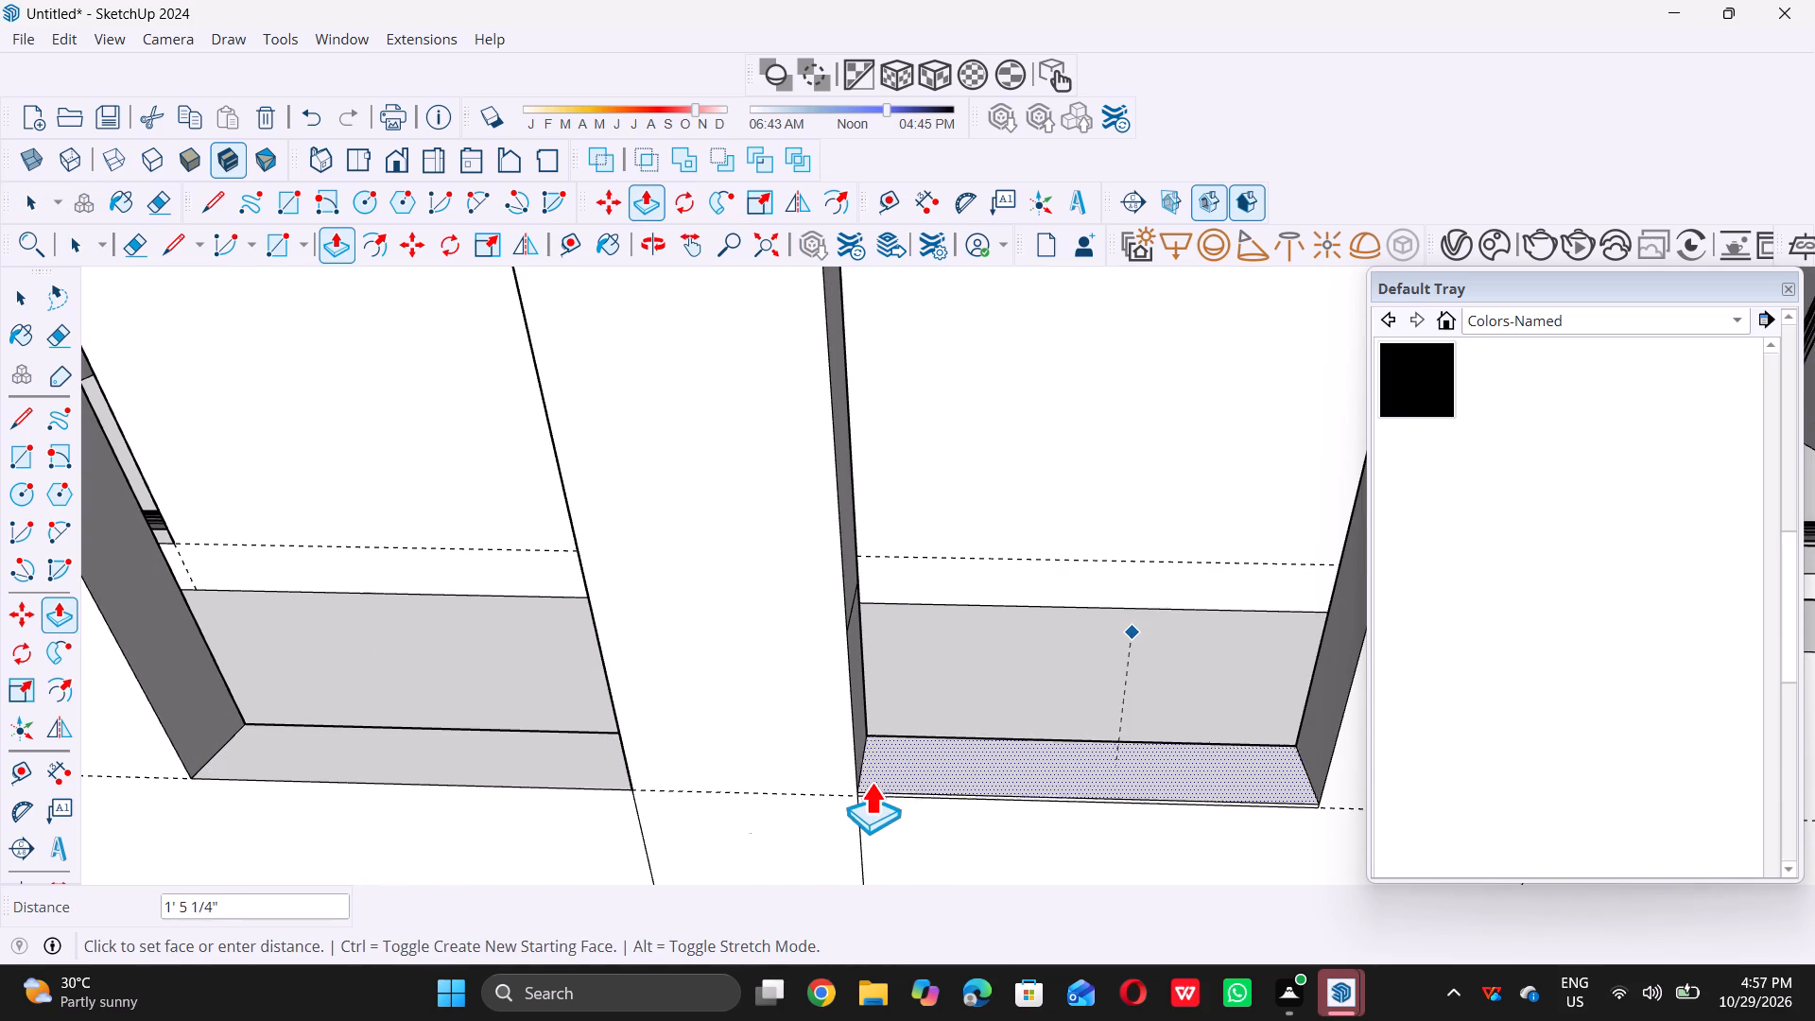
scroll(867, 791, "up", 8)
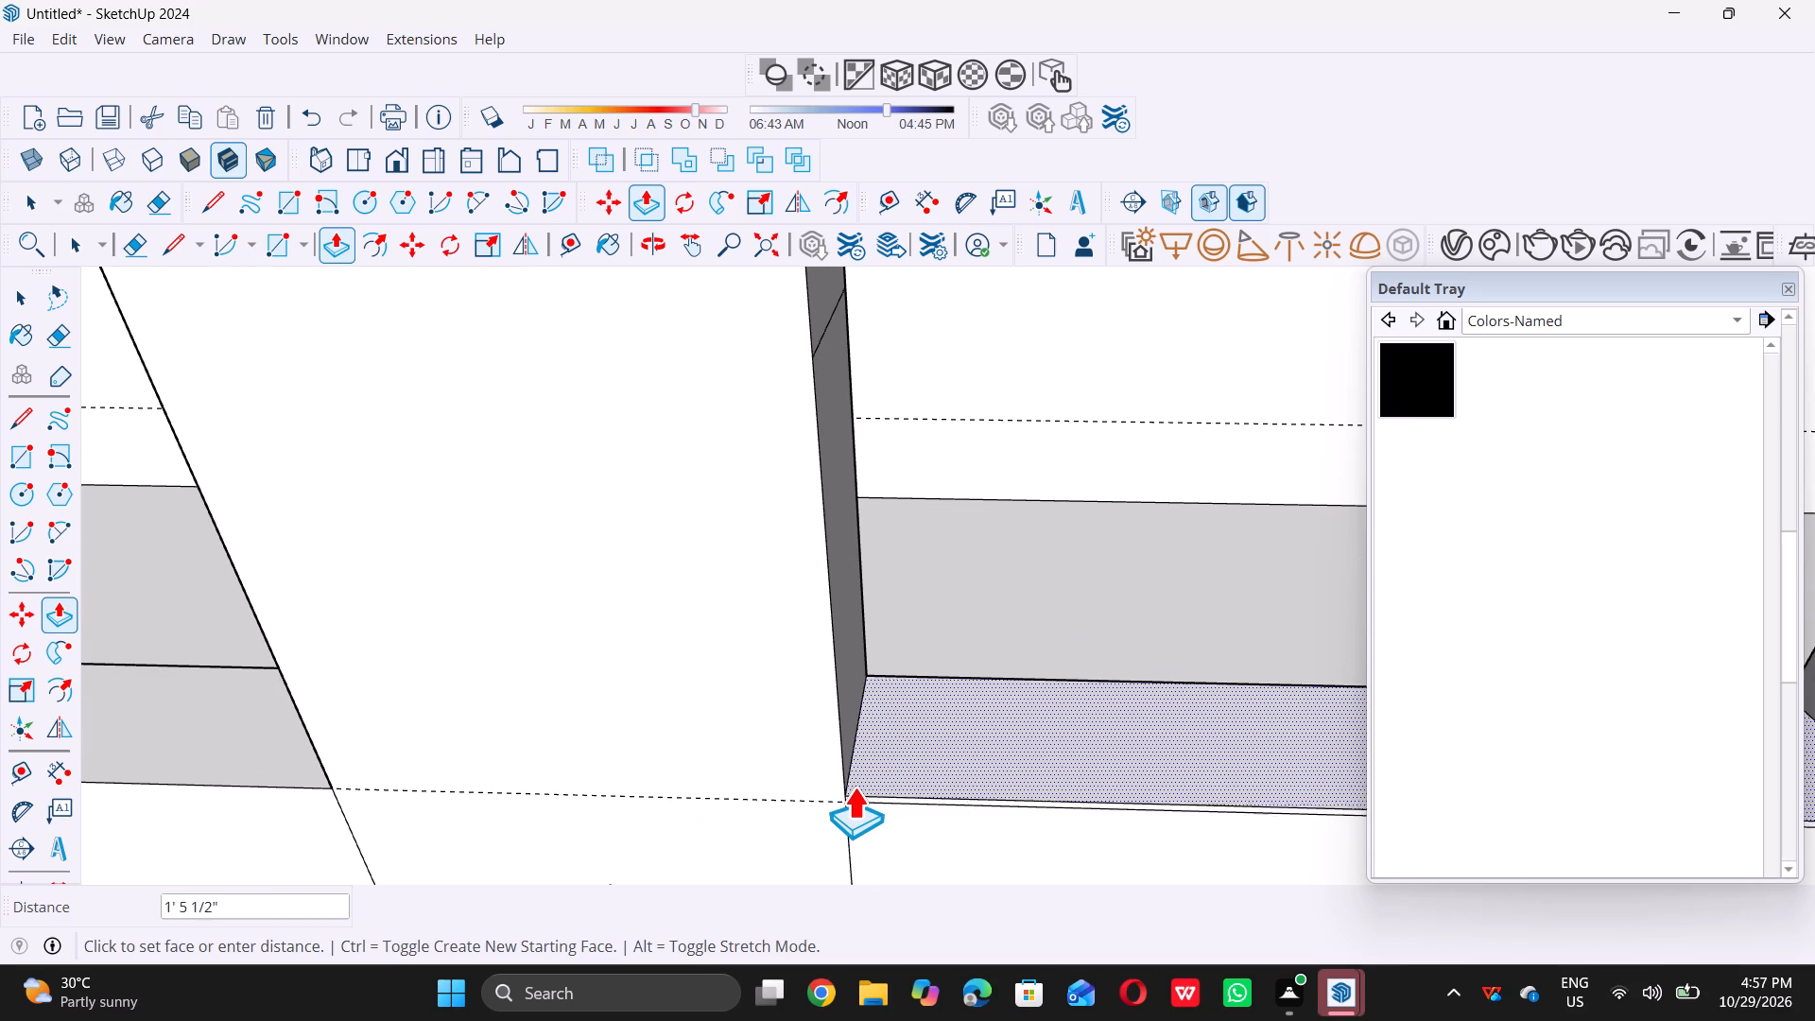
left_click(845, 798)
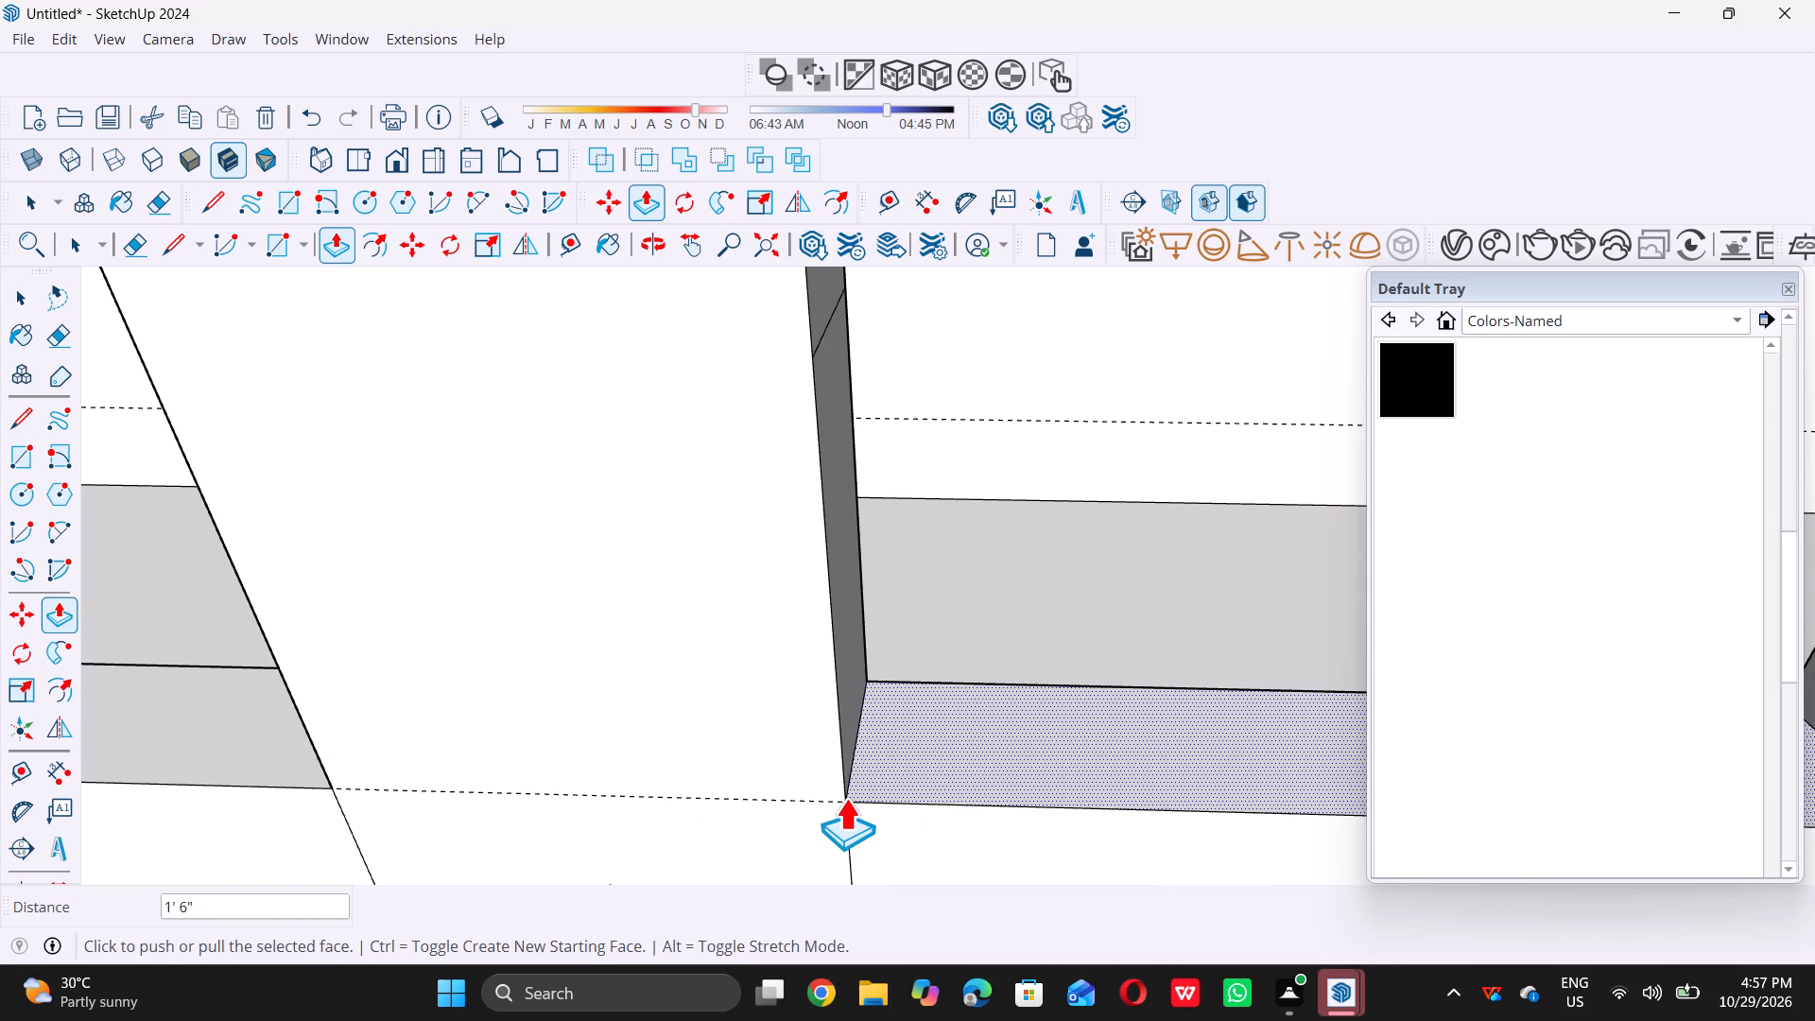
key("space")
scroll(845, 797, "down", 20)
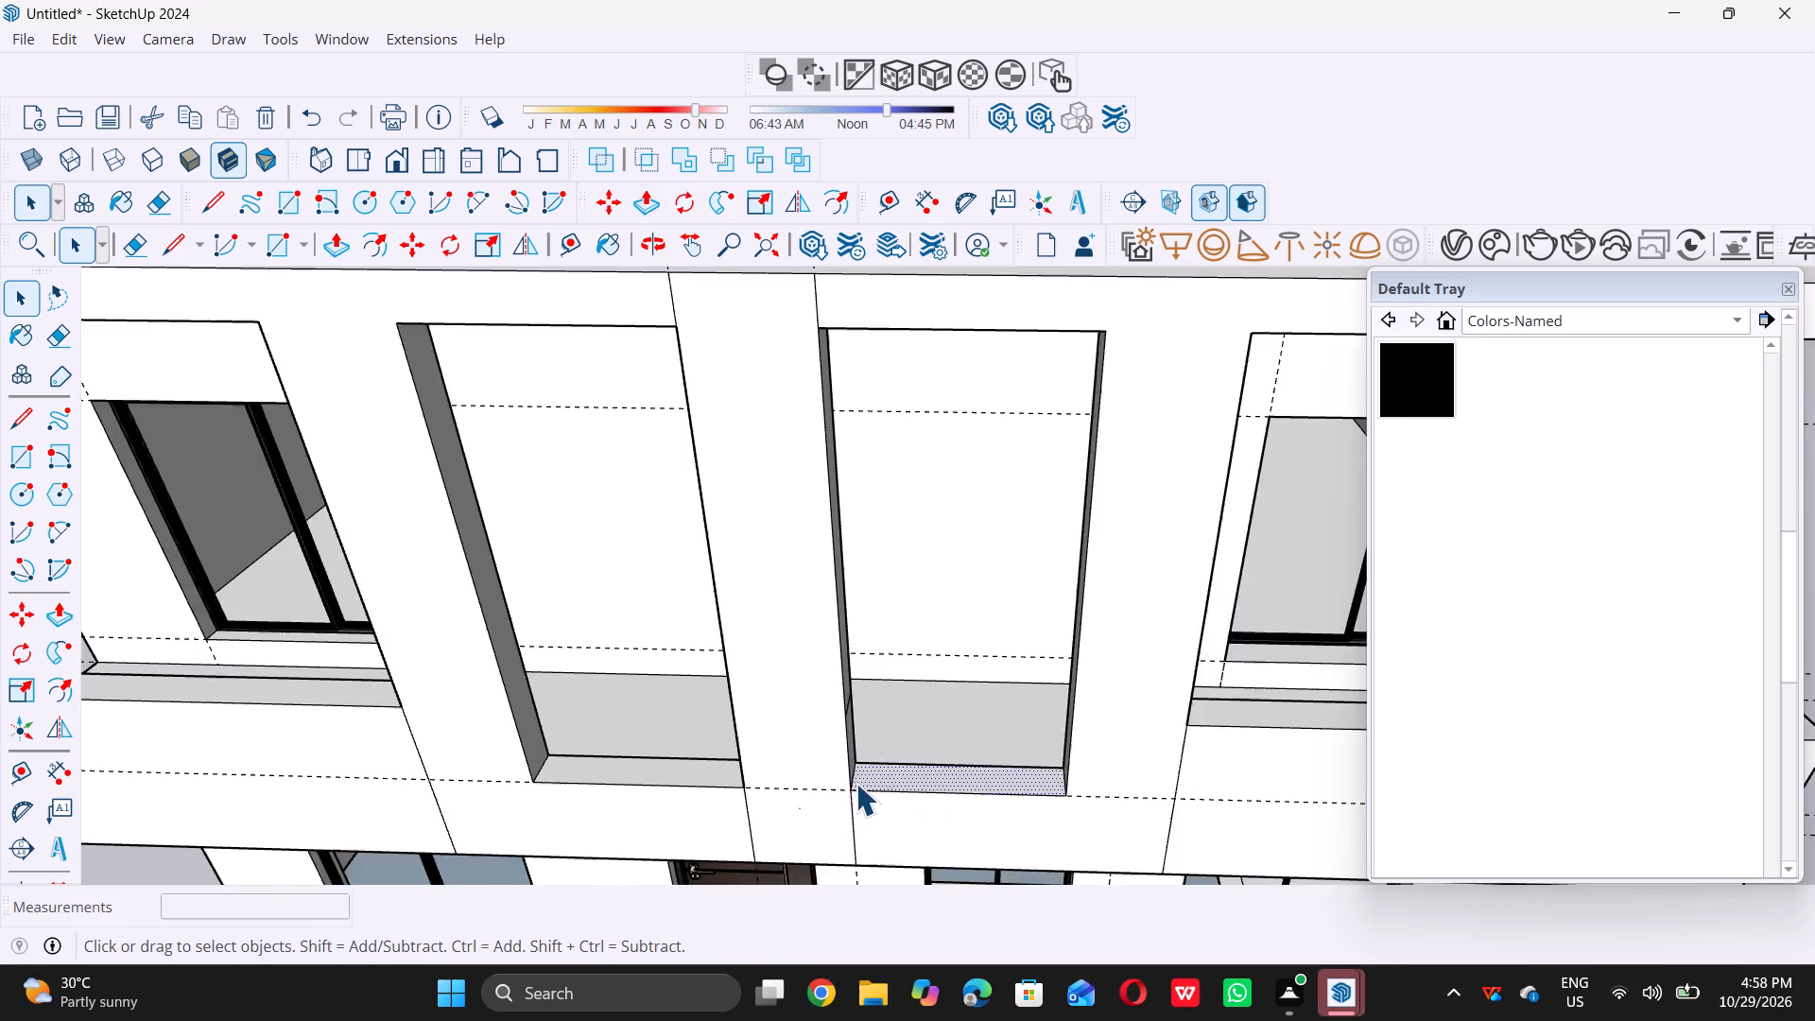
scroll(856, 783, "down", 11)
double_click(478, 852)
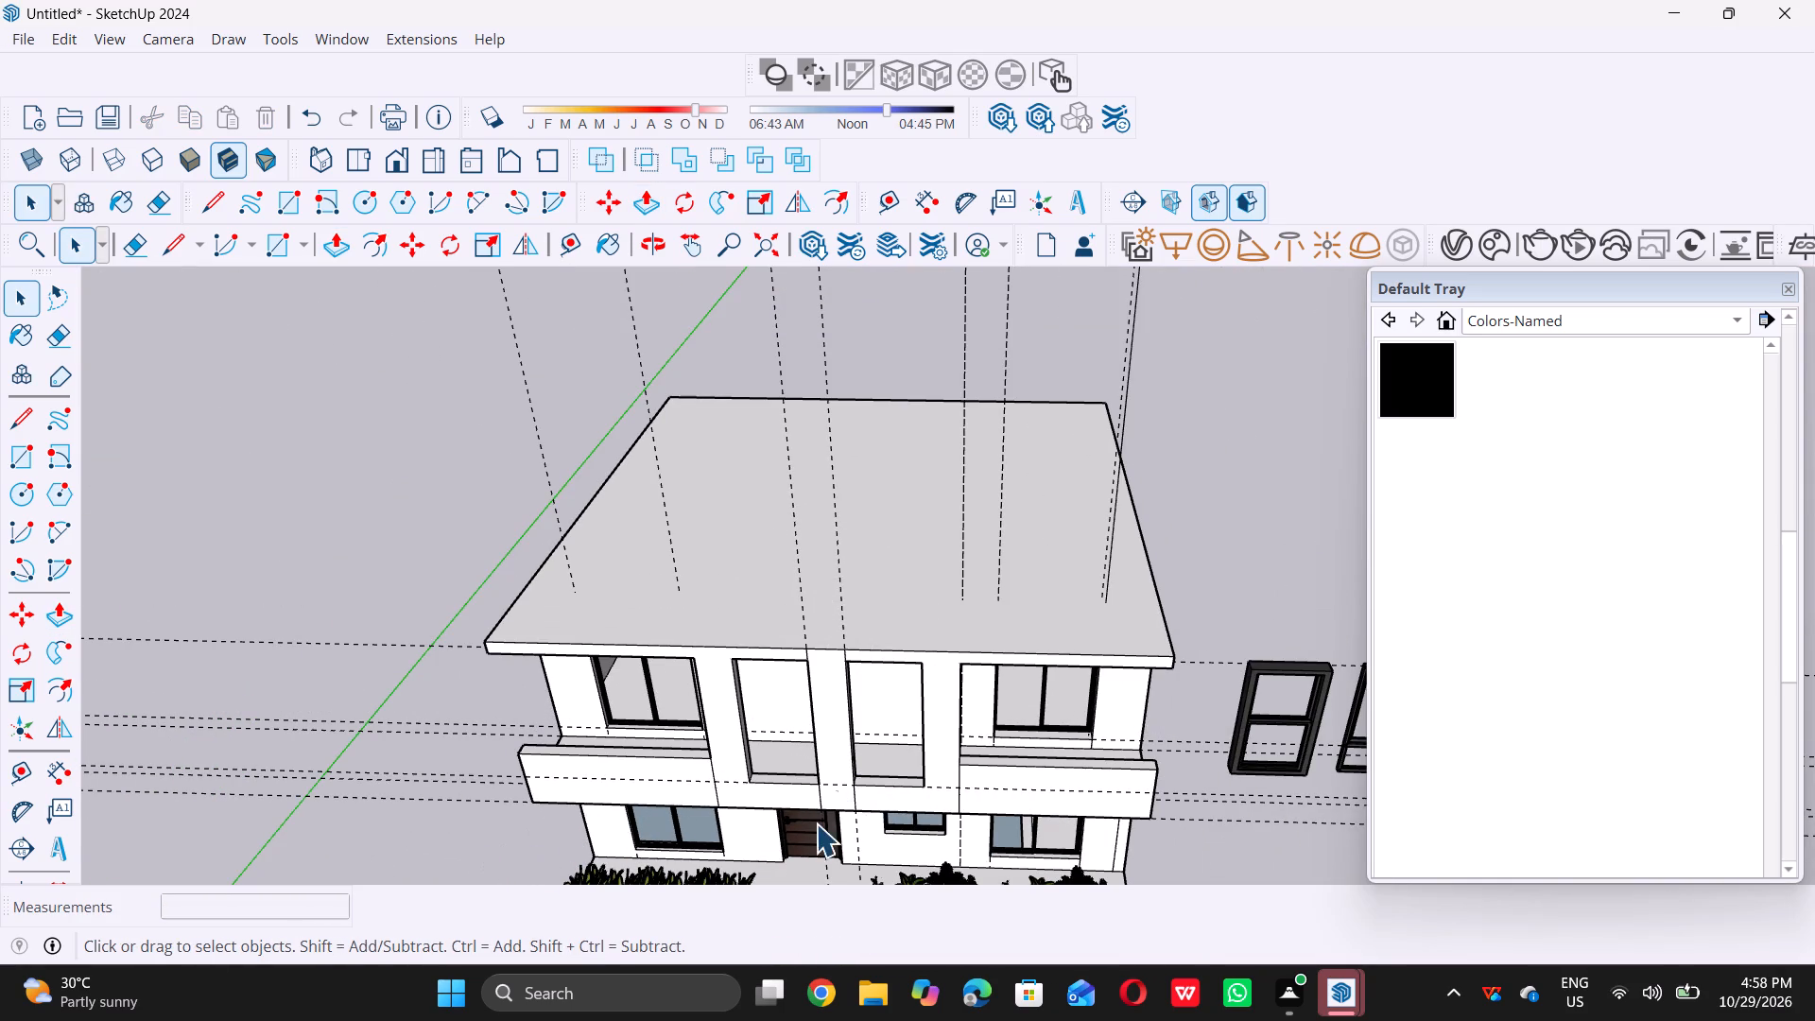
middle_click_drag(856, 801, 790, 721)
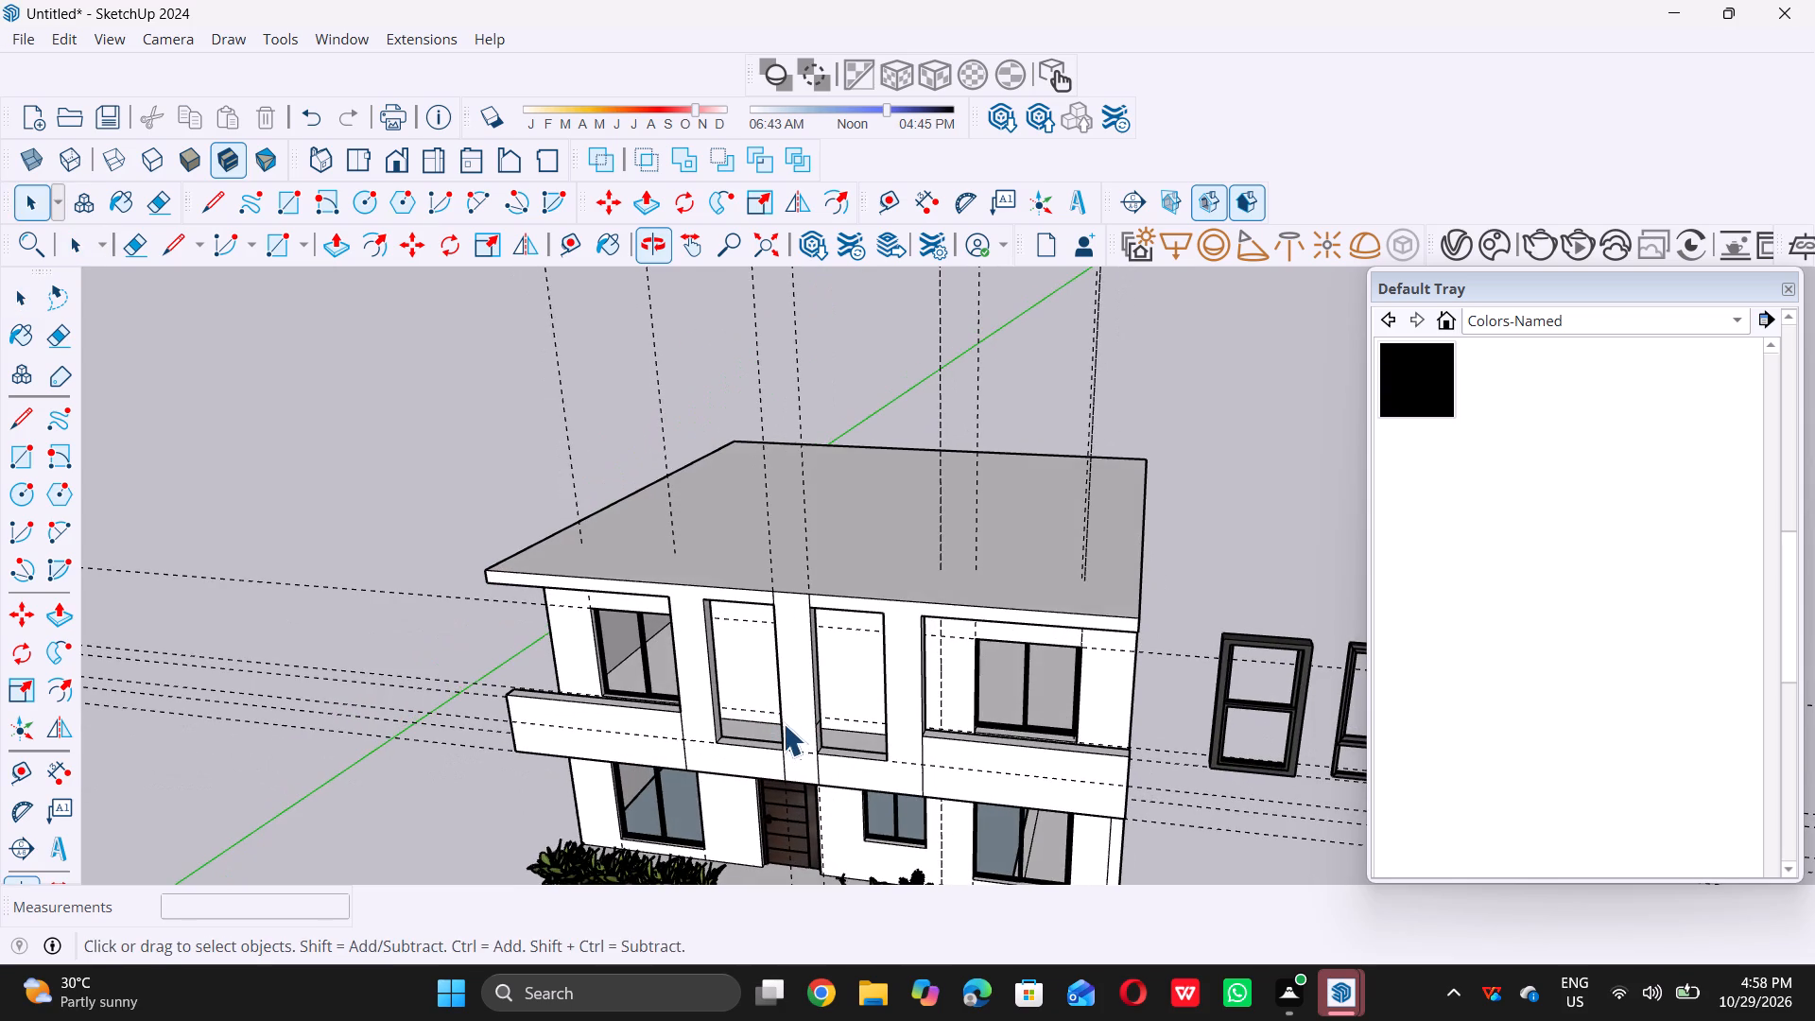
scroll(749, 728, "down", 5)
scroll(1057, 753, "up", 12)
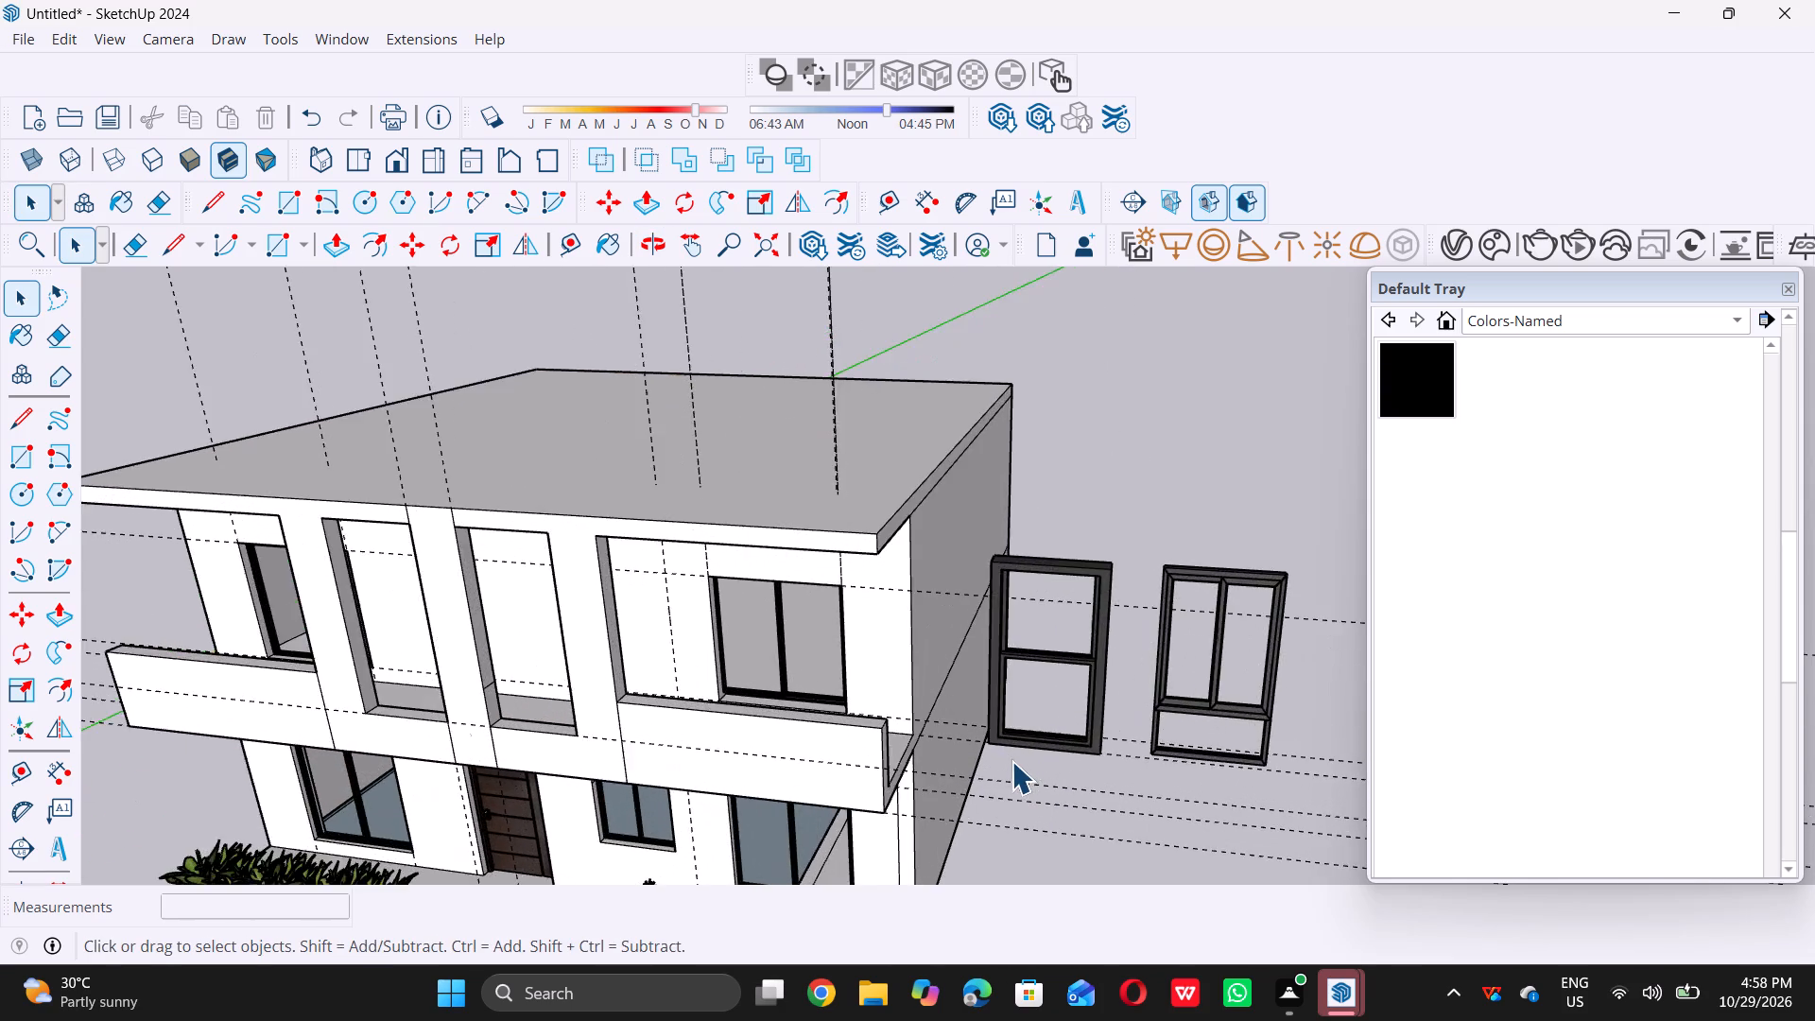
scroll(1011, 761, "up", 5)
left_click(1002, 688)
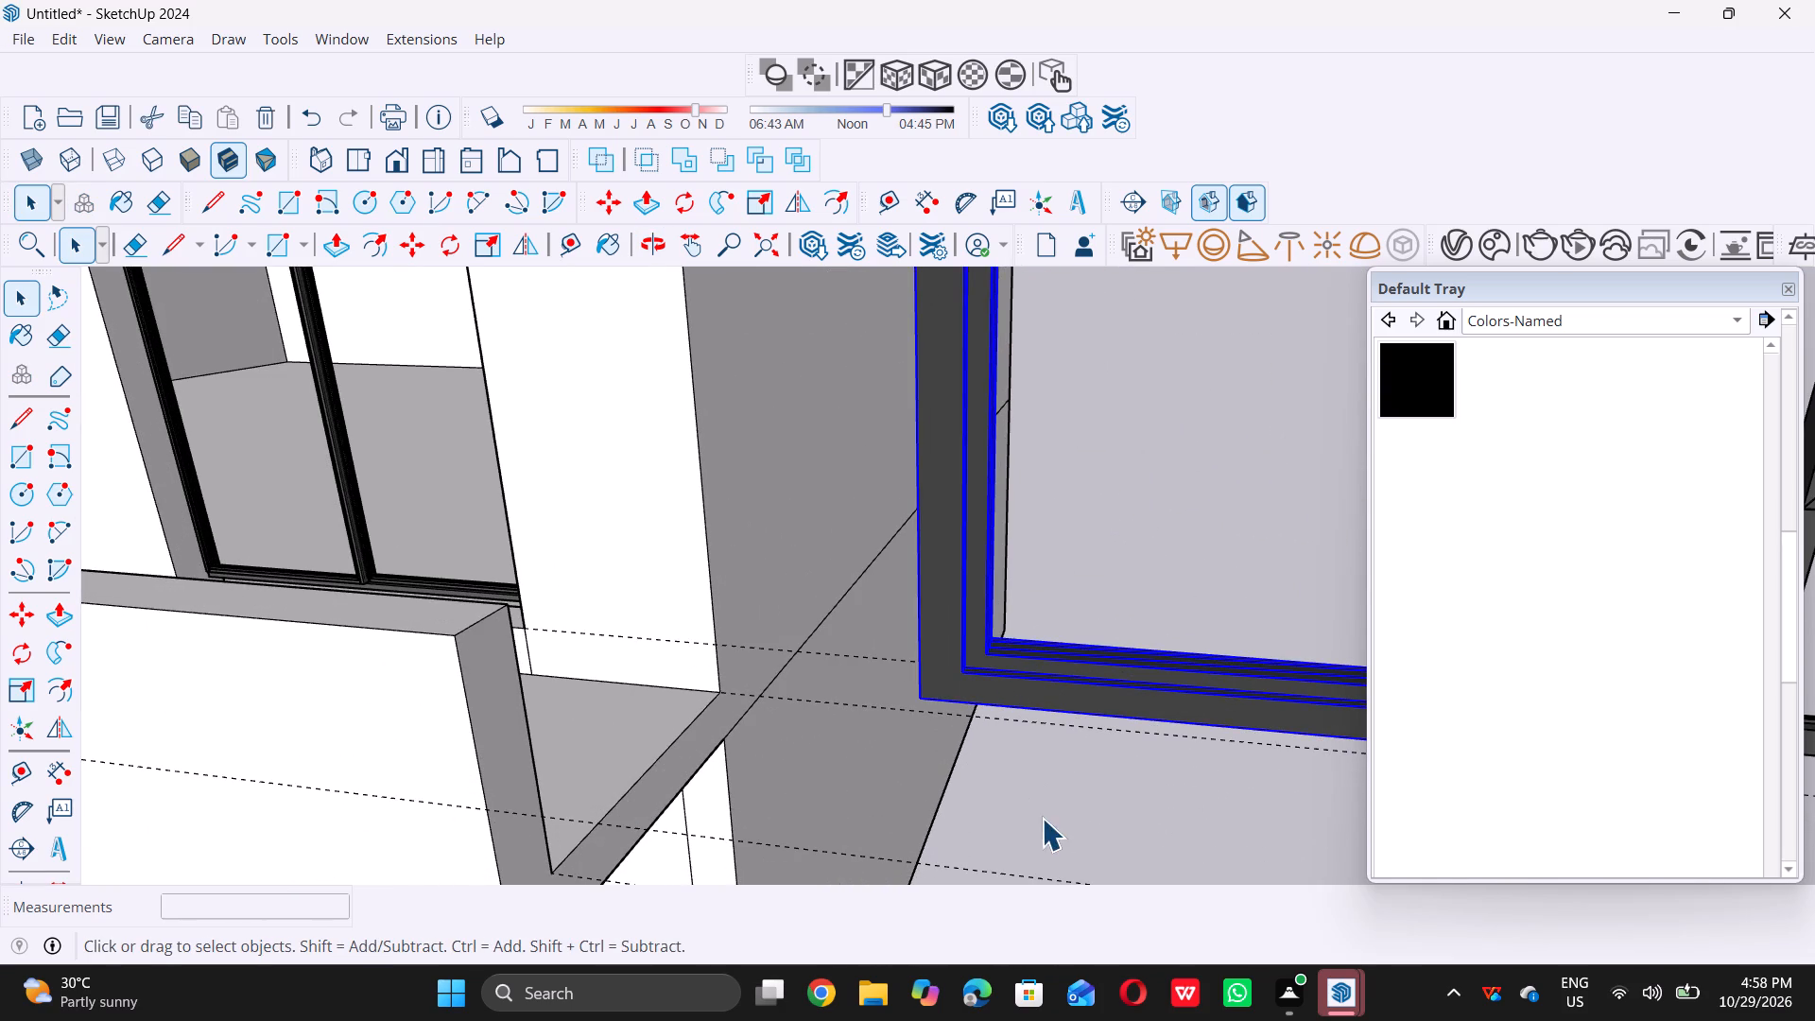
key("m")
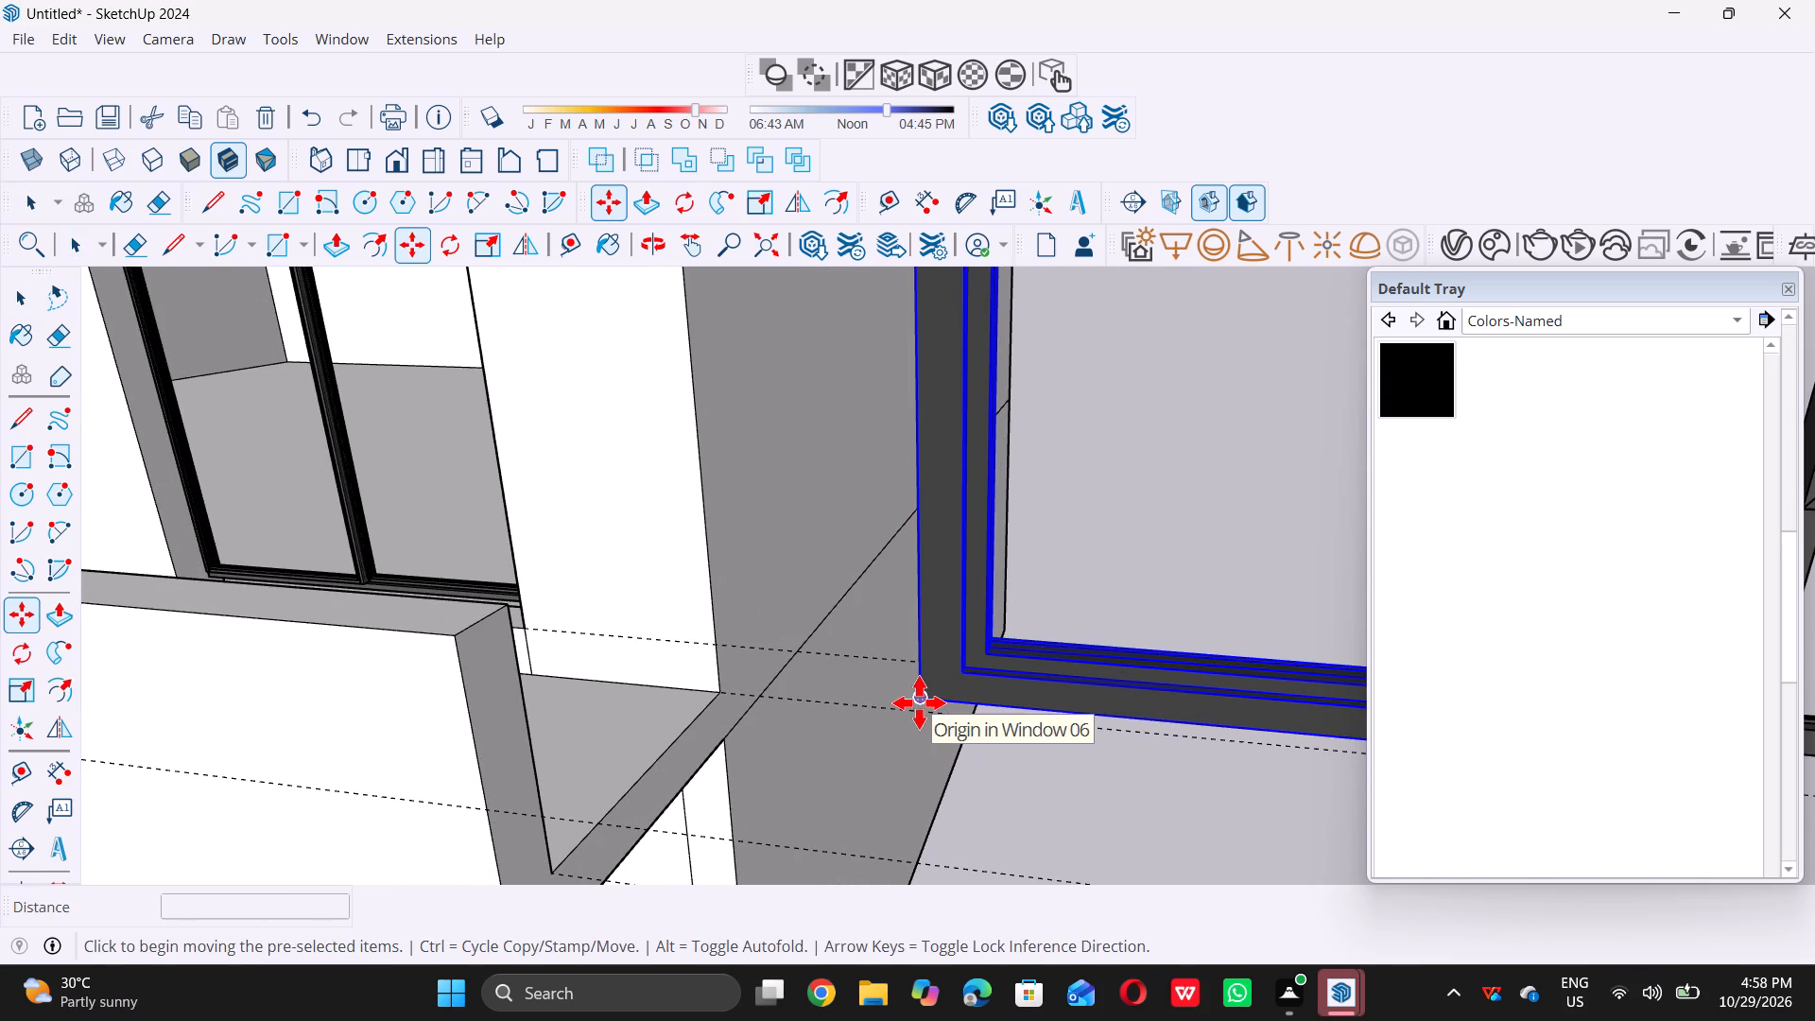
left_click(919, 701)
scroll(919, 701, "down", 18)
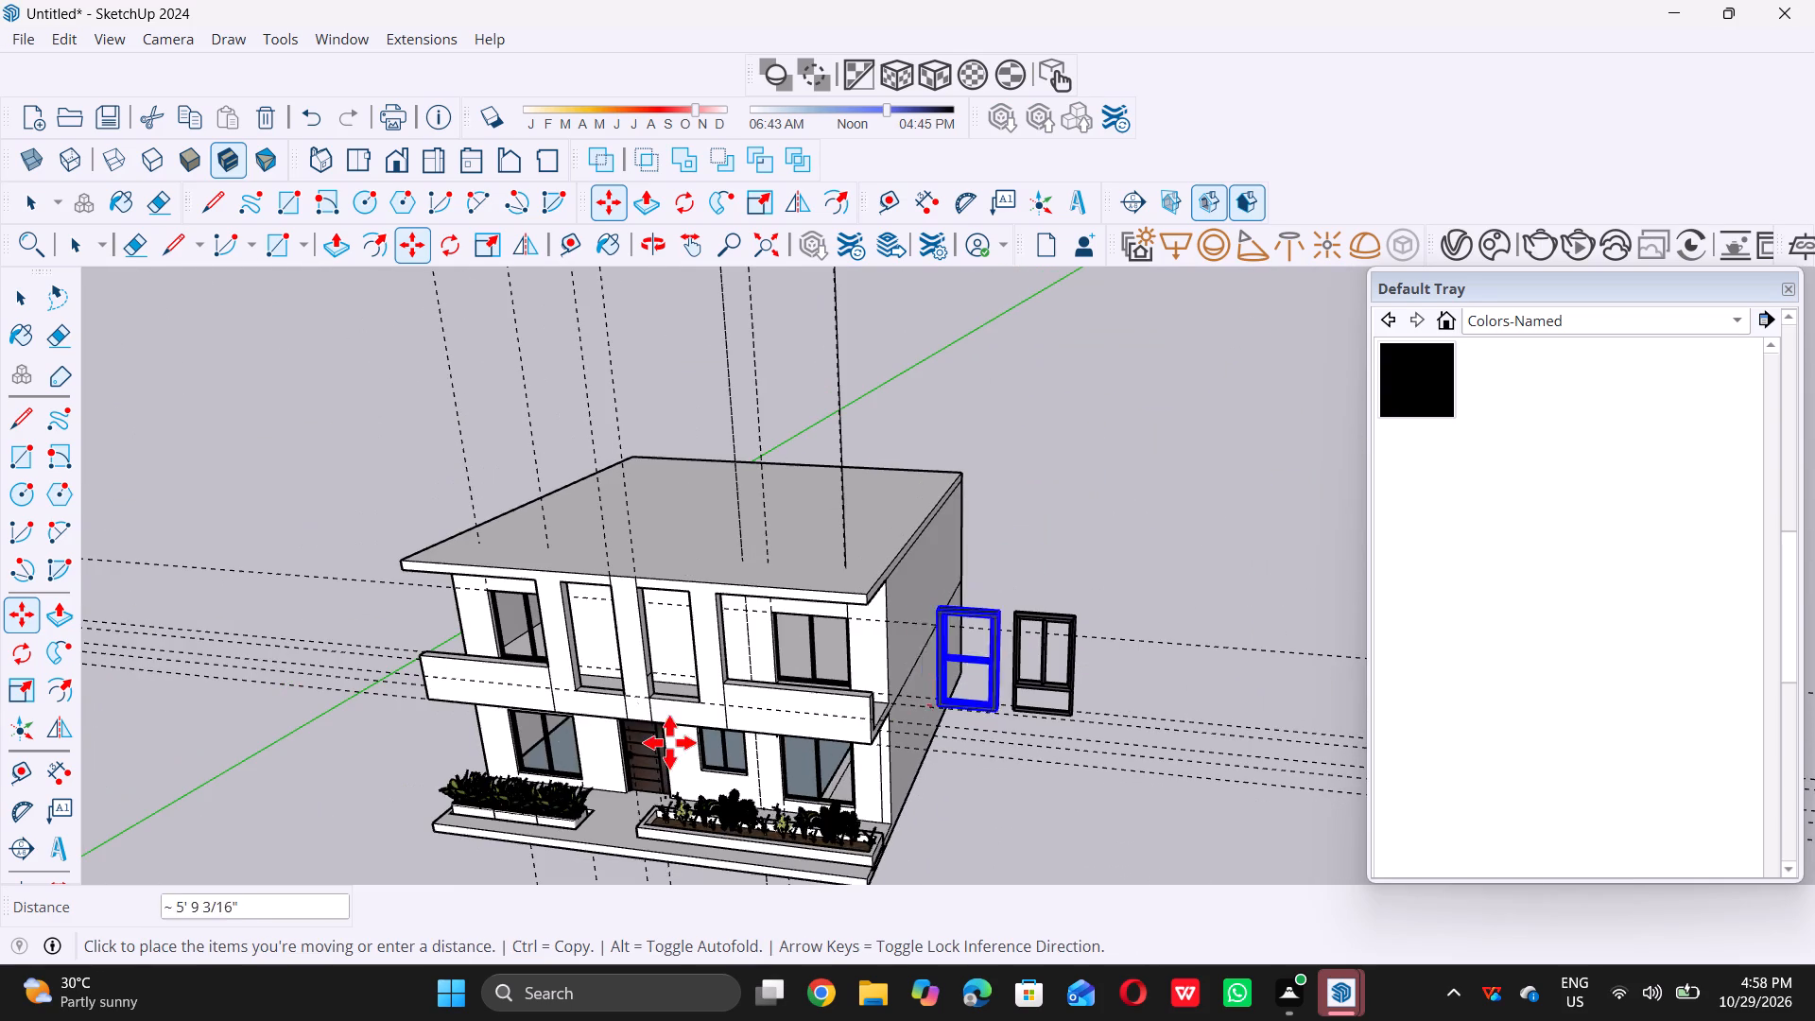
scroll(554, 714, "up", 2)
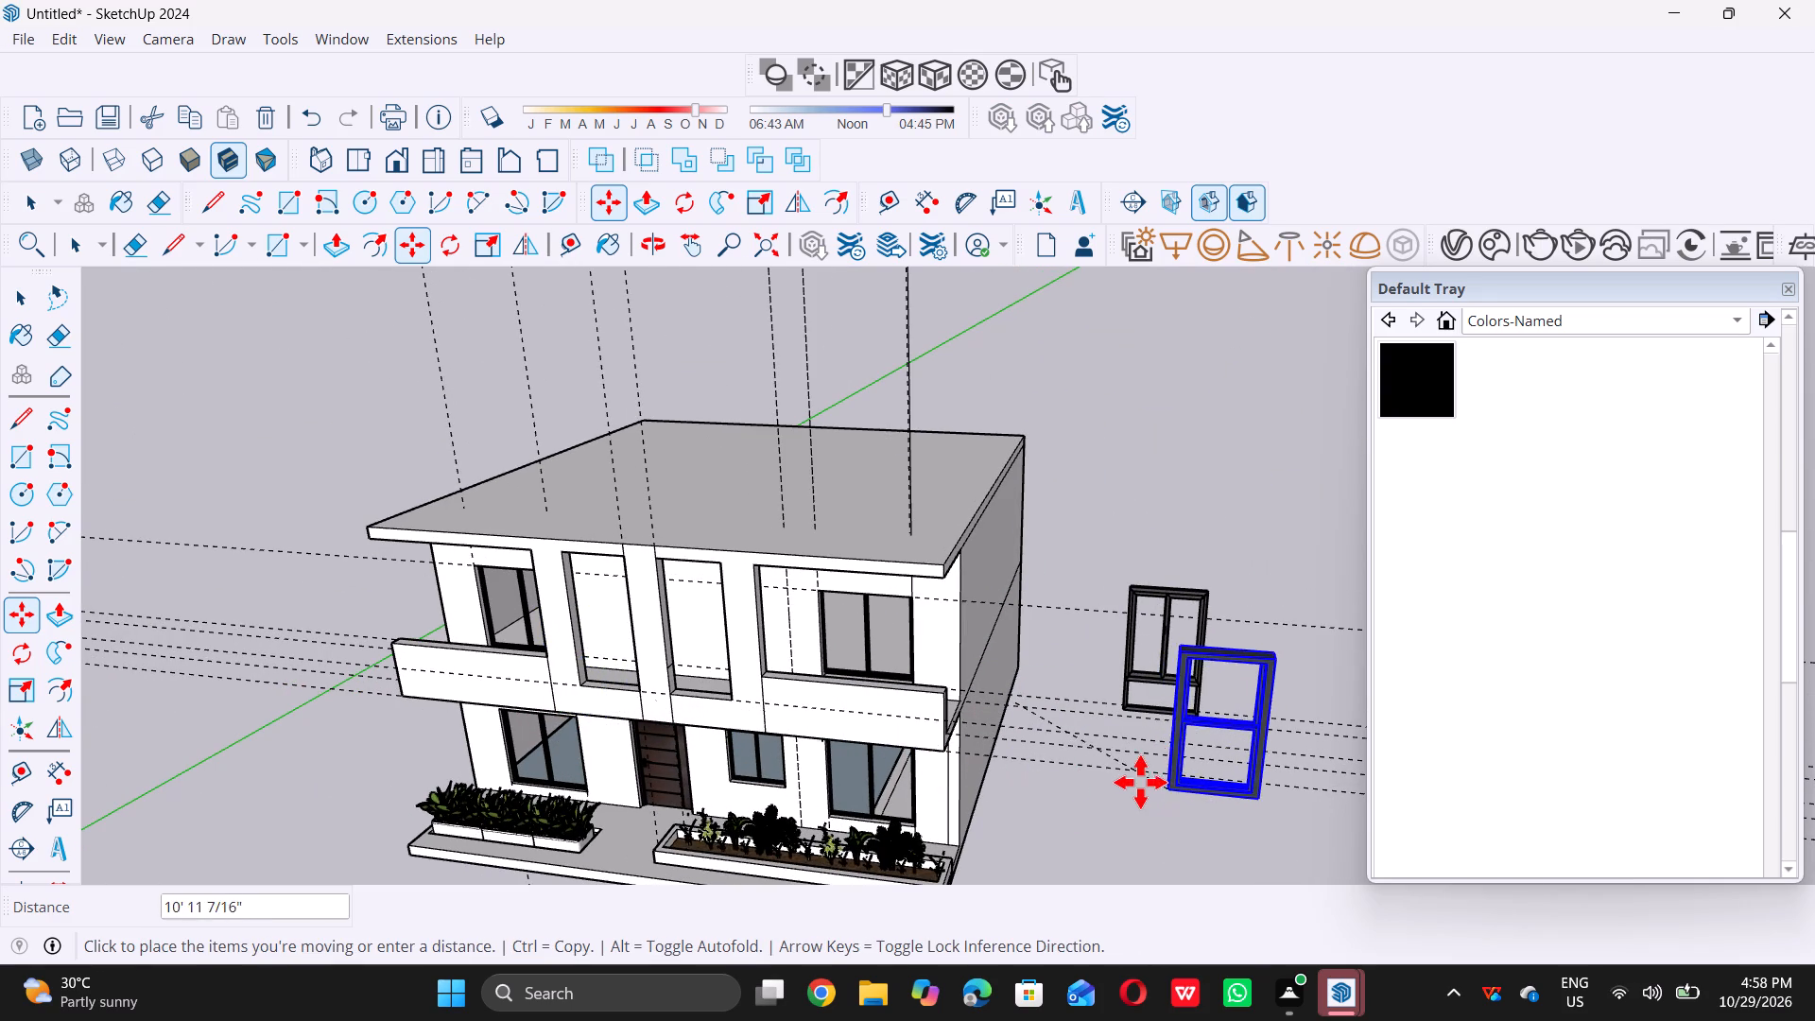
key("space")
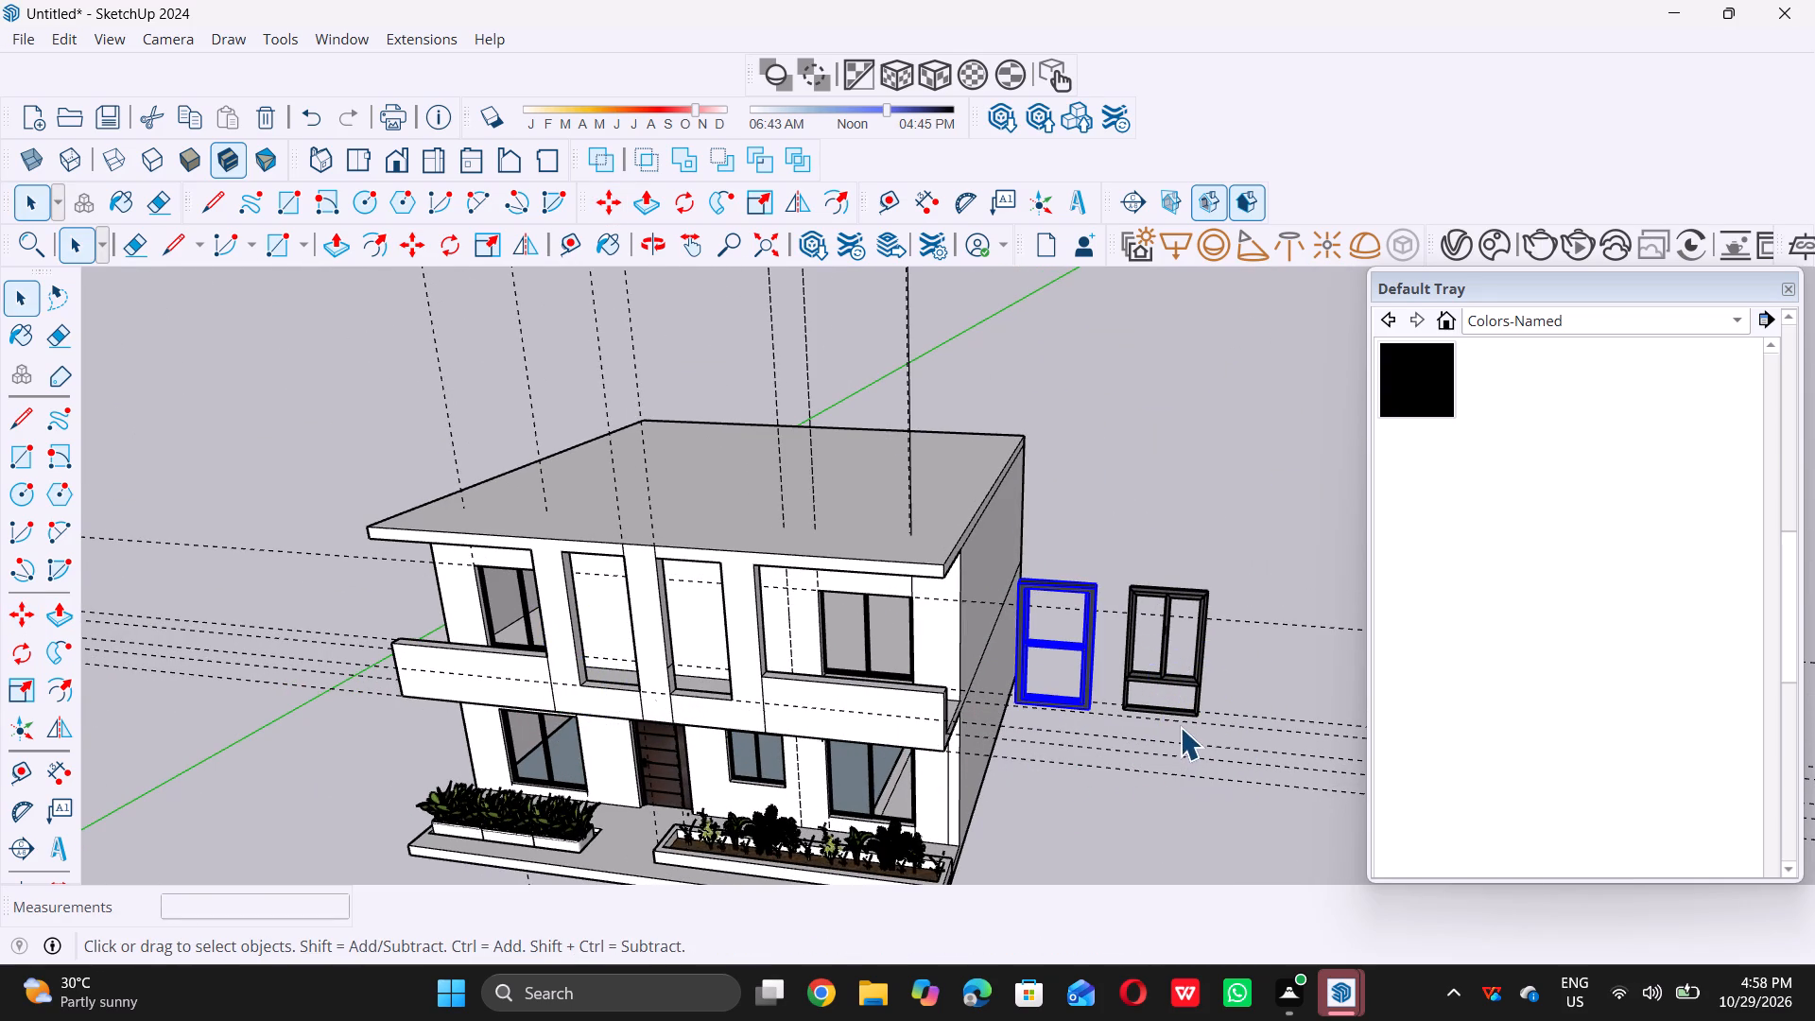
Move both window frames together into the tall openings, snapping the left frame's bottom corner to the midpoint of the left opening's bottom corner depth edge.
left_click(1198, 705, "ctrl")
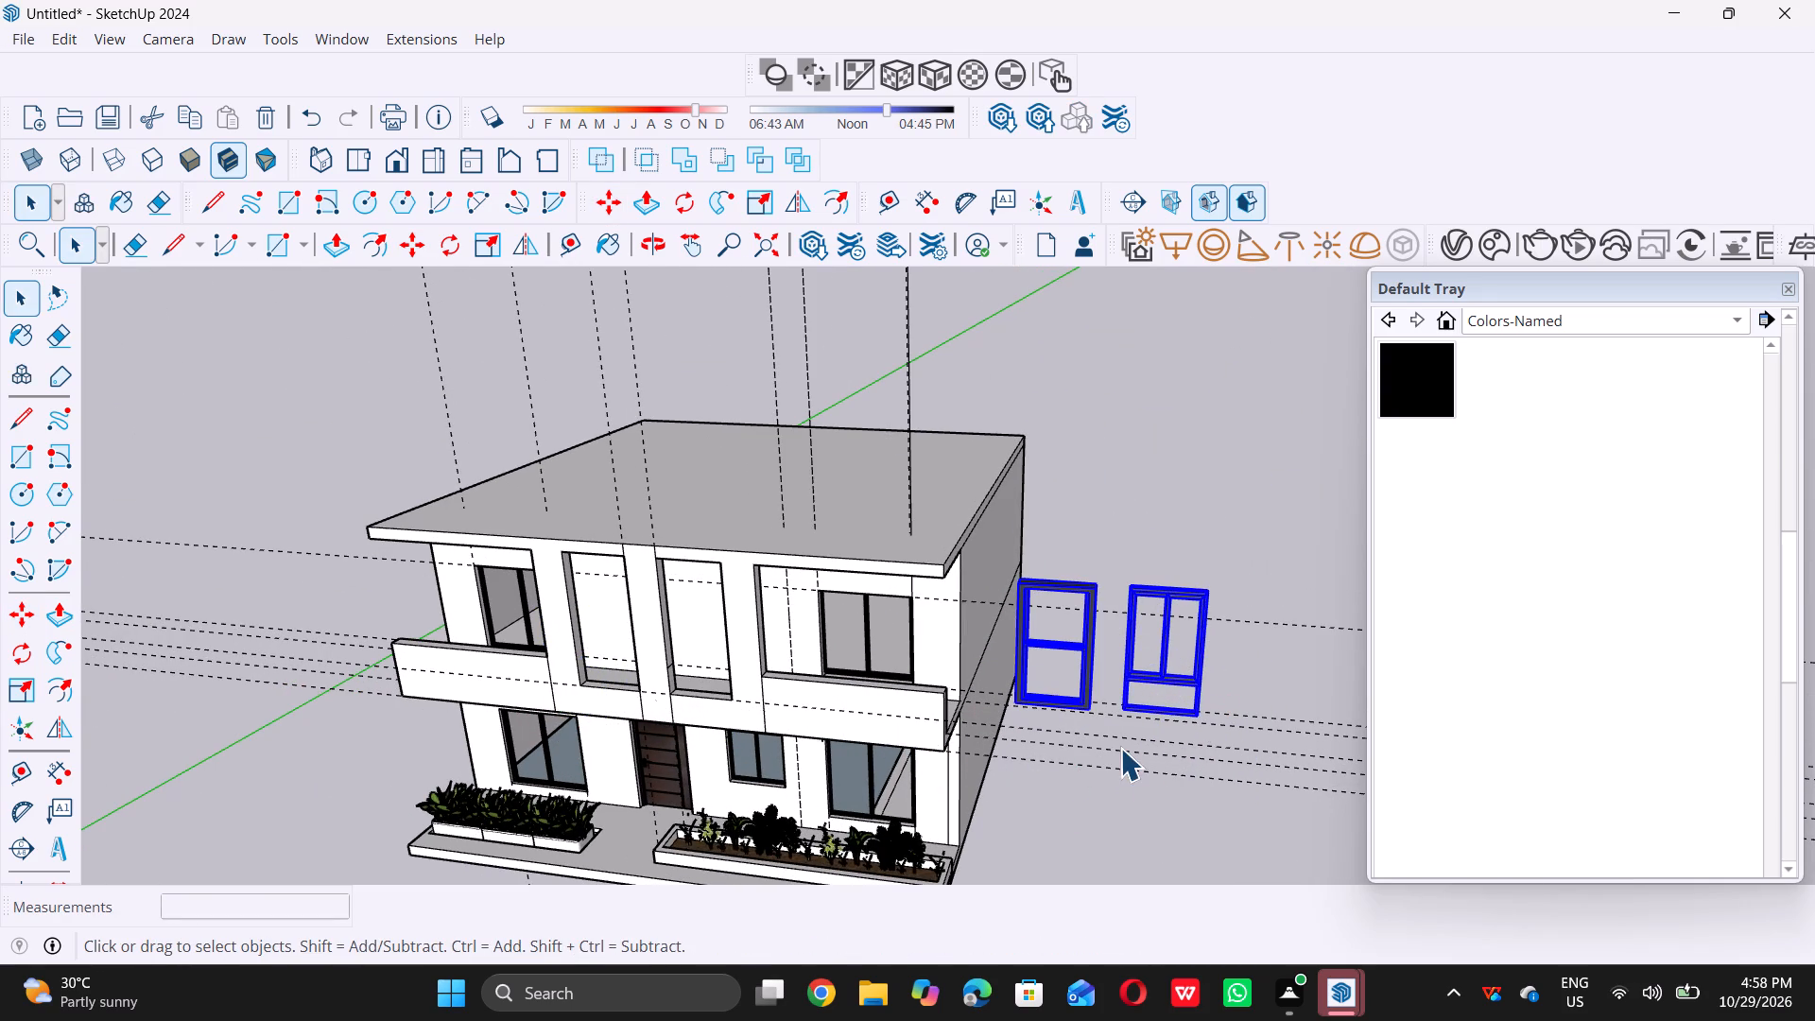
key("m")
scroll(1005, 716, "up", 11)
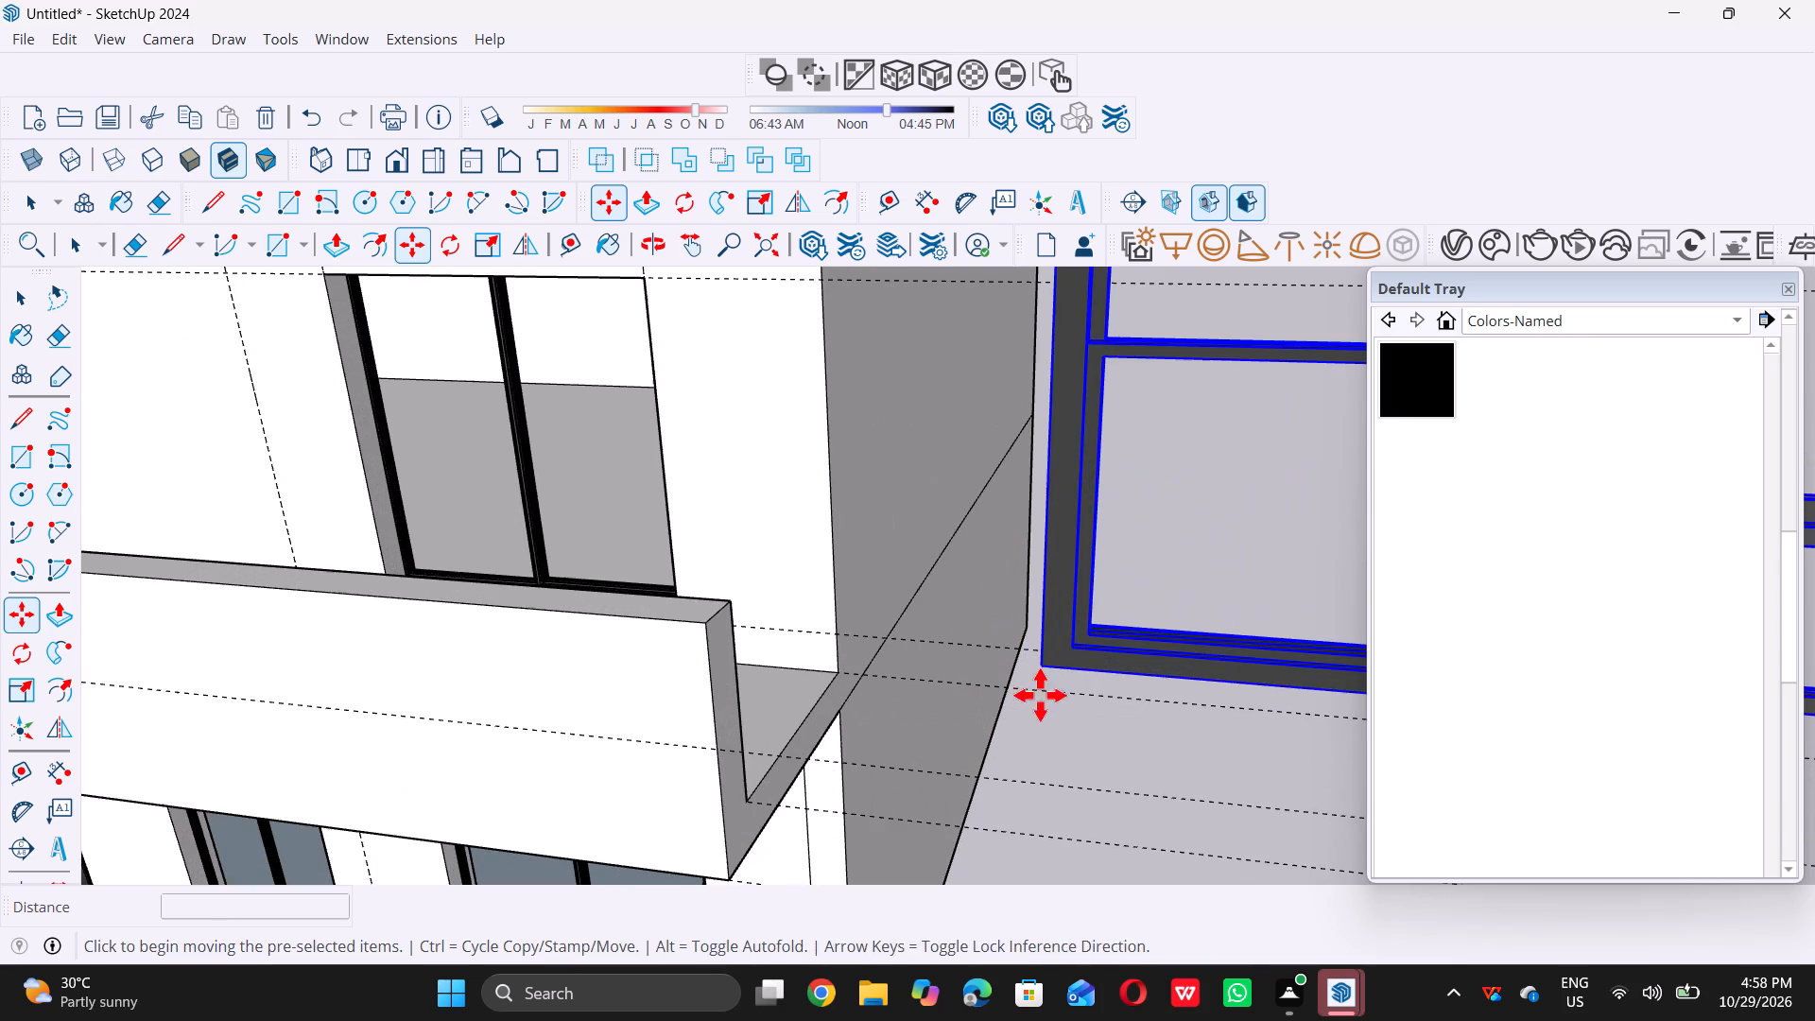
left_click(1043, 668)
scroll(1043, 668, "down", 6)
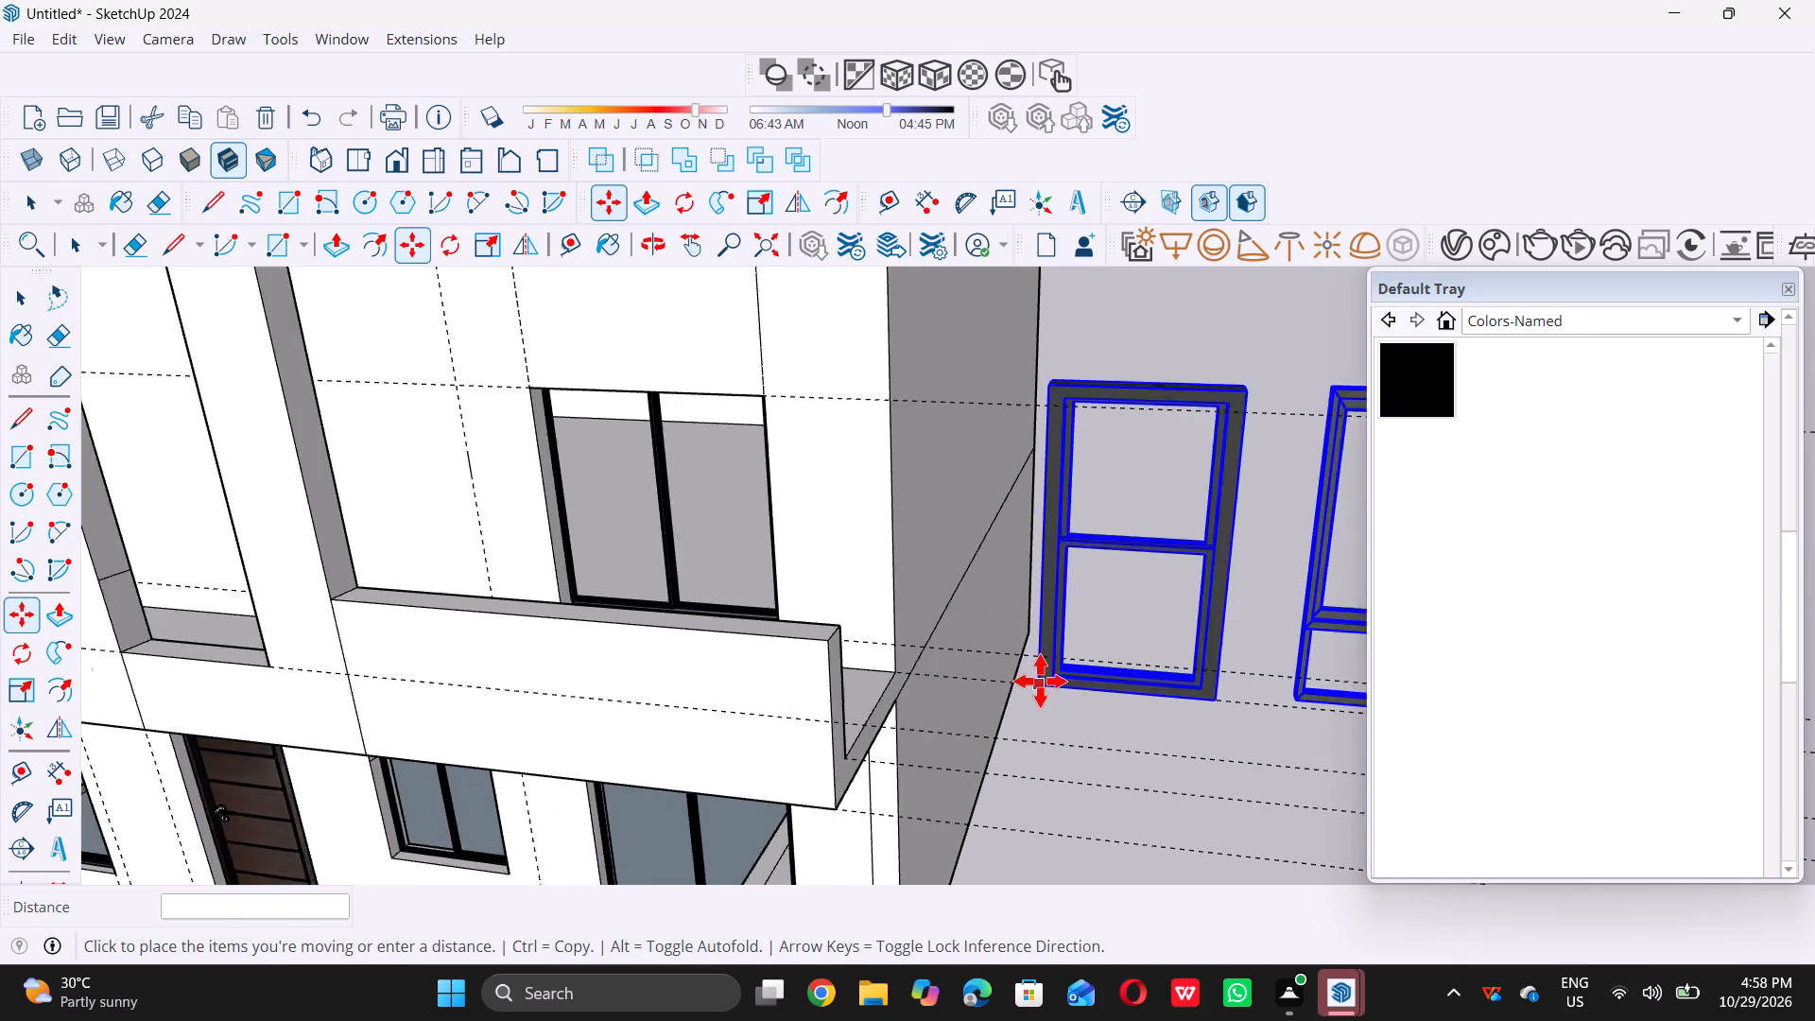
scroll(1040, 681, "down", 15)
scroll(810, 694, "up", 4)
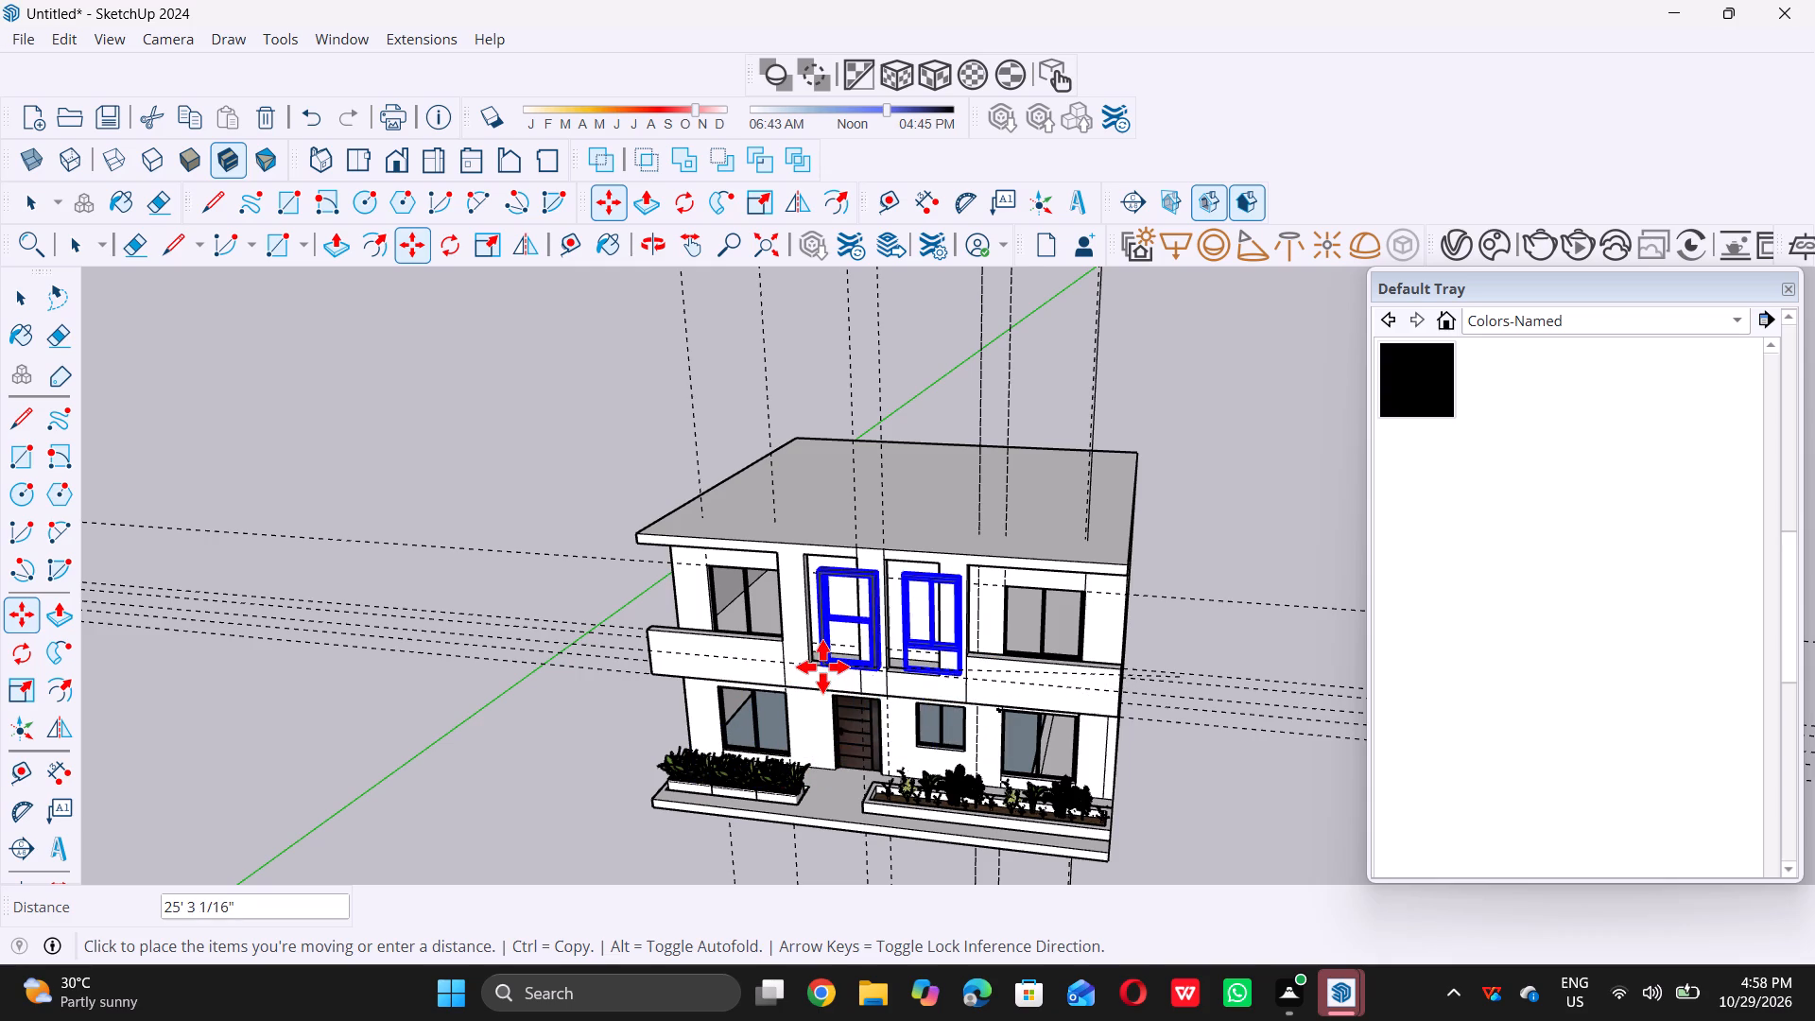
scroll(816, 666, "up", 10)
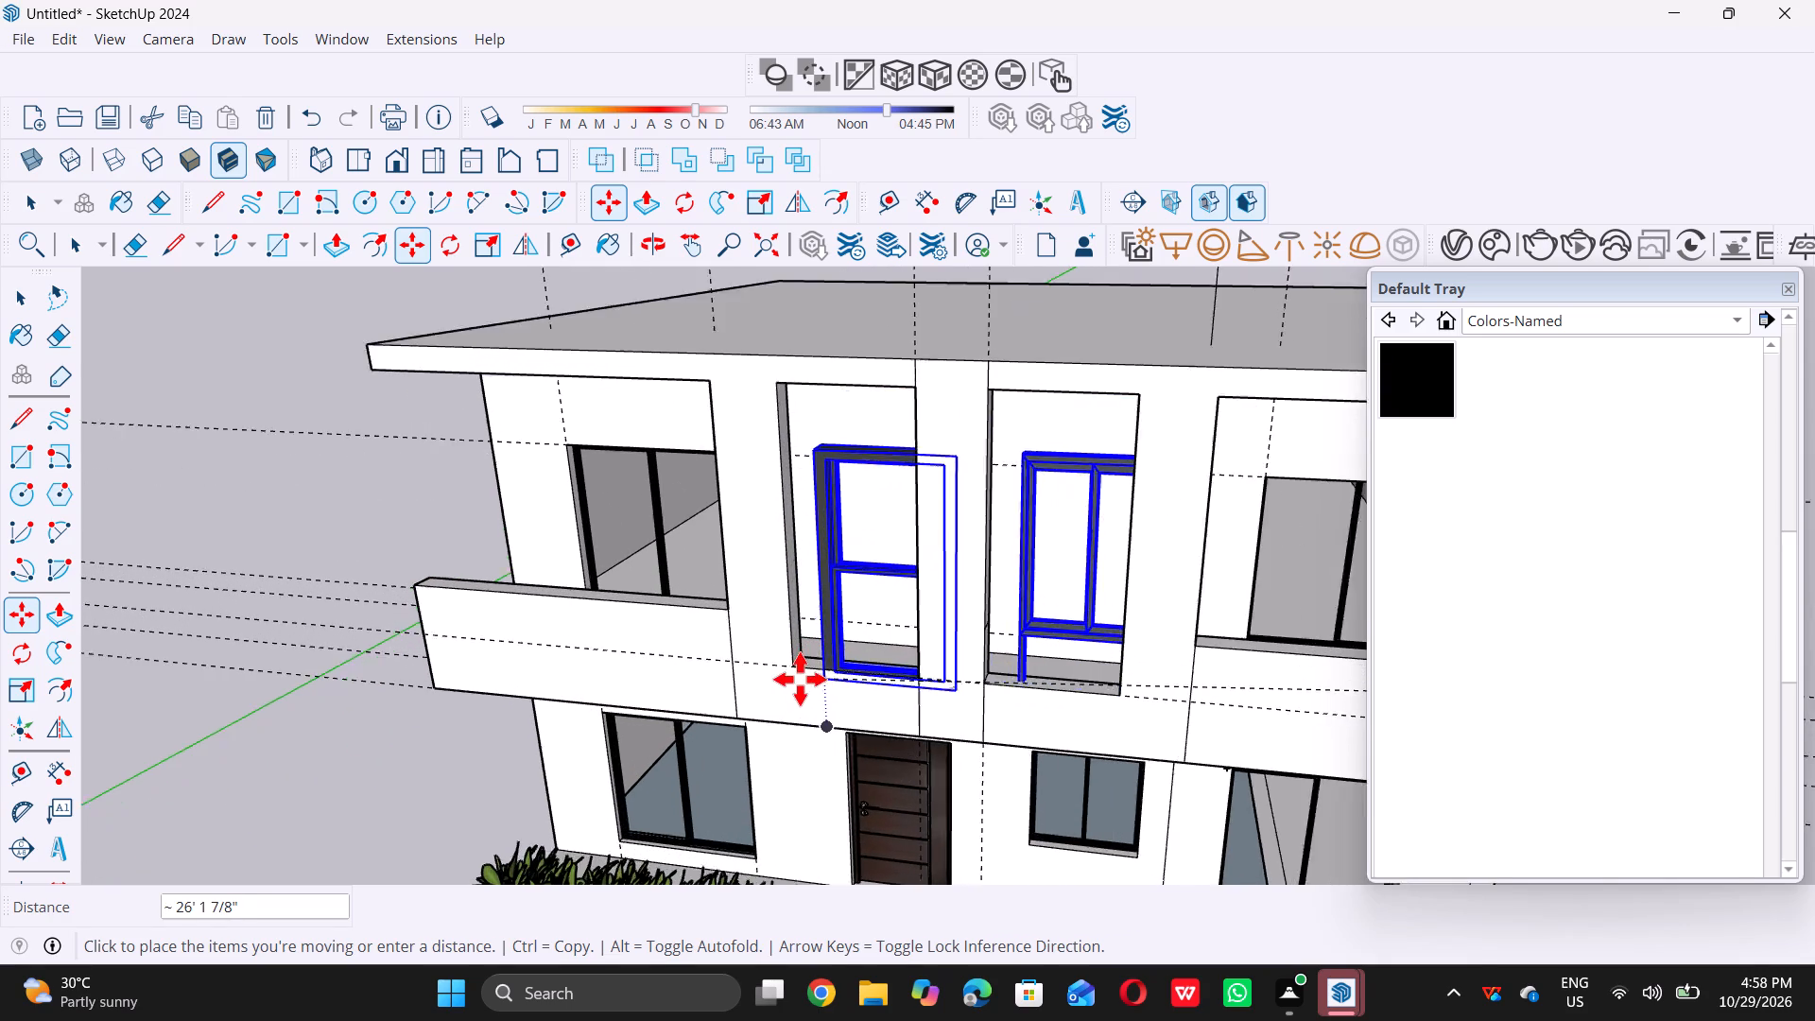
scroll(800, 679, "up", 8)
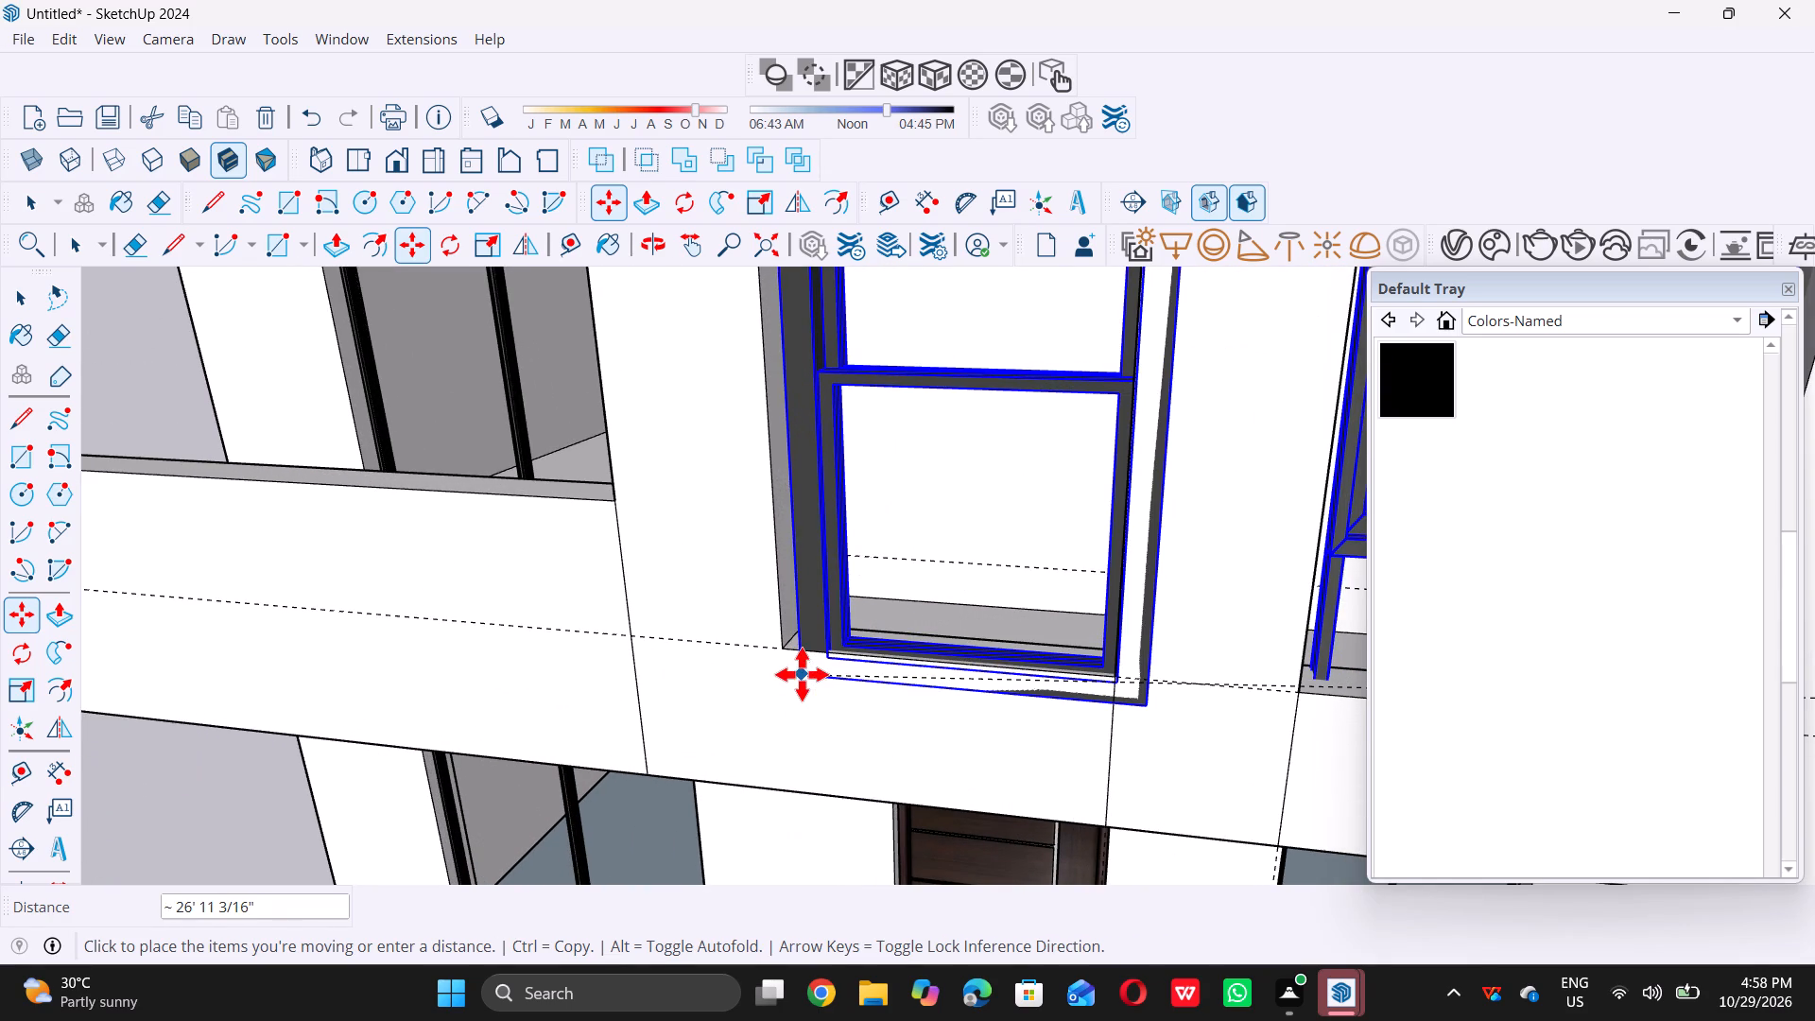
scroll(813, 662, "up", 11)
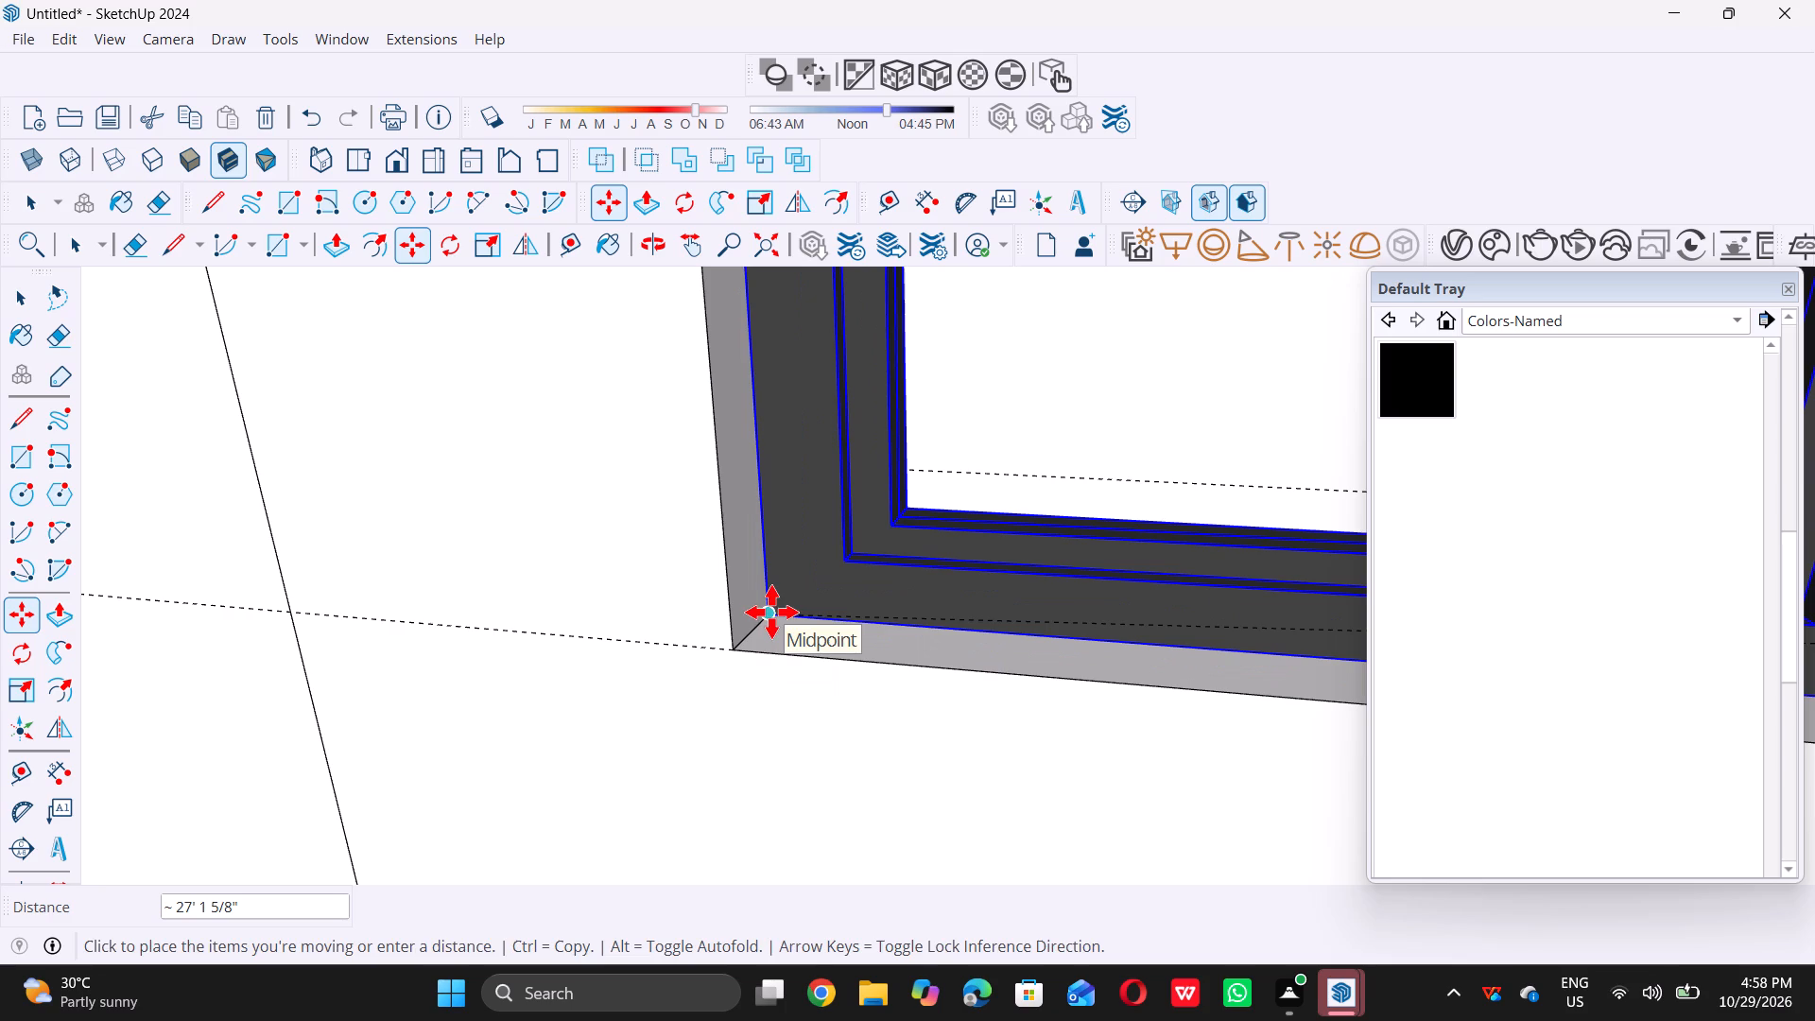
left_click(771, 610)
key("space")
scroll(772, 624, "down", 9)
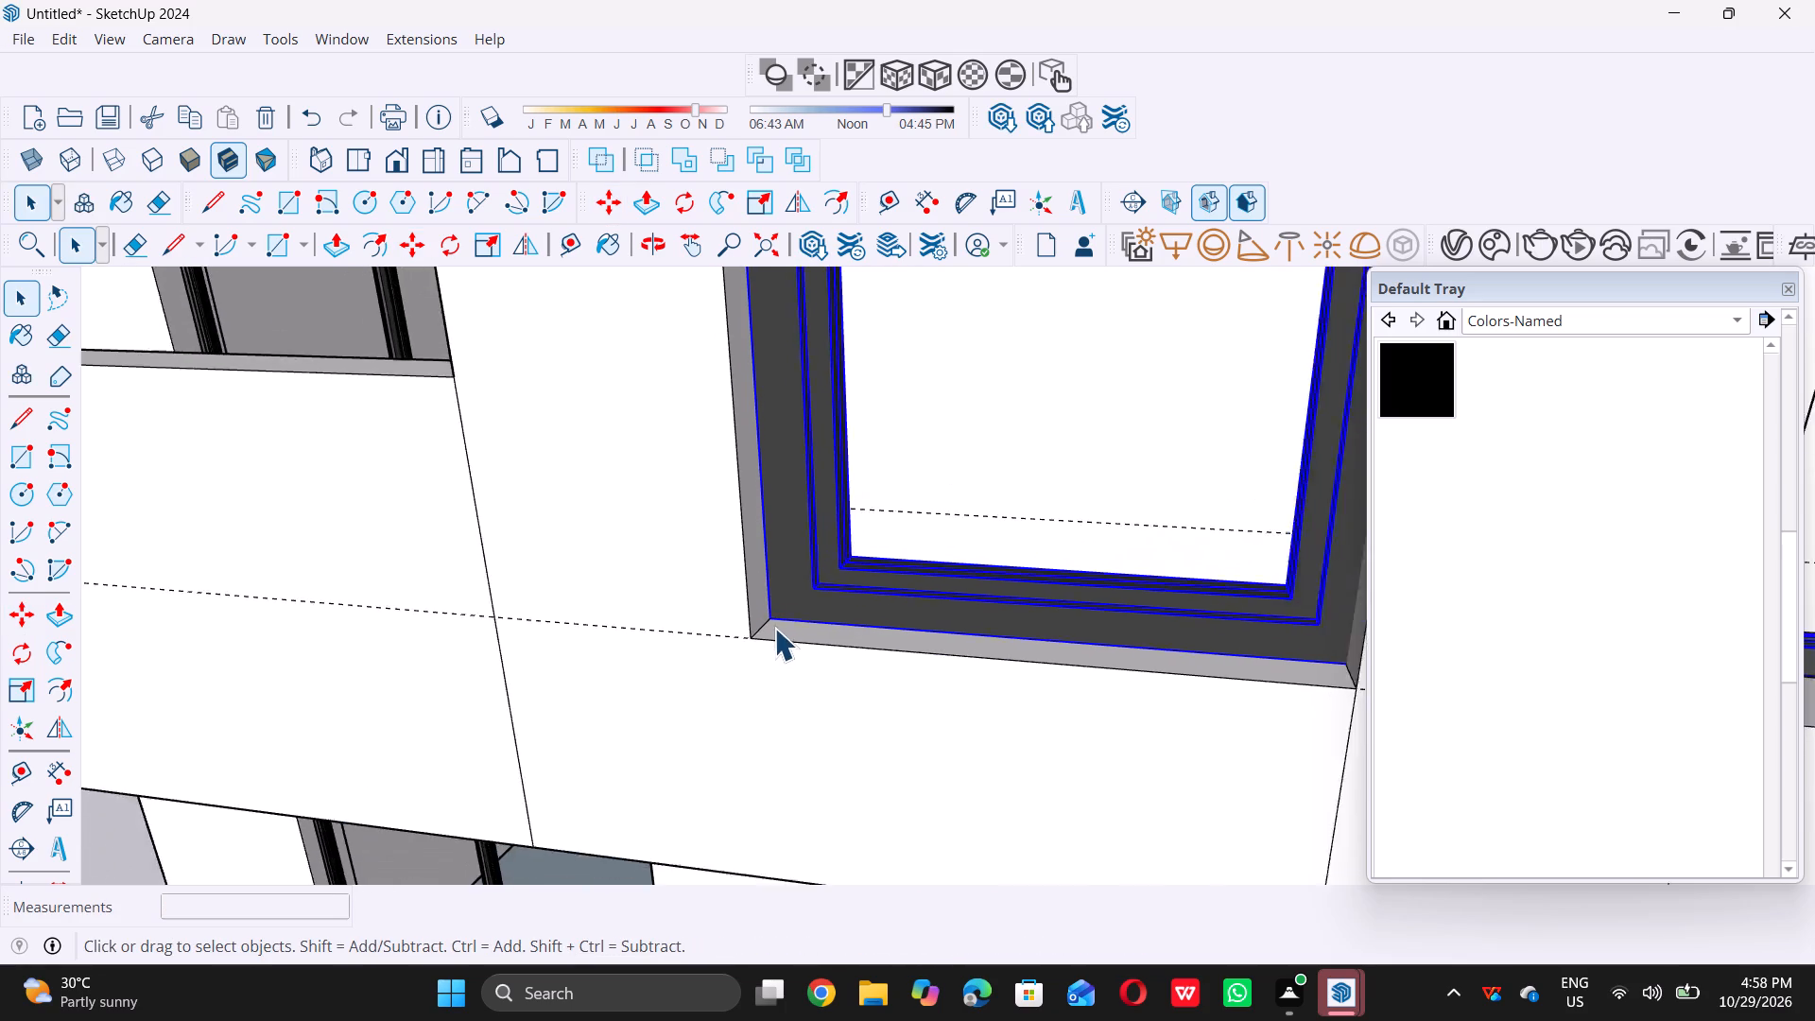
scroll(774, 628, "down", 20)
scroll(774, 628, "down", 2)
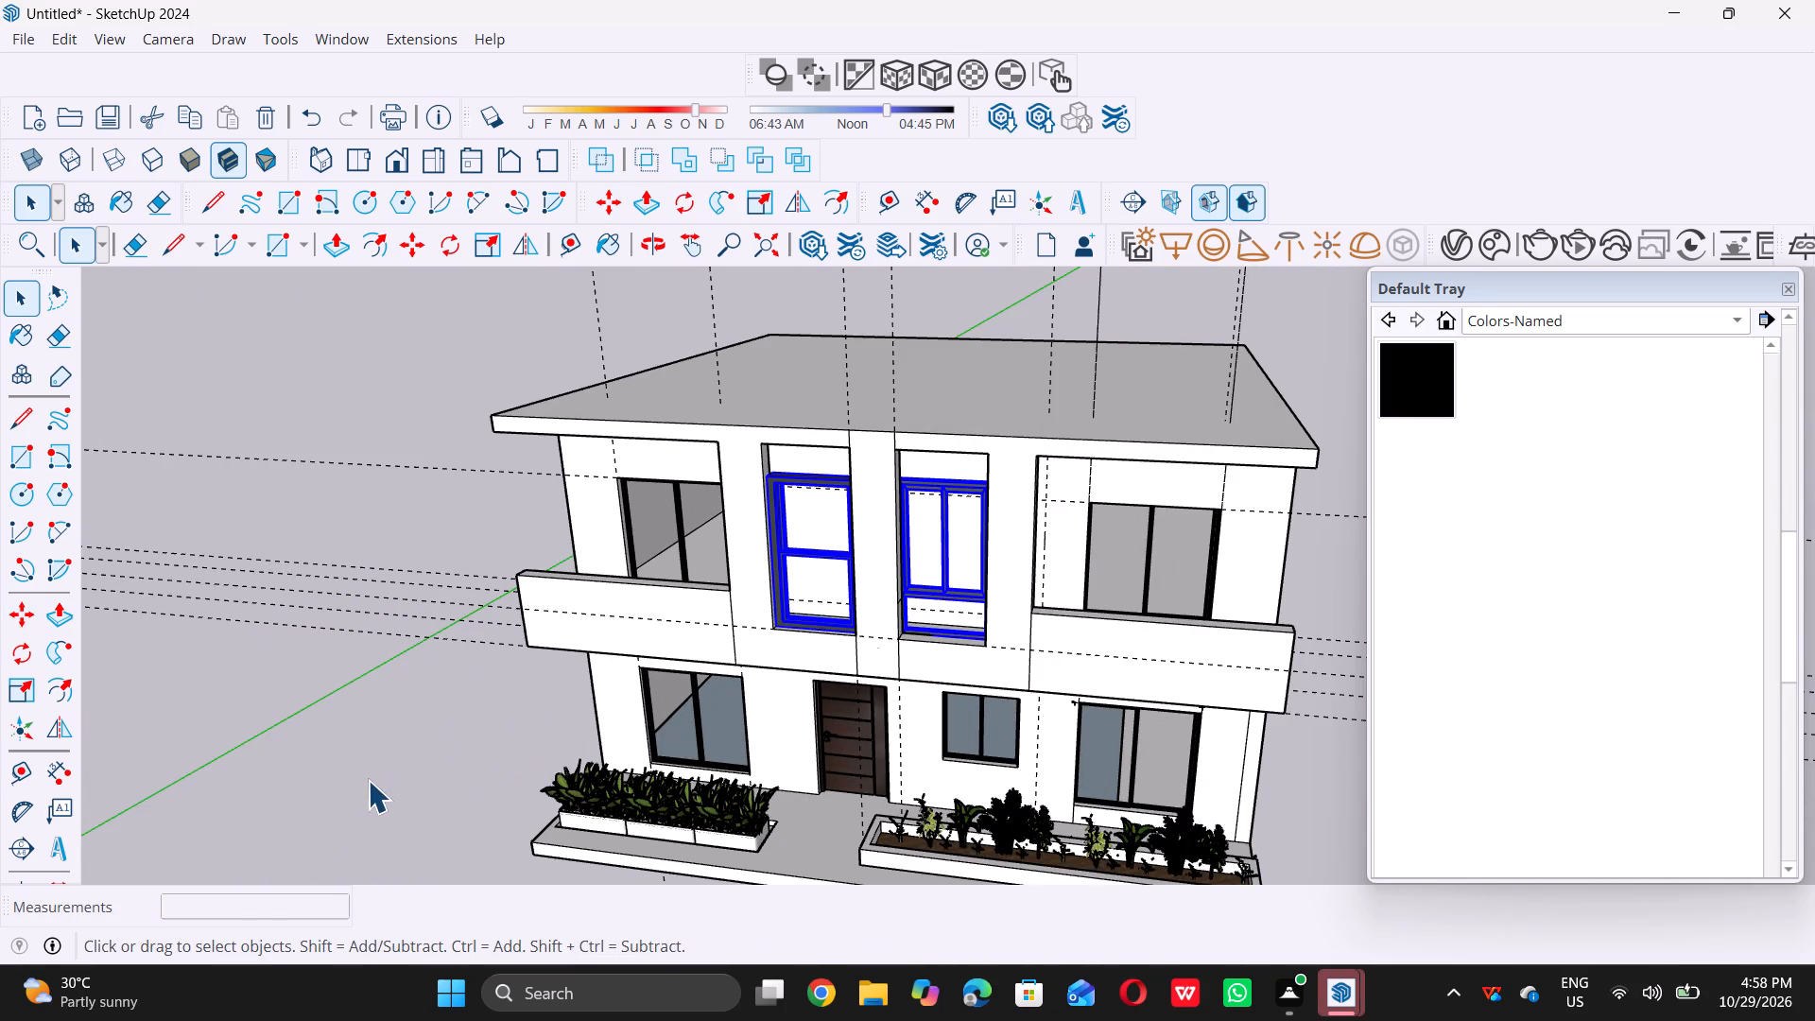
left_click(367, 780)
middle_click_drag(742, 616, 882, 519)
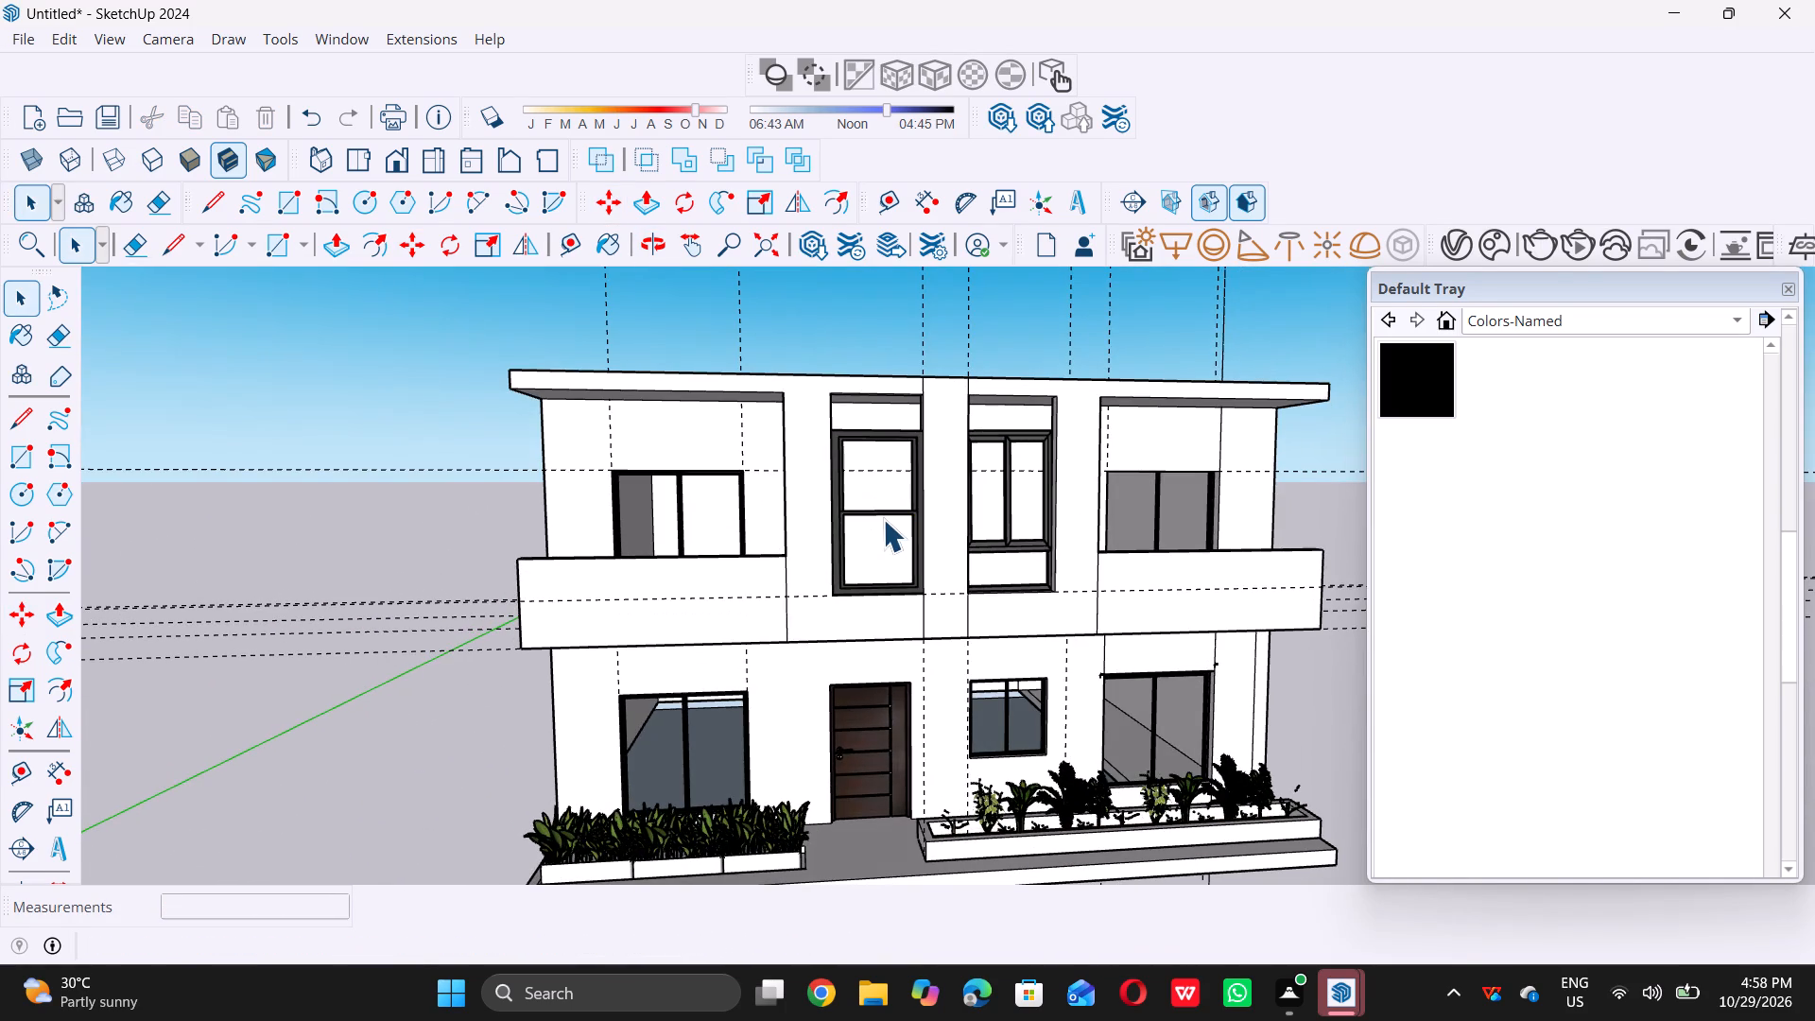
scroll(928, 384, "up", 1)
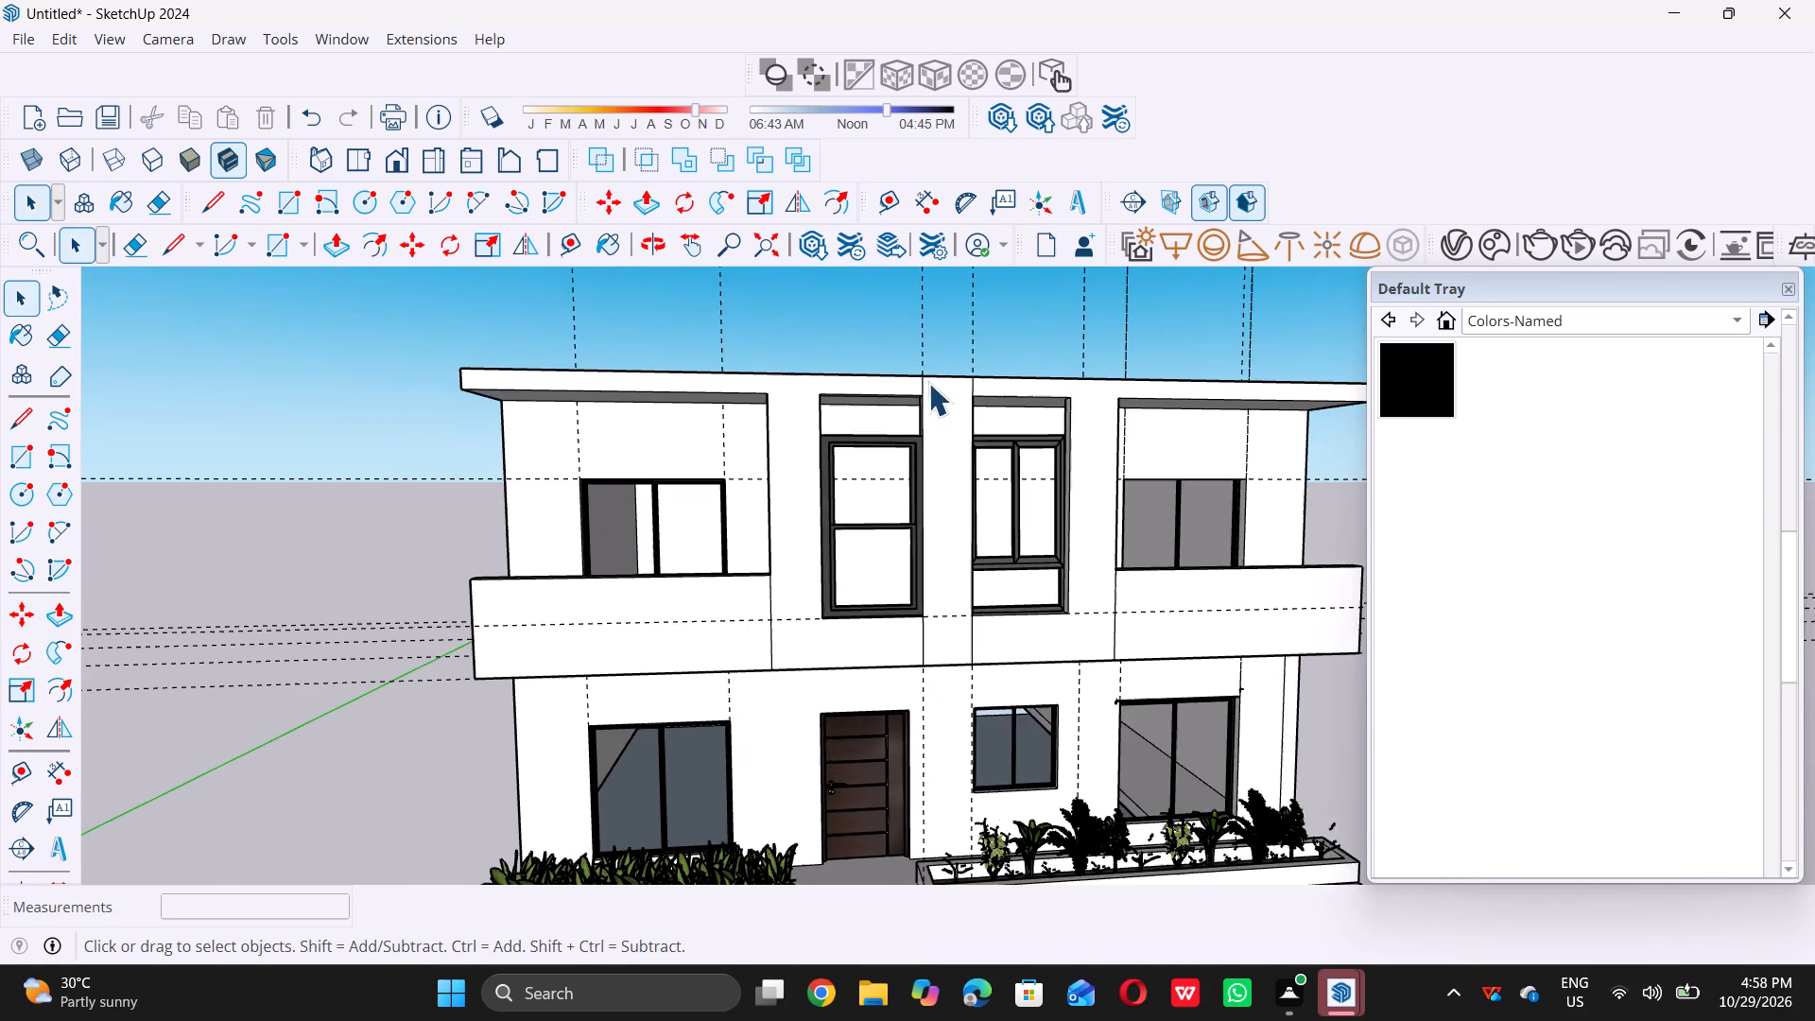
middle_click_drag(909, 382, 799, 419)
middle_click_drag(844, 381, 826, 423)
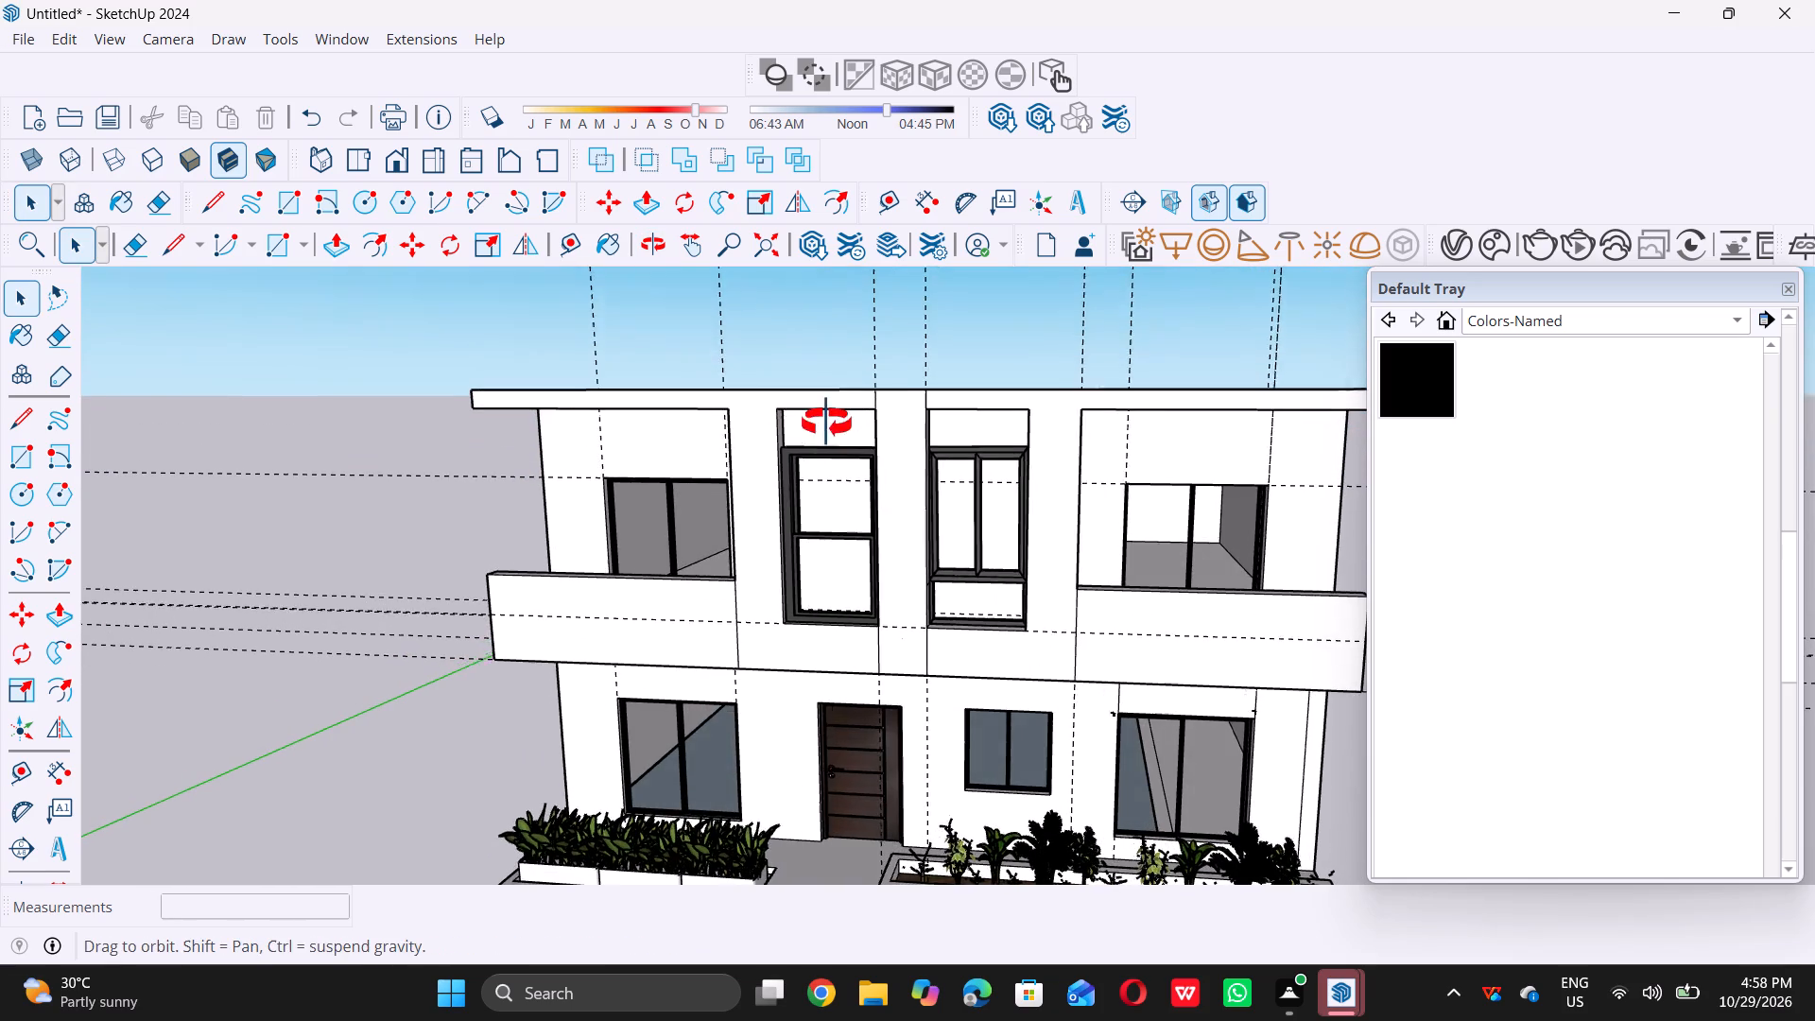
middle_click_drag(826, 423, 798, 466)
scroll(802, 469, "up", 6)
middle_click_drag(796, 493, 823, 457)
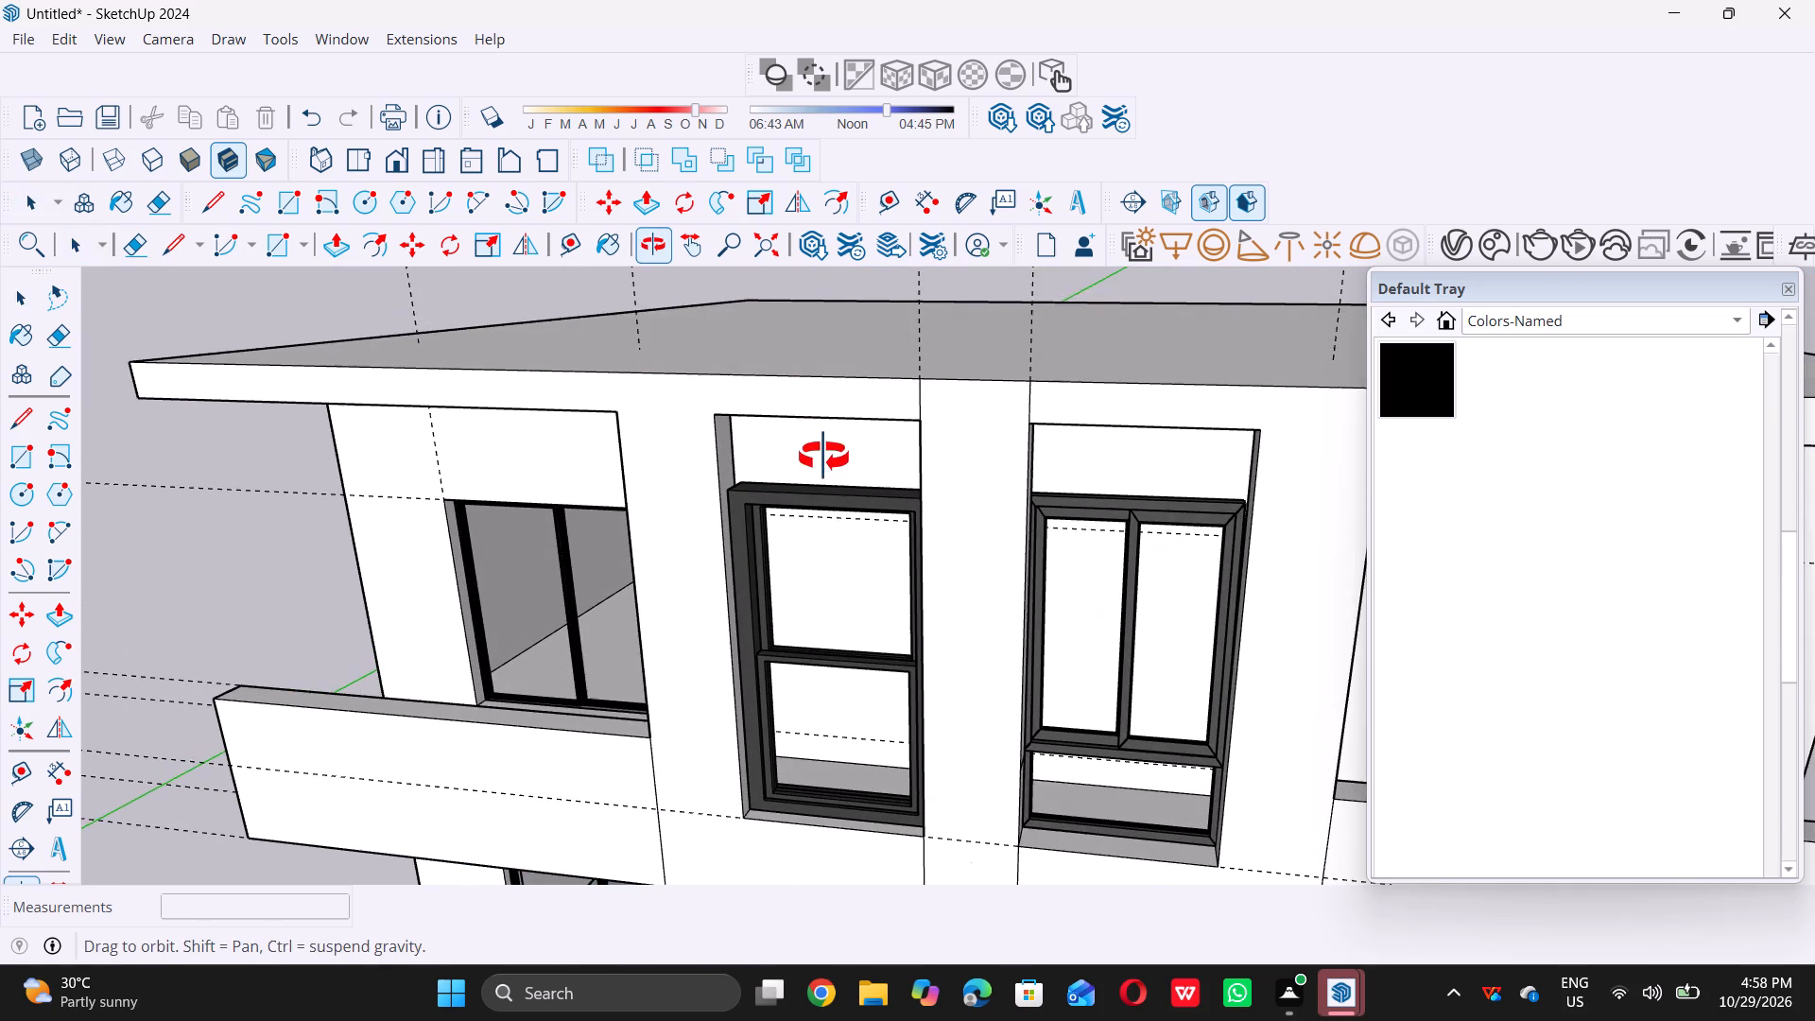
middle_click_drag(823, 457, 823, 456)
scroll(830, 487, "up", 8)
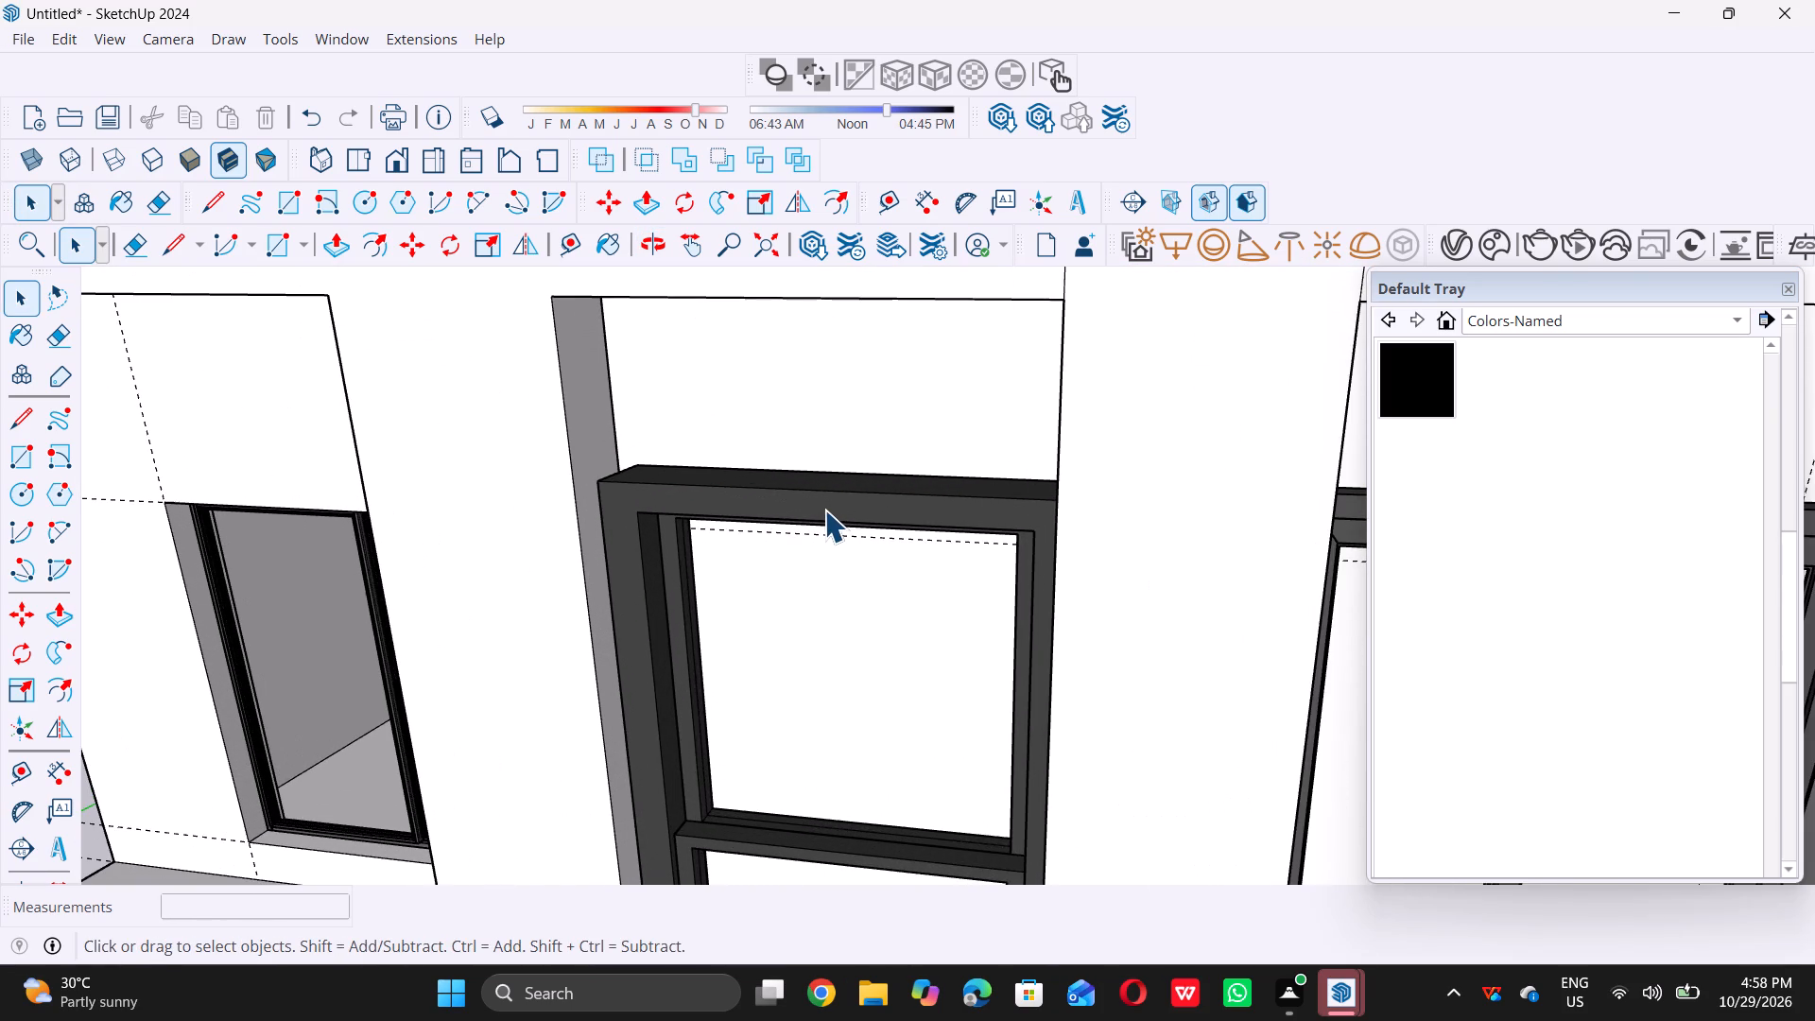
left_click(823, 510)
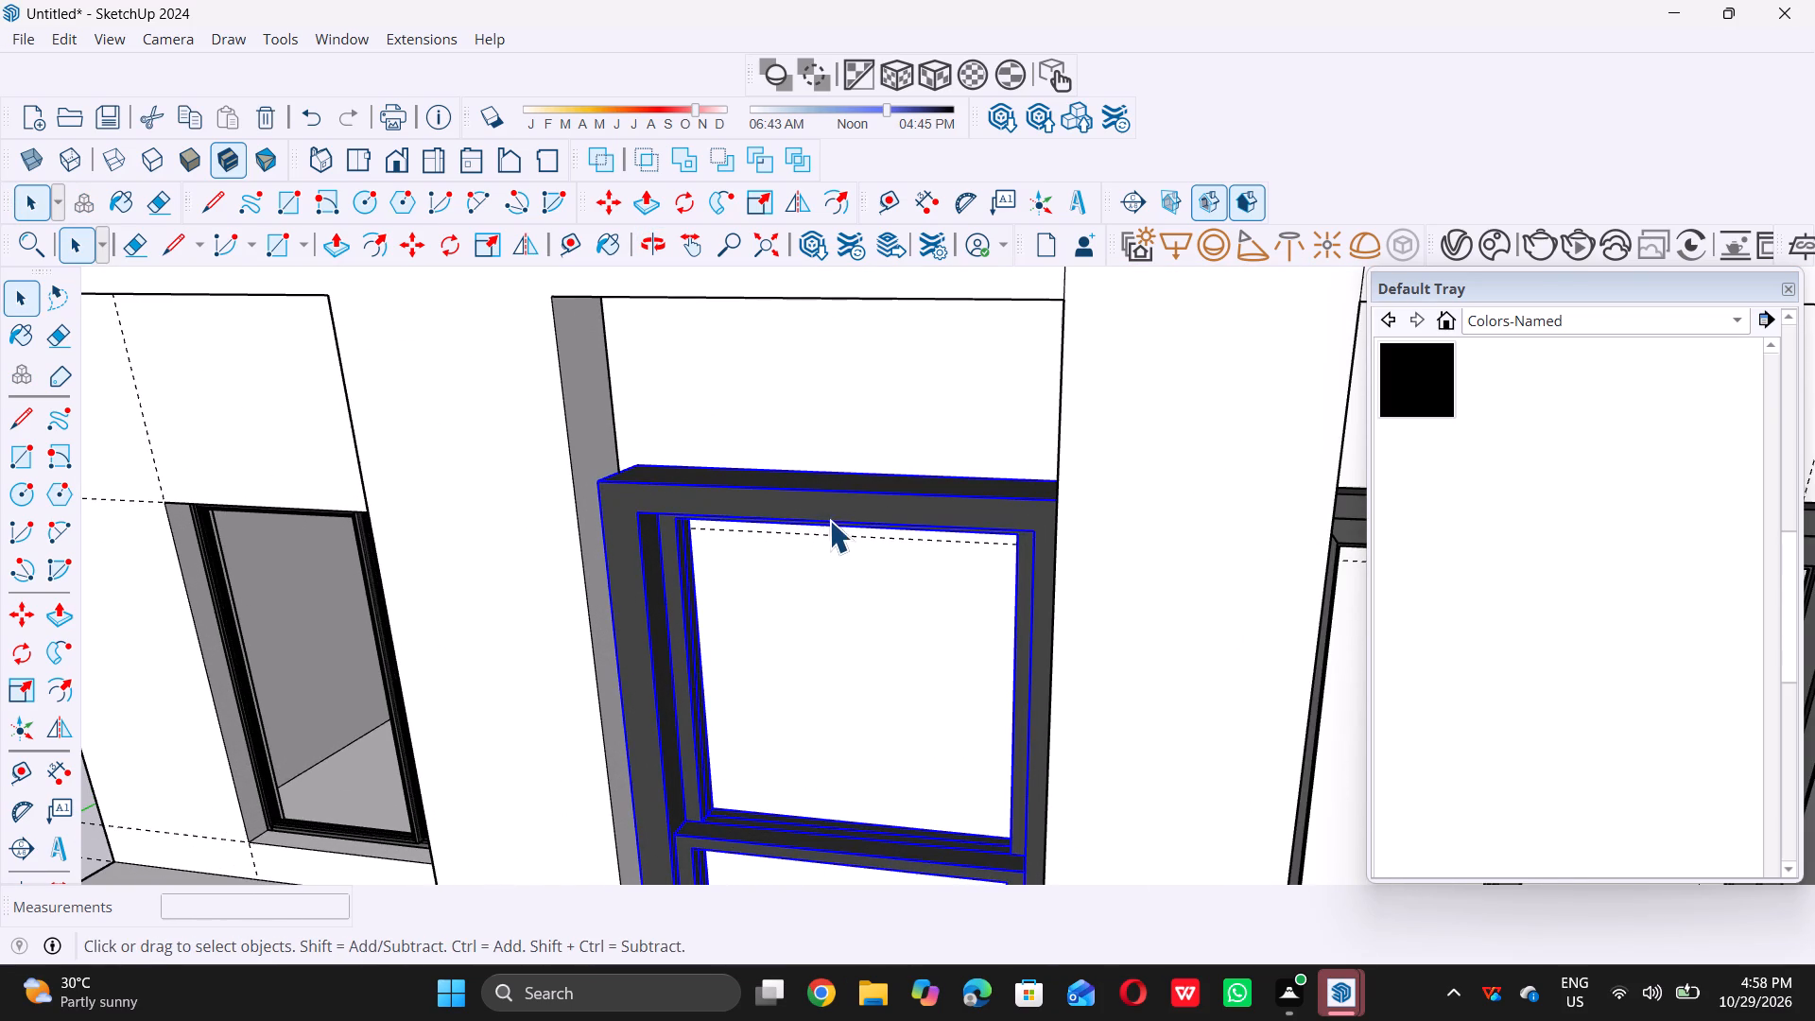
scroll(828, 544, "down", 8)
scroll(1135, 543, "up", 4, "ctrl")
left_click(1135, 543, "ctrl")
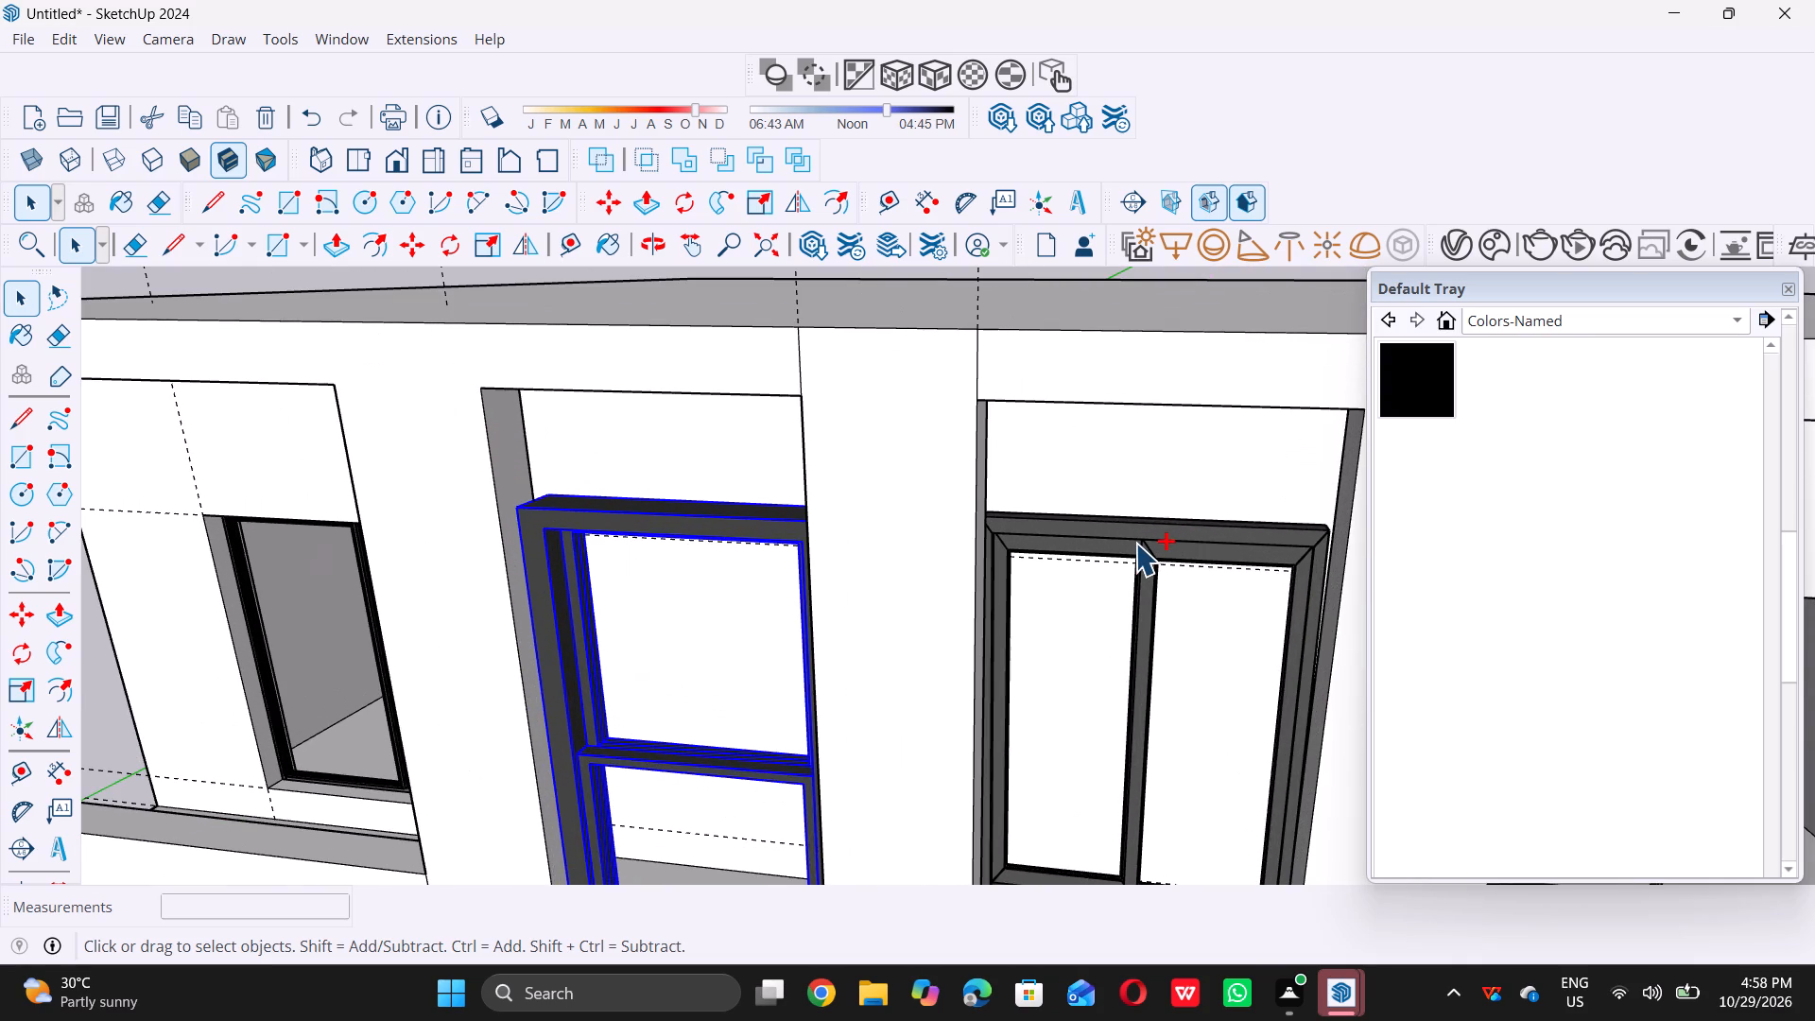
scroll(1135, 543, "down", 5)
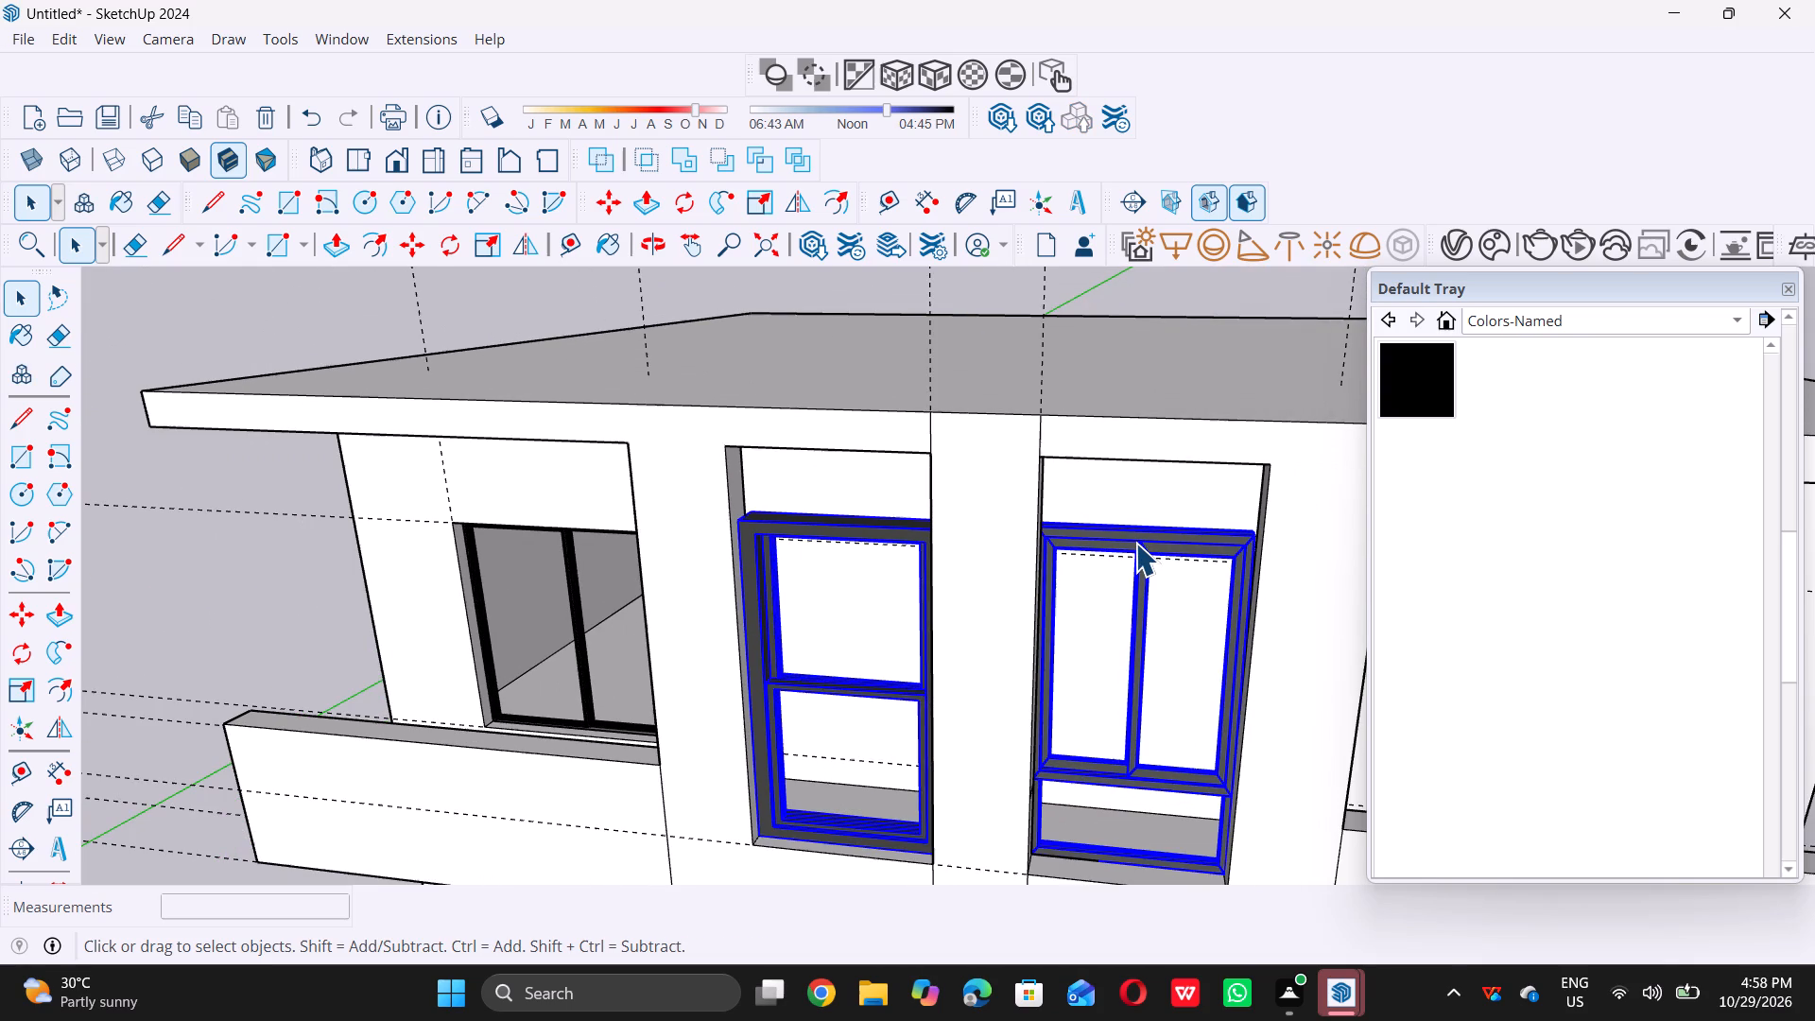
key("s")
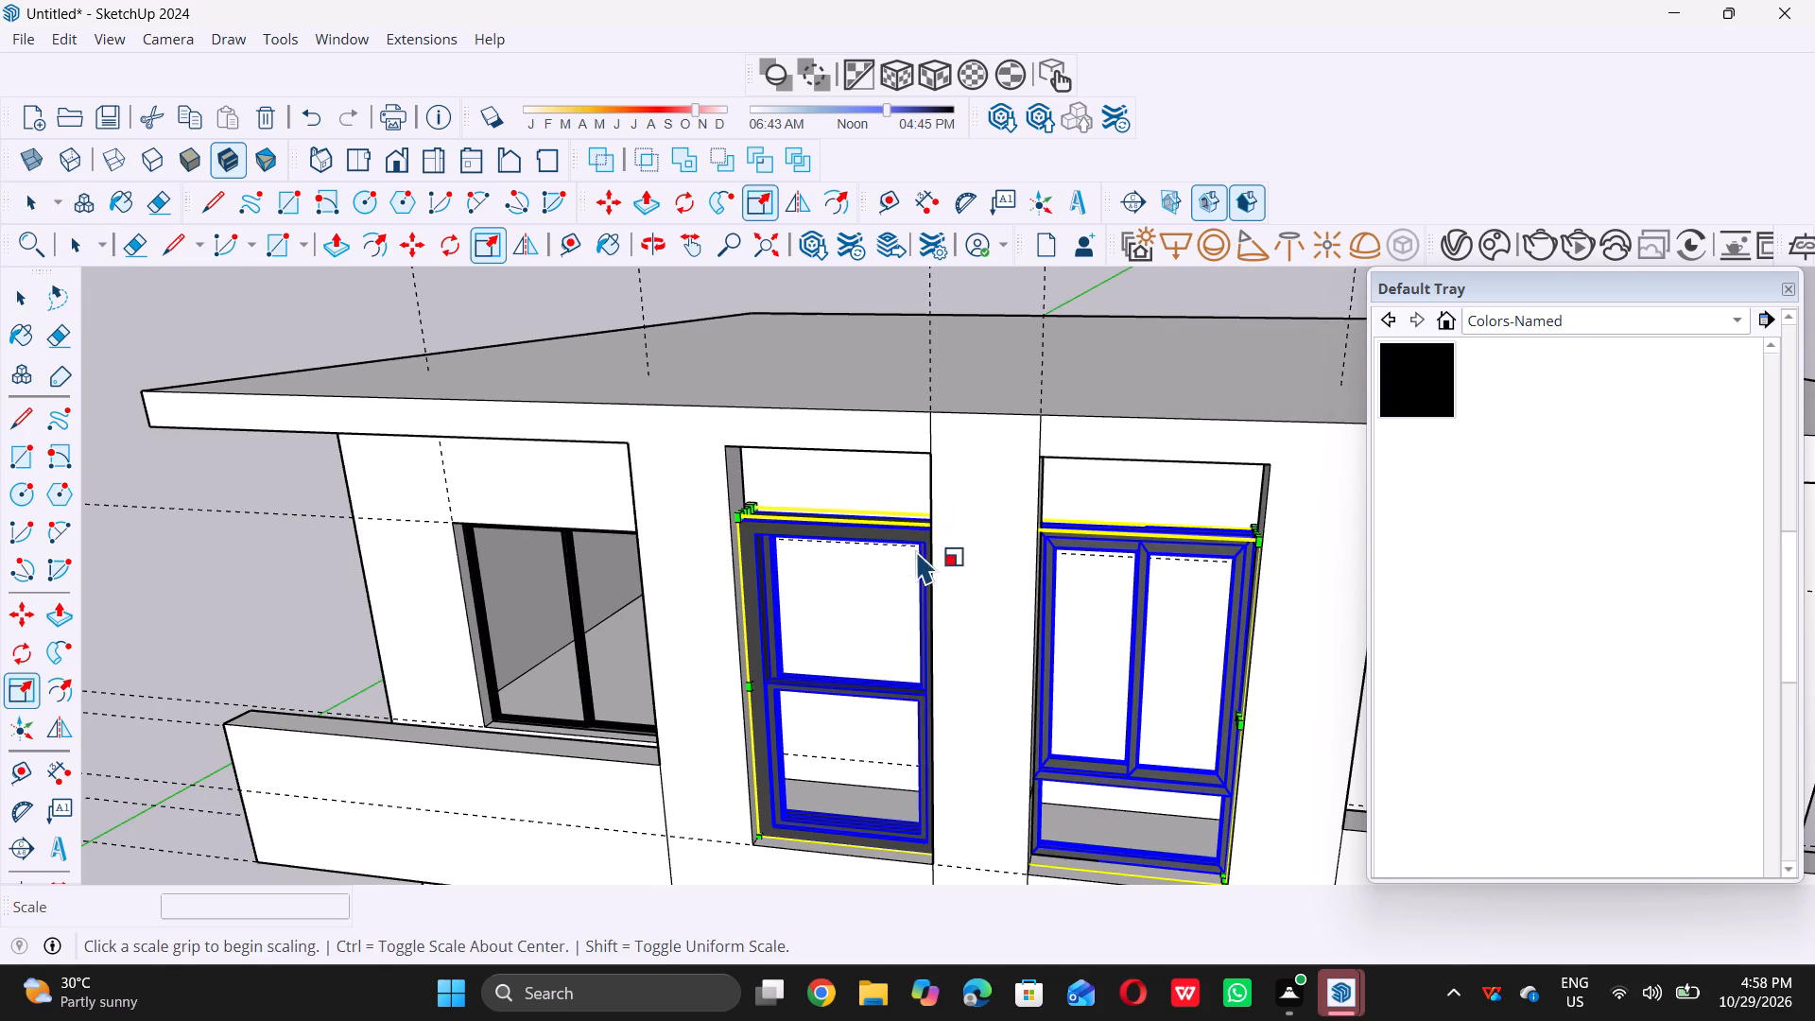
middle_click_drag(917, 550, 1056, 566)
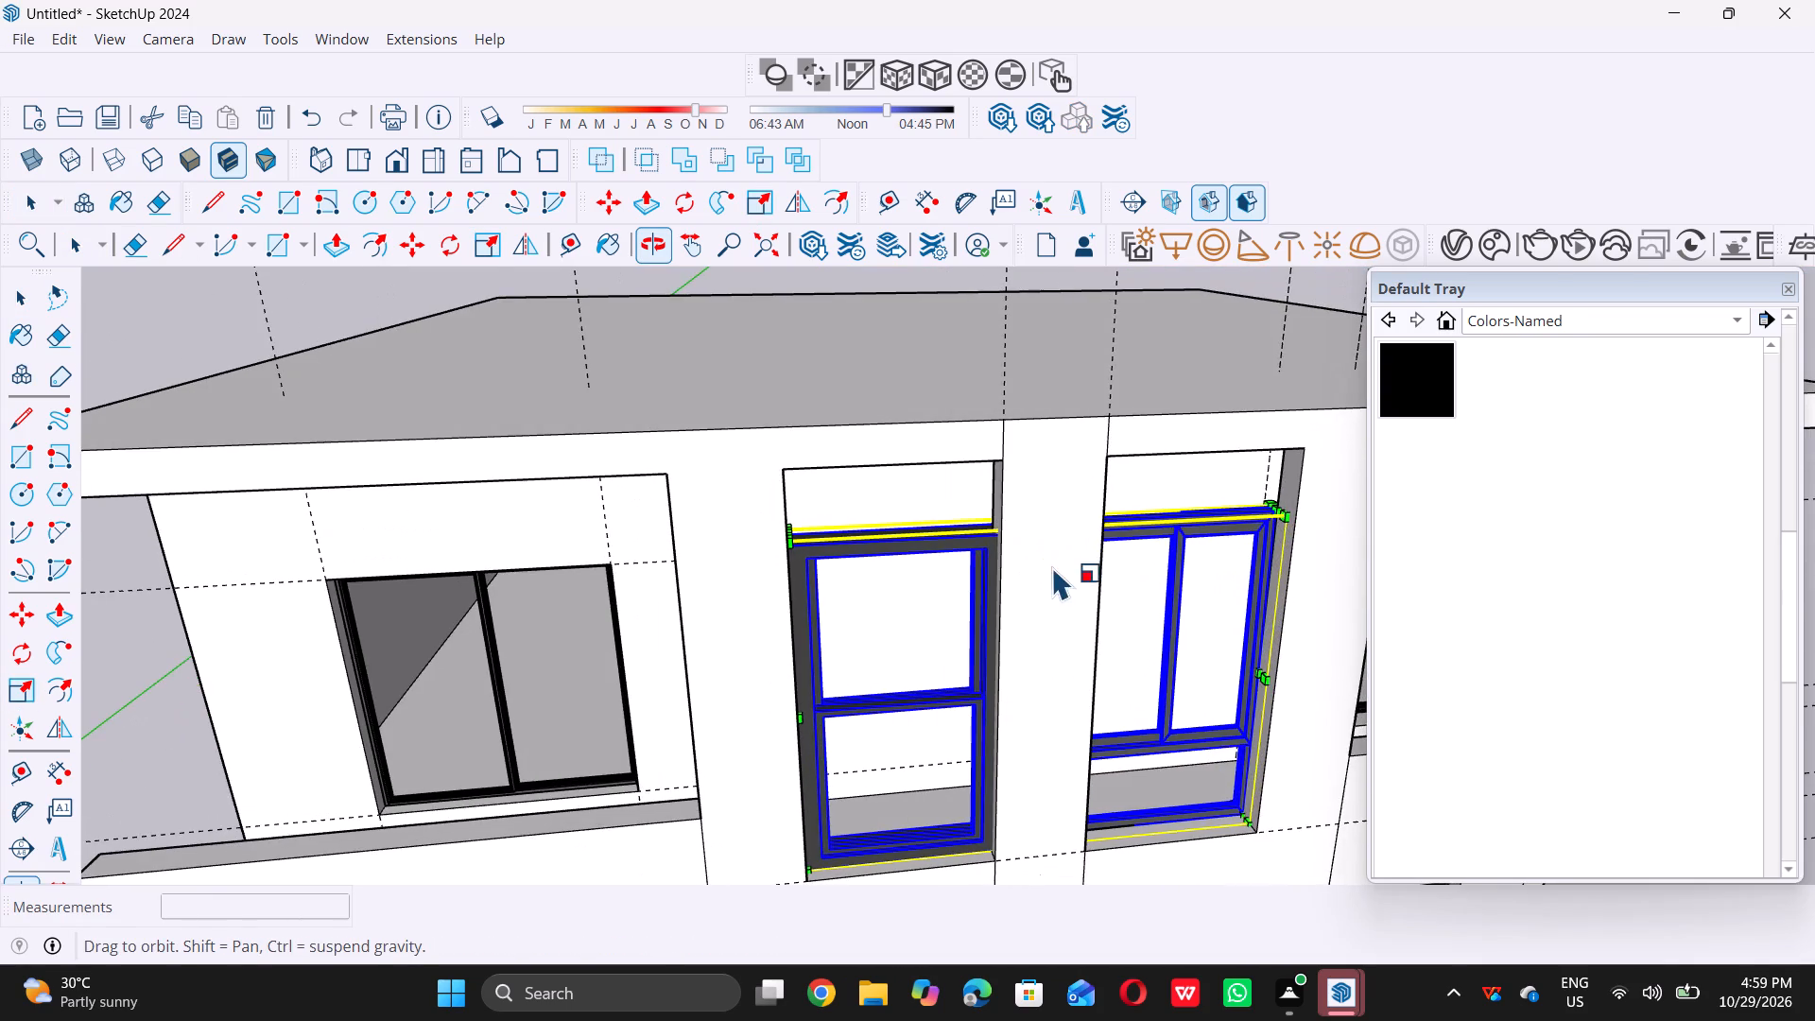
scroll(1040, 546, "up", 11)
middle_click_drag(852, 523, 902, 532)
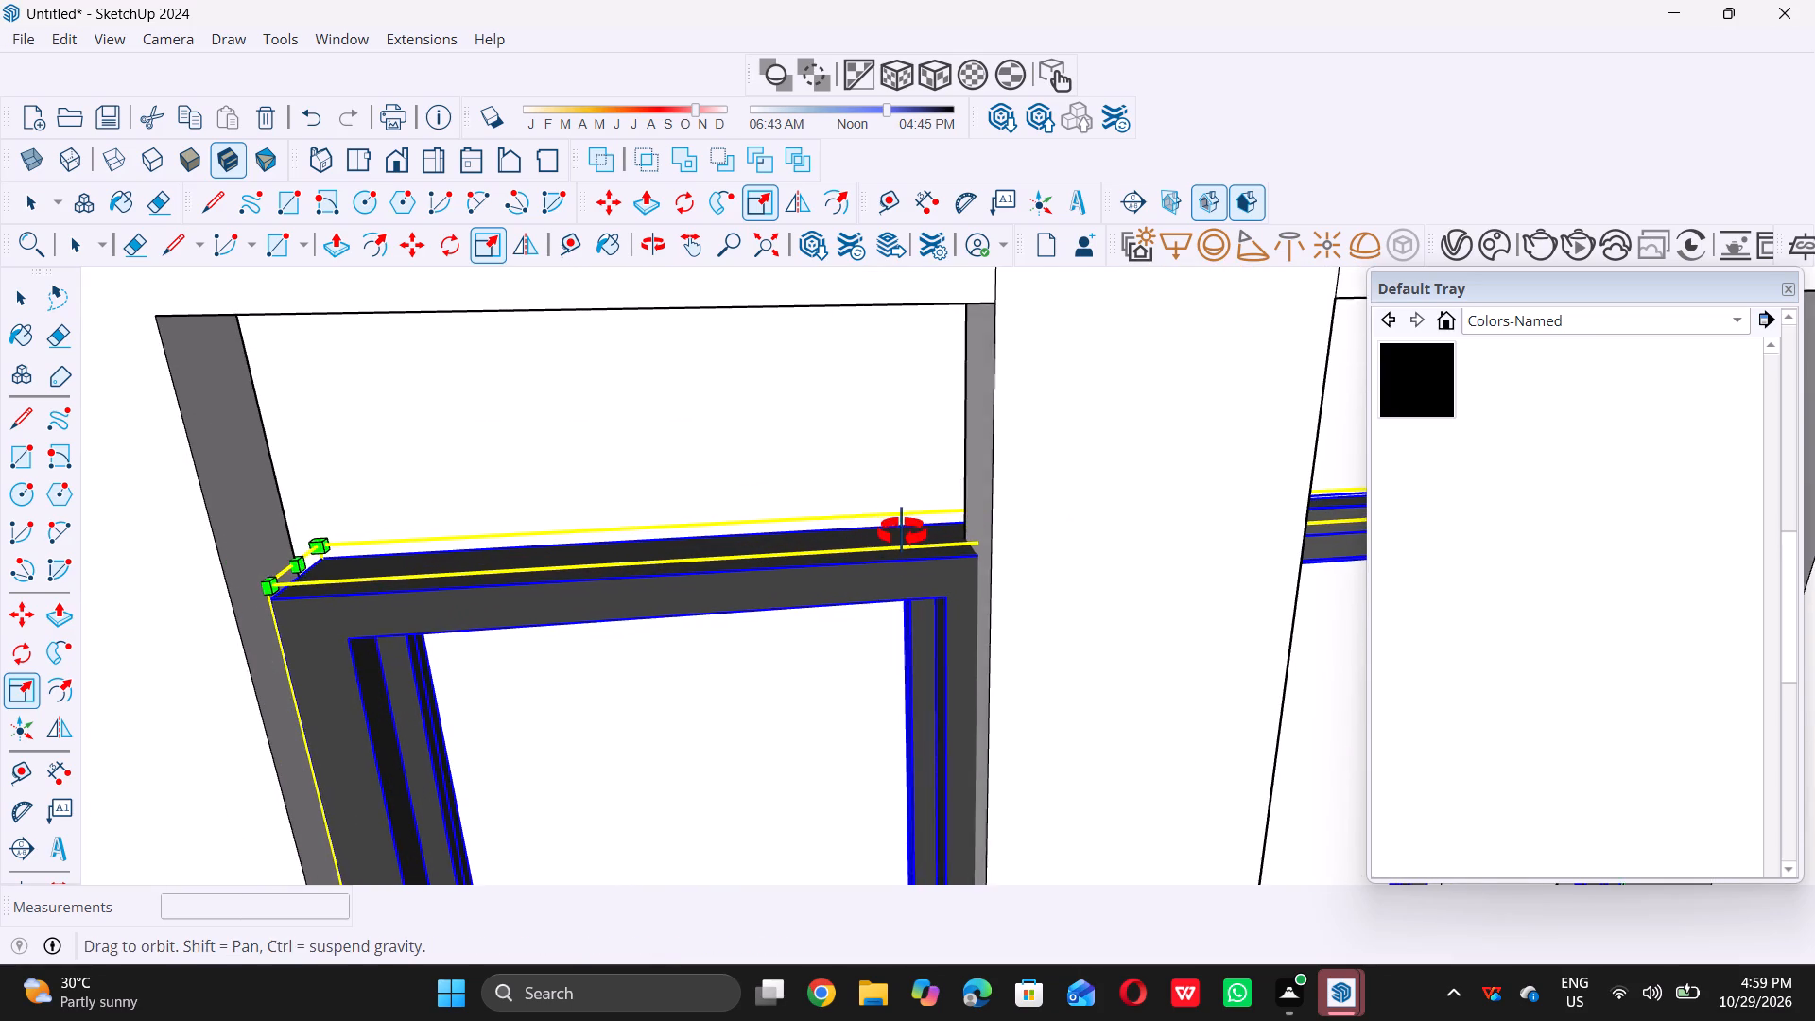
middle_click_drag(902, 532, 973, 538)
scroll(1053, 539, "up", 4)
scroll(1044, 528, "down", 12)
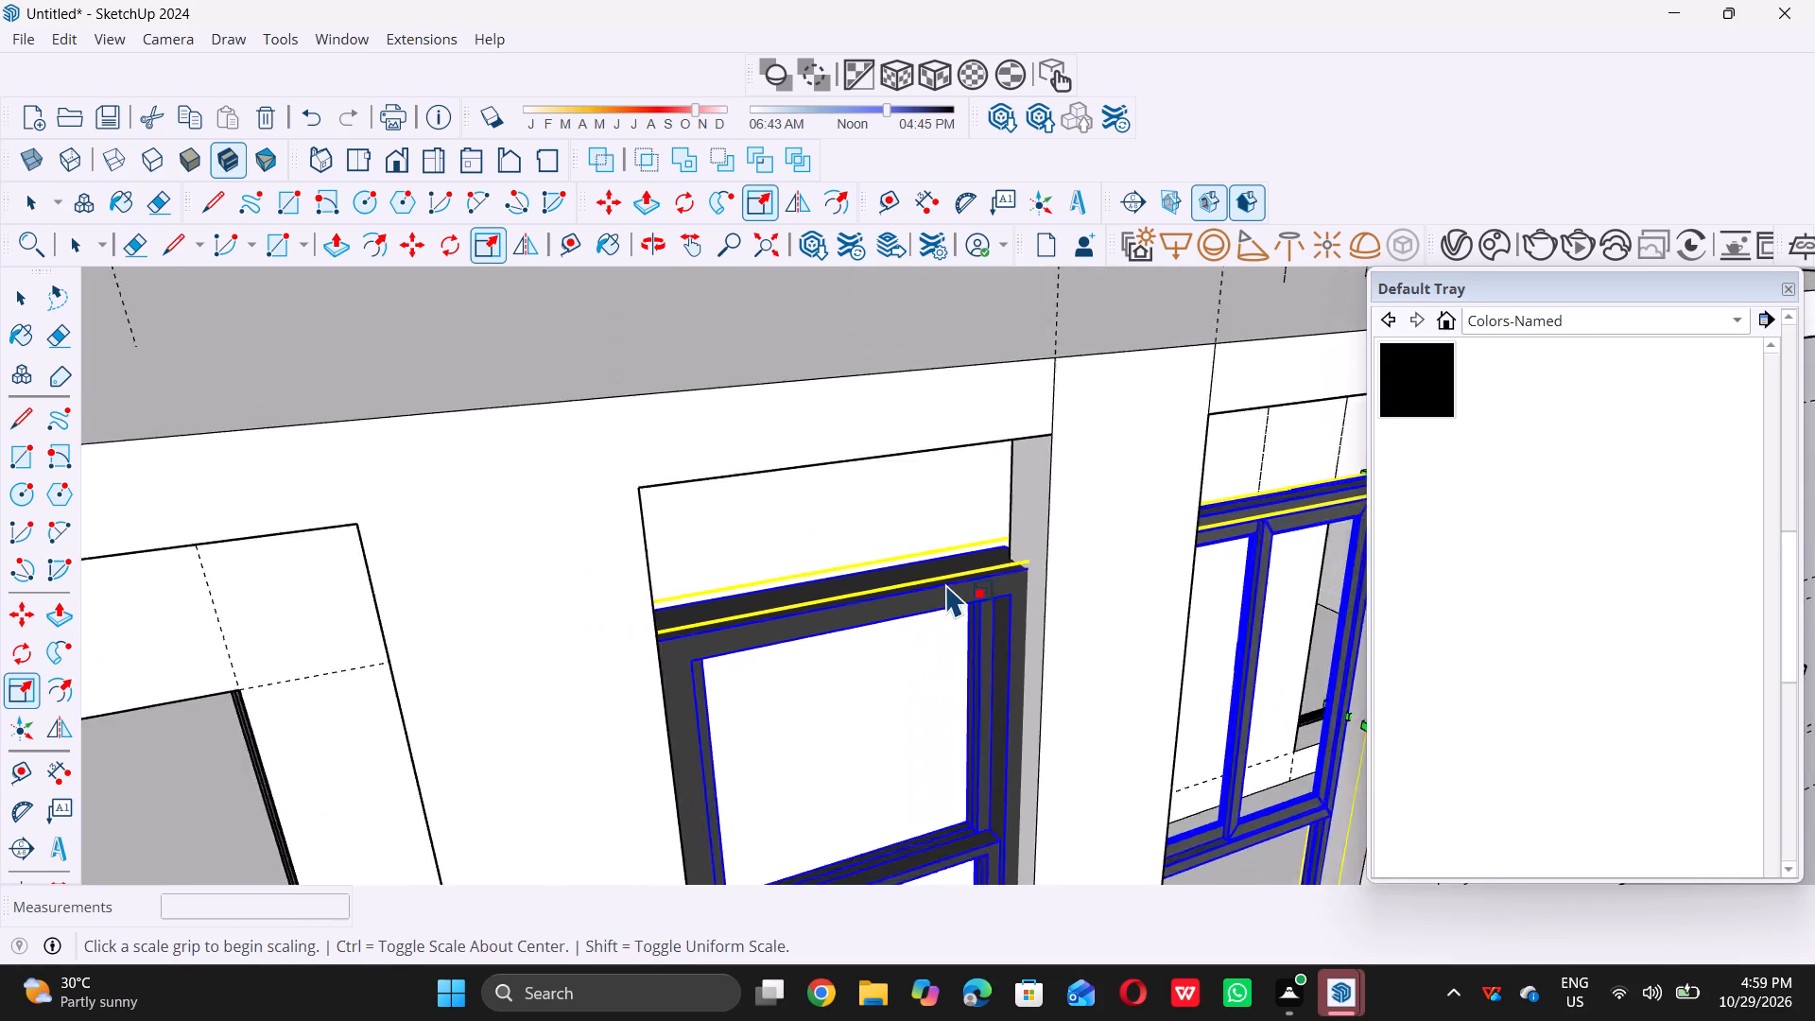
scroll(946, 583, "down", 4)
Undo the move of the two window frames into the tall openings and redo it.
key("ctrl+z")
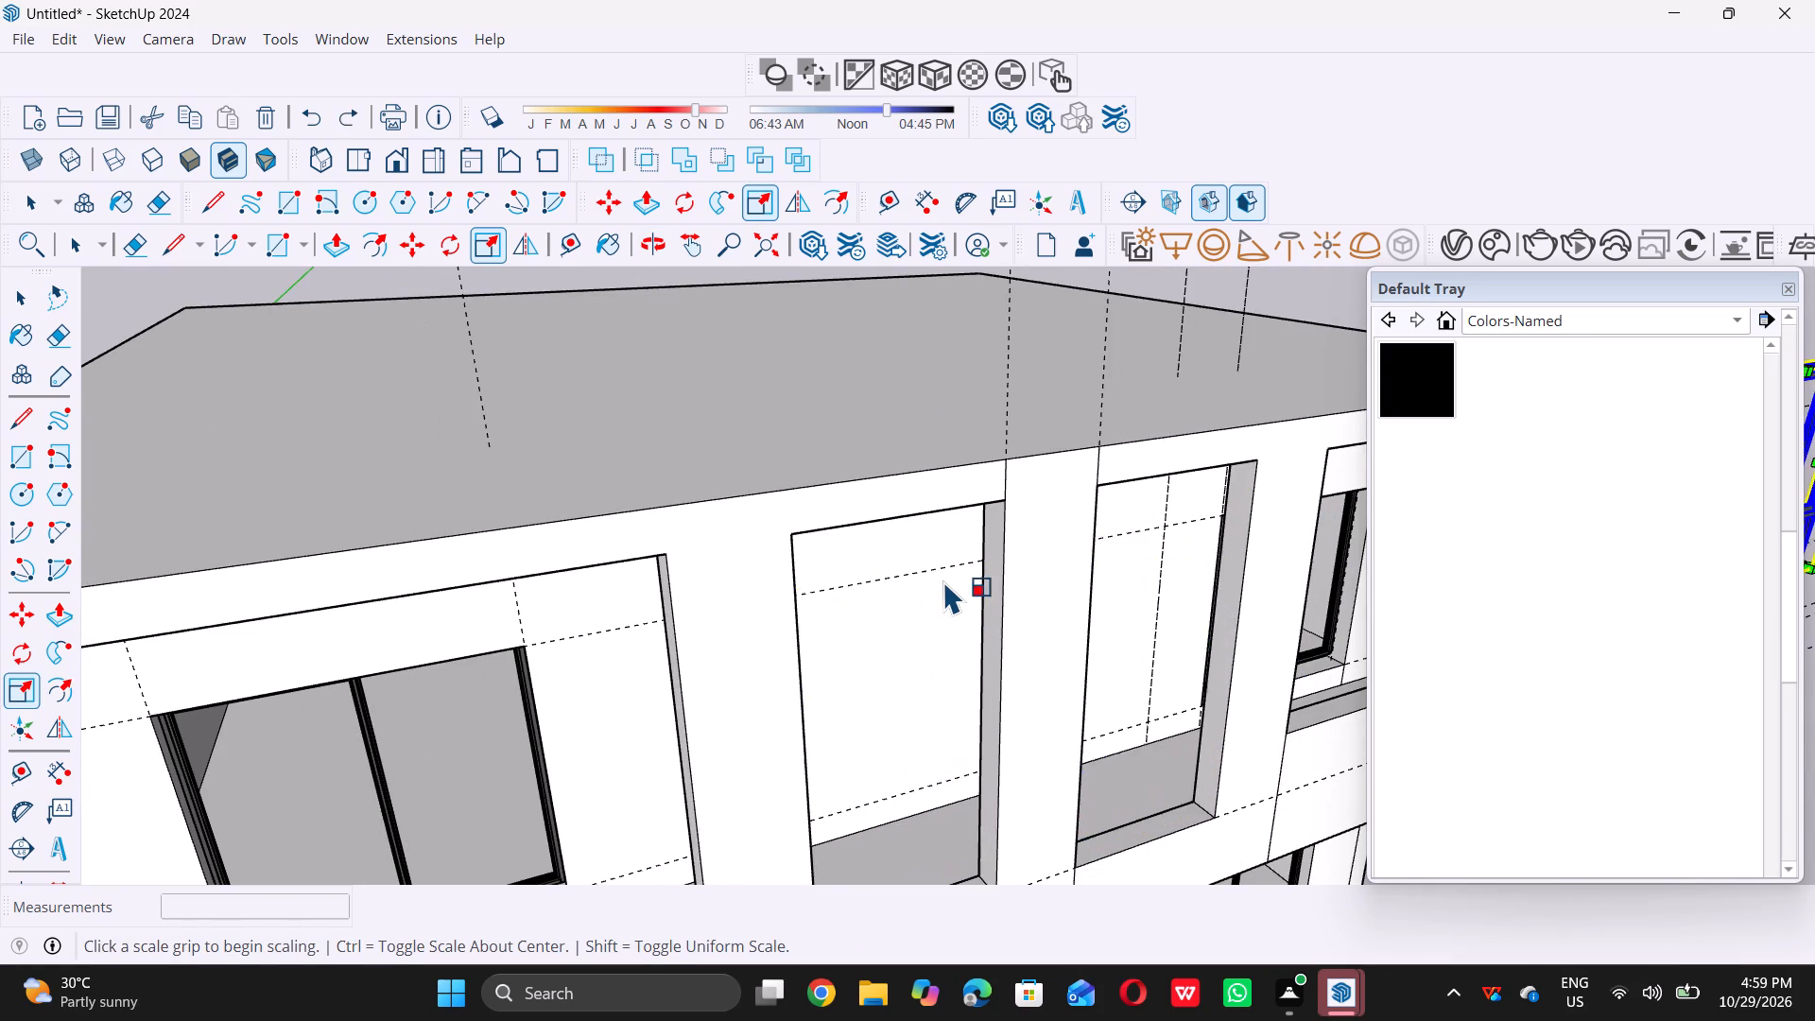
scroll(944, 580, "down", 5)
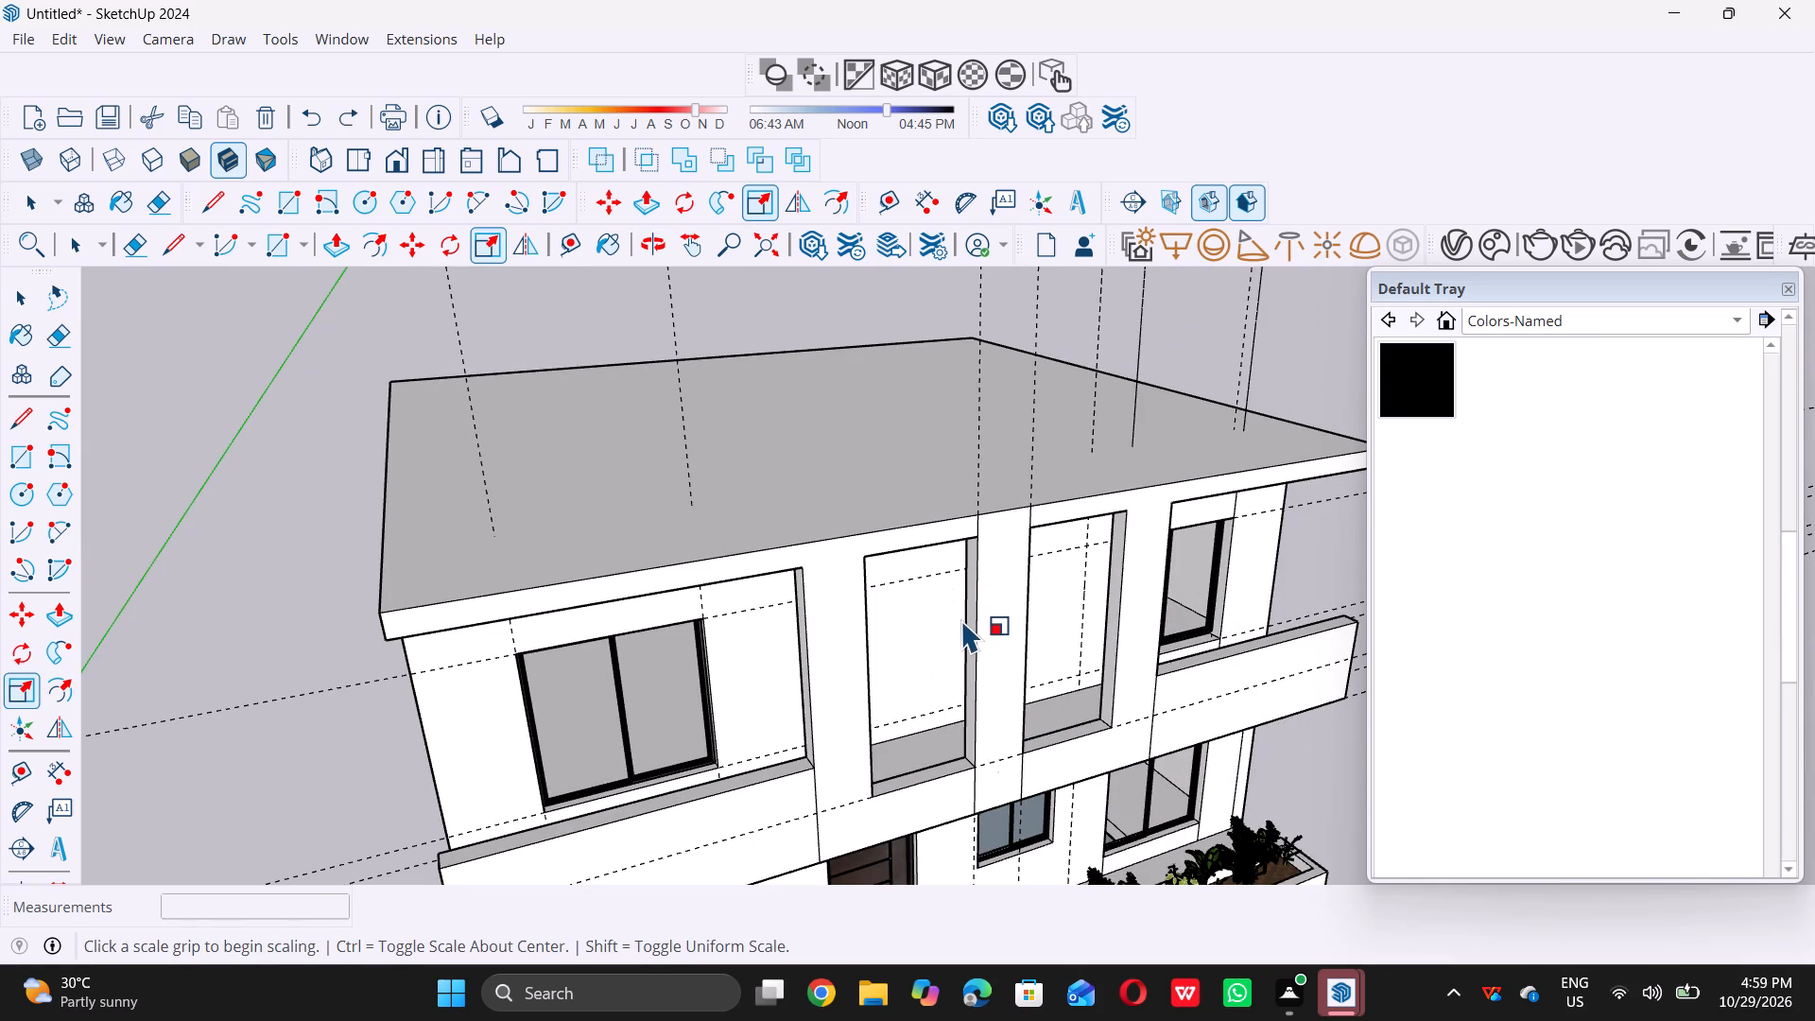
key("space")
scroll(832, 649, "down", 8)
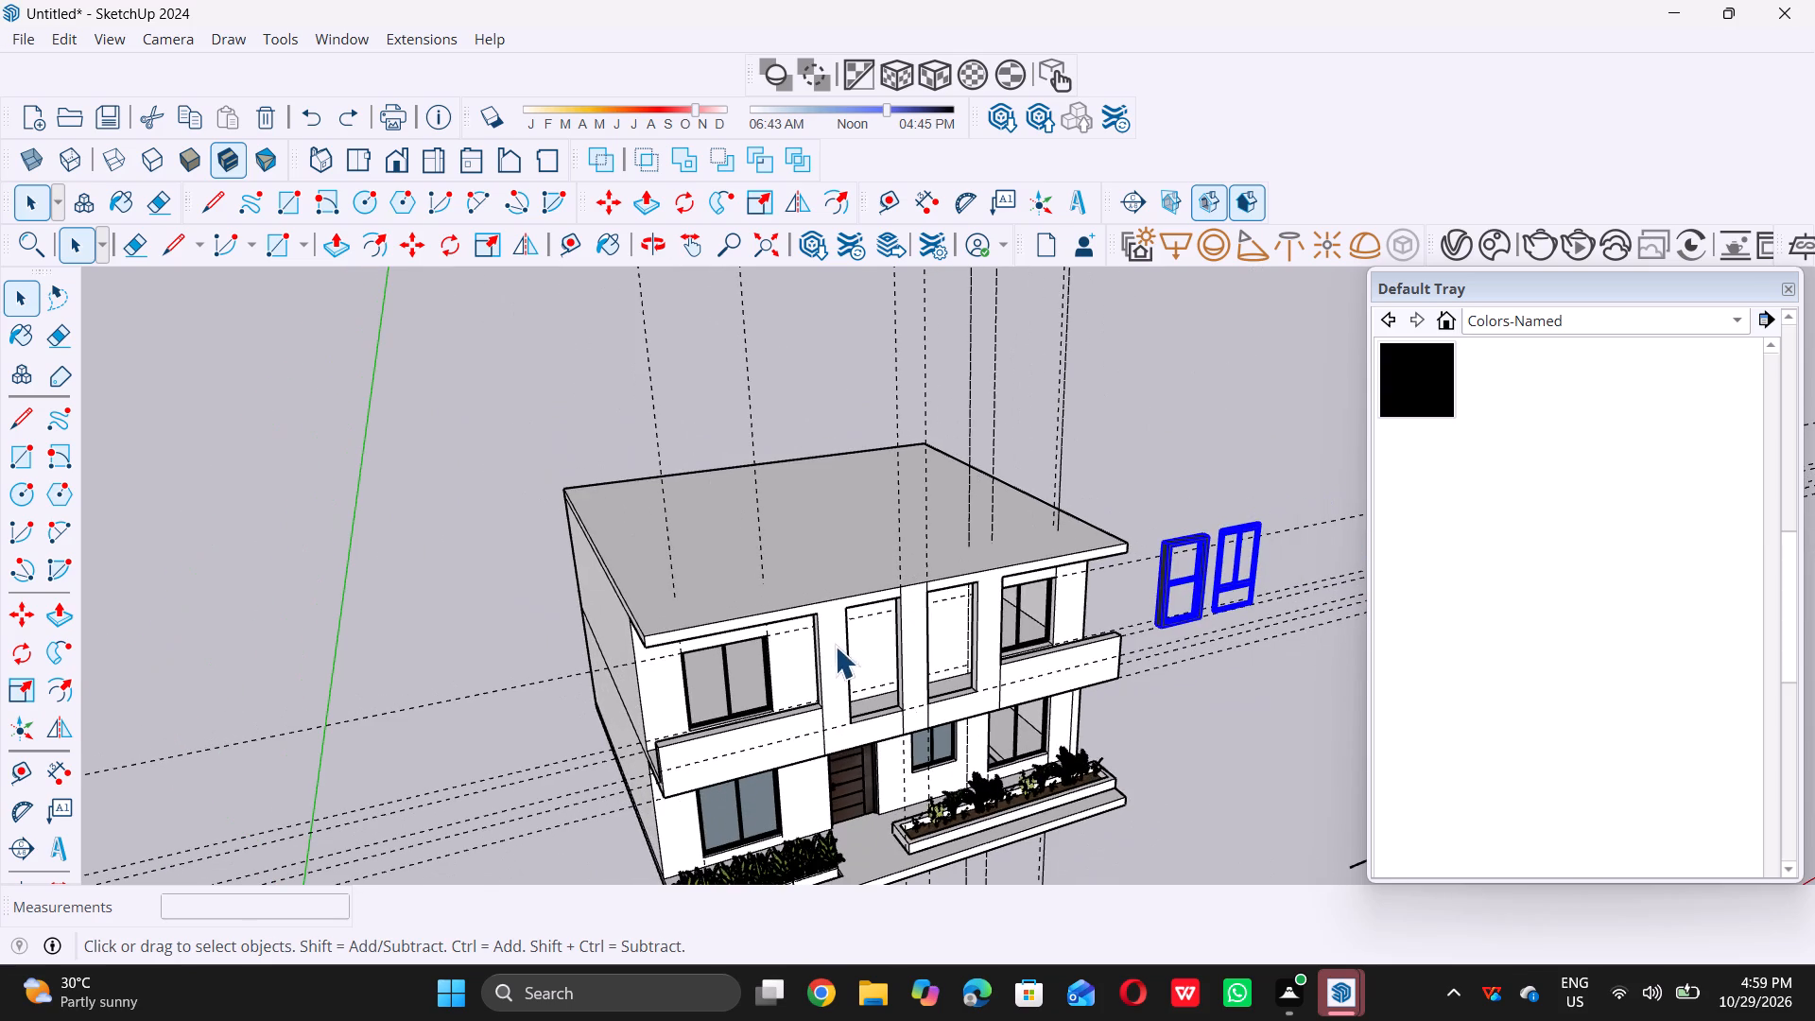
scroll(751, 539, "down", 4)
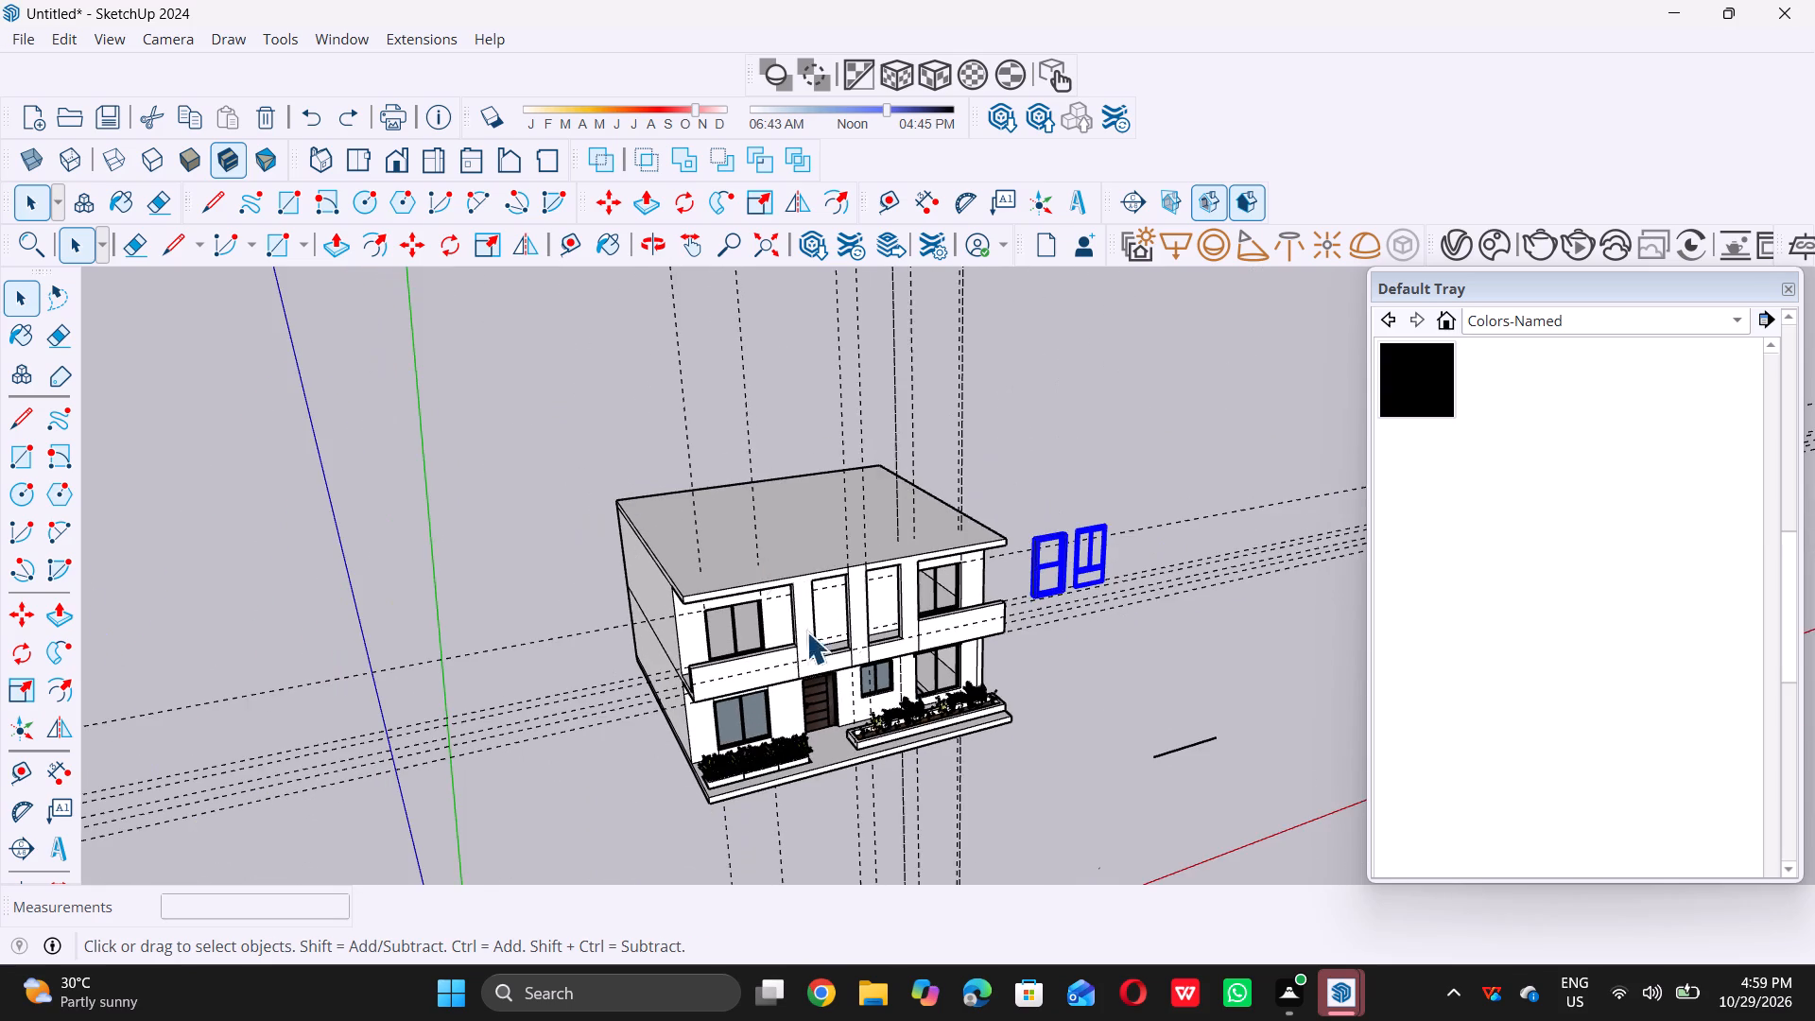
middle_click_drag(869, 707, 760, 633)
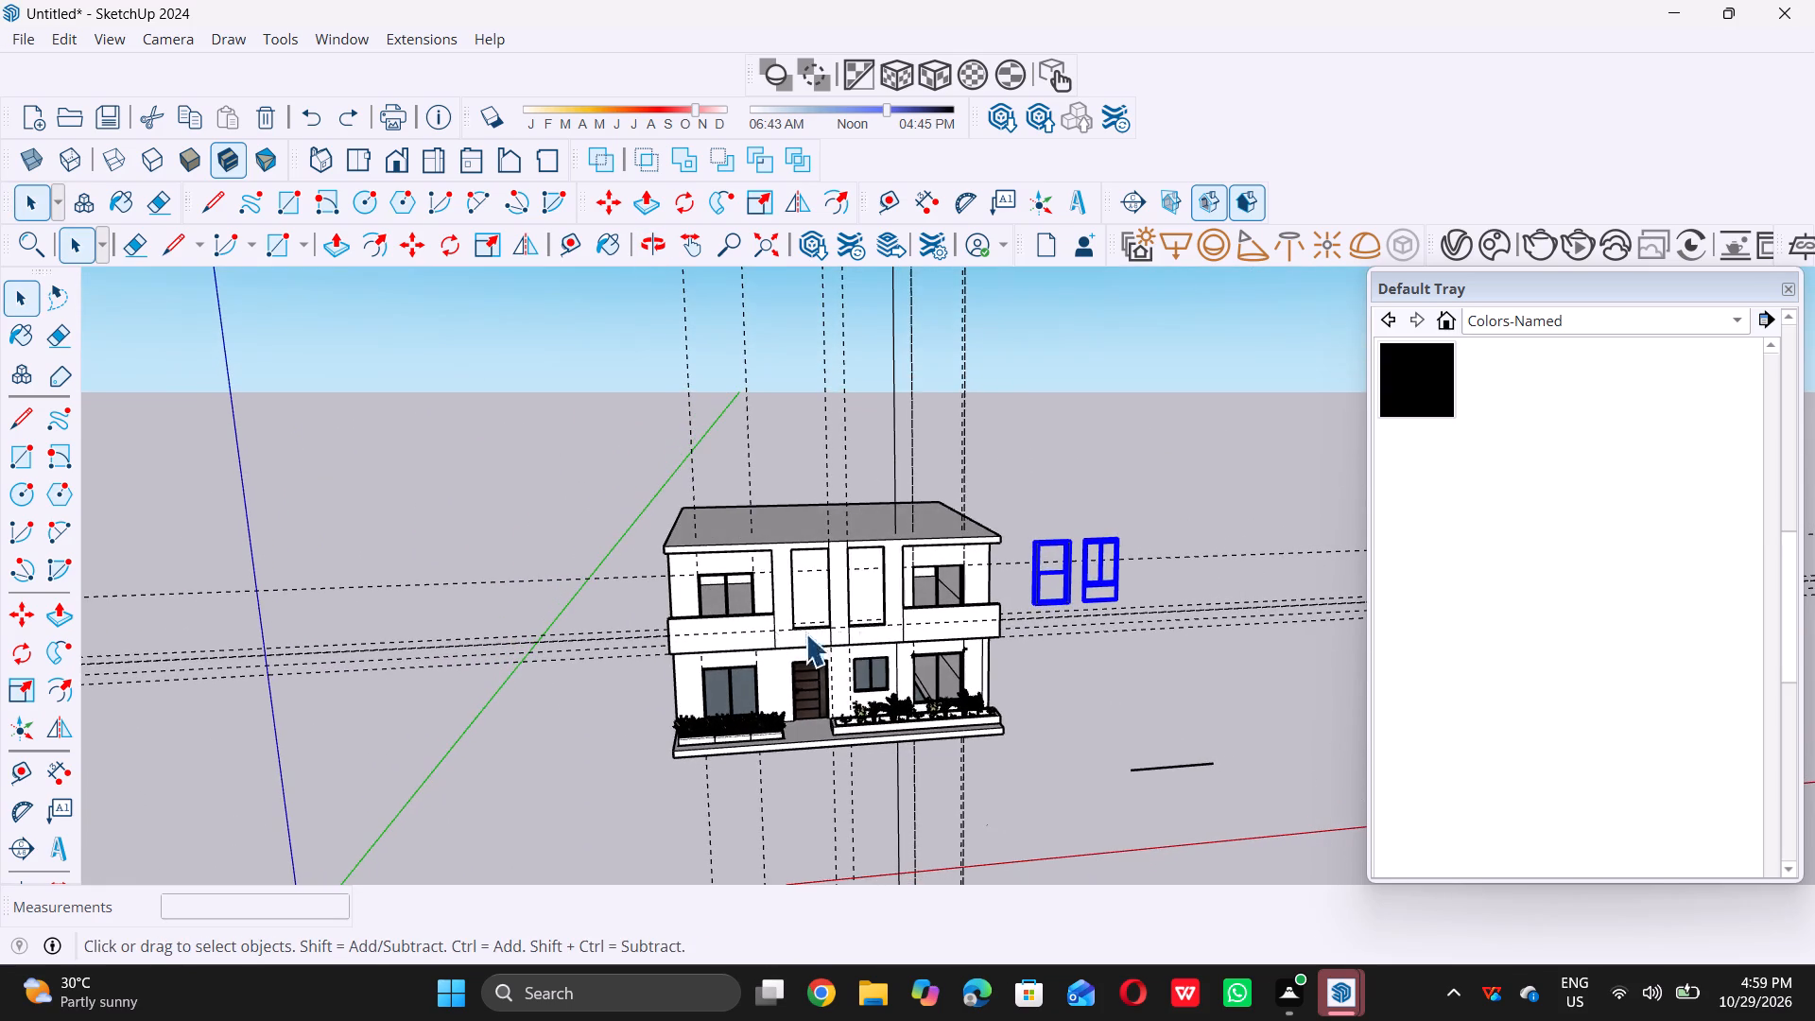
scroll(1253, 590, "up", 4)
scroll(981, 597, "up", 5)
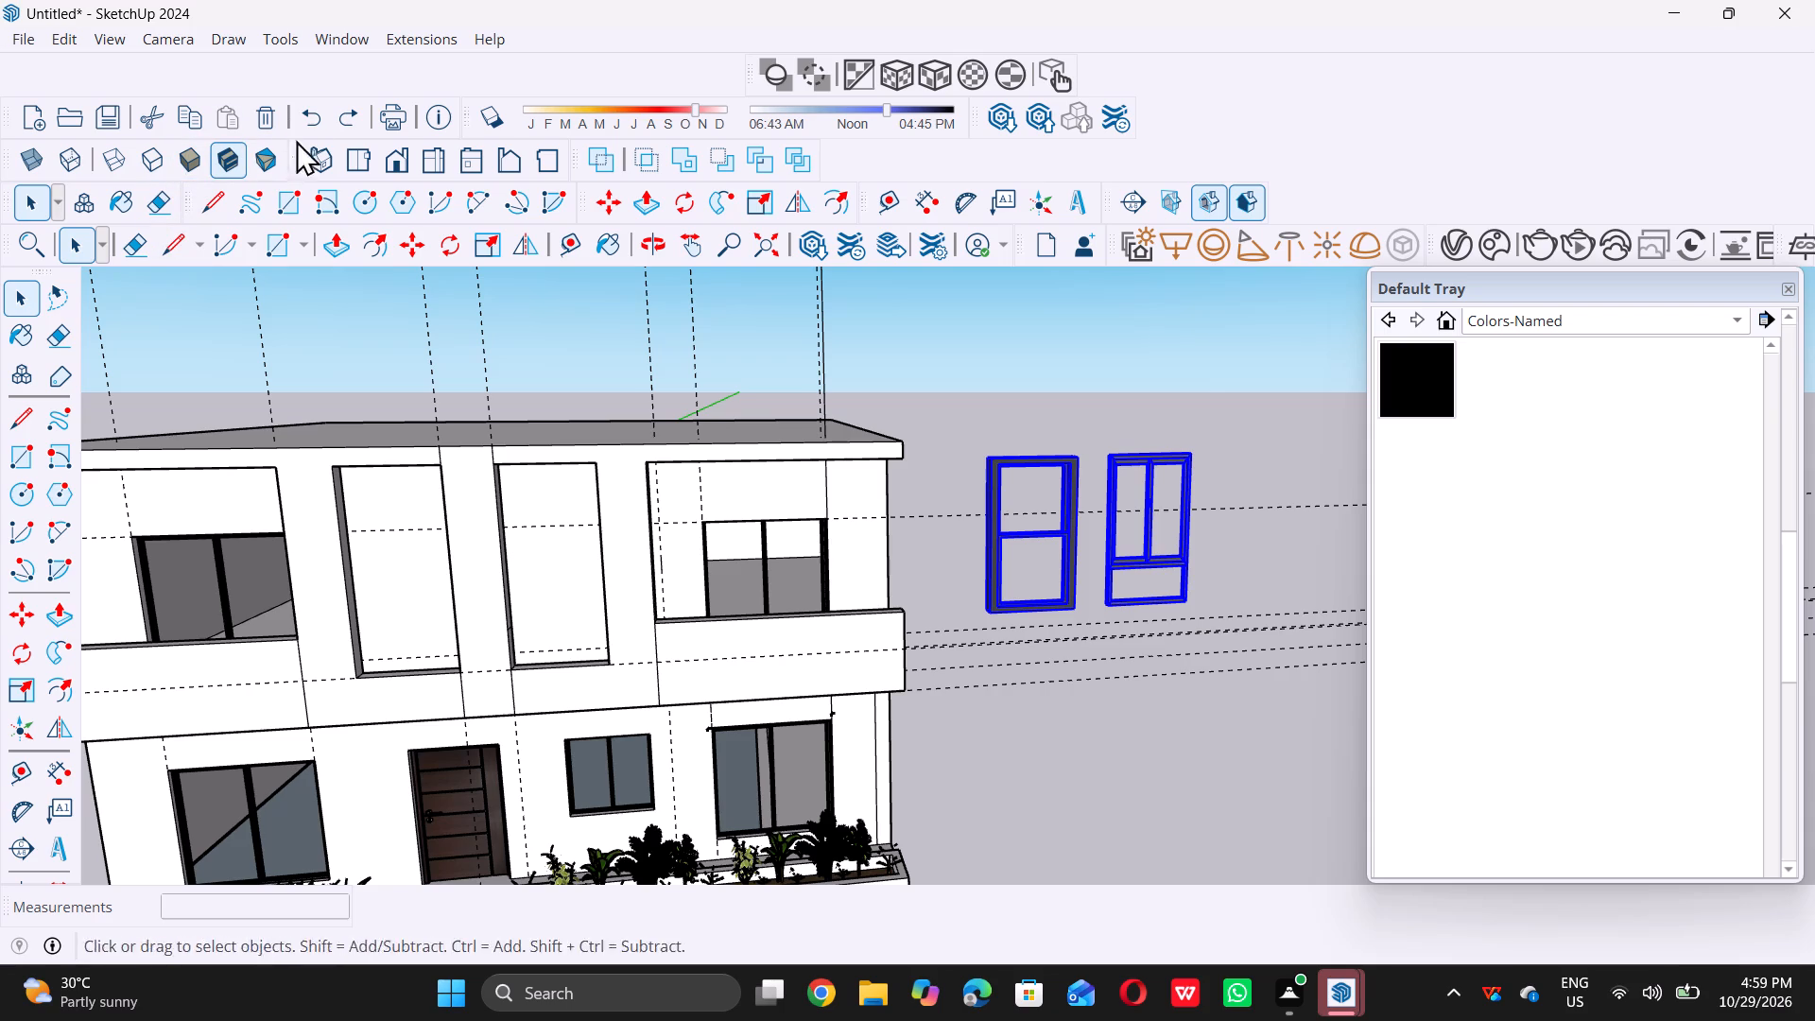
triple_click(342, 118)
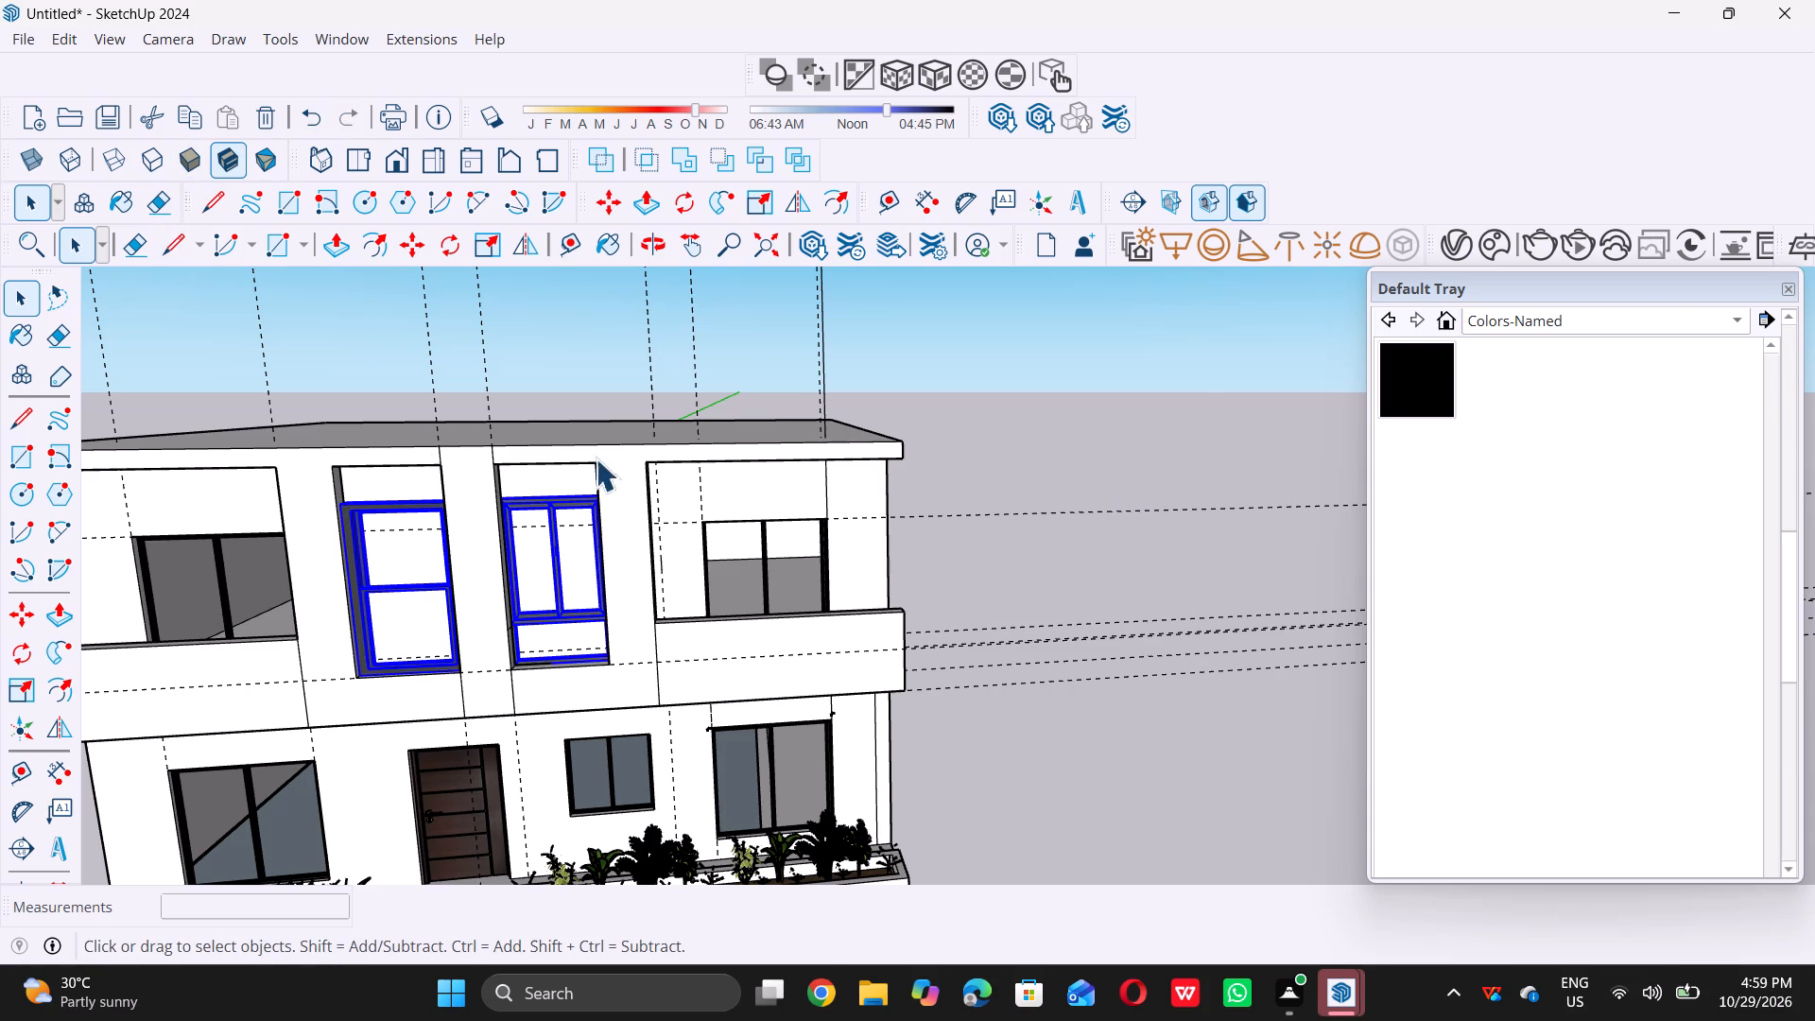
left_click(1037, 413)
Scale the left tall window frame upward along the blue axis to reach the top edge of its opening.
scroll(340, 498, "up", 7)
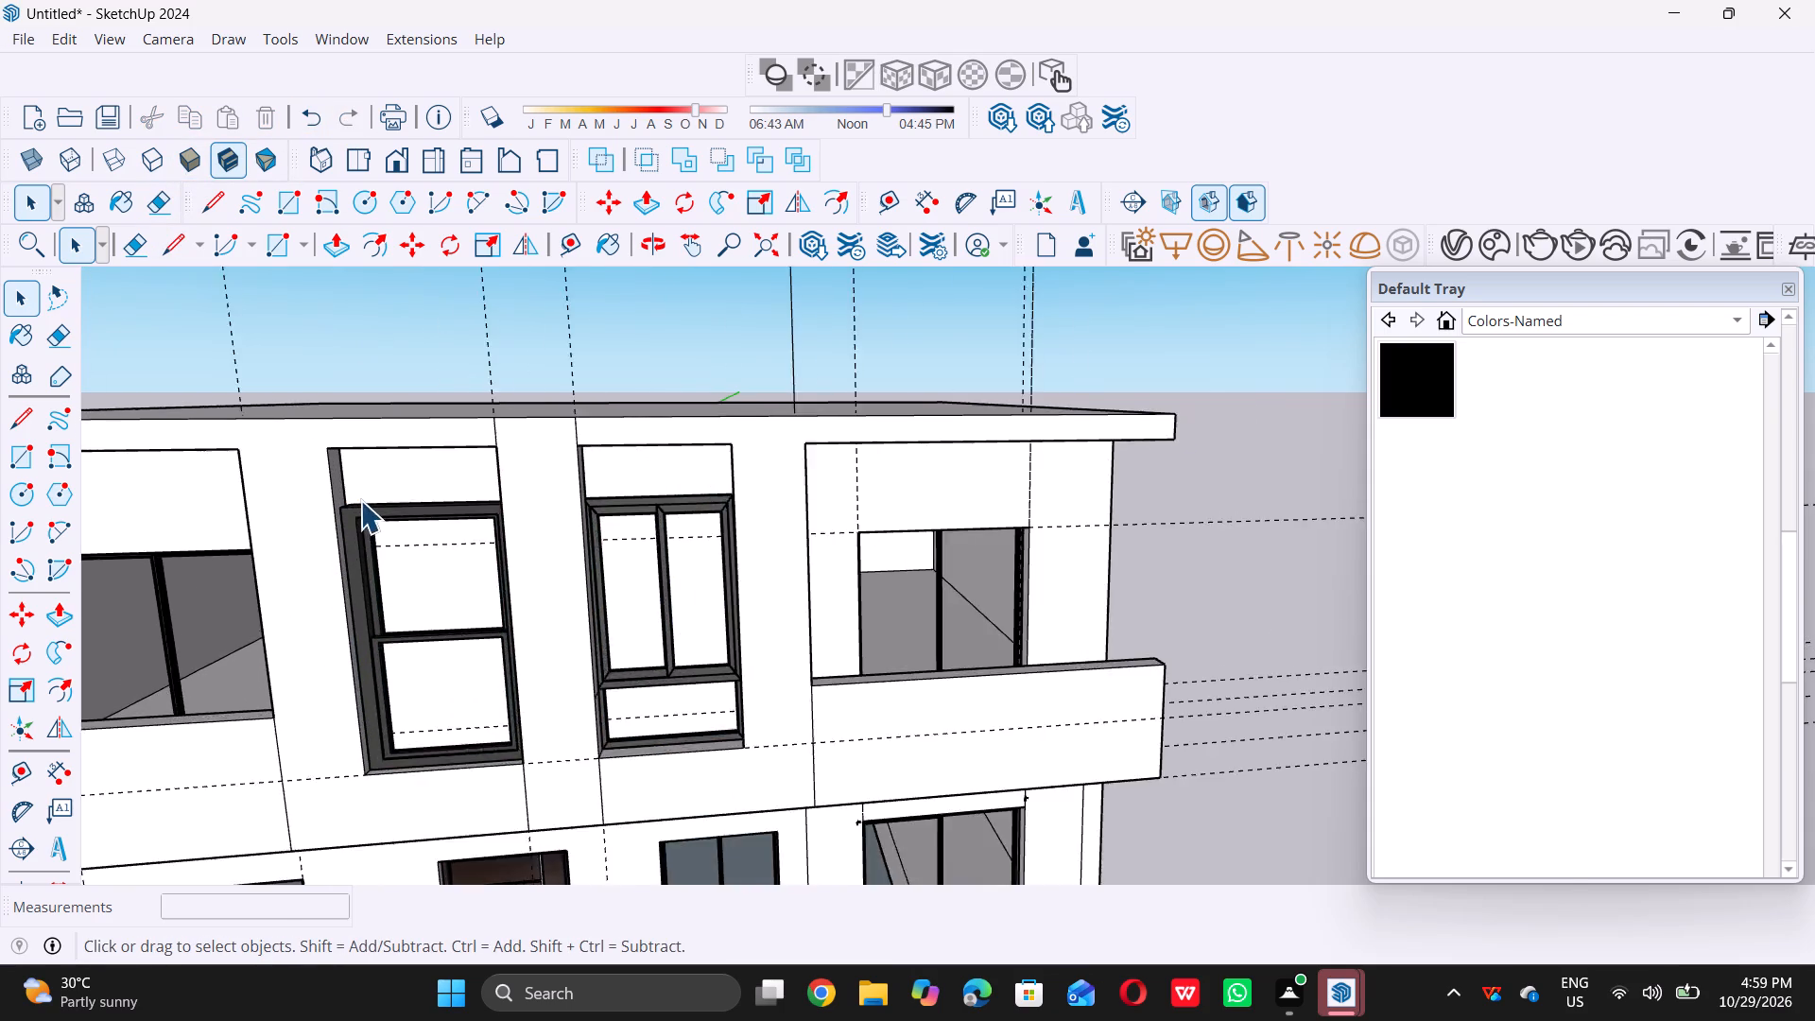
scroll(360, 500, "up", 3)
left_click(389, 528)
key("s")
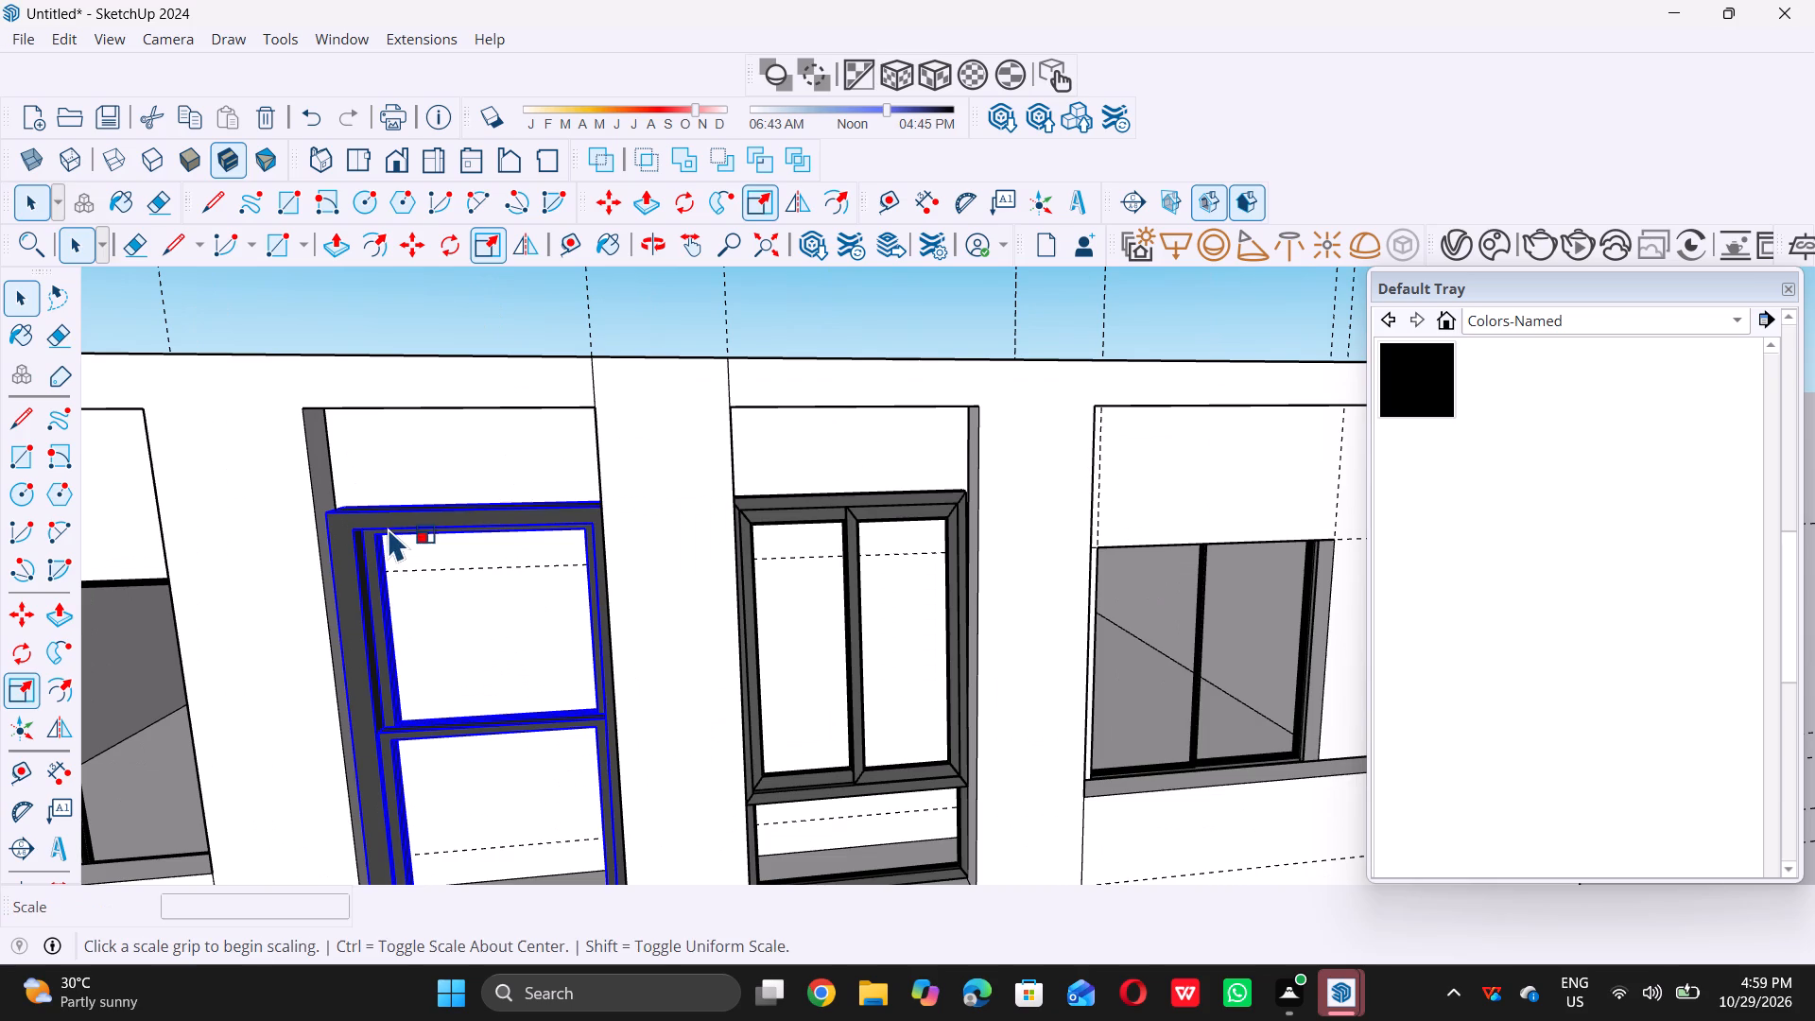
scroll(465, 501, "up", 10)
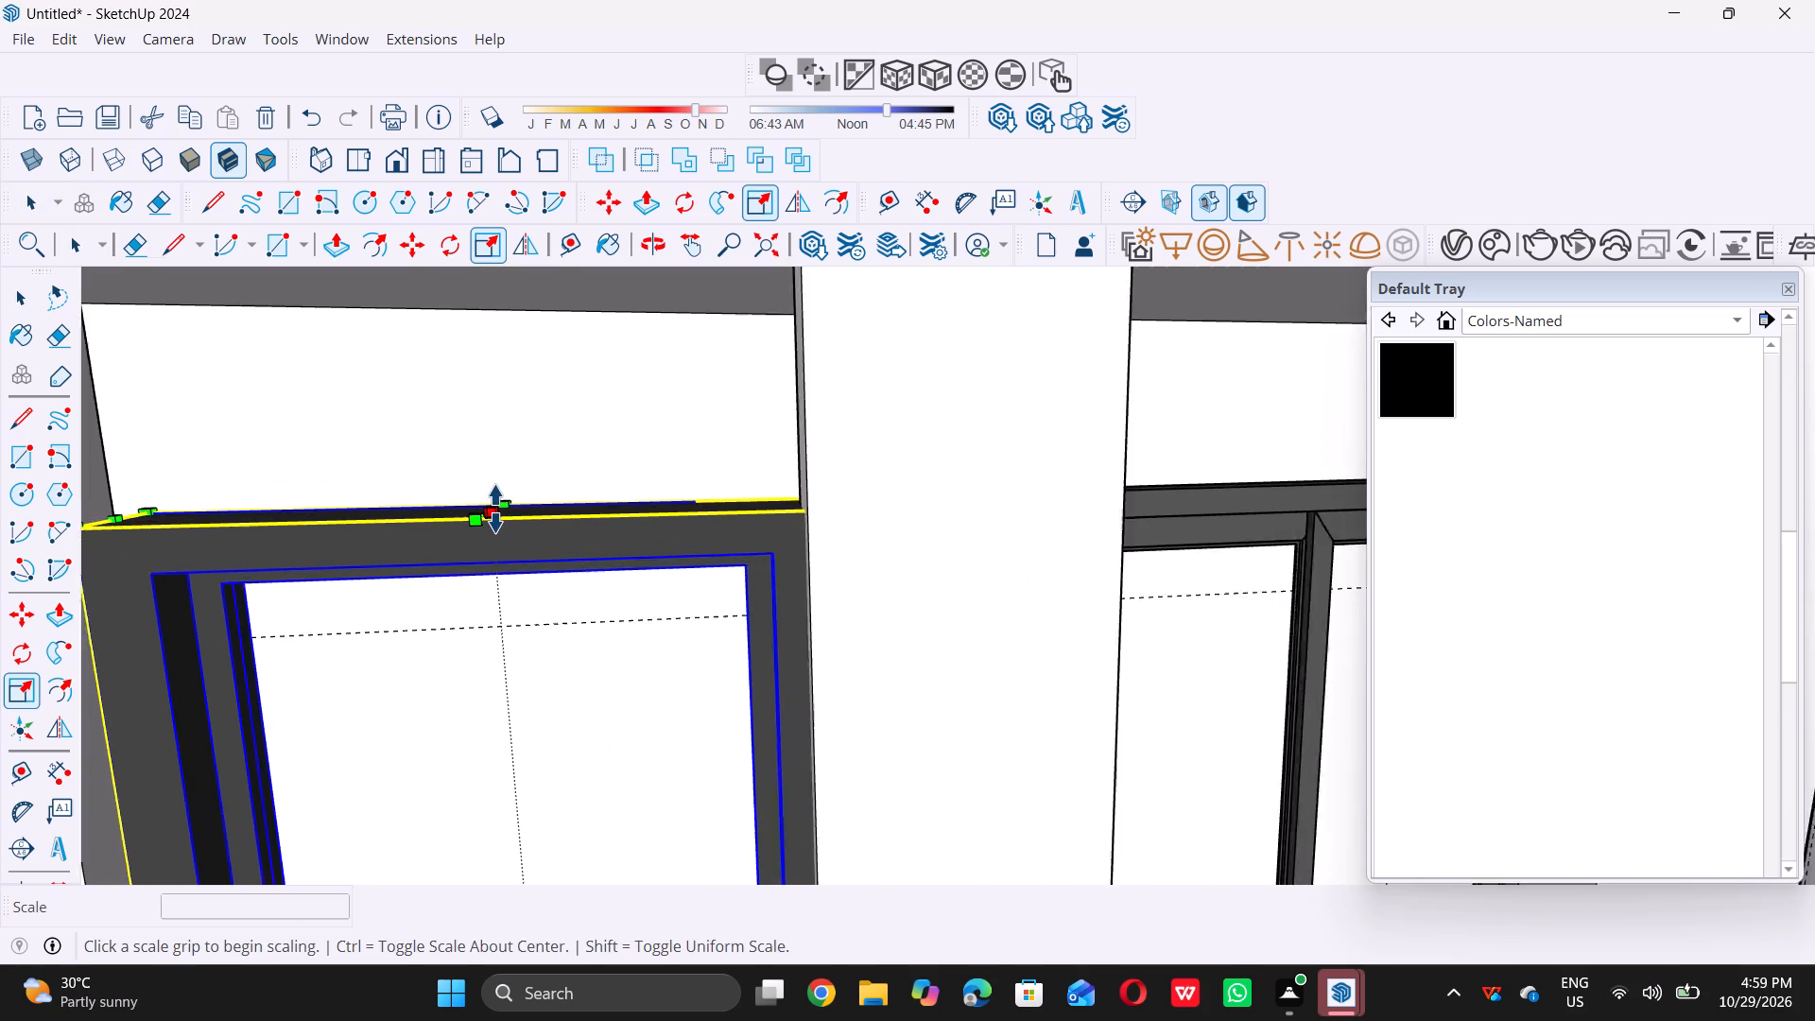
left_click(495, 509)
scroll(495, 509, "down", 8)
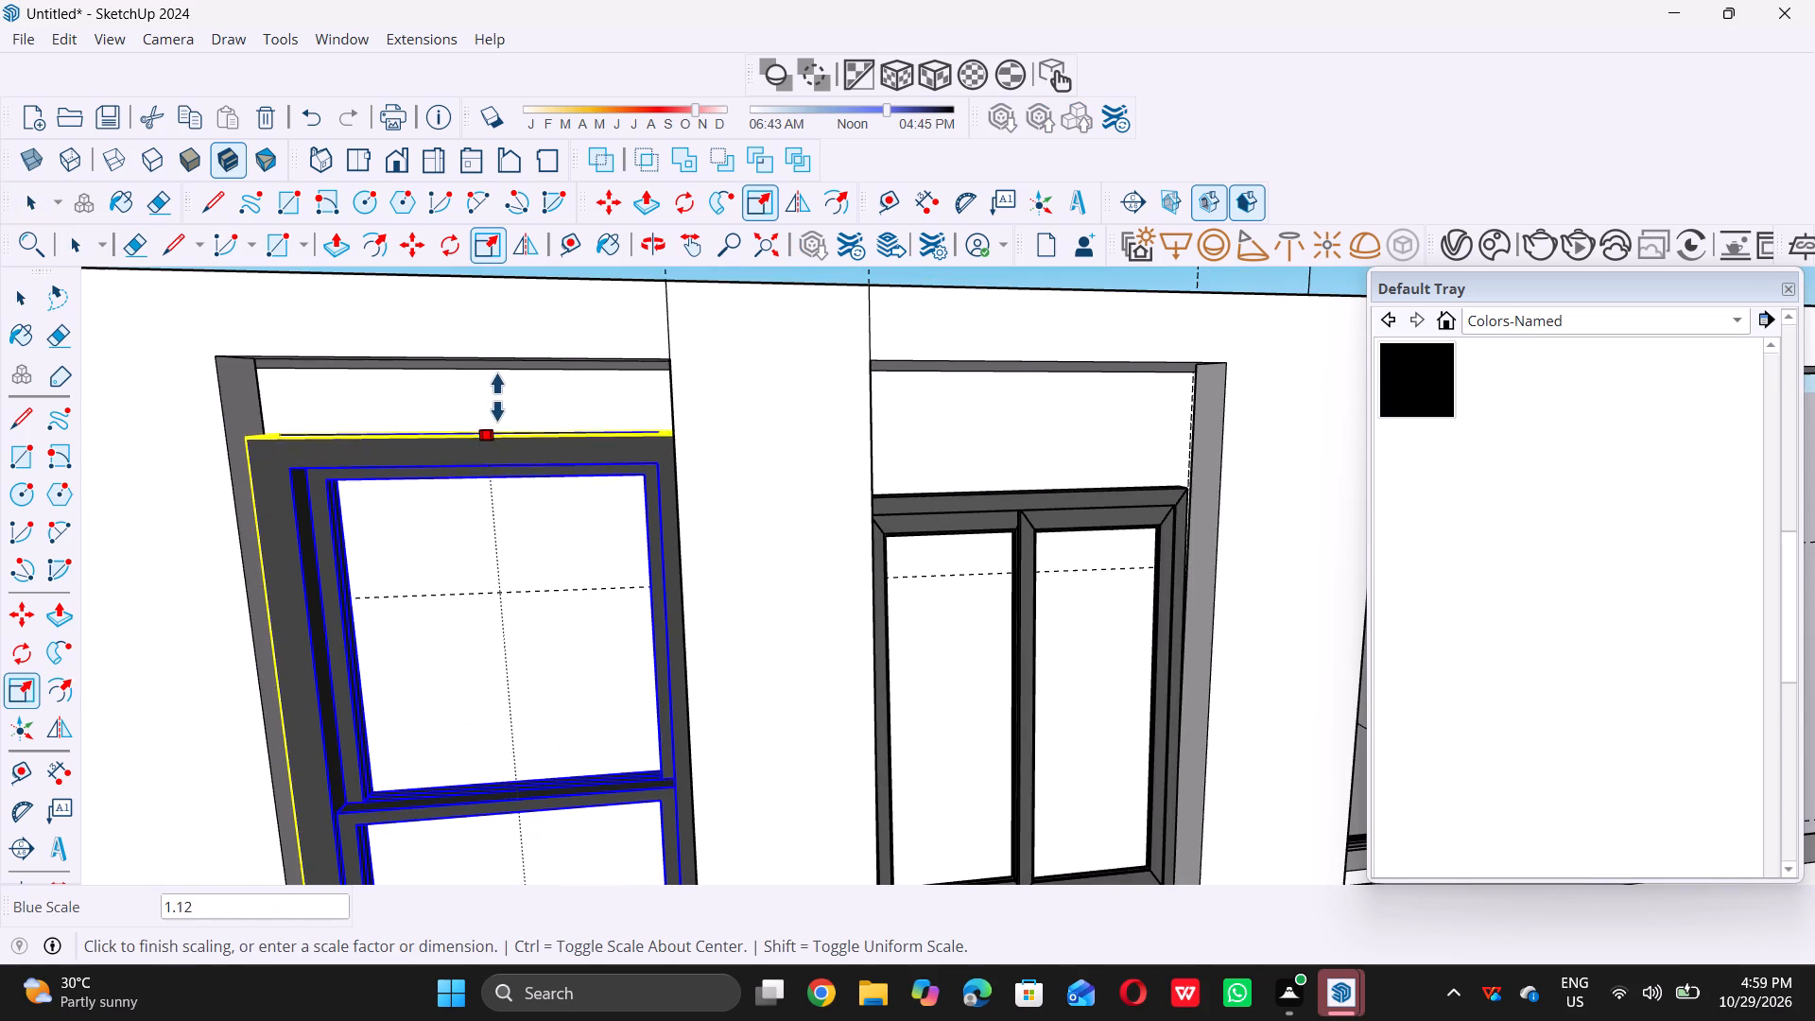
left_click(494, 357)
scroll(479, 365, "down", 5)
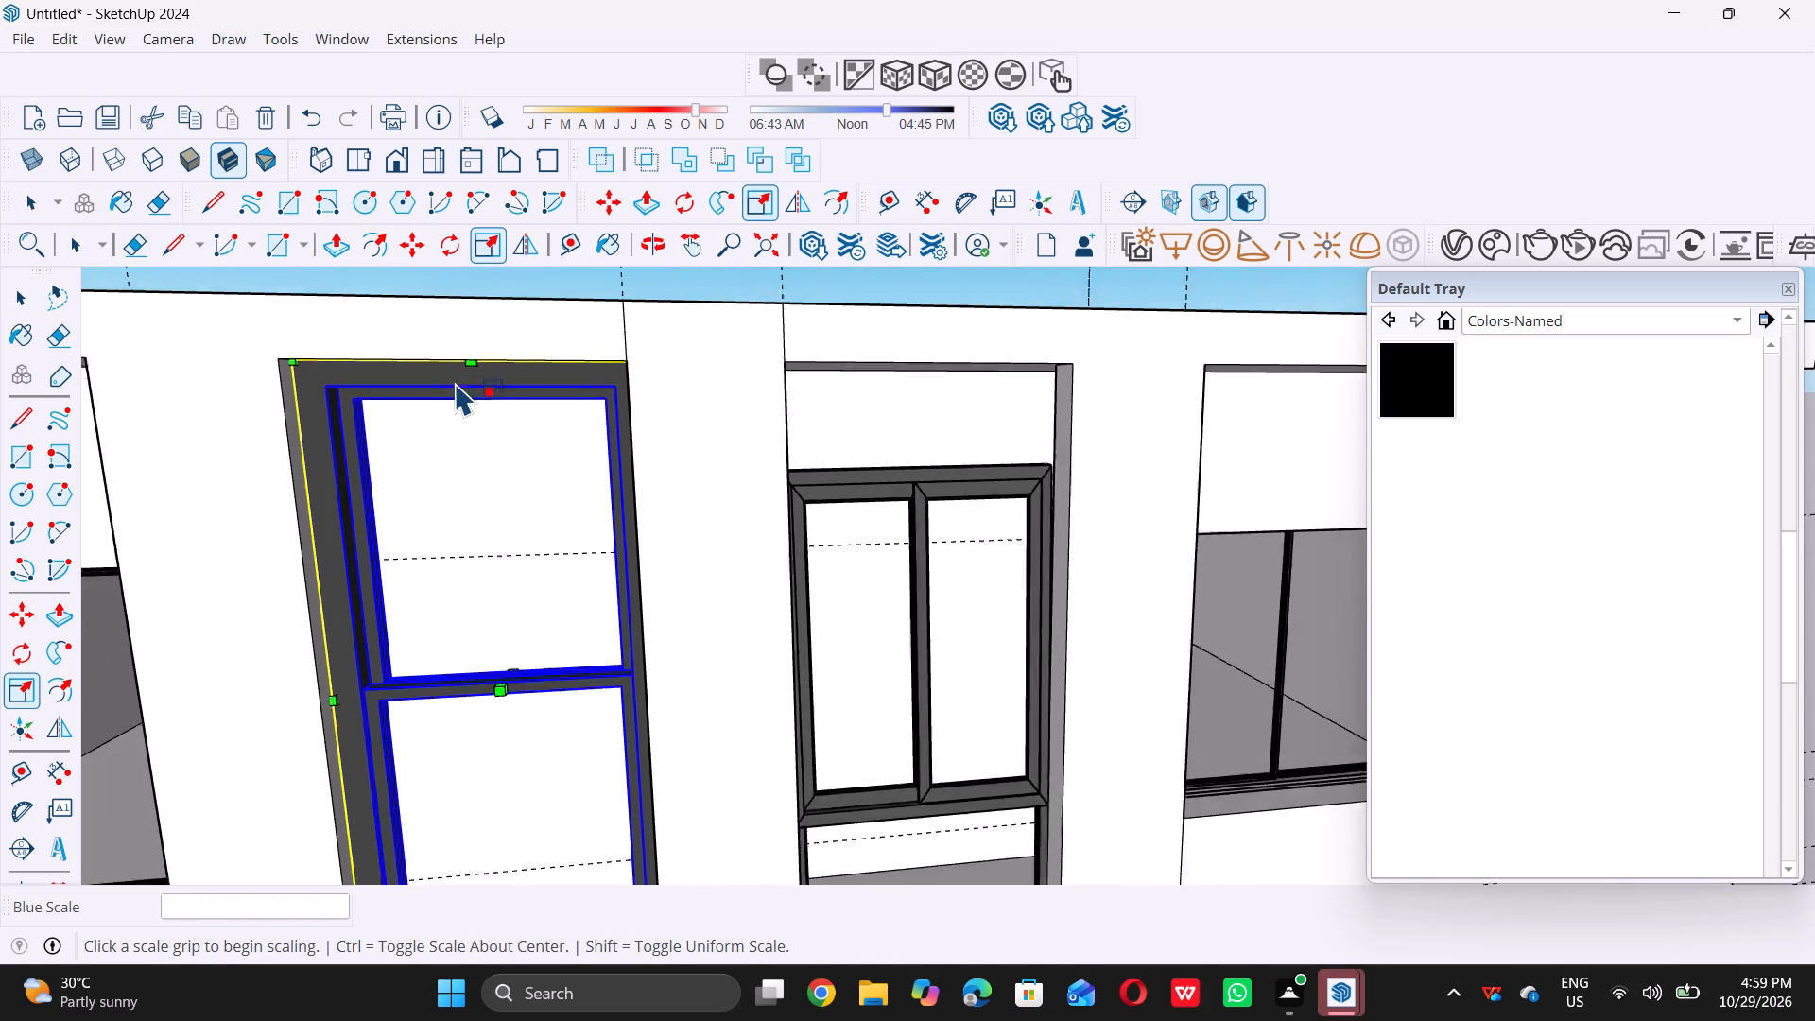
scroll(456, 382, "down", 3)
key("space")
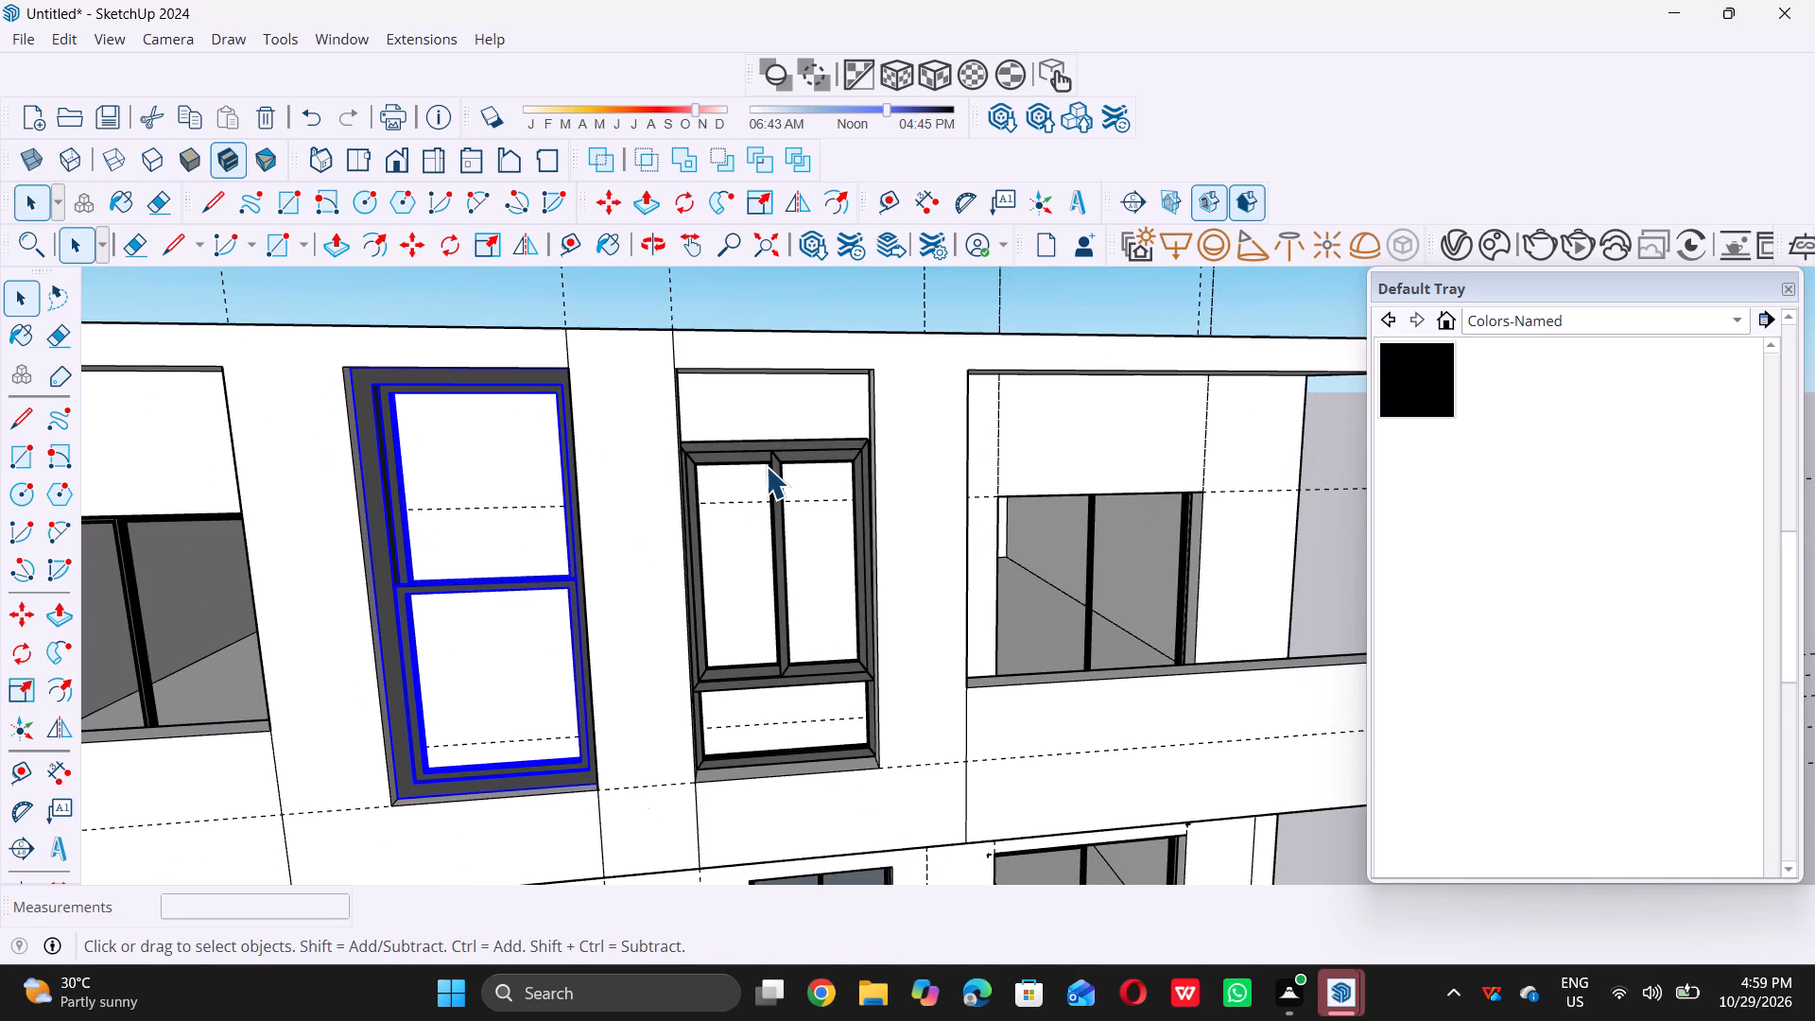
Scale the right tall window frame upward along the blue axis by about 1.18 to reach the top edge of its opening.
triple_click(773, 453)
scroll(729, 487, "down", 4)
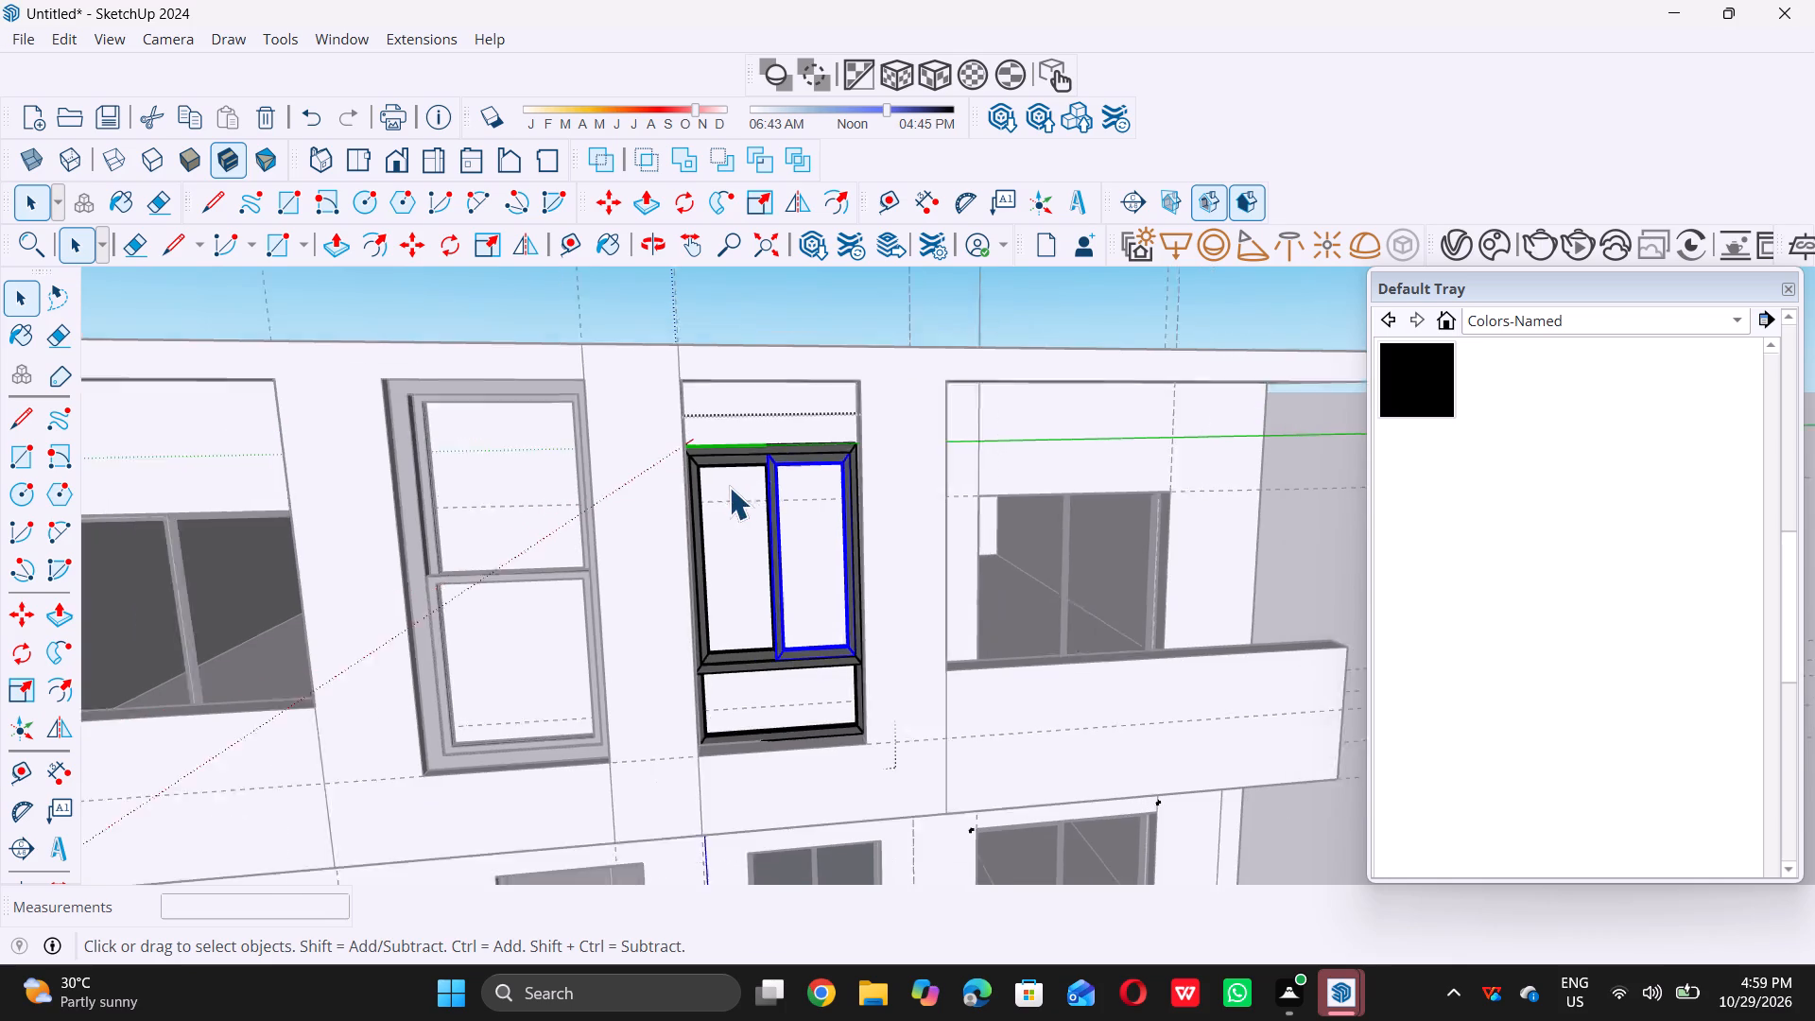
scroll(729, 487, "down", 5)
double_click(1153, 514)
scroll(719, 492, "up", 5)
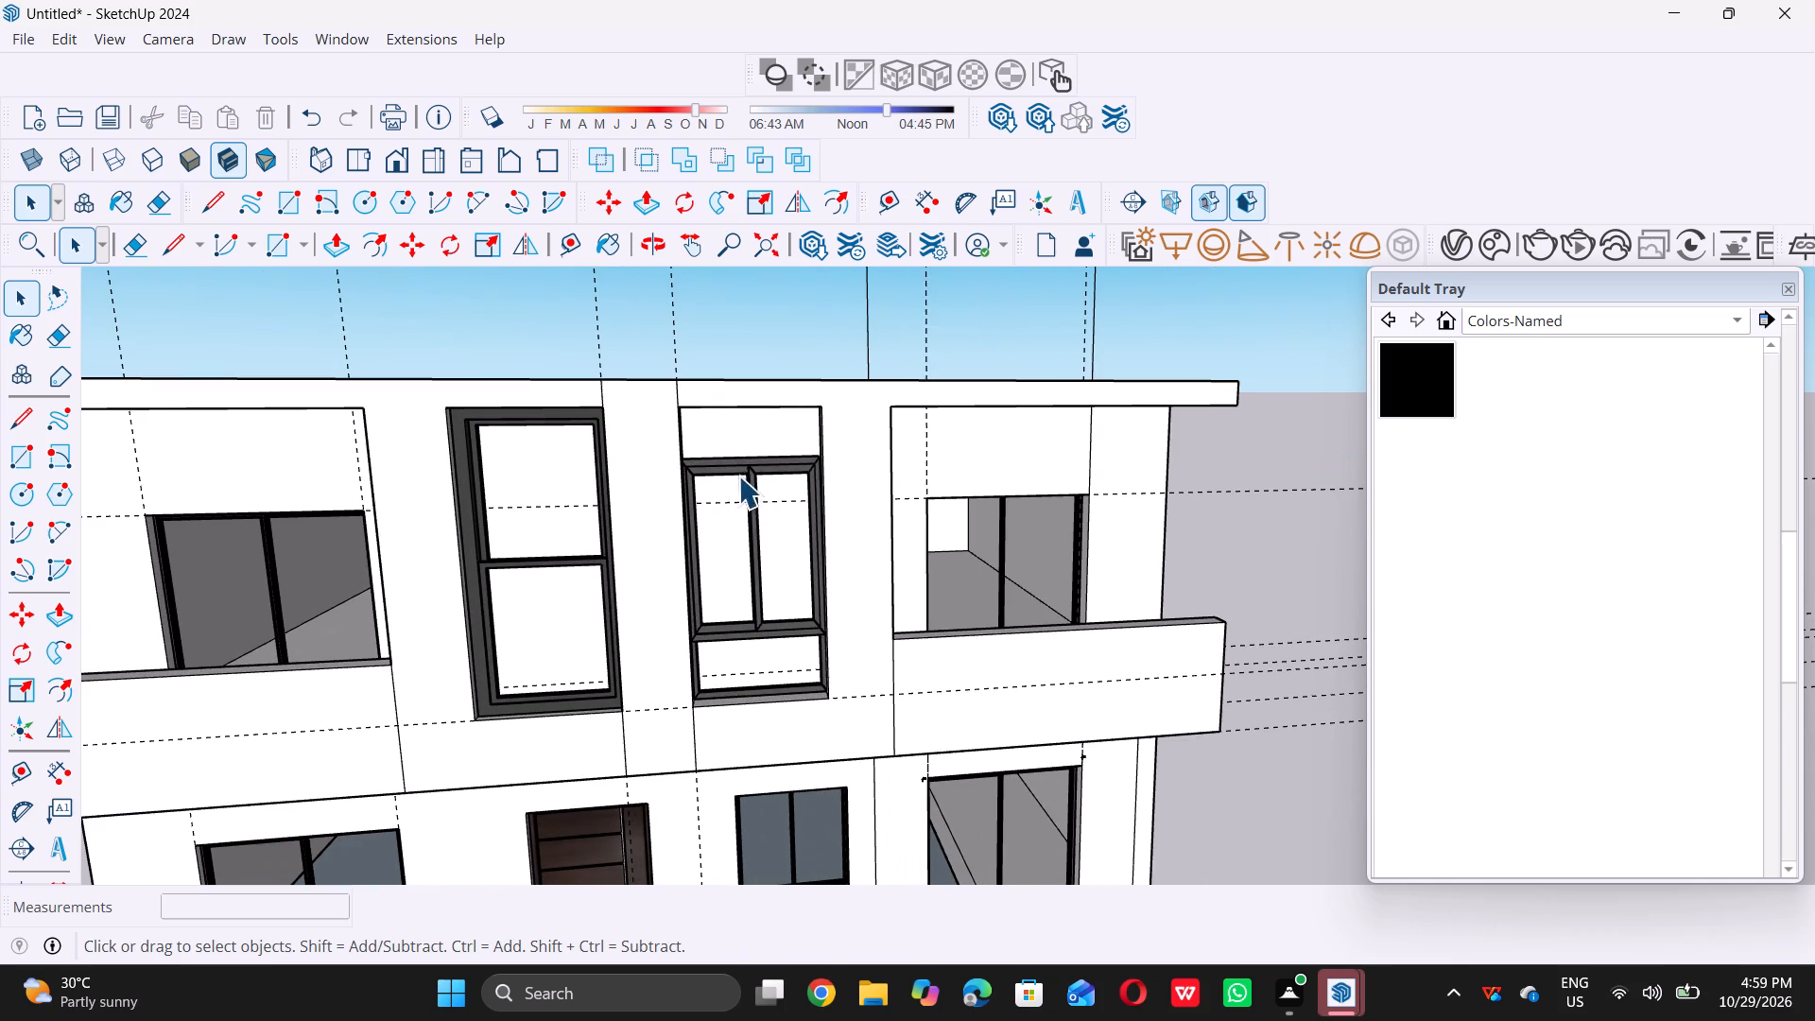
left_click(748, 468)
key("s")
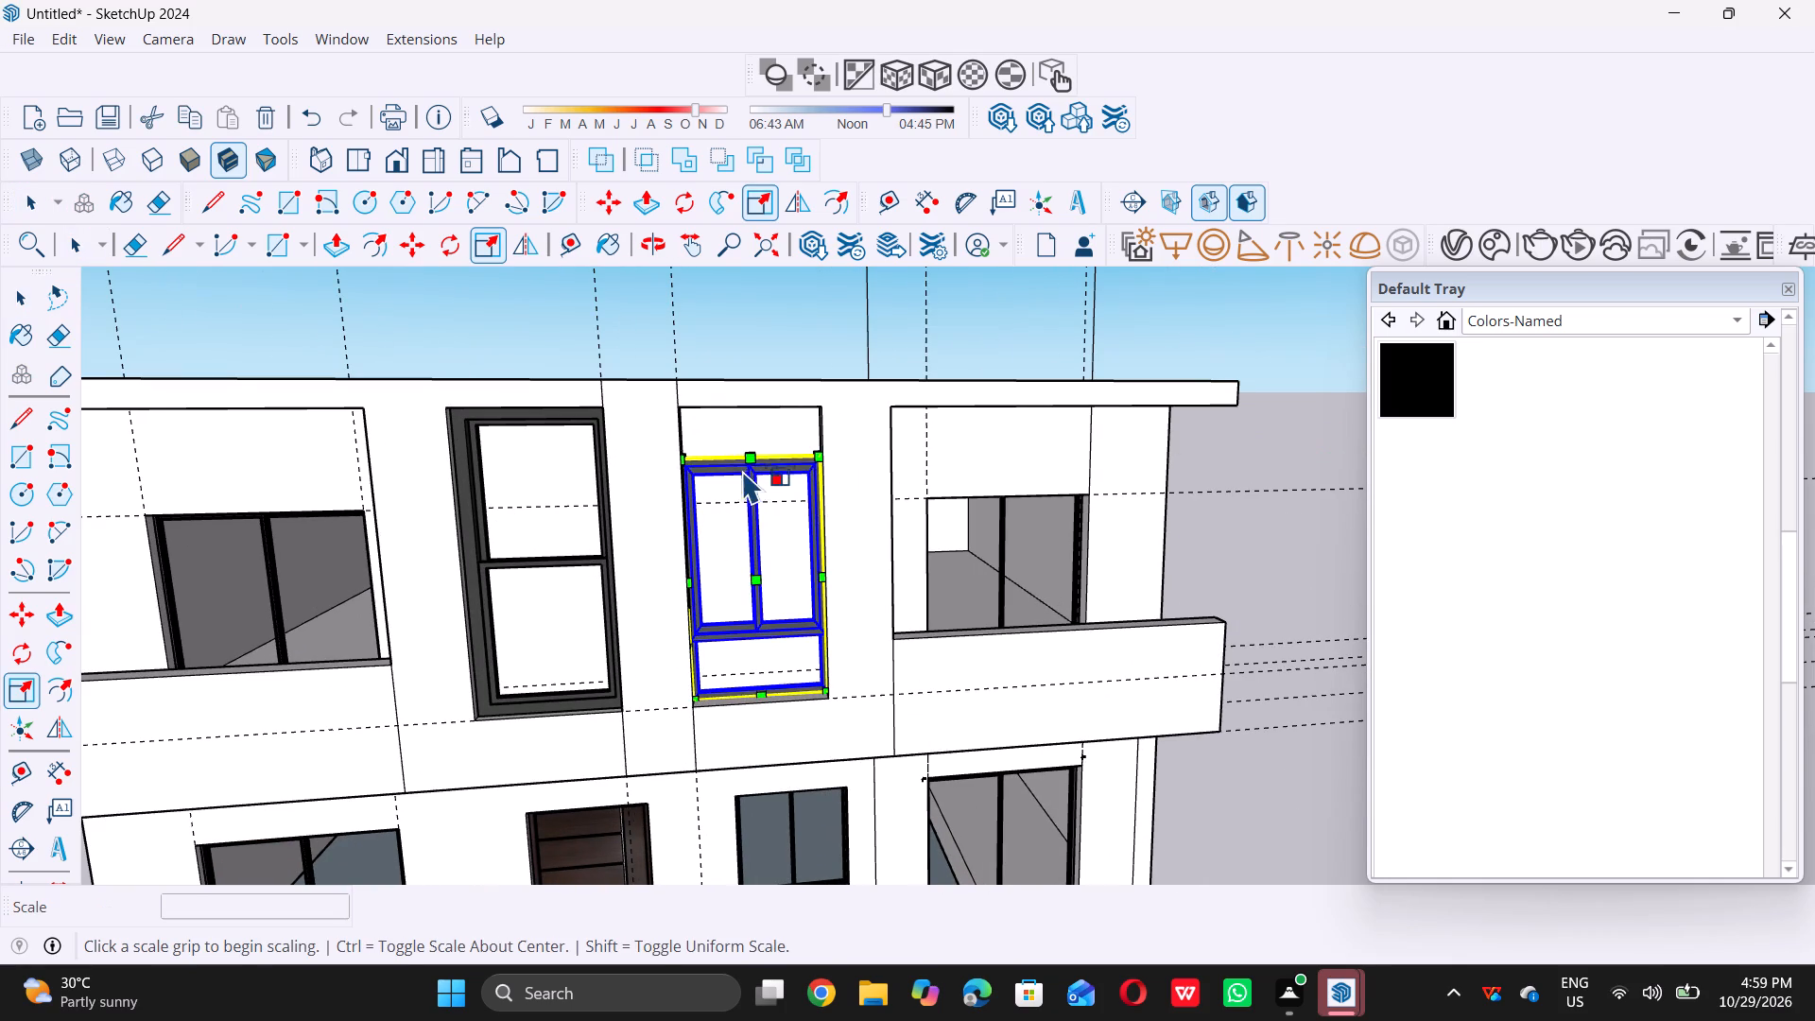
scroll(736, 465, "up", 18)
middle_click_drag(831, 482, 541, 598)
scroll(849, 442, "up", 4)
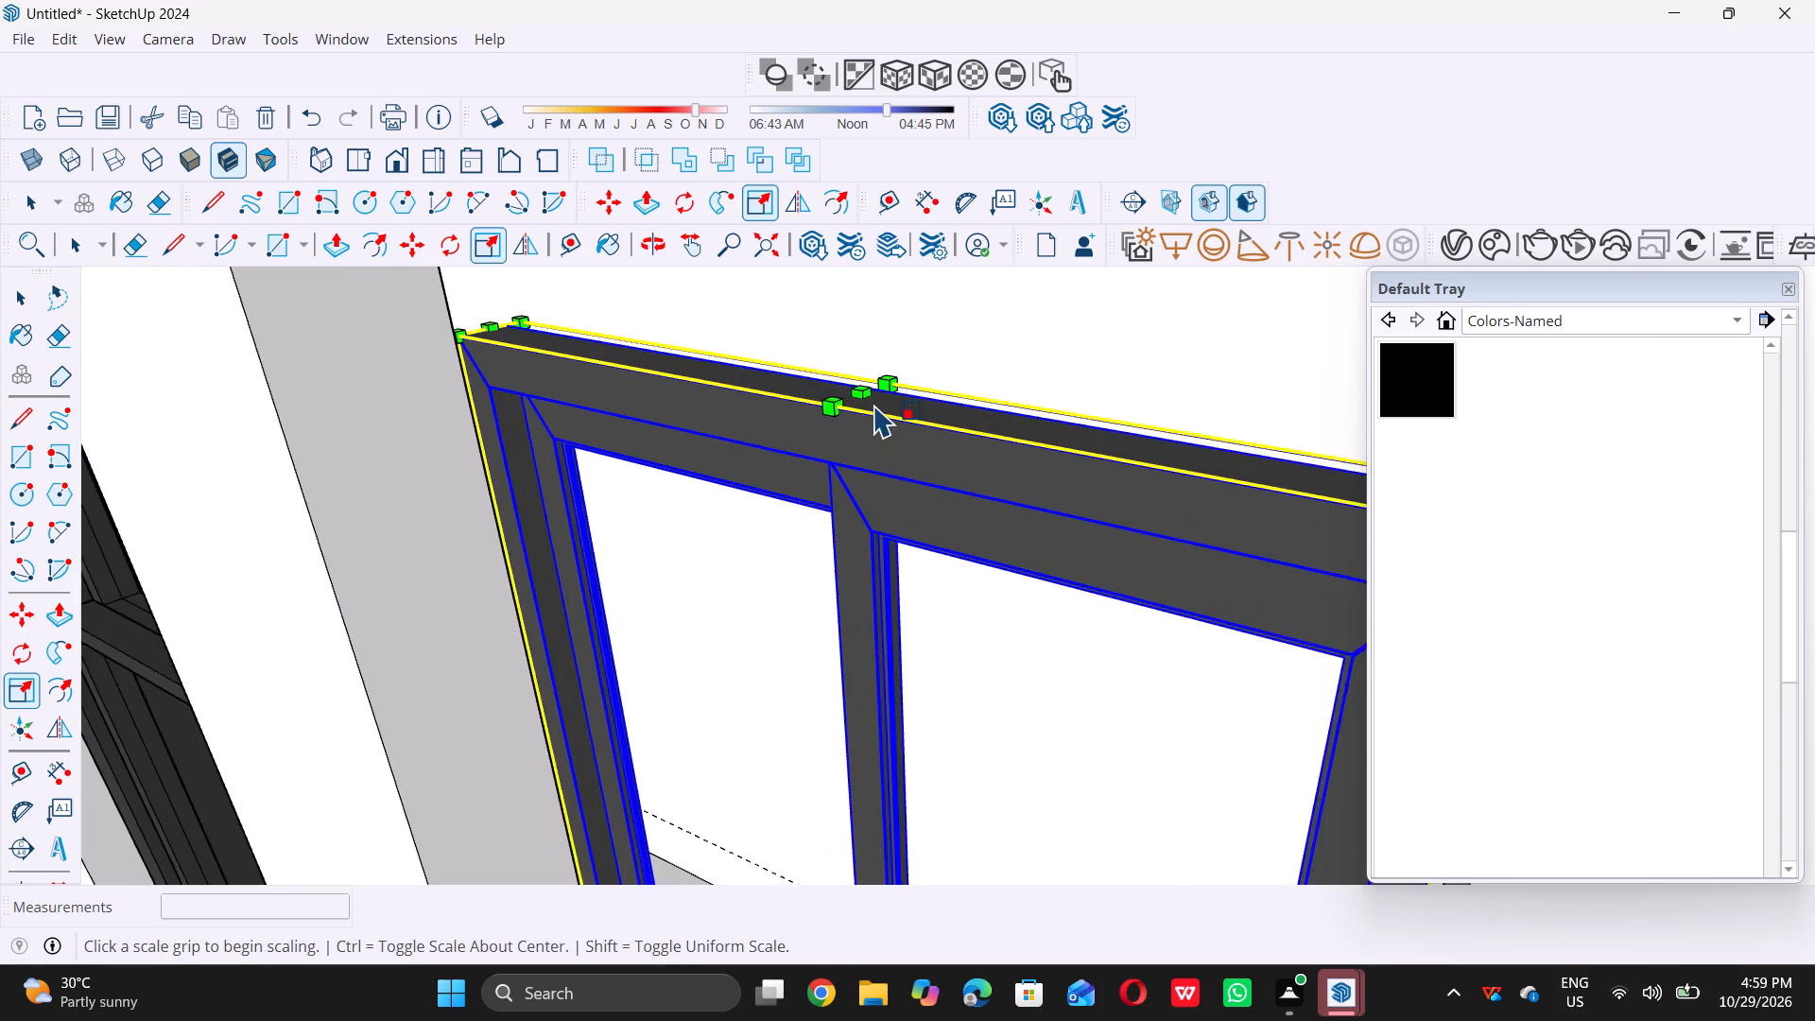
scroll(874, 404, "up", 4)
left_click(857, 393)
scroll(857, 391, "down", 14)
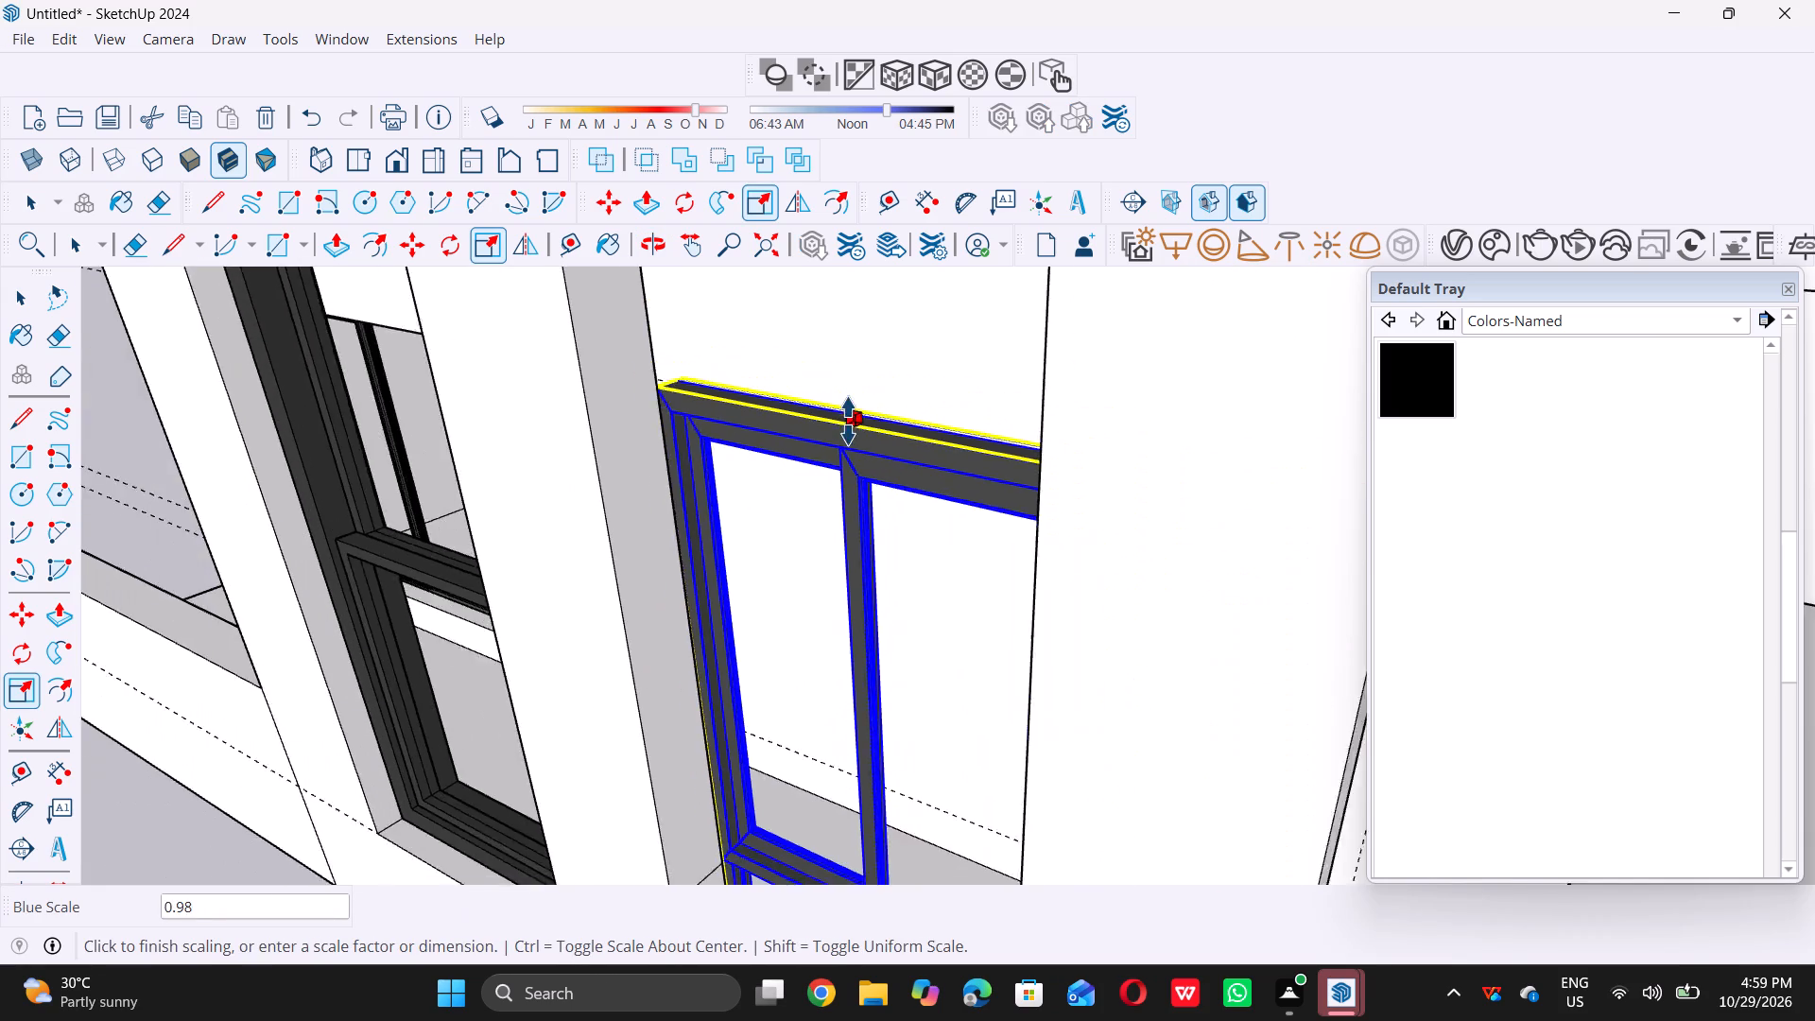
scroll(848, 421, "down", 5)
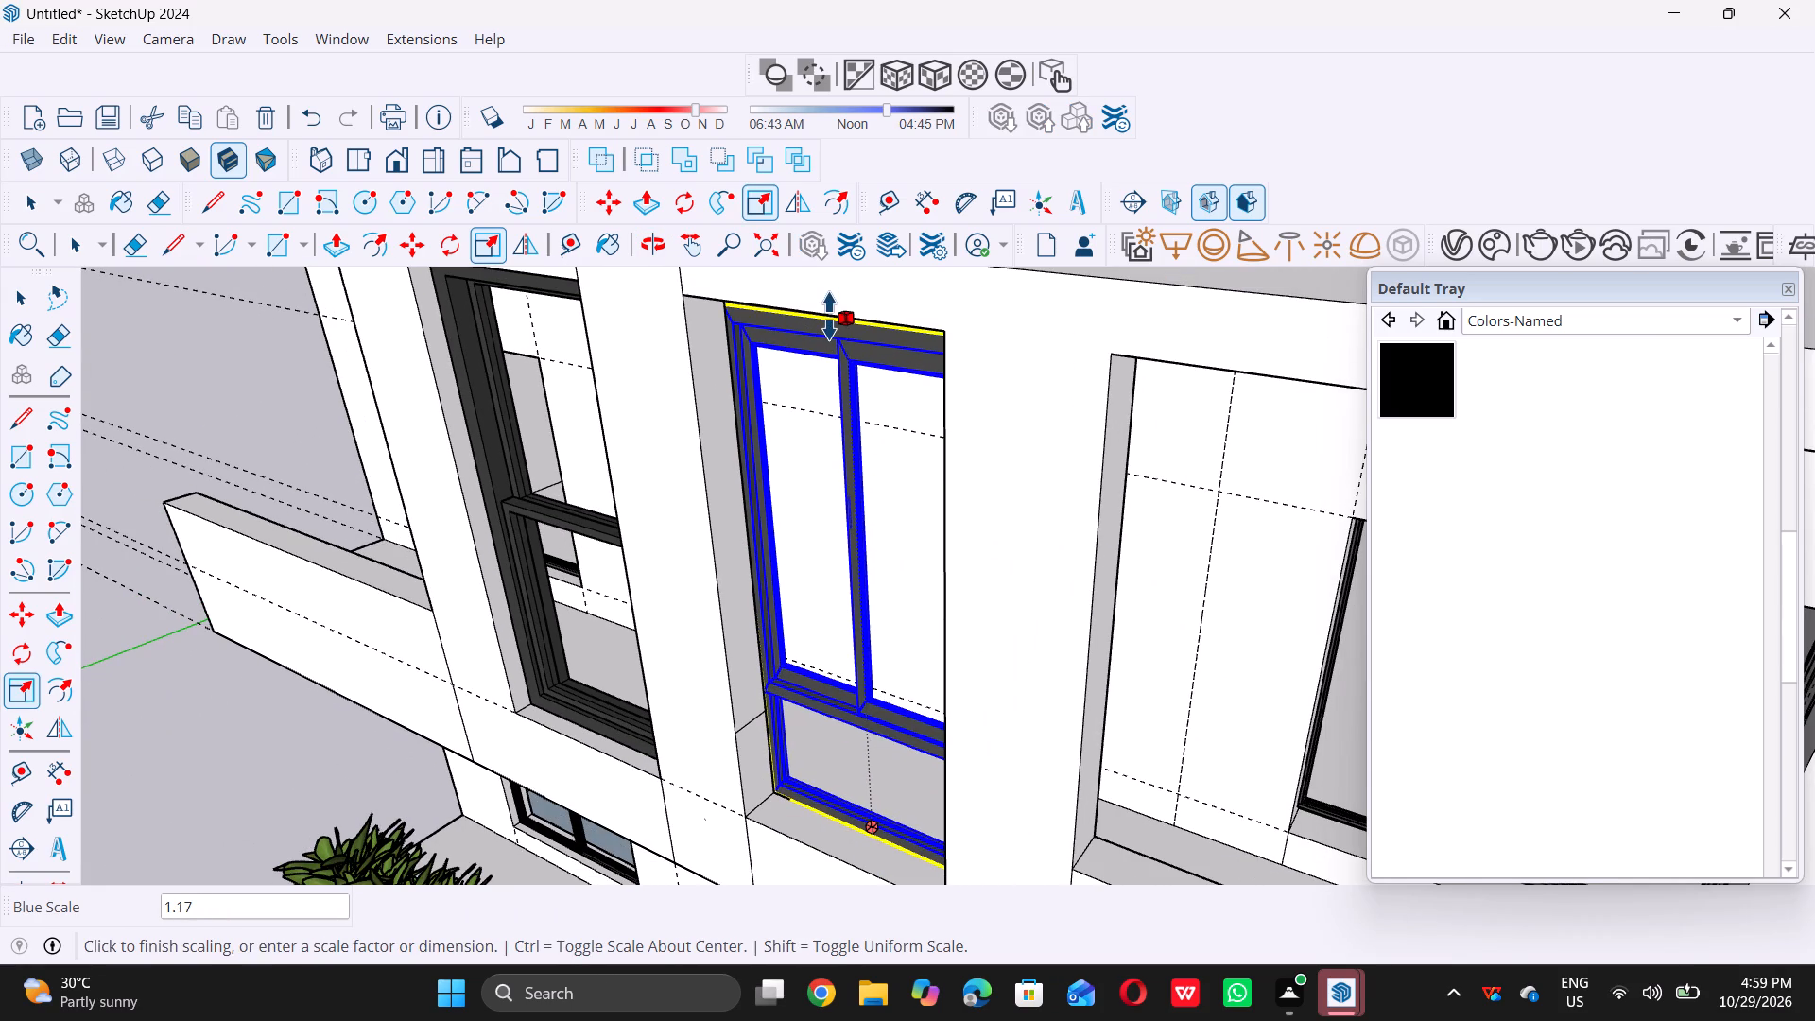
double_click(831, 313)
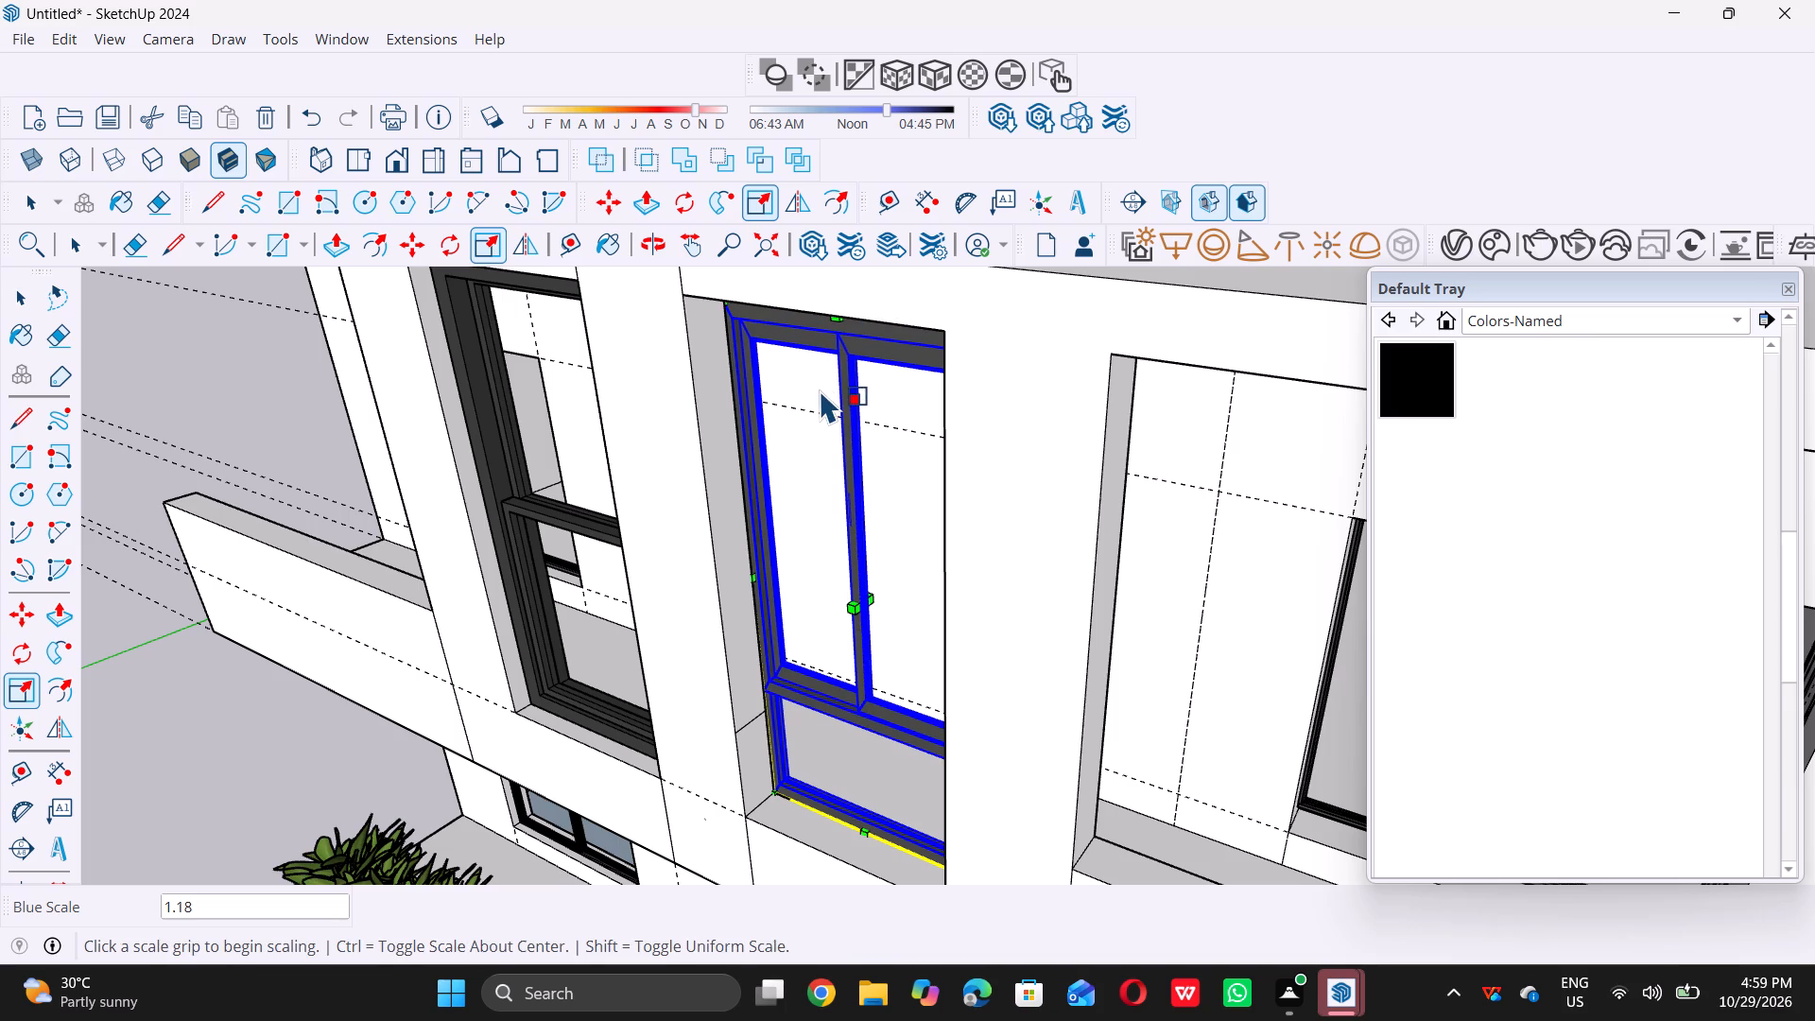
key("space")
scroll(821, 389, "down", 6)
scroll(719, 576, "down", 3)
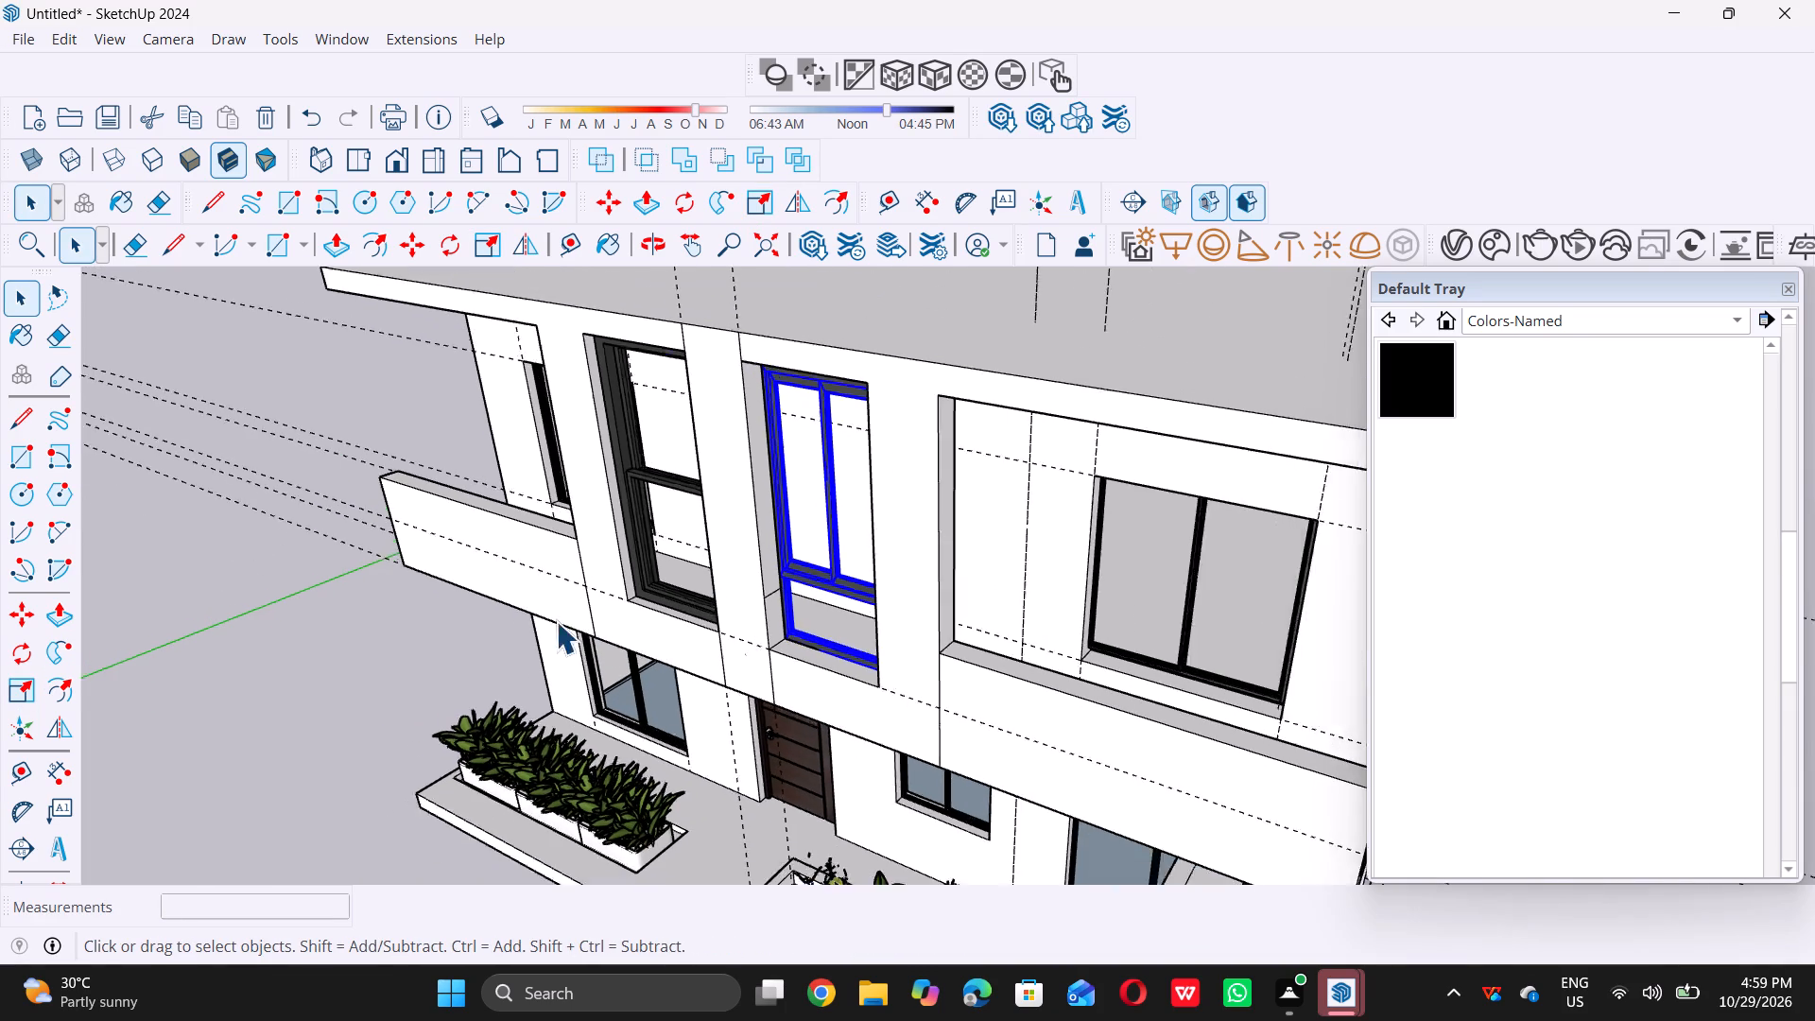
Move the right tall window frame 4 1/2" outward by its bottom corner, along the depth edge at the bottom of its opening.
left_click(352, 655)
scroll(695, 632, "up", 4)
scroll(791, 625, "up", 11)
left_click(787, 630)
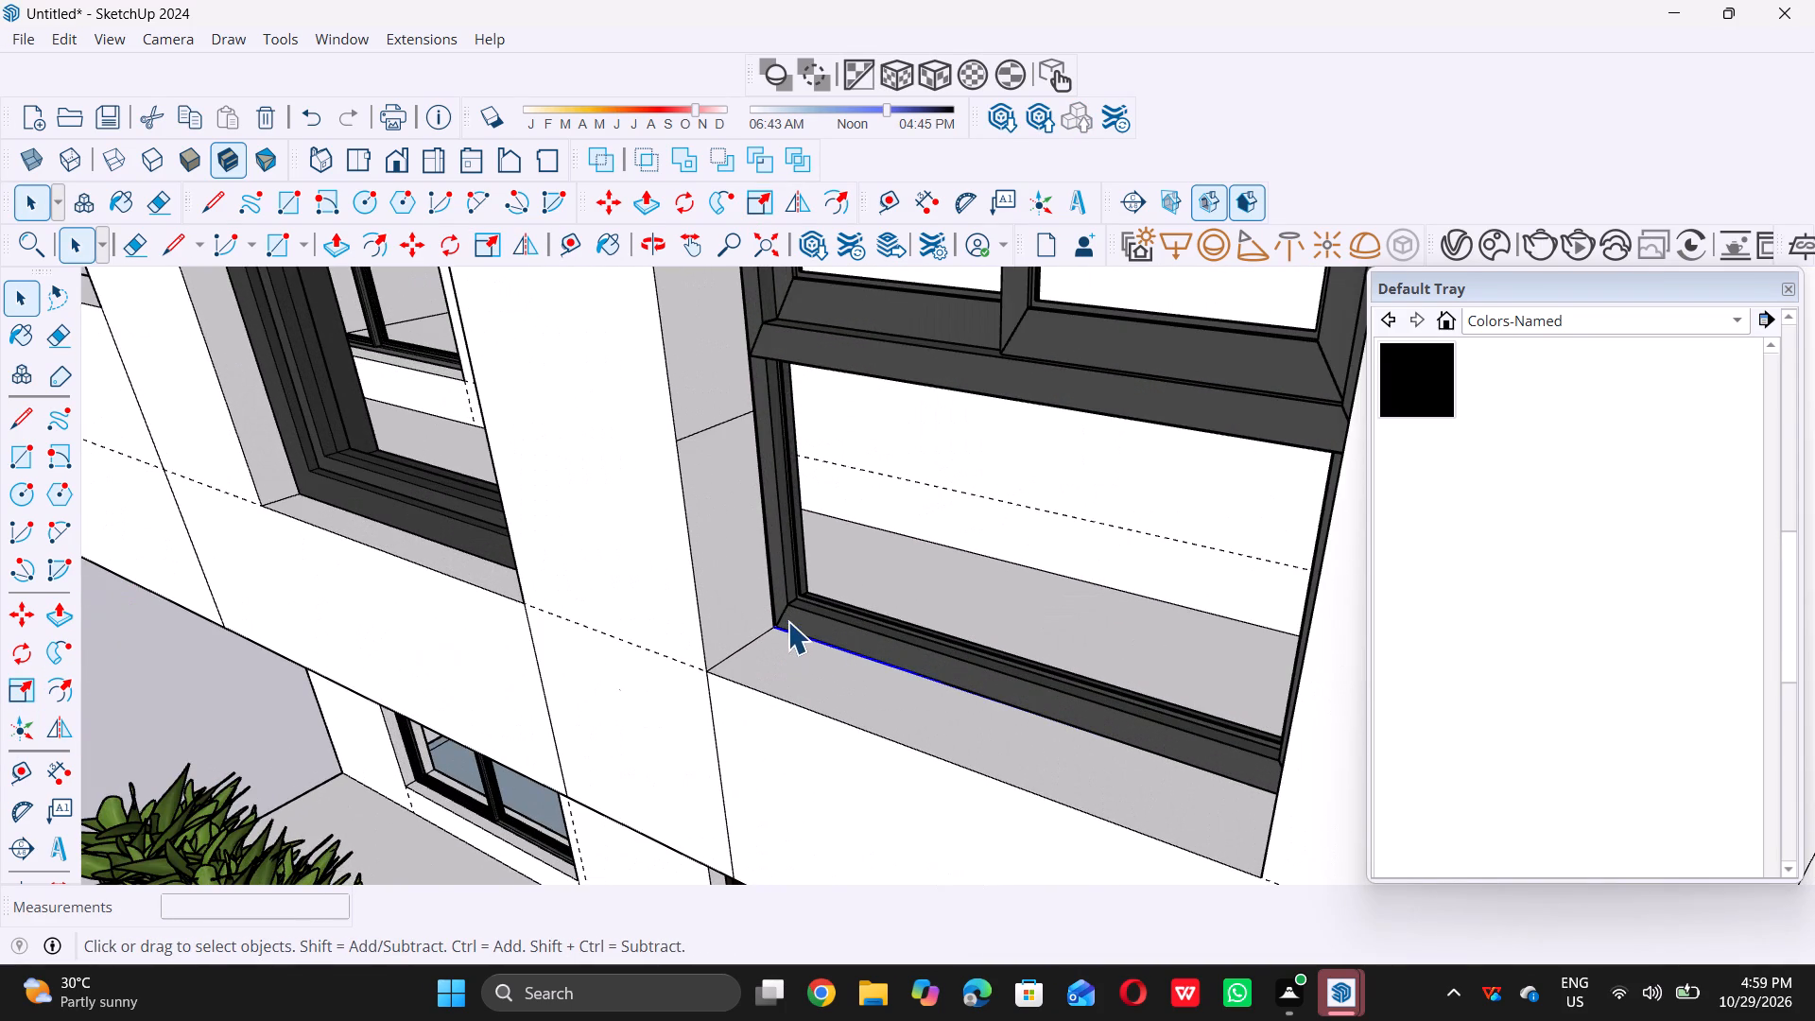
left_click(794, 614)
key("m")
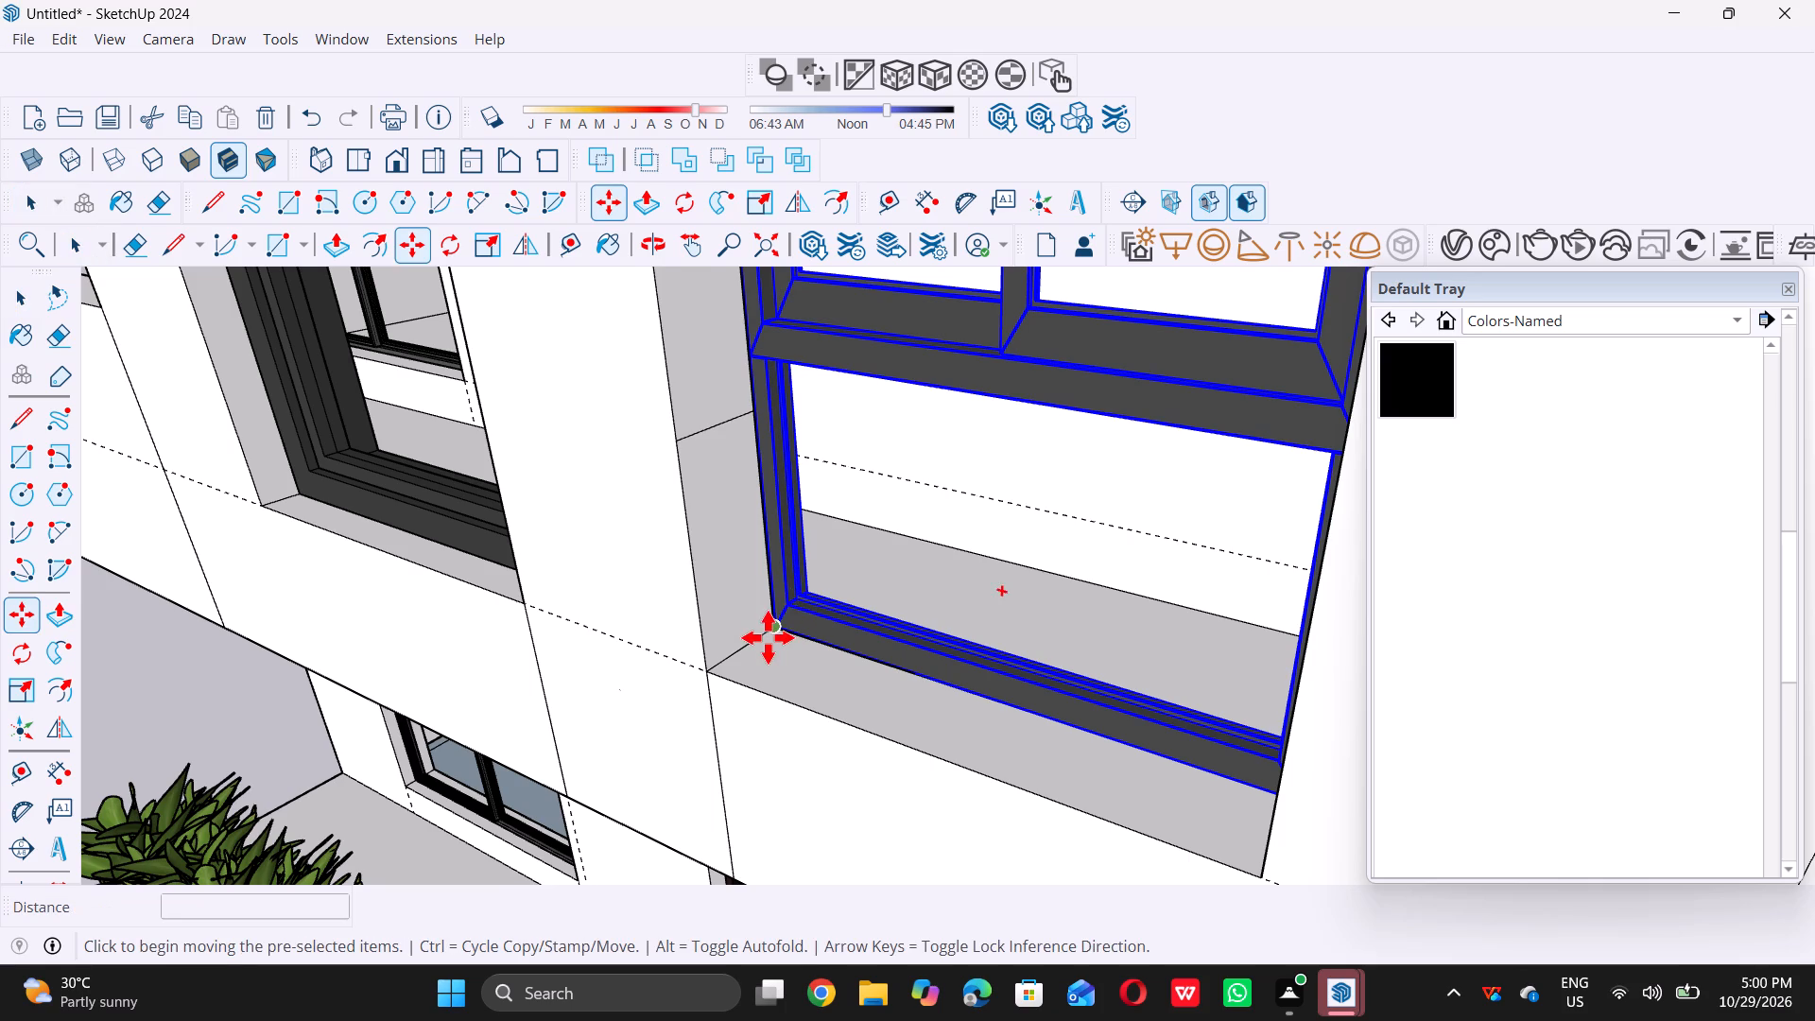
scroll(769, 635, "up", 3)
left_click(775, 629)
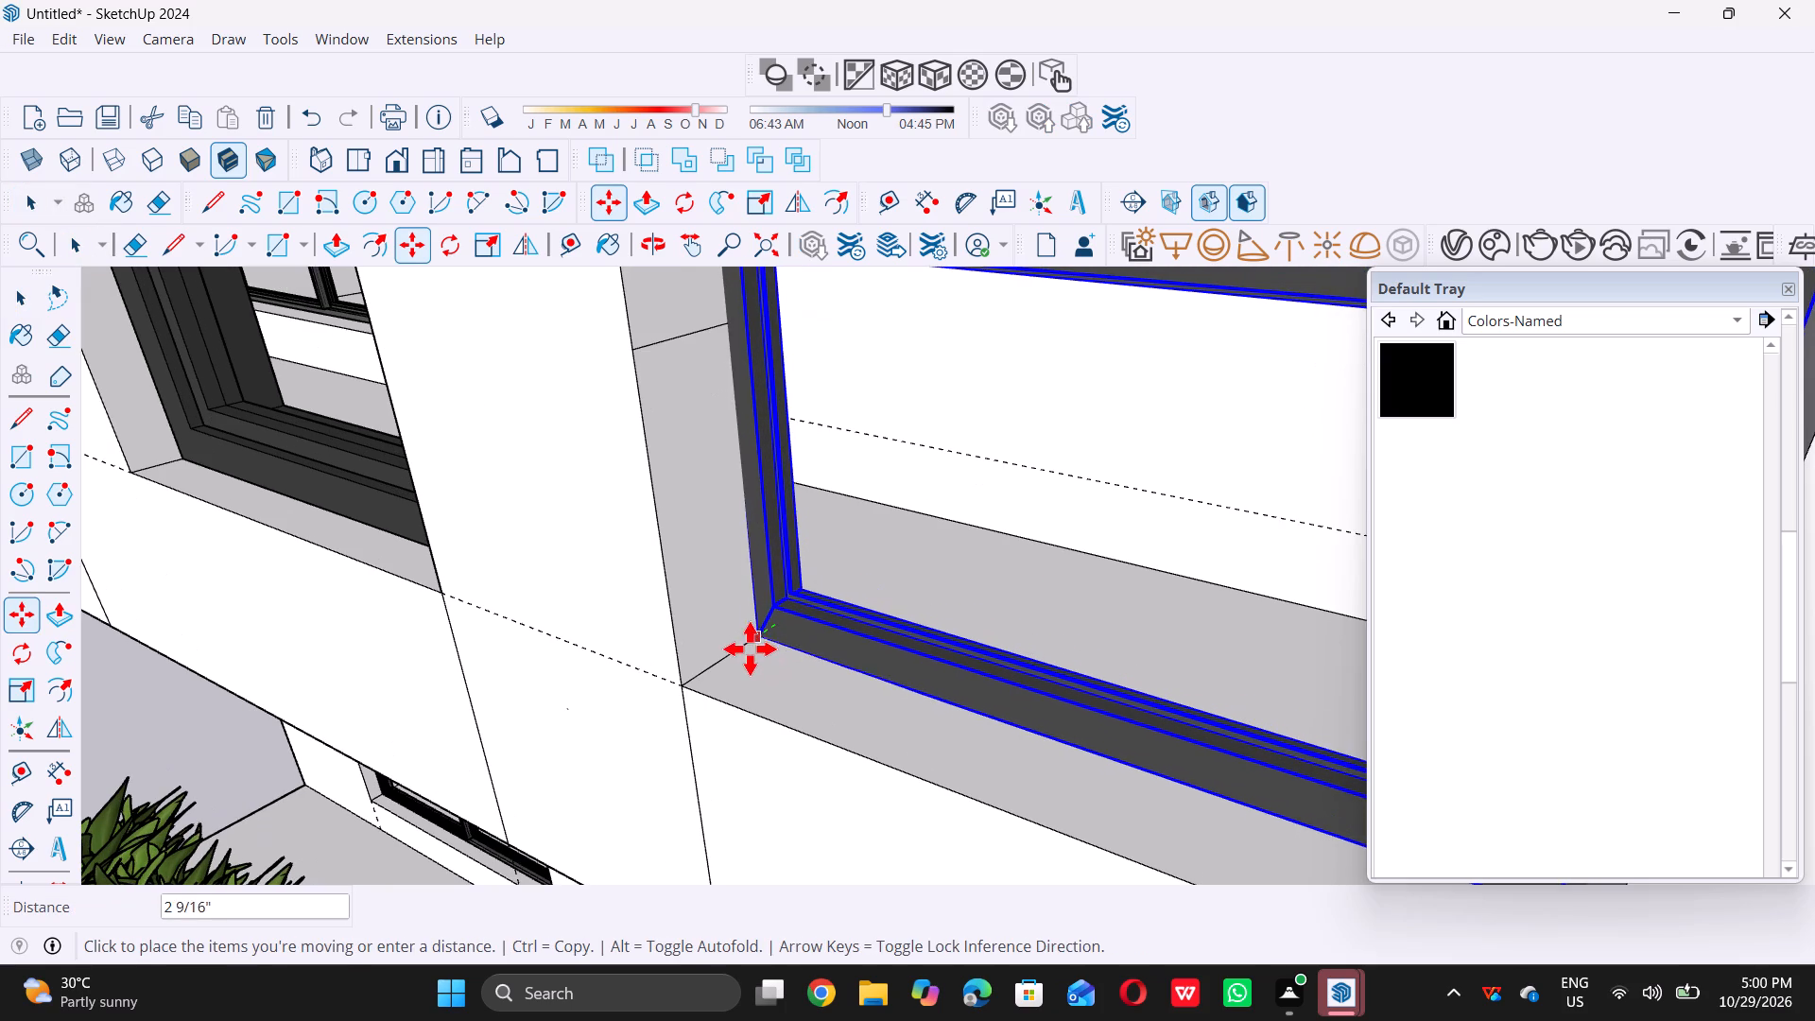
left_click(731, 664)
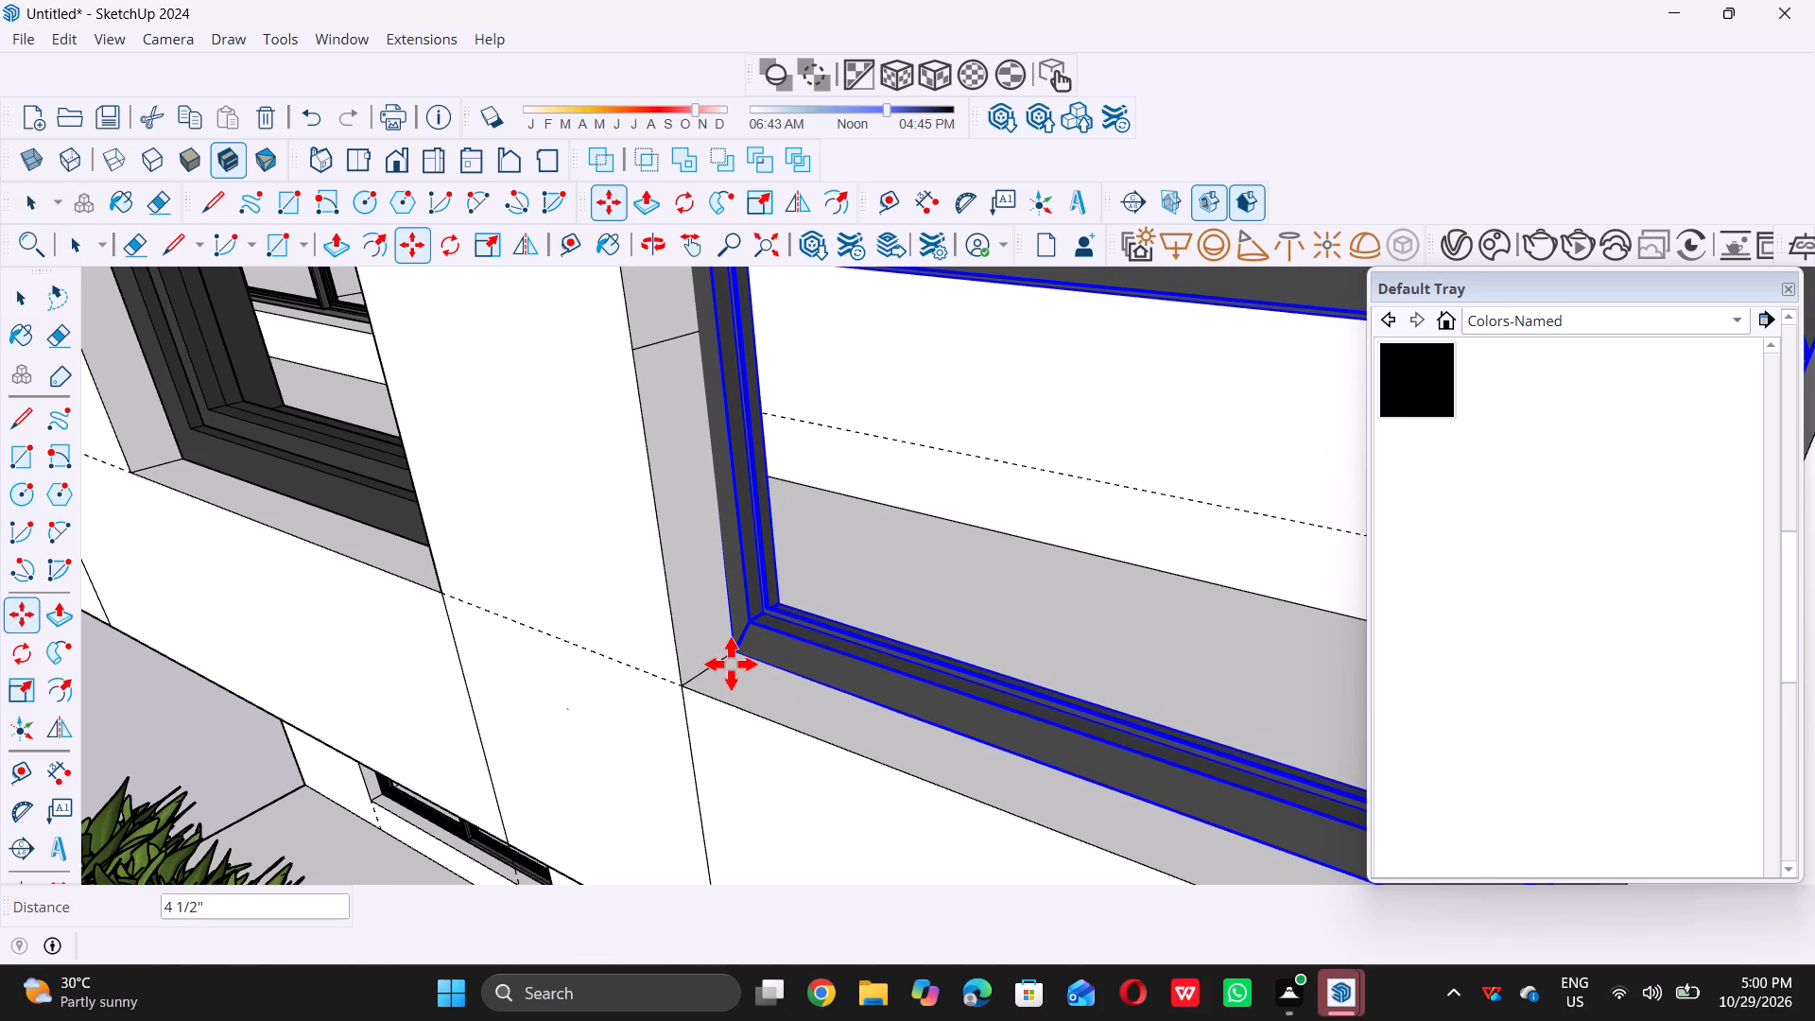
key("space")
scroll(731, 664, "down", 20)
scroll(731, 664, "down", 6)
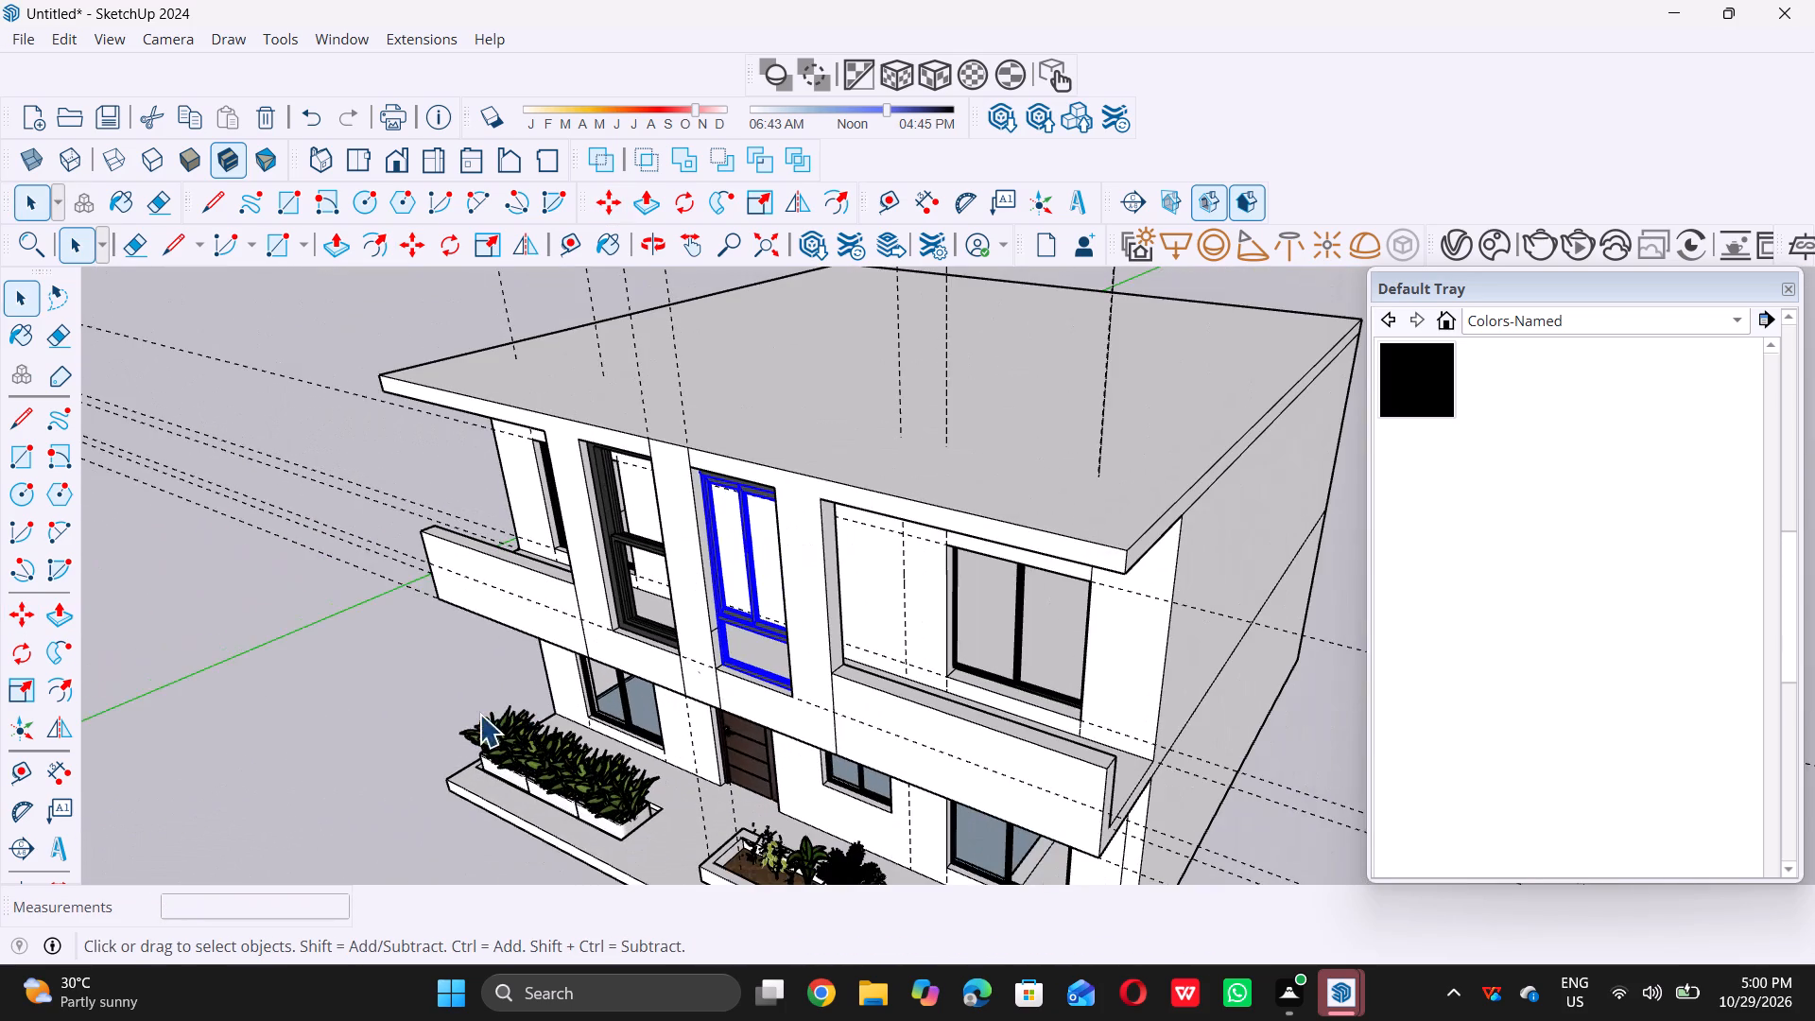
double_click(269, 737)
Draw a horizontal line across the pier between the facing bottom corners of the two tall window openings.
middle_click_drag(481, 674, 685, 517)
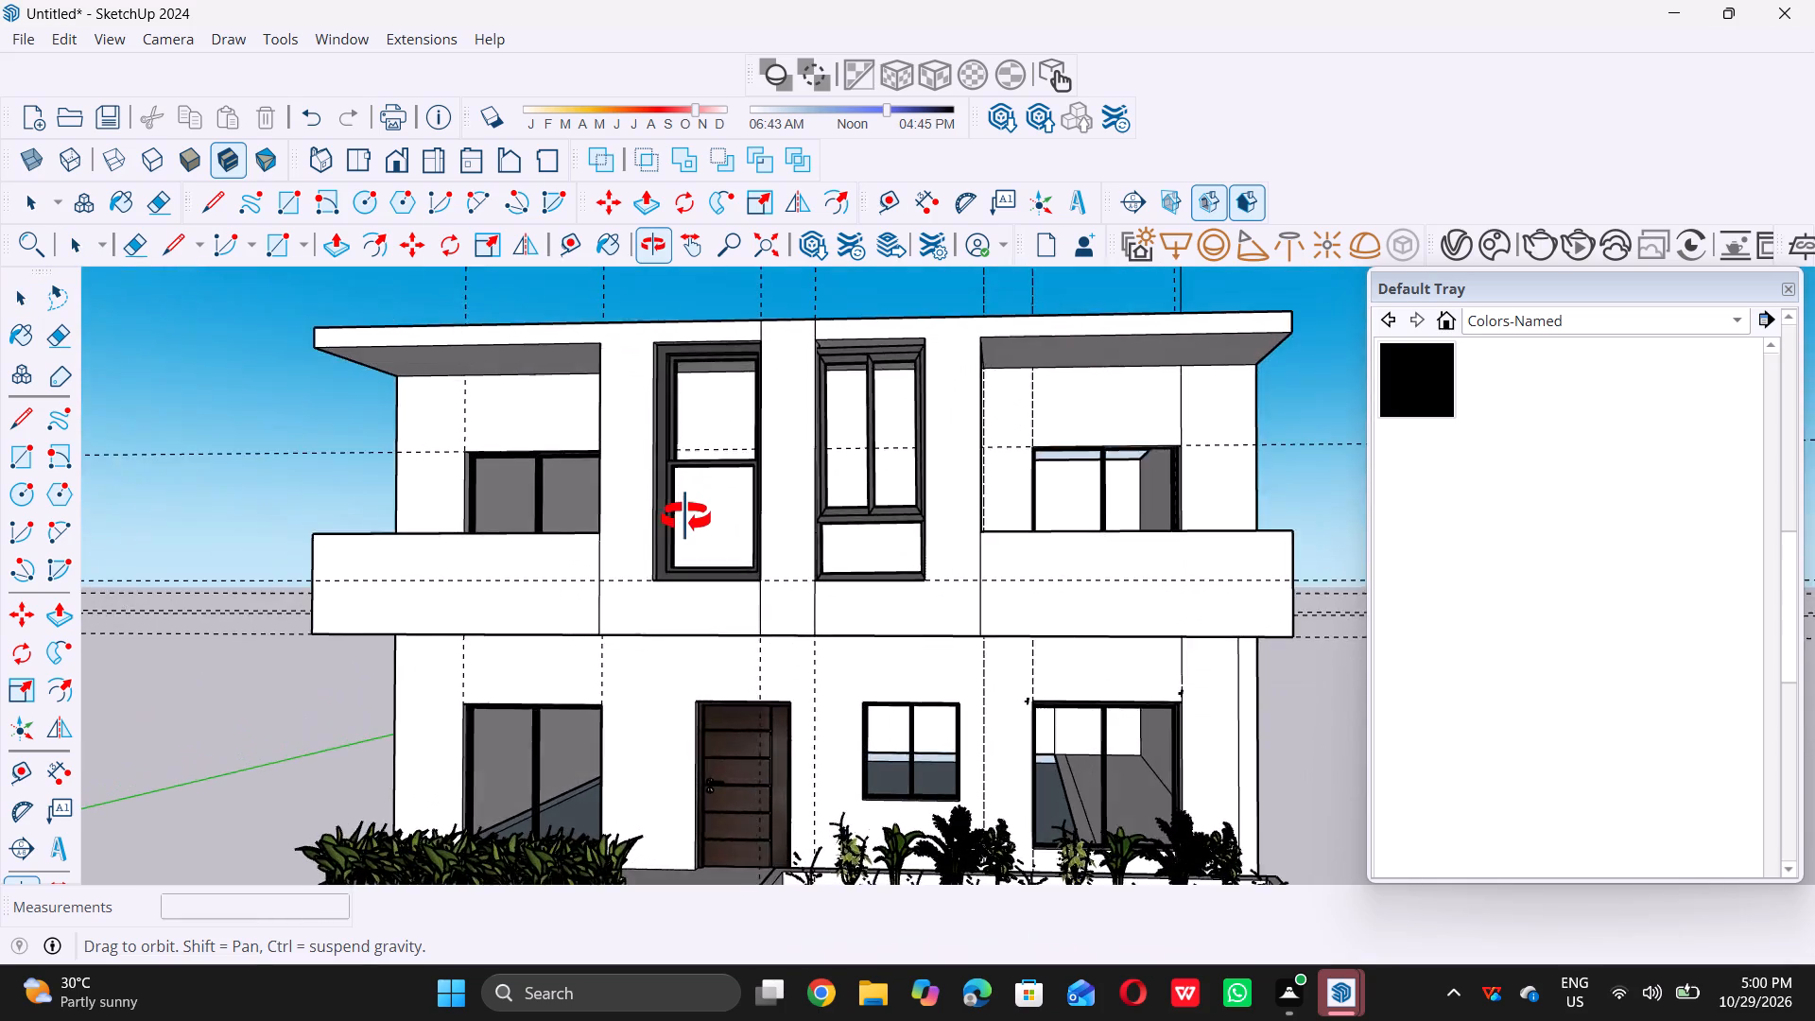
middle_click_drag(685, 517, 702, 505)
scroll(674, 562, "down", 5)
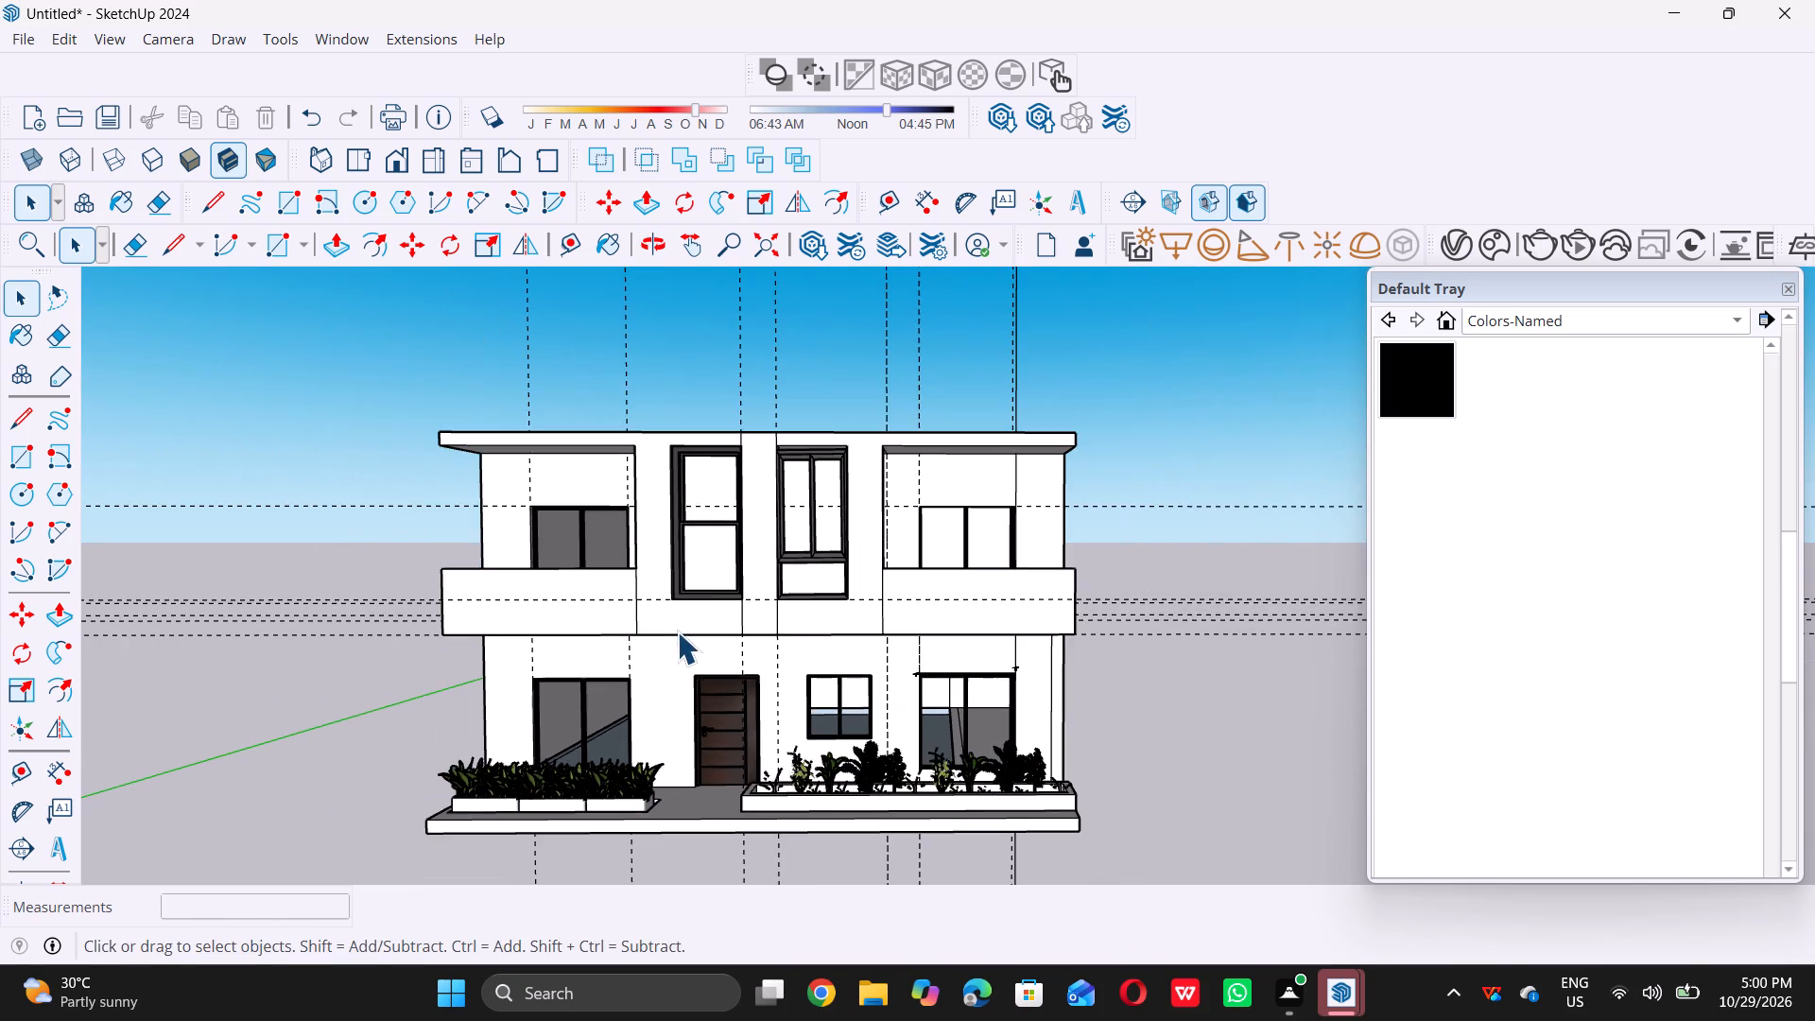
middle_click_drag(680, 631, 688, 606)
scroll(688, 606, "up", 5)
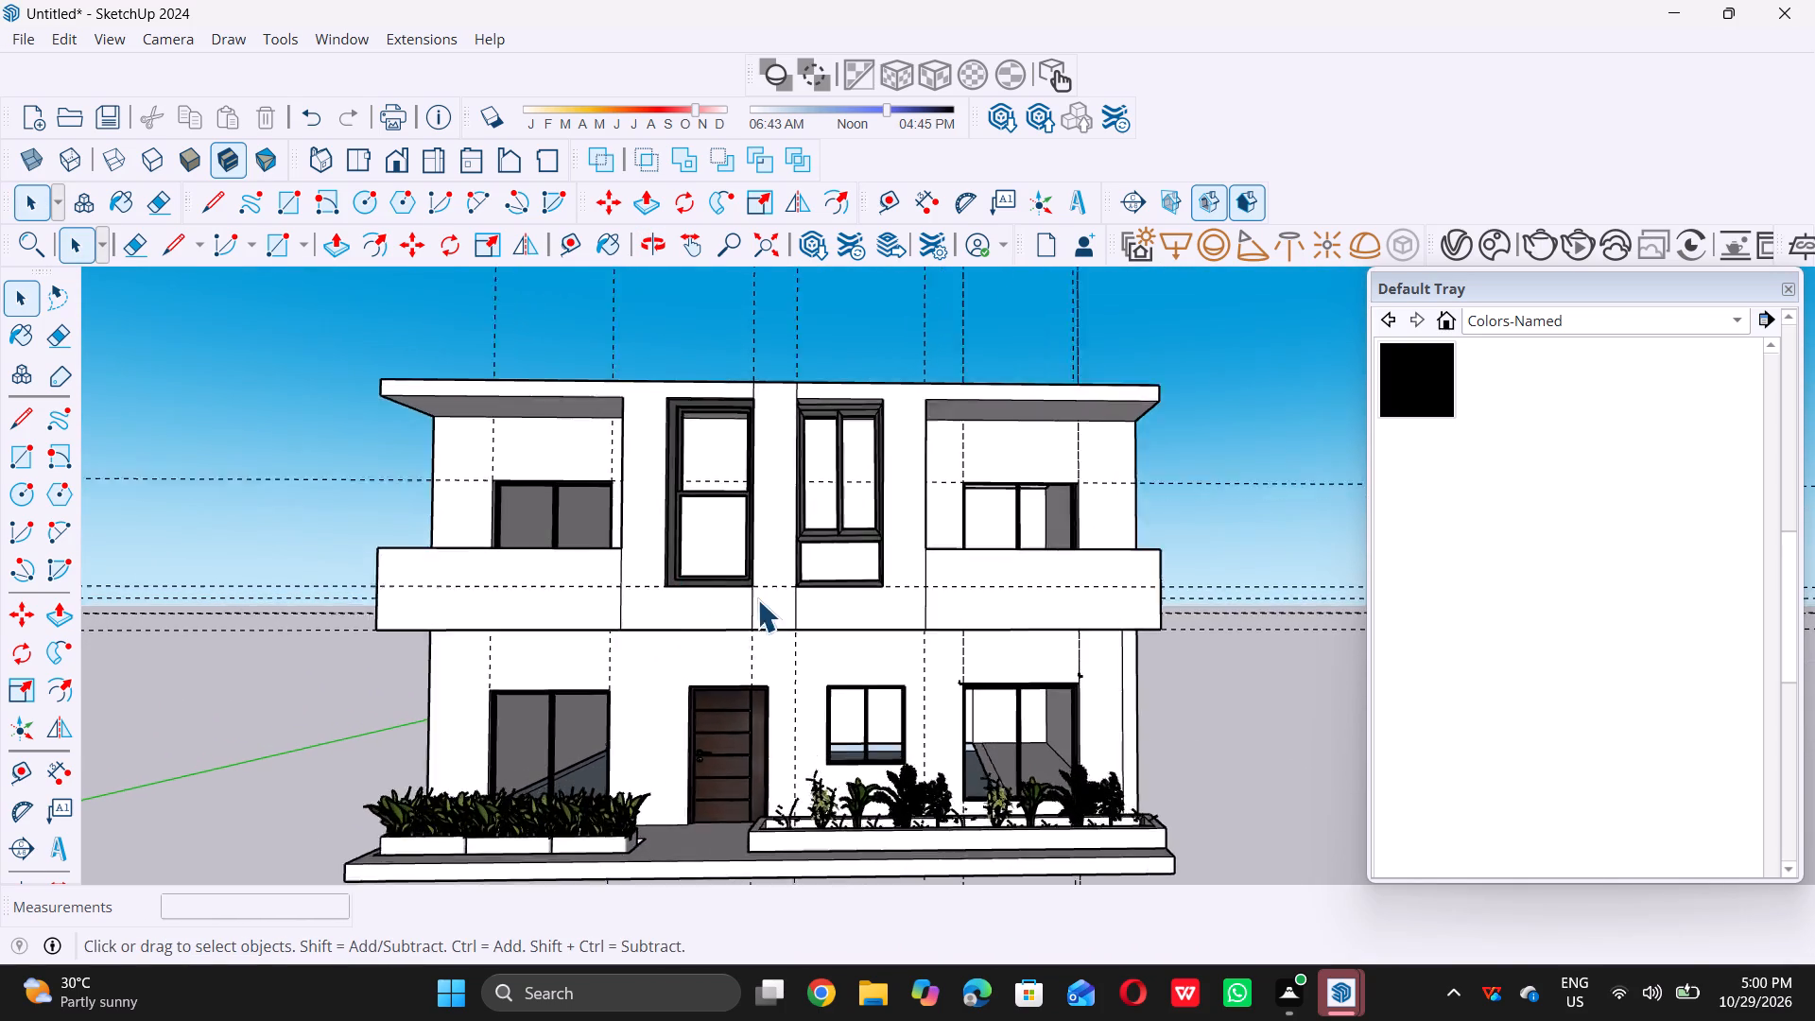
scroll(766, 587, "up", 11)
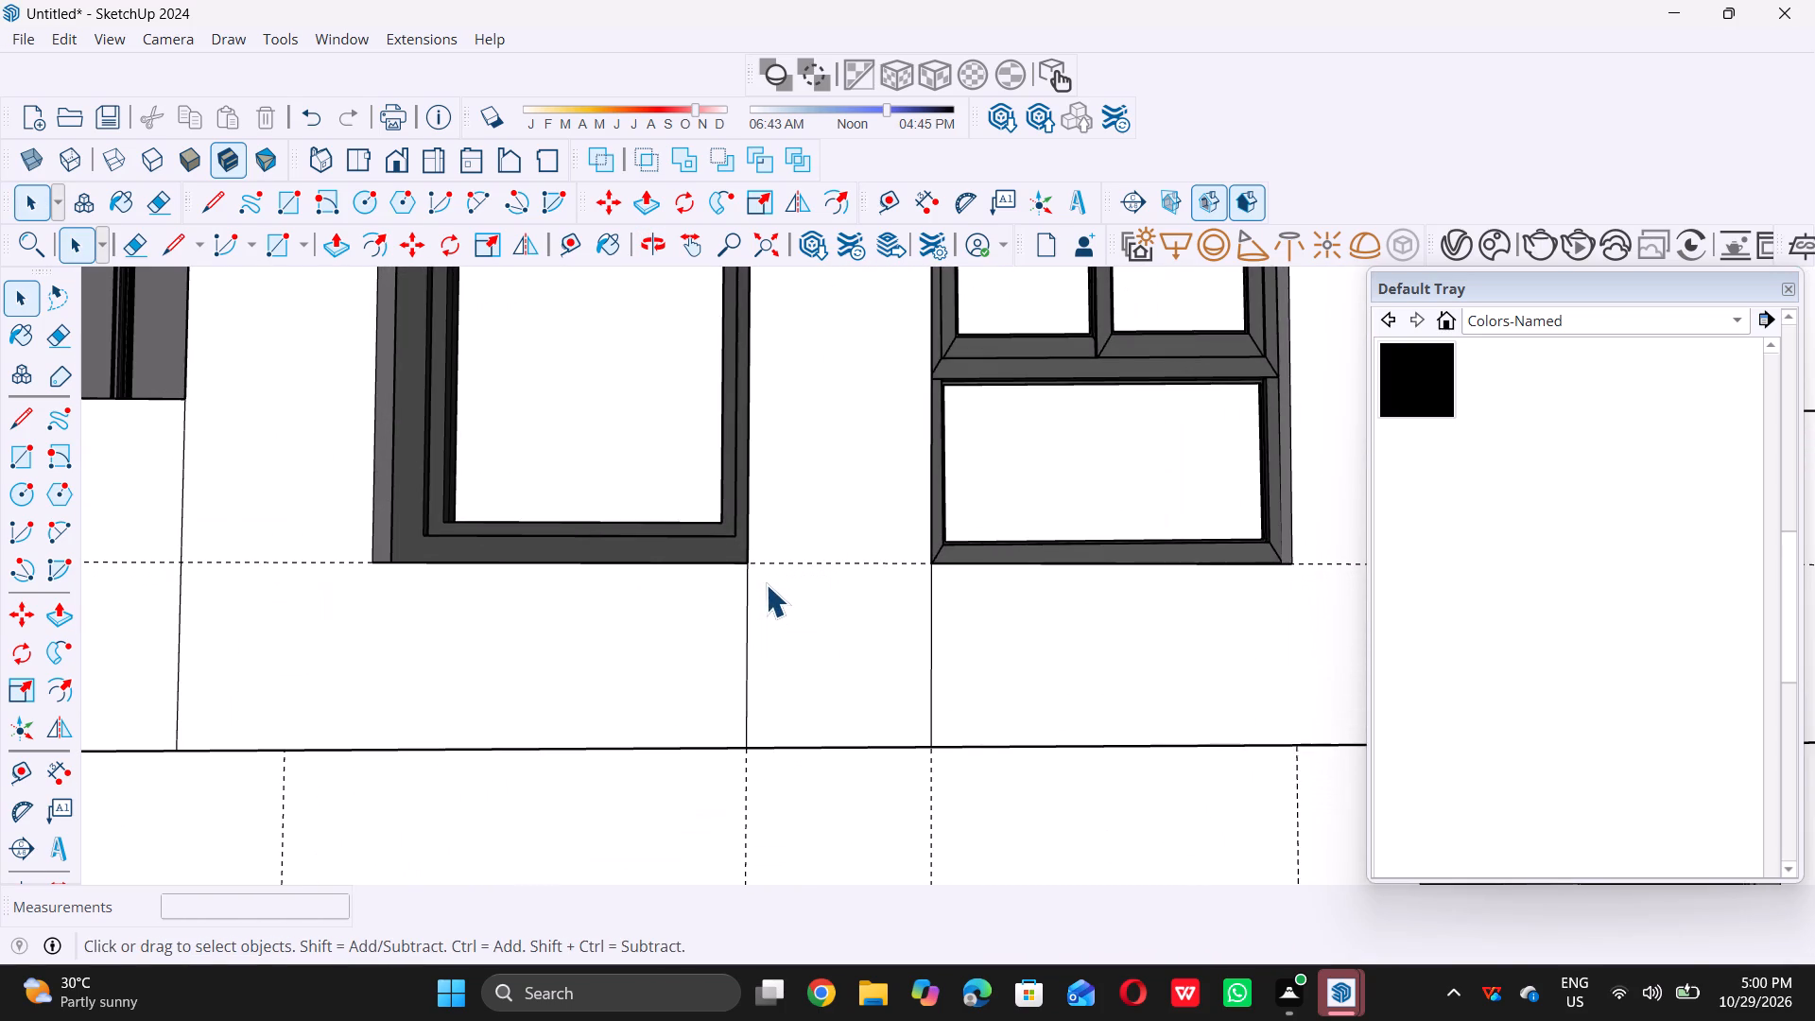
scroll(757, 595, "down", 5)
scroll(732, 673, "down", 4)
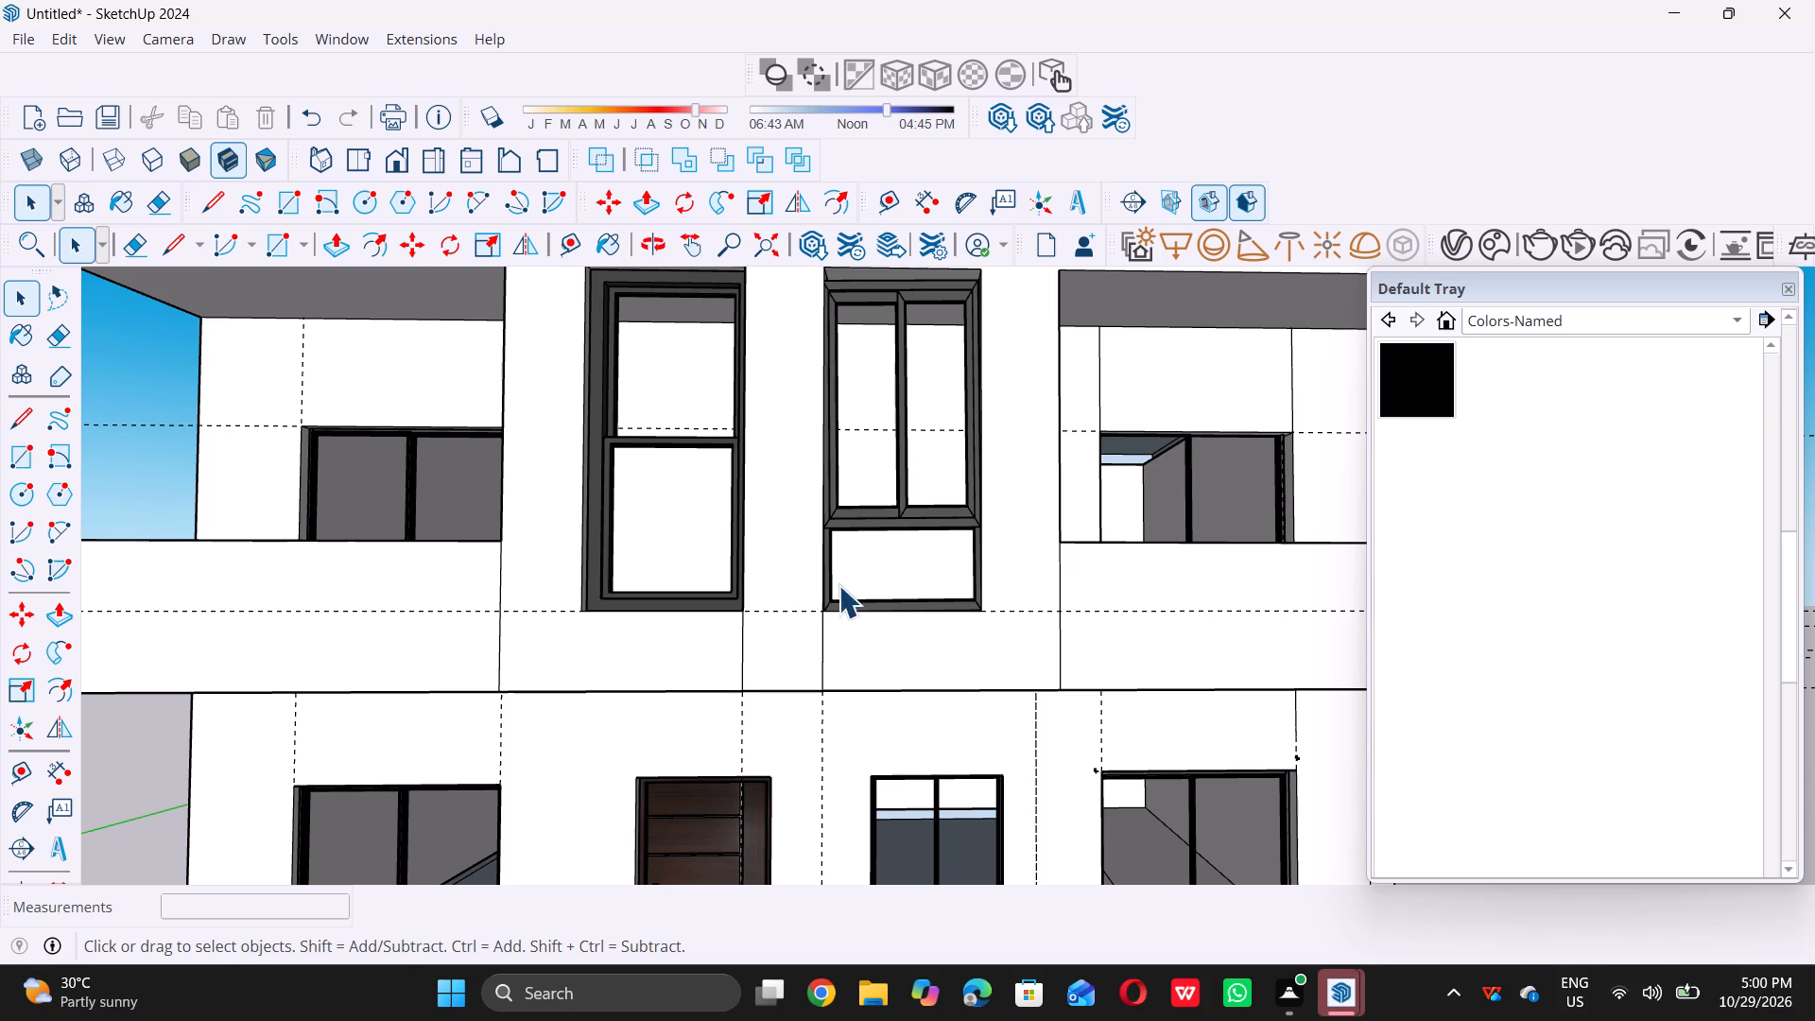
key("l")
scroll(778, 594, "up", 4)
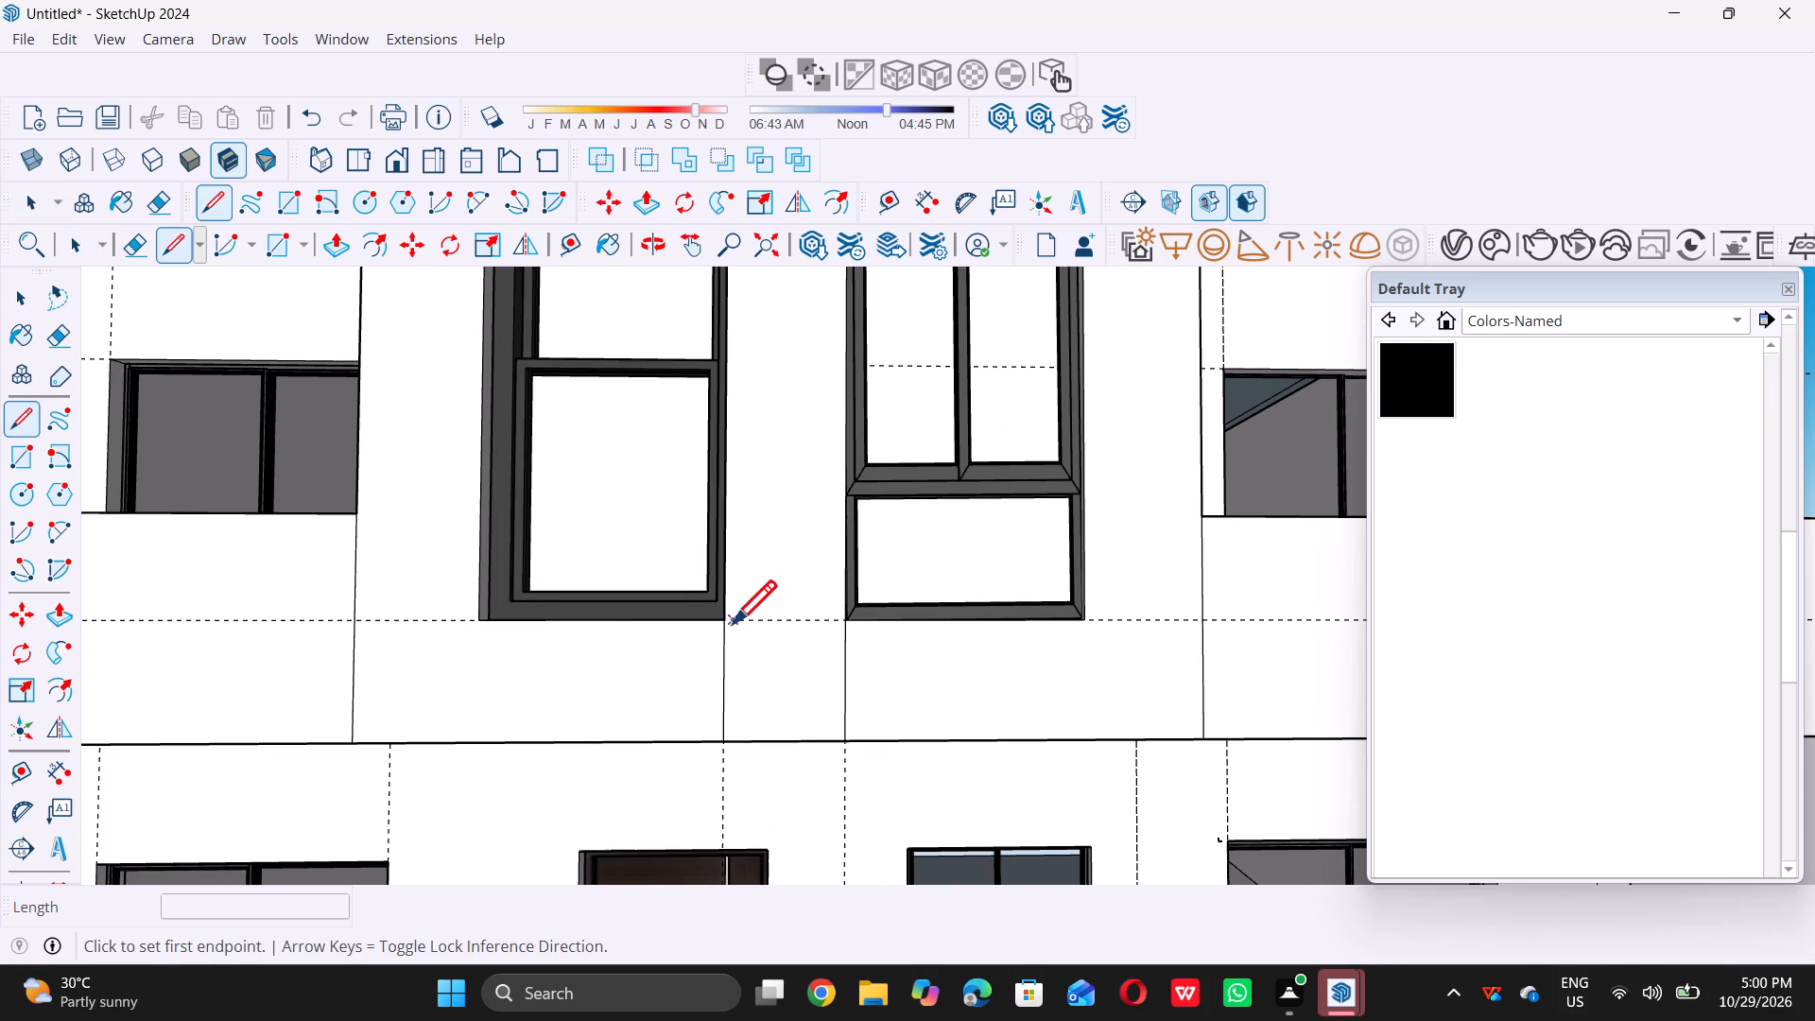
triple_click(726, 619)
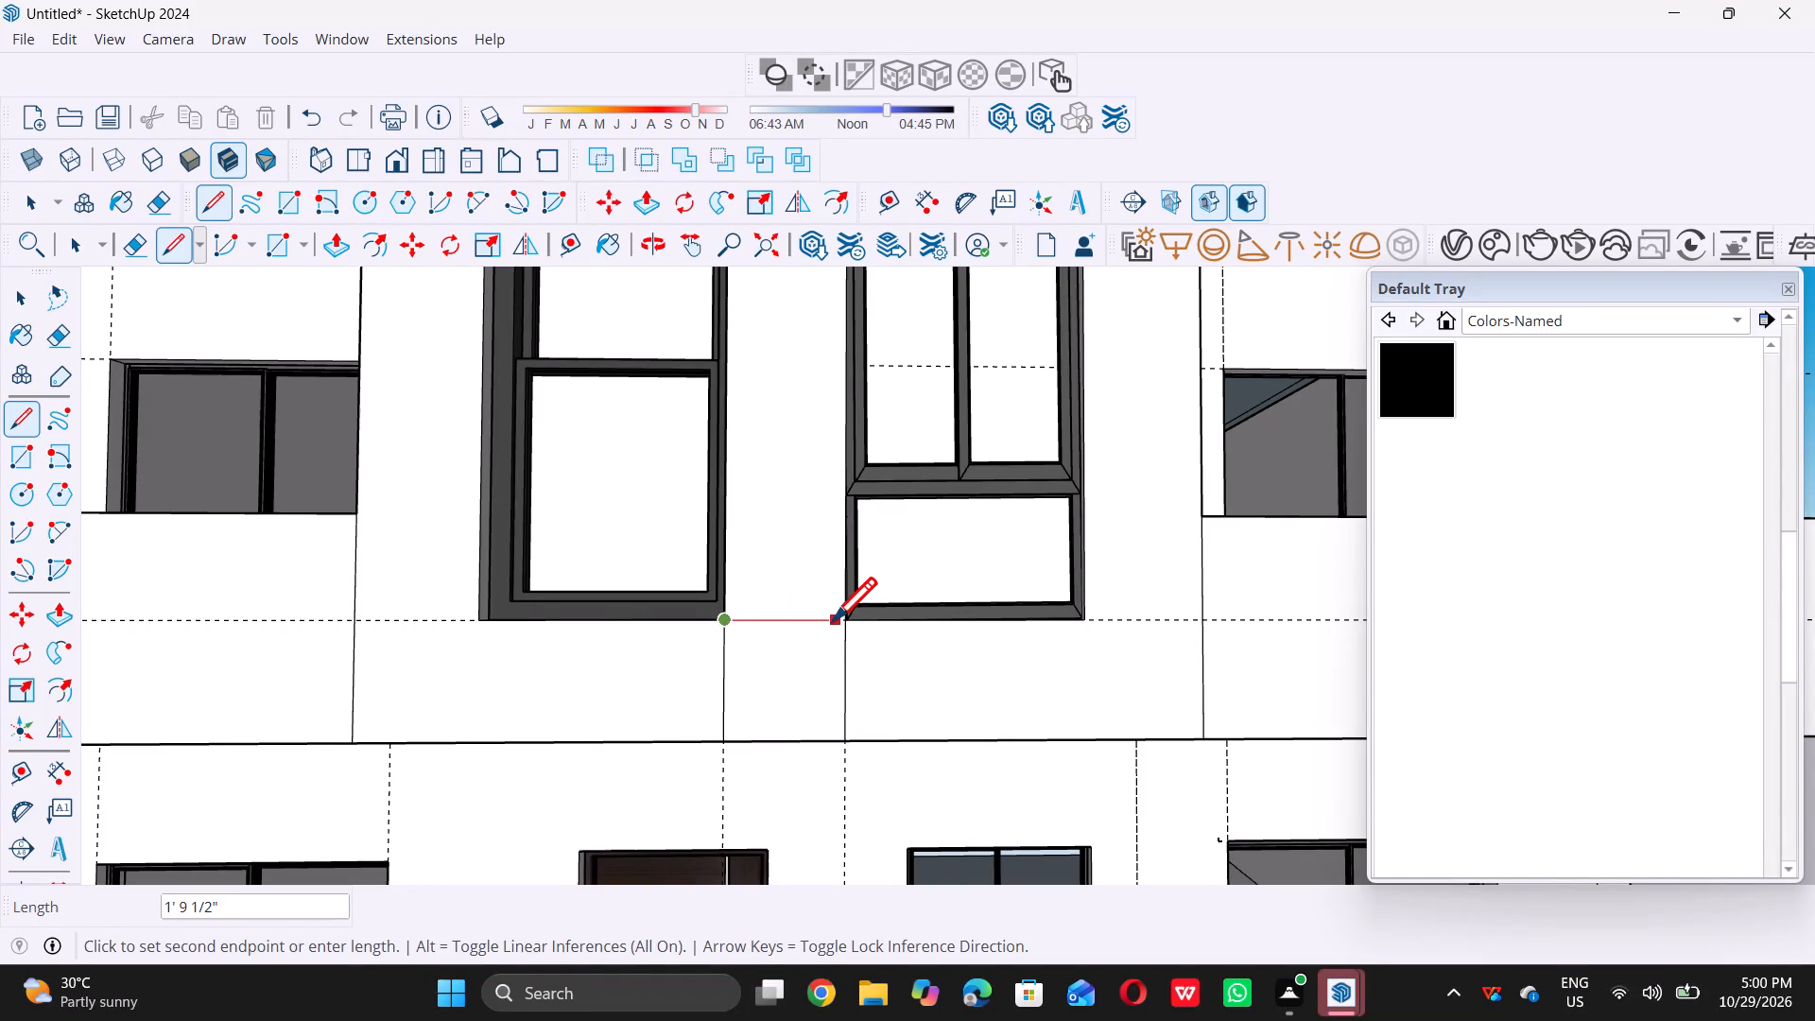
left_click(842, 618)
key("space")
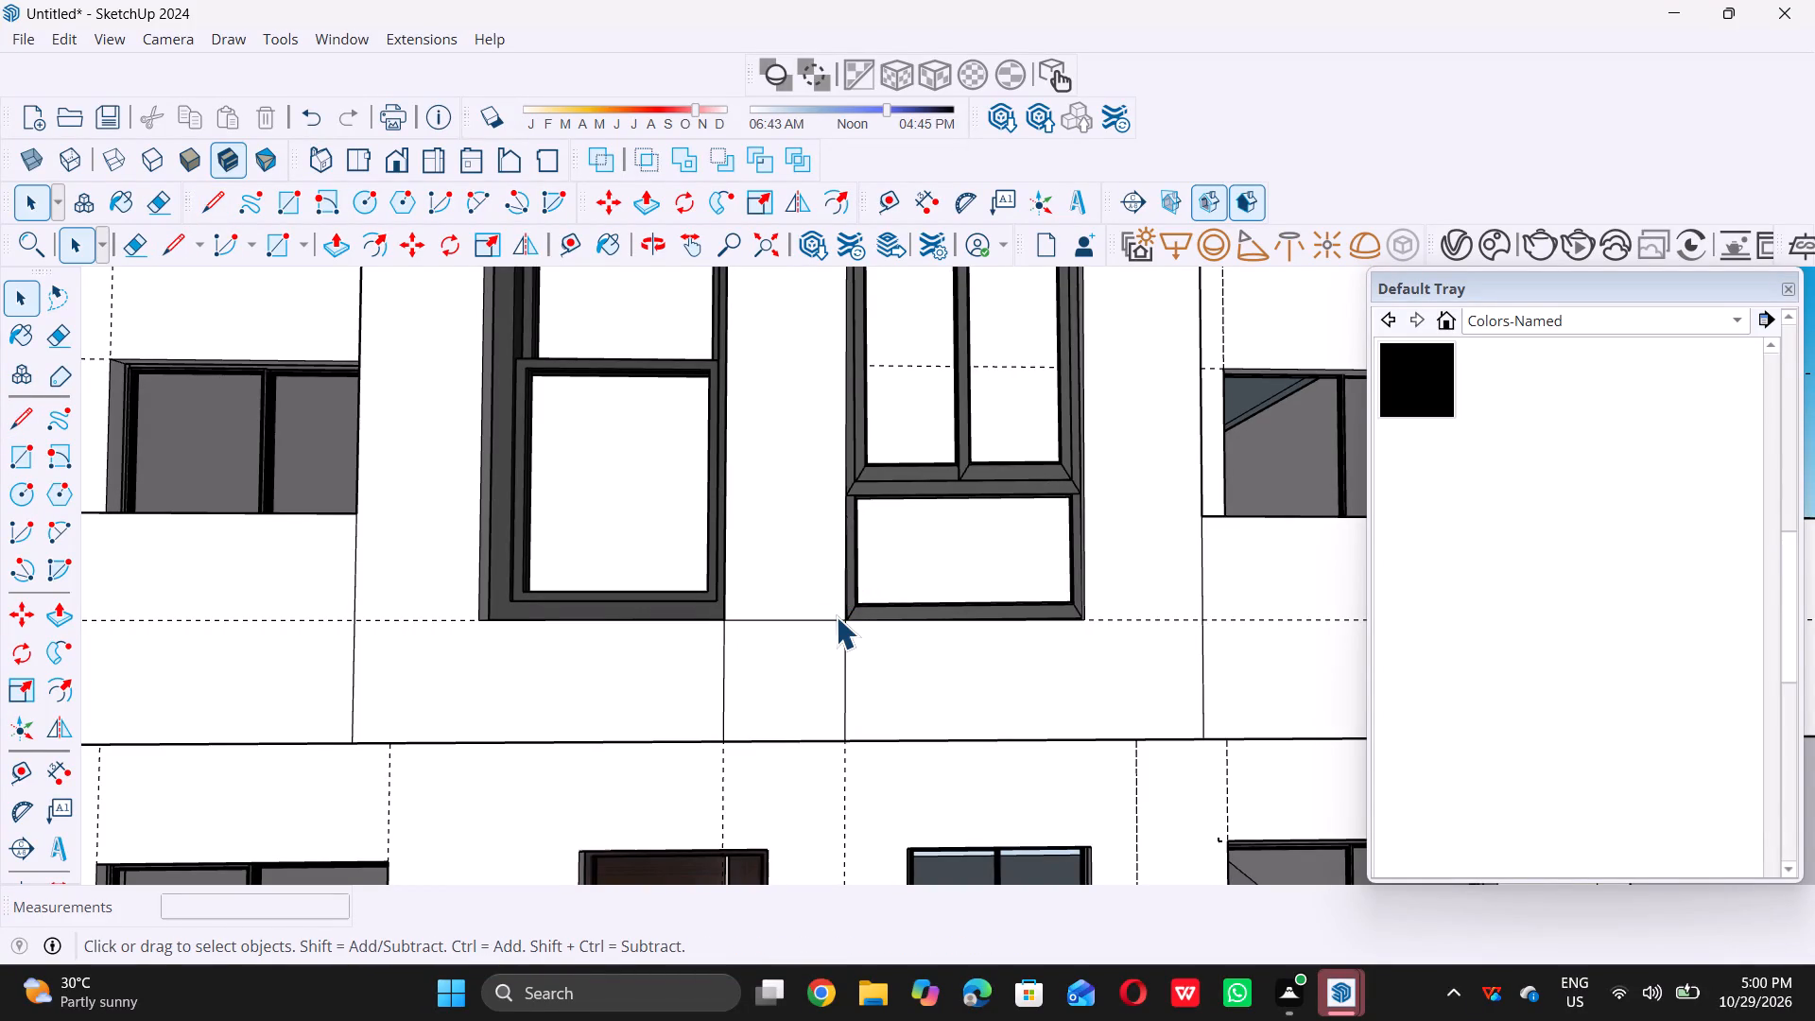
Erase the two vertical edges below the new line on the facade band, along with the vertical guides running along them.
scroll(805, 666, "up", 3)
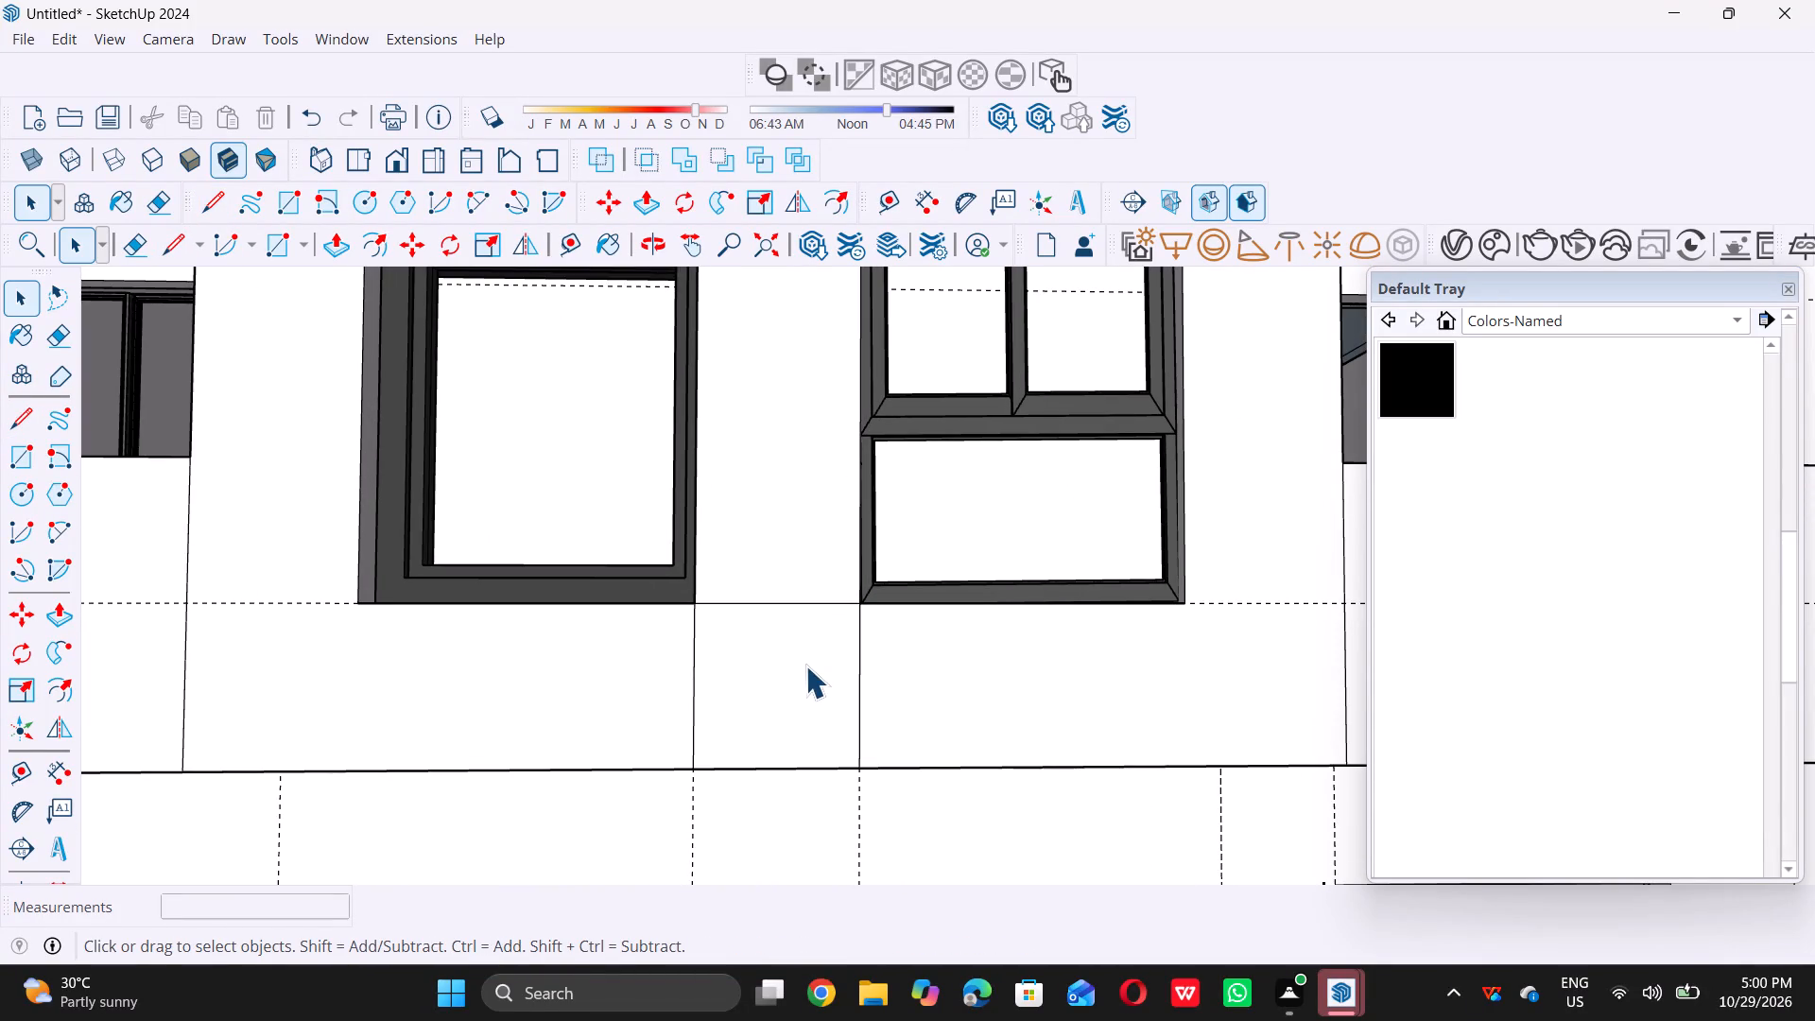
key("e")
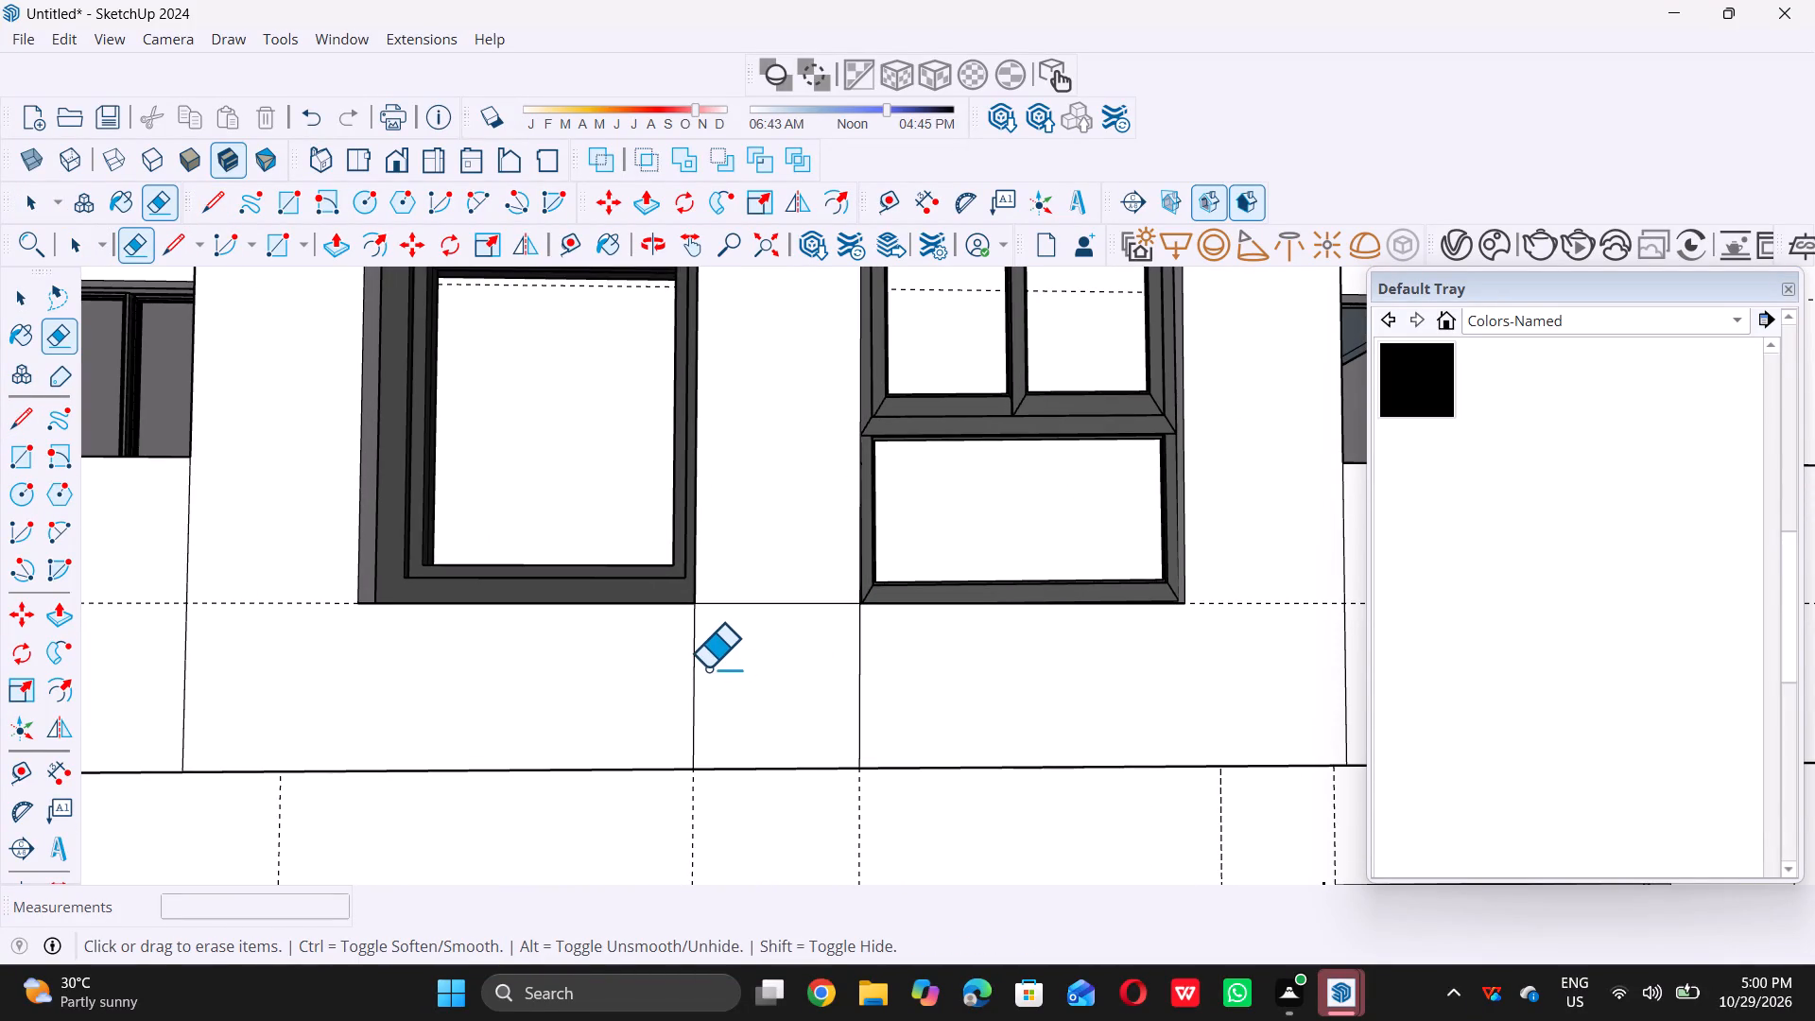
left_click(693, 660)
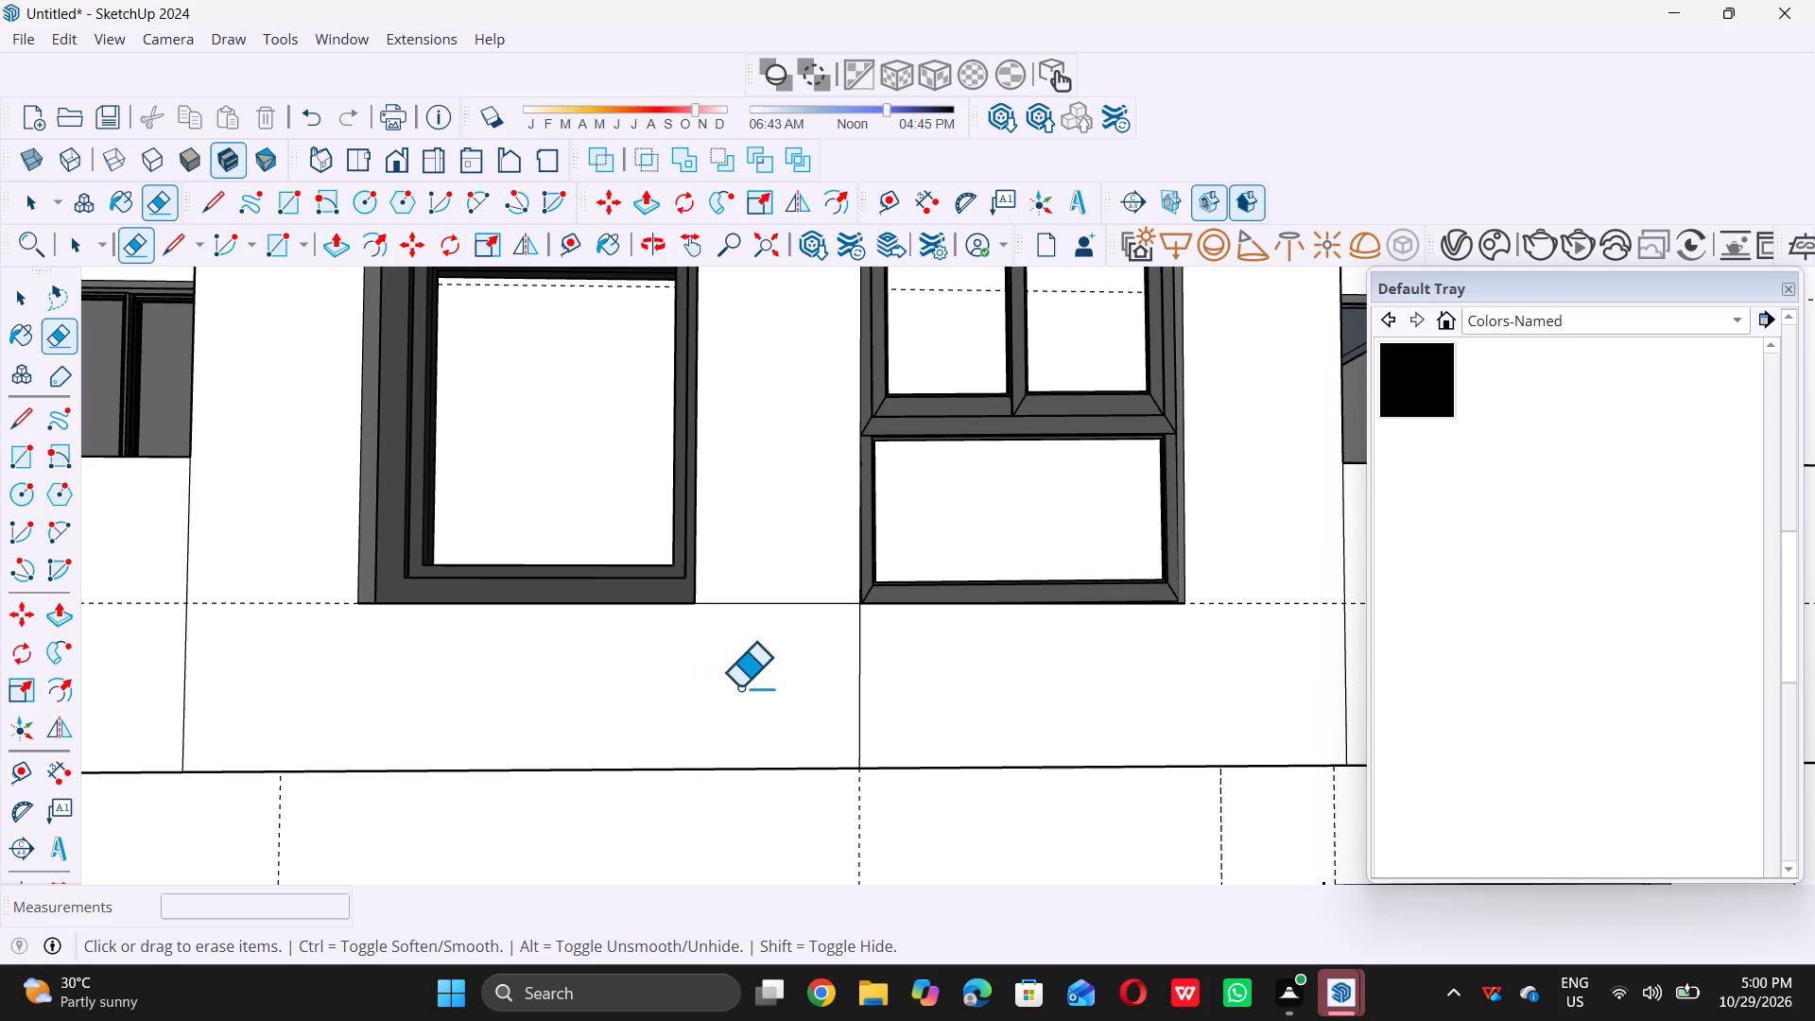
double_click(856, 689)
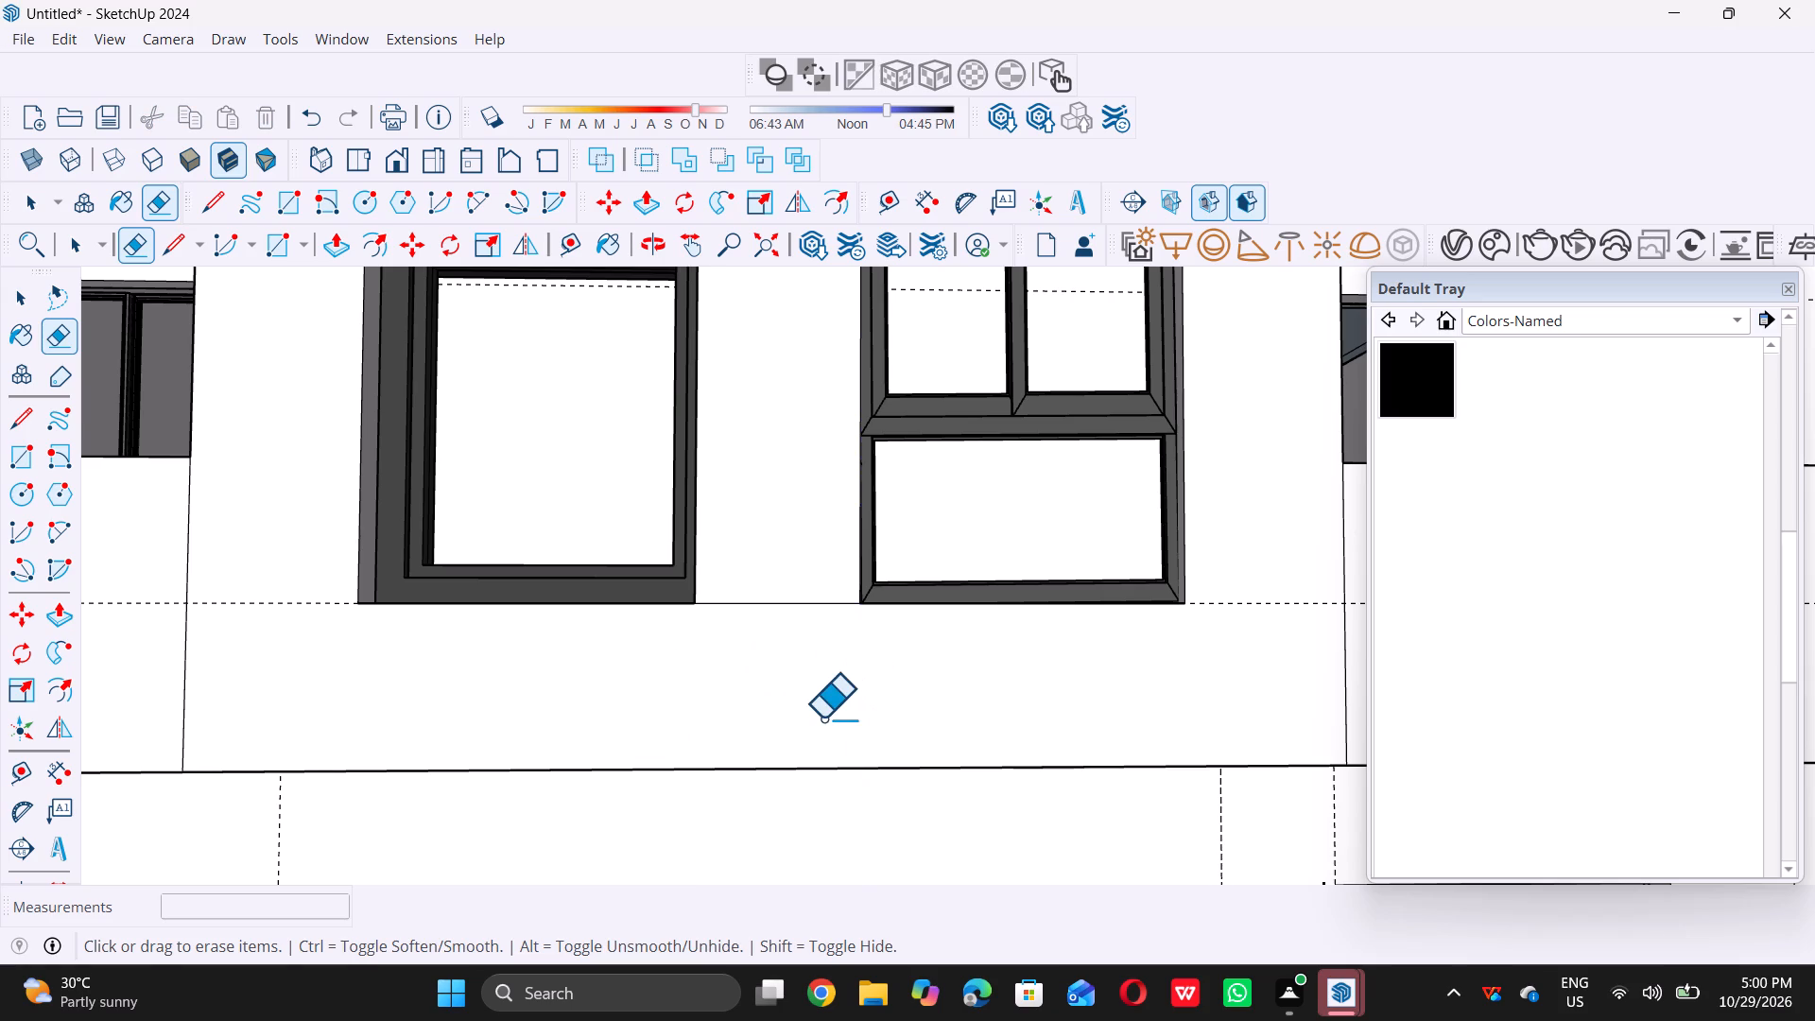
scroll(821, 719, "down", 12)
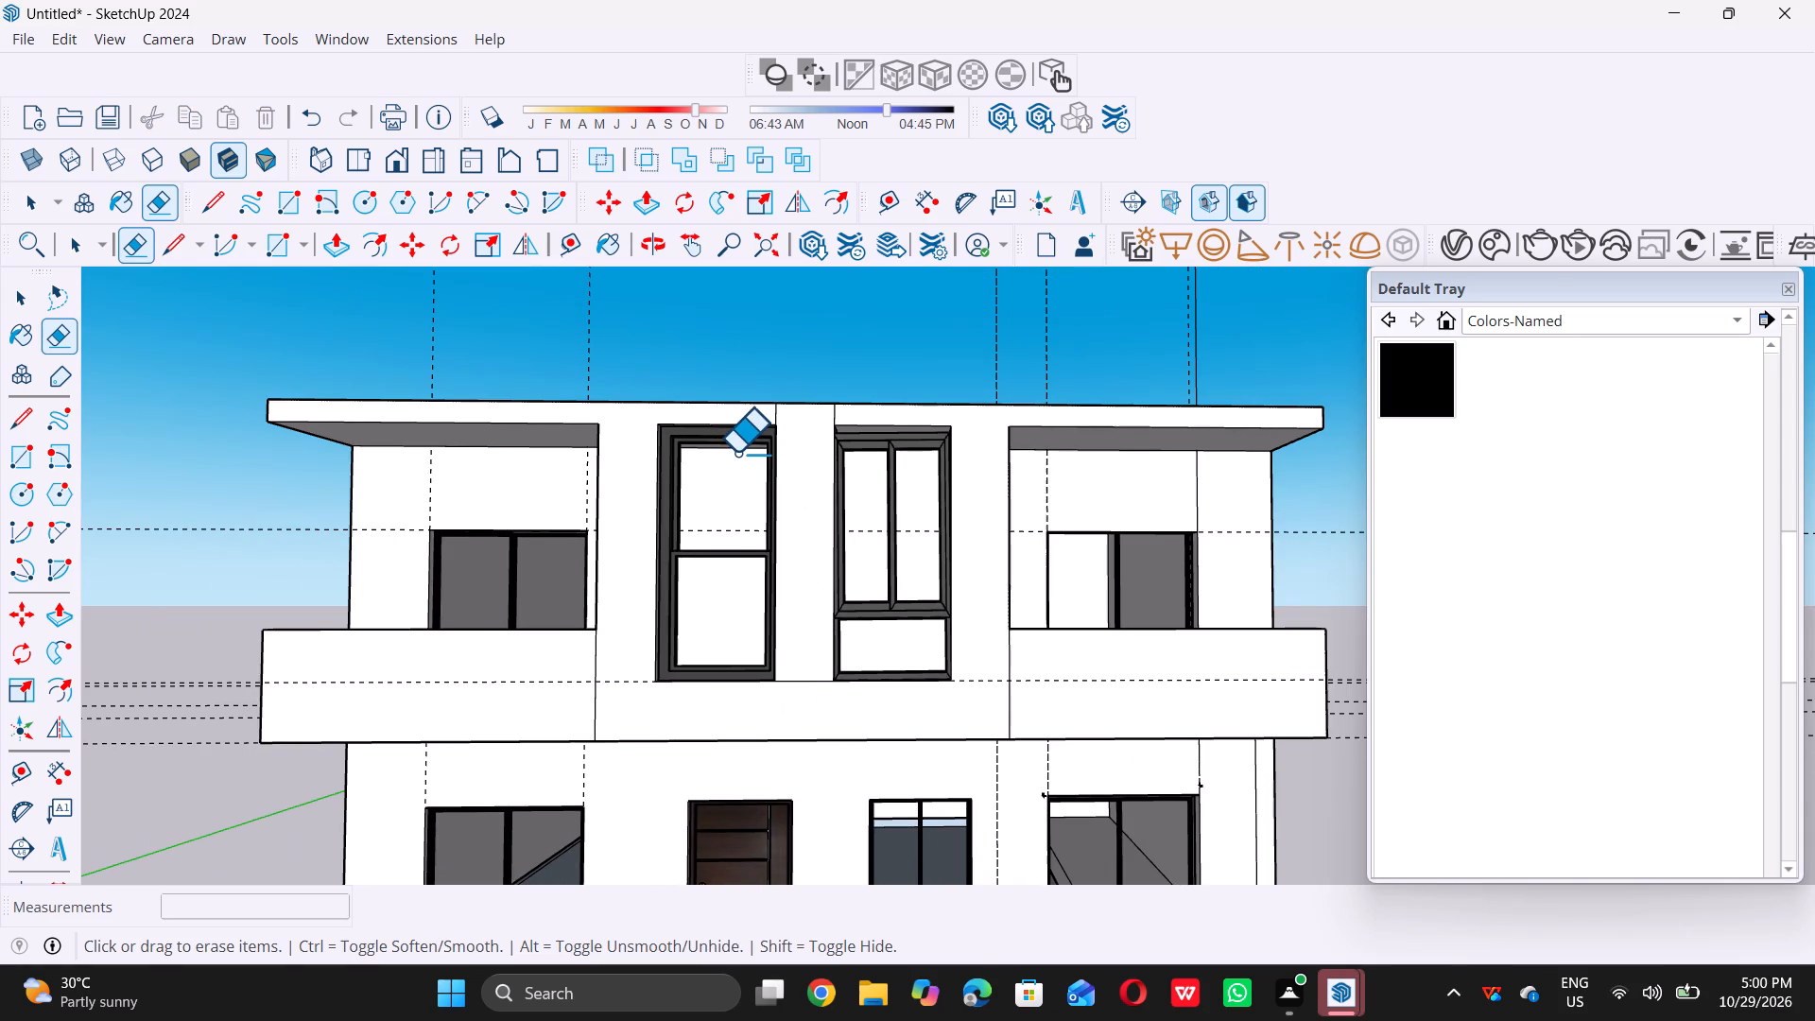
scroll(810, 615, "down", 4)
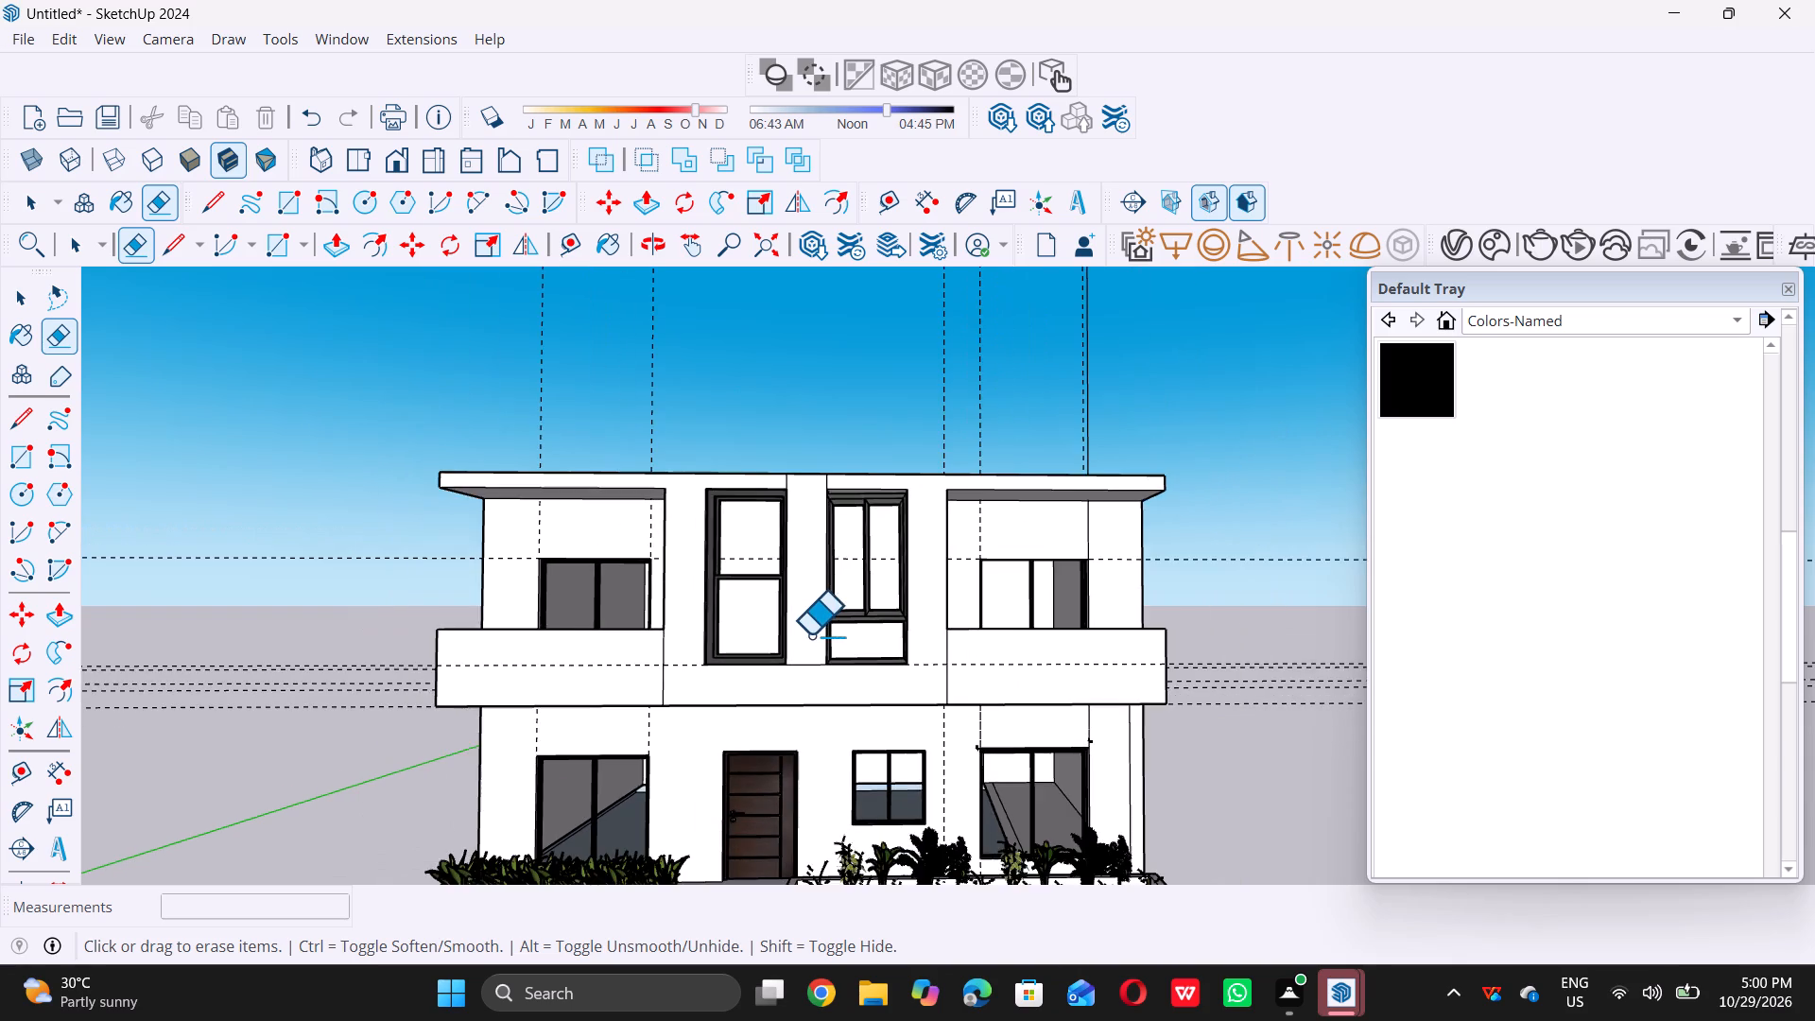
scroll(811, 589, "up", 3)
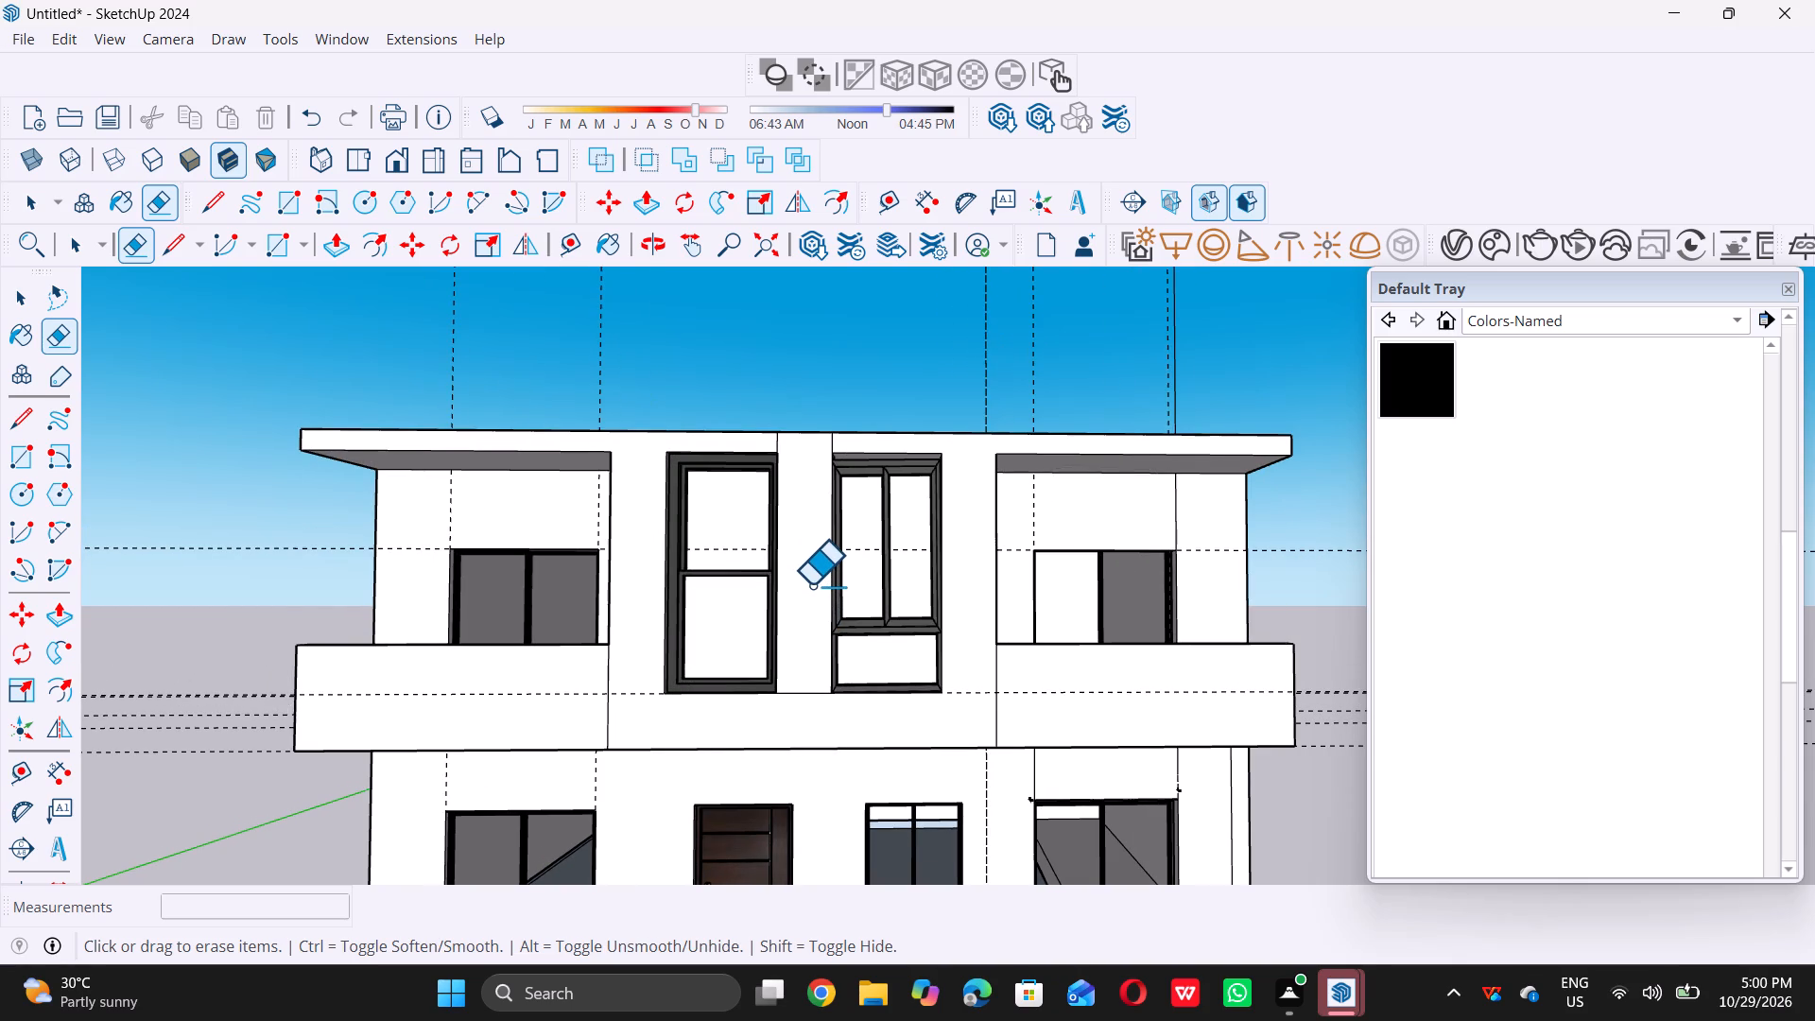
key("space")
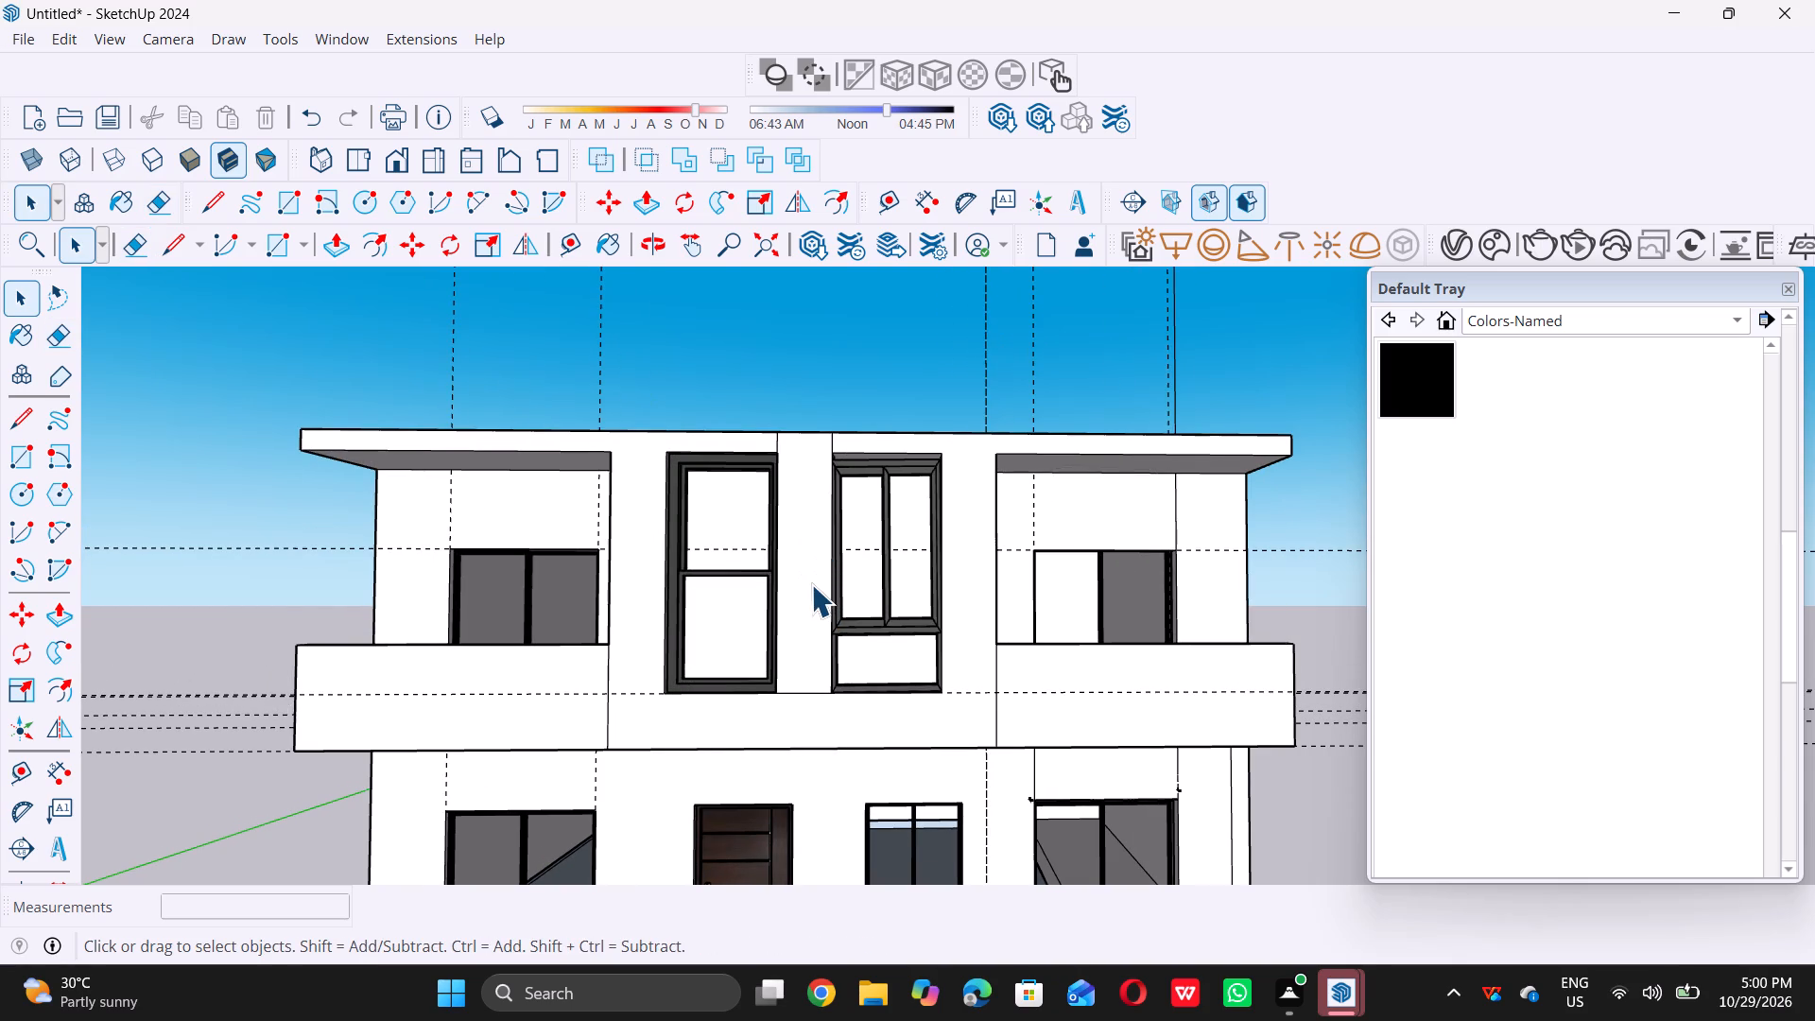
Examine the upper facade, roof overhang and balcony parapet from the front and from the house's side corner.
scroll(832, 606, "down", 2)
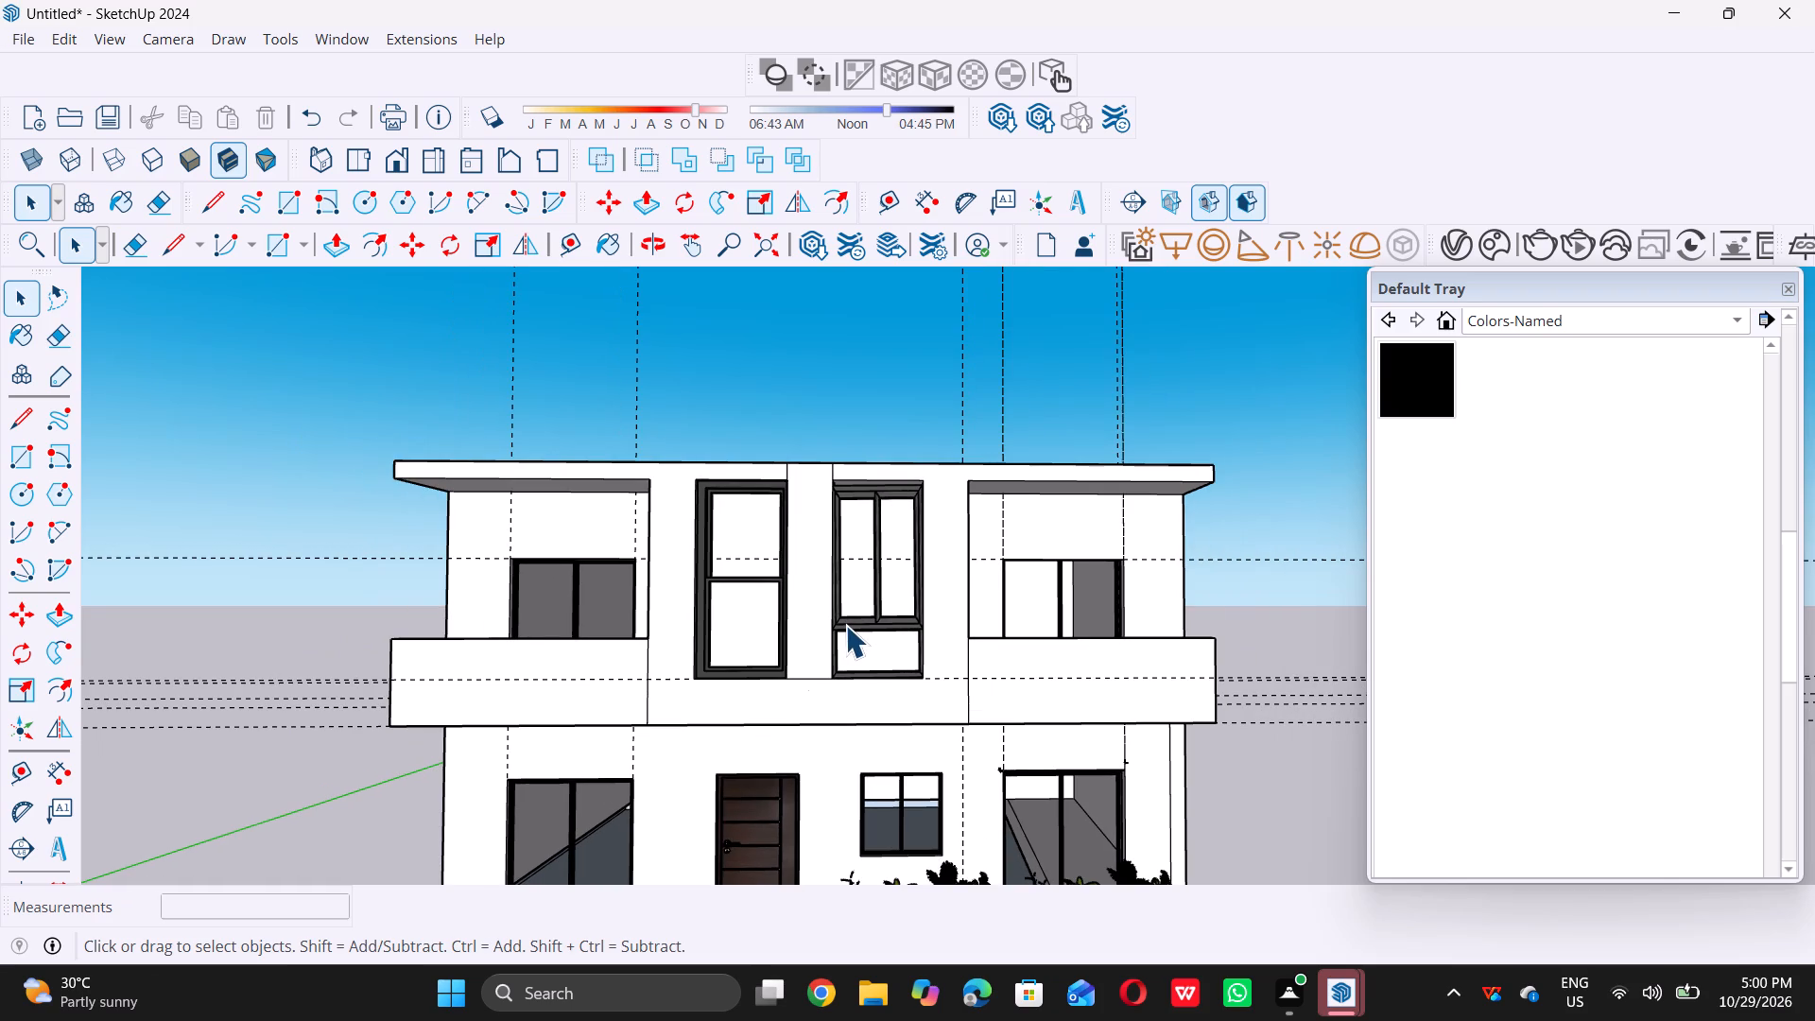
scroll(809, 621, "down", 1)
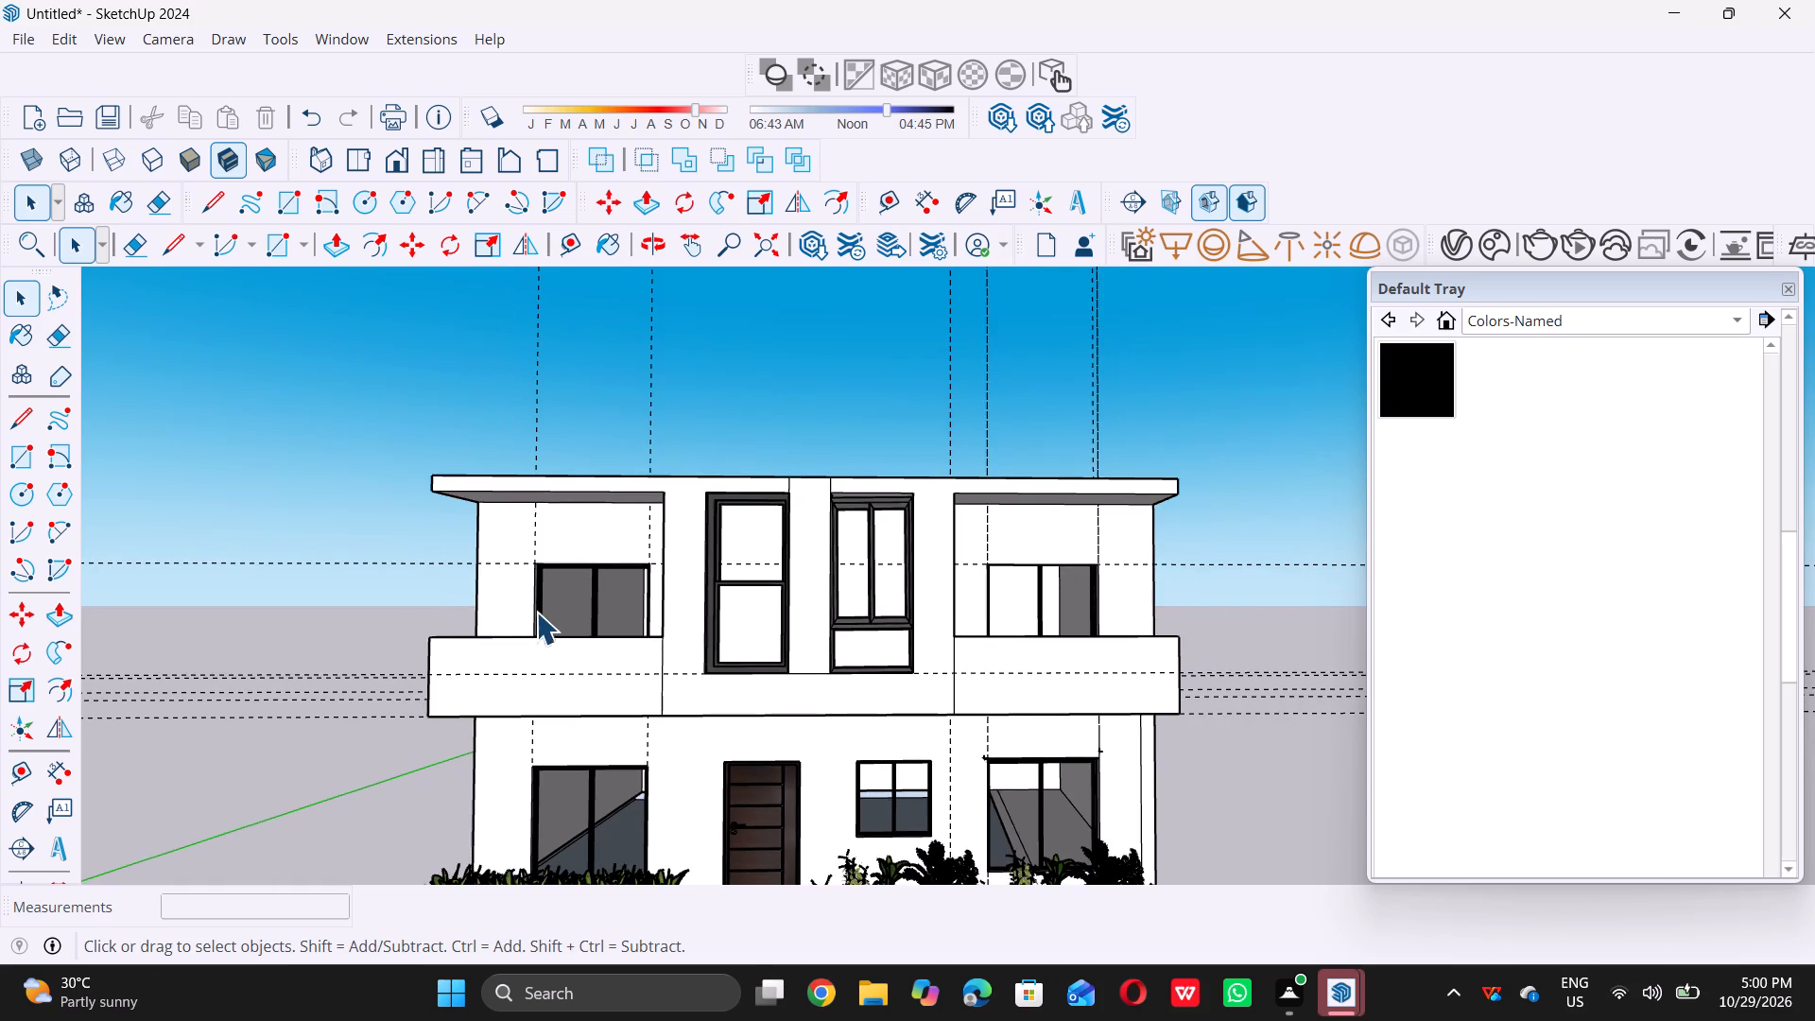
scroll(543, 604, "down", 4)
middle_click_drag(527, 601, 498, 770)
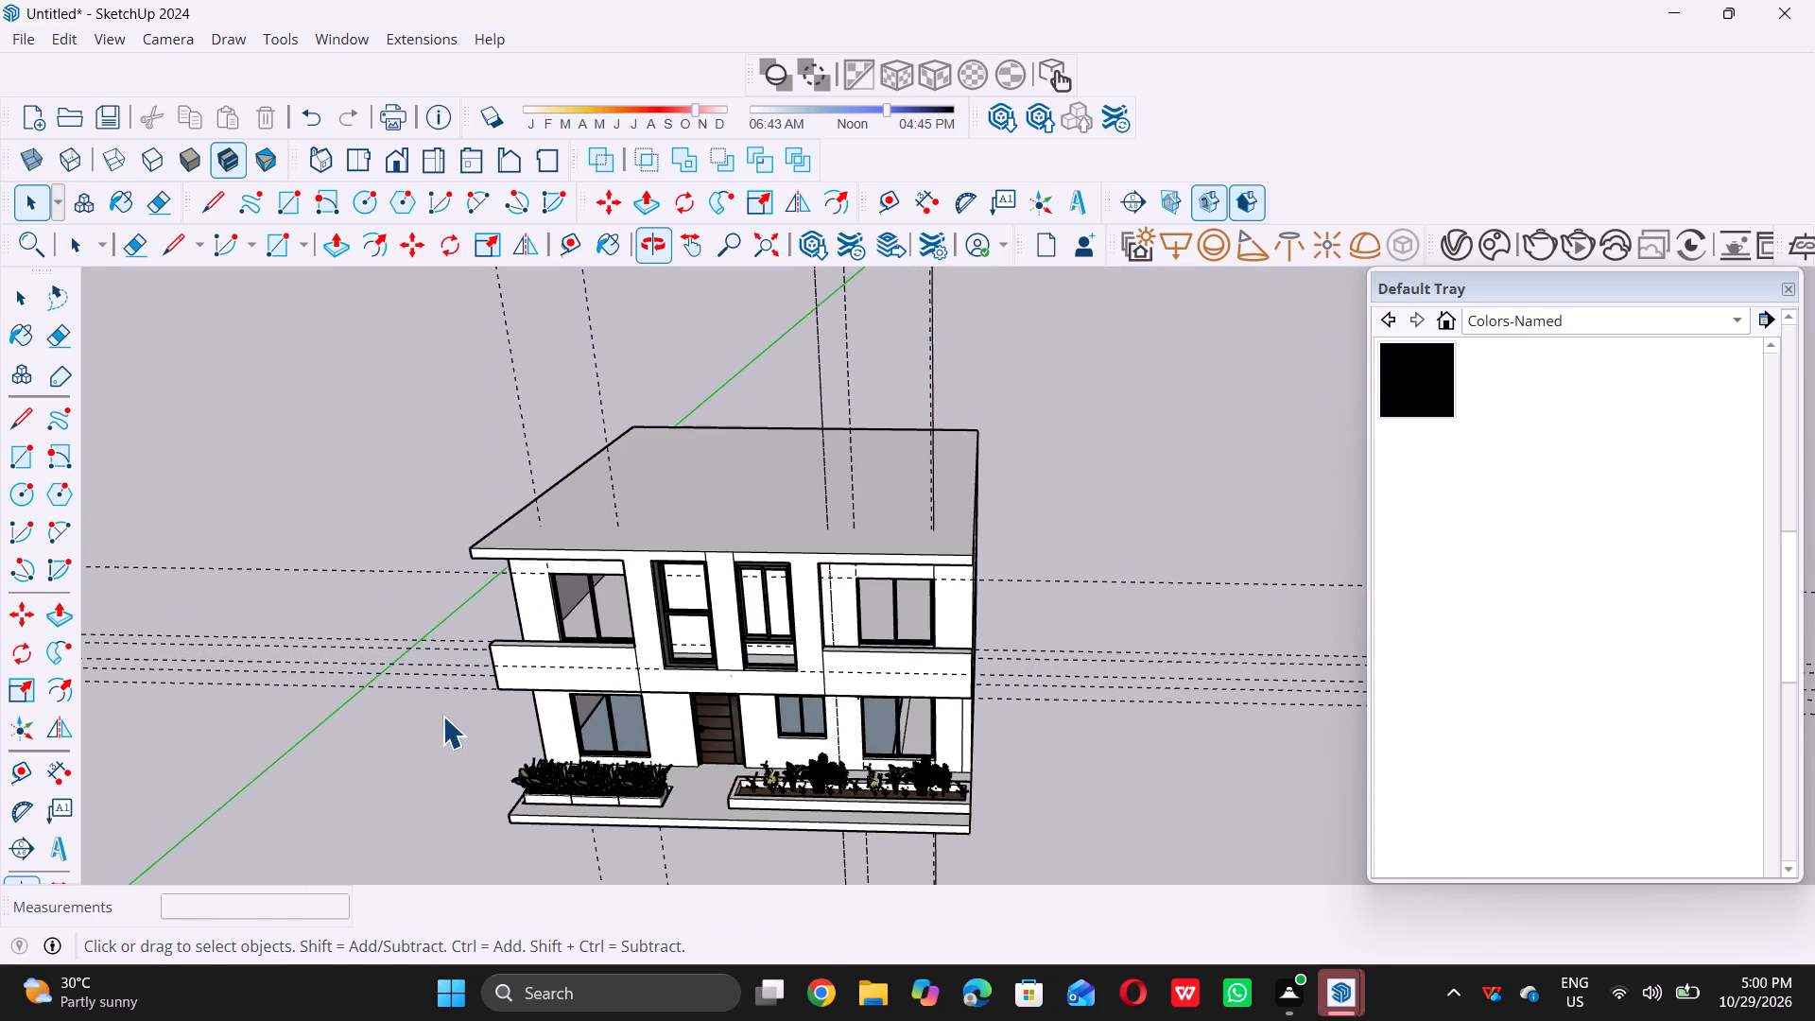
scroll(441, 714, "up", 6)
middle_click_drag(511, 652, 805, 621)
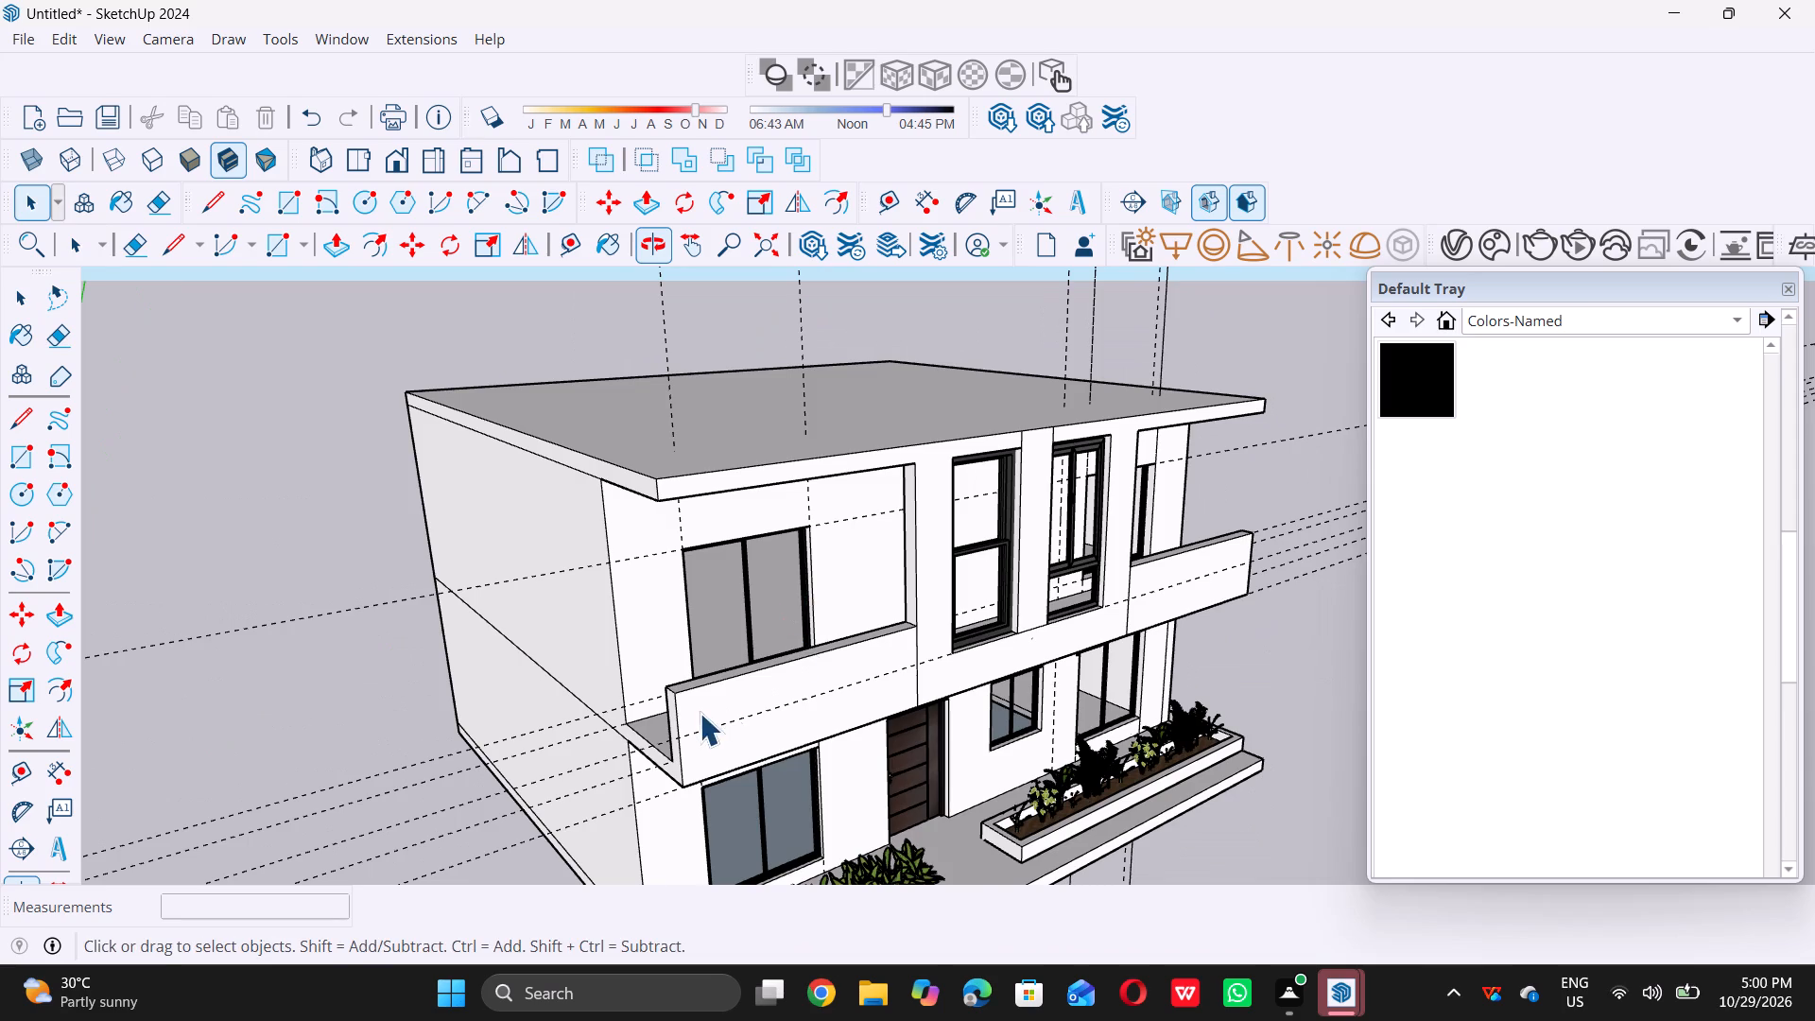
scroll(700, 714, "up", 5)
middle_click_drag(795, 607, 555, 805)
scroll(534, 732, "down", 4)
middle_click_drag(465, 770, 740, 687)
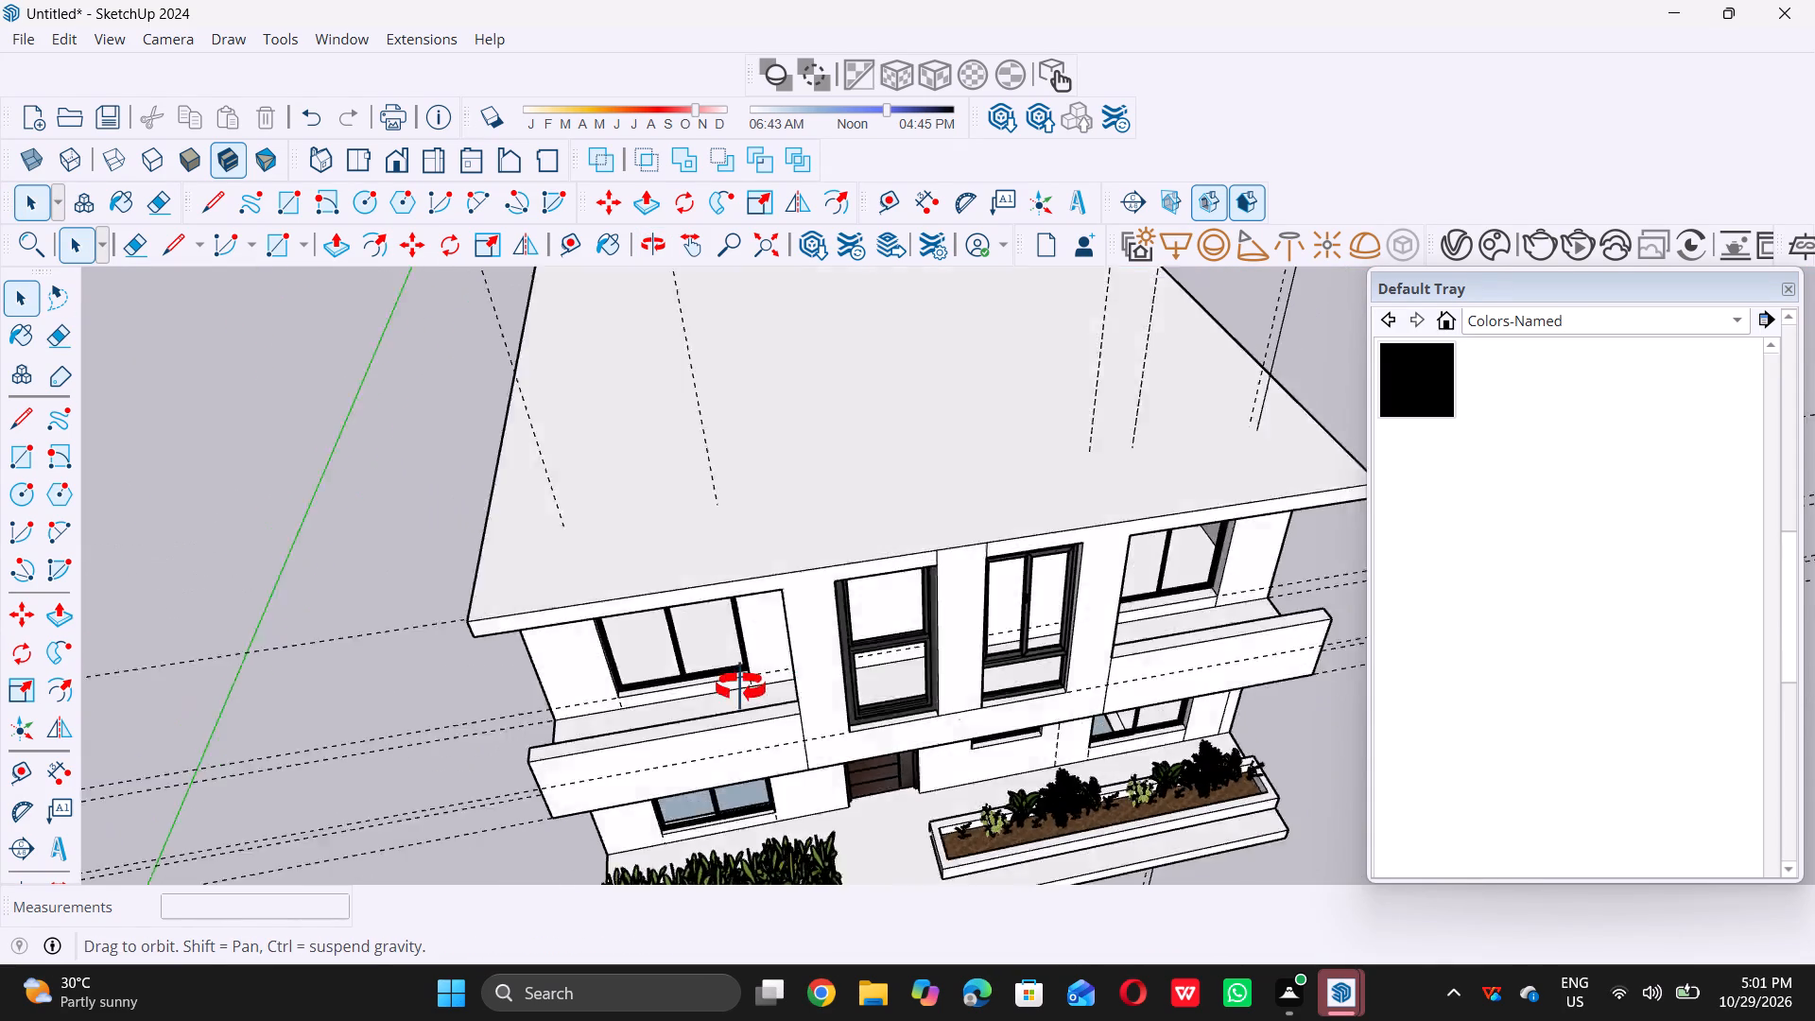
middle_click_drag(740, 687, 907, 647)
scroll(982, 641, "down", 6)
scroll(1005, 692, "up", 5)
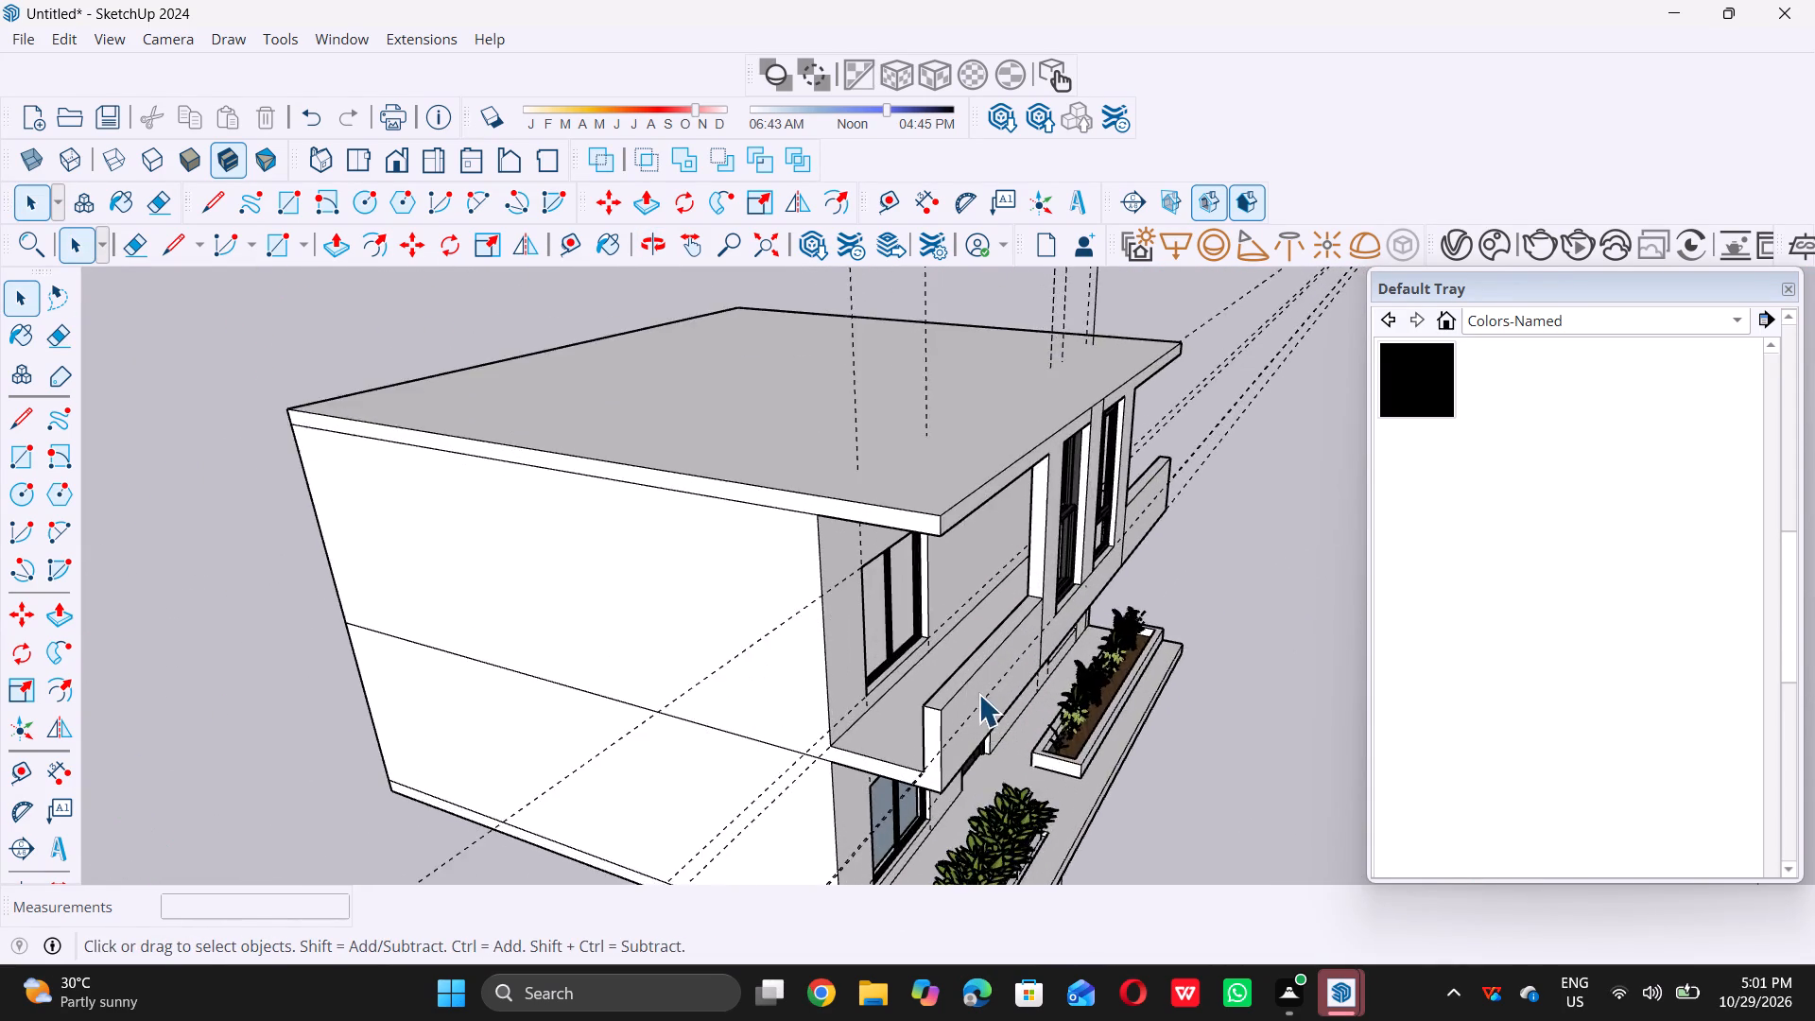
Push the parapet top of the balcony above the hedge planter down in two passes, the last 1' 6", level with the slab.
scroll(967, 684, "up", 15)
left_click(964, 668)
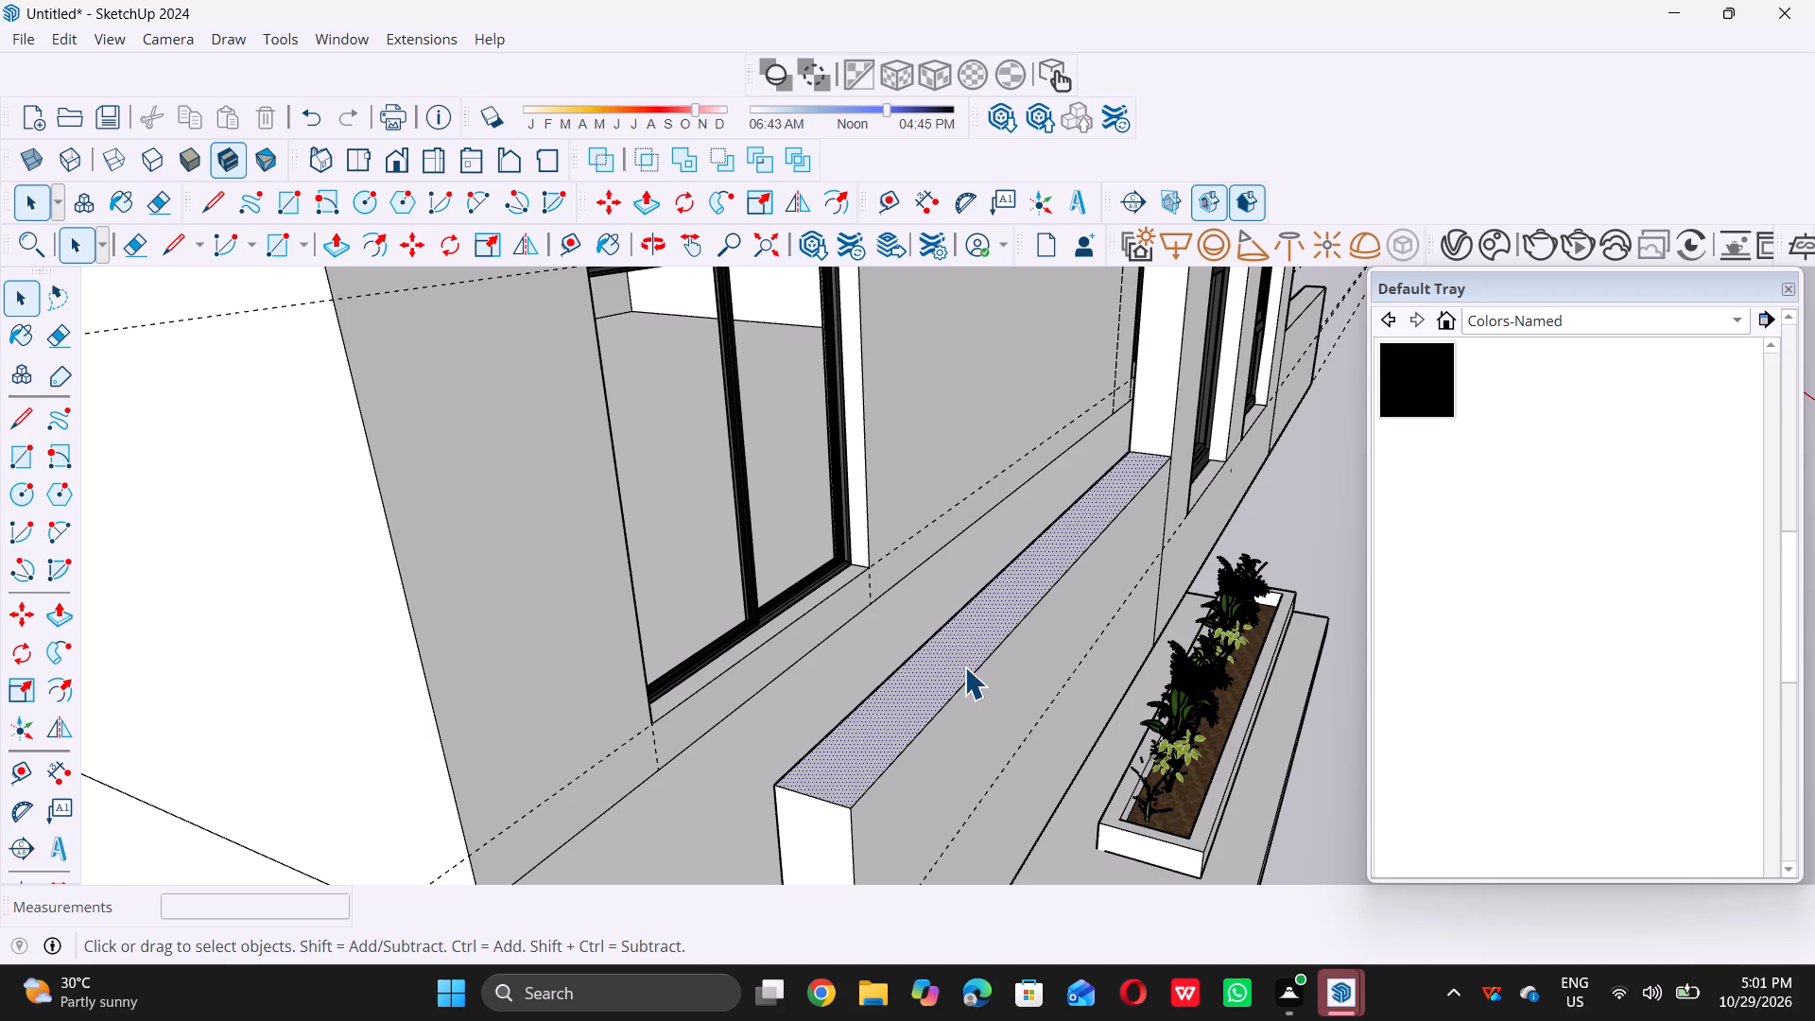
key("p")
scroll(966, 653, "down", 8)
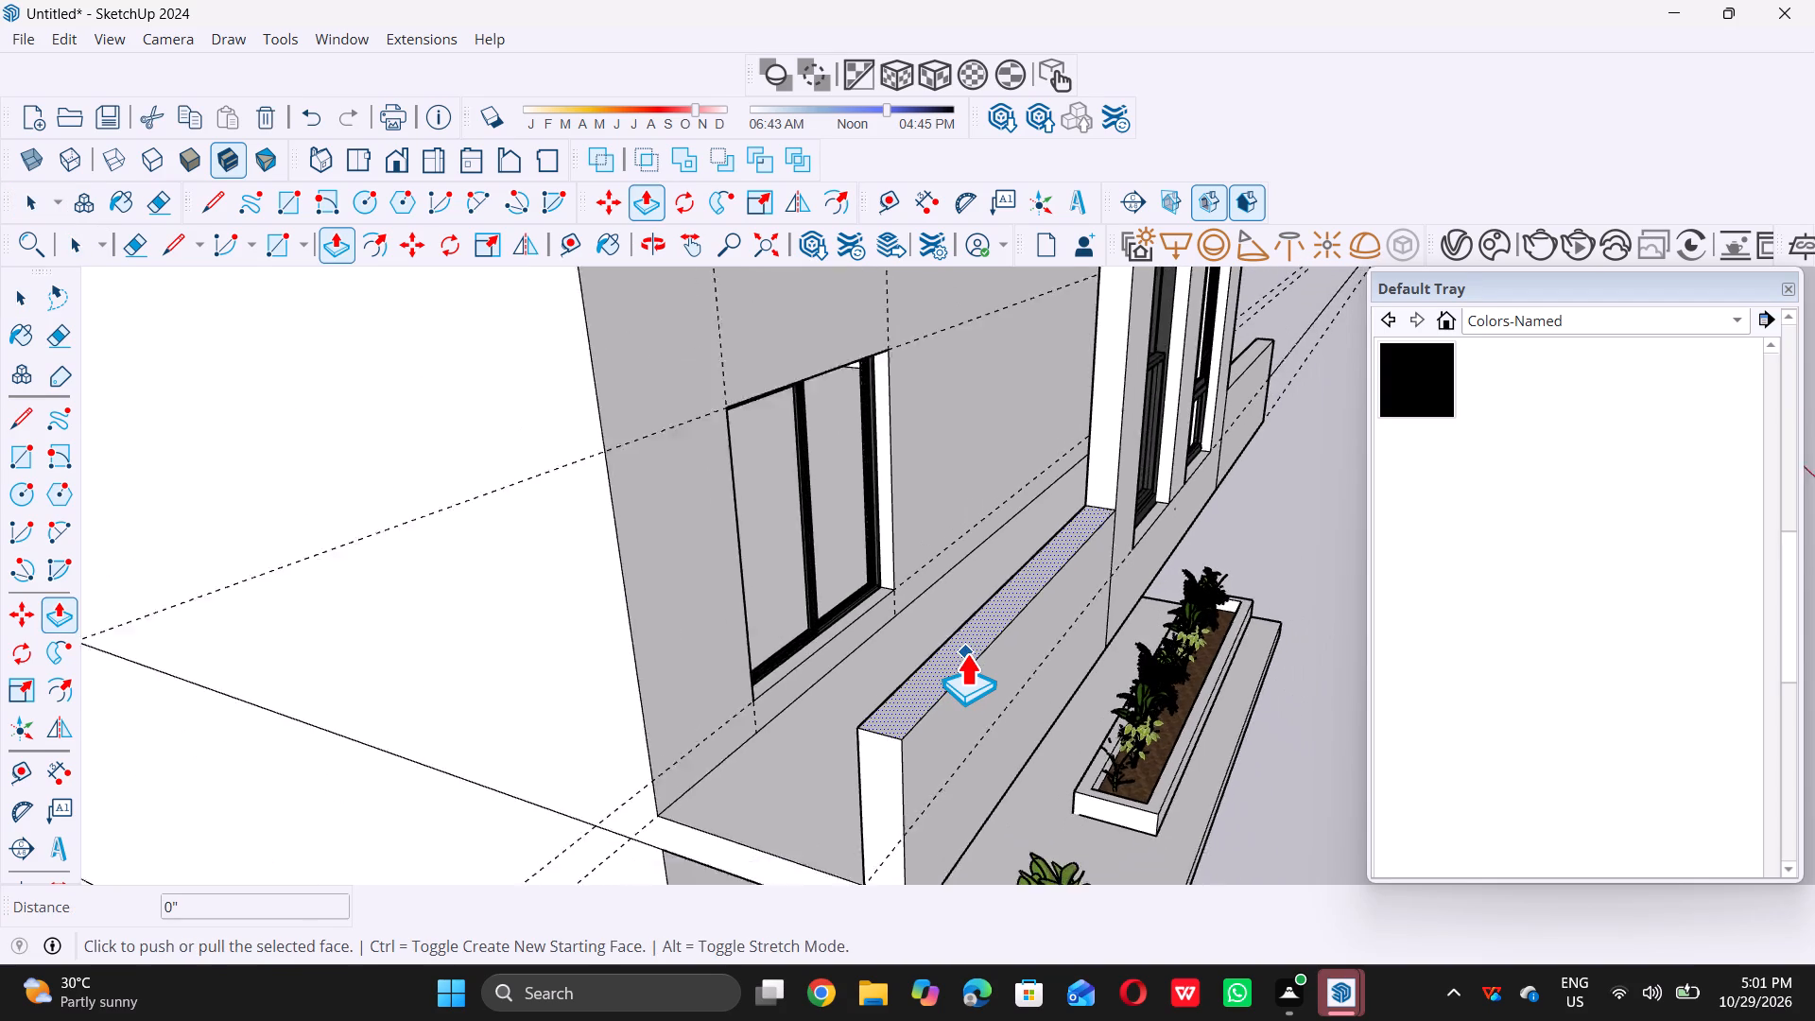
double_click(965, 651)
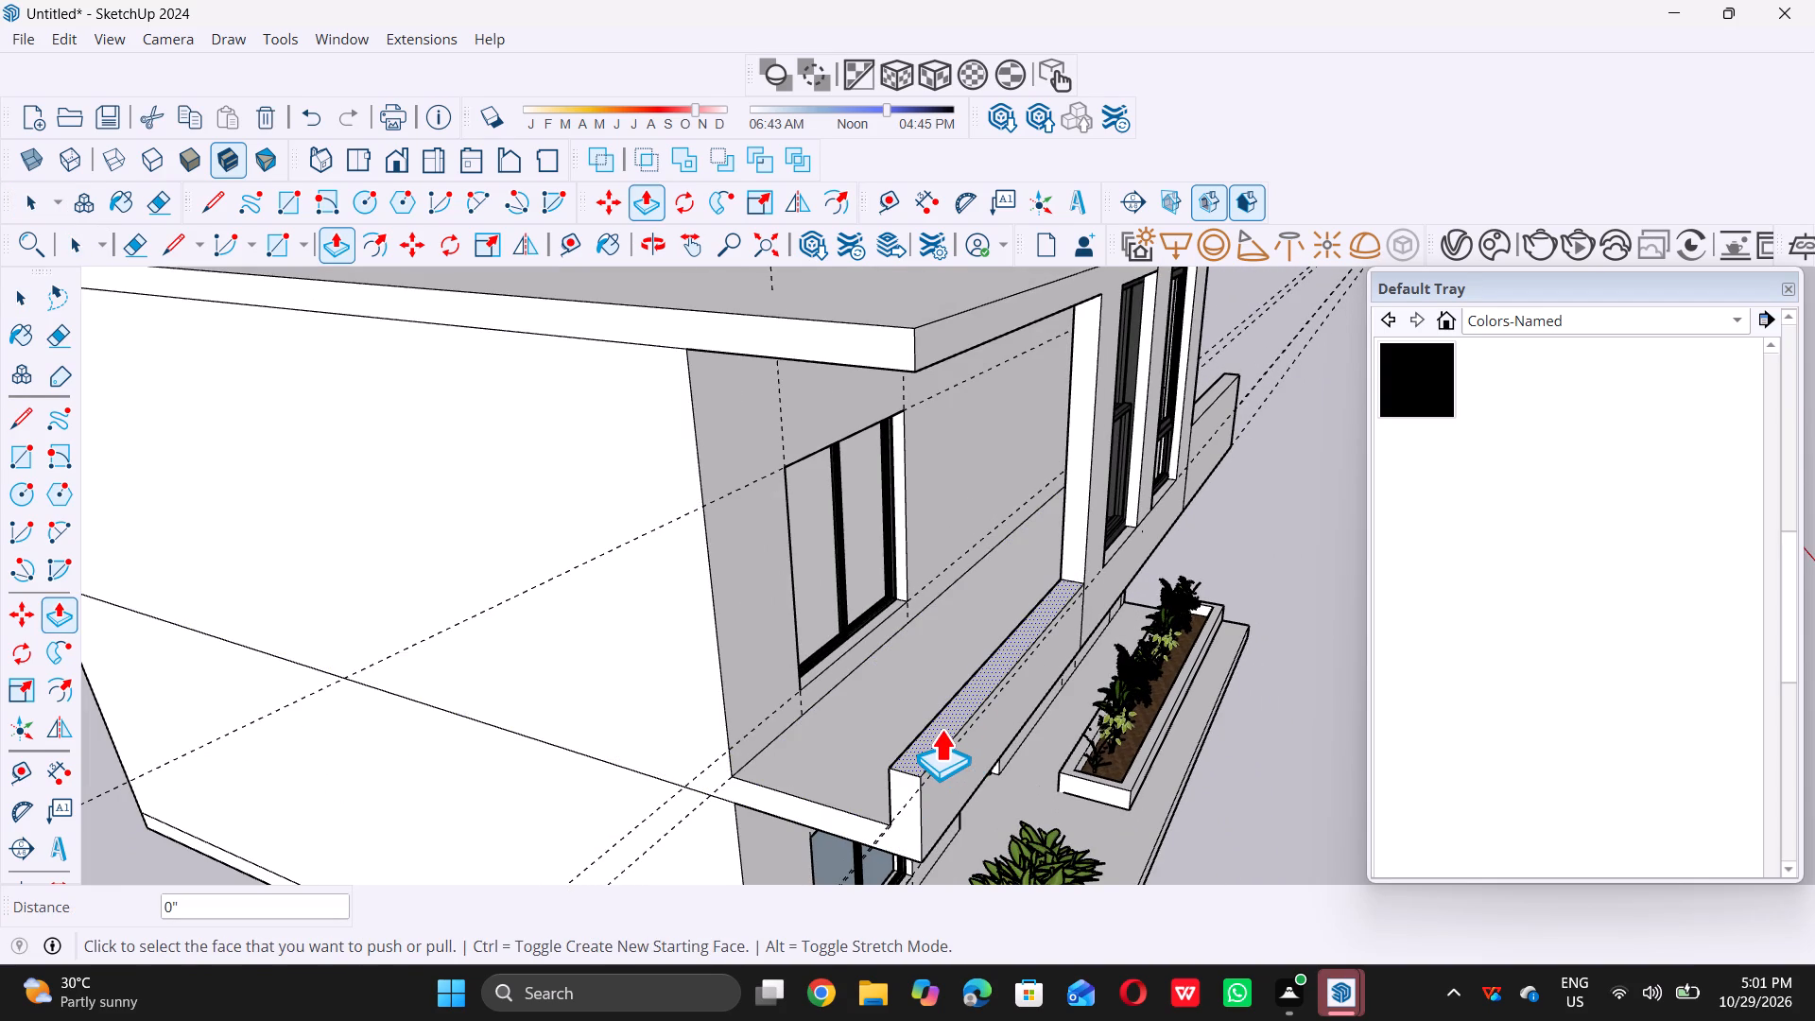
left_click(941, 729)
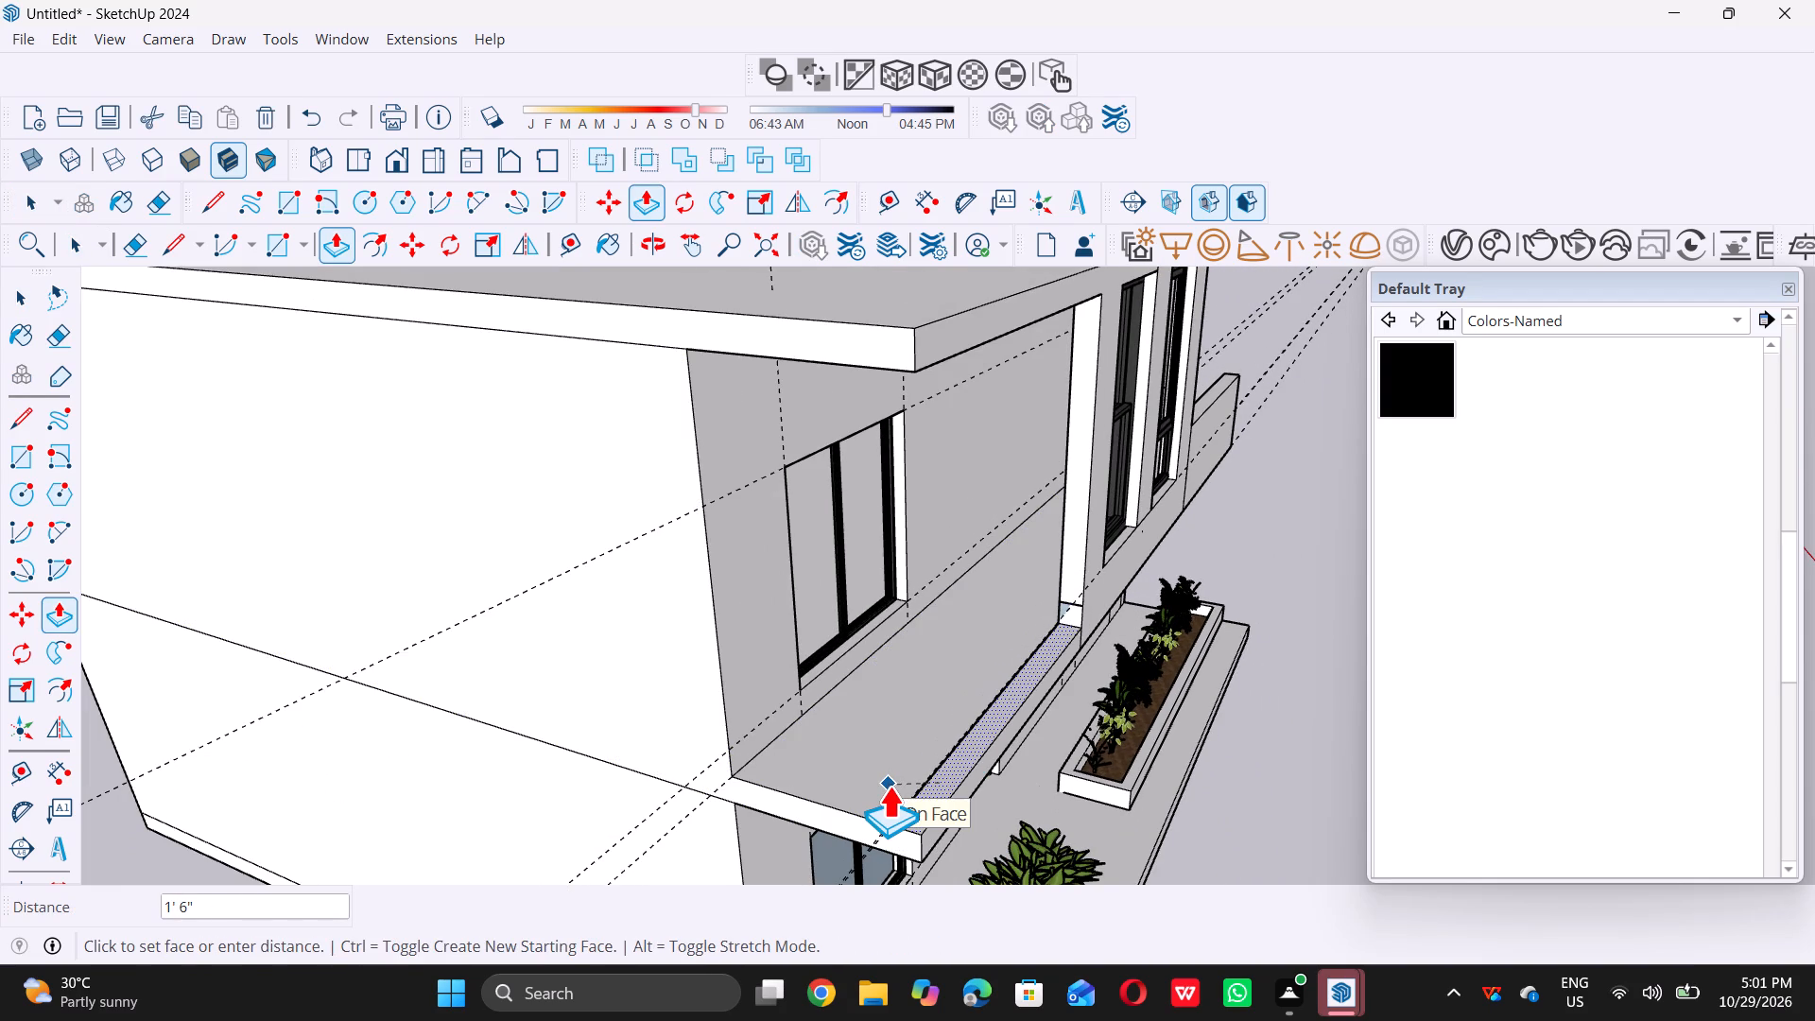
left_click(889, 786)
key("space")
Push the parapet top of the balcony above the long soil planter down 2' 3" and the remaining 9", level with the slab.
scroll(888, 787, "down", 5)
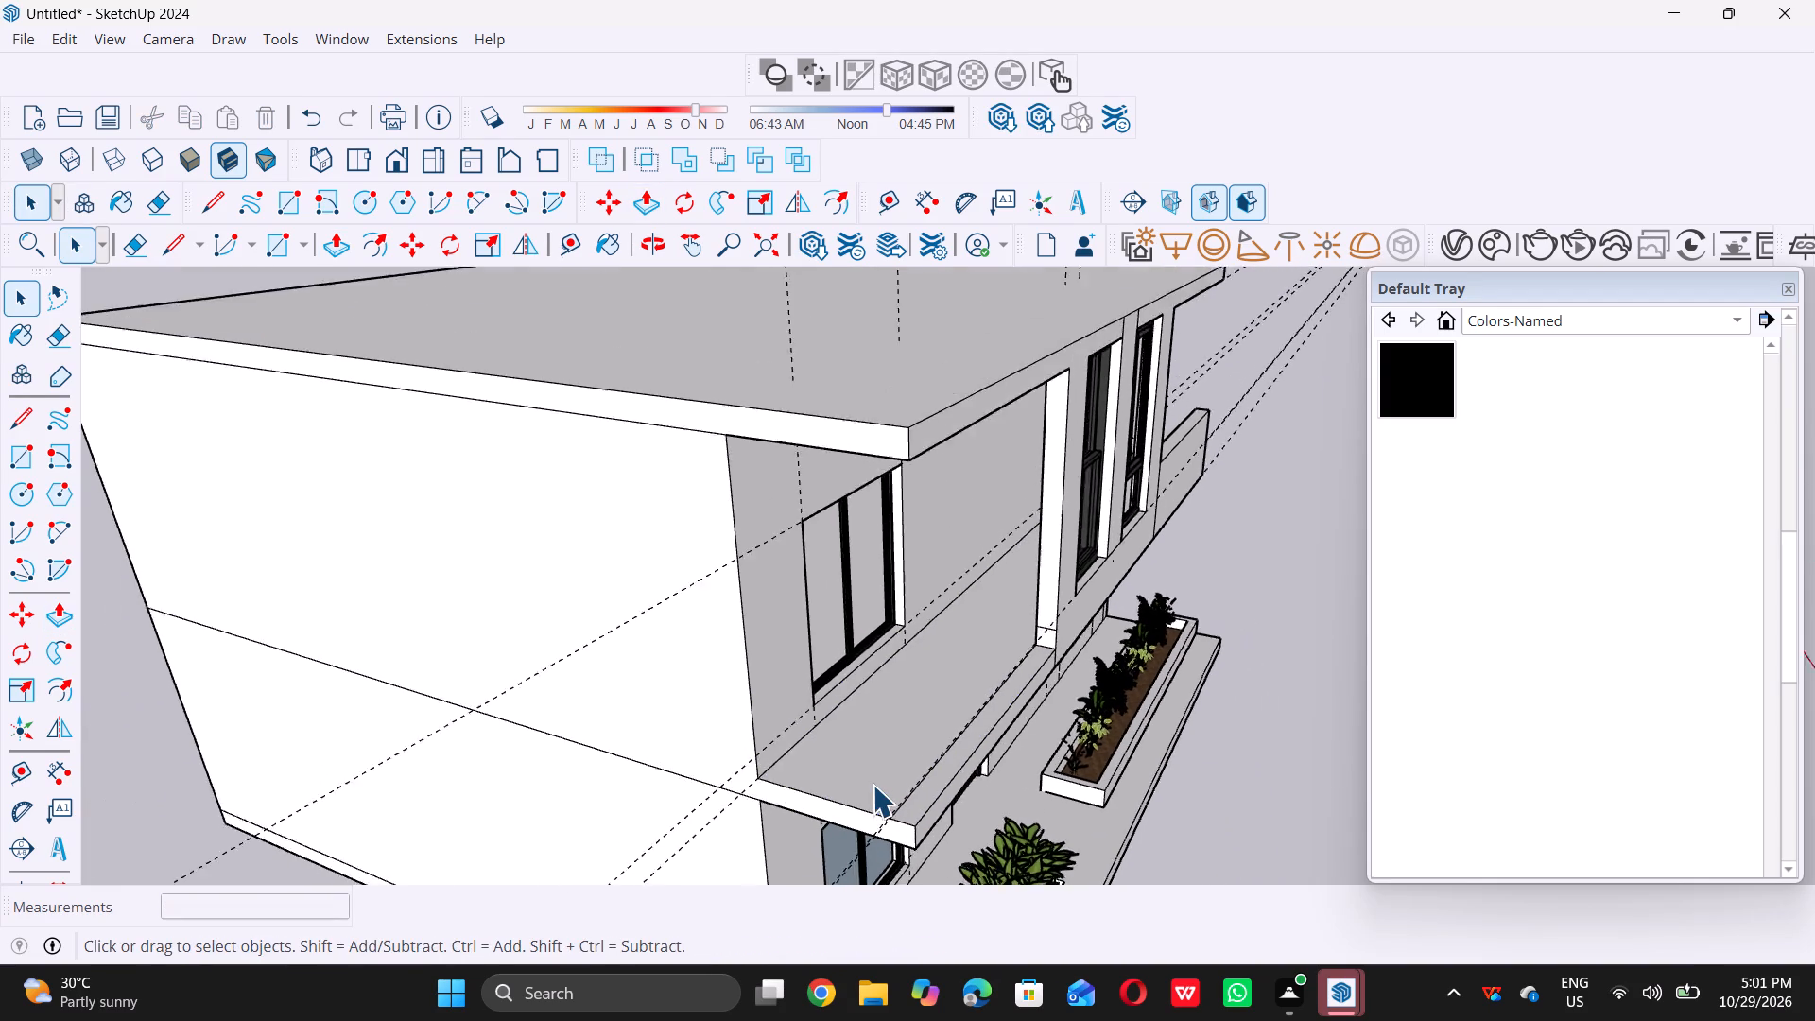
scroll(873, 785, "down", 10)
scroll(1162, 632, "up", 5)
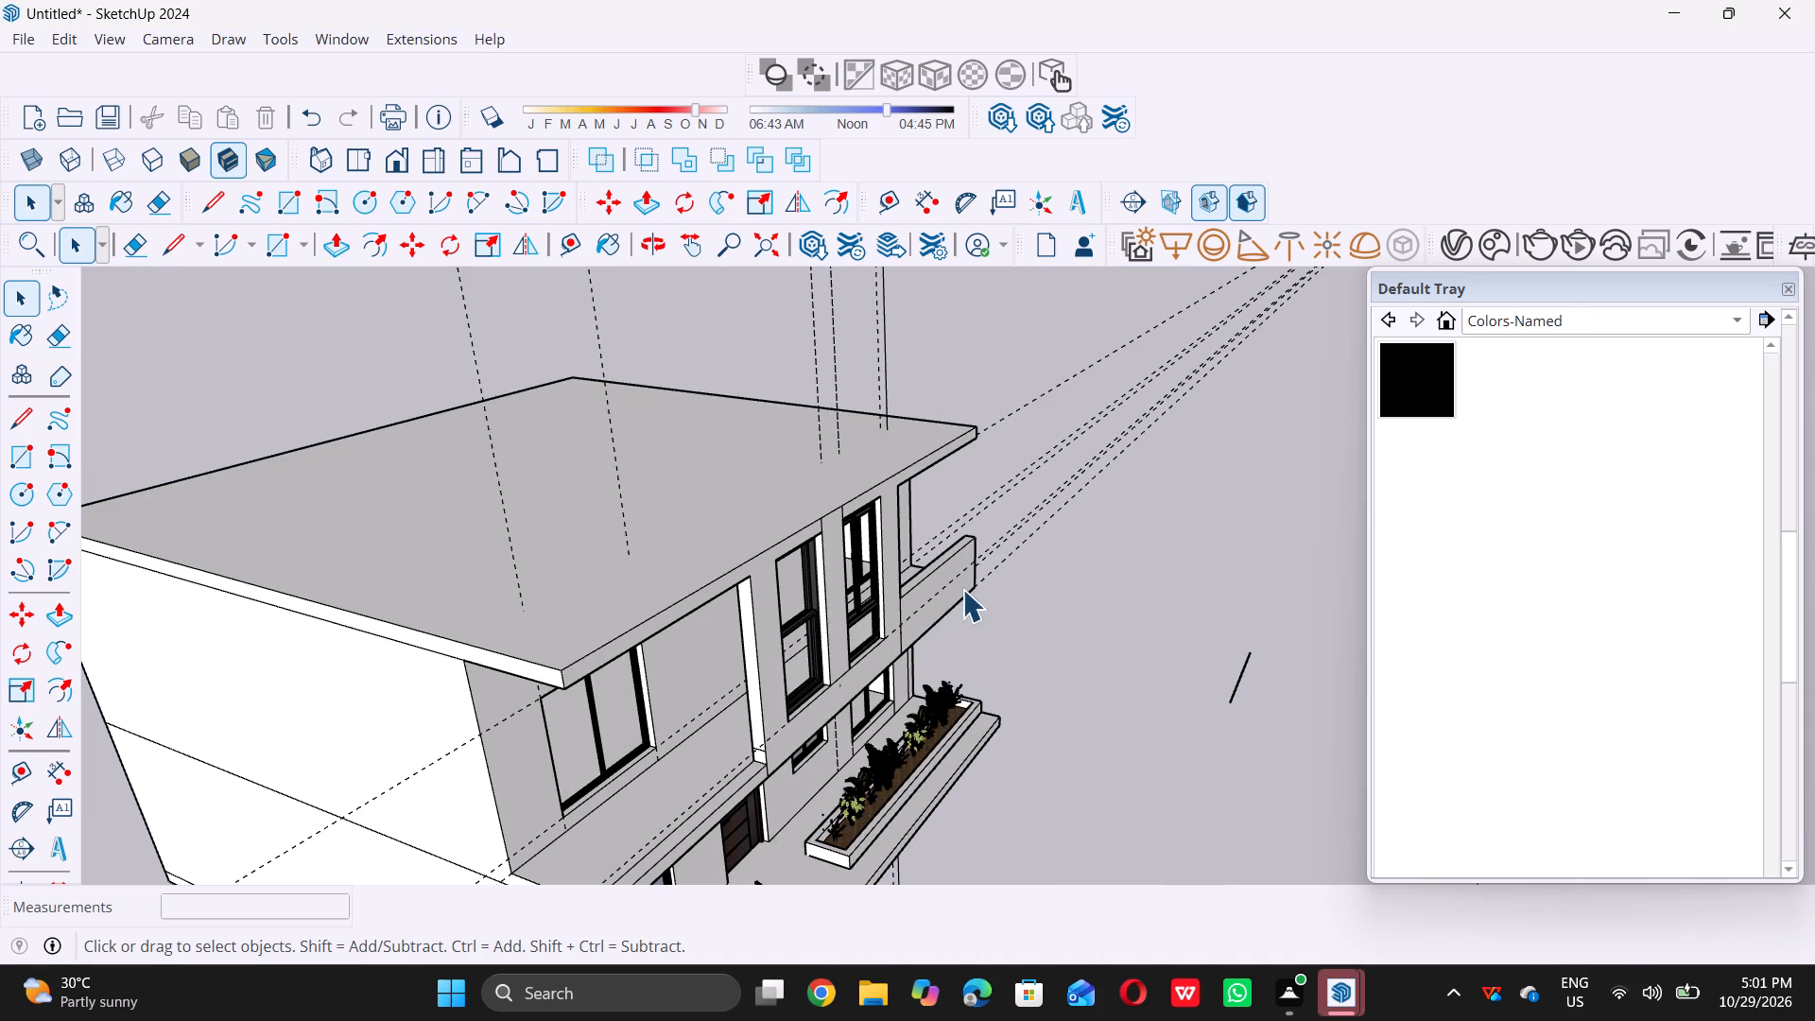
middle_click_drag(997, 548, 197, 746)
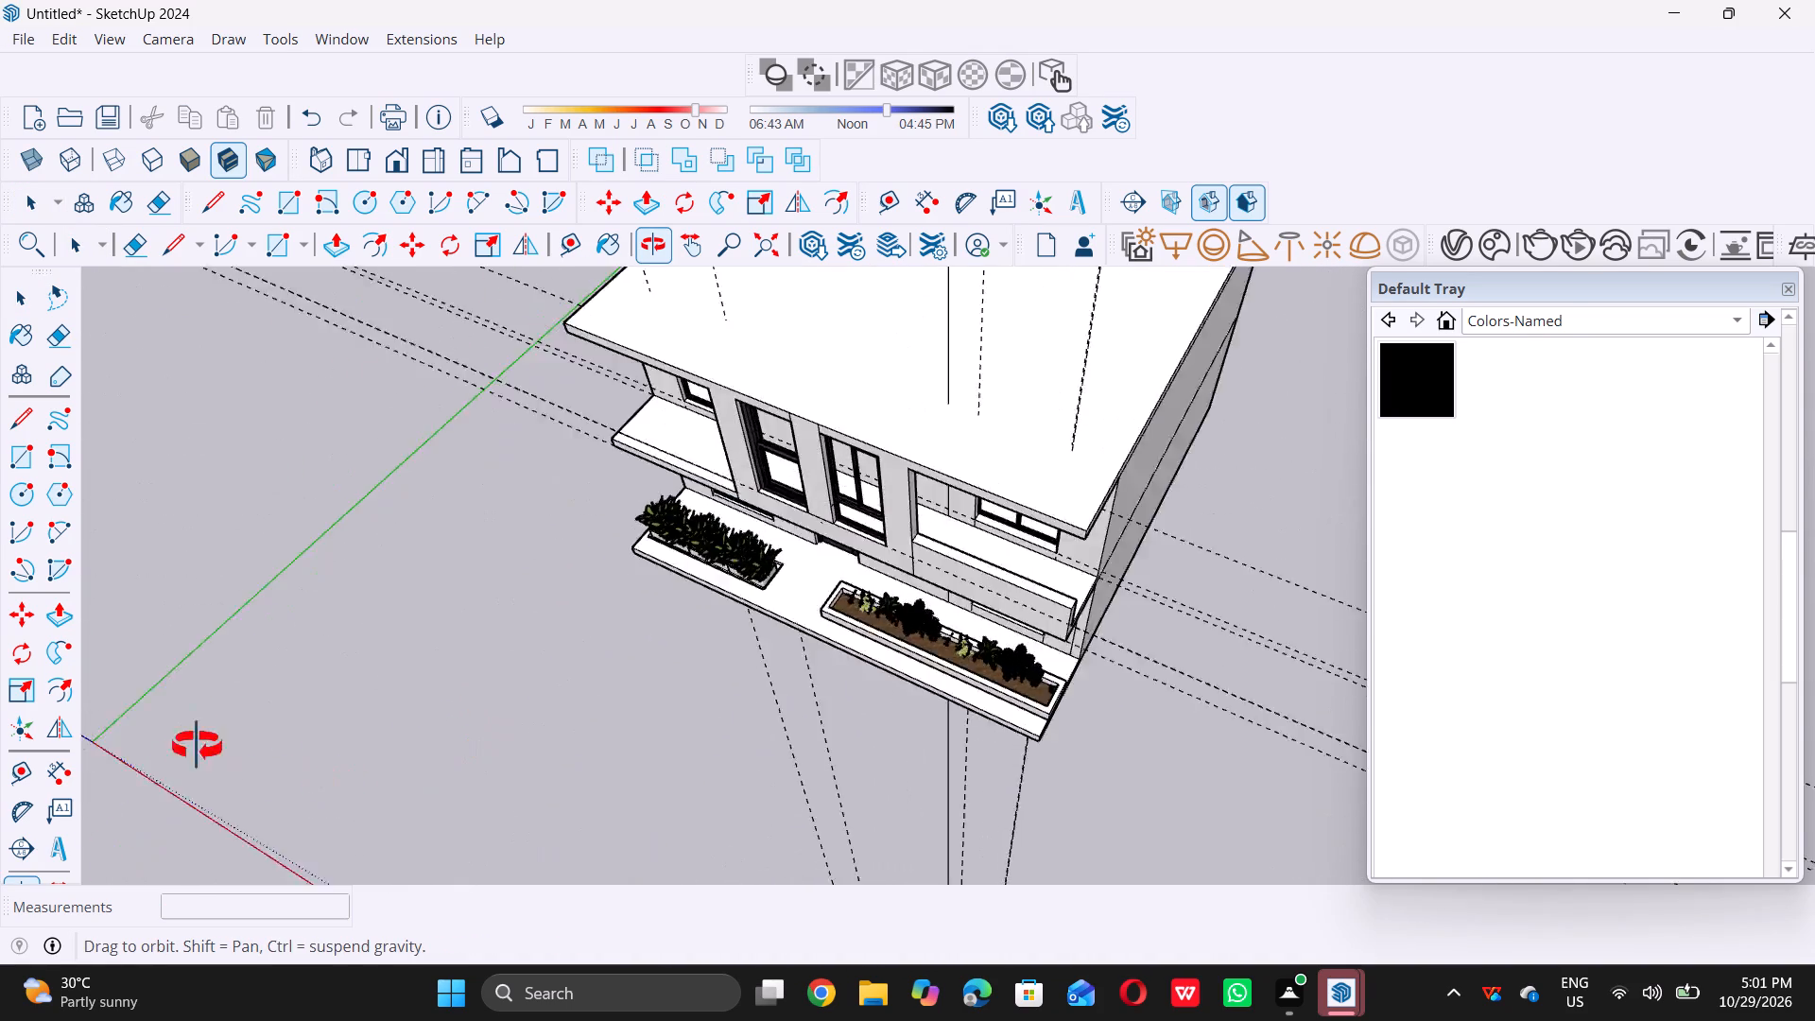
middle_click_drag(197, 746, 98, 613)
middle_click_drag(1039, 562, 1016, 596)
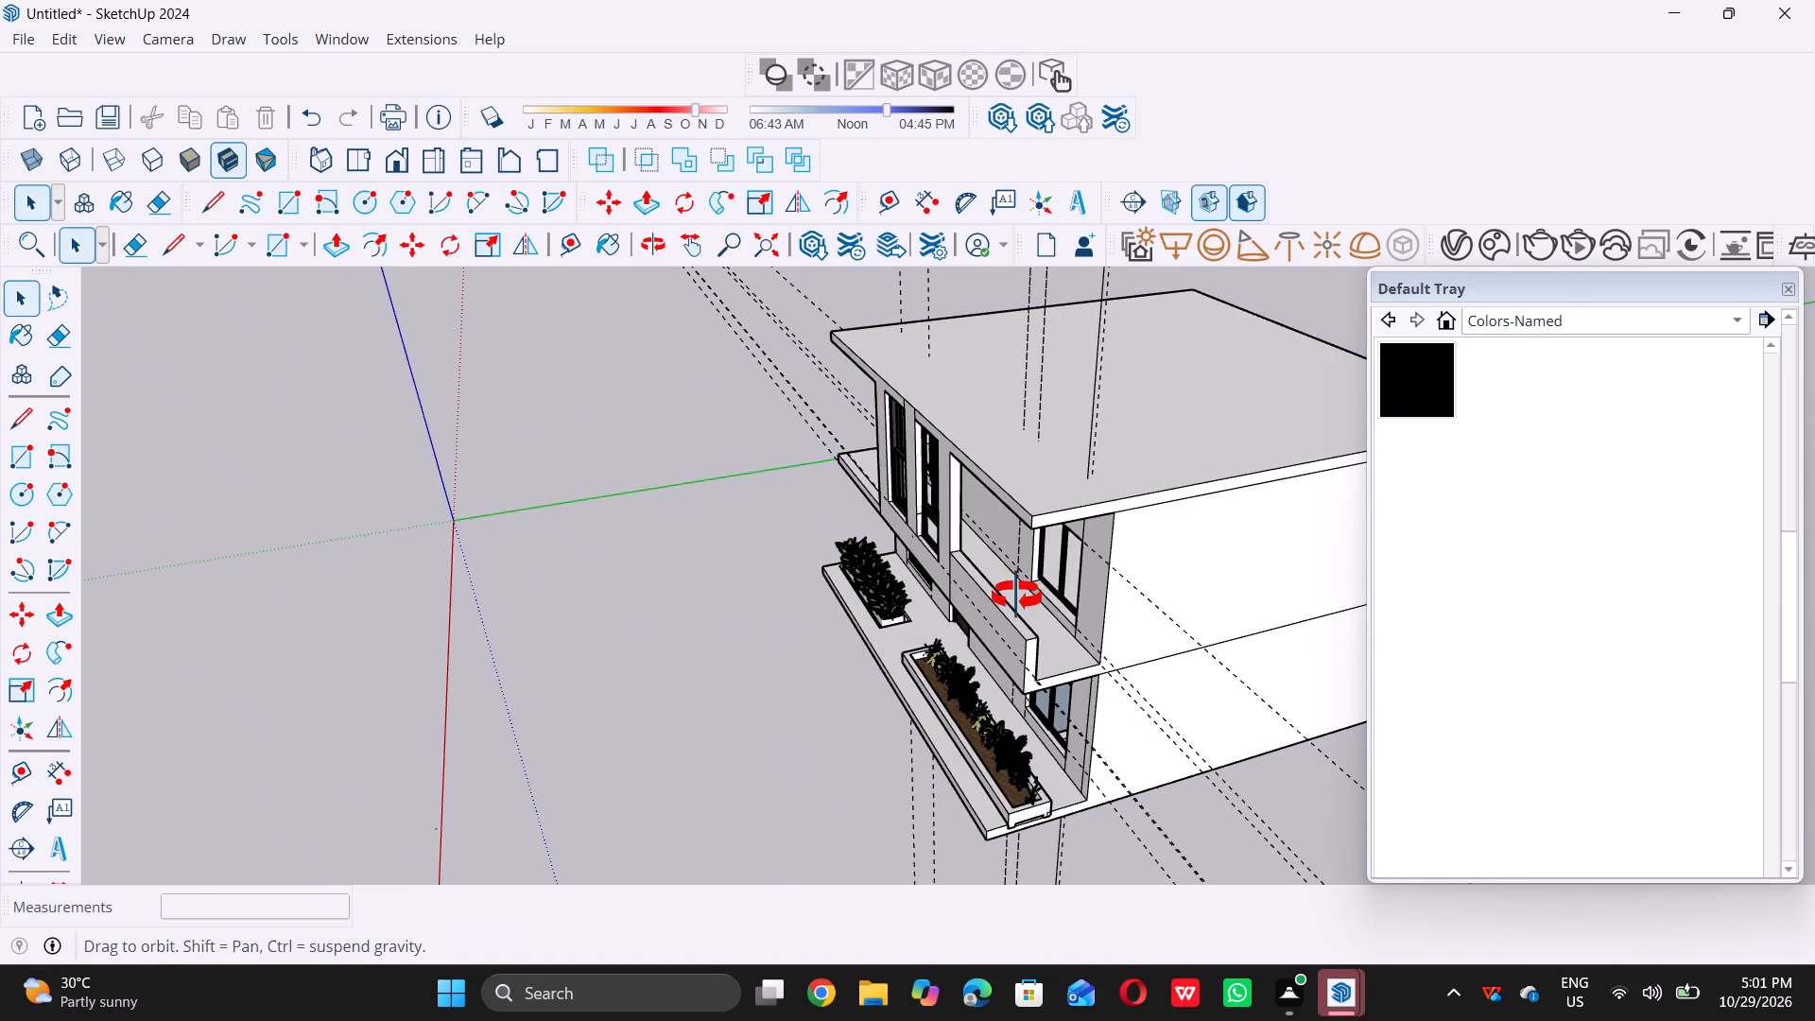
middle_click_drag(1016, 596, 981, 630)
scroll(989, 632, "up", 5)
scroll(959, 718, "up", 7)
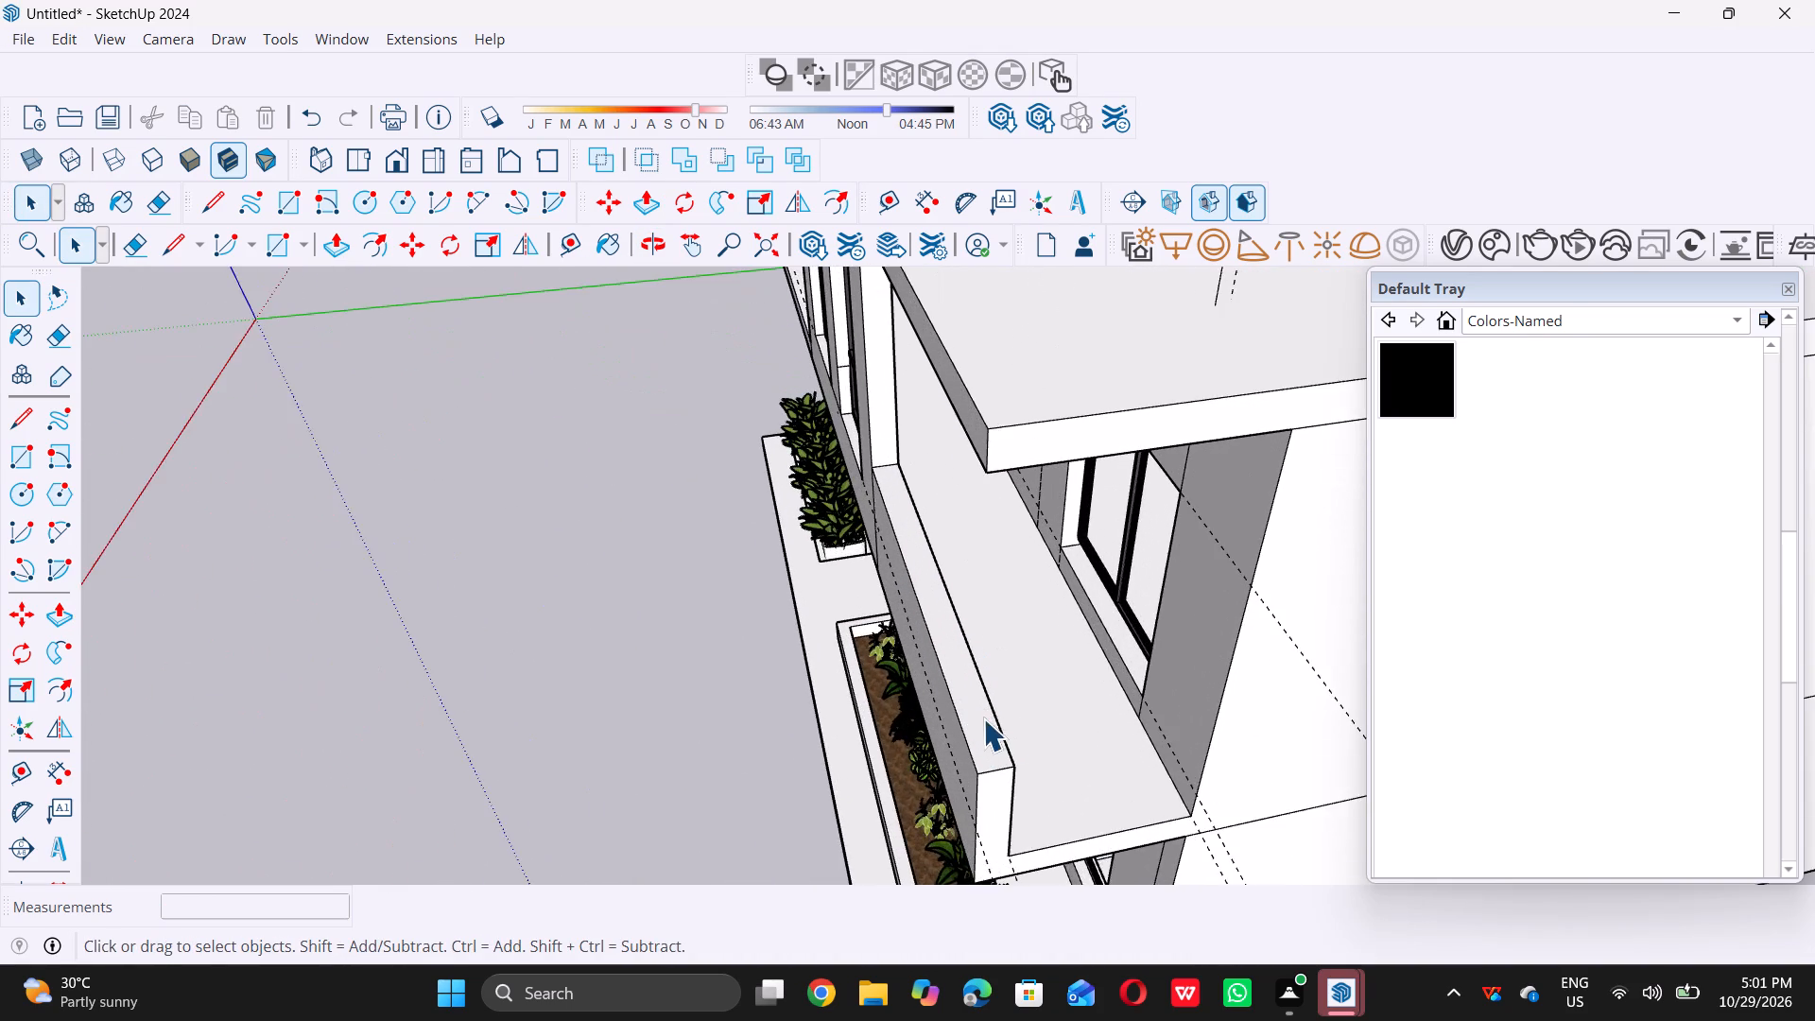
scroll(941, 660, "down", 10)
scroll(989, 681, "up", 13)
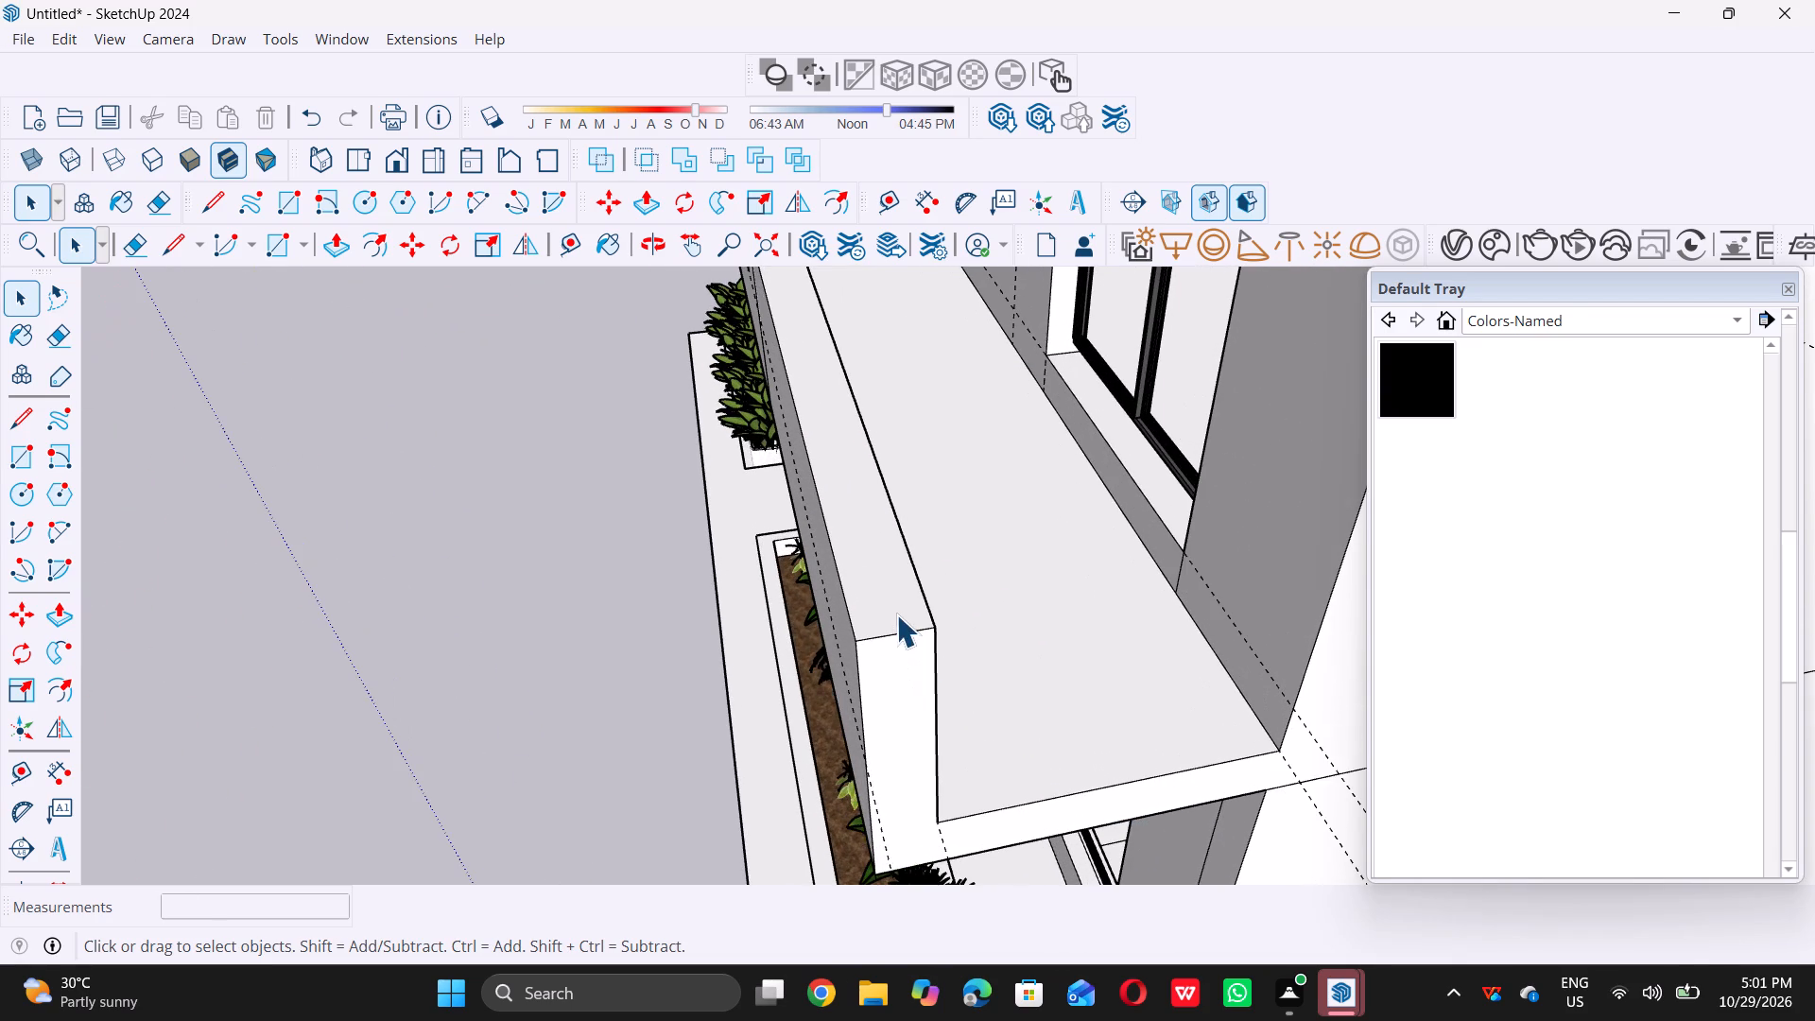
left_click(892, 603)
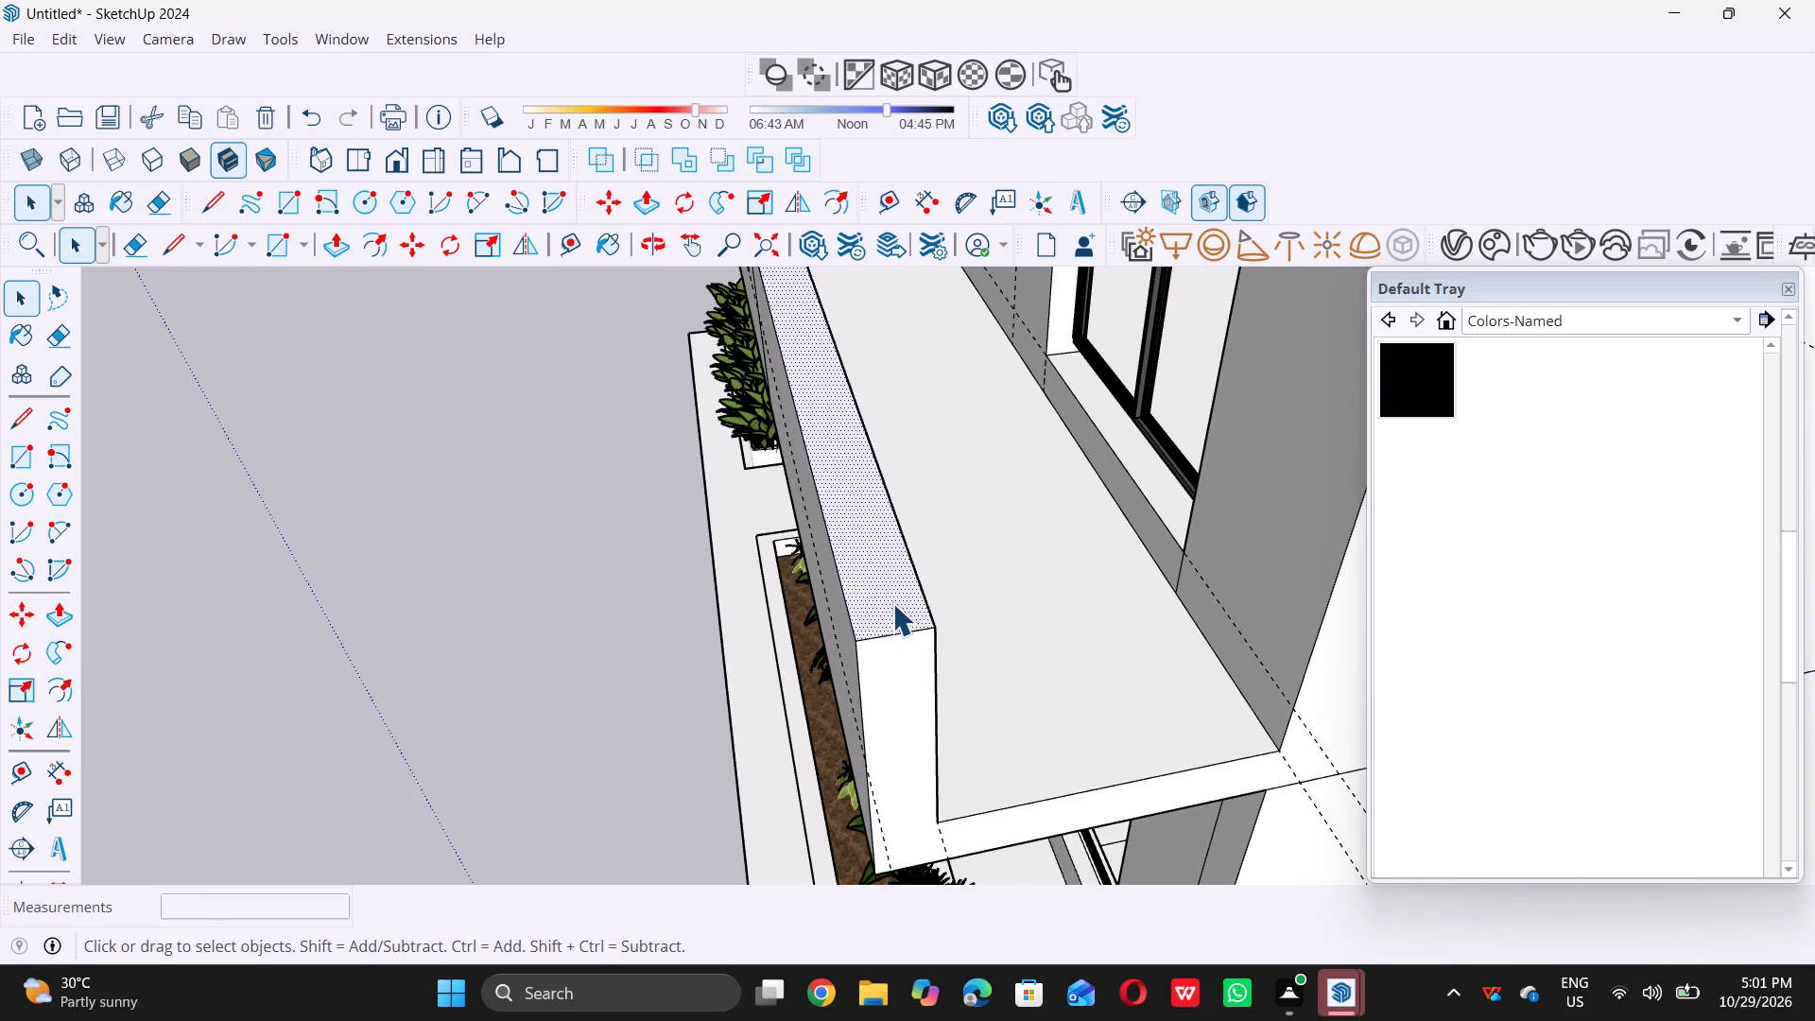
key("p")
left_click(892, 603)
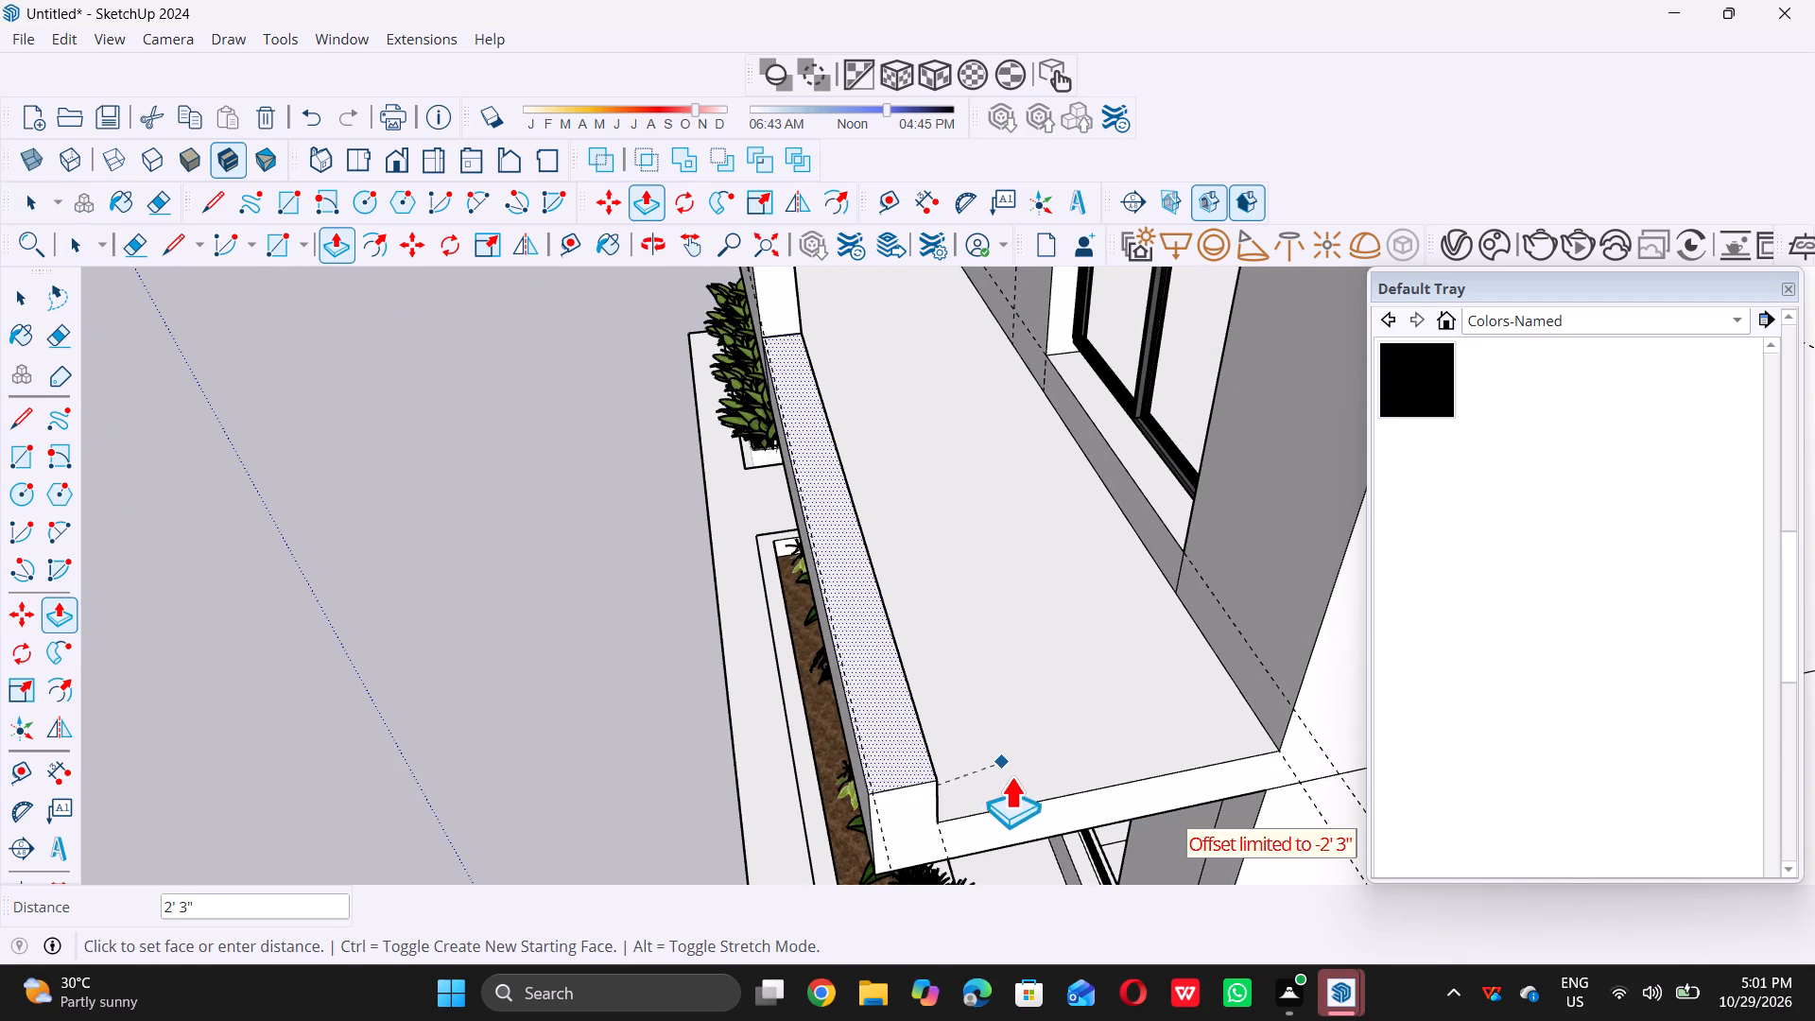
left_click(1022, 805)
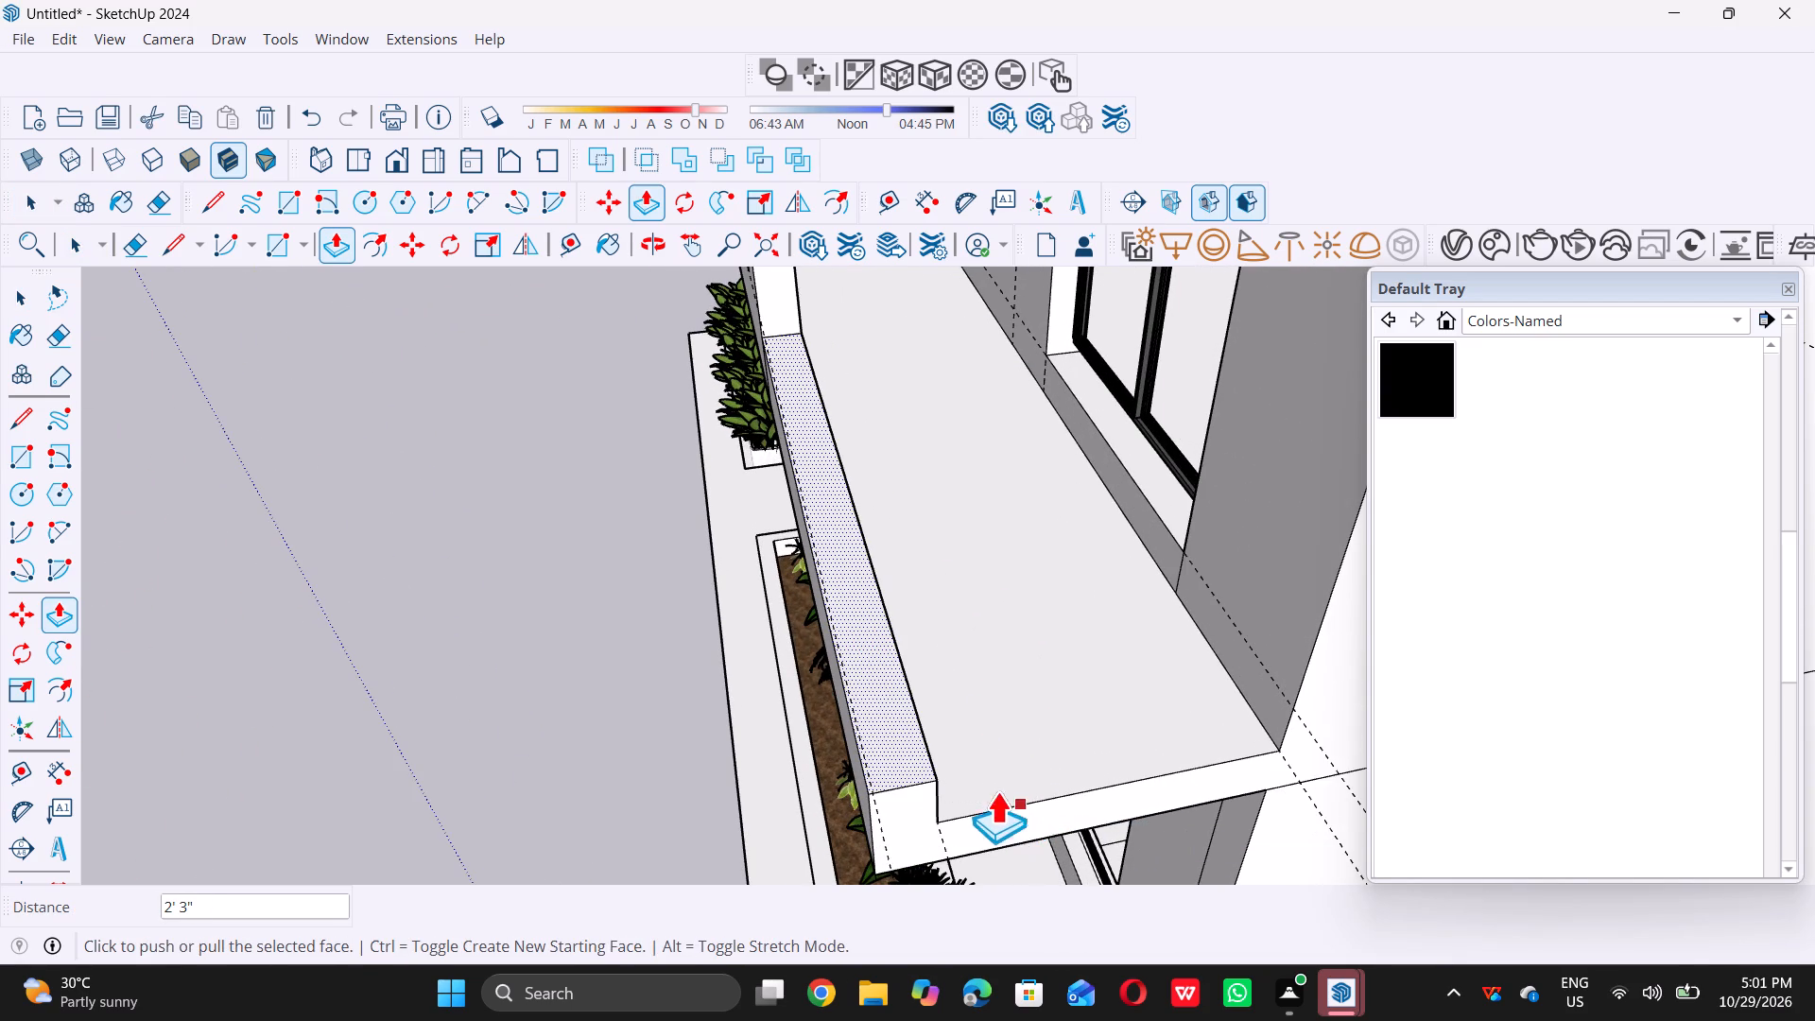
scroll(934, 769, "up", 5)
double_click(910, 746)
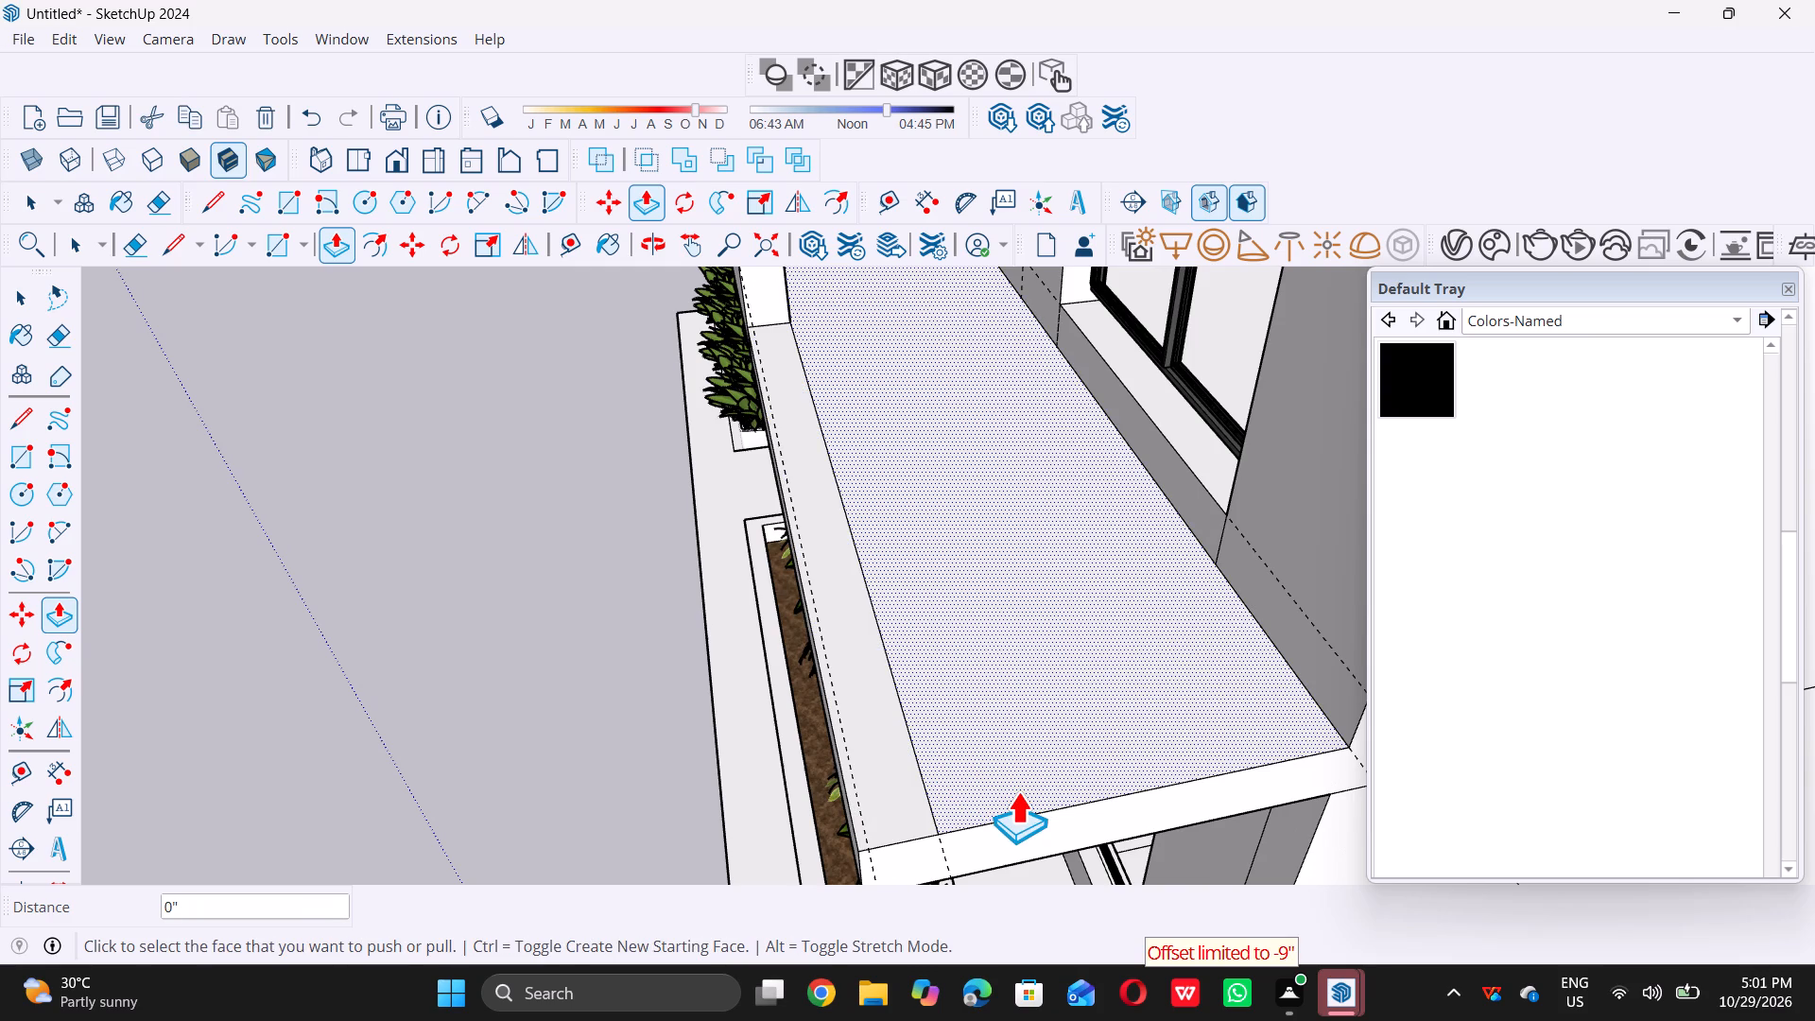
left_click(1015, 794)
key("space")
Face the house from the front and search 3D Warehouse models for "balocanies".
scroll(1015, 794, "down", 6)
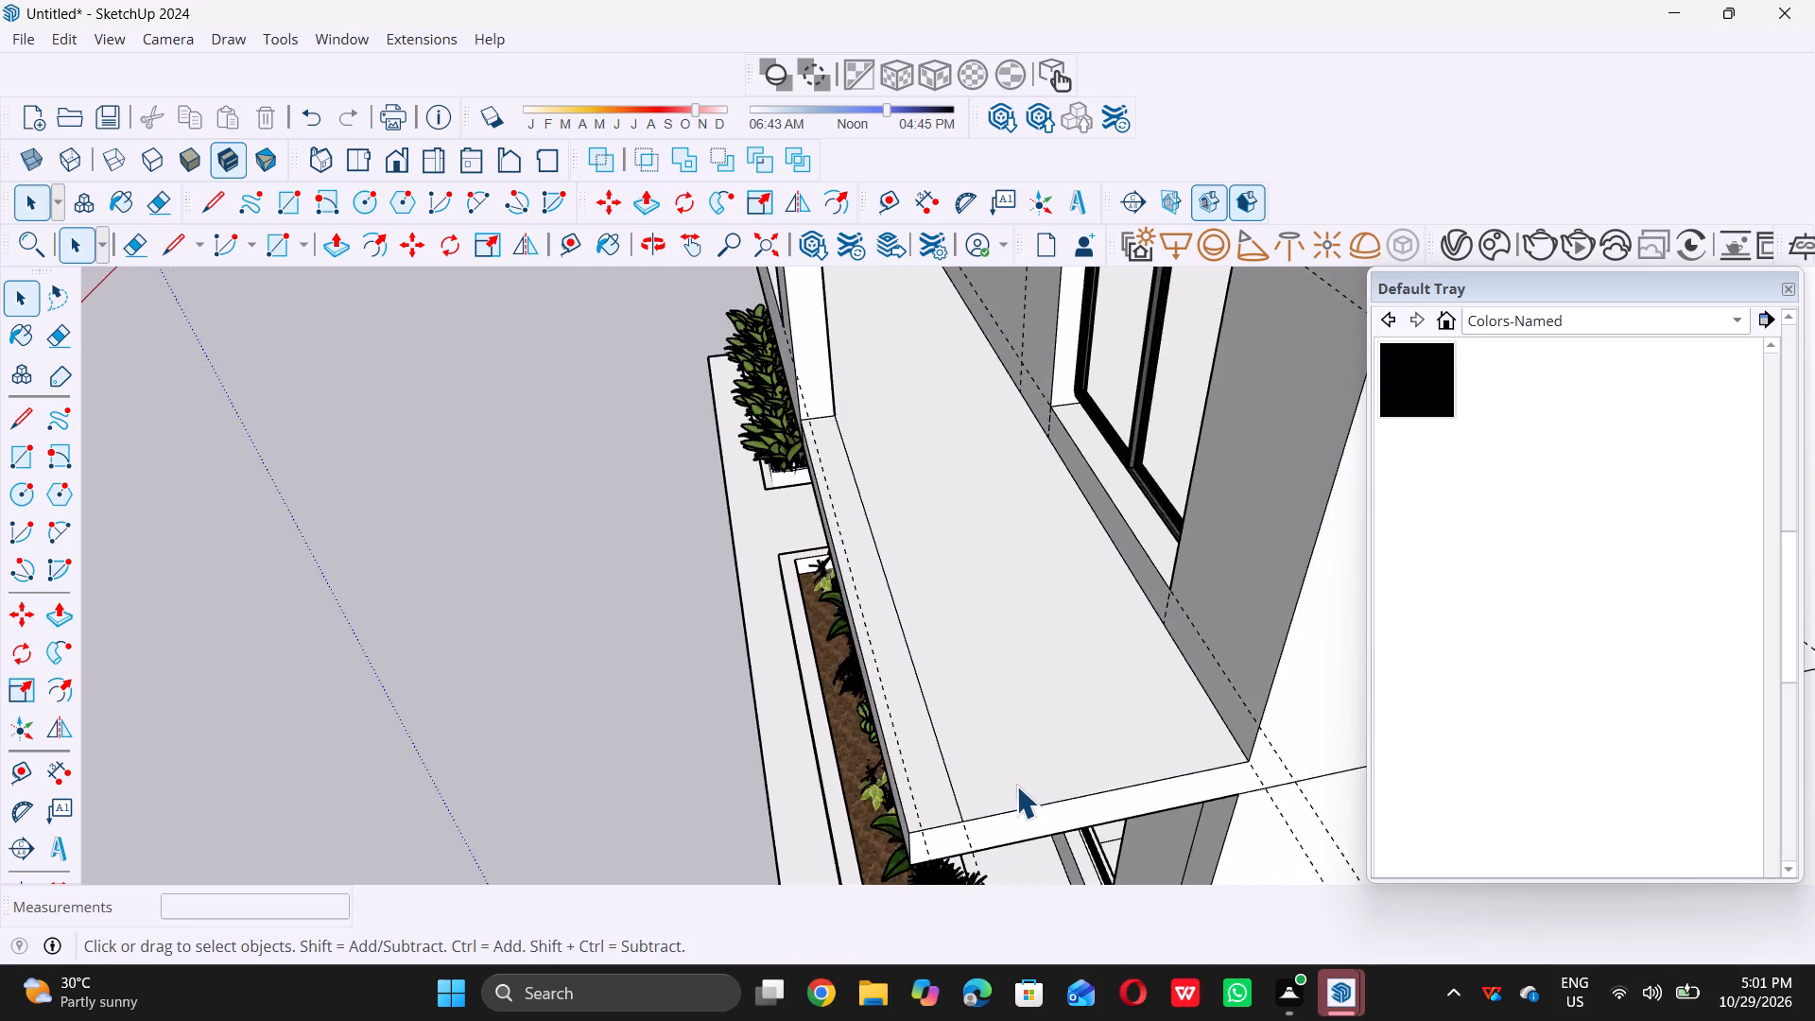
scroll(1016, 786, "down", 2)
scroll(571, 735, "down", 10)
middle_click_drag(579, 696, 1137, 531)
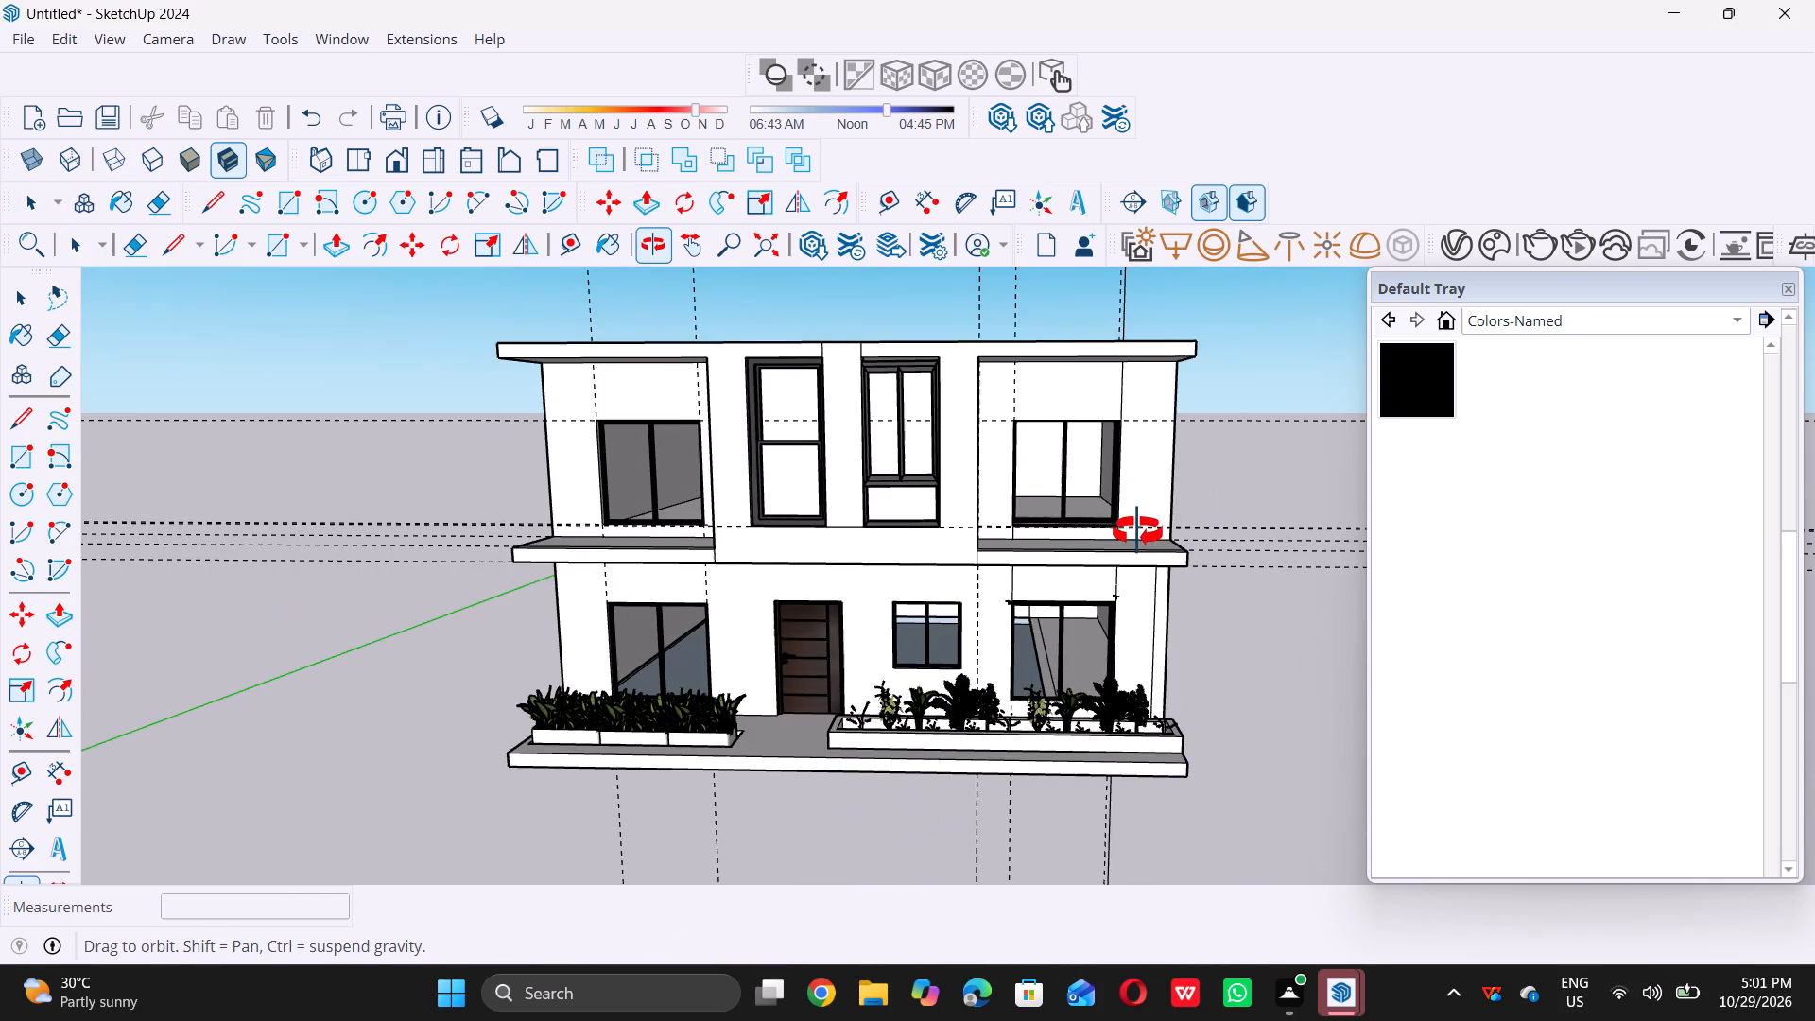
middle_click_drag(1137, 531, 1202, 505)
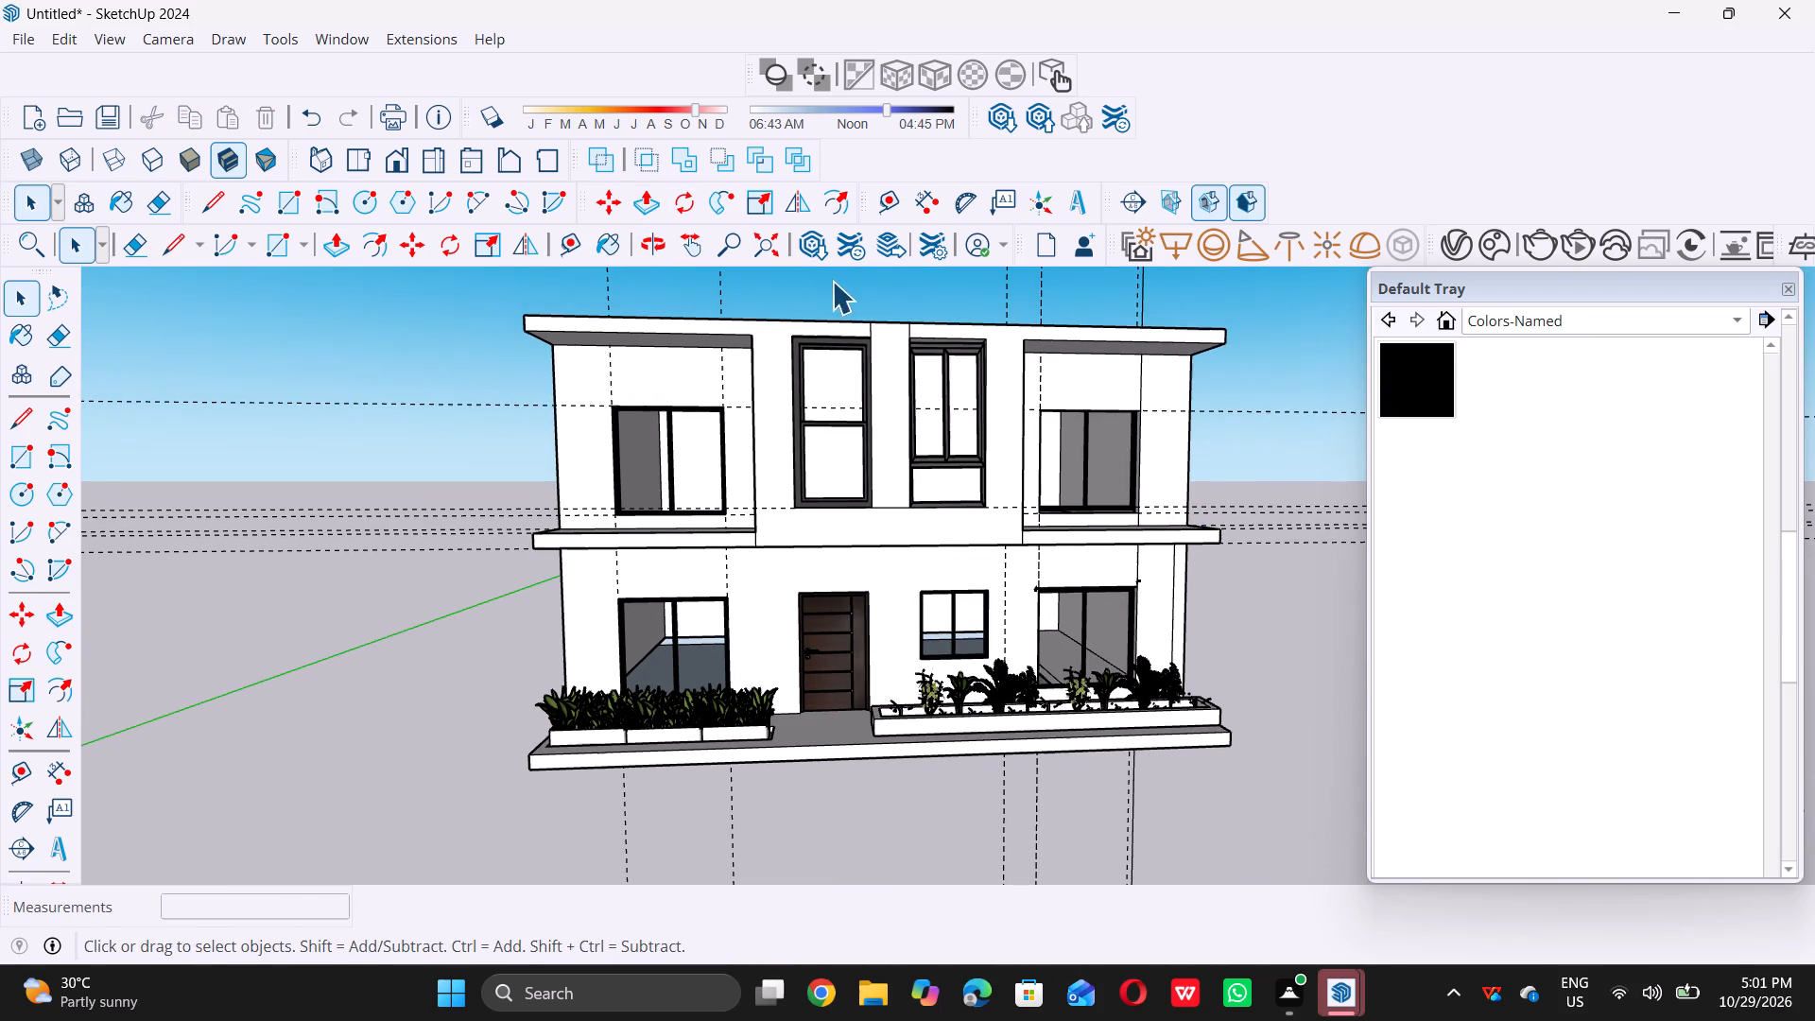
left_click(823, 245)
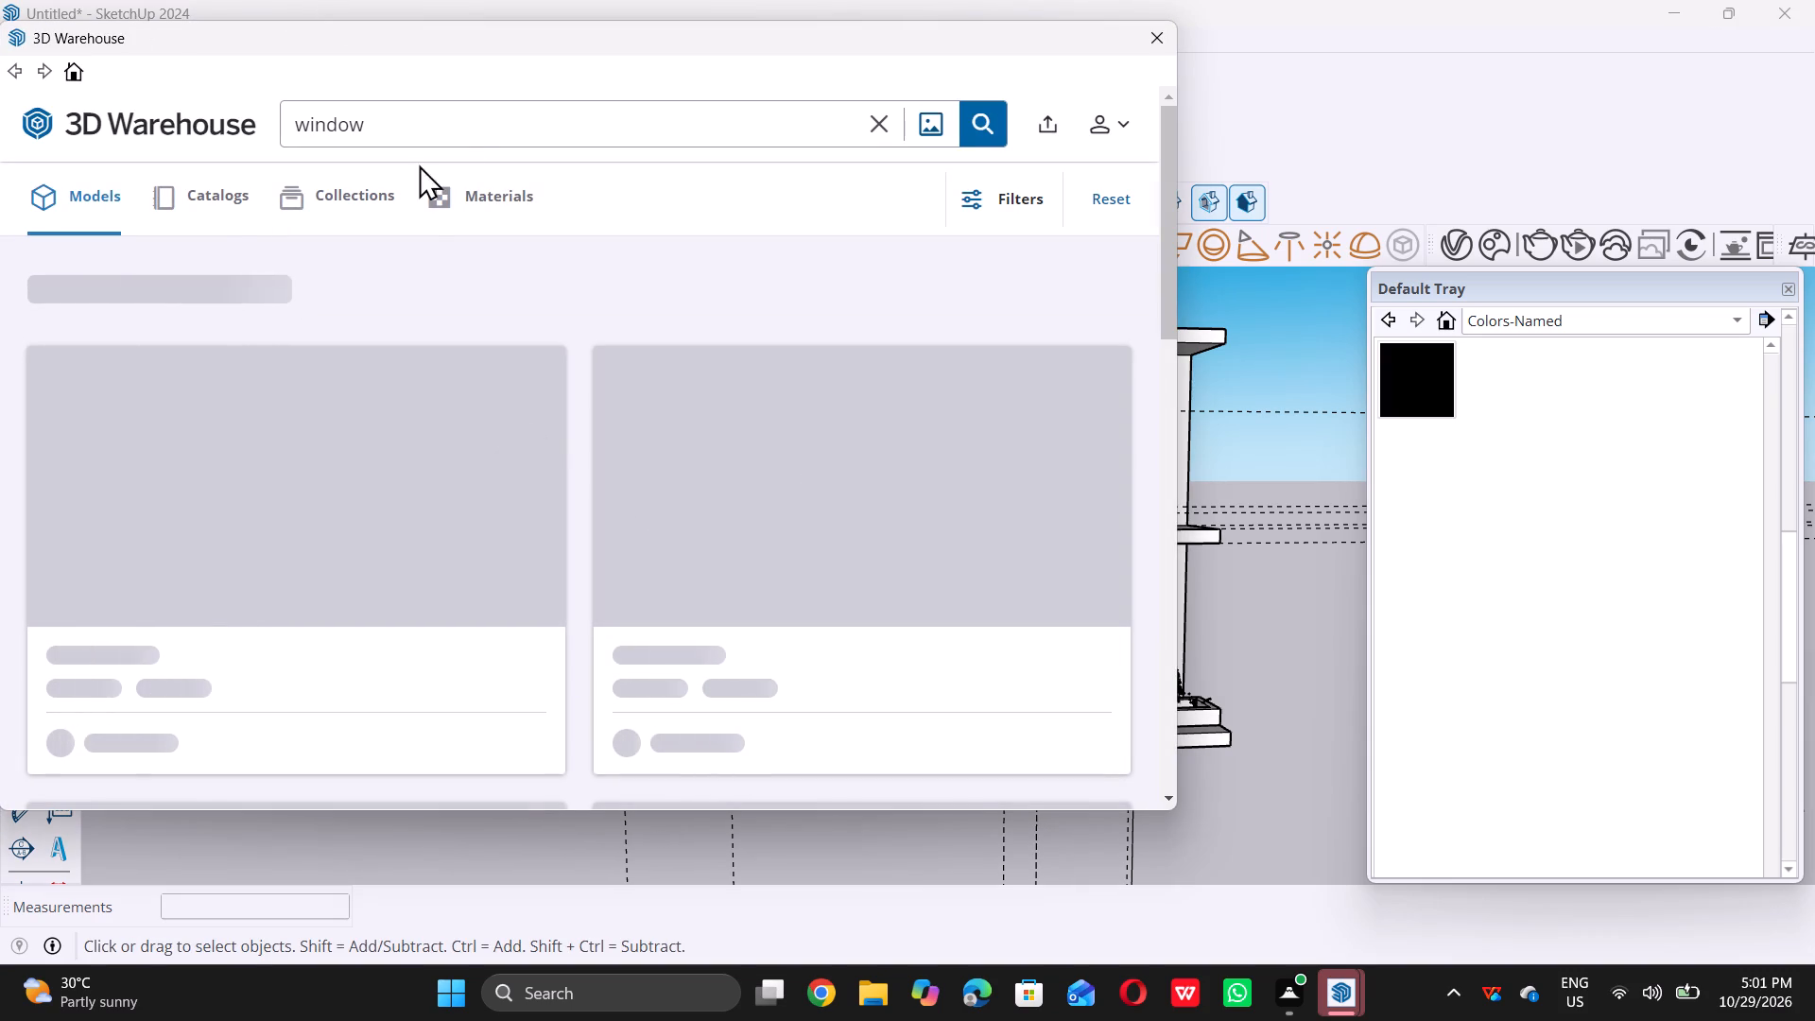
double_click(458, 116)
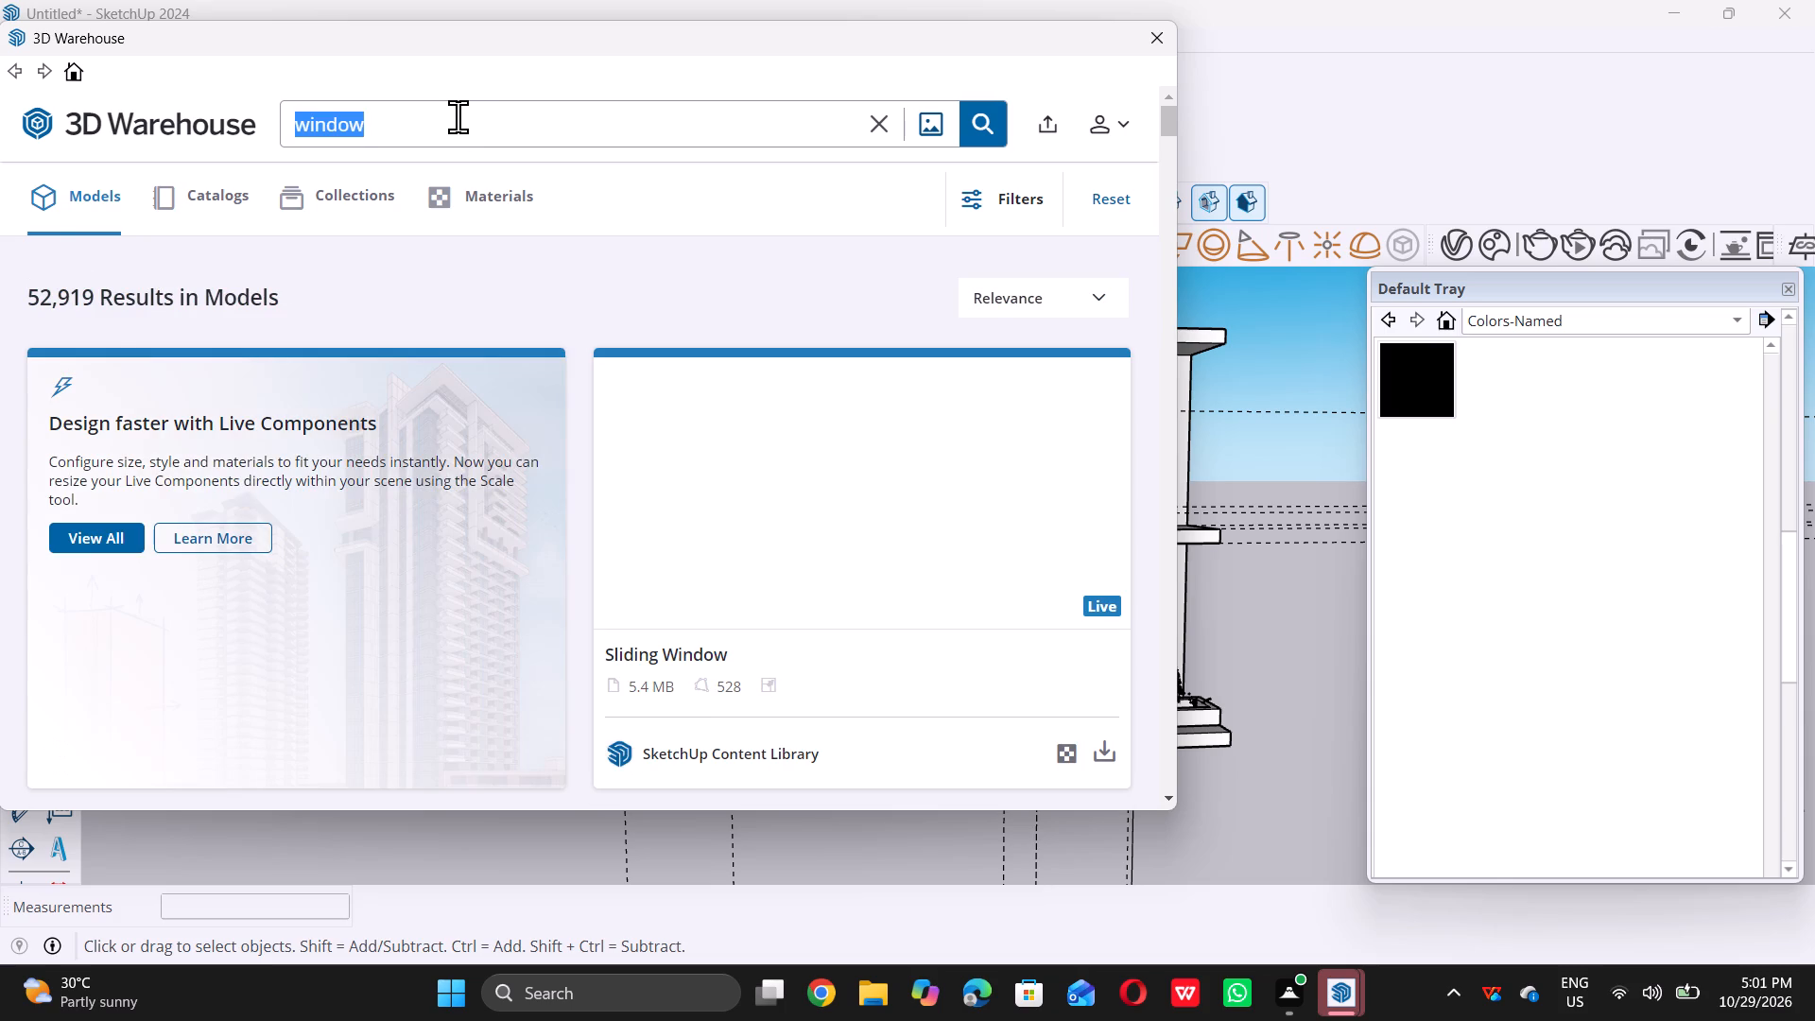
key("BackSpace")
type("balo")
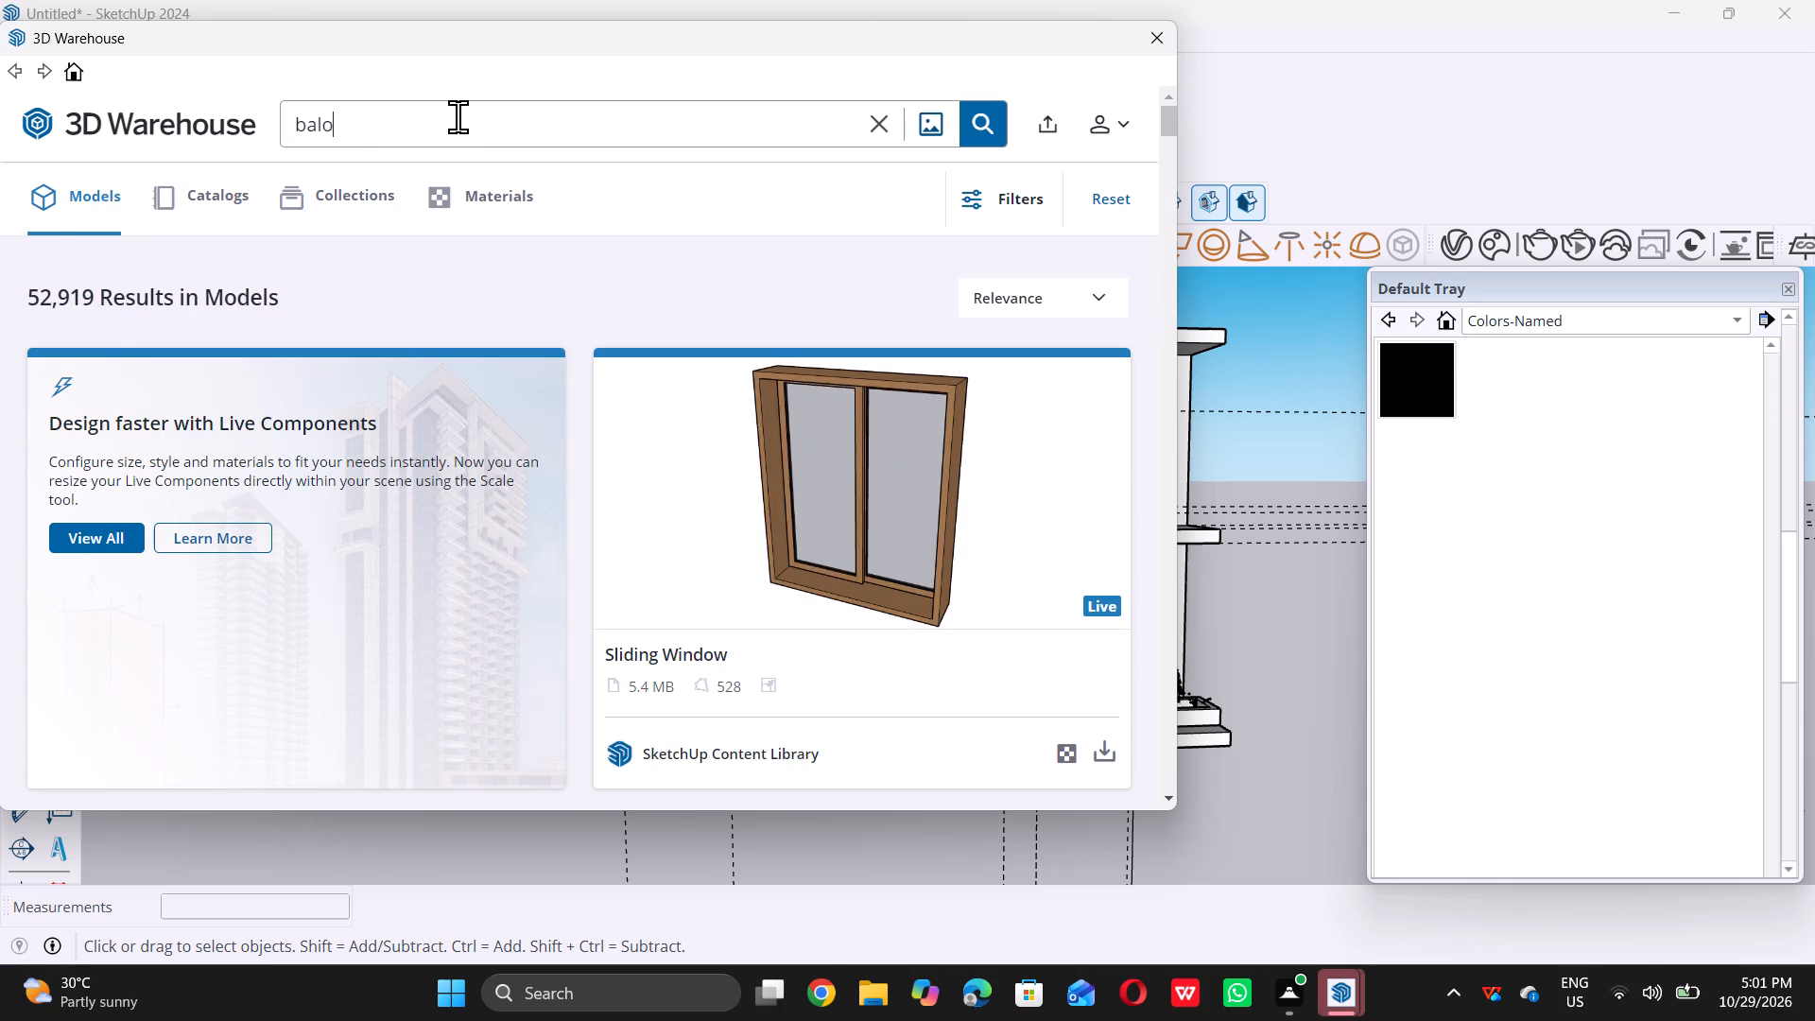
type("ca")
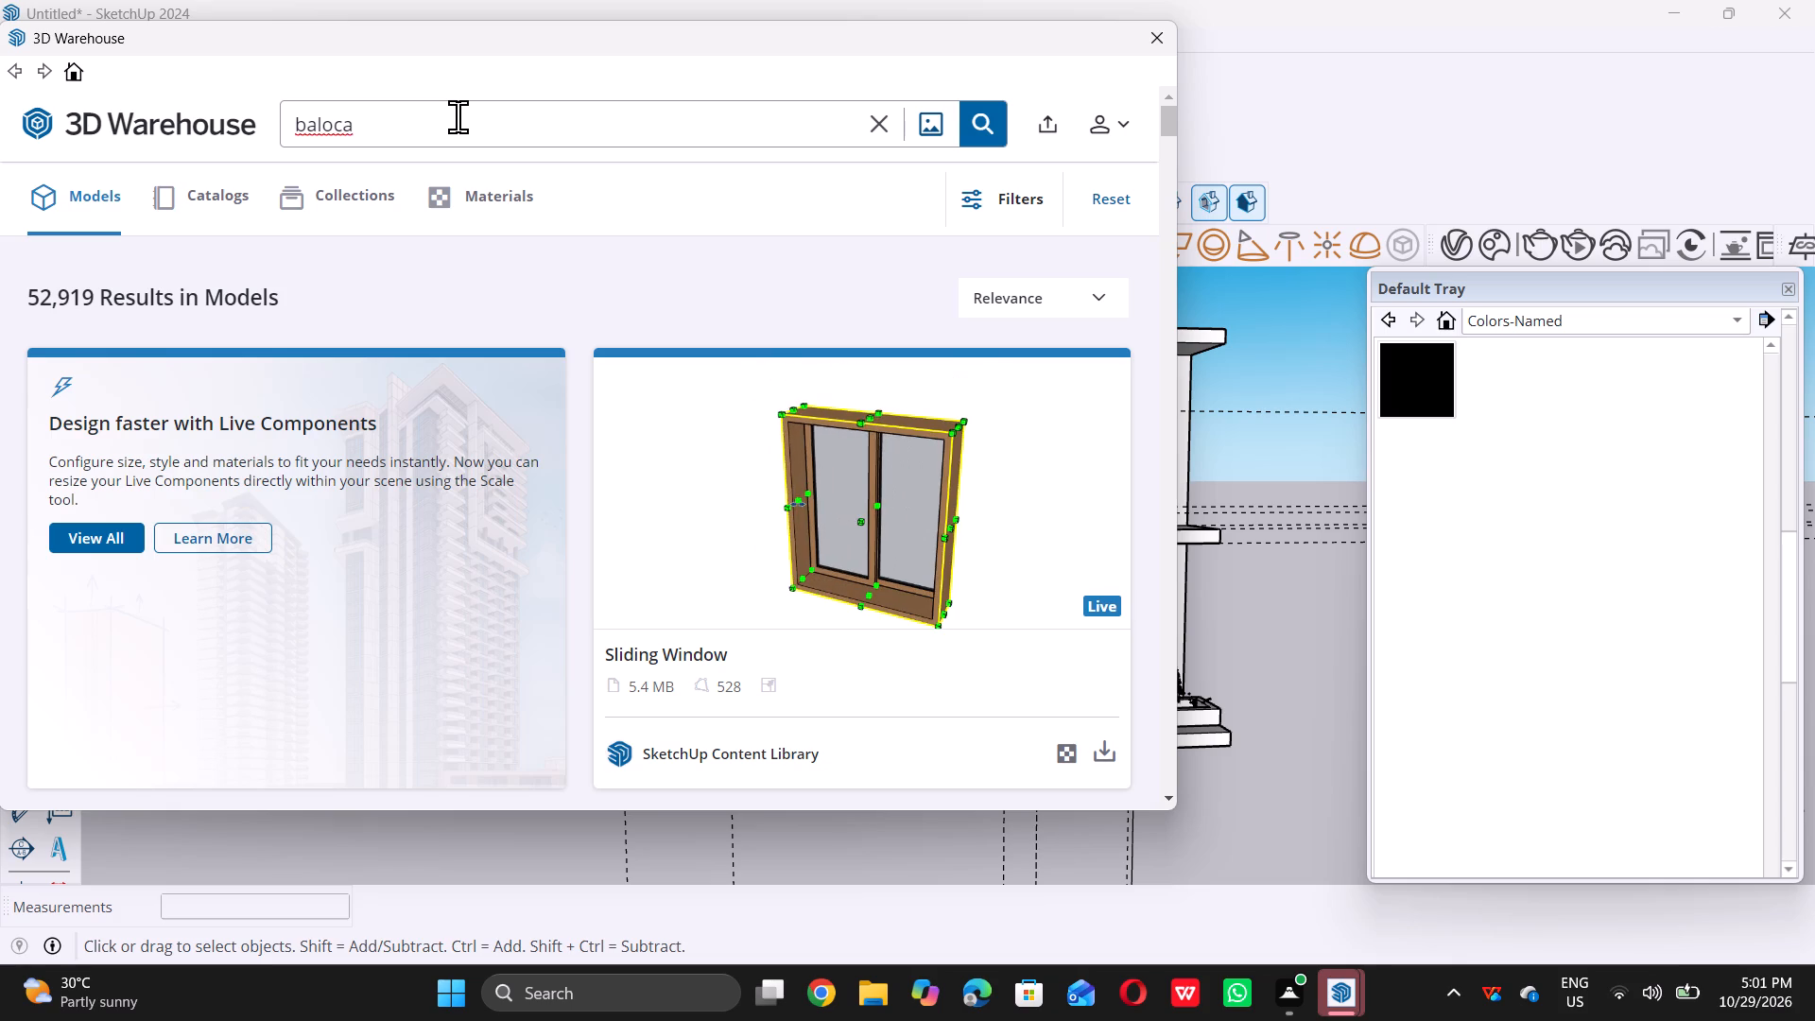
type("ni")
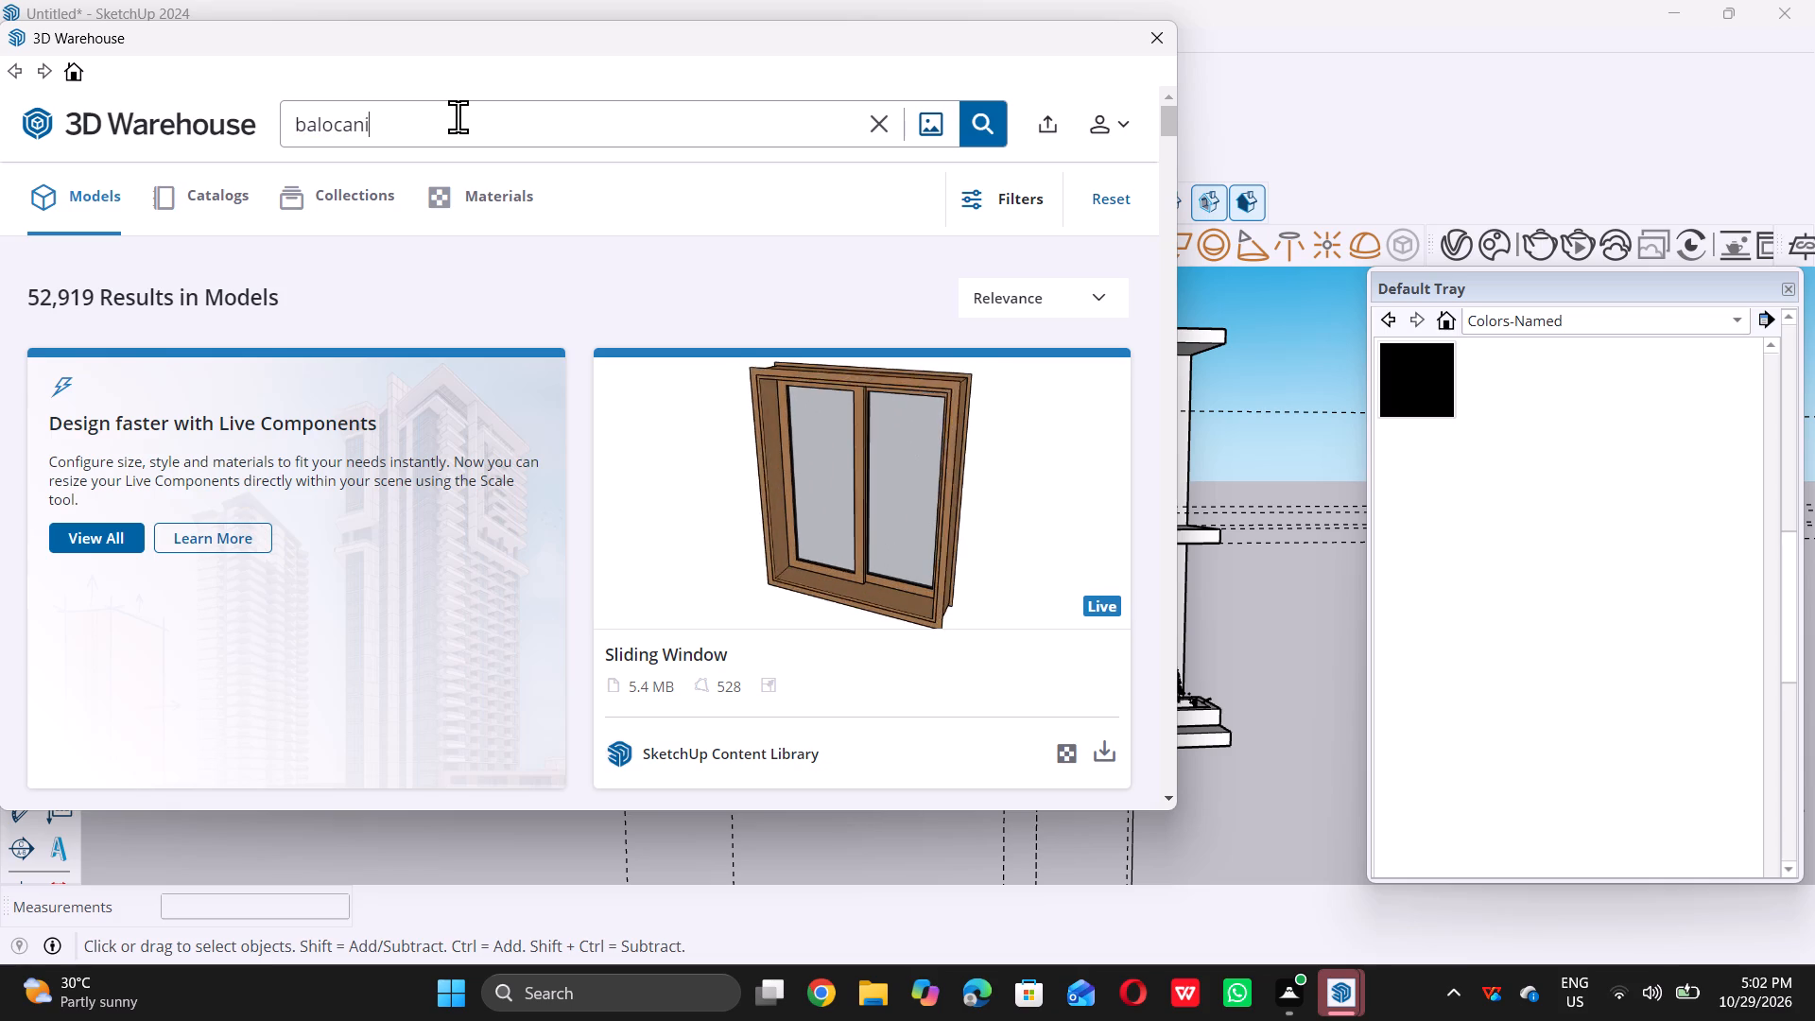
type("es")
key("Return")
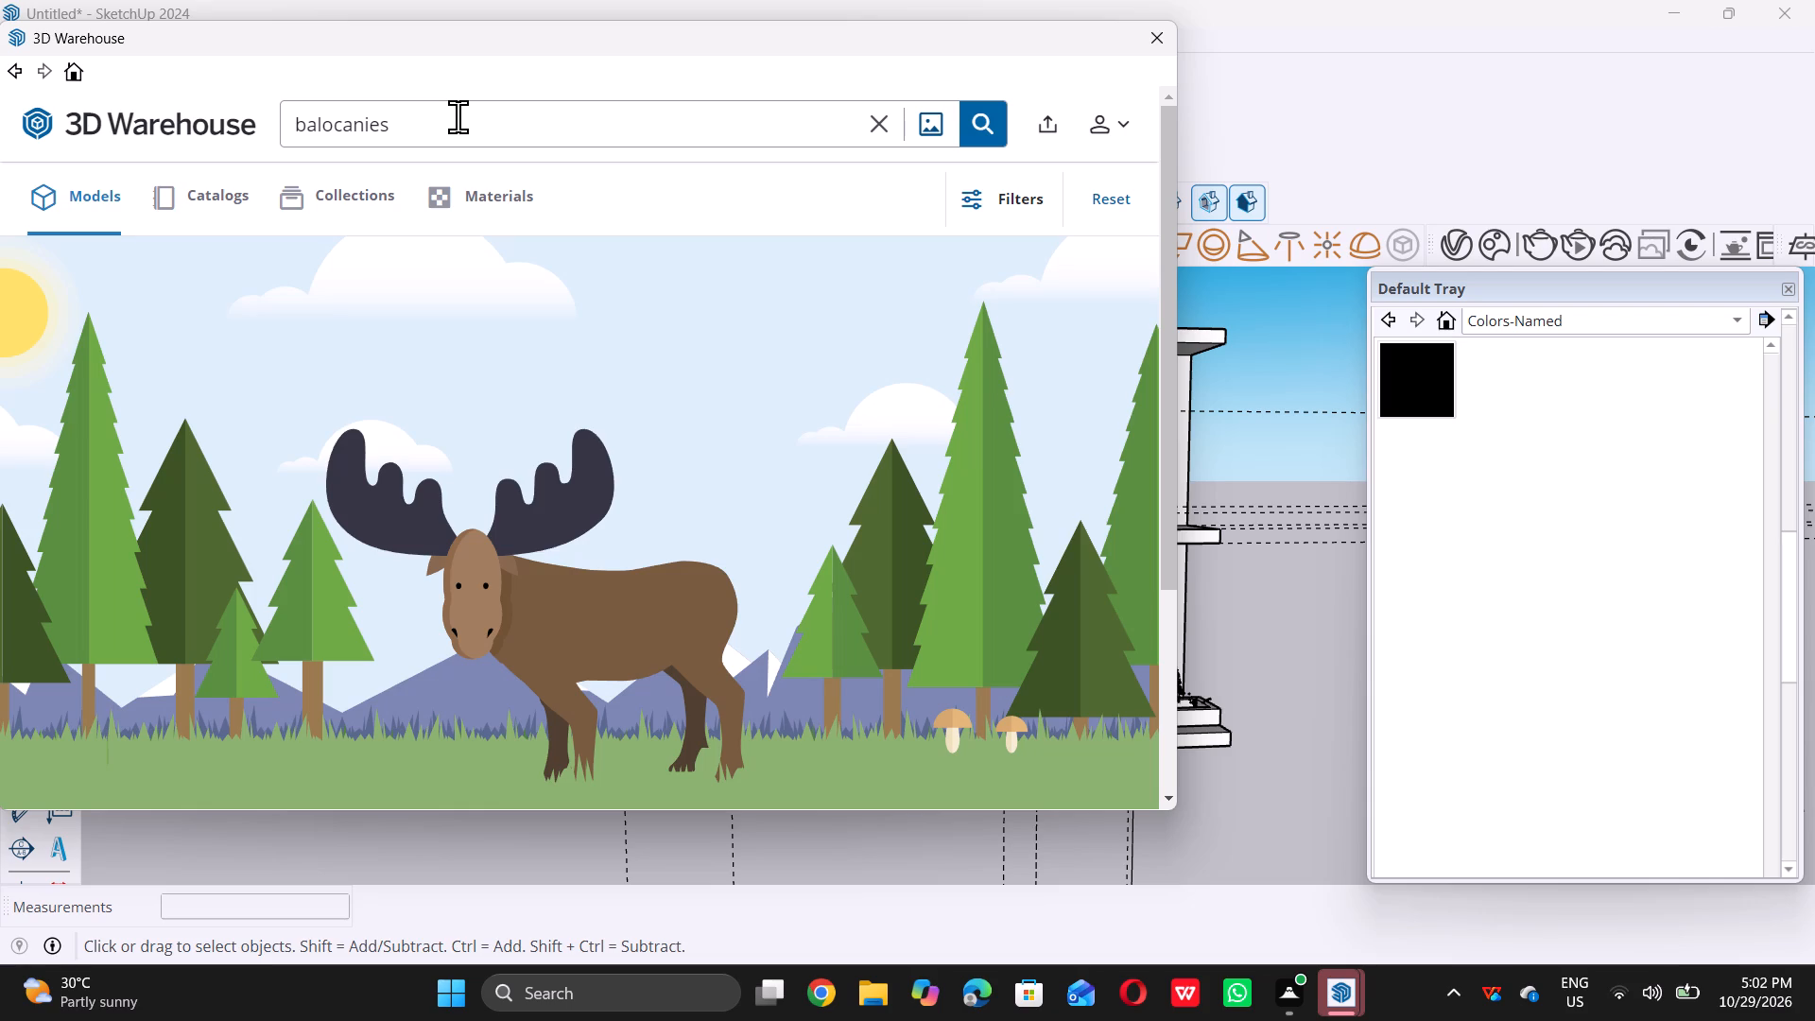
Replace the model search with "balocony" and look through the results.
double_click(409, 122)
key("BackSpace")
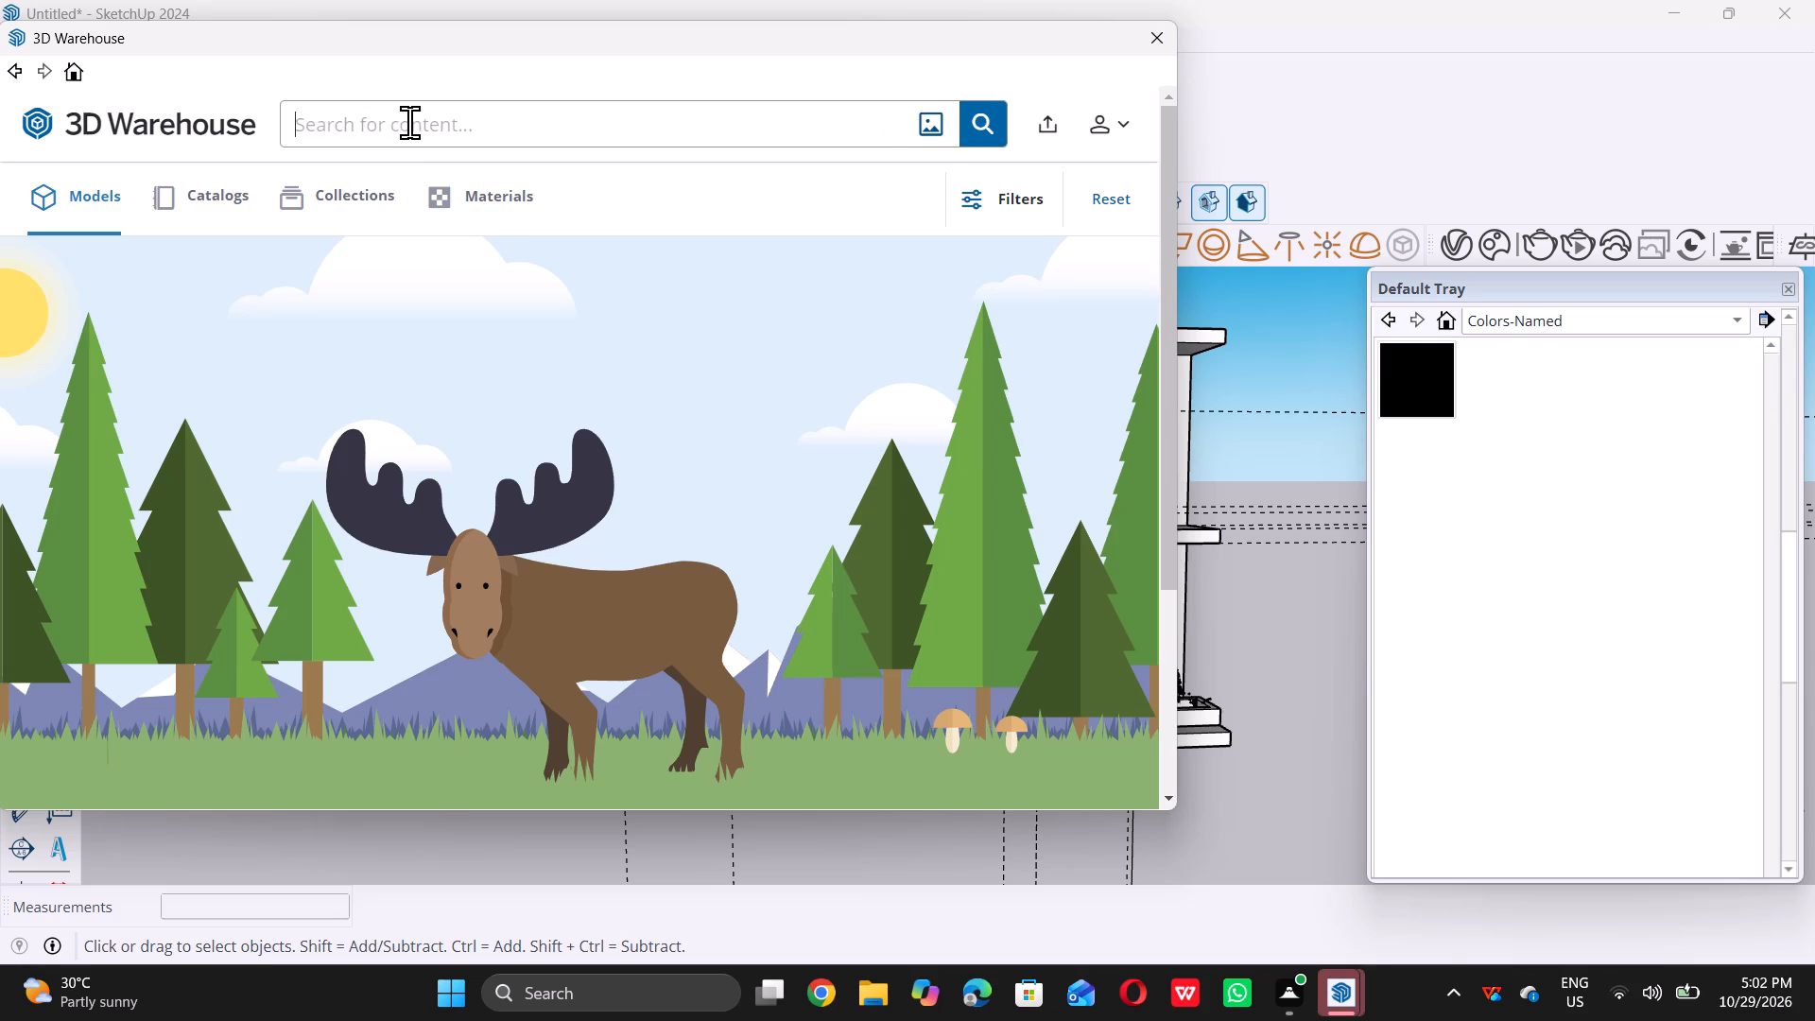
key("b")
key("o")
key("l")
key("BackSpace")
key("BackSpace")
key("a")
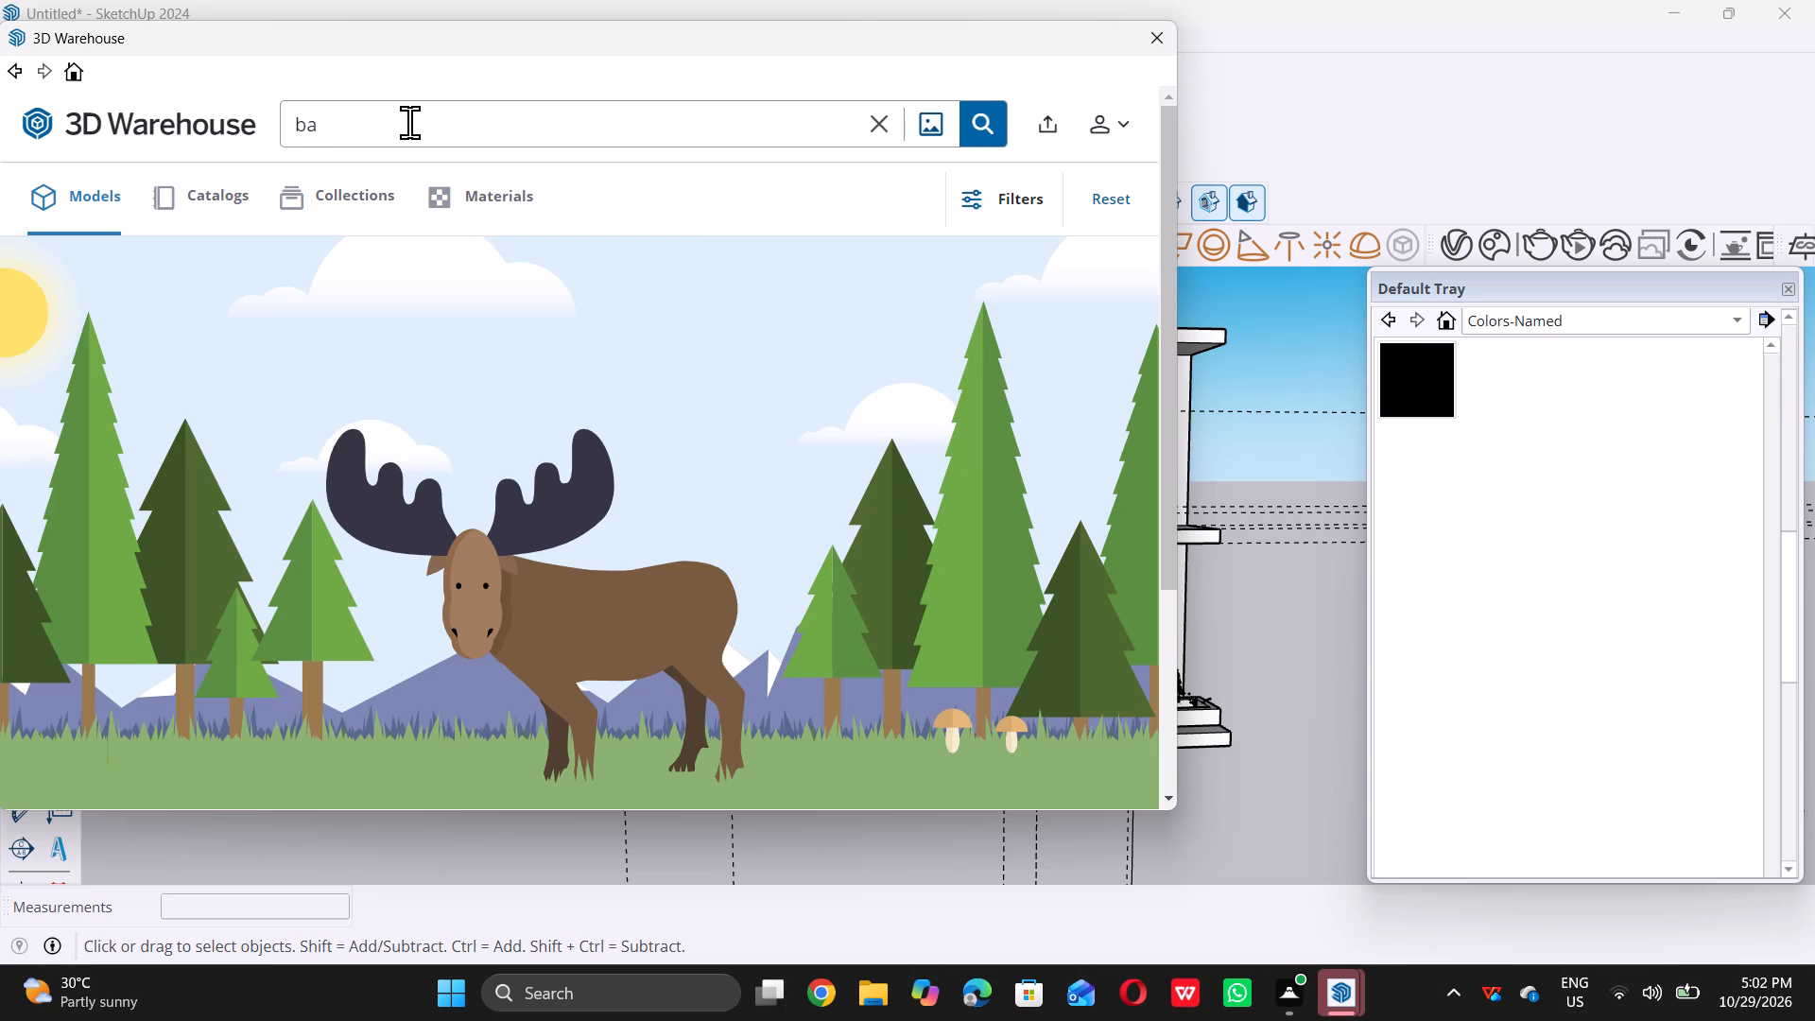
type("lo")
type("ca")
key("BackSpace")
type("ont")
key("BackSpace")
key("y")
key("Return")
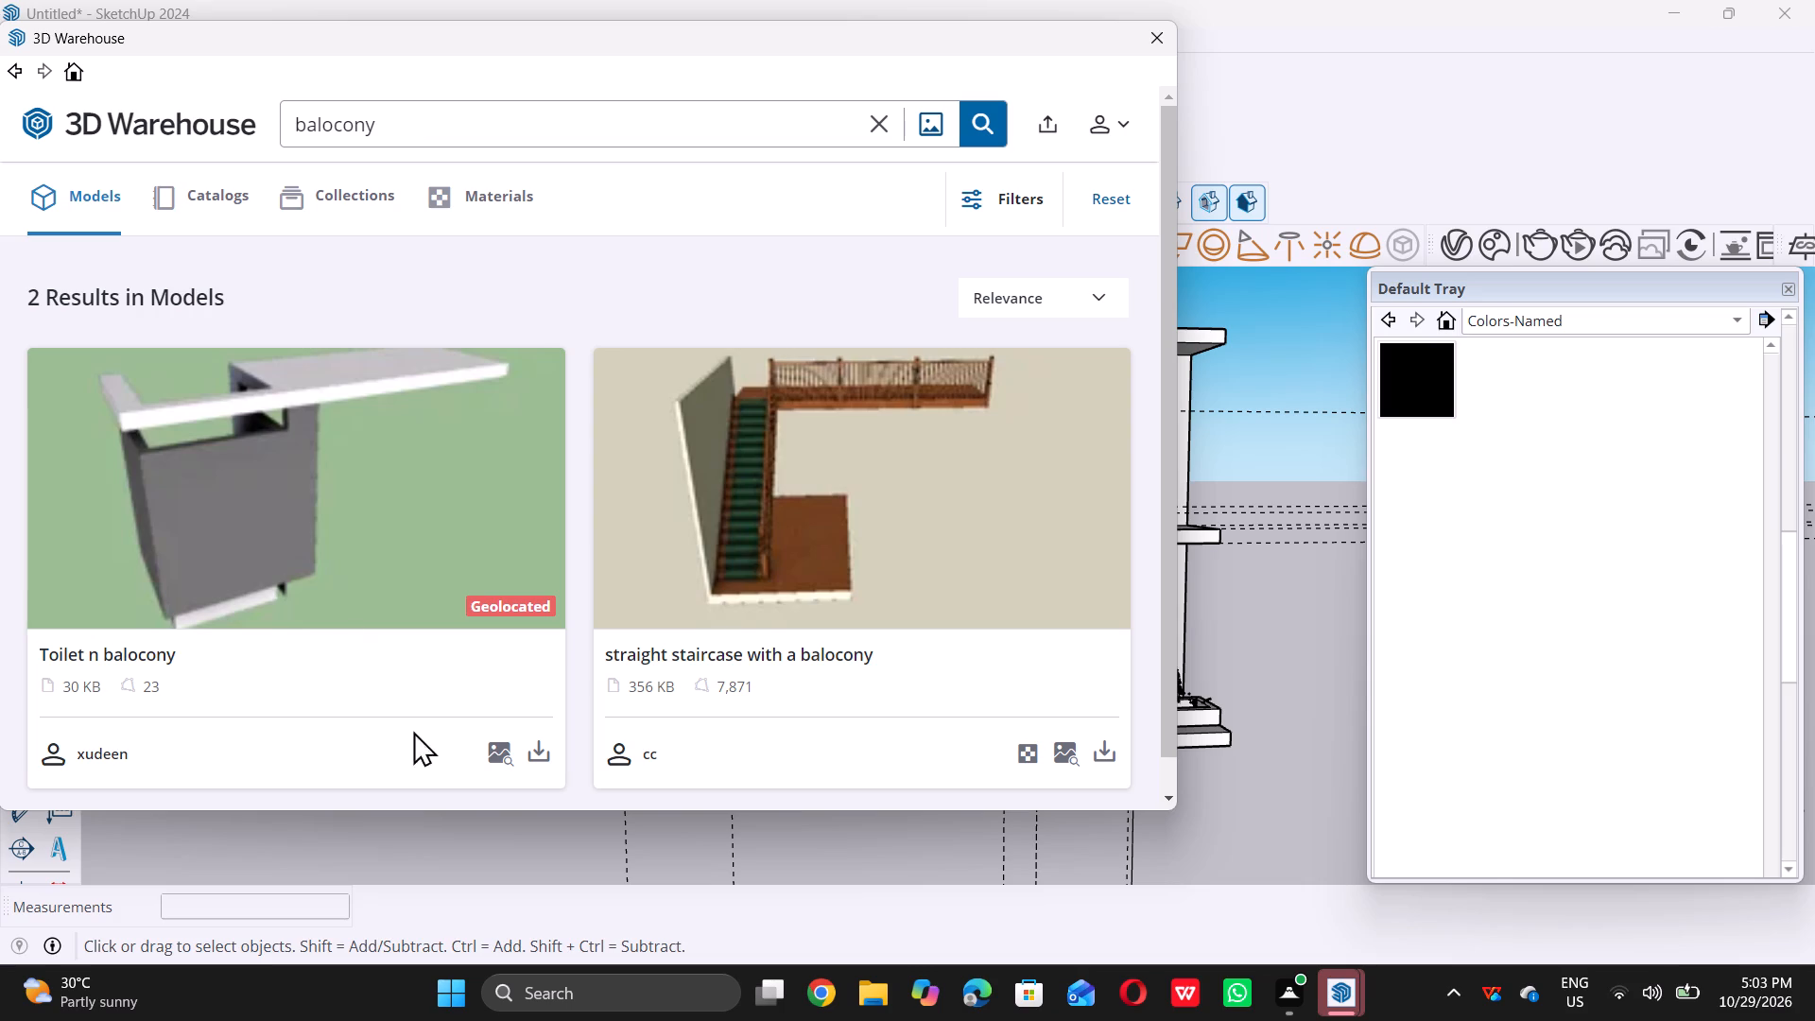
scroll(585, 637, "down", 17)
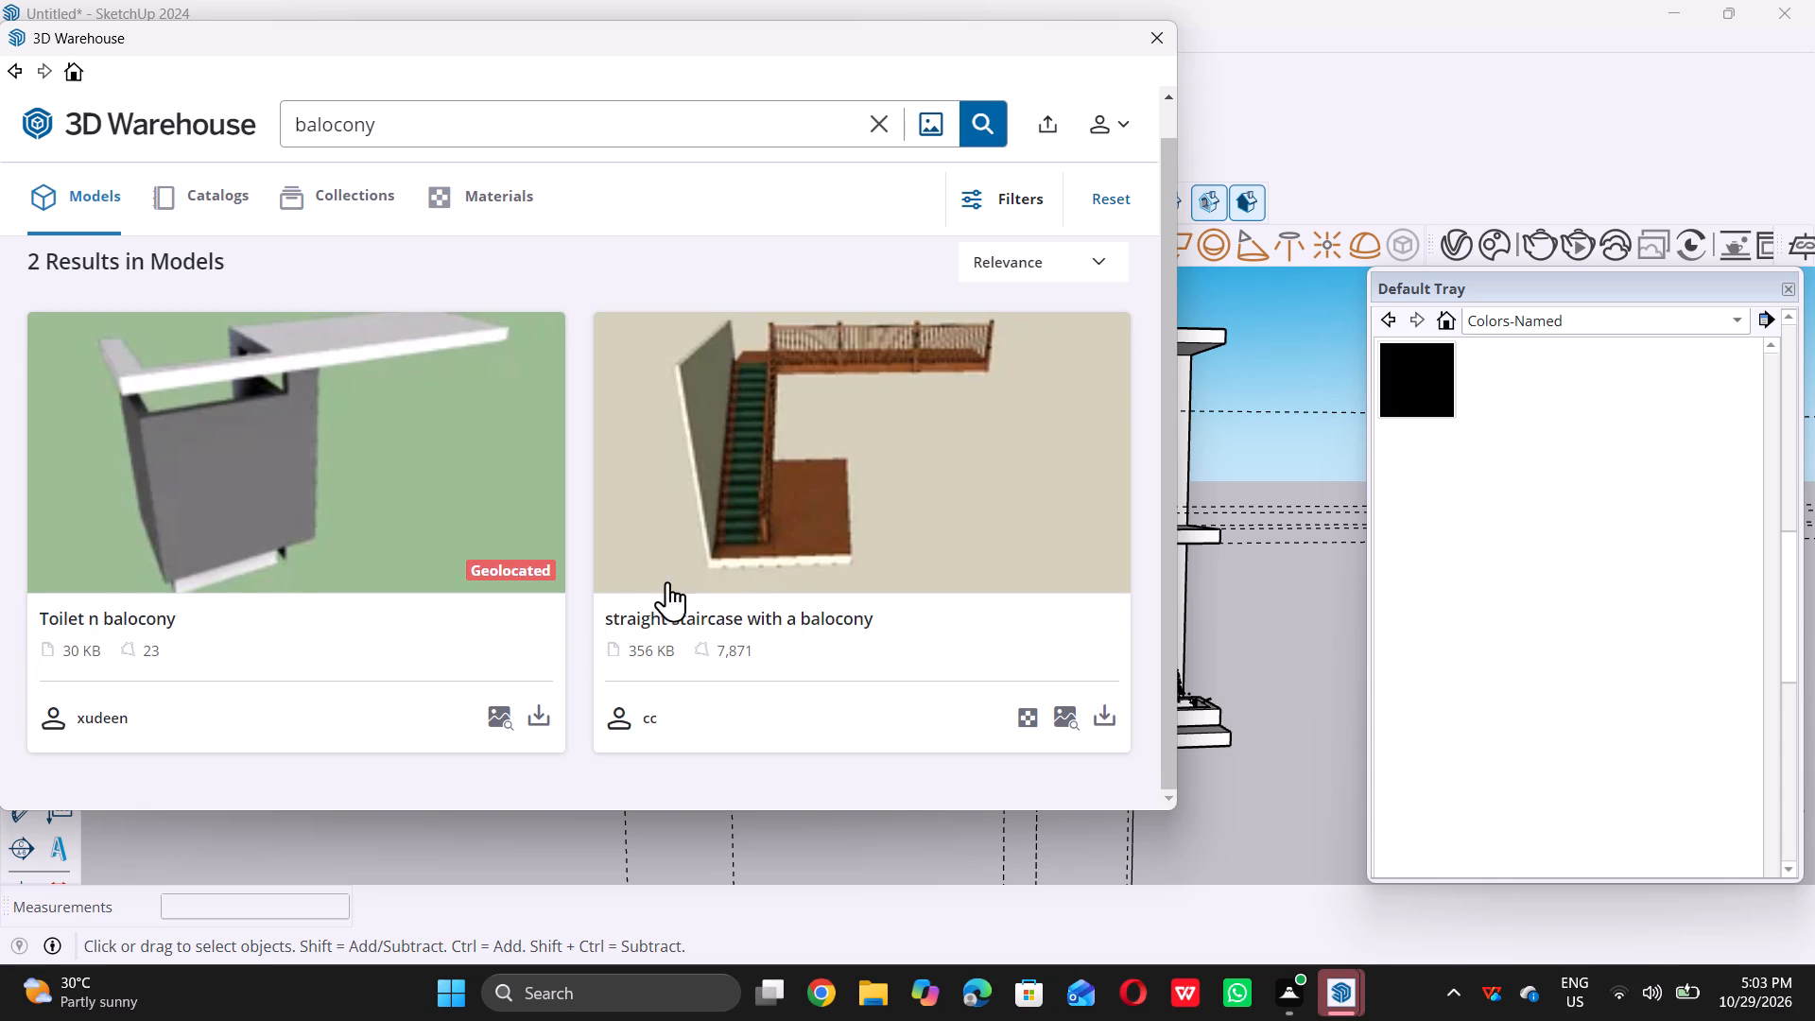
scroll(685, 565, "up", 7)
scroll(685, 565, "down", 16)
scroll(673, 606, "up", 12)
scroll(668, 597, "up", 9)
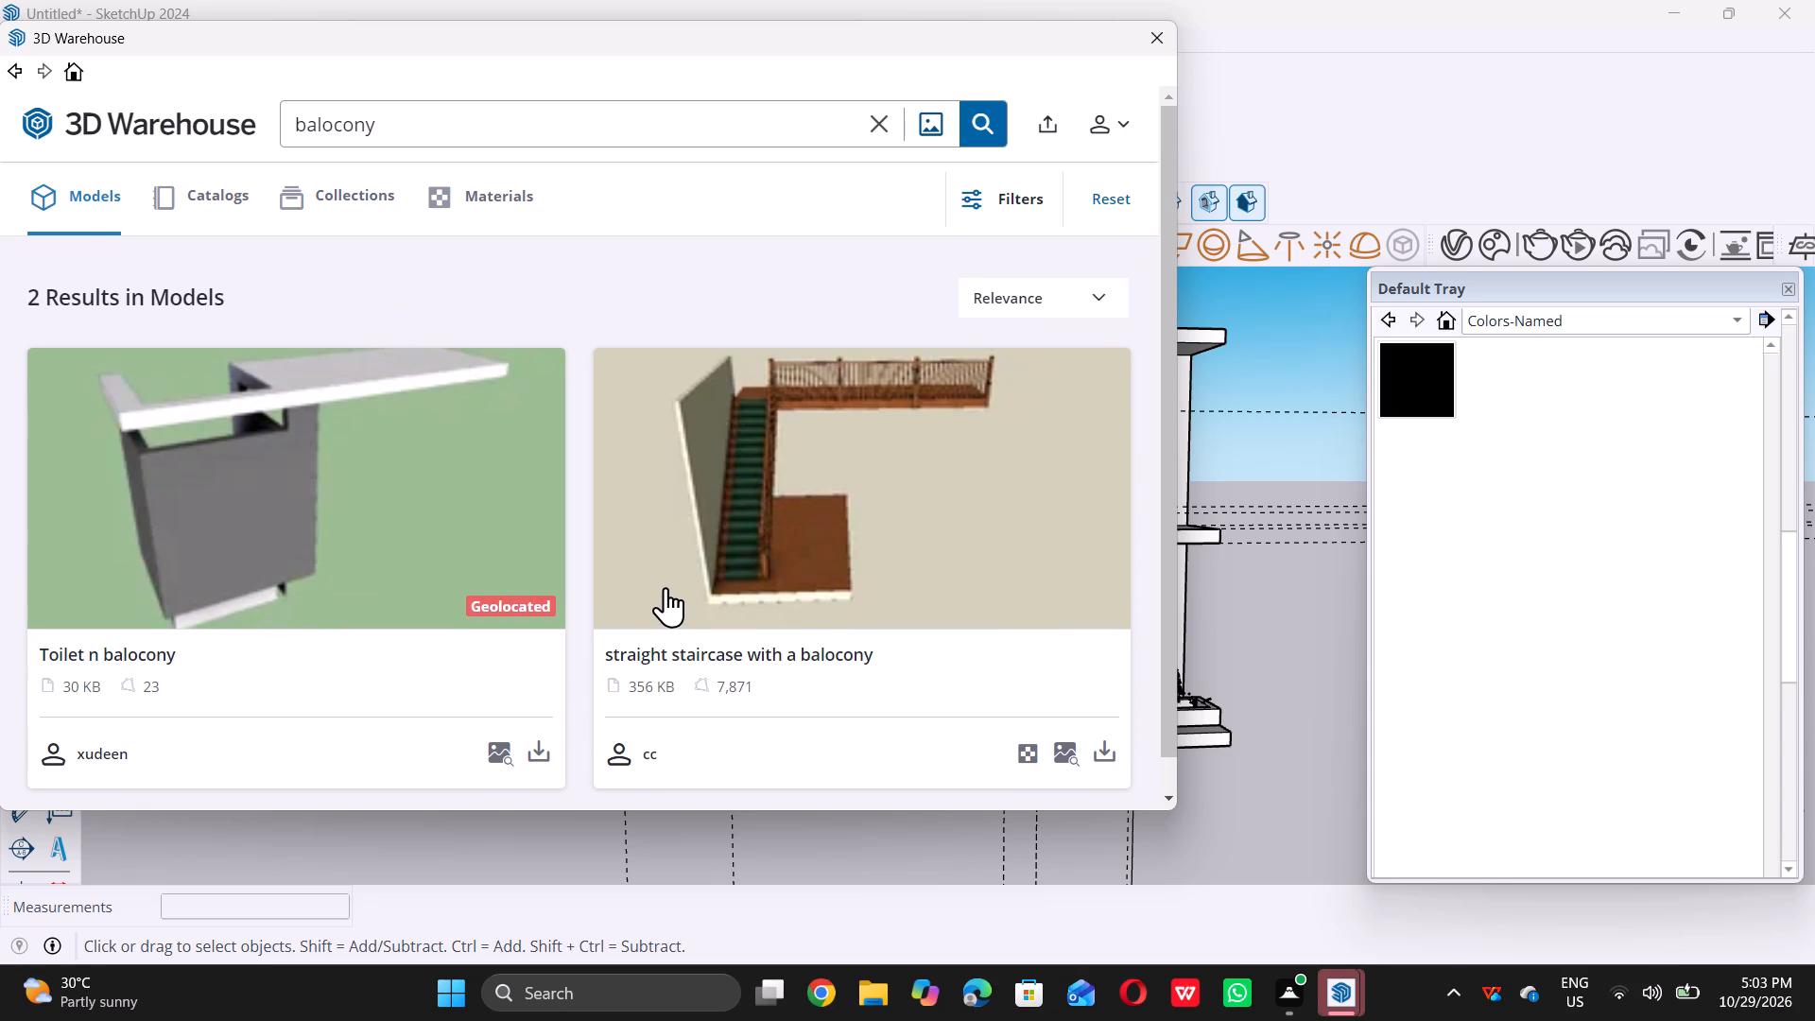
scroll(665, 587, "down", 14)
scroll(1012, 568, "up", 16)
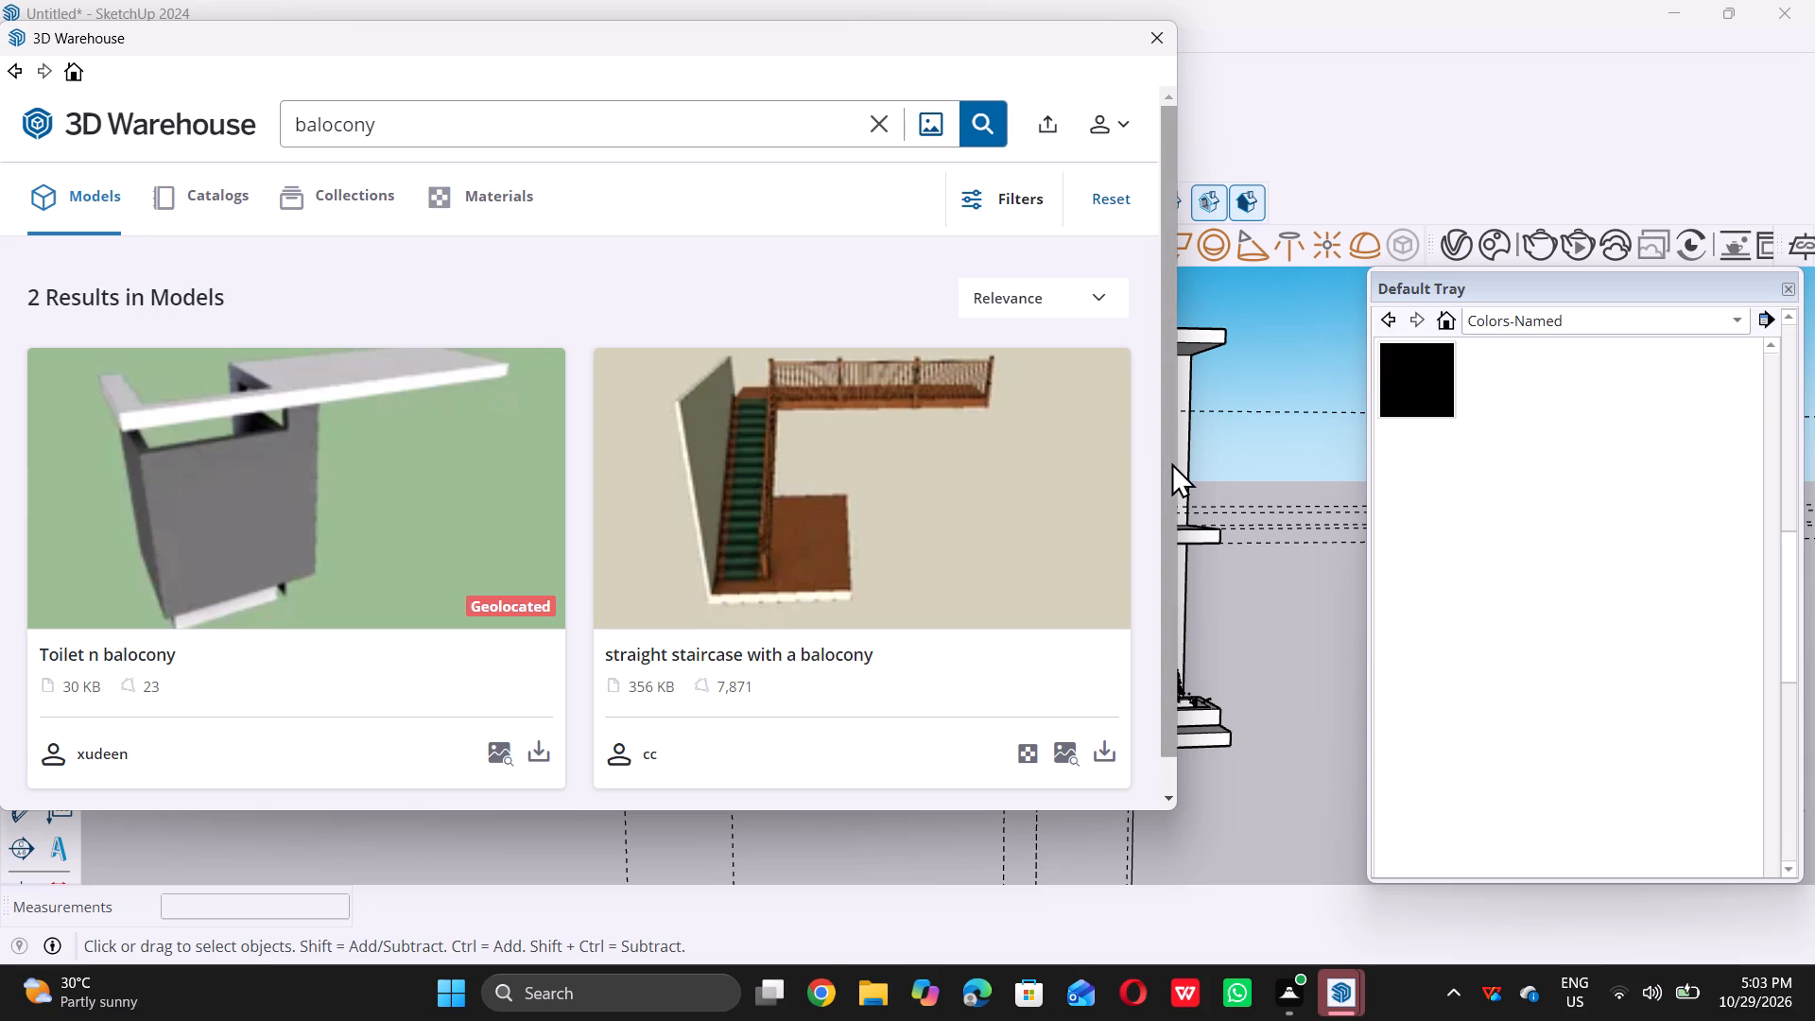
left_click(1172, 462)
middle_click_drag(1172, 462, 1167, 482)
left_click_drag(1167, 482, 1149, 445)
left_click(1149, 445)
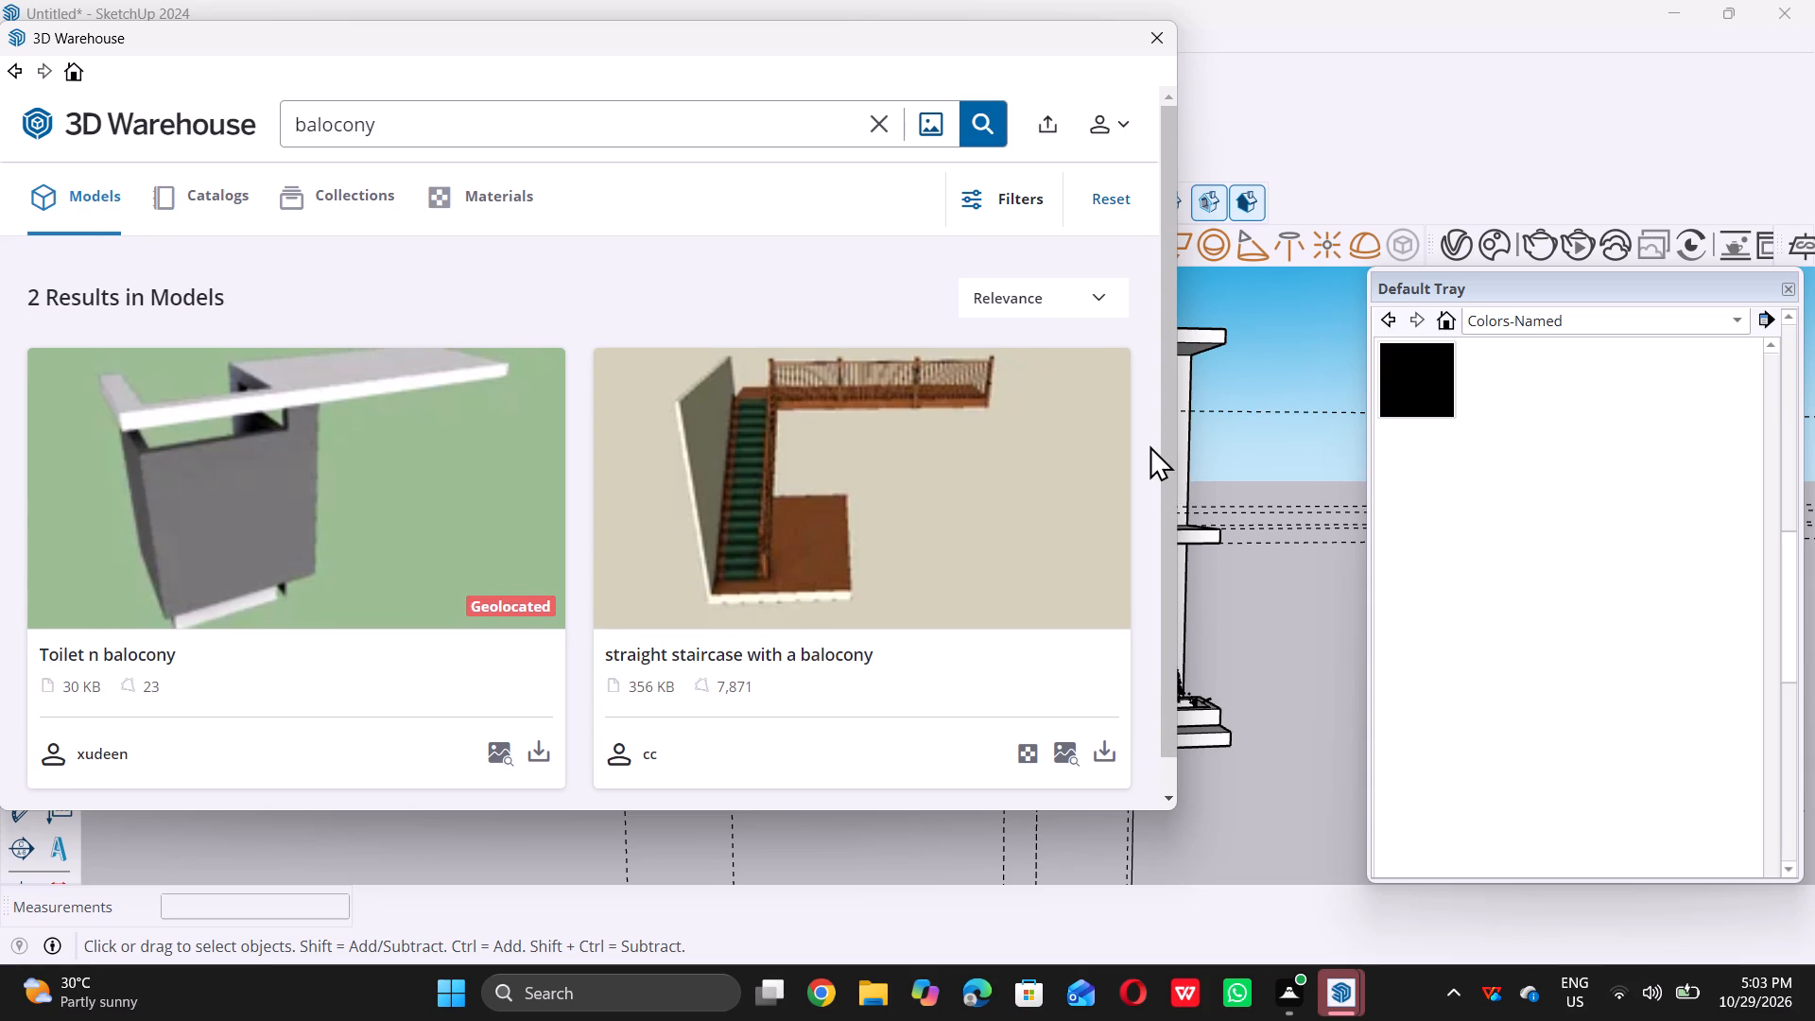
Extend the model search term to "baloconyes" and run the search.
left_click(572, 133)
type("es")
key("Return")
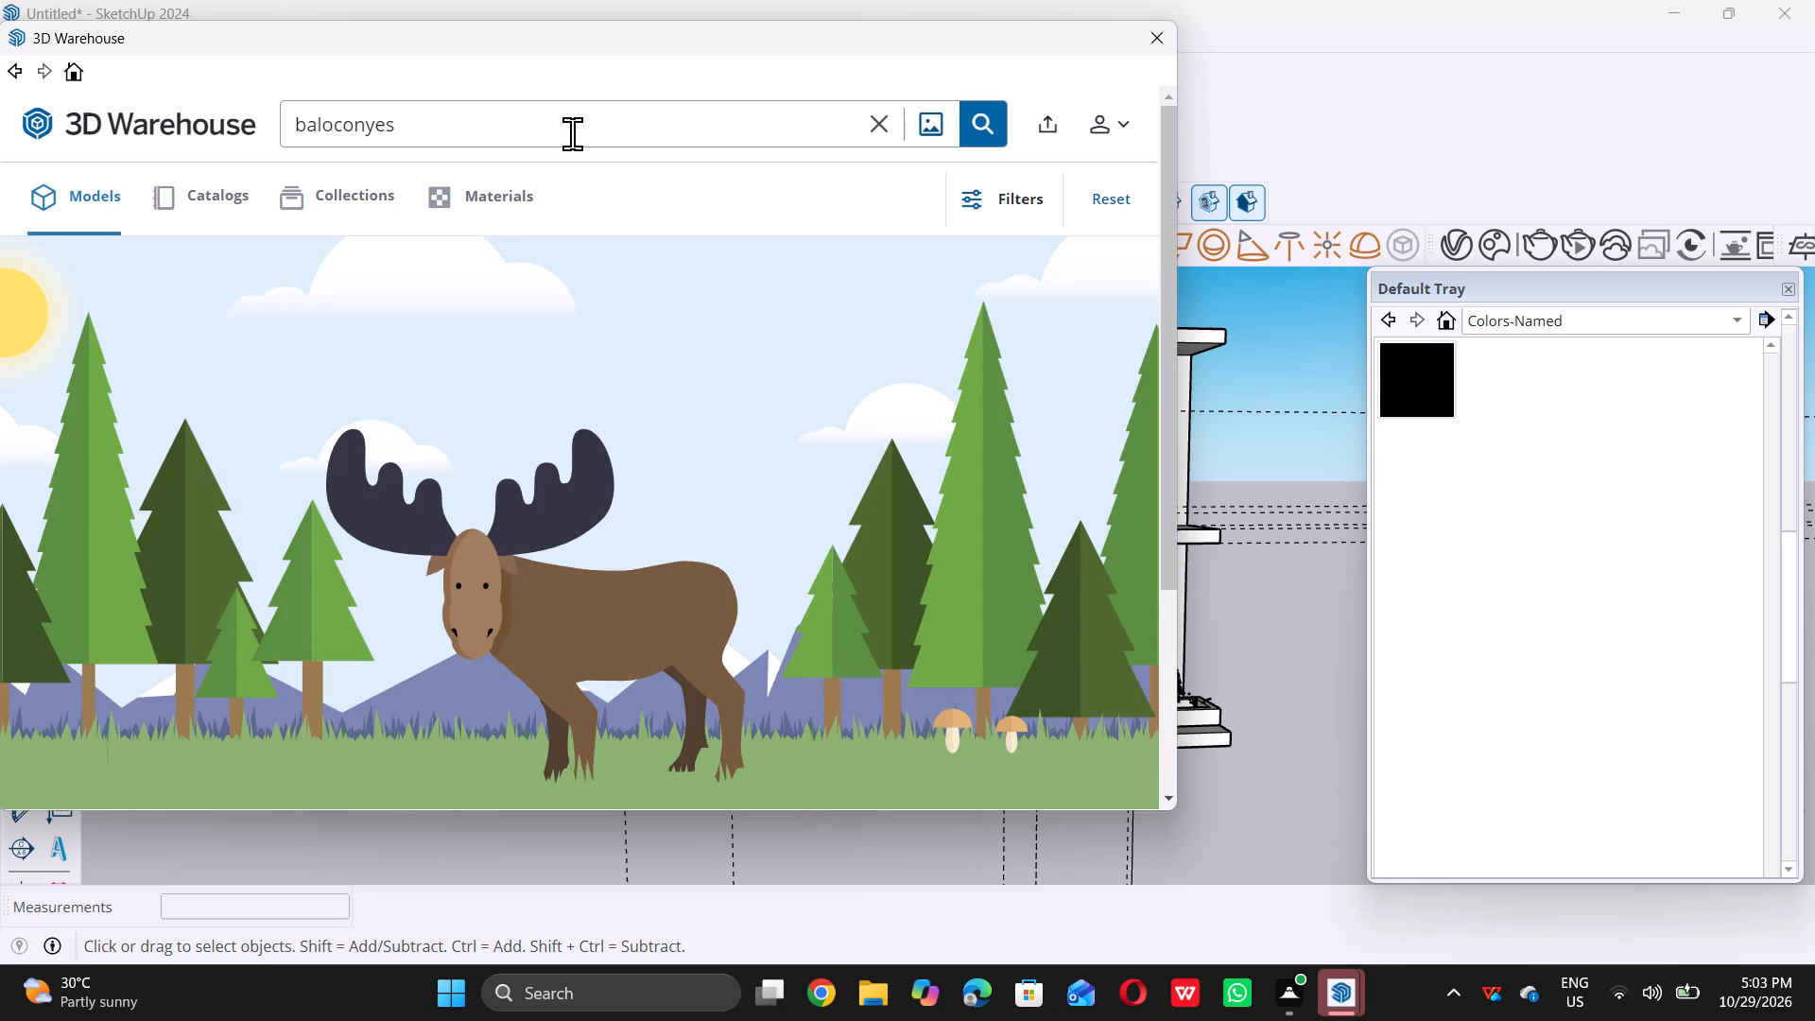
Shorten the search term back to "balocony", rerun the model search and look over the results.
key("BackSpace")
key("BackSpace")
left_click(408, 125)
key("BackSpace")
key("BackSpace")
key("Return")
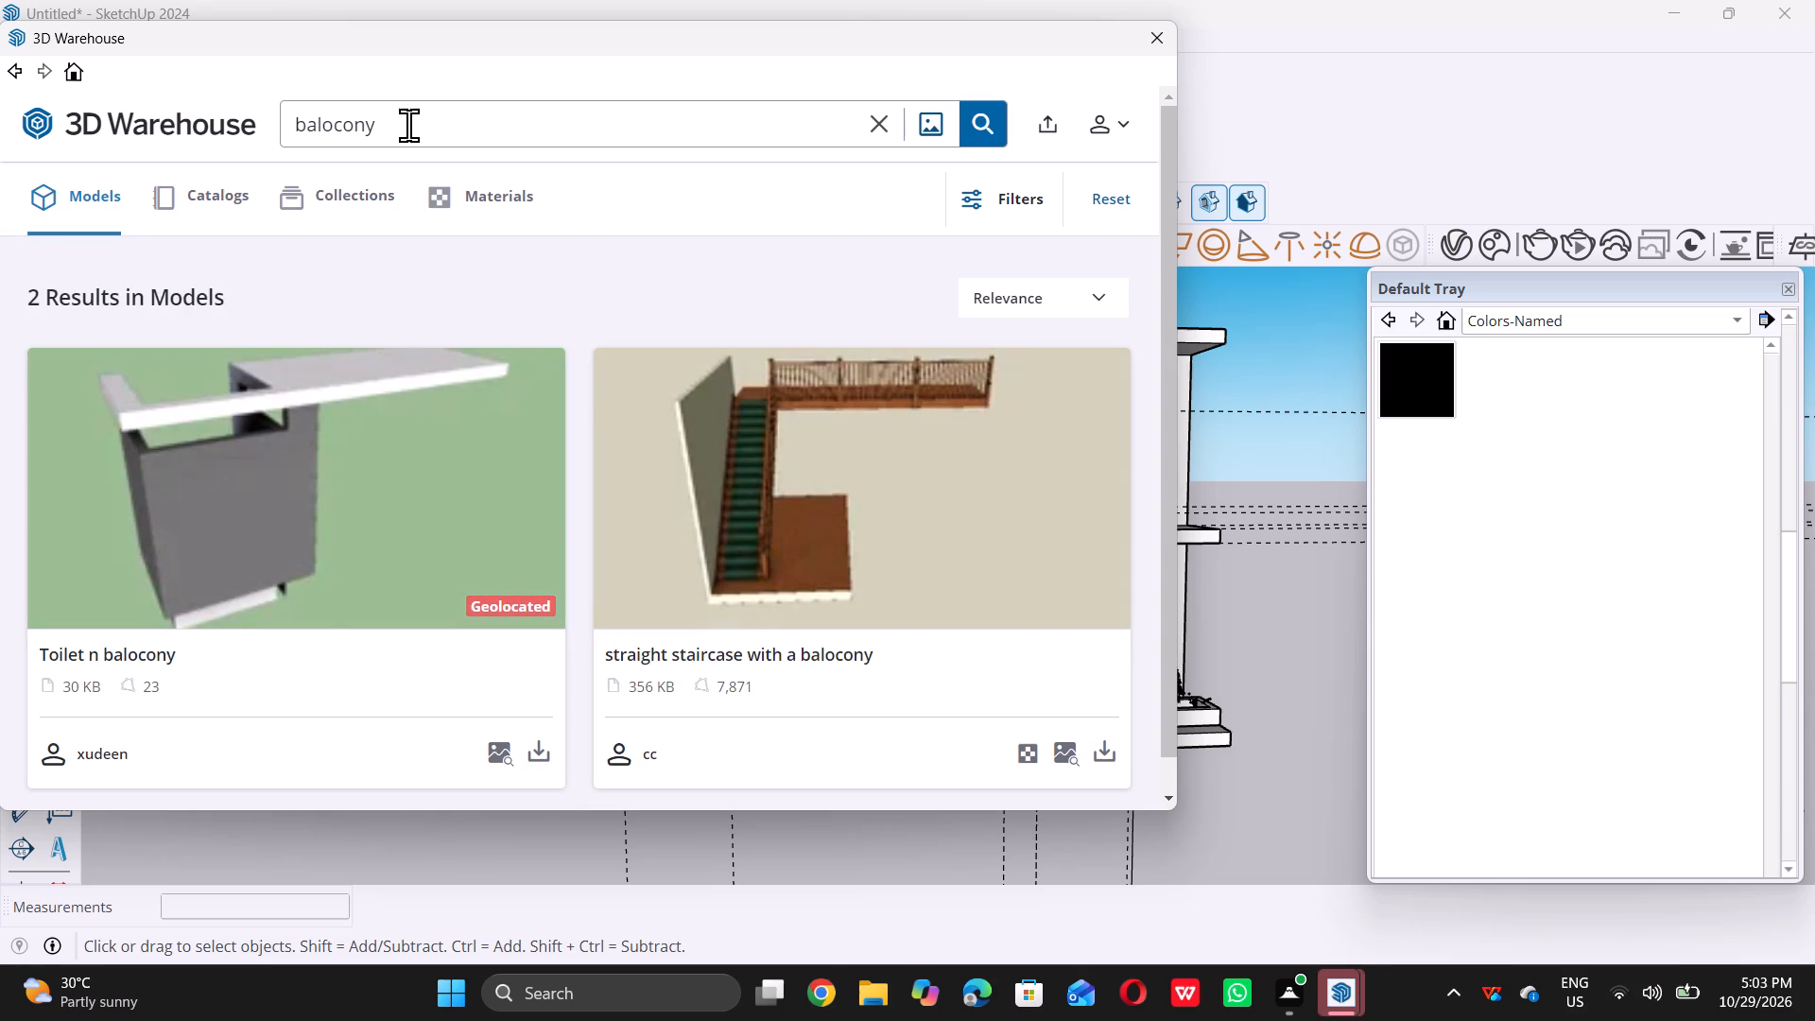
scroll(695, 540, "down", 17)
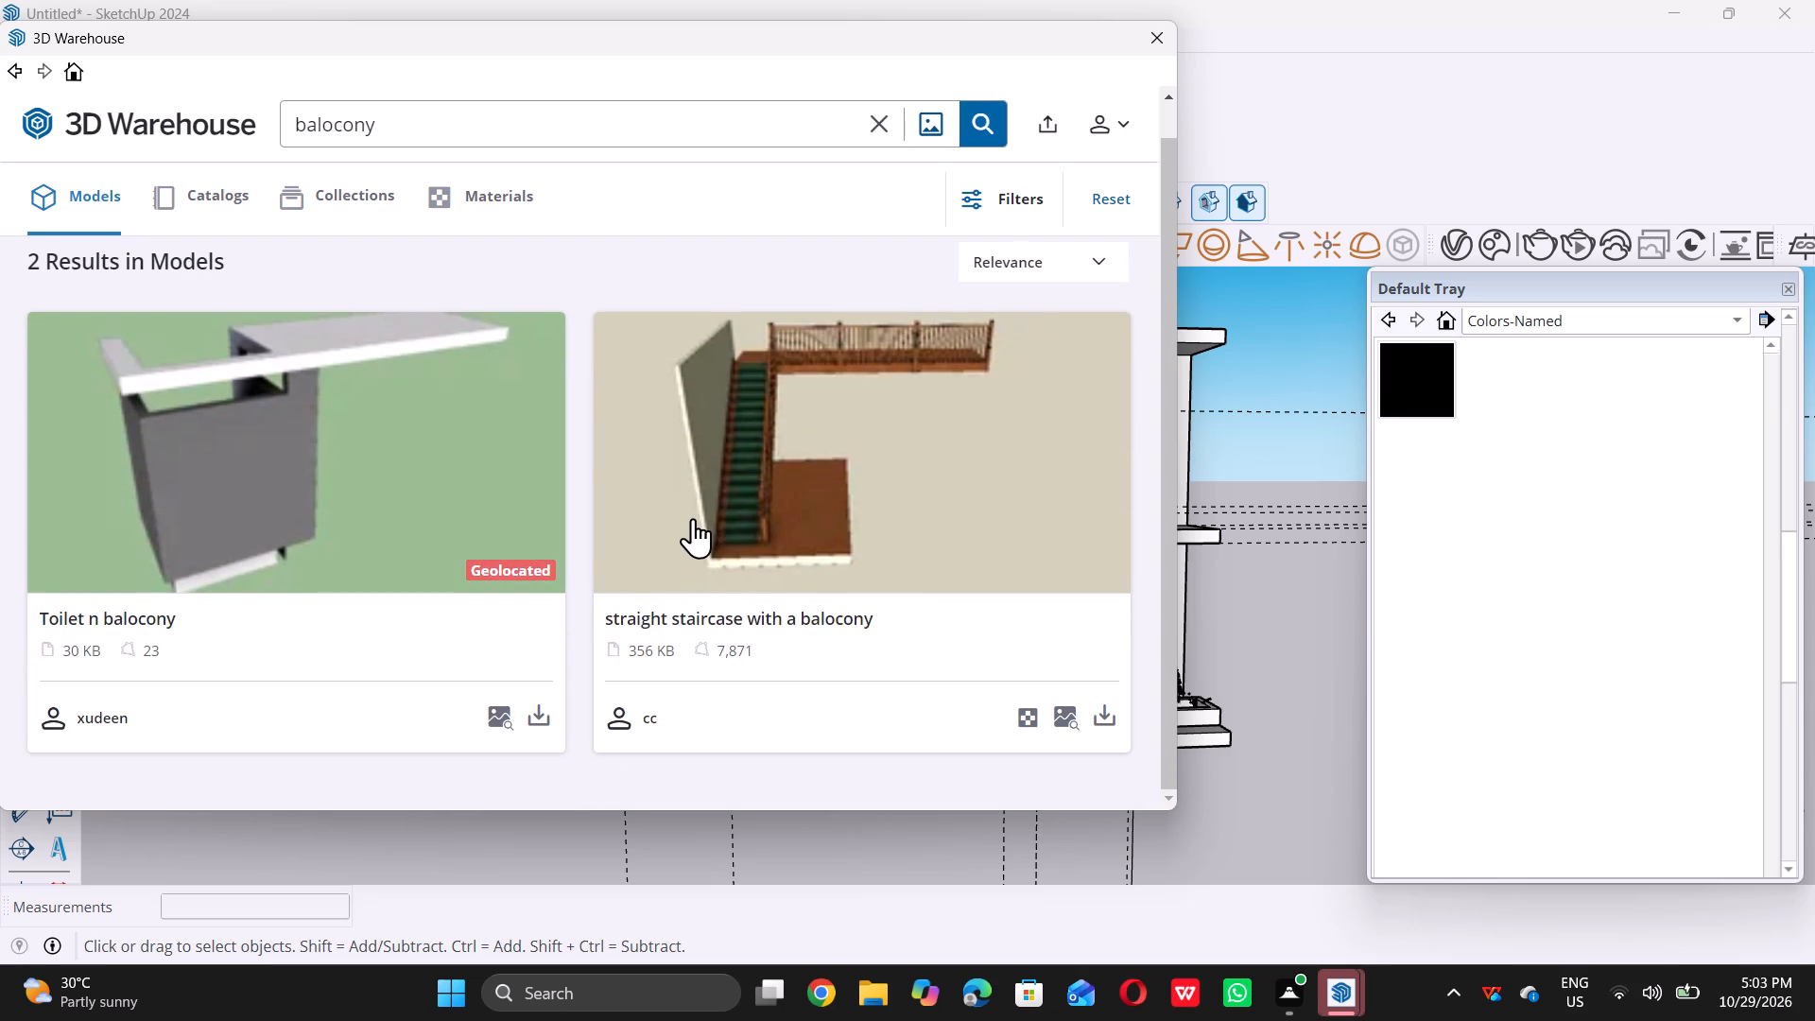
scroll(693, 518, "down", 15)
Replace the search term with "elevation material" and run the model search.
triple_click(580, 120)
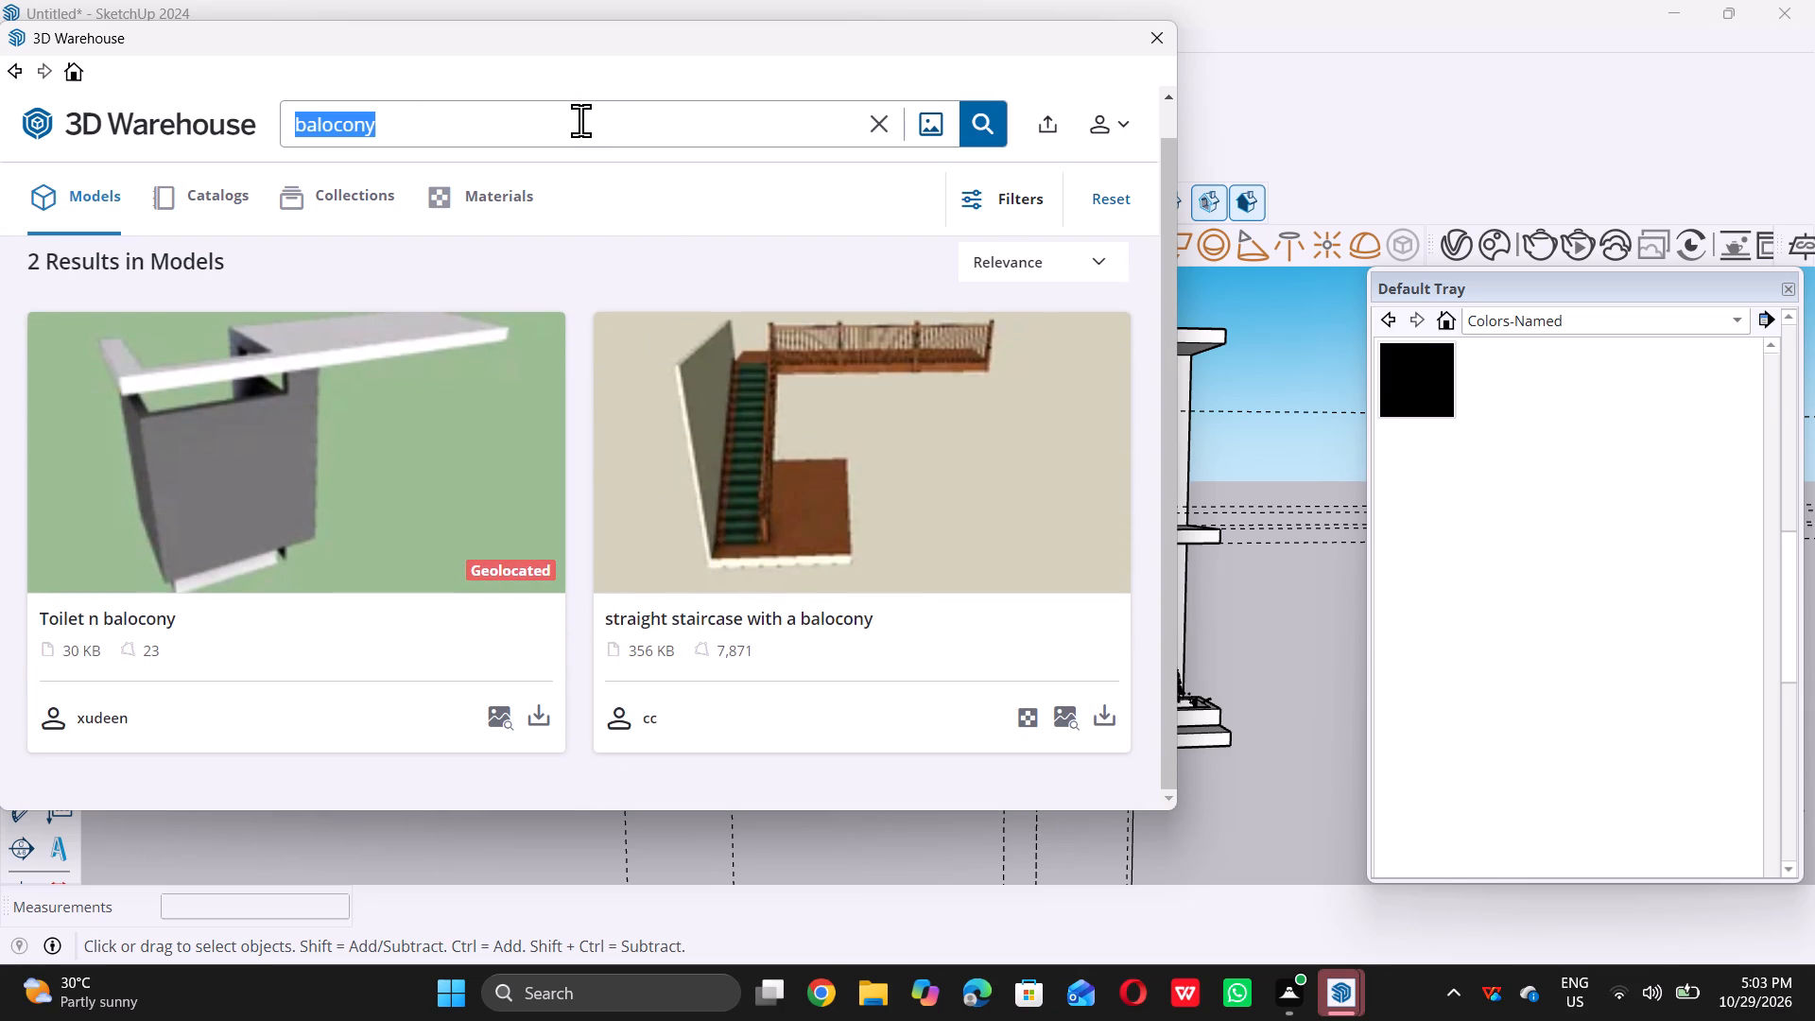
left_click(580, 120)
key("BackSpace")
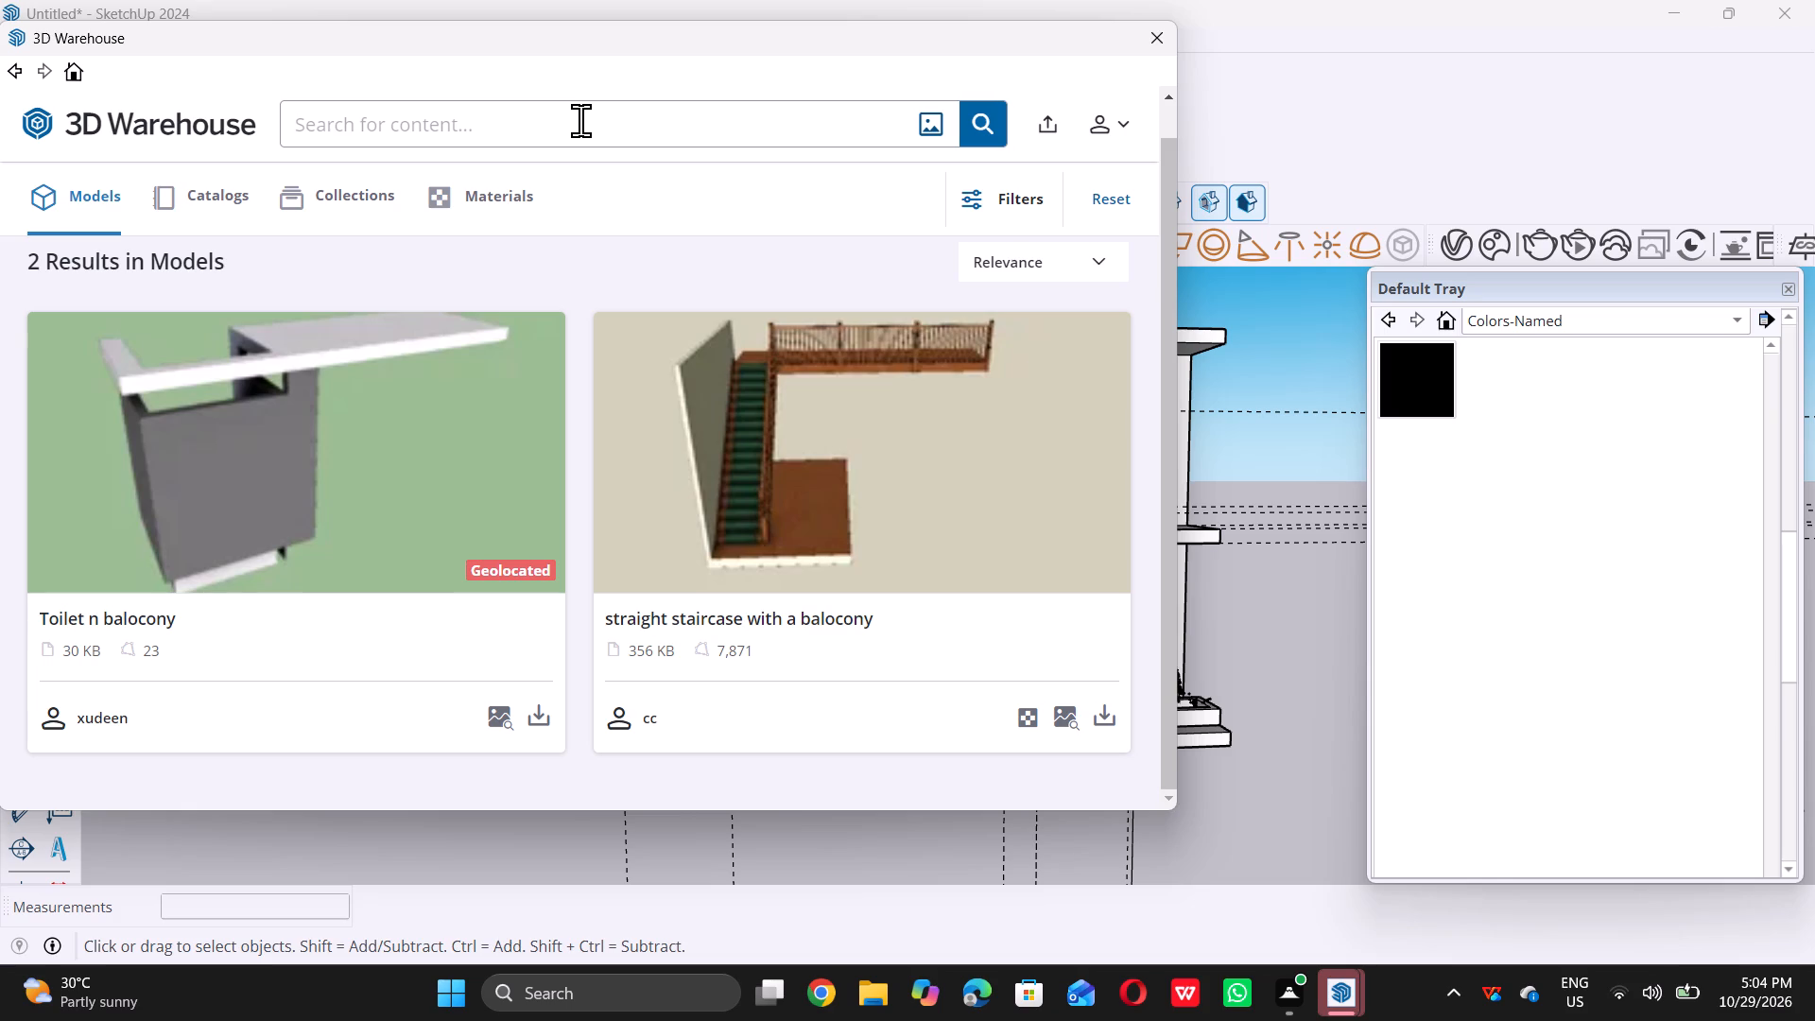
key("e")
type("le")
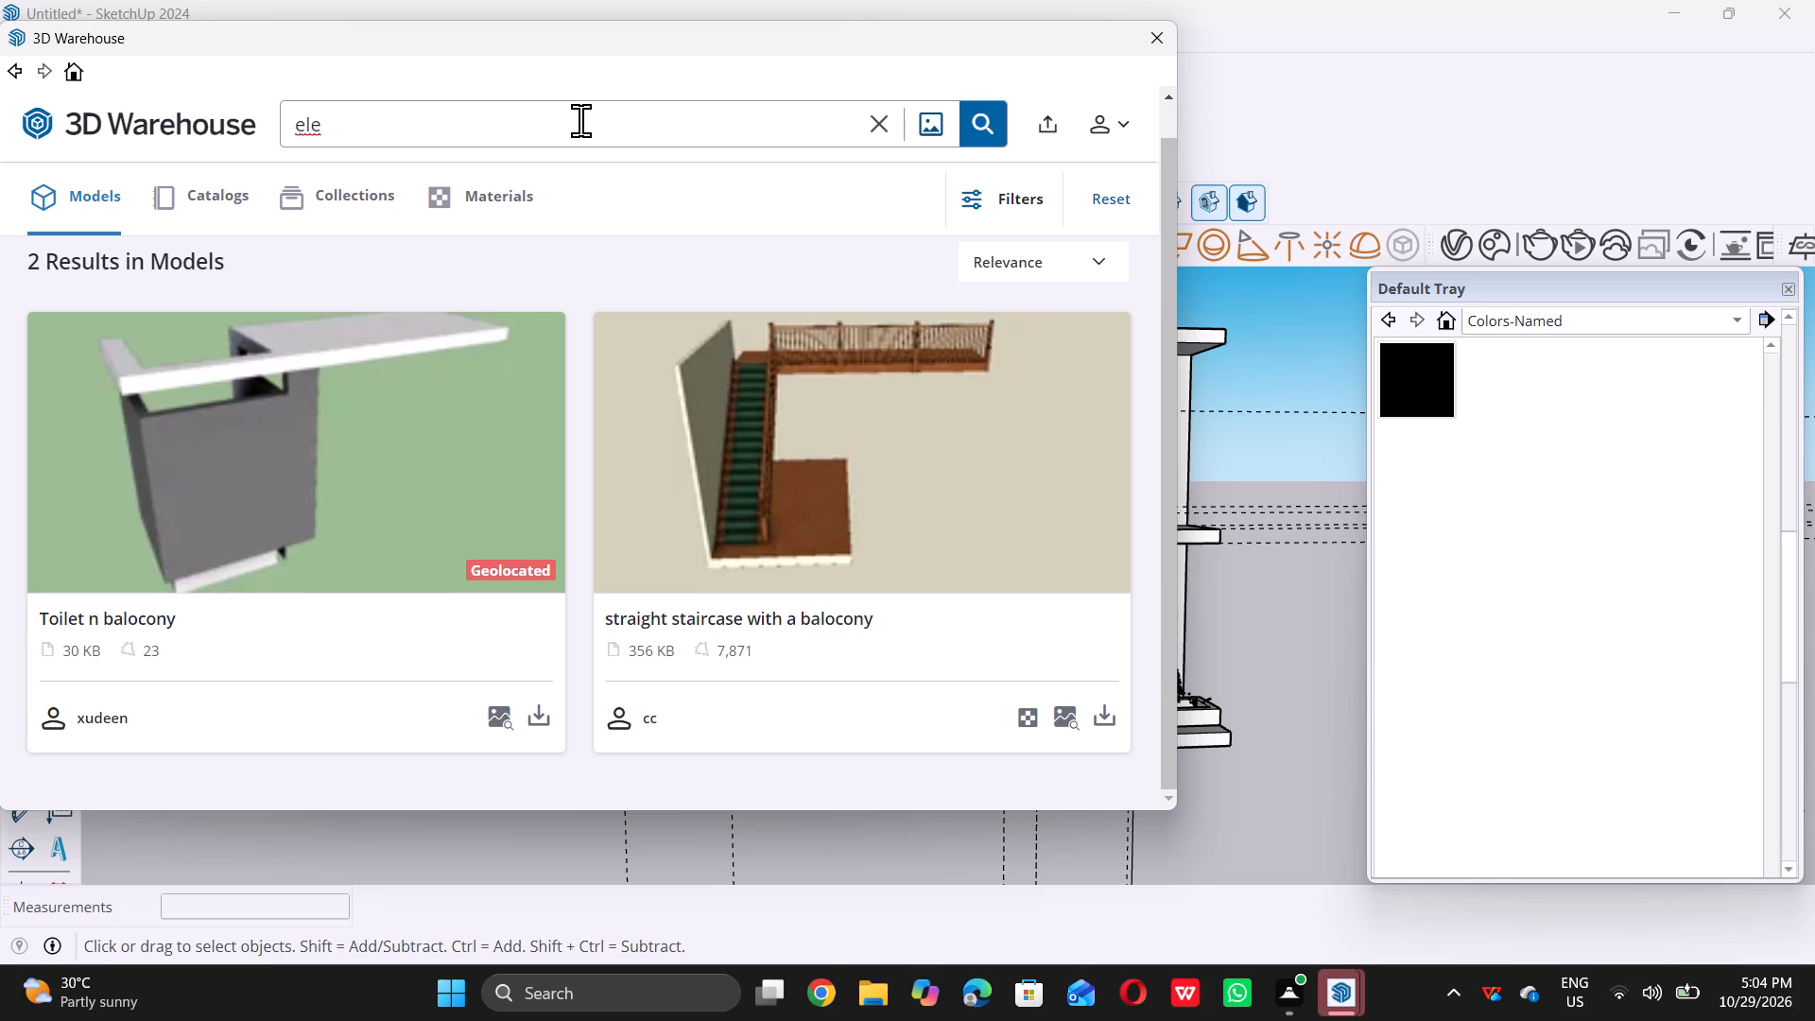
key("c")
key("BackSpace")
type("vat")
type("ion ma")
type("ter")
type("ia")
key("l")
key("Return")
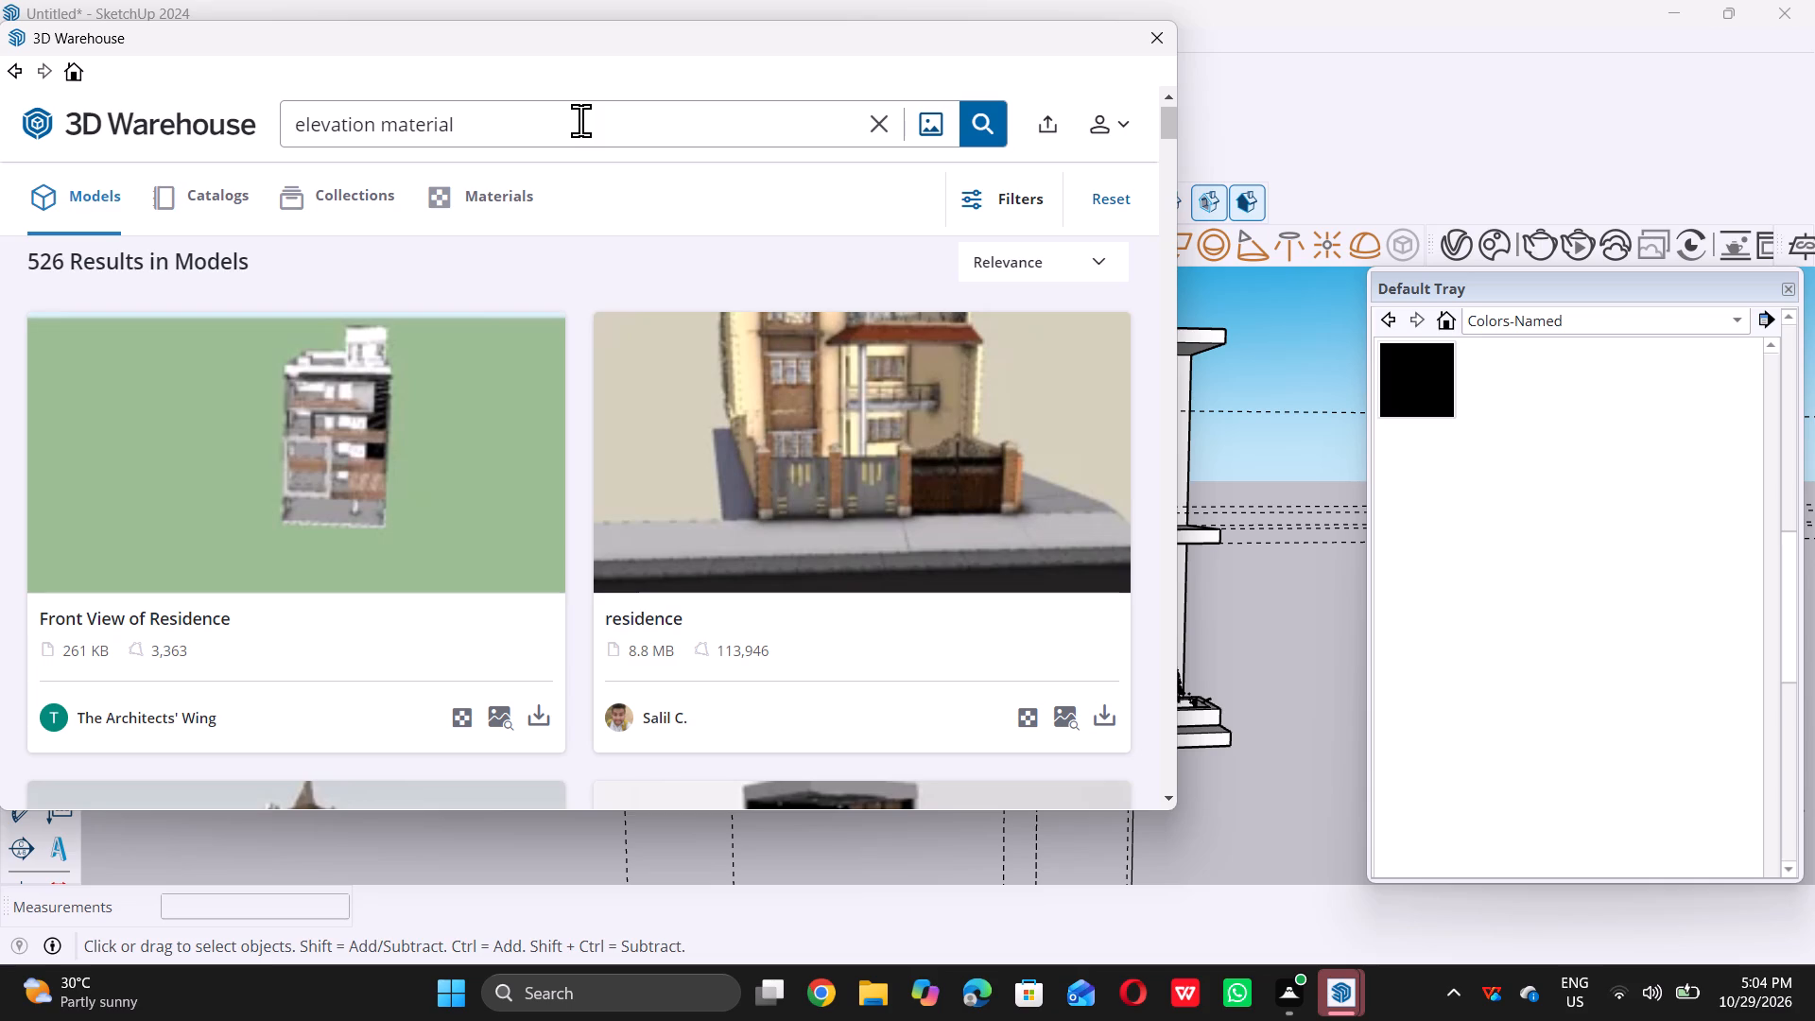
Look through the "elevation material" model results for a balcony or facade model that suits the house.
scroll(693, 597, "down", 5)
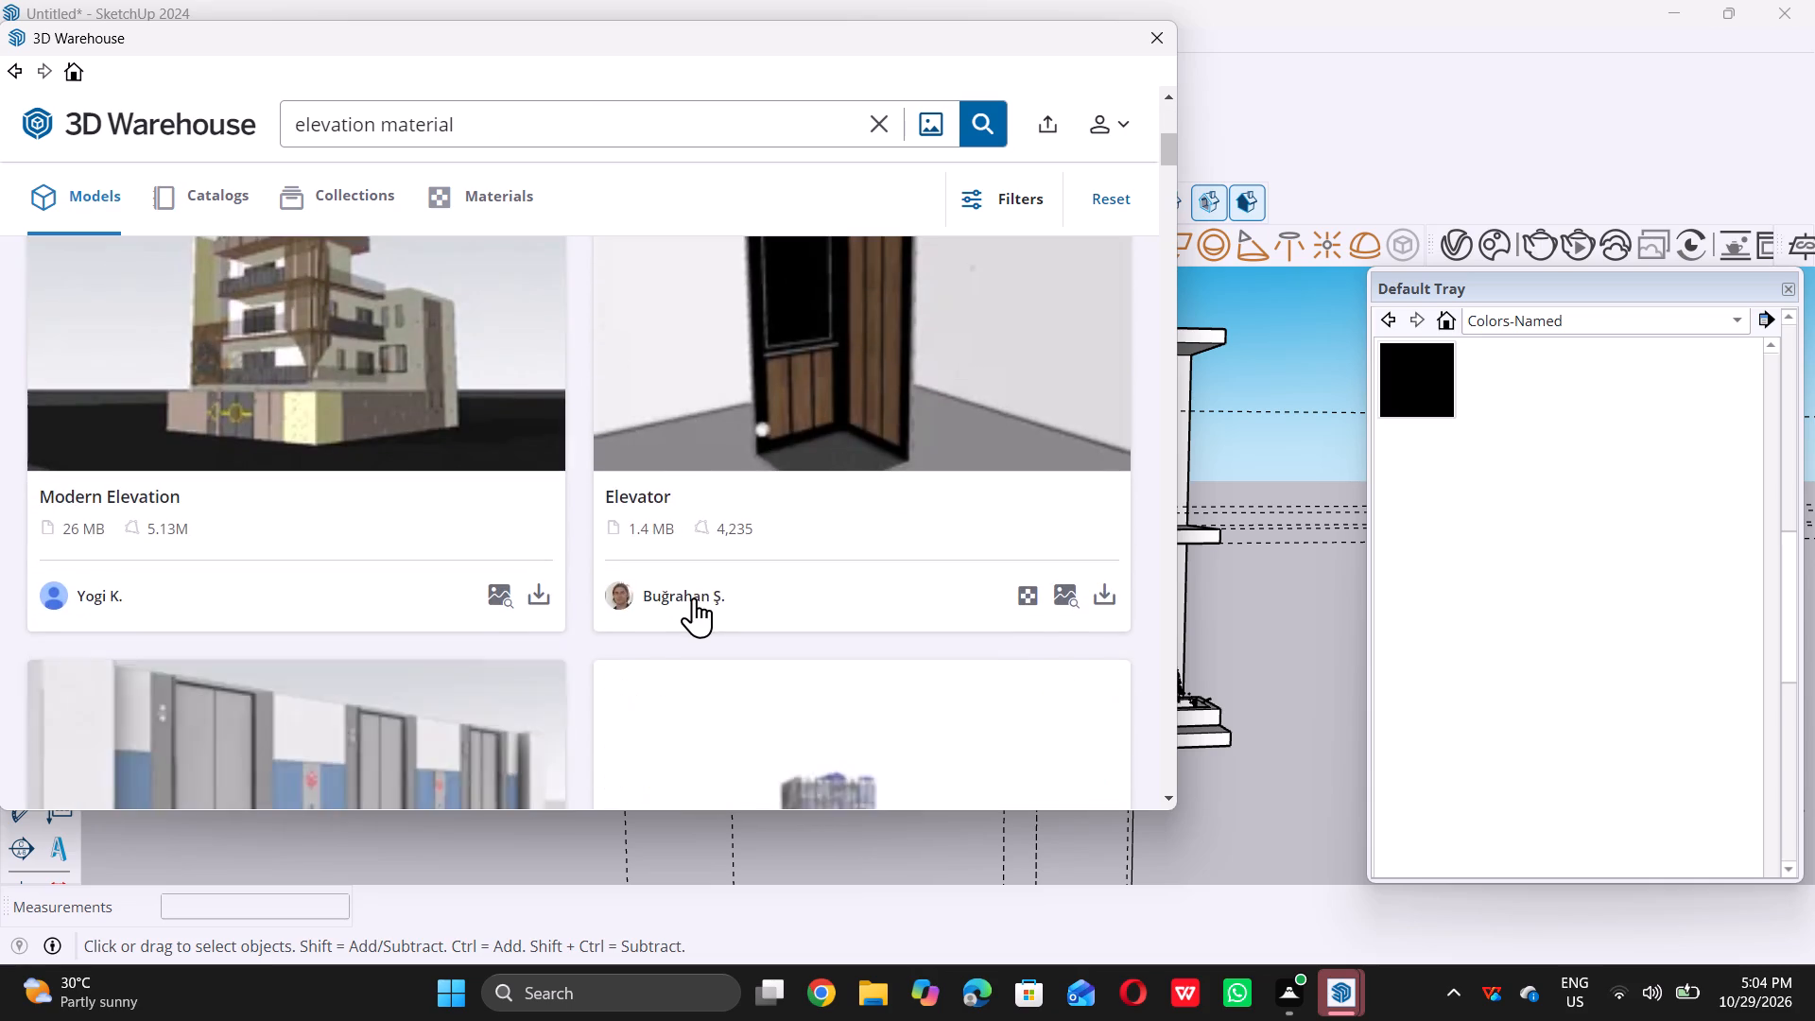
scroll(723, 594, "down", 9)
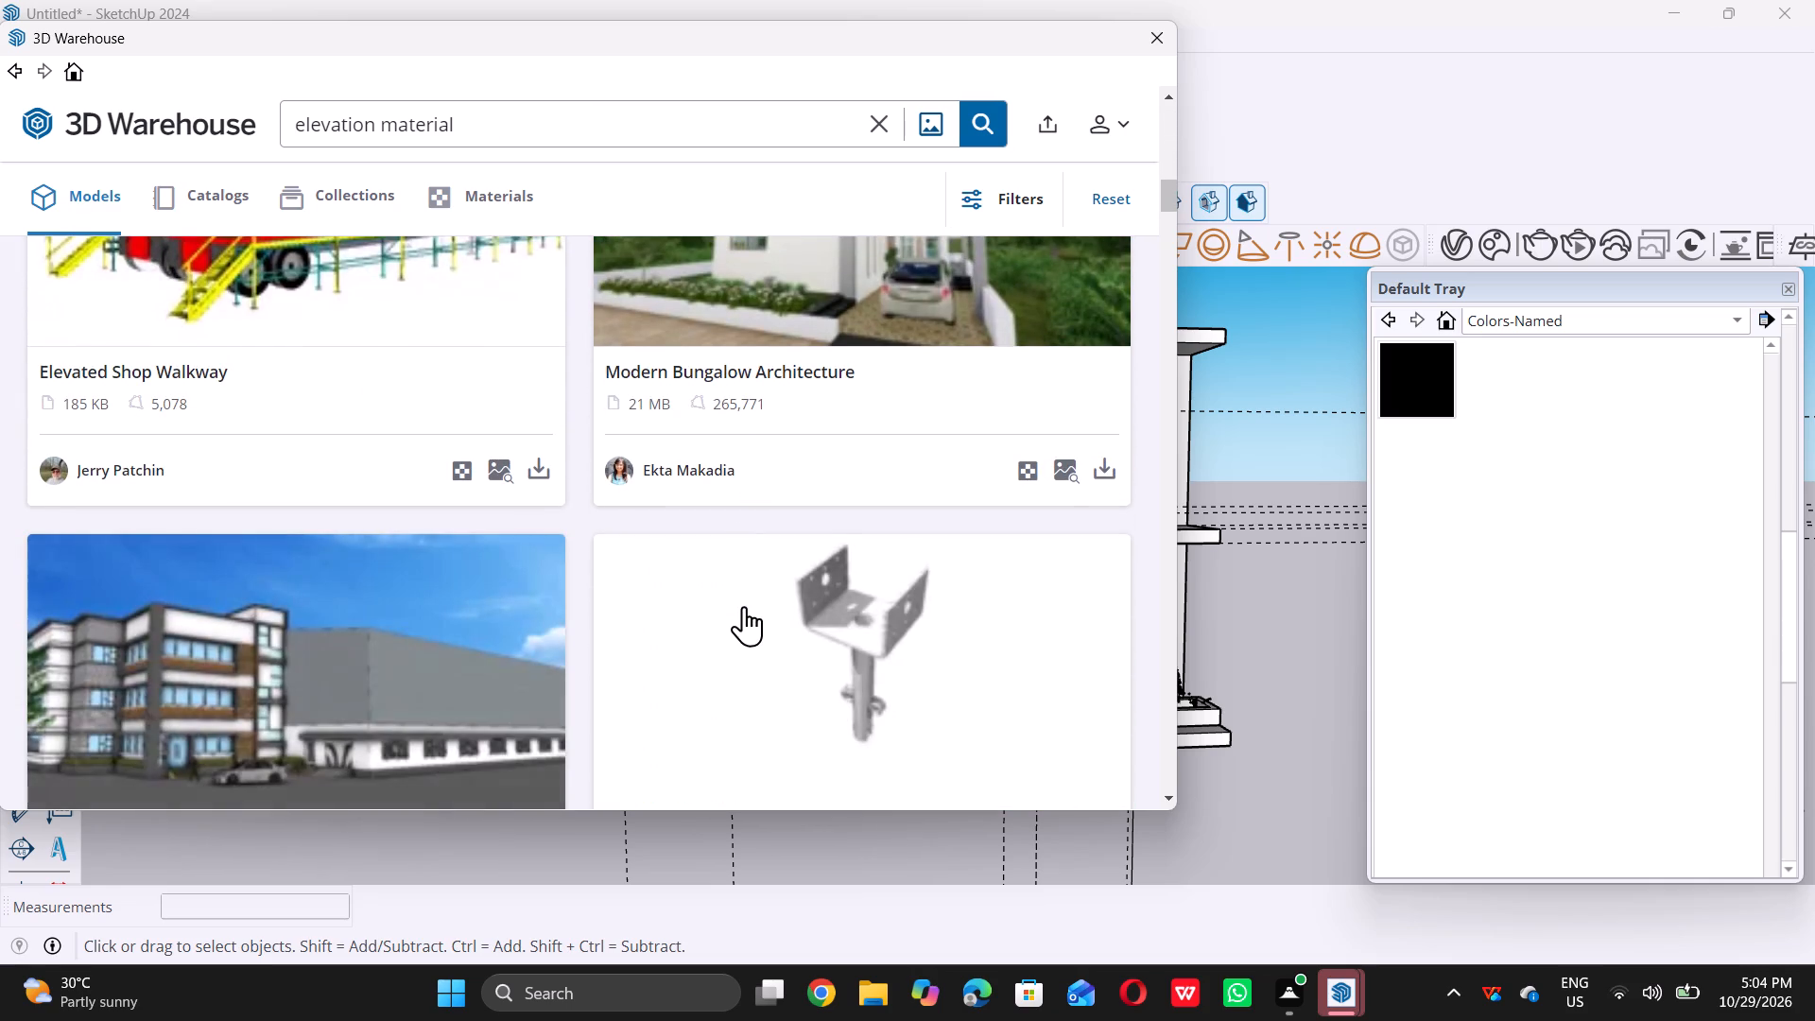
scroll(744, 606, "down", 10)
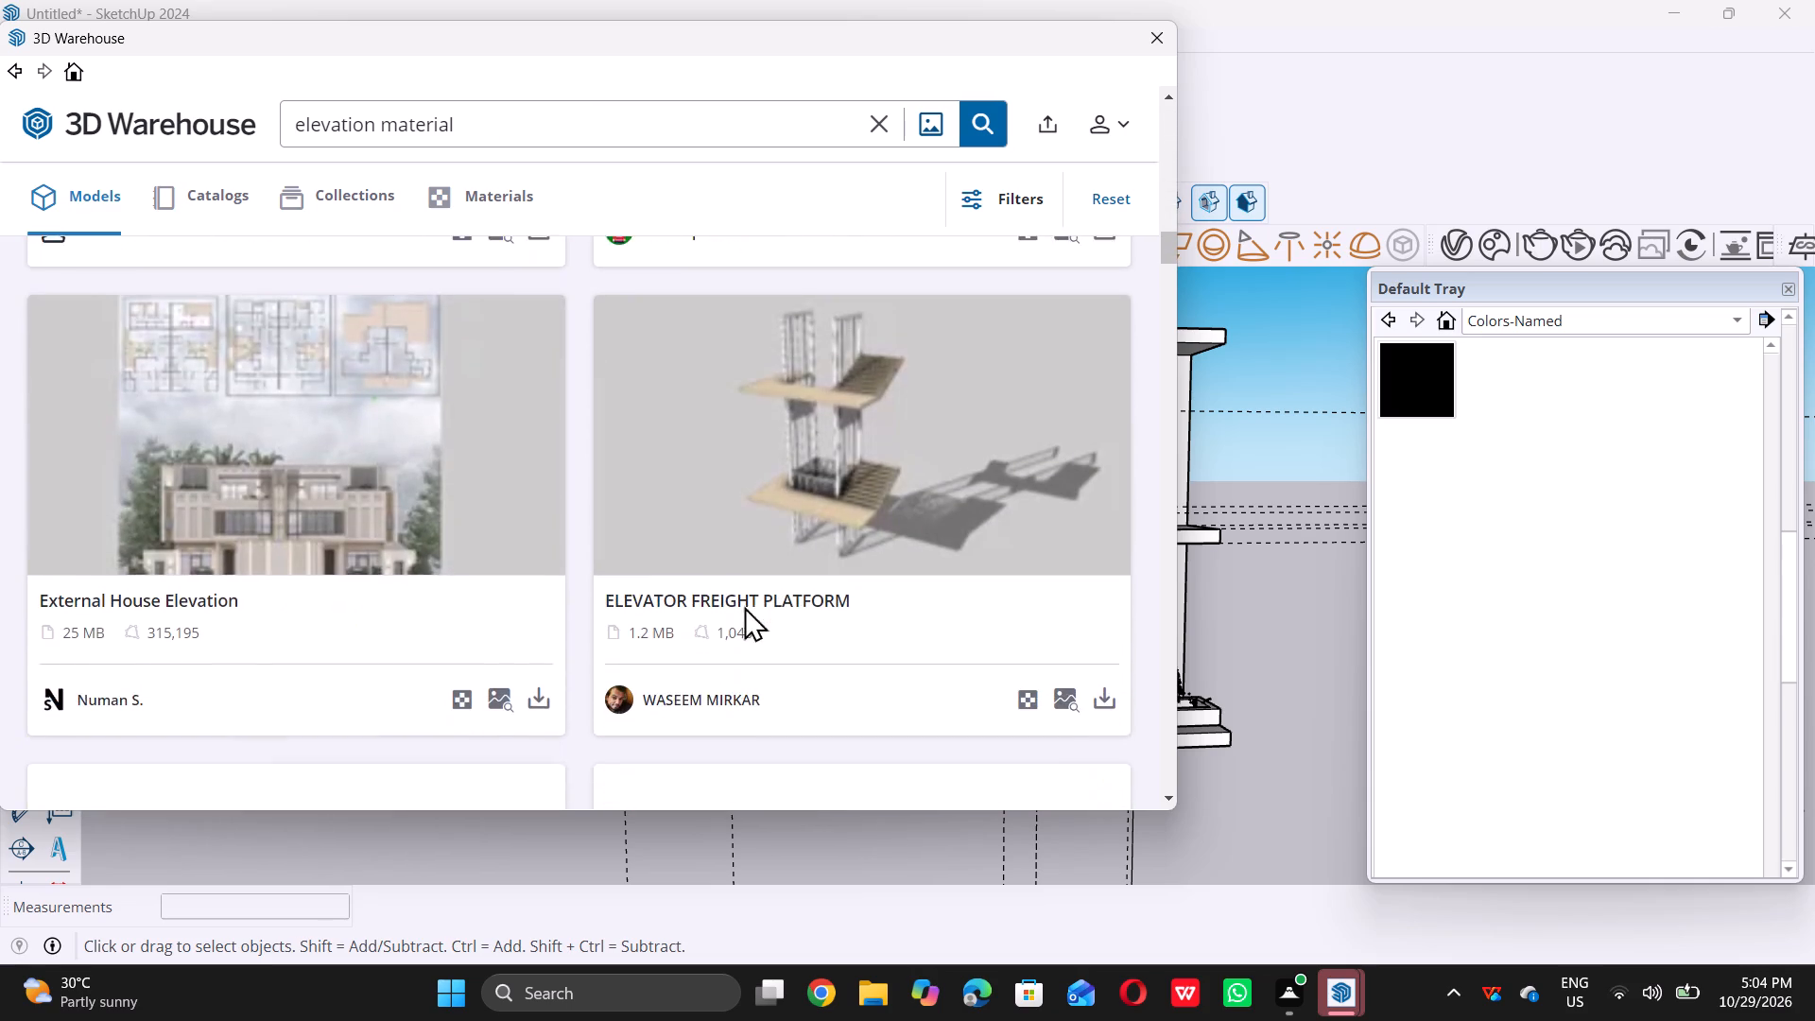
scroll(744, 606, "down", 5)
scroll(744, 606, "up", 6)
scroll(744, 606, "down", 7)
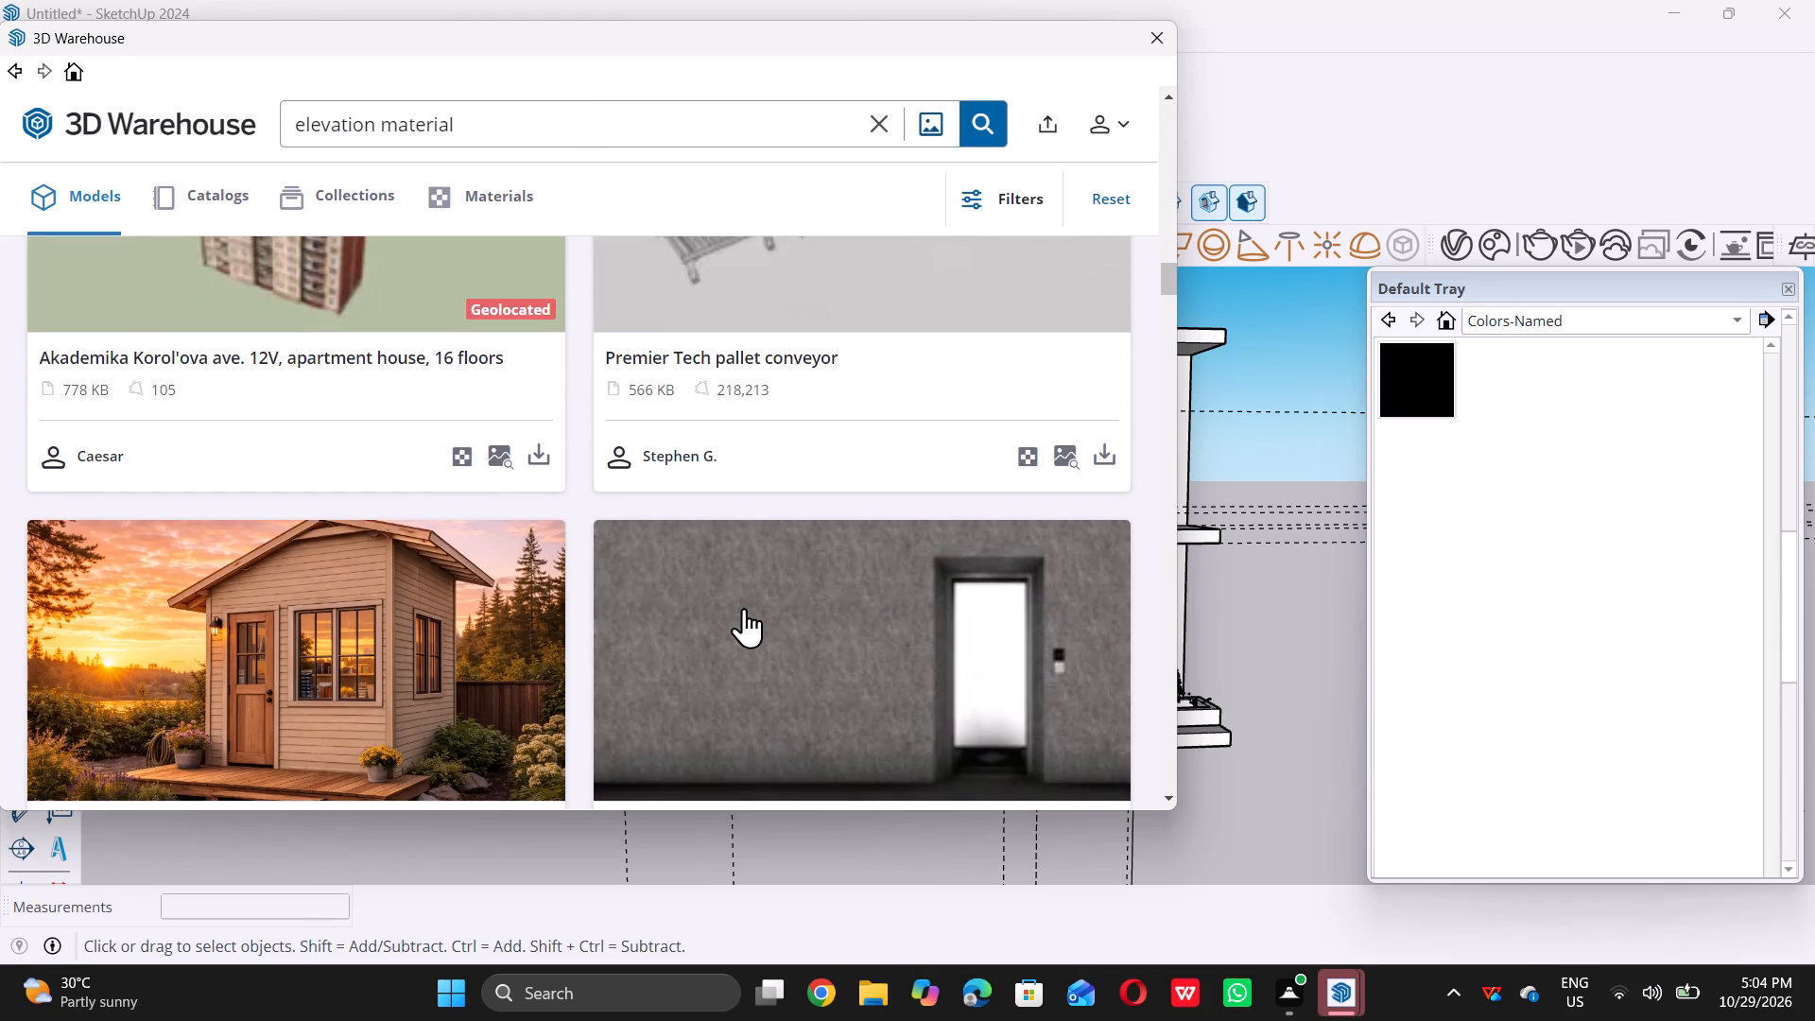
scroll(744, 608, "down", 11)
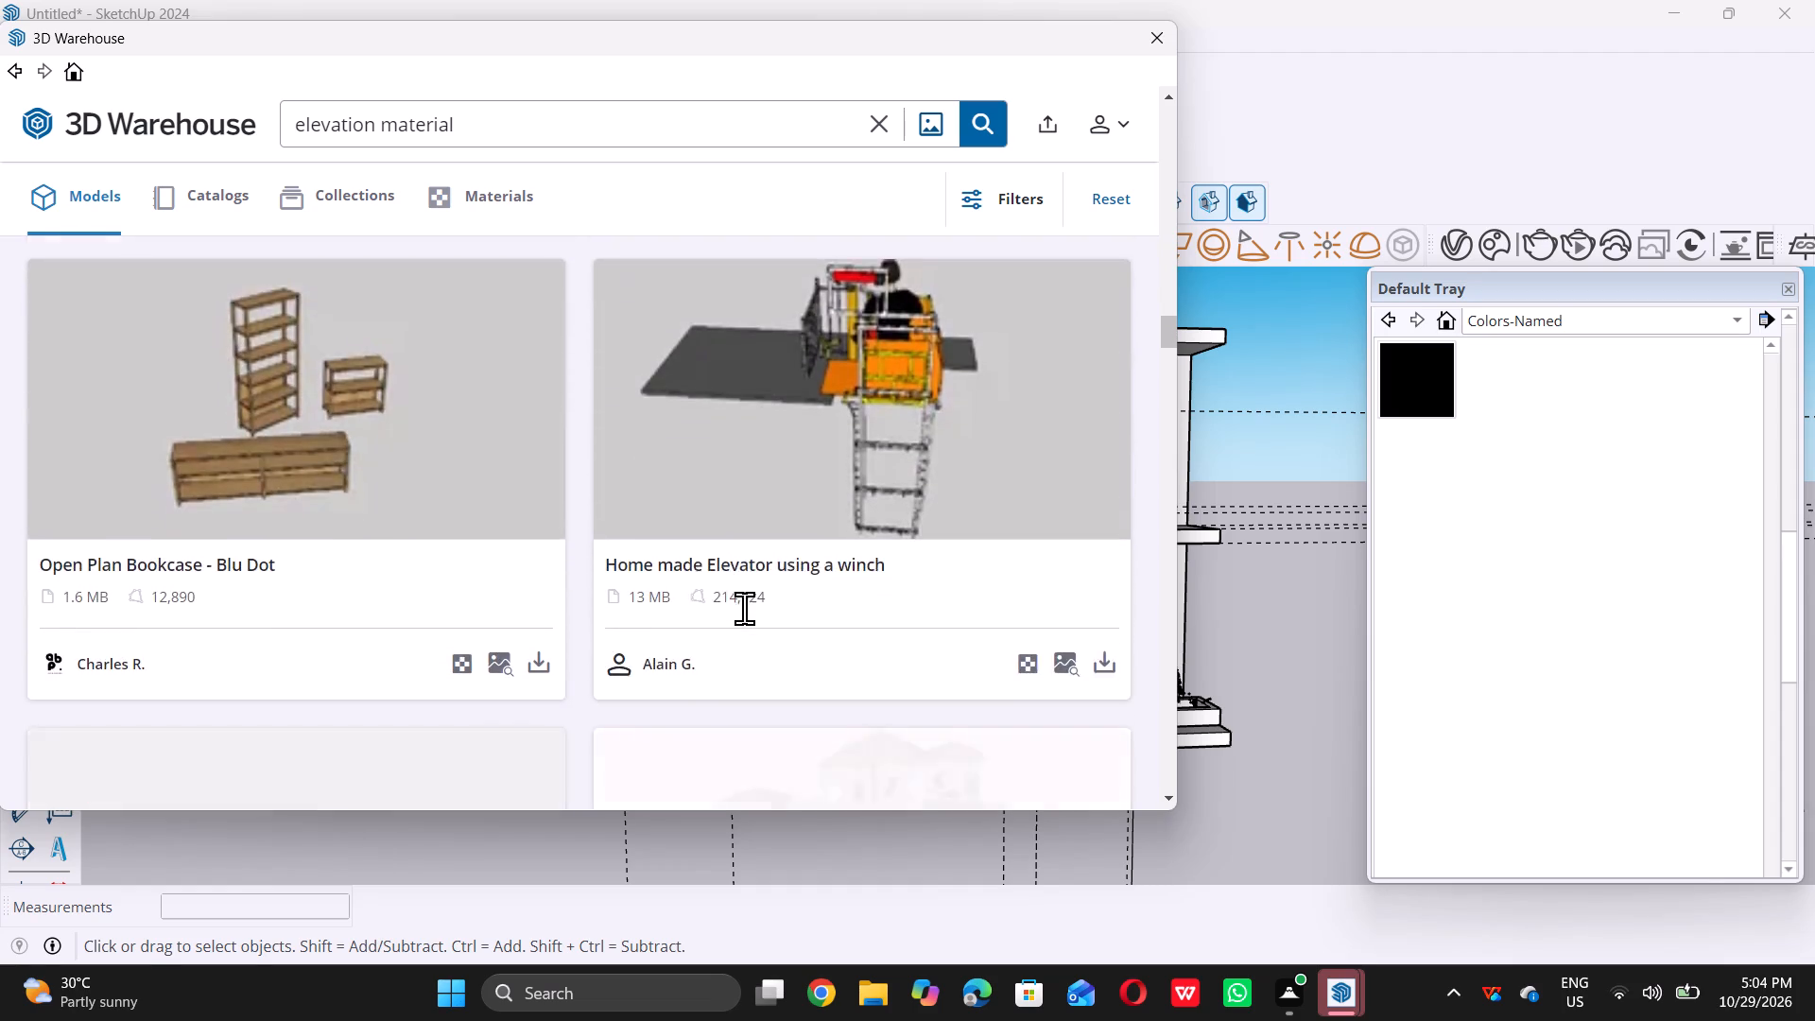
scroll(744, 608, "down", 1)
scroll(744, 608, "up", 3)
scroll(744, 608, "down", 5)
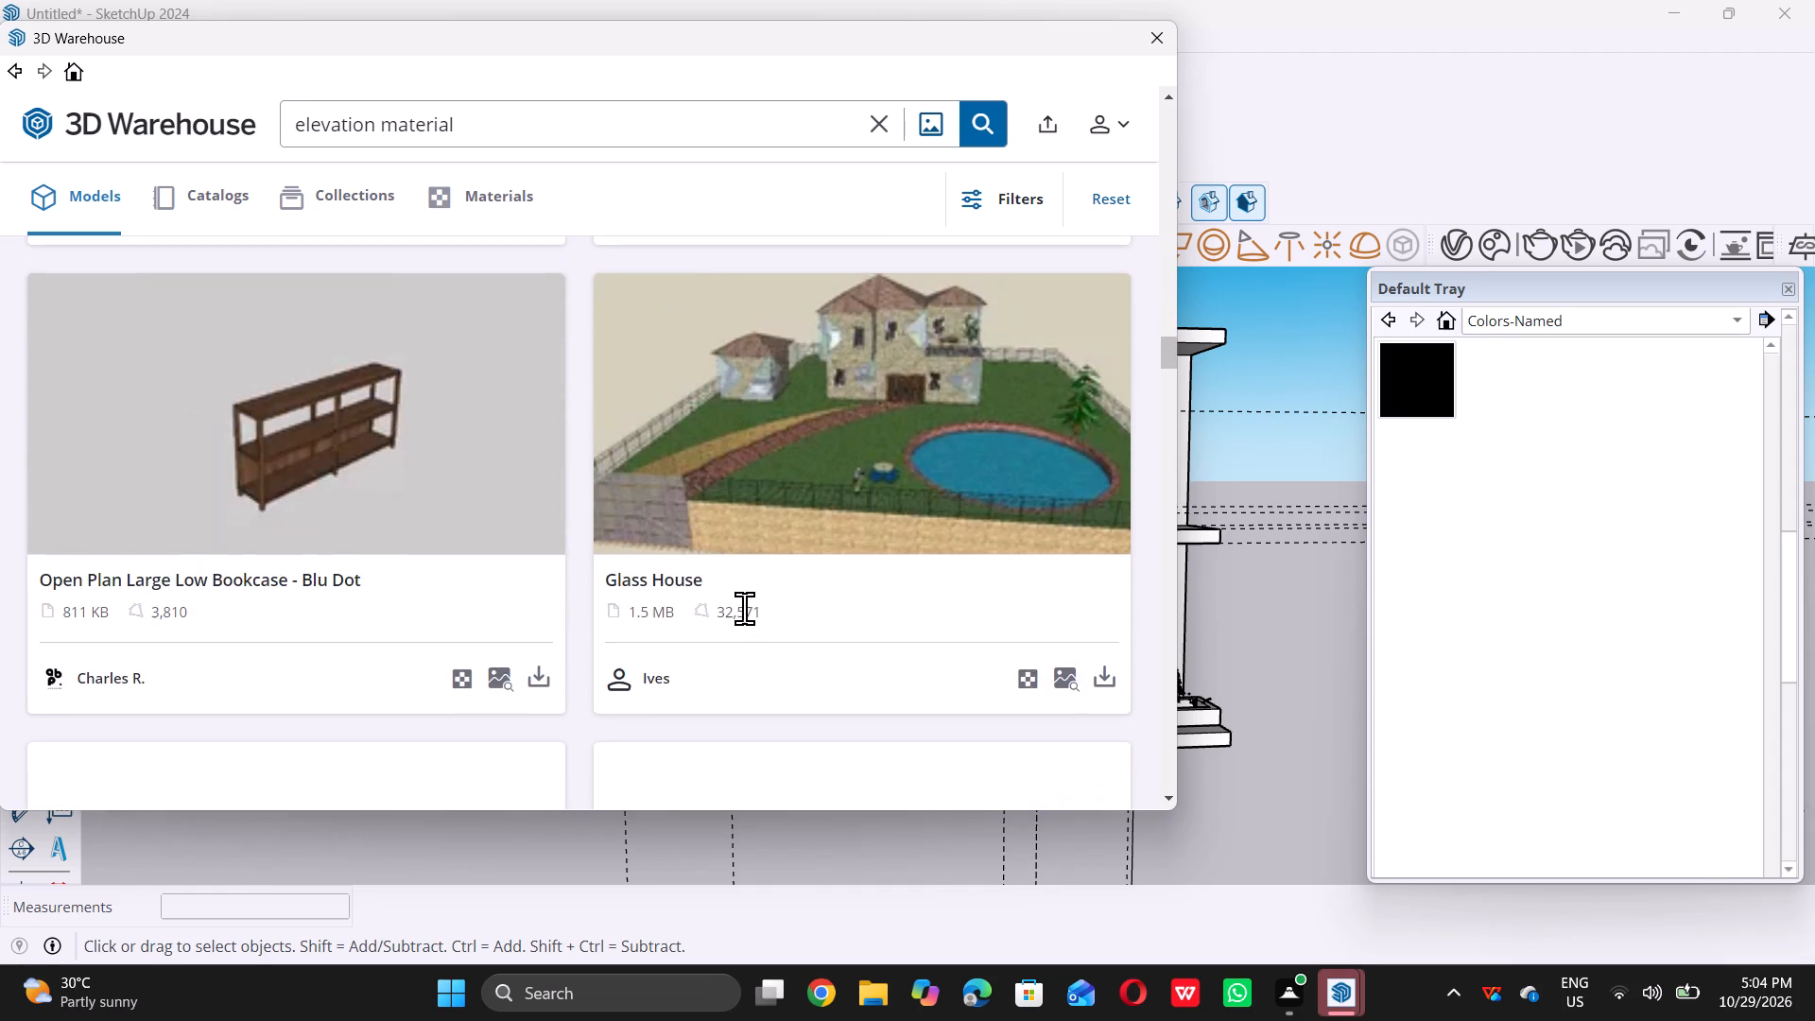
scroll(744, 608, "down", 11)
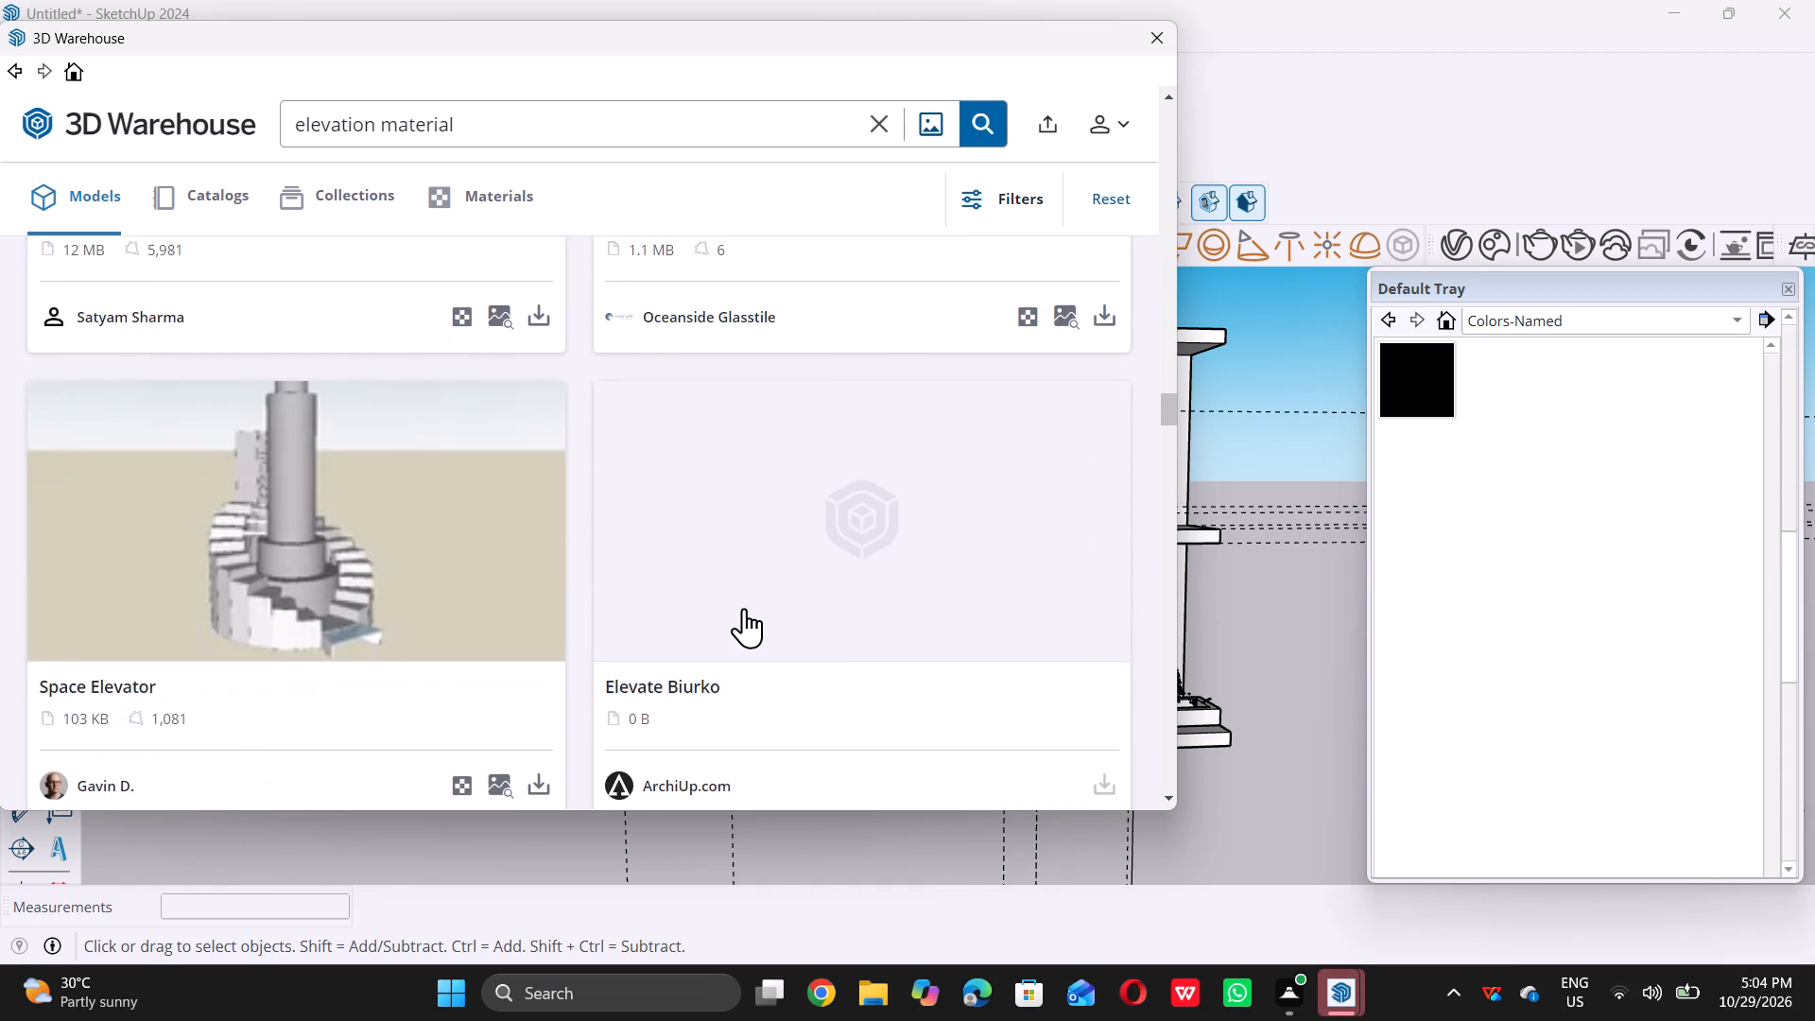
scroll(744, 608, "down", 5)
scroll(744, 608, "up", 1)
scroll(744, 608, "down", 6)
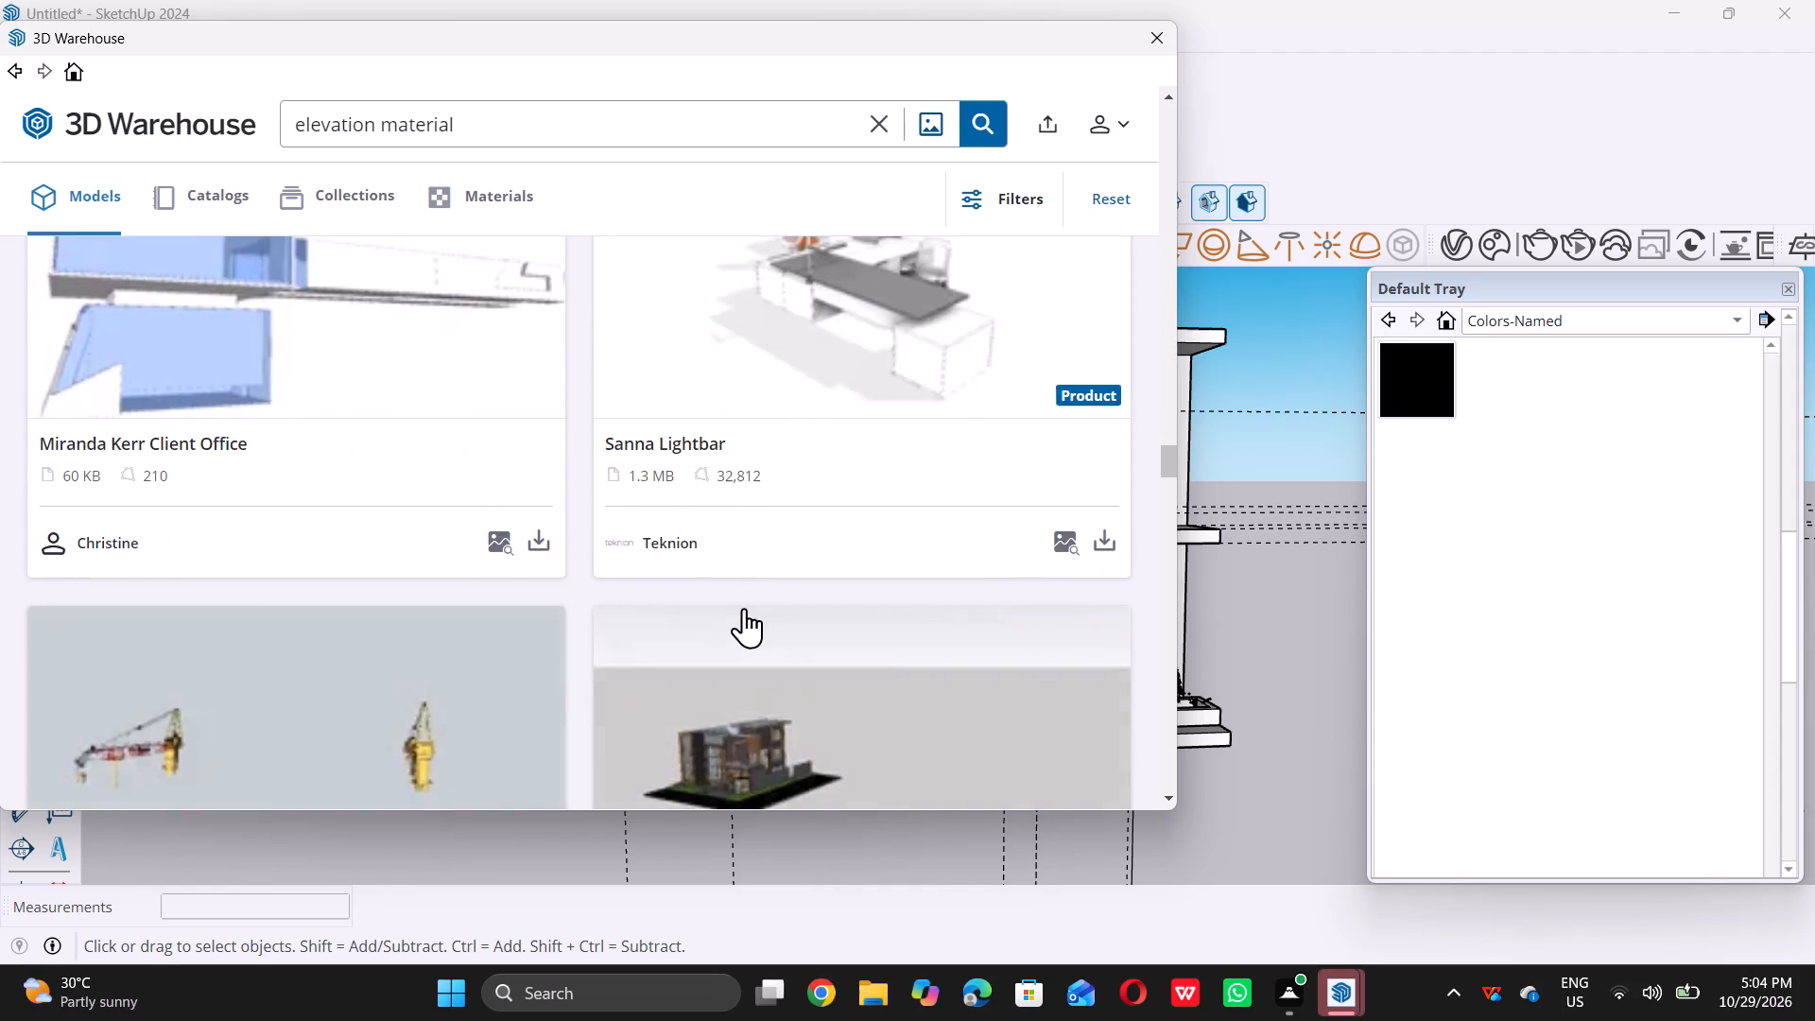
scroll(744, 608, "up", 6)
scroll(744, 608, "down", 11)
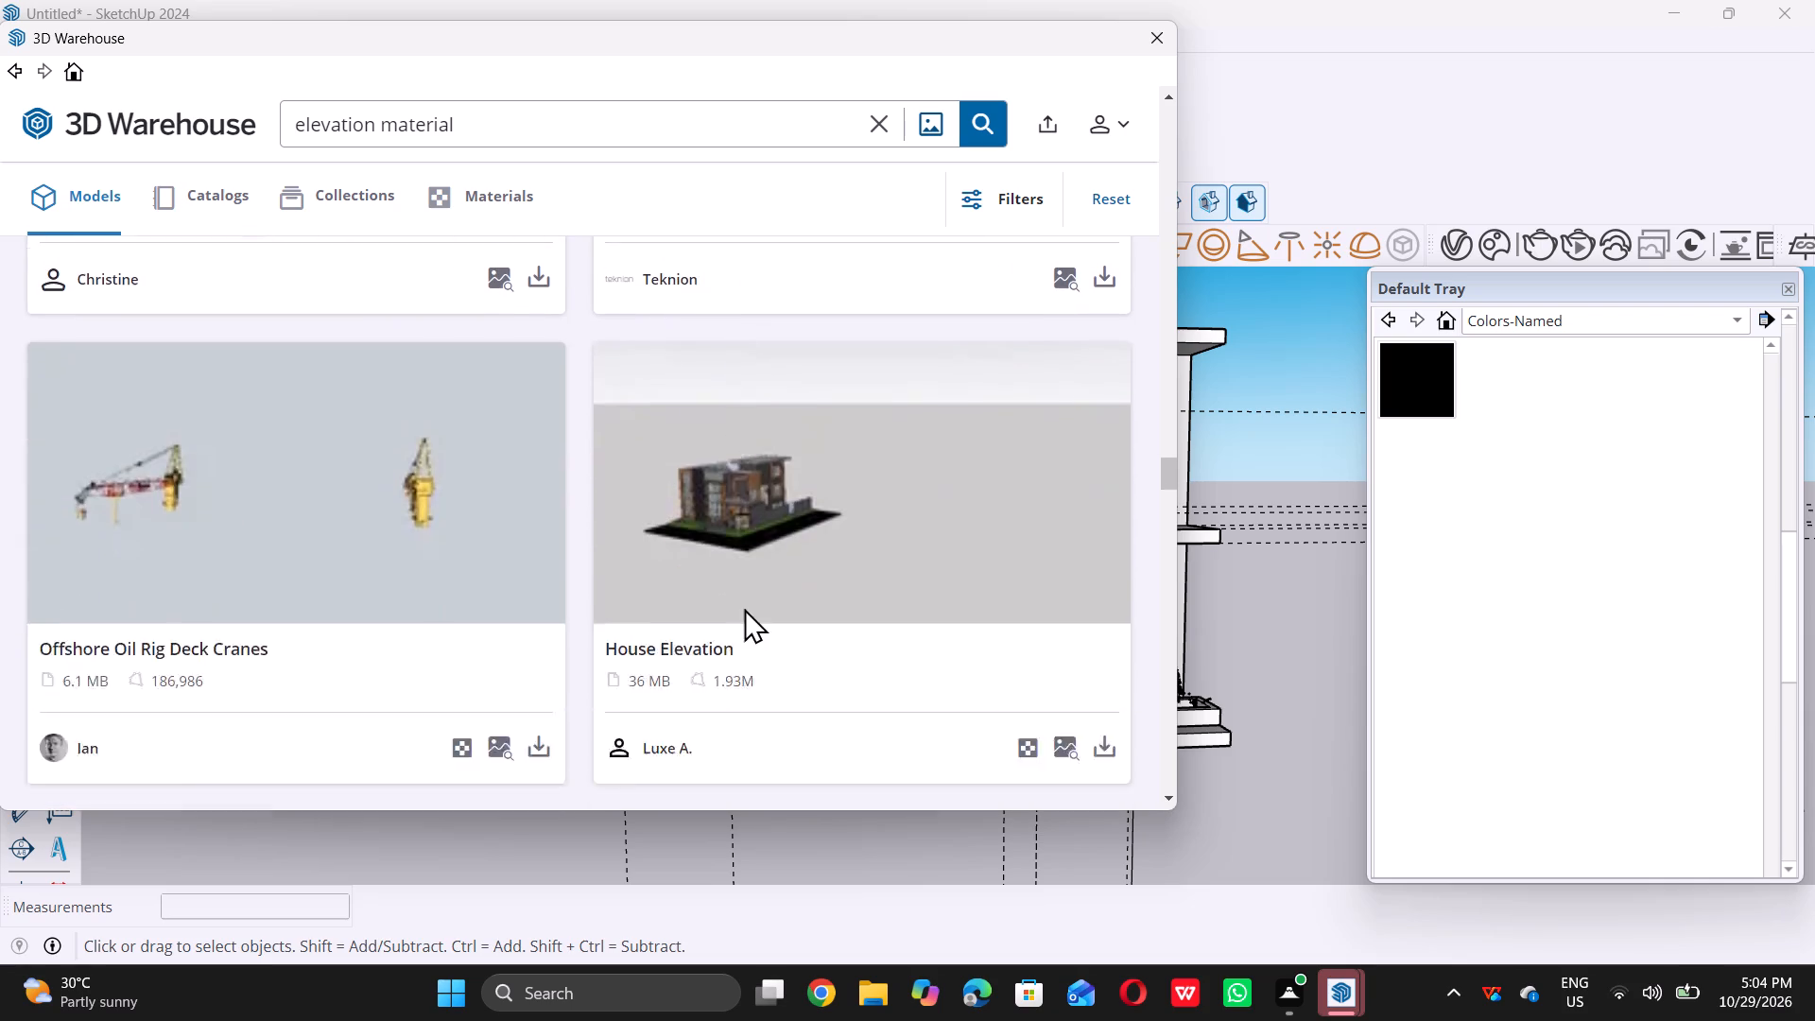
scroll(744, 608, "down", 9)
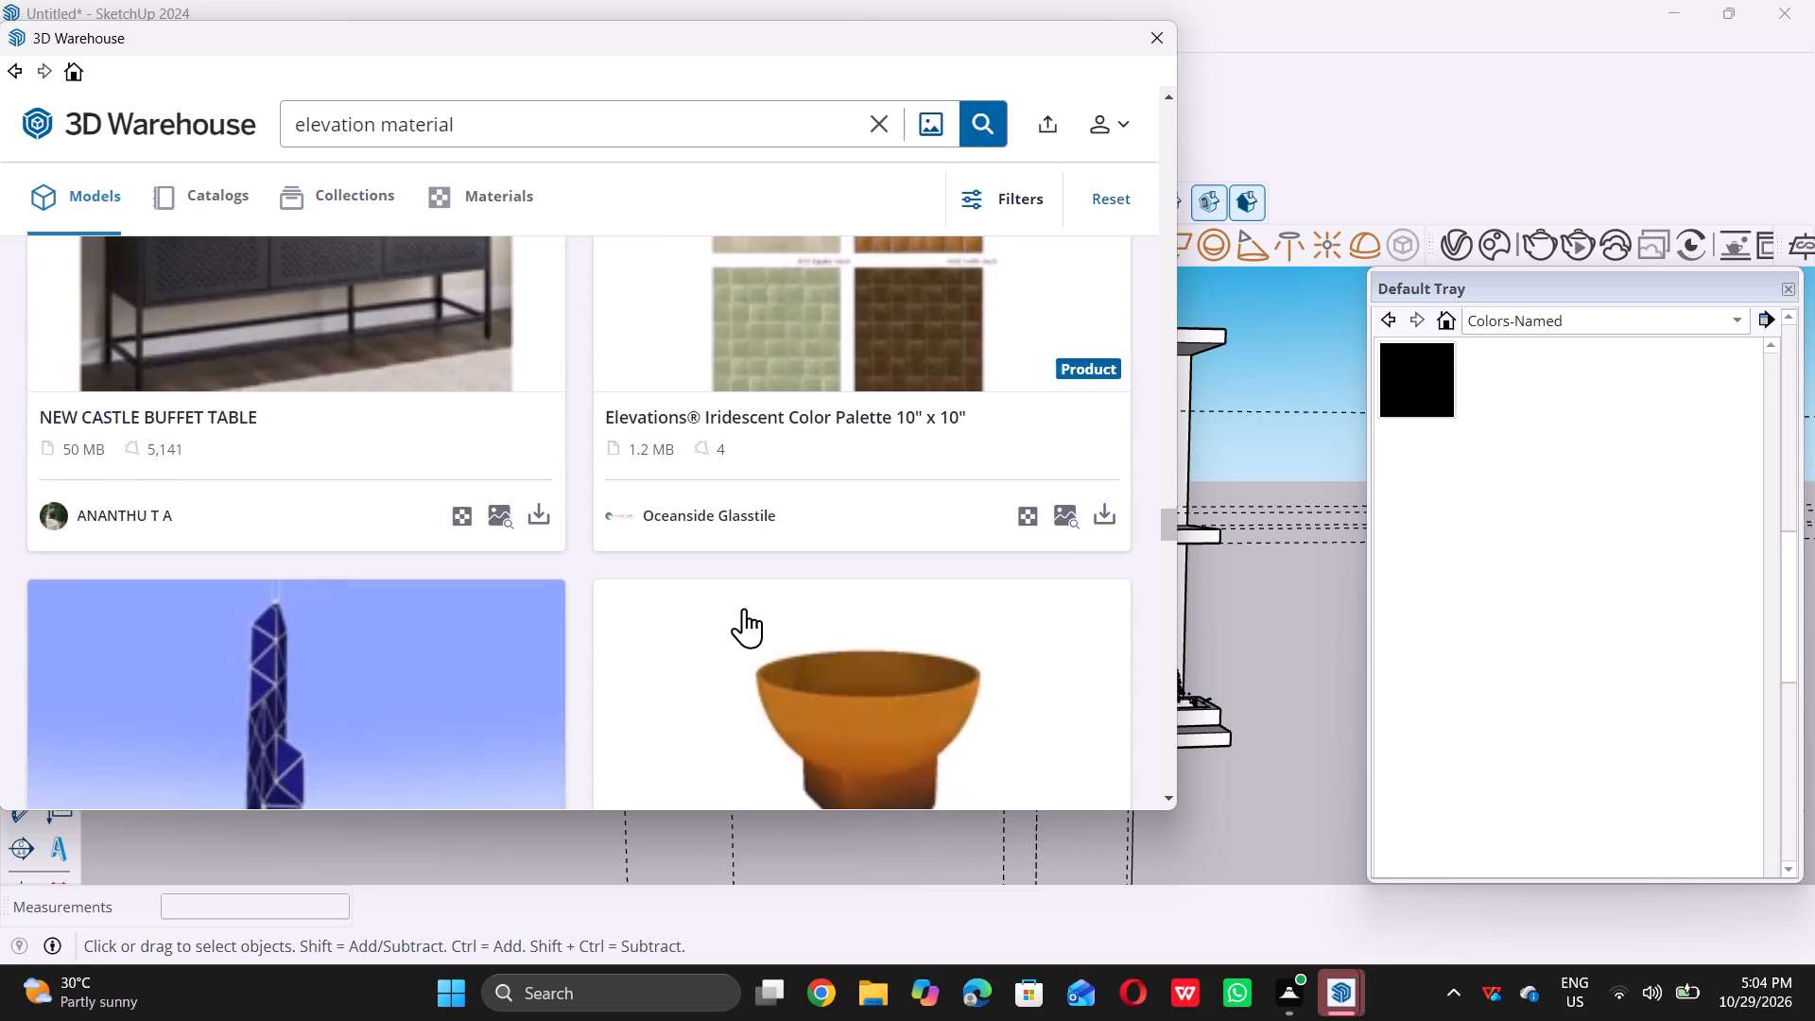
scroll(744, 608, "down", 10)
scroll(744, 608, "up", 6)
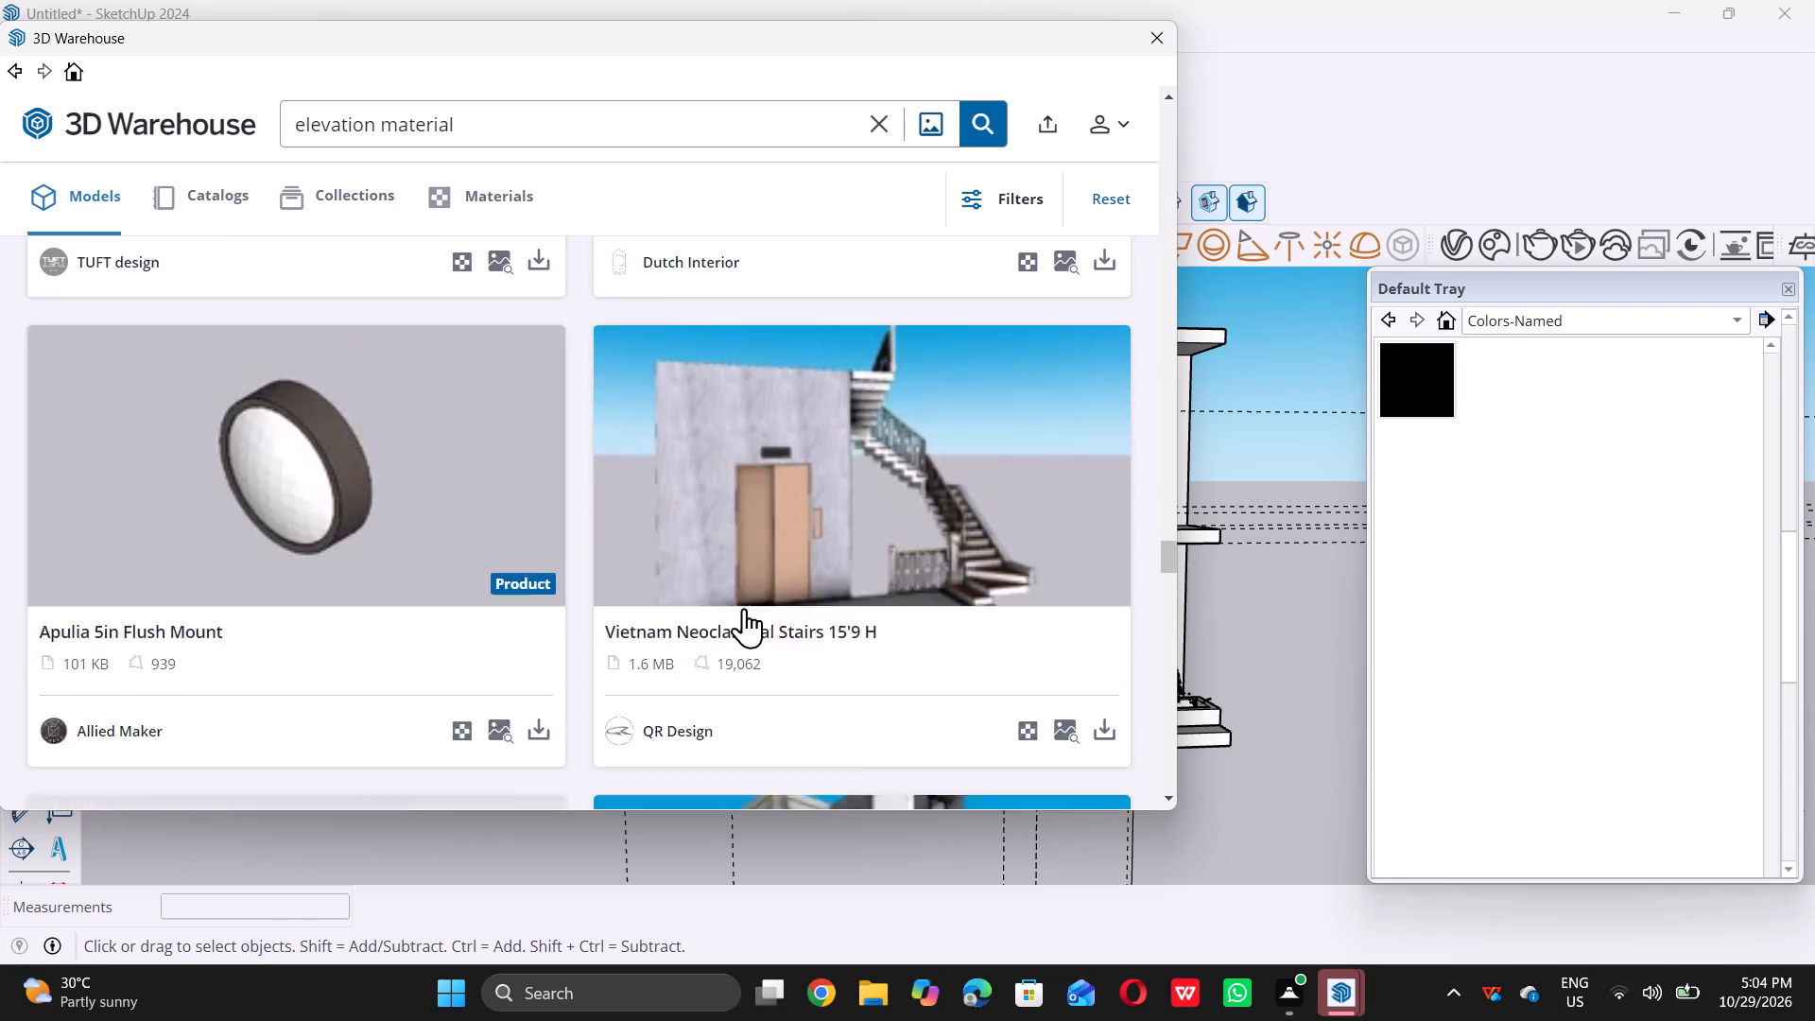
scroll(744, 608, "up", 6)
scroll(744, 608, "down", 9)
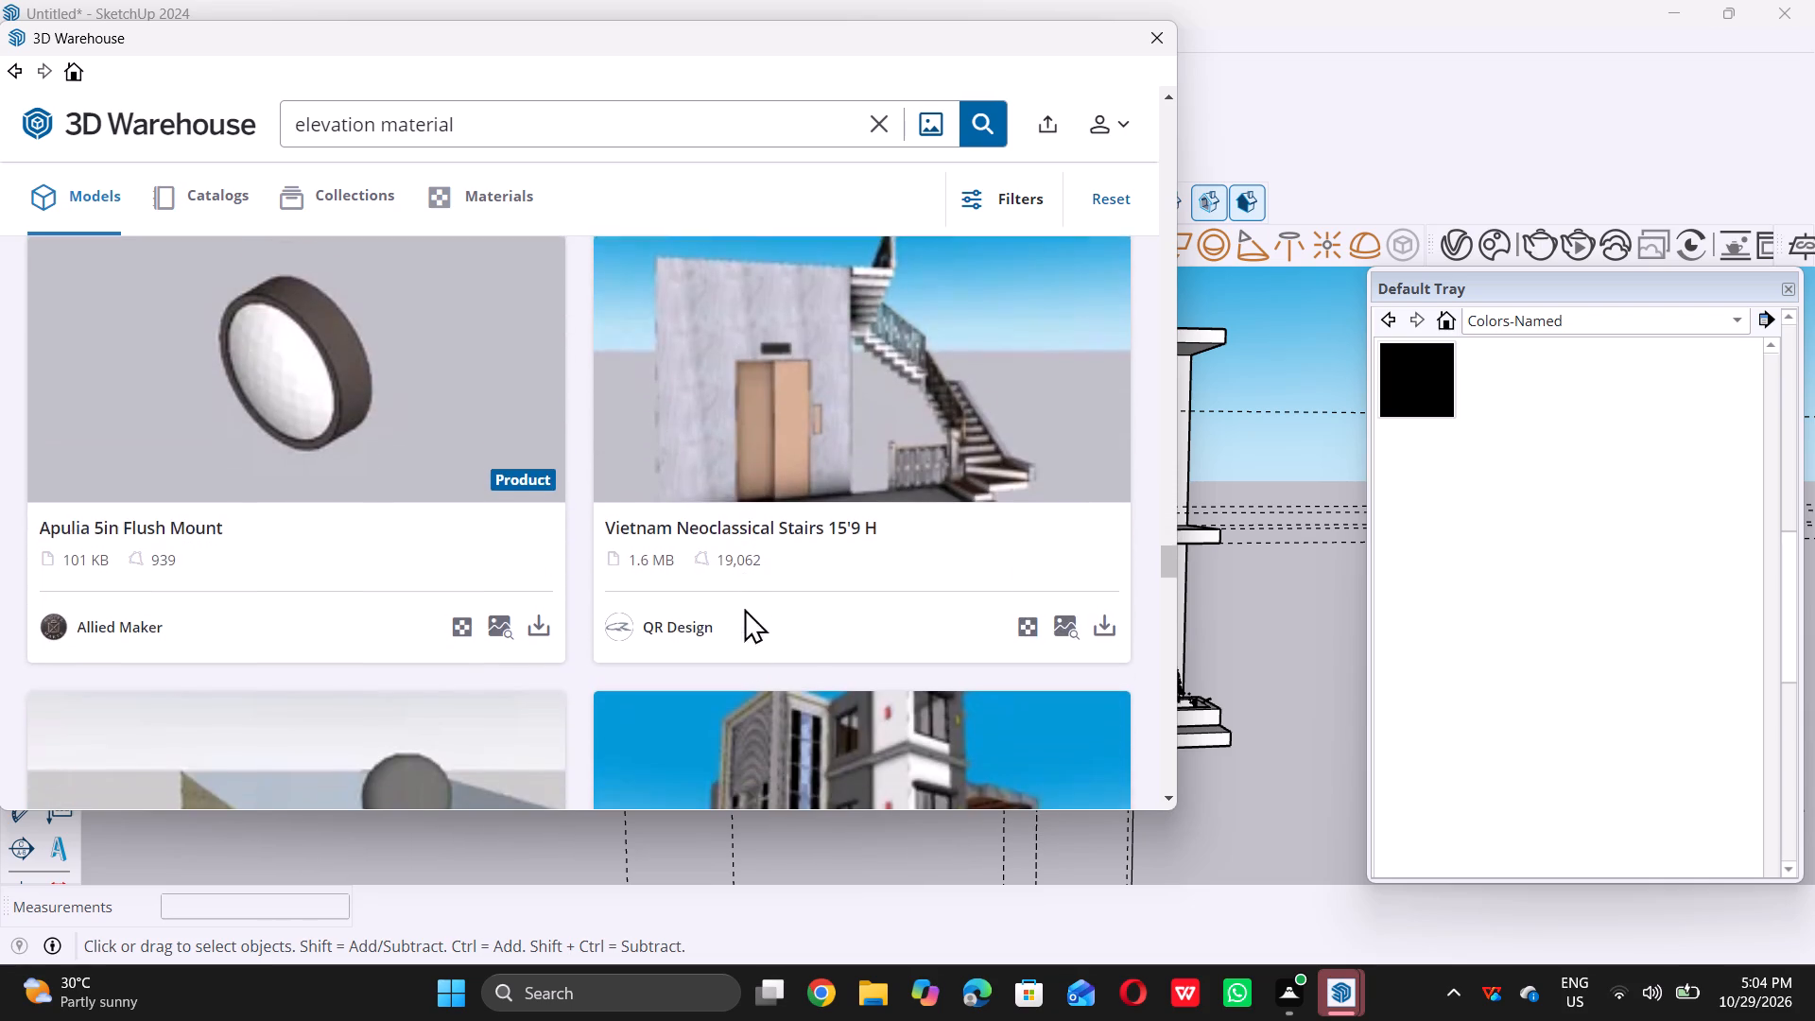
scroll(744, 608, "down", 4)
scroll(744, 608, "up", 6)
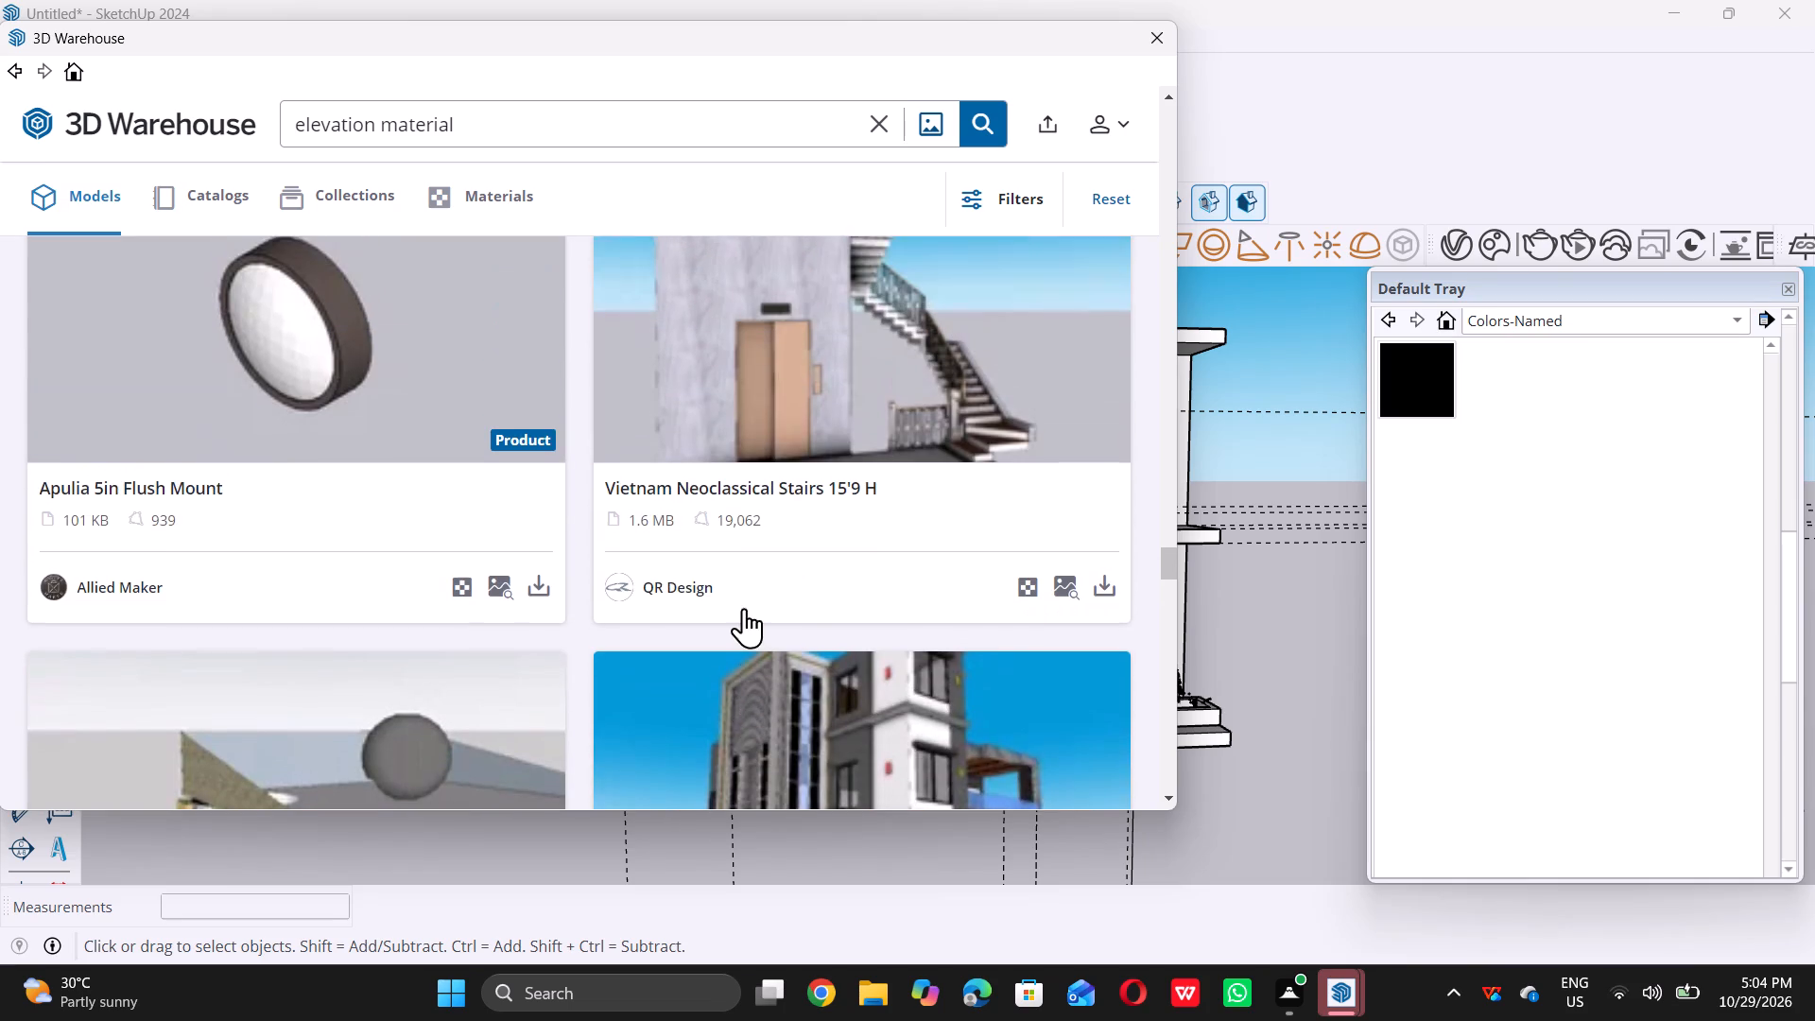
scroll(744, 608, "up", 1)
scroll(744, 608, "down", 13)
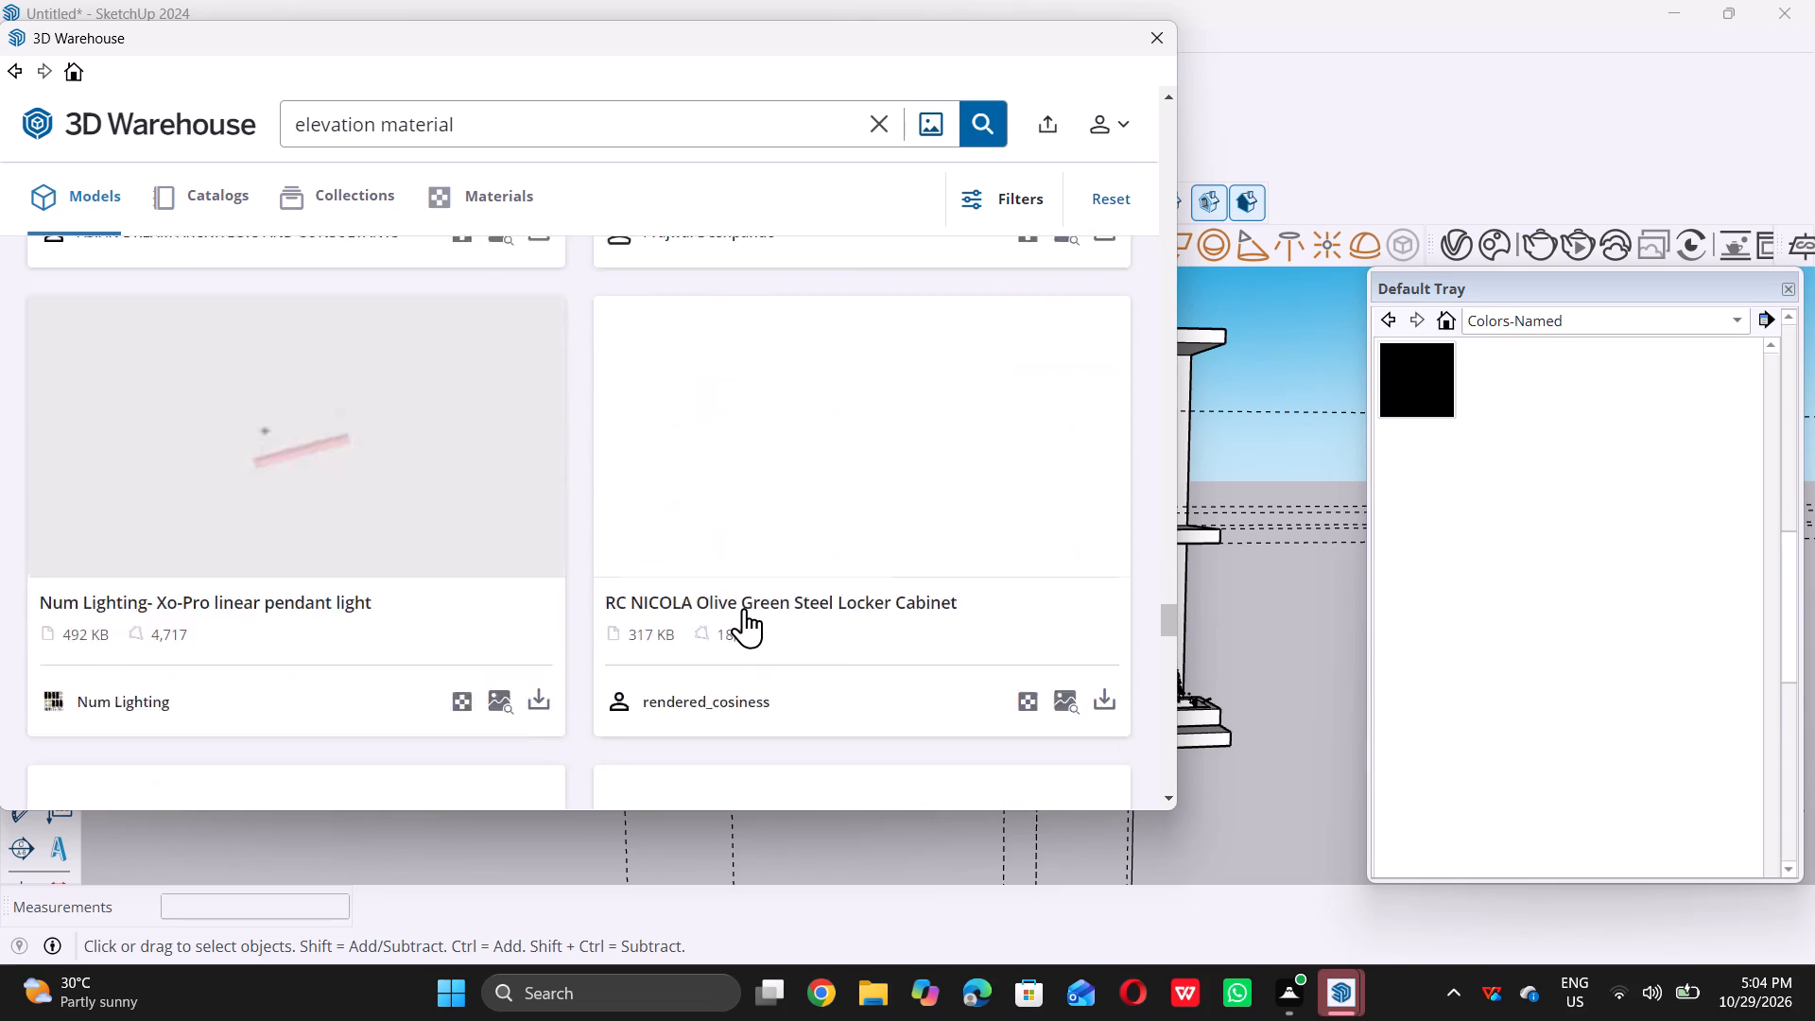
scroll(744, 608, "down", 13)
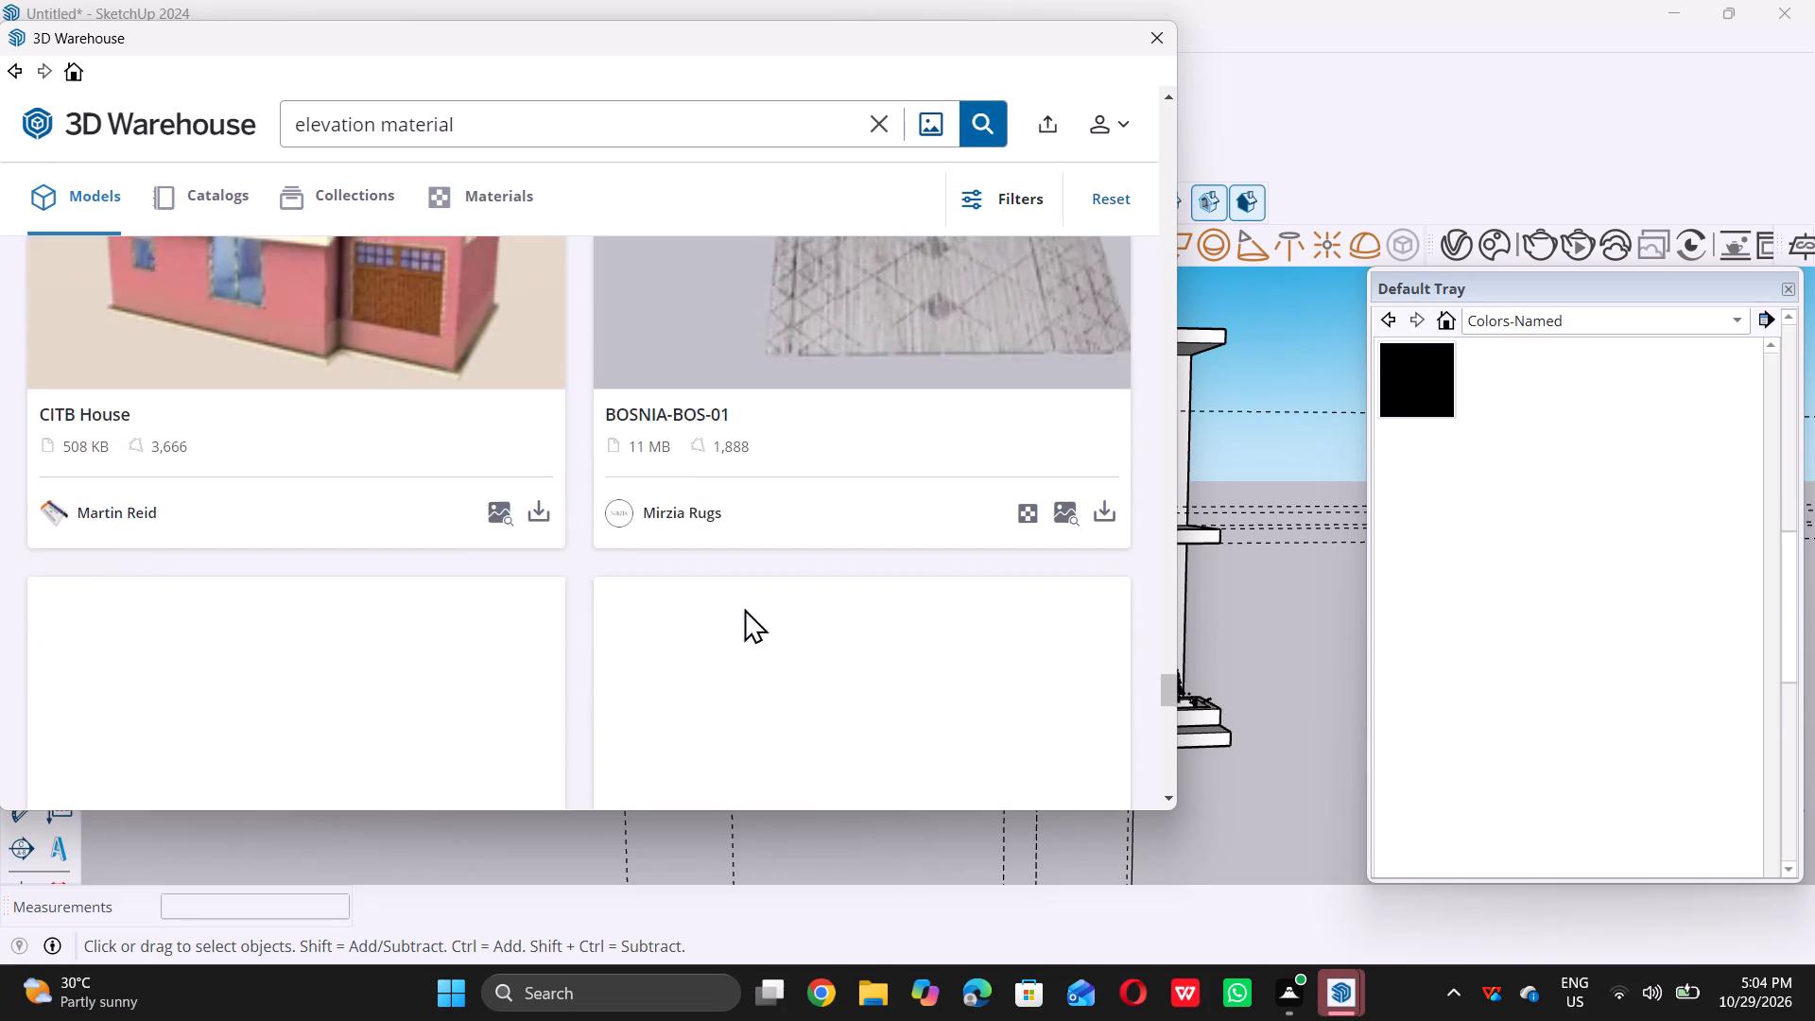
scroll(744, 608, "down", 6)
scroll(744, 608, "up", 6)
scroll(744, 608, "down", 7)
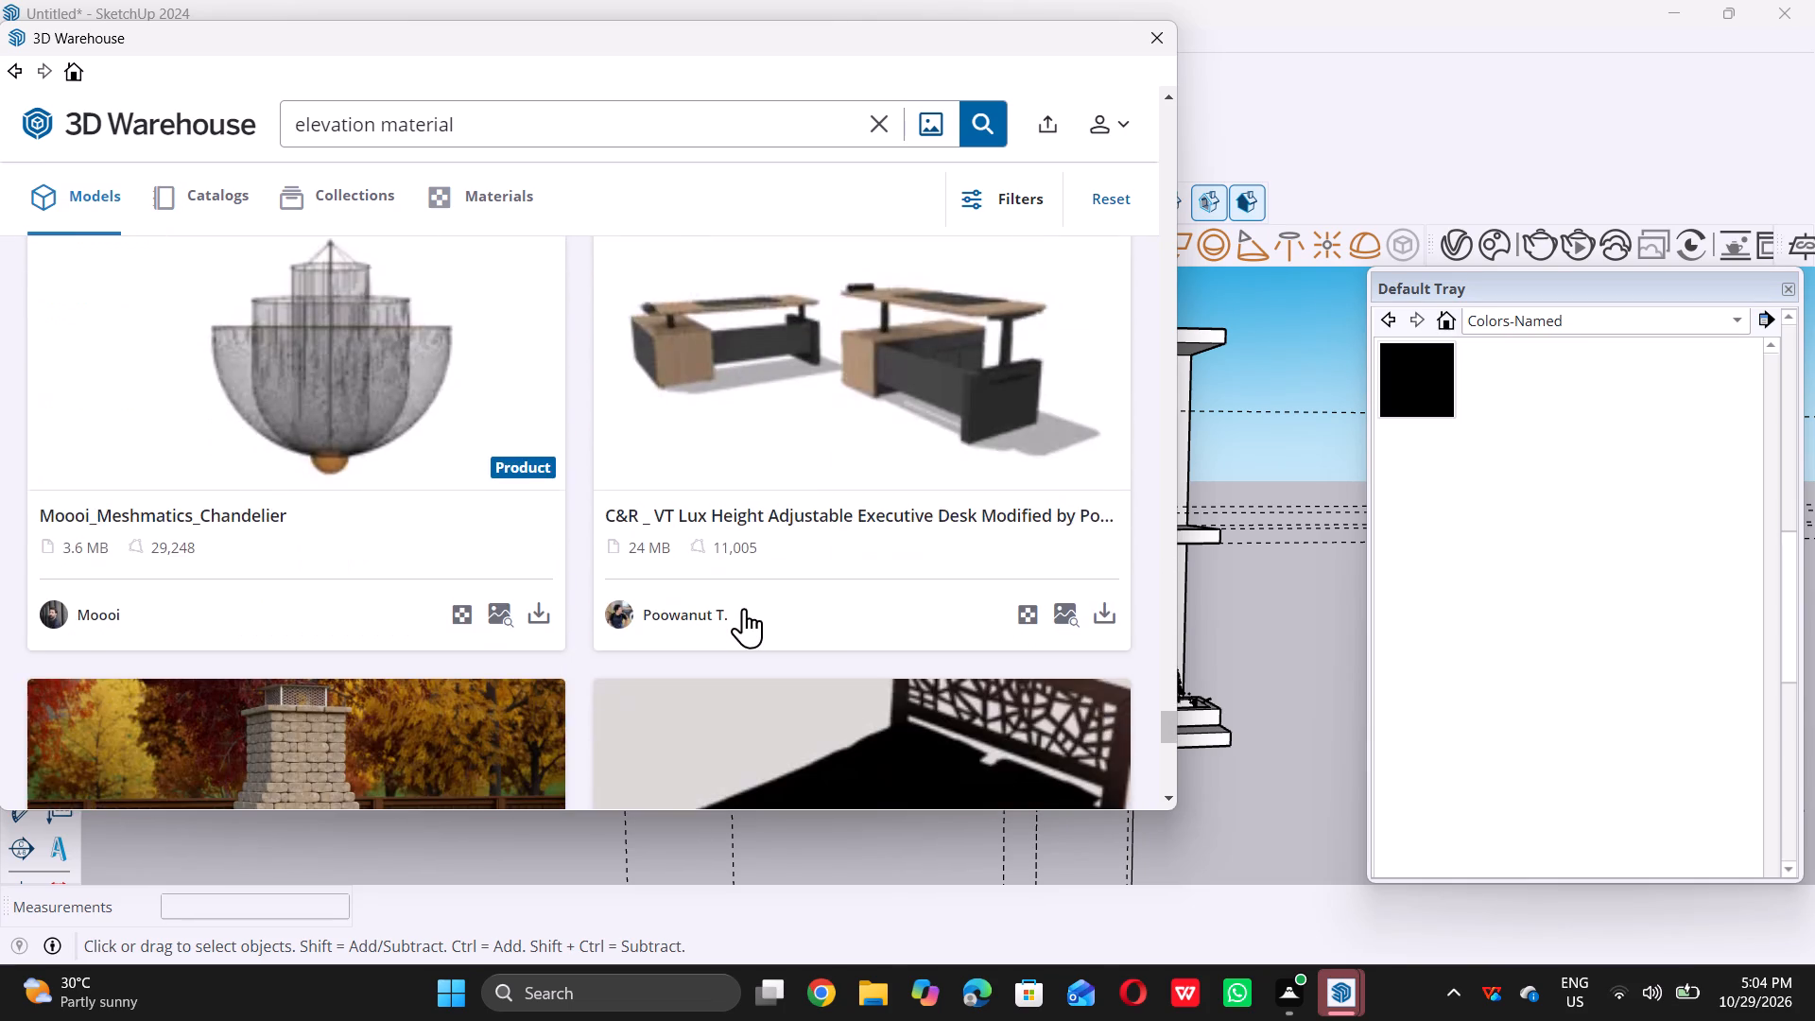
scroll(744, 608, "down", 14)
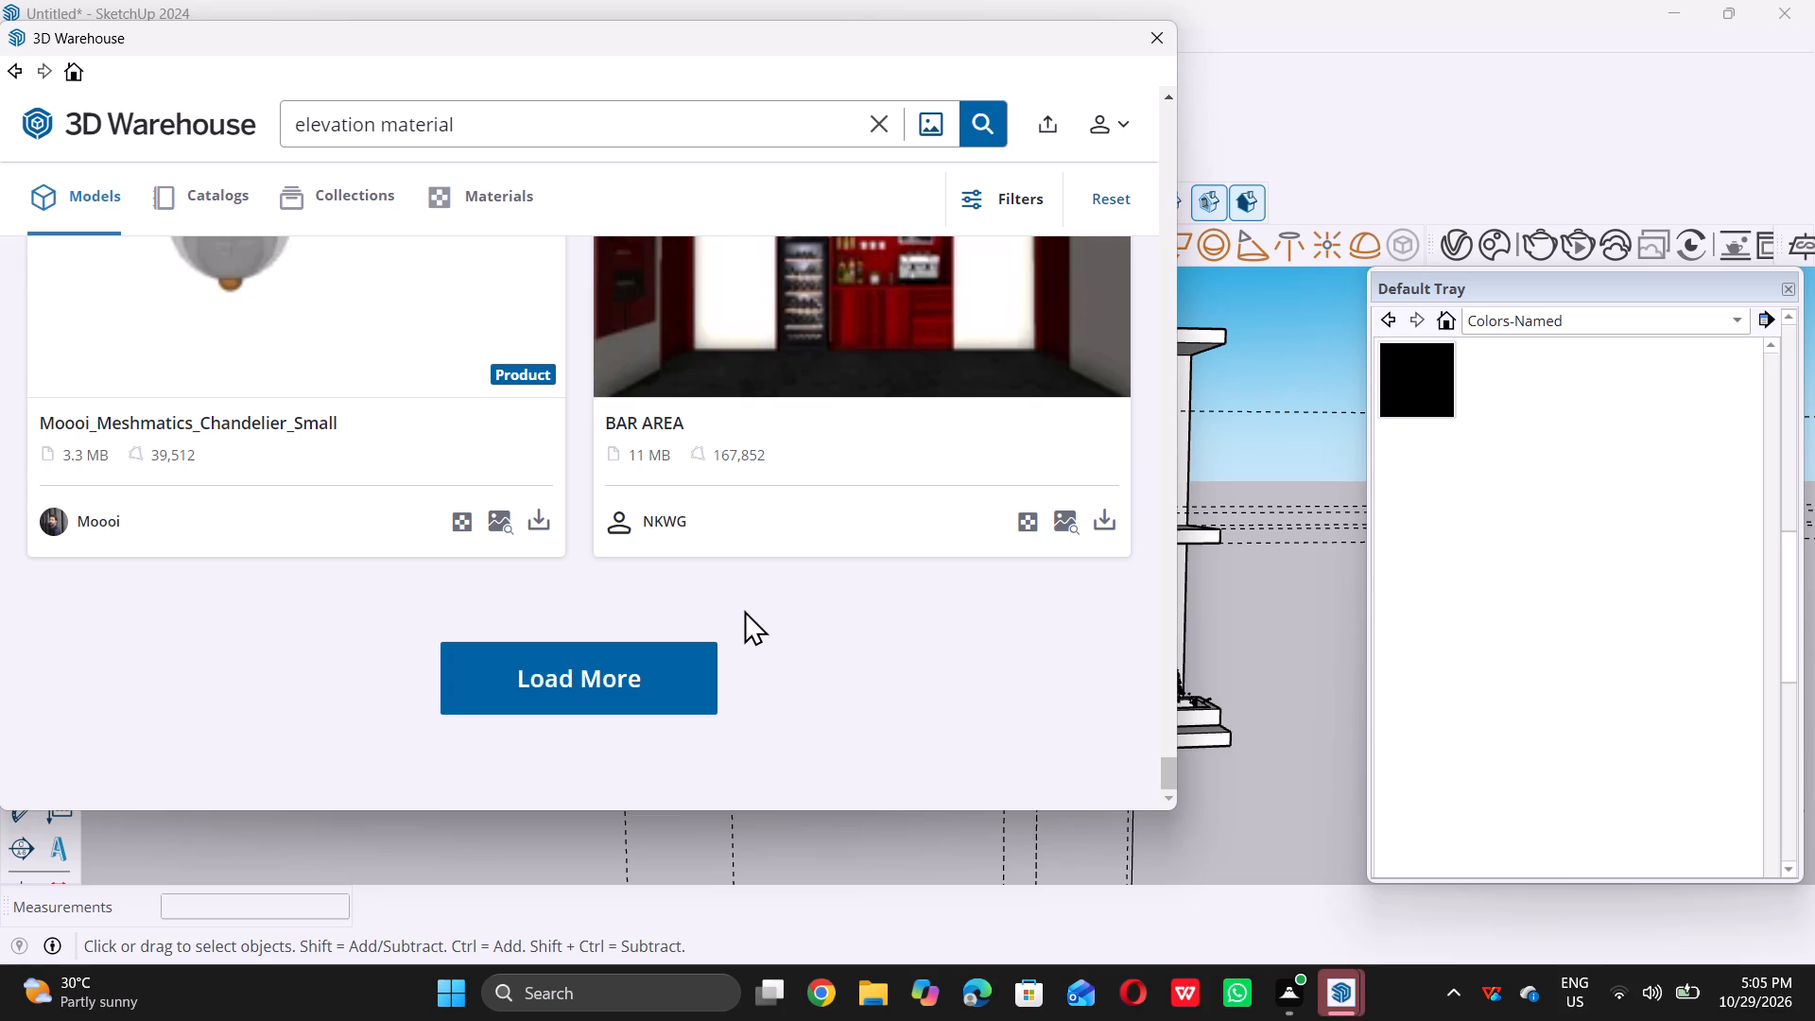
scroll(733, 891, "down", 1)
scroll(677, 1020, "down", 3)
scroll(568, 1020, "up", 1)
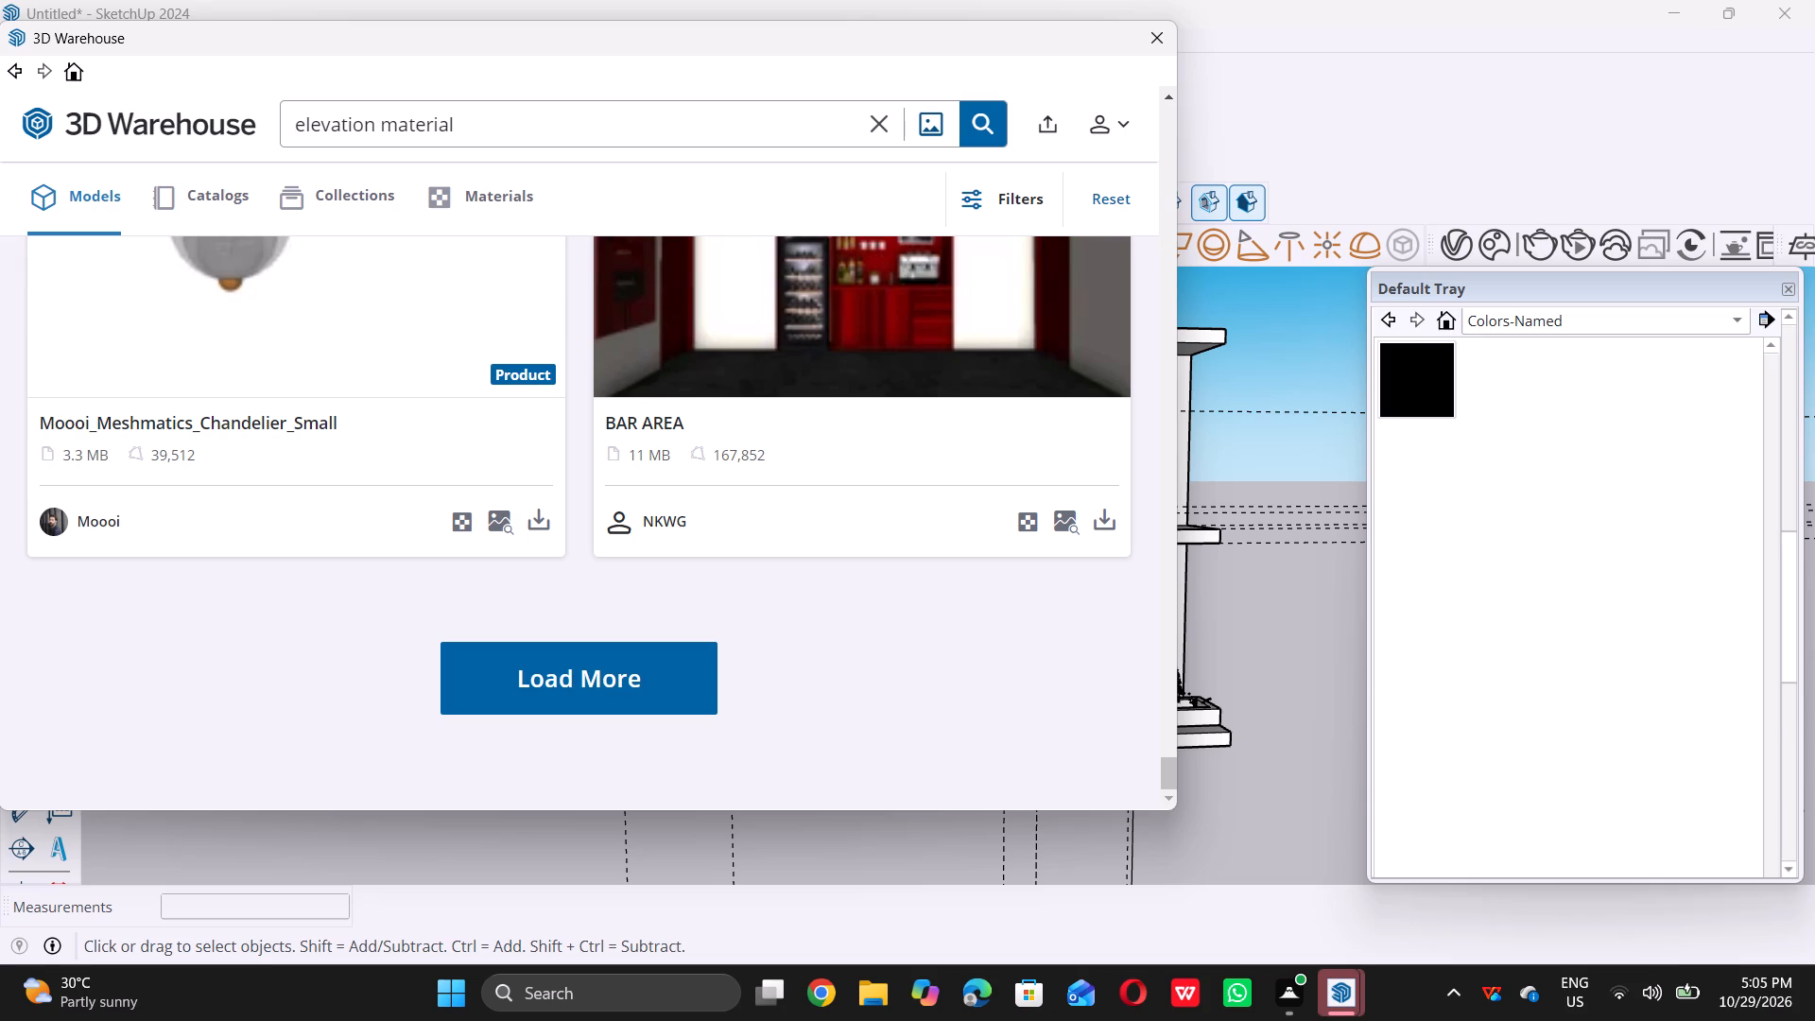
scroll(568, 1020, "up", 1)
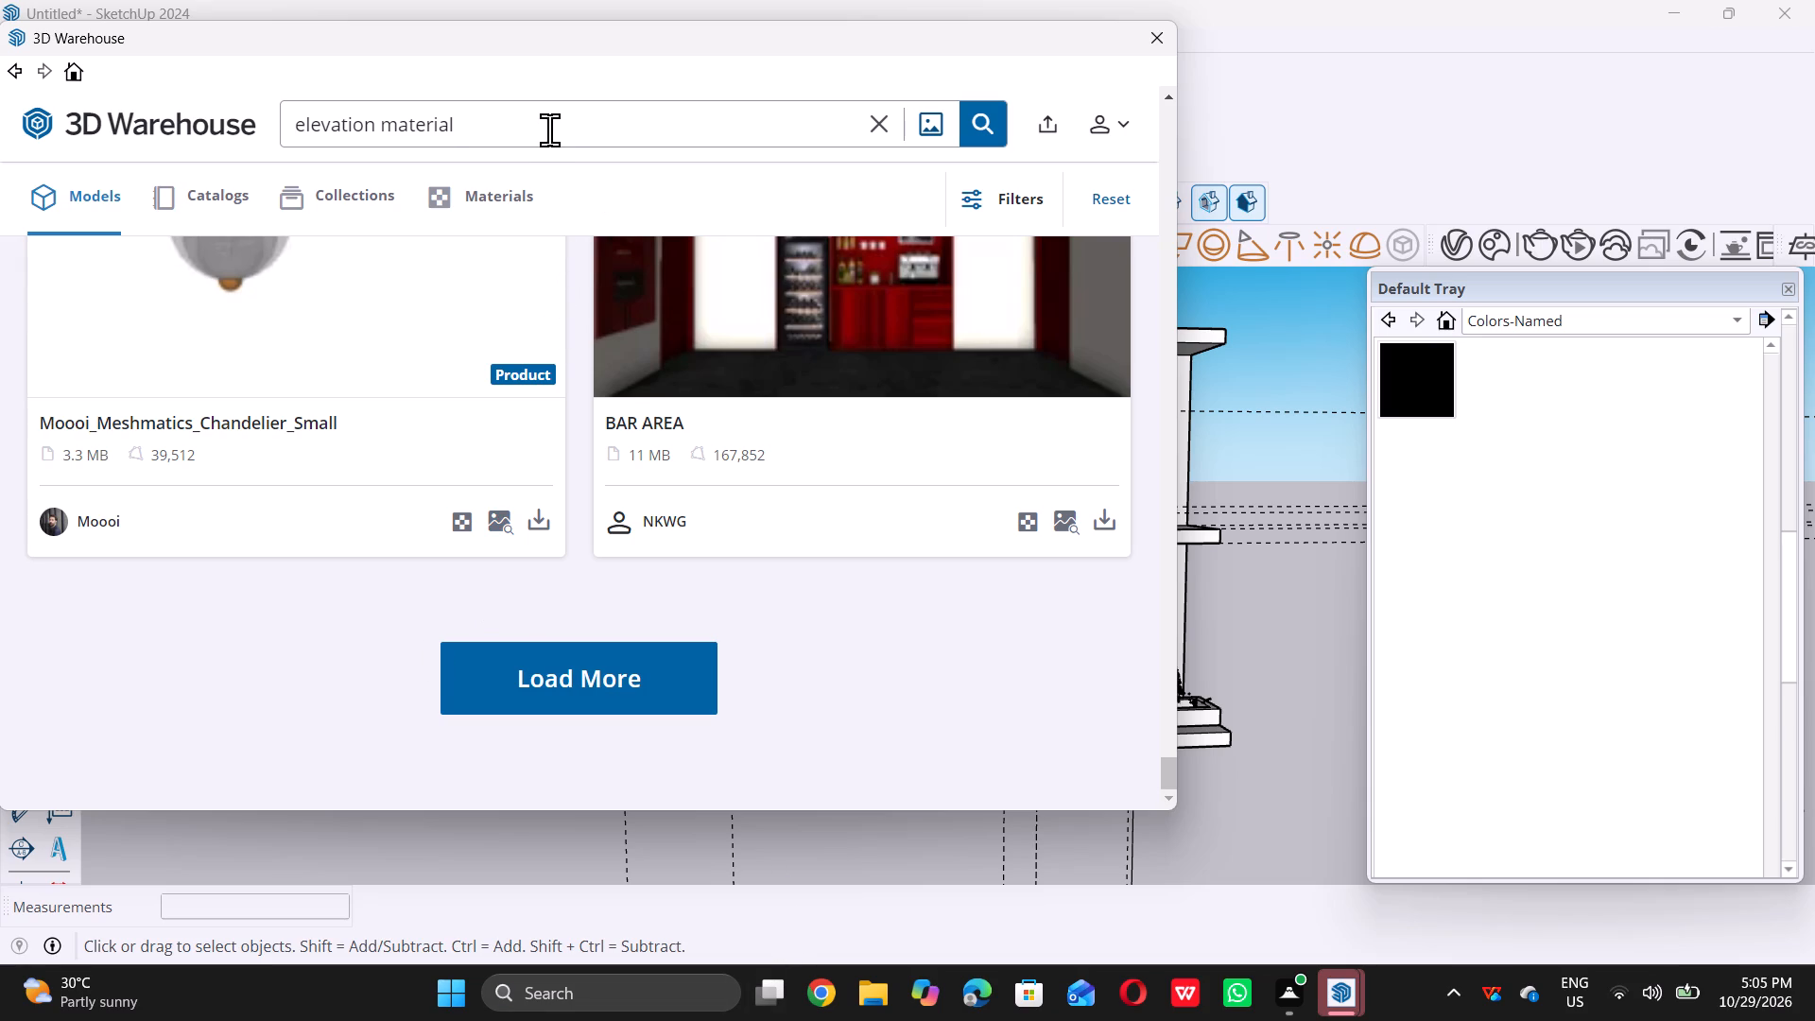
Replace the search term with "cantilever balcony" and run the model search.
left_click(549, 130)
key("BackSpace")
key("BackSpace")
key("BackSpace")
key("BackSpace")
key("BackSpace")
key("BackSpace")
key("BackSpace")
key("BackSpace")
key("BackSpace")
key("BackSpace")
key("BackSpace")
key("BackSpace")
key("BackSpace")
key("BackSpace")
key("BackSpace")
key("BackSpace")
key("BackSpace")
key("BackSpace")
key("BackSpace")
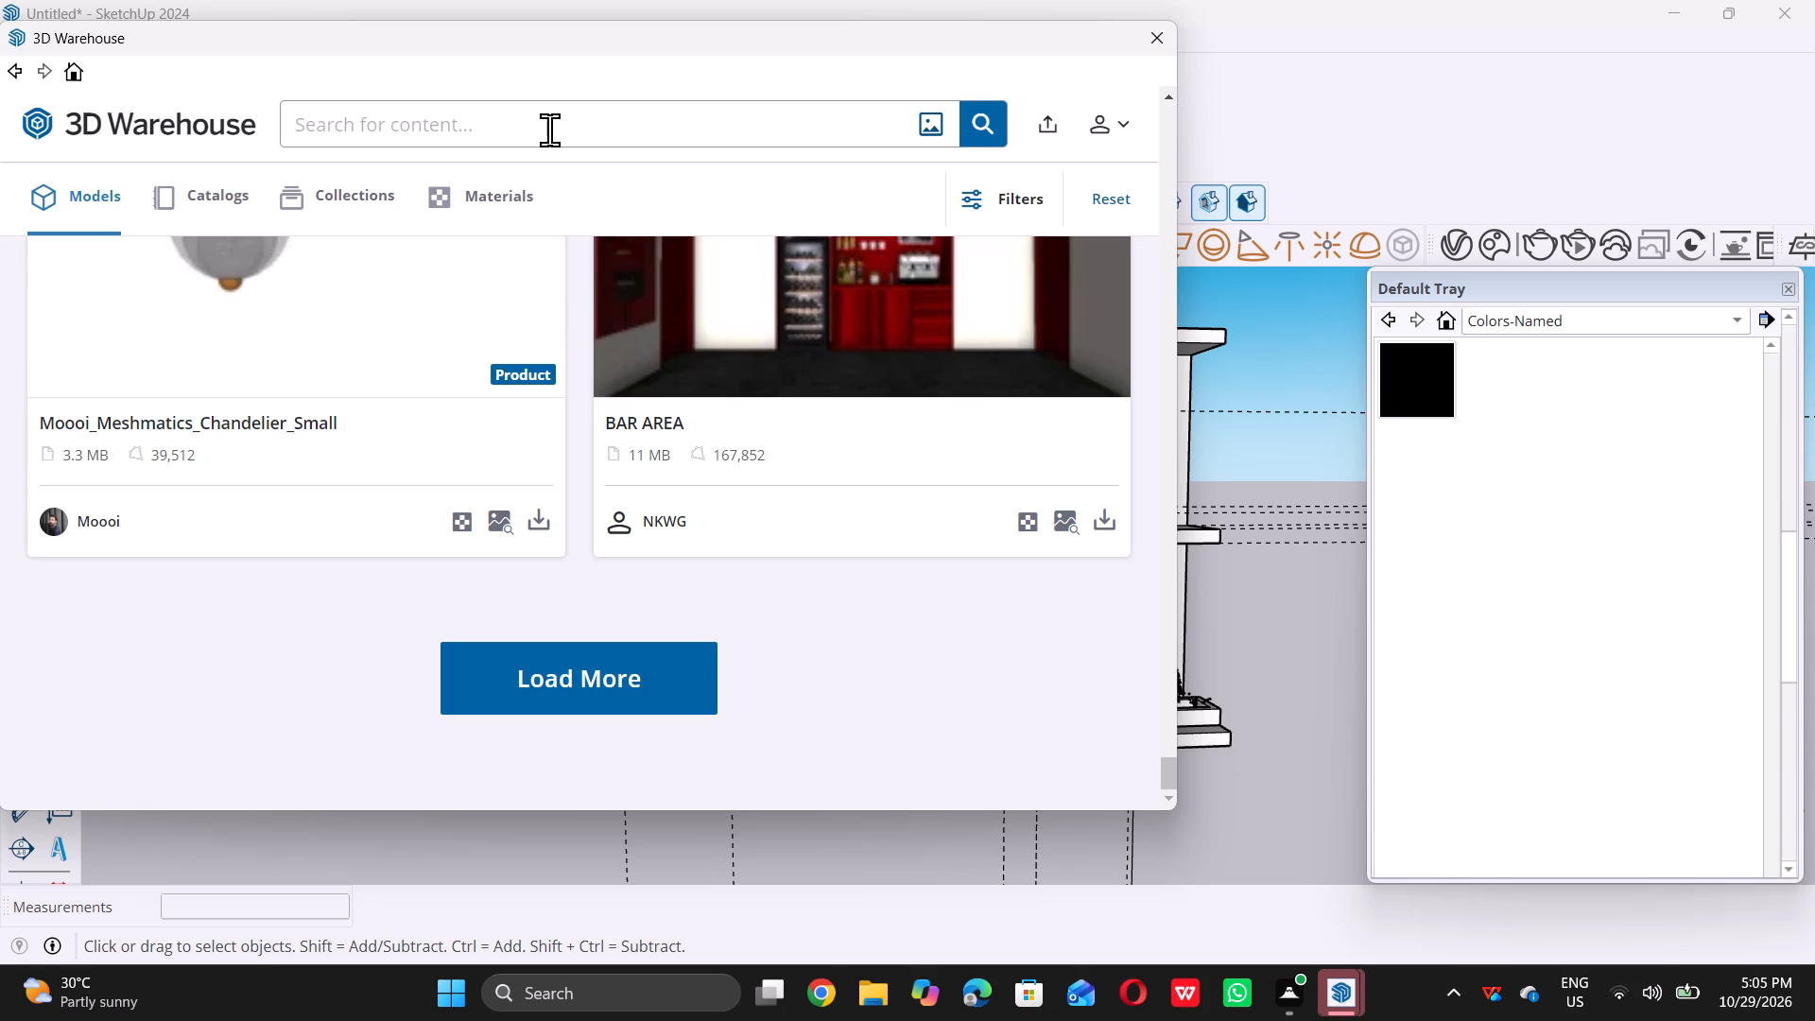
type("ca")
key("n")
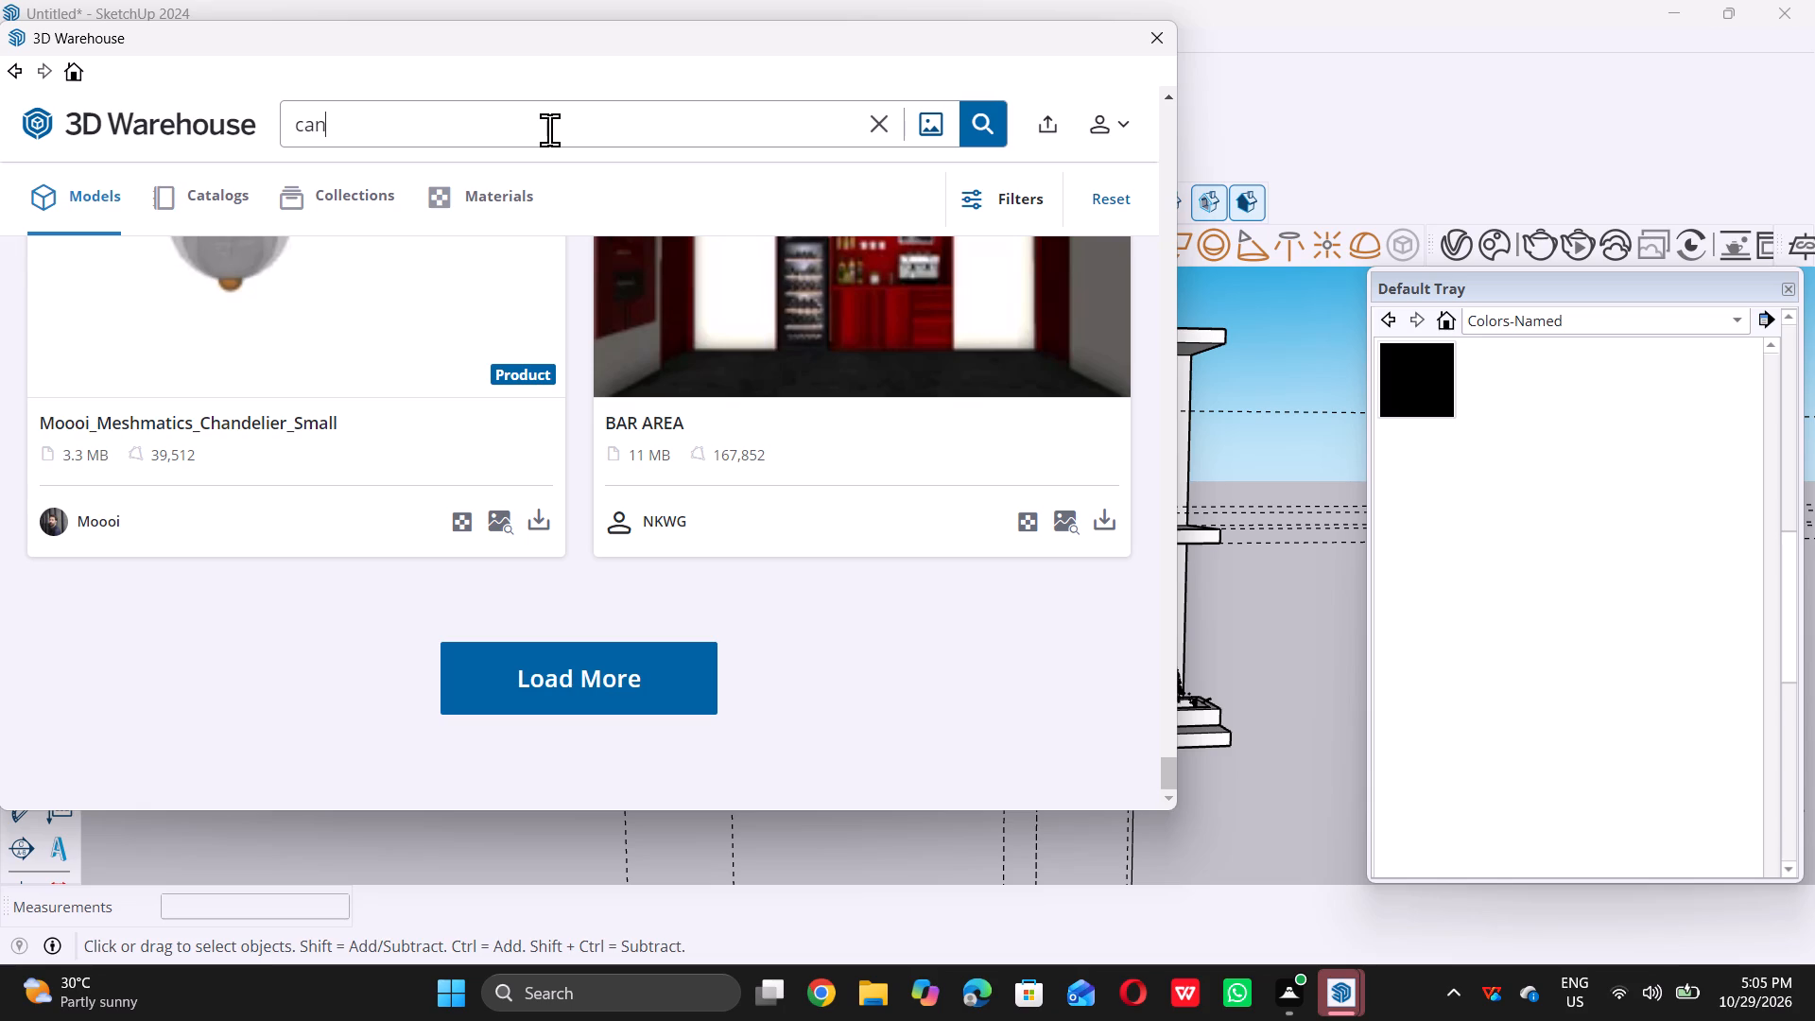
key("t")
type("il")
key("e")
key("v")
type("er")
key("space")
key("b")
key("a")
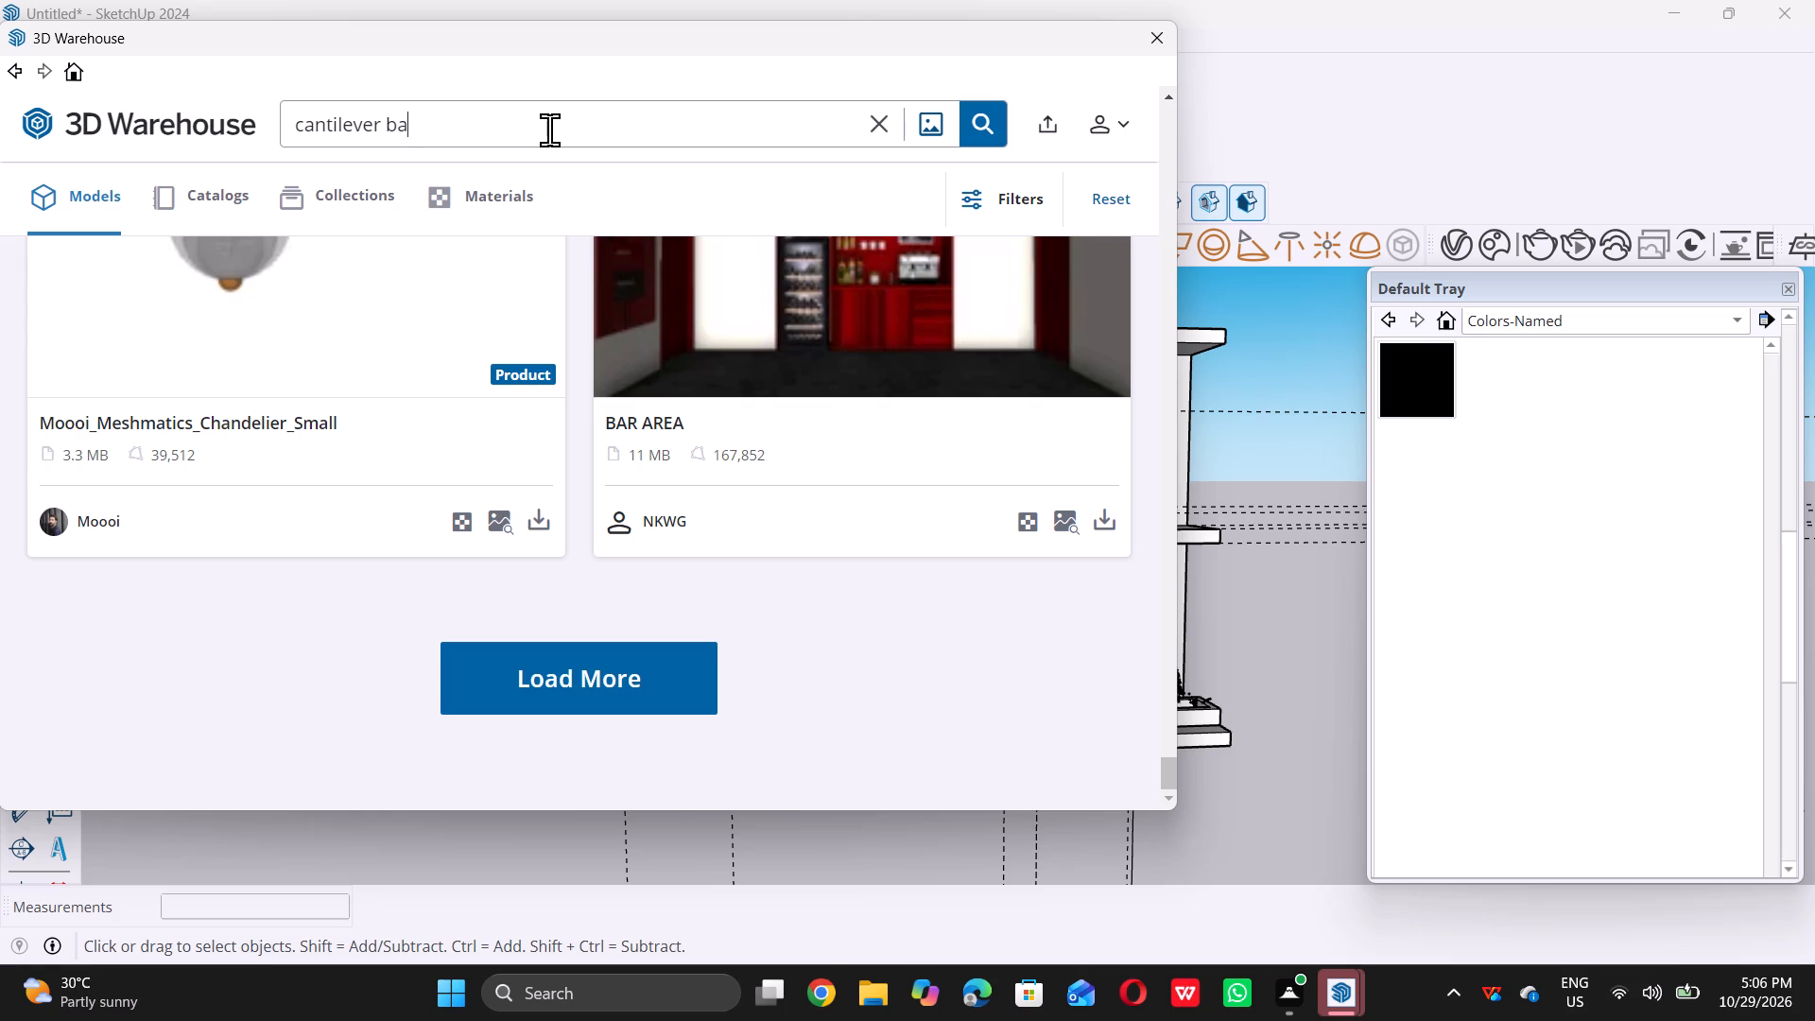
key("l")
type("co")
type("ny")
key("Return")
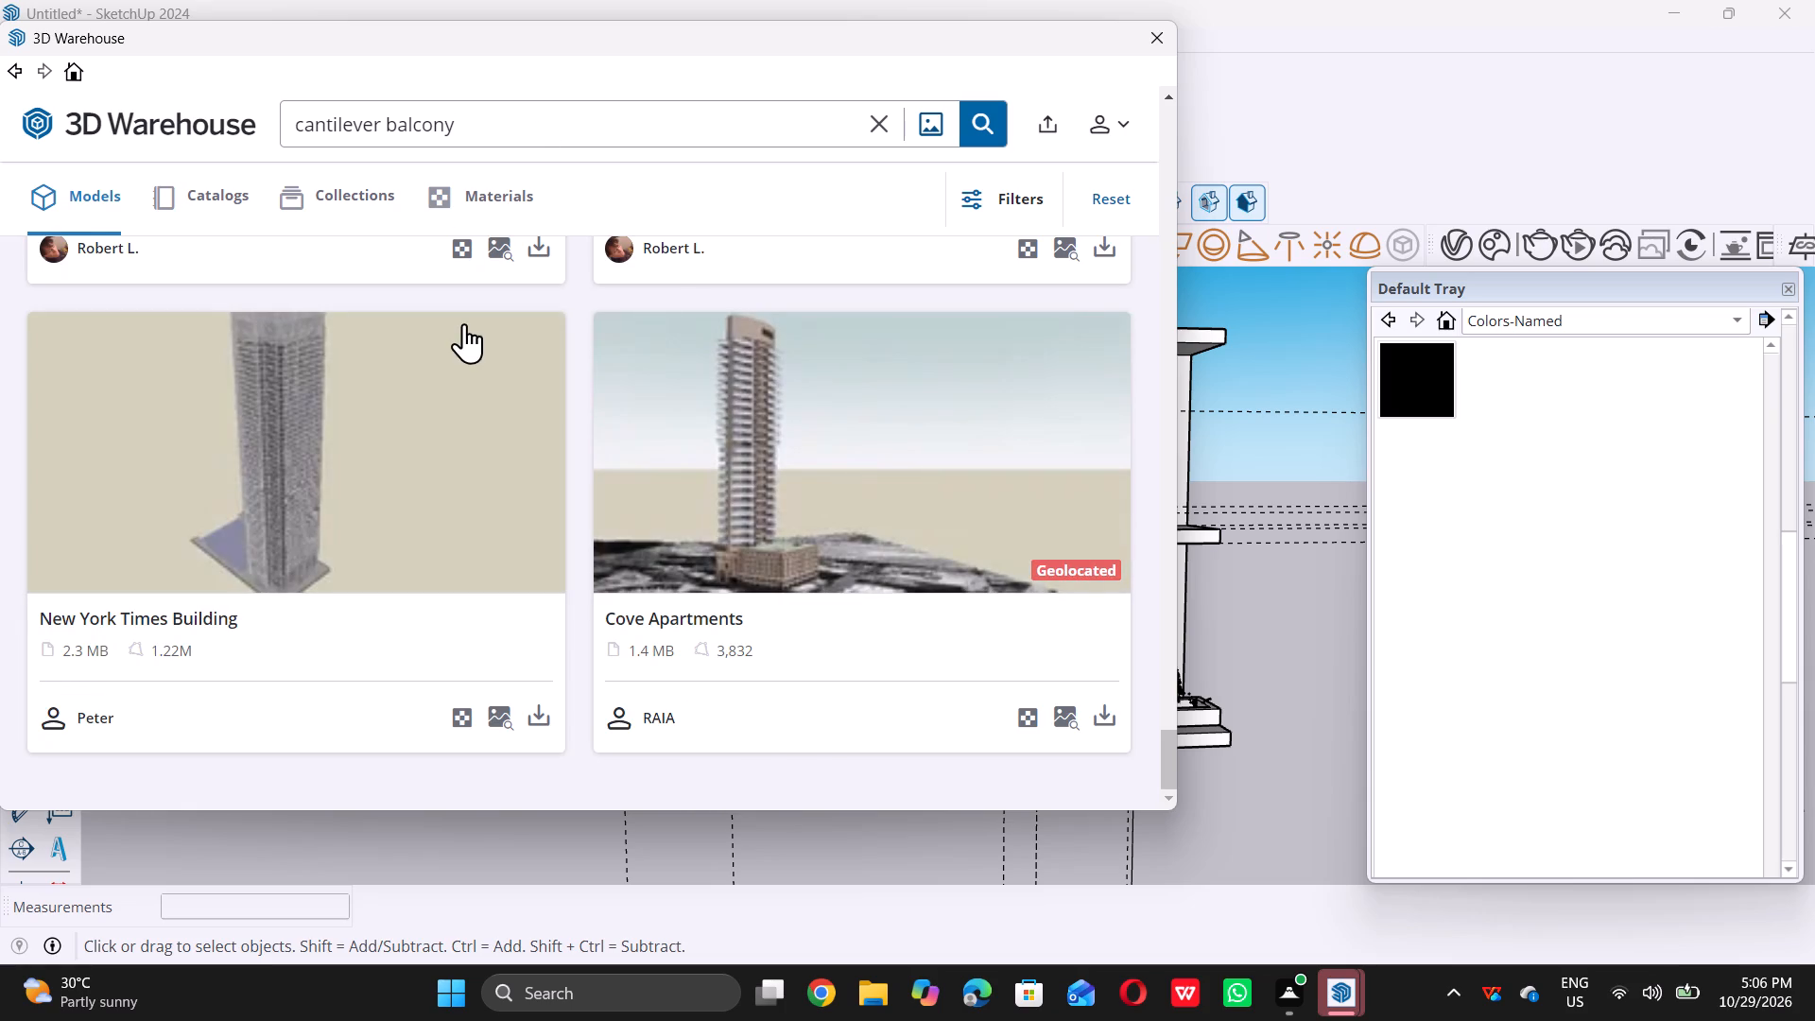
Look through the "cantilever balcony" model results for a balcony that suits the house's upper facade.
scroll(675, 523, "down", 13)
scroll(718, 544, "up", 10)
scroll(725, 540, "down", 5)
scroll(763, 542, "up", 5)
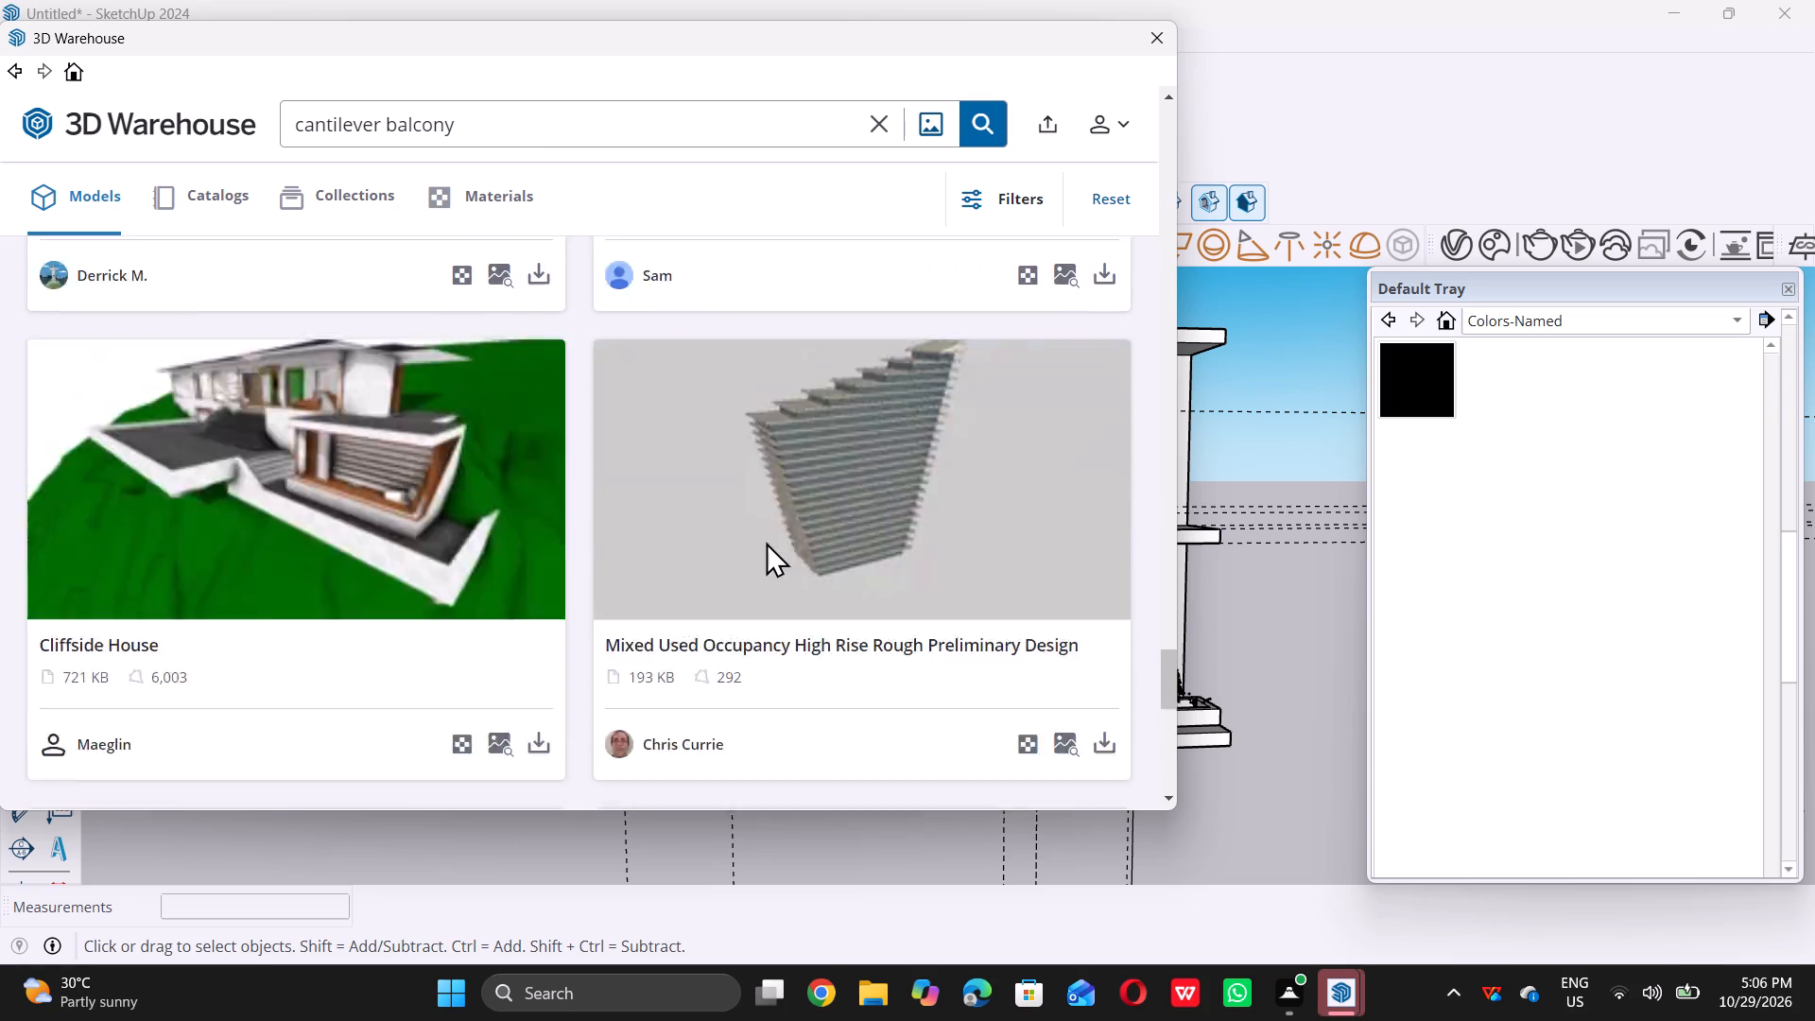
scroll(768, 540, "up", 12)
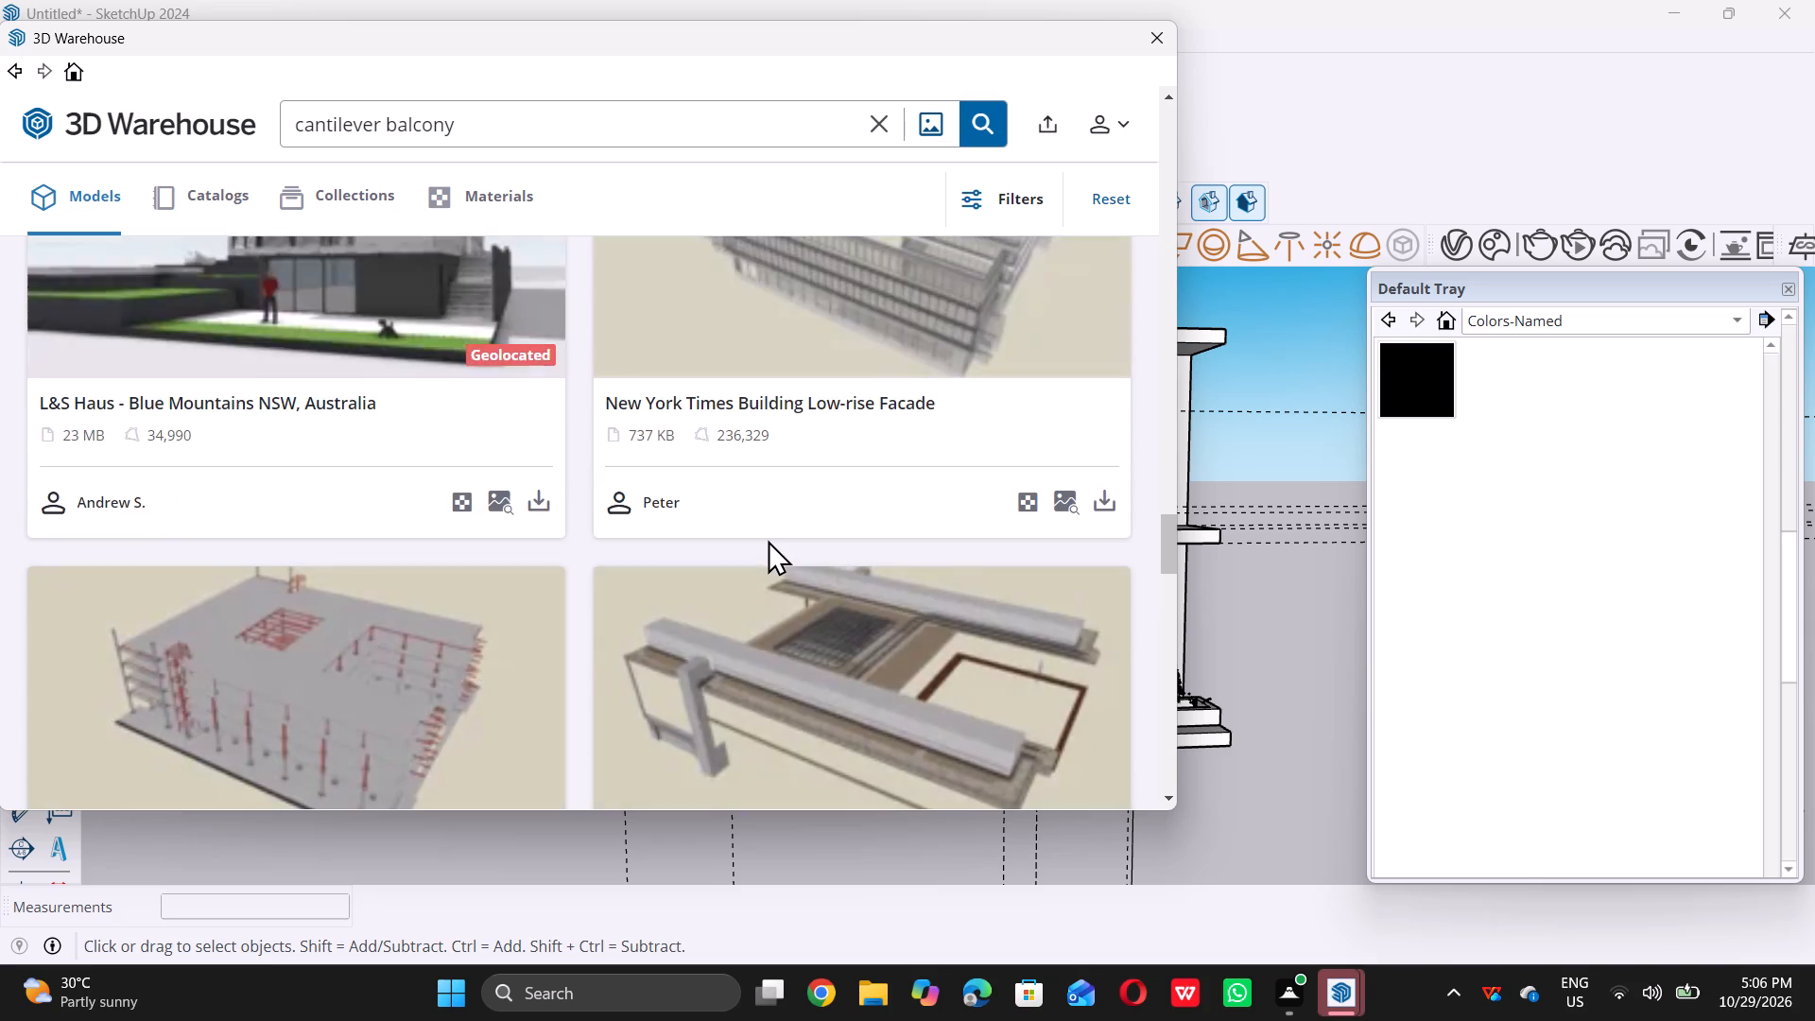
scroll(768, 540, "up", 6)
scroll(868, 546, "up", 6)
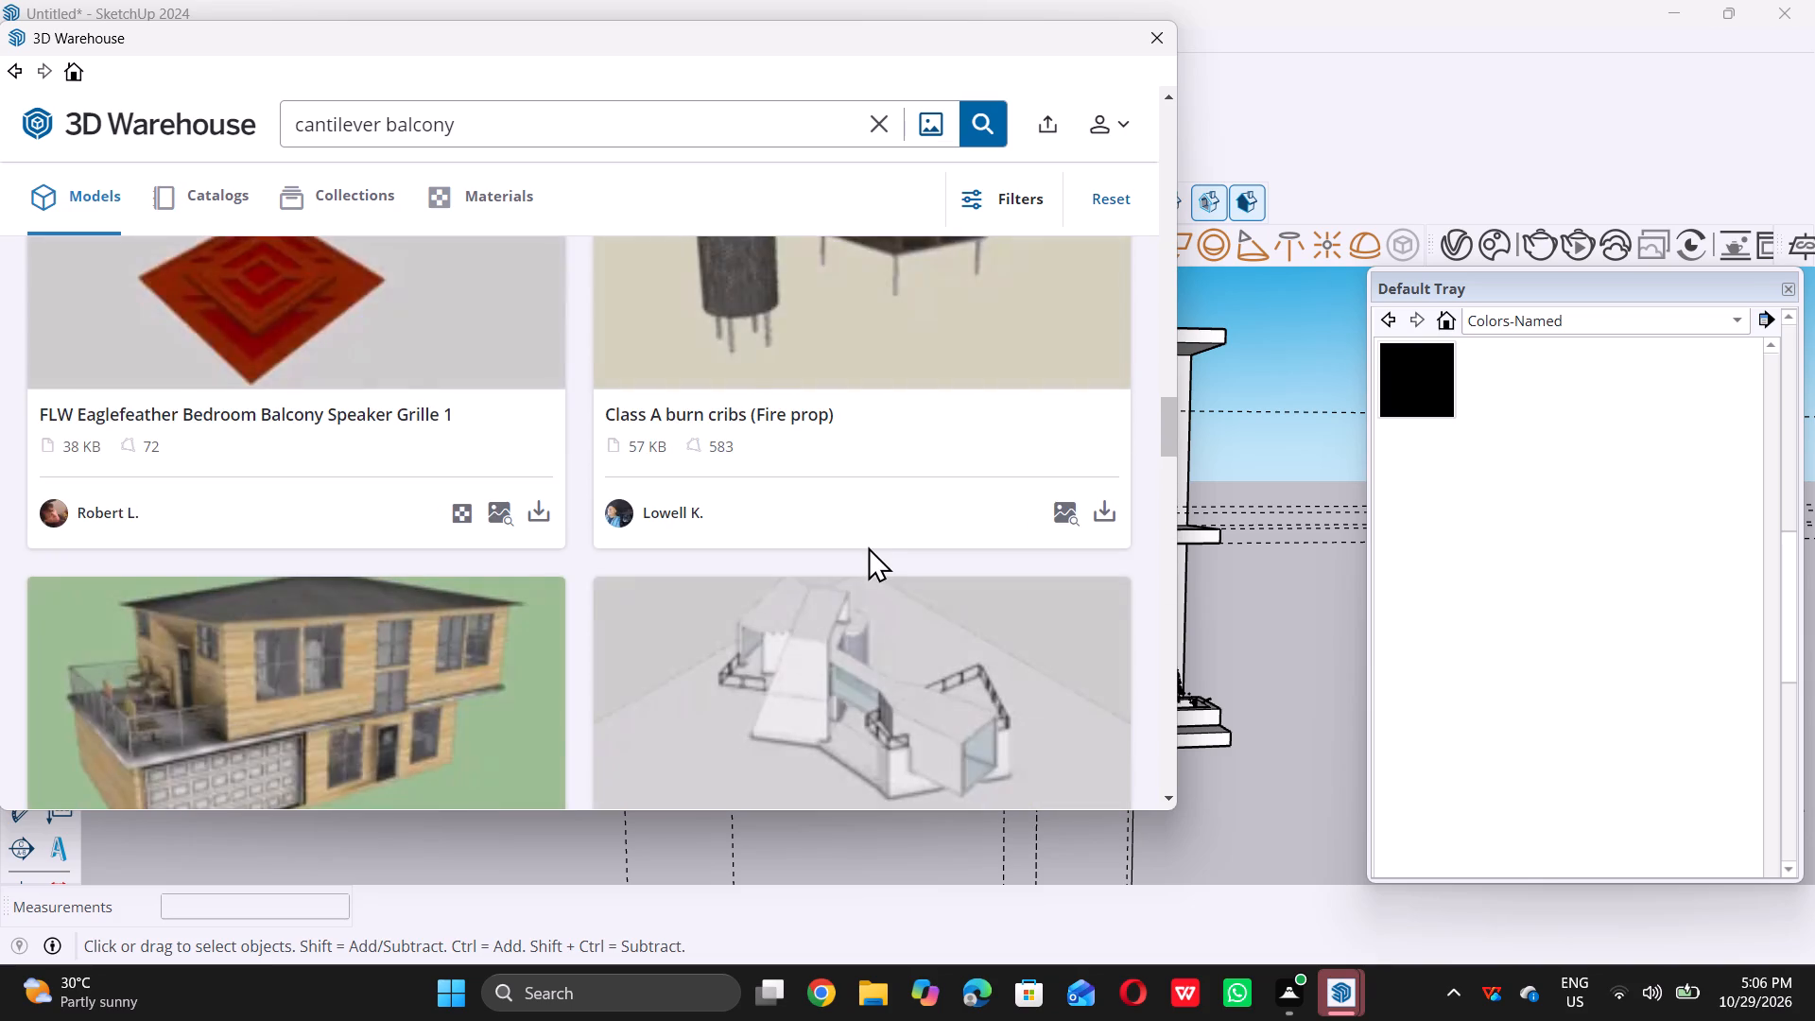
scroll(870, 546, "up", 17)
scroll(870, 546, "up", 5)
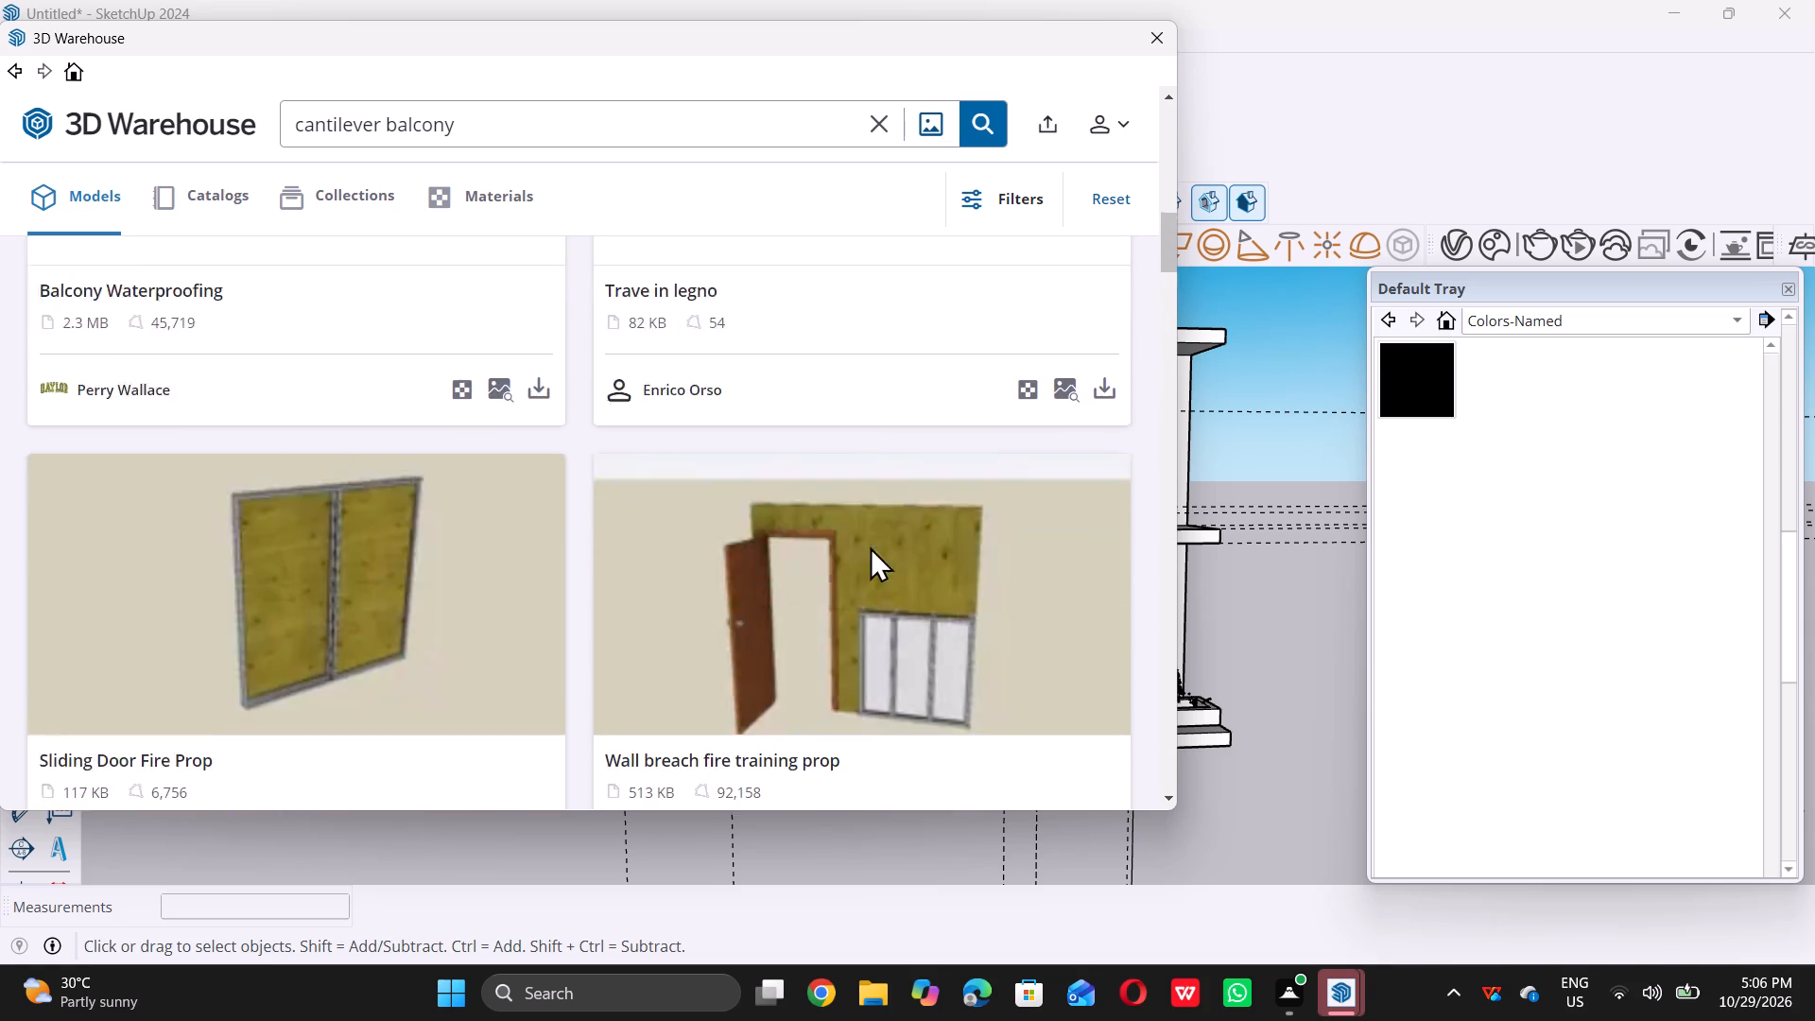
scroll(870, 546, "up", 14)
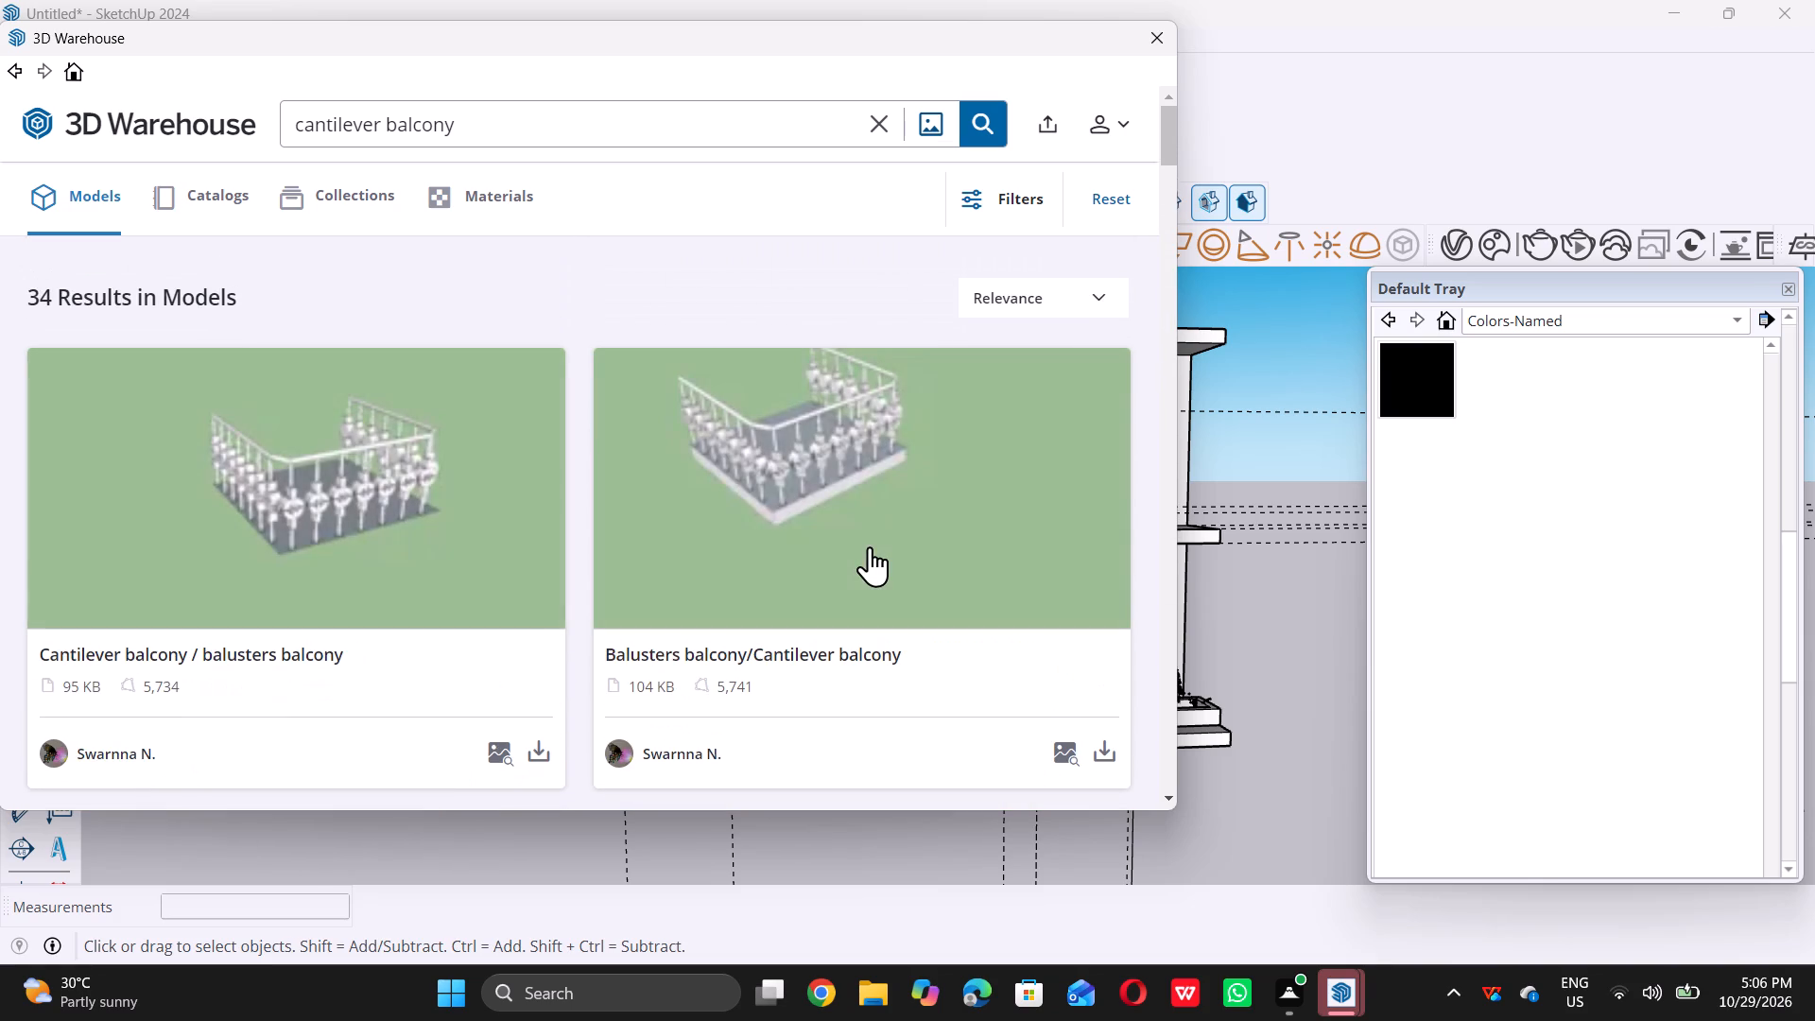
scroll(870, 546, "down", 1)
scroll(870, 546, "up", 13)
scroll(870, 546, "down", 5)
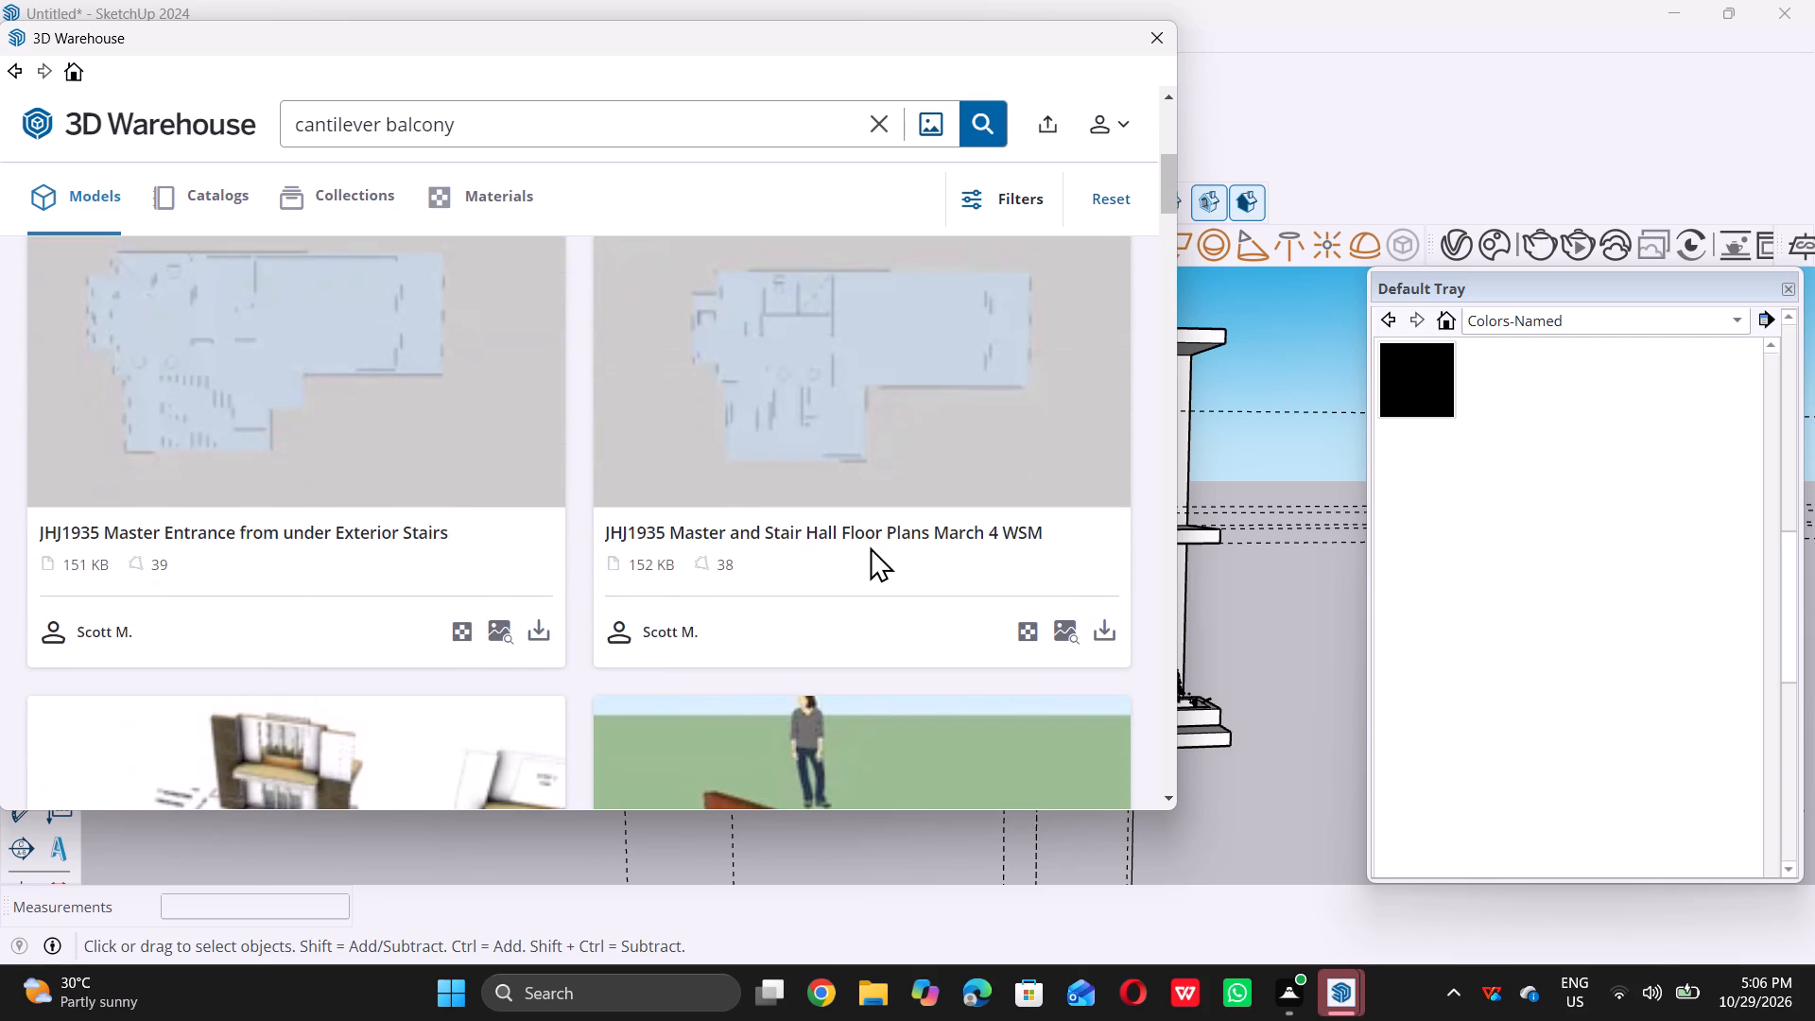
scroll(870, 546, "up", 11)
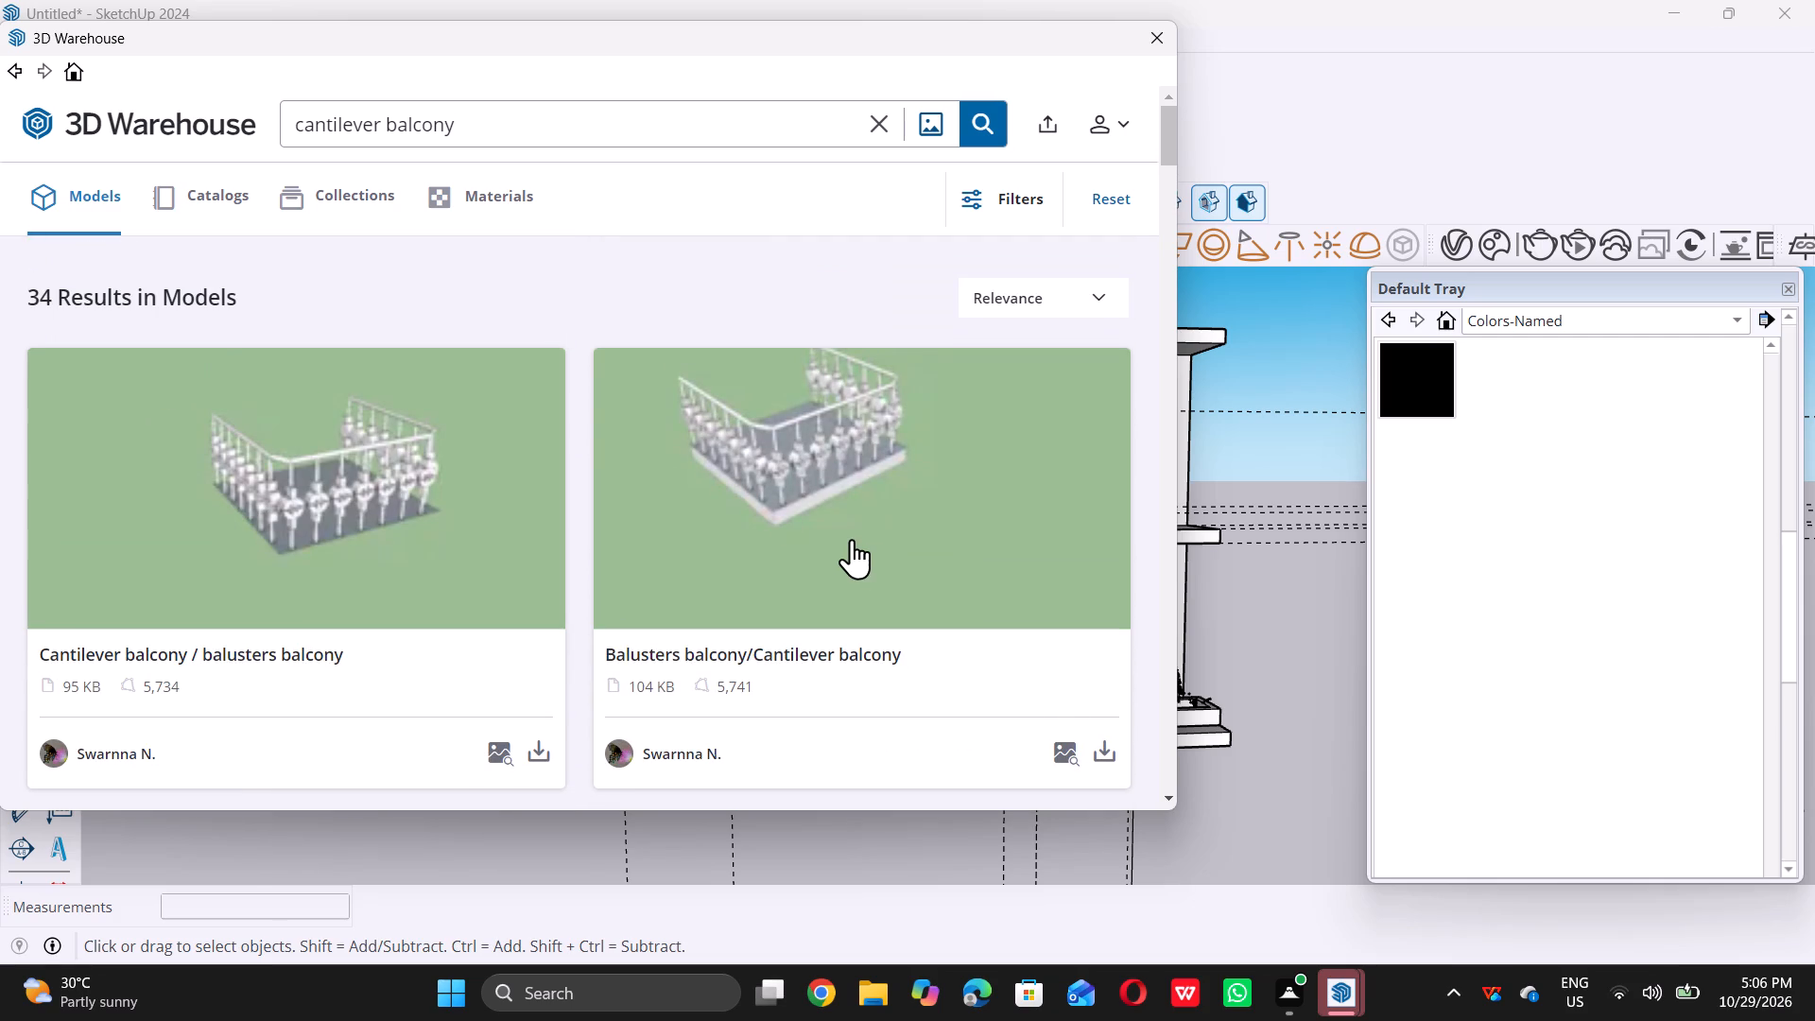
Change the search term to "juliet balcony" and run the model search.
double_click(383, 125)
key("BackSpace")
key("BackSpace")
key("BackSpace")
key("BackSpace")
key("BackSpace")
key("BackSpace")
key("BackSpace")
key("BackSpace")
key("BackSpace")
key("BackSpace")
key("BackSpace")
key("BackSpace")
key("BackSpace")
key("BackSpace")
key("BackSpace")
key("BackSpace")
key("BackSpace")
key("BackSpace")
key("BackSpace")
key("BackSpace")
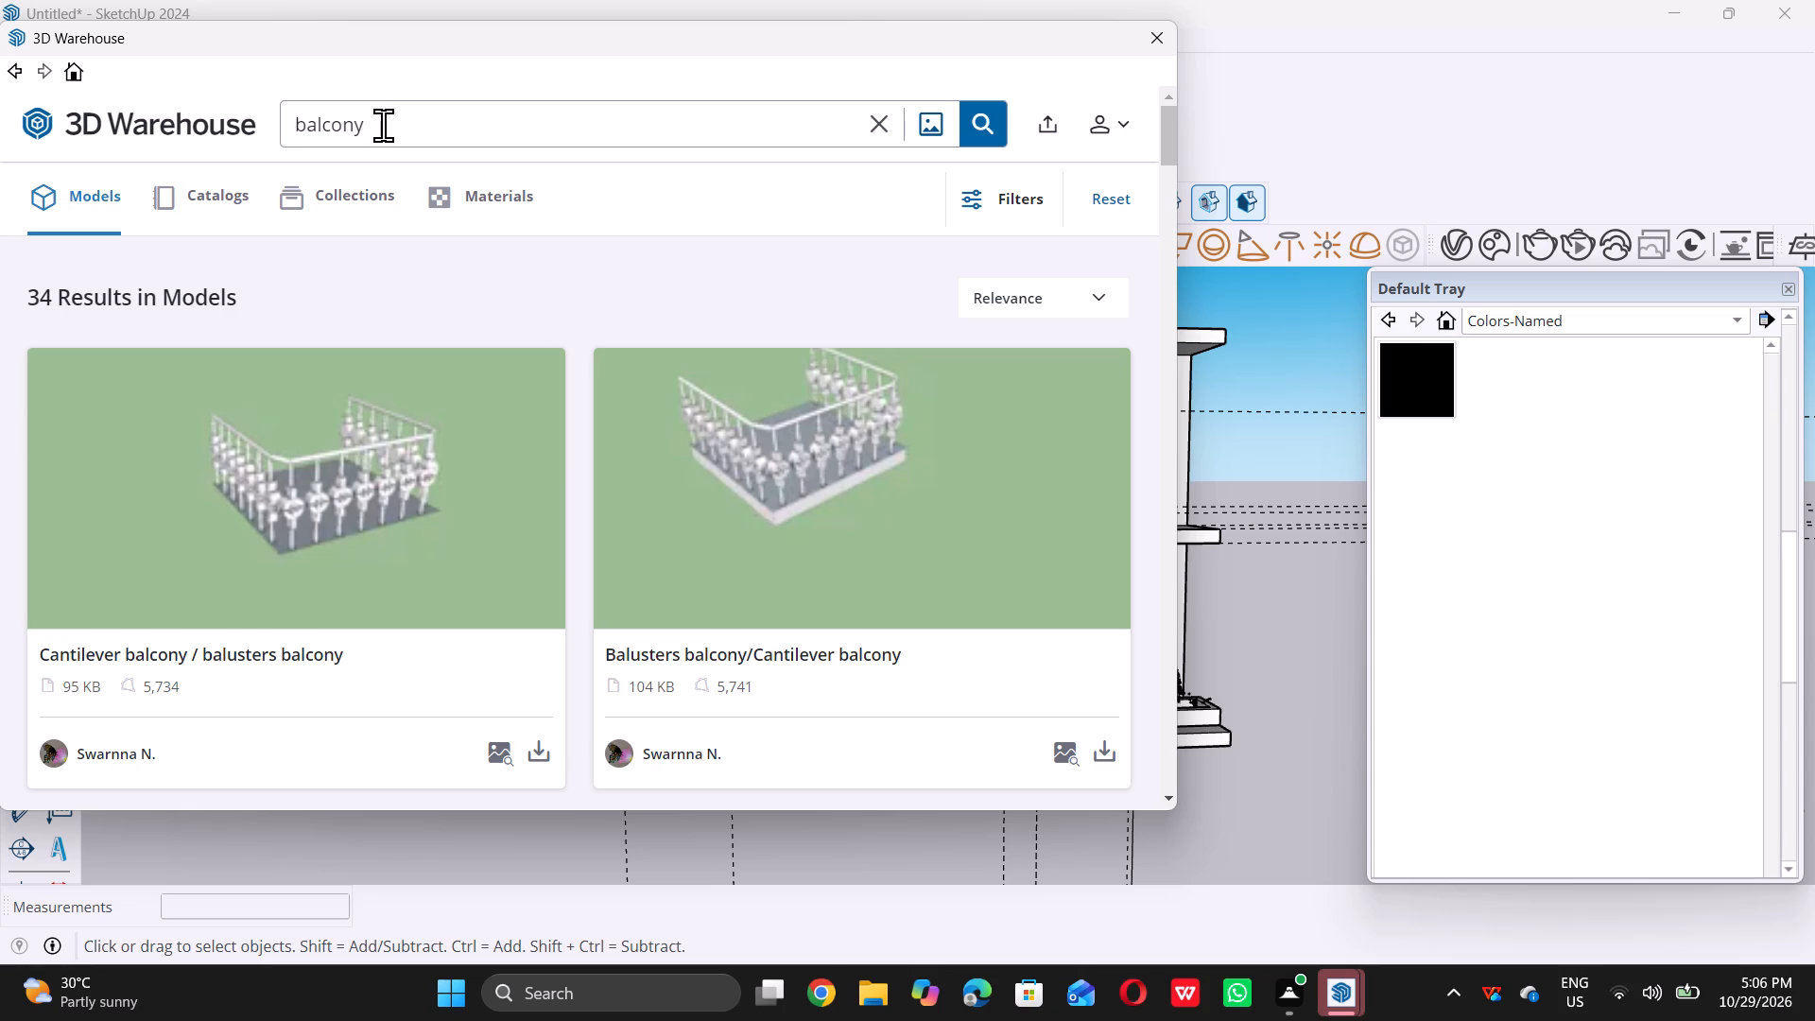
type("ju")
type("li")
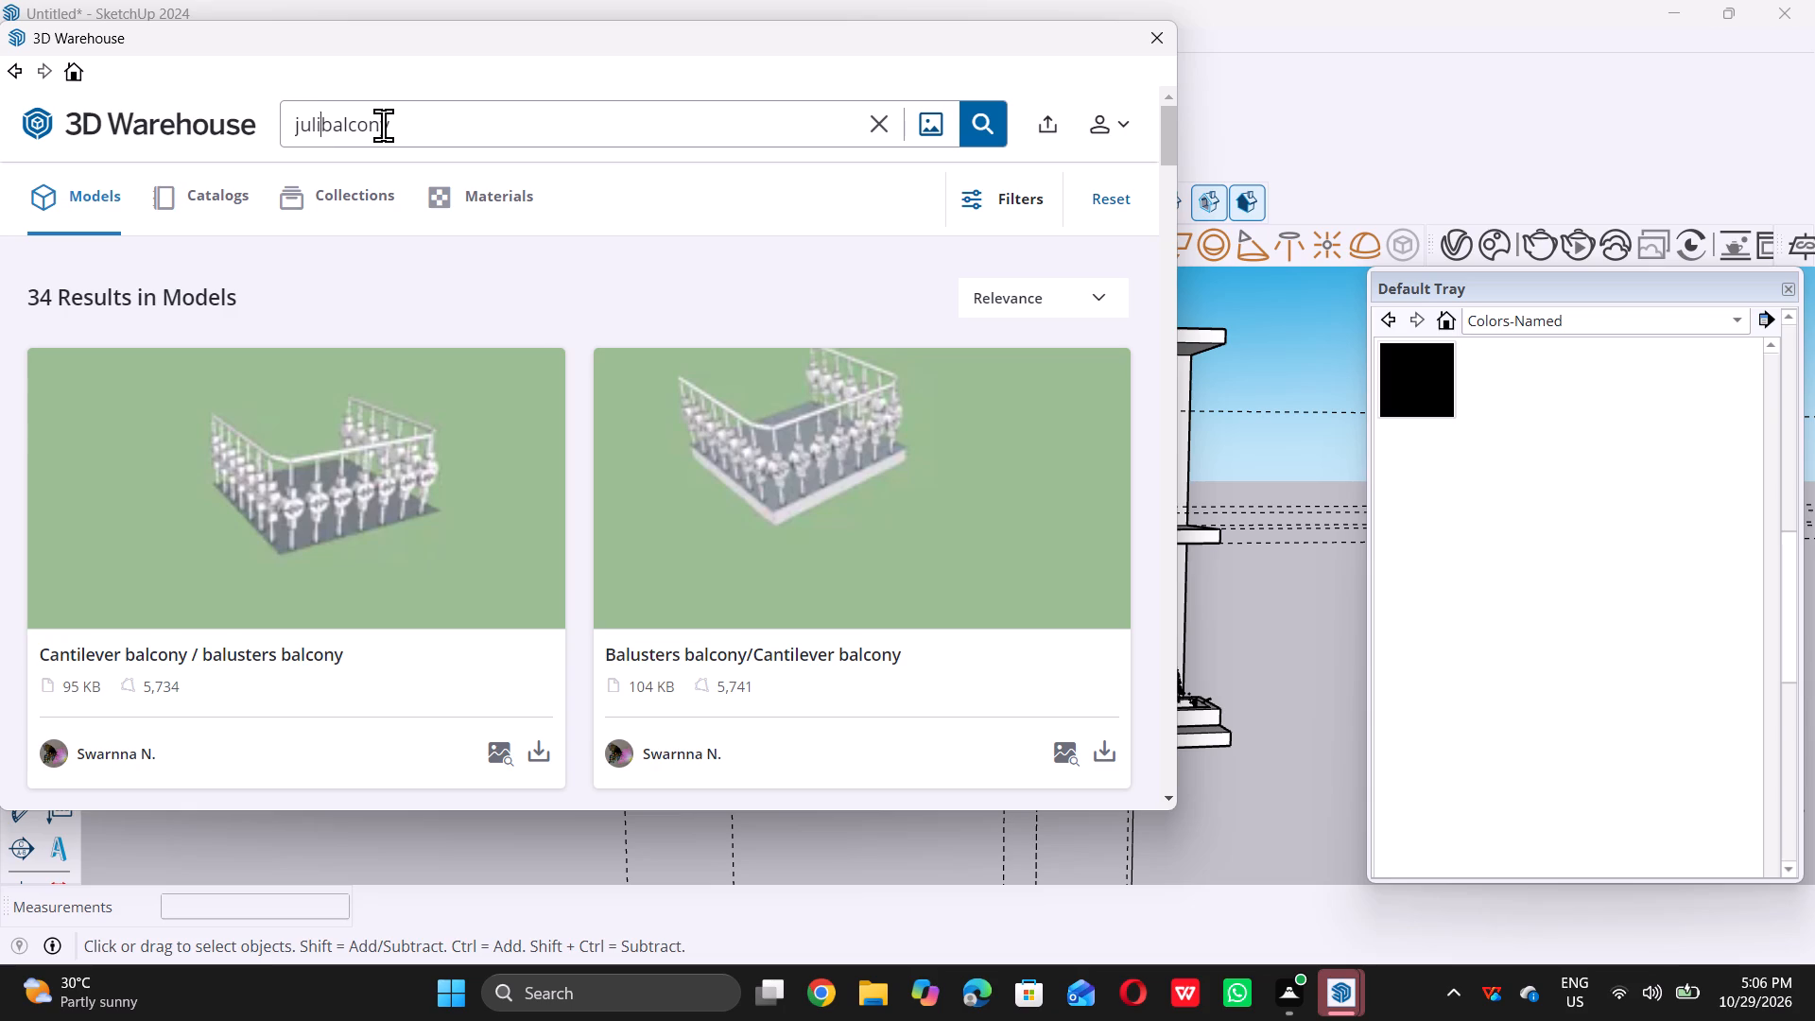
key("e")
type("t")
key("space")
key("Return")
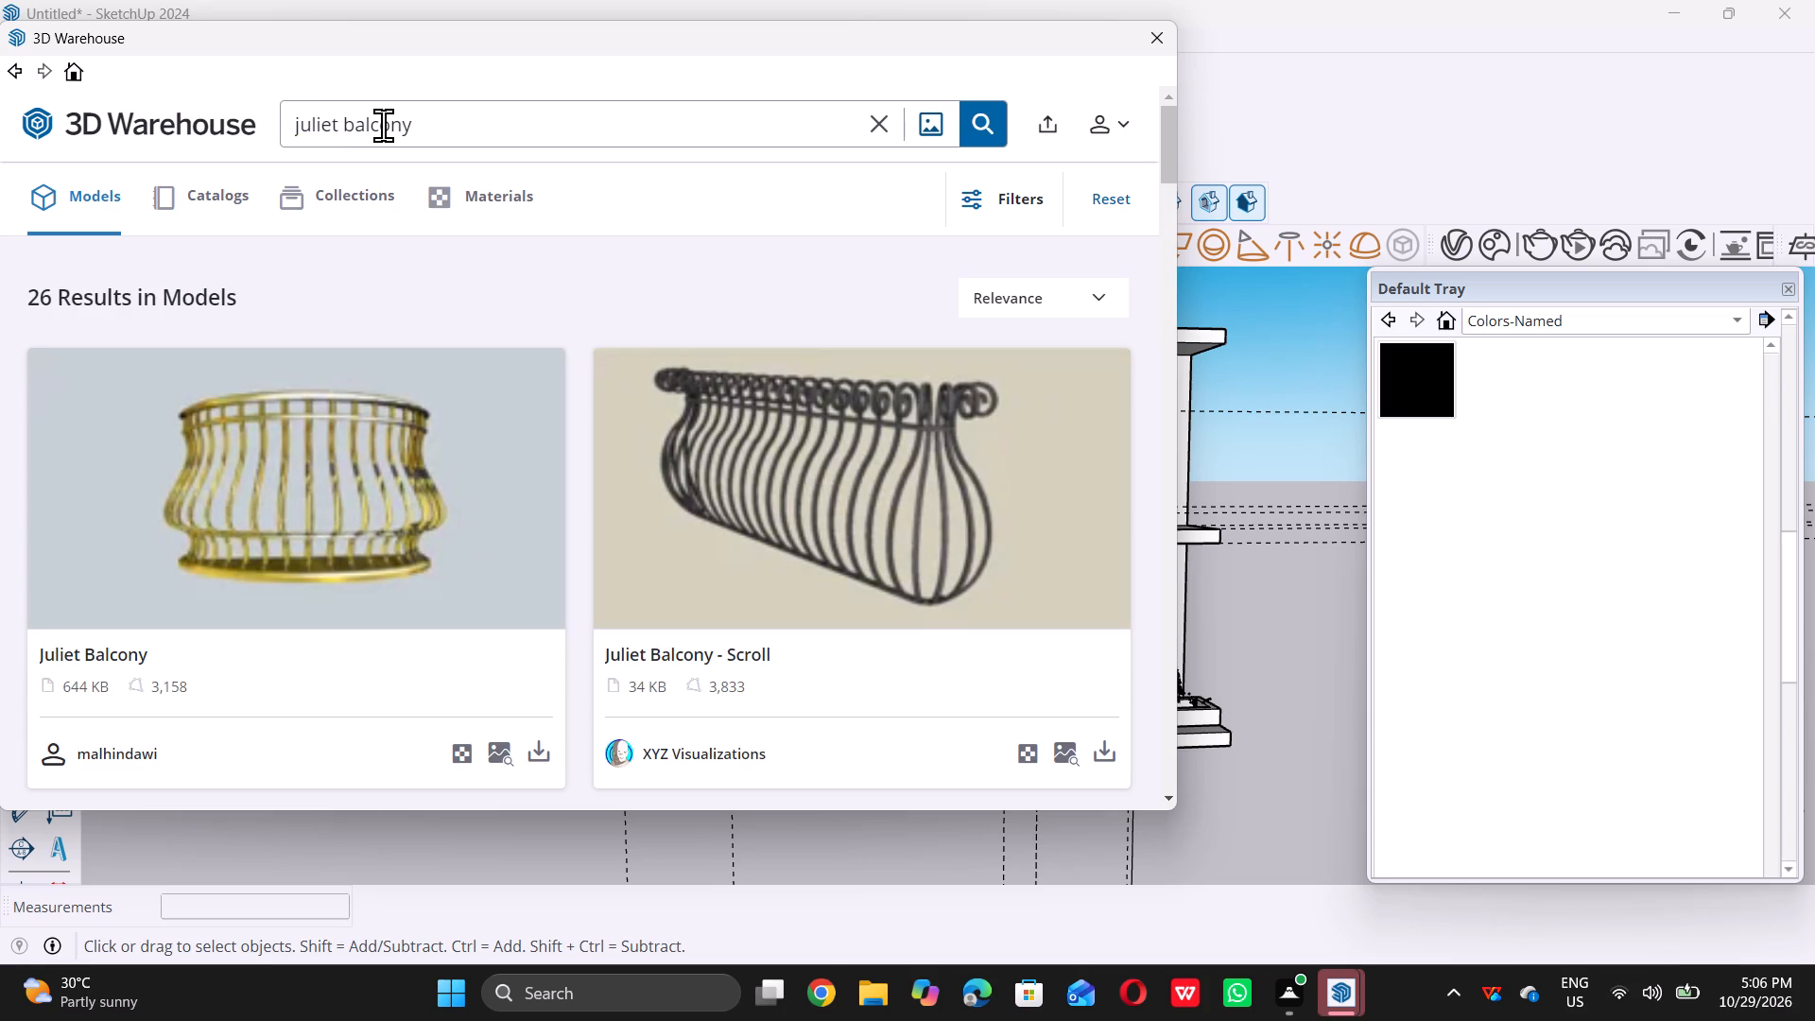
Look through the "juliet balcony" model results for a balcony railing that suits the house's upper facade.
scroll(642, 516, "down", 4)
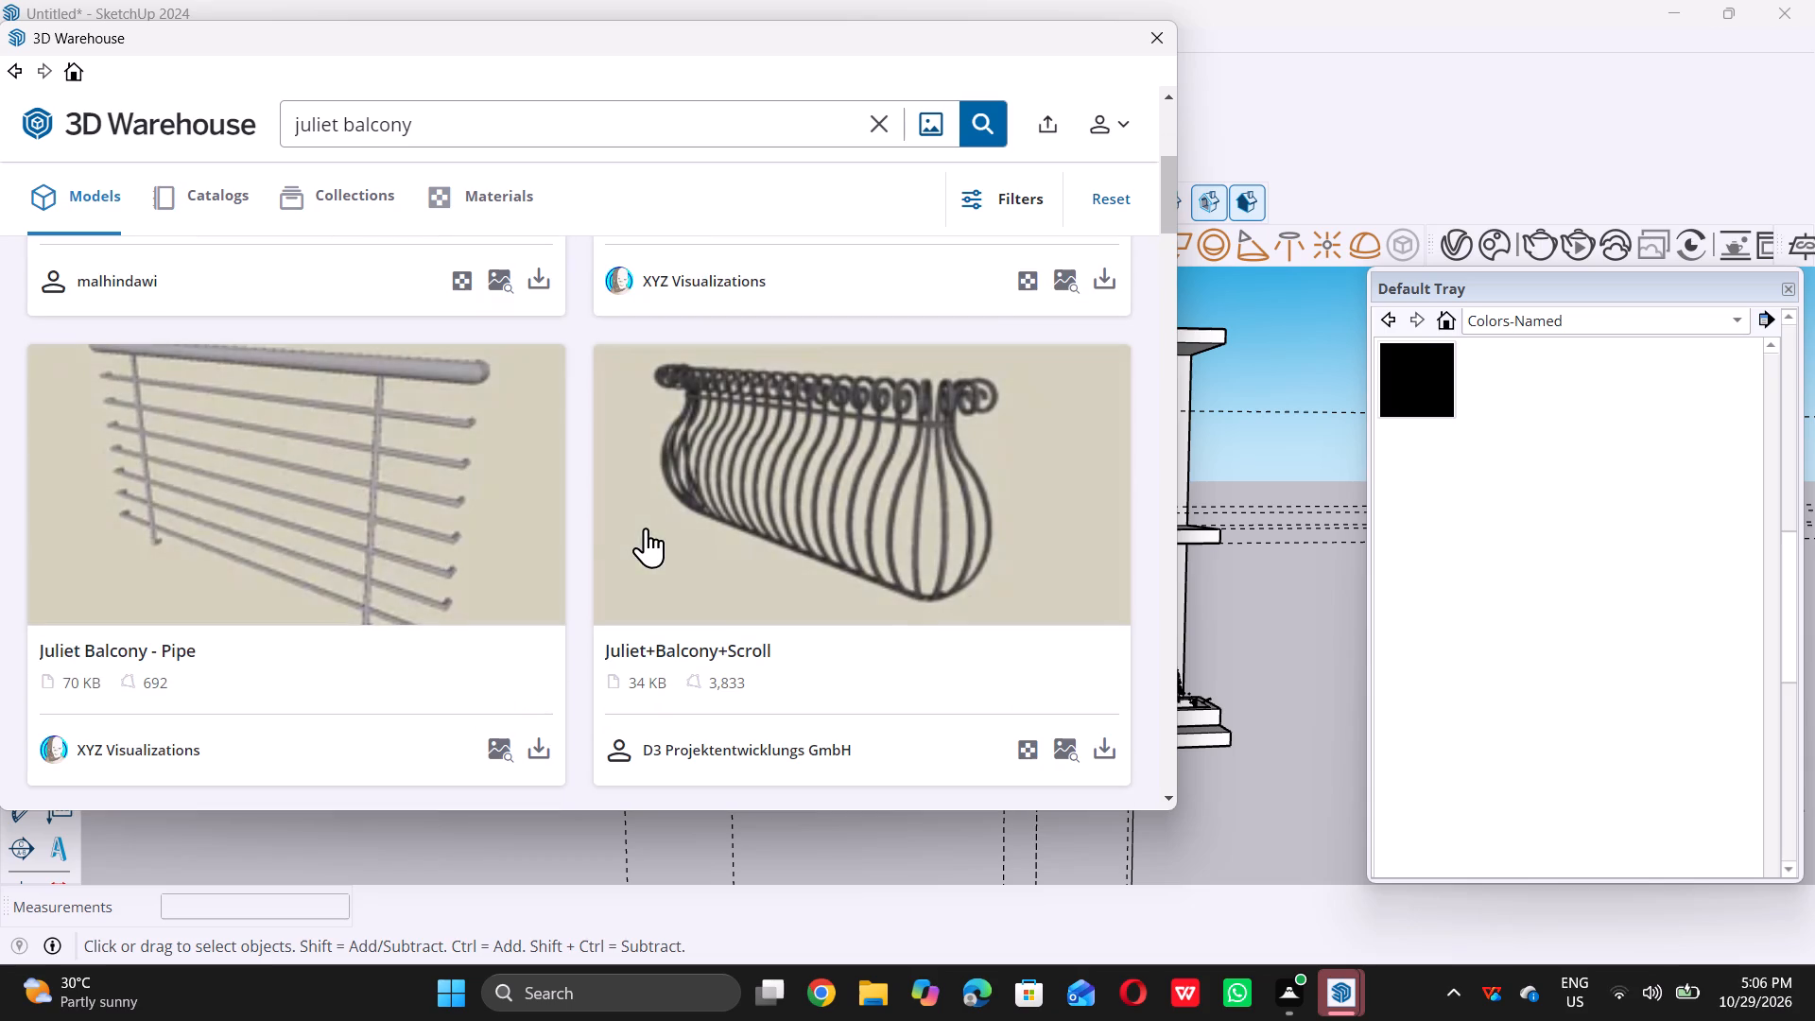
scroll(806, 615, "down", 9)
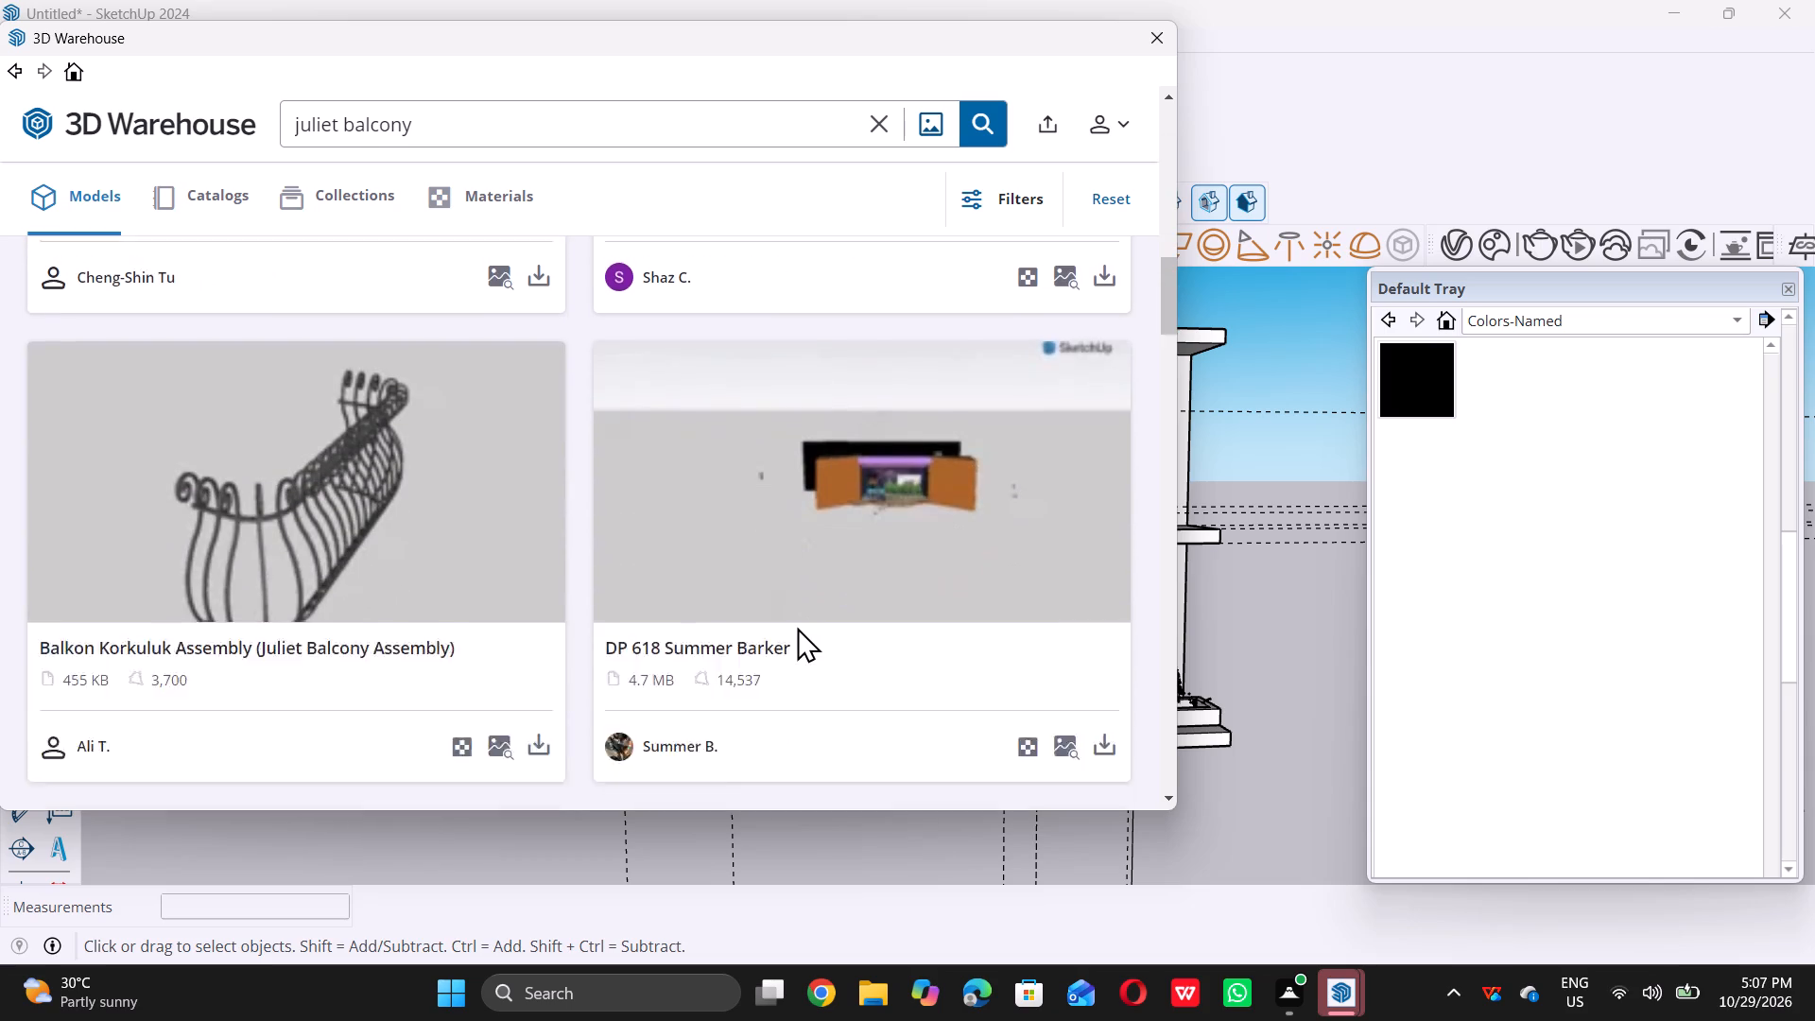
scroll(797, 627, "down", 4)
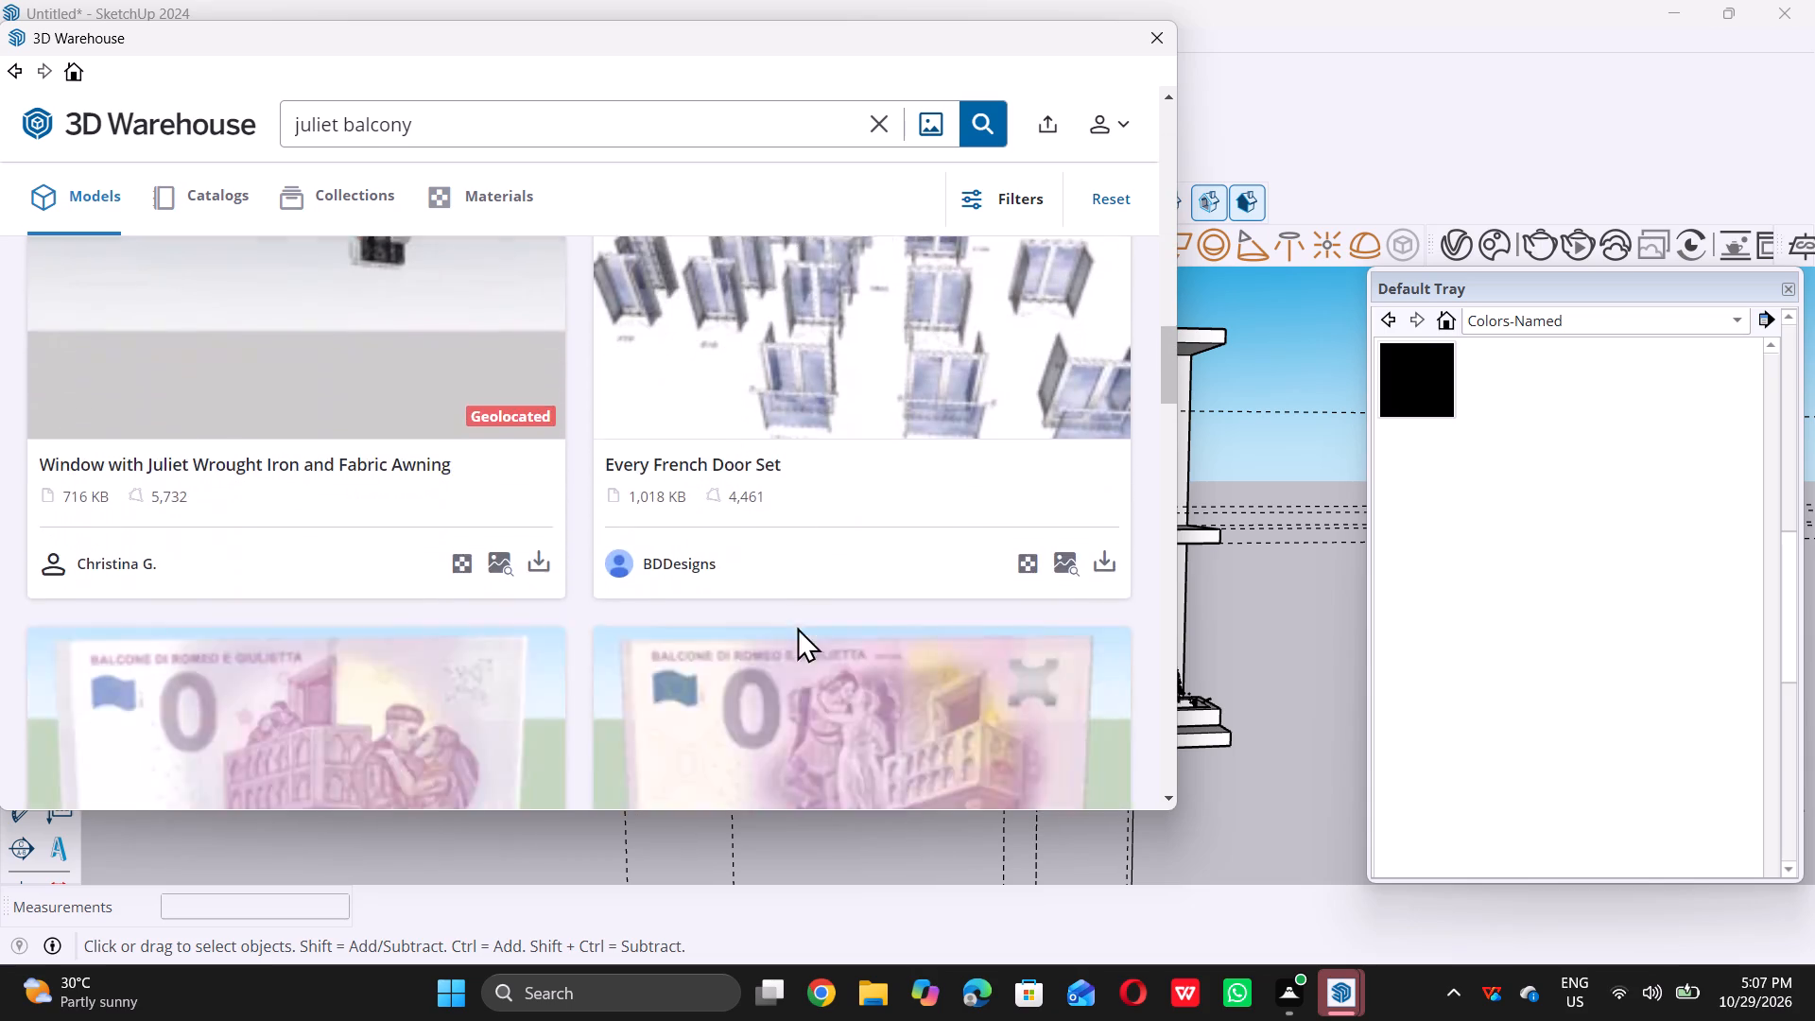
scroll(797, 627, "down", 8)
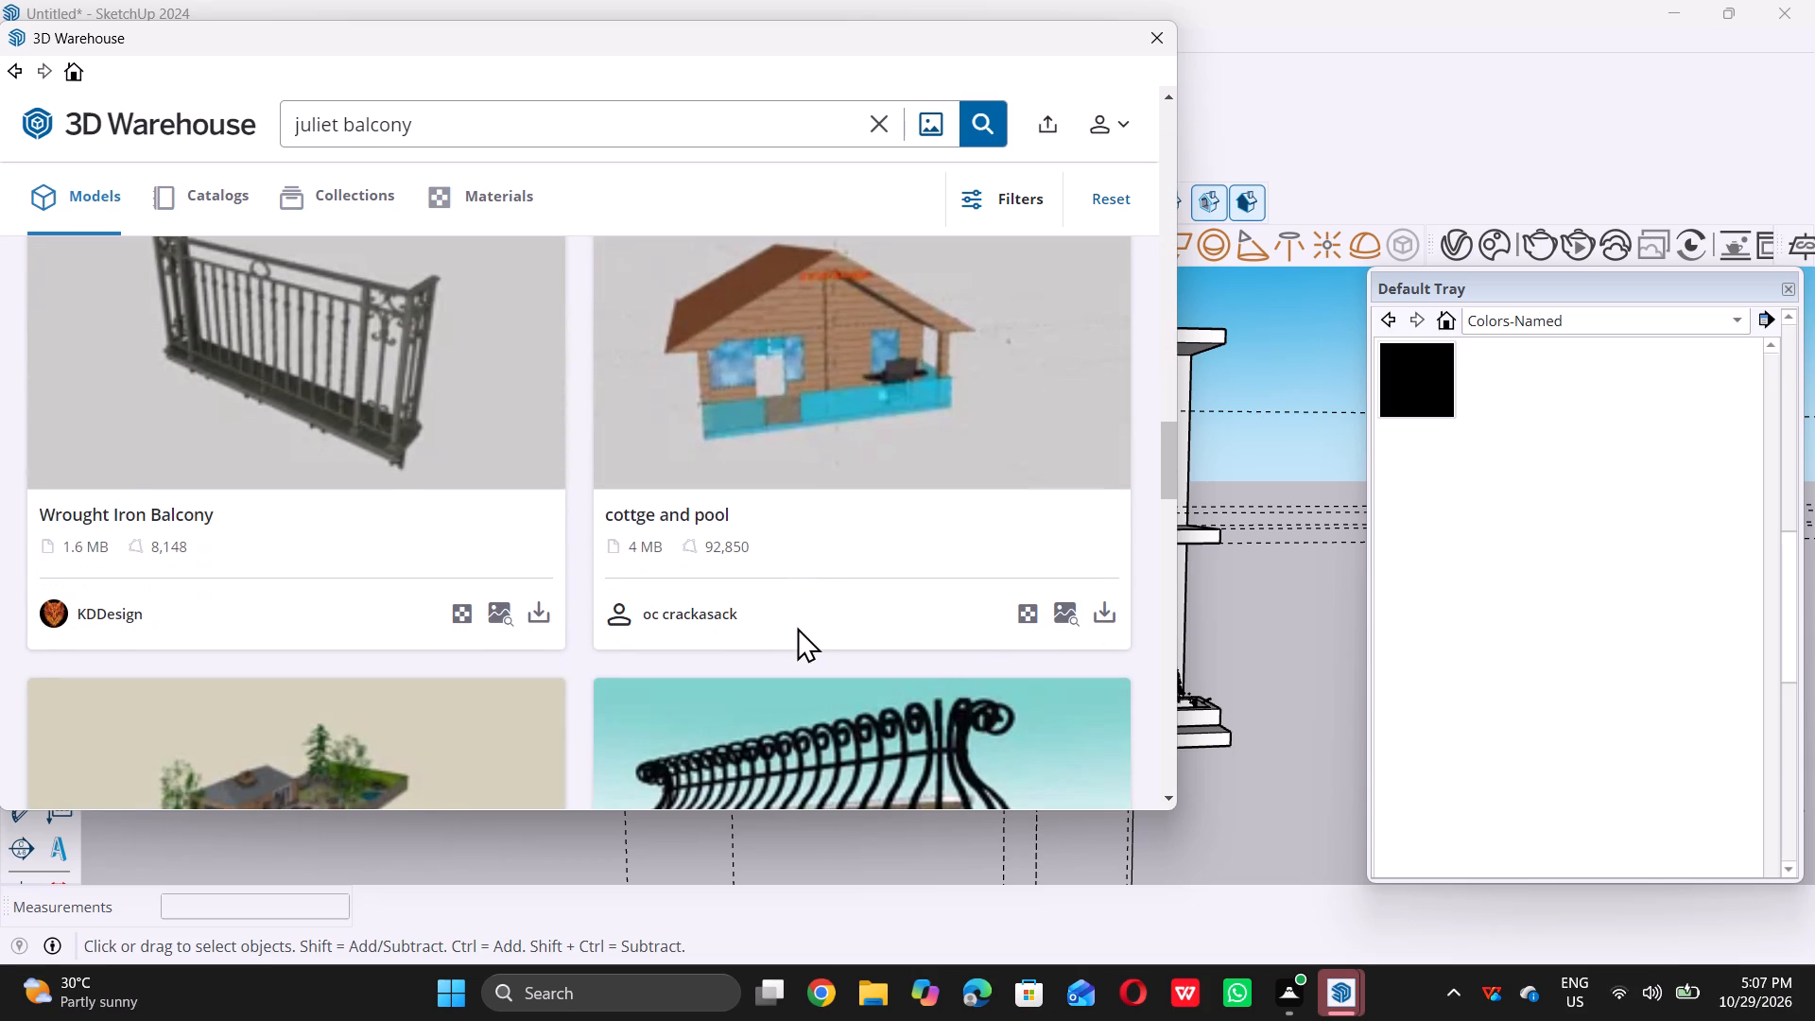
scroll(797, 627, "down", 4)
scroll(797, 627, "up", 6)
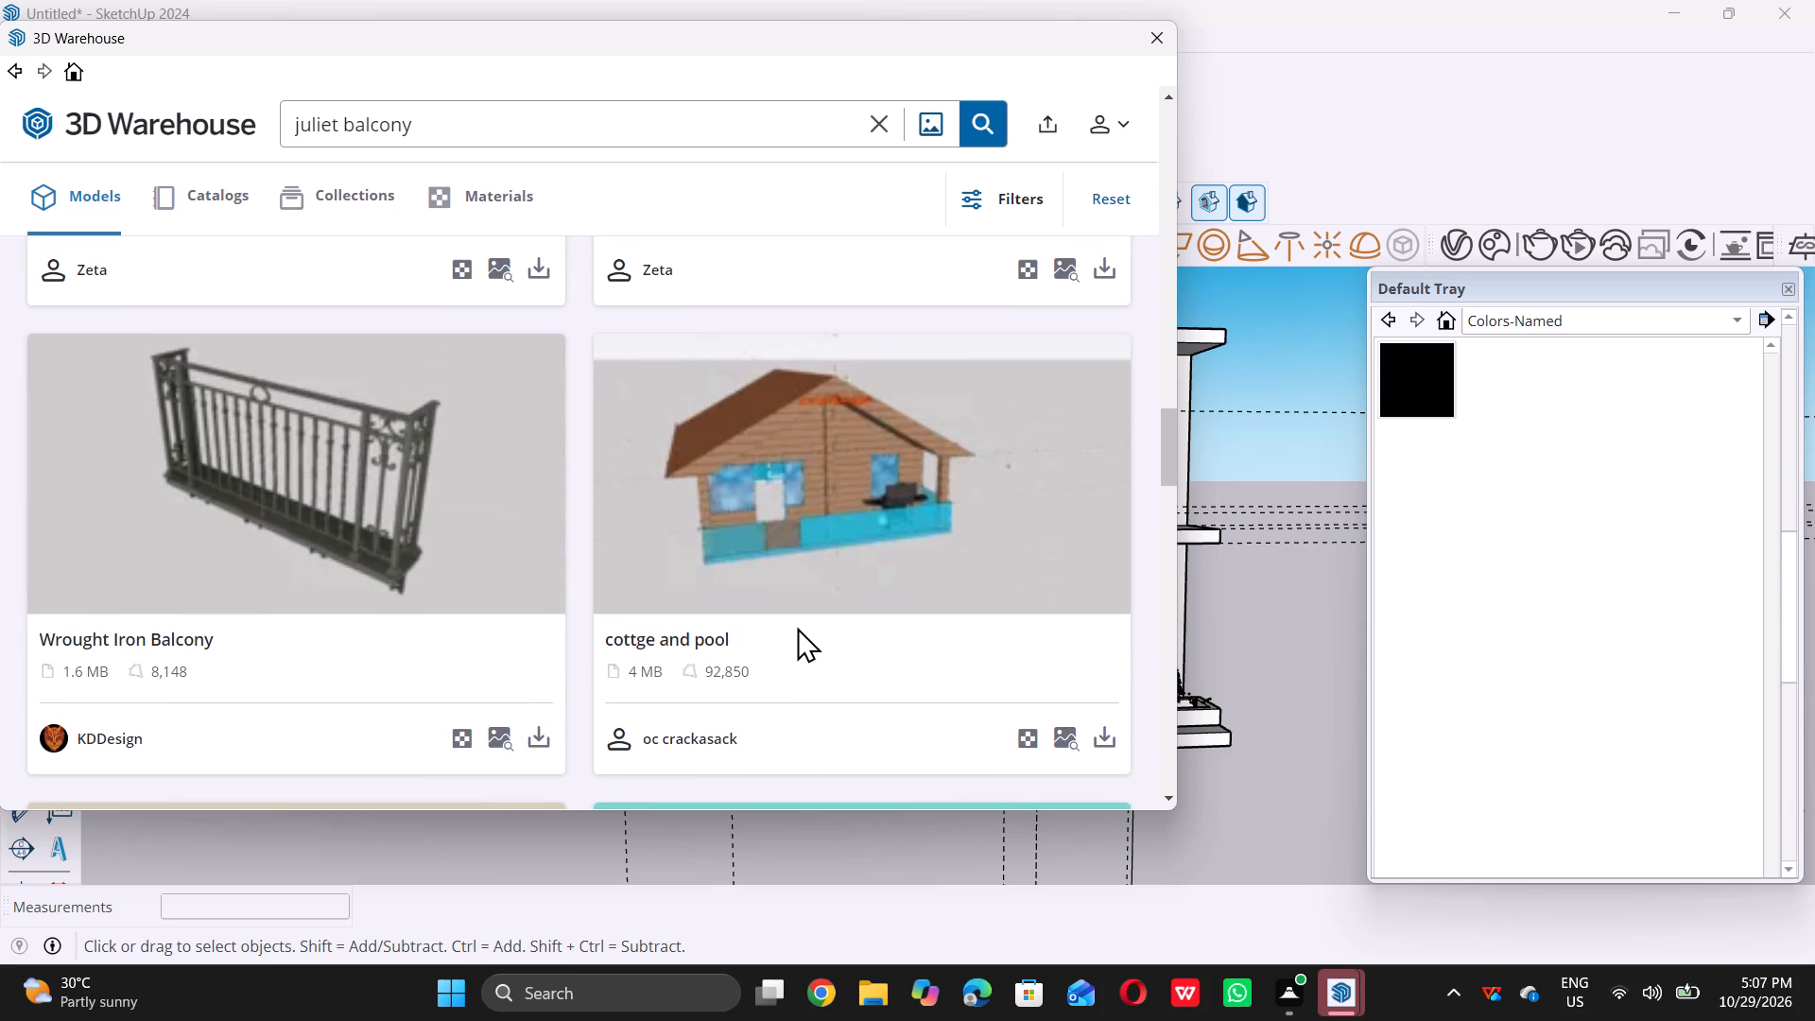
scroll(797, 627, "down", 10)
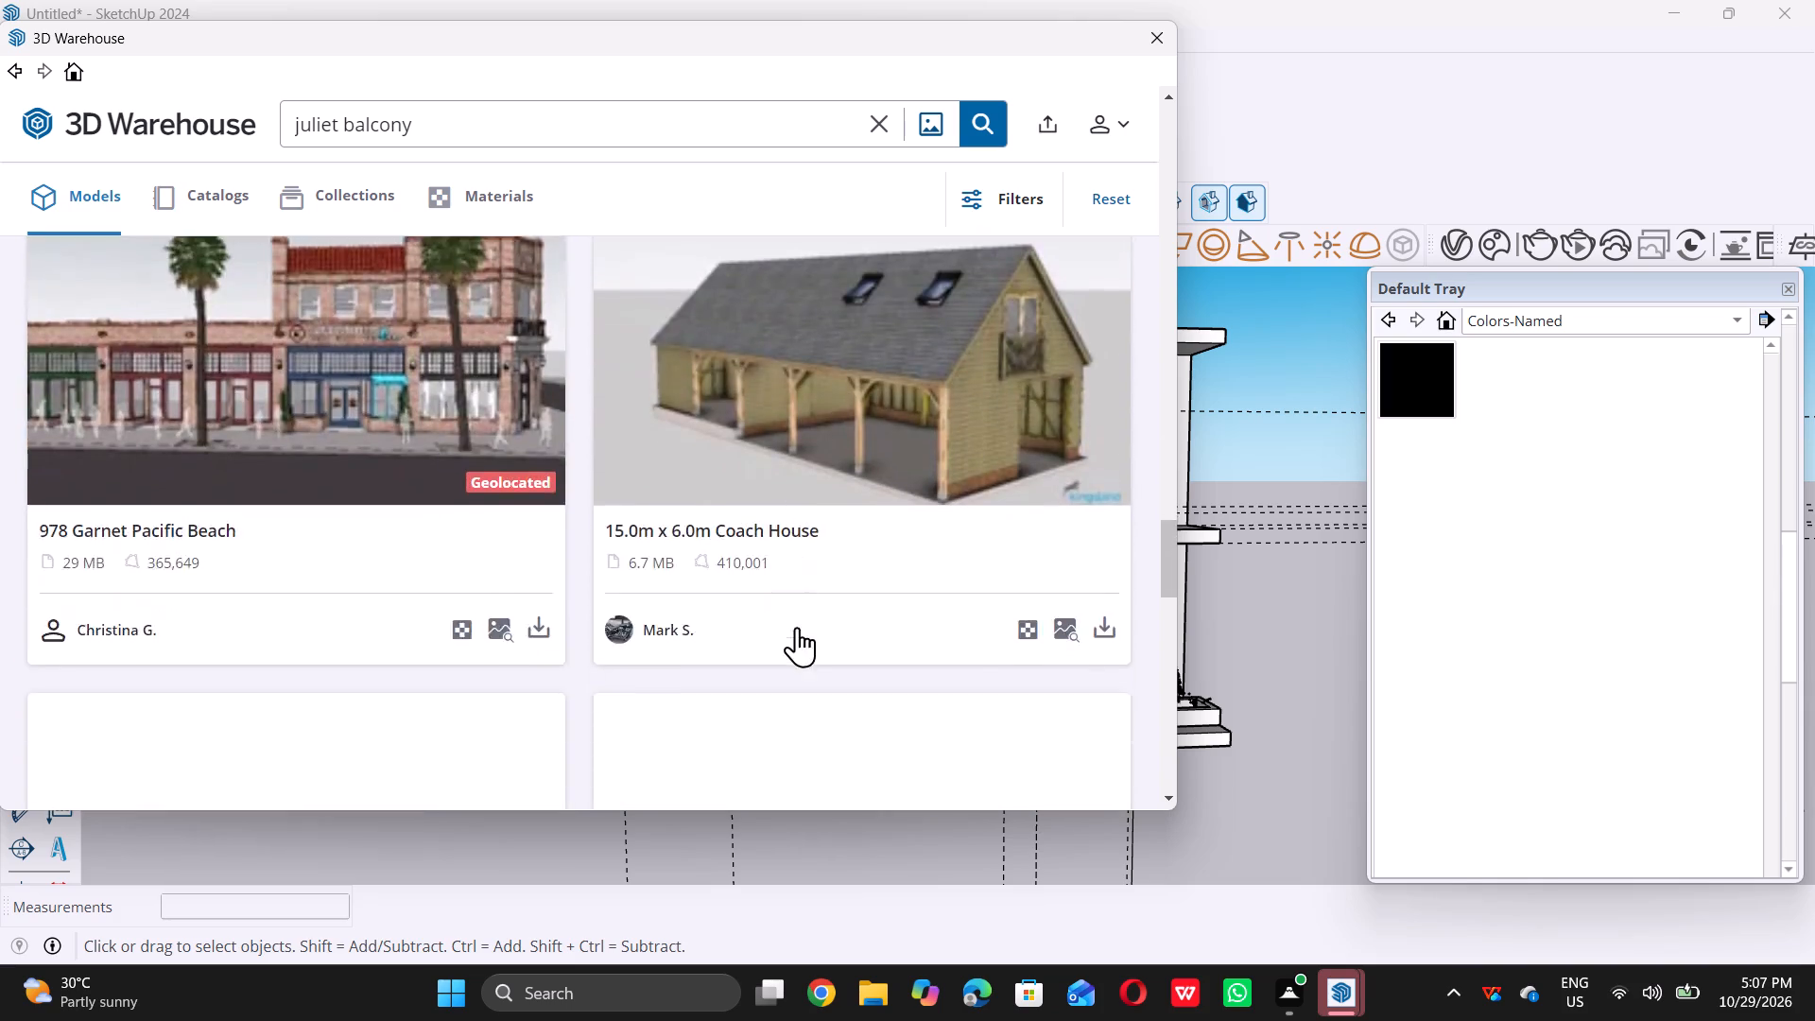
scroll(797, 627, "down", 7)
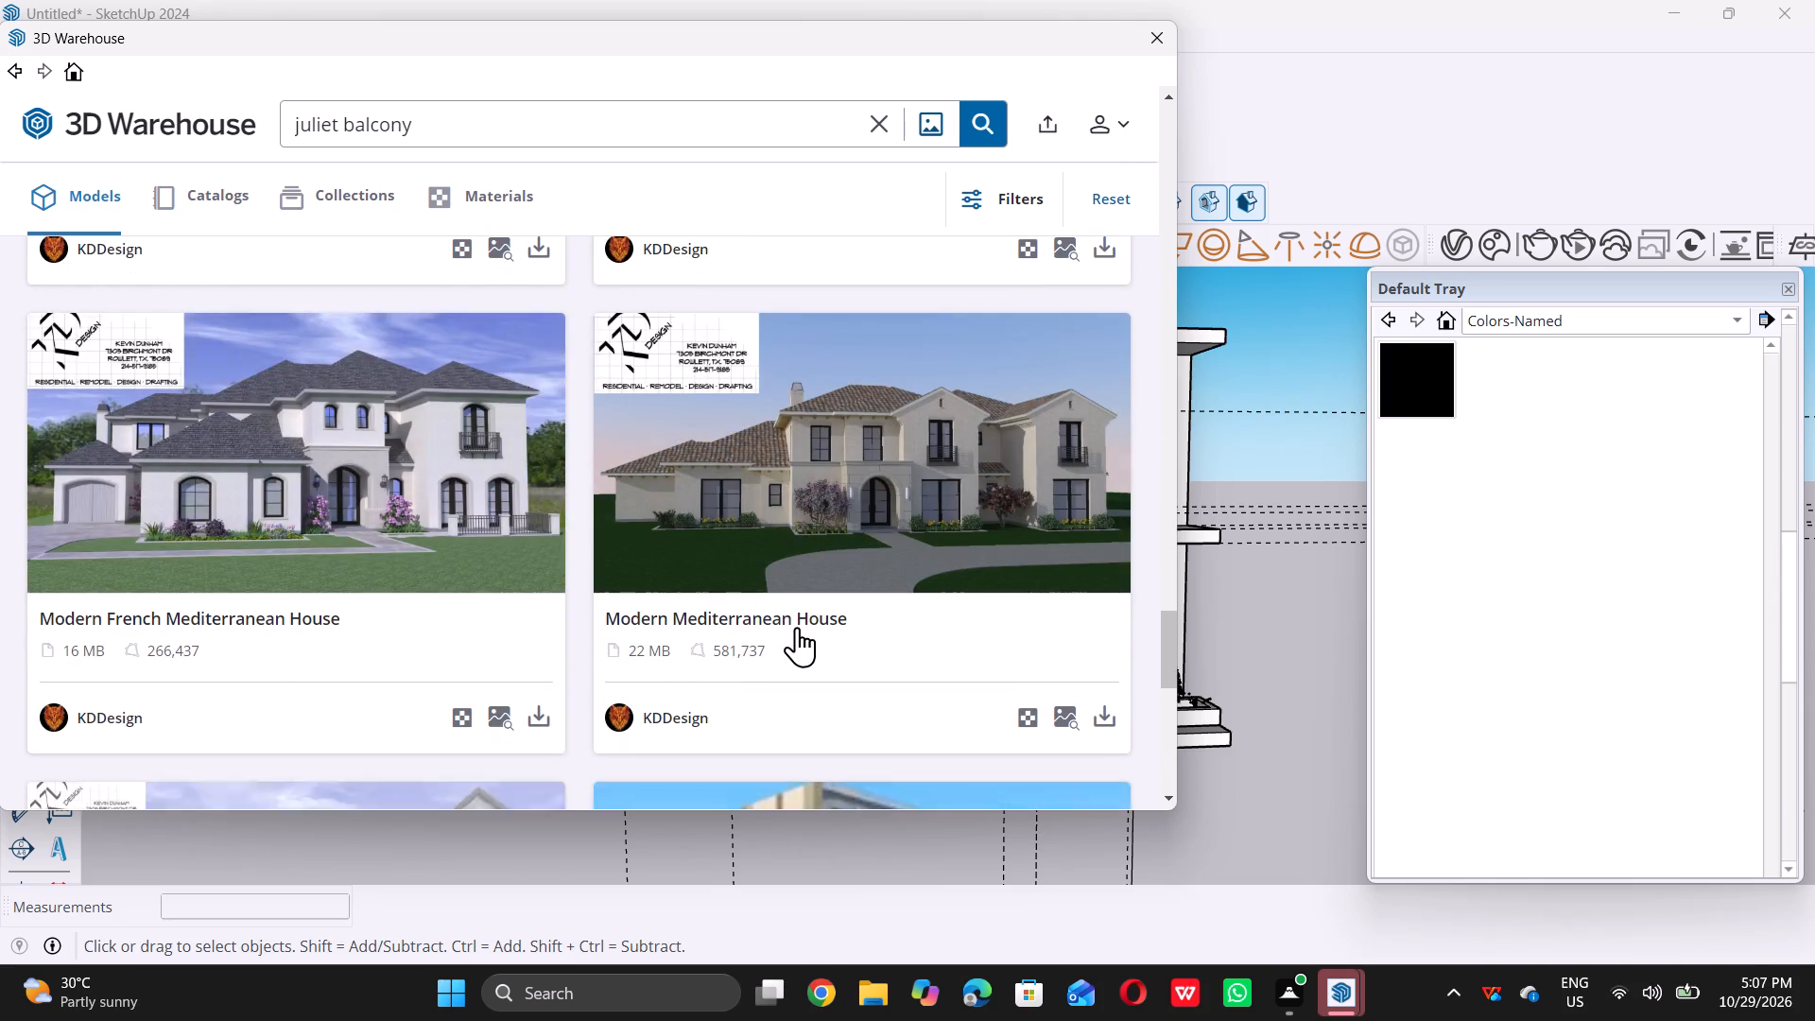
scroll(797, 627, "down", 14)
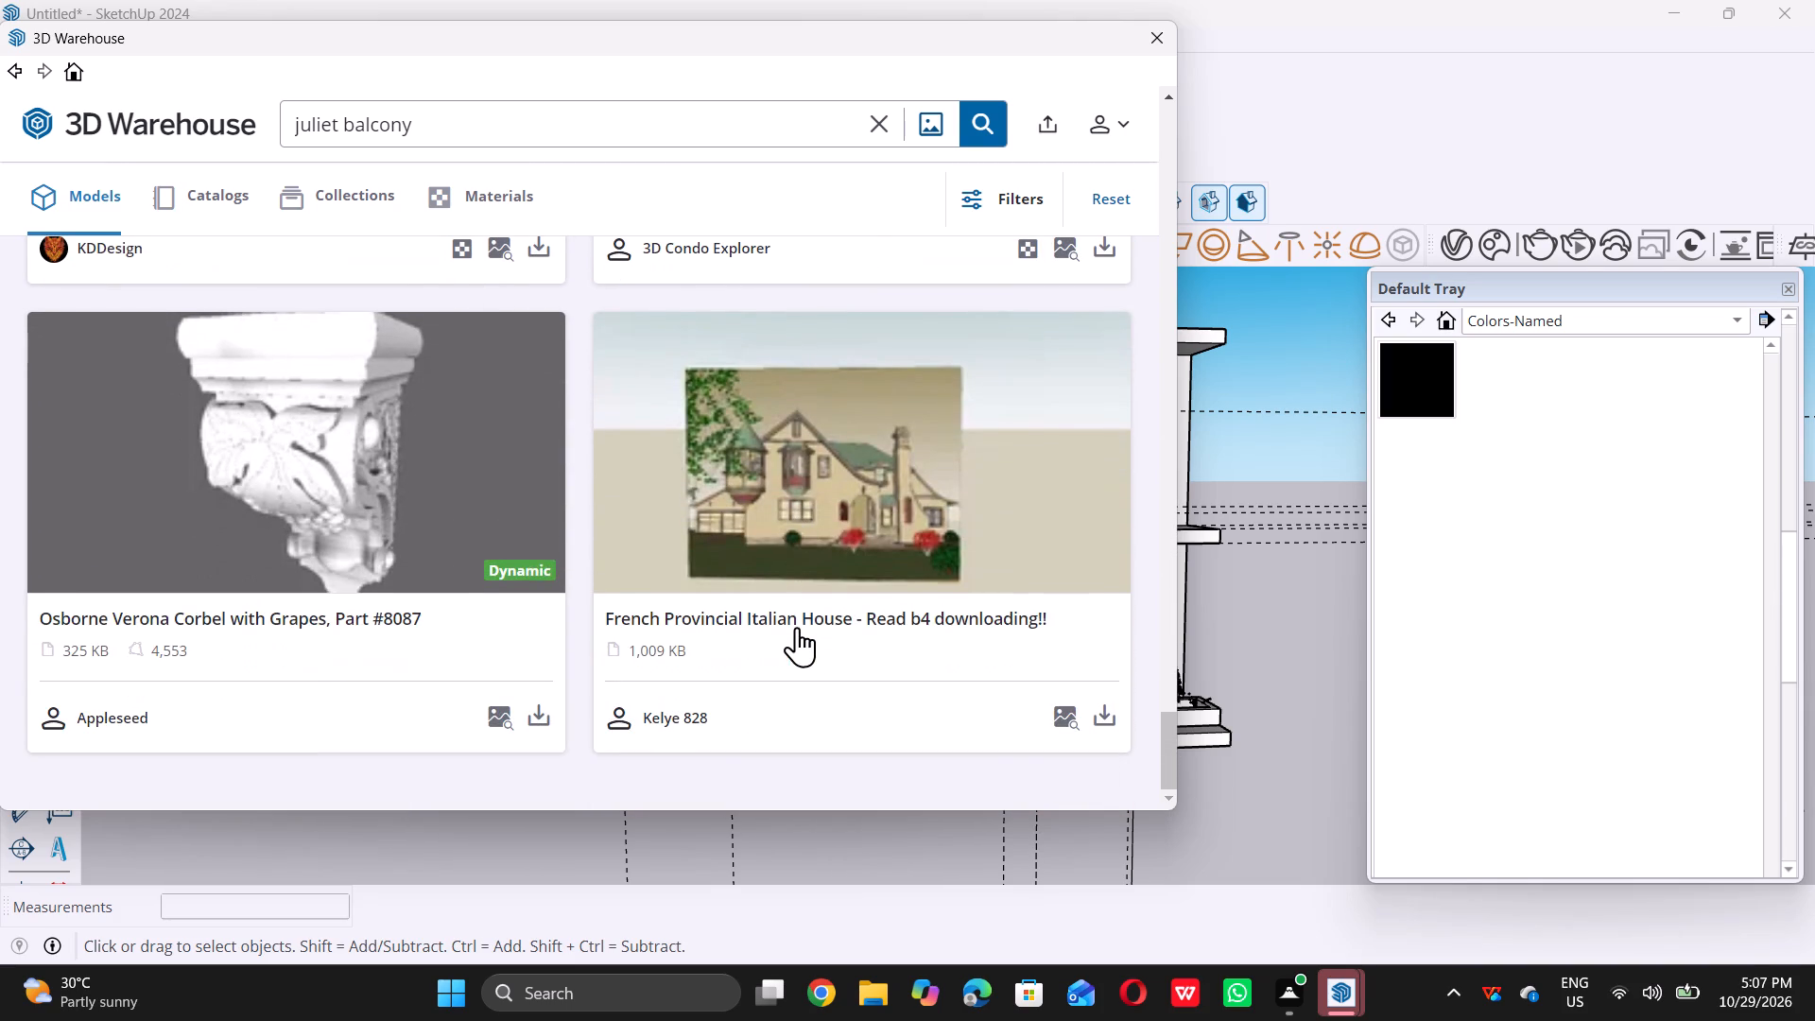
scroll(797, 627, "down", 7)
scroll(794, 628, "up", 20)
scroll(794, 628, "up", 2)
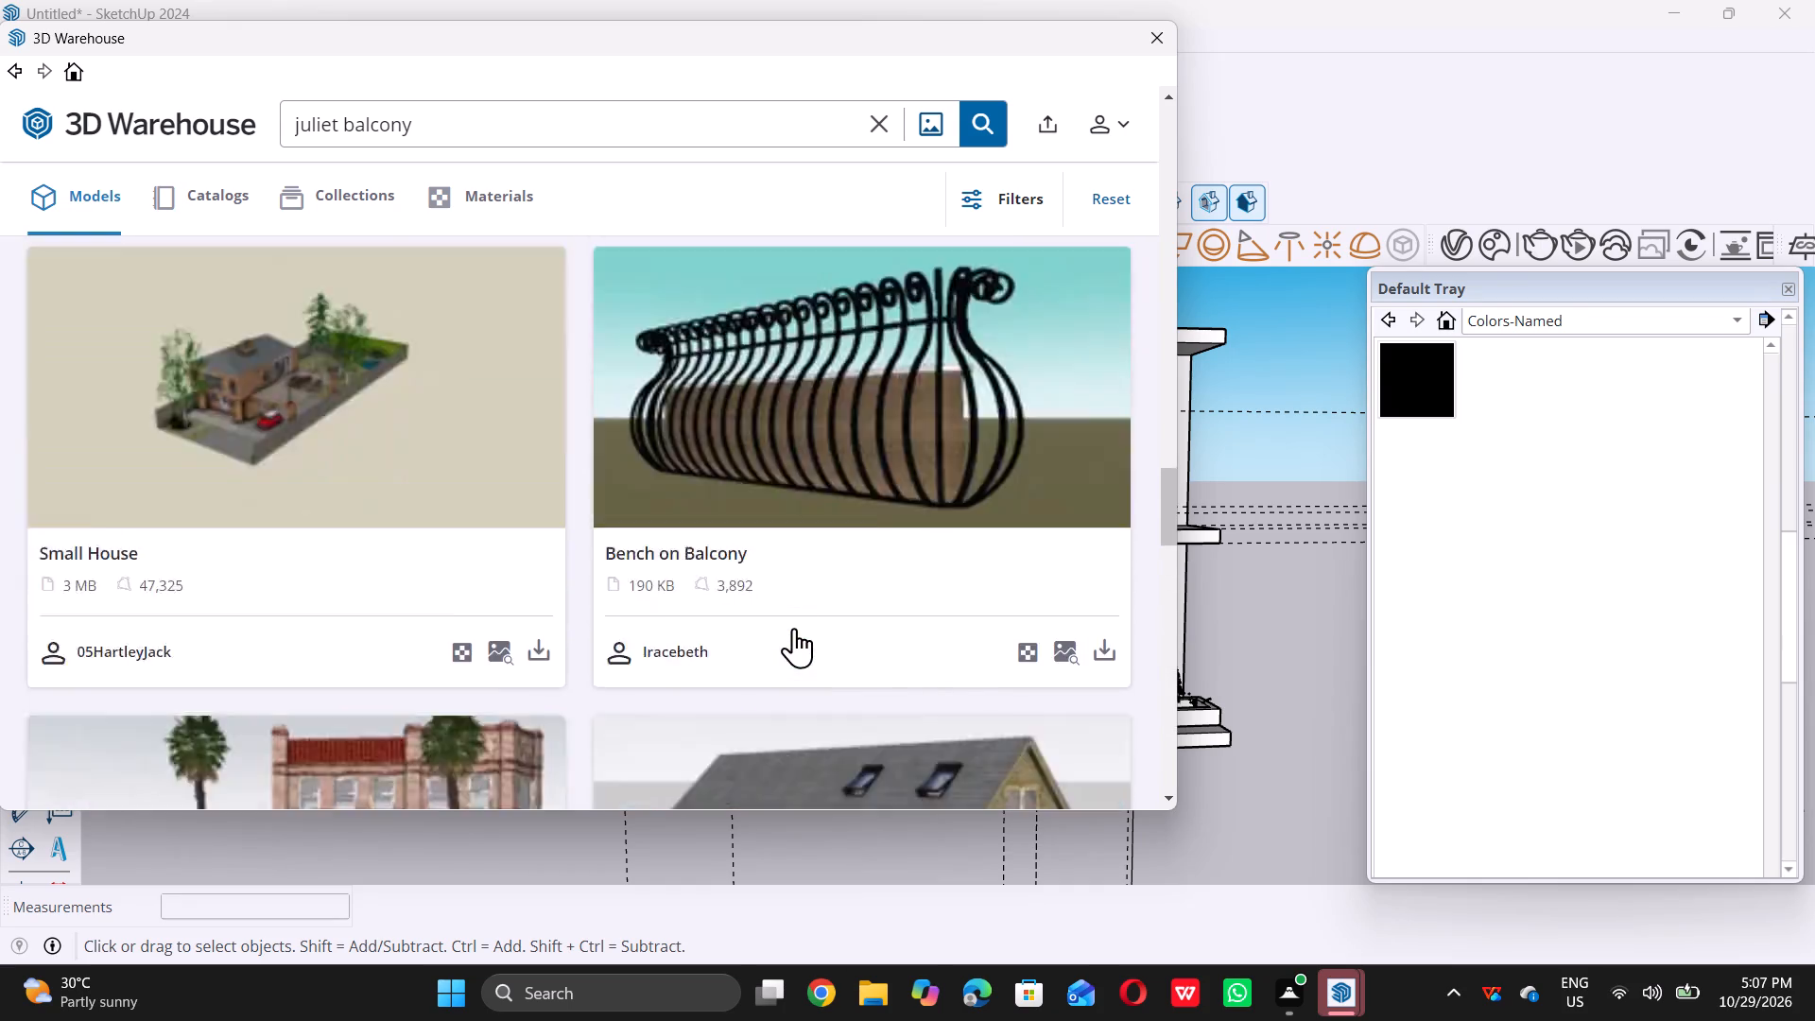
scroll(794, 628, "up", 20)
scroll(791, 626, "down", 5)
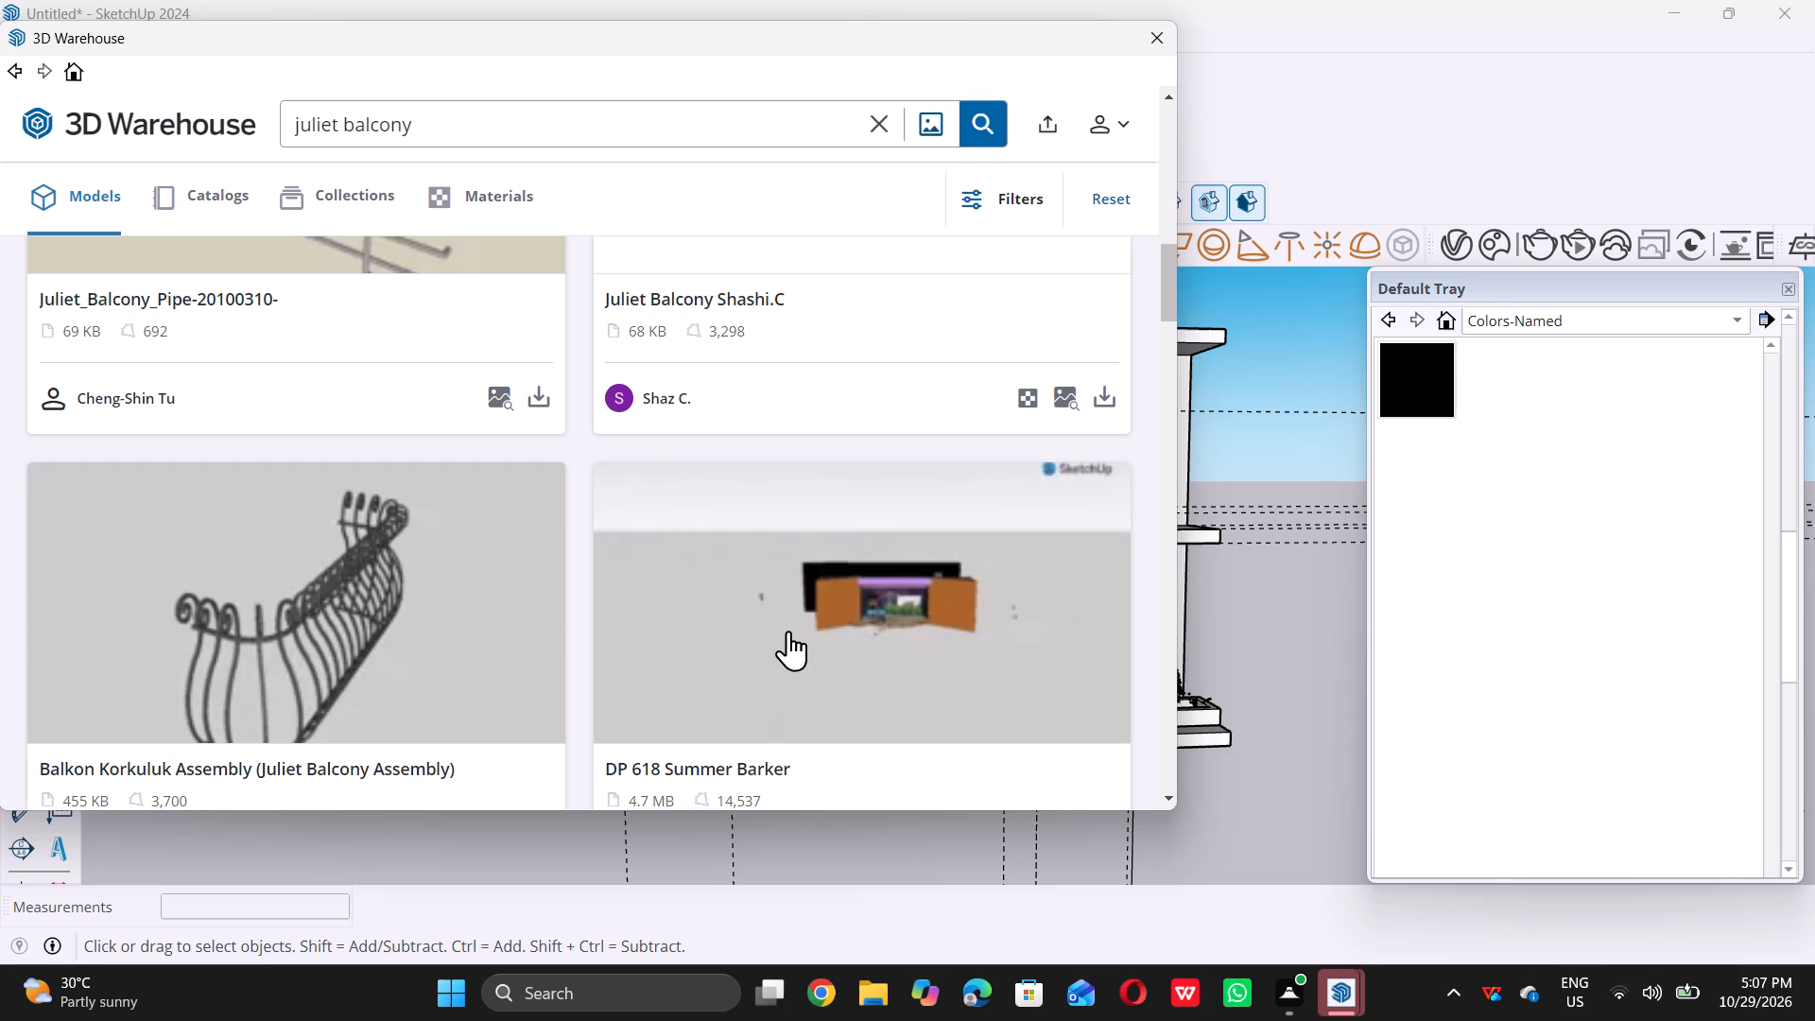
scroll(784, 659, "up", 10)
scroll(784, 657, "down", 3)
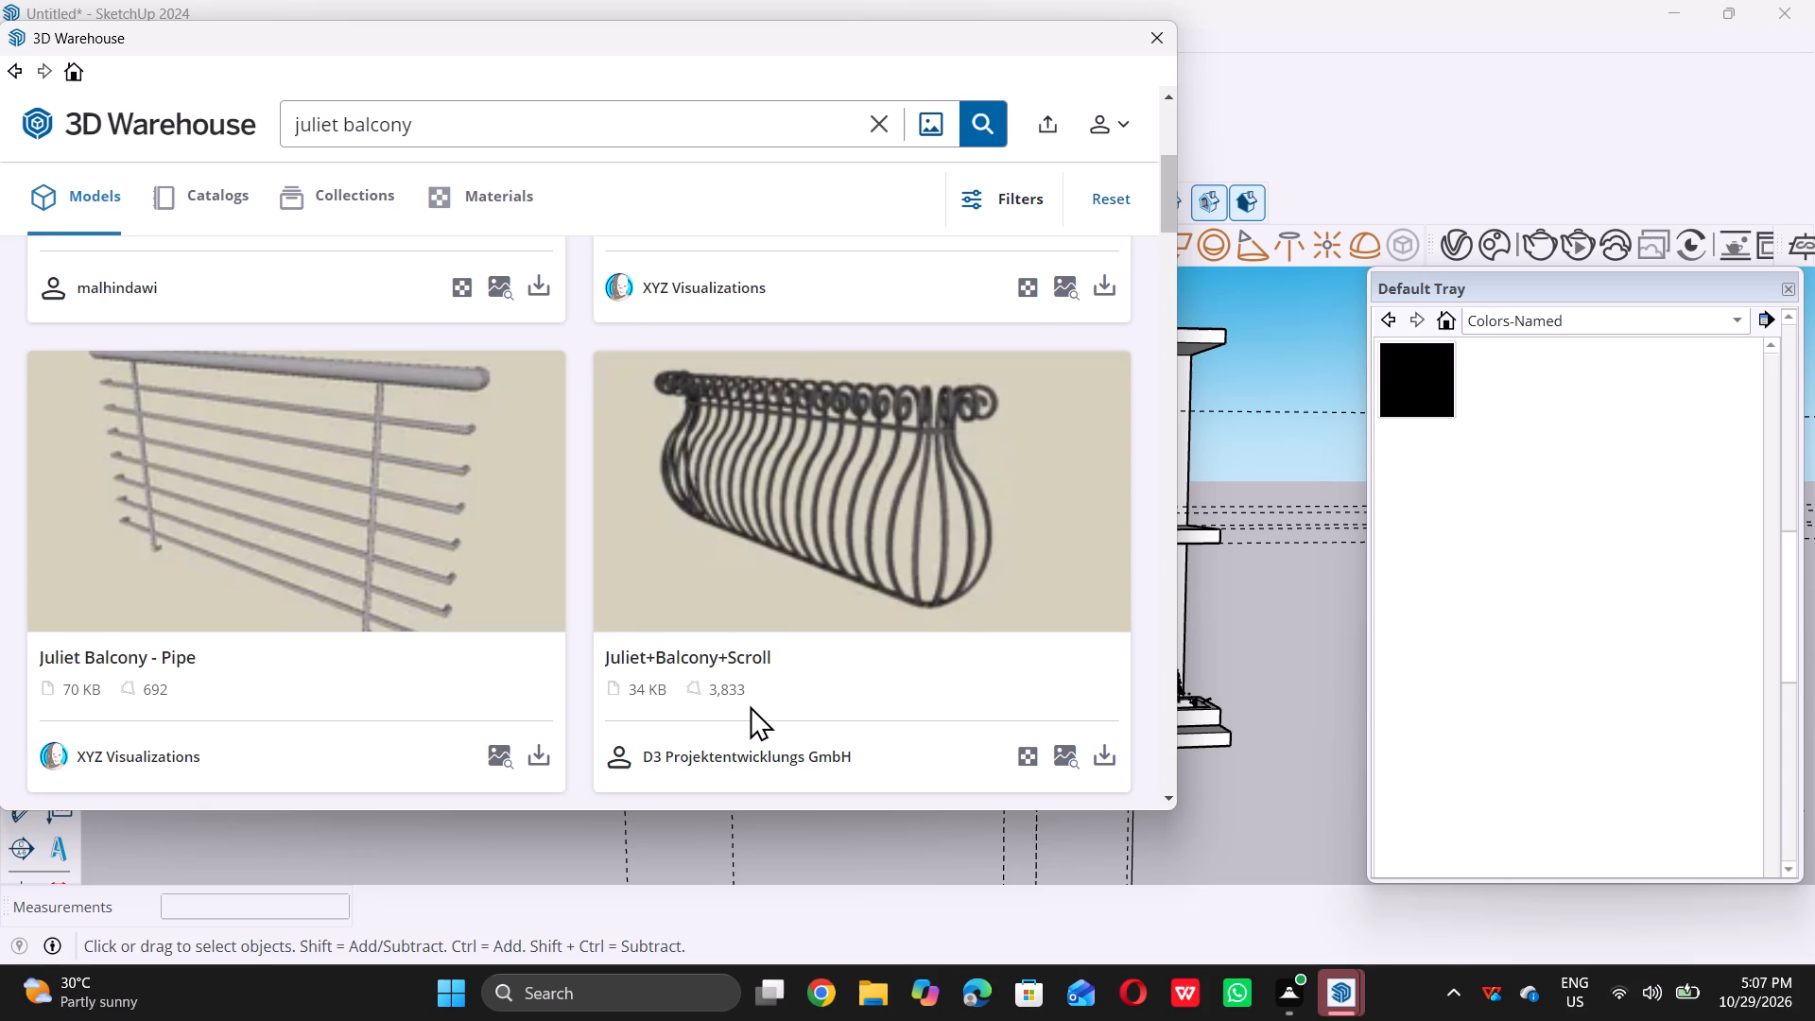
scroll(750, 705, "up", 5)
scroll(750, 705, "down", 3)
scroll(750, 705, "up", 3)
scroll(750, 705, "down", 1)
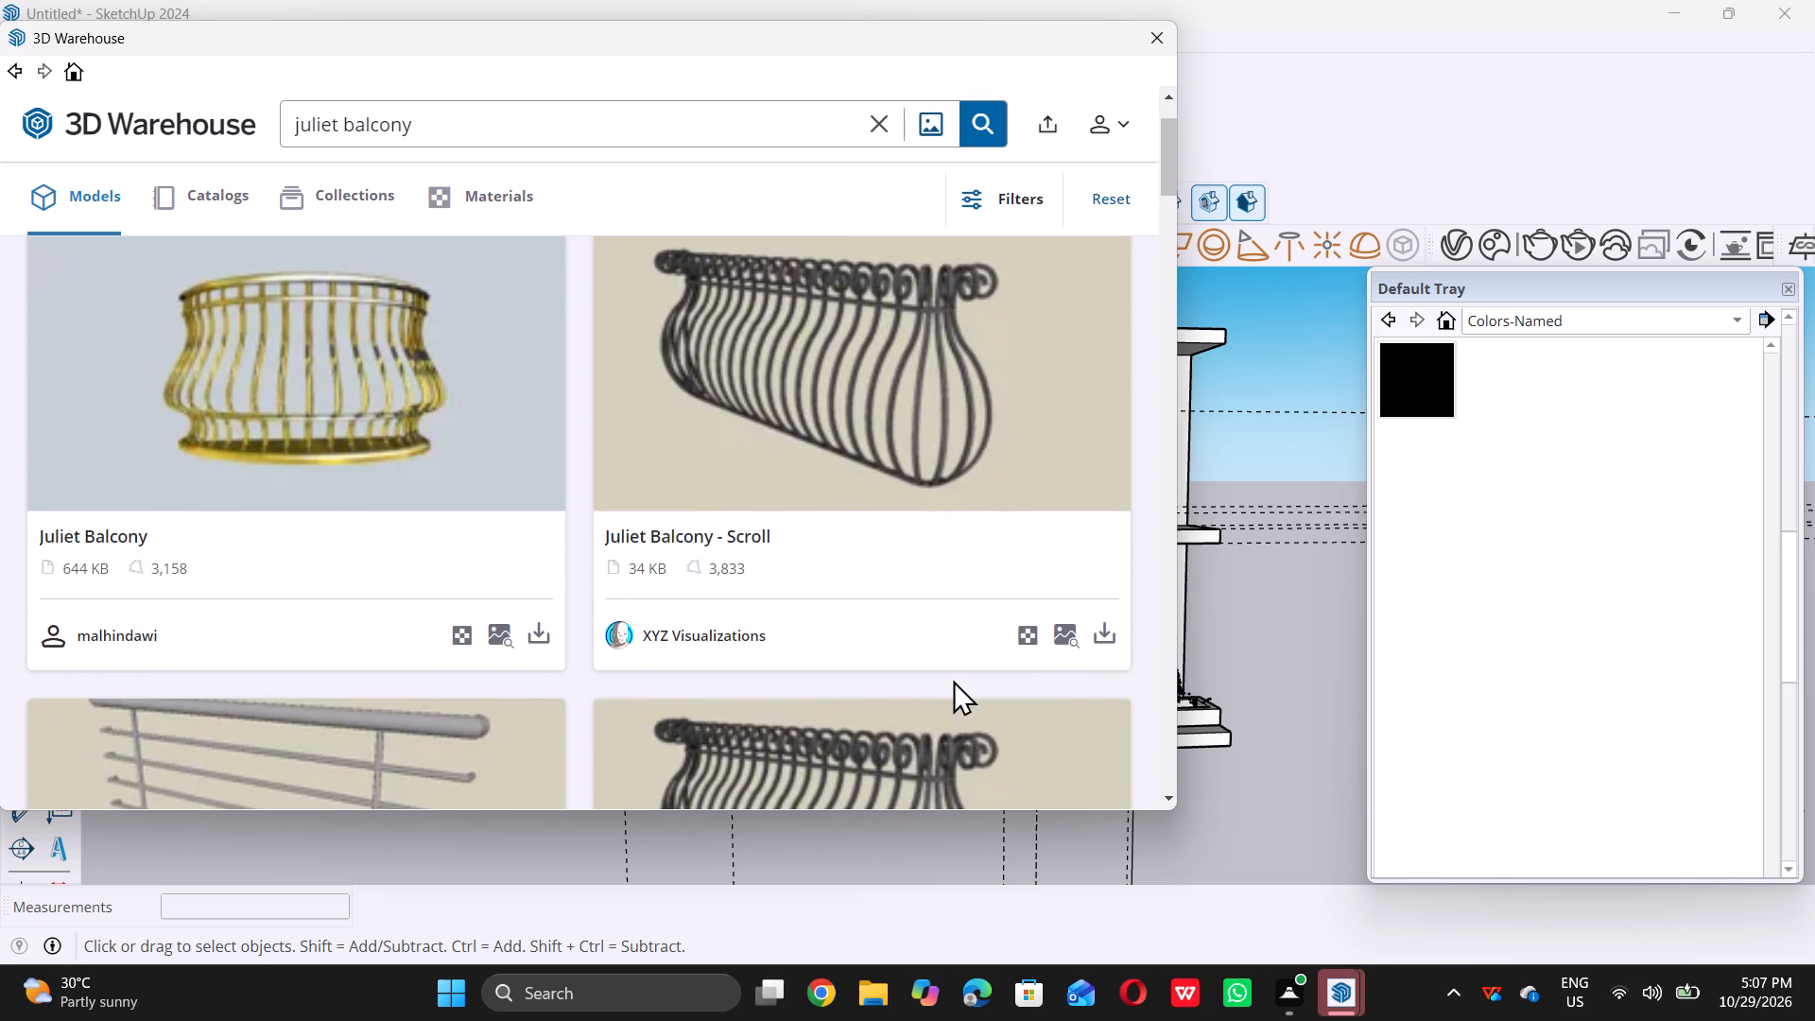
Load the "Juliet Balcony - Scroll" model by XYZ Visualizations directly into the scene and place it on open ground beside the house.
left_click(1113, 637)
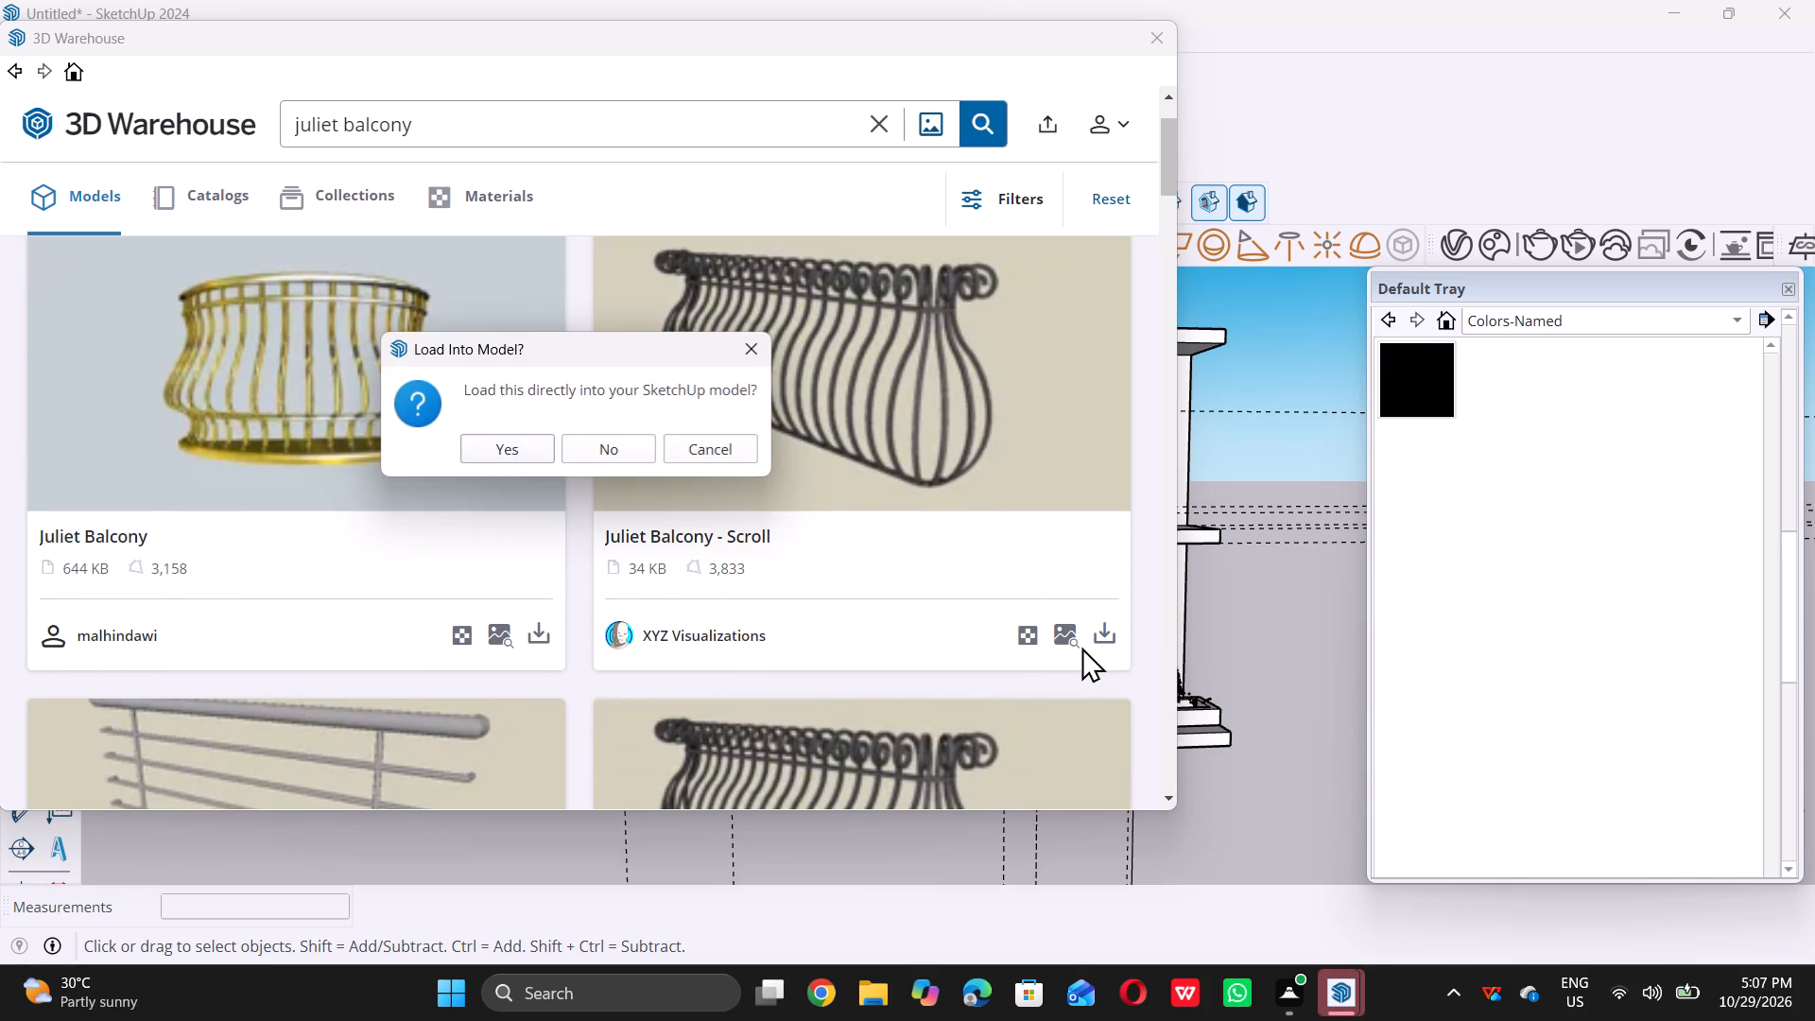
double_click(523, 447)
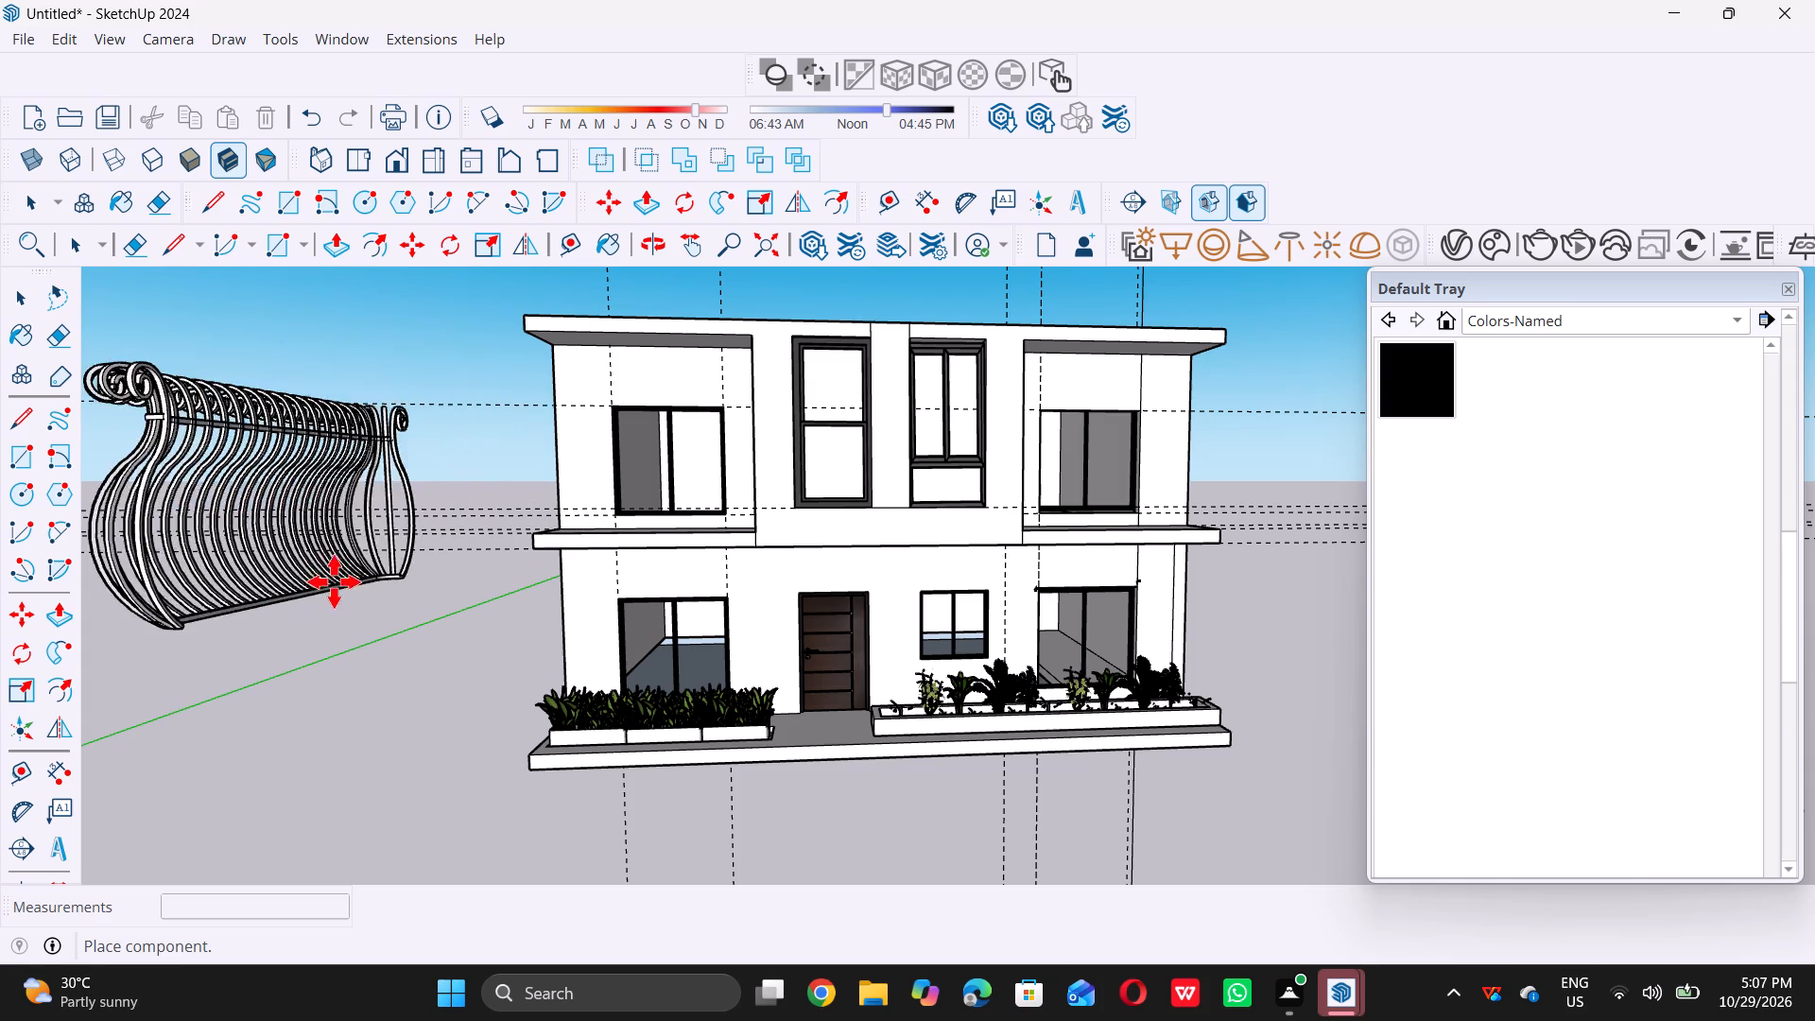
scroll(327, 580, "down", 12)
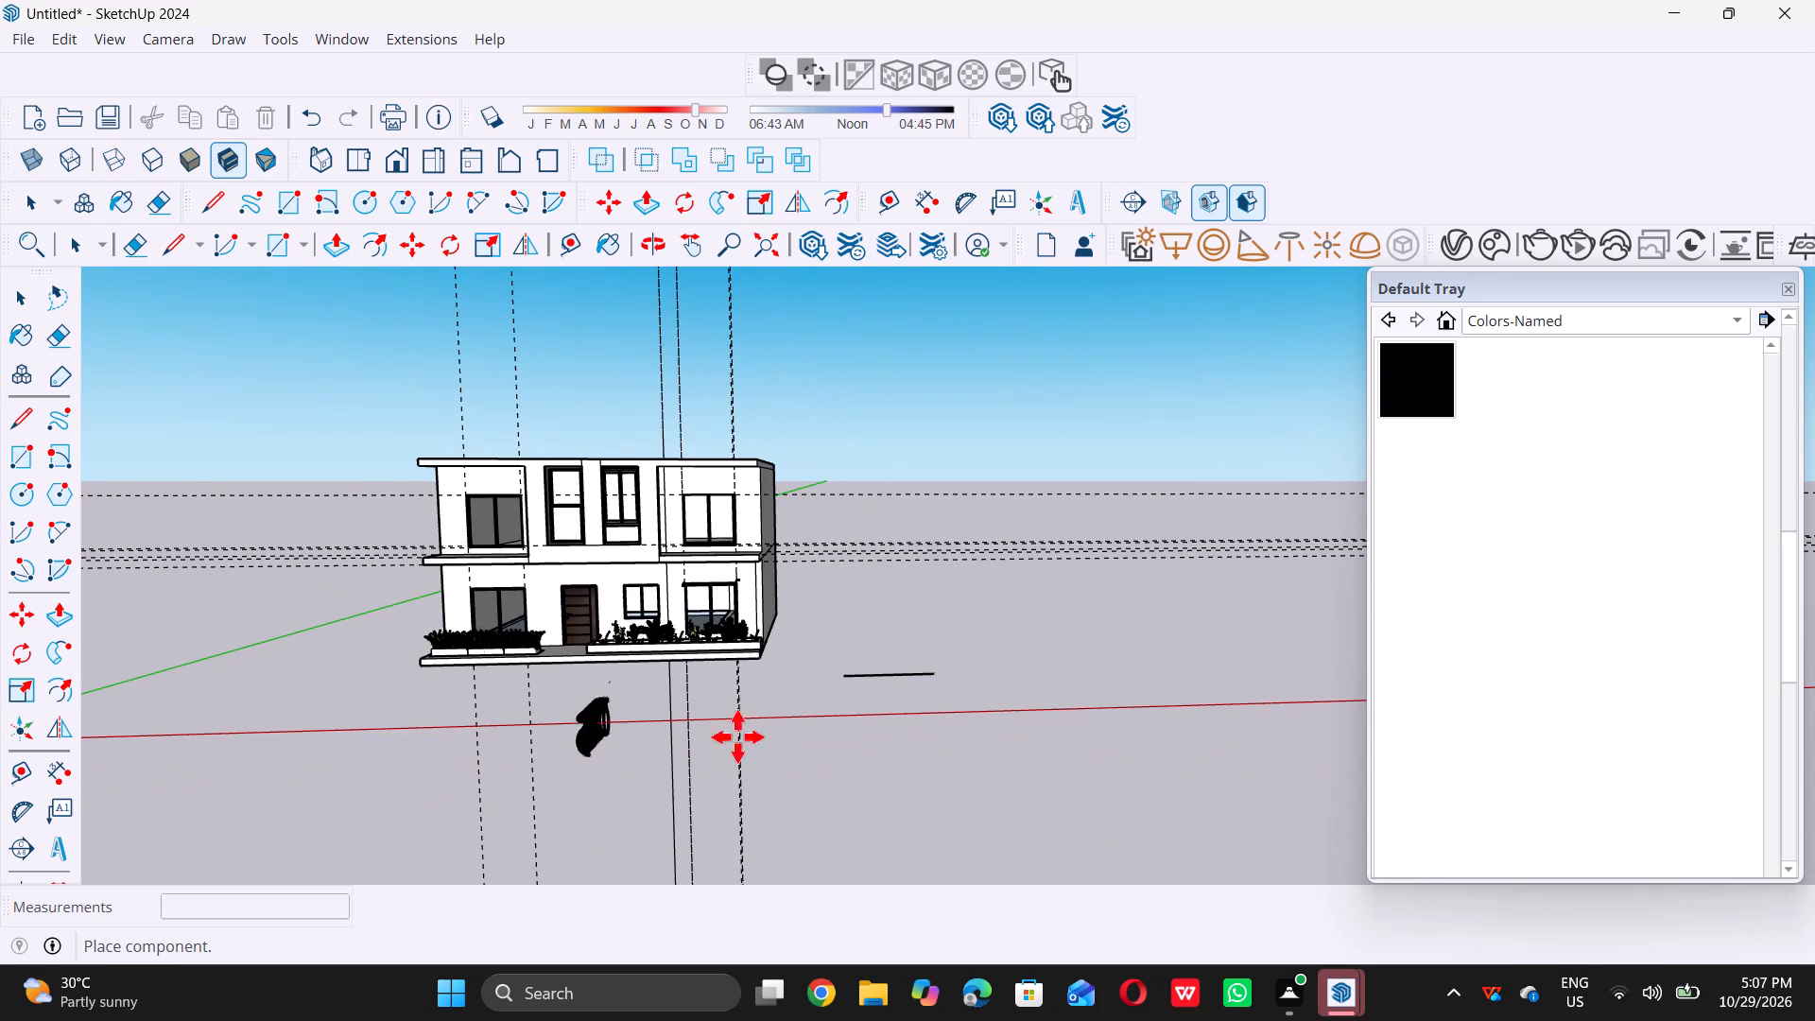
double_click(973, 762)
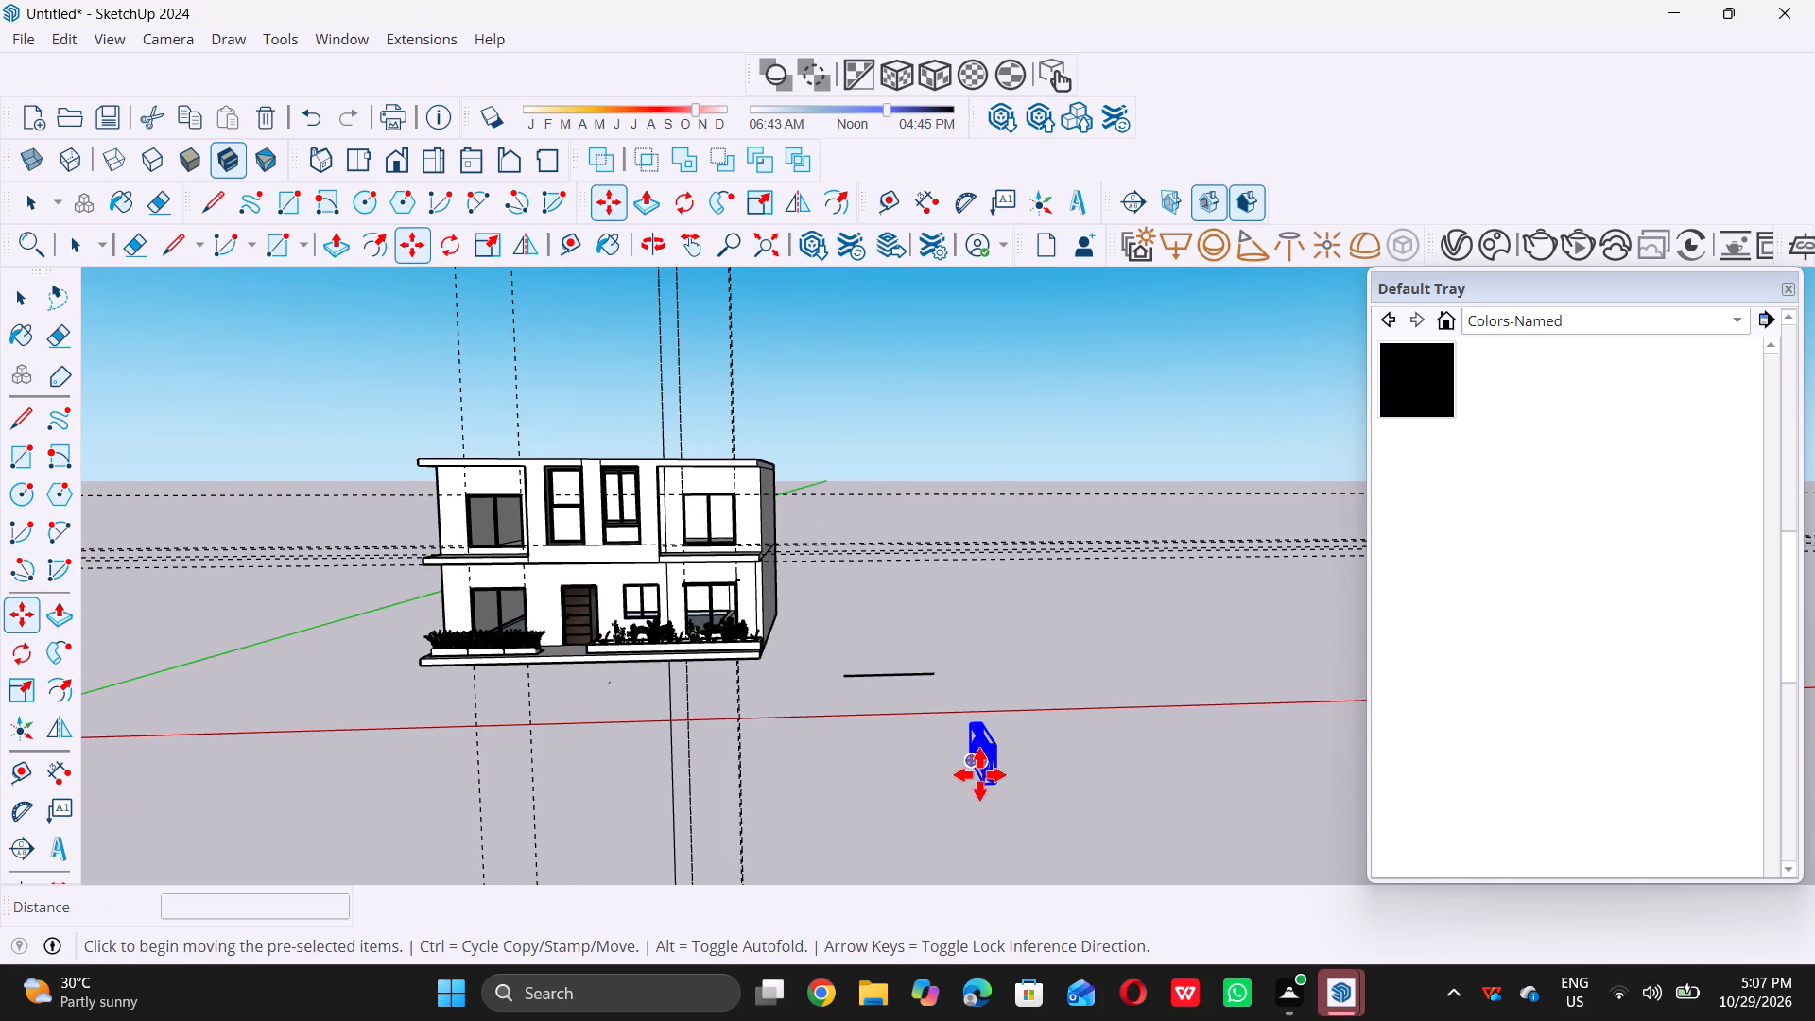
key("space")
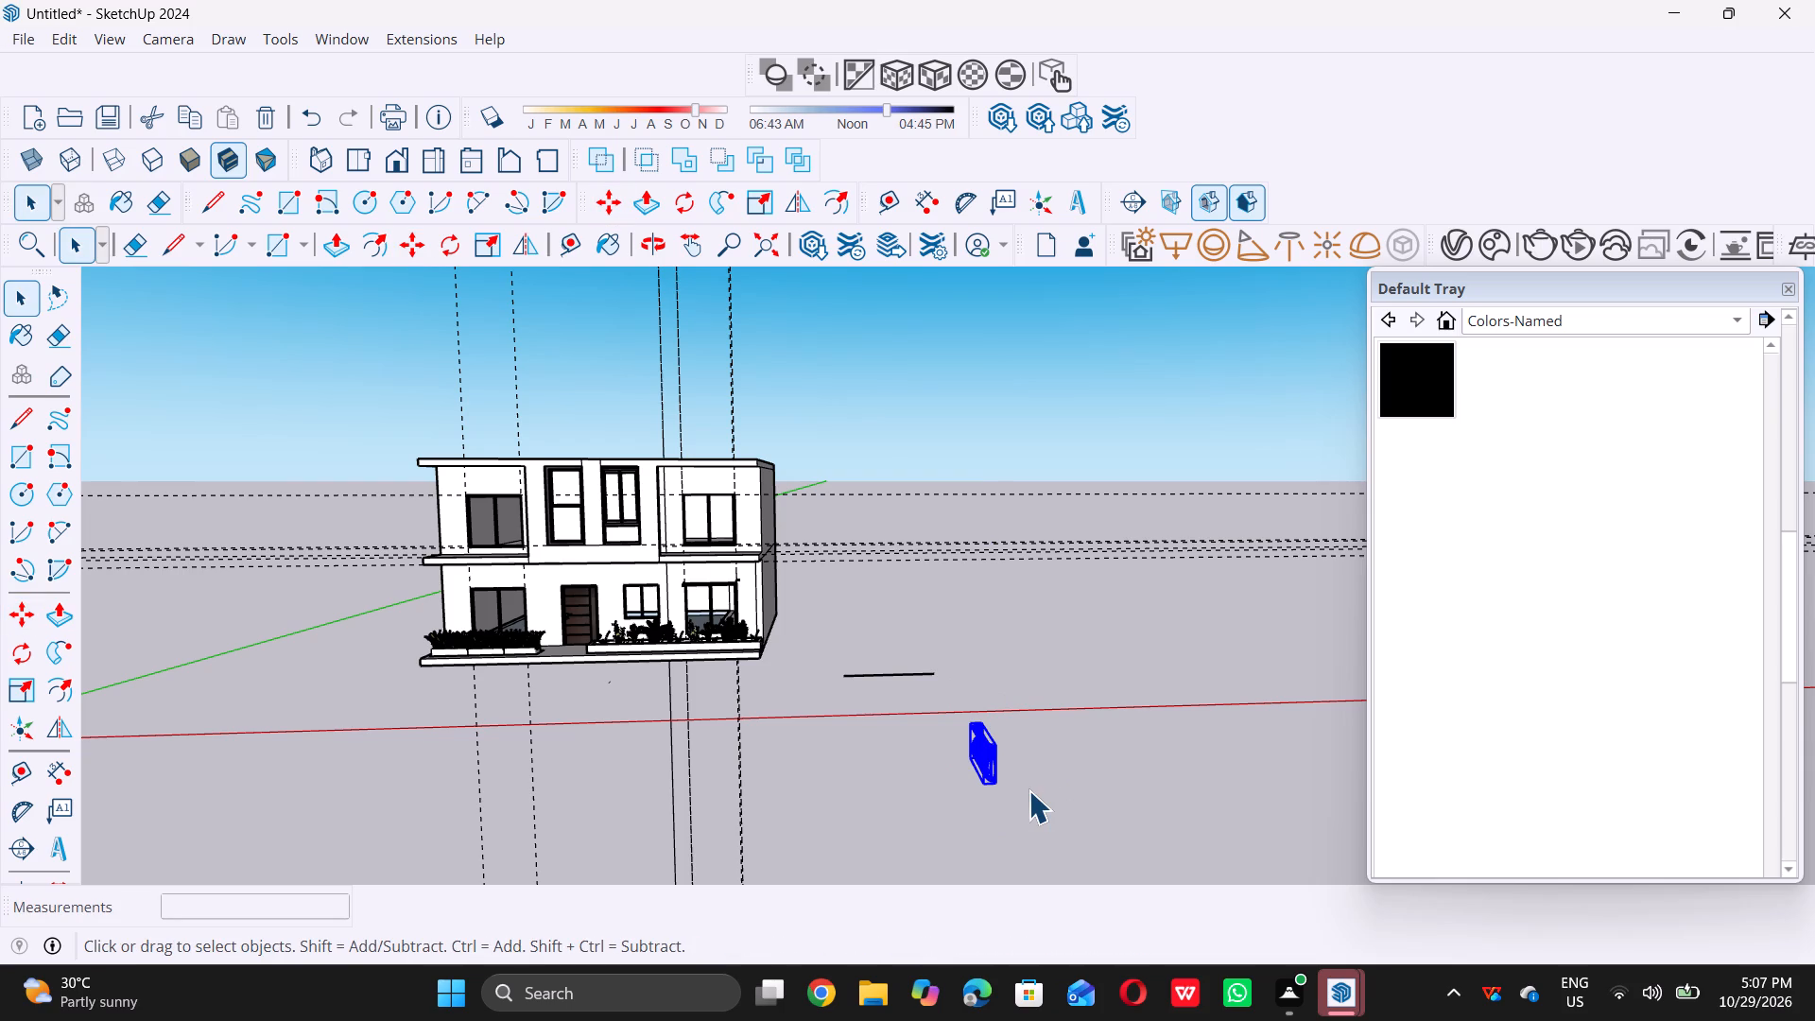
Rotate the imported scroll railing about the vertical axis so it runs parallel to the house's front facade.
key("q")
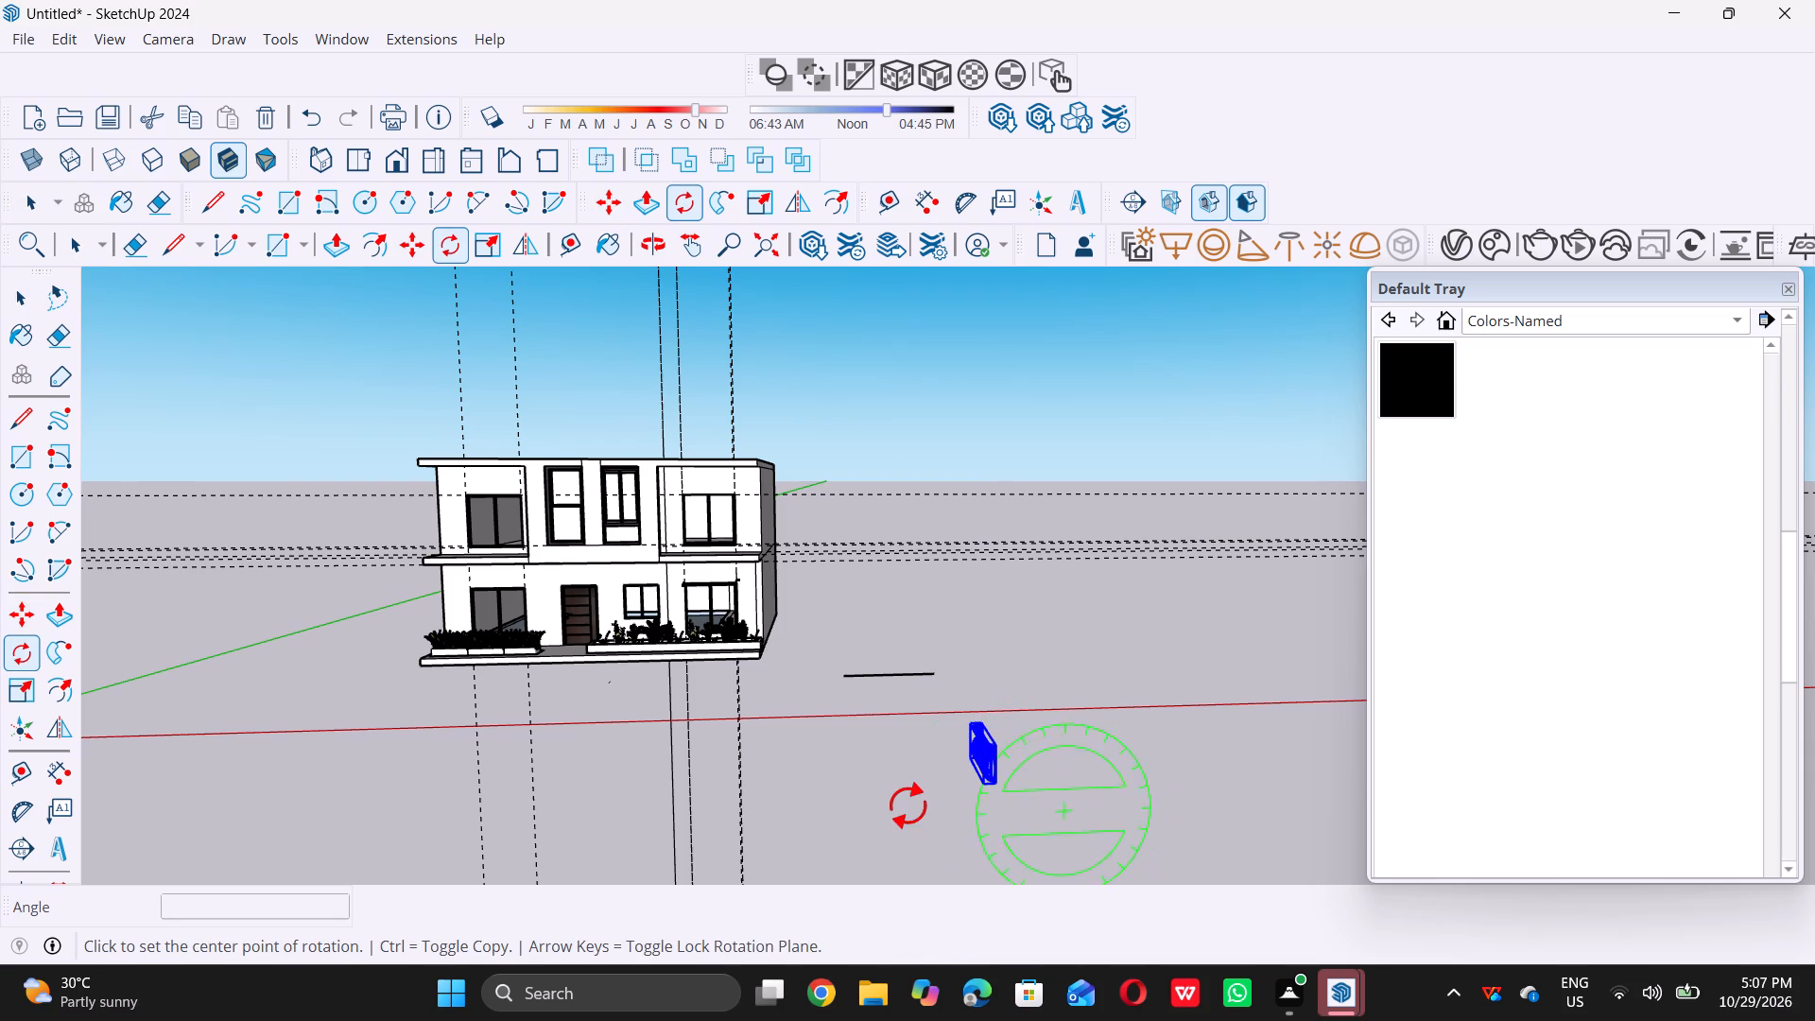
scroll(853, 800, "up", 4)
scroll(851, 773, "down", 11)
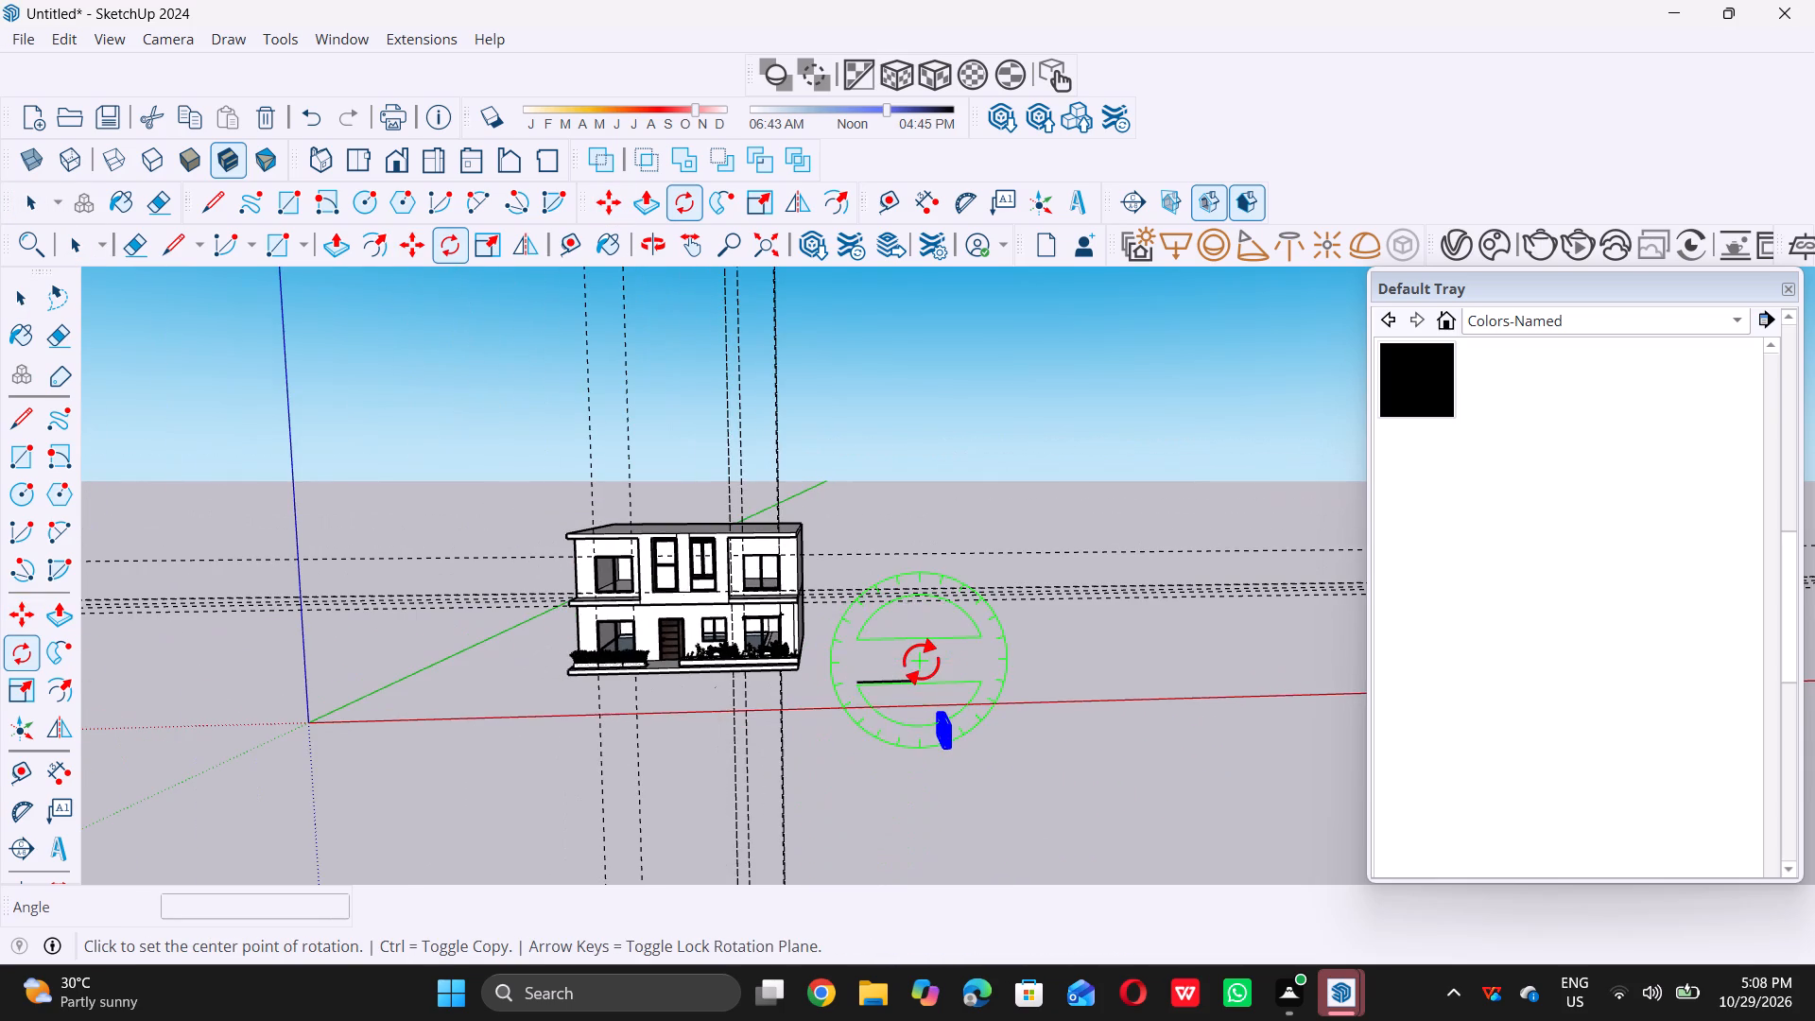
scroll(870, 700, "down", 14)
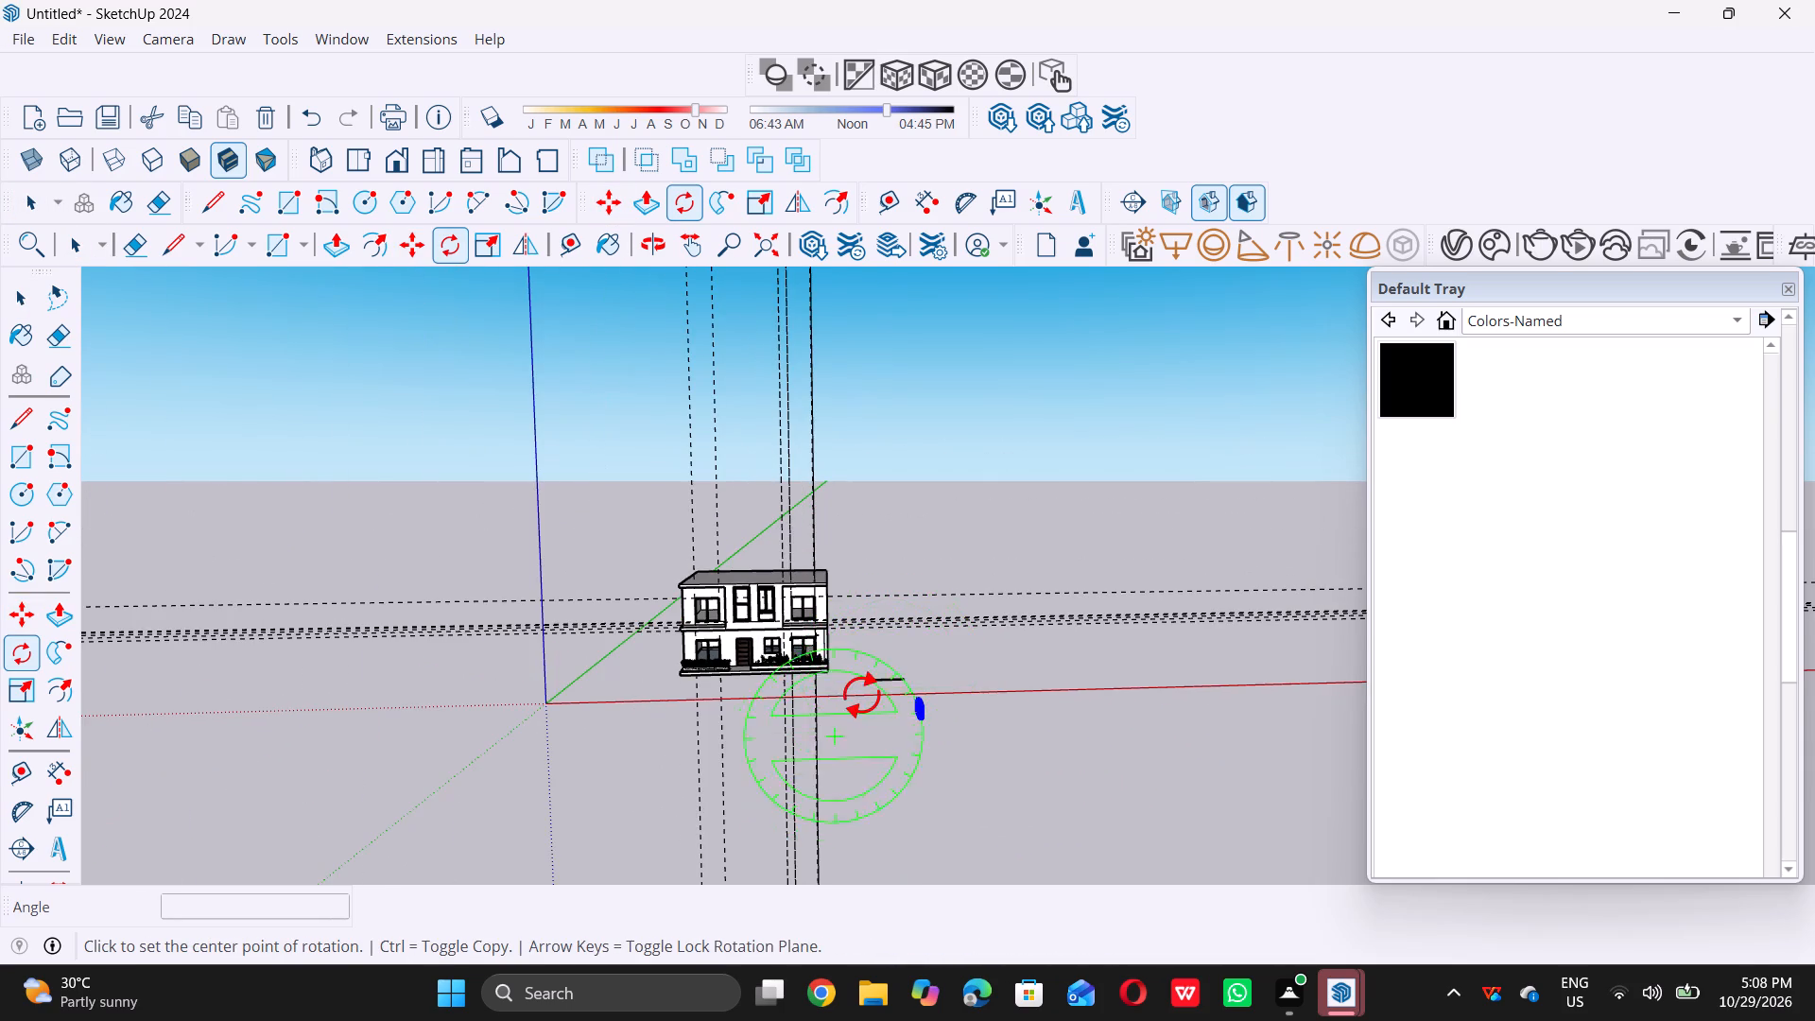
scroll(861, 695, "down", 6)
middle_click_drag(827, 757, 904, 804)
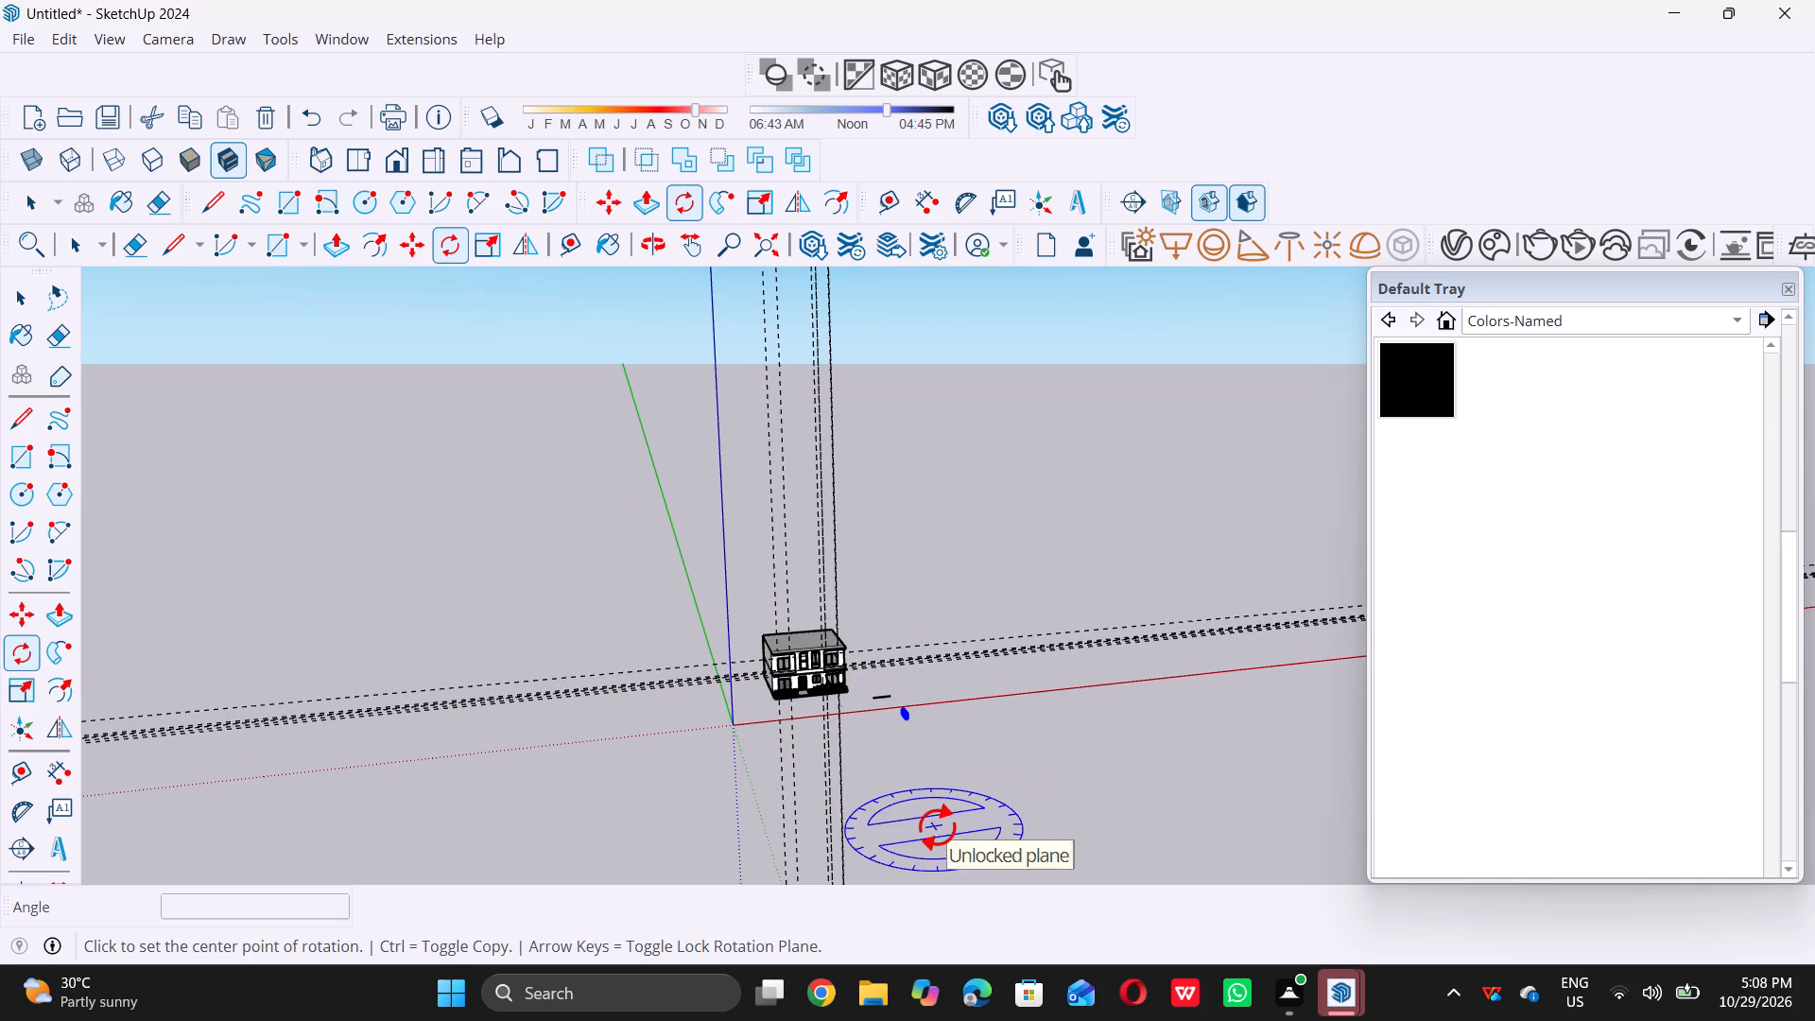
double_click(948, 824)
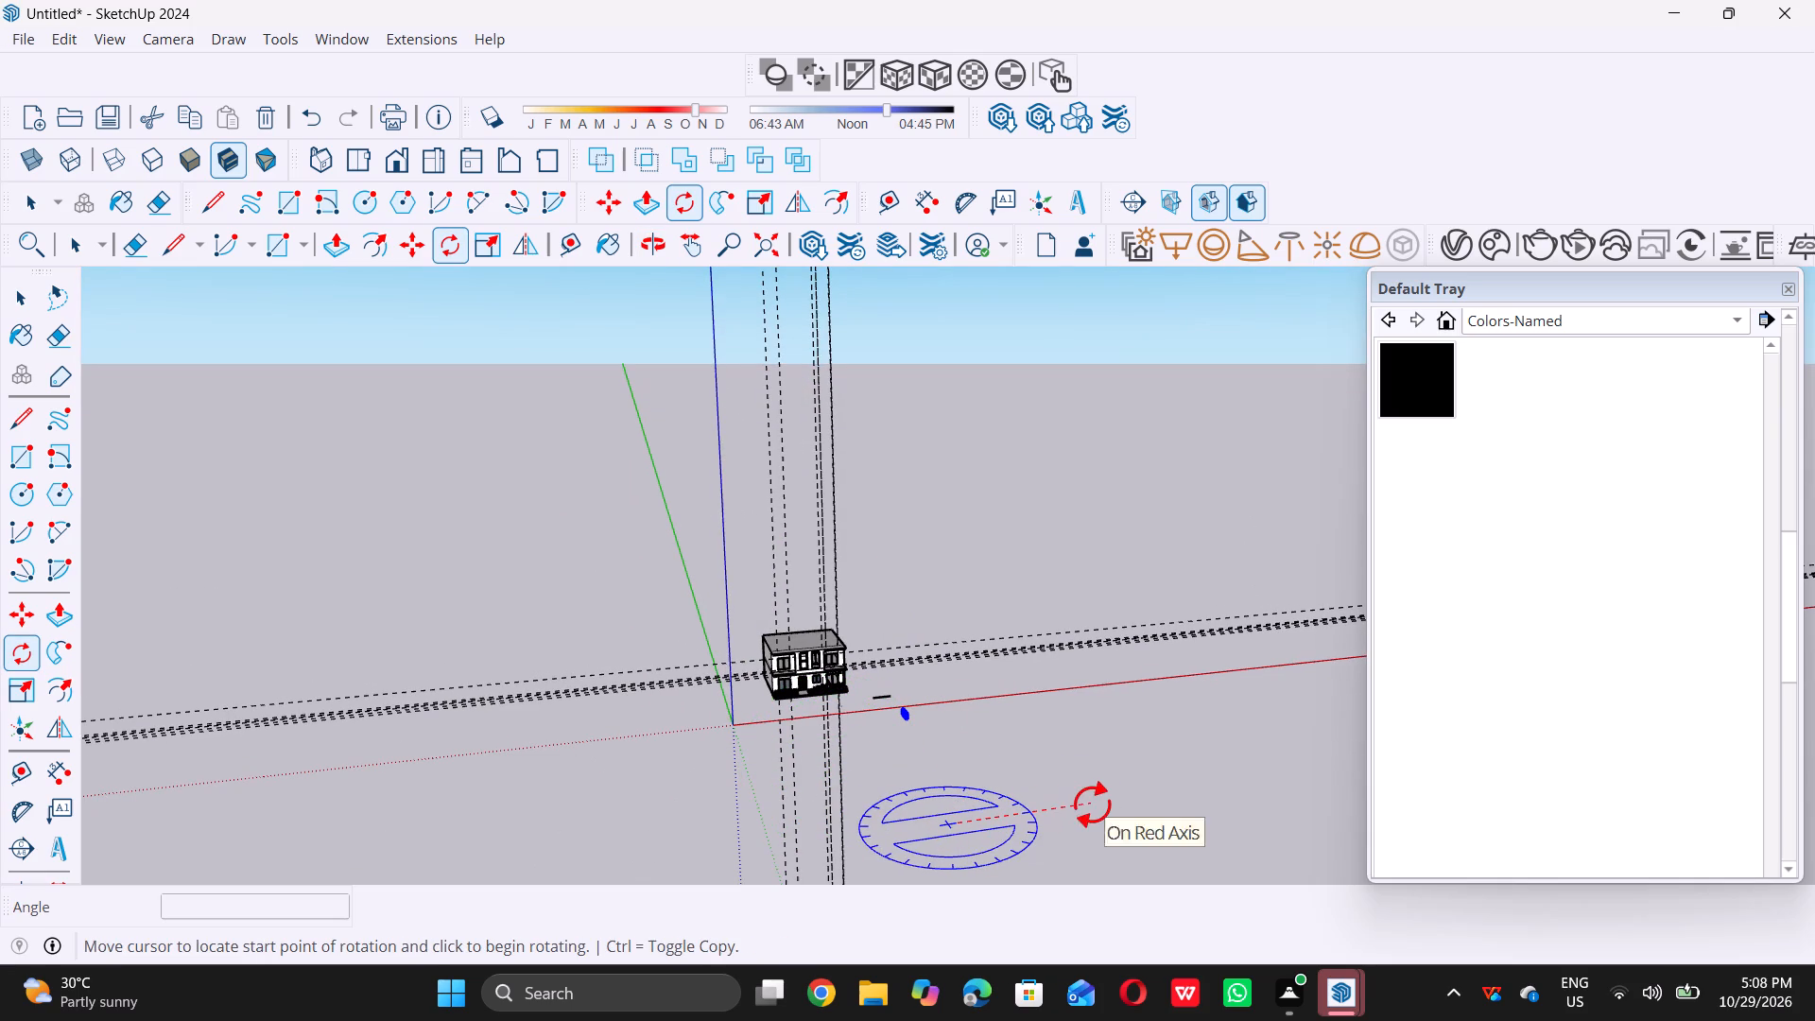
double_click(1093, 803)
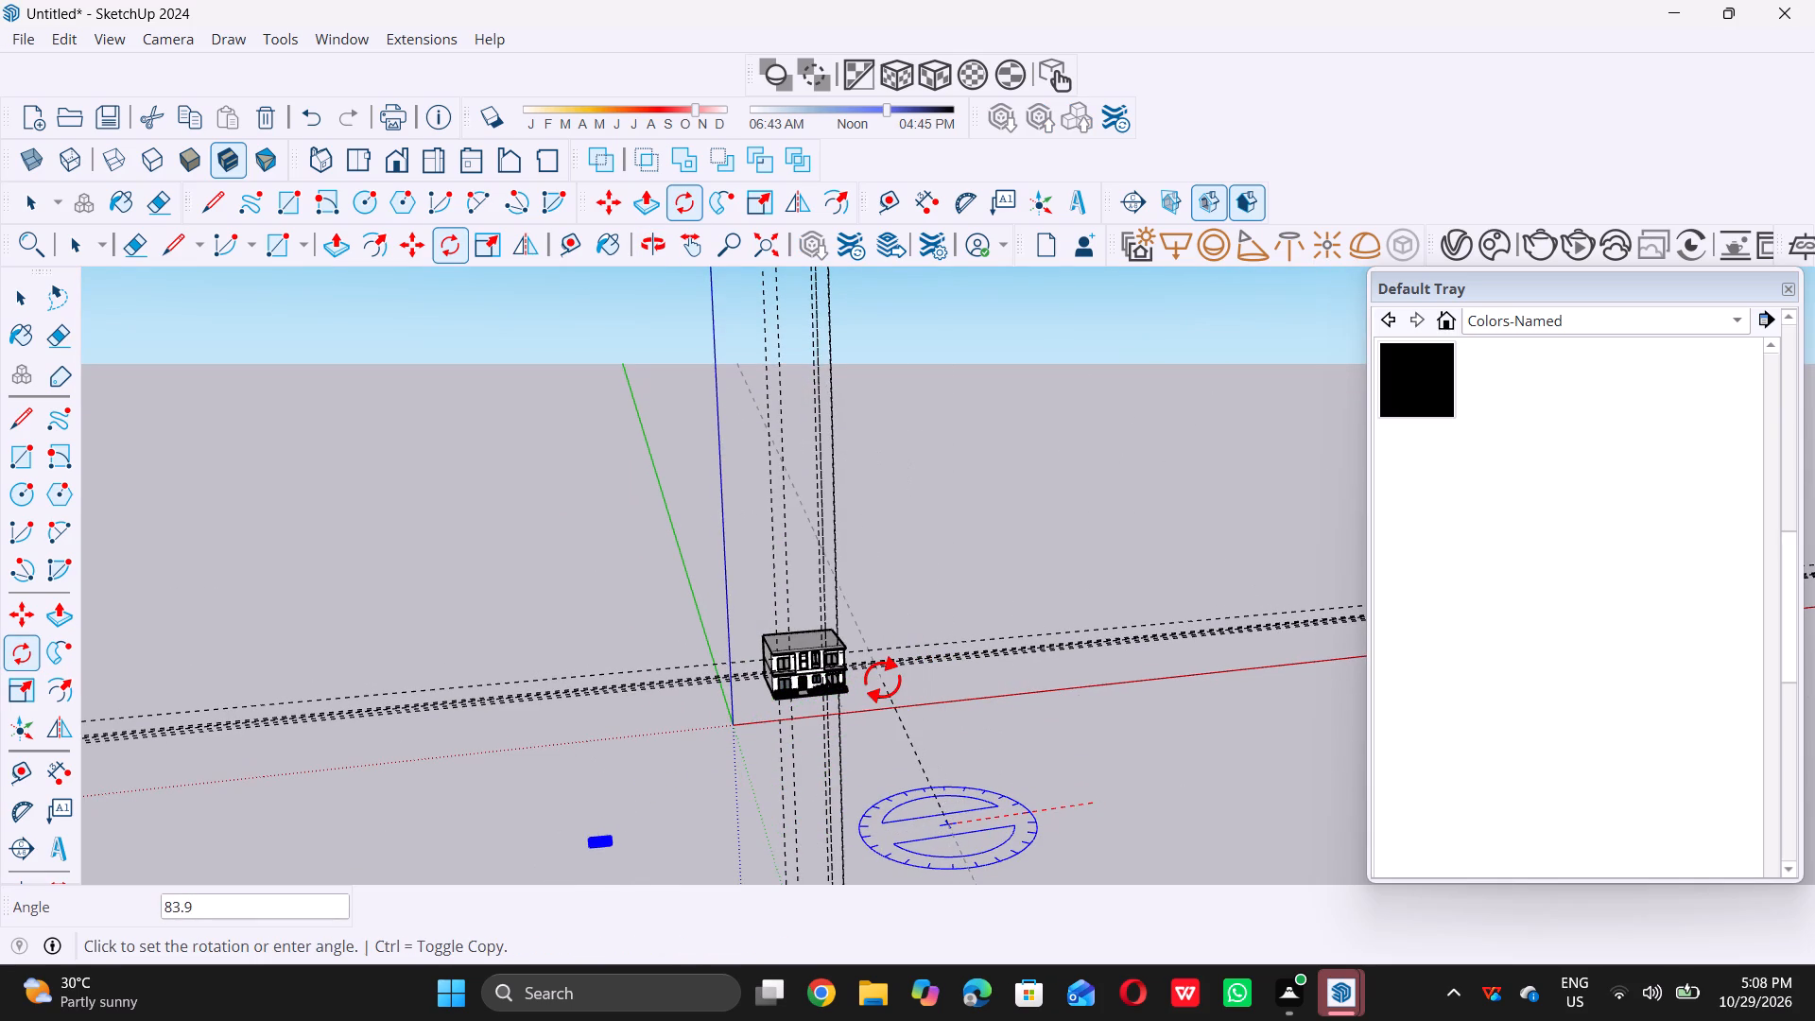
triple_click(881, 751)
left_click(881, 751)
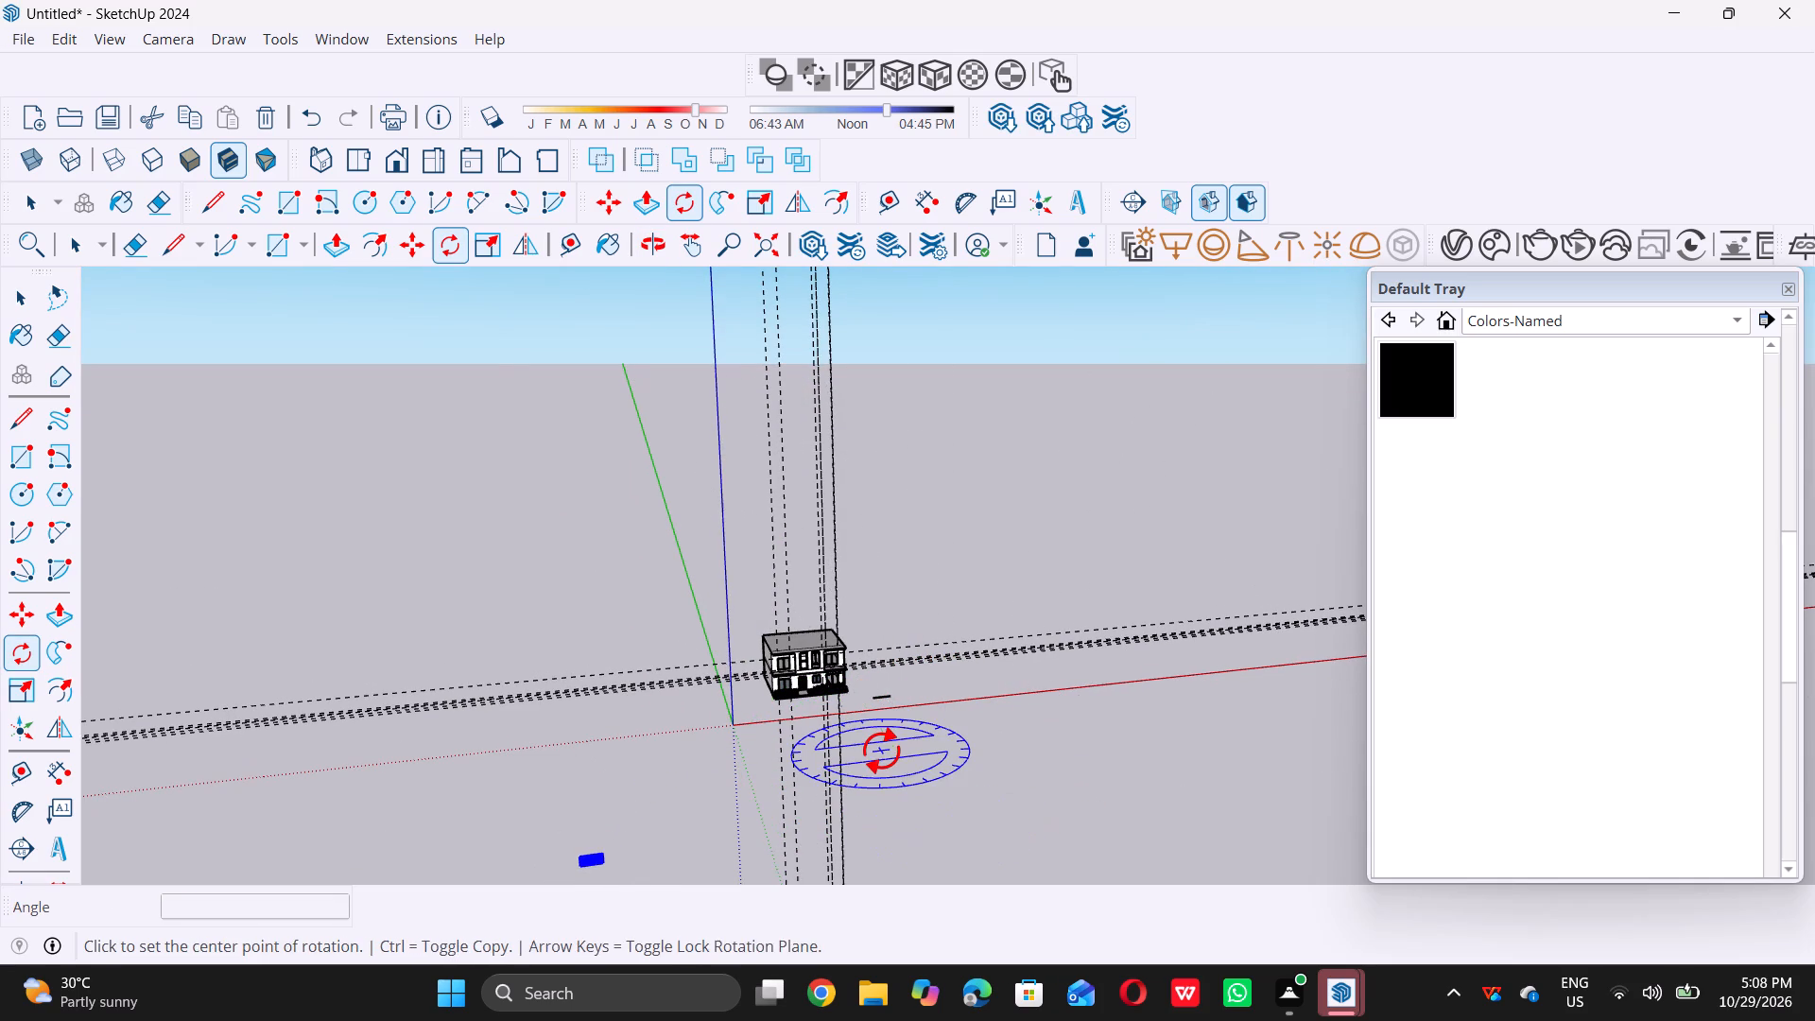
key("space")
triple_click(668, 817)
Examine the imported scroll railing's shape and size in comparison with the house.
scroll(668, 817, "down", 4)
scroll(647, 841, "up", 18)
scroll(598, 849, "up", 6)
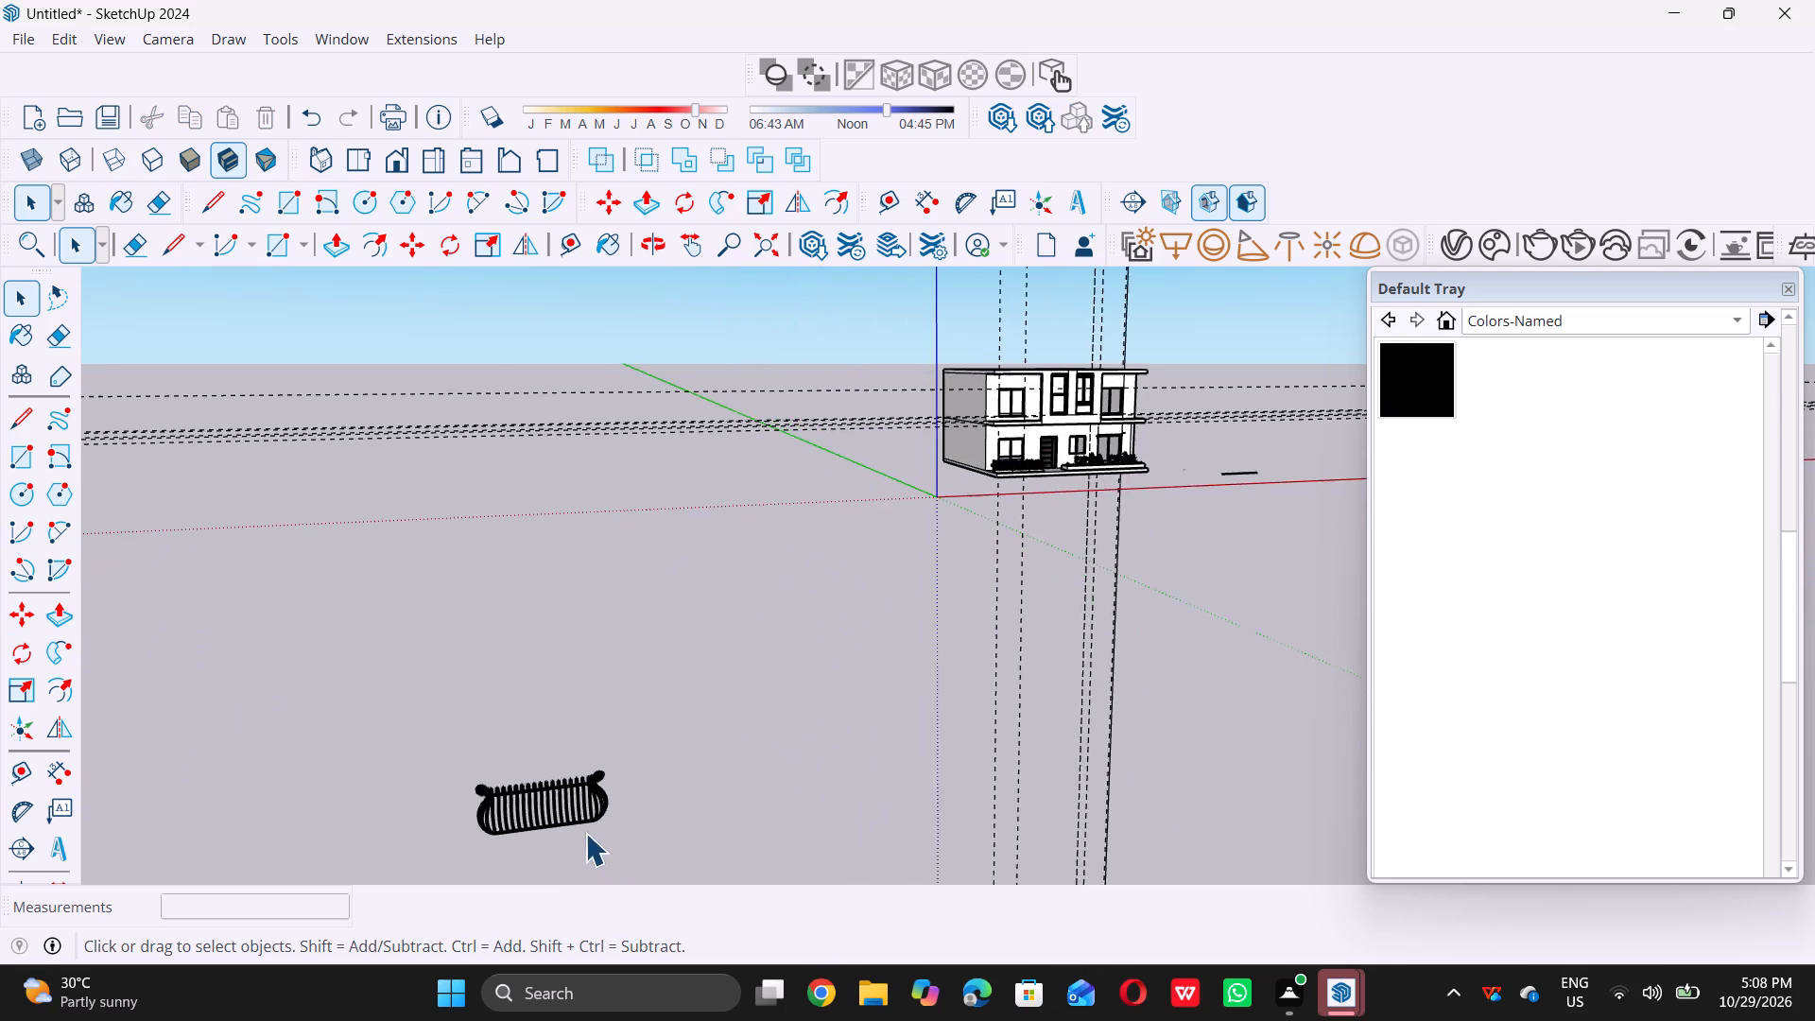
scroll(585, 833, "up", 13)
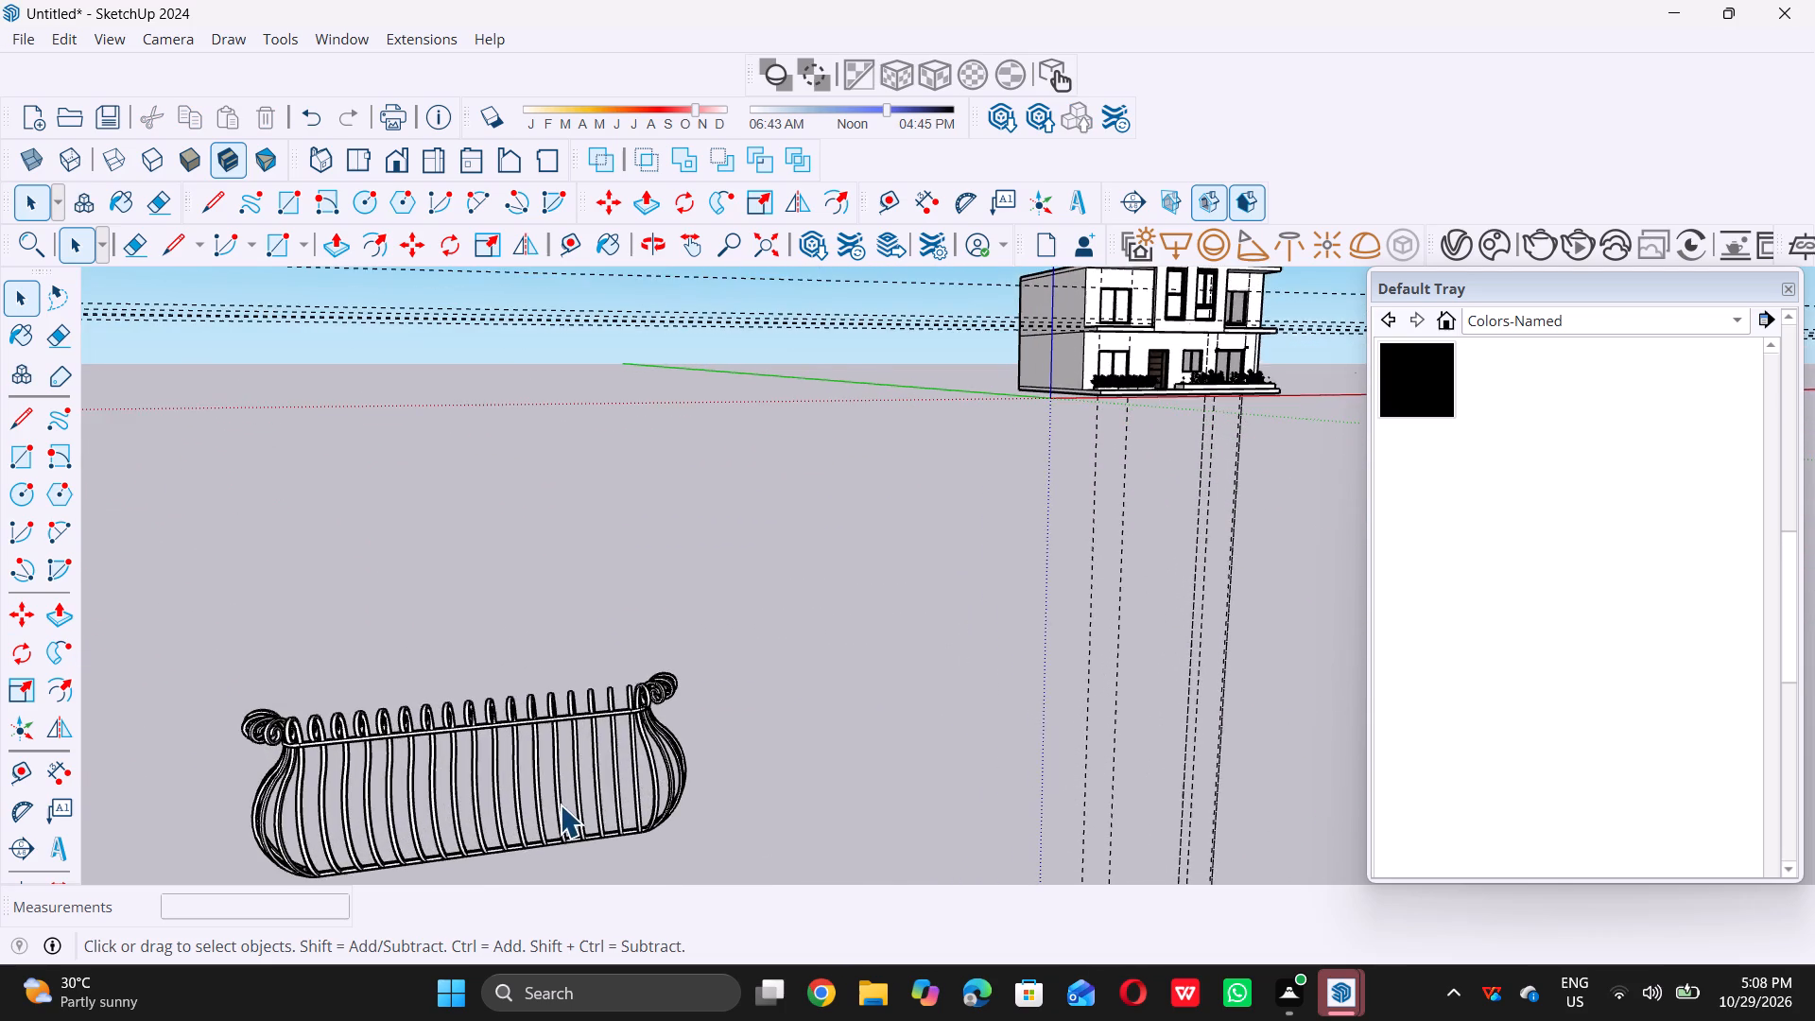
scroll(560, 805, "up", 5)
scroll(564, 803, "down", 4)
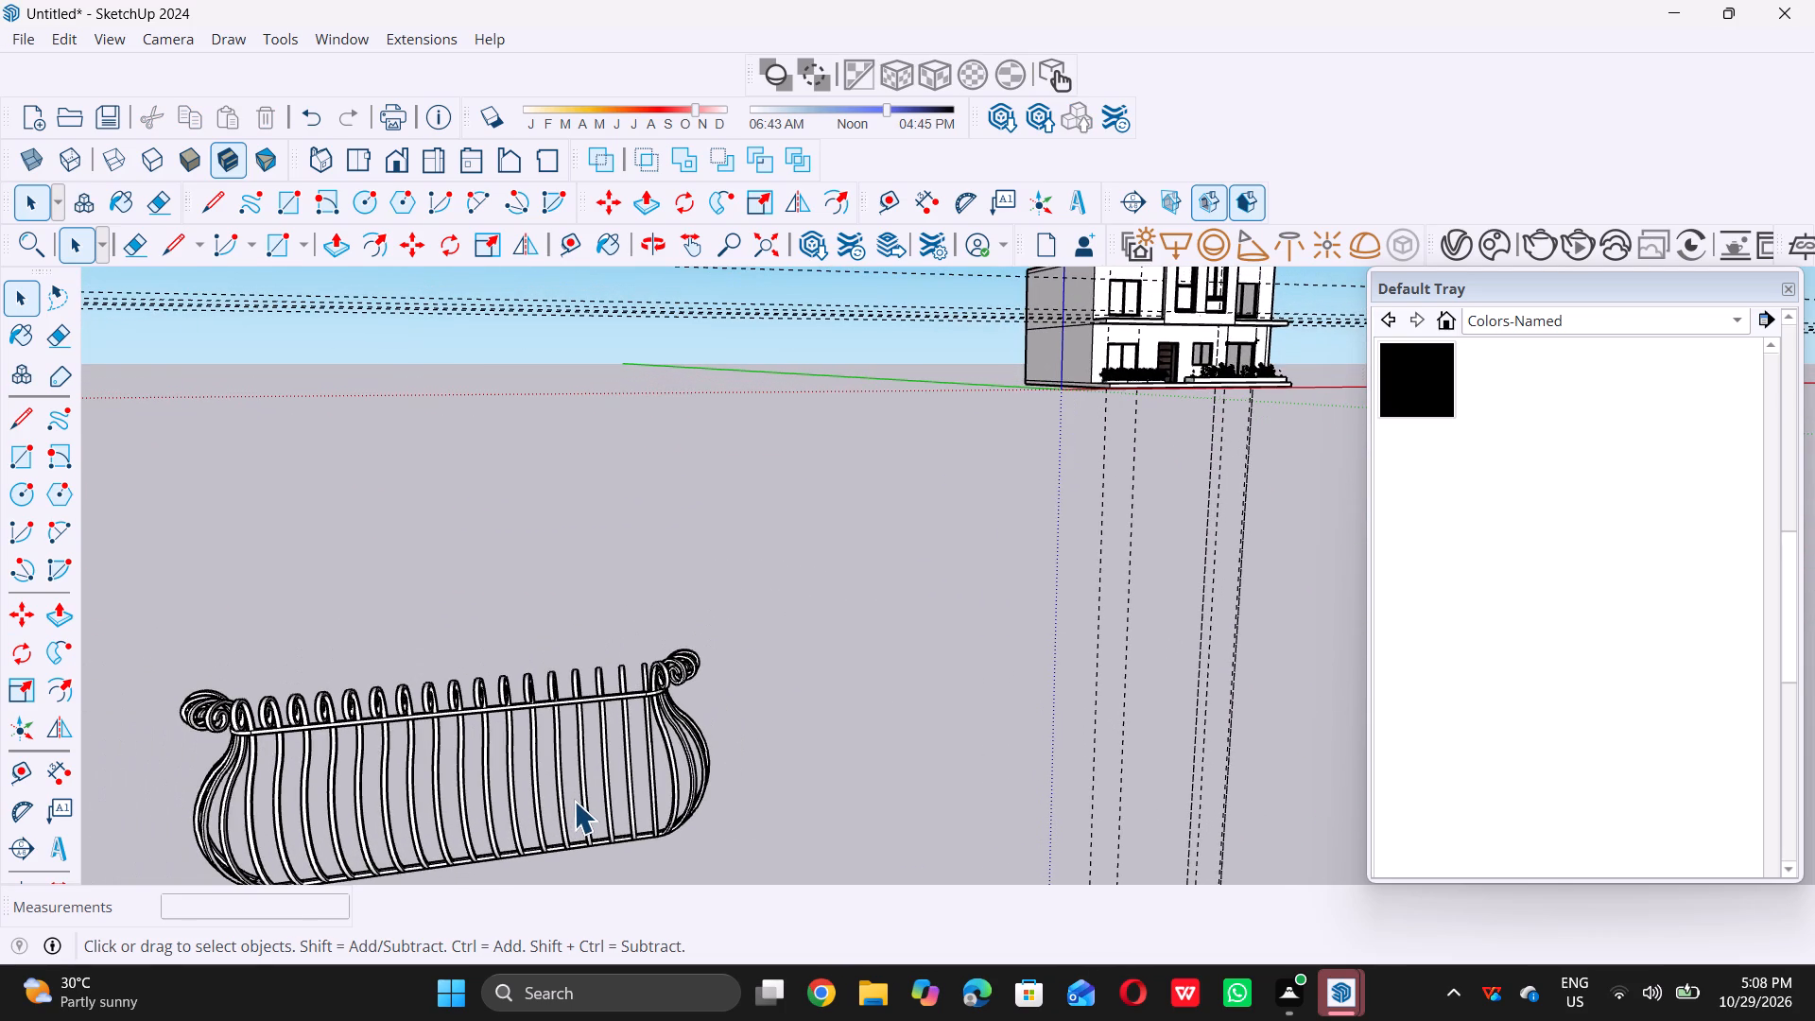
scroll(574, 801, "down", 2)
double_click(574, 801)
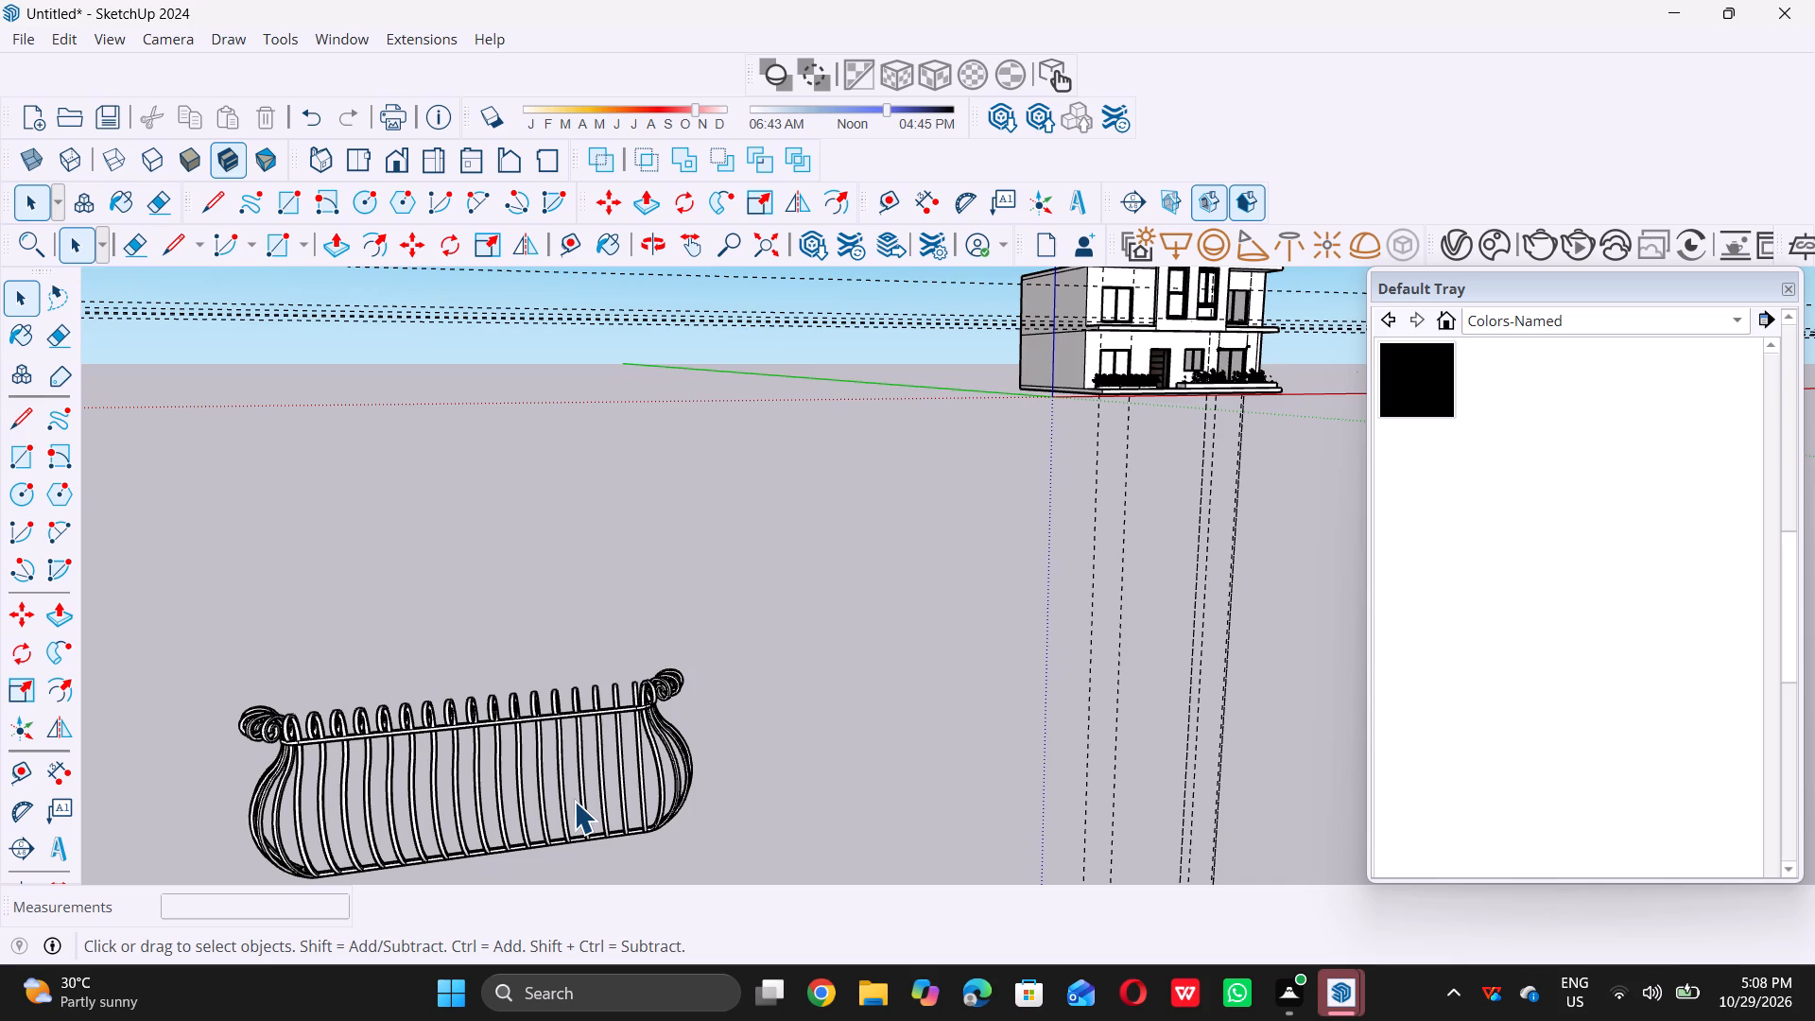
scroll(575, 801, "down", 6)
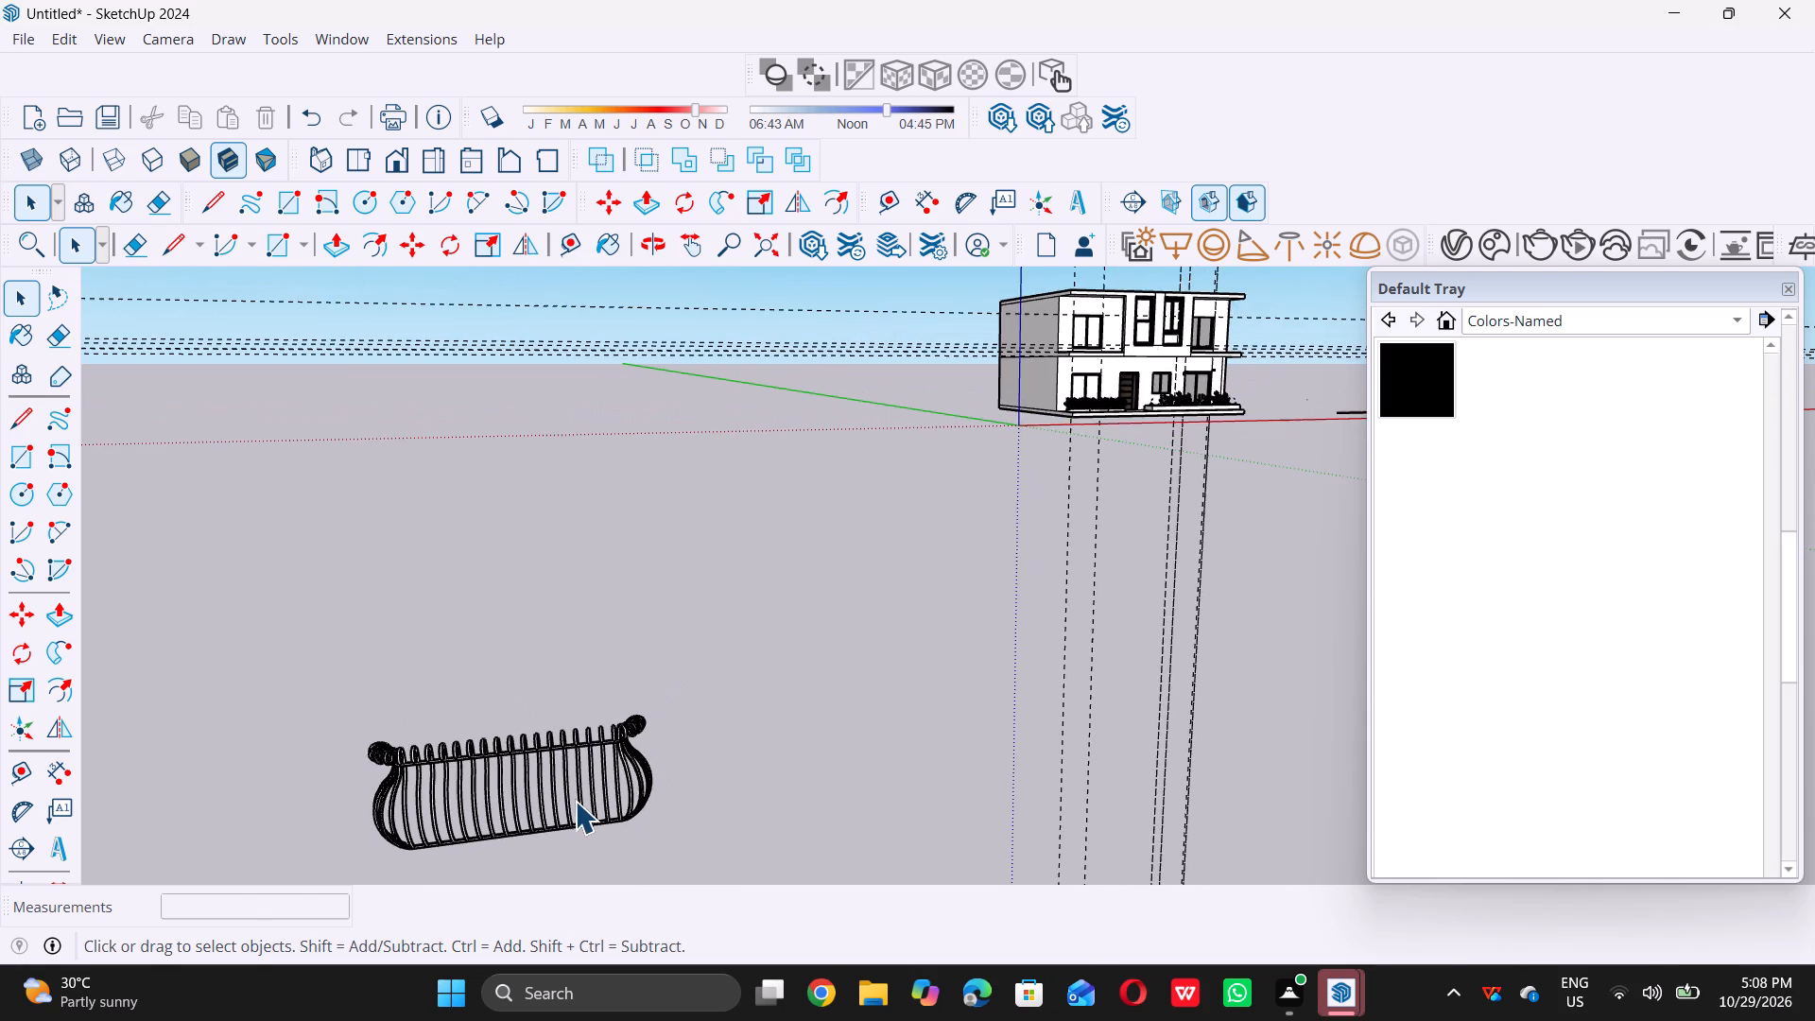
triple_click(579, 798)
left_click(871, 811)
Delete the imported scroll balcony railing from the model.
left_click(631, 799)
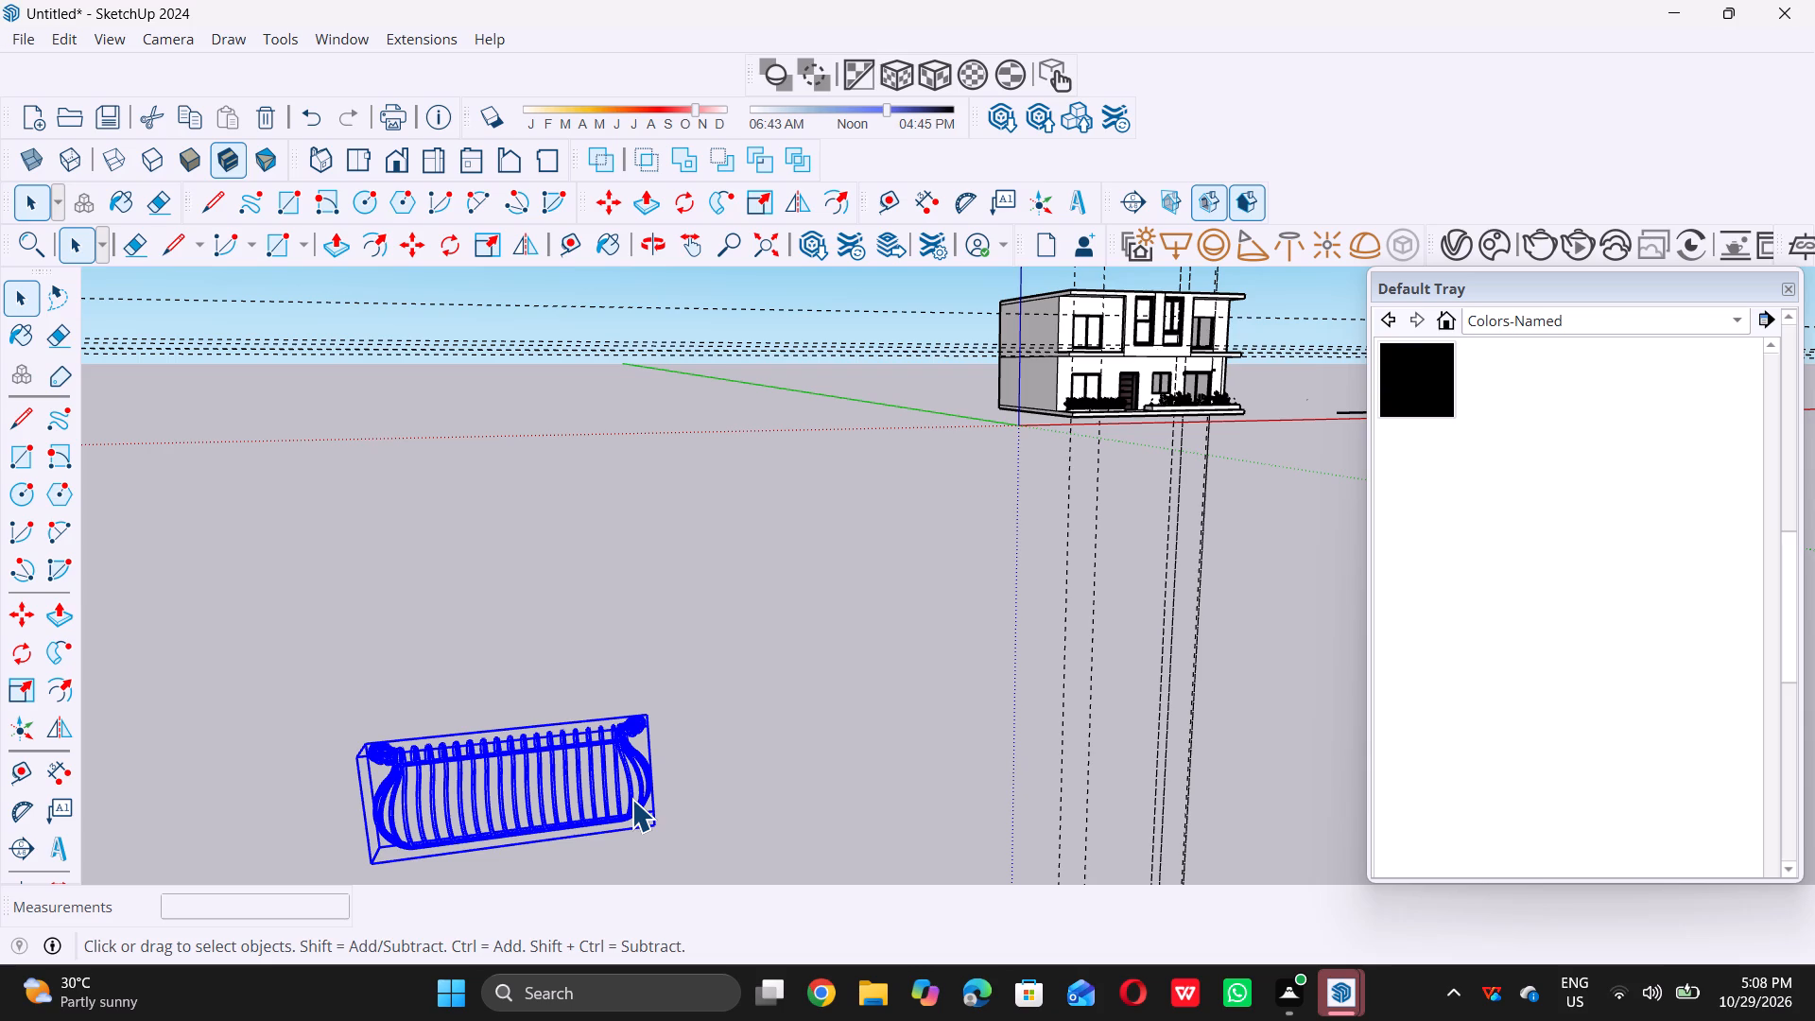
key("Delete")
Draw a circle with a radius of about 3" on the upper front wall beside the balcony window, centred on the horizontal guide line.
scroll(781, 770, "down", 5)
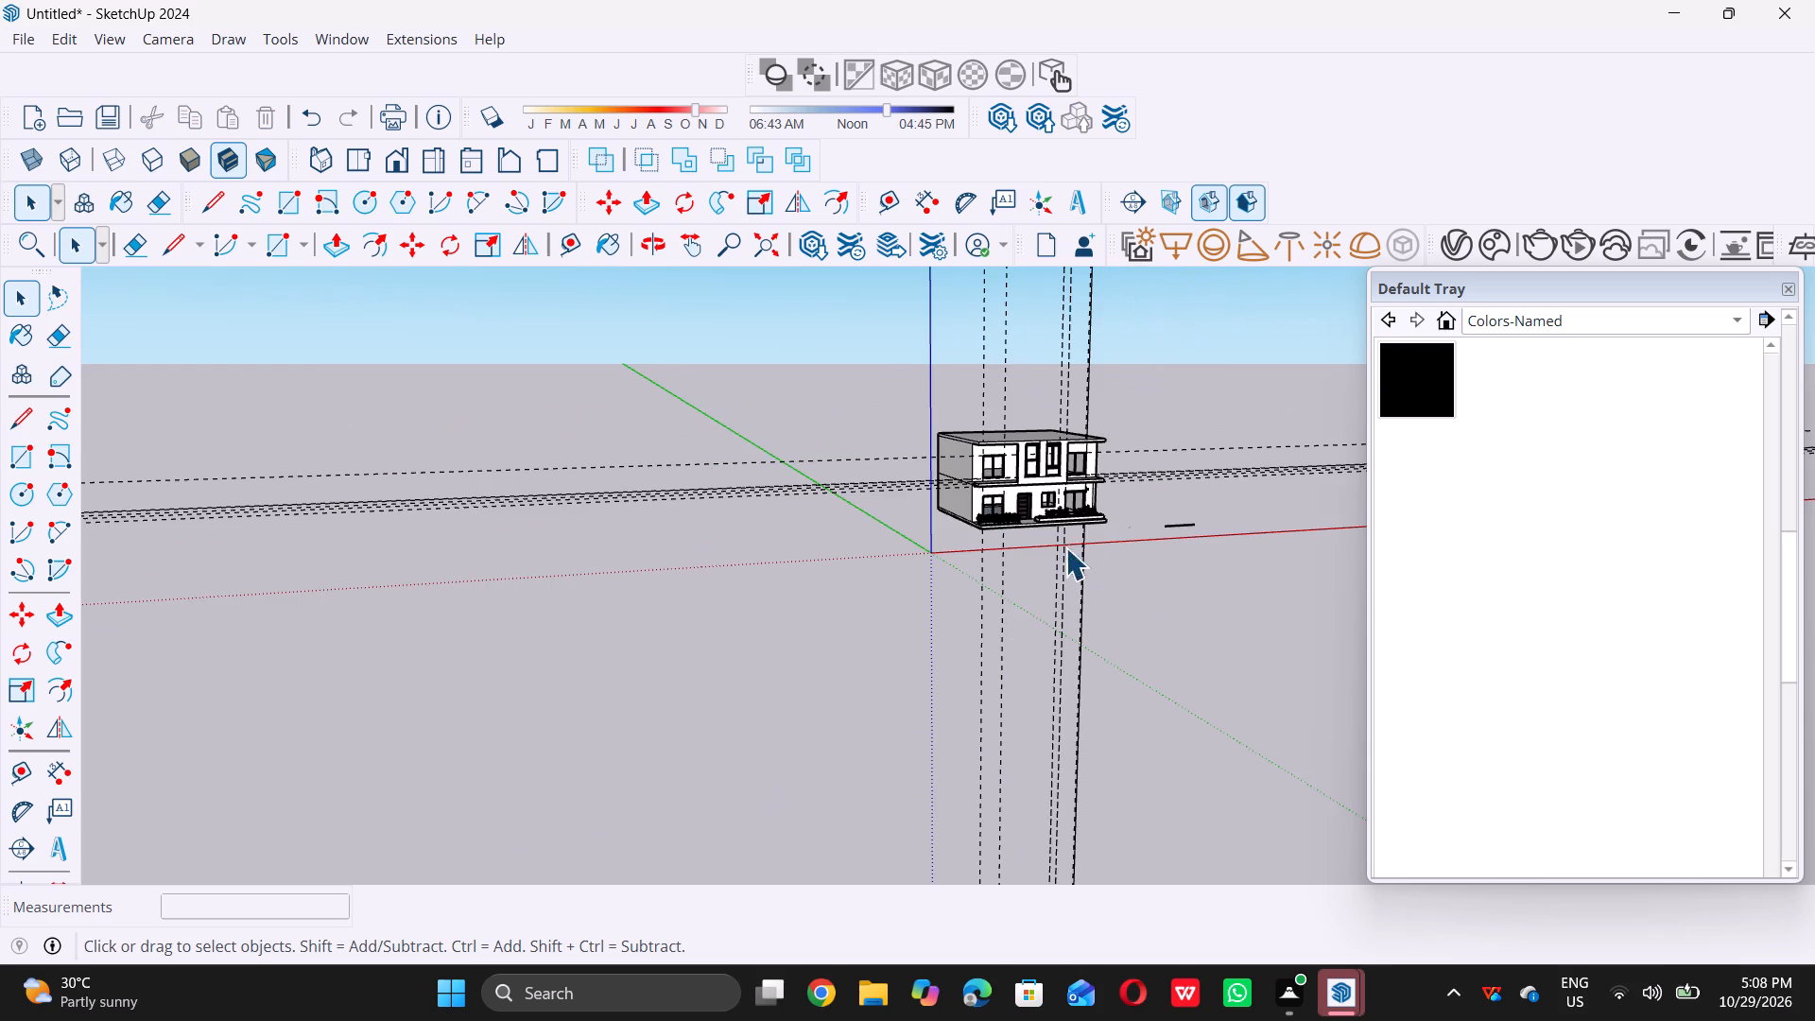
scroll(1069, 529, "up", 5)
scroll(1018, 429, "up", 14)
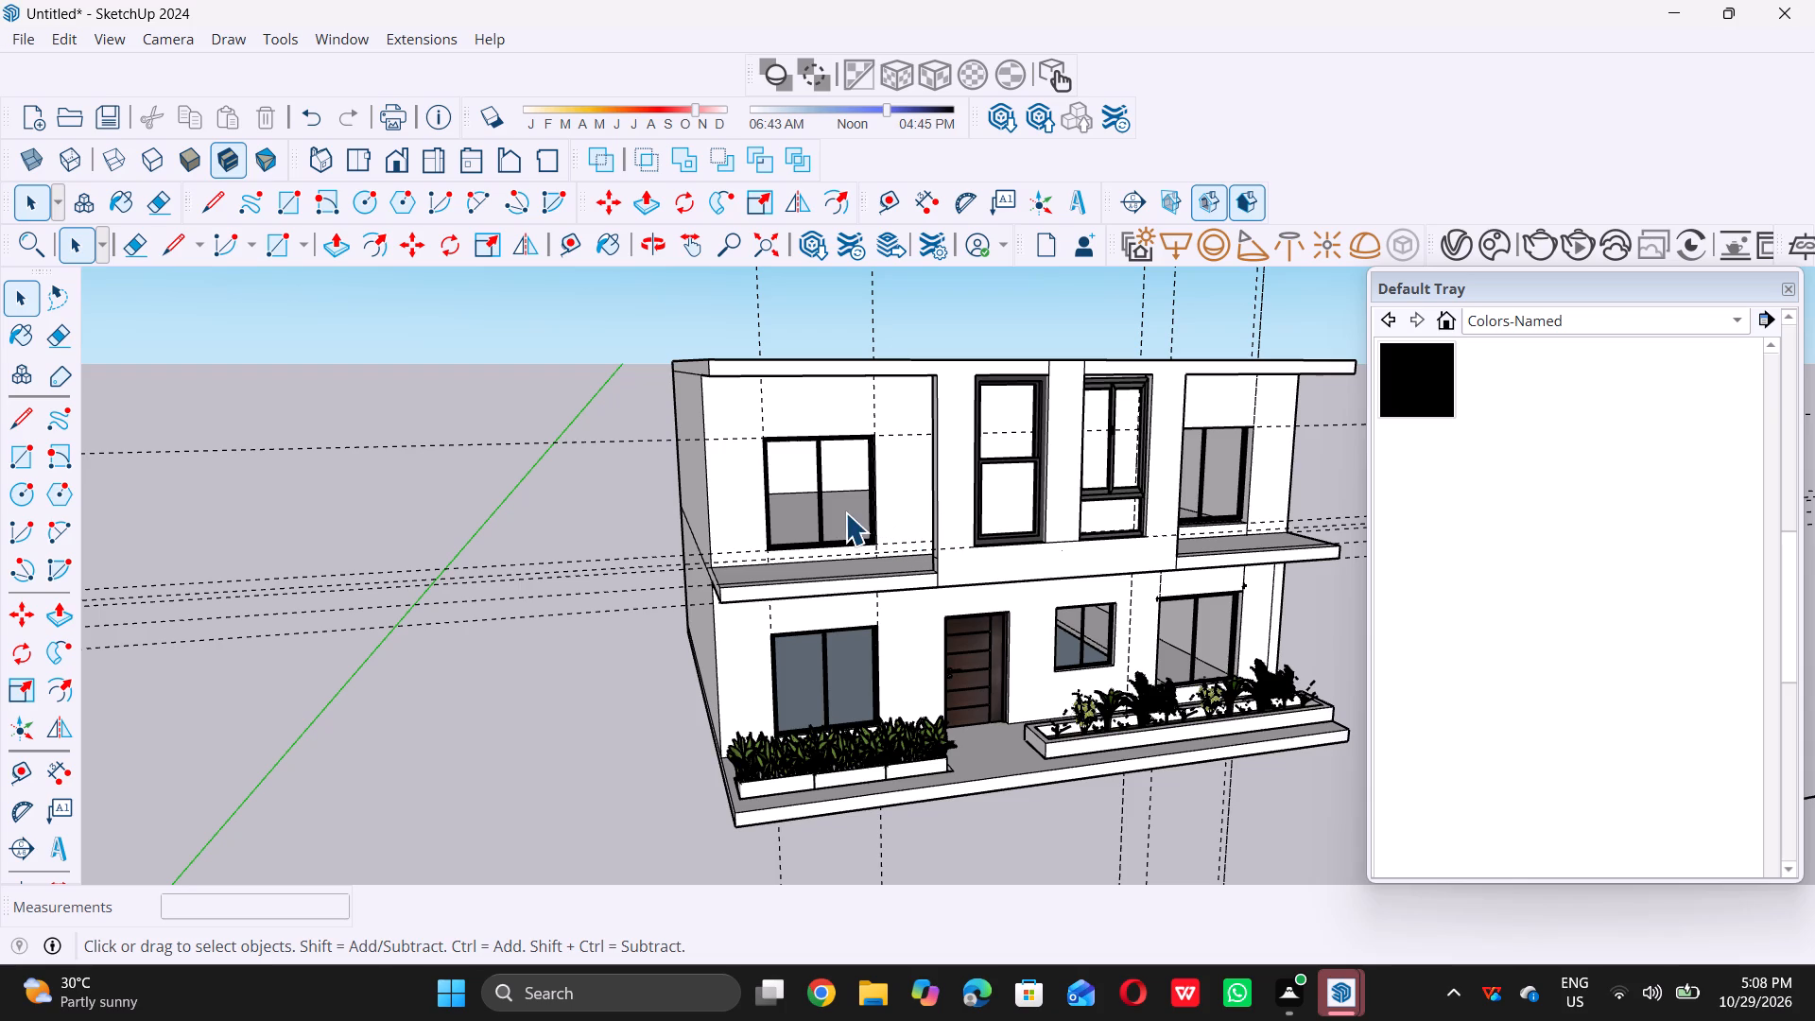
middle_click_drag(818, 502, 843, 552)
middle_click_drag(878, 577, 1026, 576)
scroll(1026, 576, "up", 15)
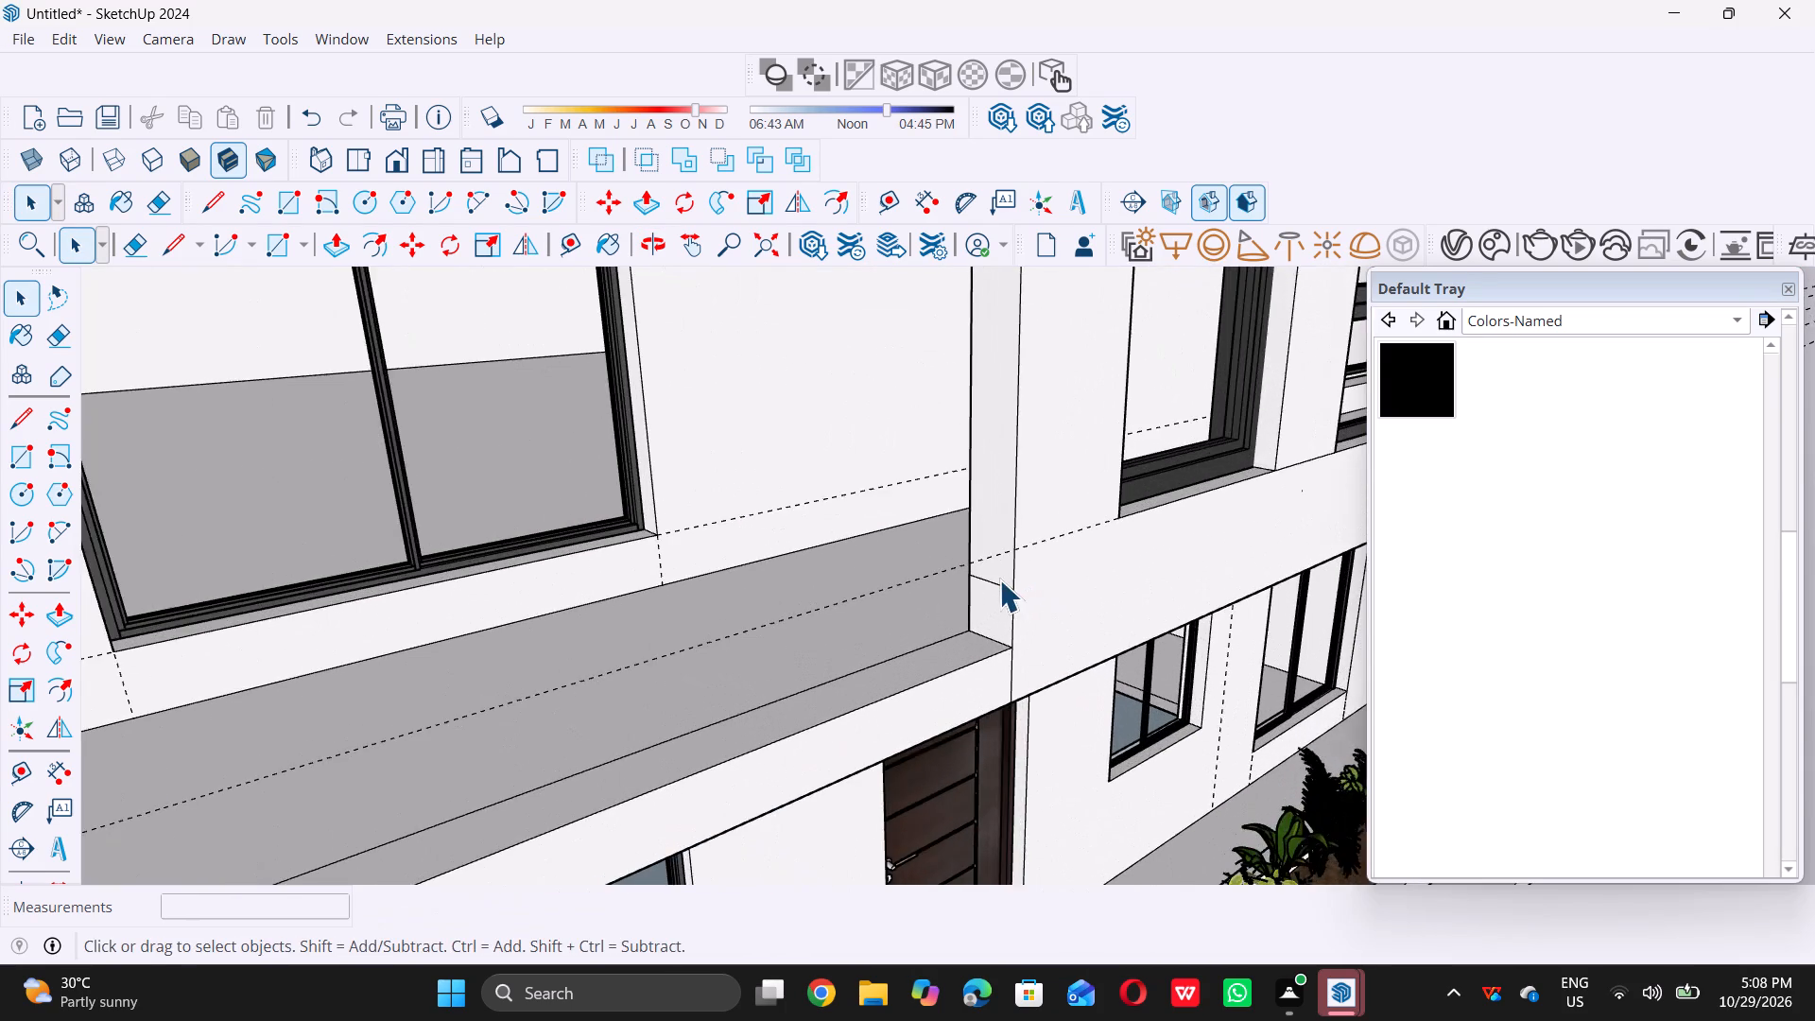
scroll(999, 580, "down", 10)
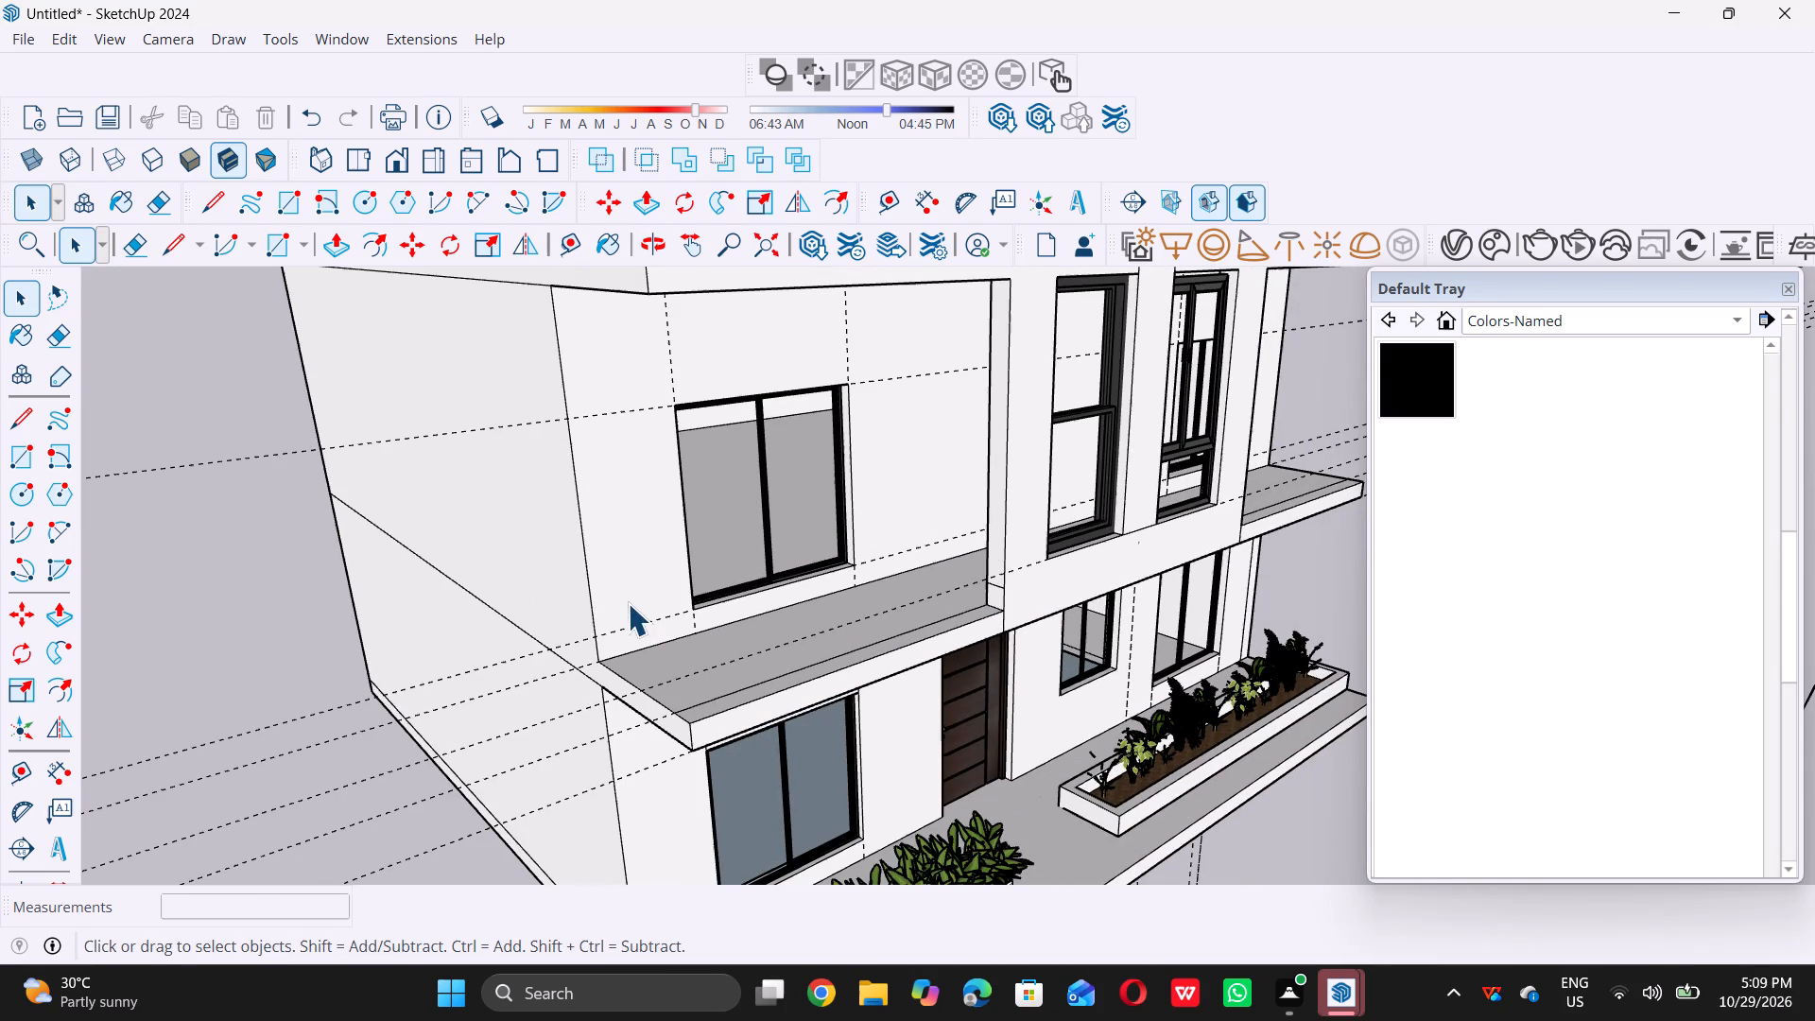
middle_click_drag(616, 621, 591, 589)
scroll(591, 589, "up", 5)
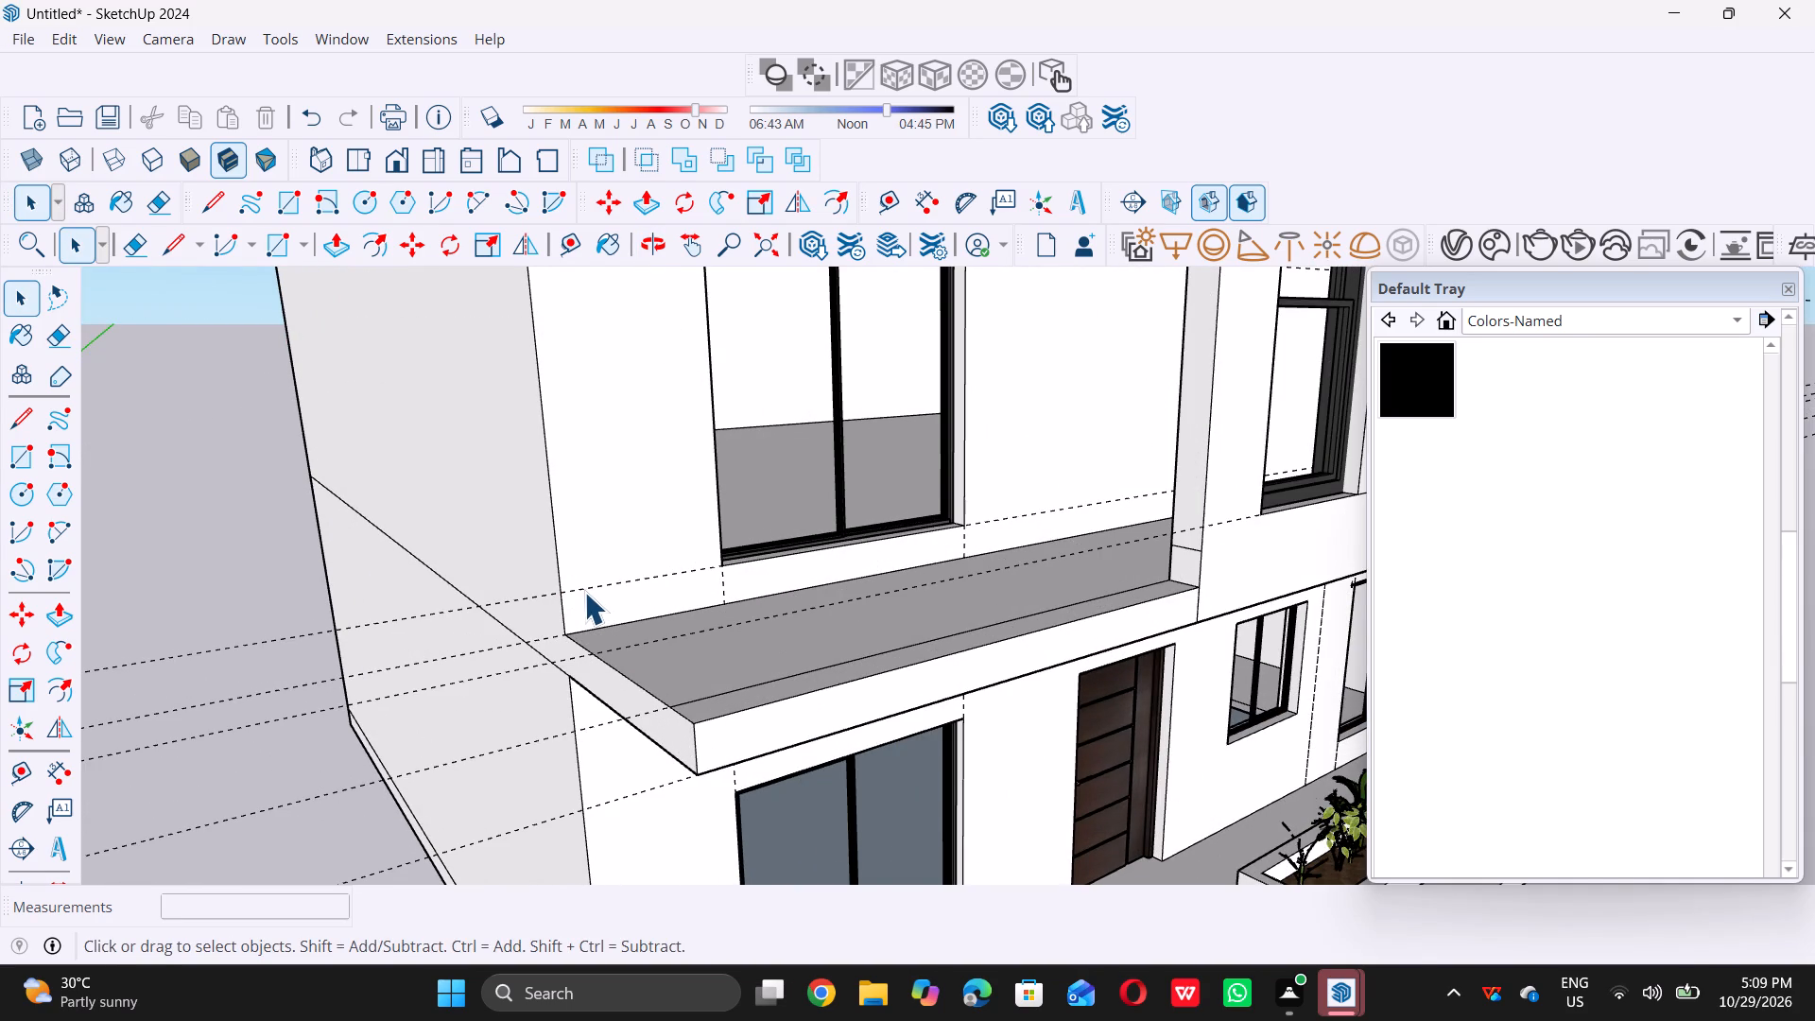
scroll(587, 587, "up", 3)
key("c")
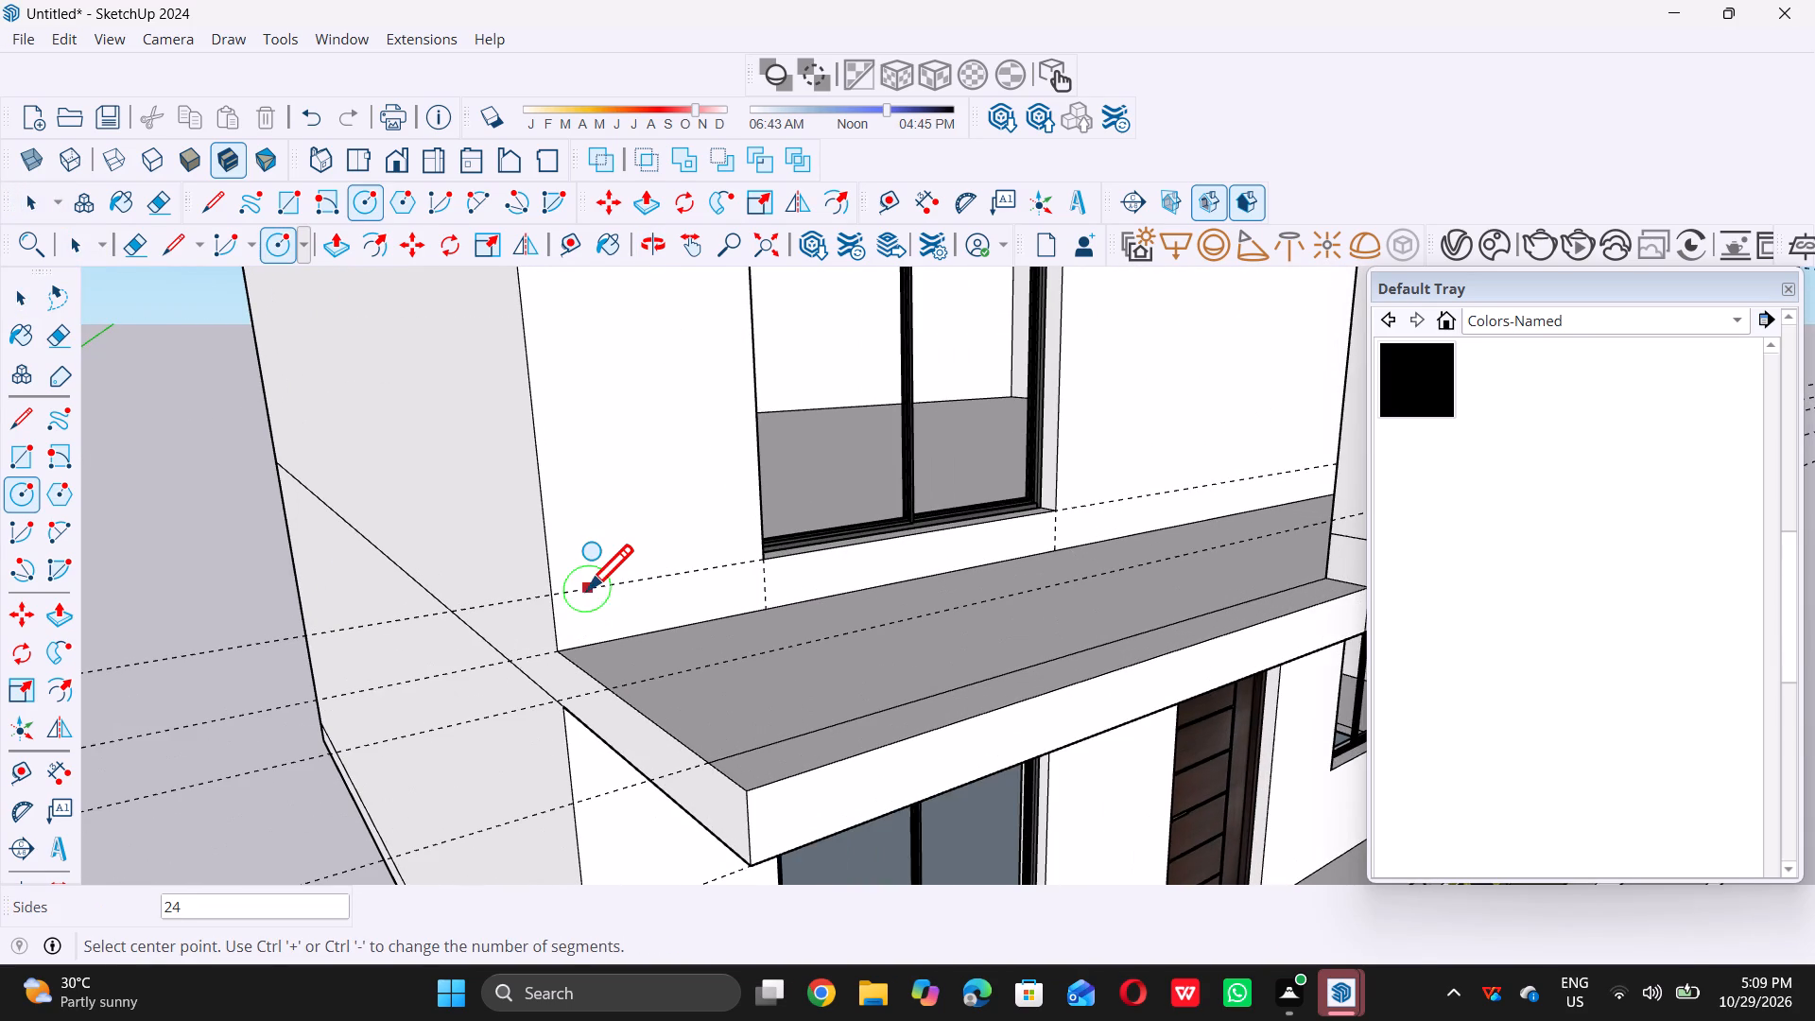
scroll(598, 583, "up", 3)
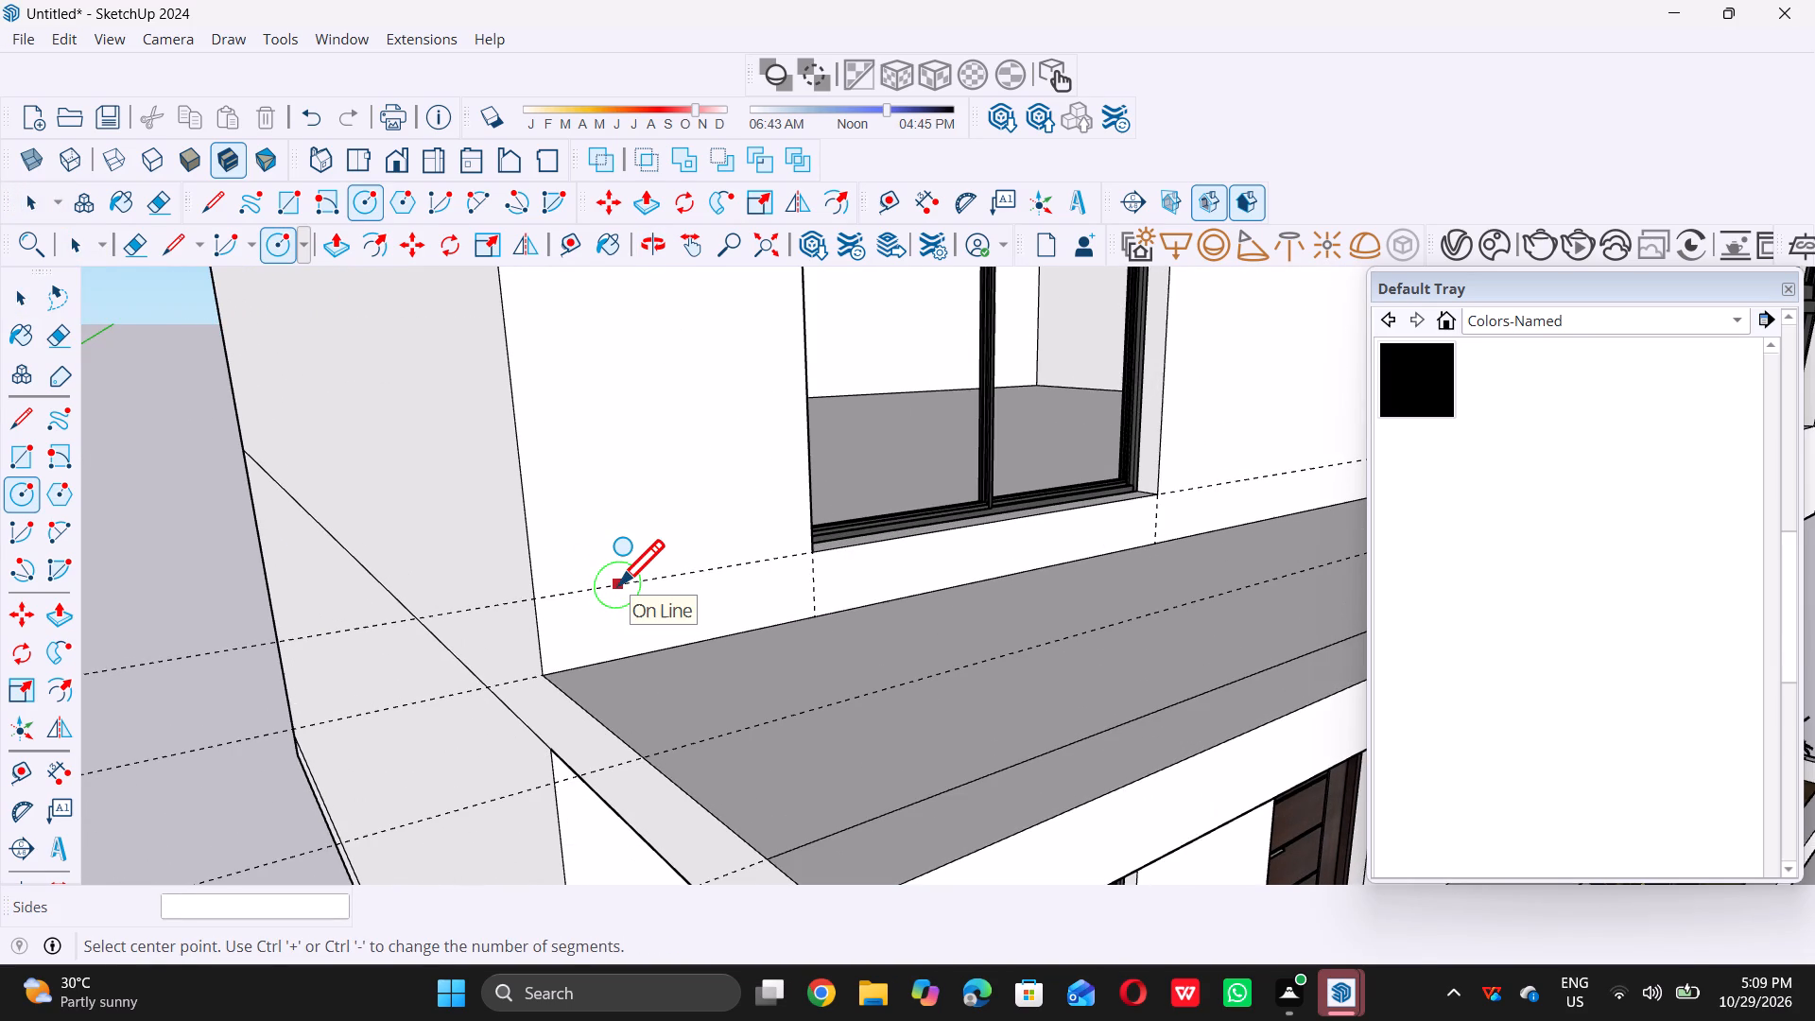
left_click(618, 580)
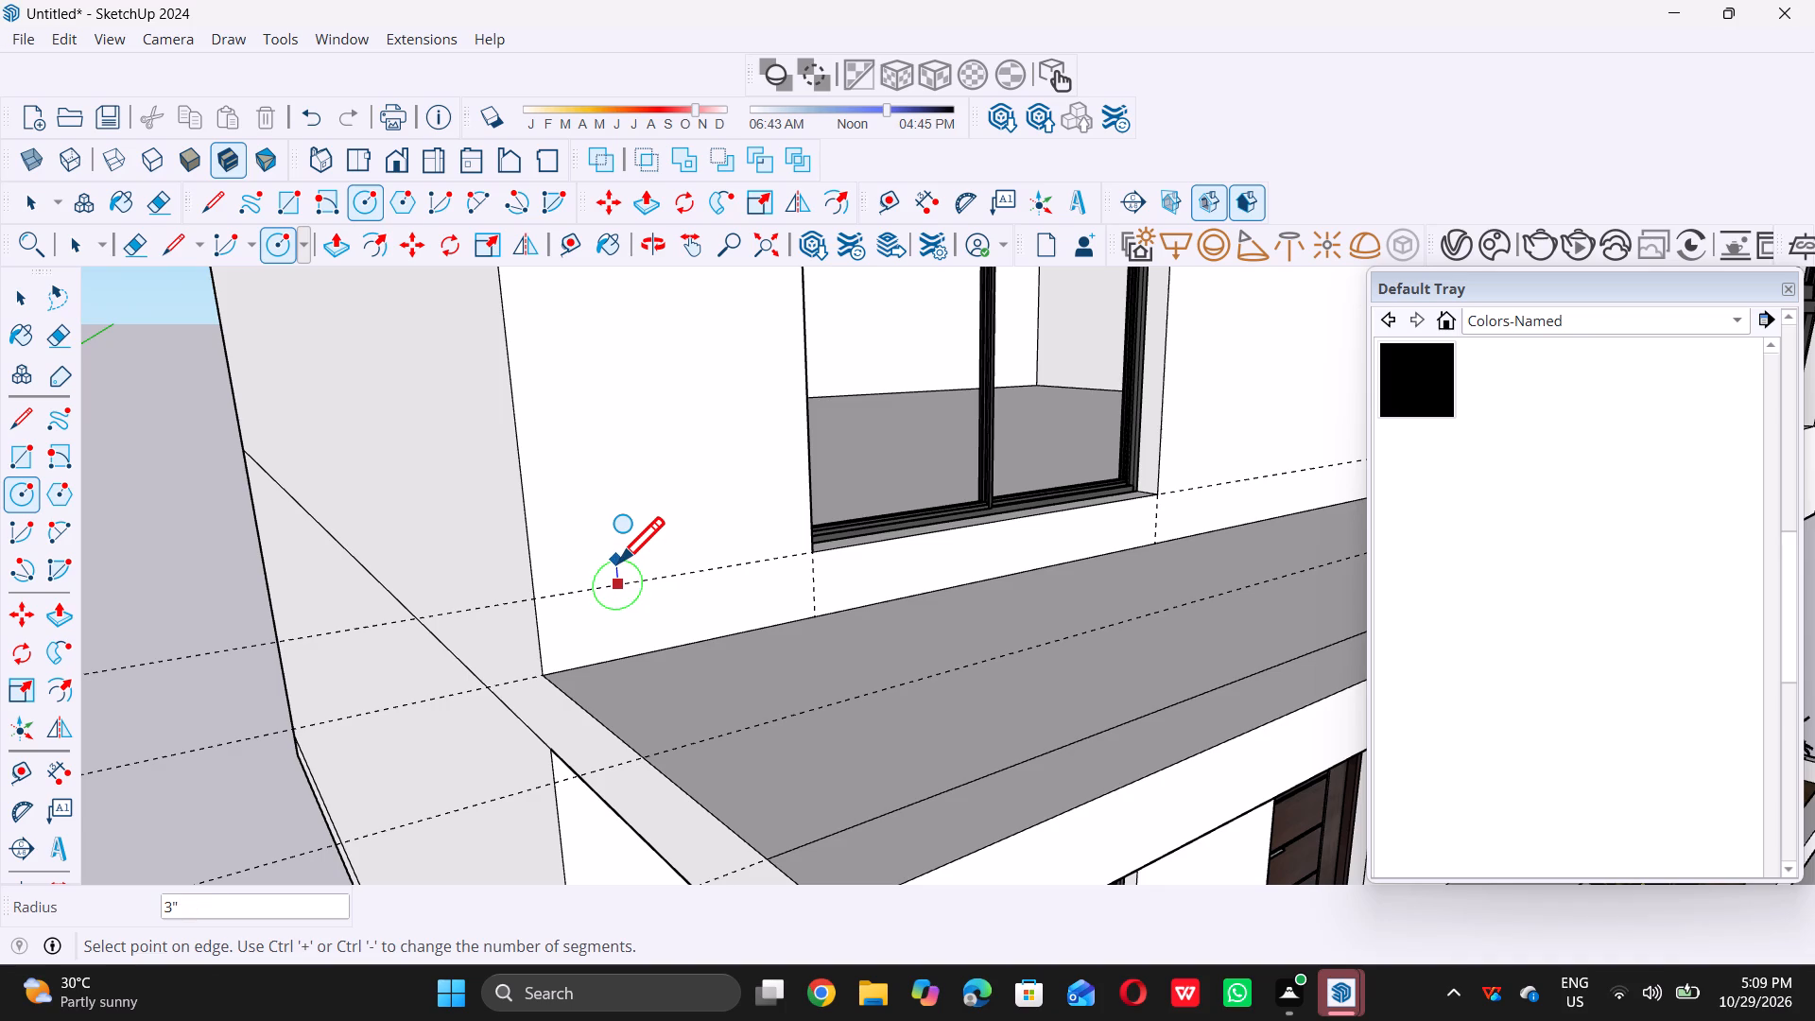
triple_click(619, 557)
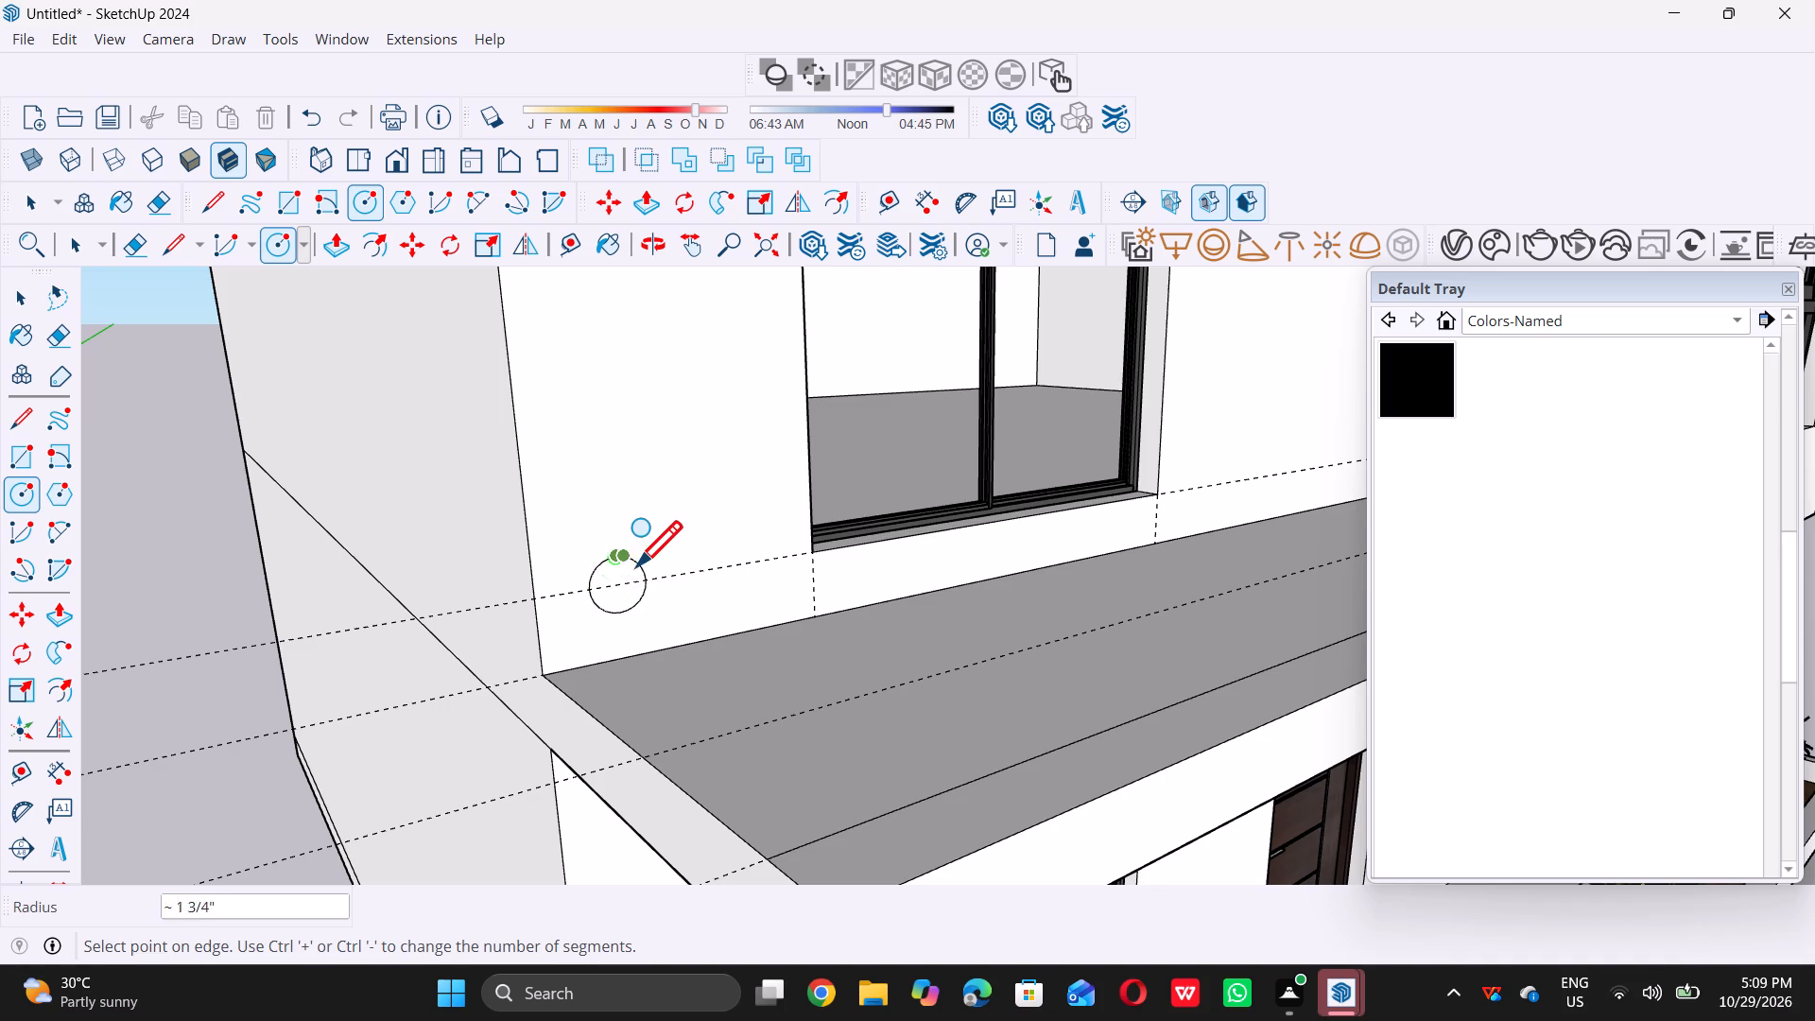
key("space")
Copy the wall circle straight up by about 1' 3", using its centre as the base point.
scroll(635, 573, "up", 5)
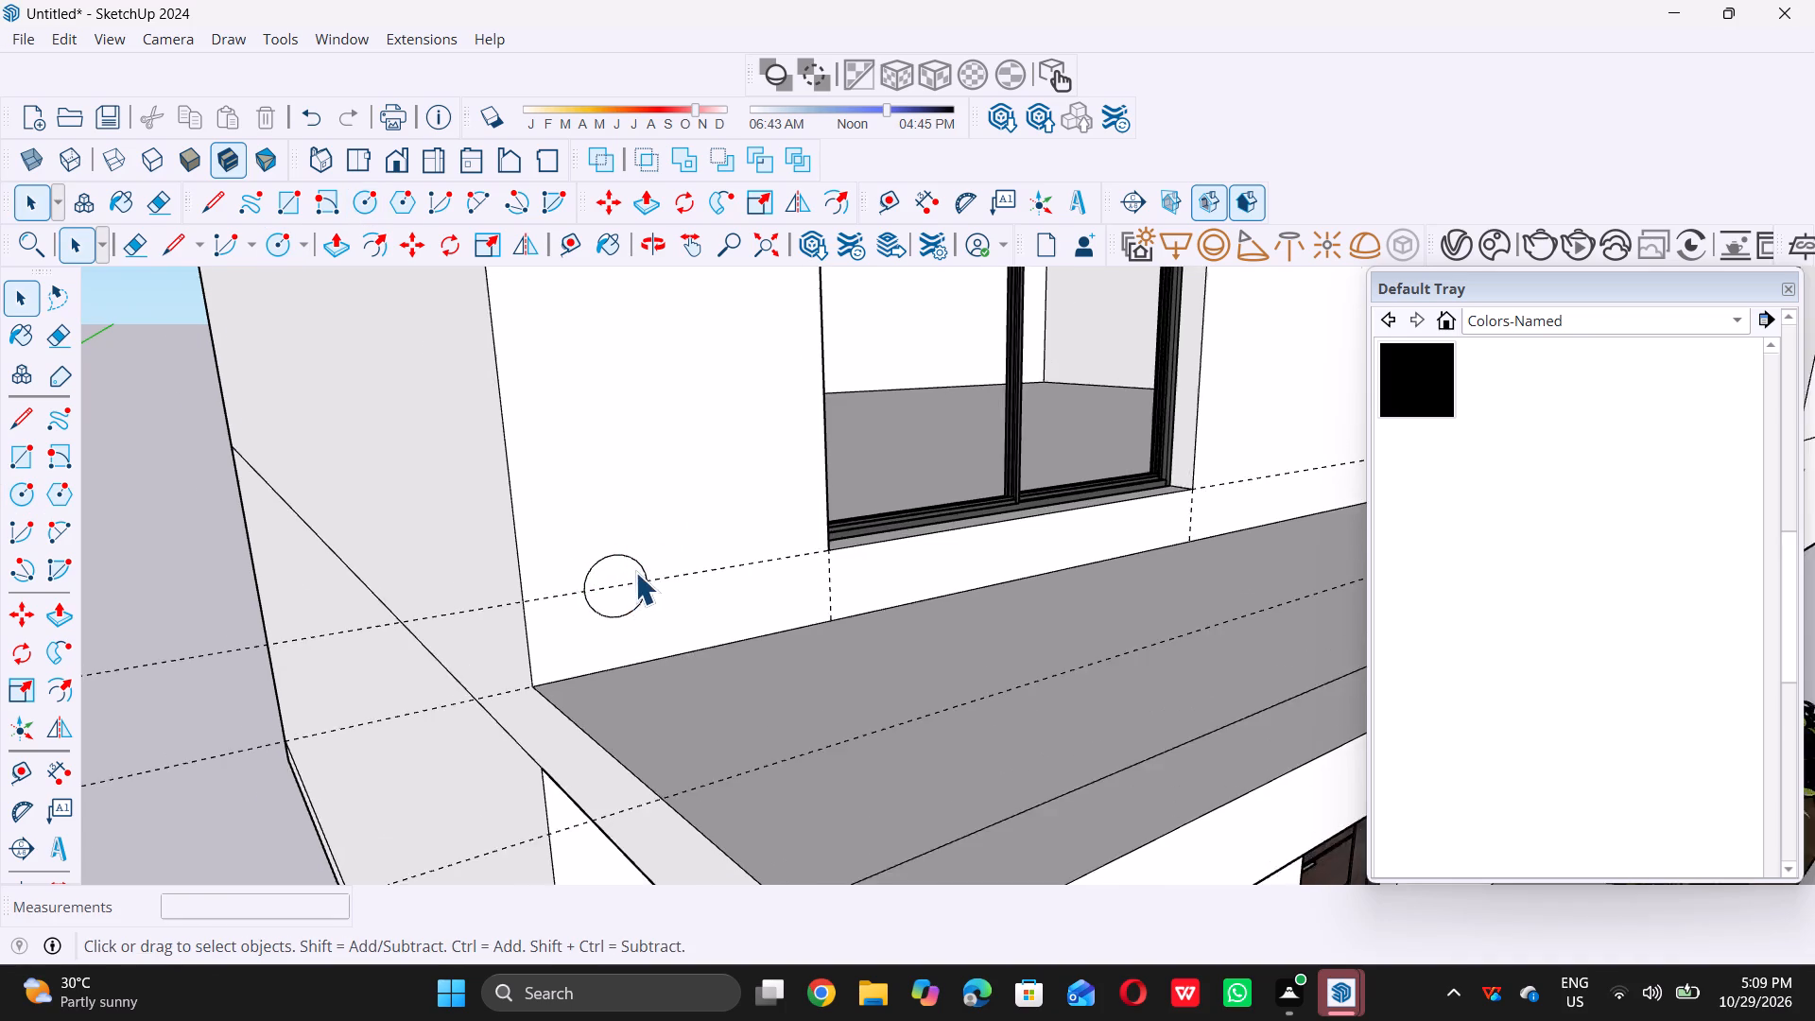
scroll(635, 570, "up", 4)
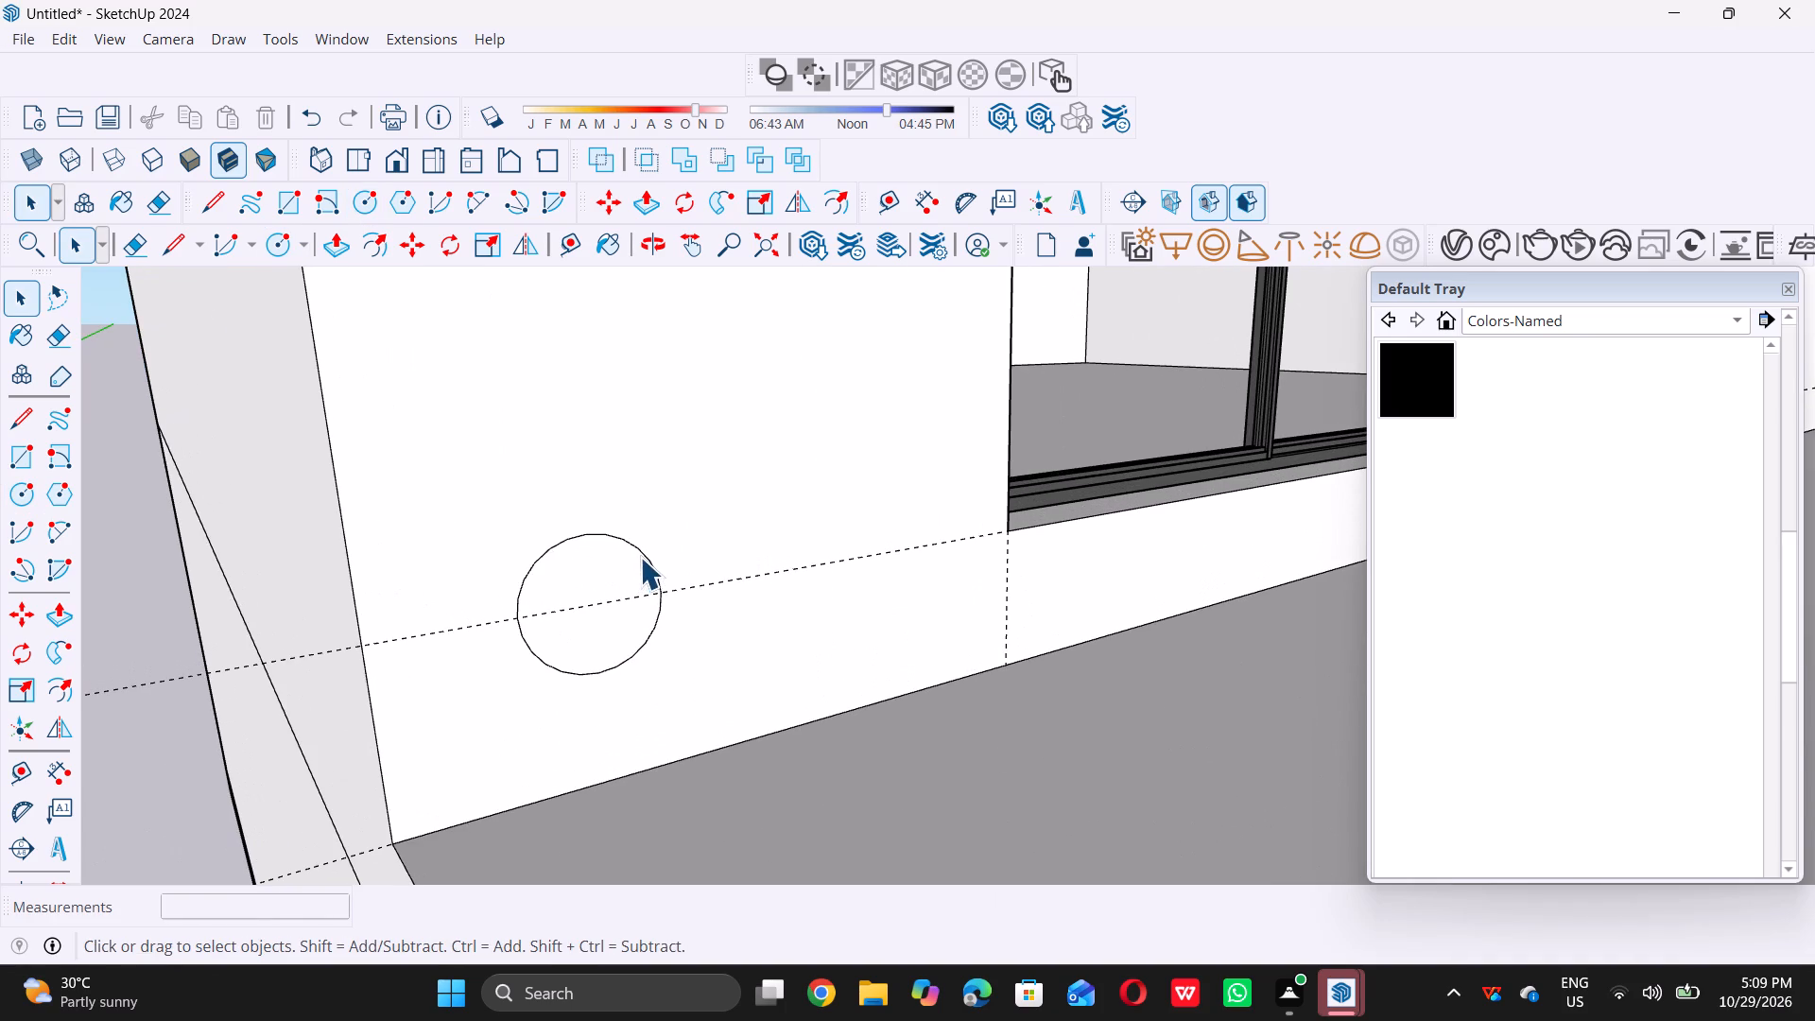
left_click(642, 556)
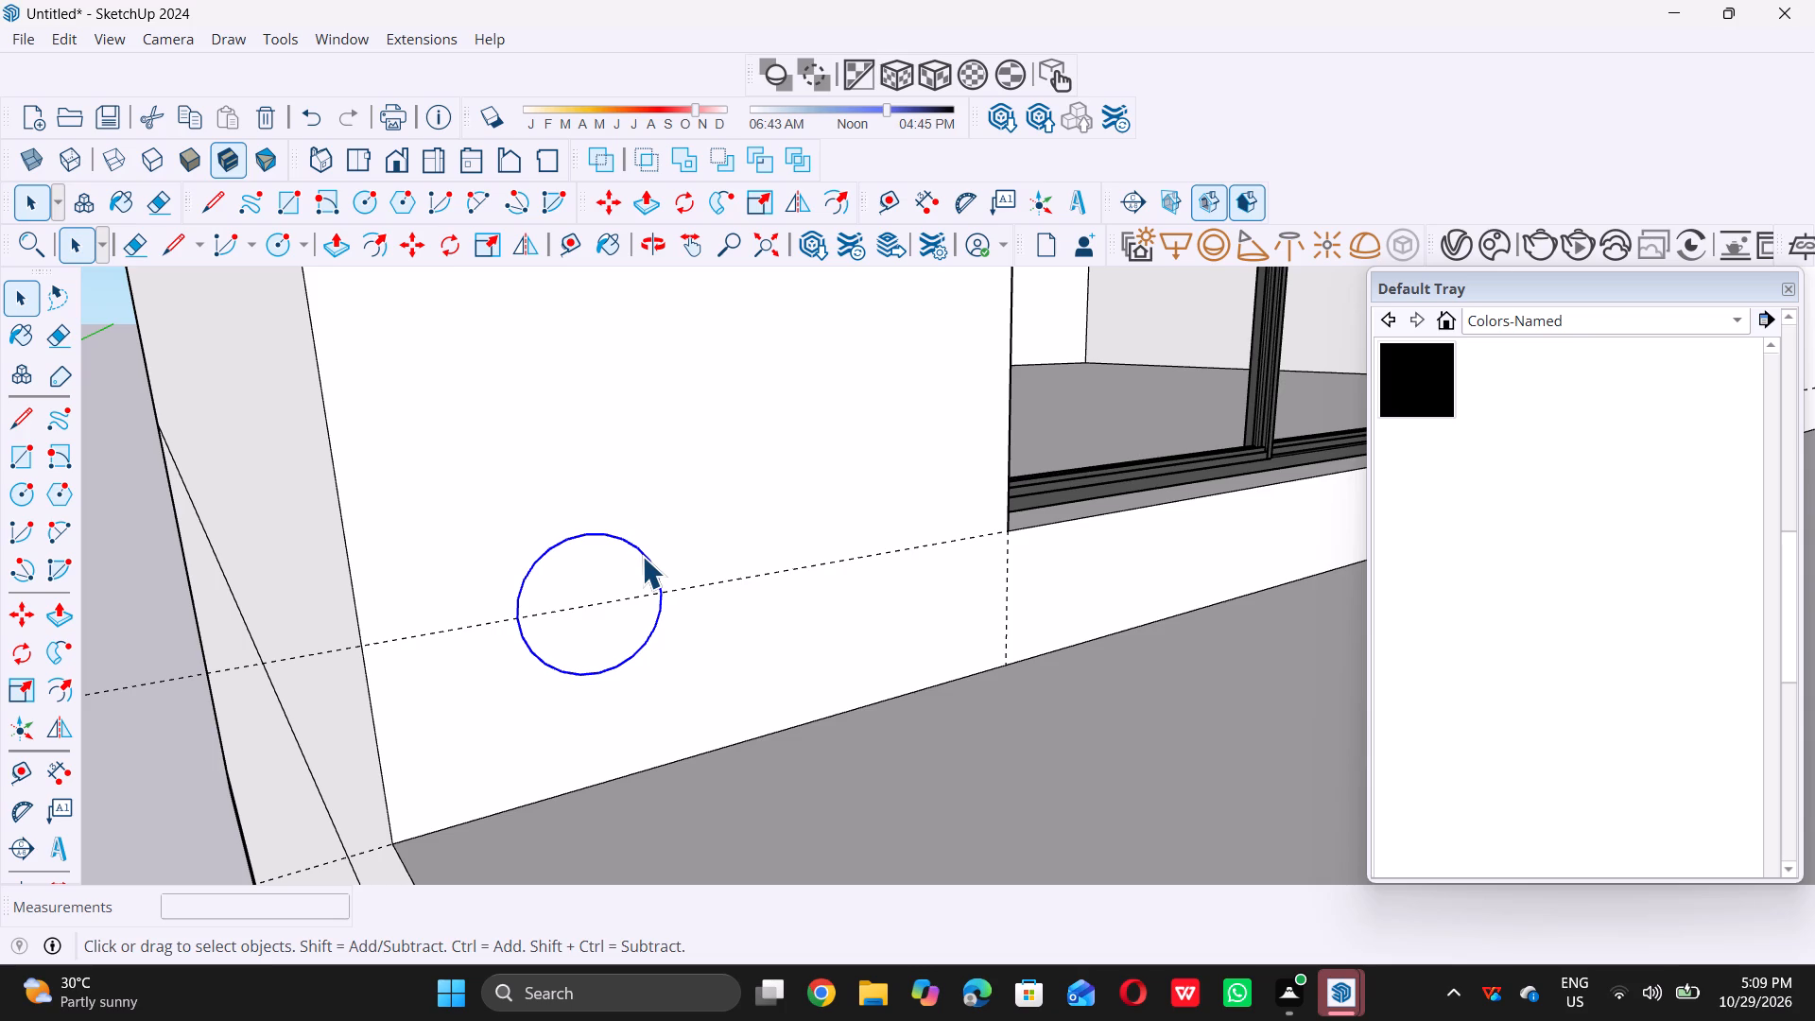
key("m")
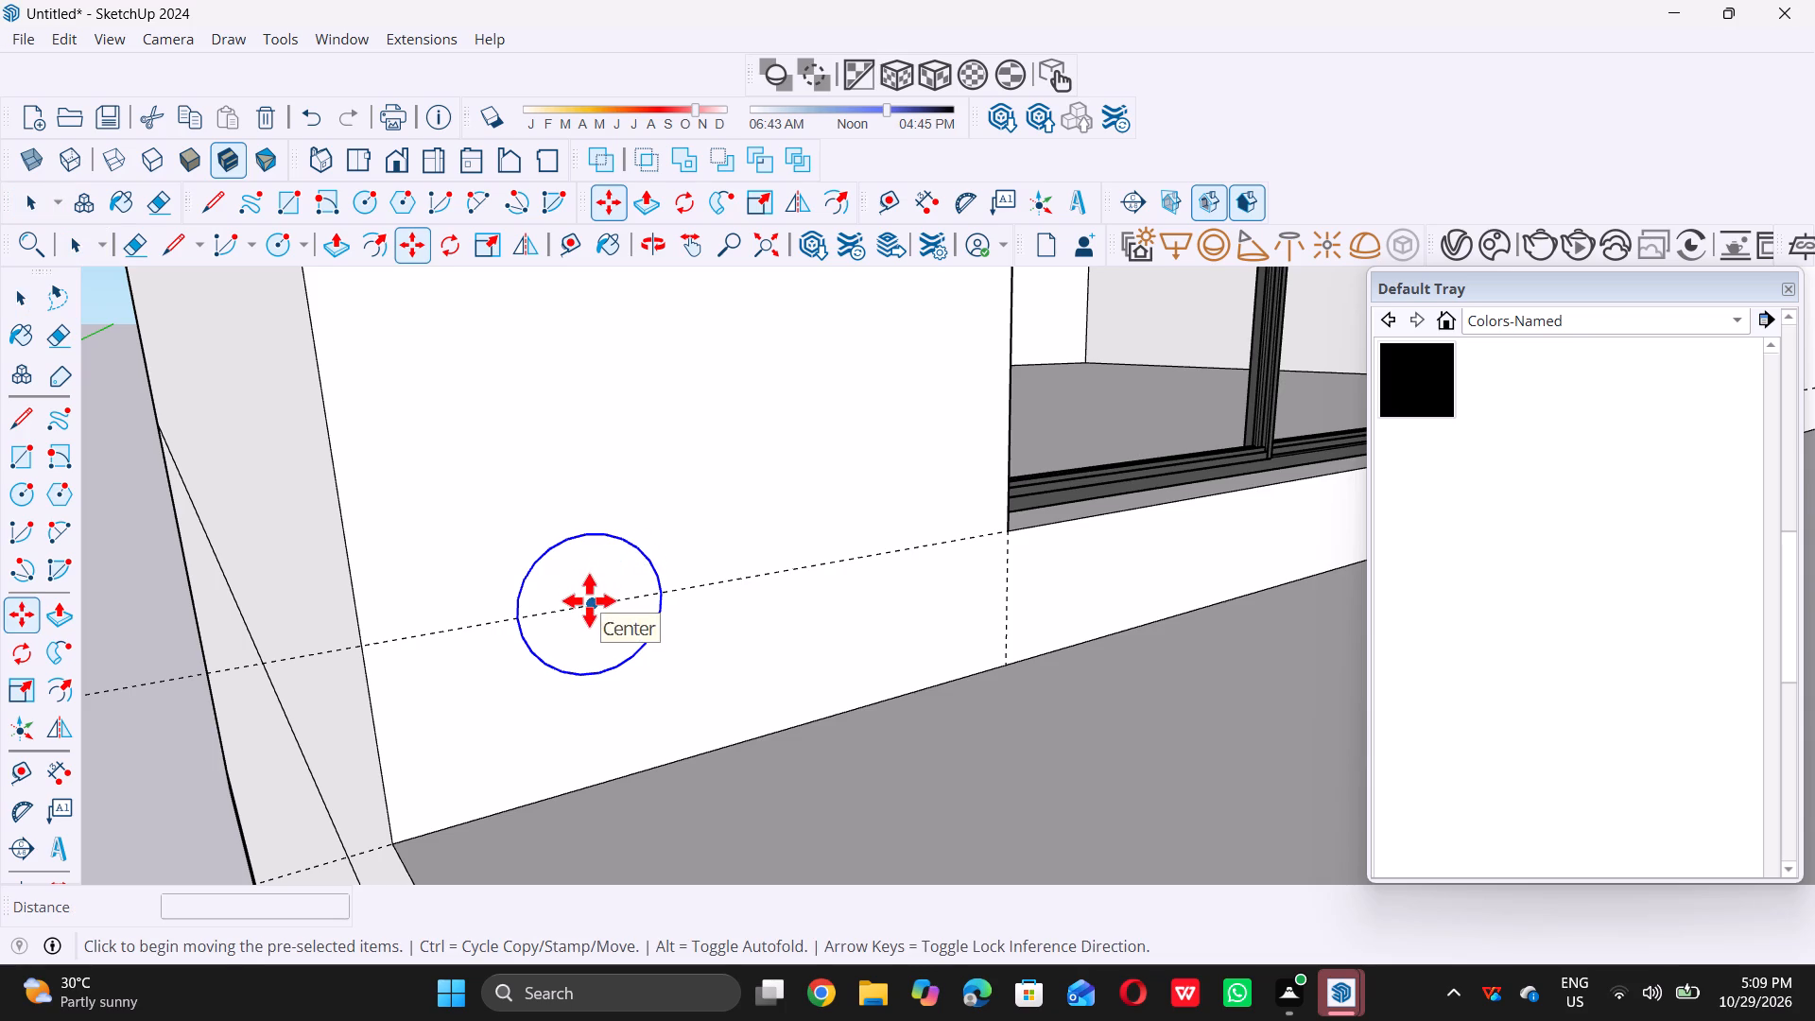
triple_click(590, 603)
left_click(590, 603)
scroll(590, 603, "down", 6)
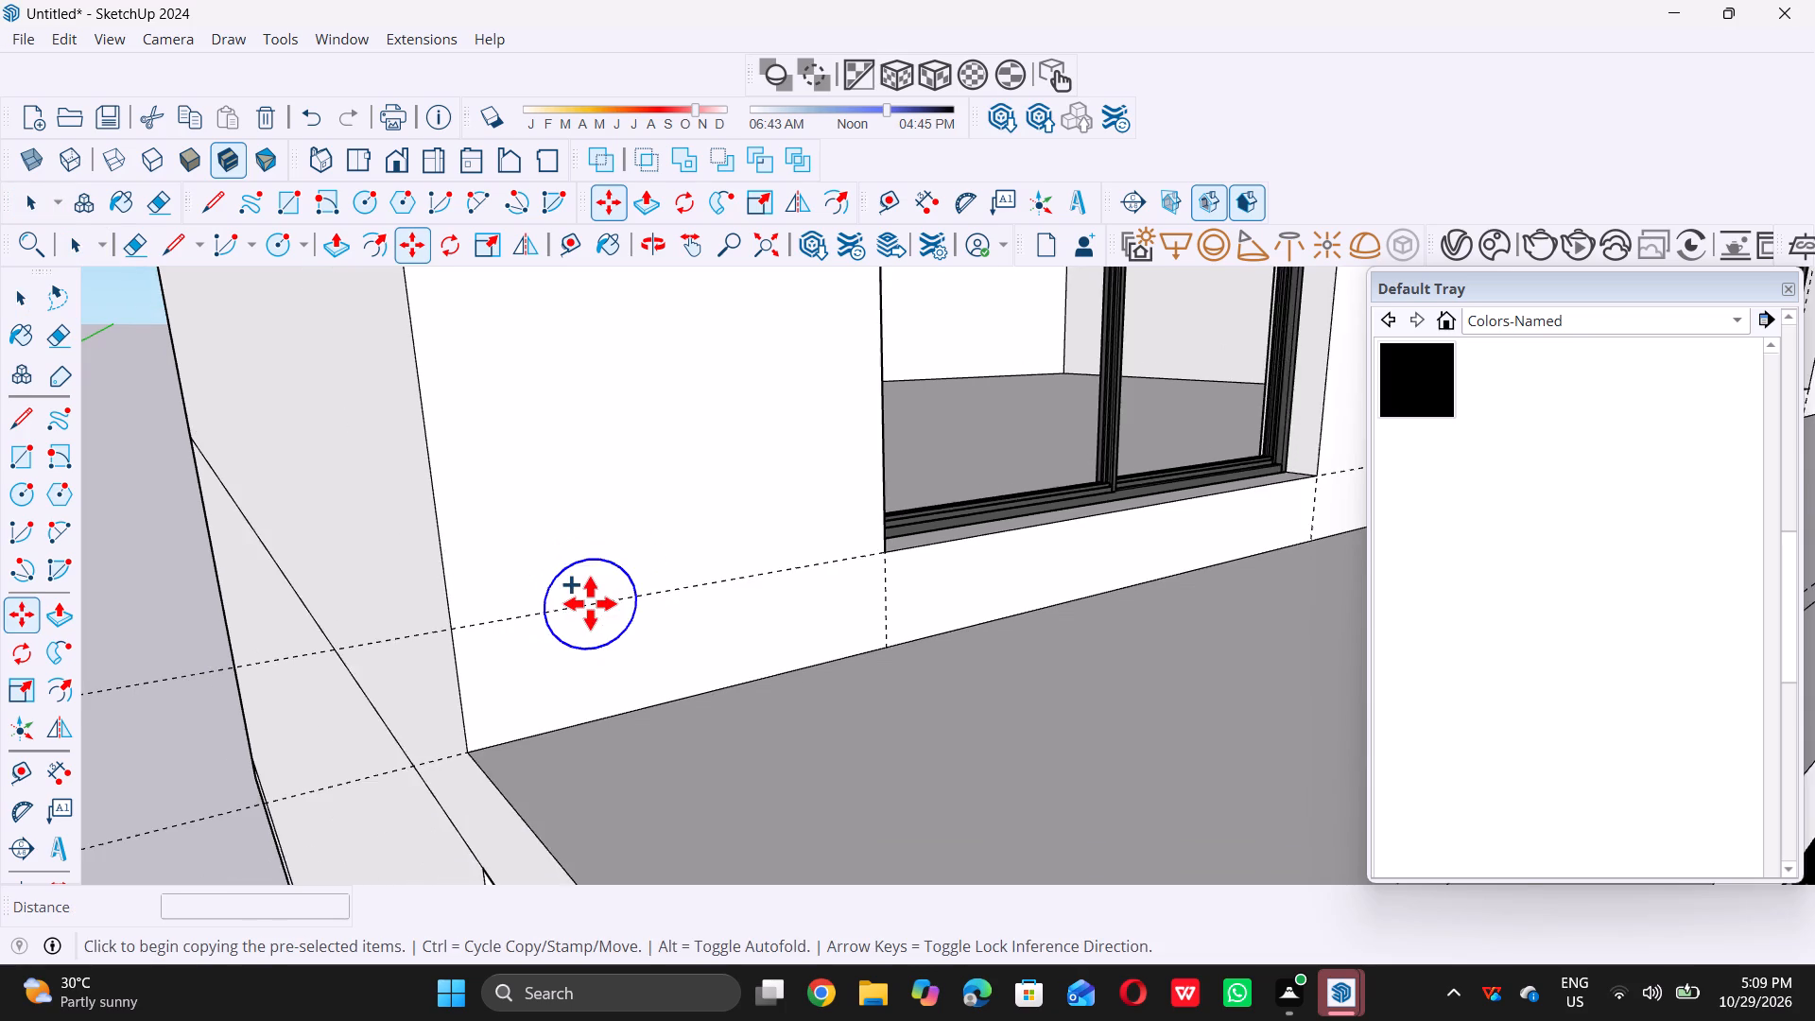
scroll(590, 603, "down", 13)
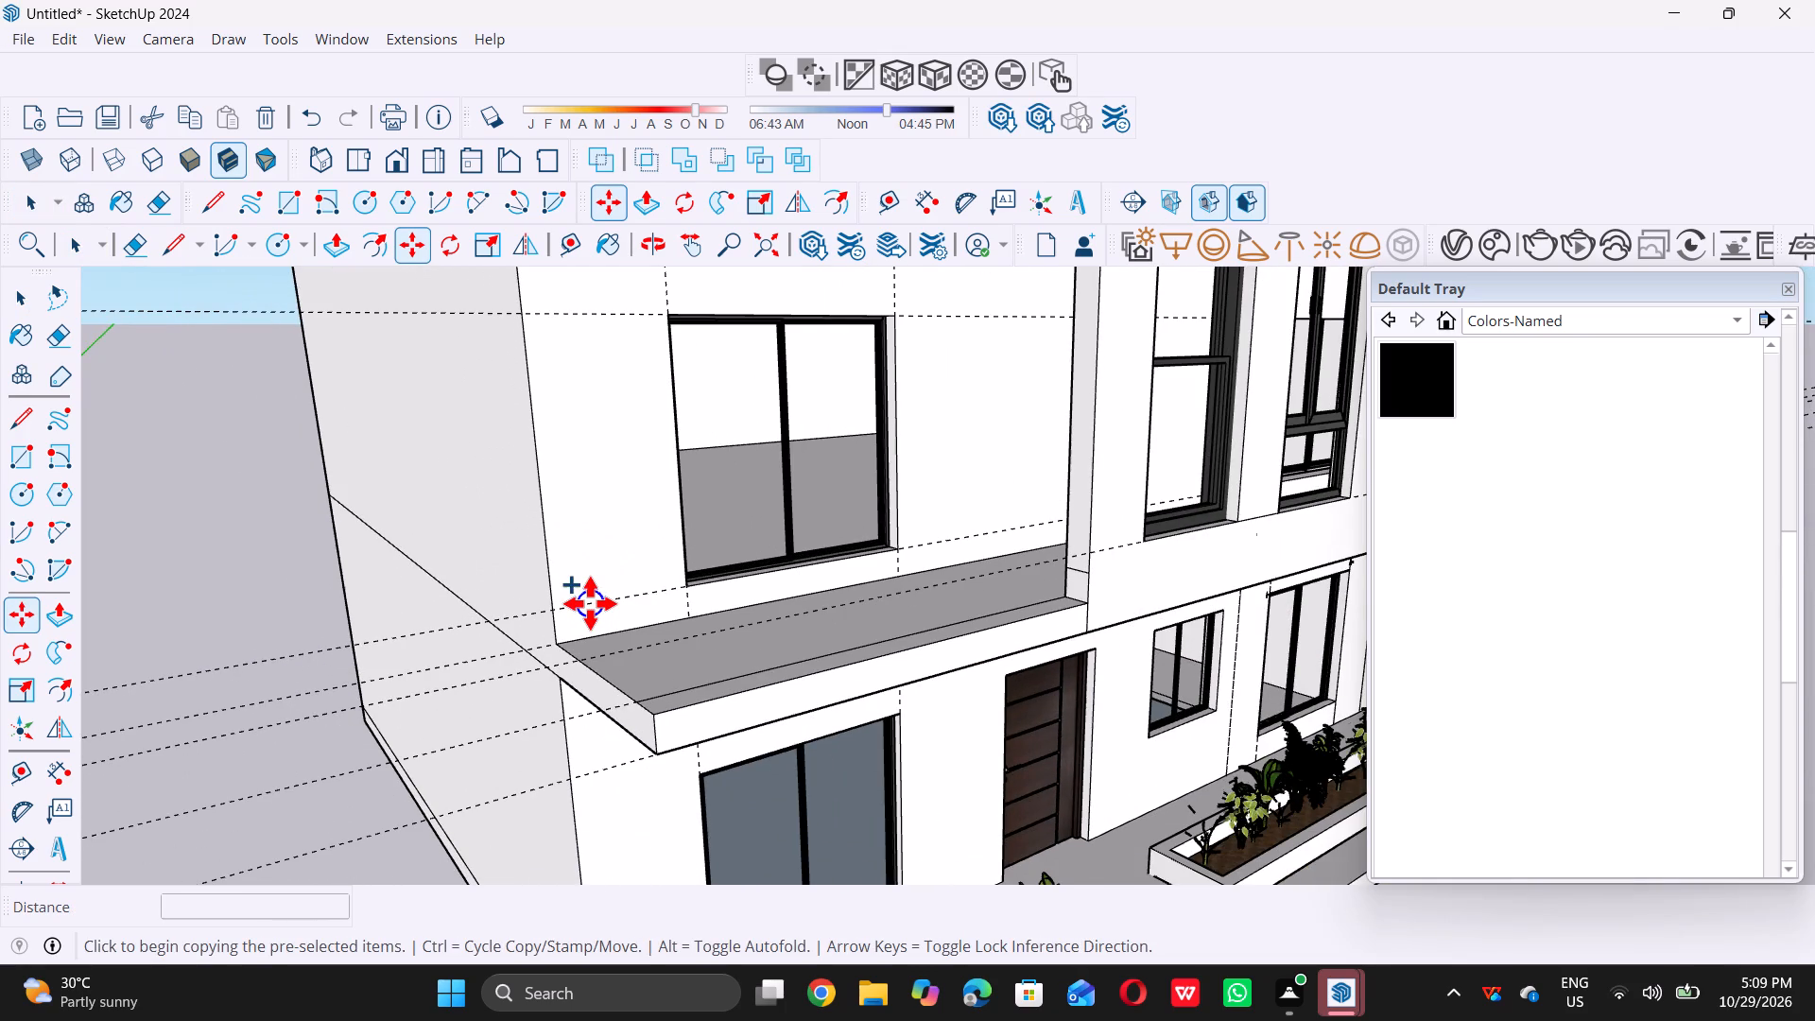
scroll(593, 593, "up", 7)
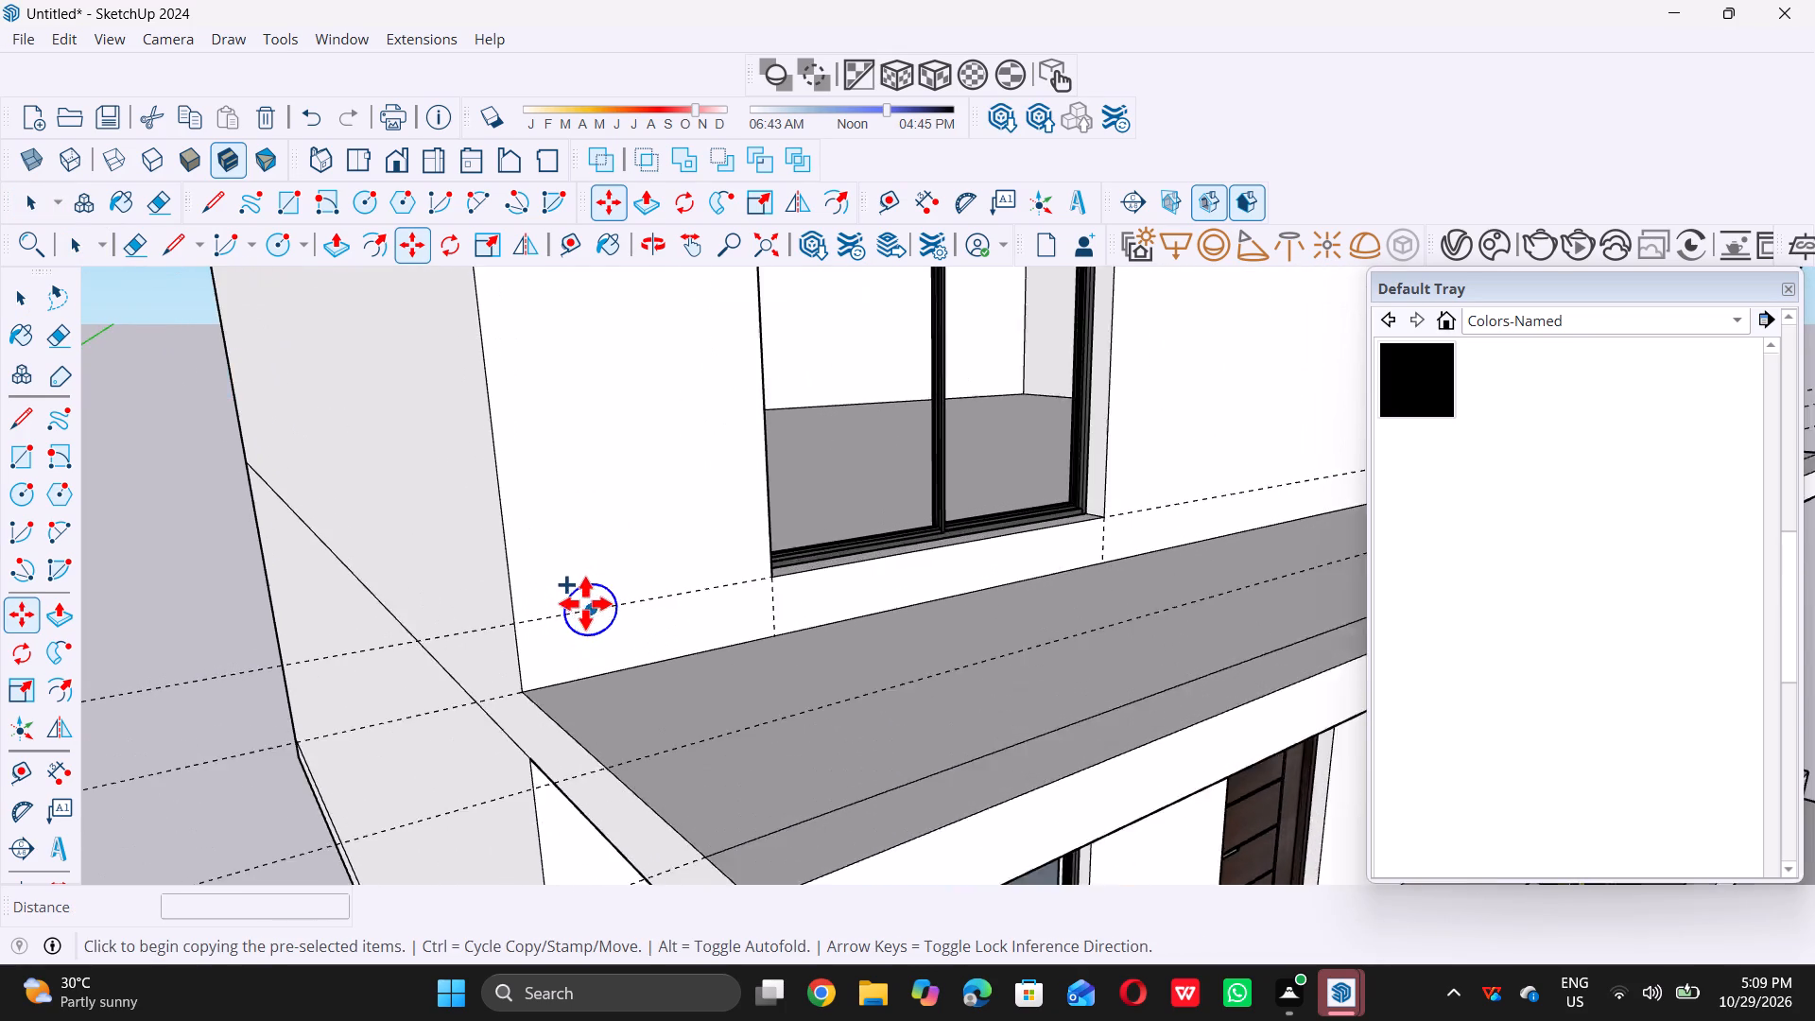
scroll(585, 603, "up", 4)
triple_click(590, 609)
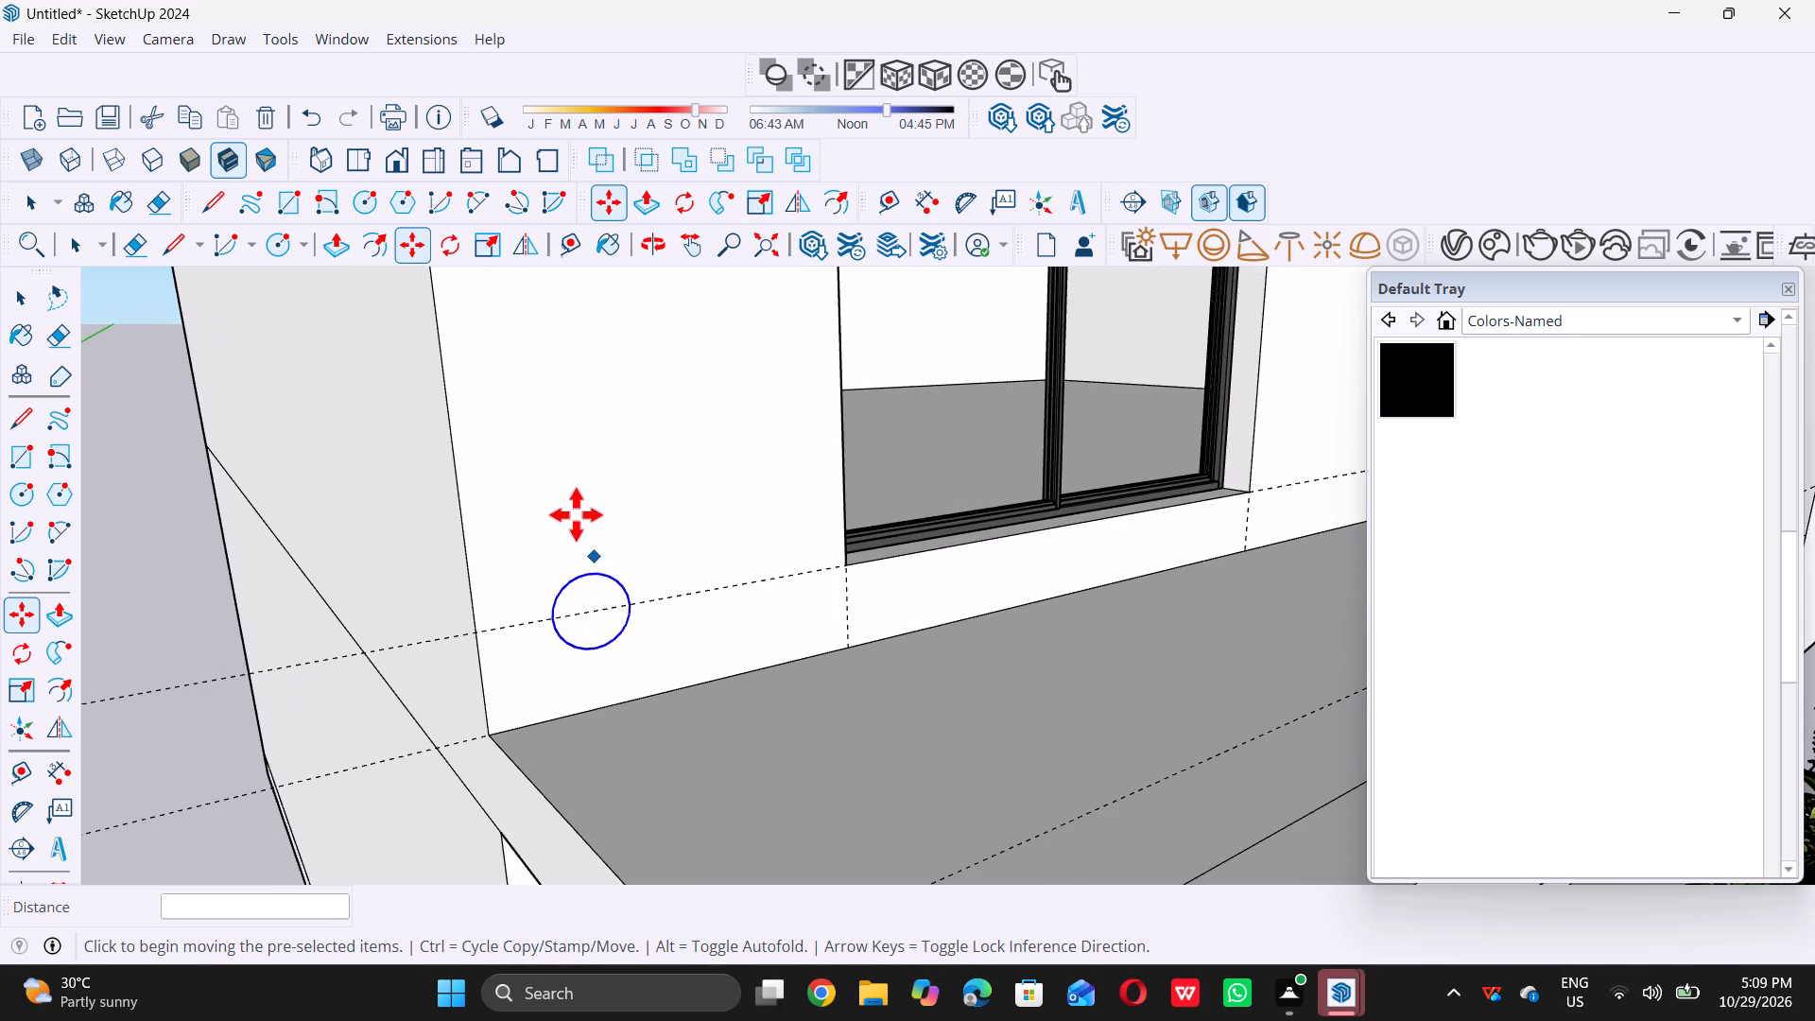
double_click(591, 610)
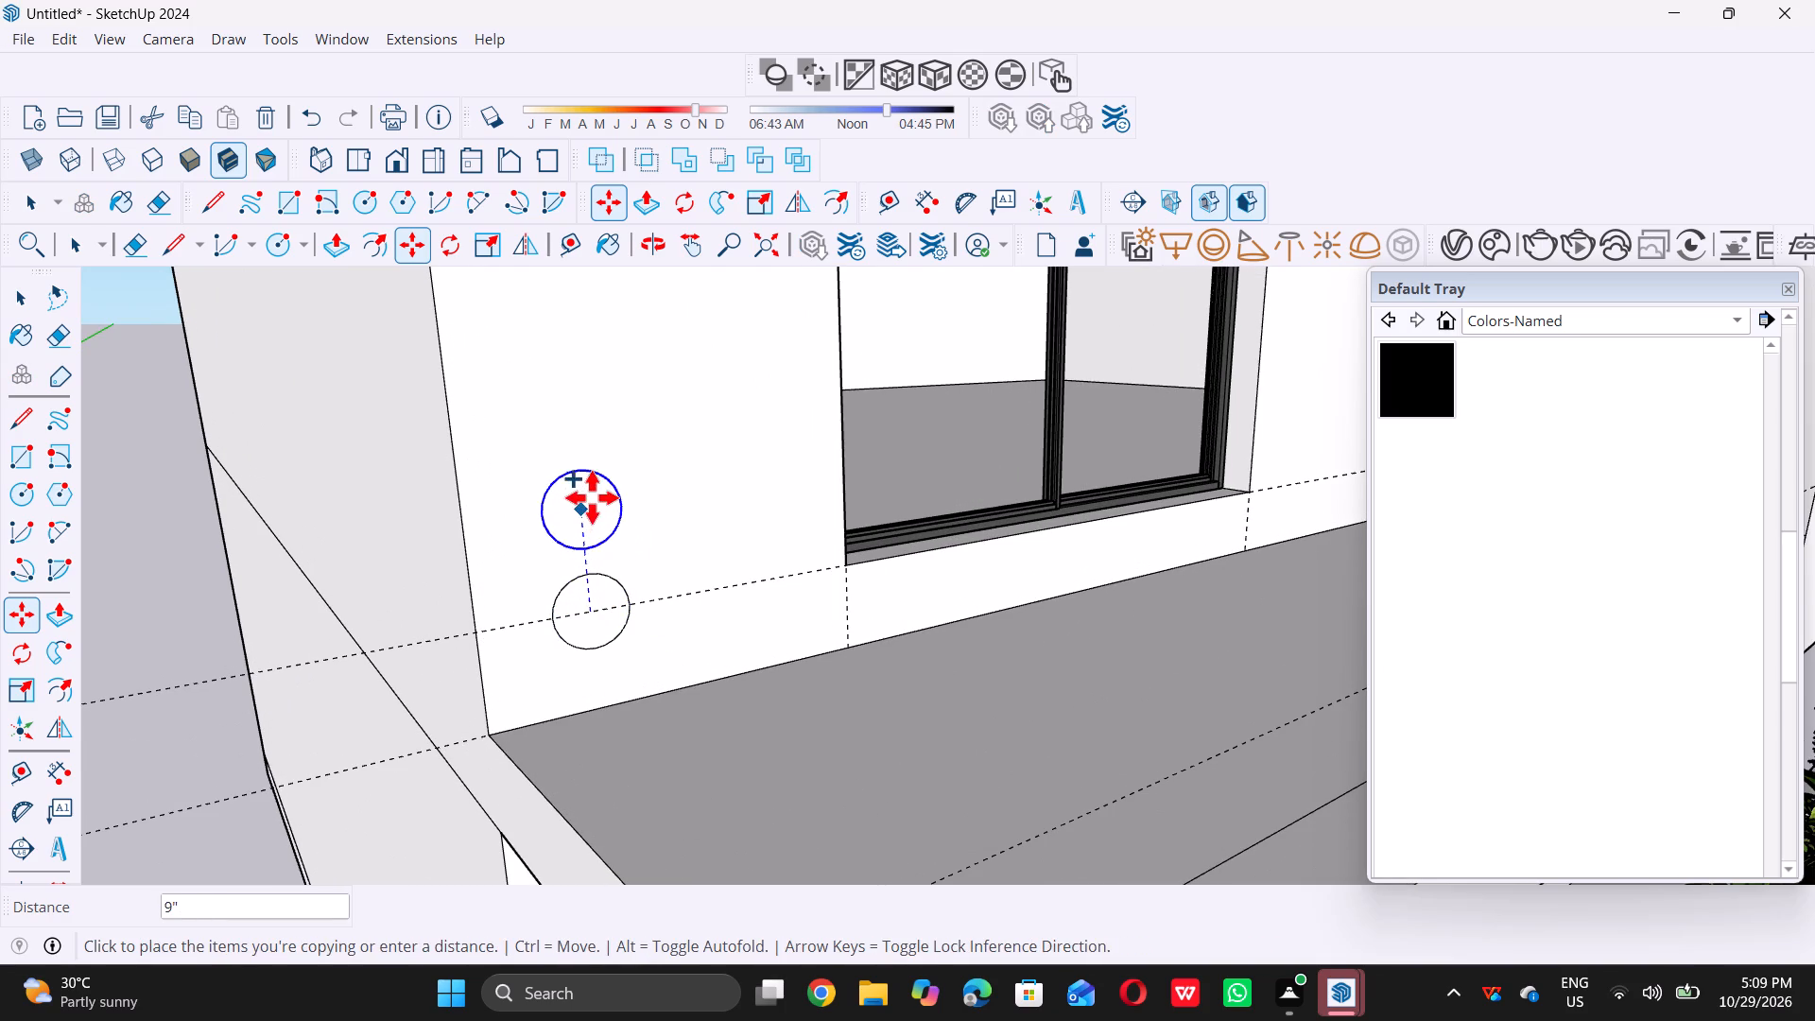
left_click(587, 439)
Copy the upper circle straight up by about 1' 2 1/2" to make a third circle in the vertical row.
scroll(587, 439, "down", 2)
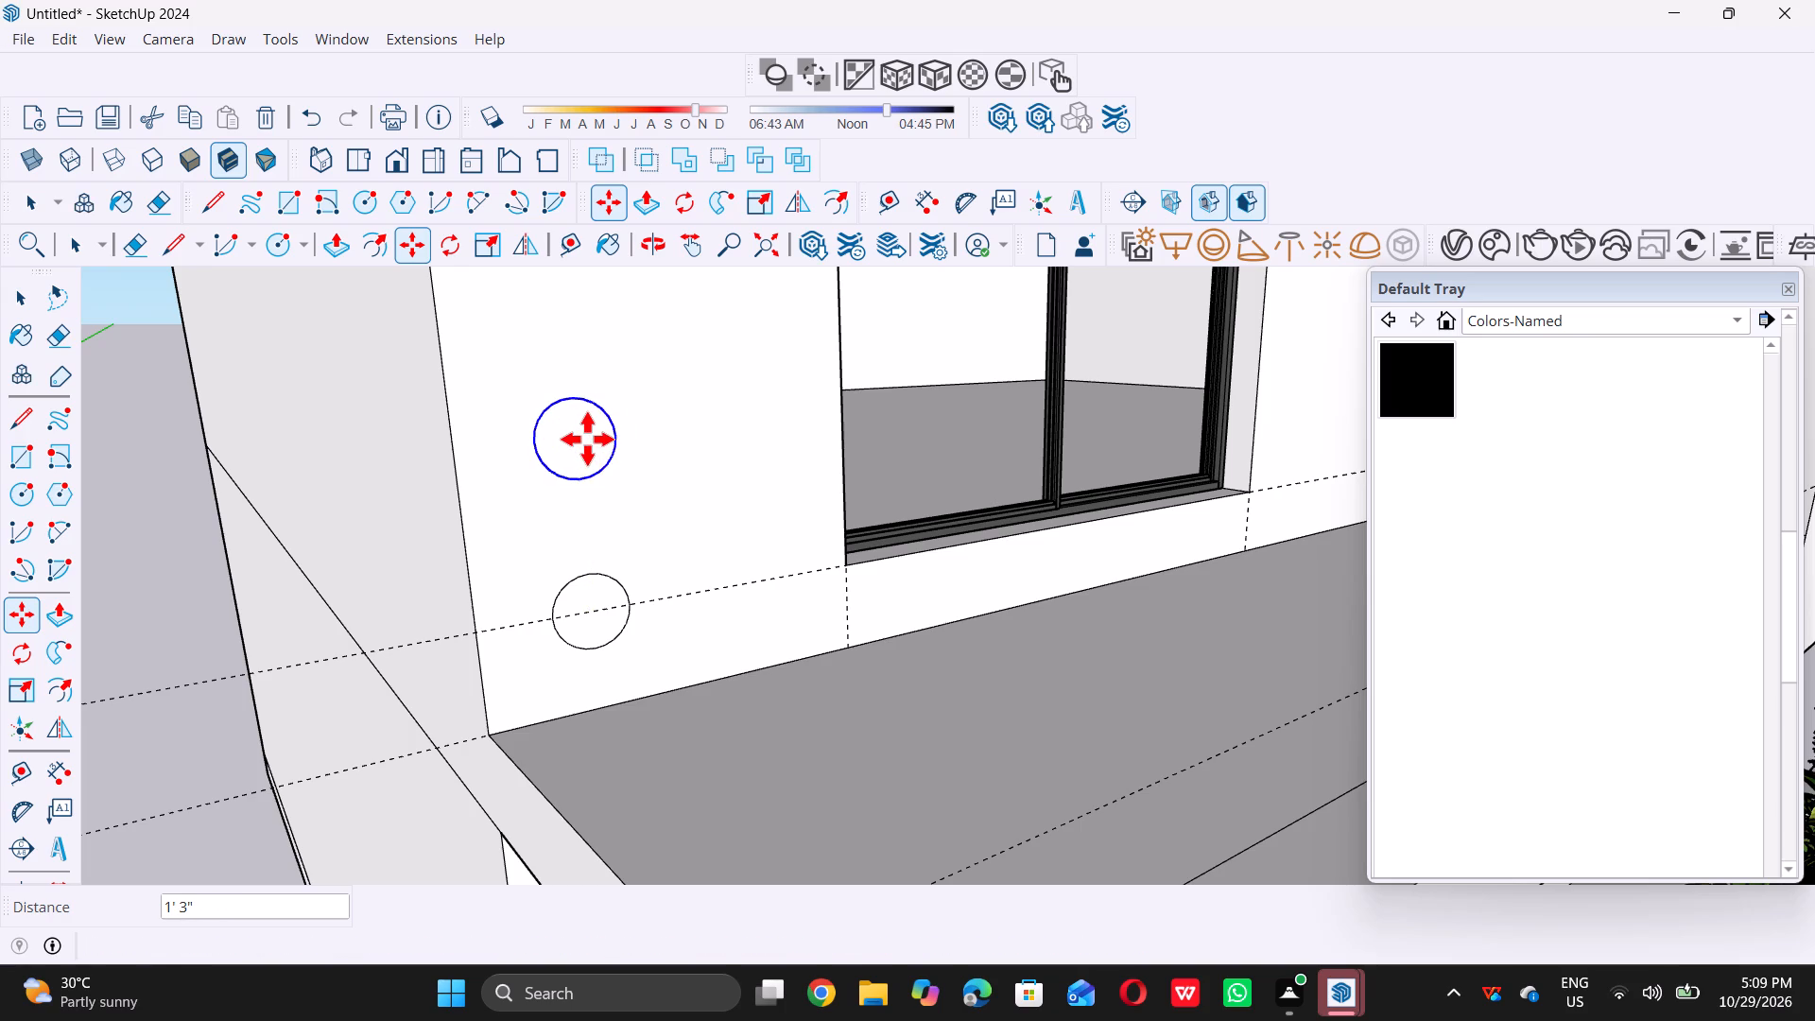
scroll(587, 439, "down", 12)
scroll(586, 437, "up", 7)
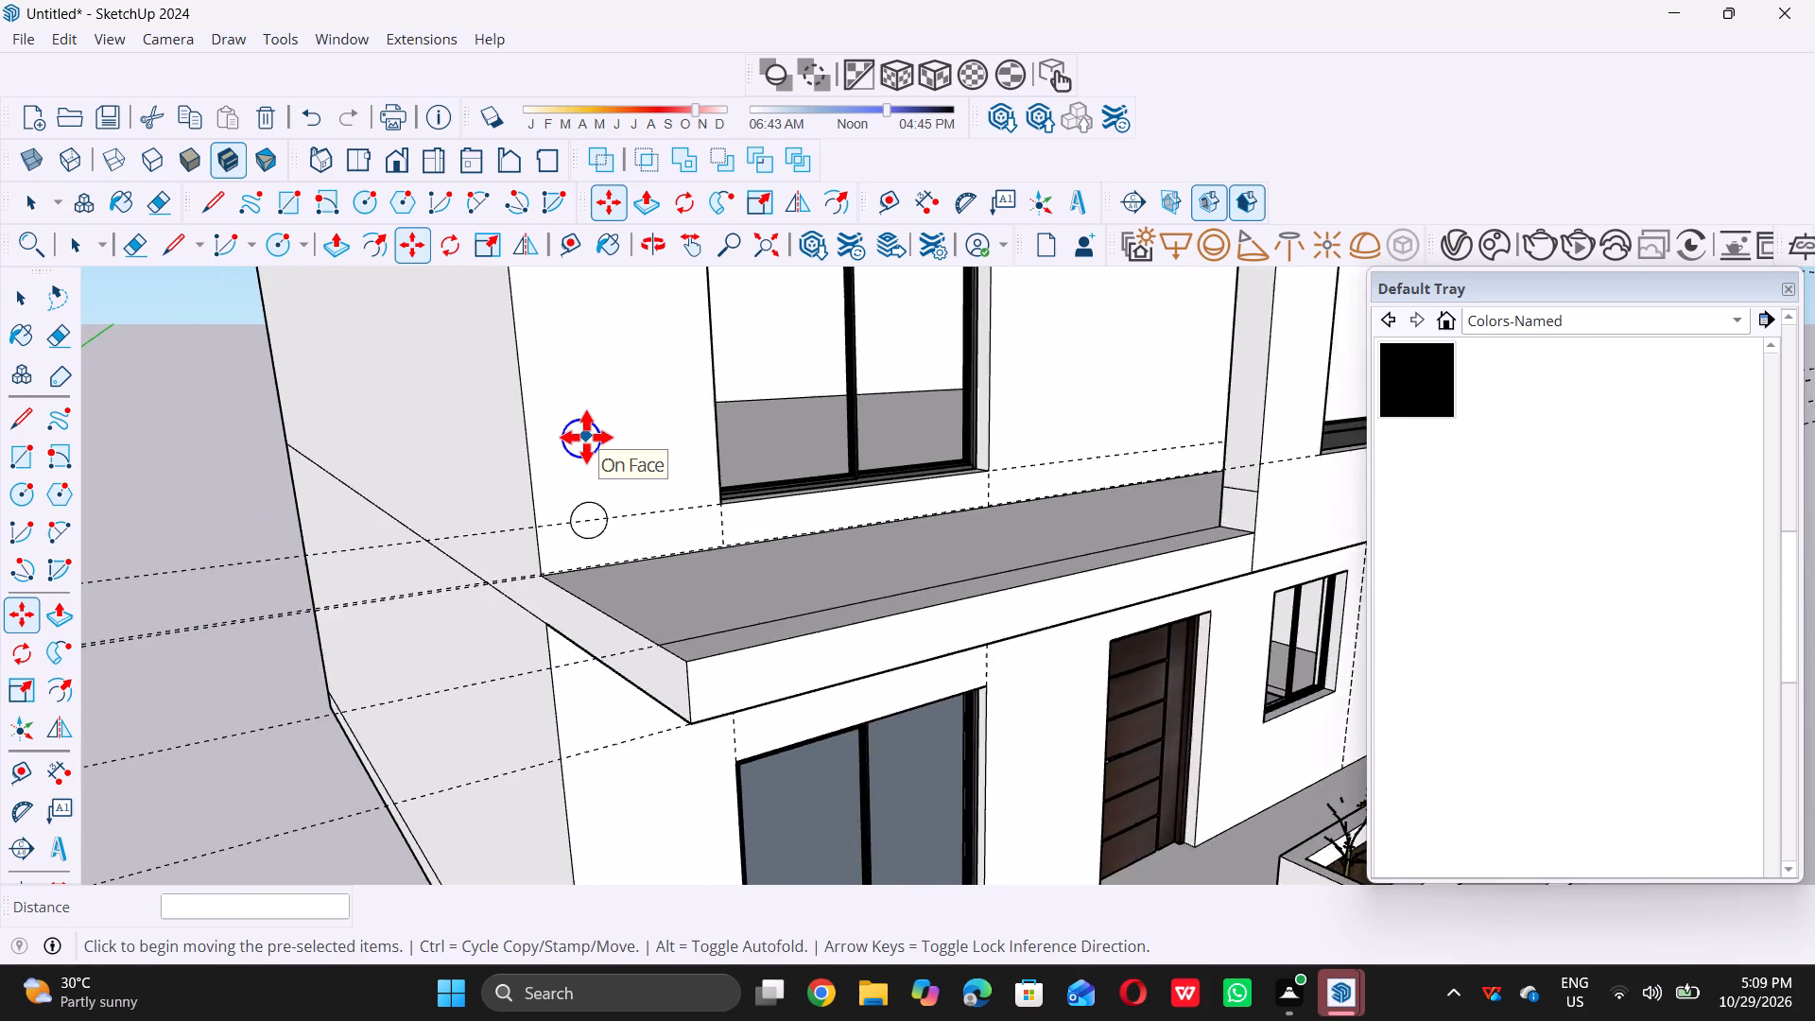
scroll(586, 437, "up", 10)
double_click(575, 447)
scroll(575, 447, "down", 3)
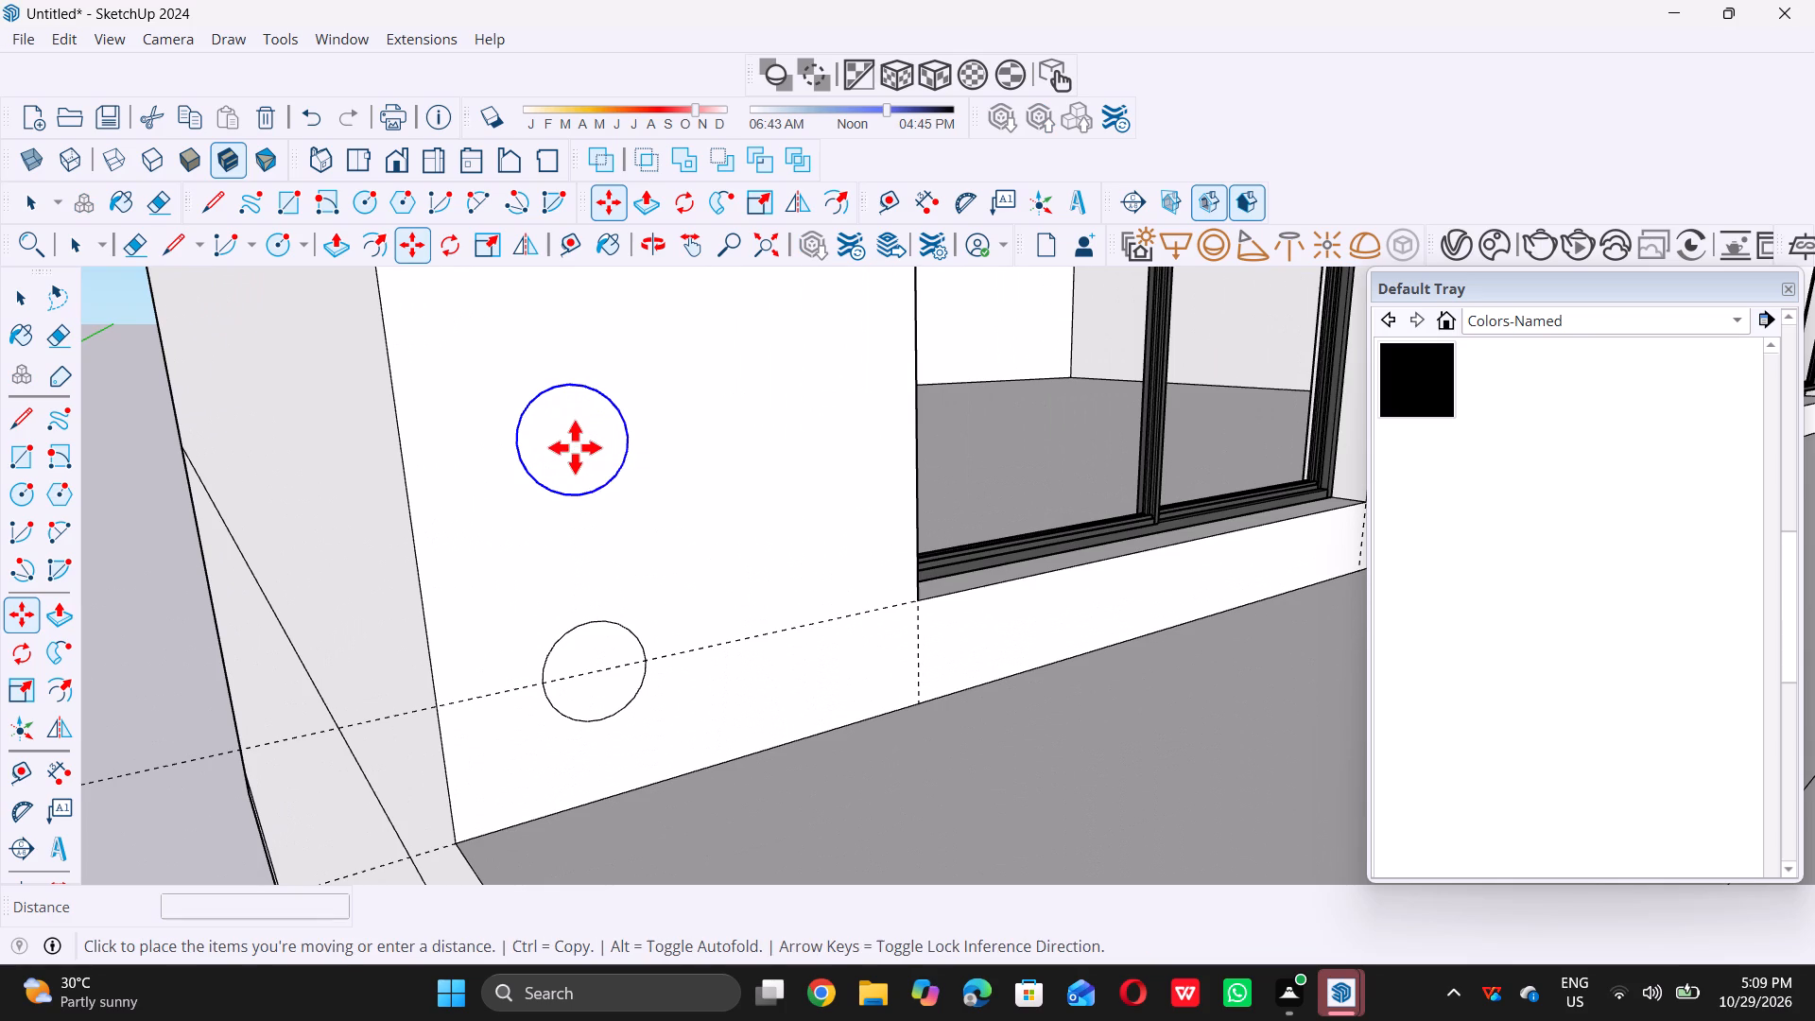
scroll(575, 447, "down", 9)
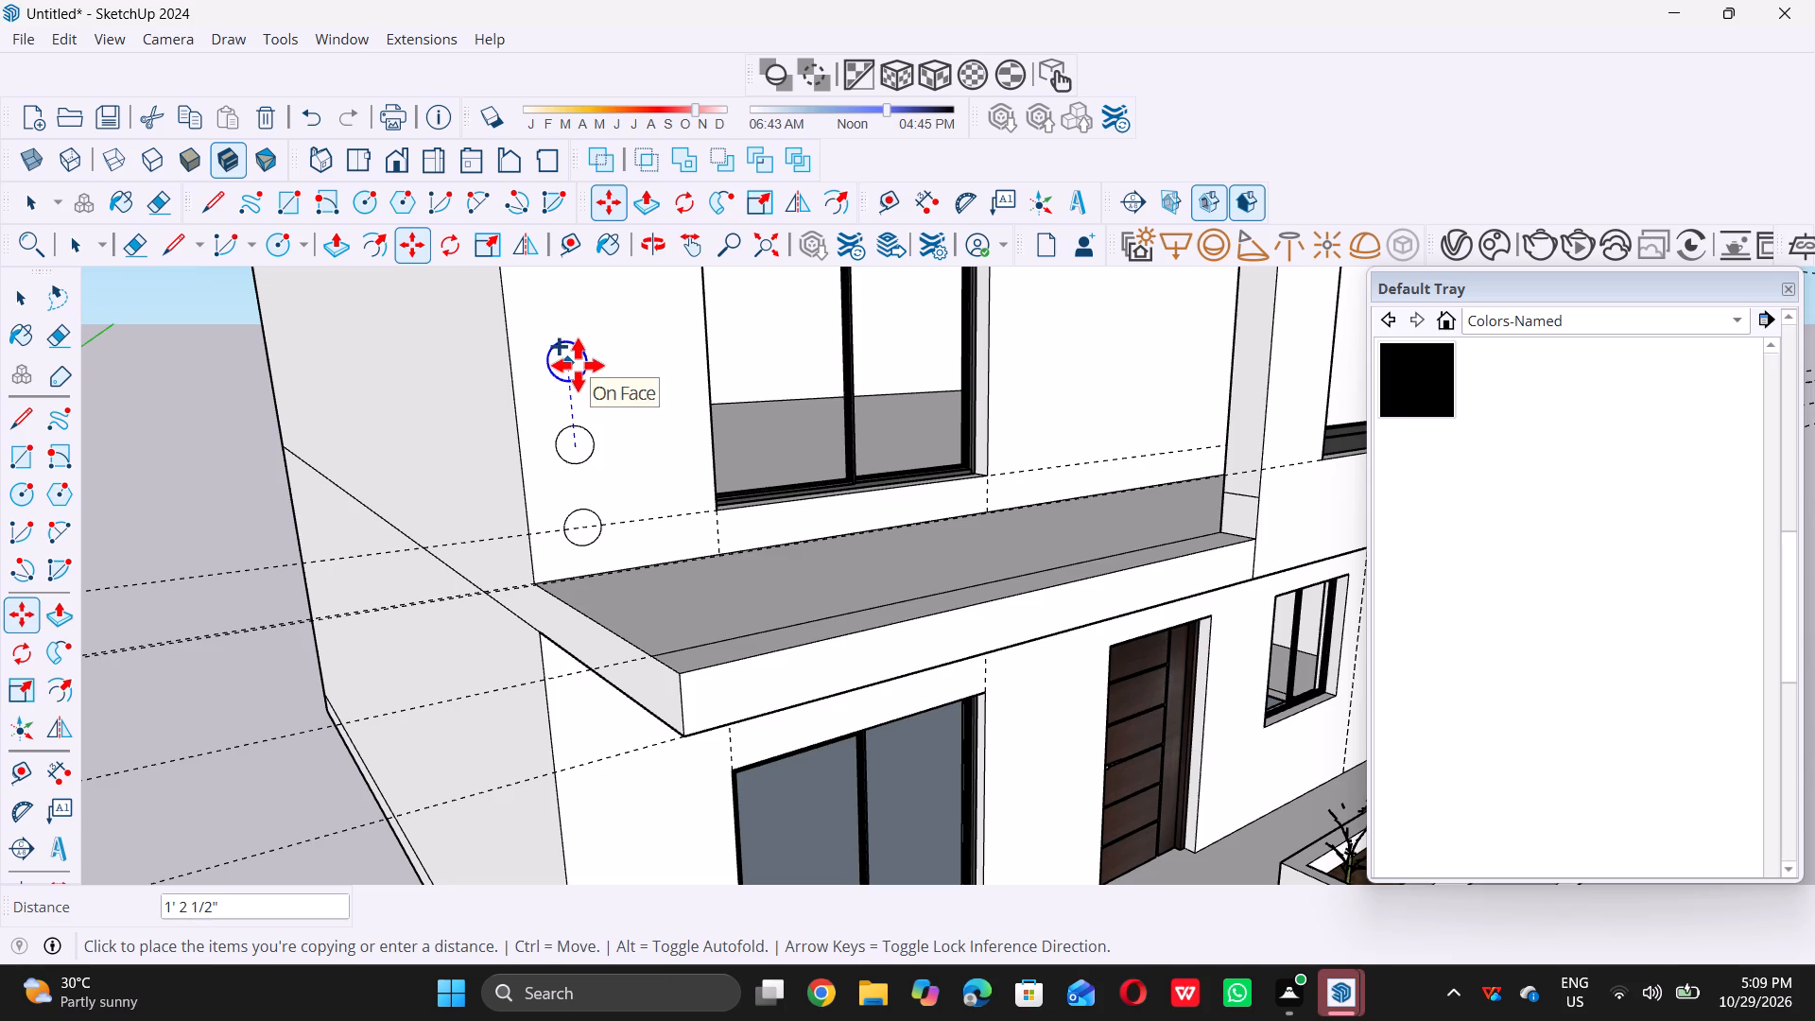
left_click(578, 367)
key("space")
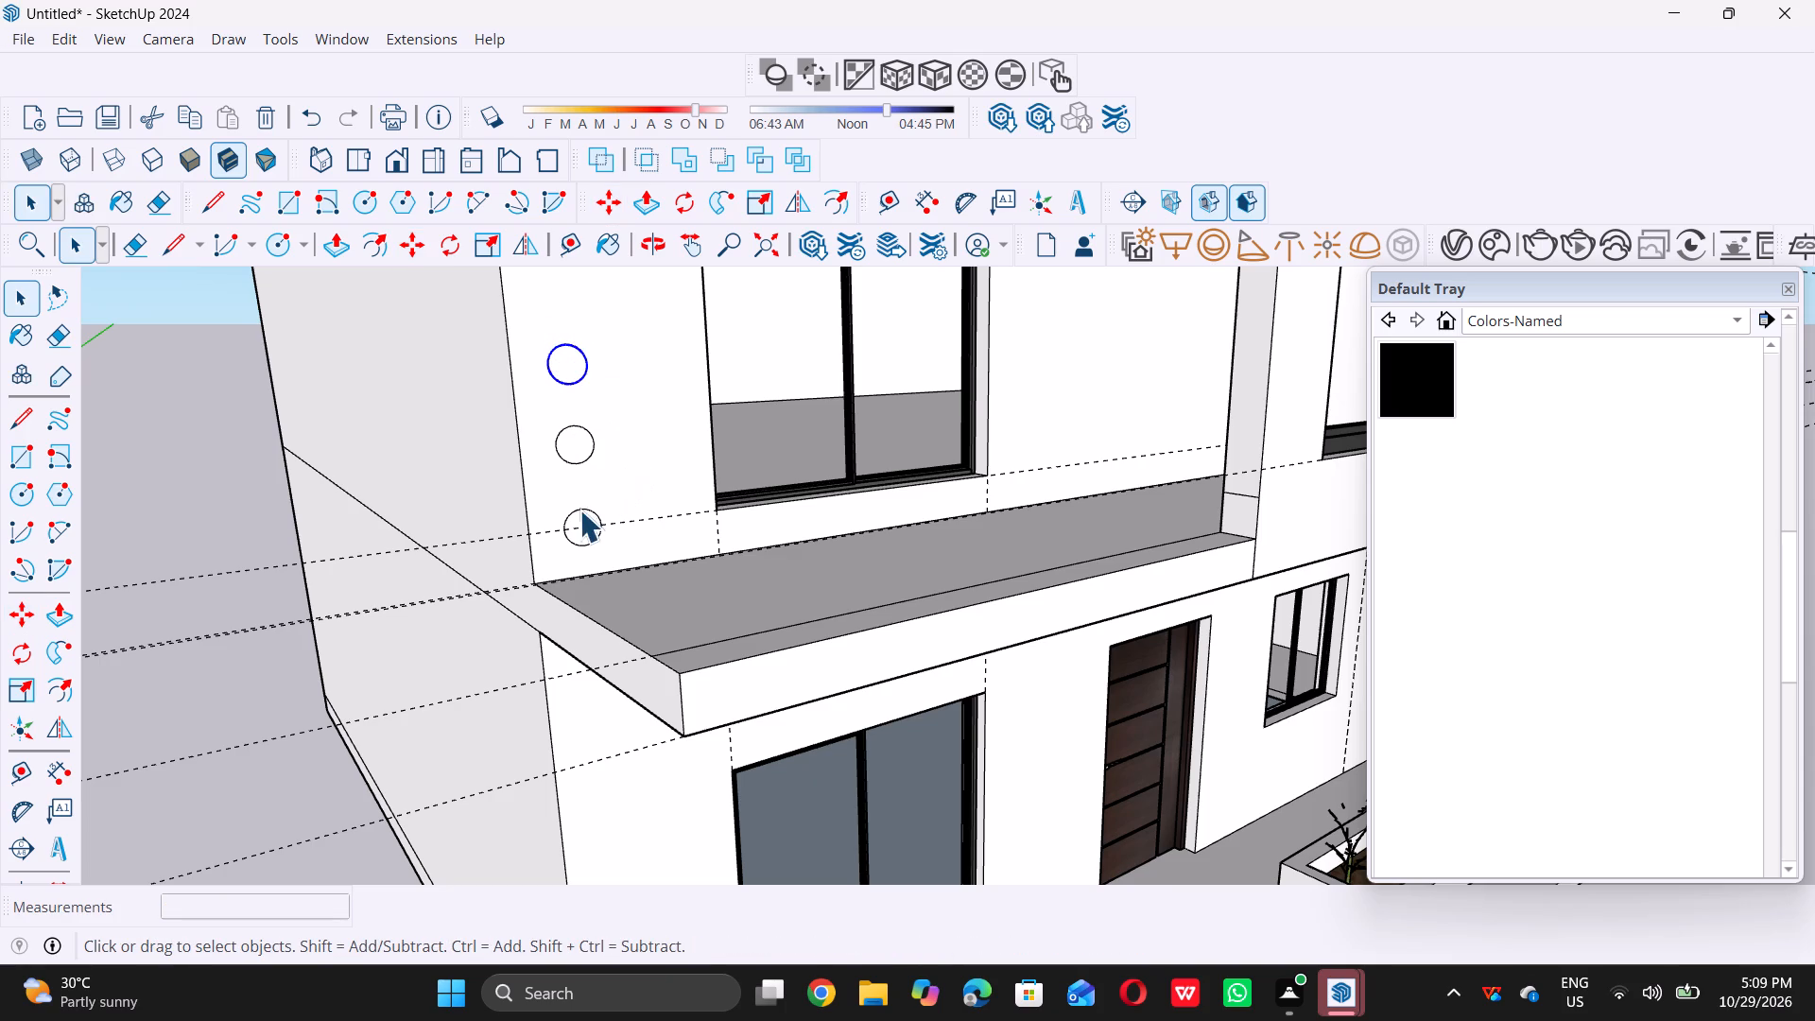
Move the topmost circle down by about 4 1/2" toward the middle circle.
scroll(589, 503, "up", 3)
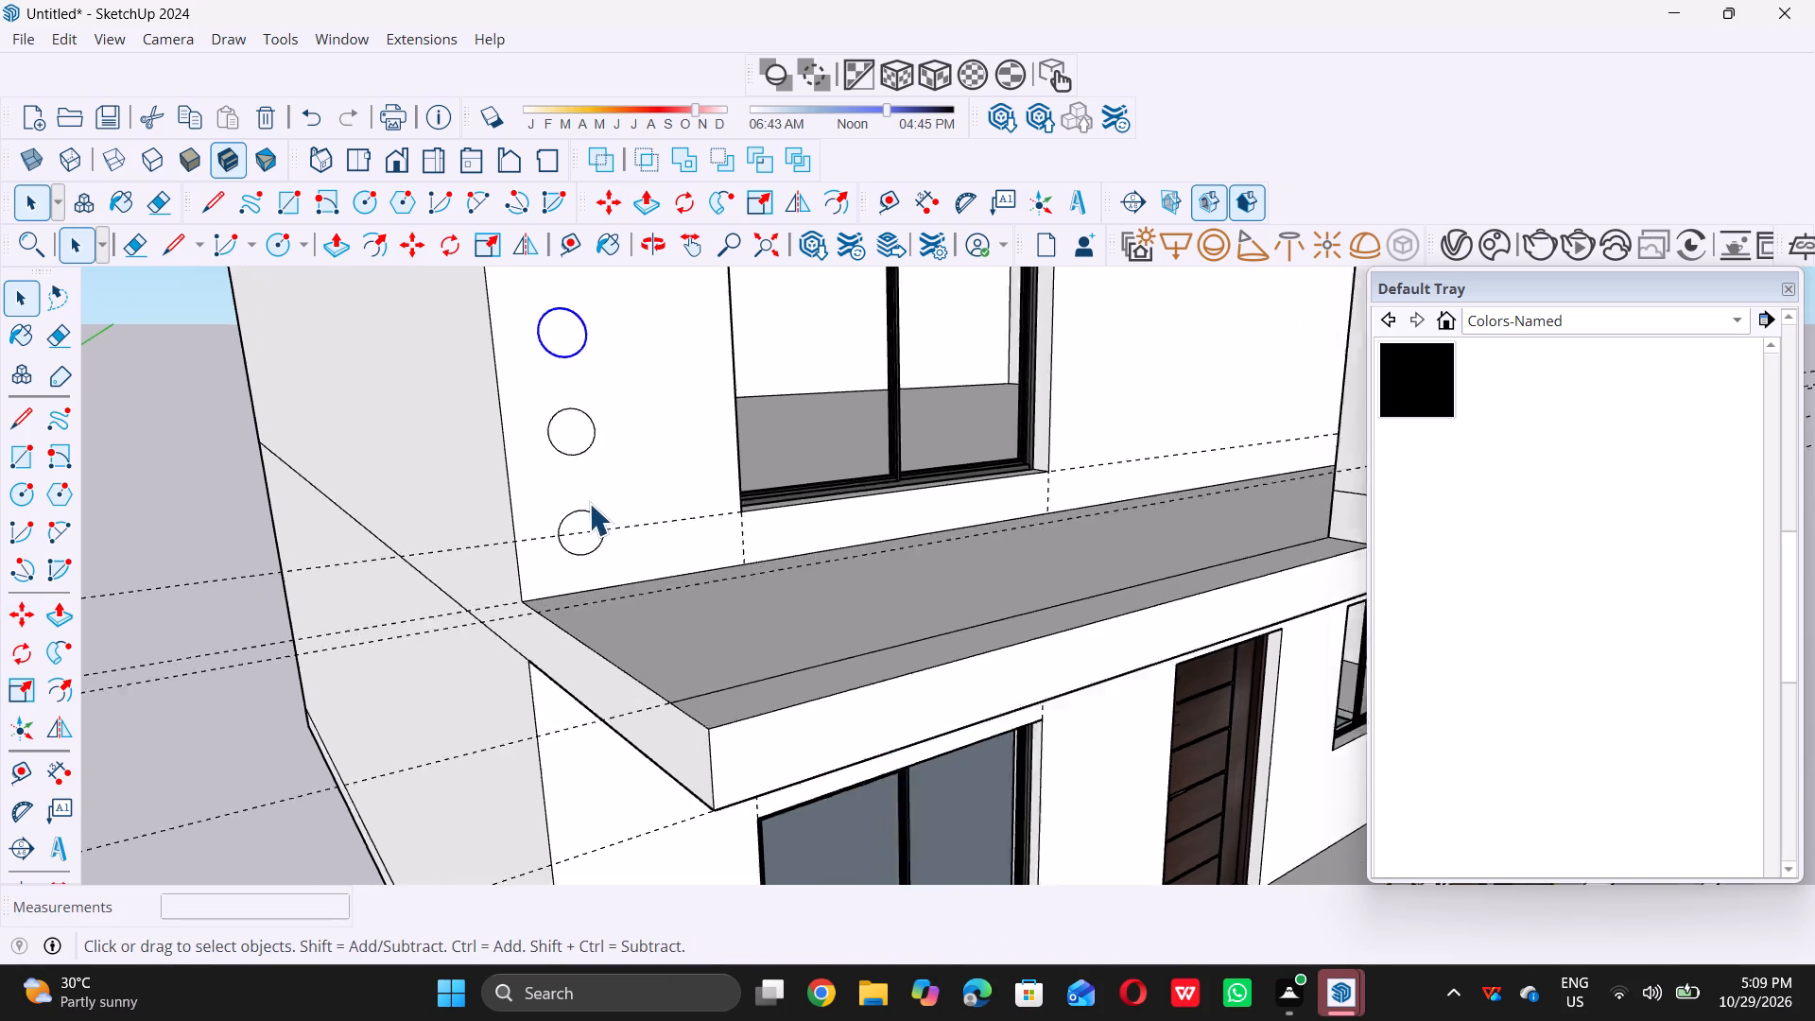
scroll(589, 503, "up", 1)
scroll(585, 511, "down", 5)
scroll(589, 378, "up", 9)
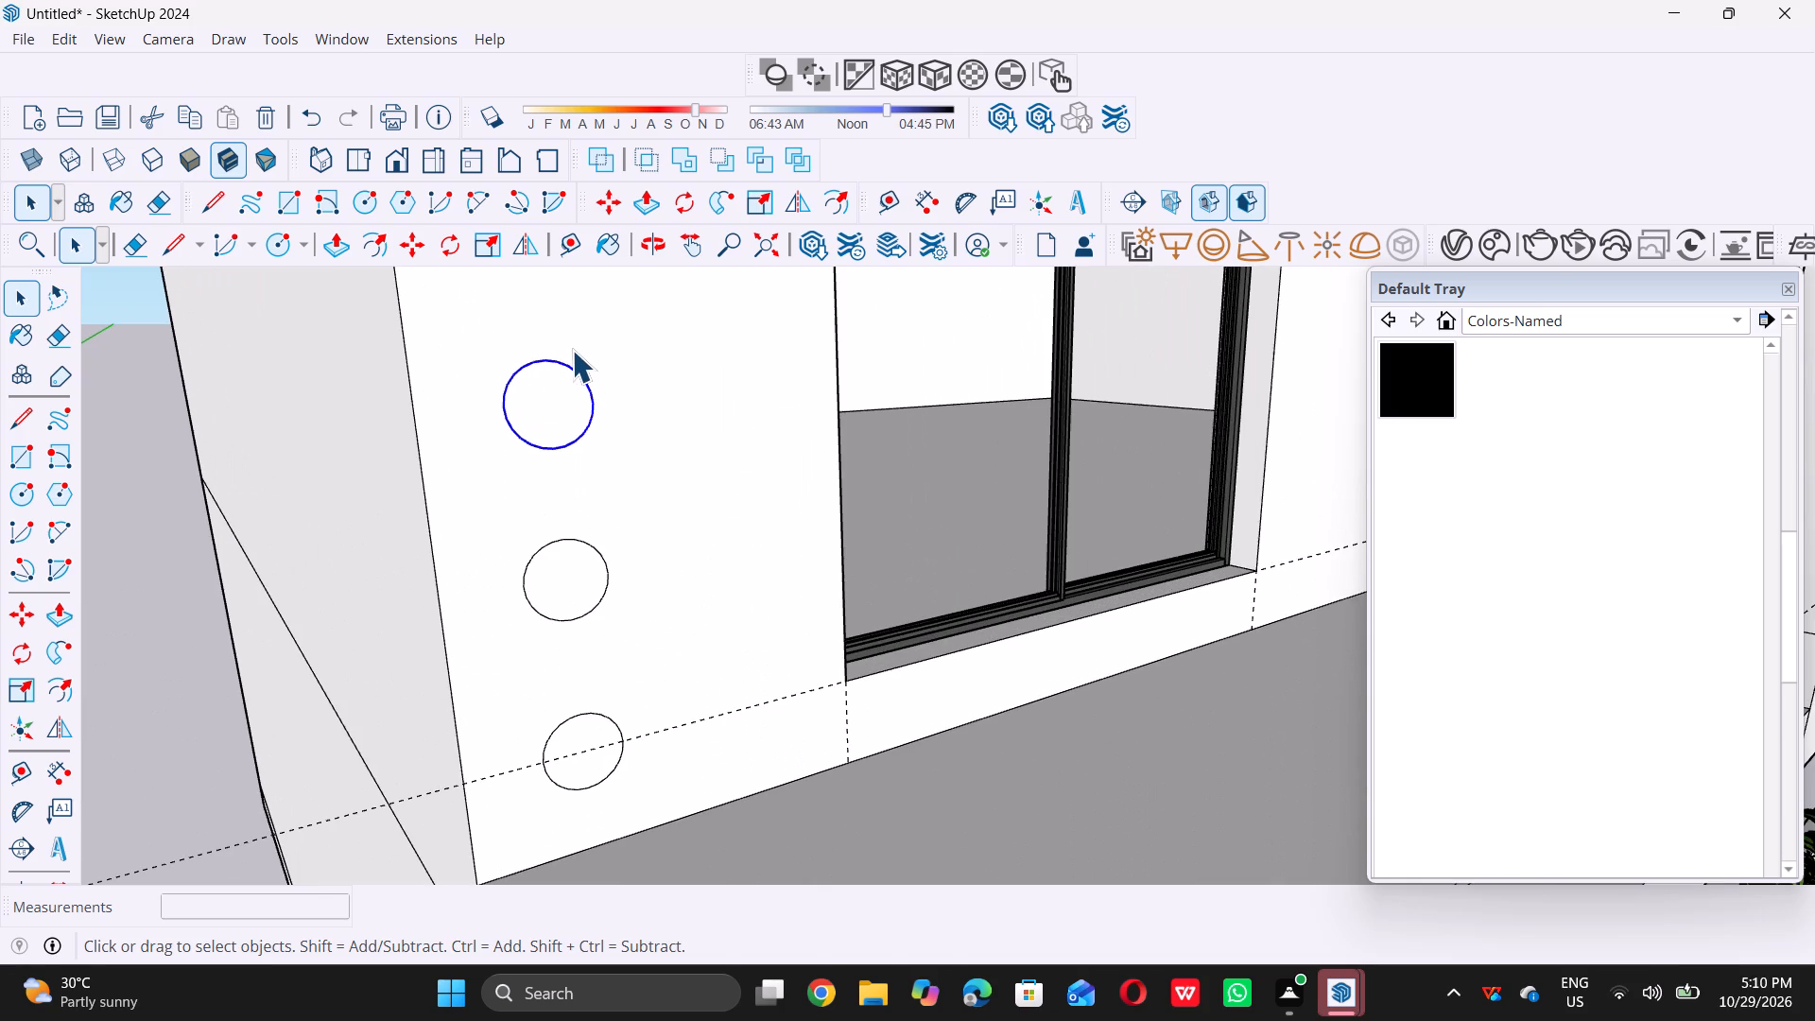
key("m")
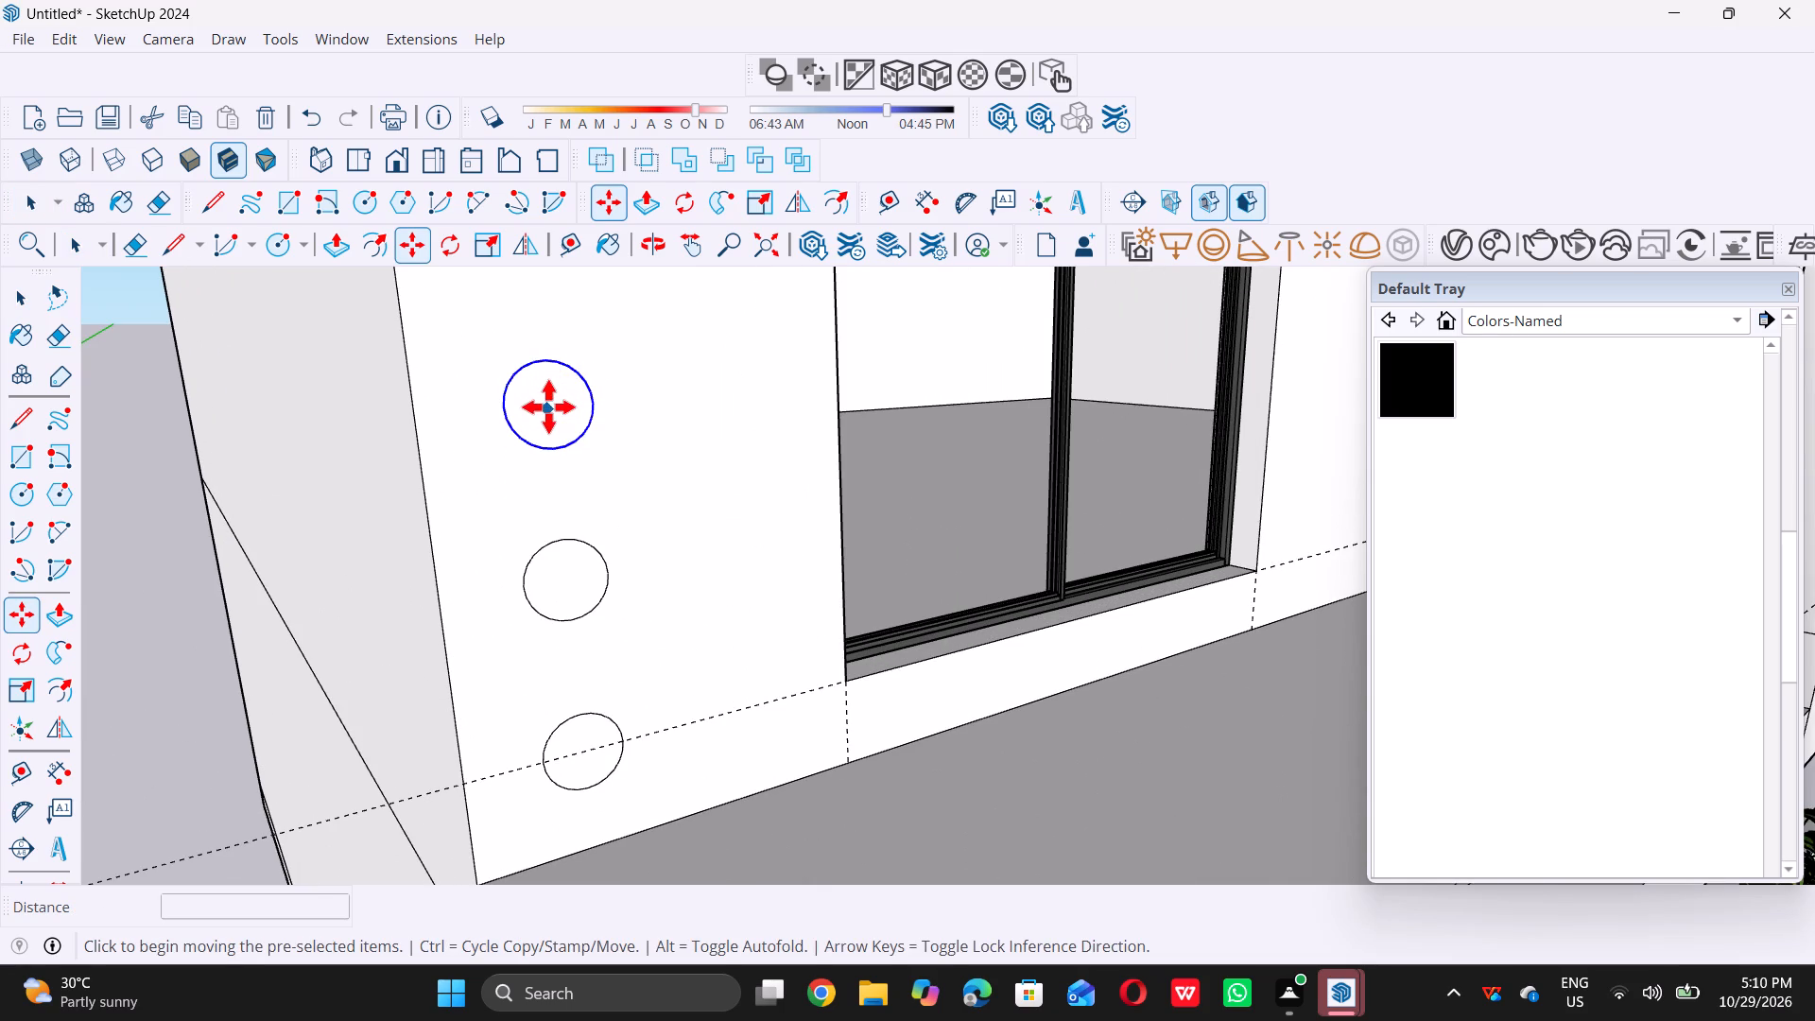
left_click(551, 404)
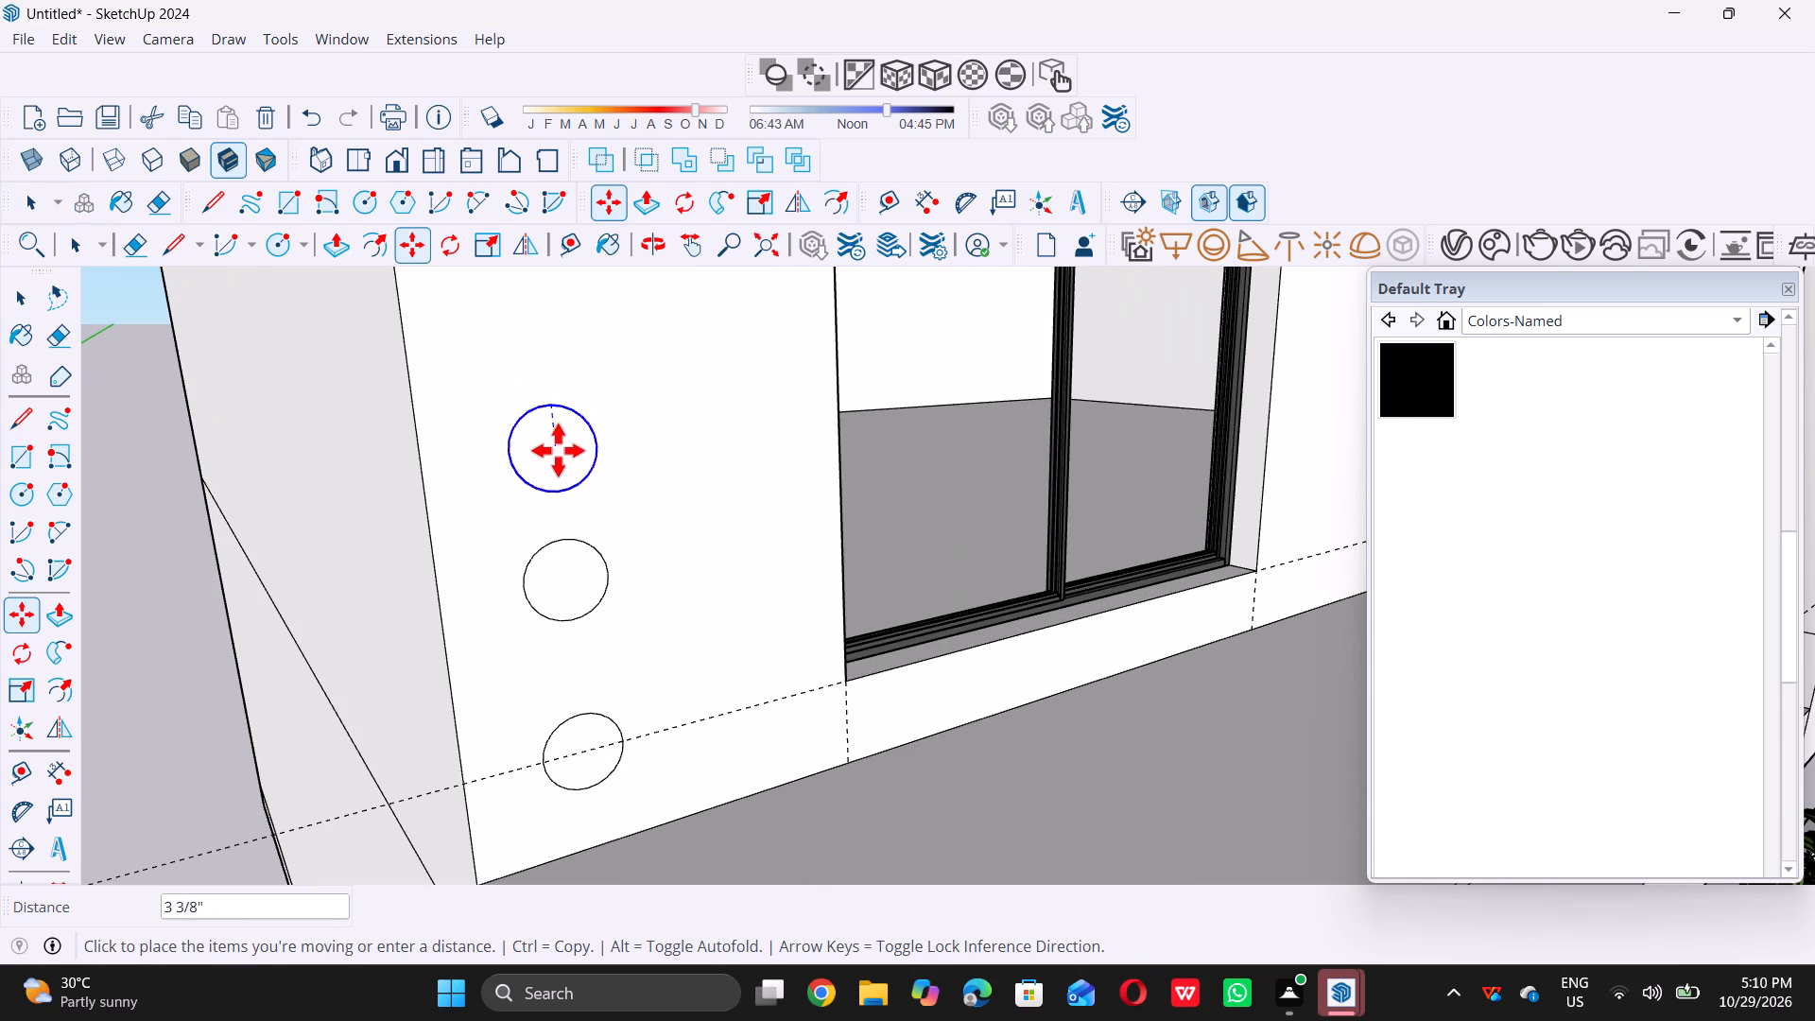
left_click(558, 461)
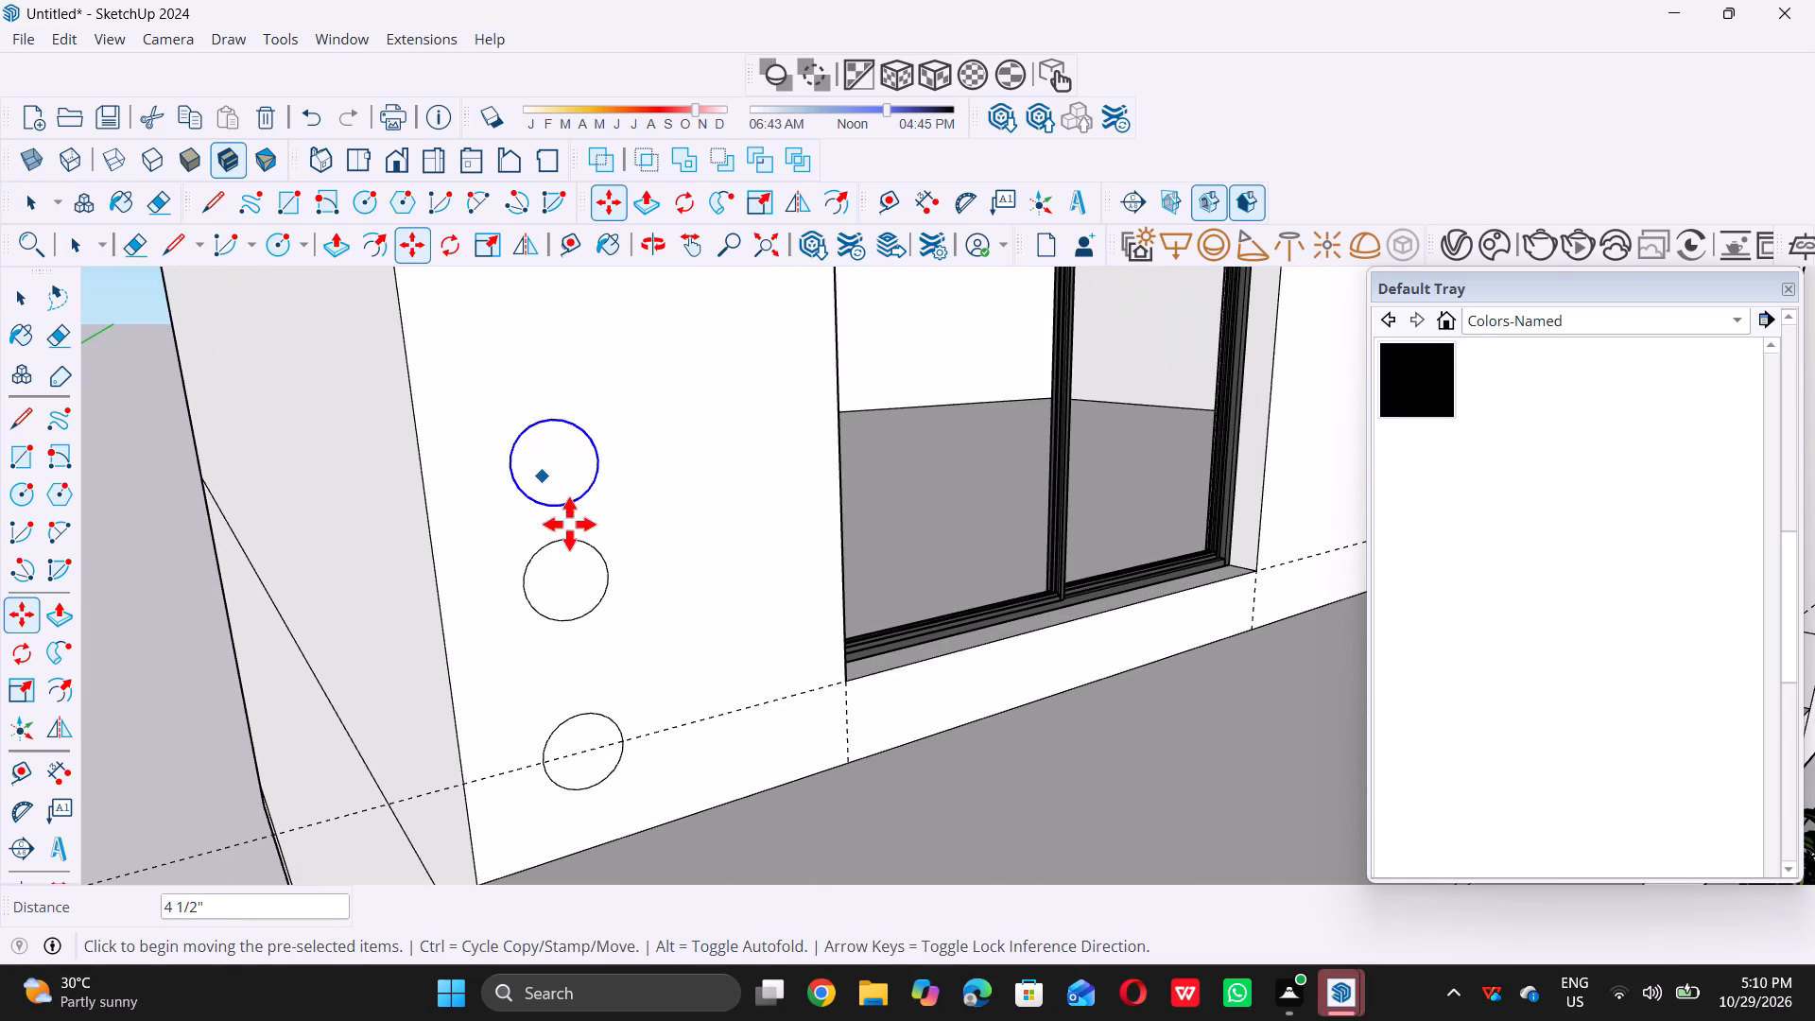
key("space")
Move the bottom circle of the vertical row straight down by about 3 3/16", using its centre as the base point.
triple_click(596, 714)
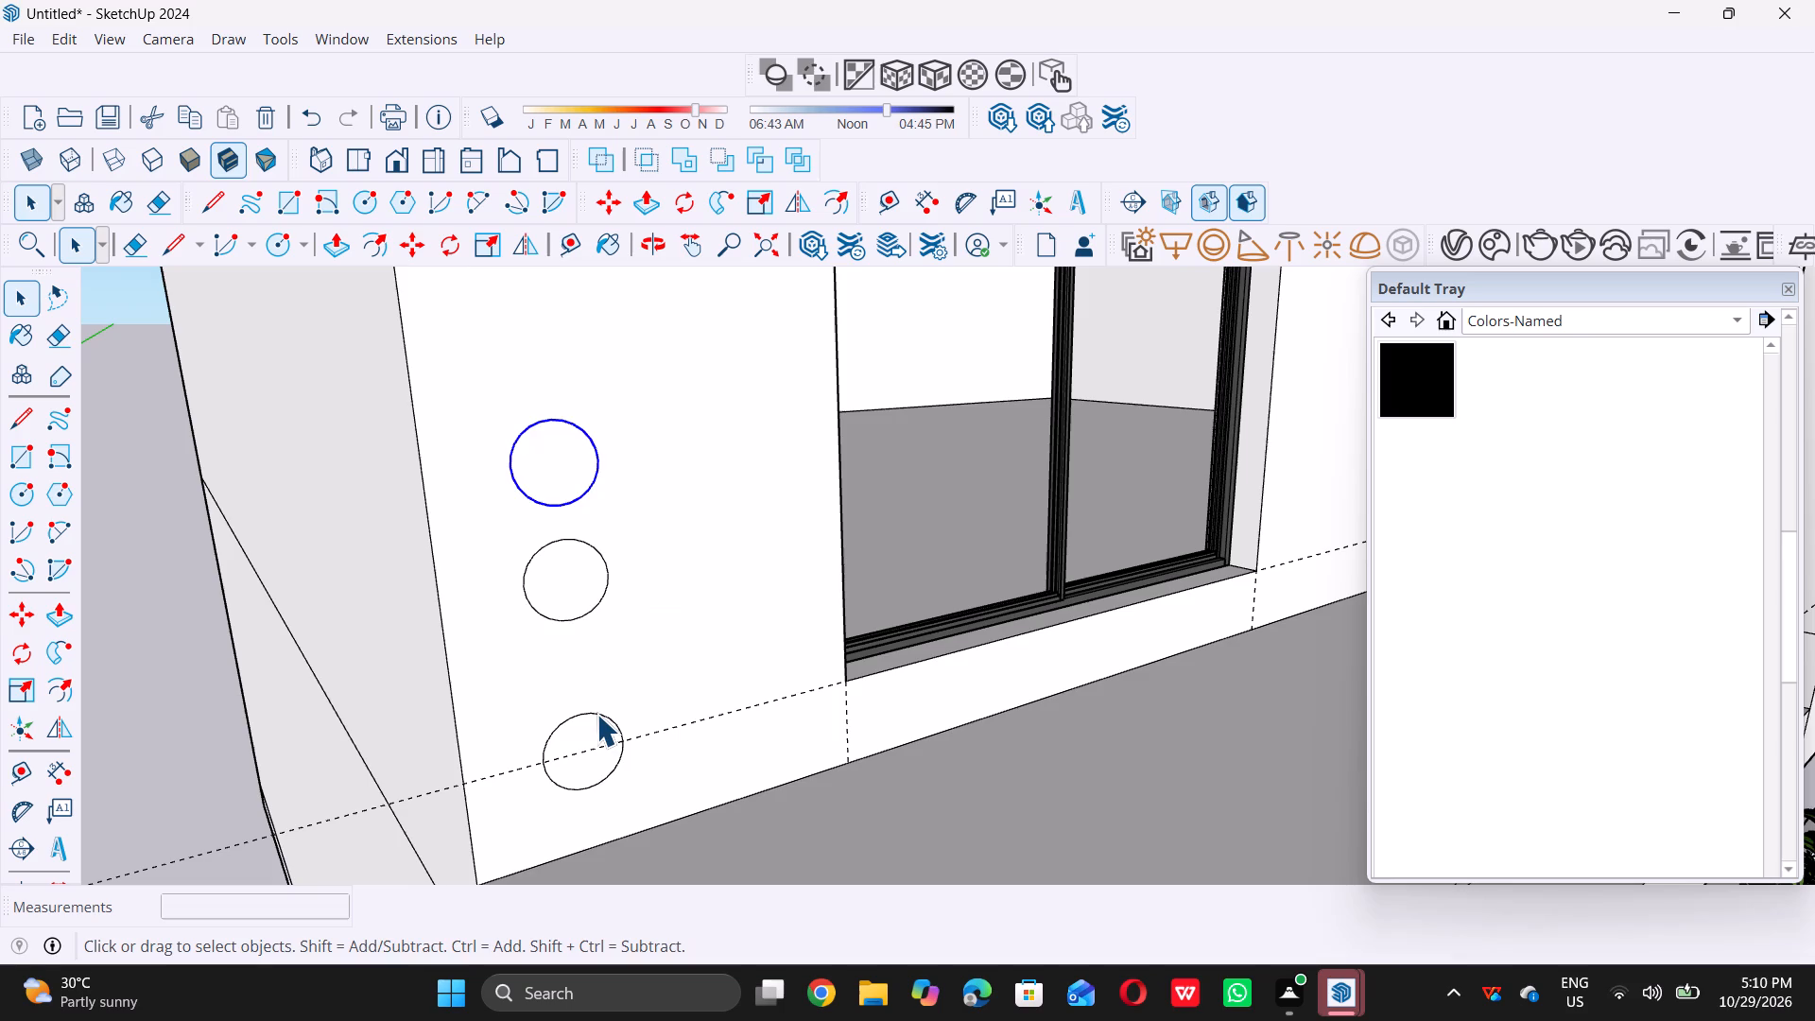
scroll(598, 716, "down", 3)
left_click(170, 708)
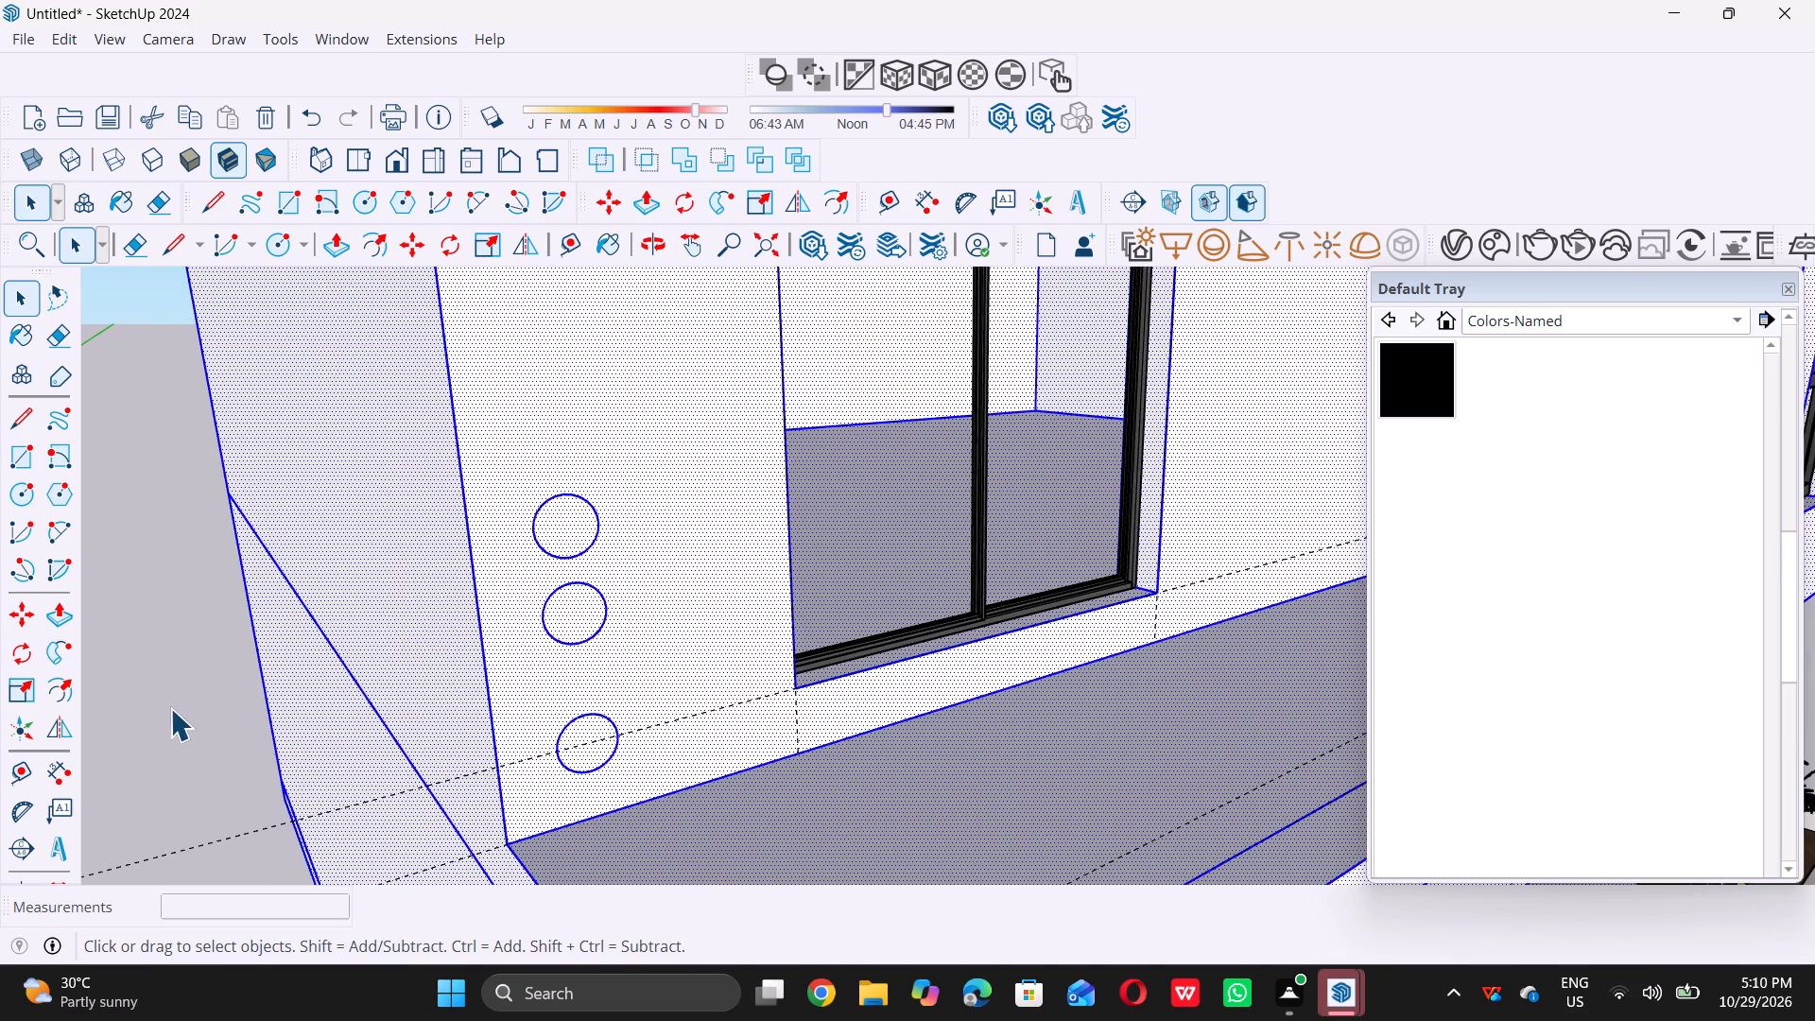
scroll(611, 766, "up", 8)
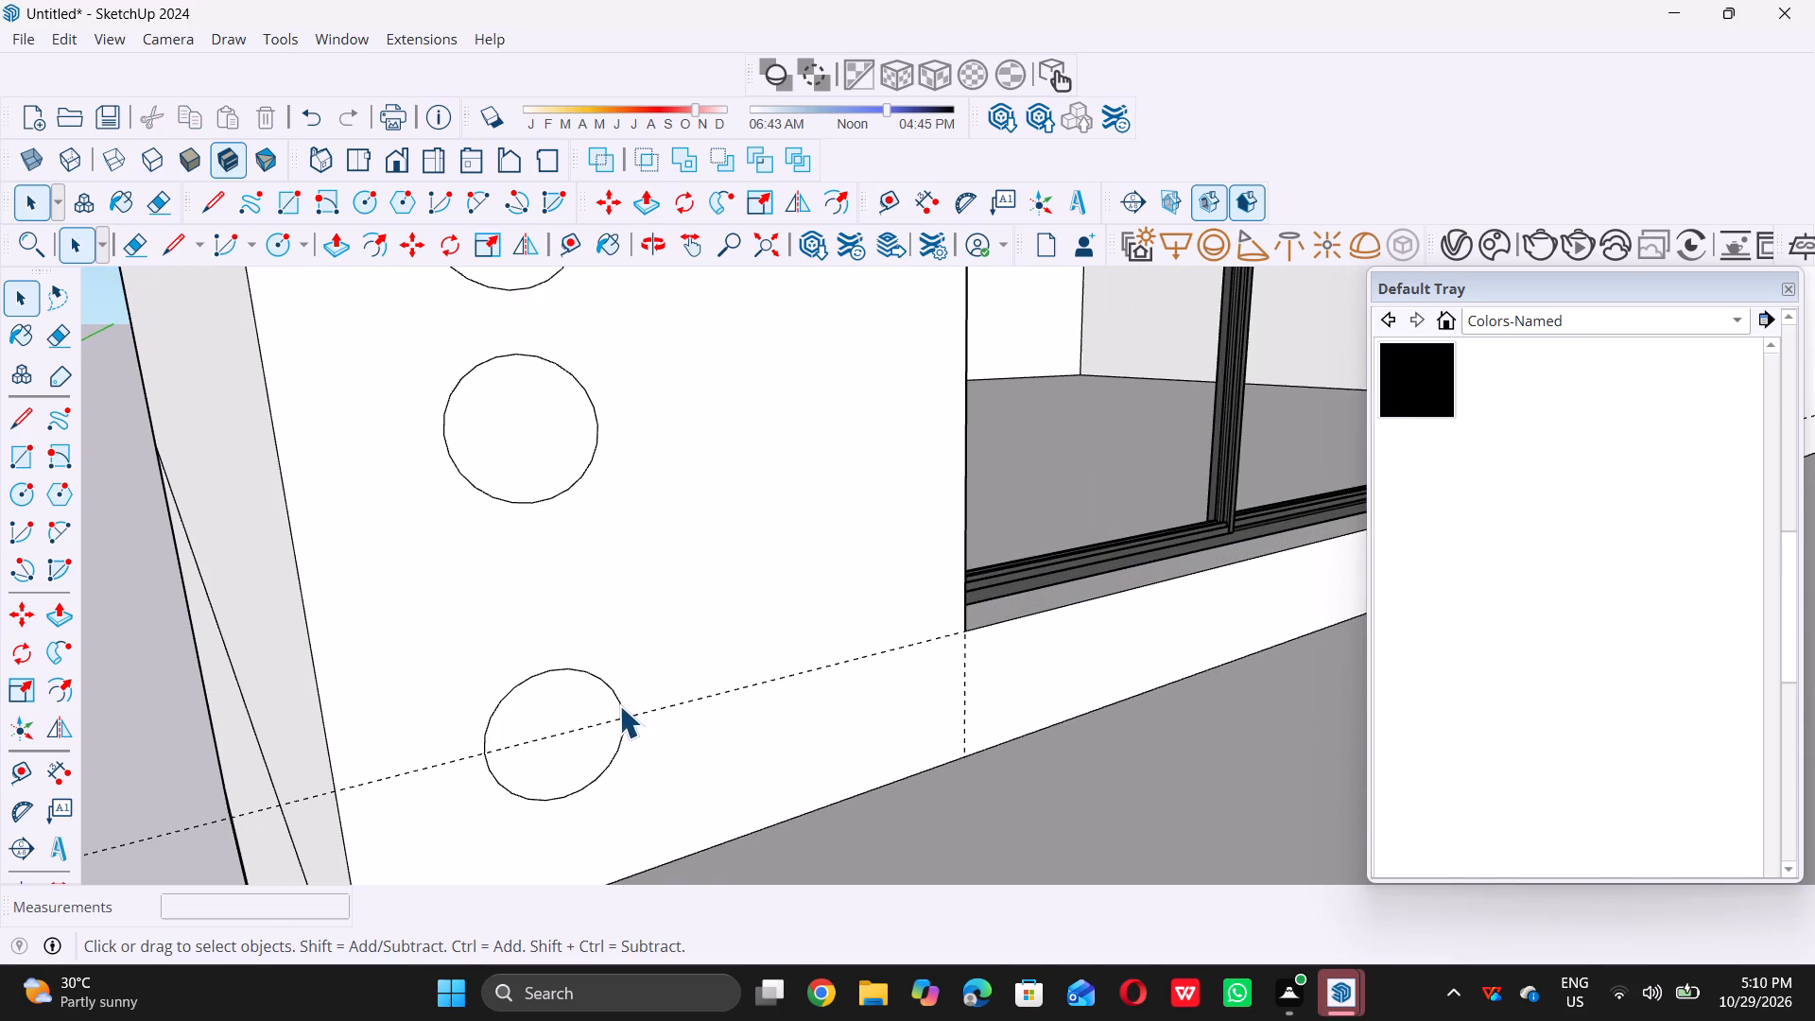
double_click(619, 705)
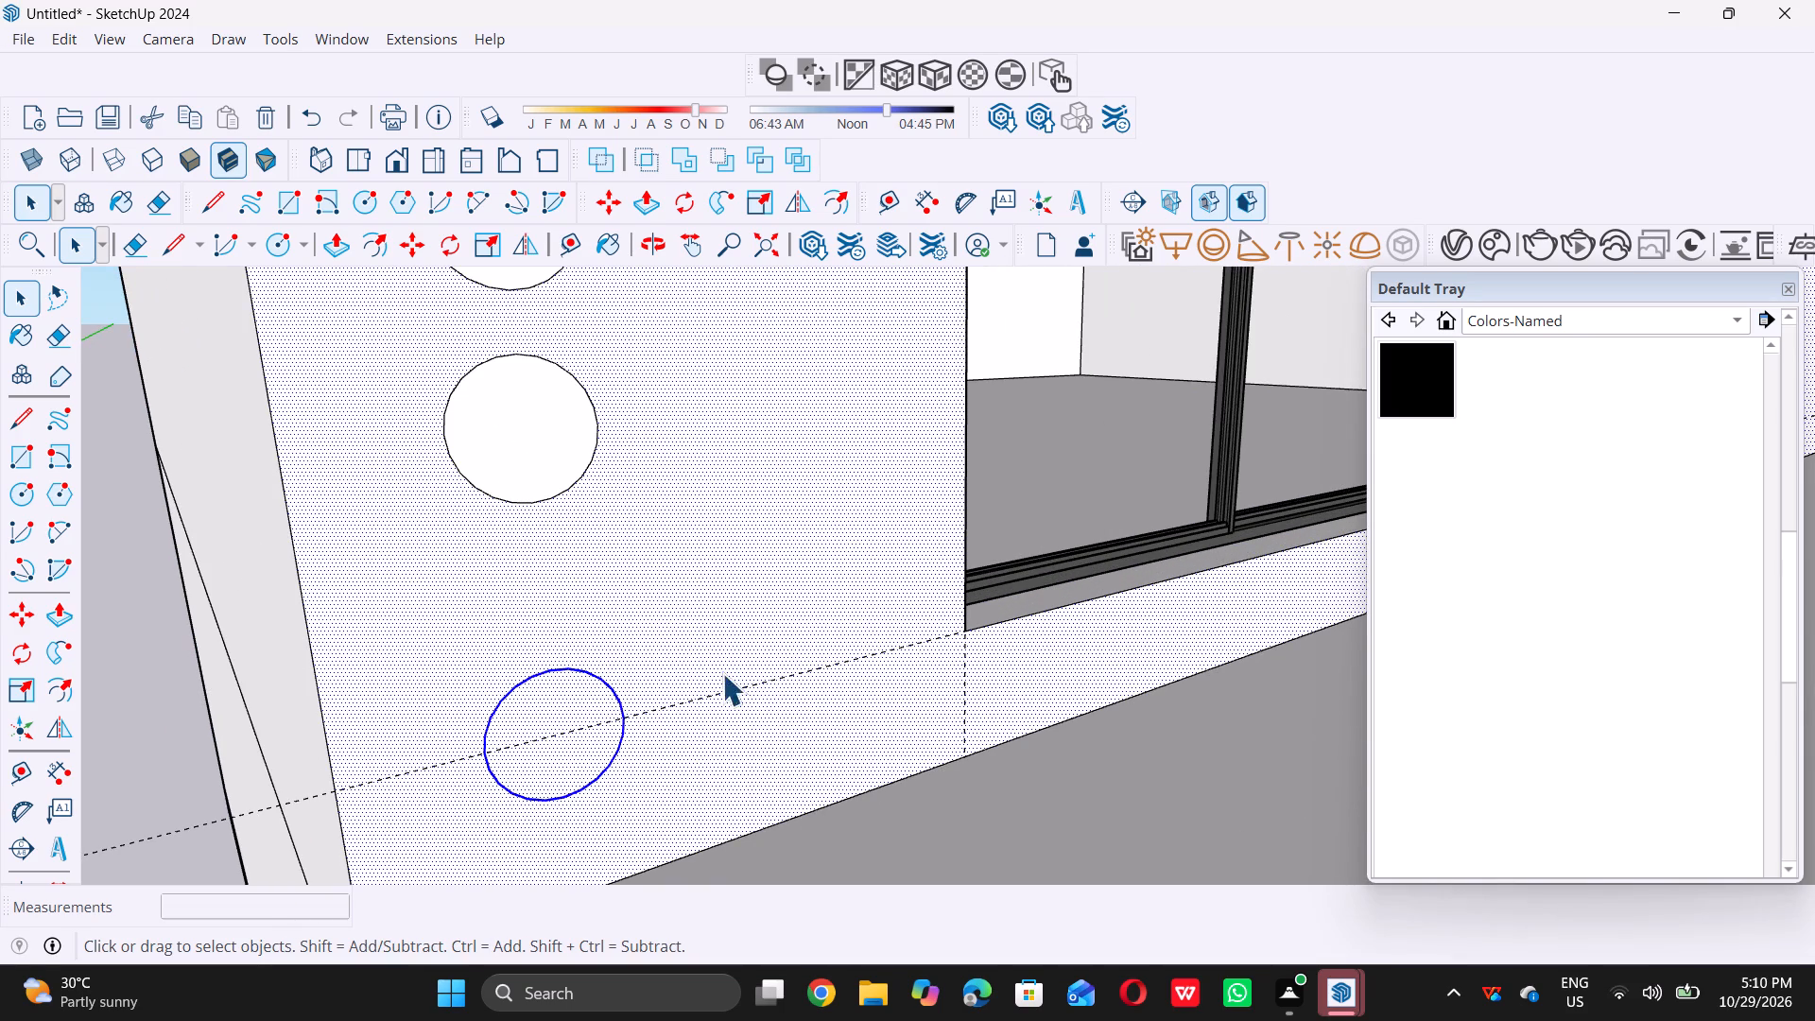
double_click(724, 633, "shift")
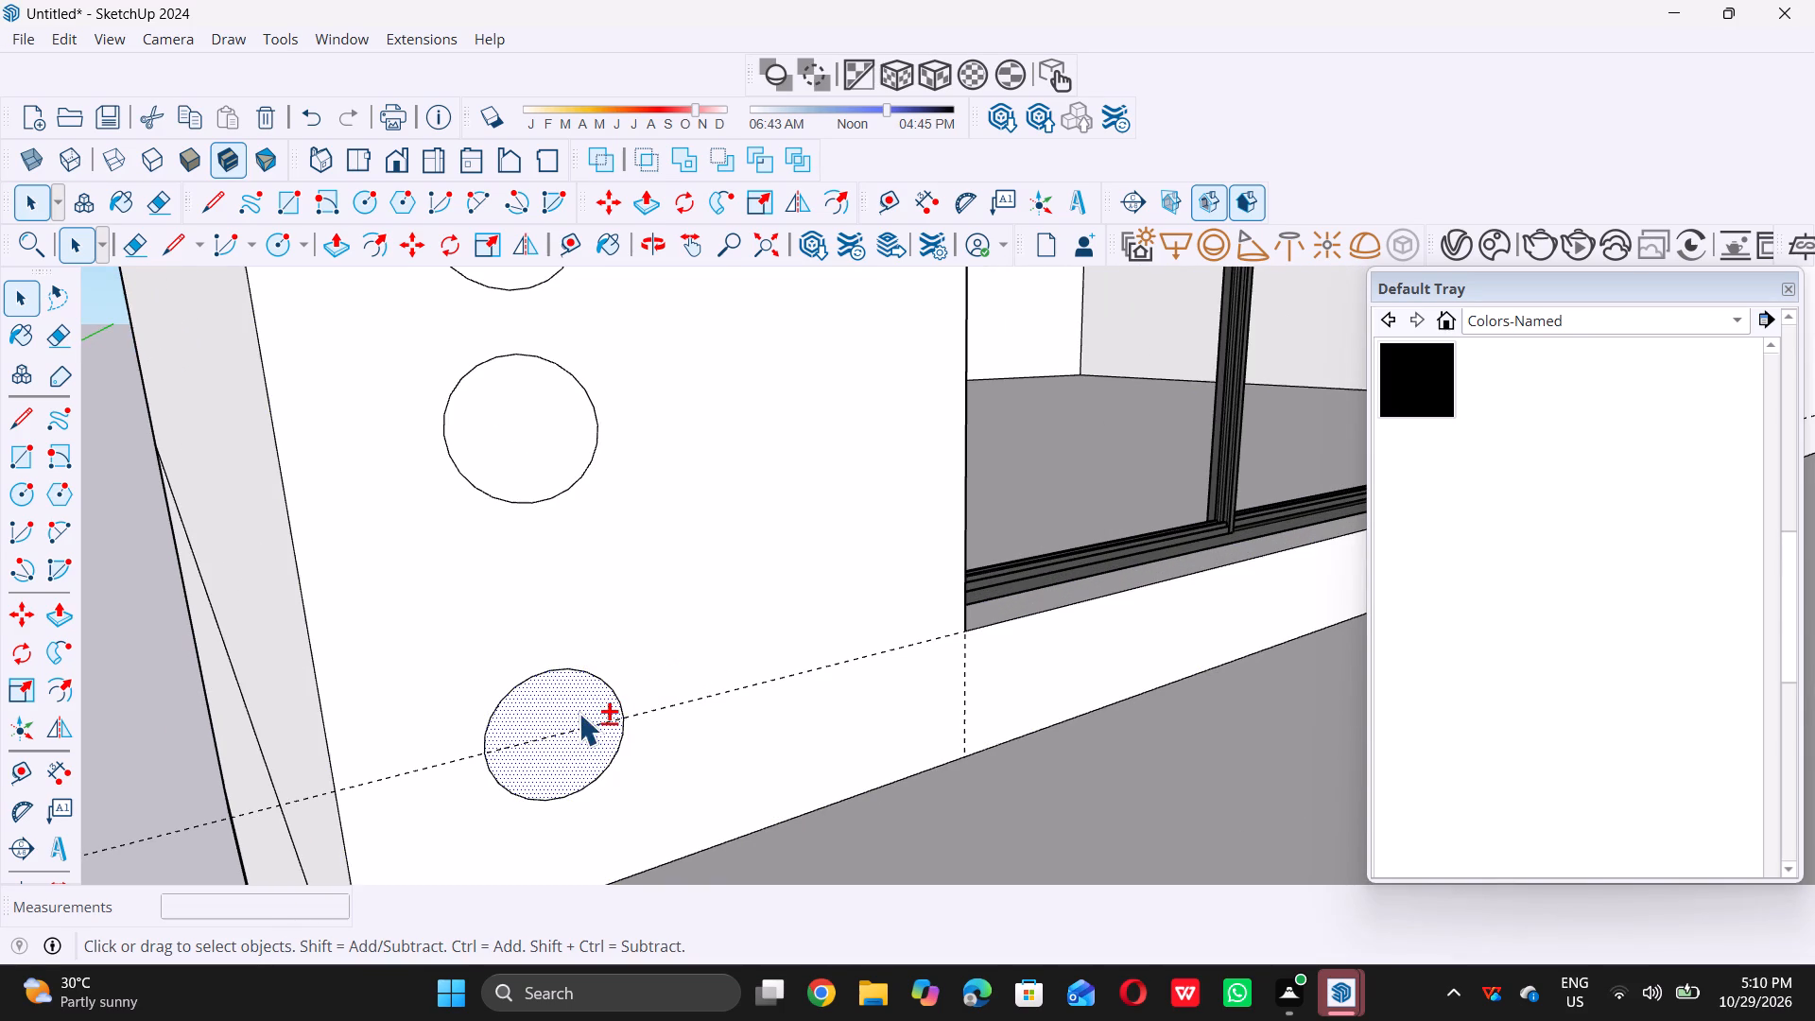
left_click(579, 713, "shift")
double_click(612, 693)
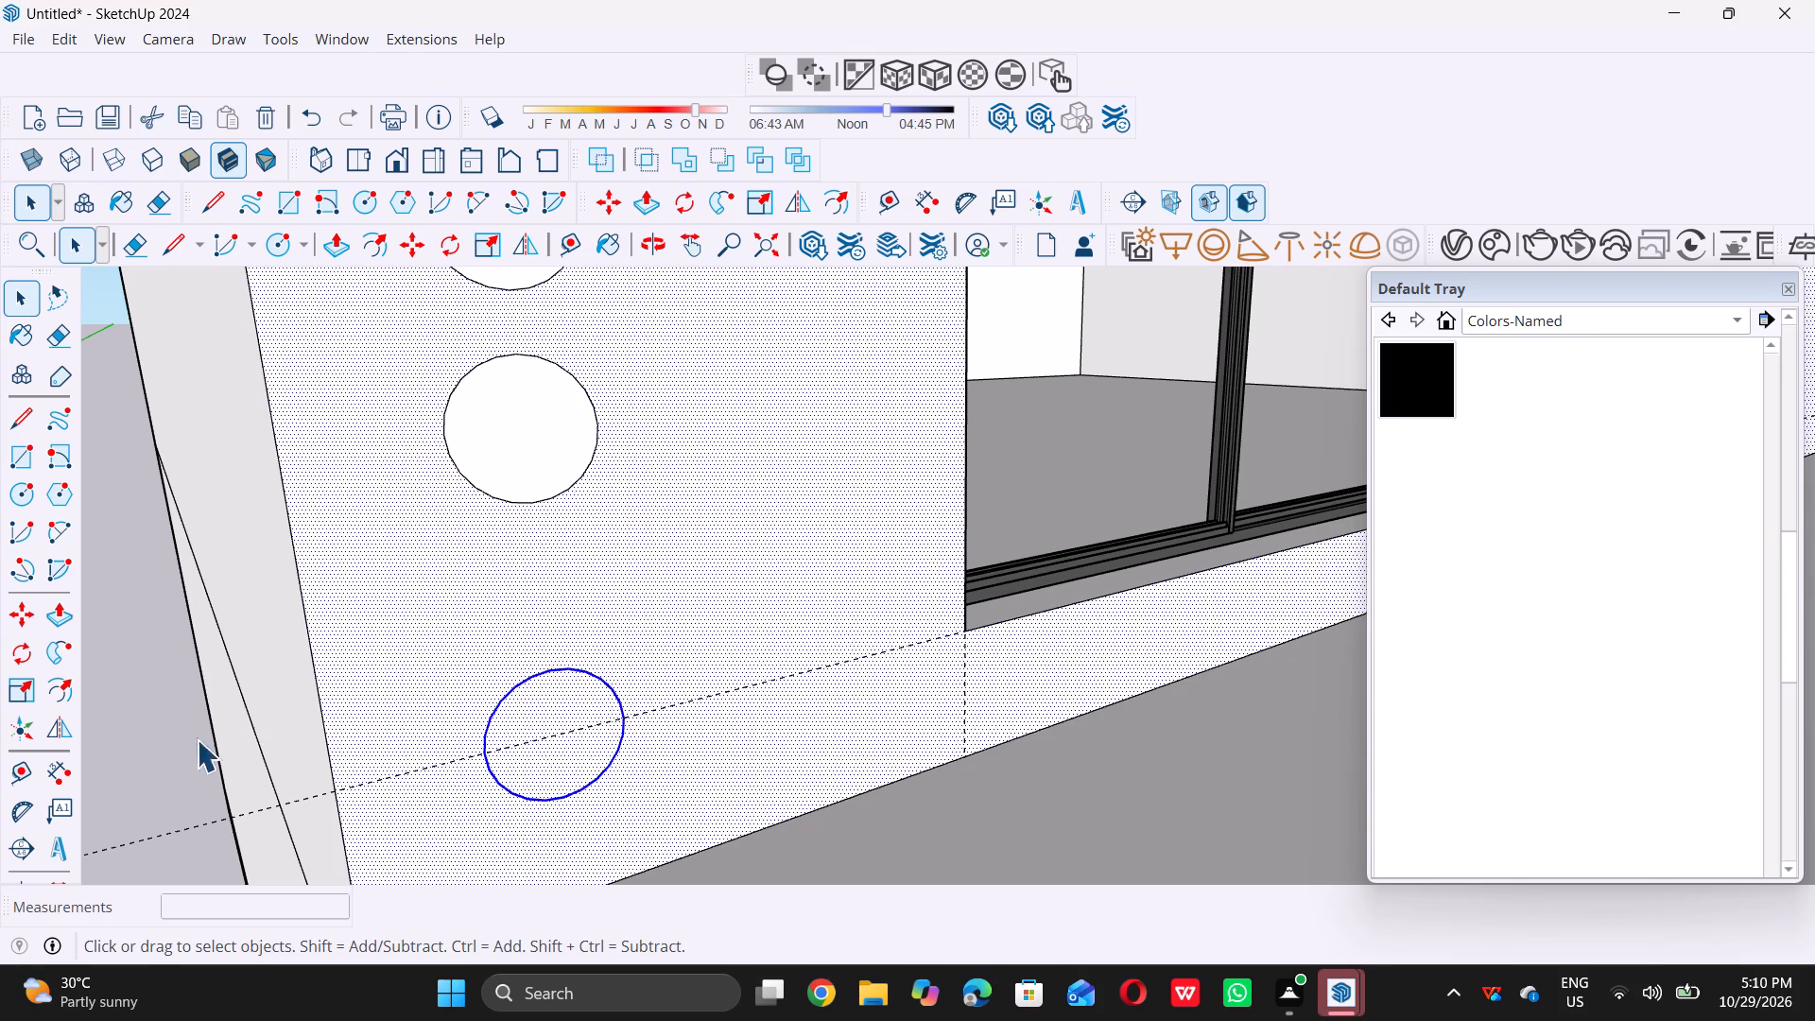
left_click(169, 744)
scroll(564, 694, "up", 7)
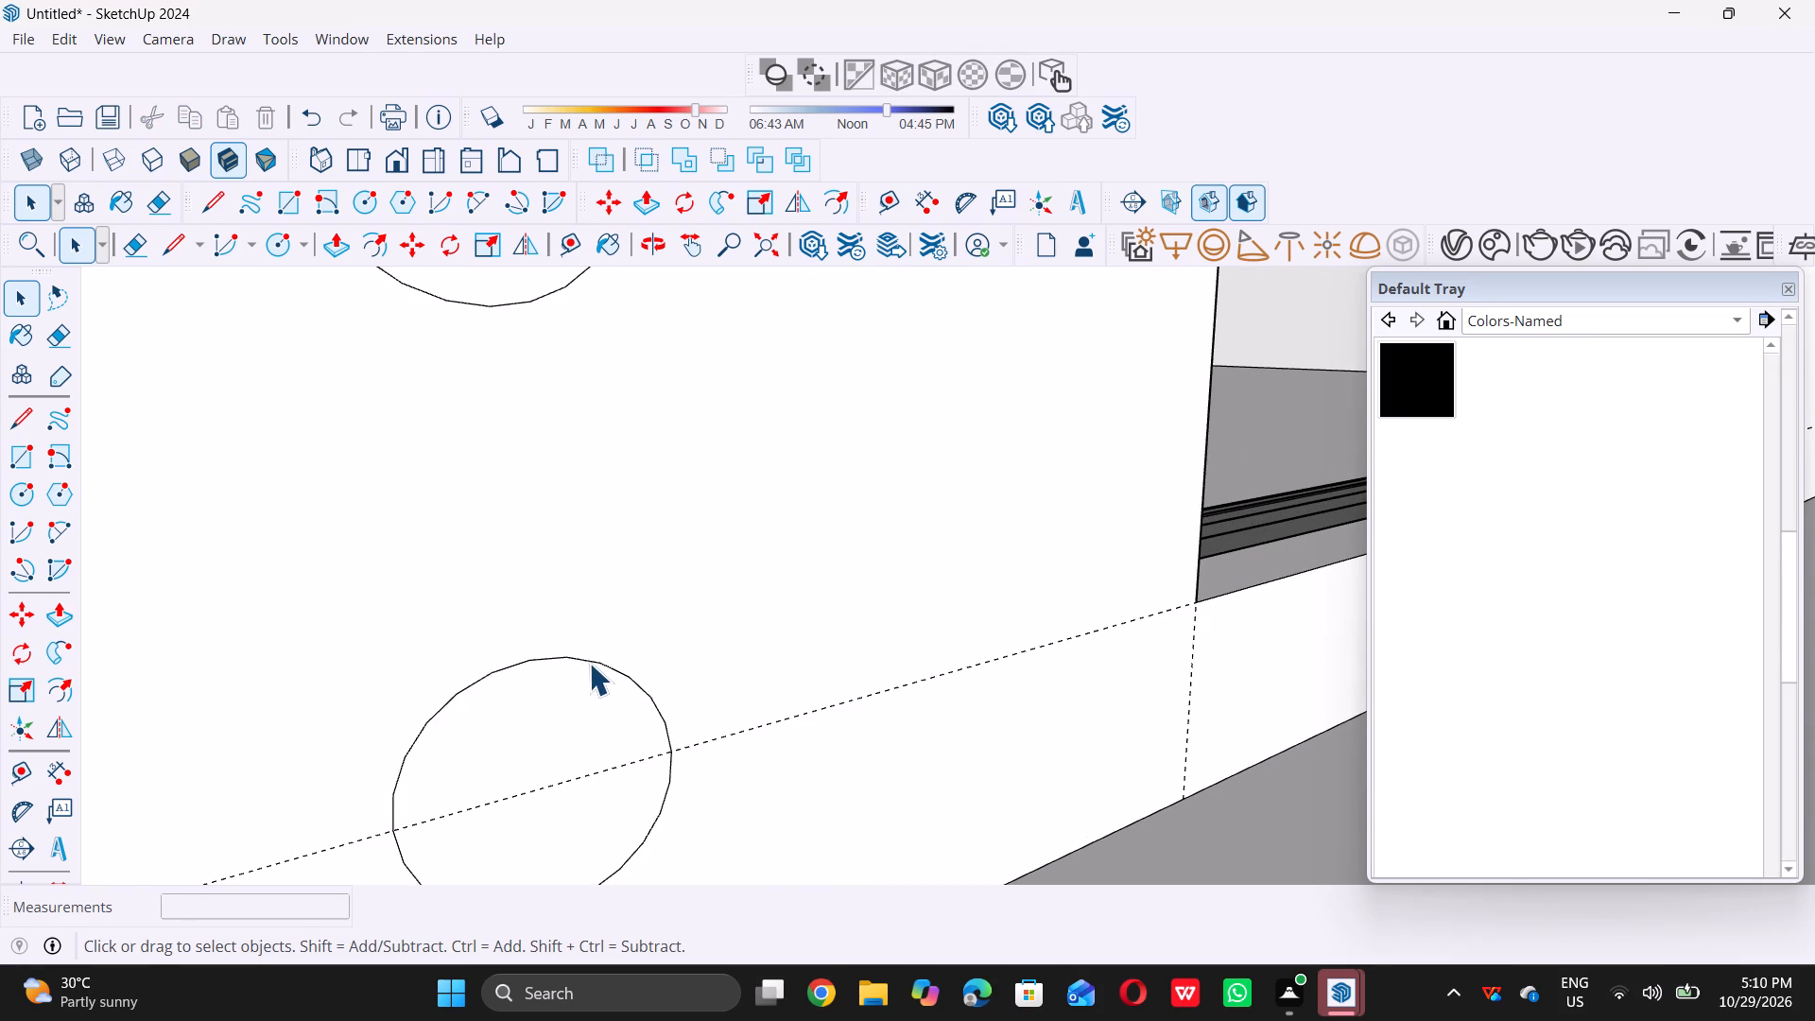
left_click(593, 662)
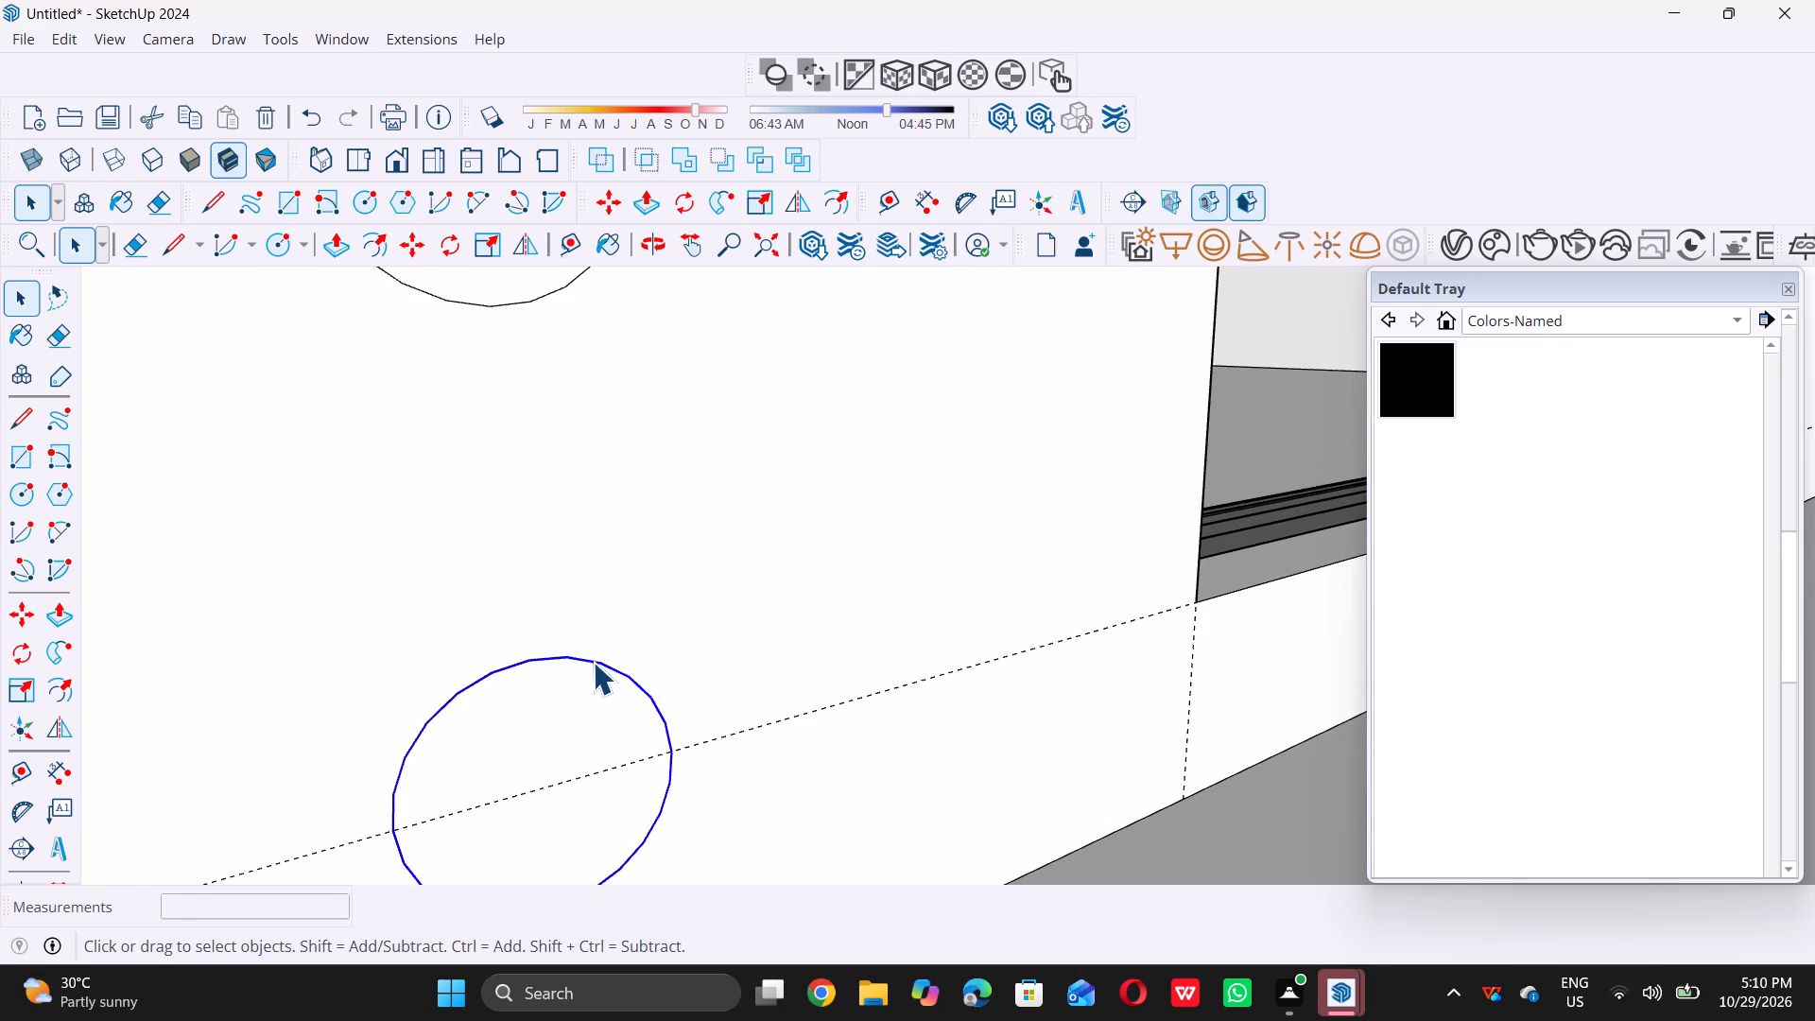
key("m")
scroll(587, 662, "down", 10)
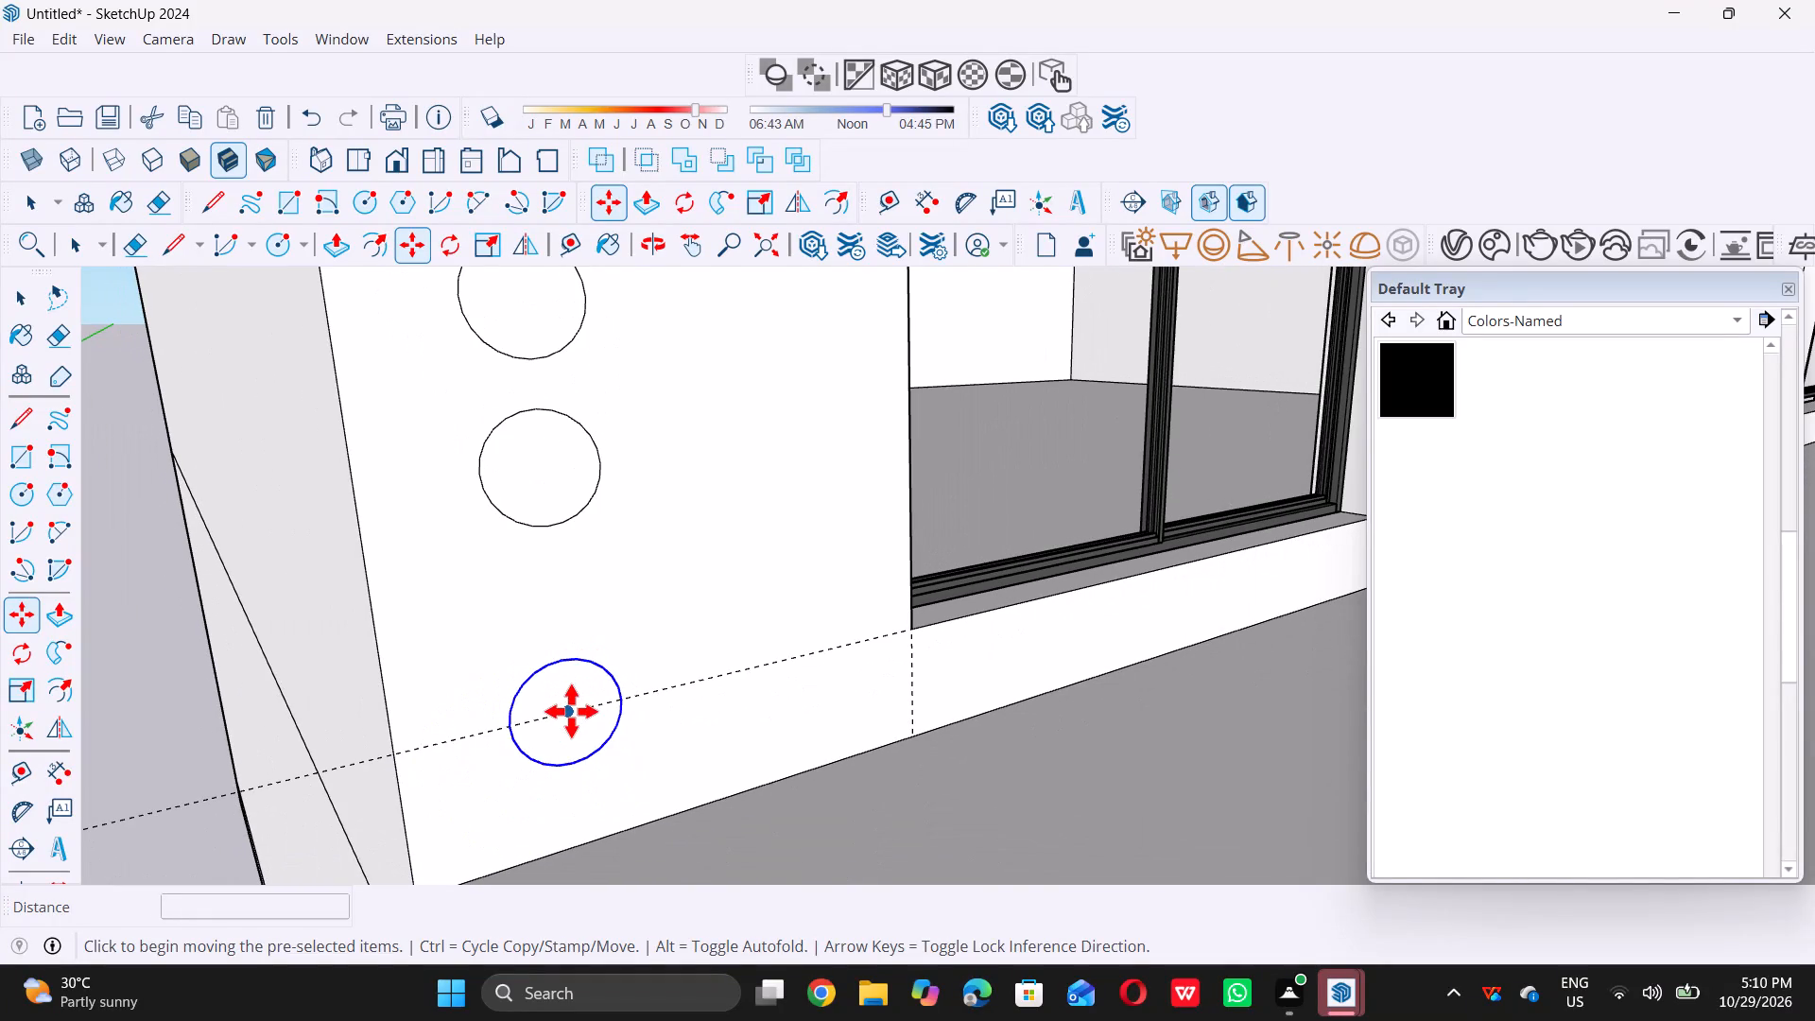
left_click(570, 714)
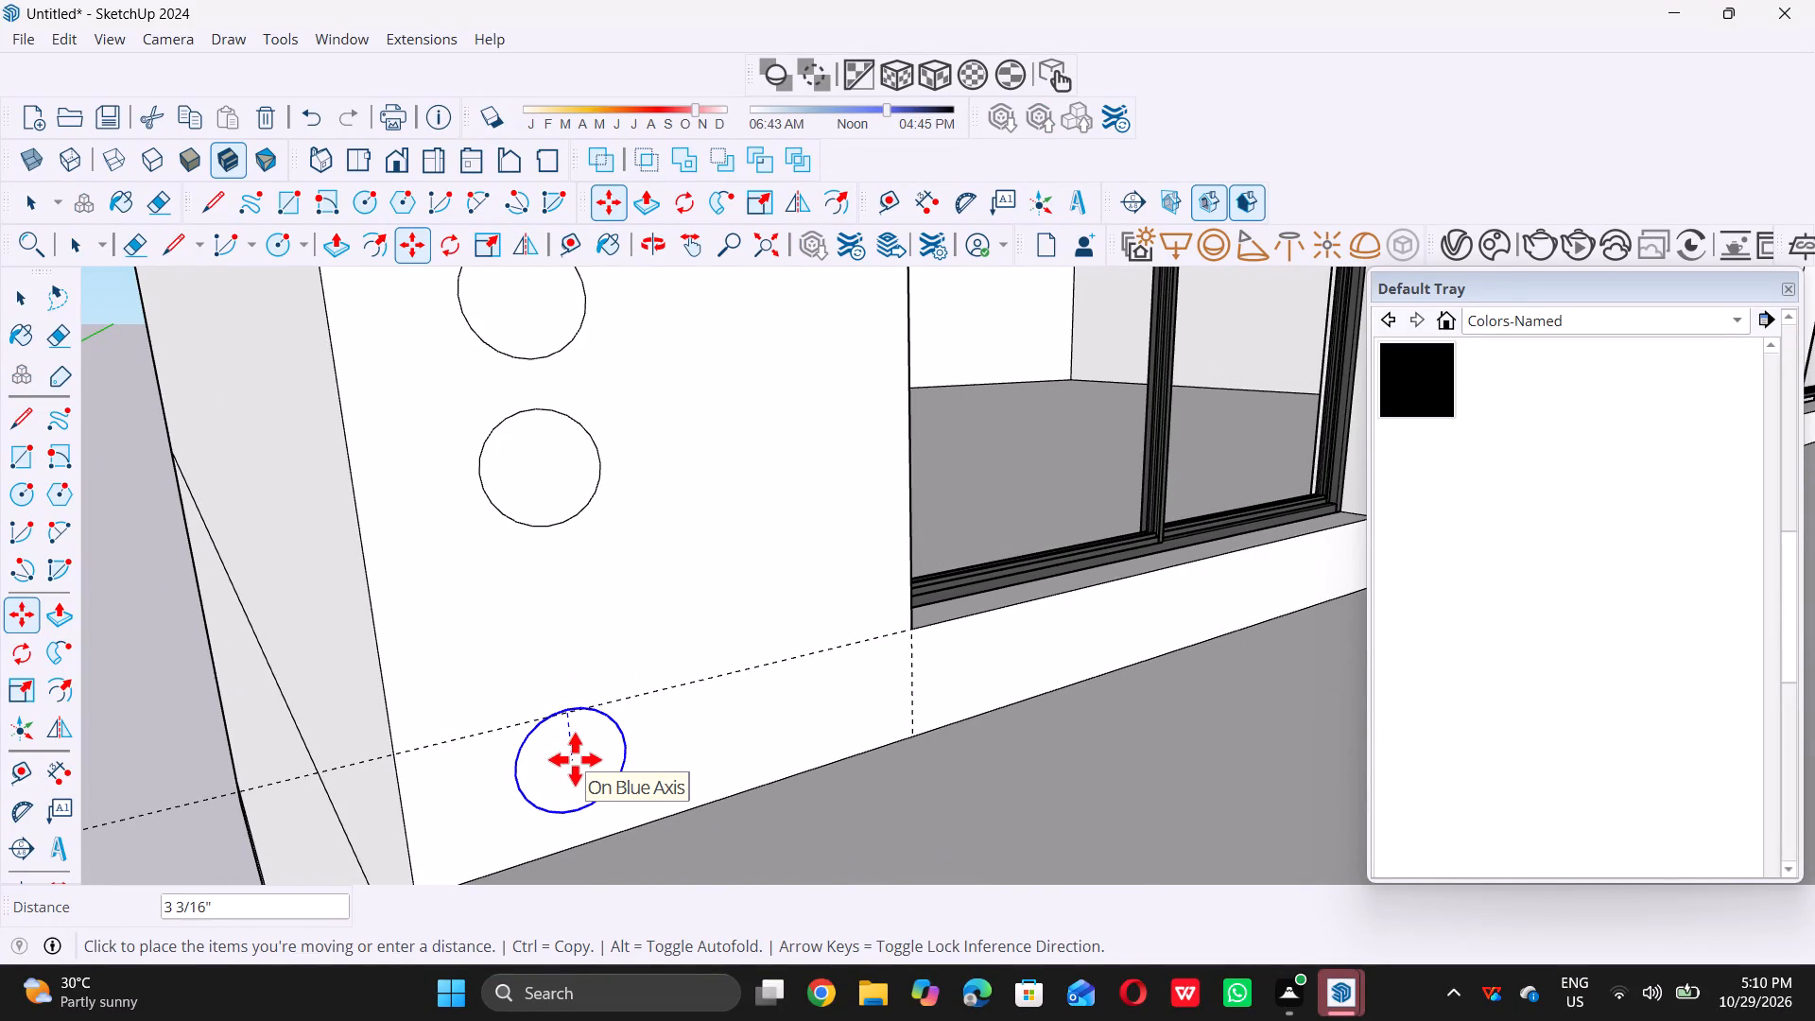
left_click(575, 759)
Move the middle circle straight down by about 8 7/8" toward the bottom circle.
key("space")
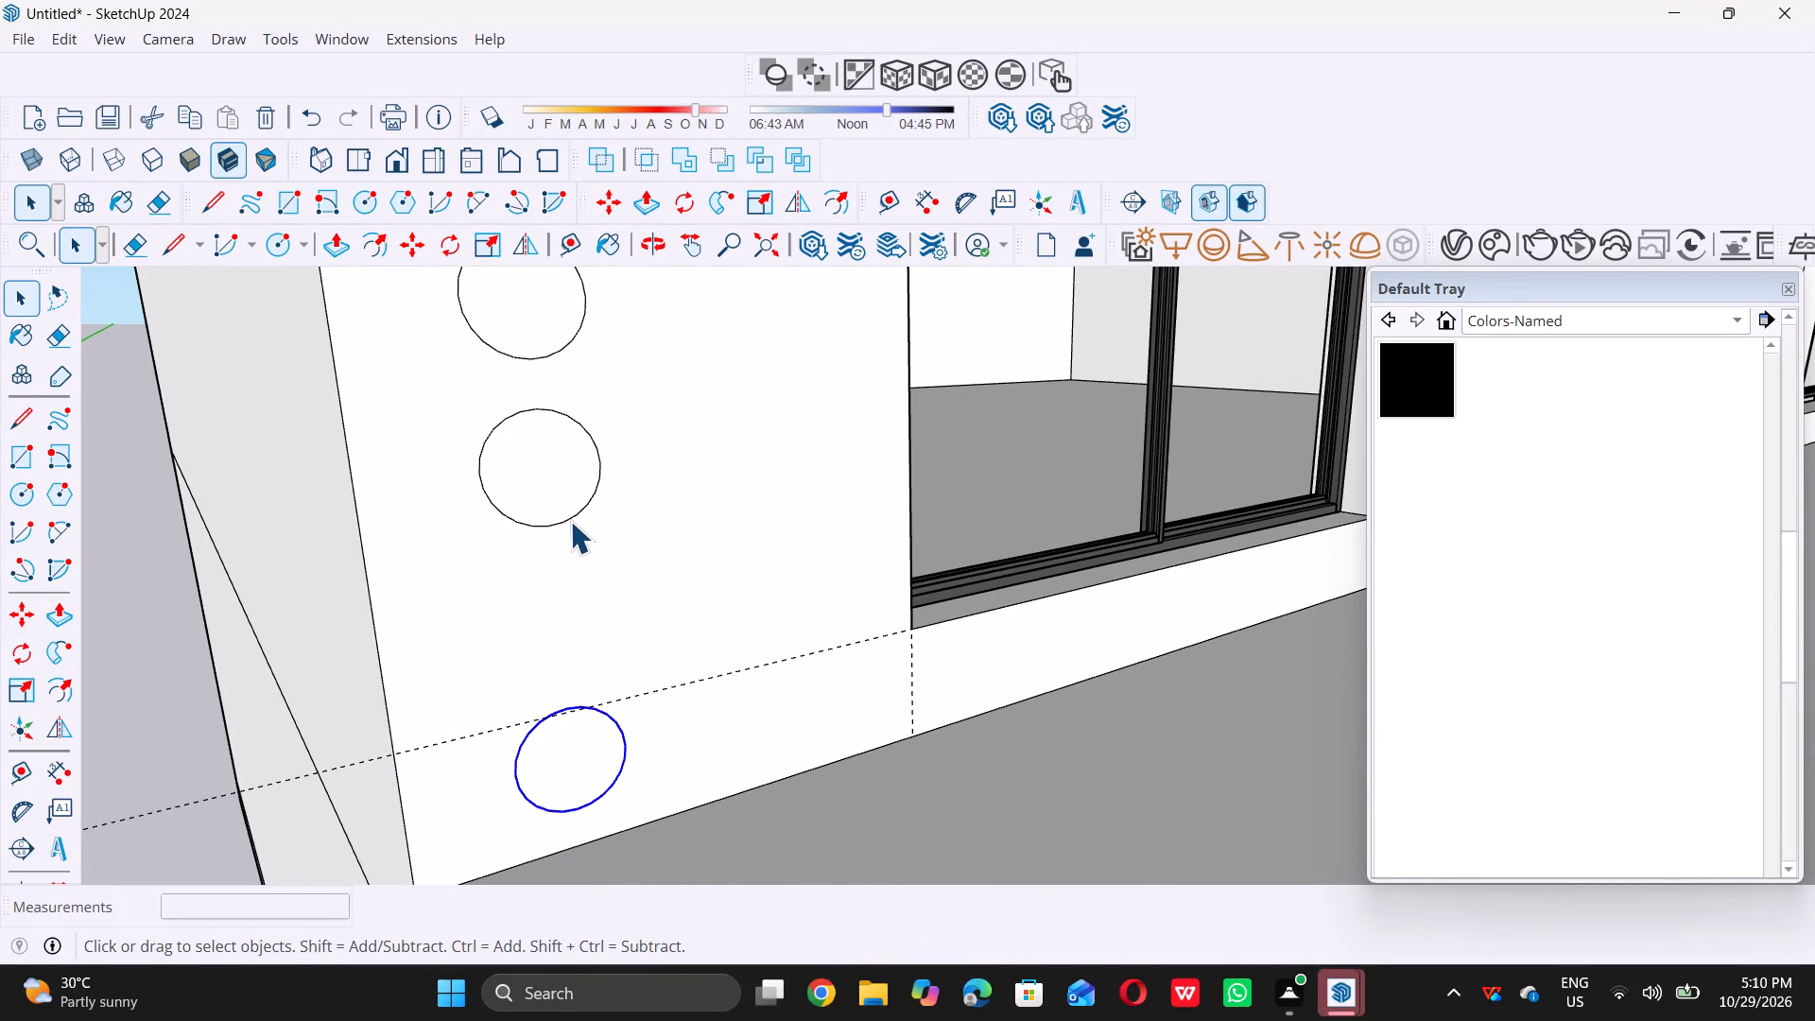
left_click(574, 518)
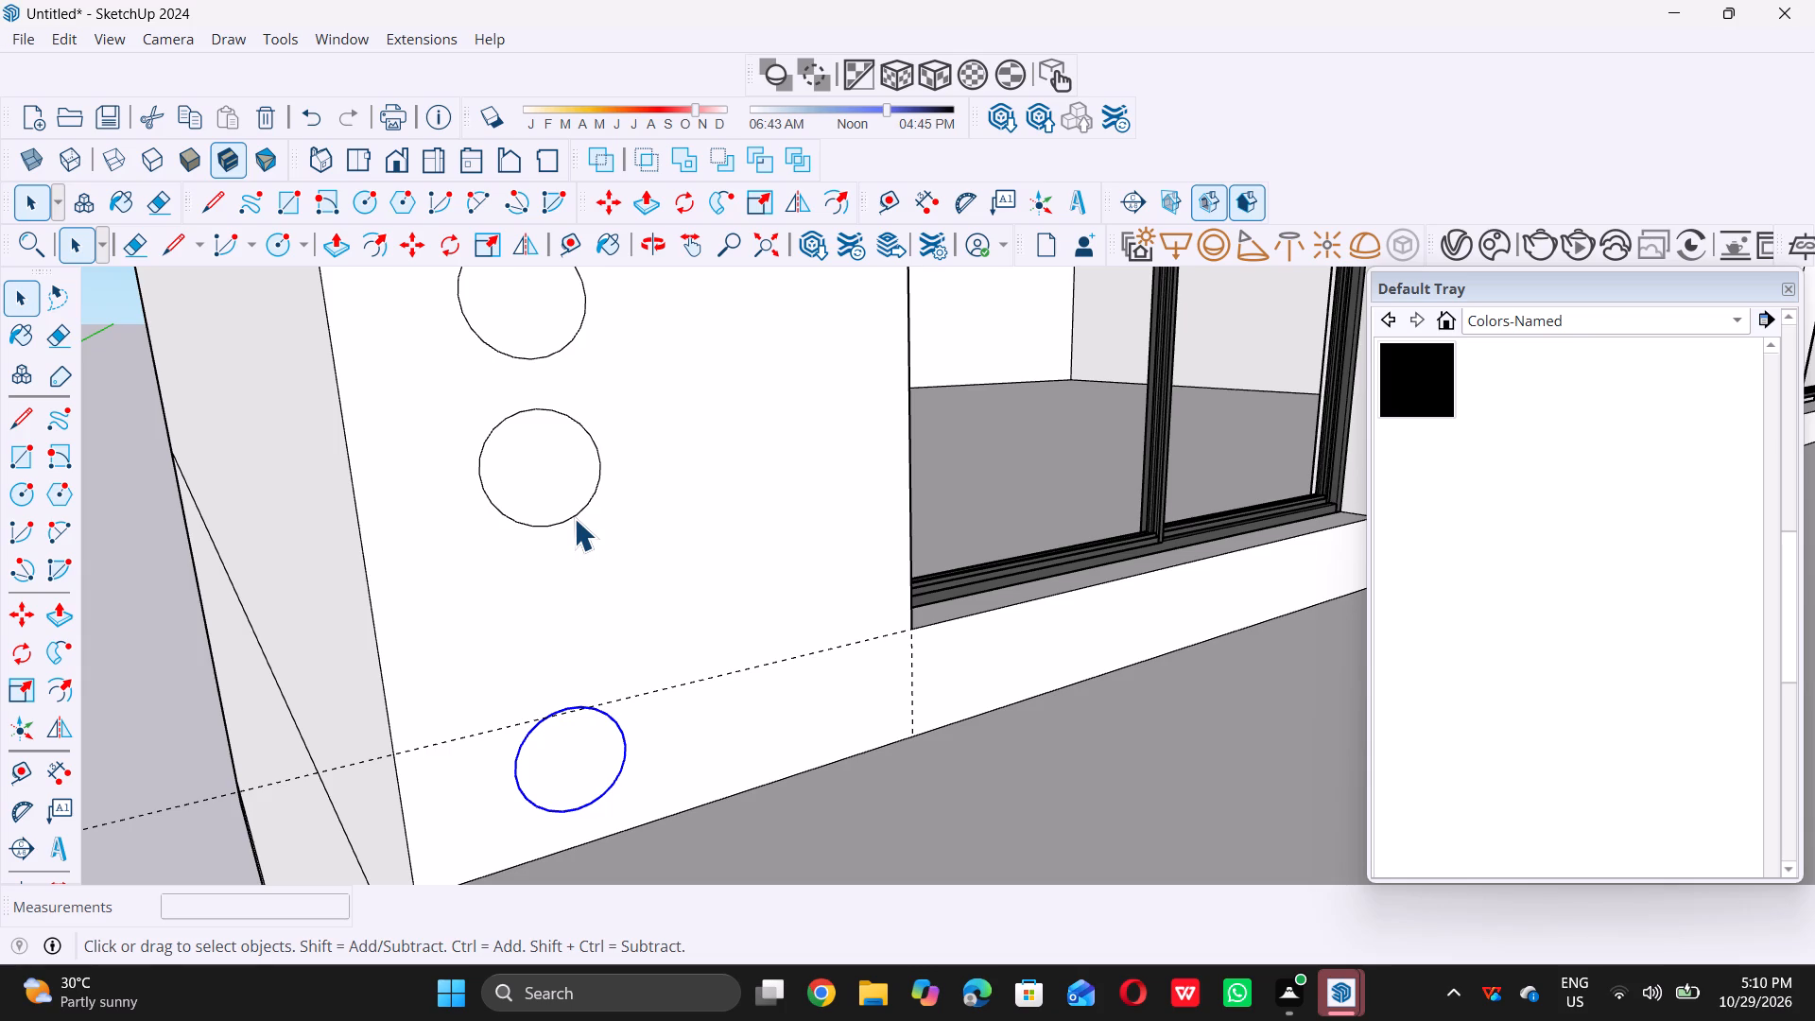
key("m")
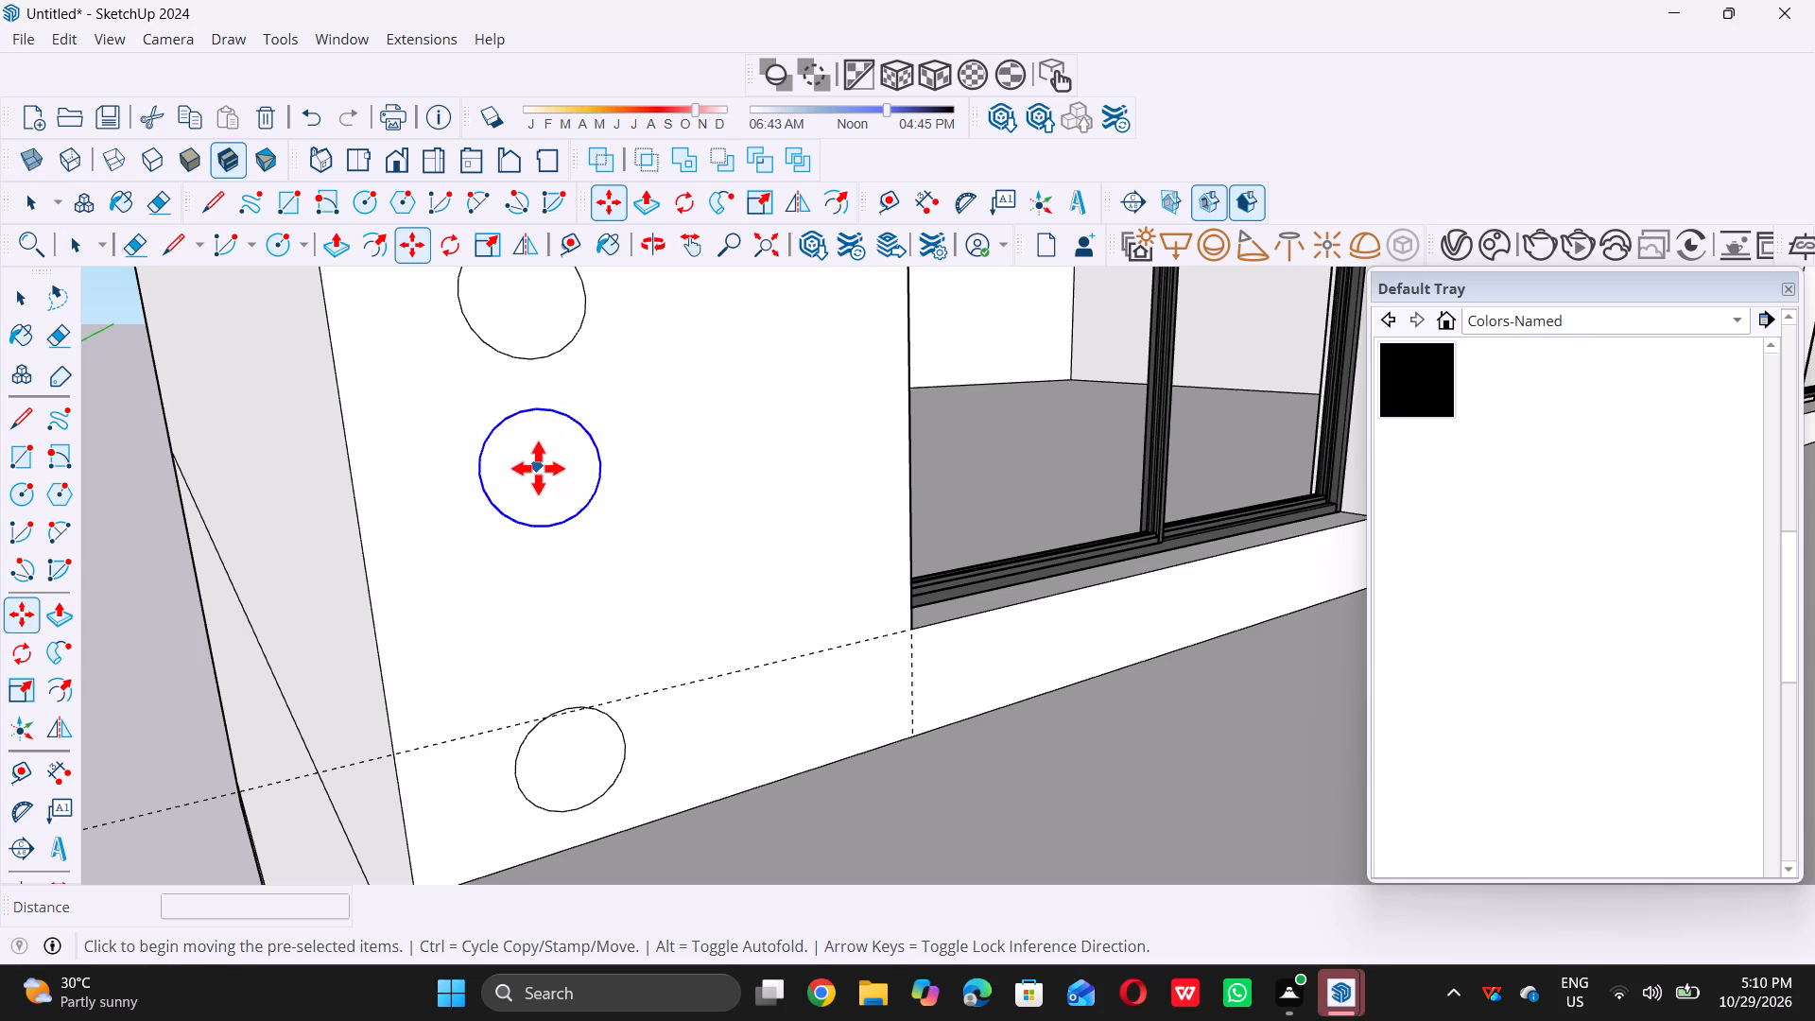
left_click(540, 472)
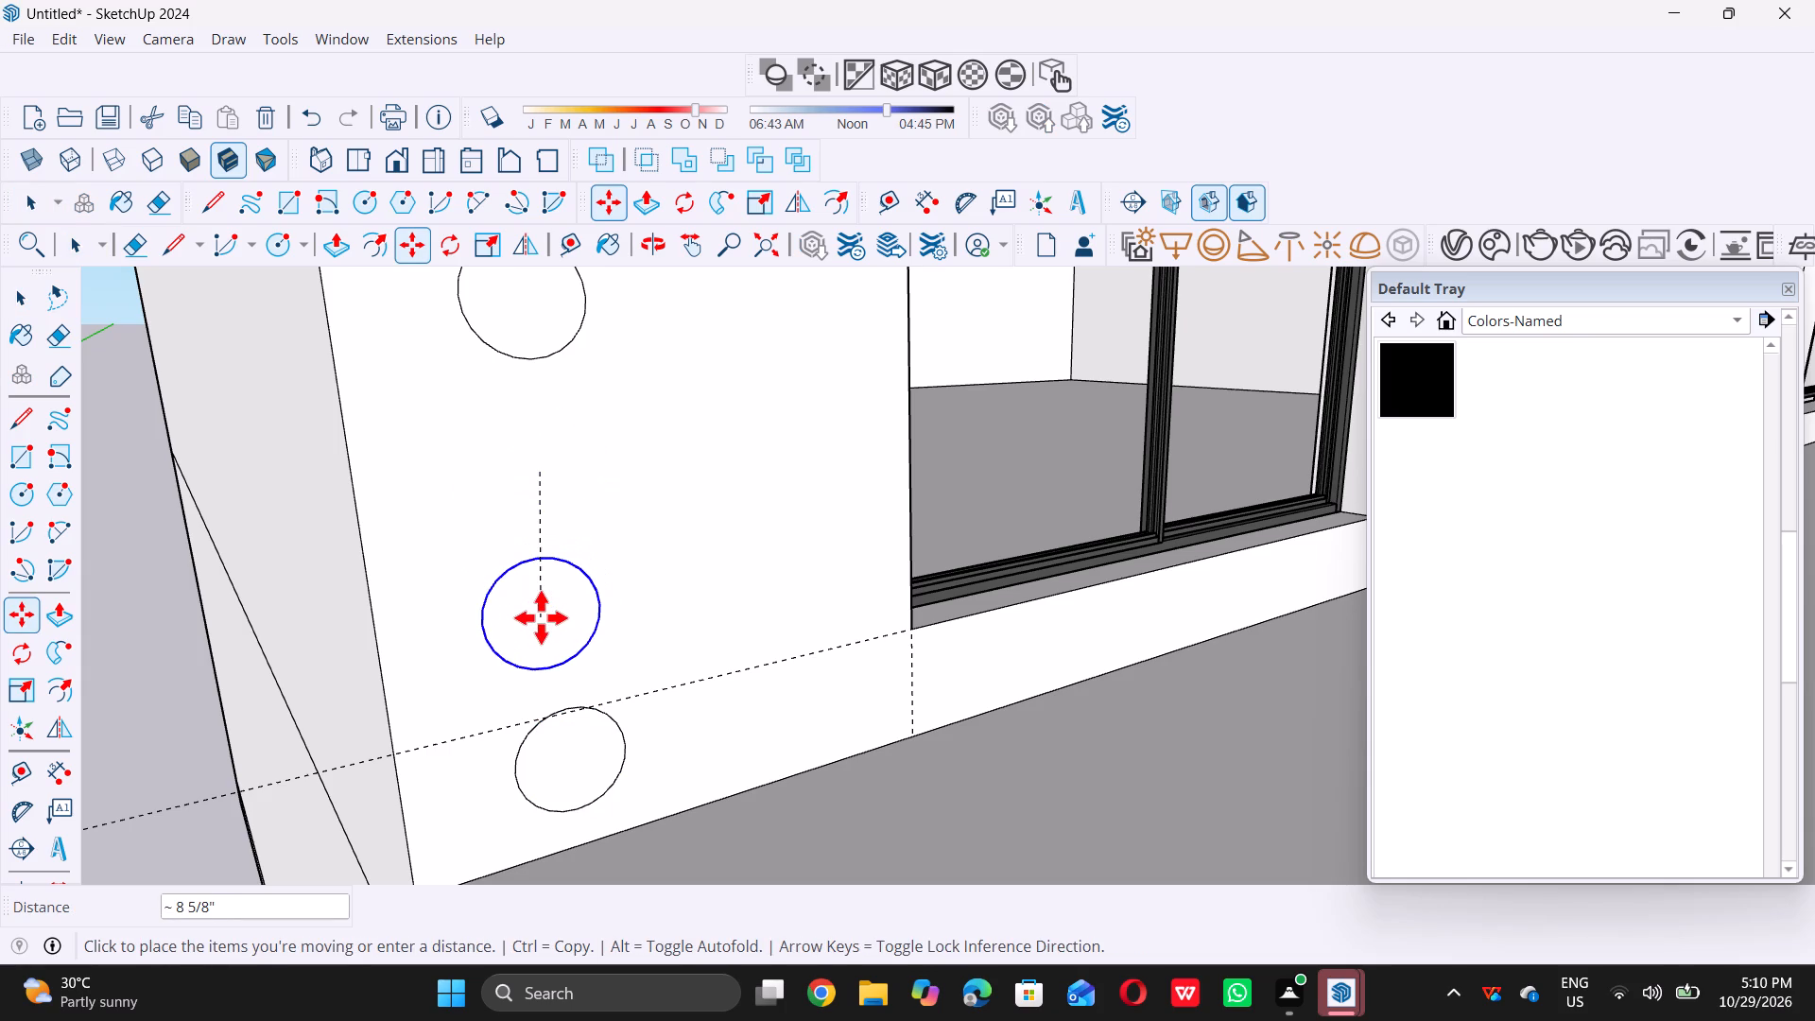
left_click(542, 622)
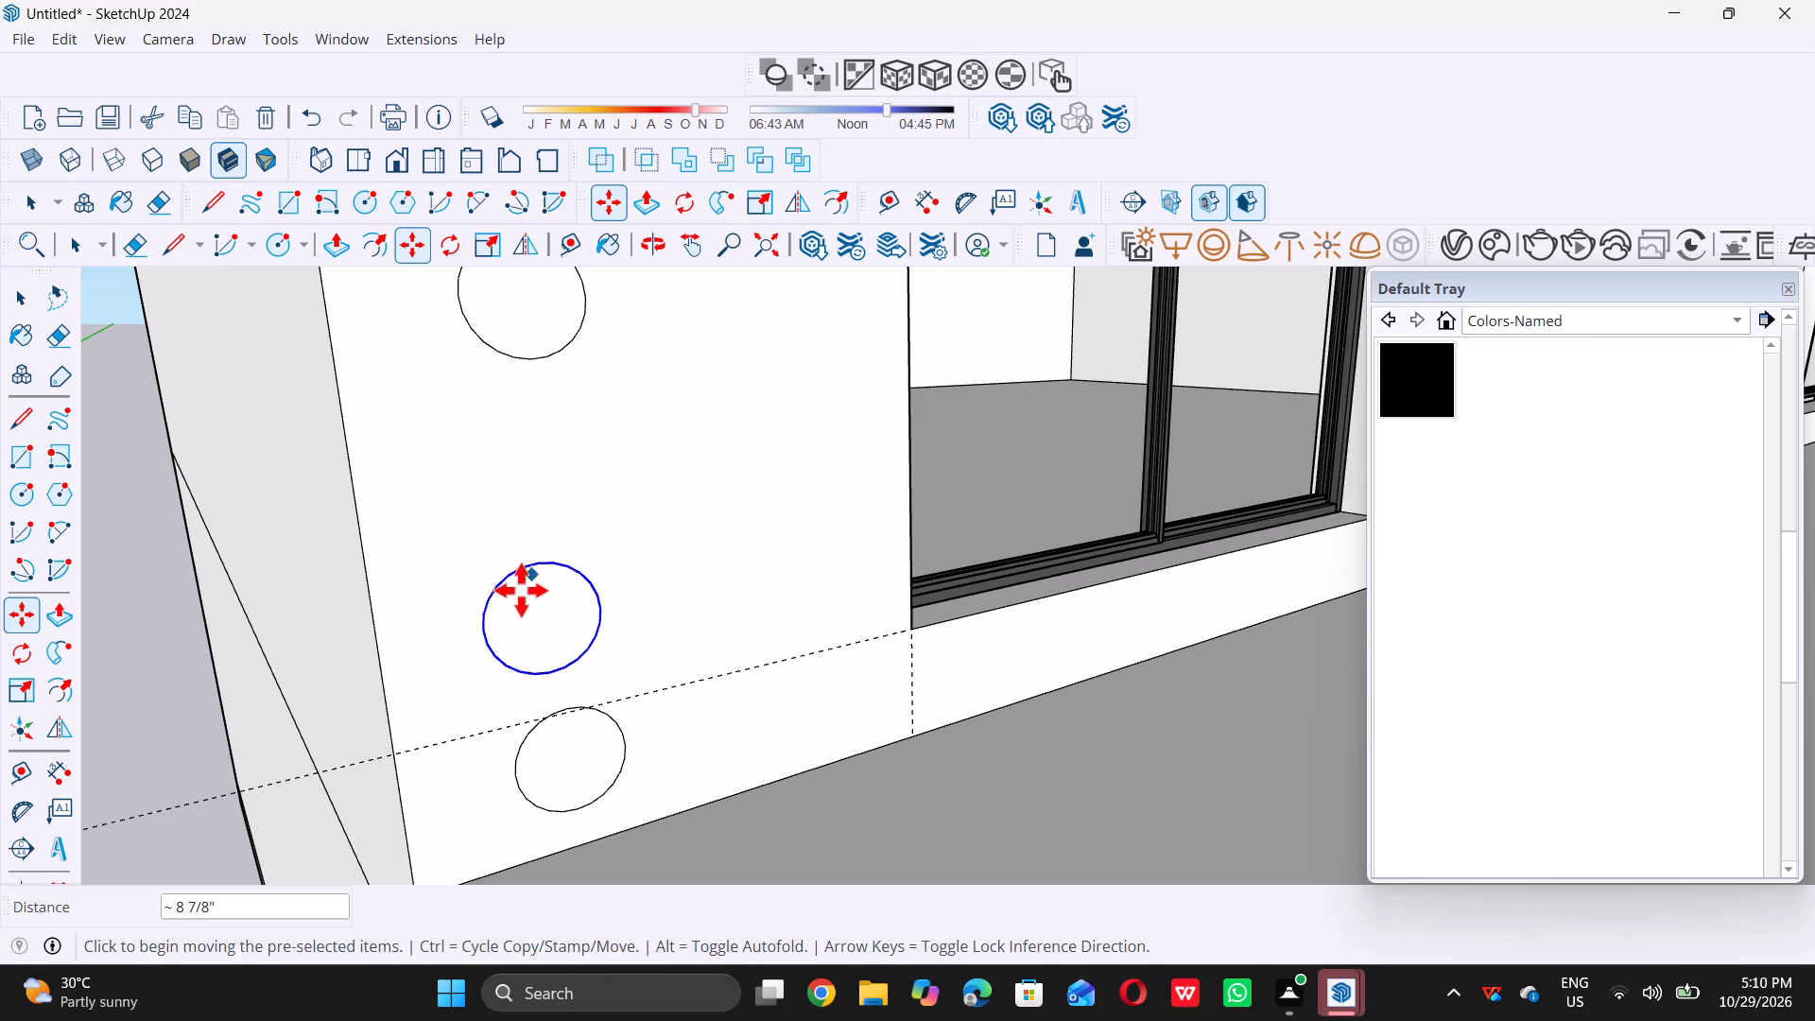
Undo the circle moves, both copies and the original circle, clearing the wall beside the balcony window.
scroll(602, 657, "down", 9)
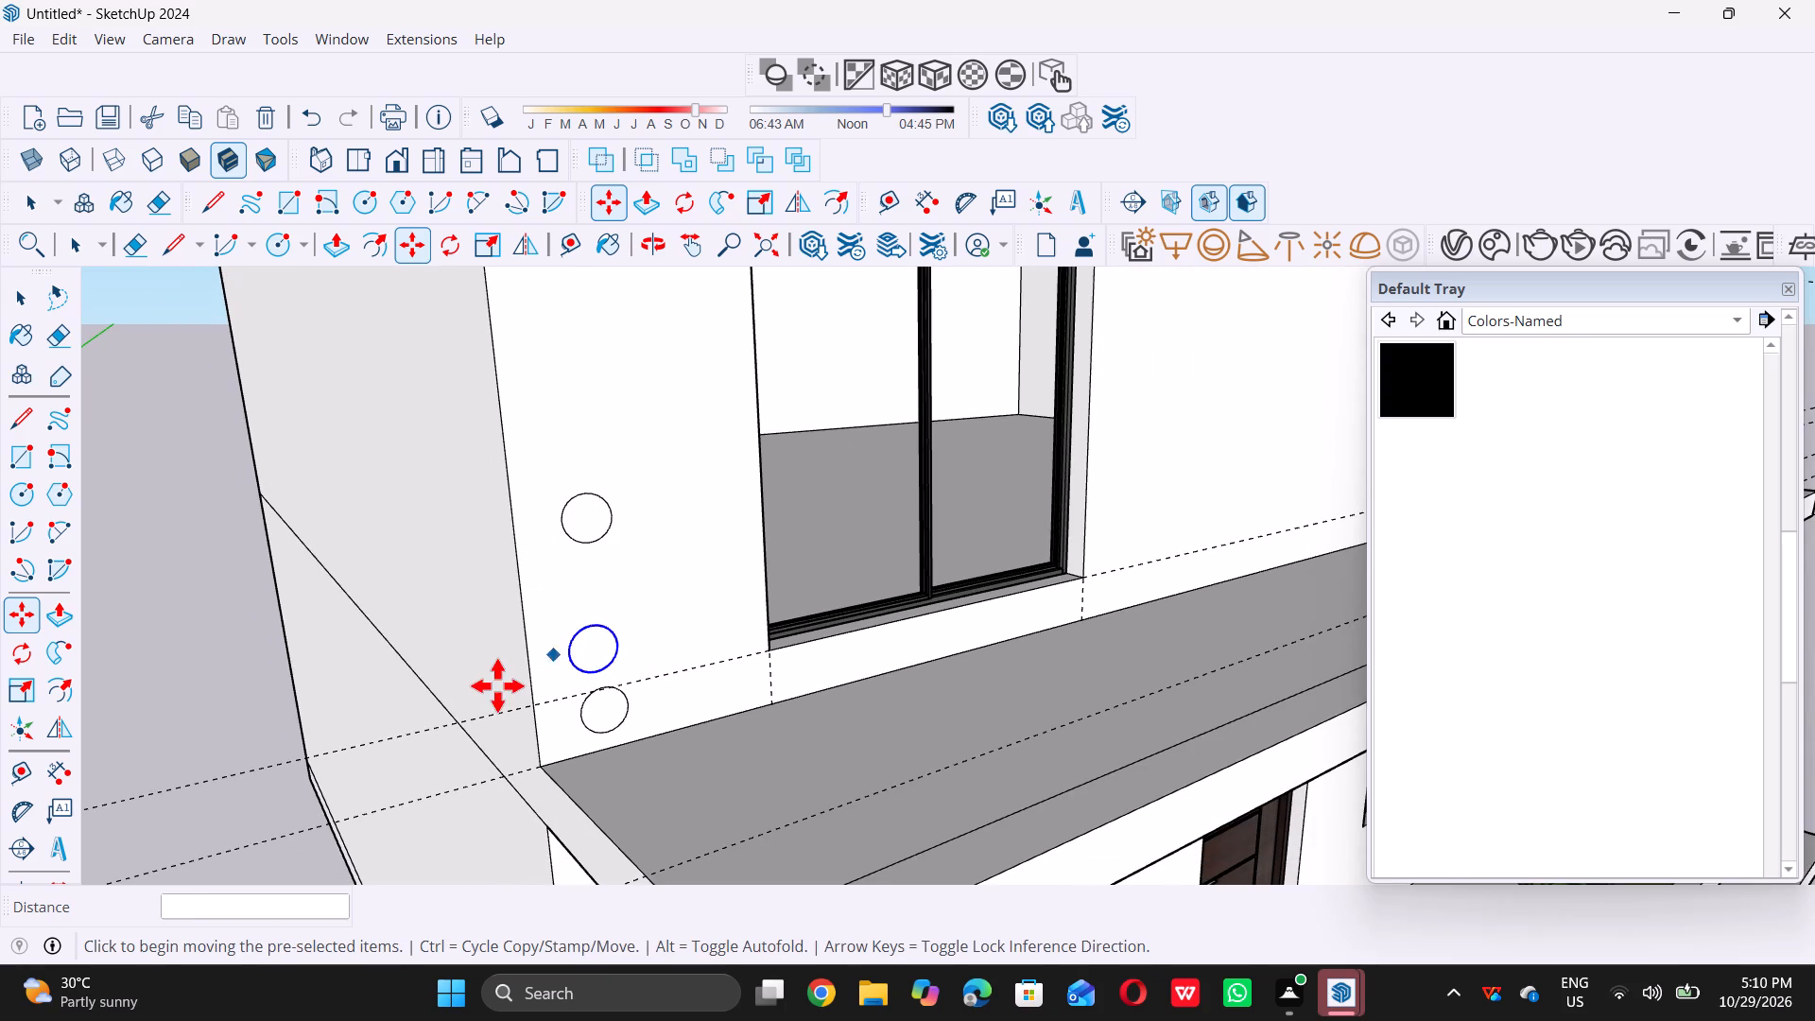
key("ctrl+z")
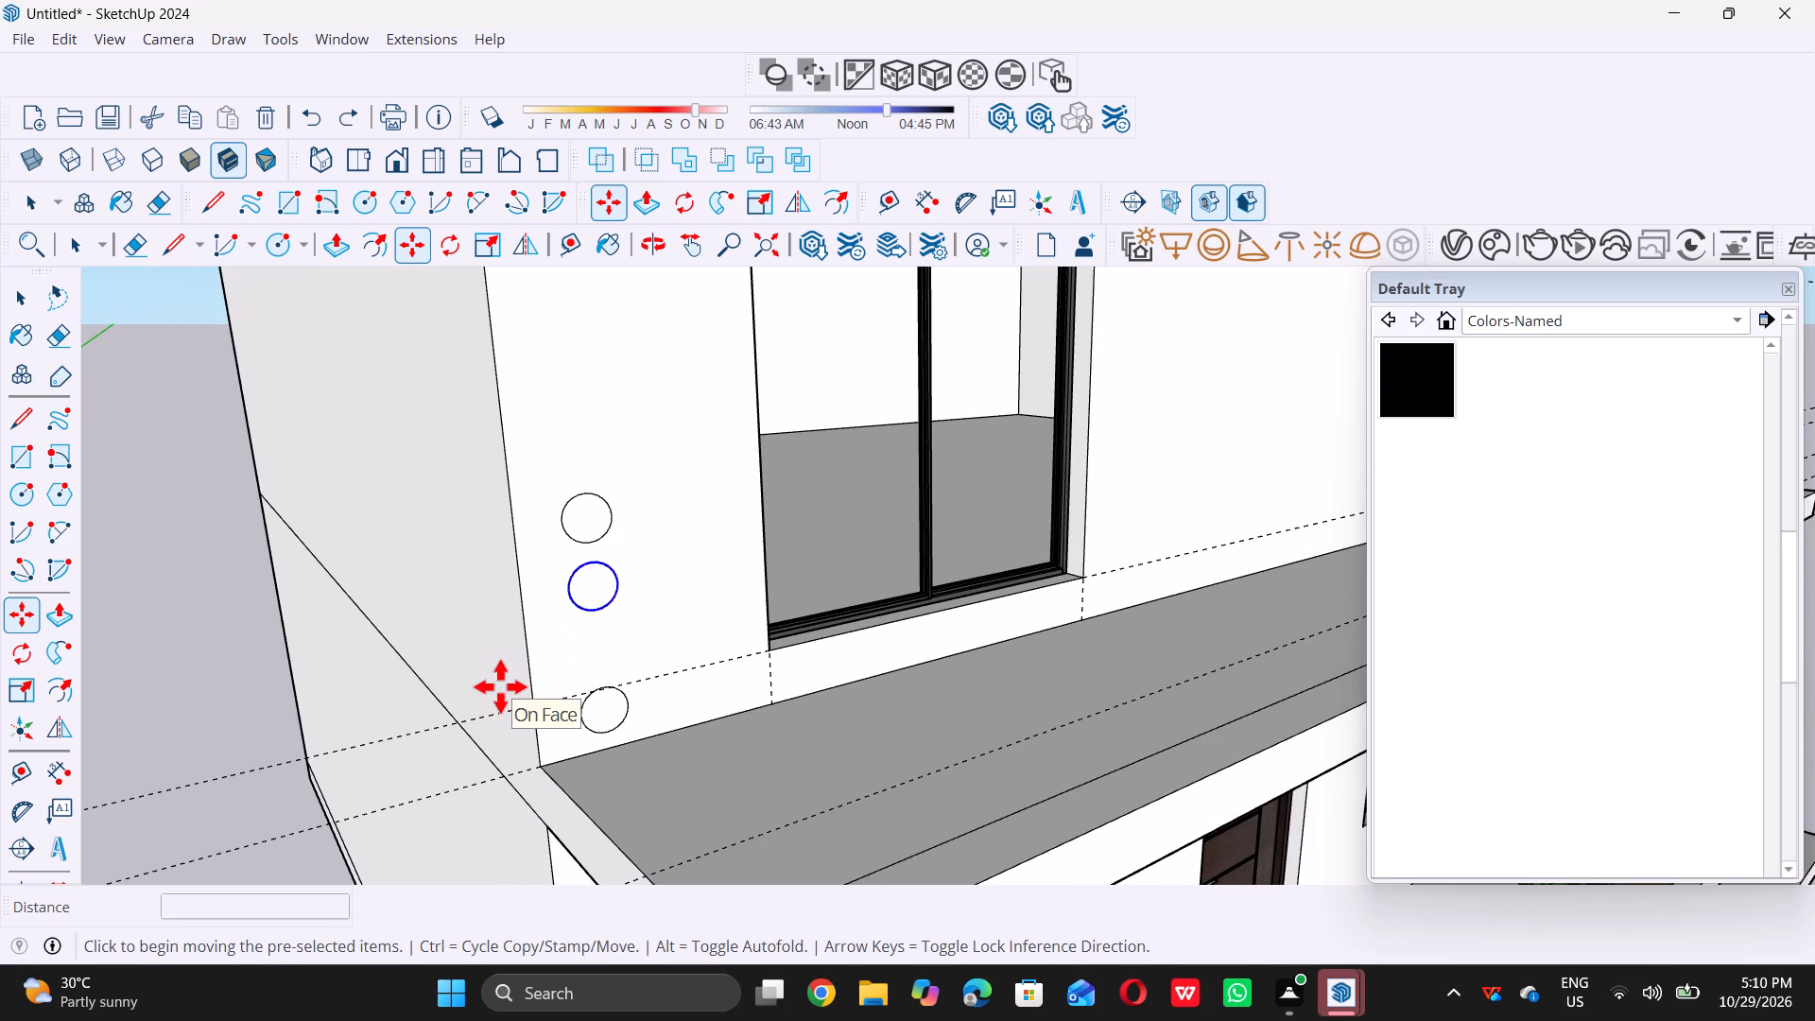
key("ctrl+z")
key("ctrl+z")
key("ctrl+z")
key("ctrl+z")
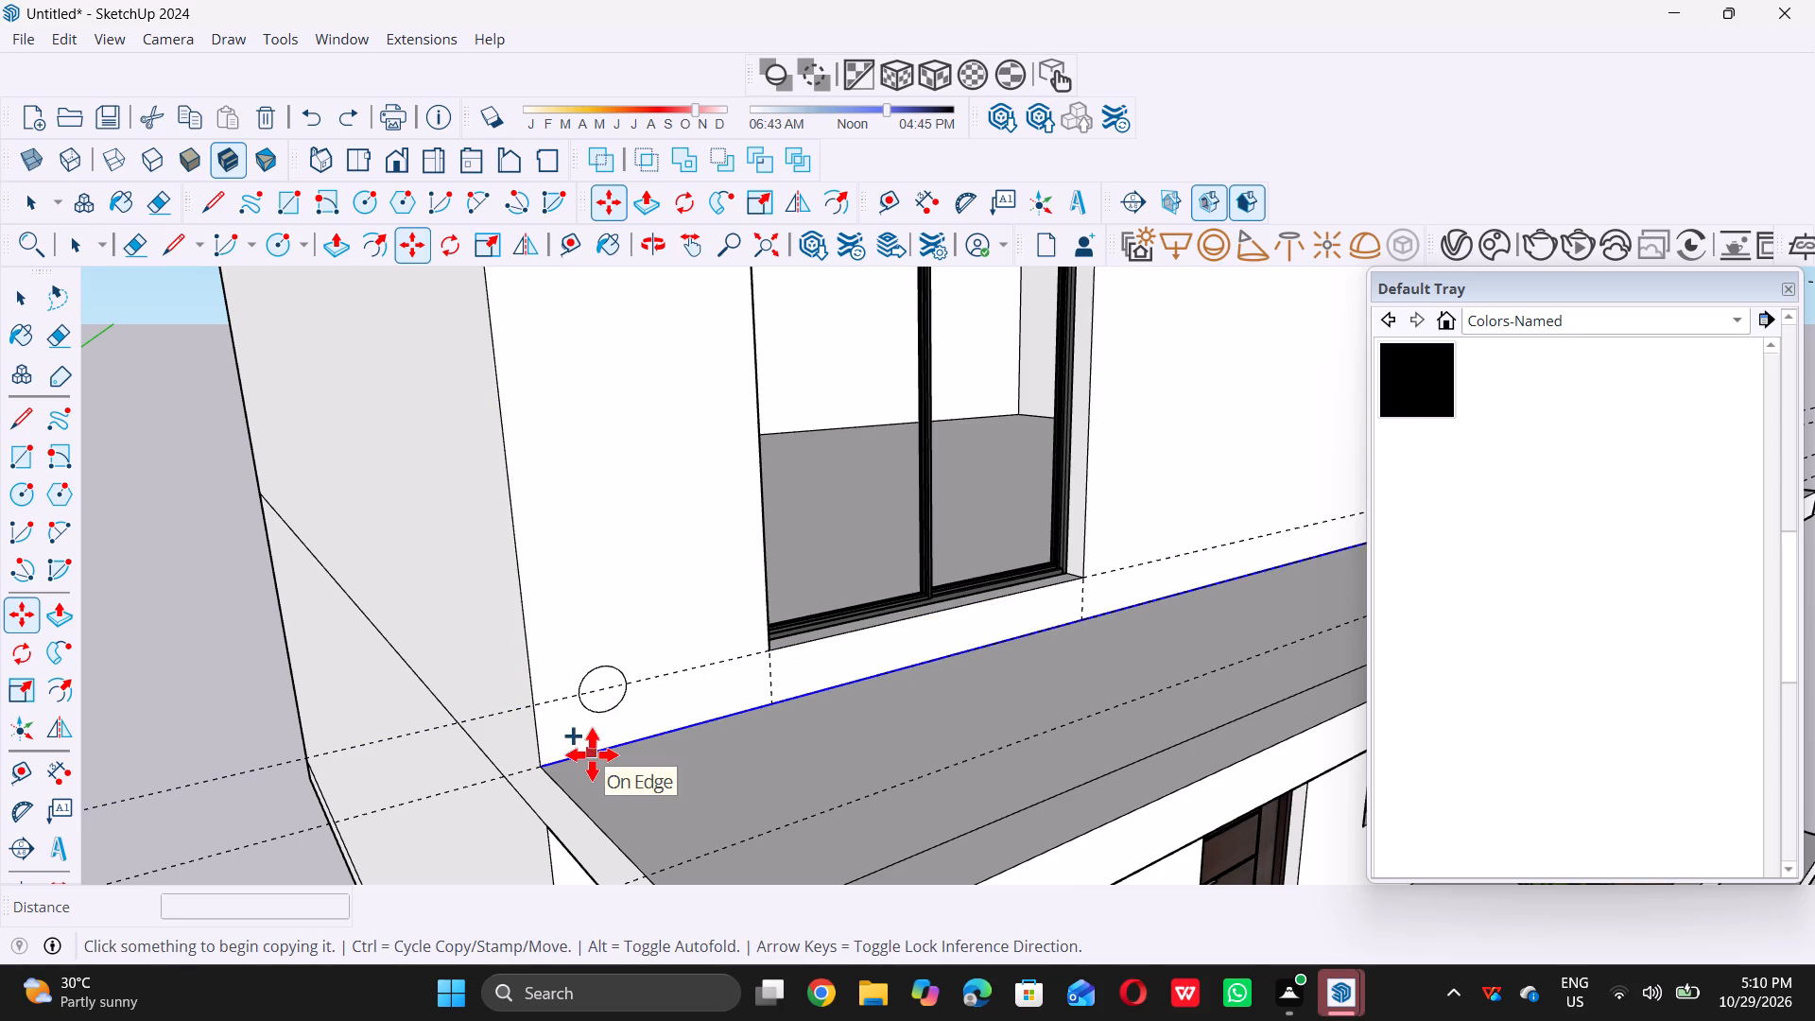
key("space")
scroll(592, 754, "down", 11)
middle_click_drag(629, 743, 701, 734)
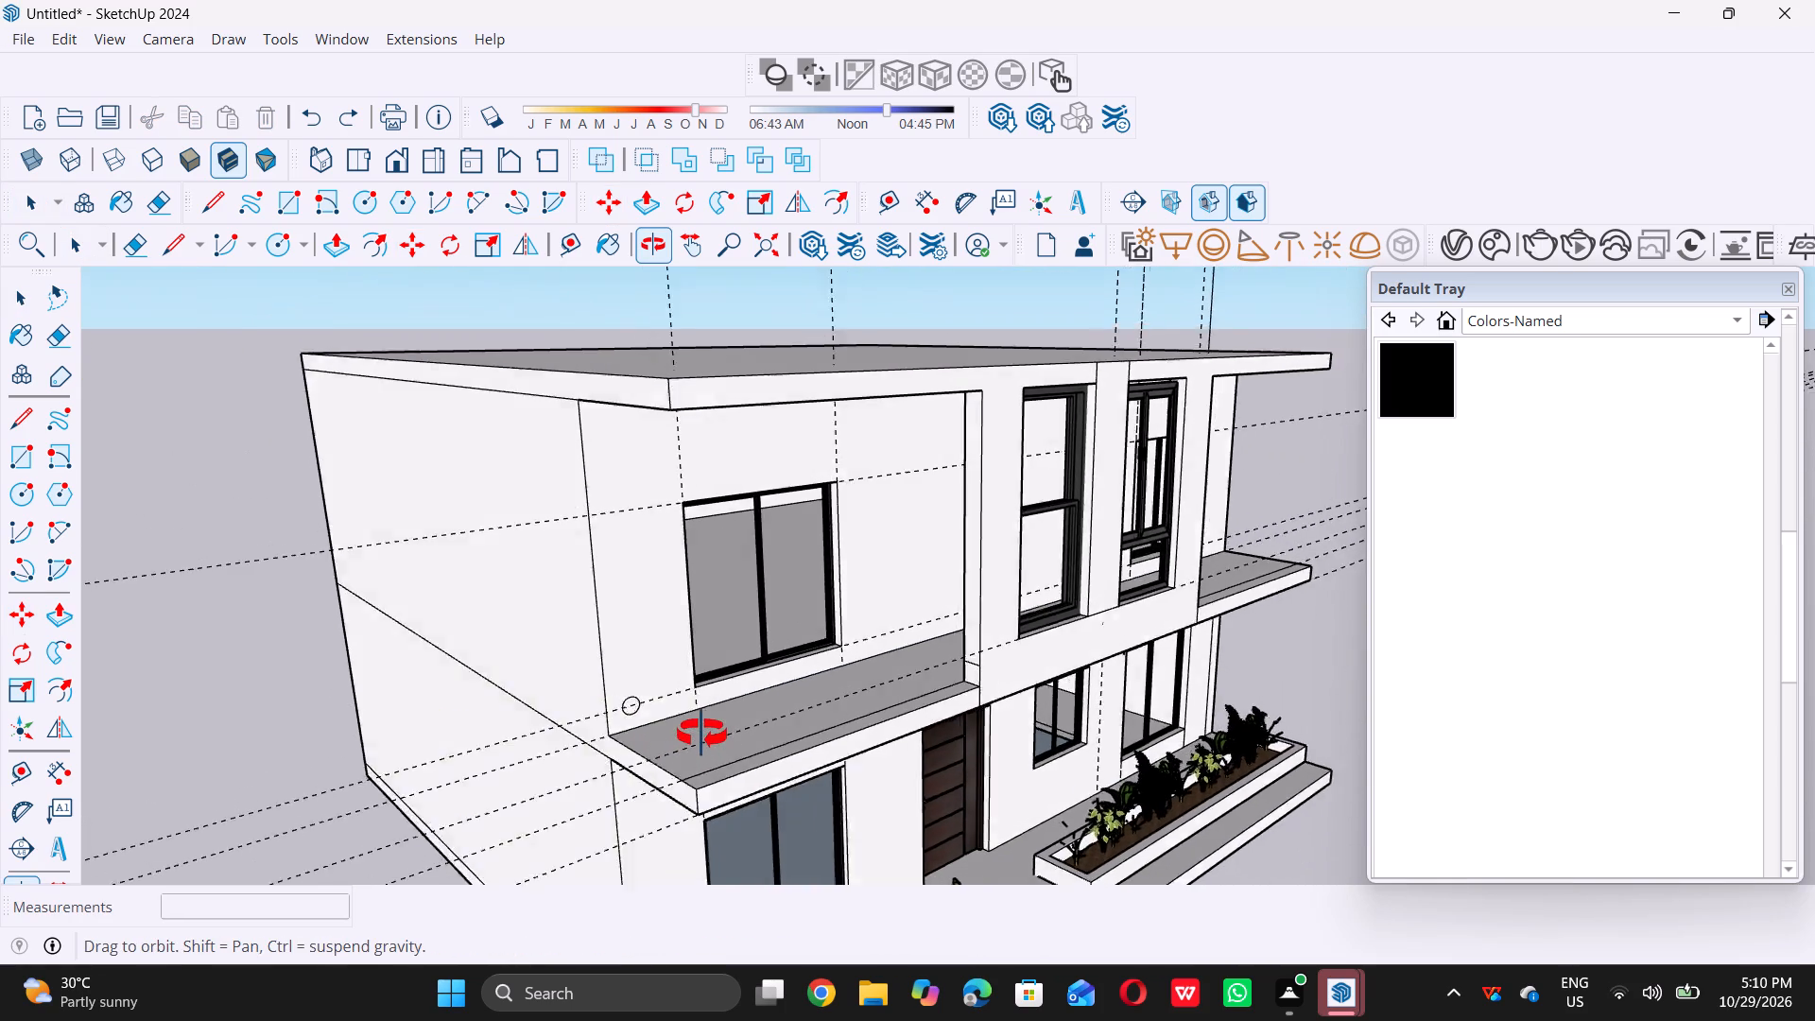
middle_click_drag(701, 734, 733, 741)
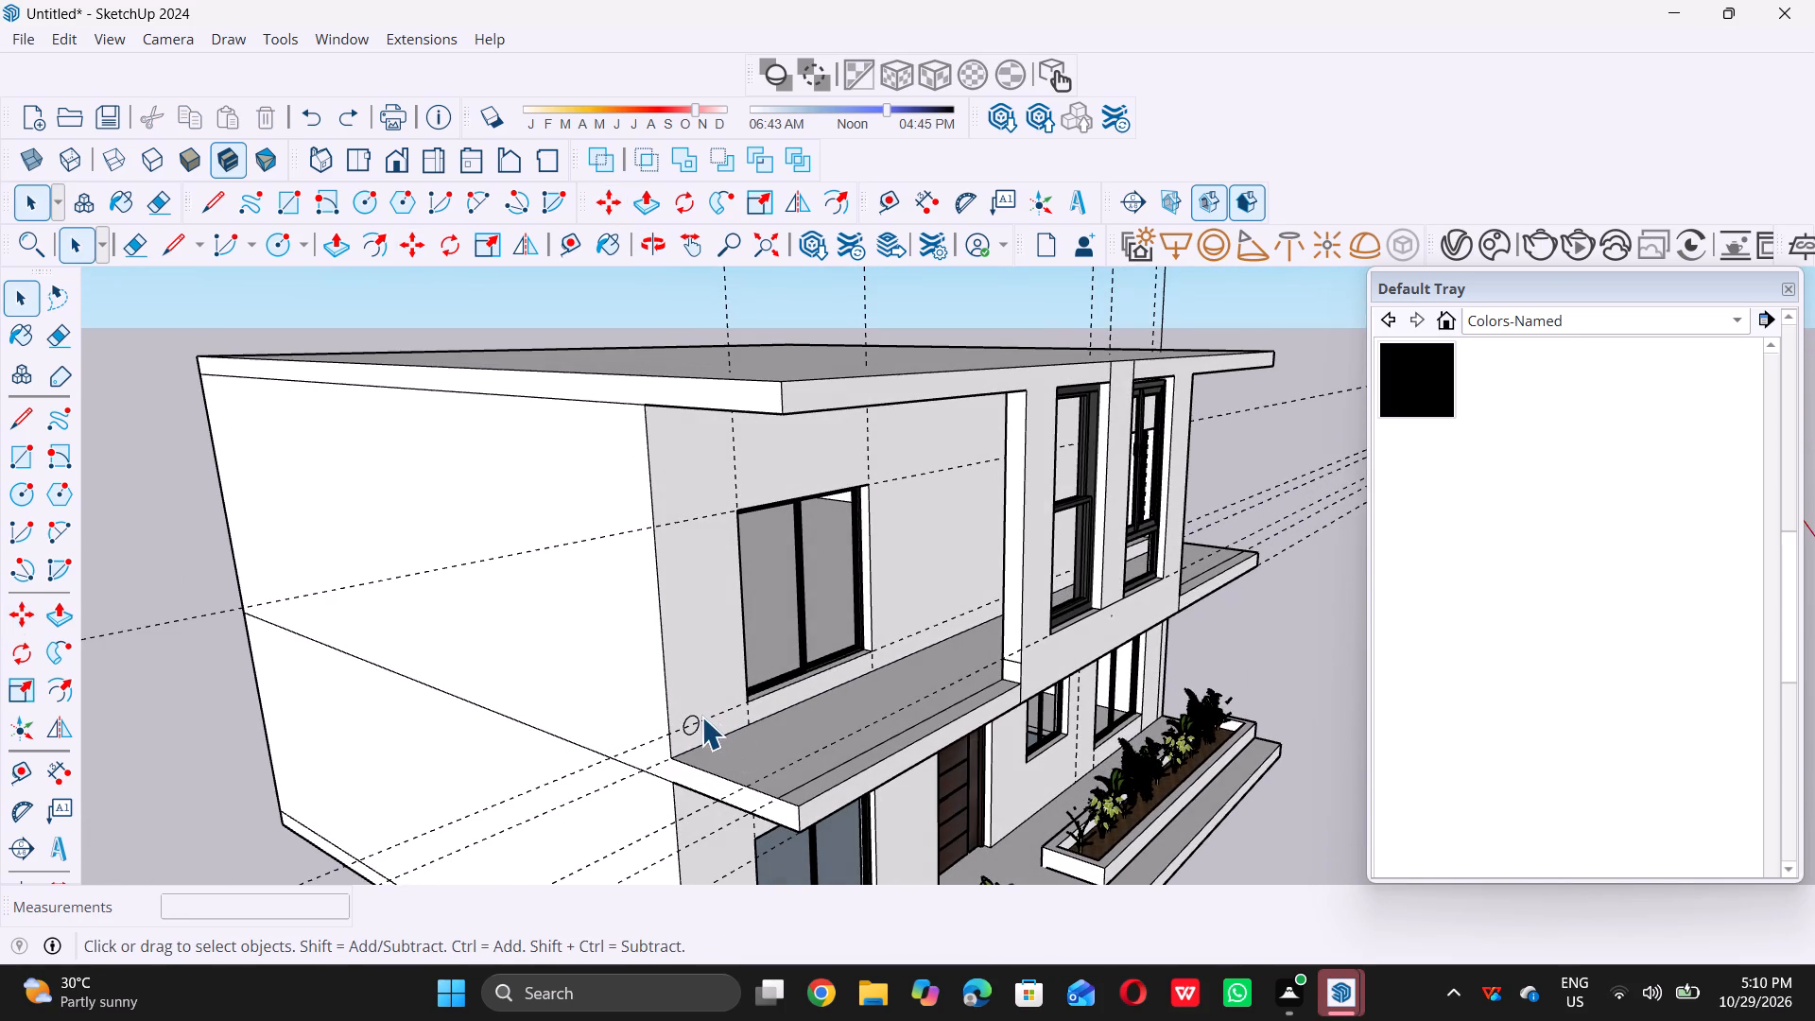
scroll(703, 717, "up", 5)
key("ctrl+z")
scroll(700, 734, "up", 2)
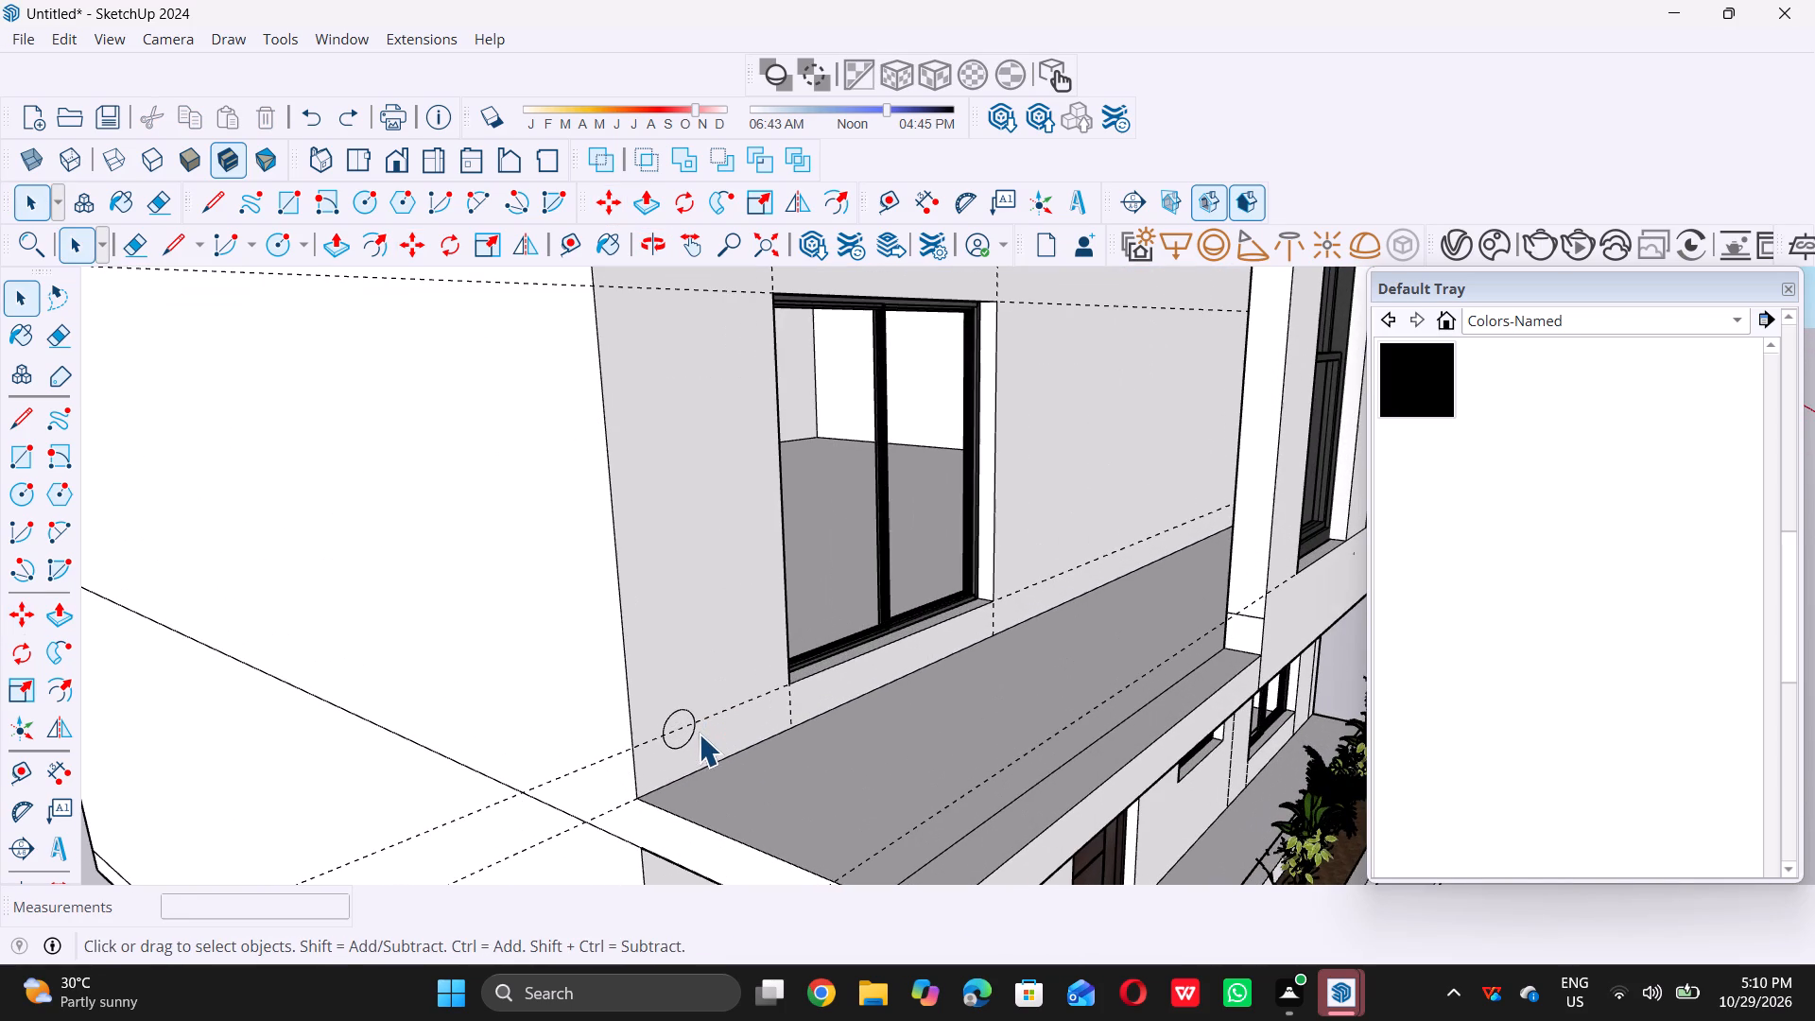
key("ctrl+z")
Draw three vertically aligned circles on the wall beside the balcony window, with radii about 2 3/16", 2 1/16" and 2 1/8" from bottom to top.
scroll(695, 730, "up", 4)
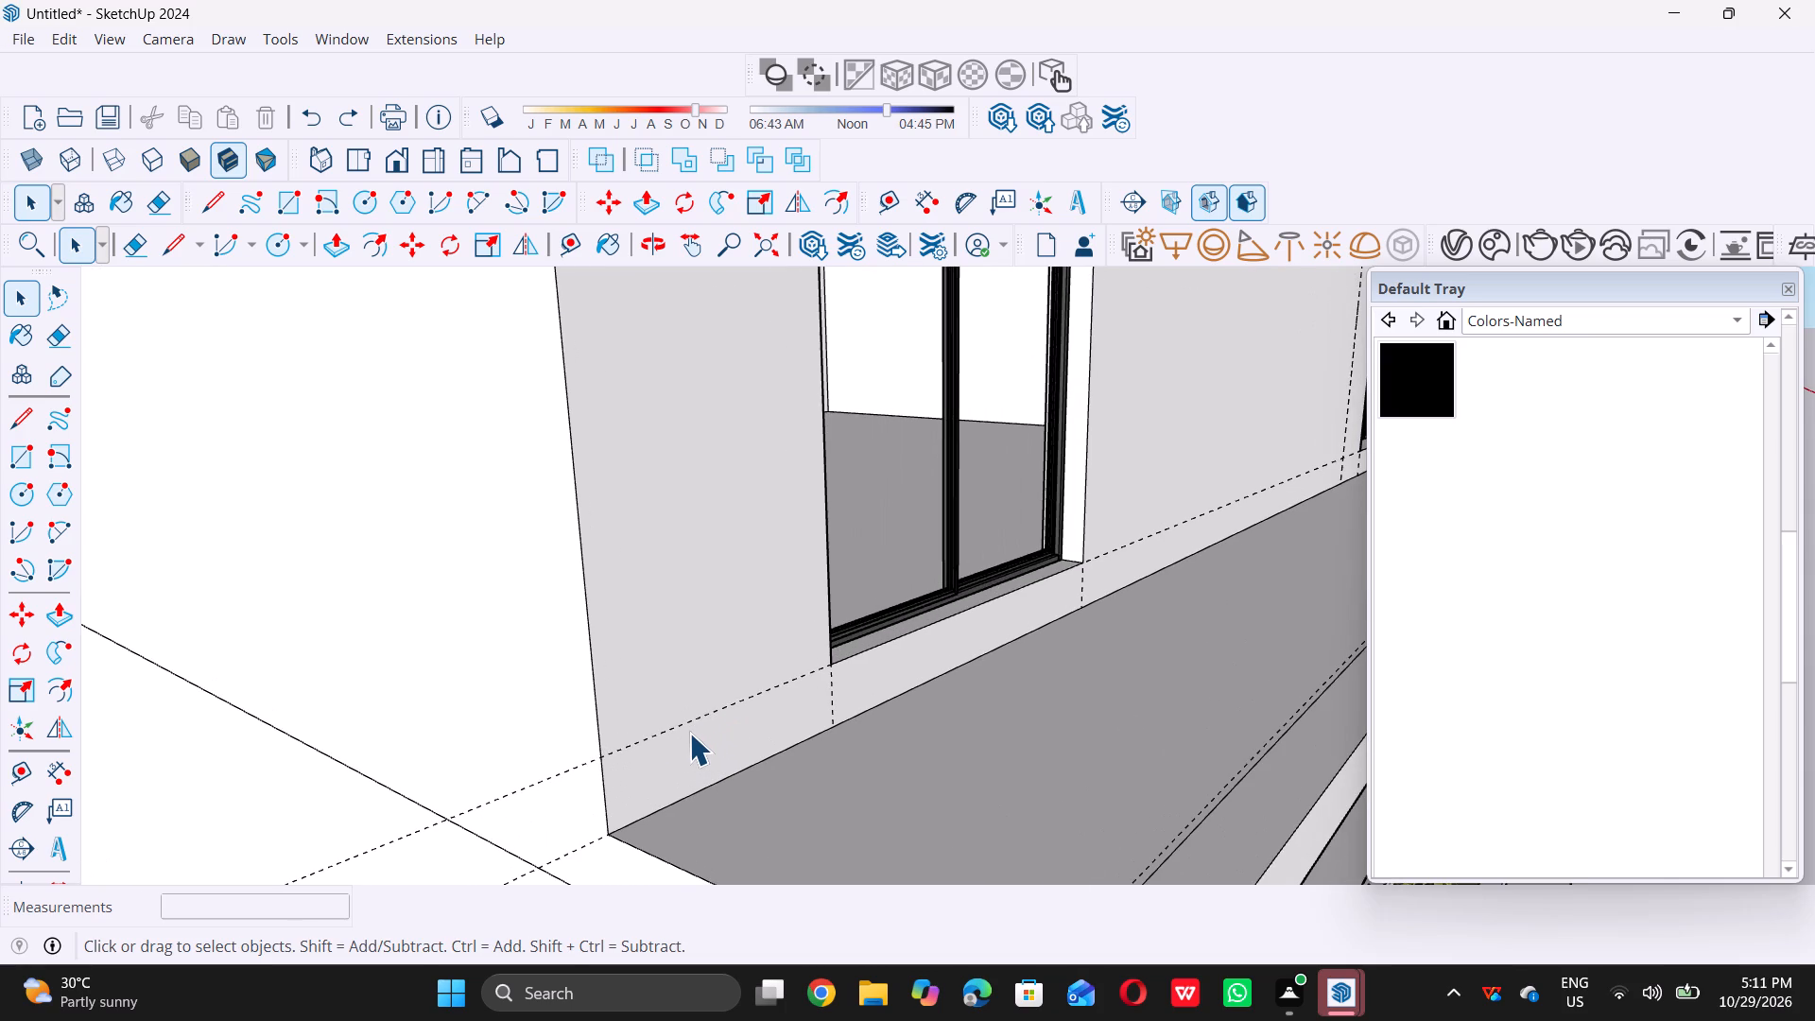
key("c")
scroll(683, 750, "up", 4)
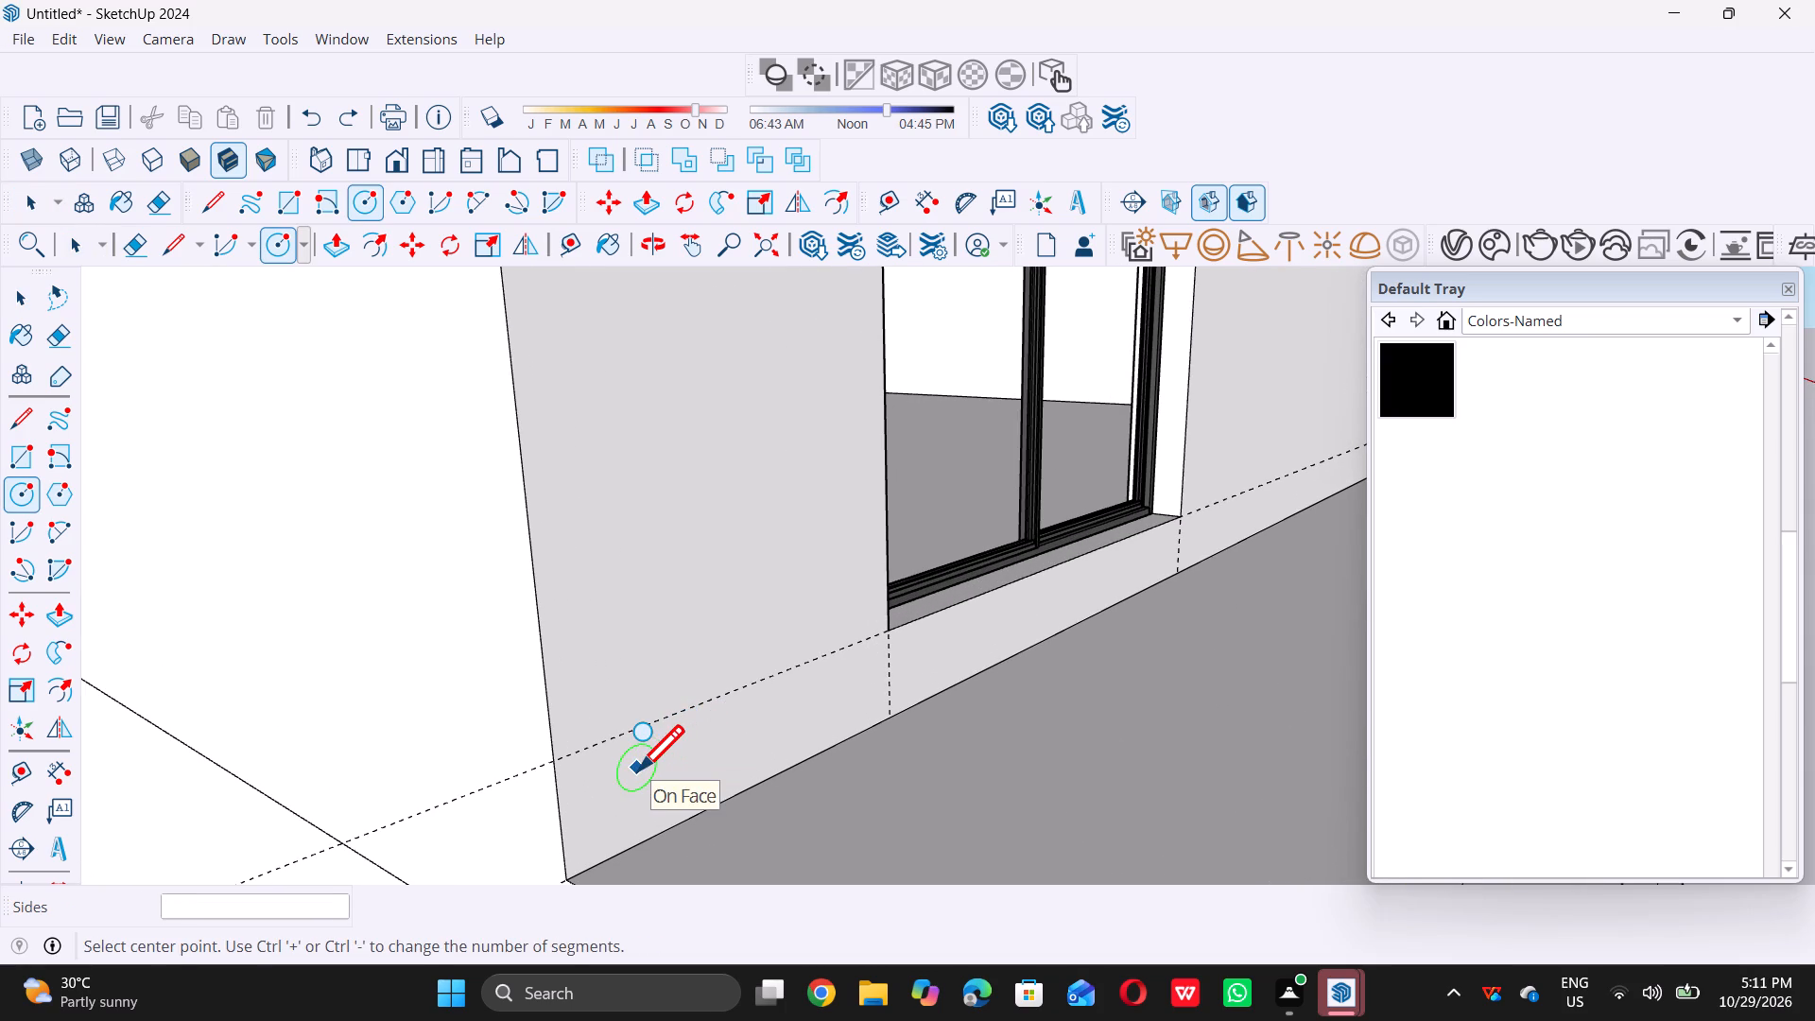
left_click(638, 768)
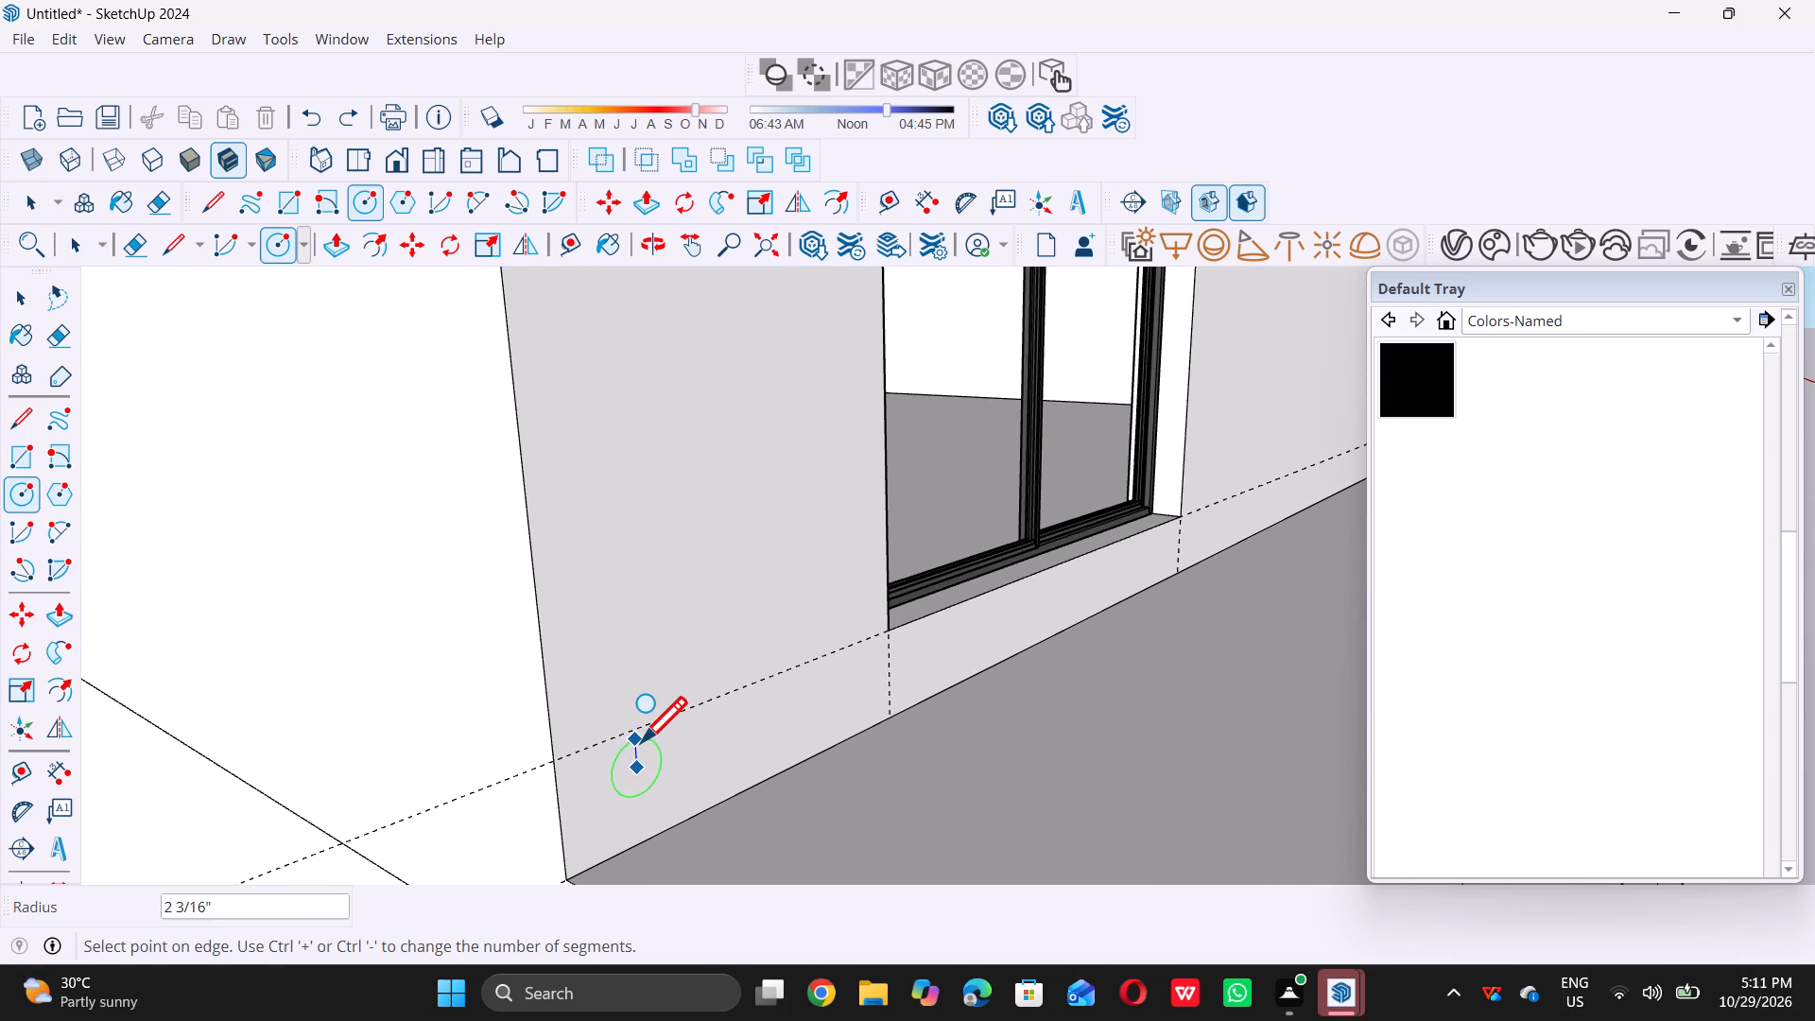
double_click(641, 739)
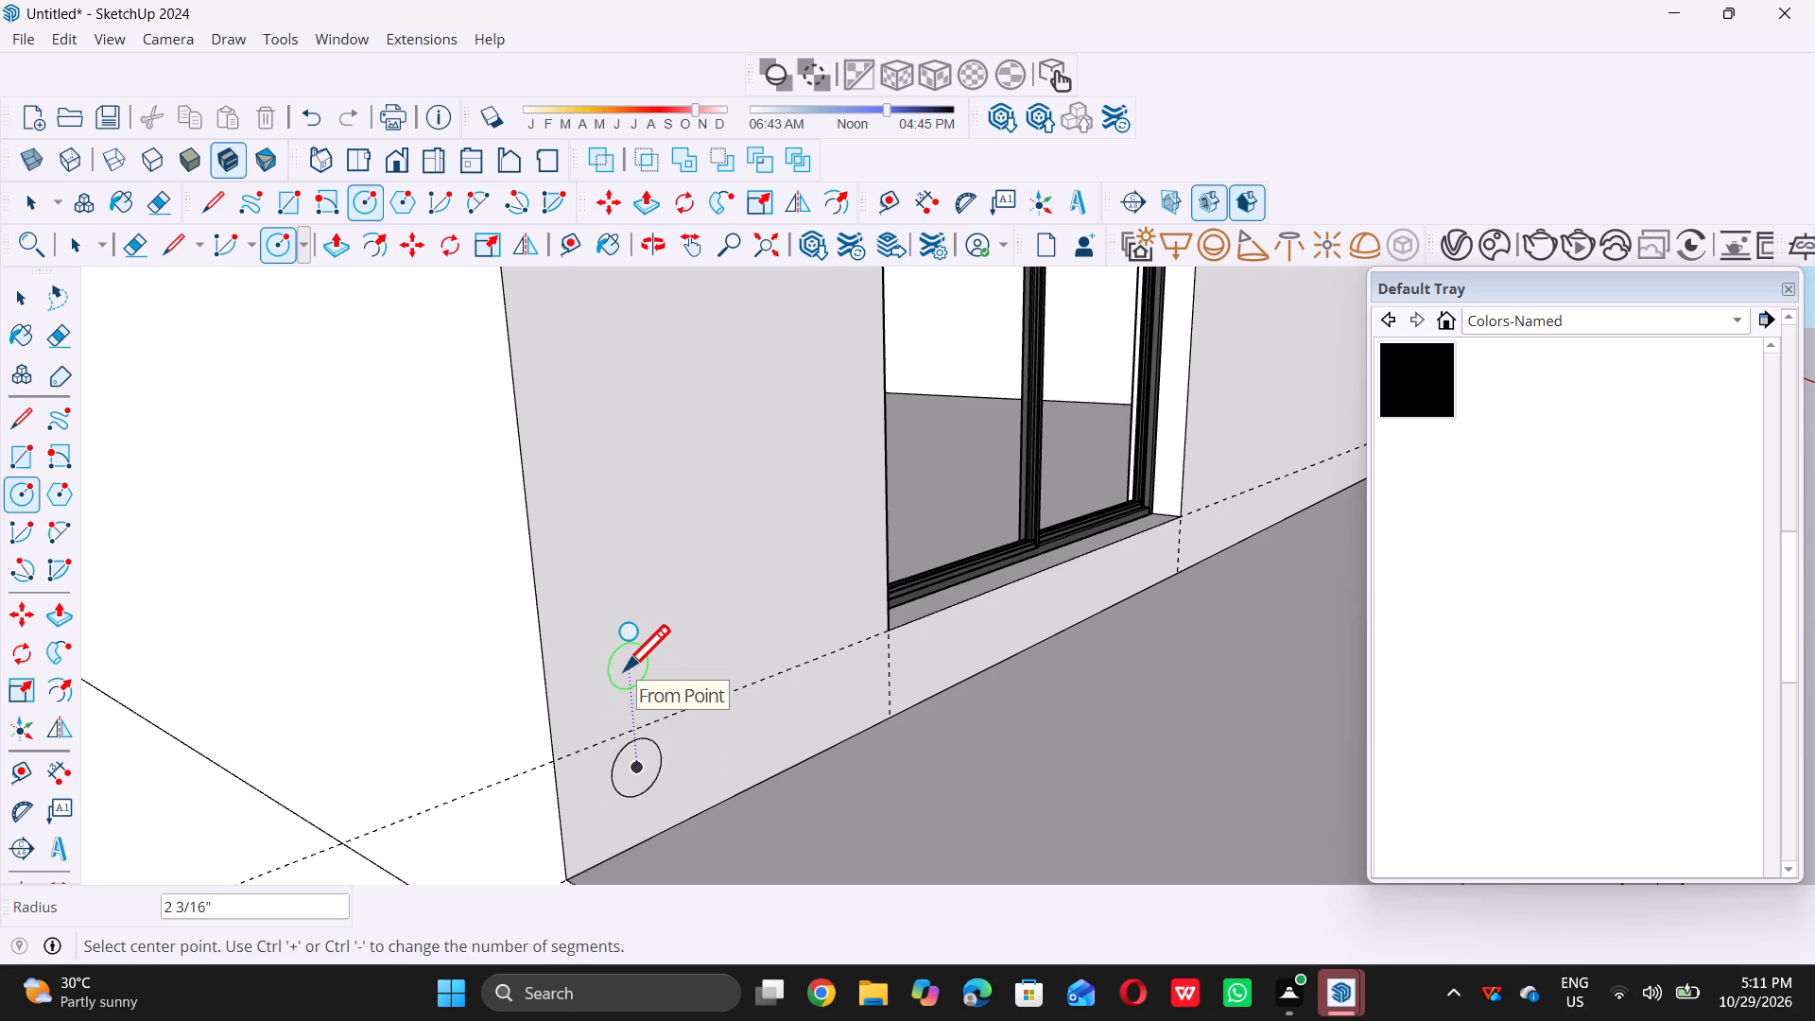
double_click(624, 667)
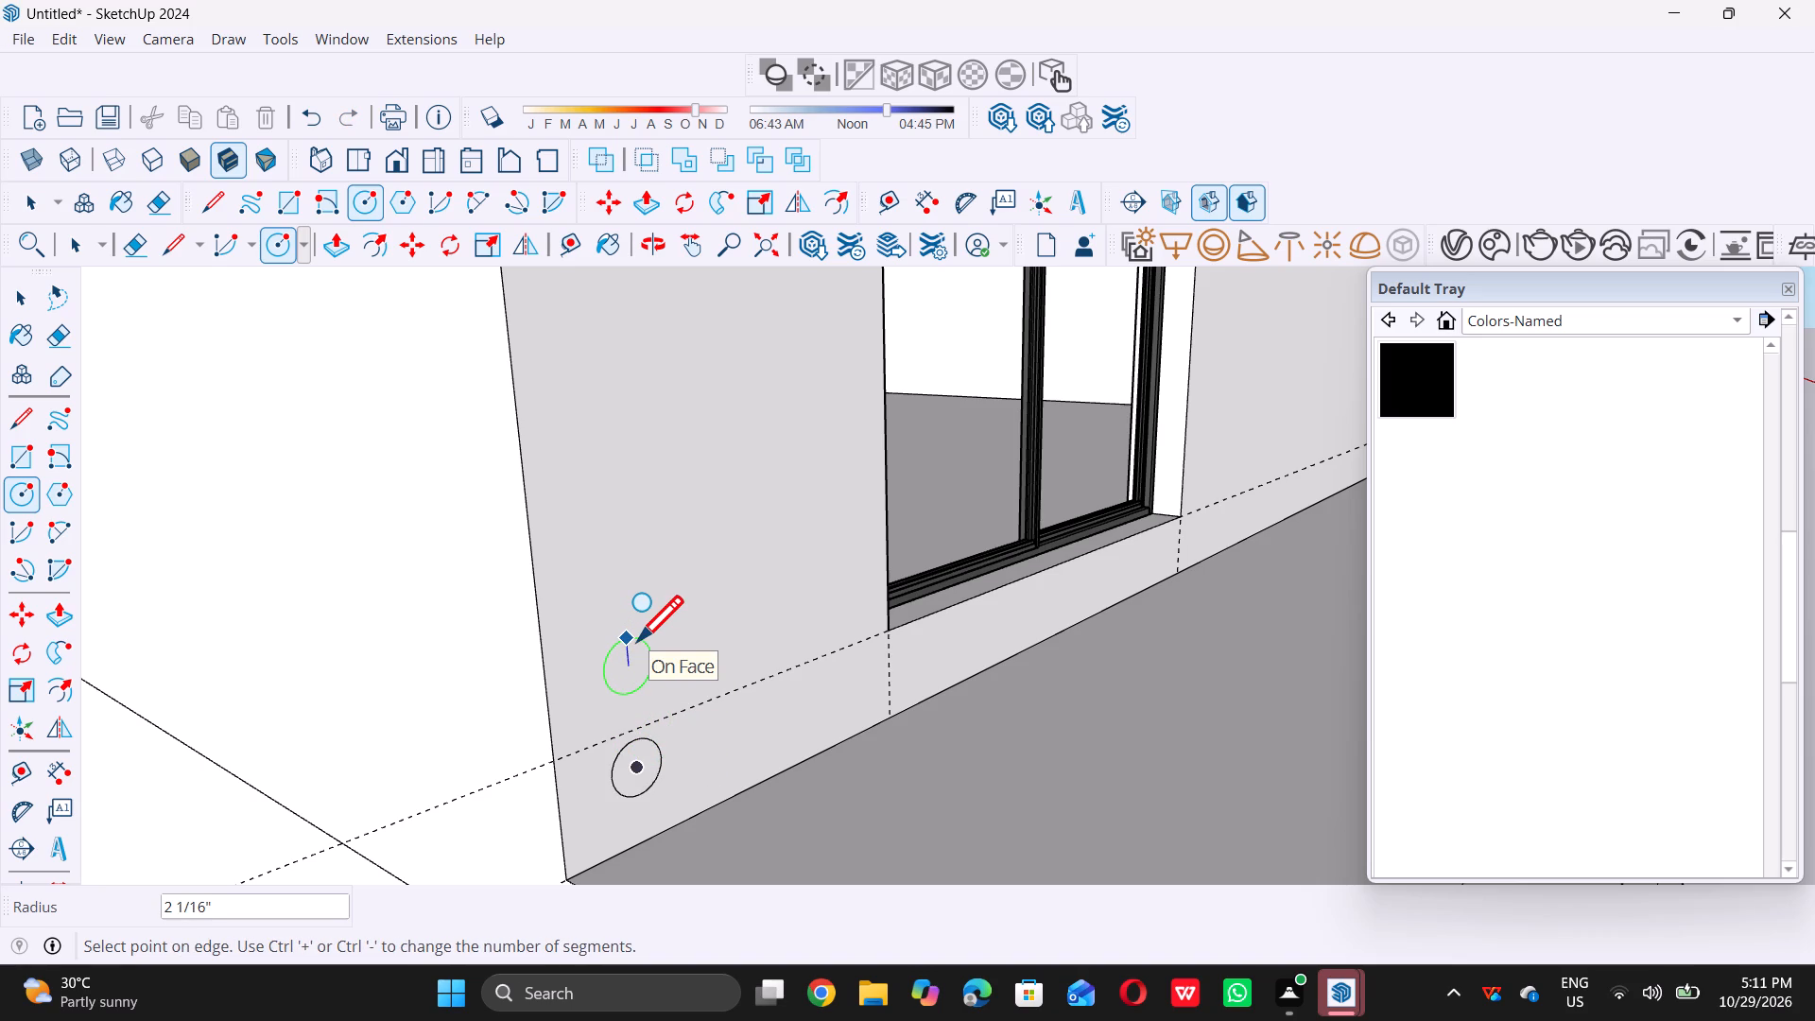
left_click(636, 637)
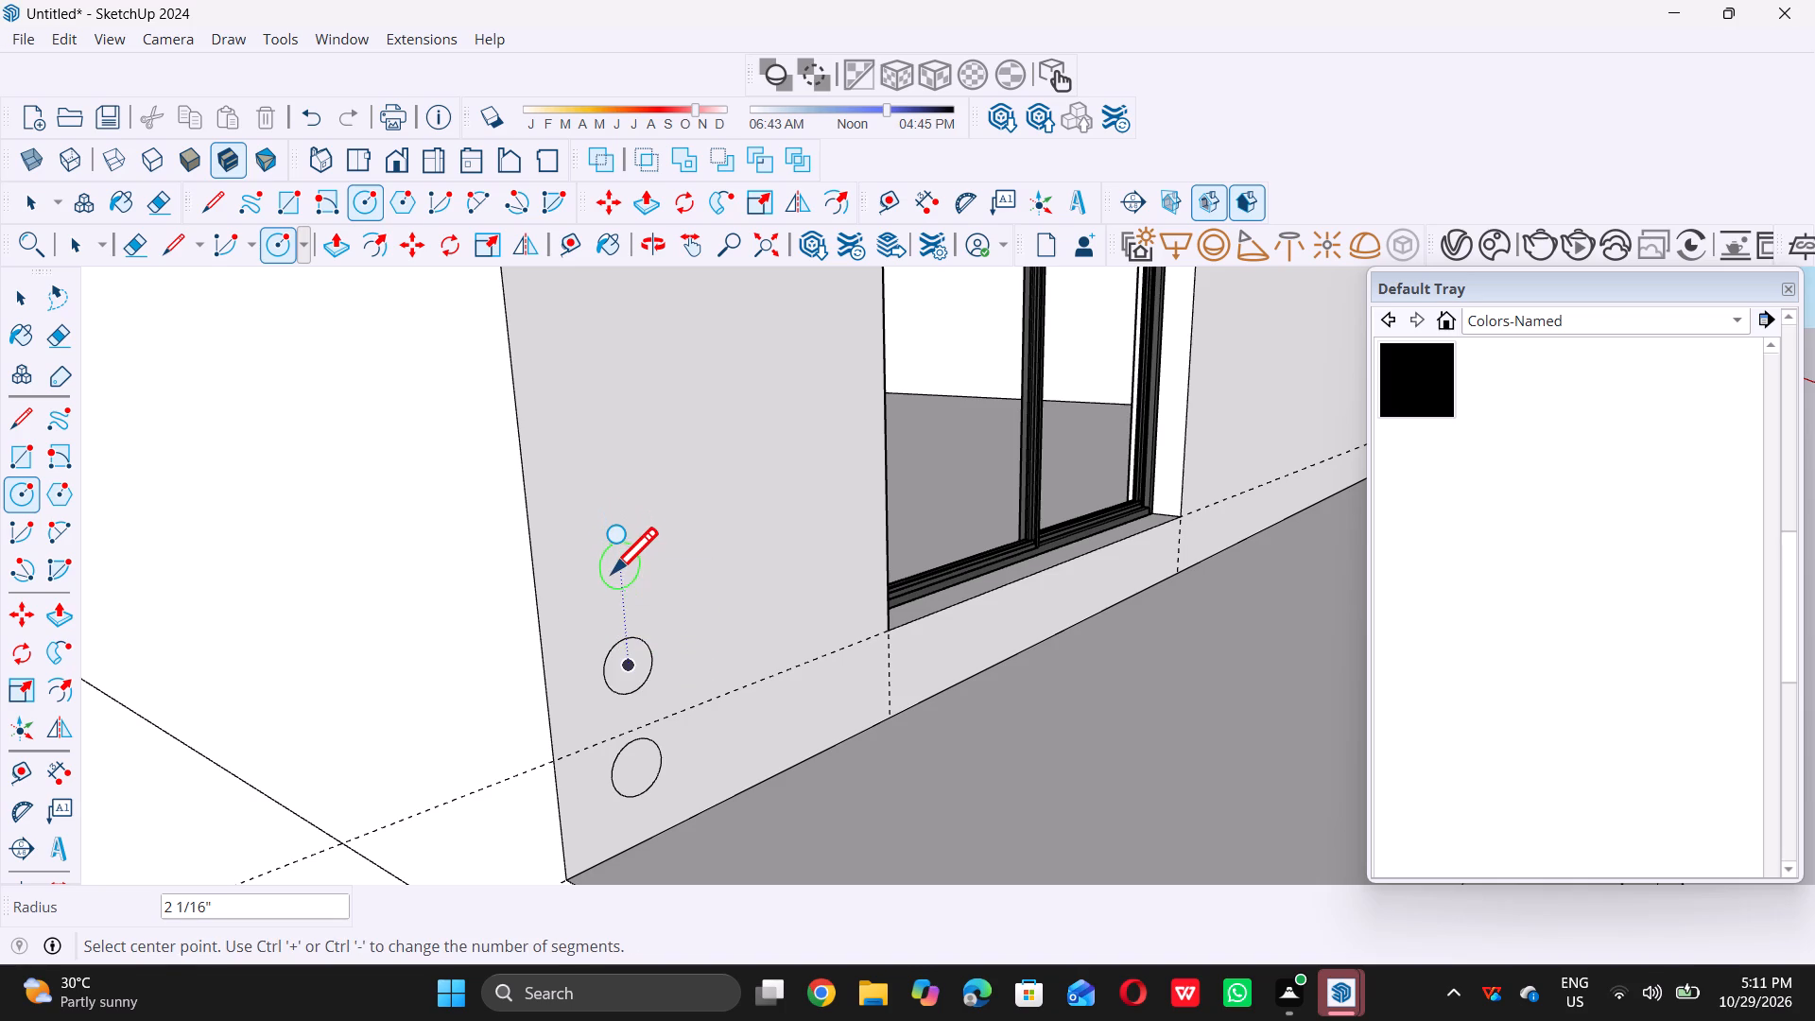
left_click(614, 571)
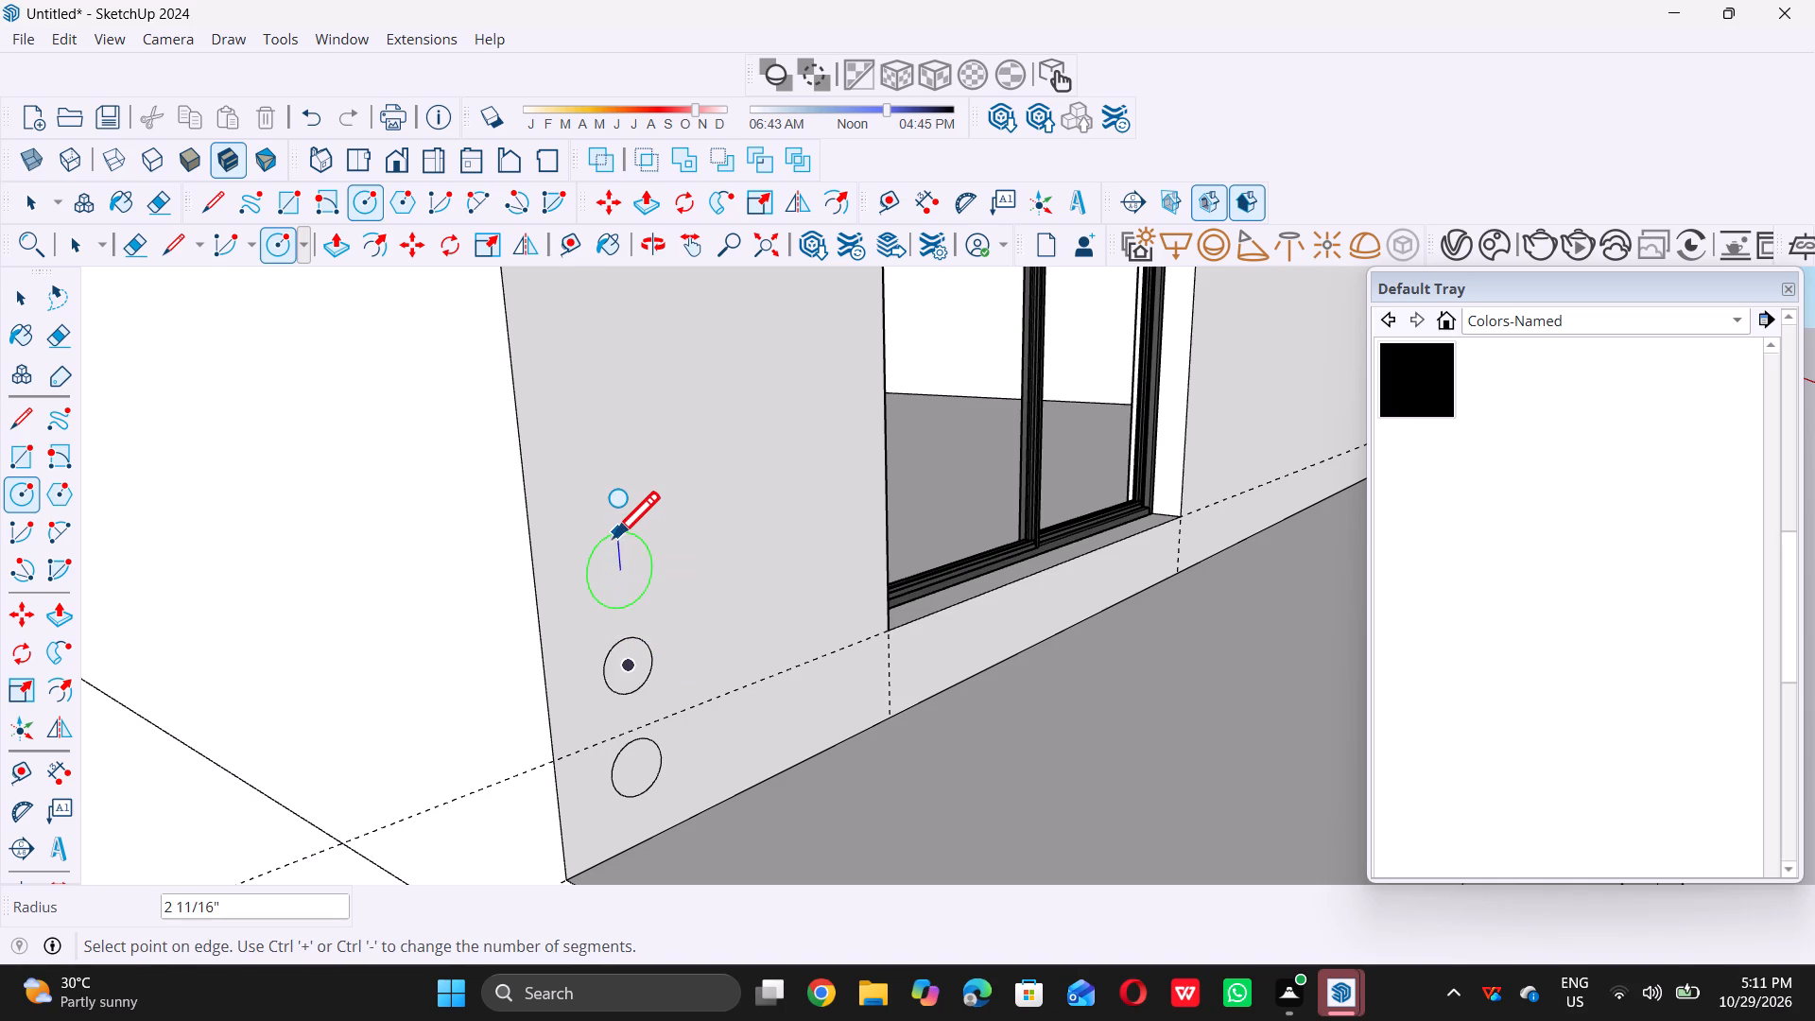
double_click(618, 541)
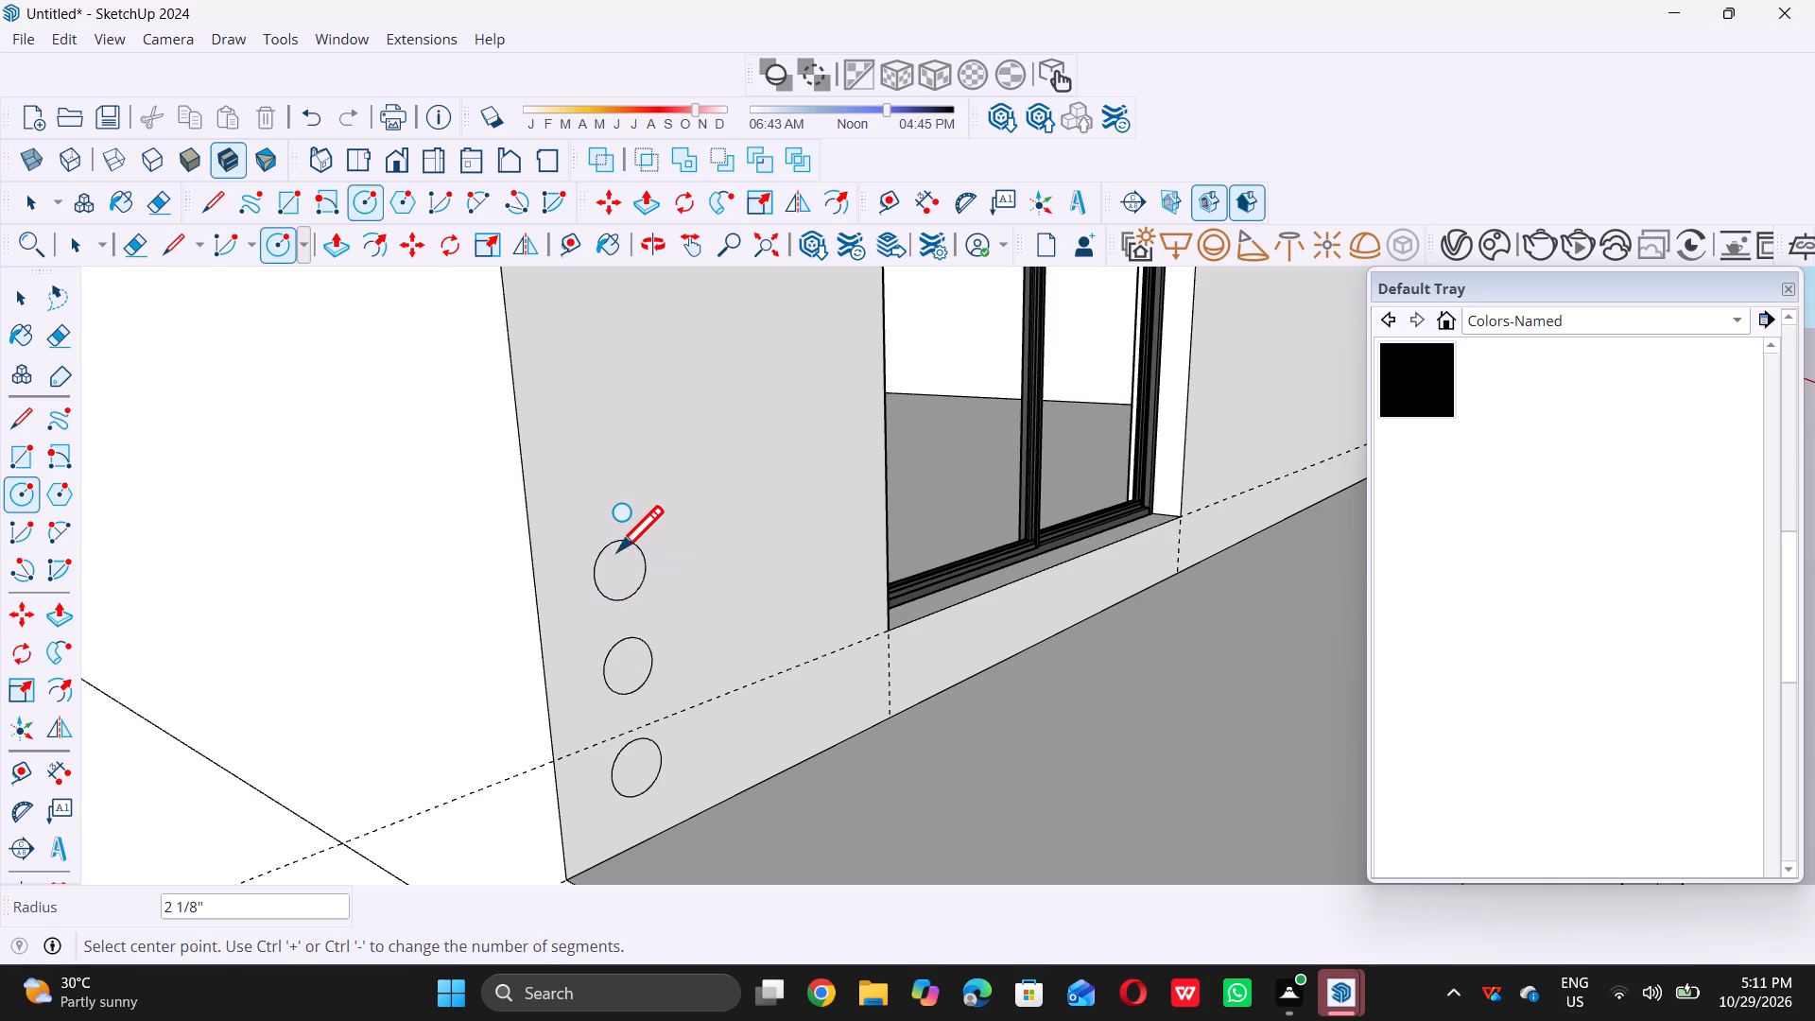
key("space")
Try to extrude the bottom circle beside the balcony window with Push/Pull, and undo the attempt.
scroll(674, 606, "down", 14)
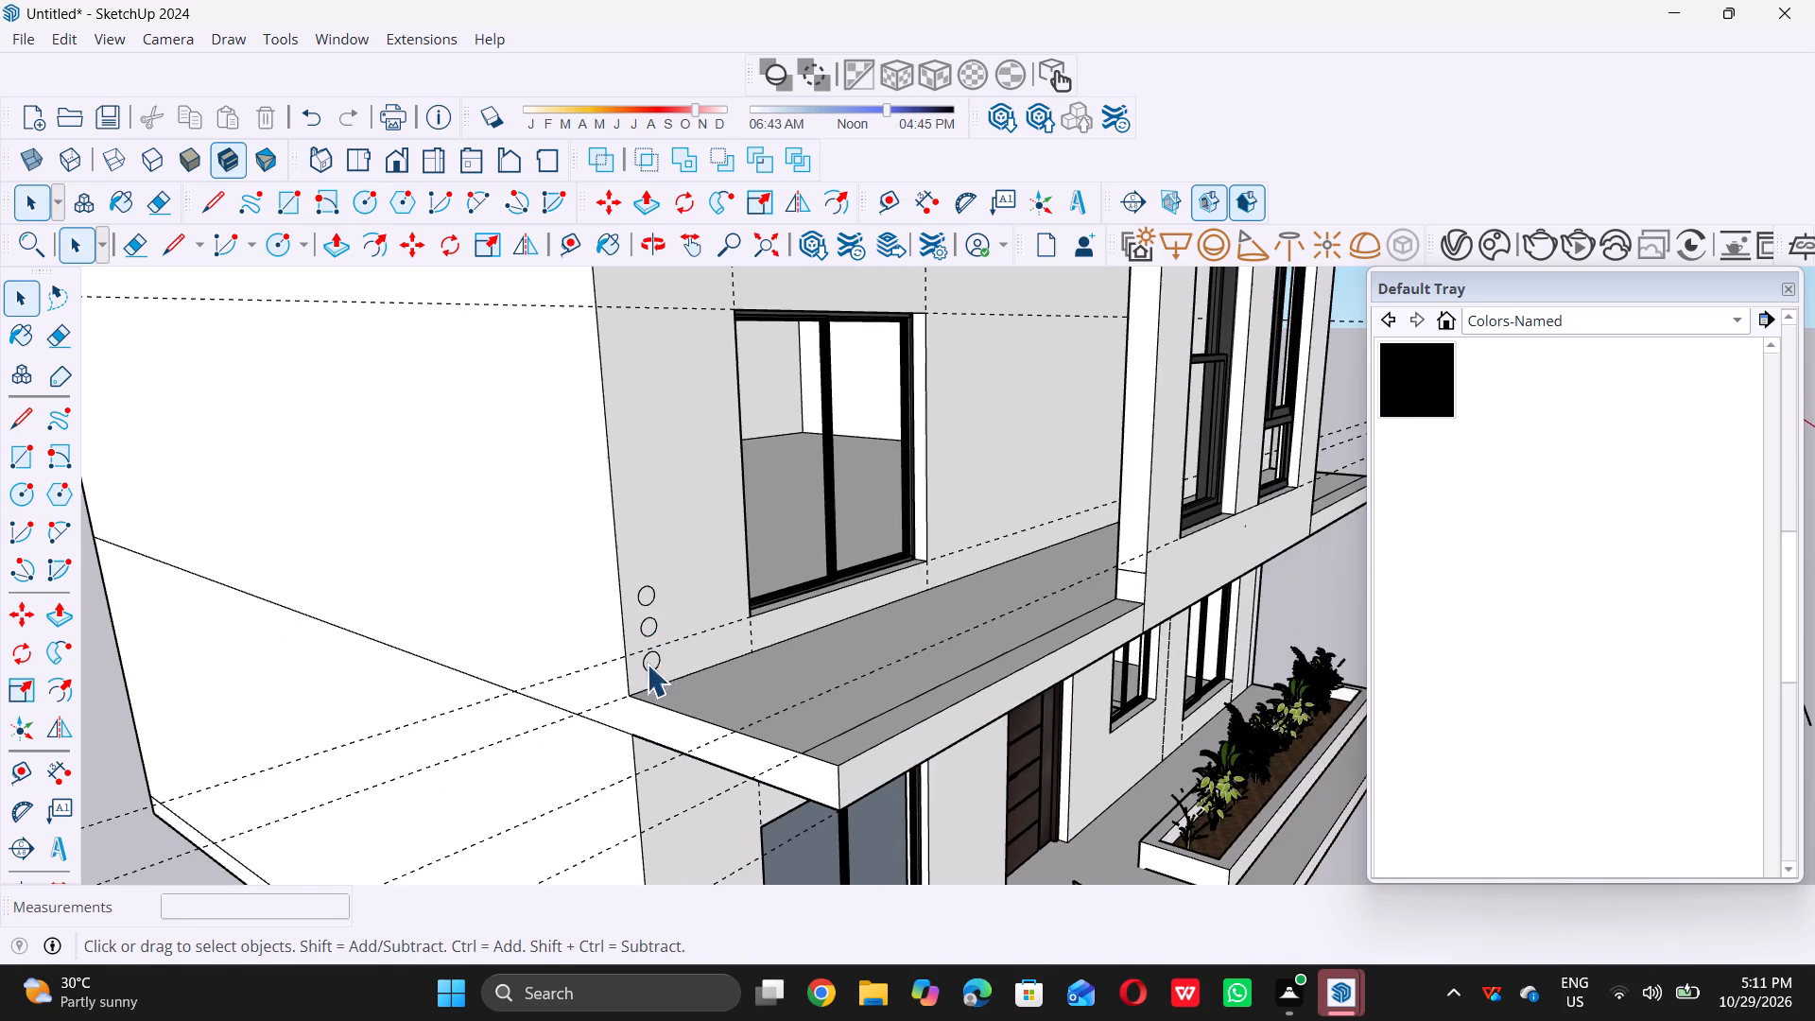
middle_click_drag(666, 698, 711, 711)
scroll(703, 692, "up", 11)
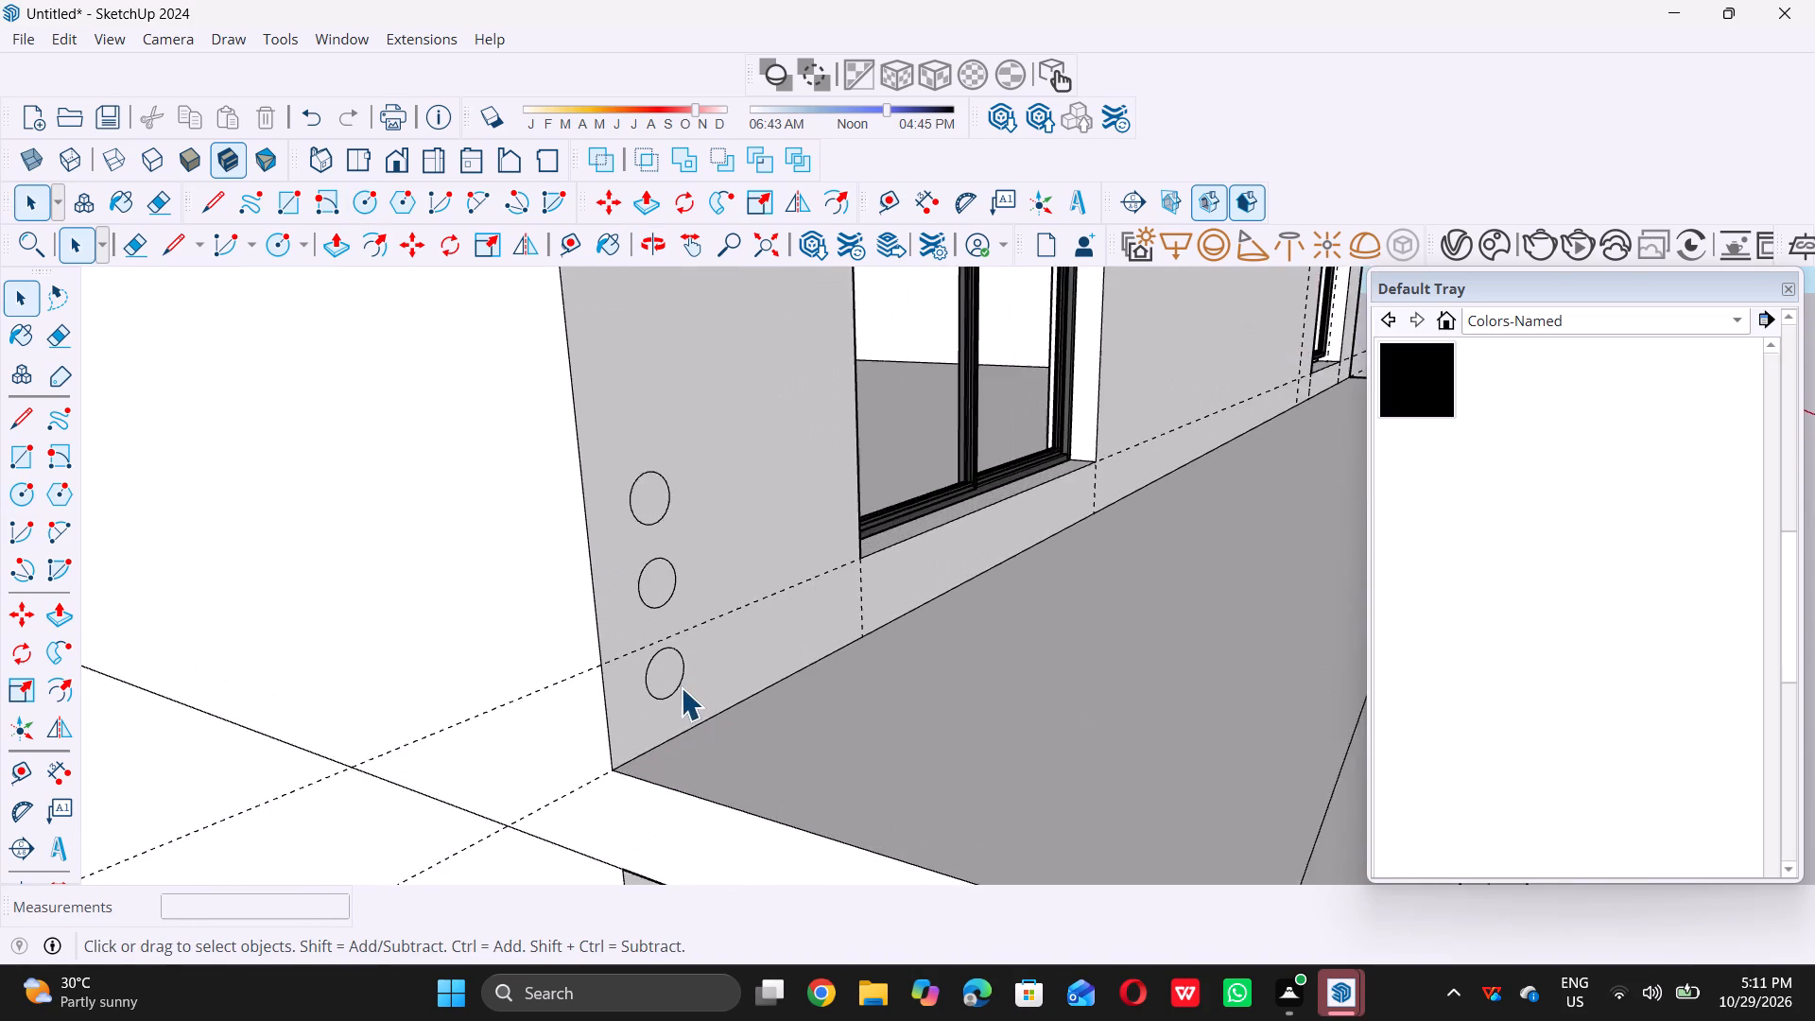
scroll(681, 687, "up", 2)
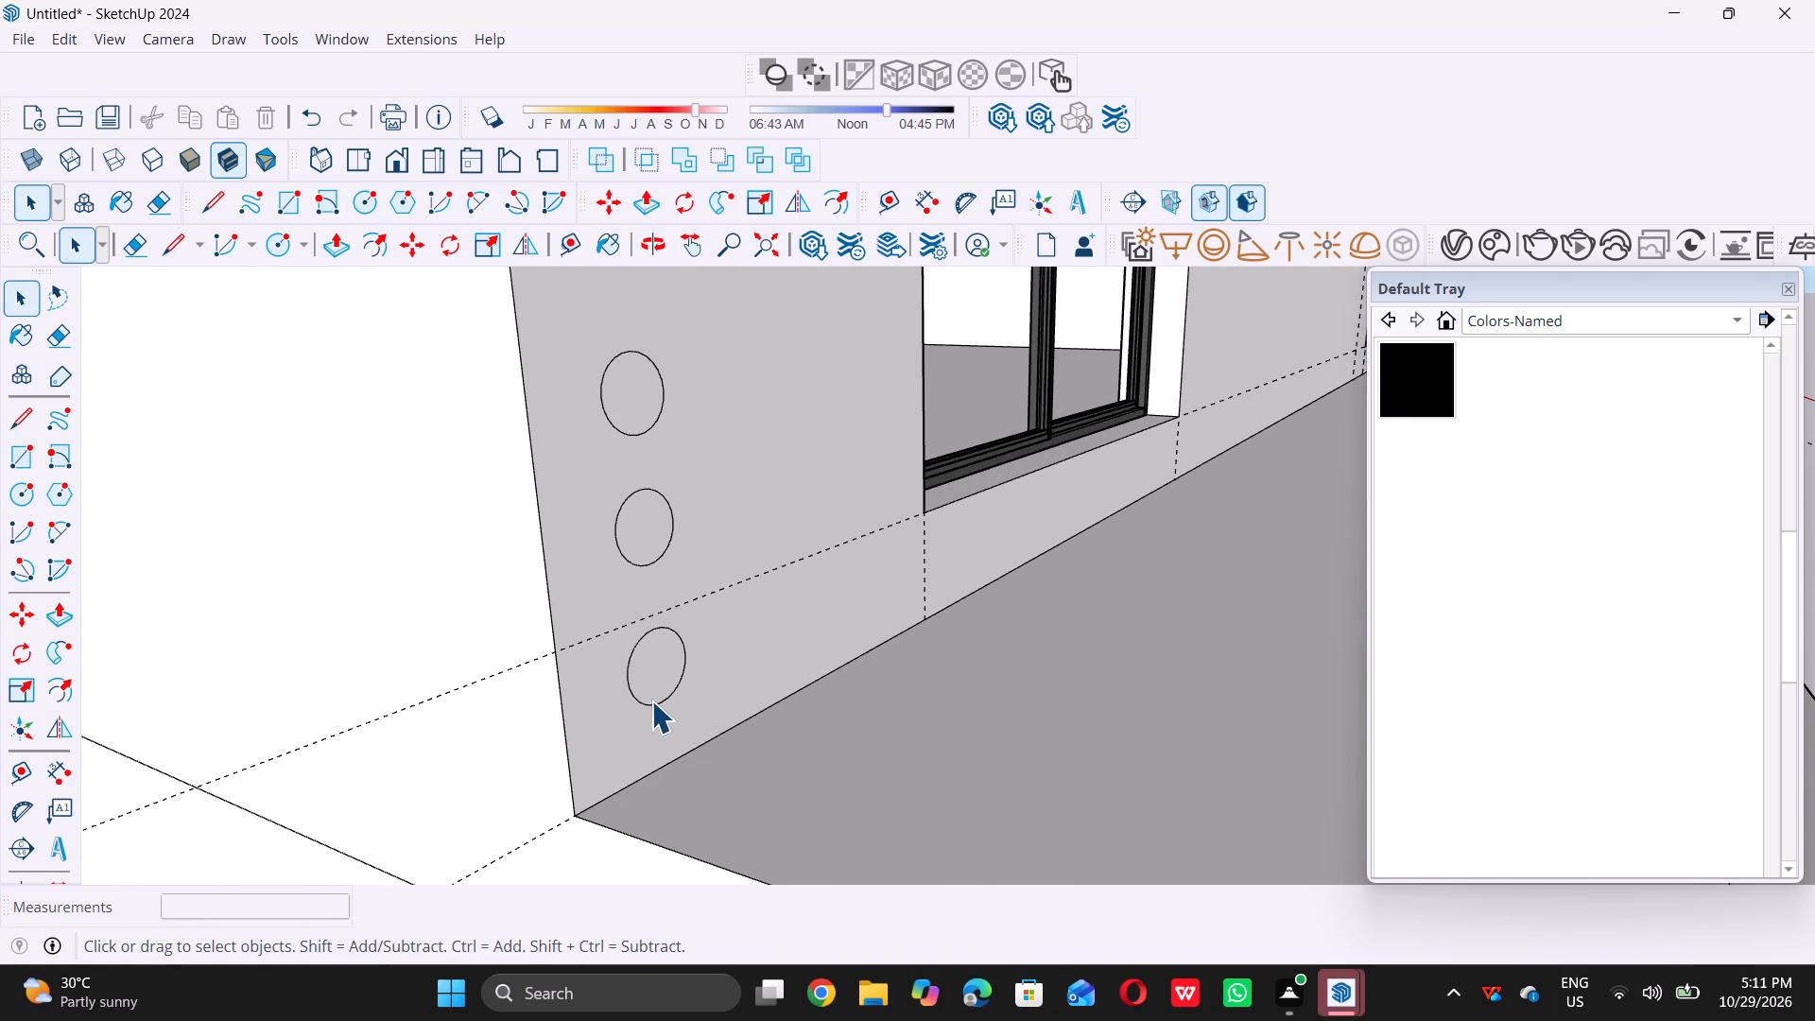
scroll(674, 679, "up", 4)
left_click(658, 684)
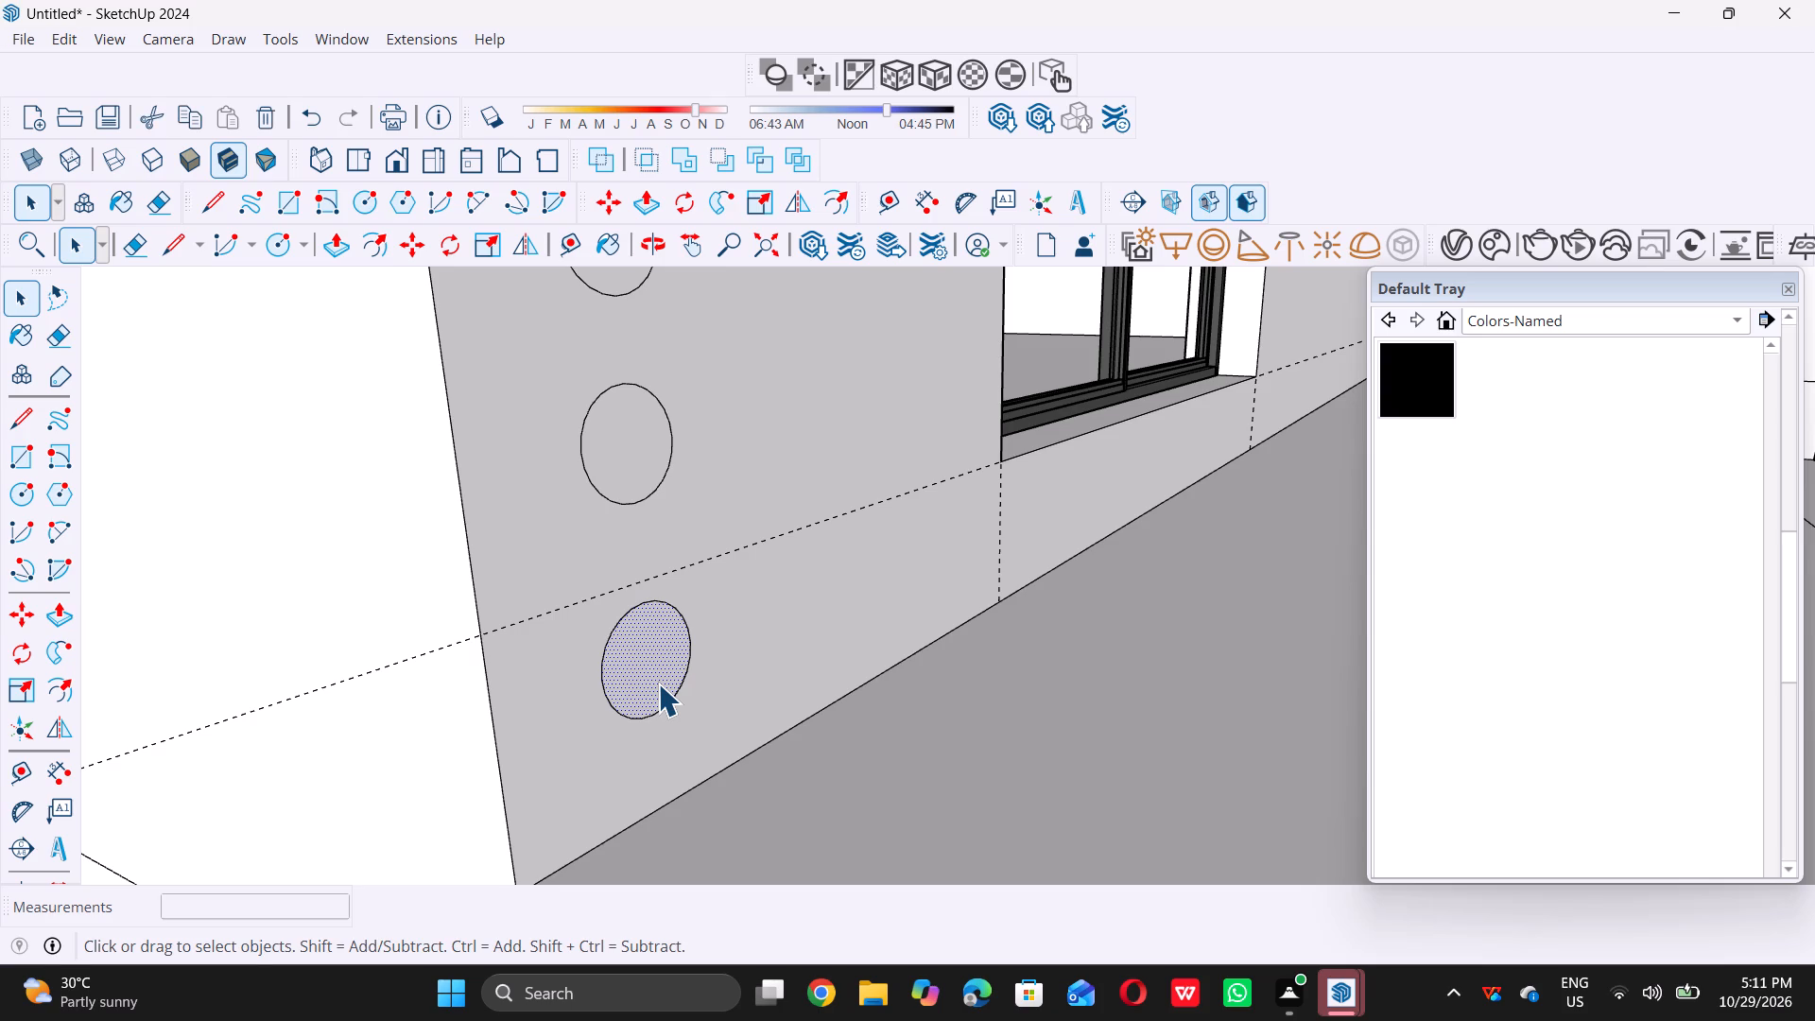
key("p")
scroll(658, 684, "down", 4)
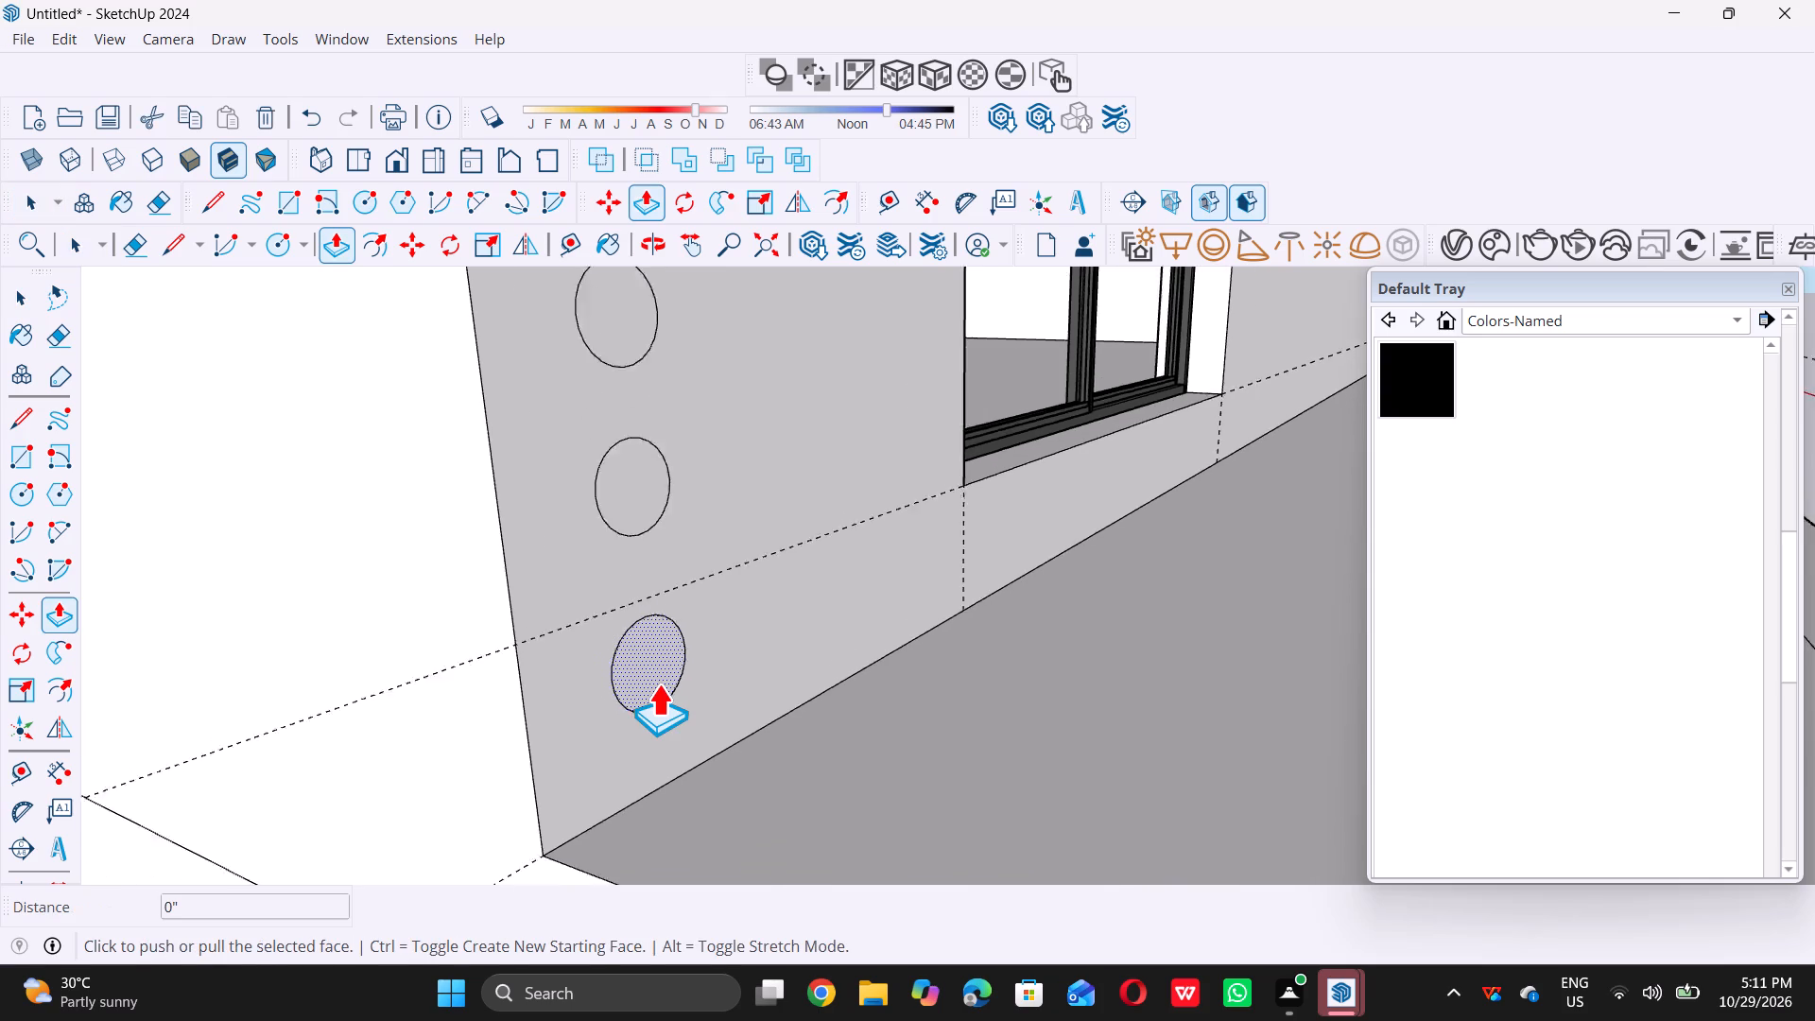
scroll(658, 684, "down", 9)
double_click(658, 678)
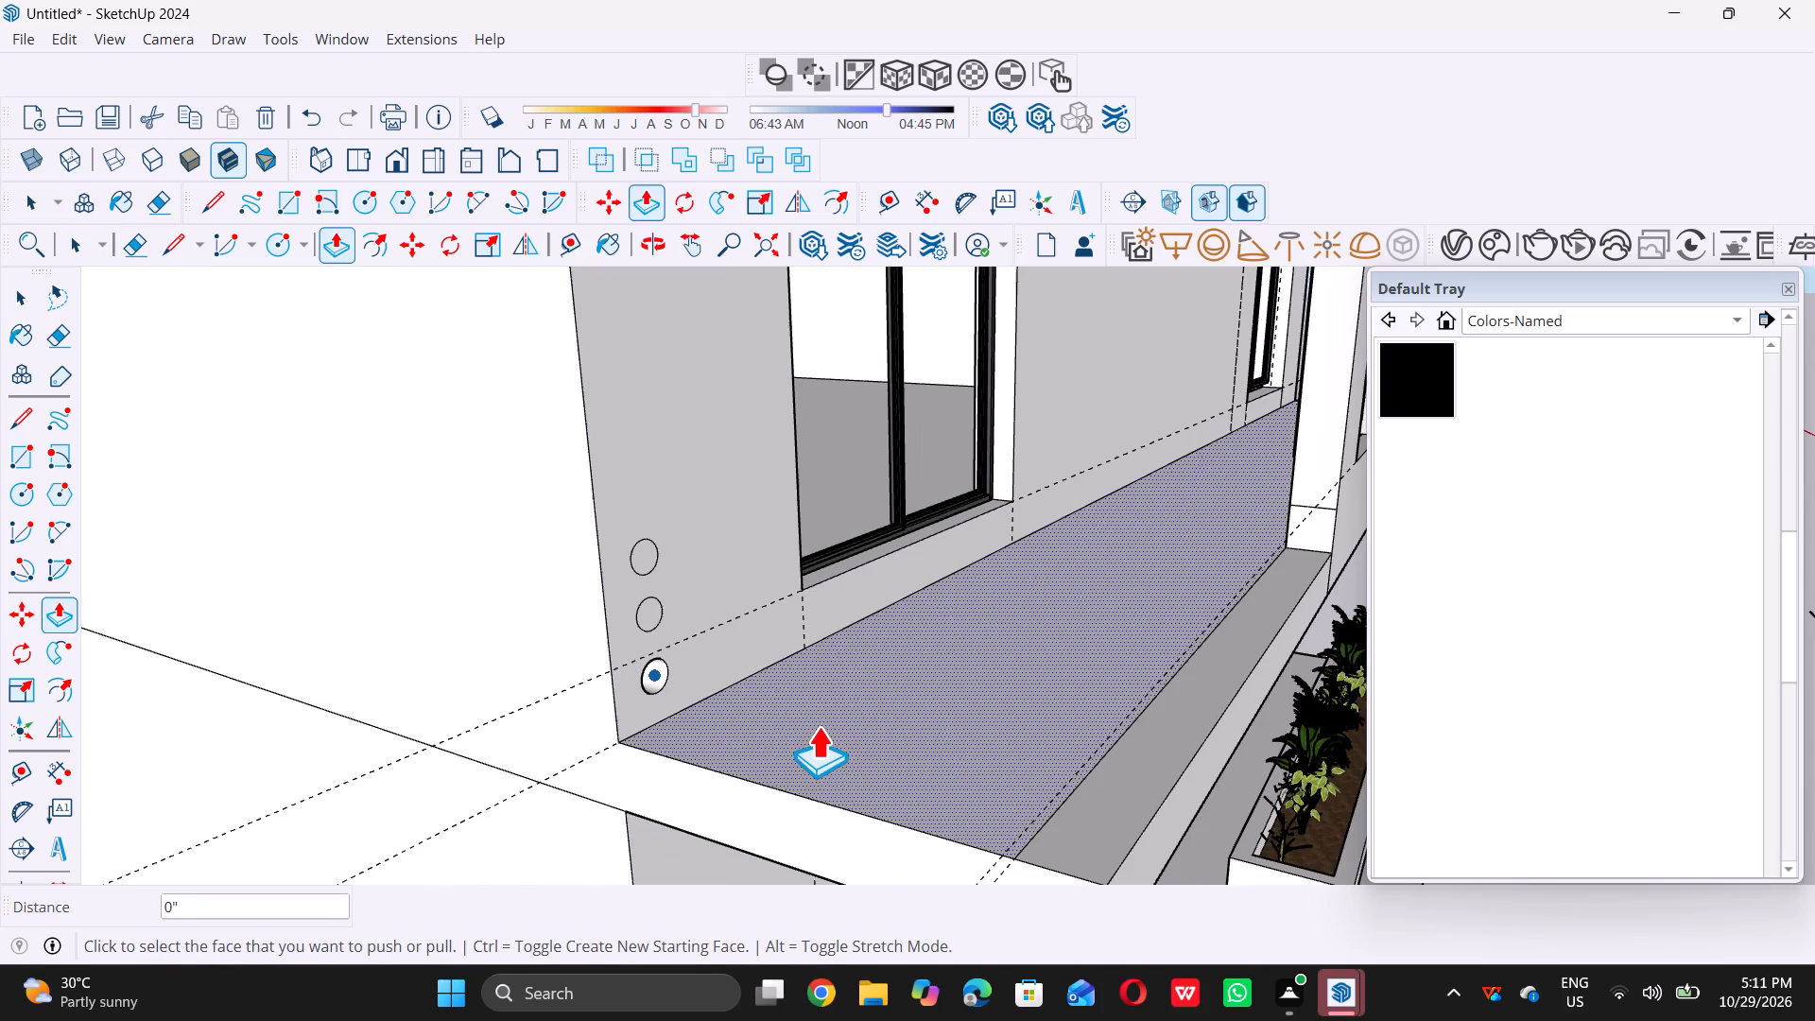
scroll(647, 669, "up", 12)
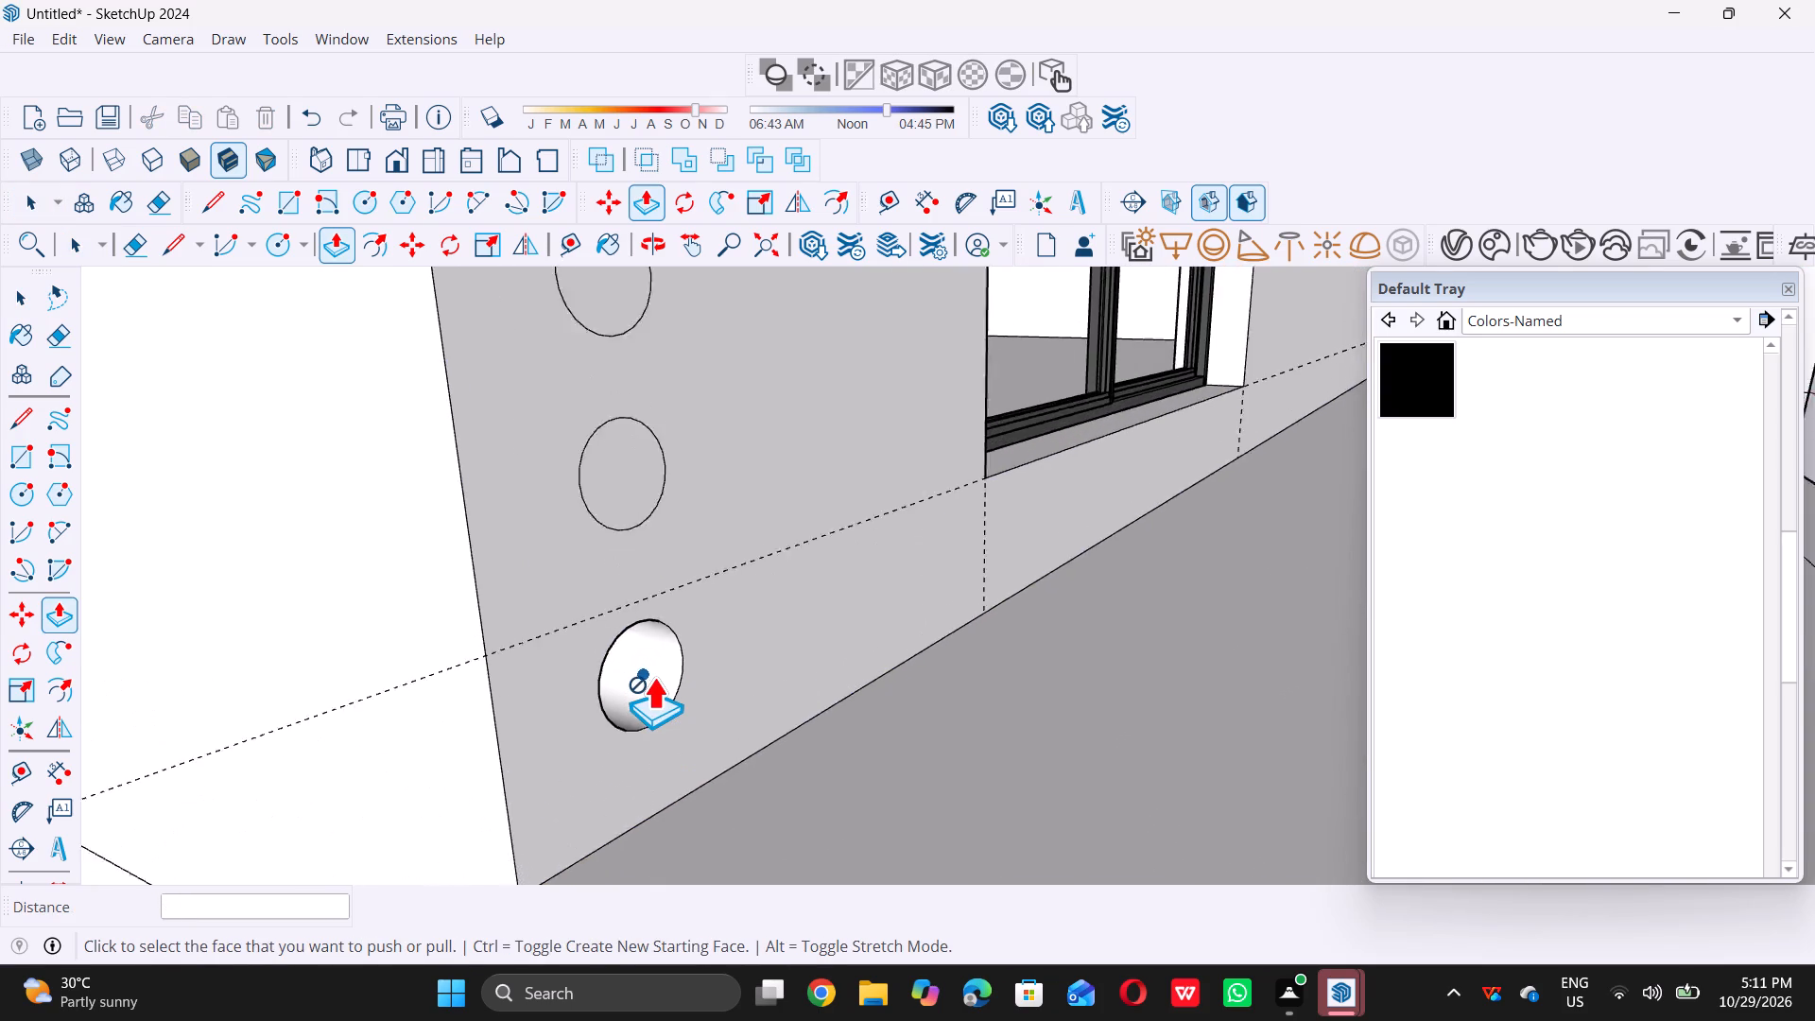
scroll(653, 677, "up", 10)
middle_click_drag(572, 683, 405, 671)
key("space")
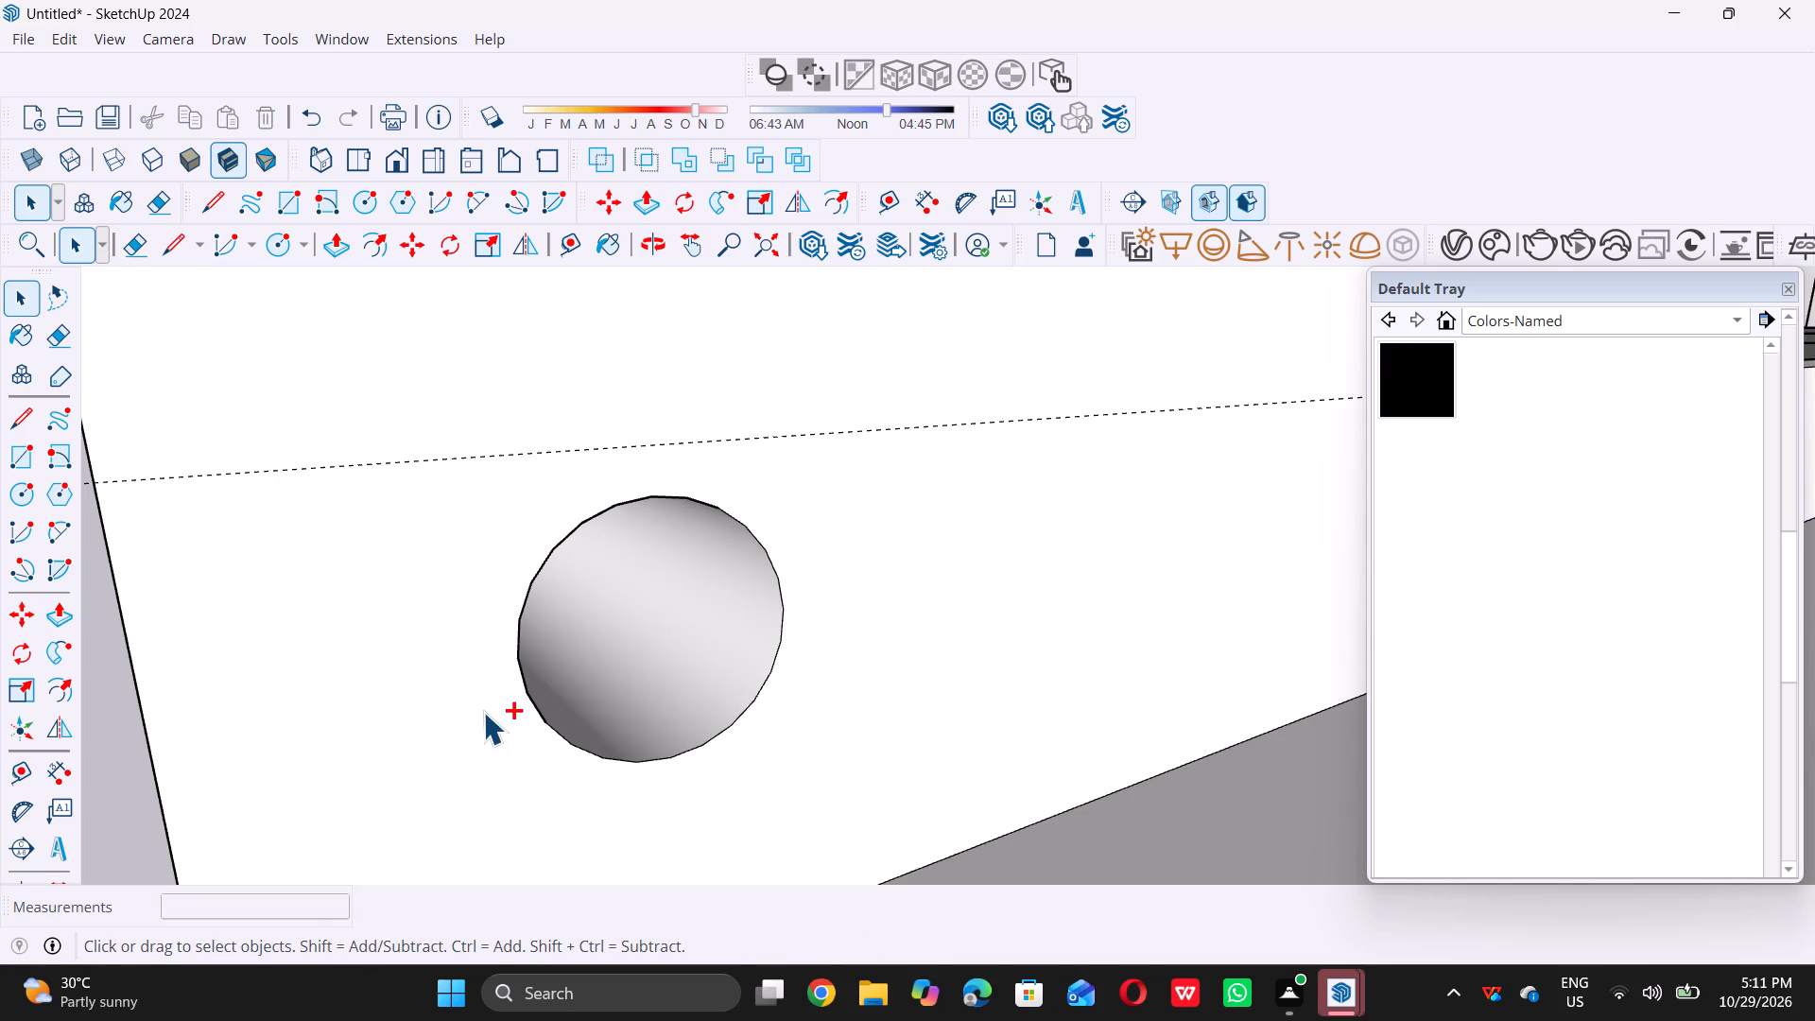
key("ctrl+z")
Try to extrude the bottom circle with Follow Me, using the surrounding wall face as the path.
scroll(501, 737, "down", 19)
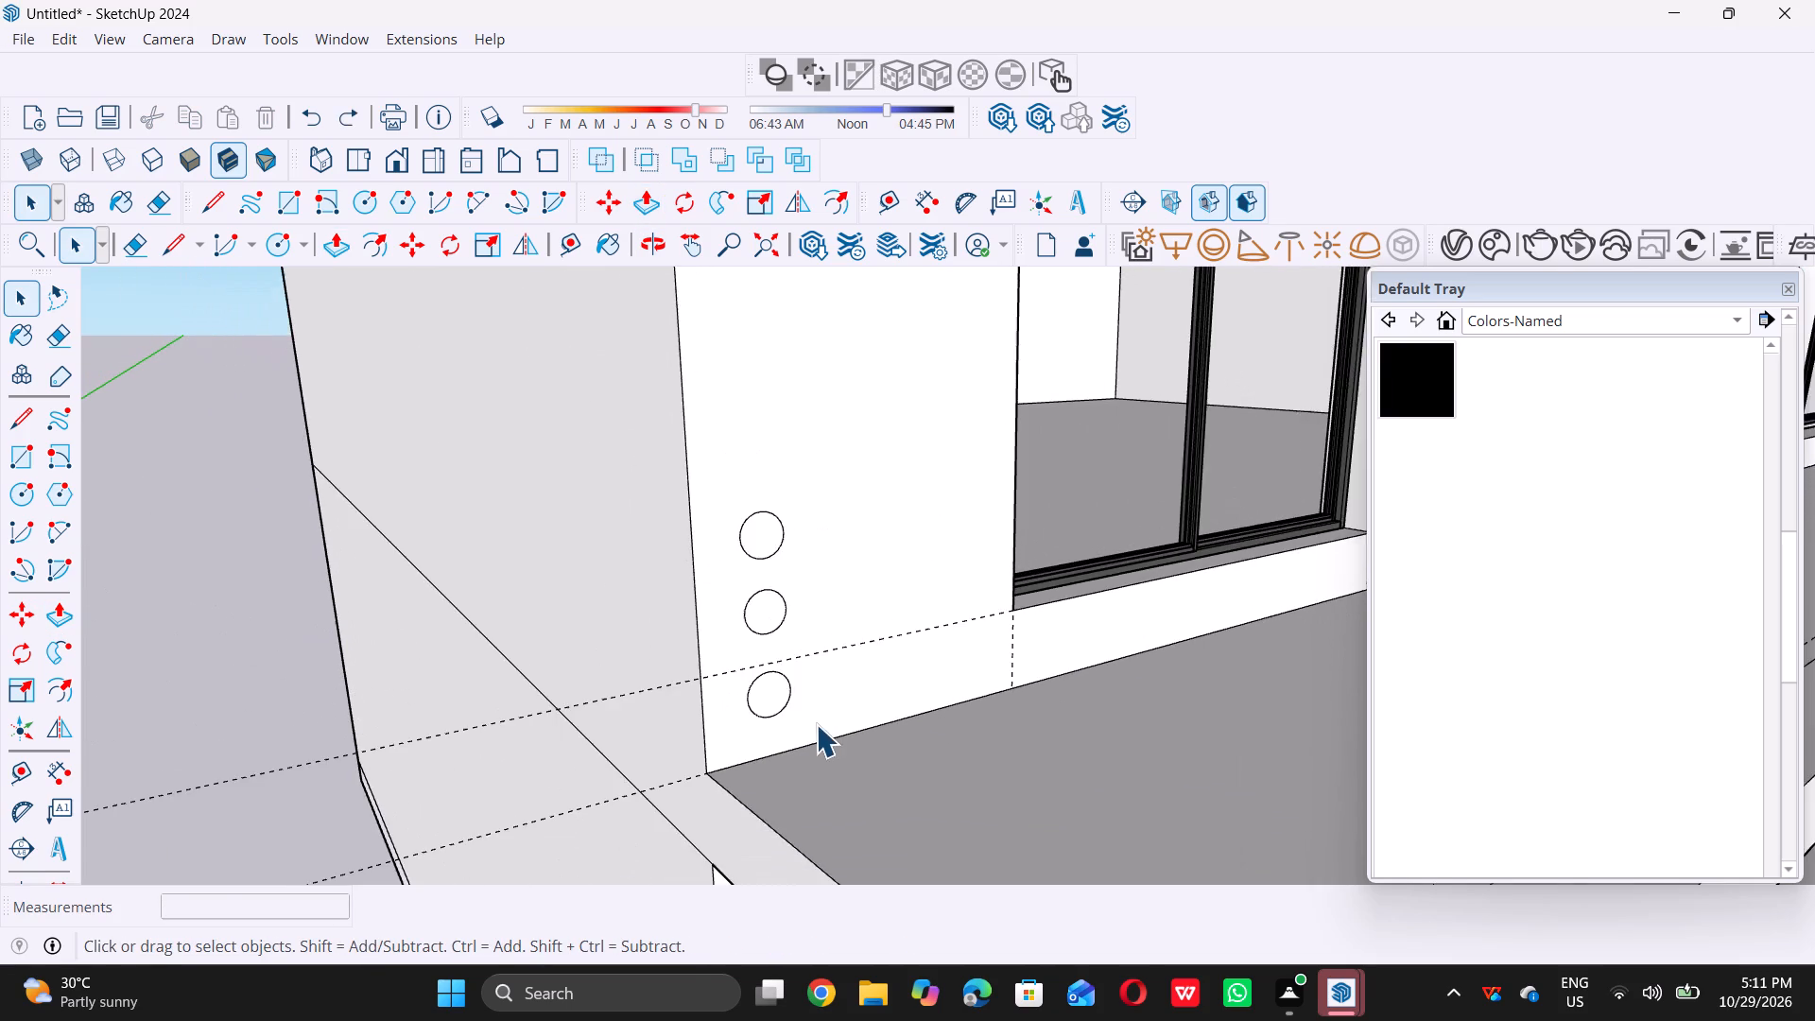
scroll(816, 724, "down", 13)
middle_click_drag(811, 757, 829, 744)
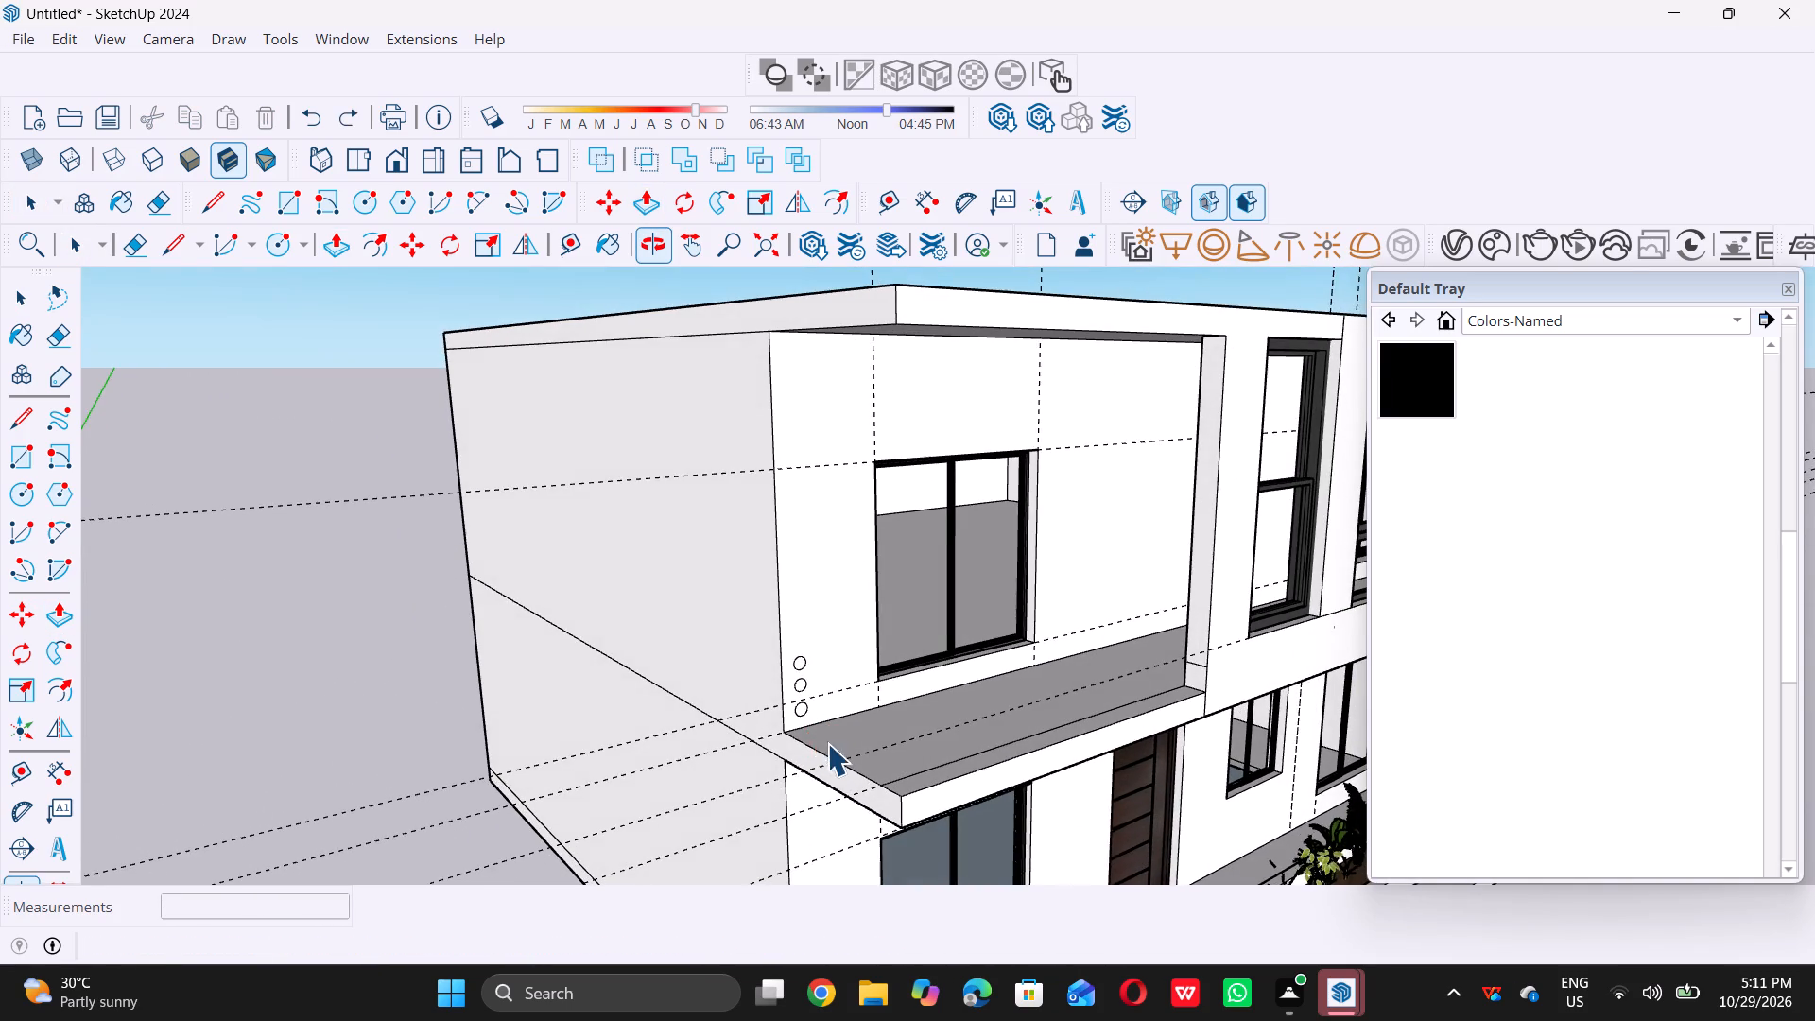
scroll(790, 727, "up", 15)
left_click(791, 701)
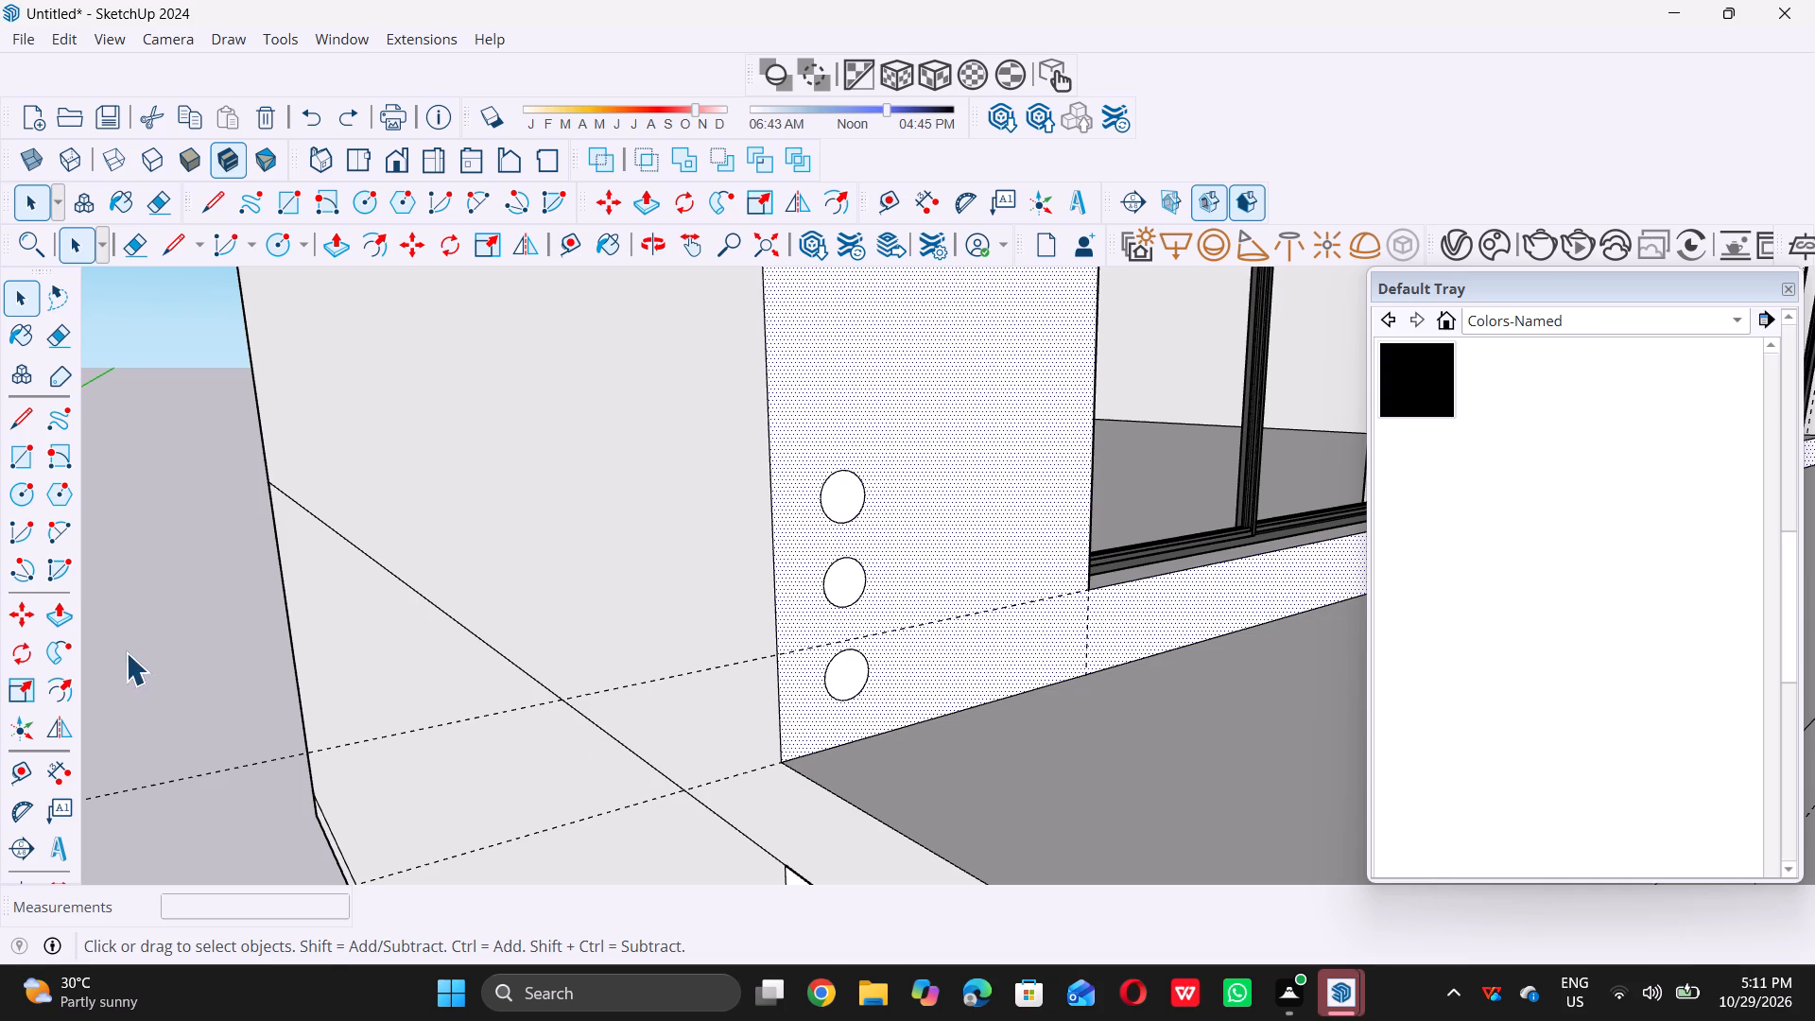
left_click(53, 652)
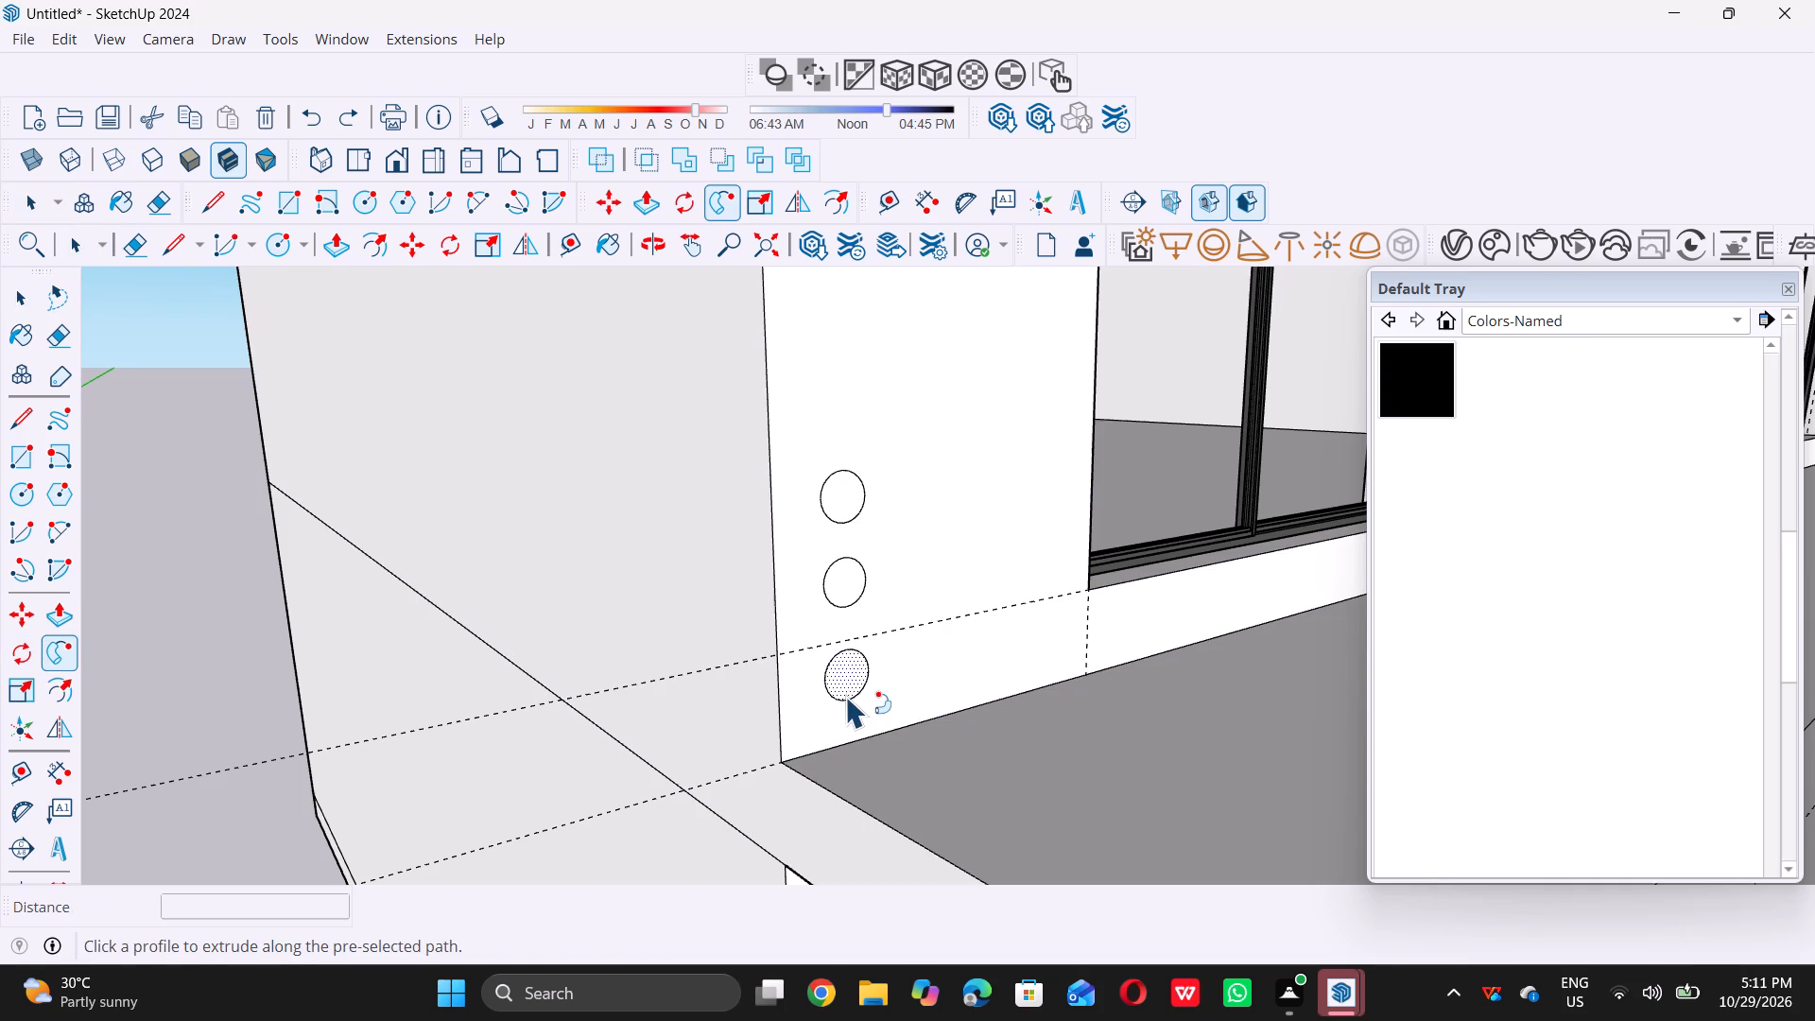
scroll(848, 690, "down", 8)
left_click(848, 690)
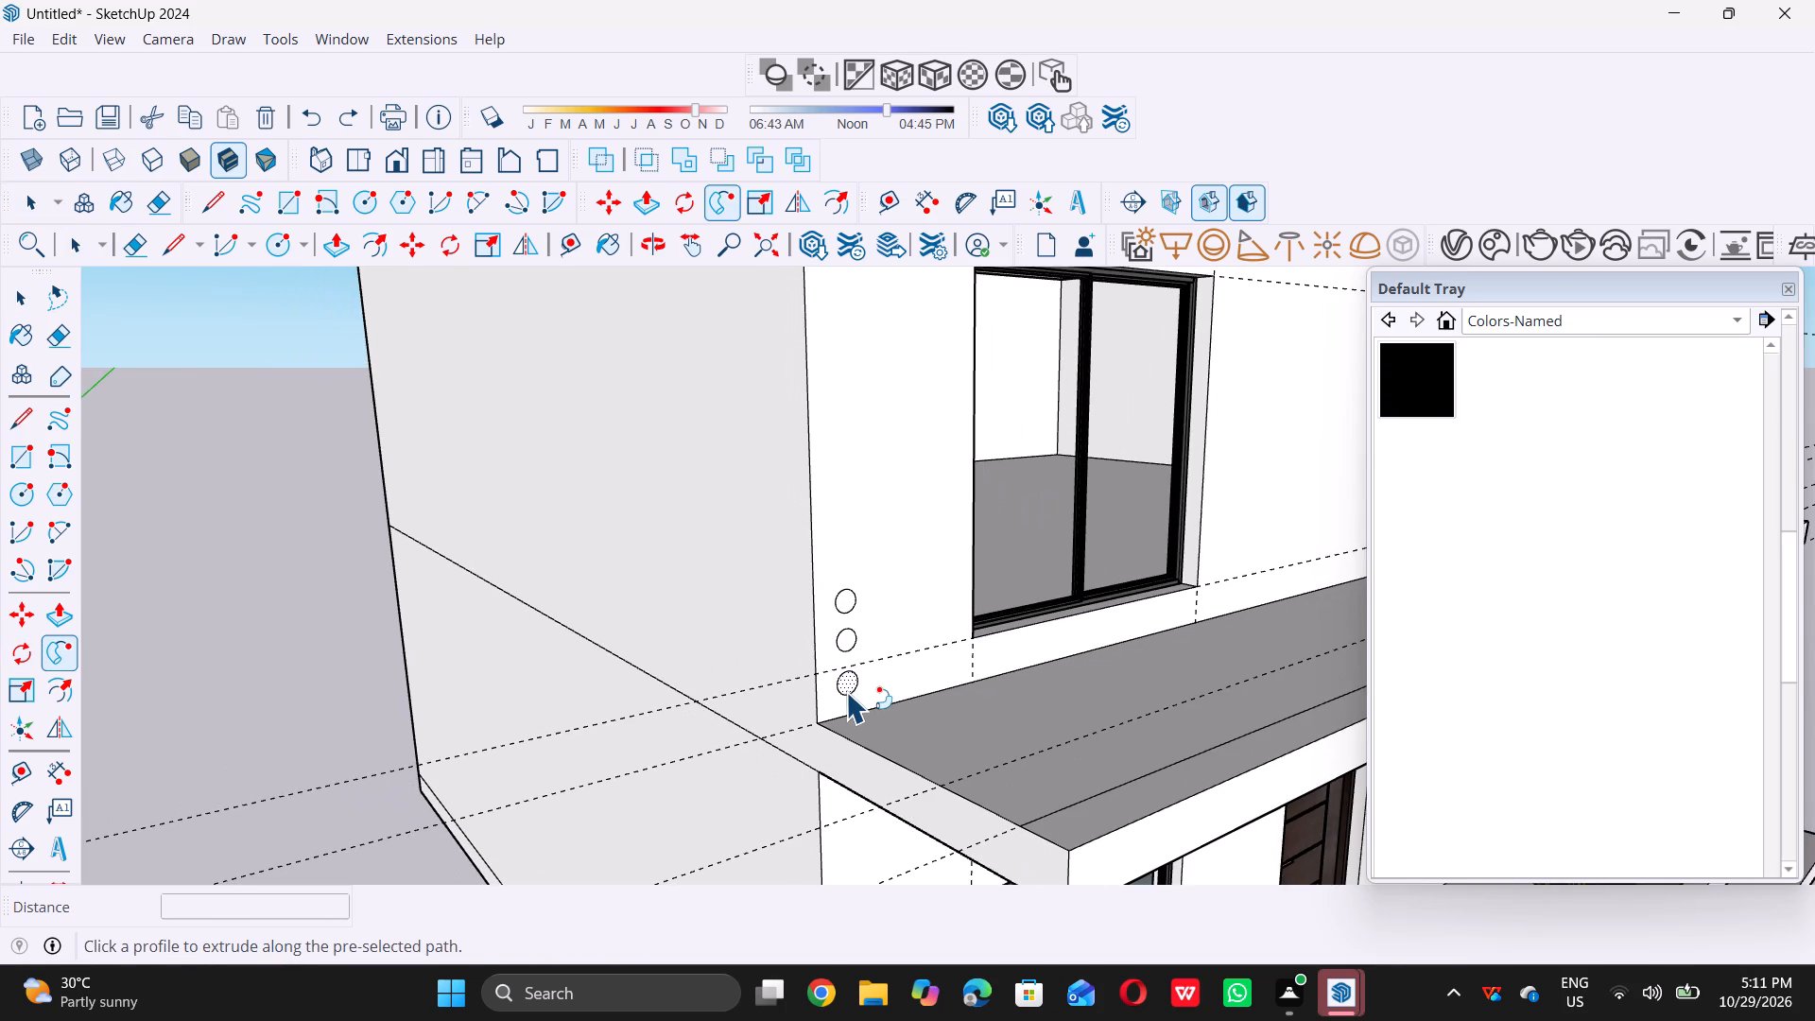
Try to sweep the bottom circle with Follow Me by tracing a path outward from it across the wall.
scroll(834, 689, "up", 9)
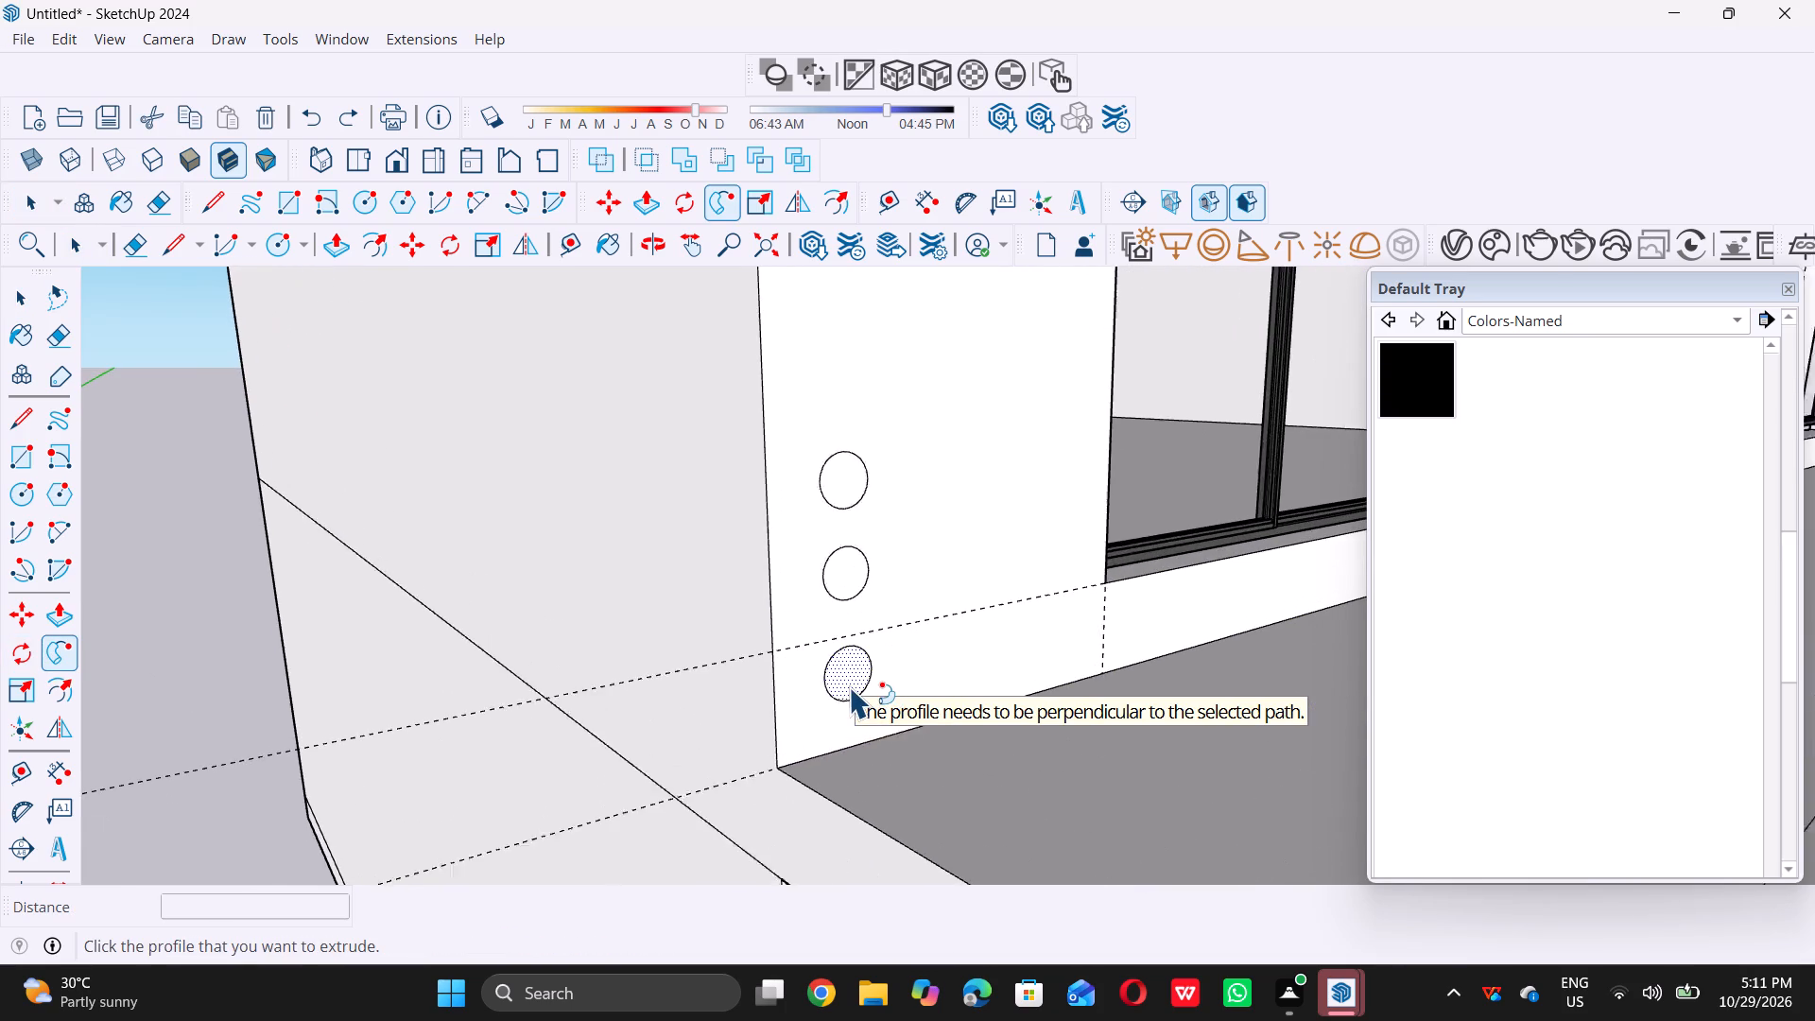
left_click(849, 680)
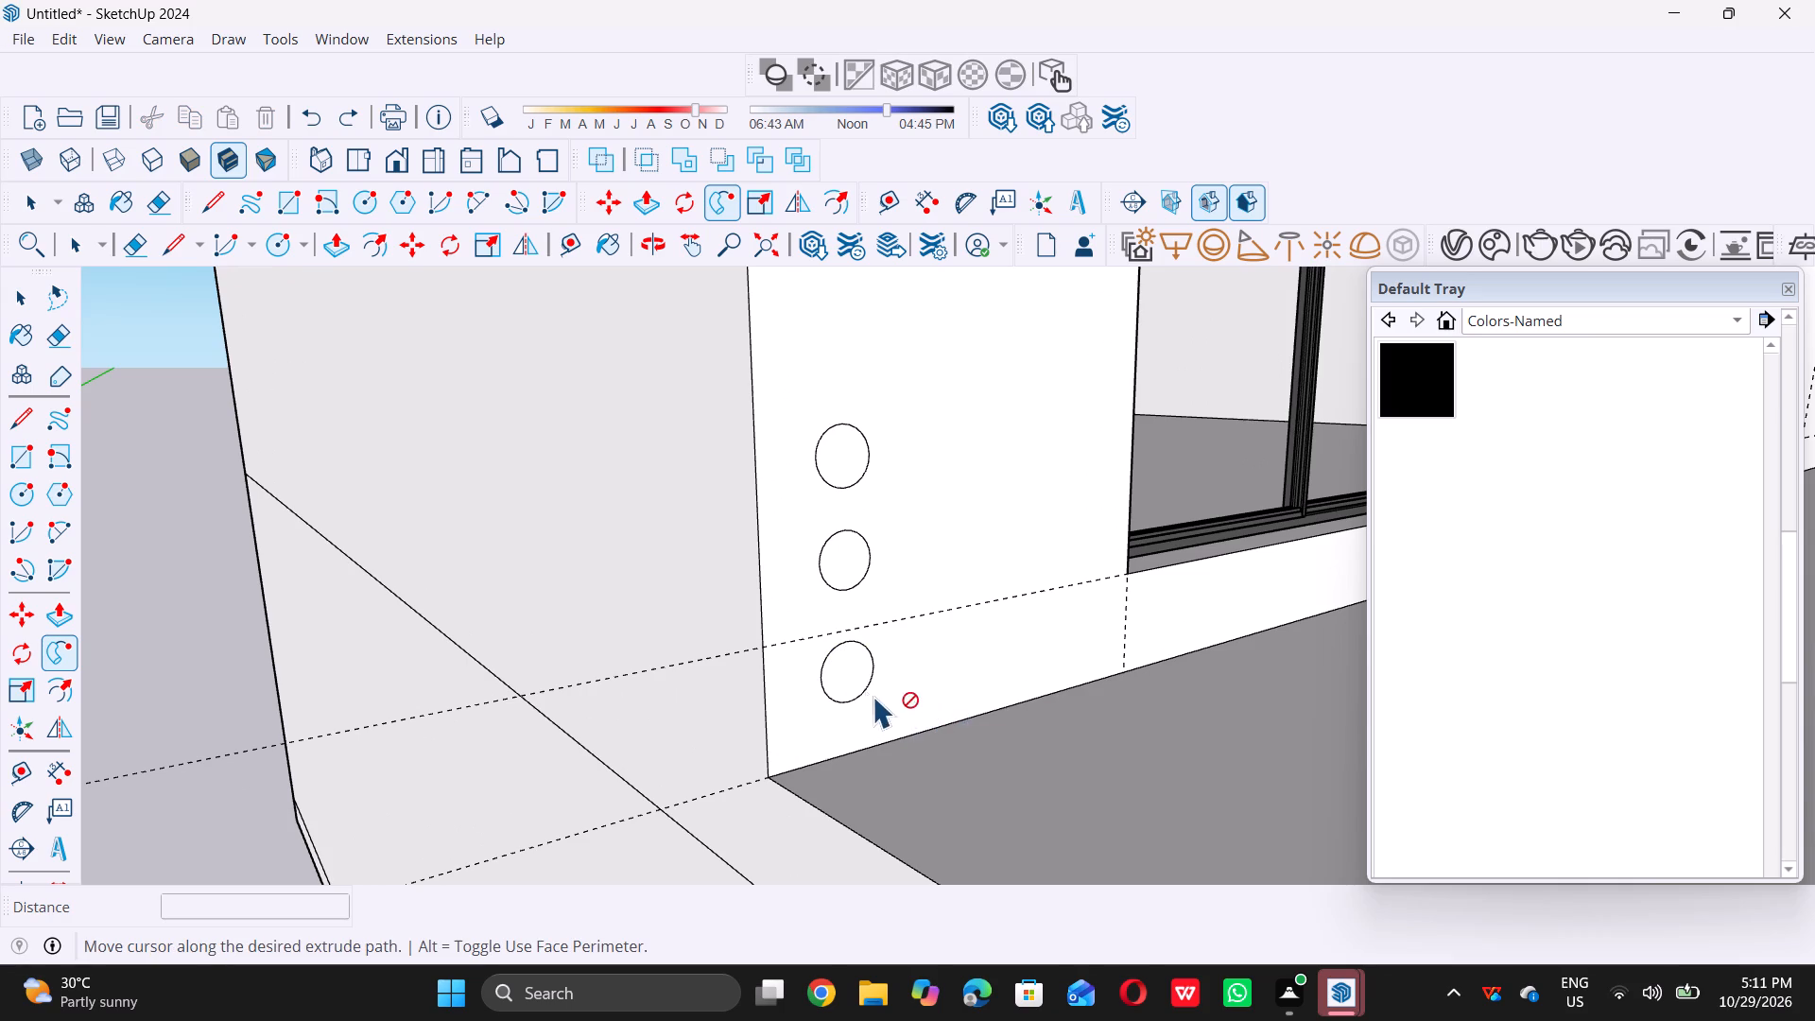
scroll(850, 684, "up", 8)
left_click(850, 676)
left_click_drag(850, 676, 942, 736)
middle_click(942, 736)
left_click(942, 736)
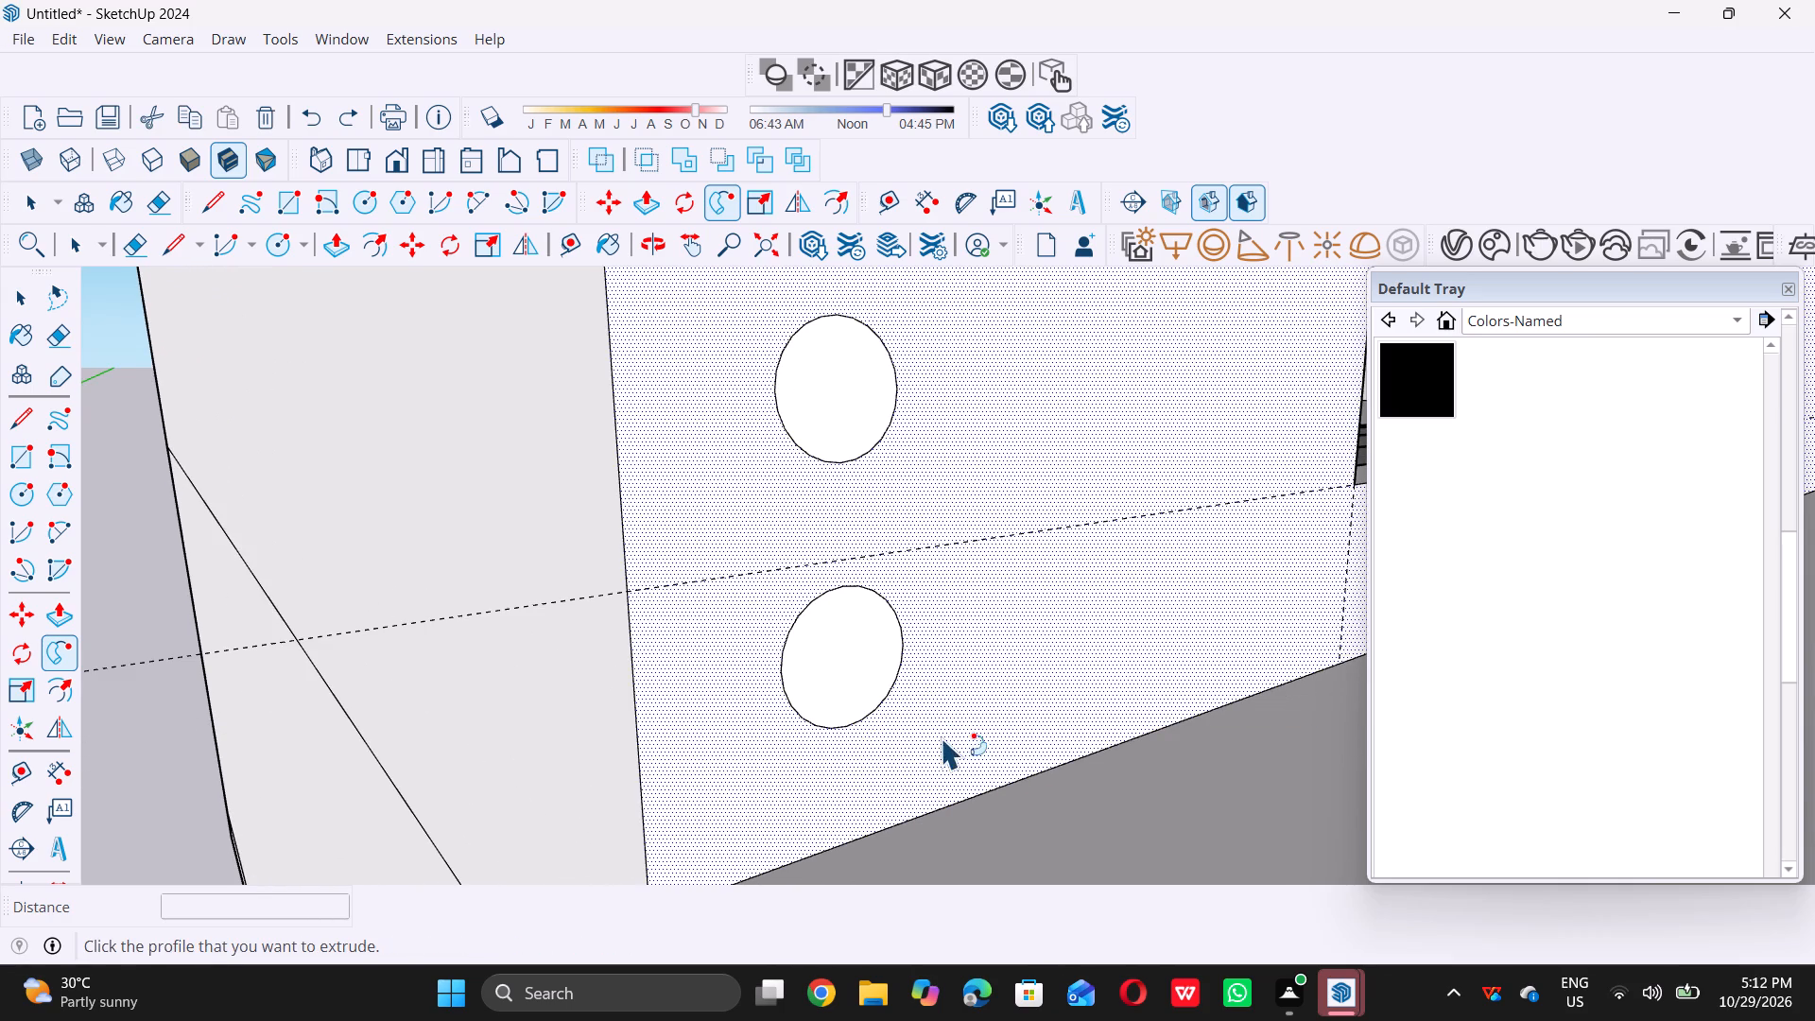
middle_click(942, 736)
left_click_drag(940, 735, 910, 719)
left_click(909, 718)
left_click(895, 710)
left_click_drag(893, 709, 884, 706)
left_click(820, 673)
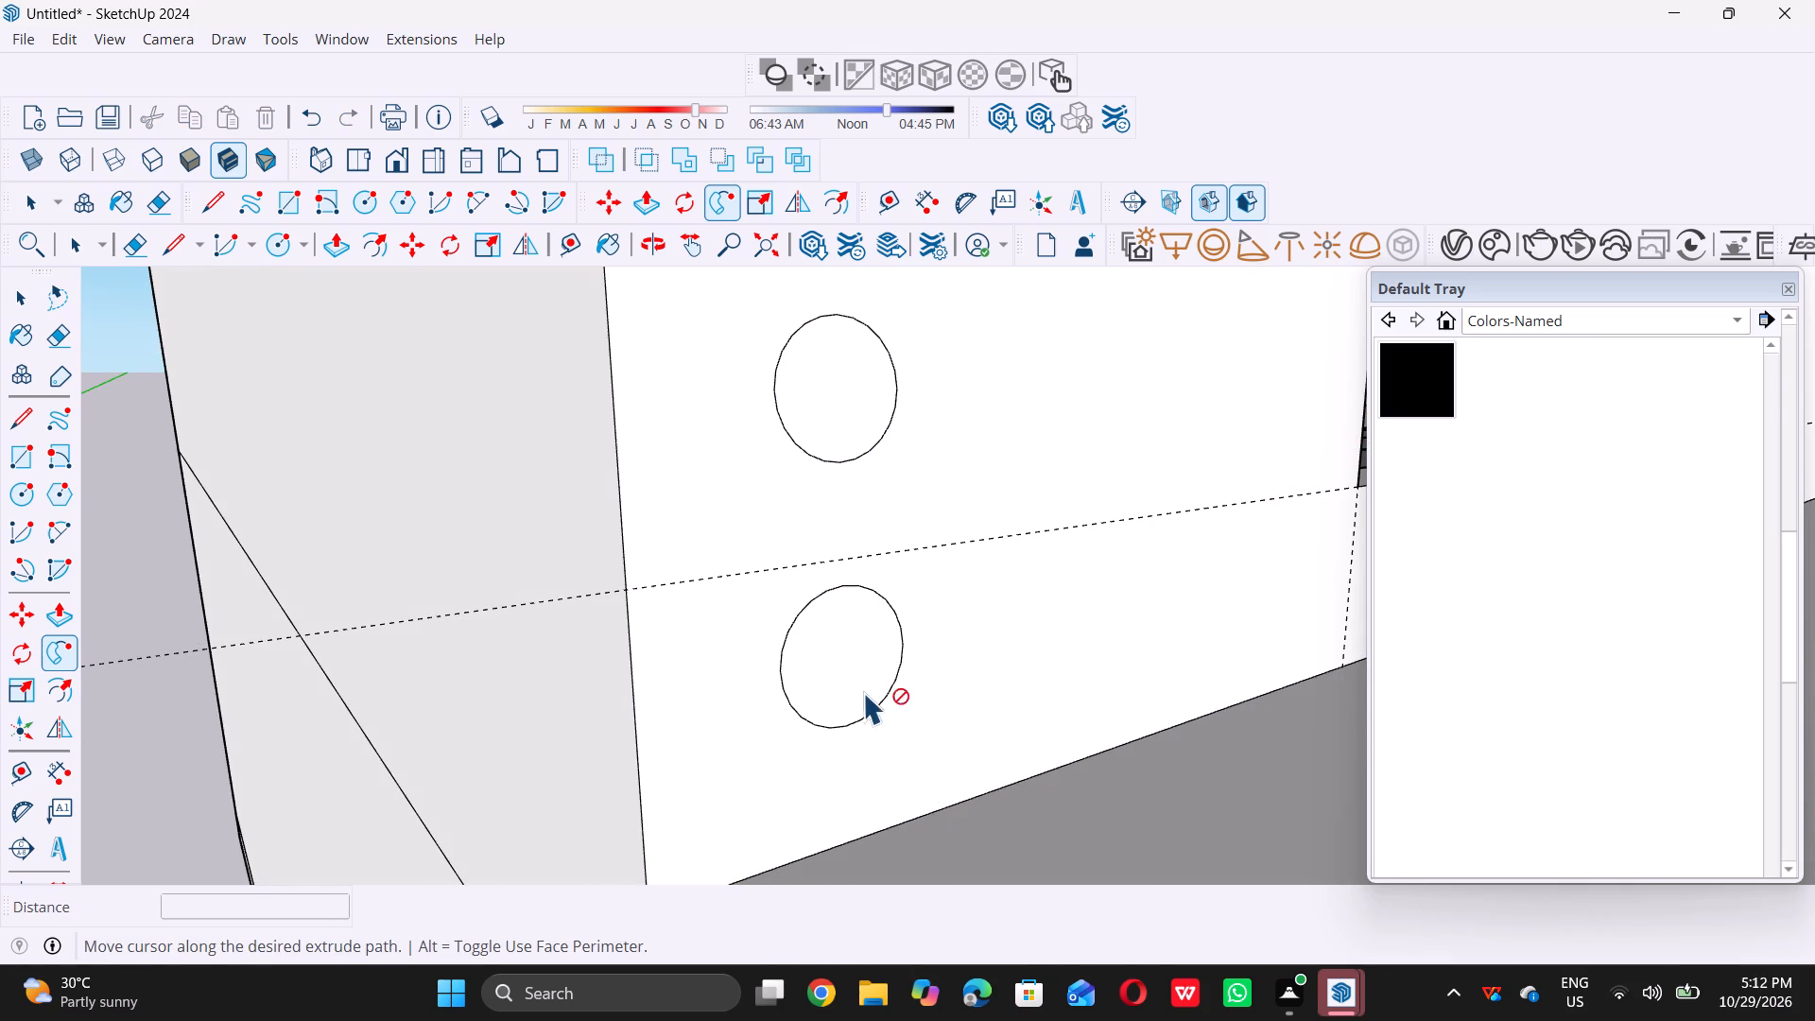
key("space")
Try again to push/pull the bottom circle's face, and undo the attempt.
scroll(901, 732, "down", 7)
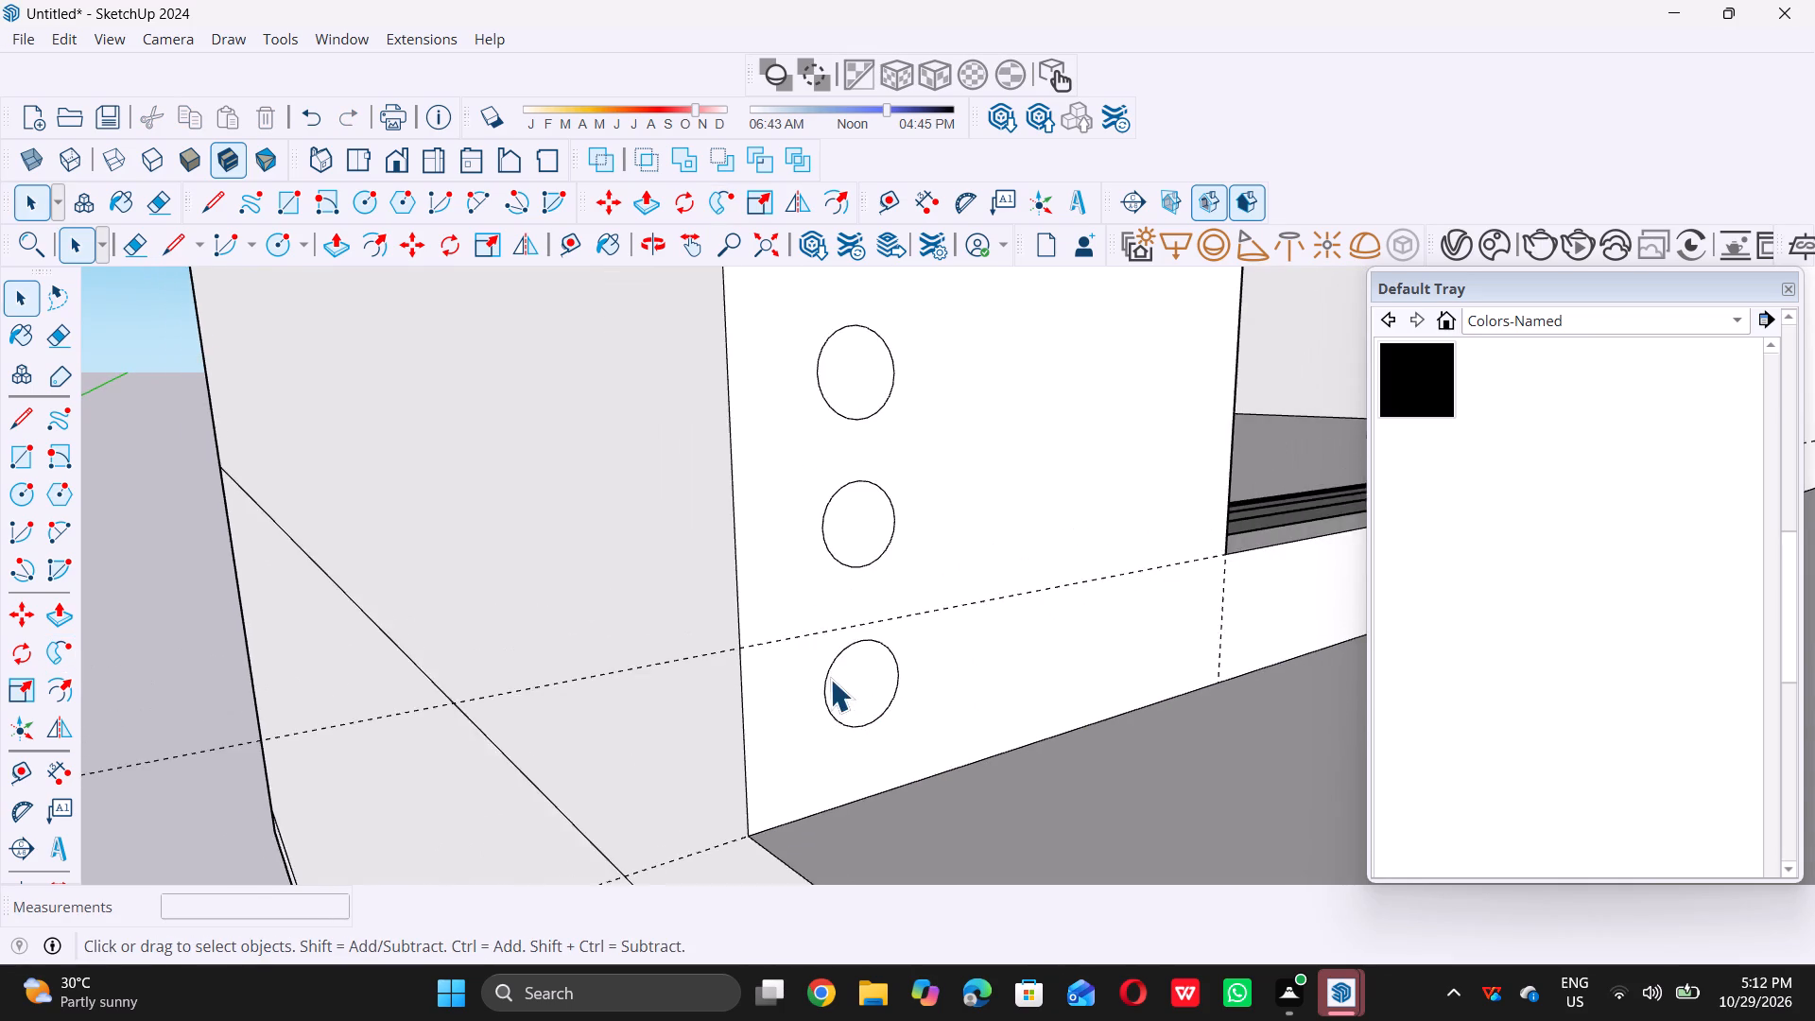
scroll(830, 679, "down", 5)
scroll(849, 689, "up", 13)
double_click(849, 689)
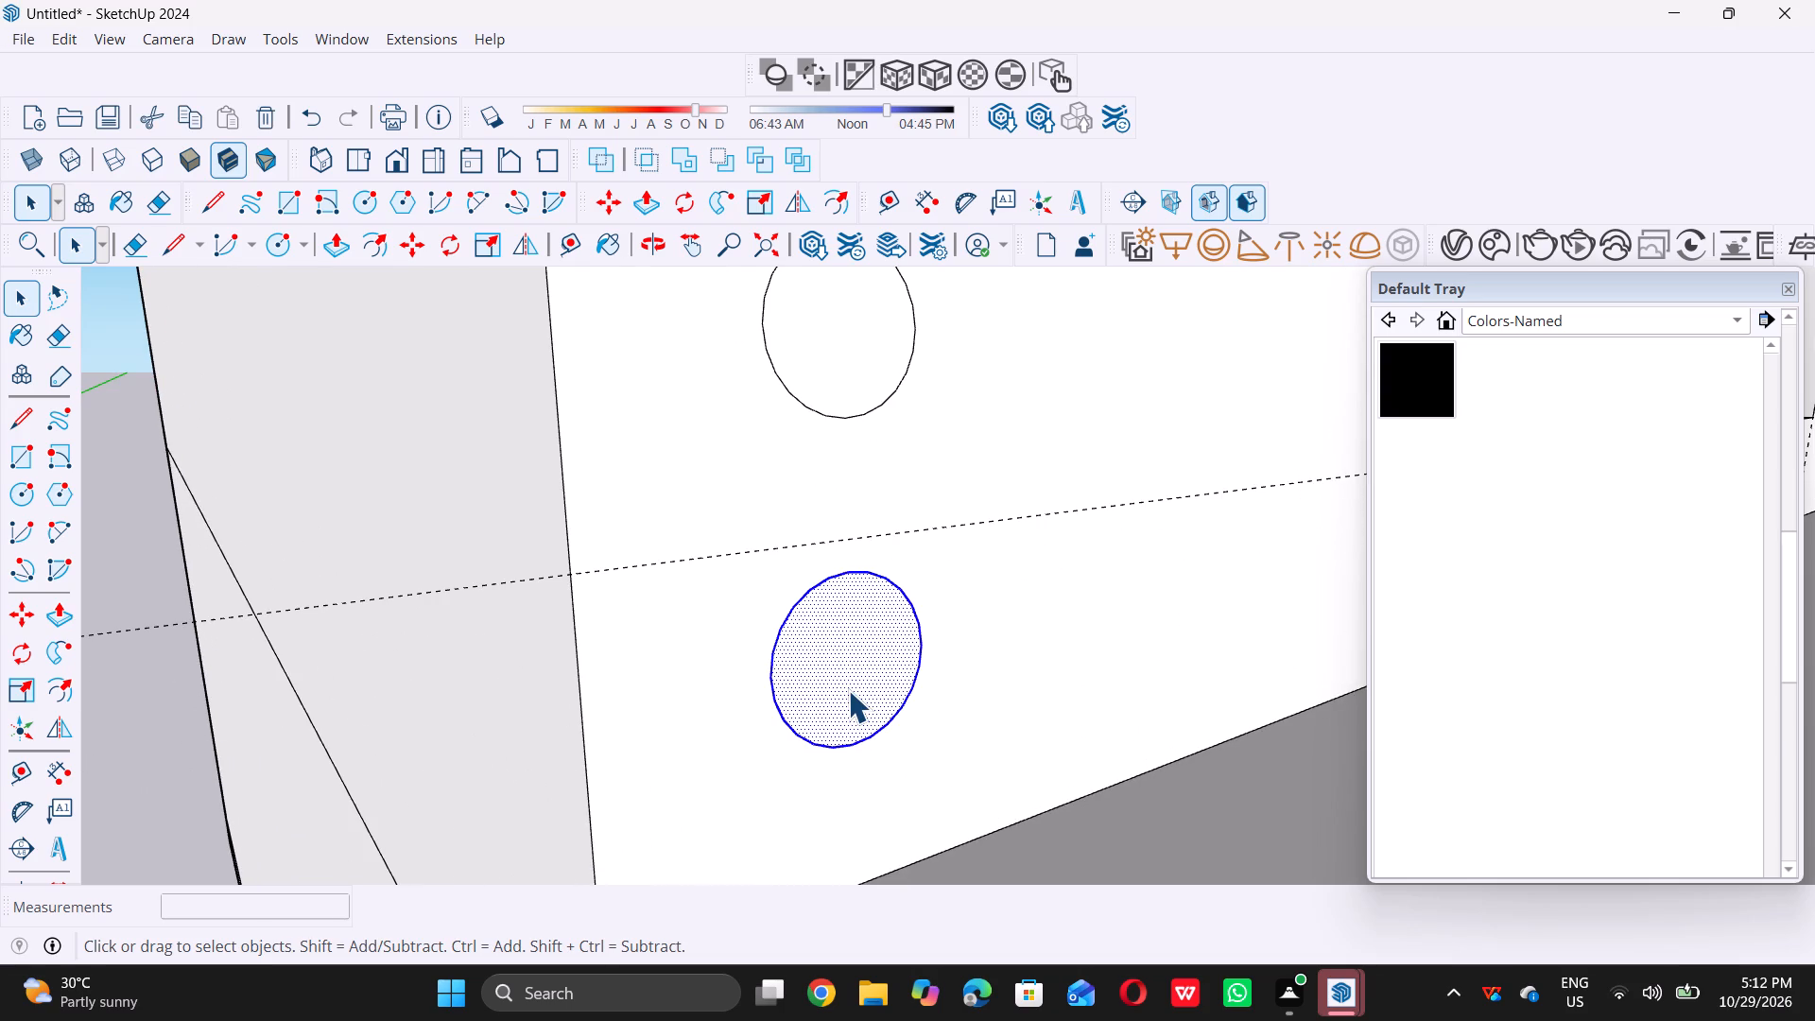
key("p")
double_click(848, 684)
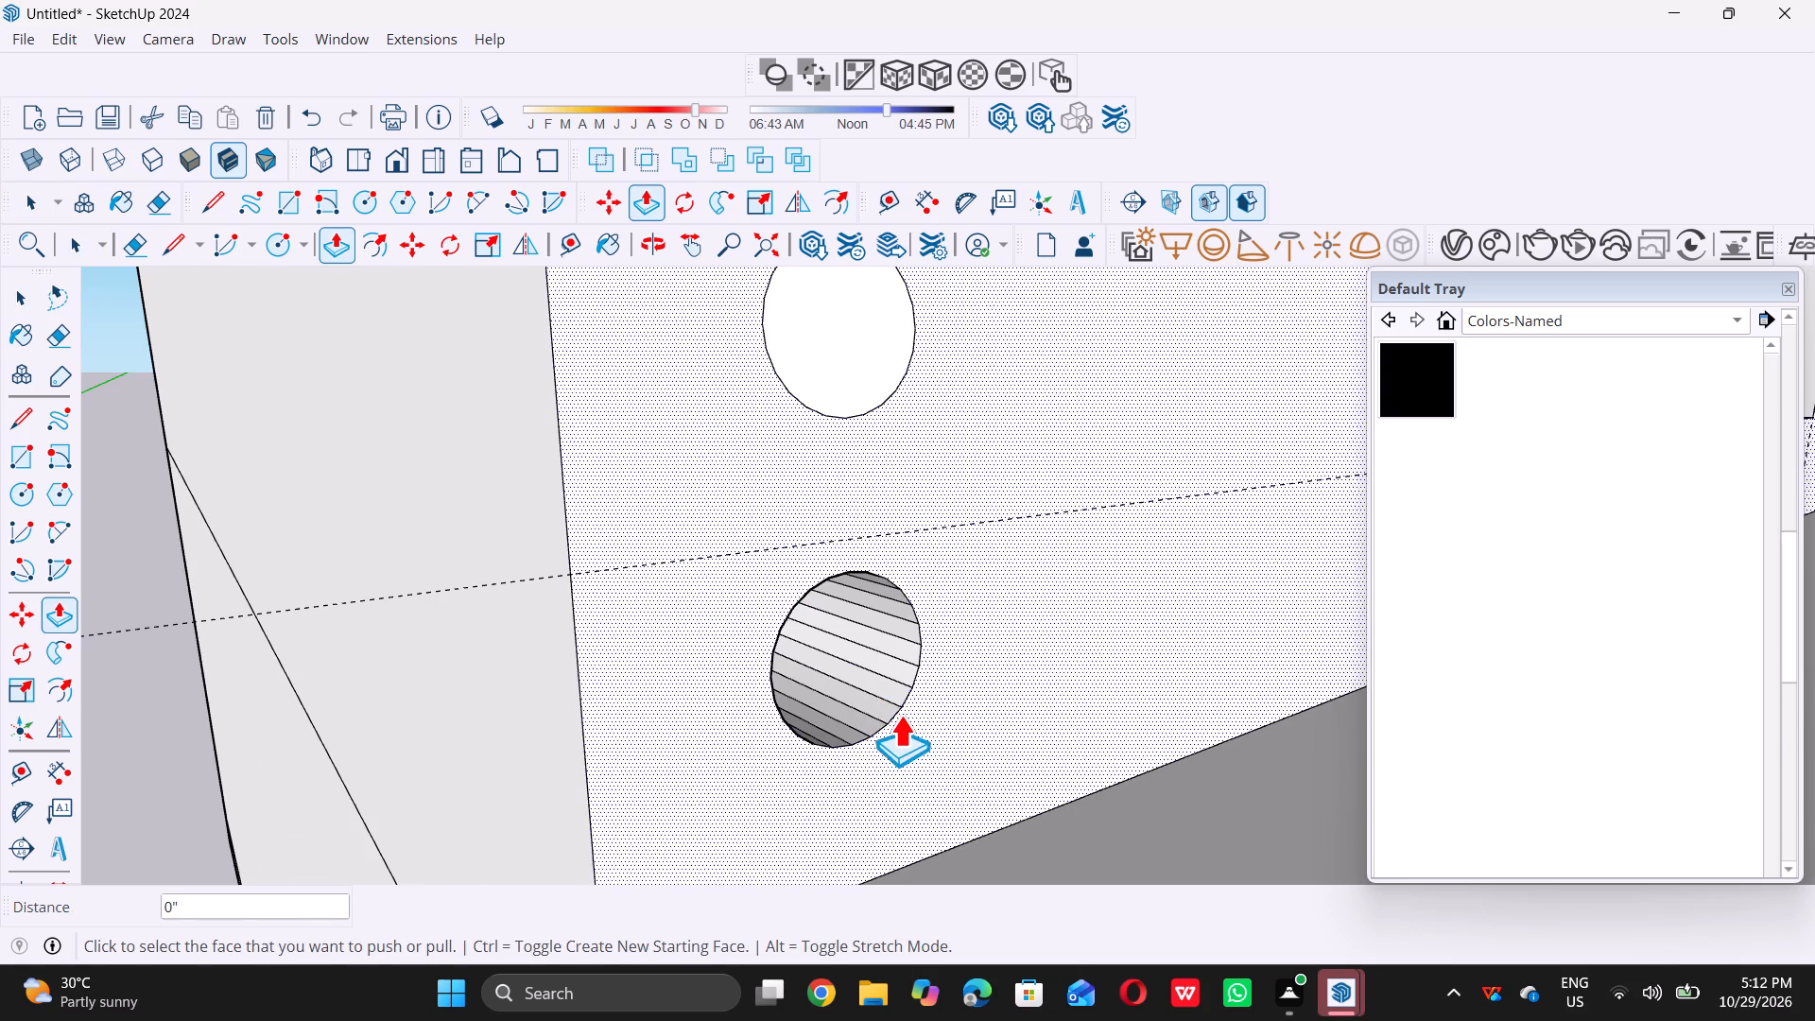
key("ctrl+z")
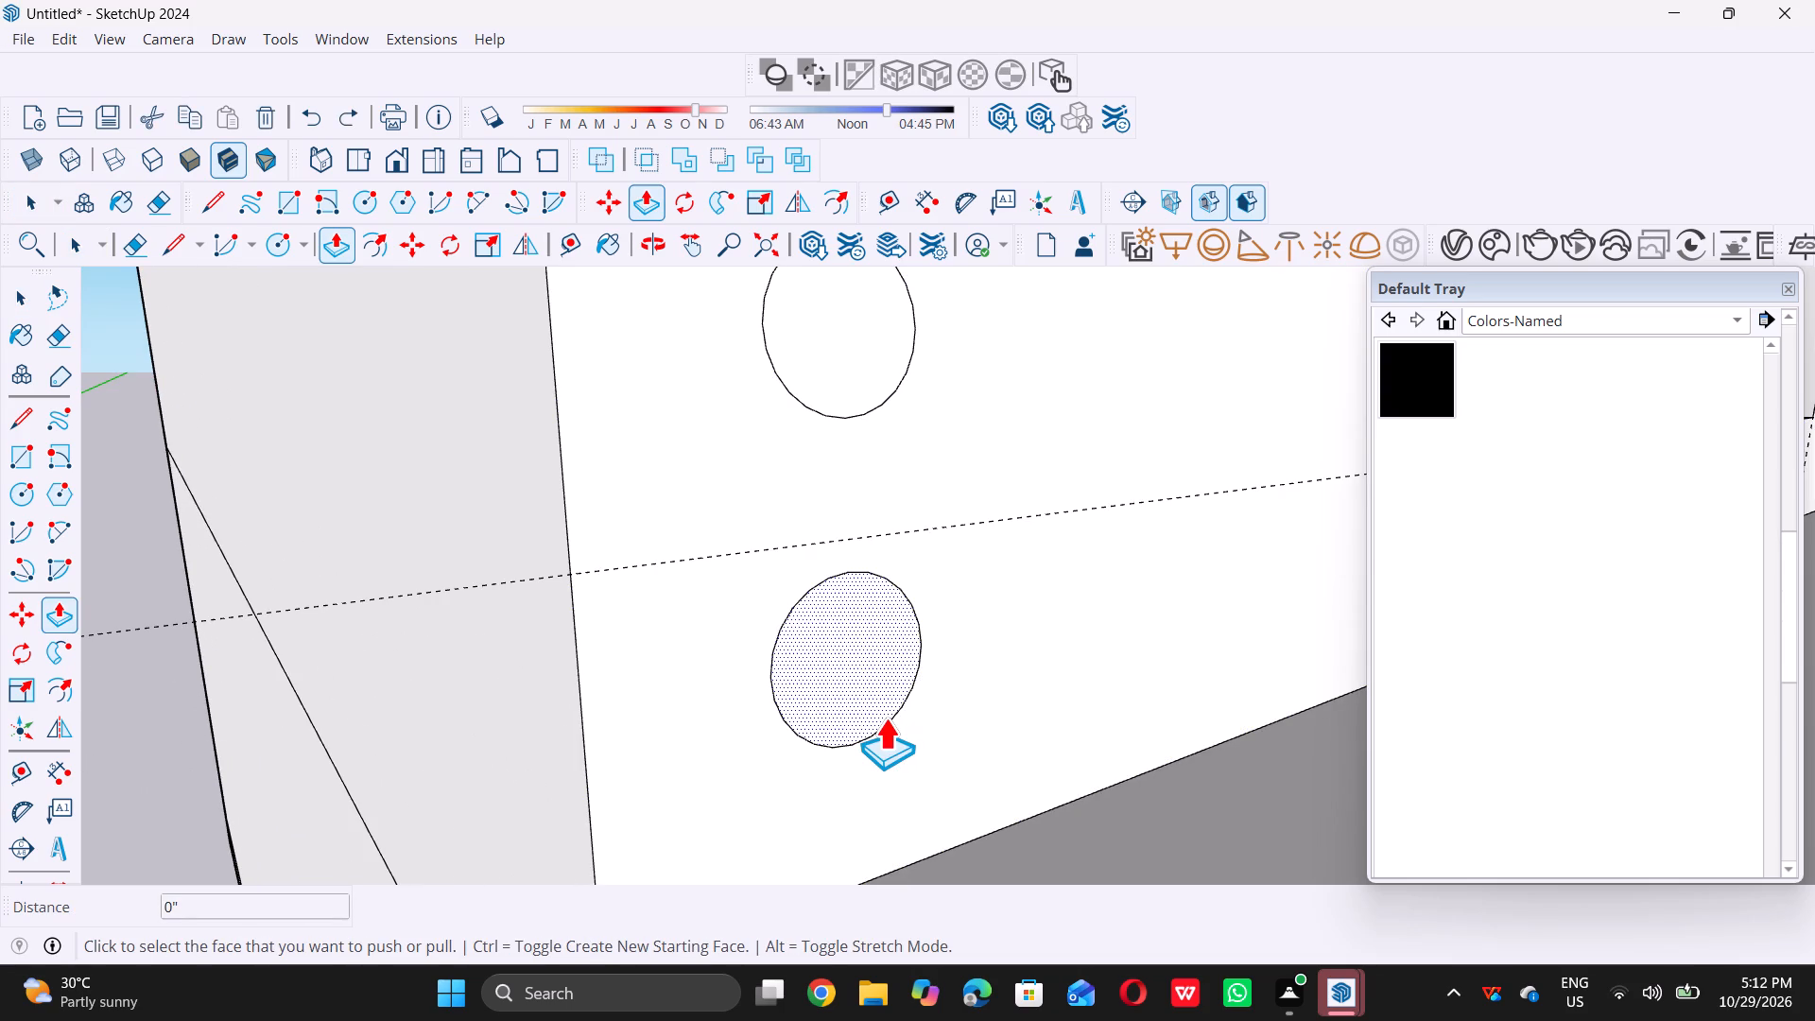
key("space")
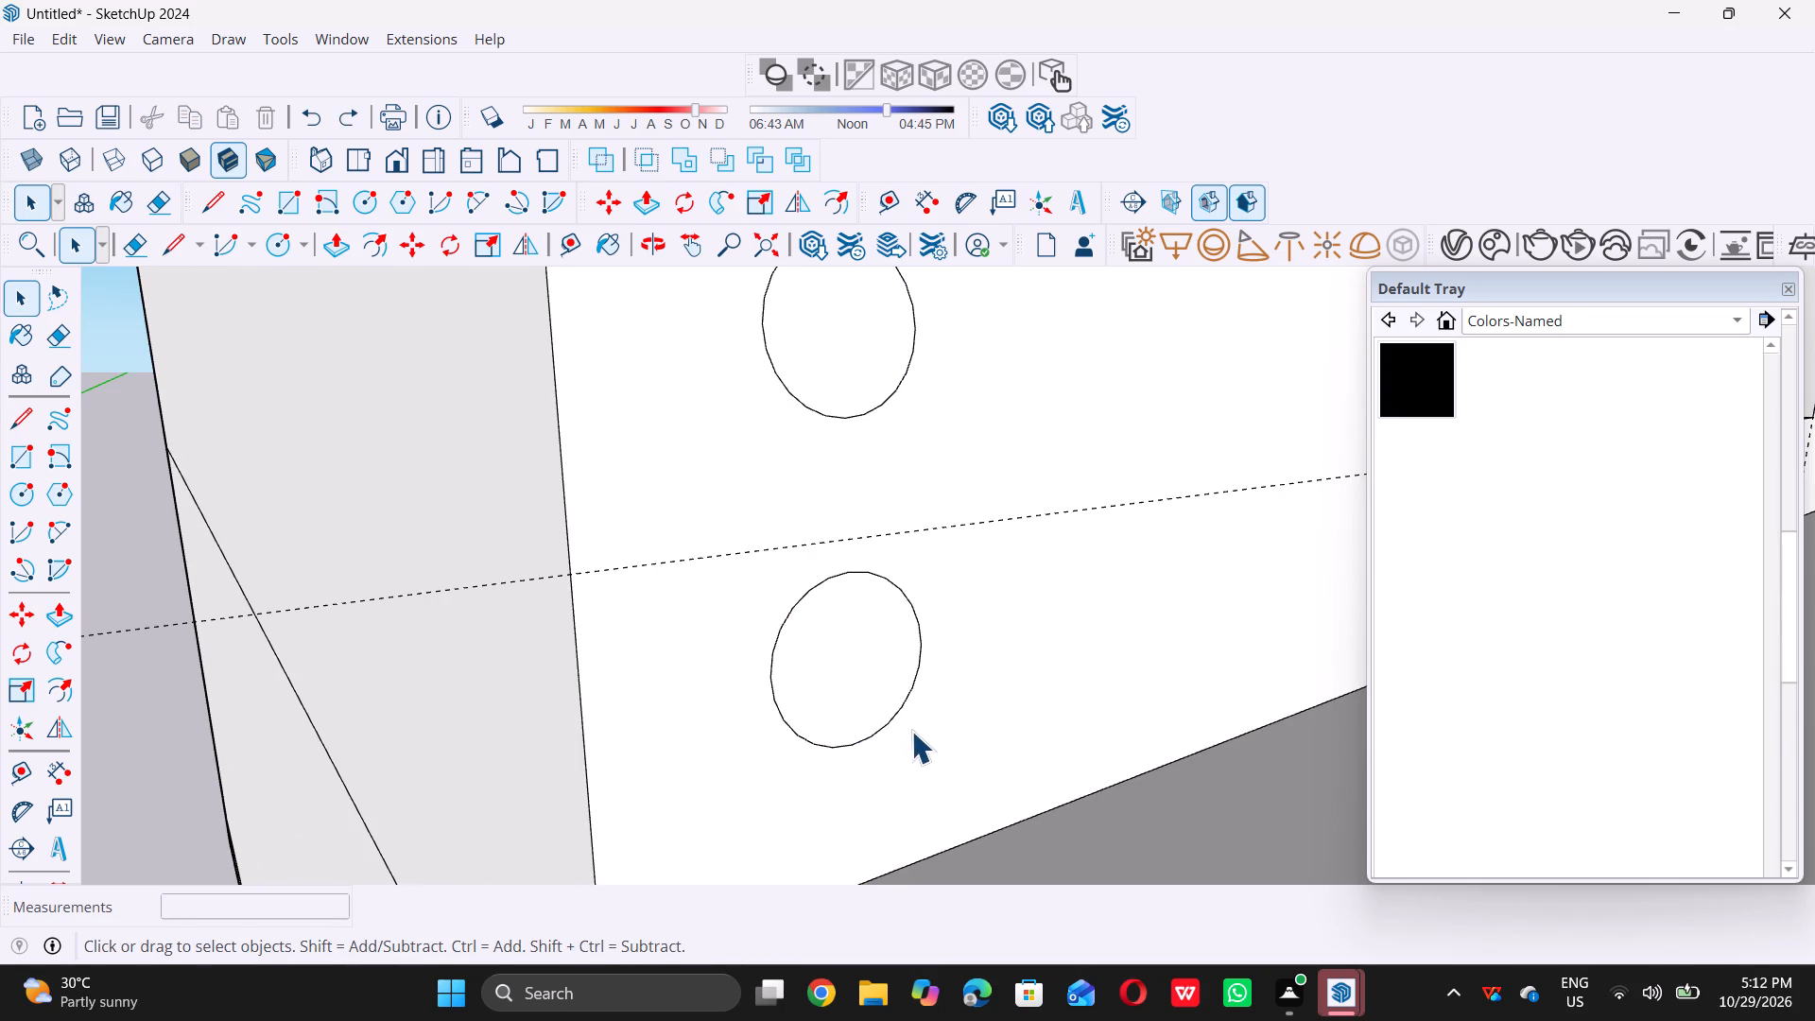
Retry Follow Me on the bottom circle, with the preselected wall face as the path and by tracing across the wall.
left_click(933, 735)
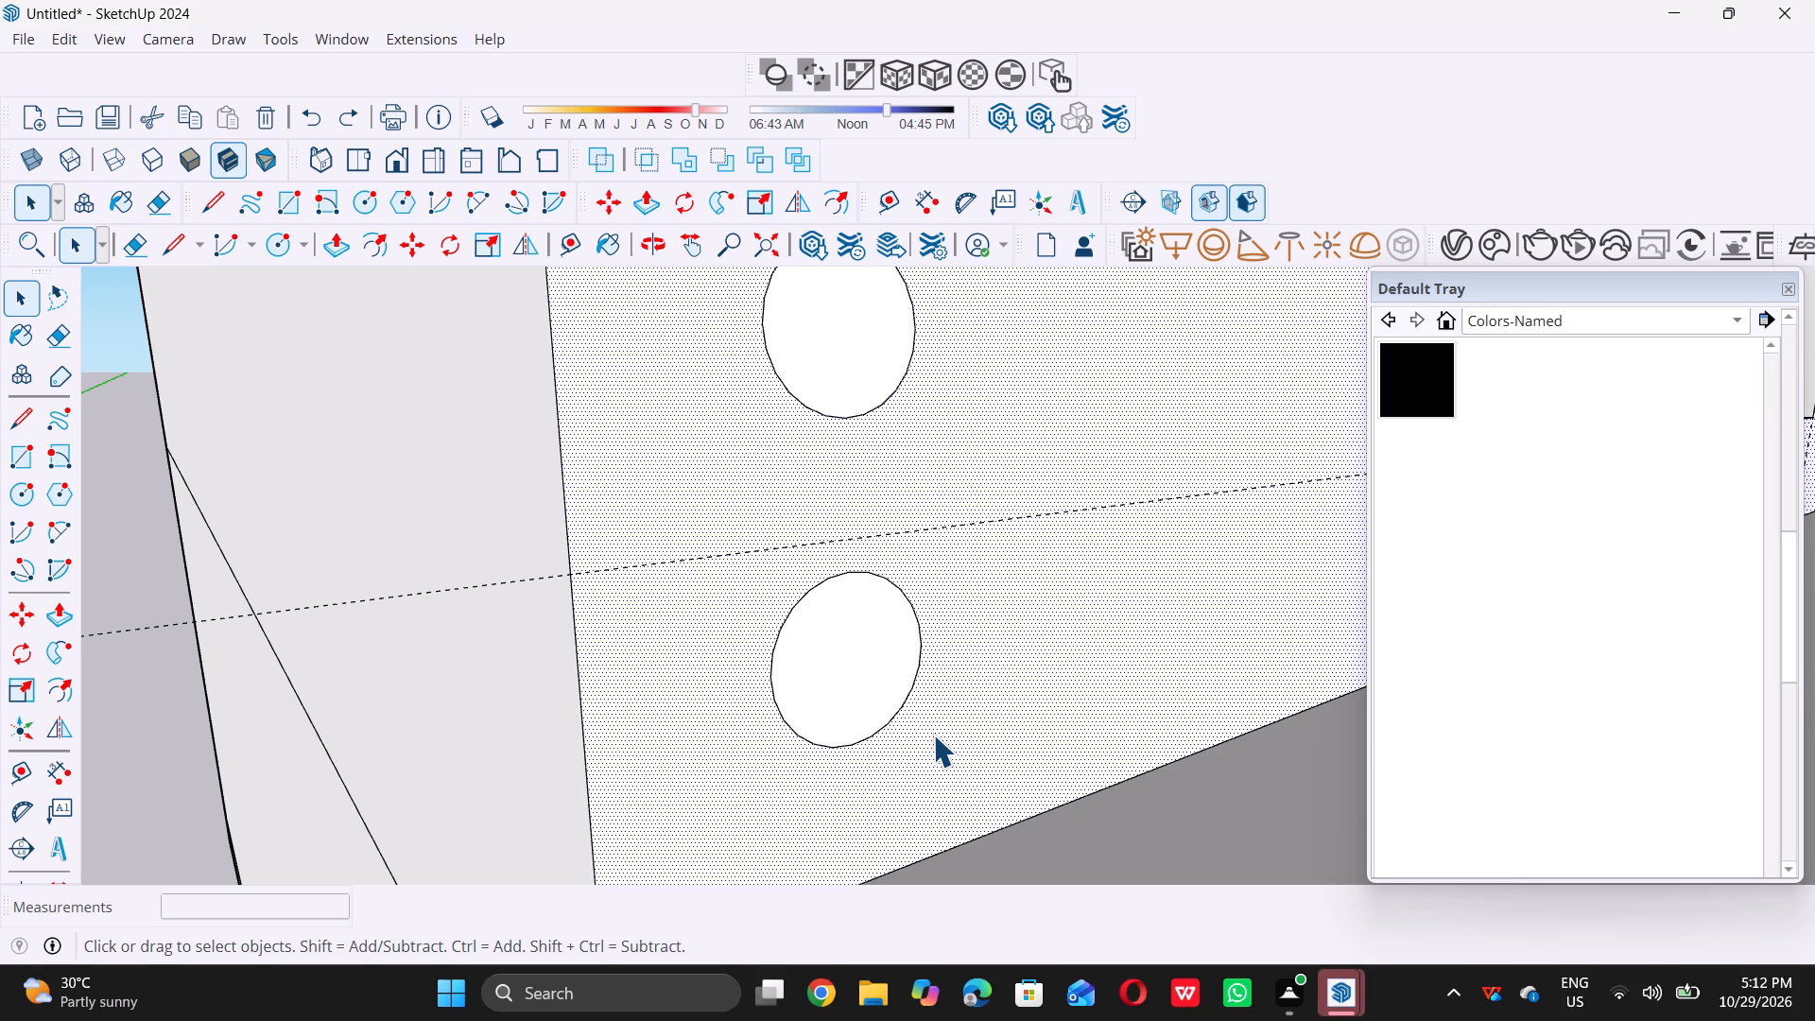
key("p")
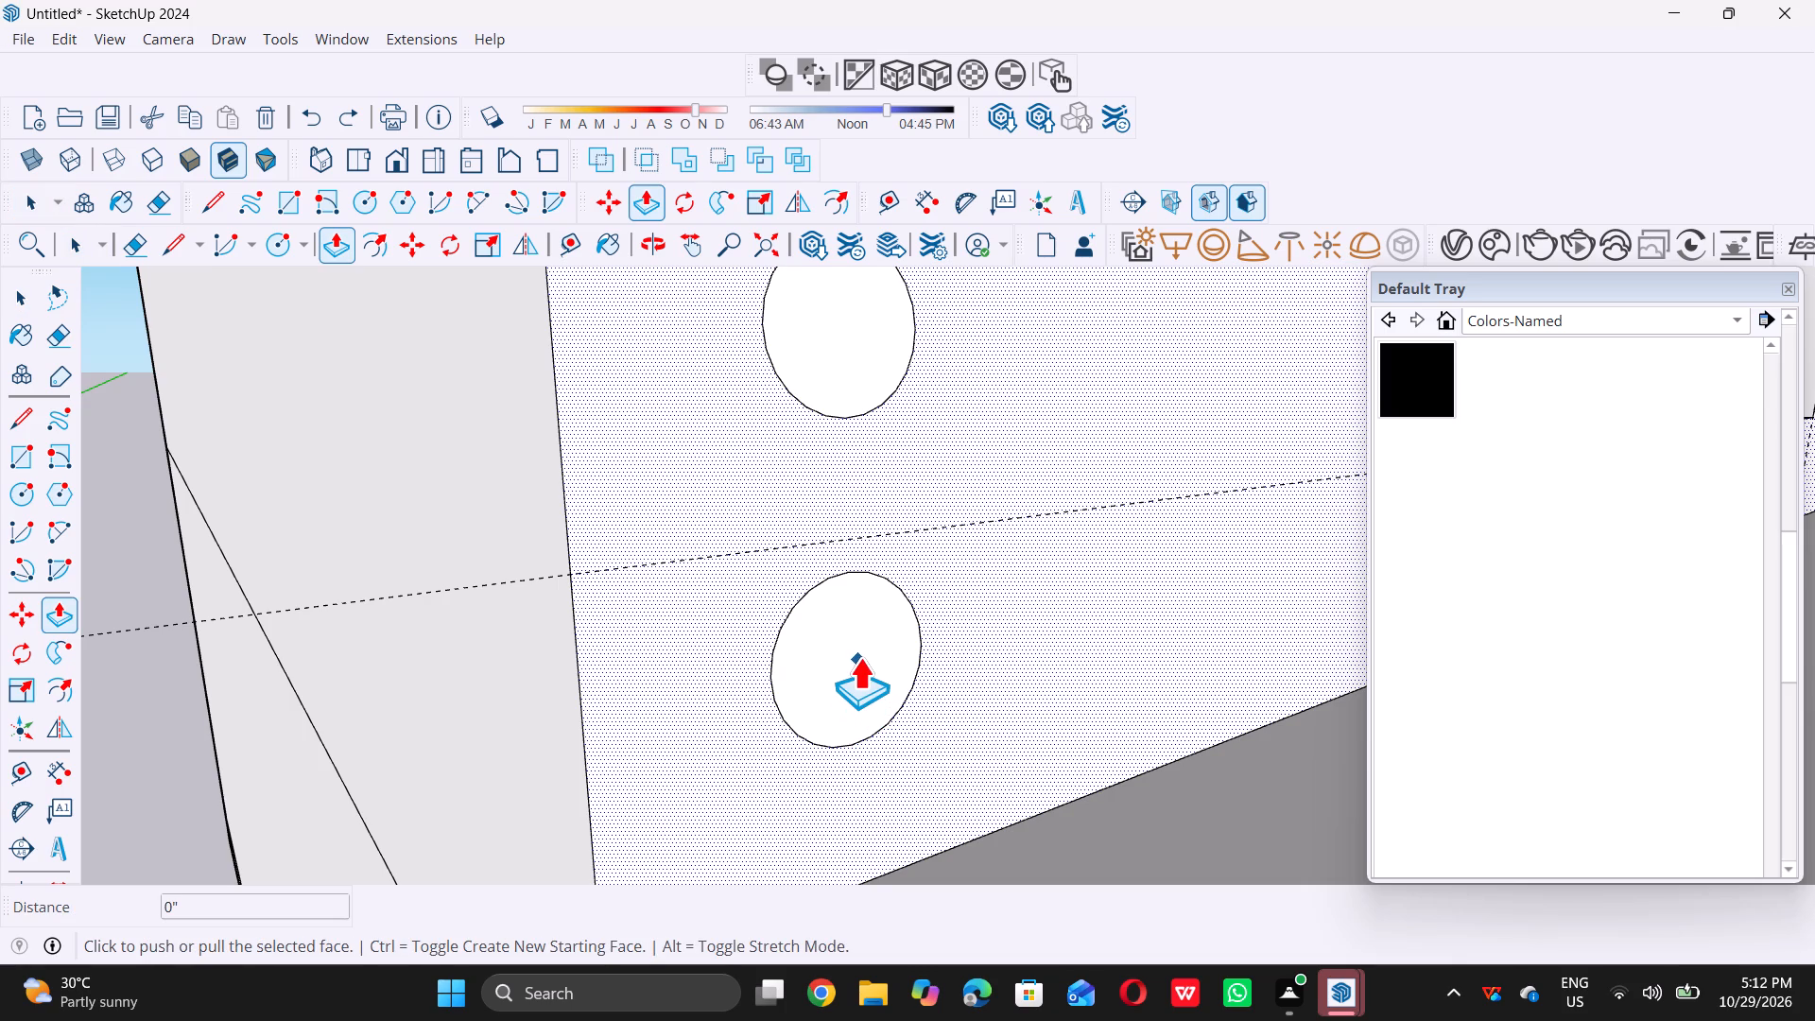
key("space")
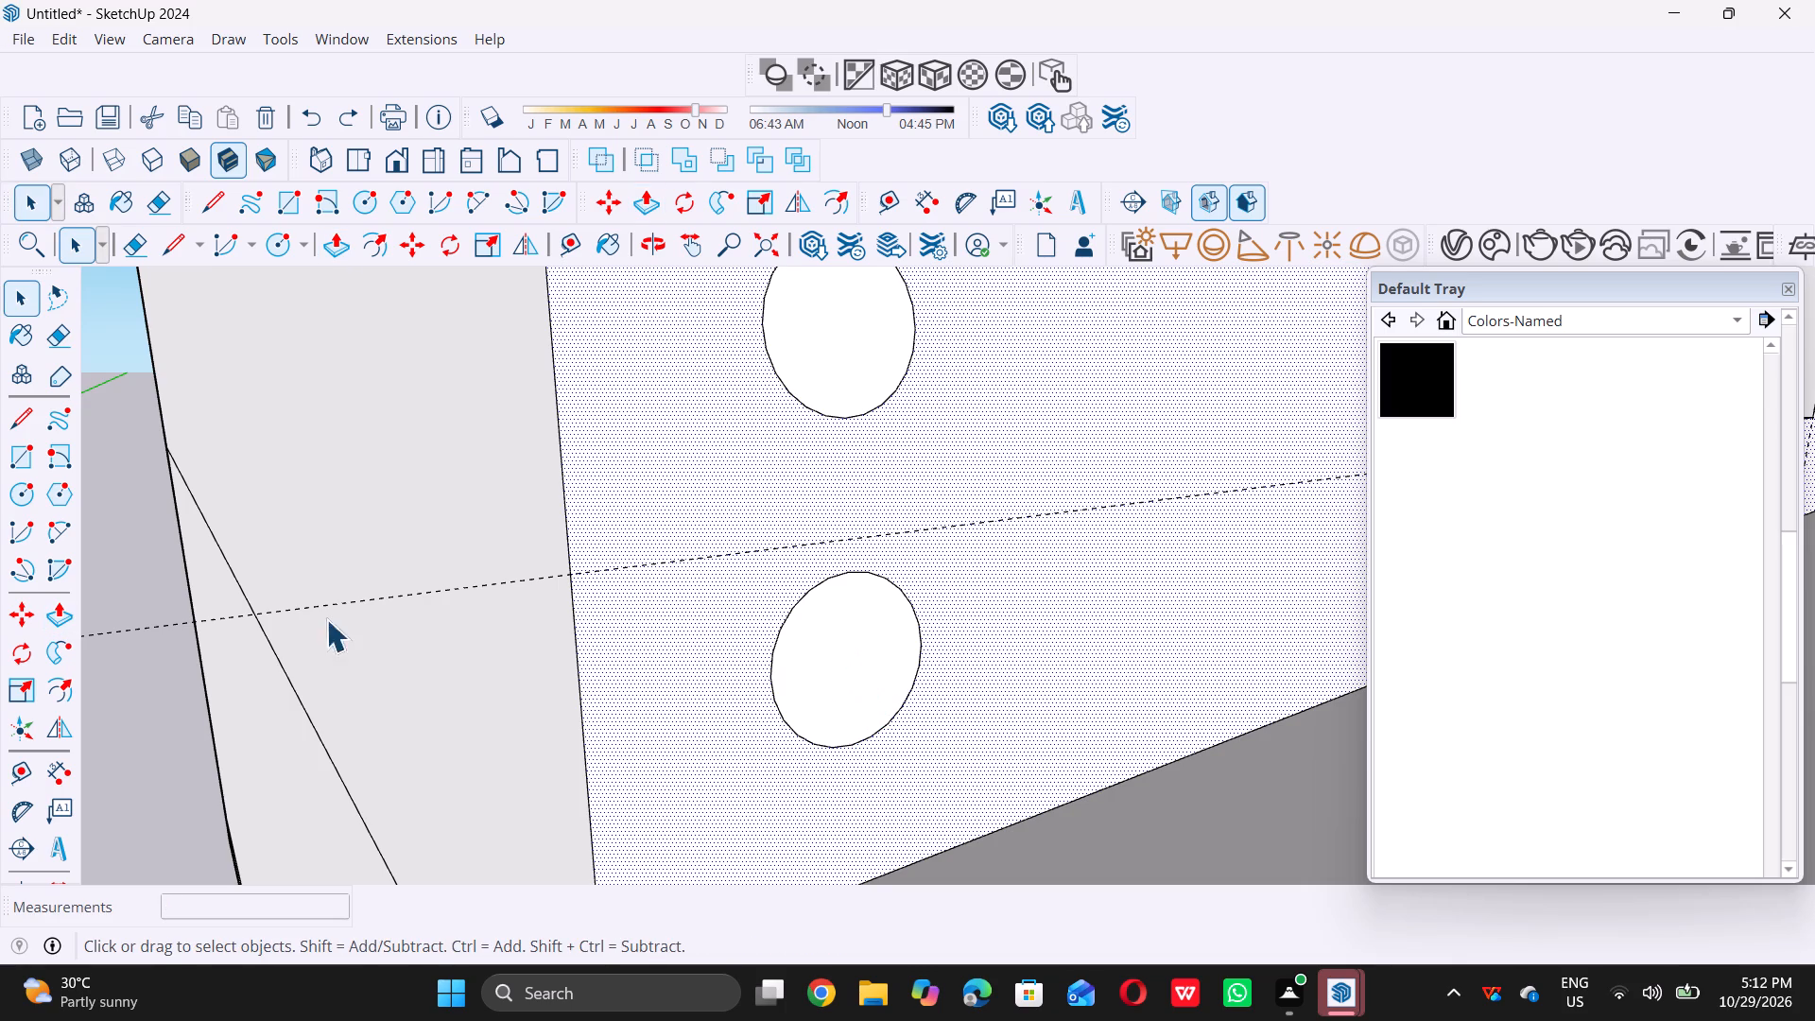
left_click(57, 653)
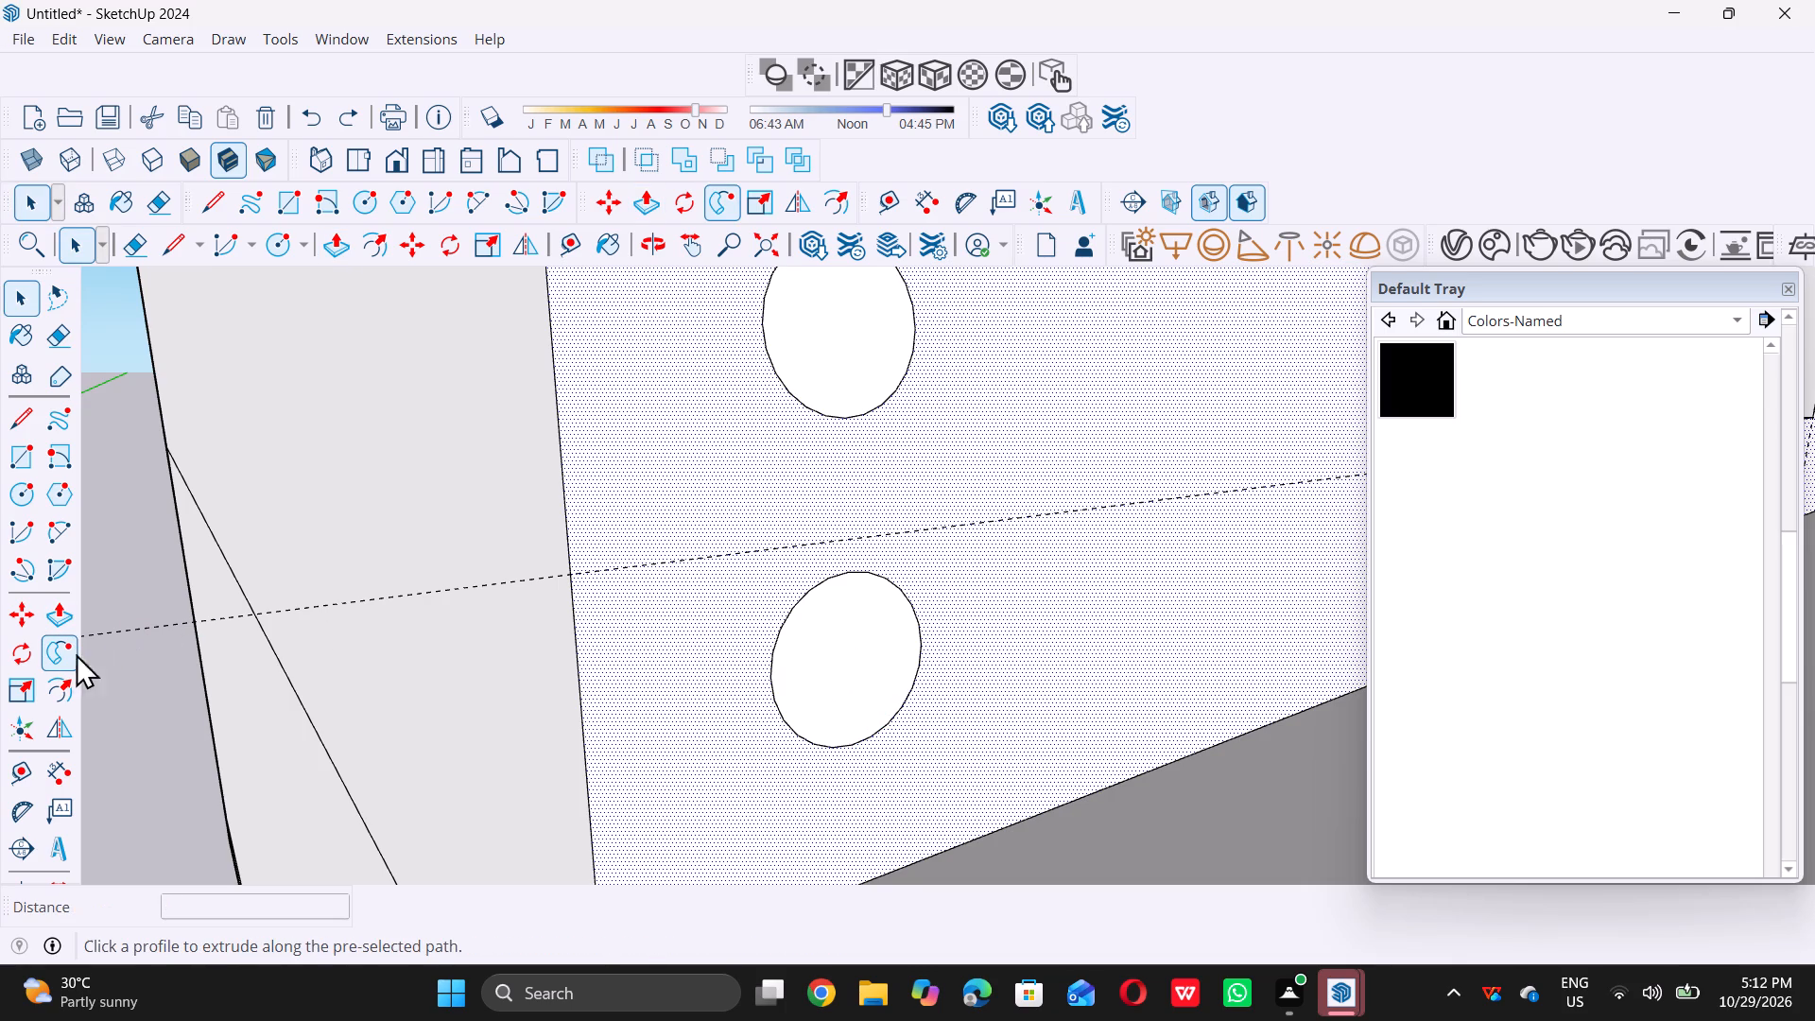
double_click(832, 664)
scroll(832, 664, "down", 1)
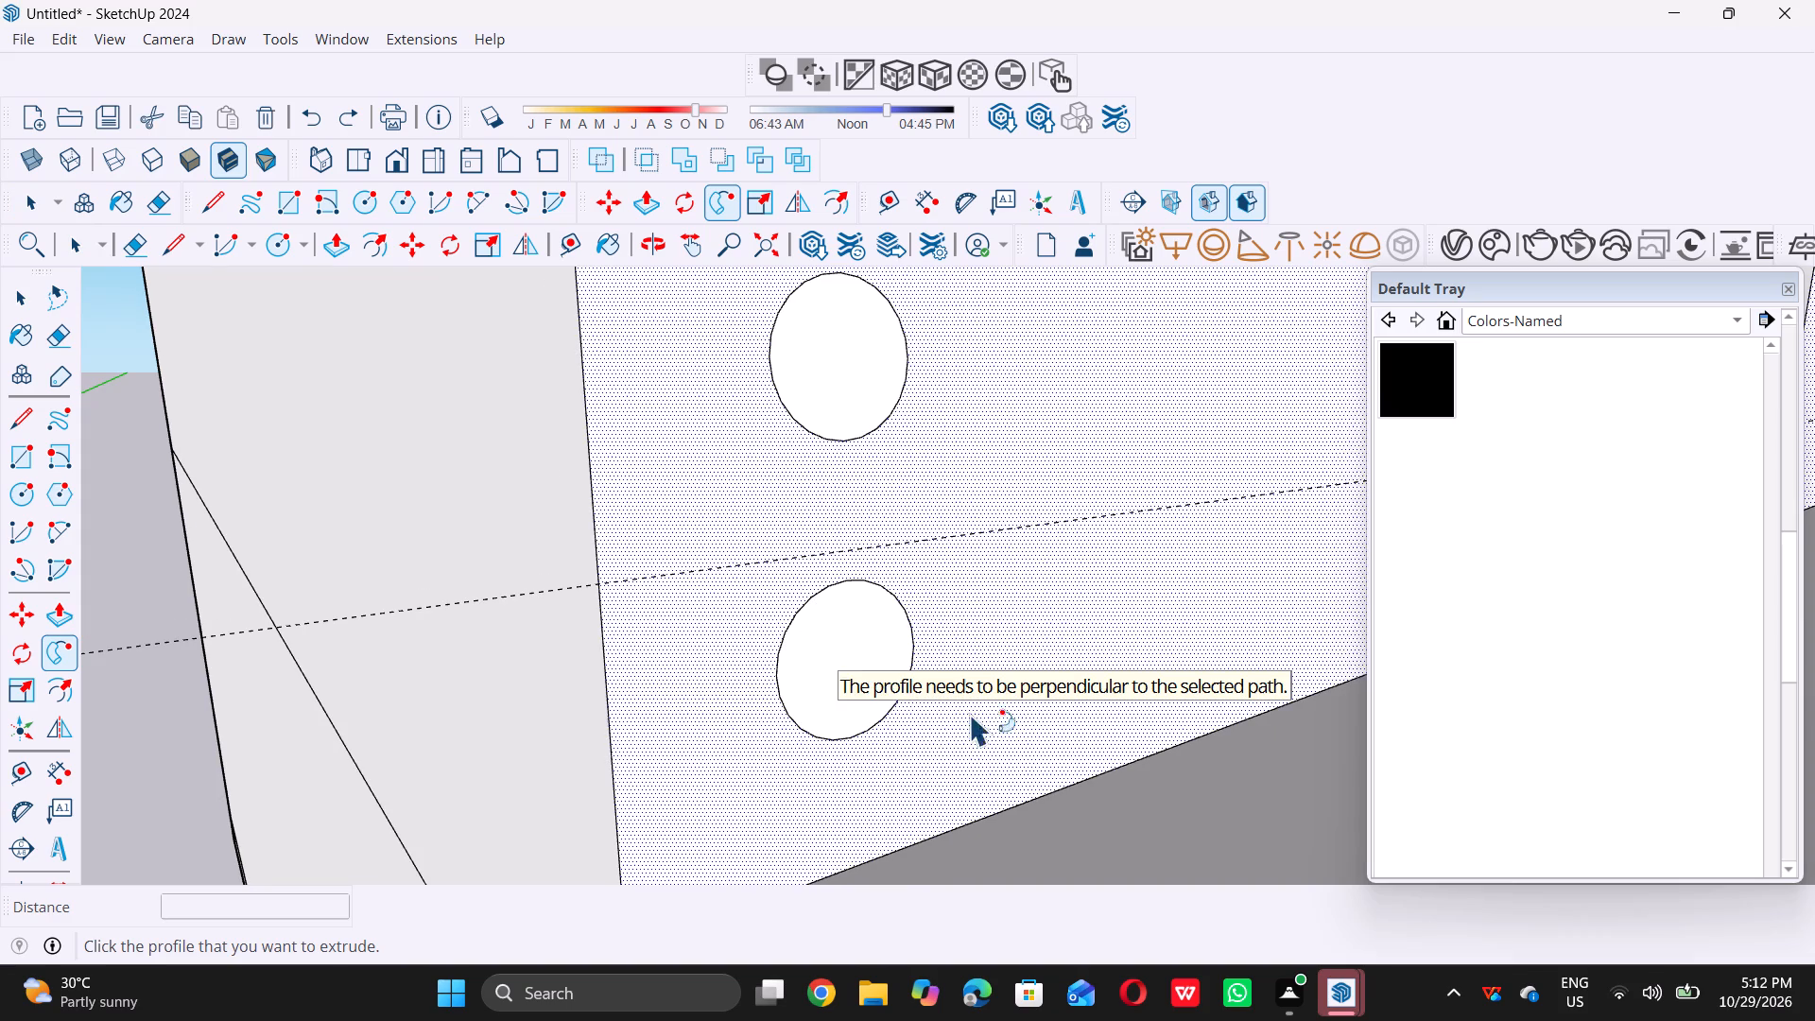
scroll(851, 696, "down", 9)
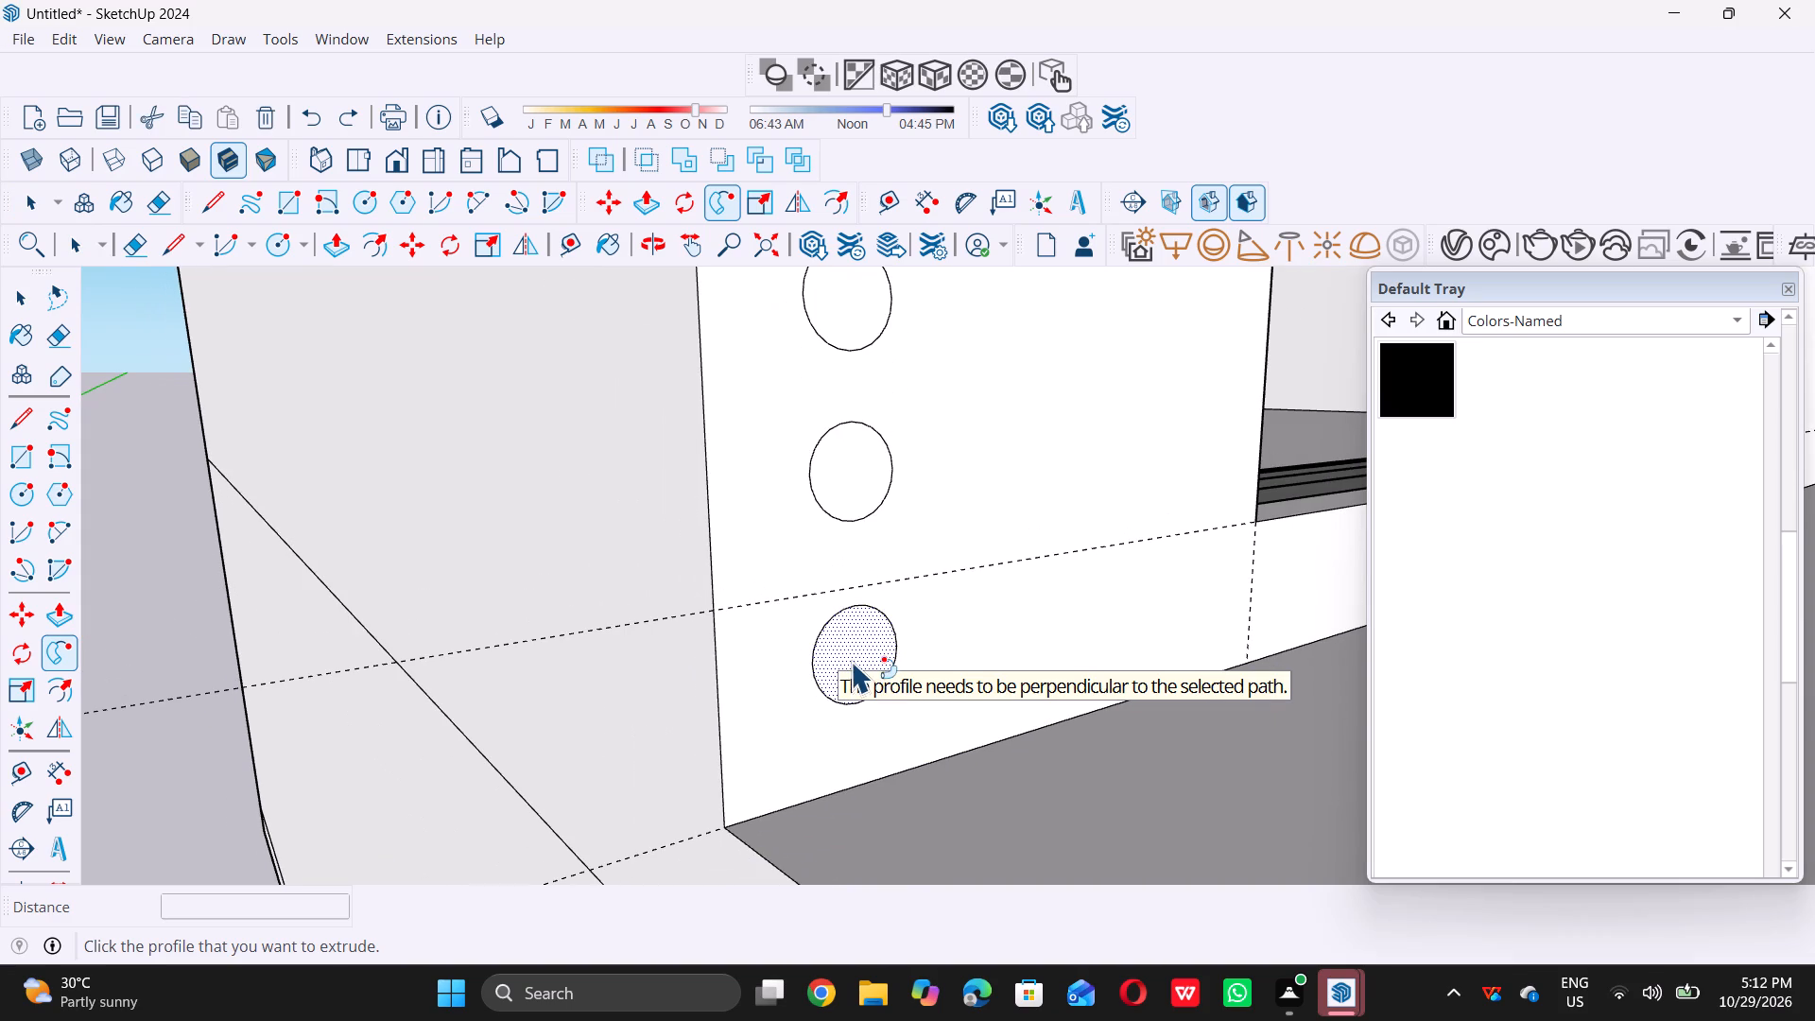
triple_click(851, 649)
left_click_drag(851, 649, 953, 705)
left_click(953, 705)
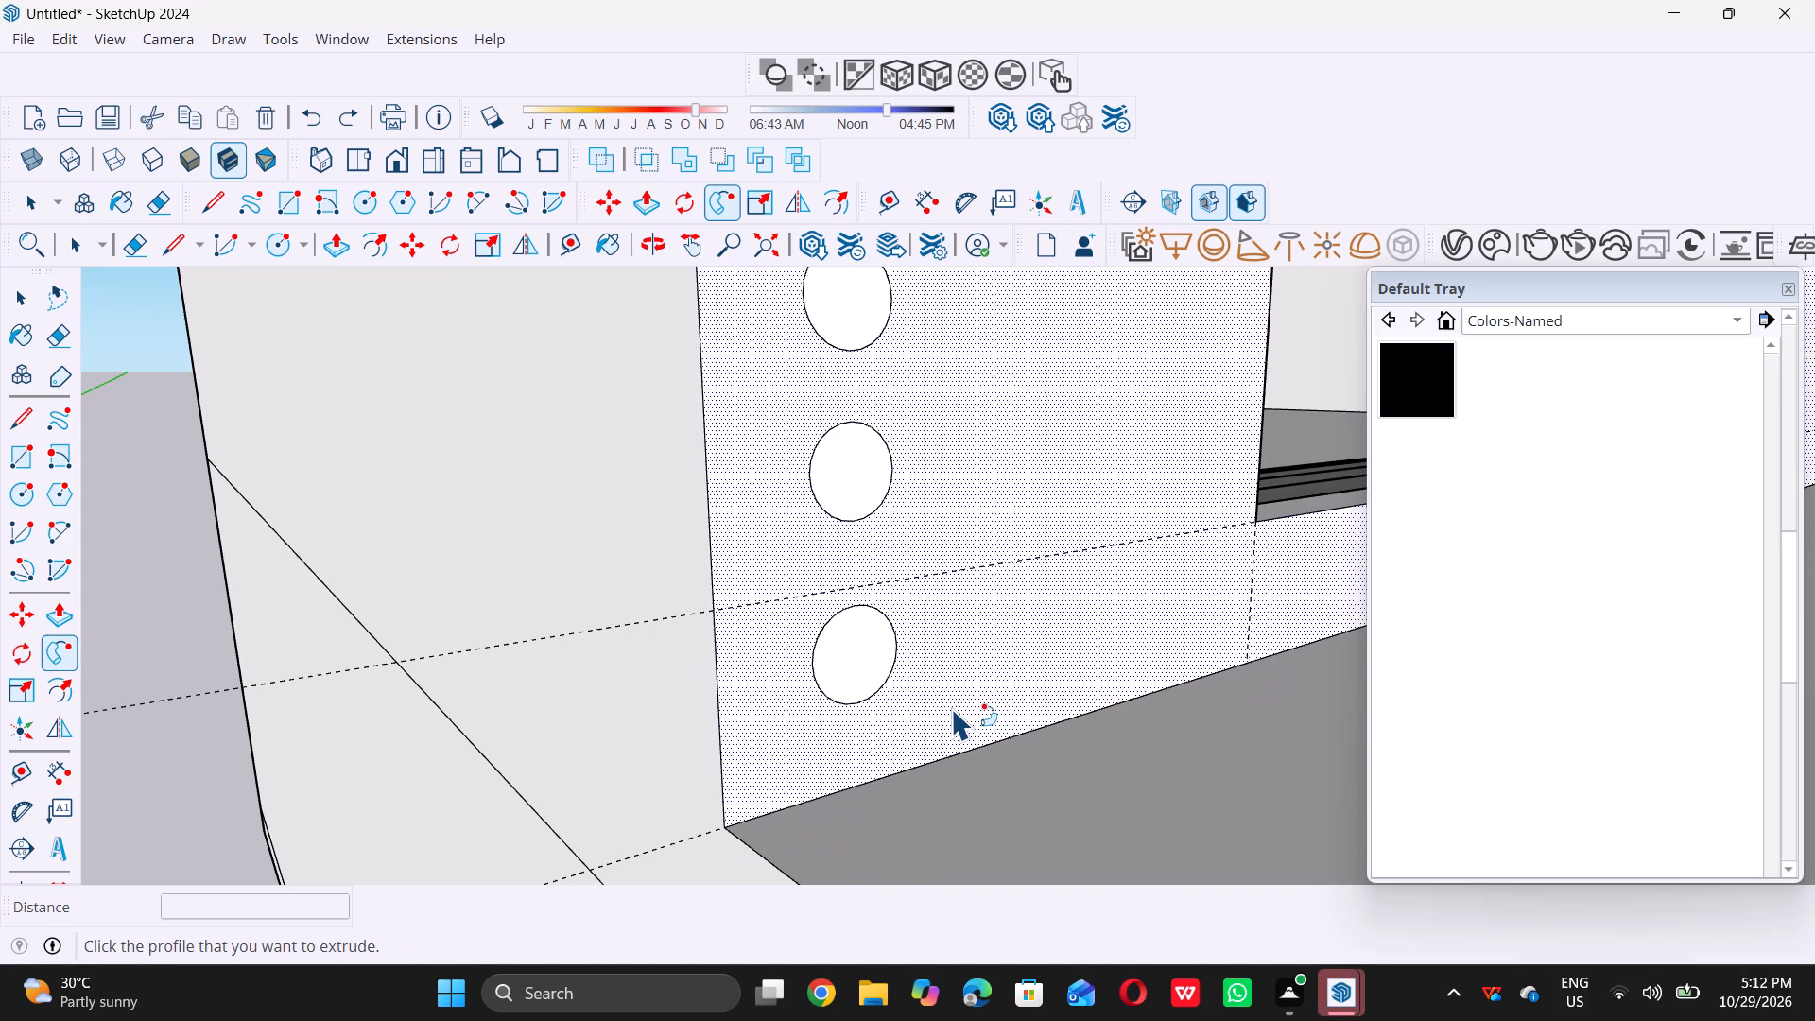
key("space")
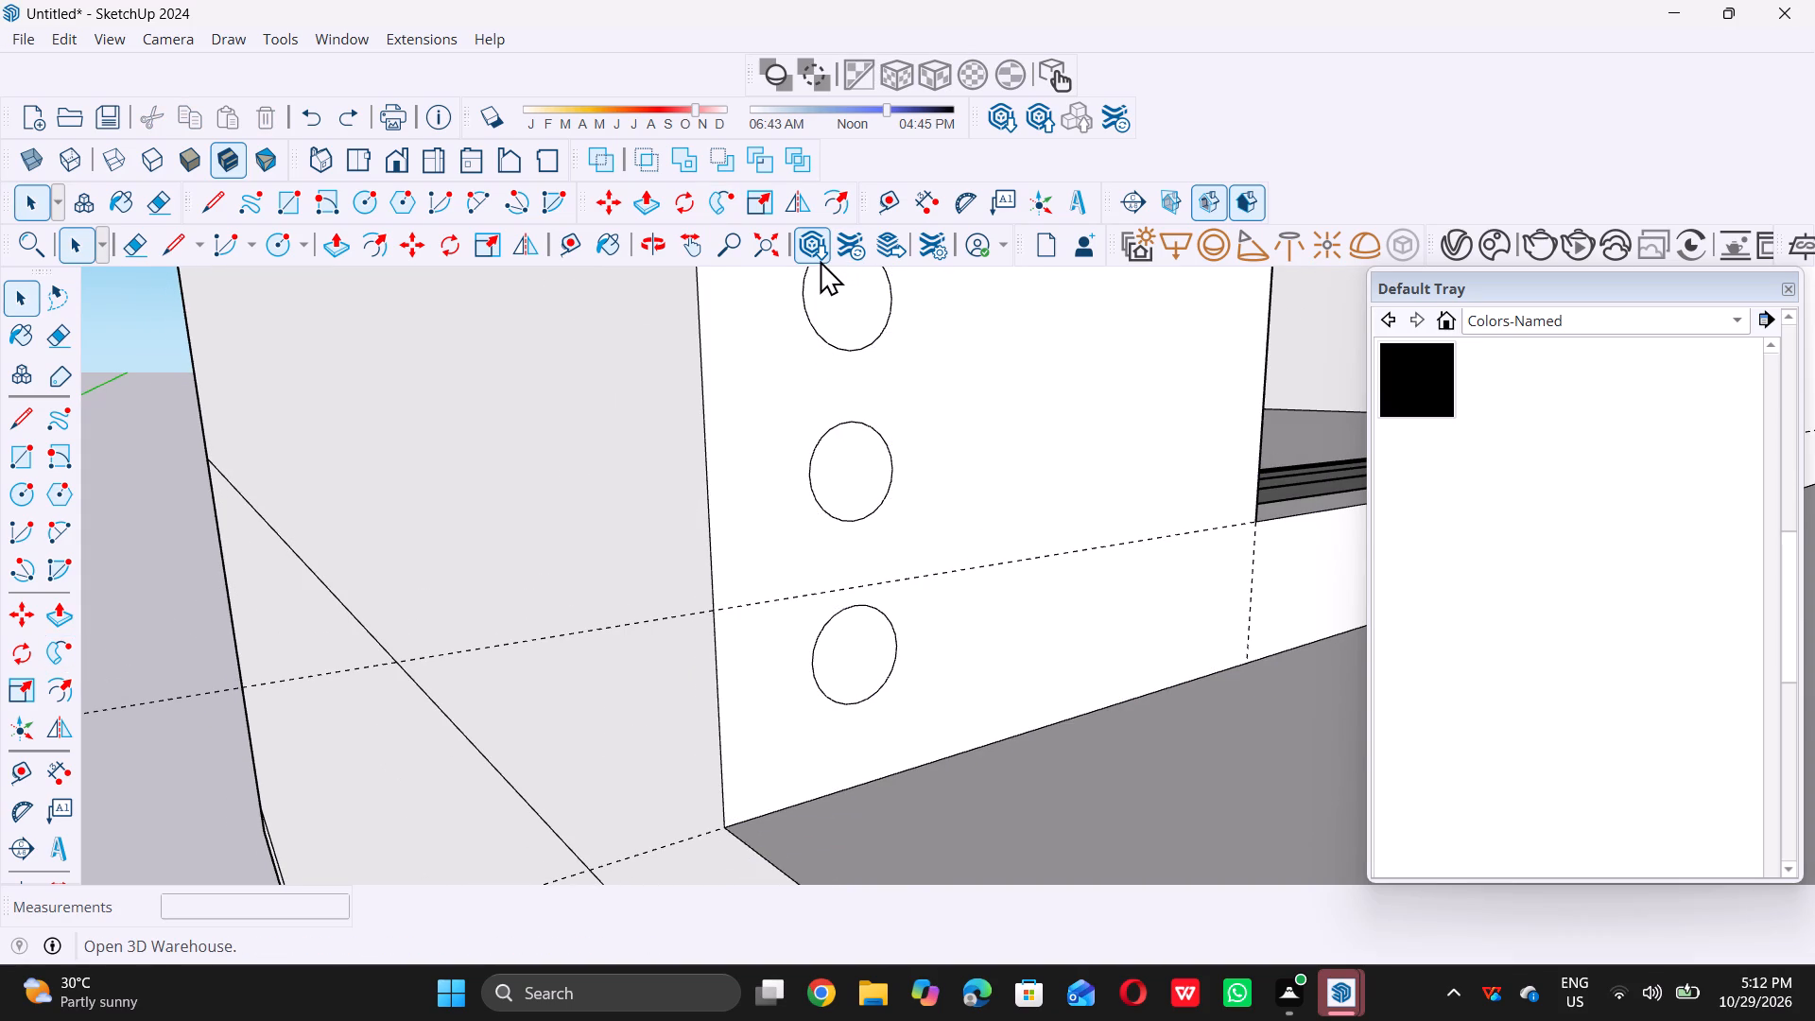
Search the 3D Warehouse models for "recessed balcony" in place of the "juliet balcony" query.
left_click(820, 258)
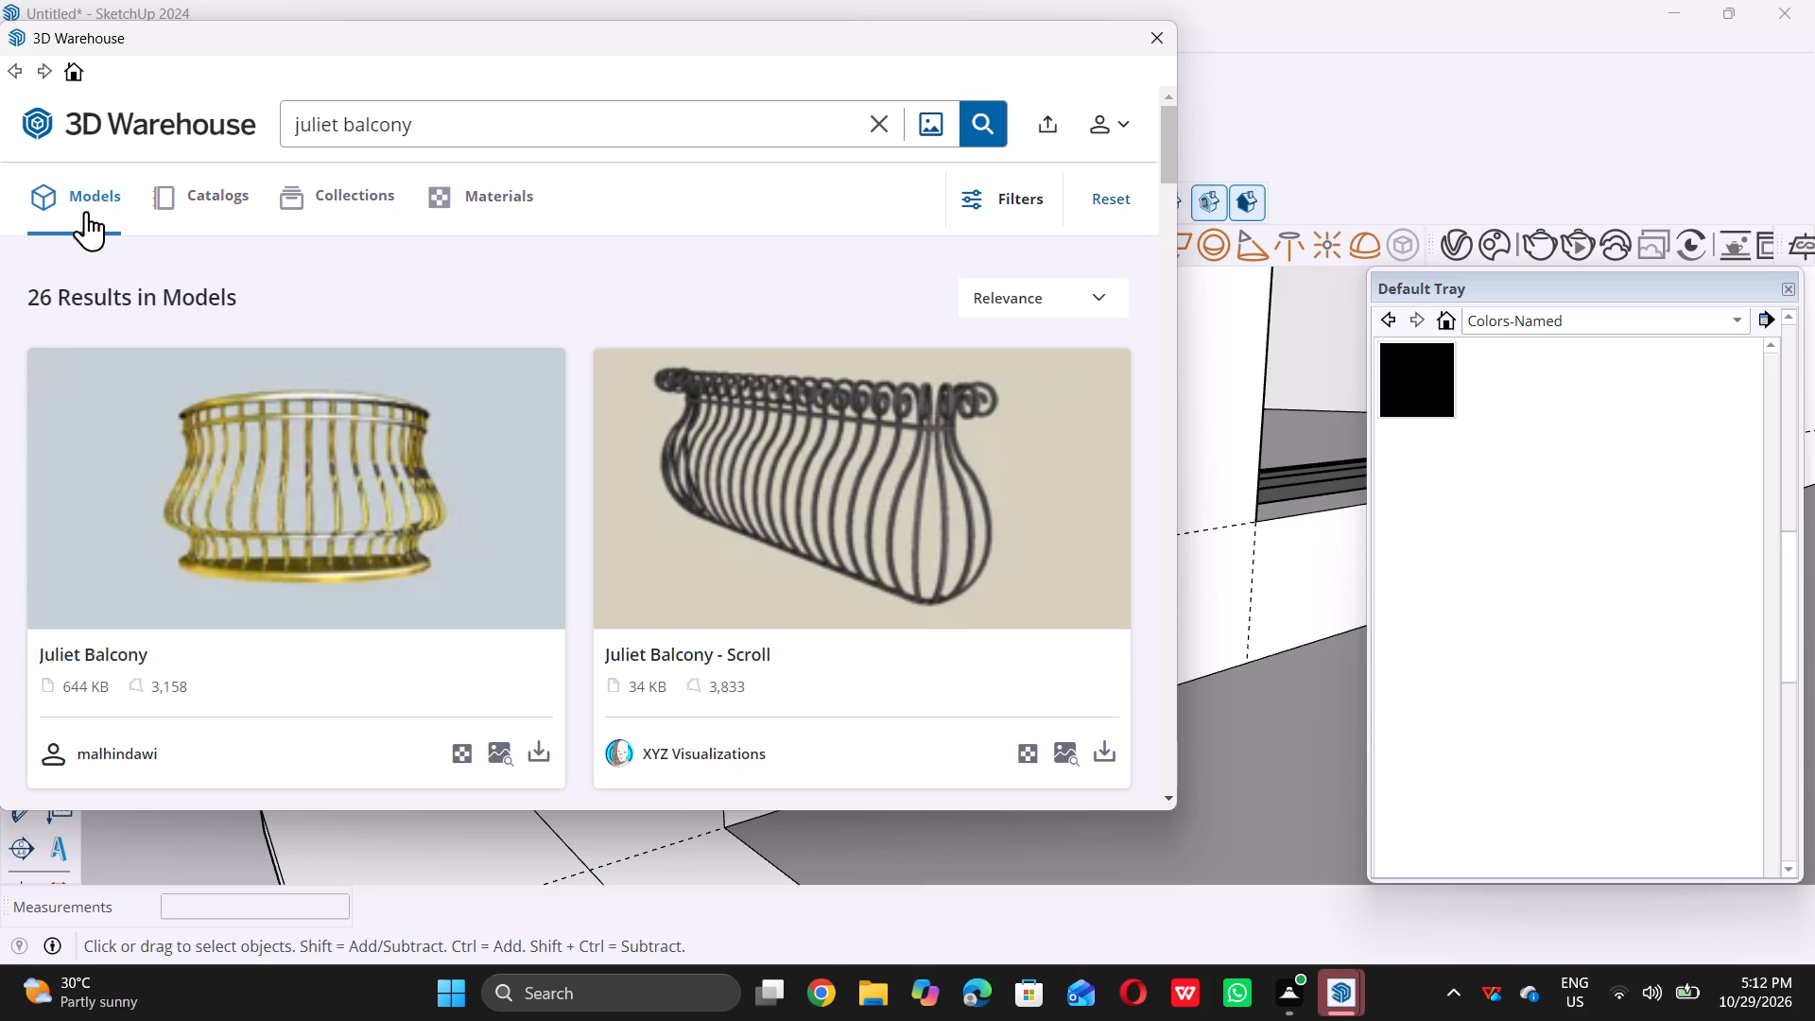
triple_click(339, 122)
left_click(339, 122)
left_click(339, 122)
key("BackSpace")
key("BackSpace")
key("BackSpace")
key("BackSpace")
key("BackSpace")
key("BackSpace")
key("BackSpace")
key("BackSpace")
key("BackSpace")
key("BackSpace")
key("BackSpace")
key("BackSpace")
key("BackSpace")
key("BackSpace")
type("rec")
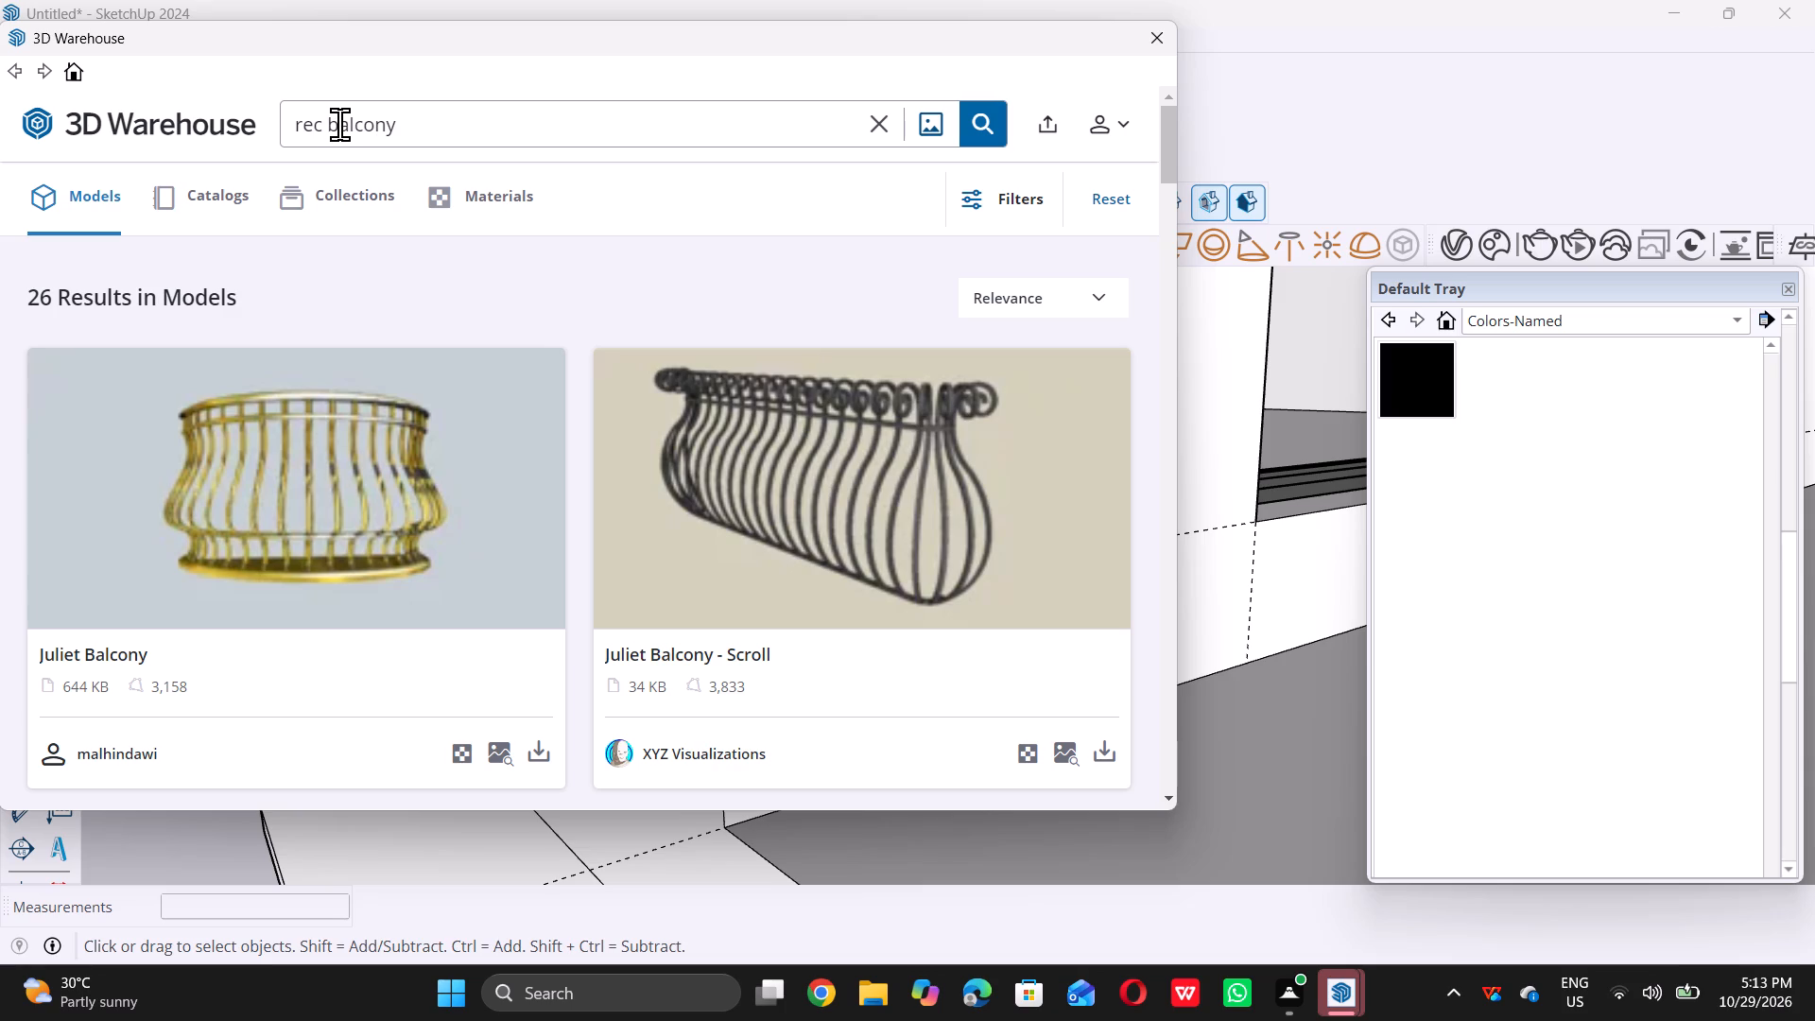
type("ess")
type("ed")
key("Return")
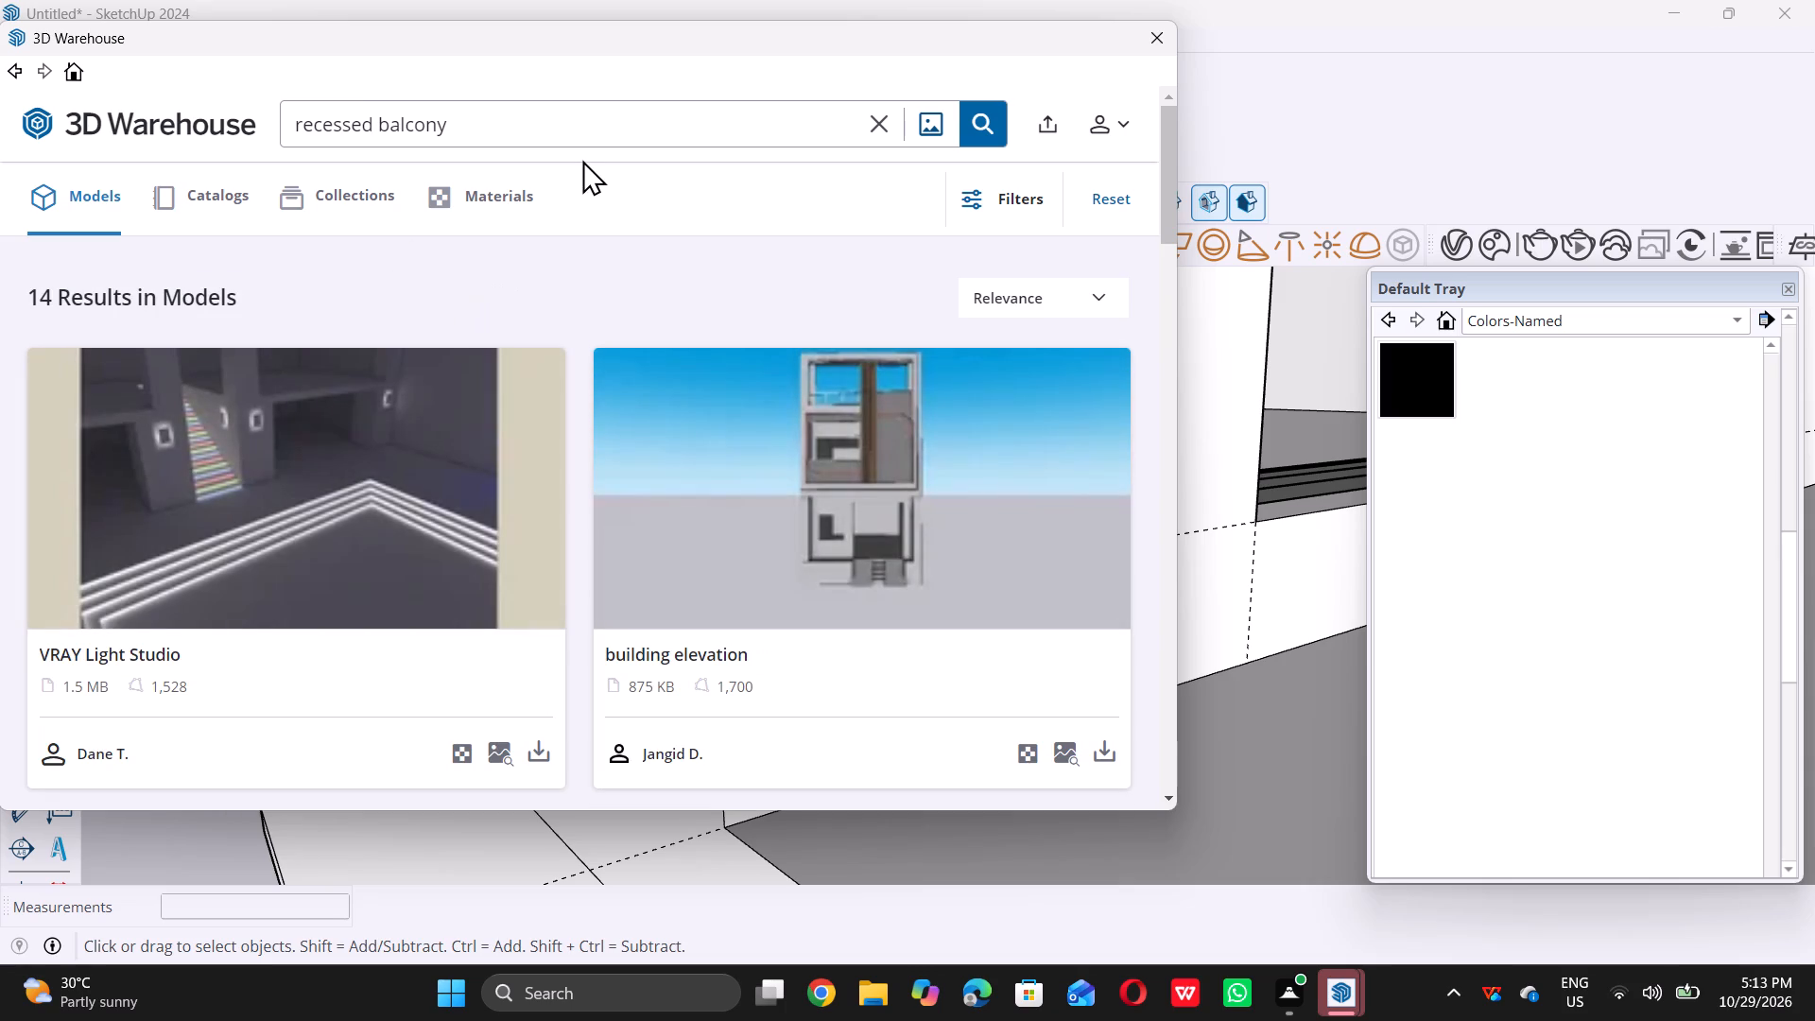
left_click(596, 116)
key("Return")
Look through the recessed balcony results for a model that suits the house's upper facade.
scroll(1062, 595, "down", 6)
scroll(1033, 609, "up", 3)
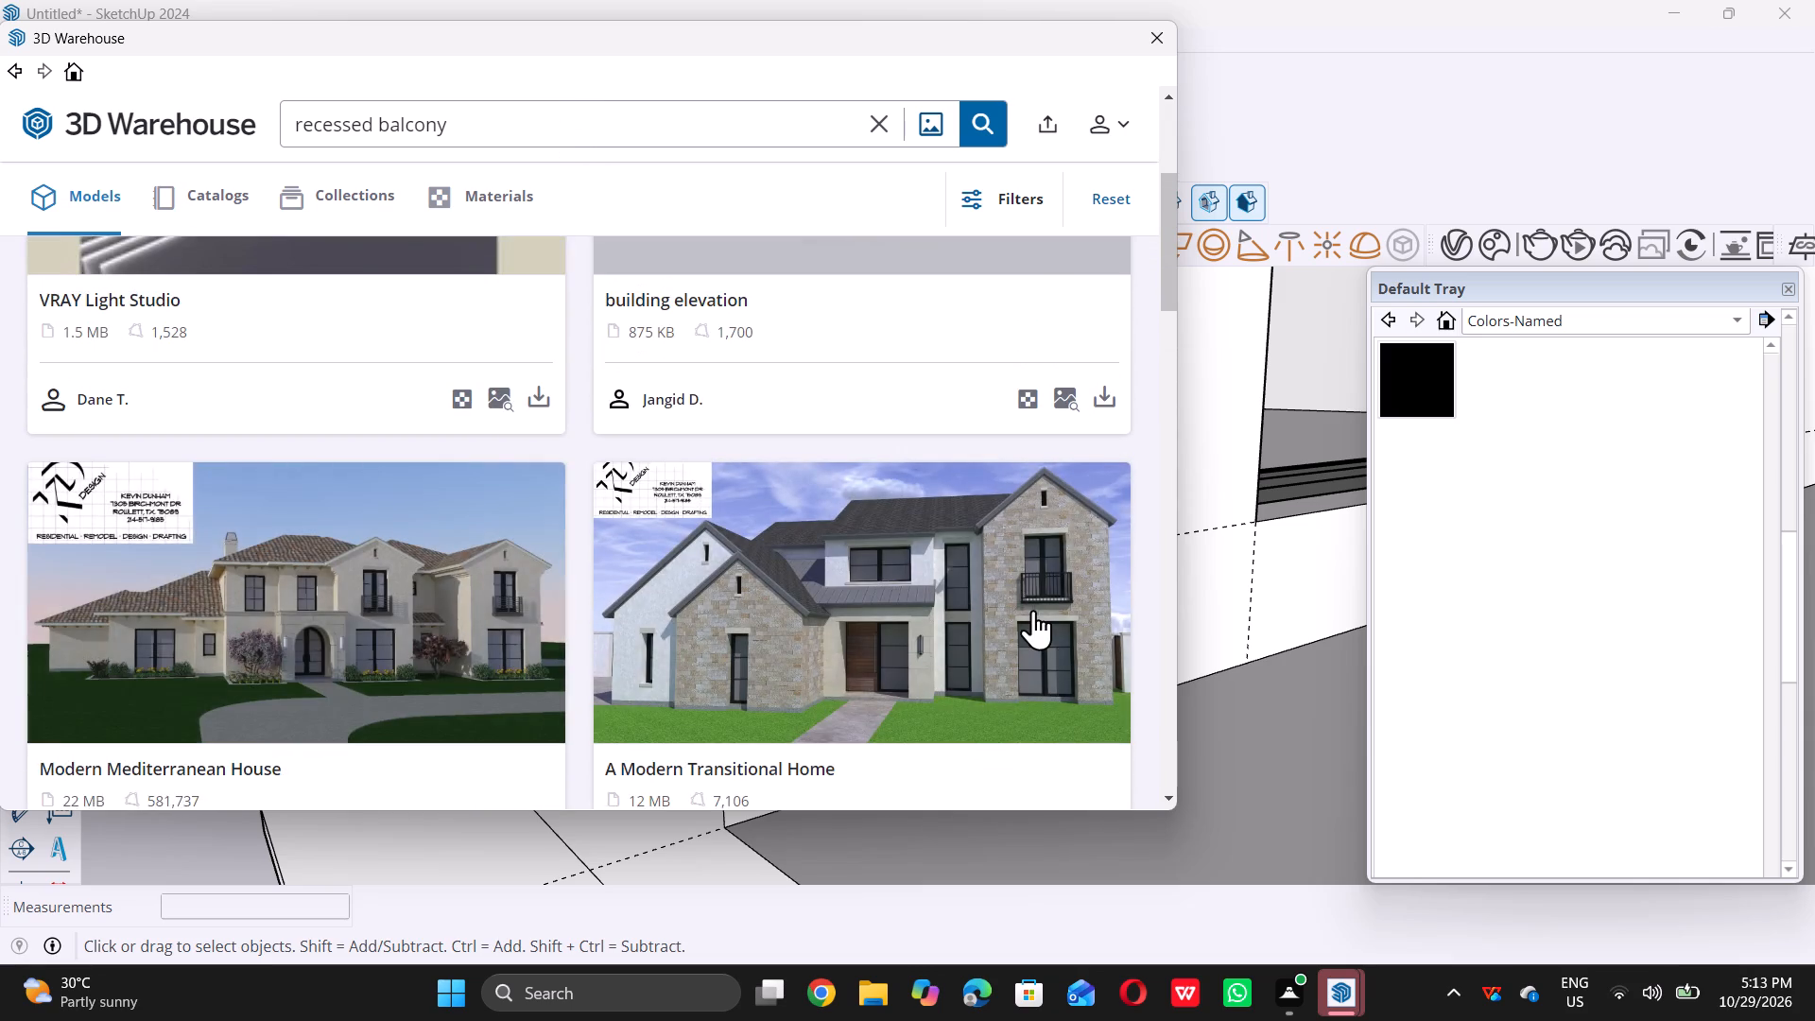
scroll(1033, 610, "down", 15)
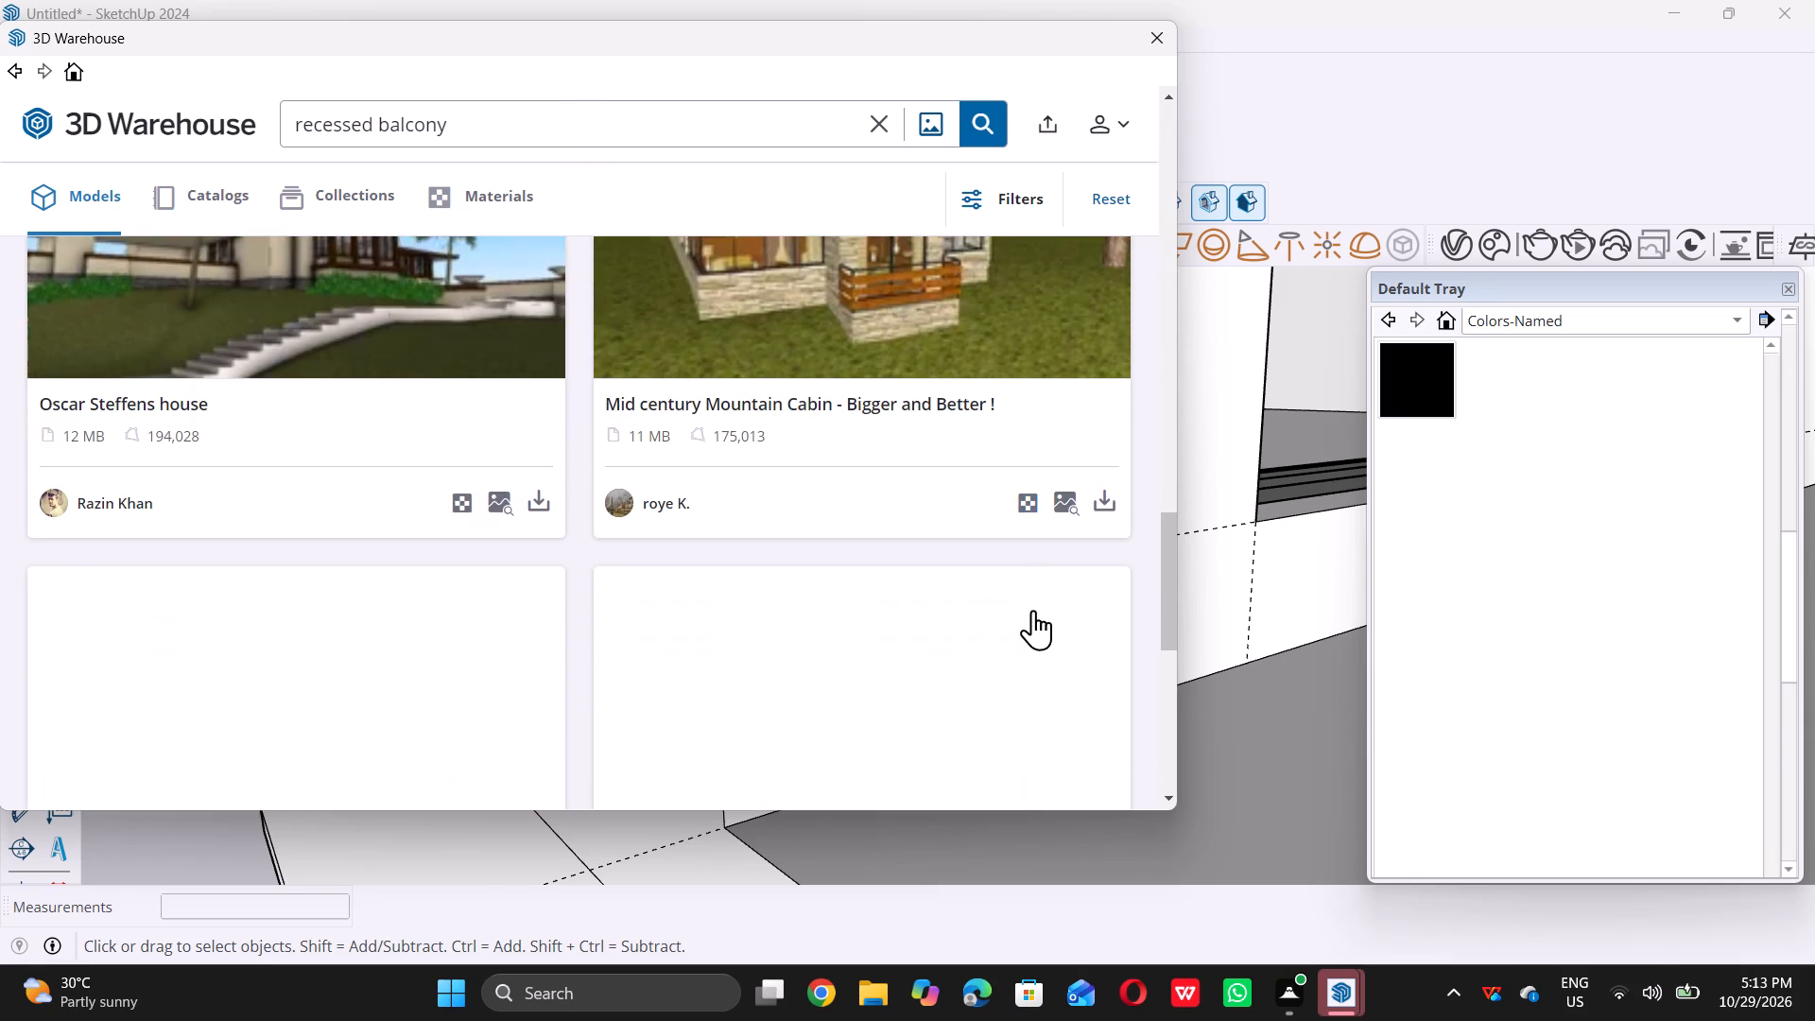
scroll(1033, 610, "down", 6)
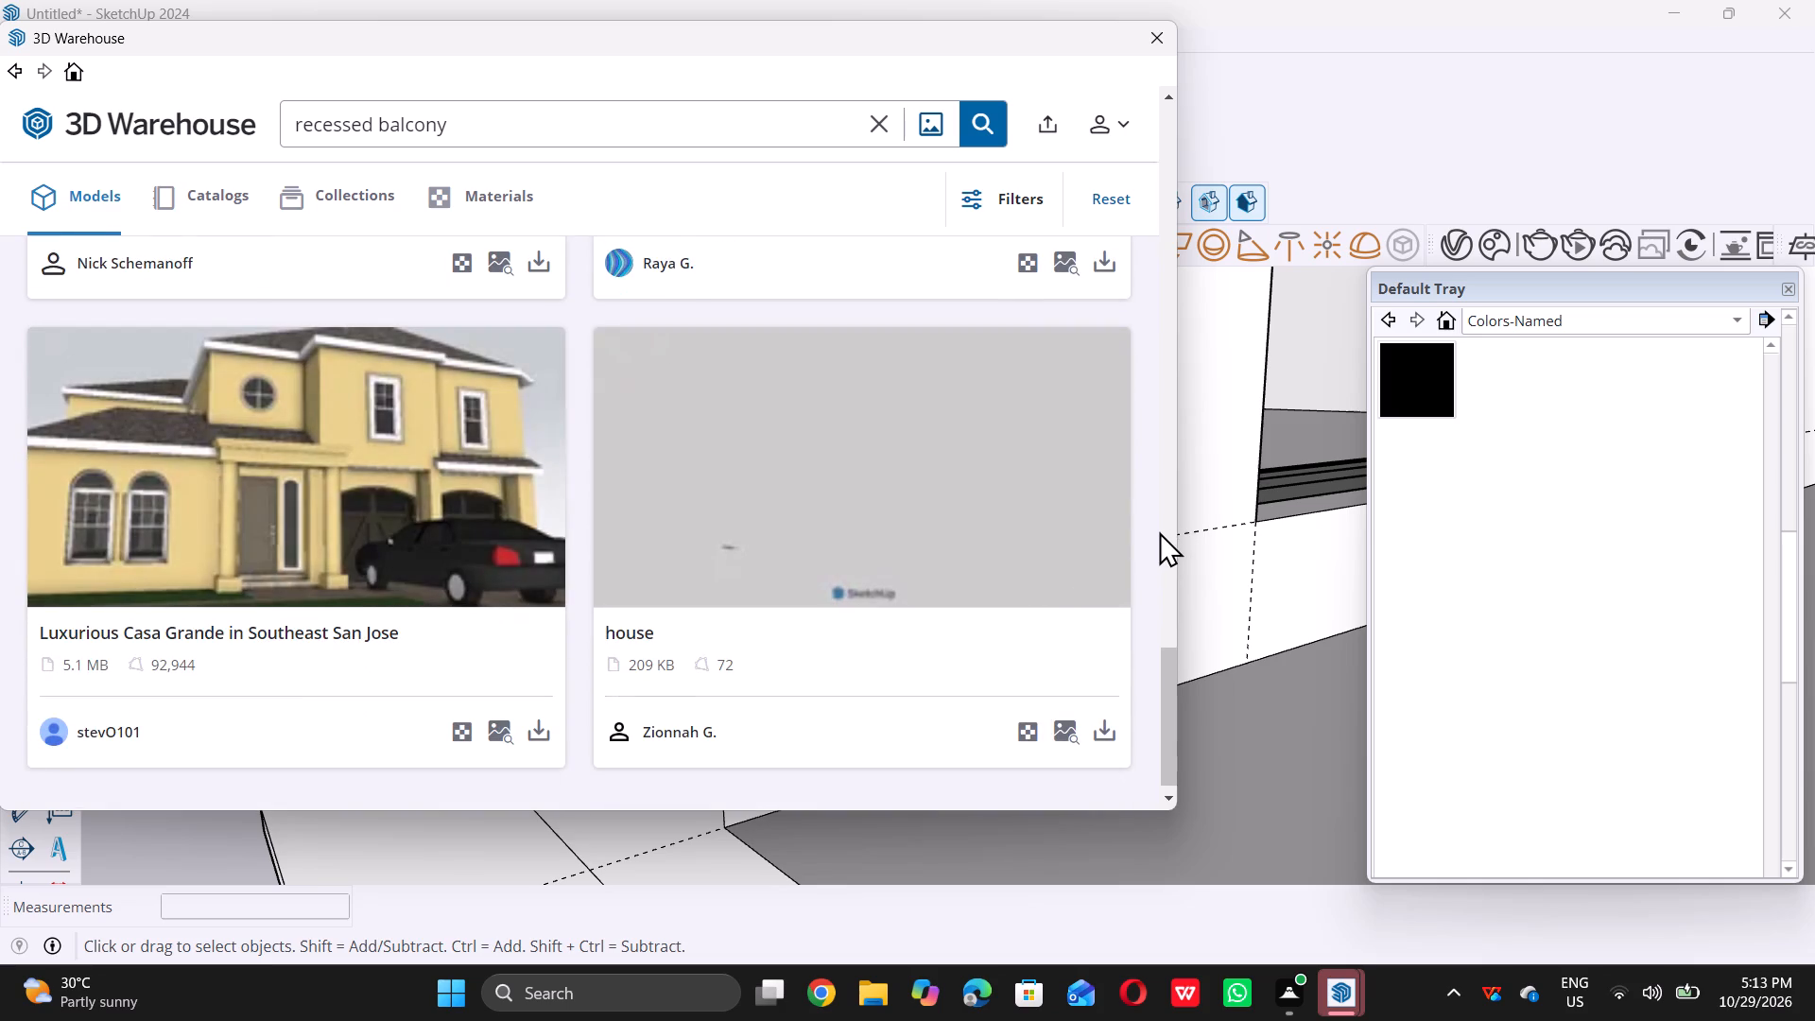
left_click(1159, 531)
triple_click(1165, 535)
middle_click(1166, 538)
left_click(1166, 538)
left_click_drag(1166, 545, 1170, 638)
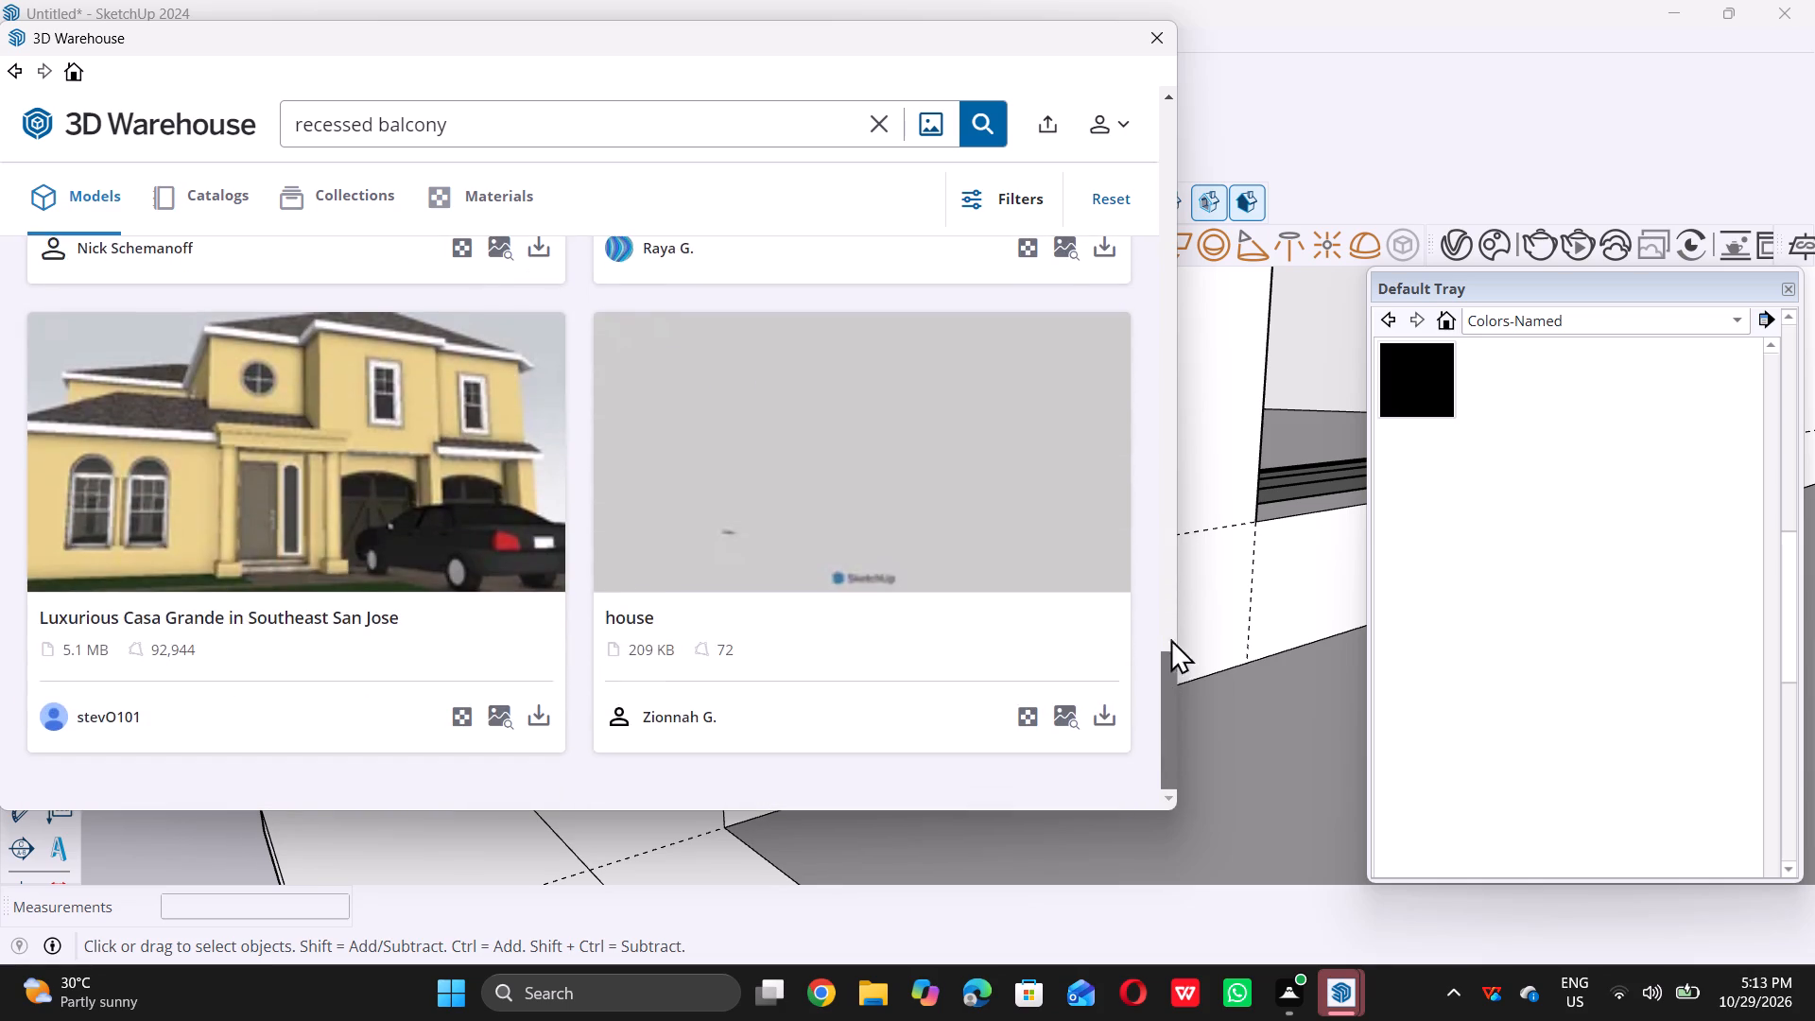
left_click_drag(1170, 638, 1203, 454)
middle_click_drag(1203, 454, 1205, 443)
left_click_drag(1205, 443, 1208, 413)
middle_click(1208, 413)
left_click(1208, 396)
left_click_drag(1208, 393, 1209, 344)
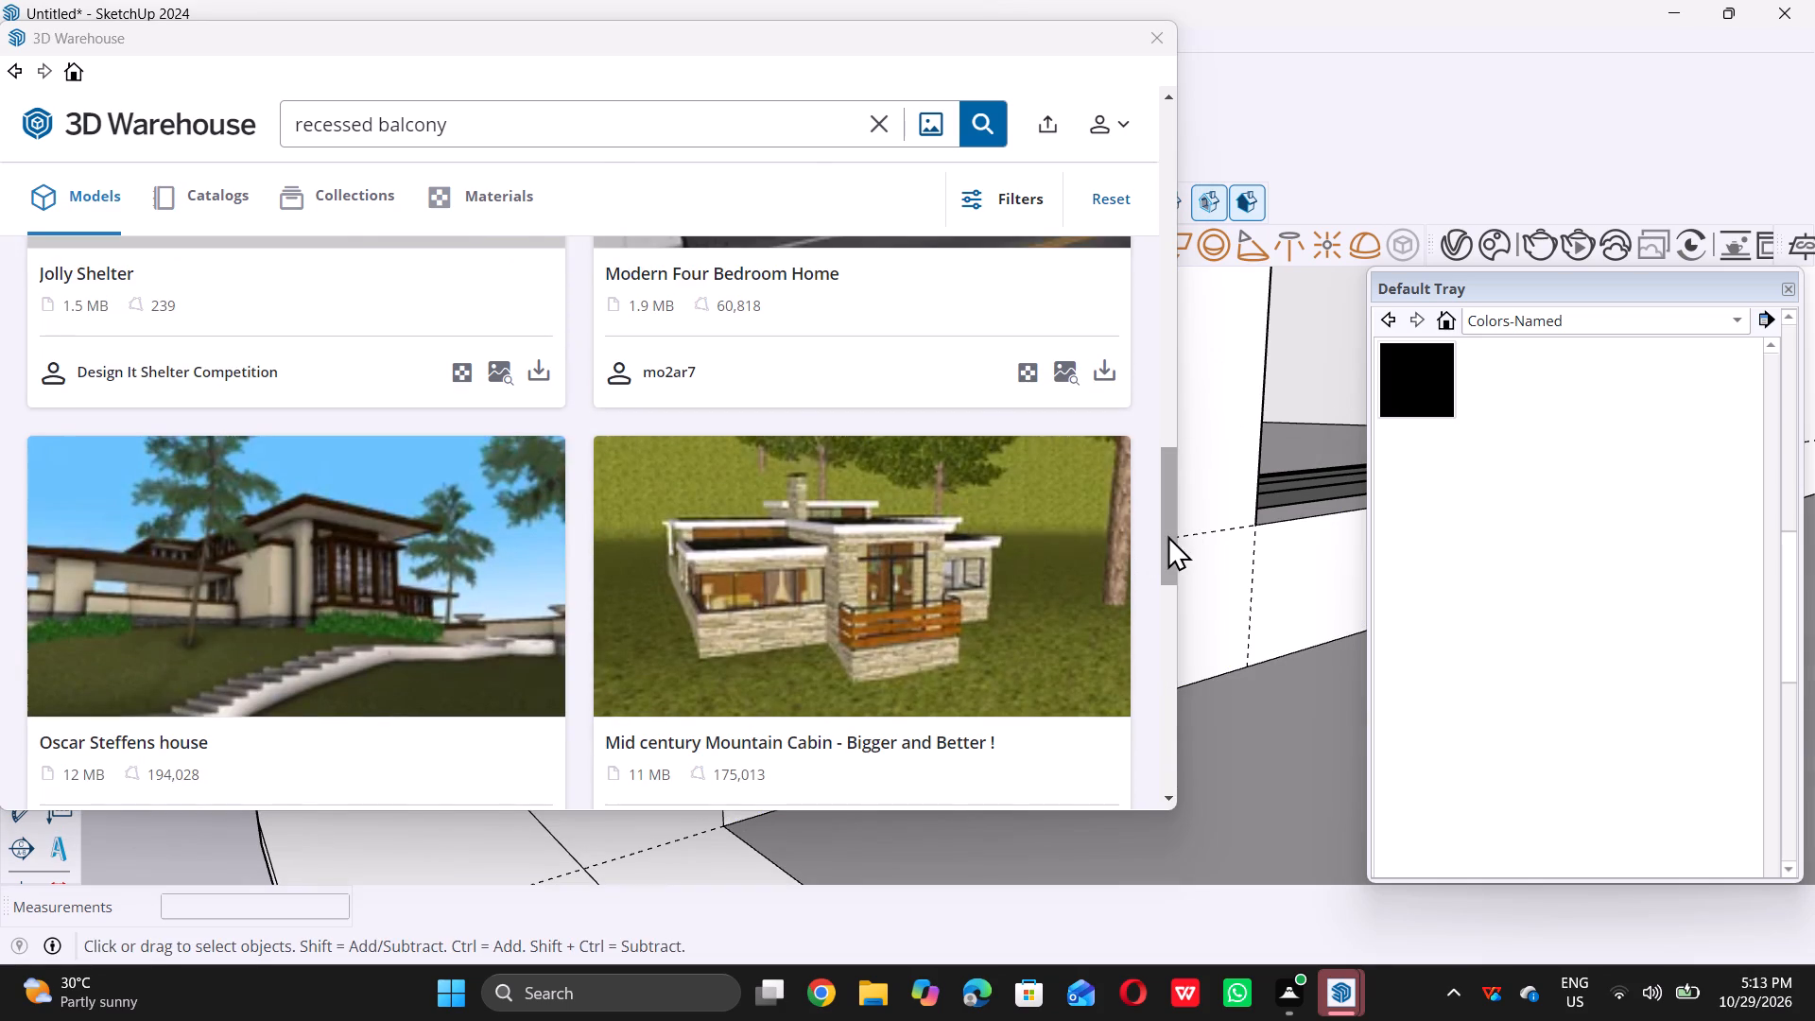
left_click(1164, 527)
left_click_drag(1158, 477, 1157, 286)
left_click(1157, 286)
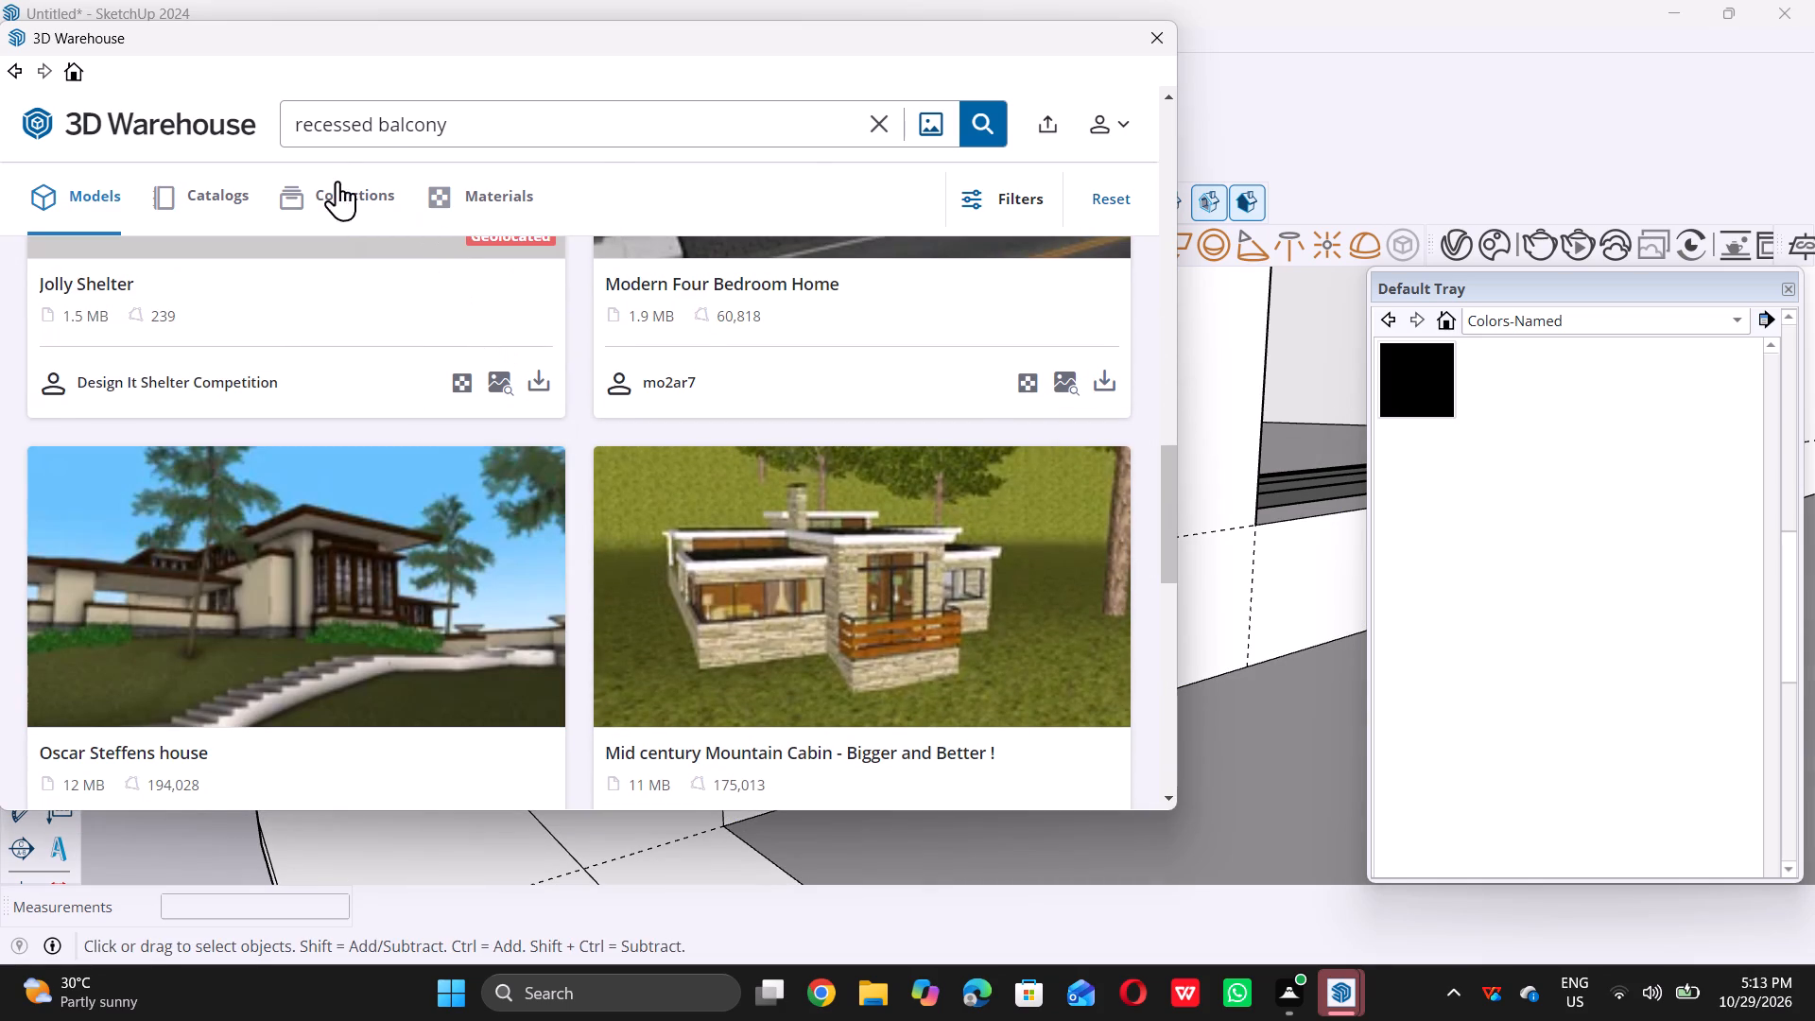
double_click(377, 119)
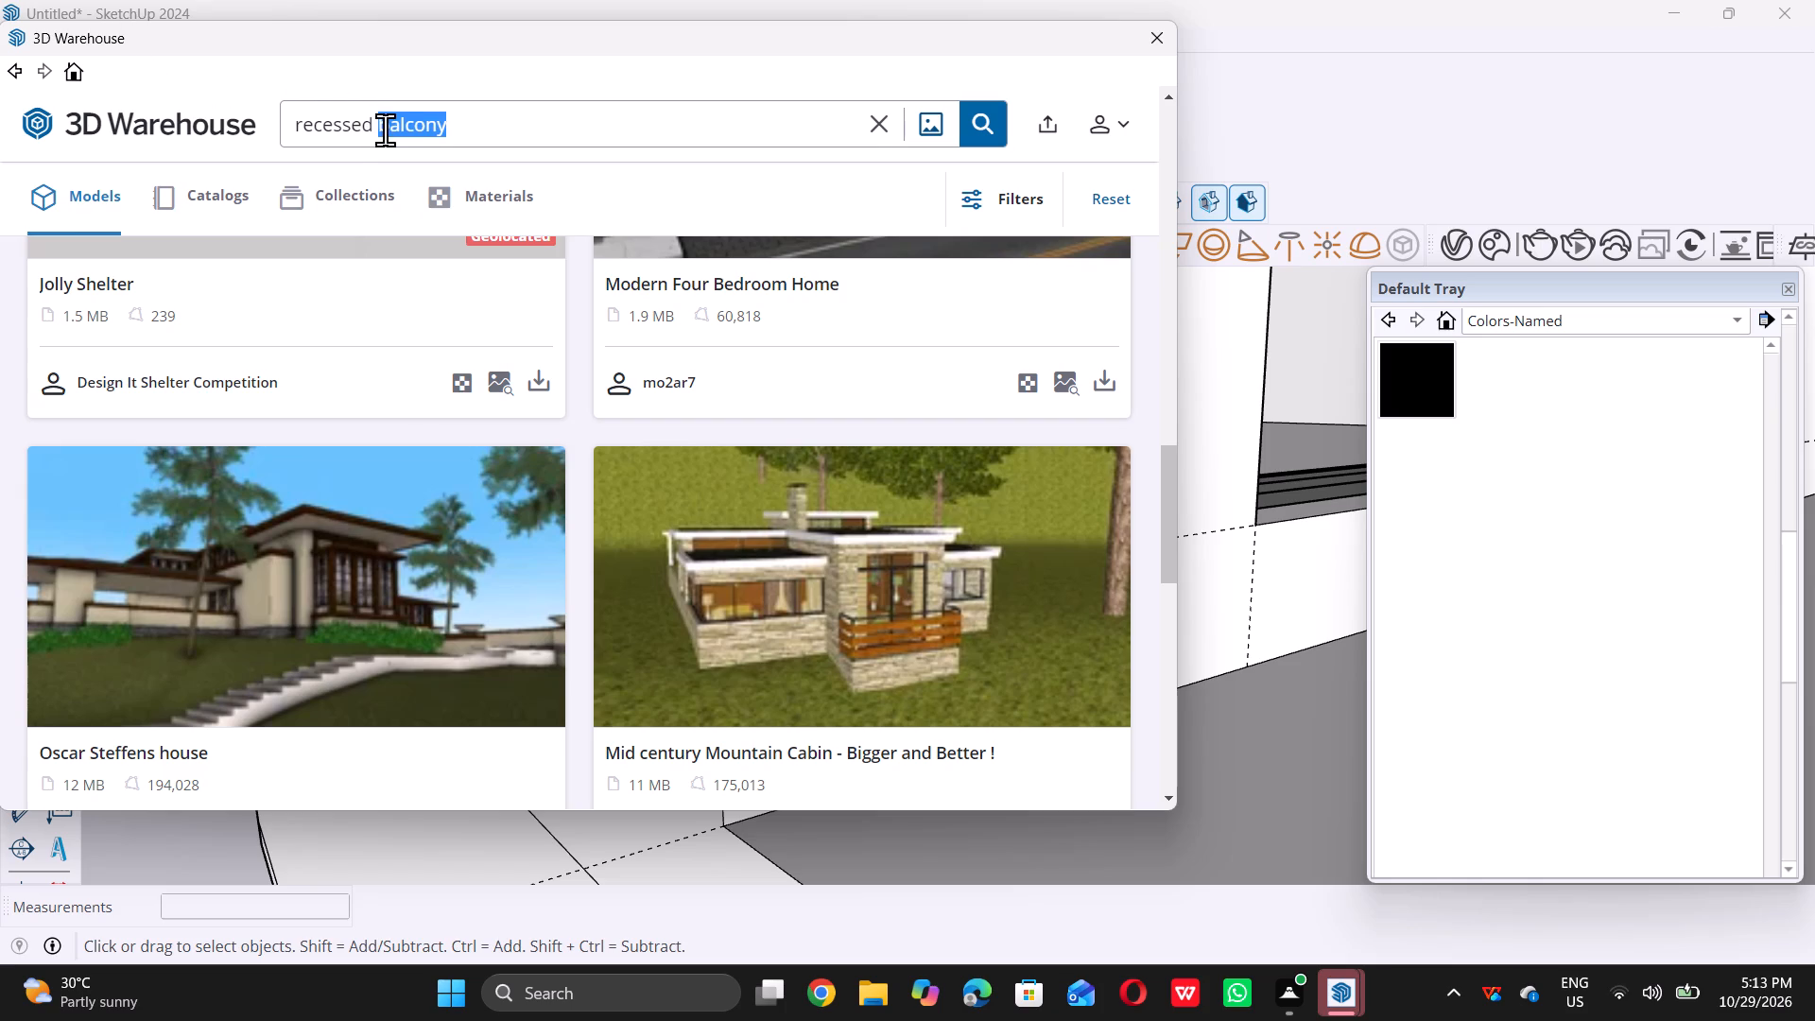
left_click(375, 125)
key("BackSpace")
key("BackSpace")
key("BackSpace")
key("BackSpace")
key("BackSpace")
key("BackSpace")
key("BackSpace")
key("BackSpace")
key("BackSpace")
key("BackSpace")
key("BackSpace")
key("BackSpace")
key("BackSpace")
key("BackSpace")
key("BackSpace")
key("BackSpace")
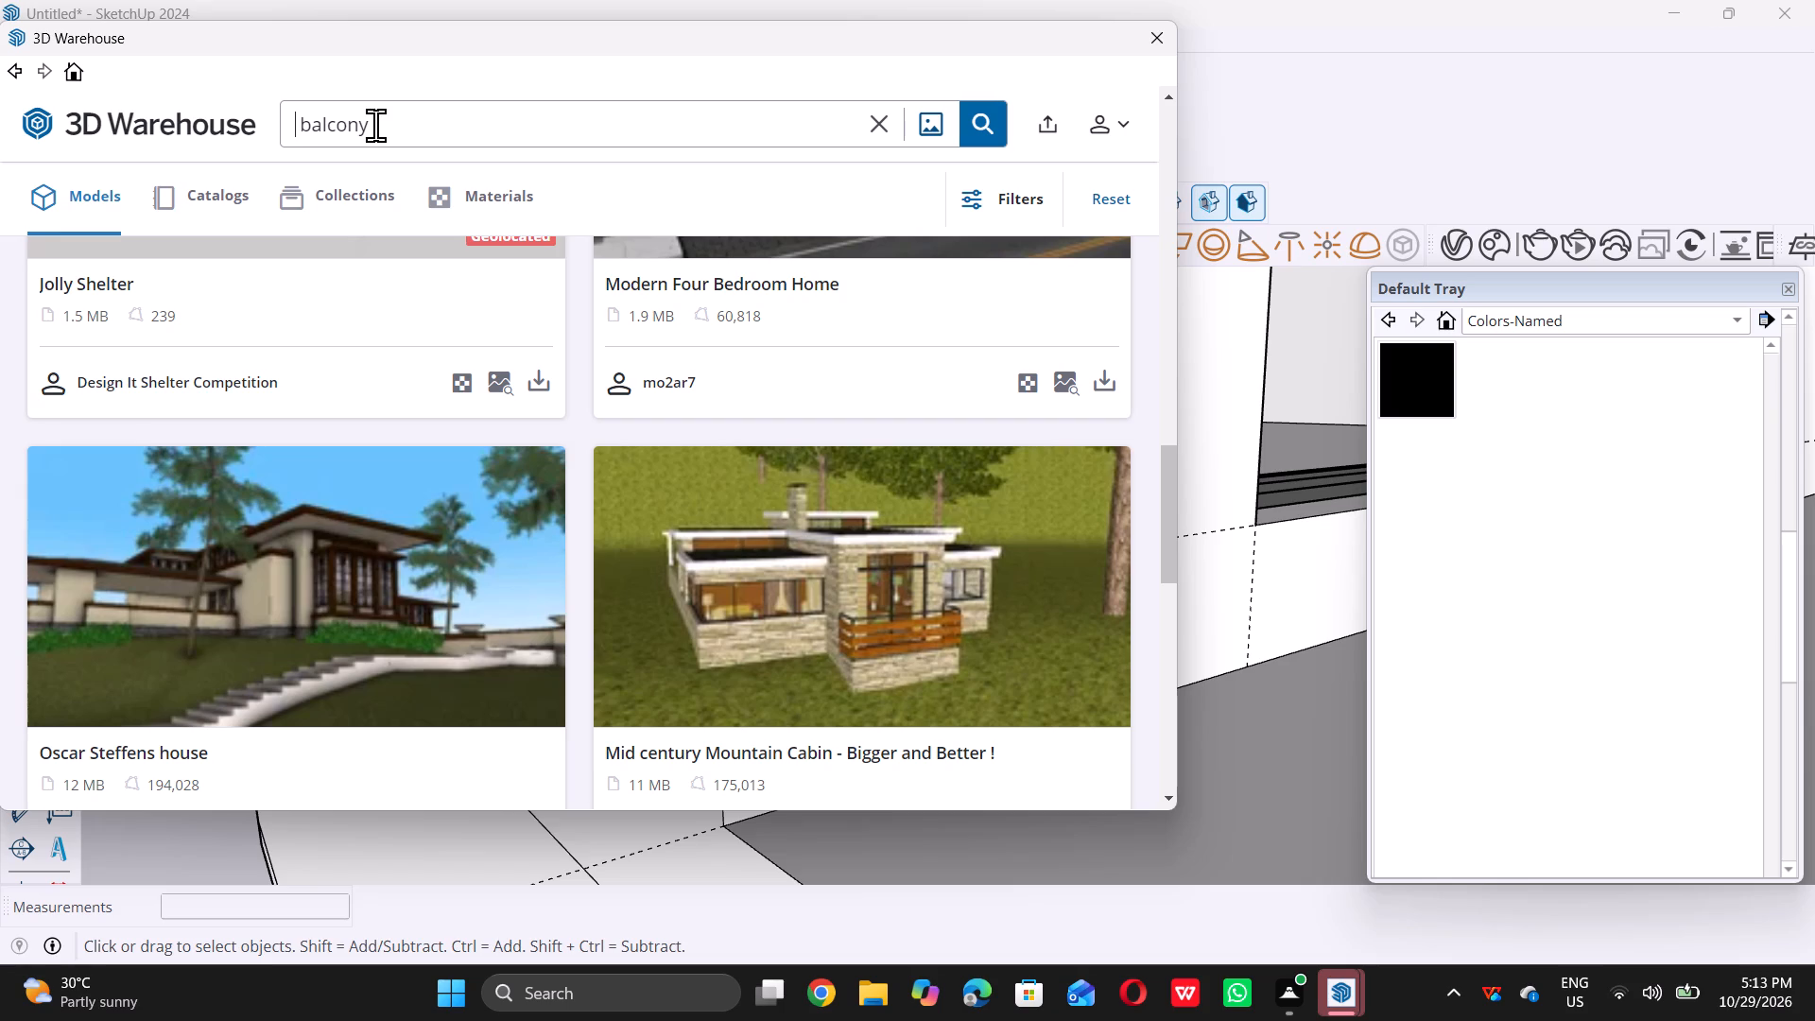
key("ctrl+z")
Narrow the model search to "semi recessed balcony".
left_click(294, 120)
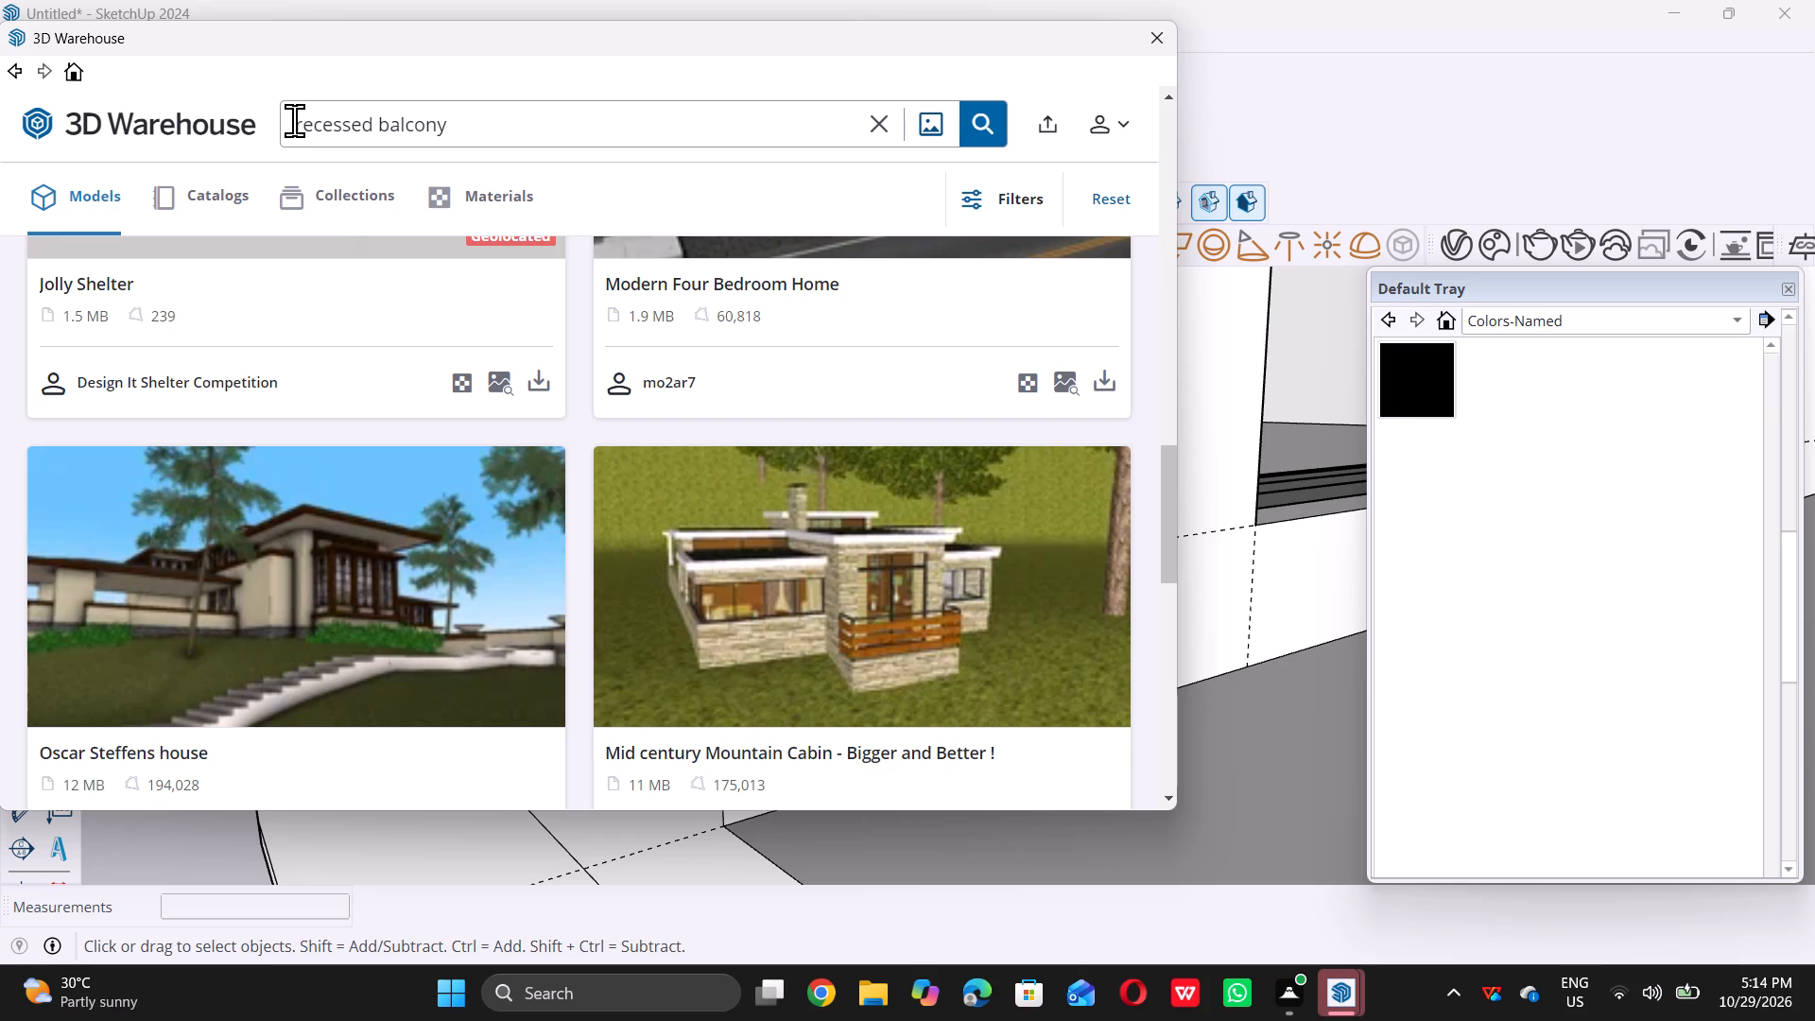
type("se")
type("mi")
key("space")
key("Return")
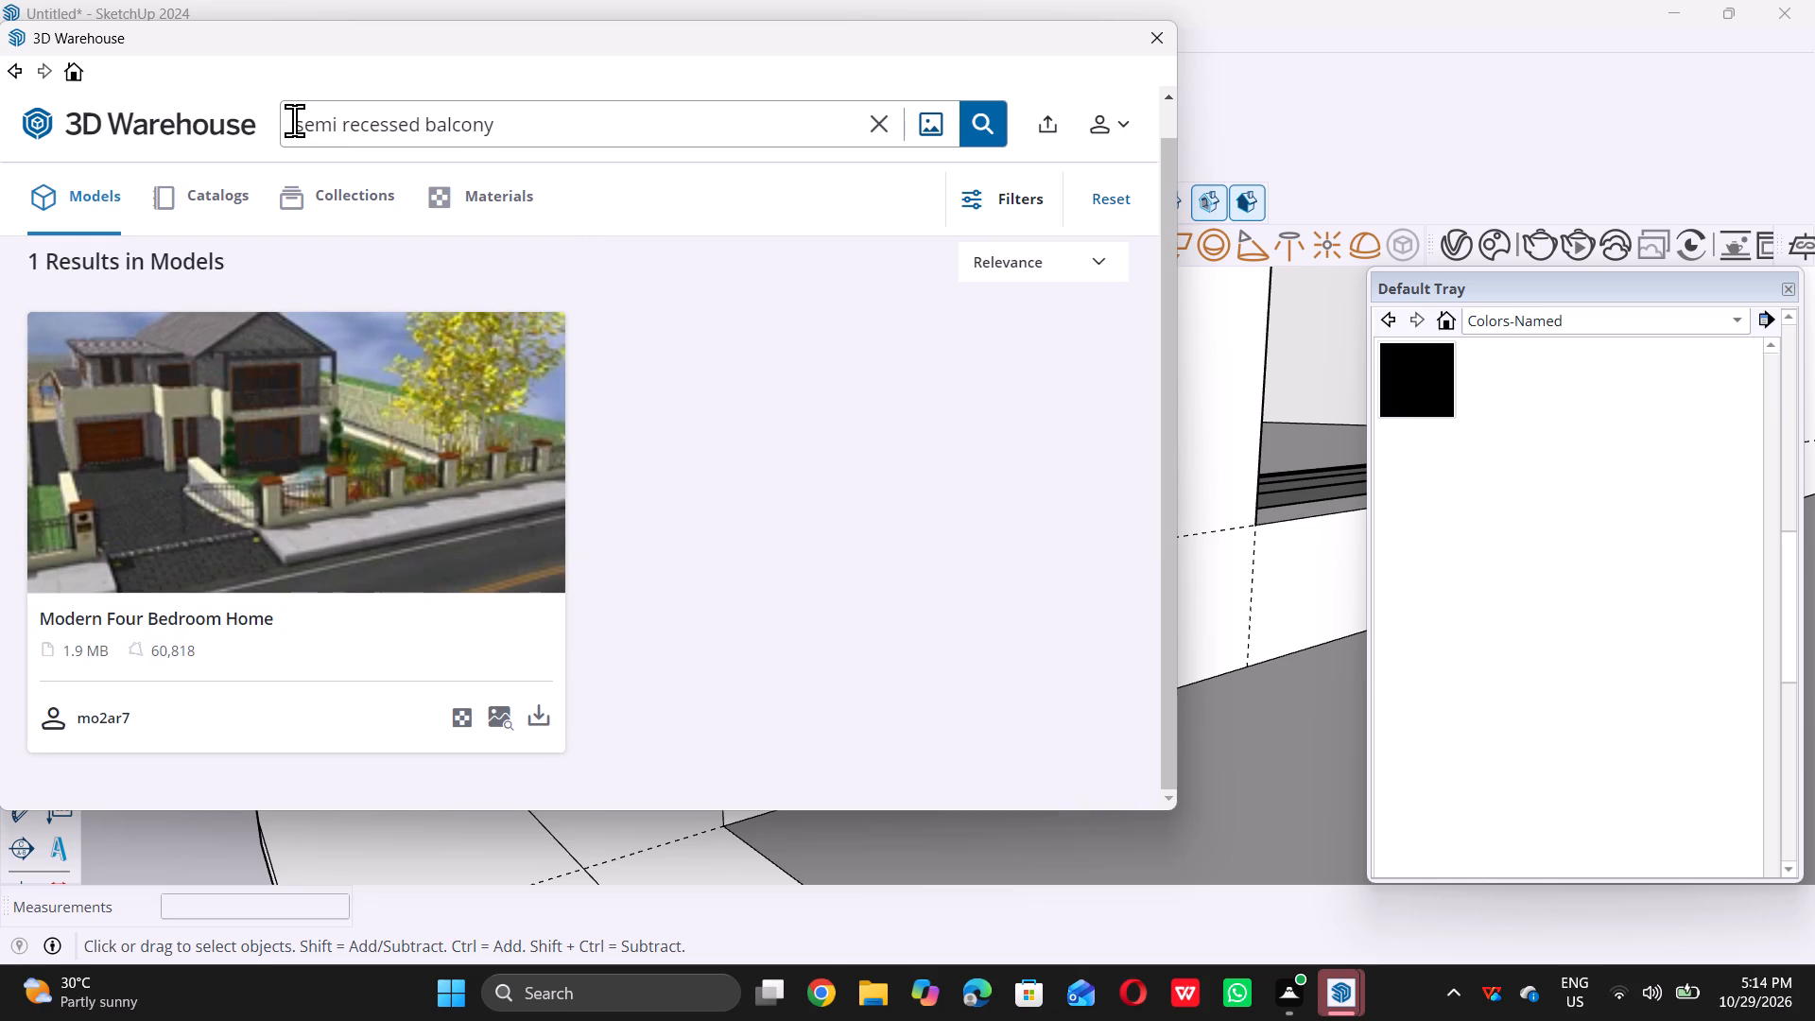
Broaden the model search to just "balcony".
triple_click(421, 128)
double_click(421, 128)
key("BackSpace")
key("BackSpace")
key("BackSpace")
key("BackSpace")
key("BackSpace")
key("BackSpace")
key("BackSpace")
key("BackSpace")
key("BackSpace")
key("BackSpace")
key("BackSpace")
key("BackSpace")
key("BackSpace")
key("BackSpace")
key("BackSpace")
key("BackSpace")
key("BackSpace")
key("BackSpace")
key("BackSpace")
key("BackSpace")
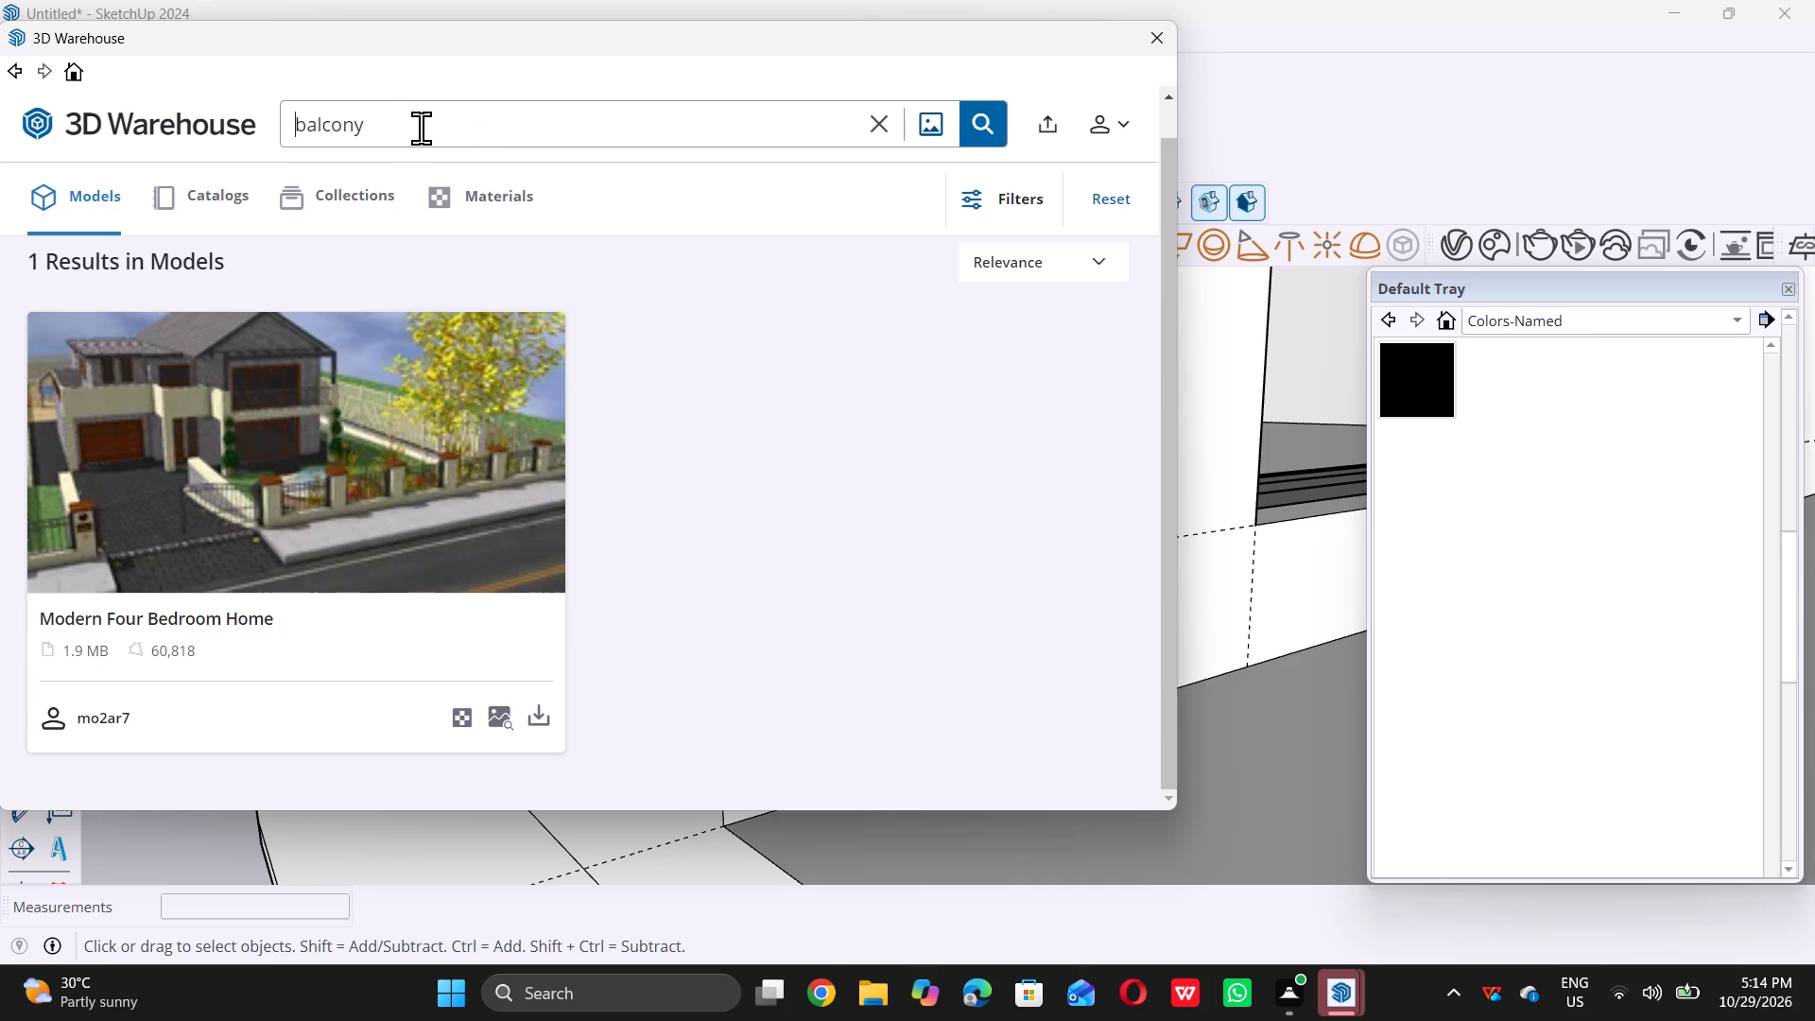
key("Return")
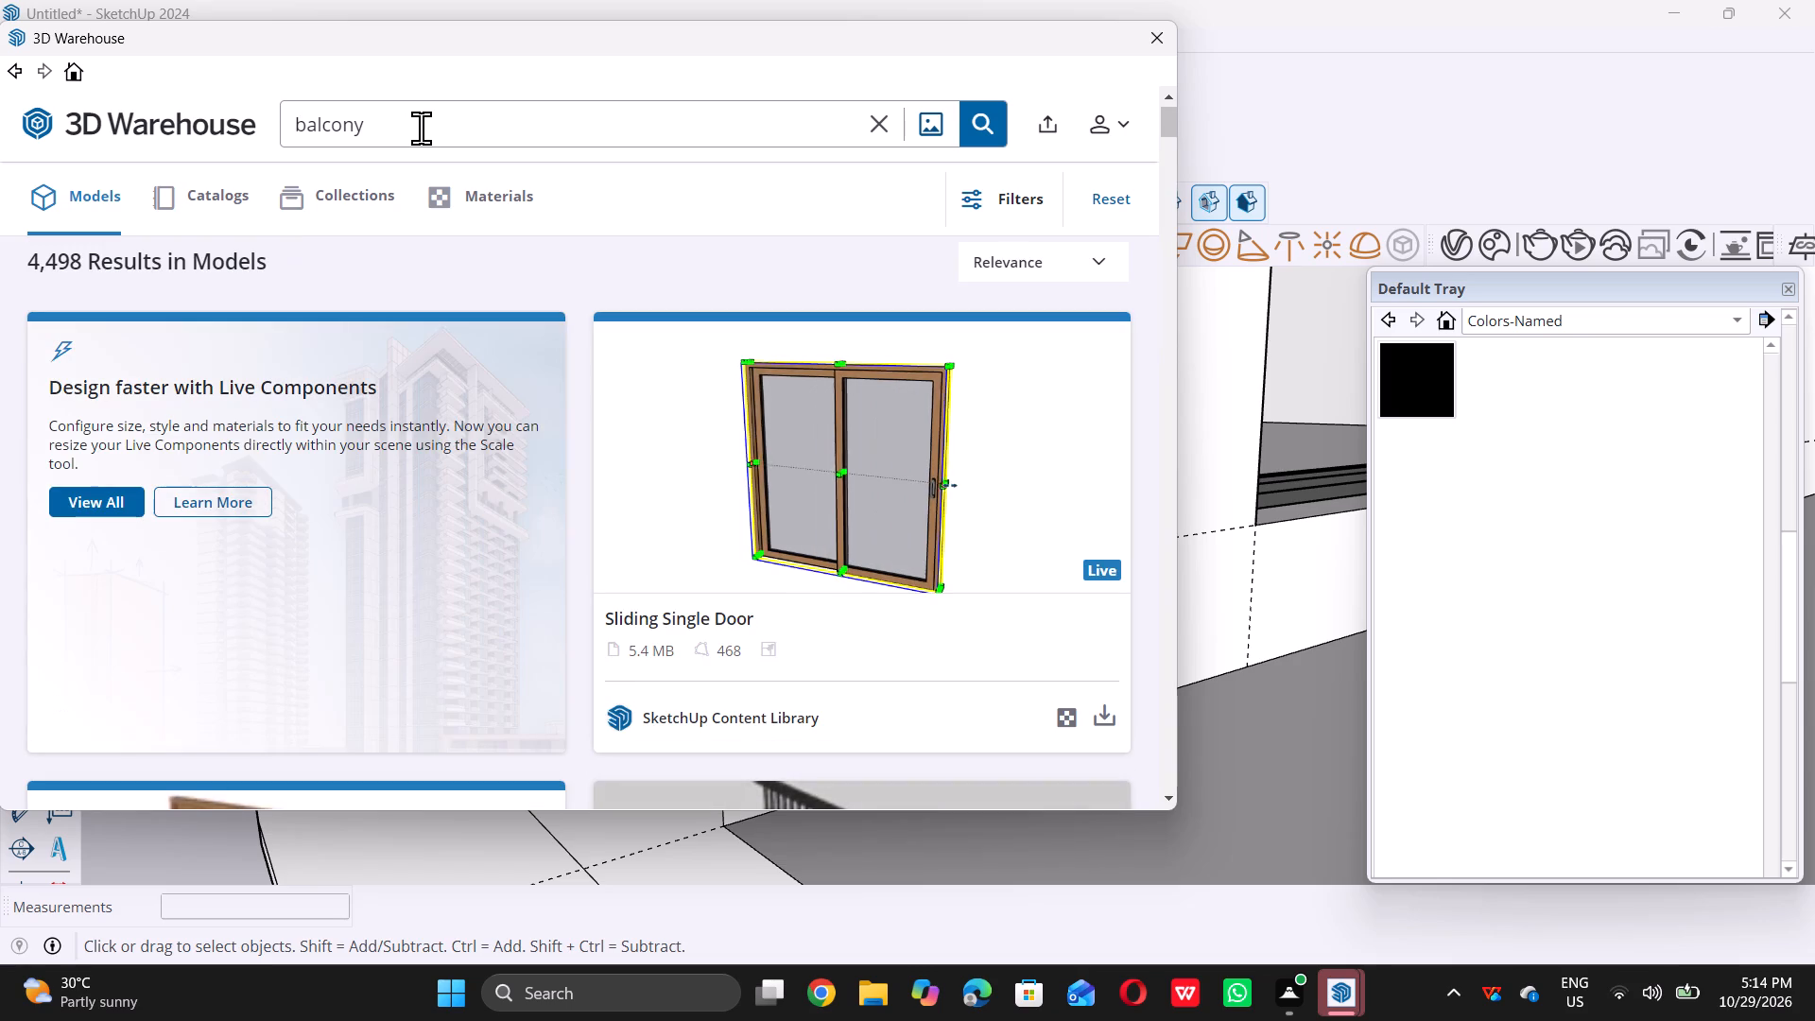
Look through the first batch of "balcony" models for a railing or balcony that suits the house's upper facade.
scroll(777, 543, "down", 5)
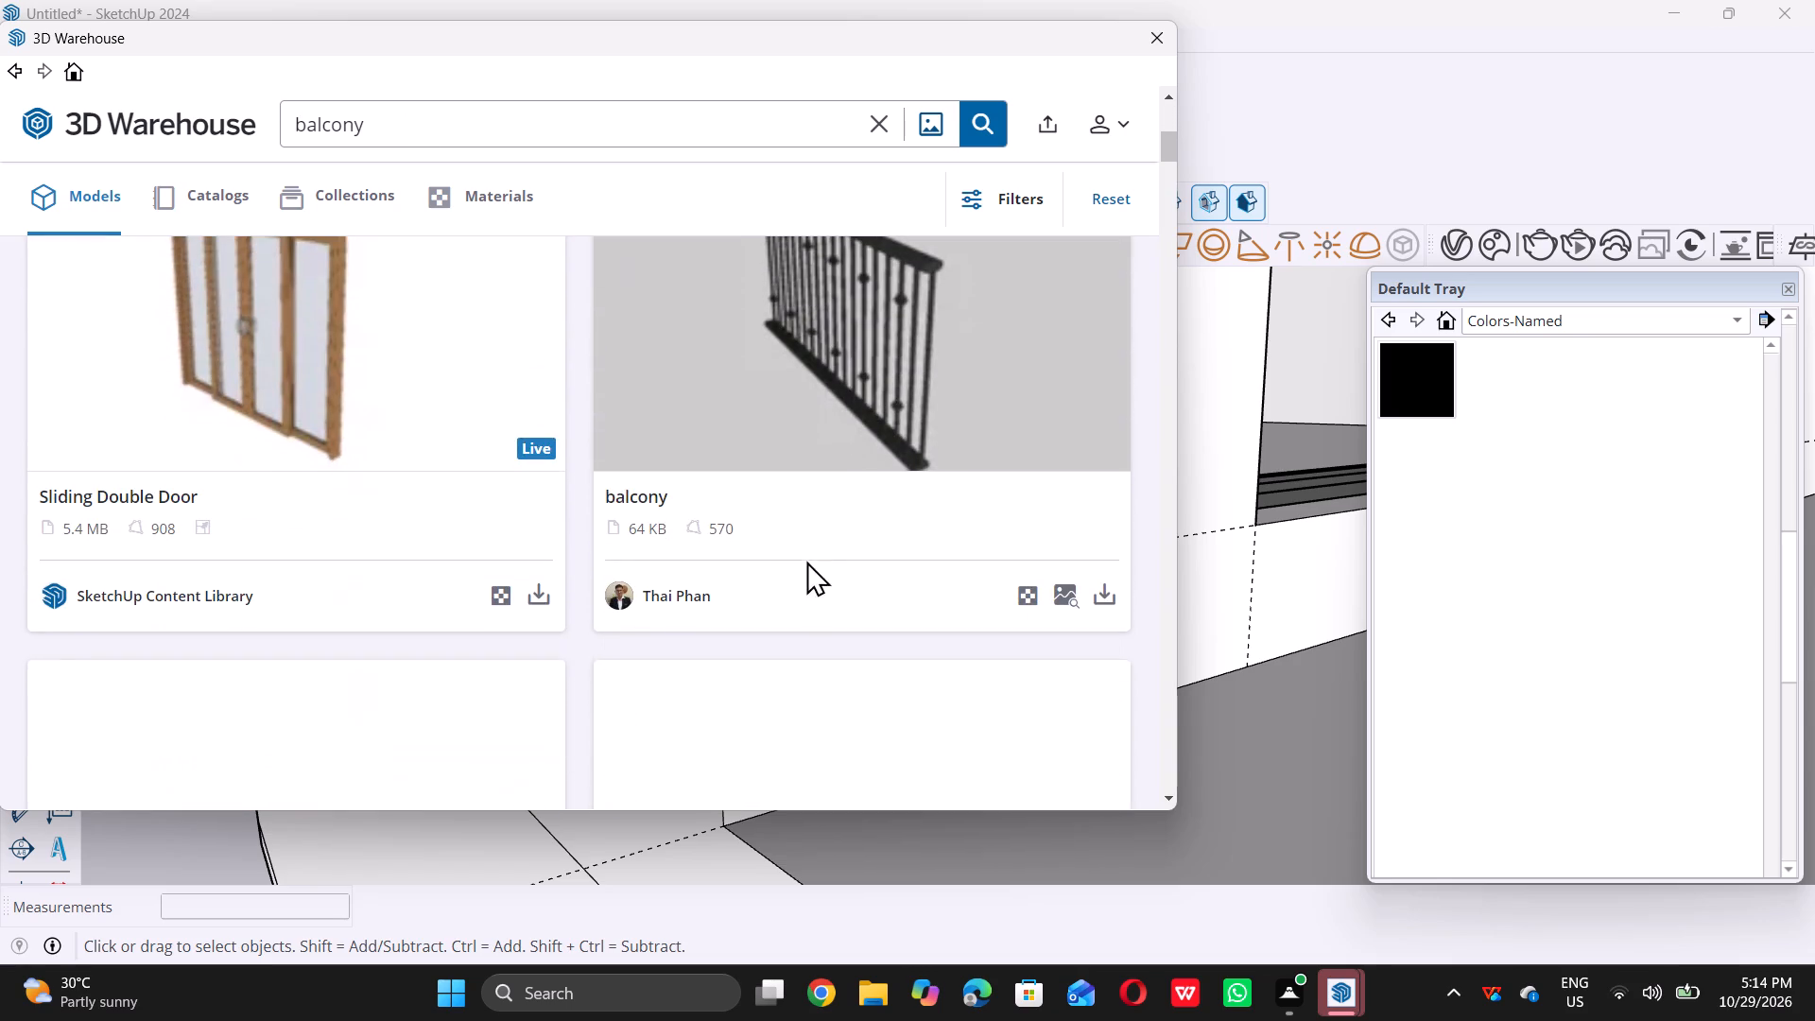
scroll(874, 596, "up", 3)
scroll(874, 596, "down", 6)
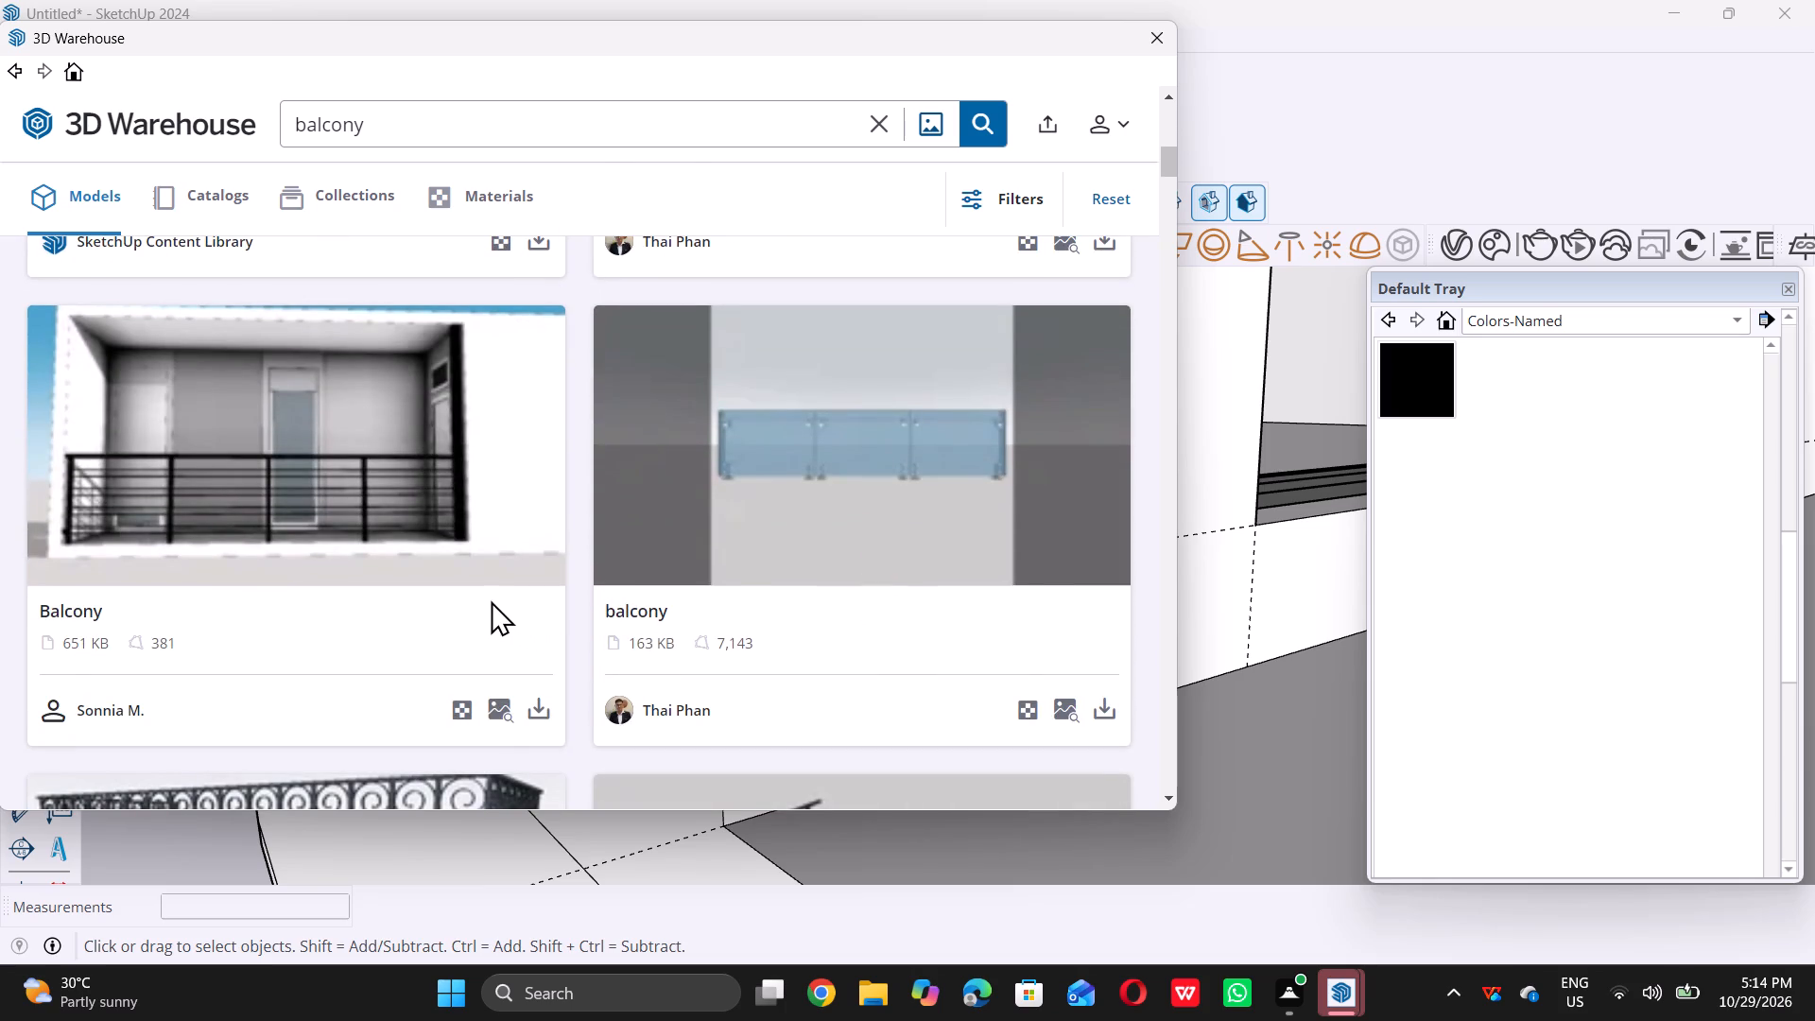
scroll(491, 598, "down", 4)
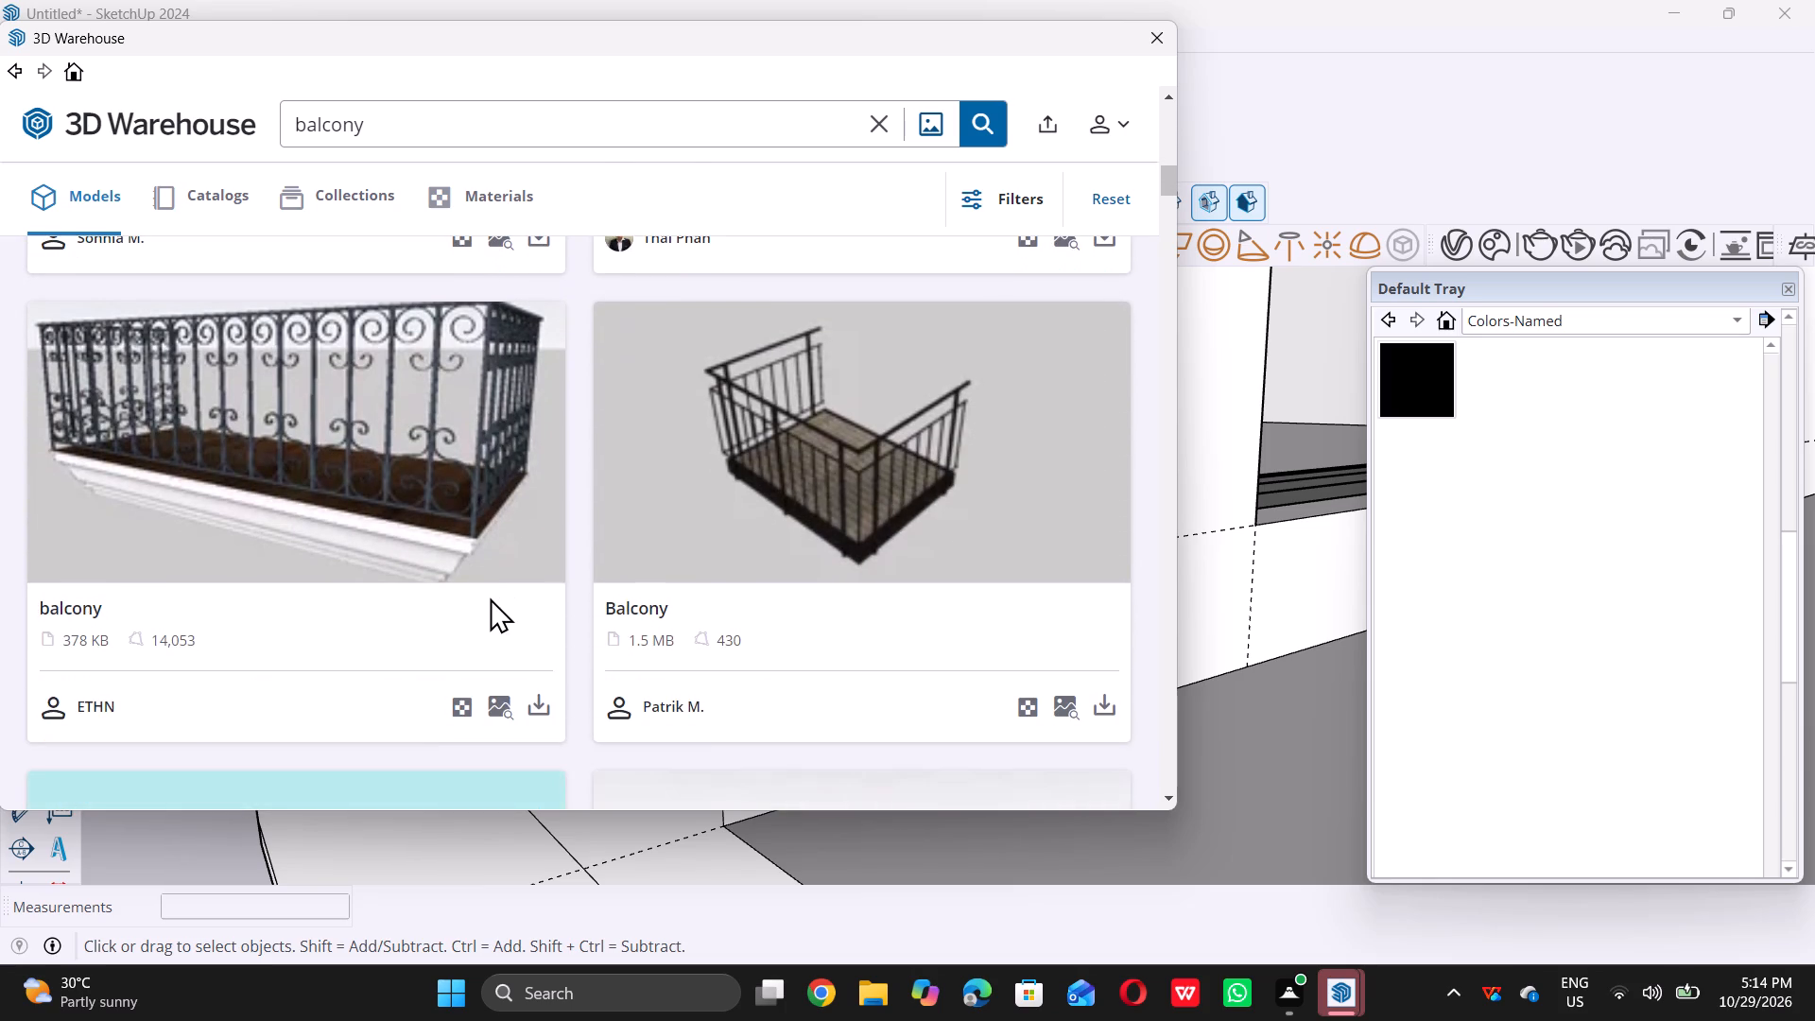
scroll(490, 597, "up", 5)
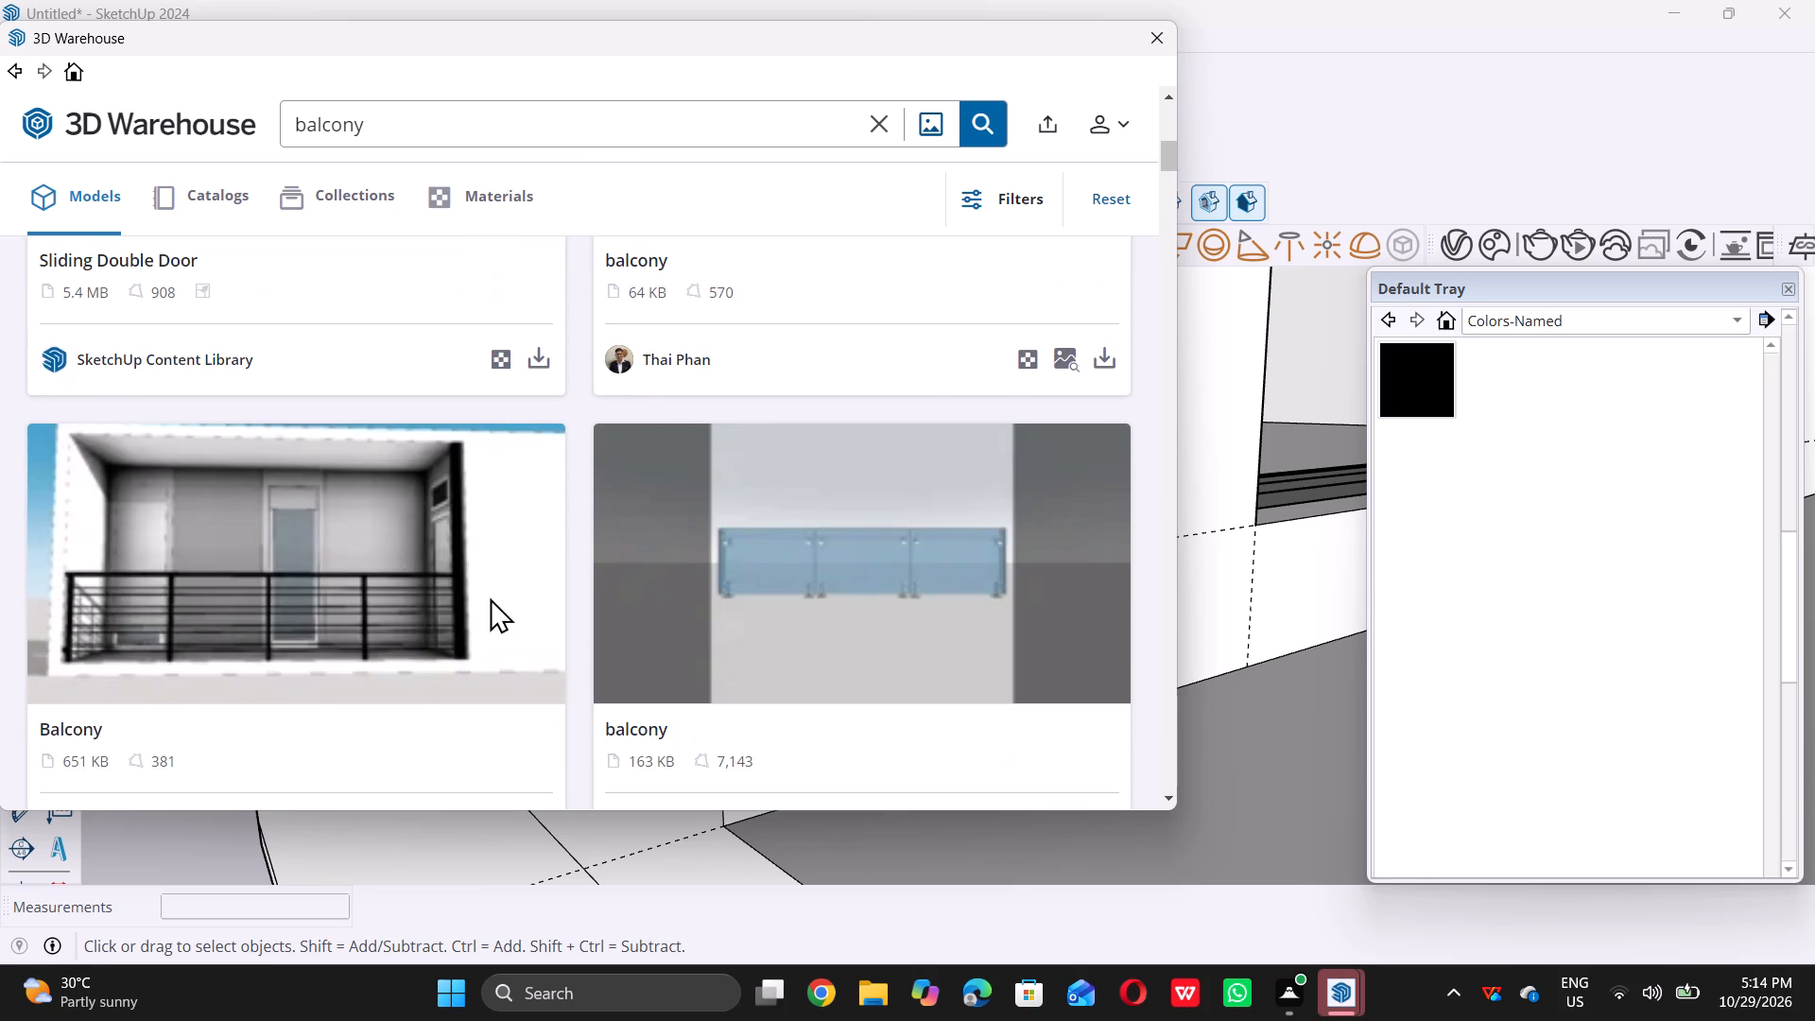
scroll(490, 597, "down", 6)
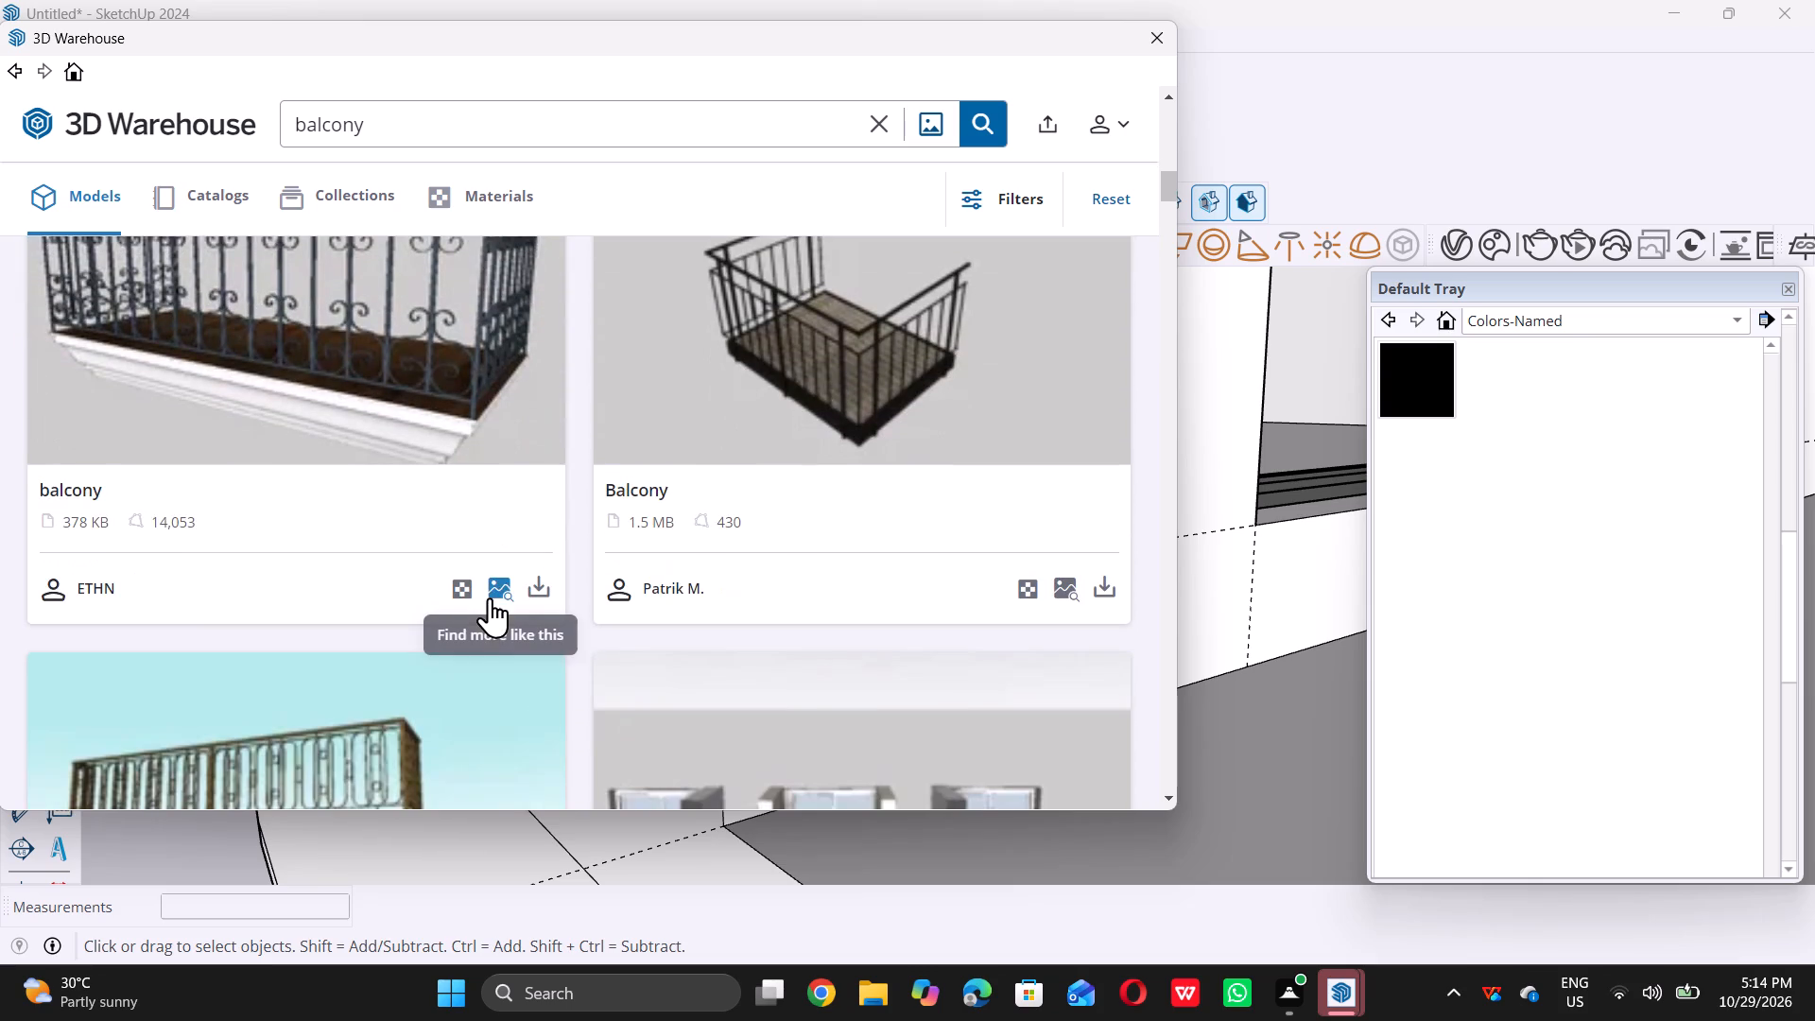
scroll(490, 597, "down", 5)
scroll(490, 597, "up", 1)
scroll(490, 597, "down", 3)
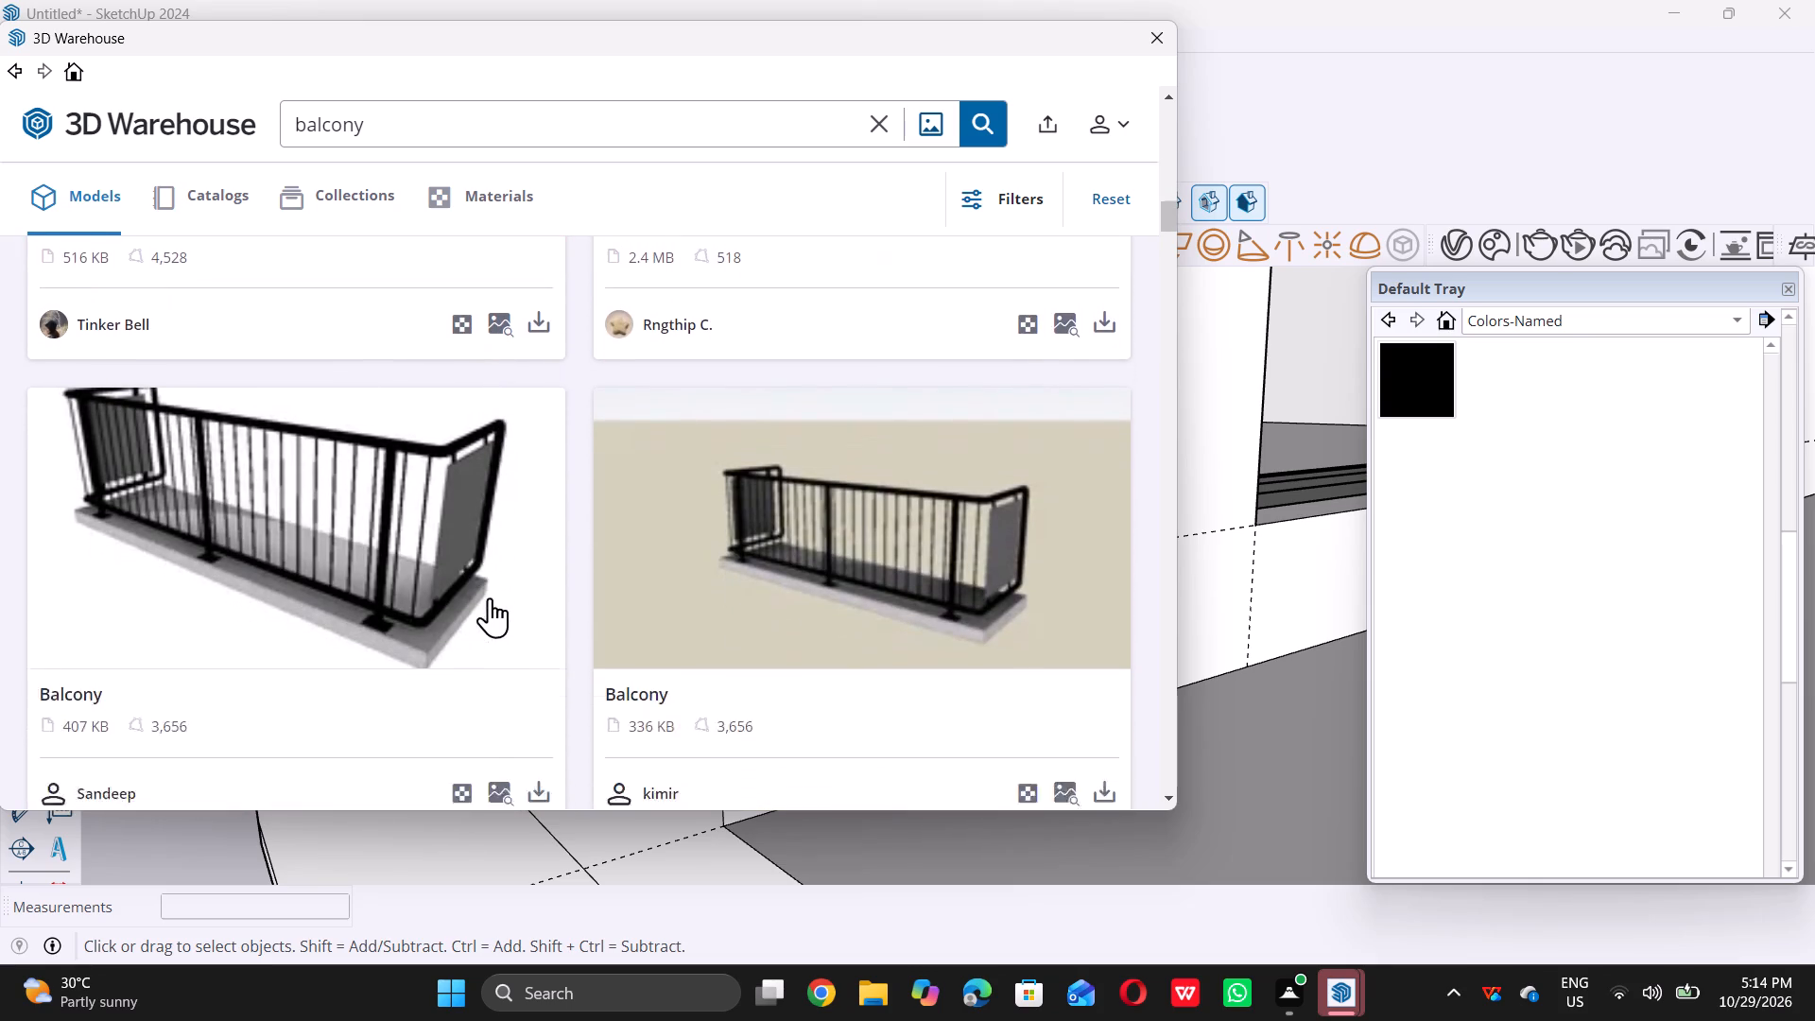
scroll(586, 604, "down", 5)
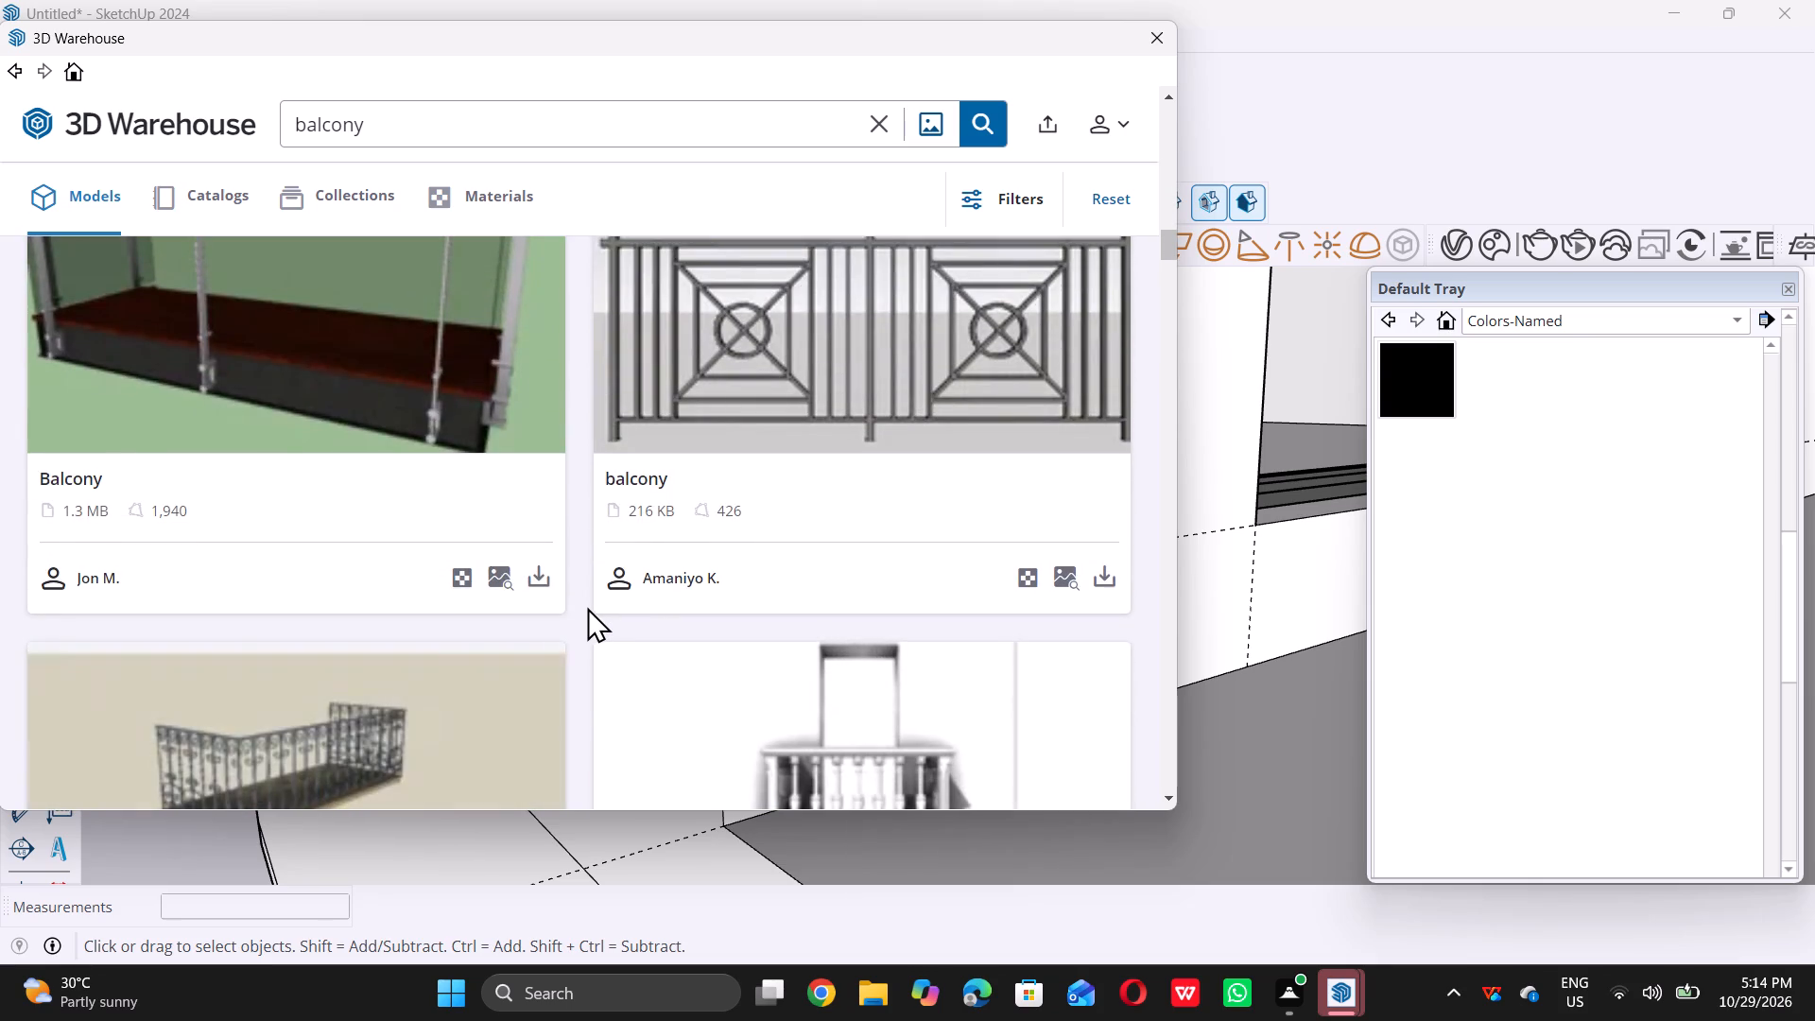
scroll(587, 607, "down", 4)
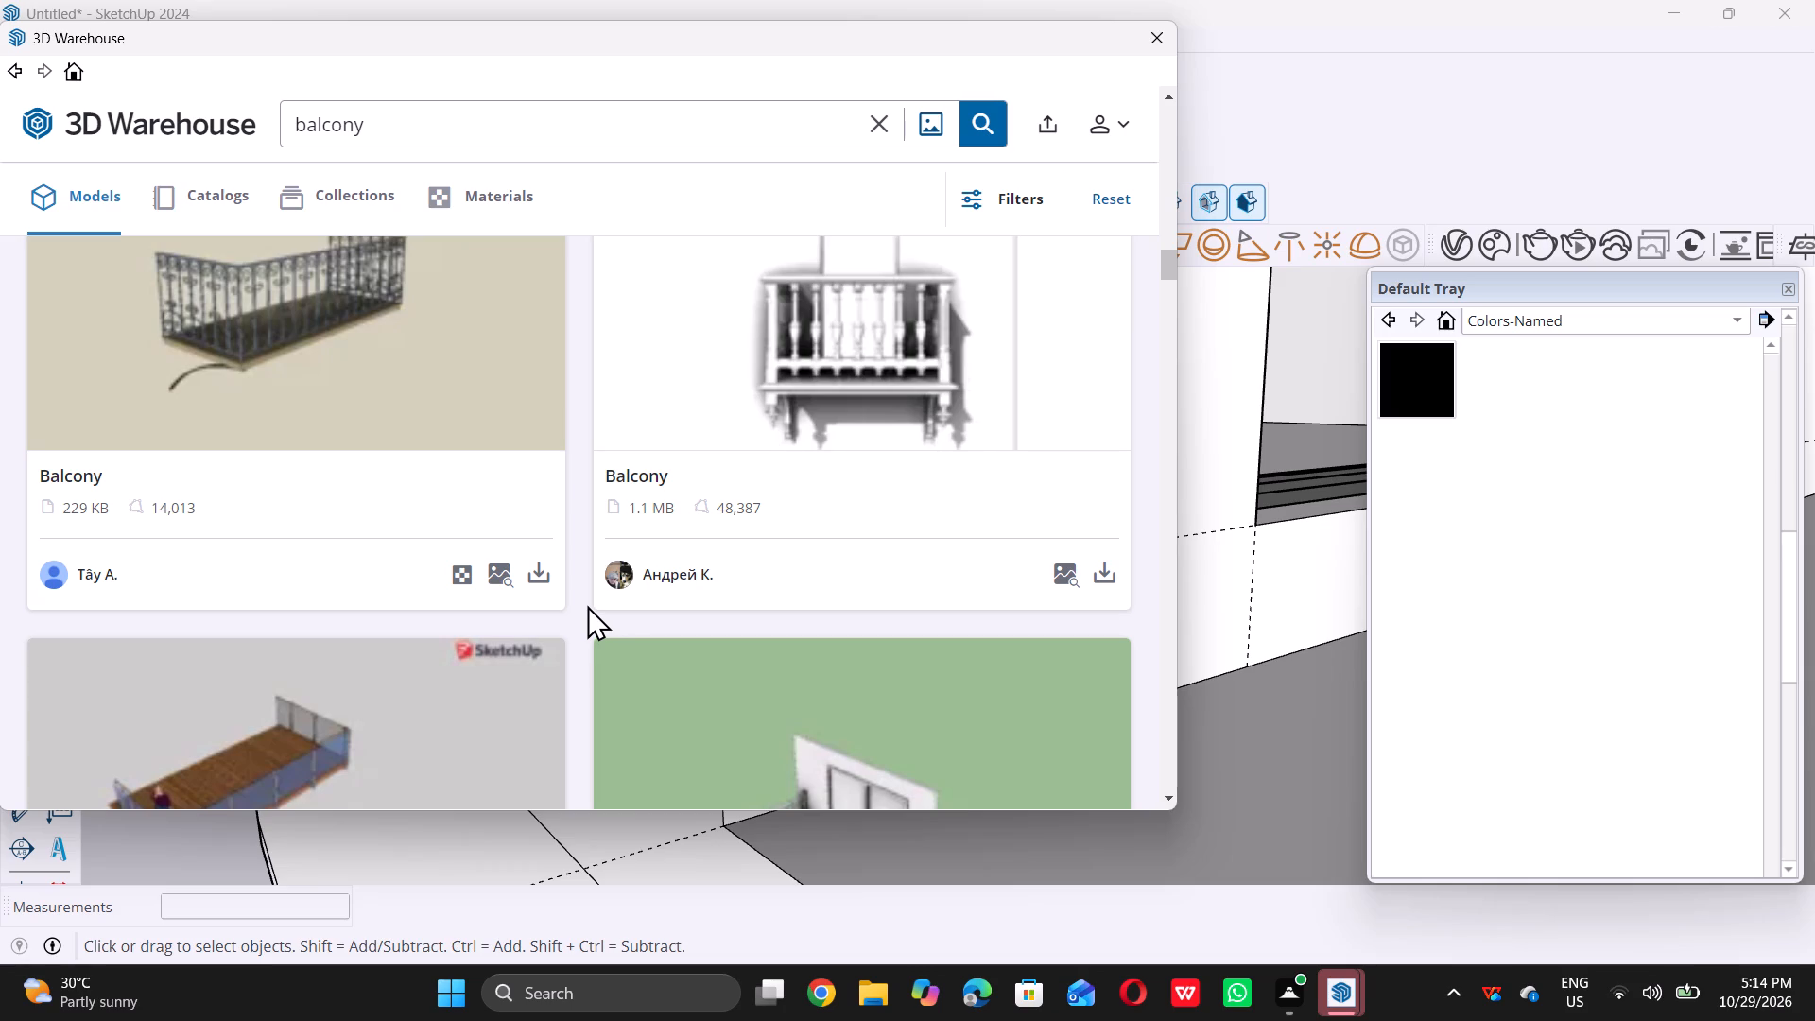
scroll(656, 632, "down", 4)
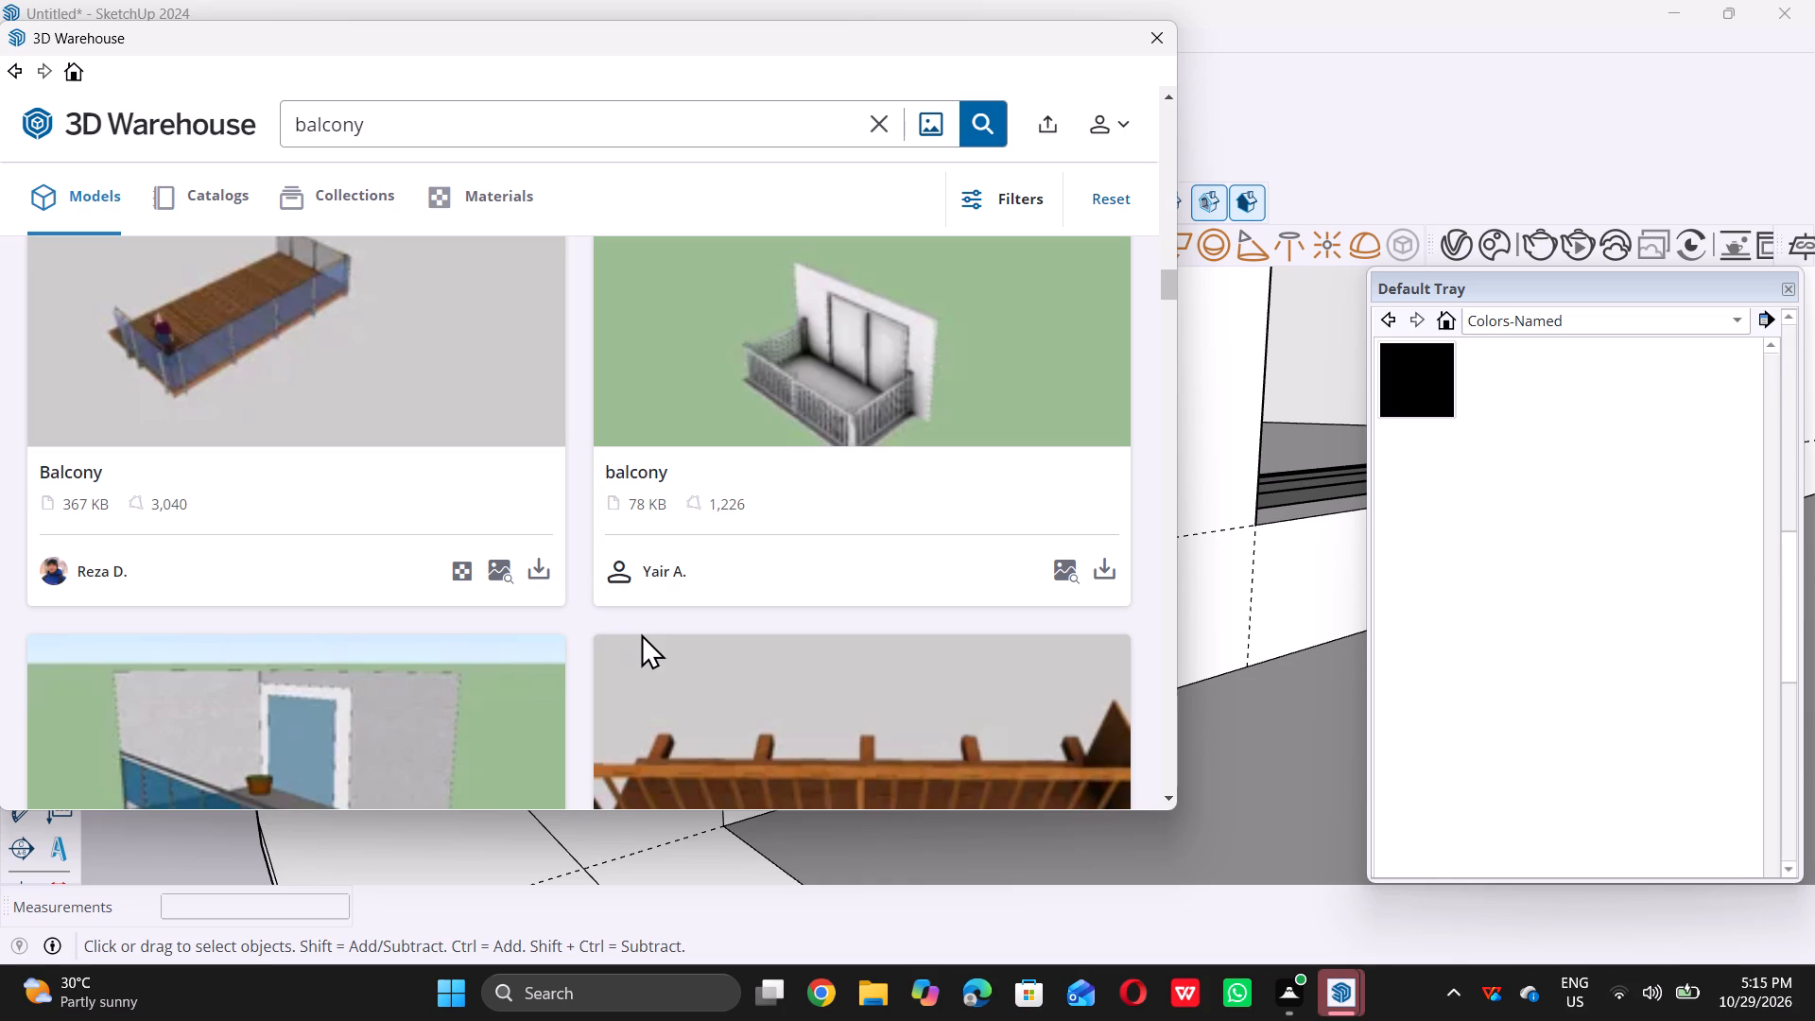
scroll(641, 632, "down", 3)
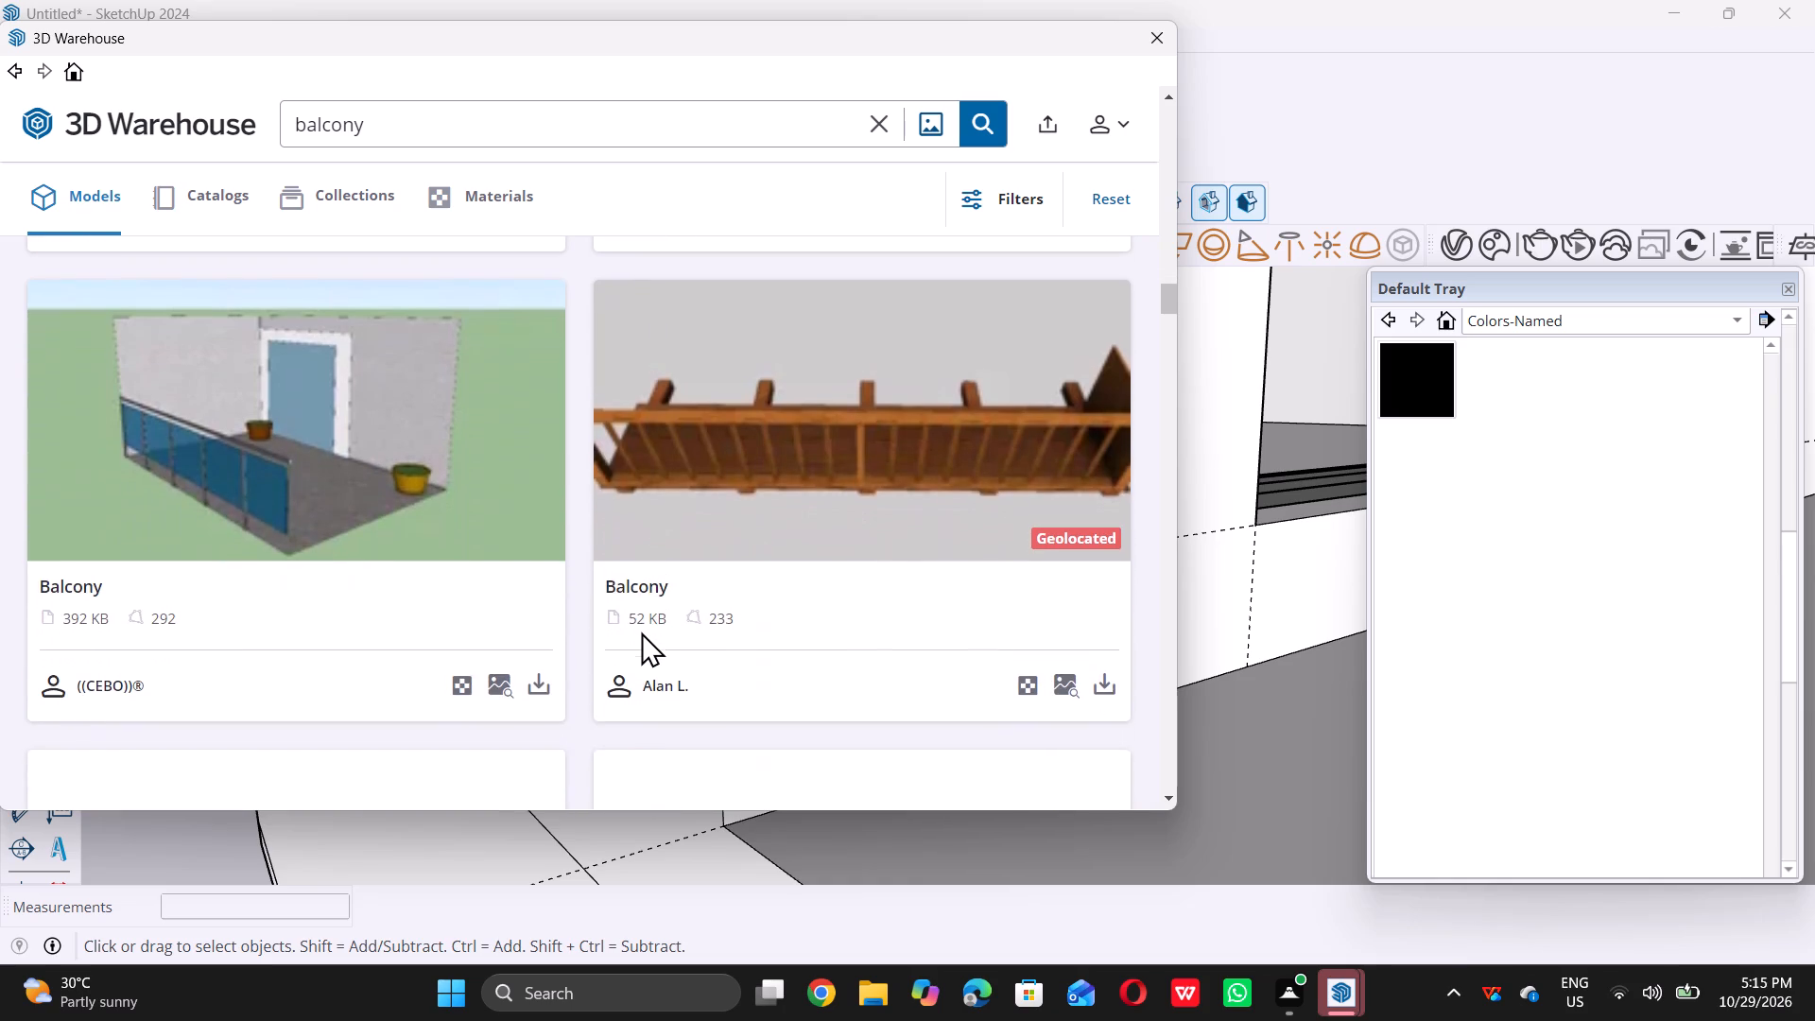
scroll(667, 619, "down", 5)
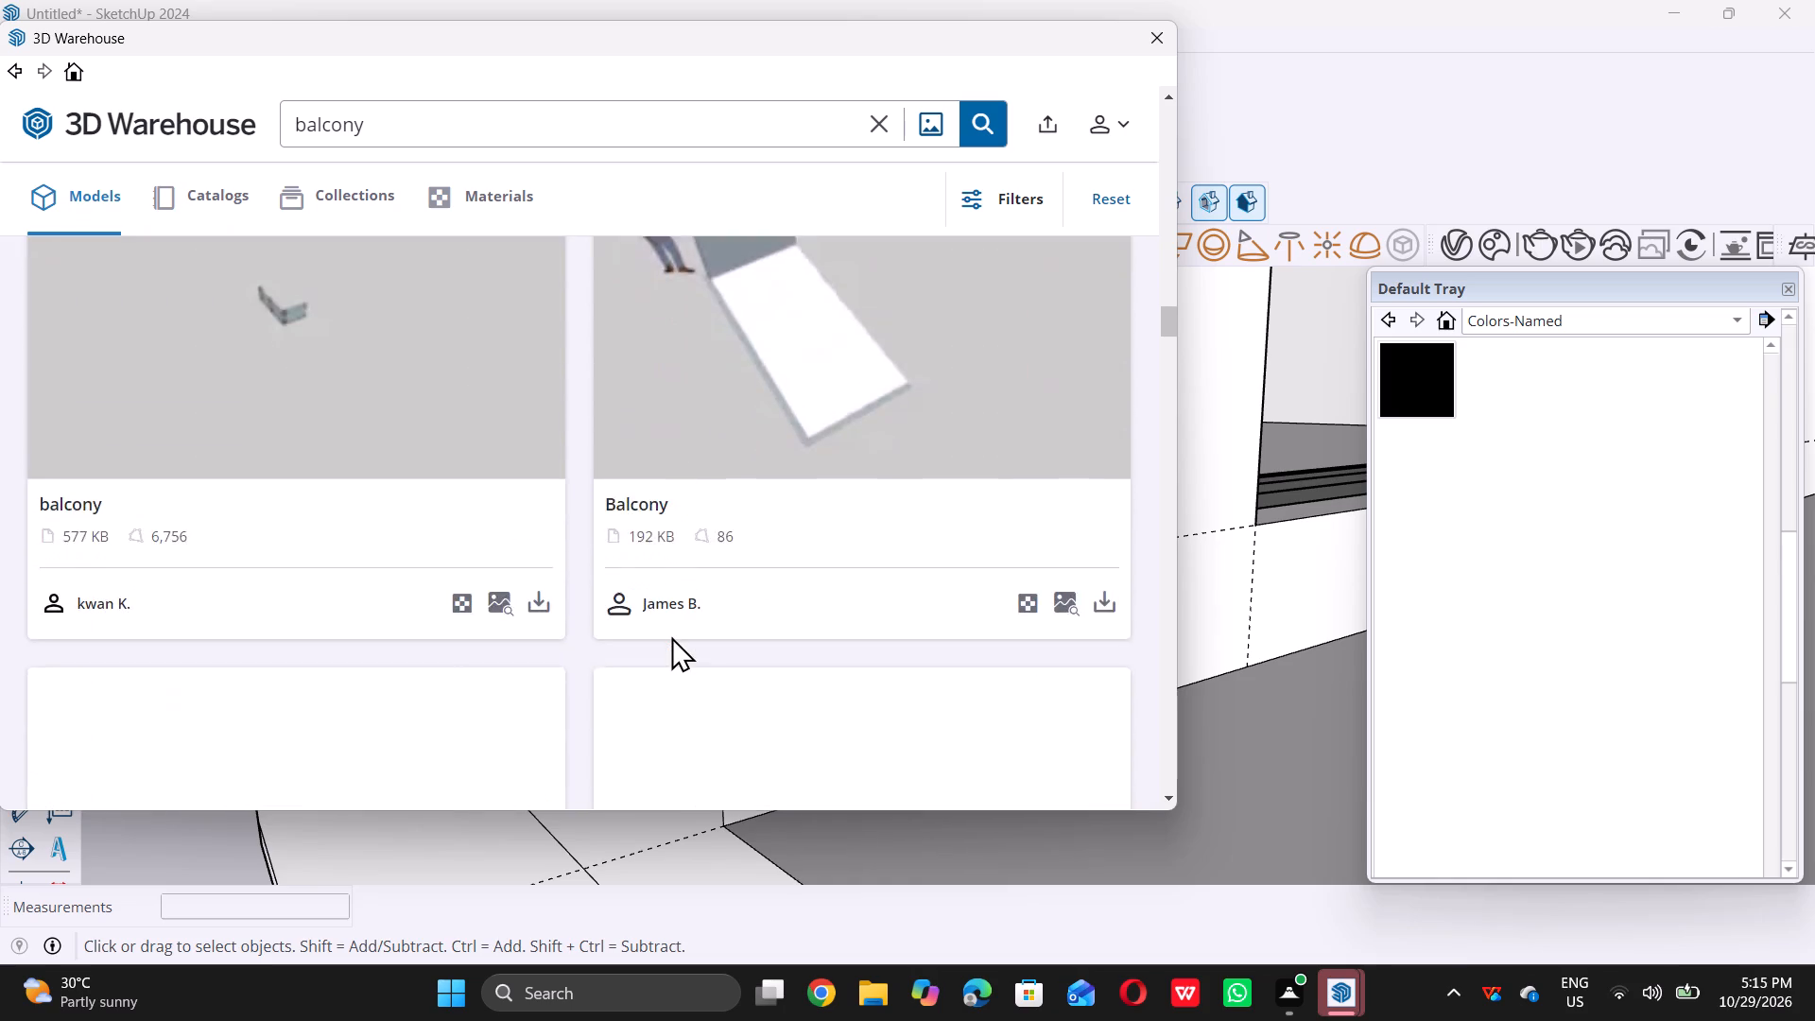
scroll(671, 636, "down", 3)
scroll(763, 663, "down", 3)
scroll(769, 670, "up", 4)
scroll(769, 670, "down", 8)
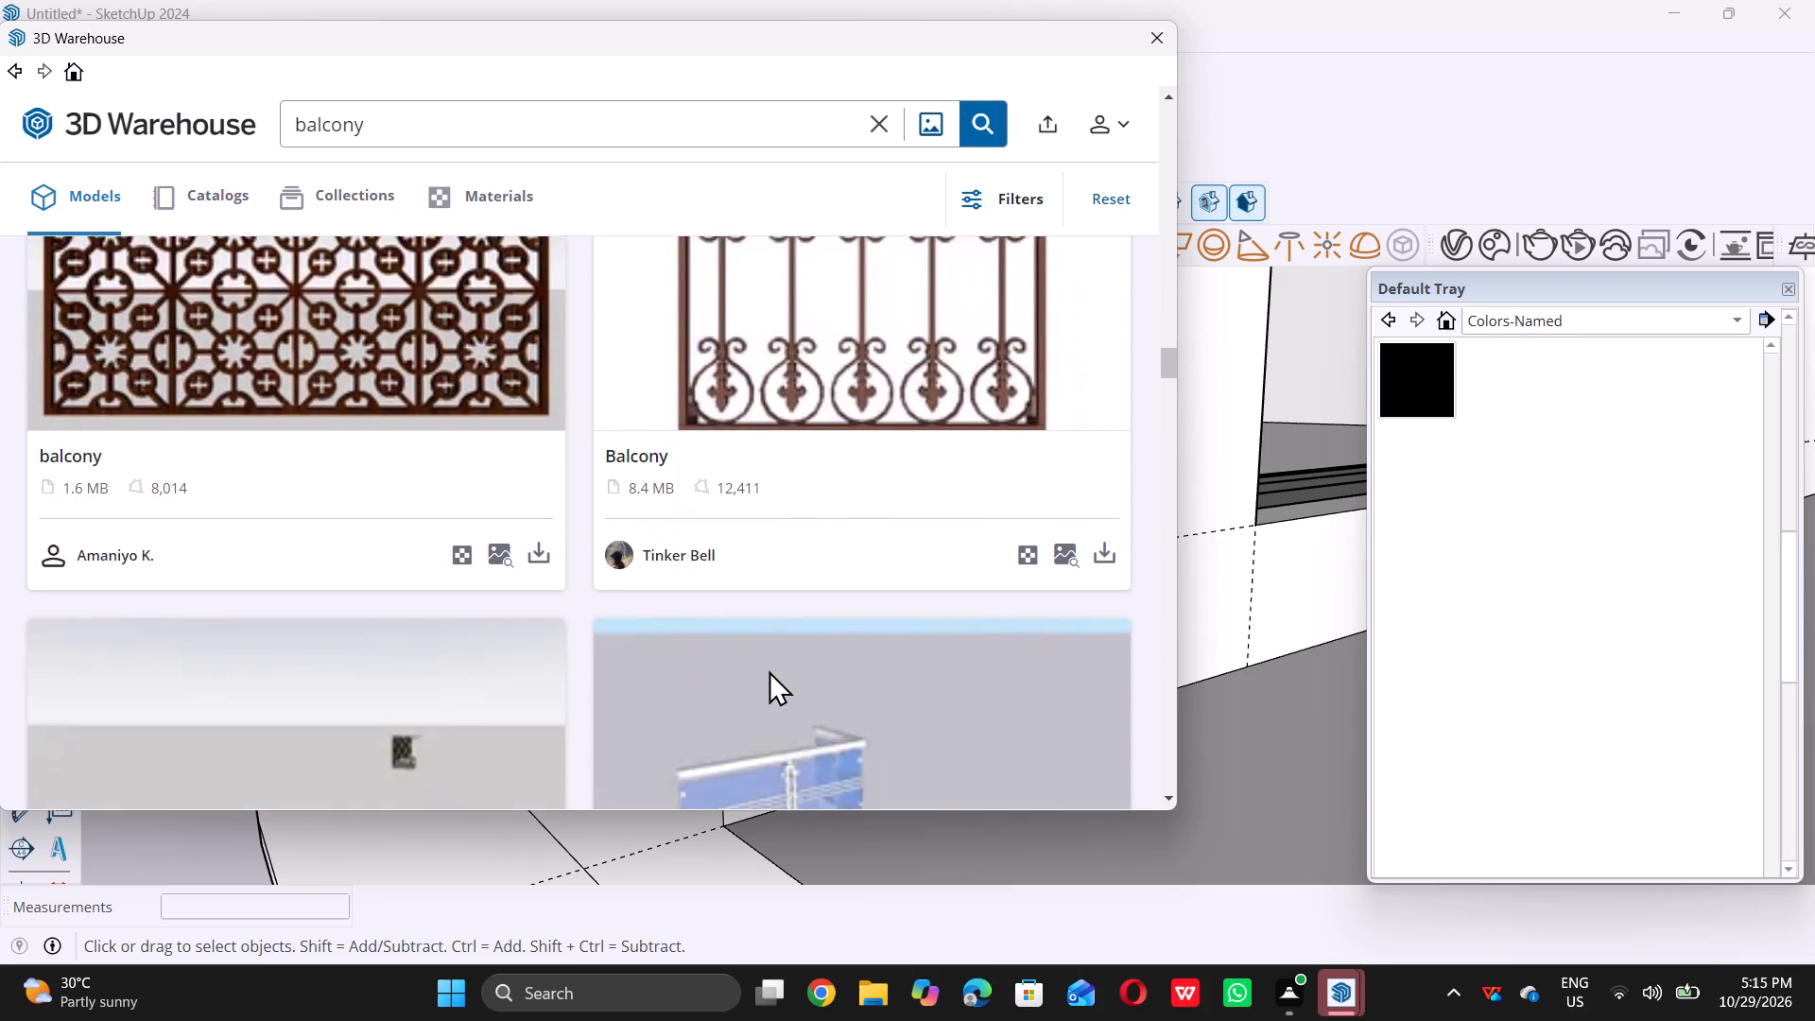
scroll(769, 670, "down", 3)
scroll(769, 670, "up", 2)
scroll(769, 670, "down", 1)
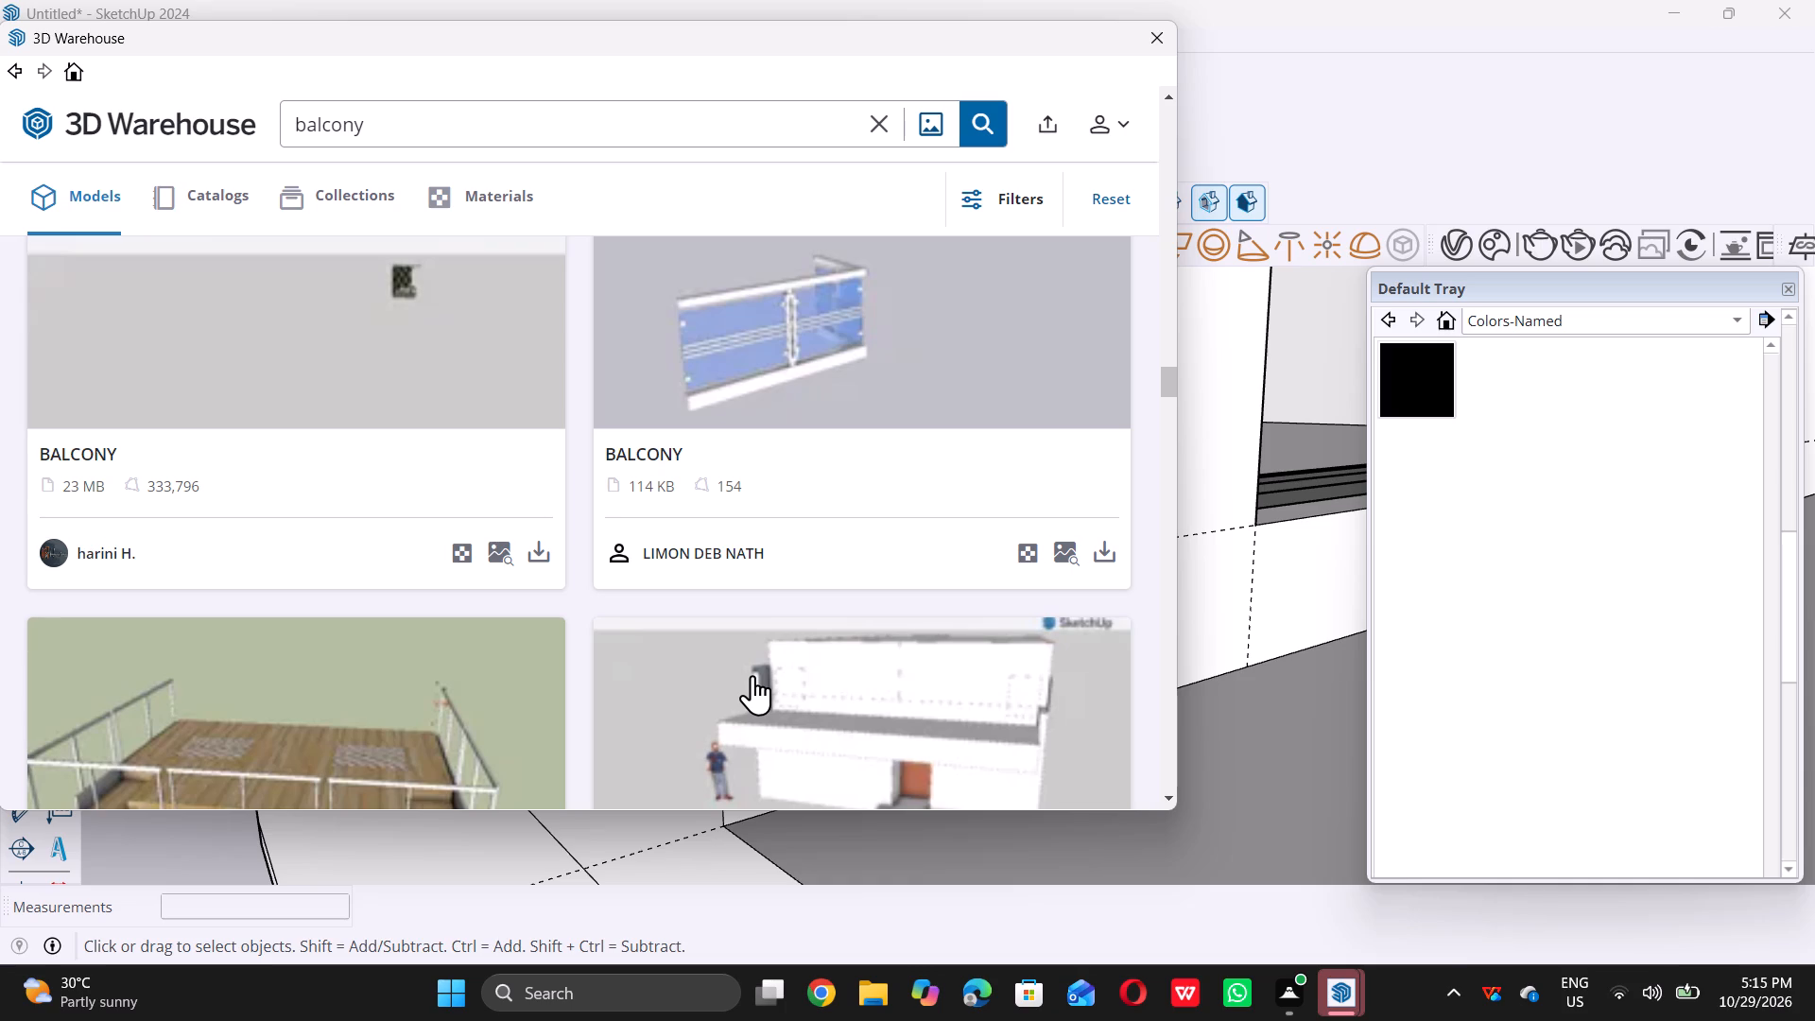
scroll(752, 675, "down", 12)
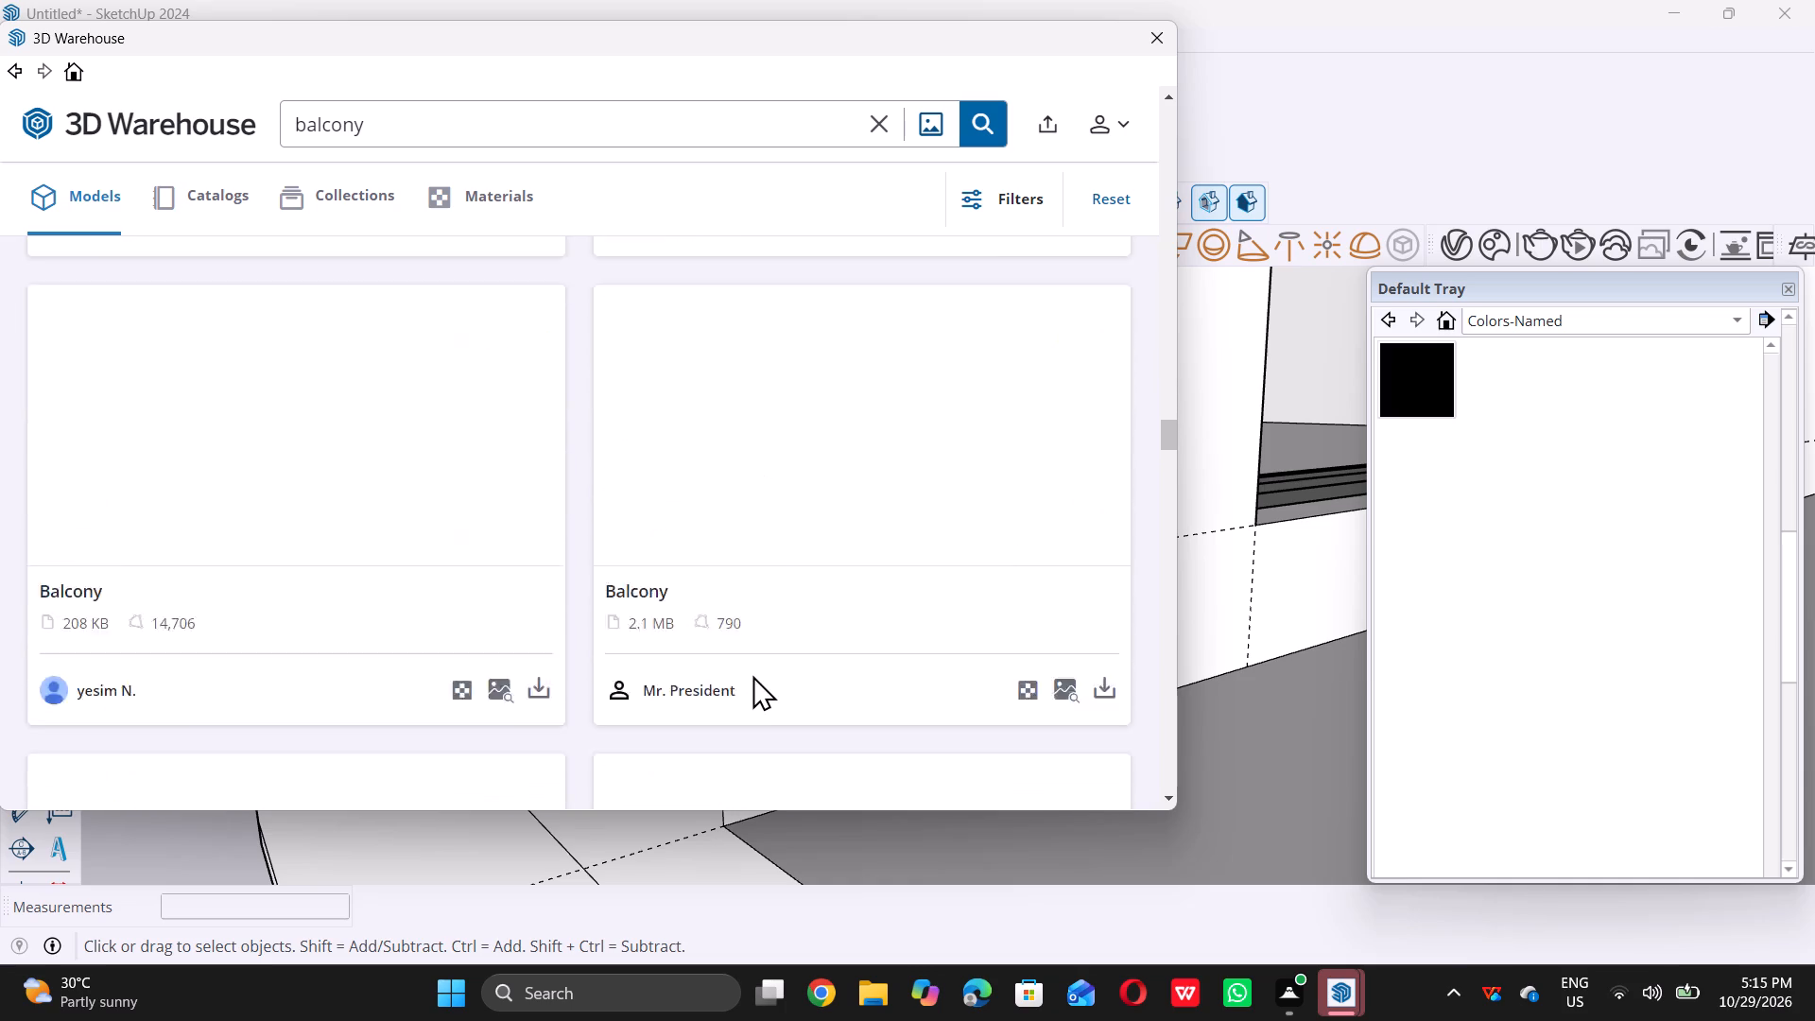
scroll(752, 675, "up", 4)
scroll(752, 675, "down", 1)
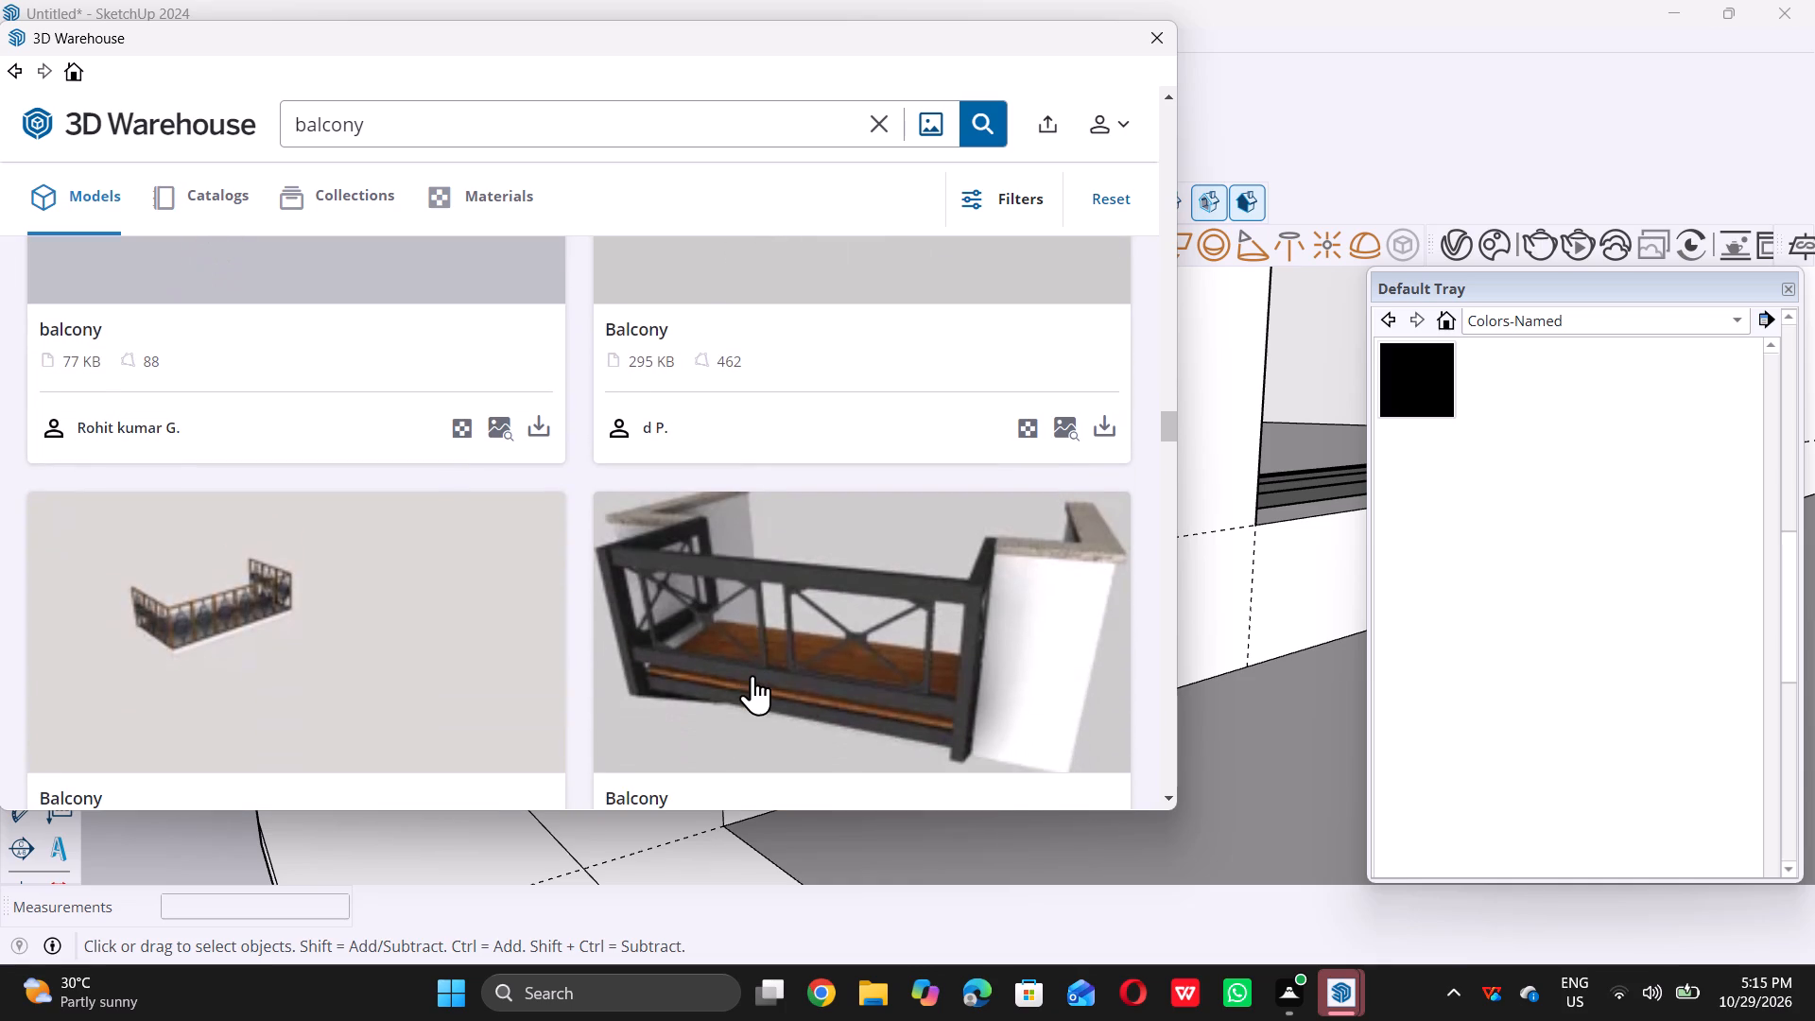
scroll(752, 675, "down", 3)
scroll(752, 675, "up", 2)
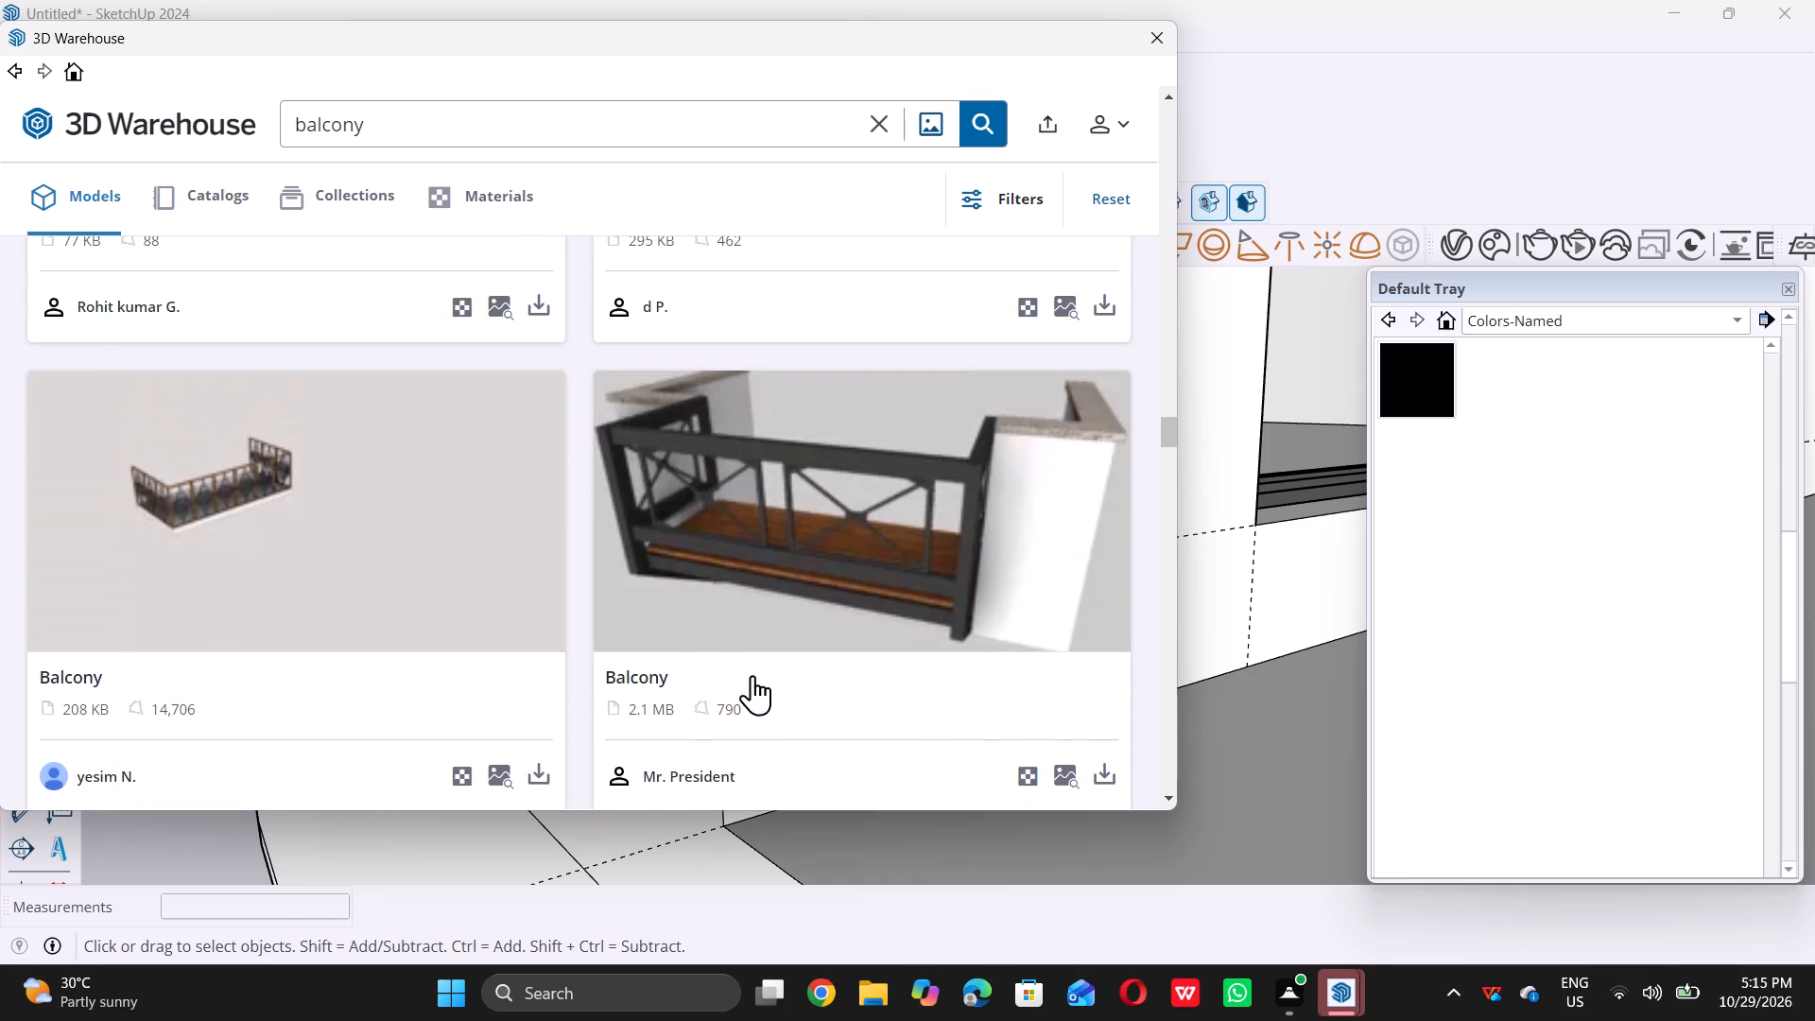
scroll(752, 675, "down", 7)
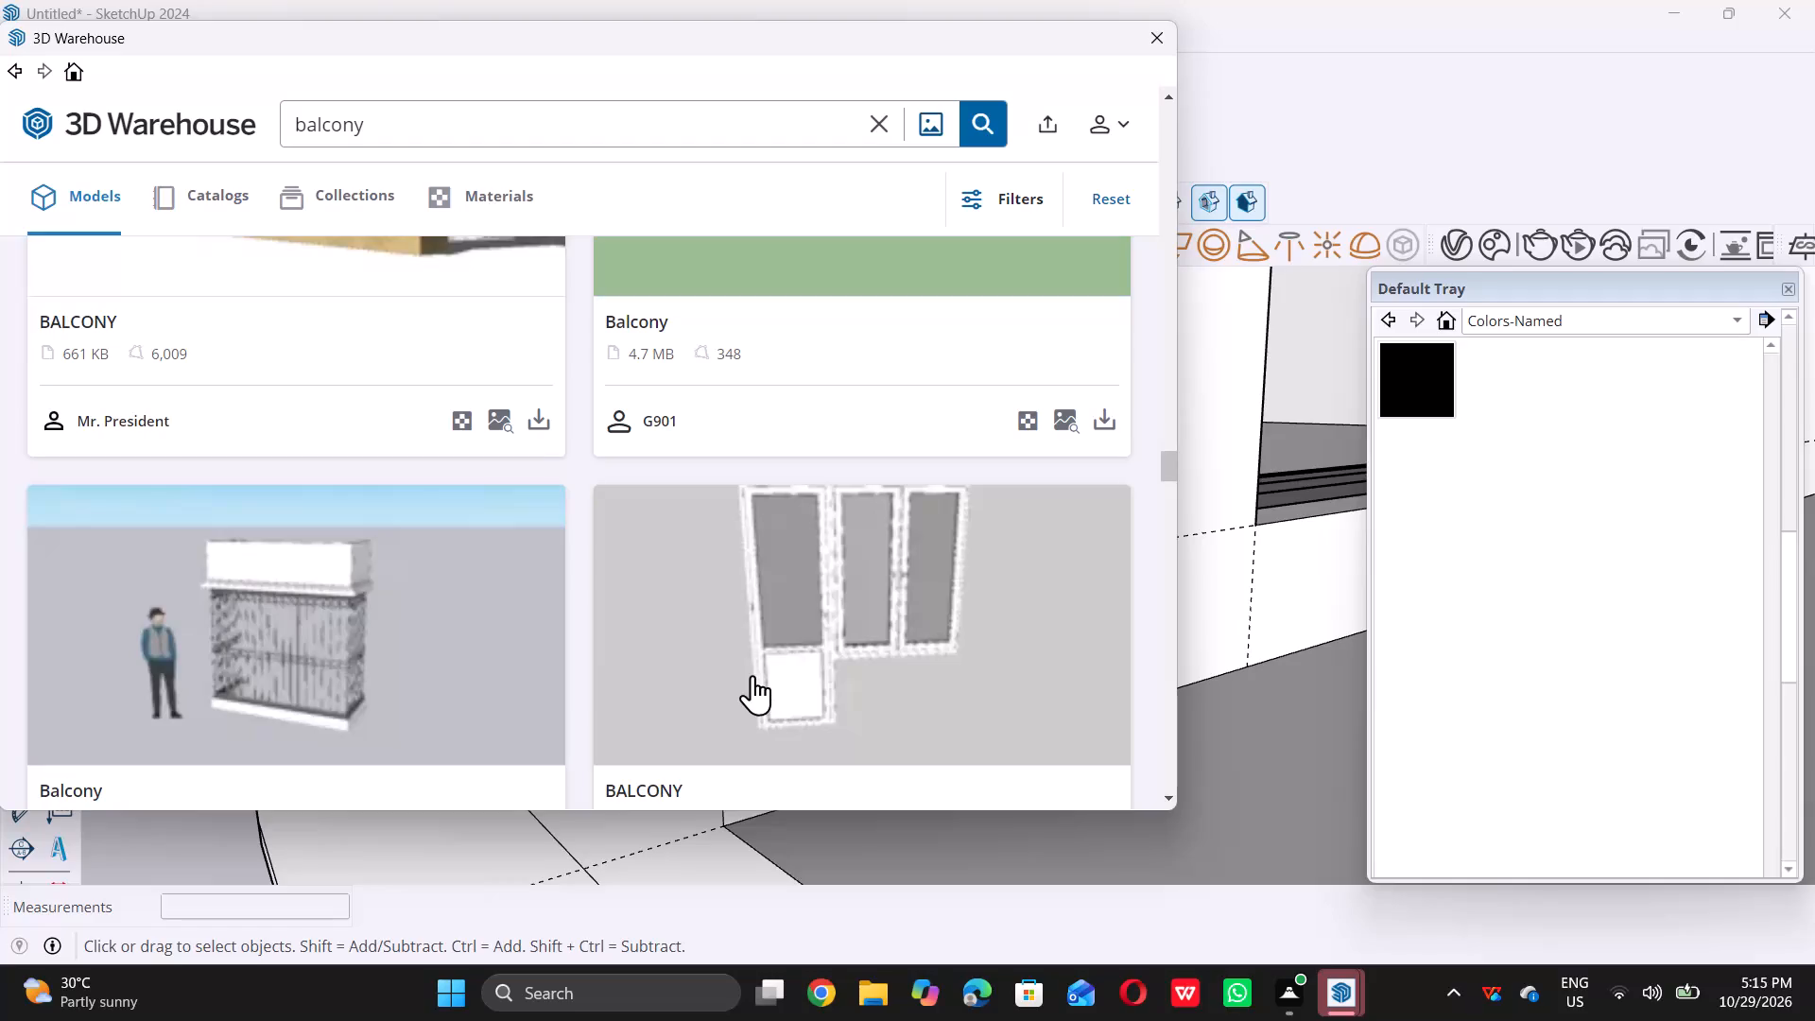
scroll(752, 675, "down", 6)
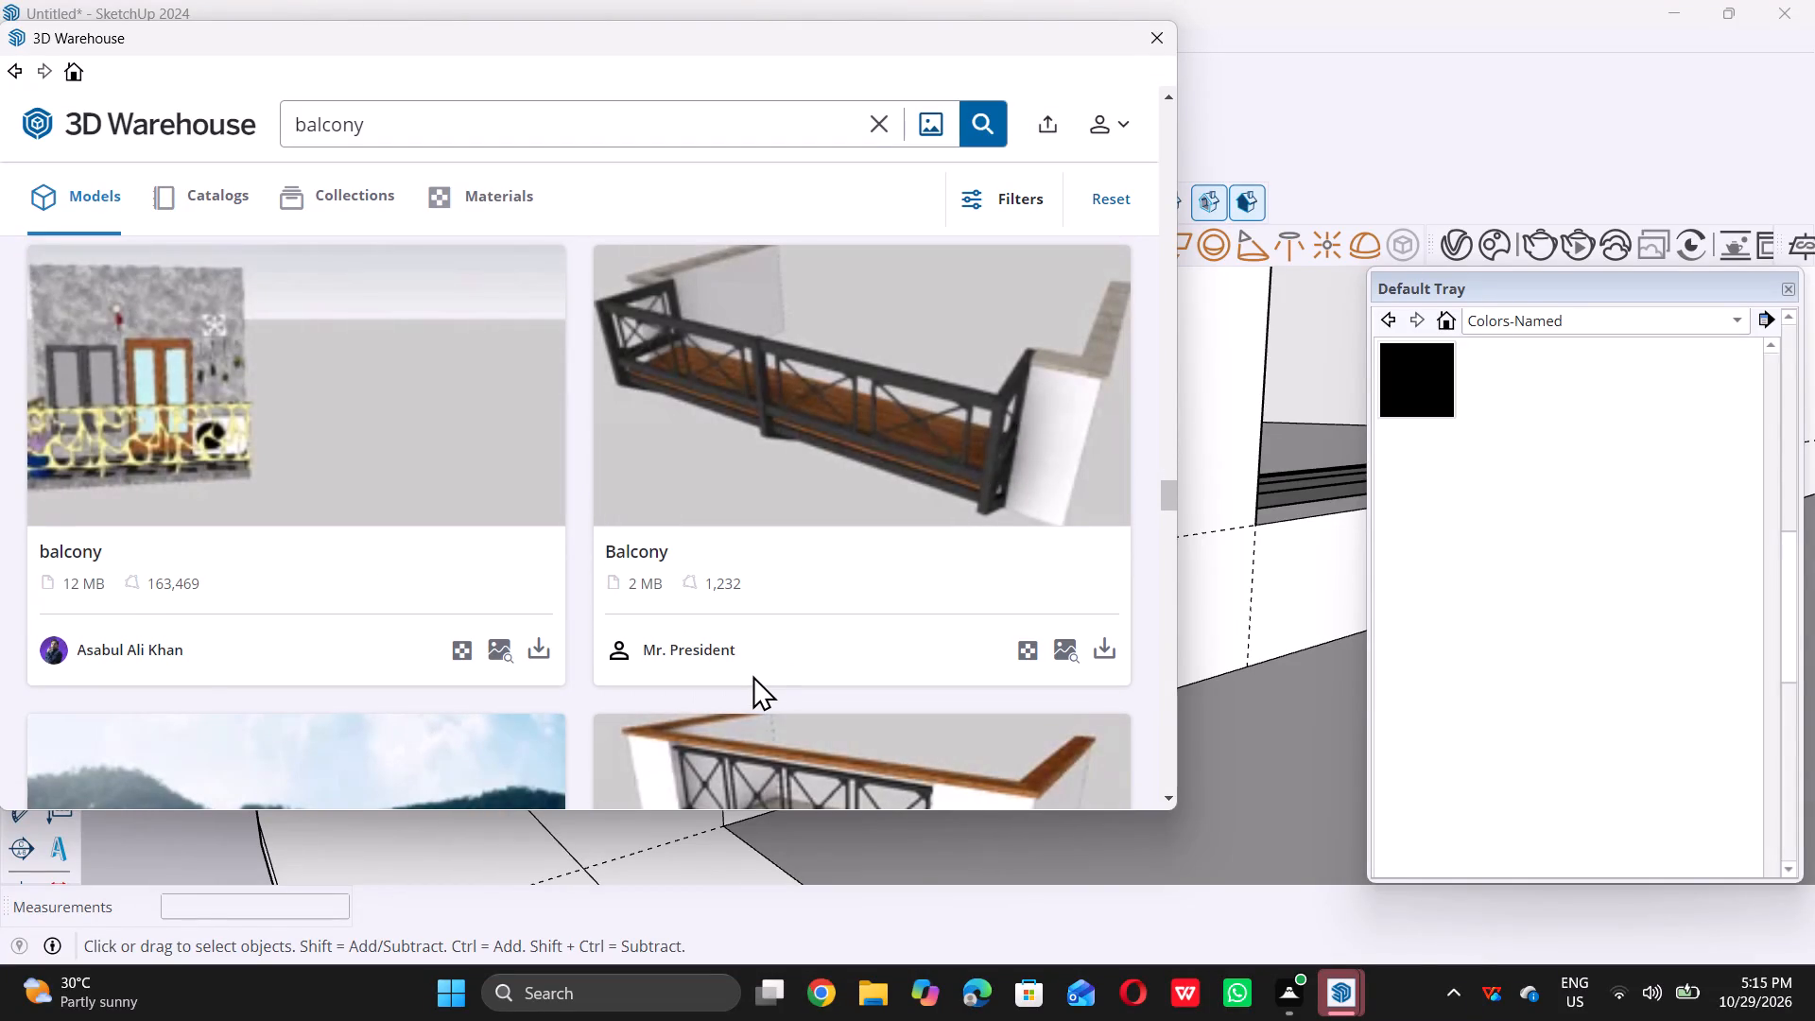
scroll(752, 675, "down", 9)
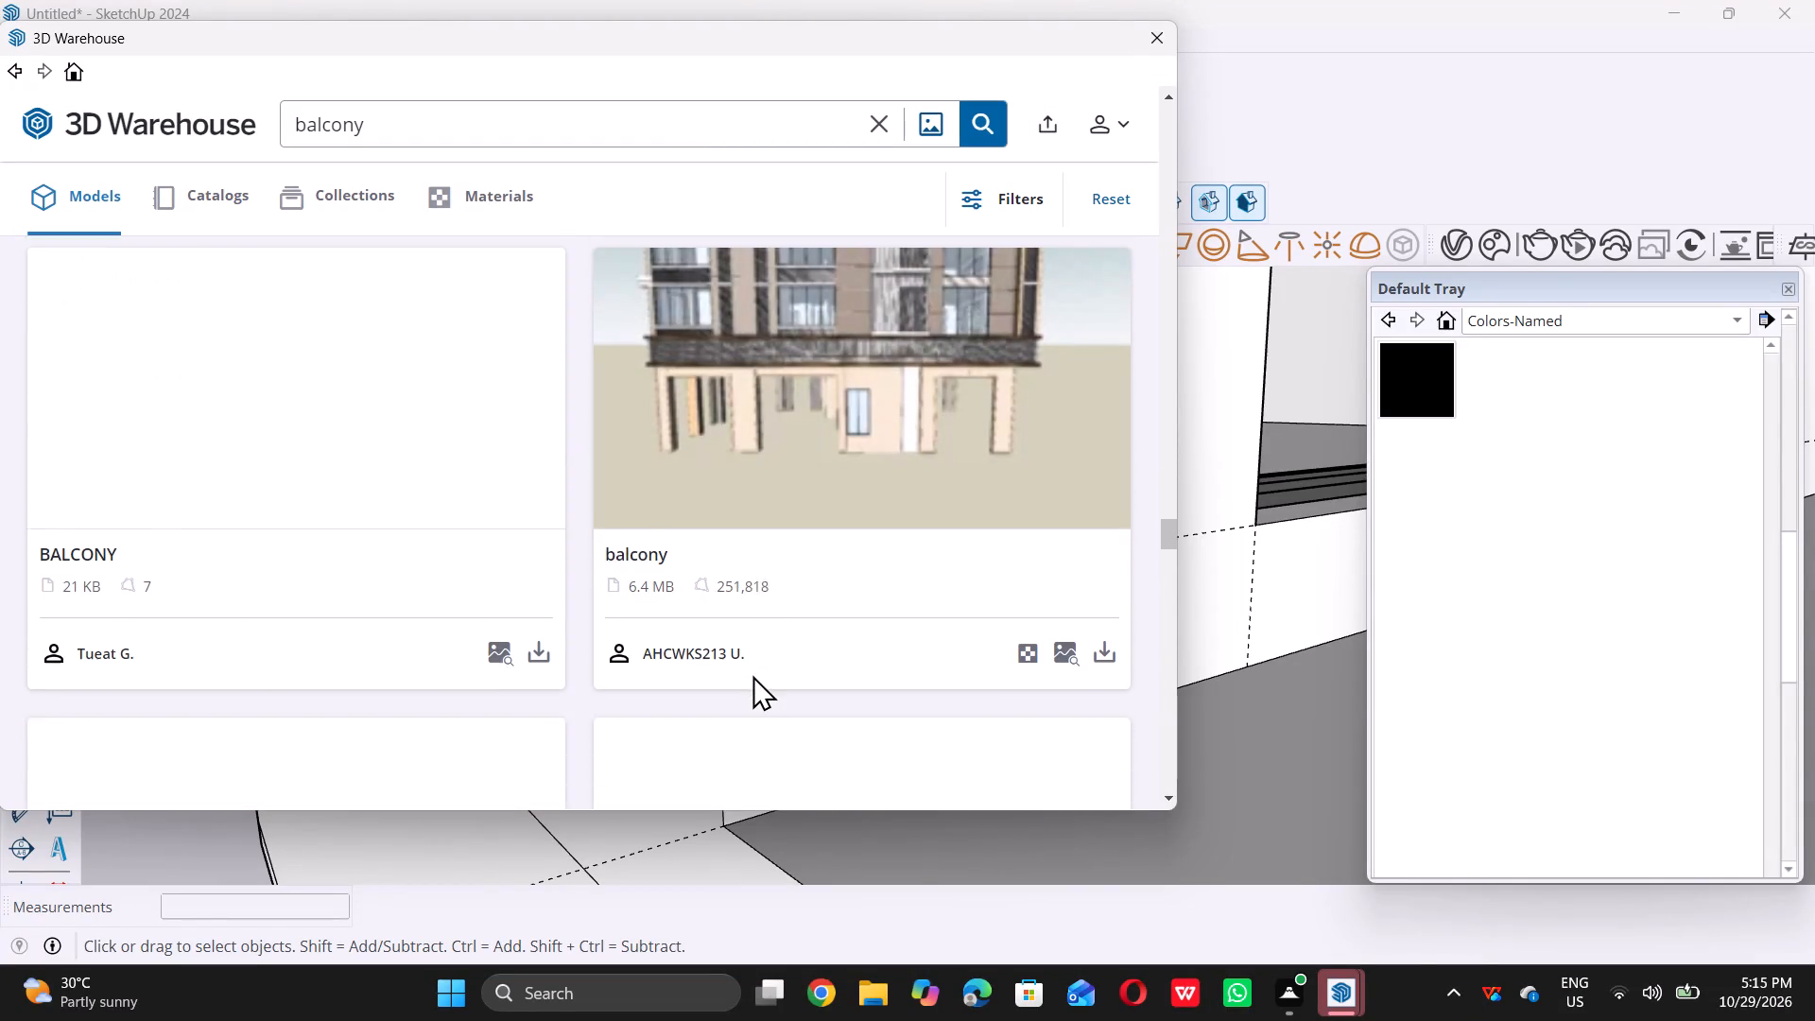
scroll(752, 675, "down", 7)
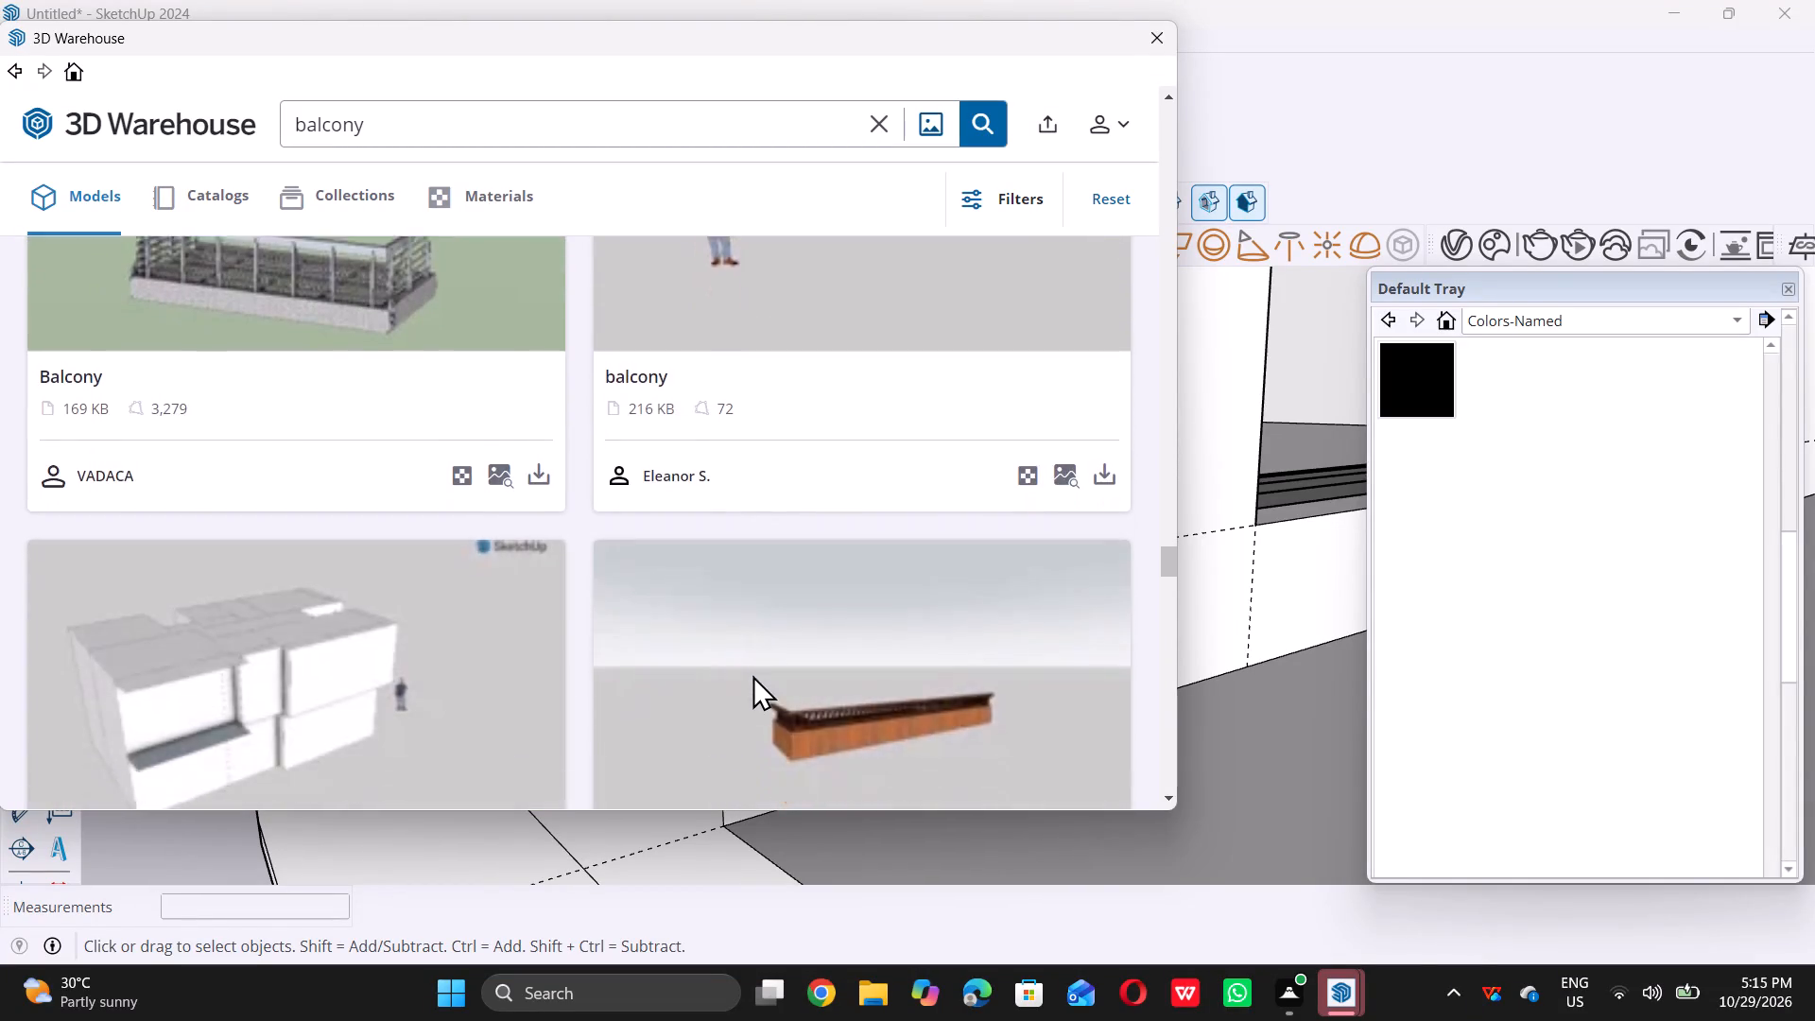
scroll(752, 675, "down", 3)
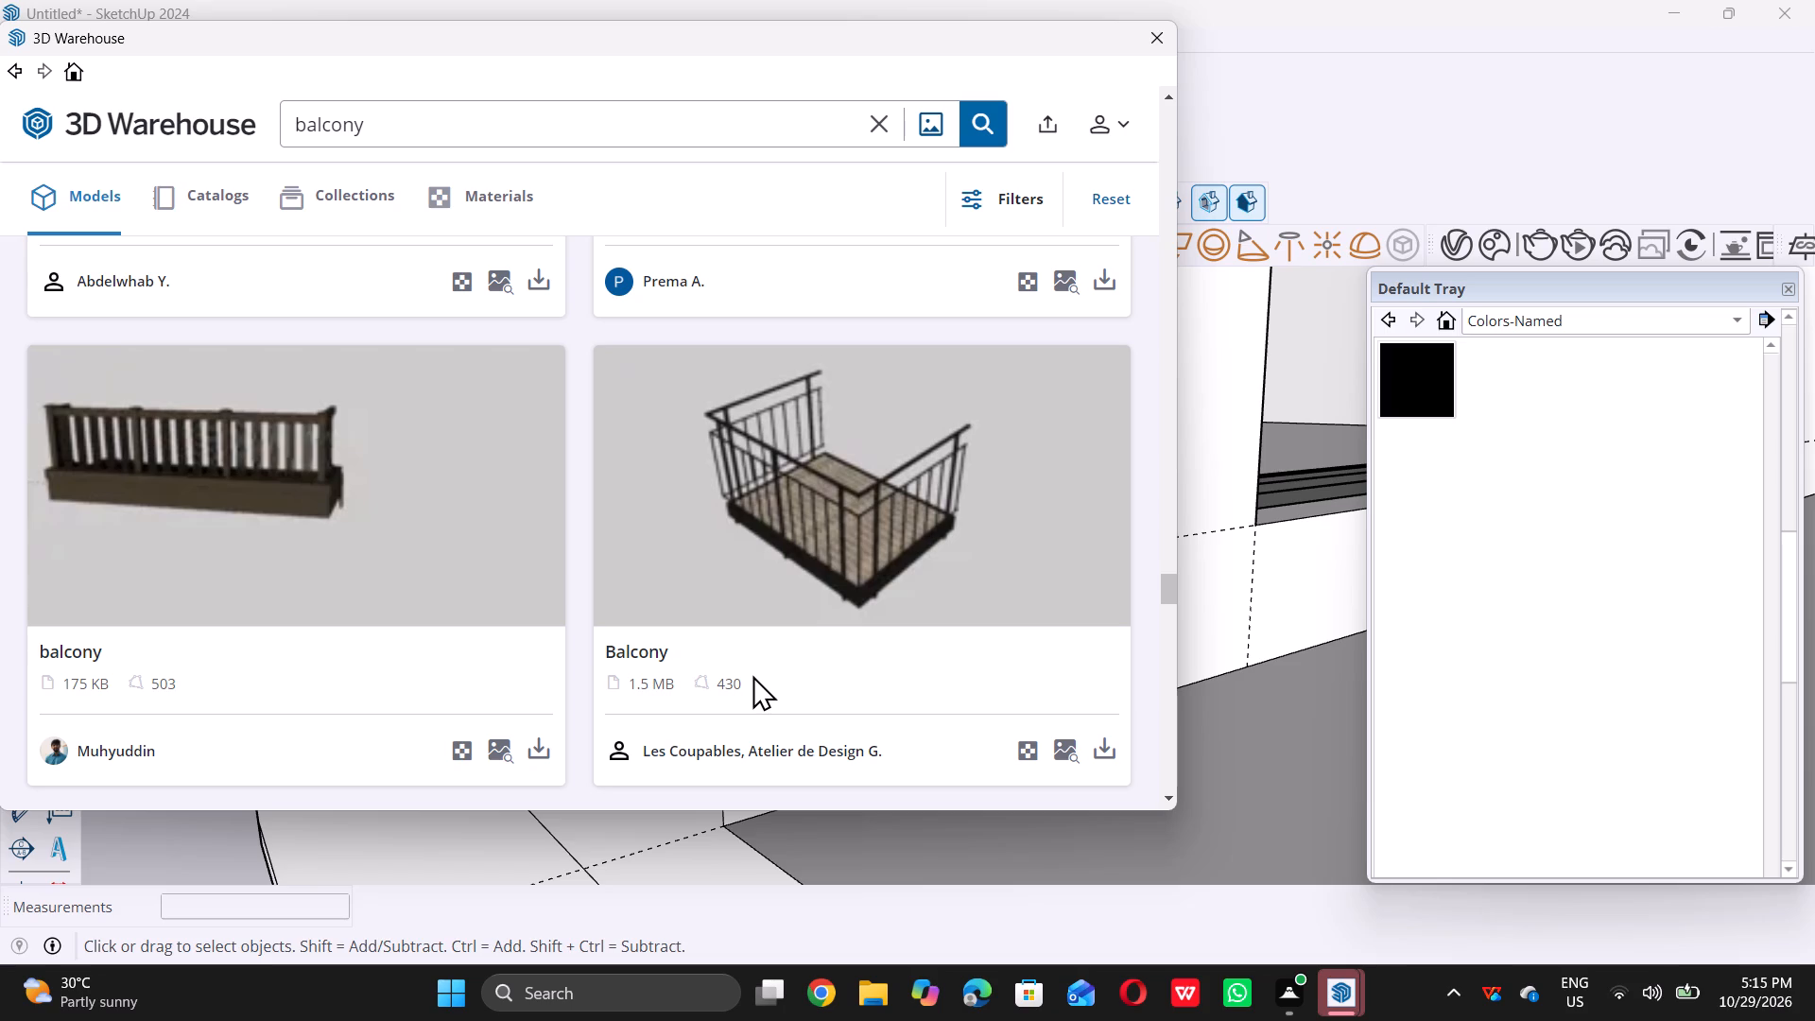
scroll(442, 728, "down", 2)
scroll(450, 723, "up", 3)
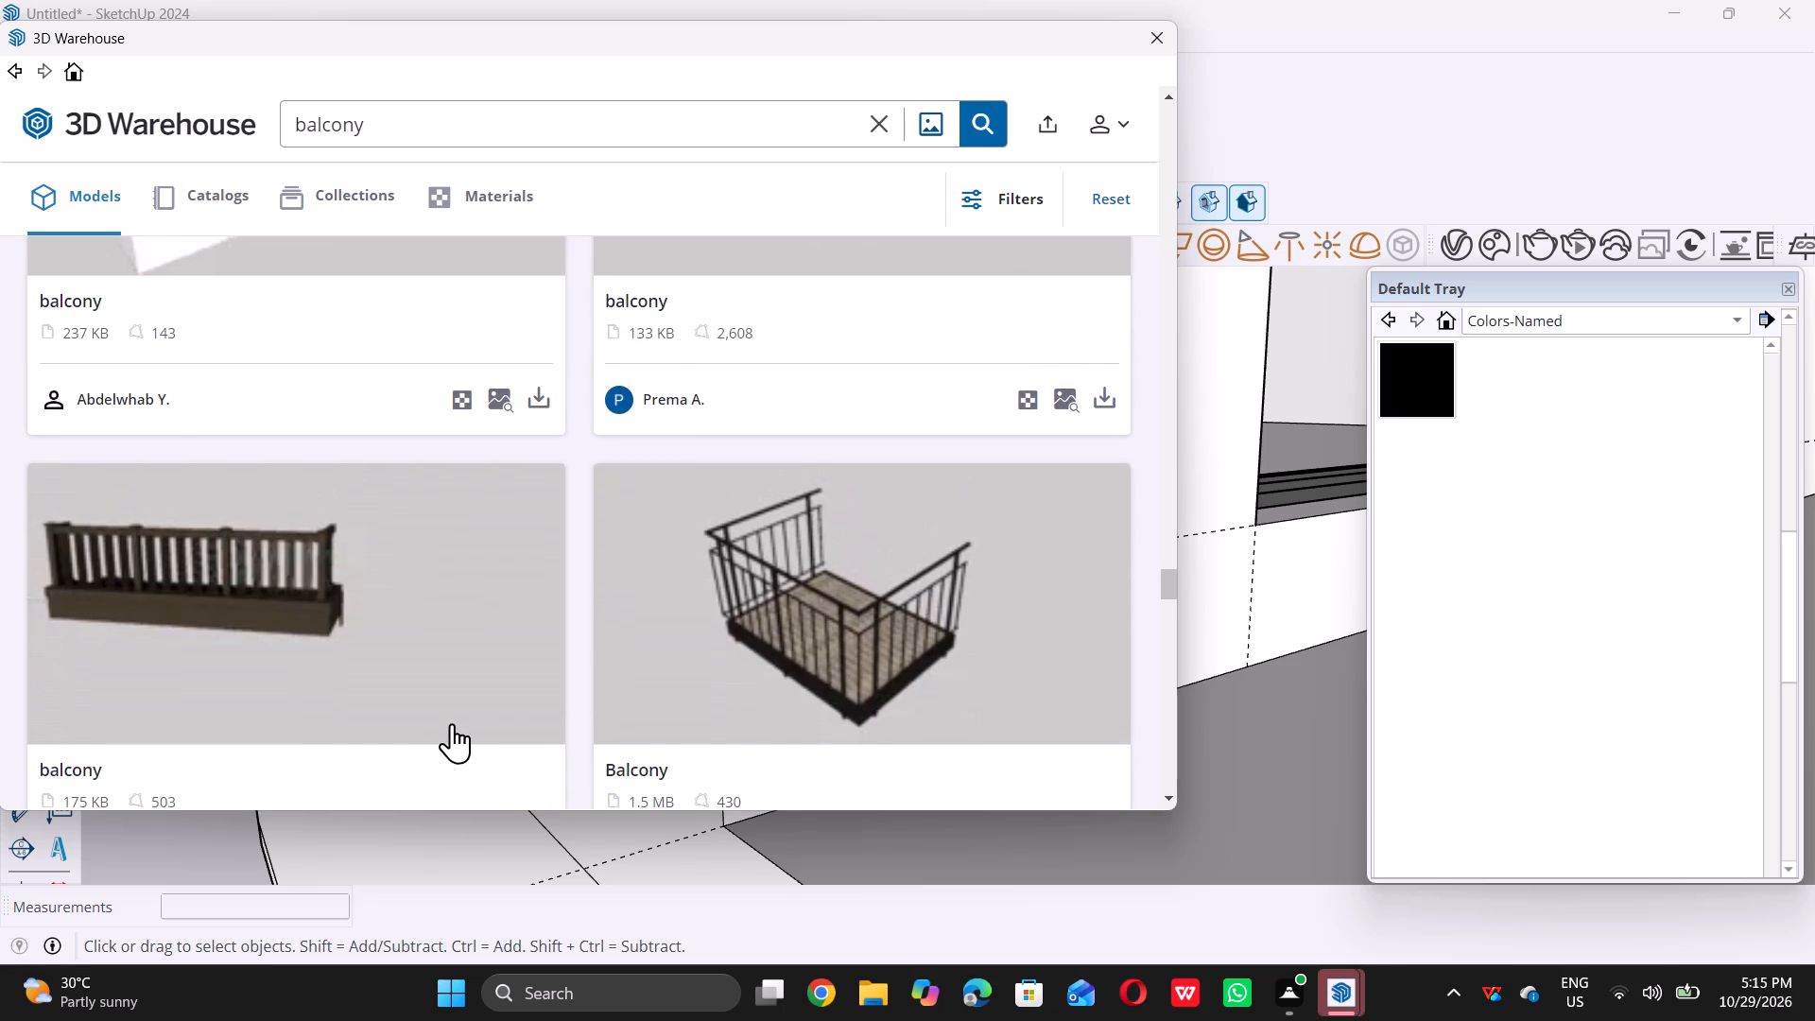
scroll(461, 718, "up", 3)
scroll(463, 716, "down", 4)
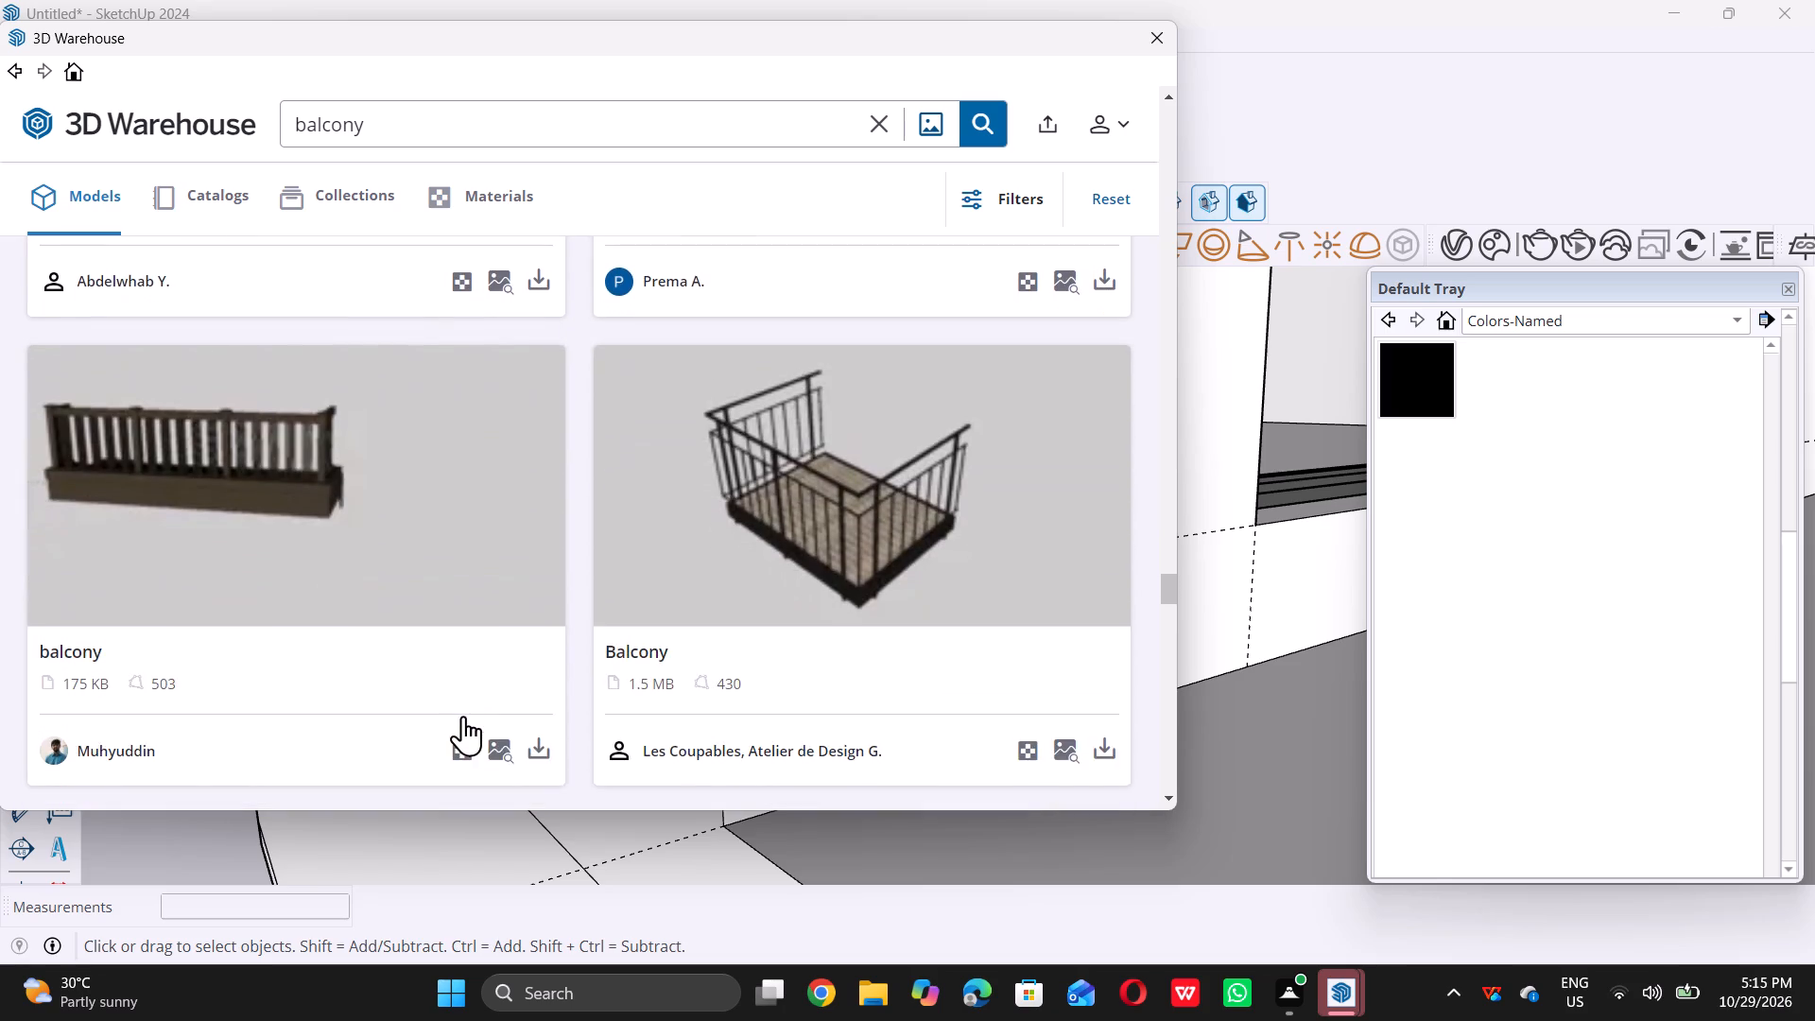
scroll(463, 716, "down", 6)
scroll(562, 718, "down", 6)
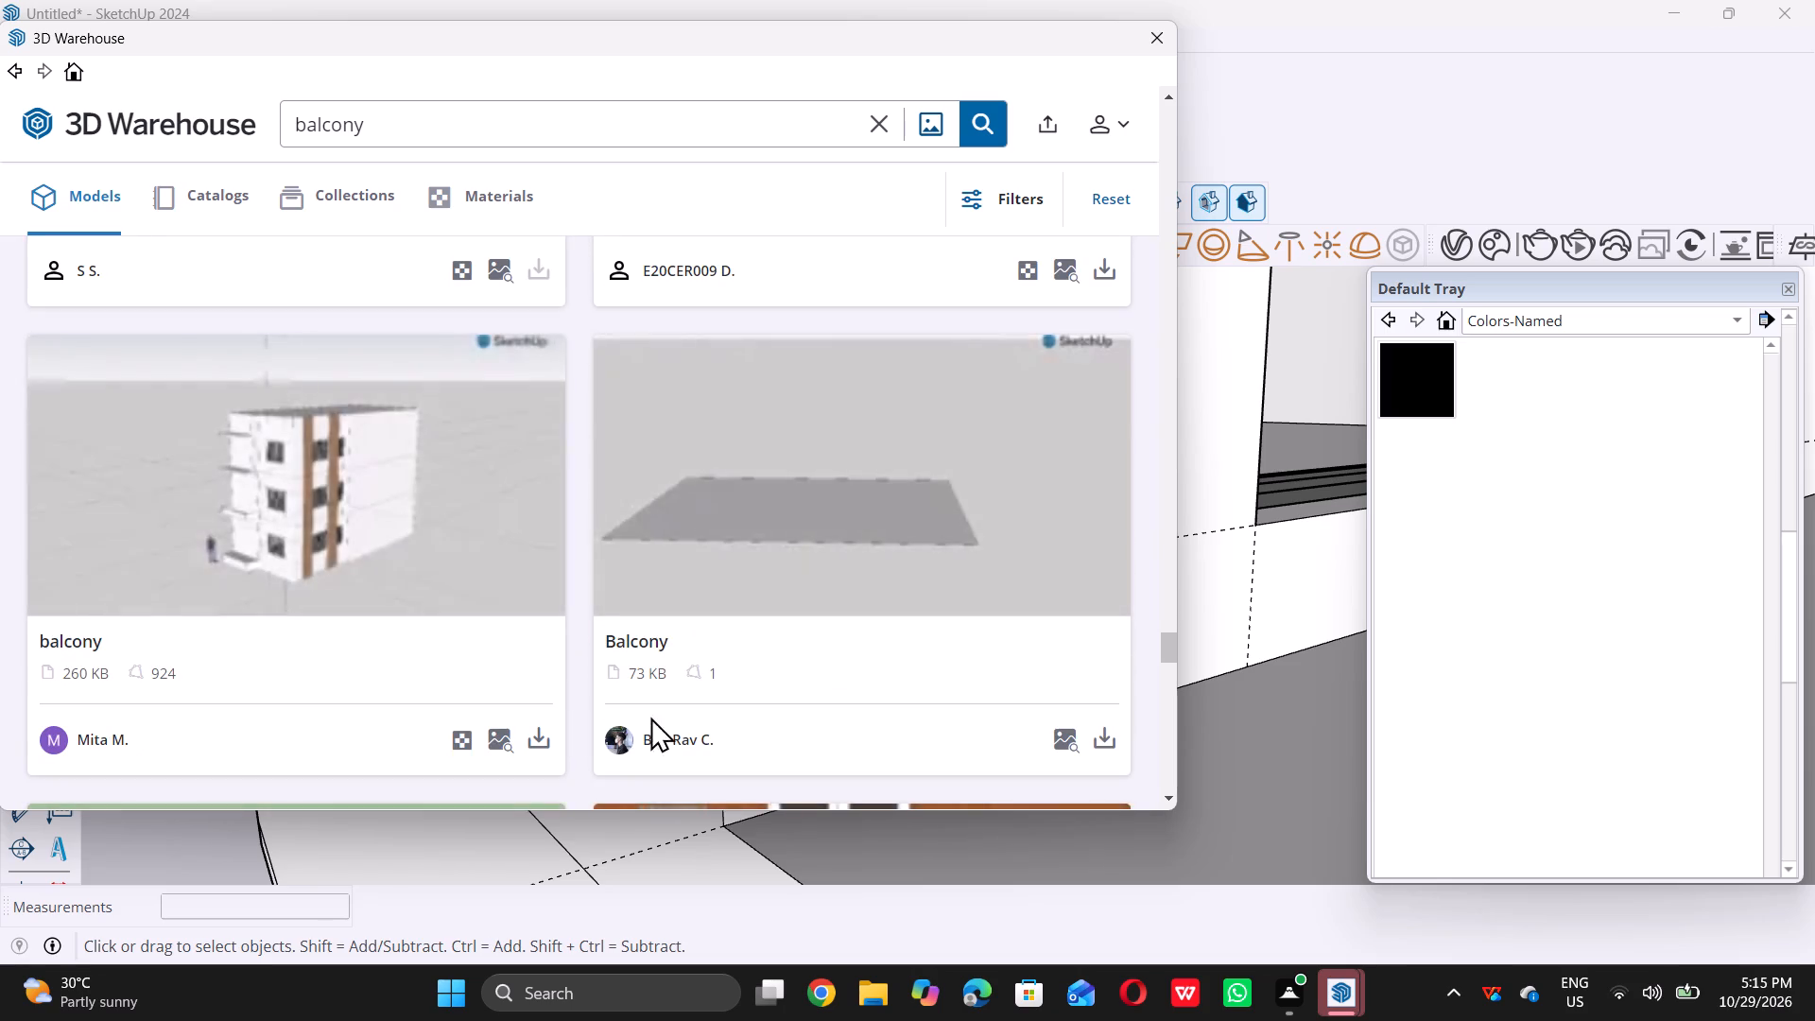
scroll(653, 714, "down", 10)
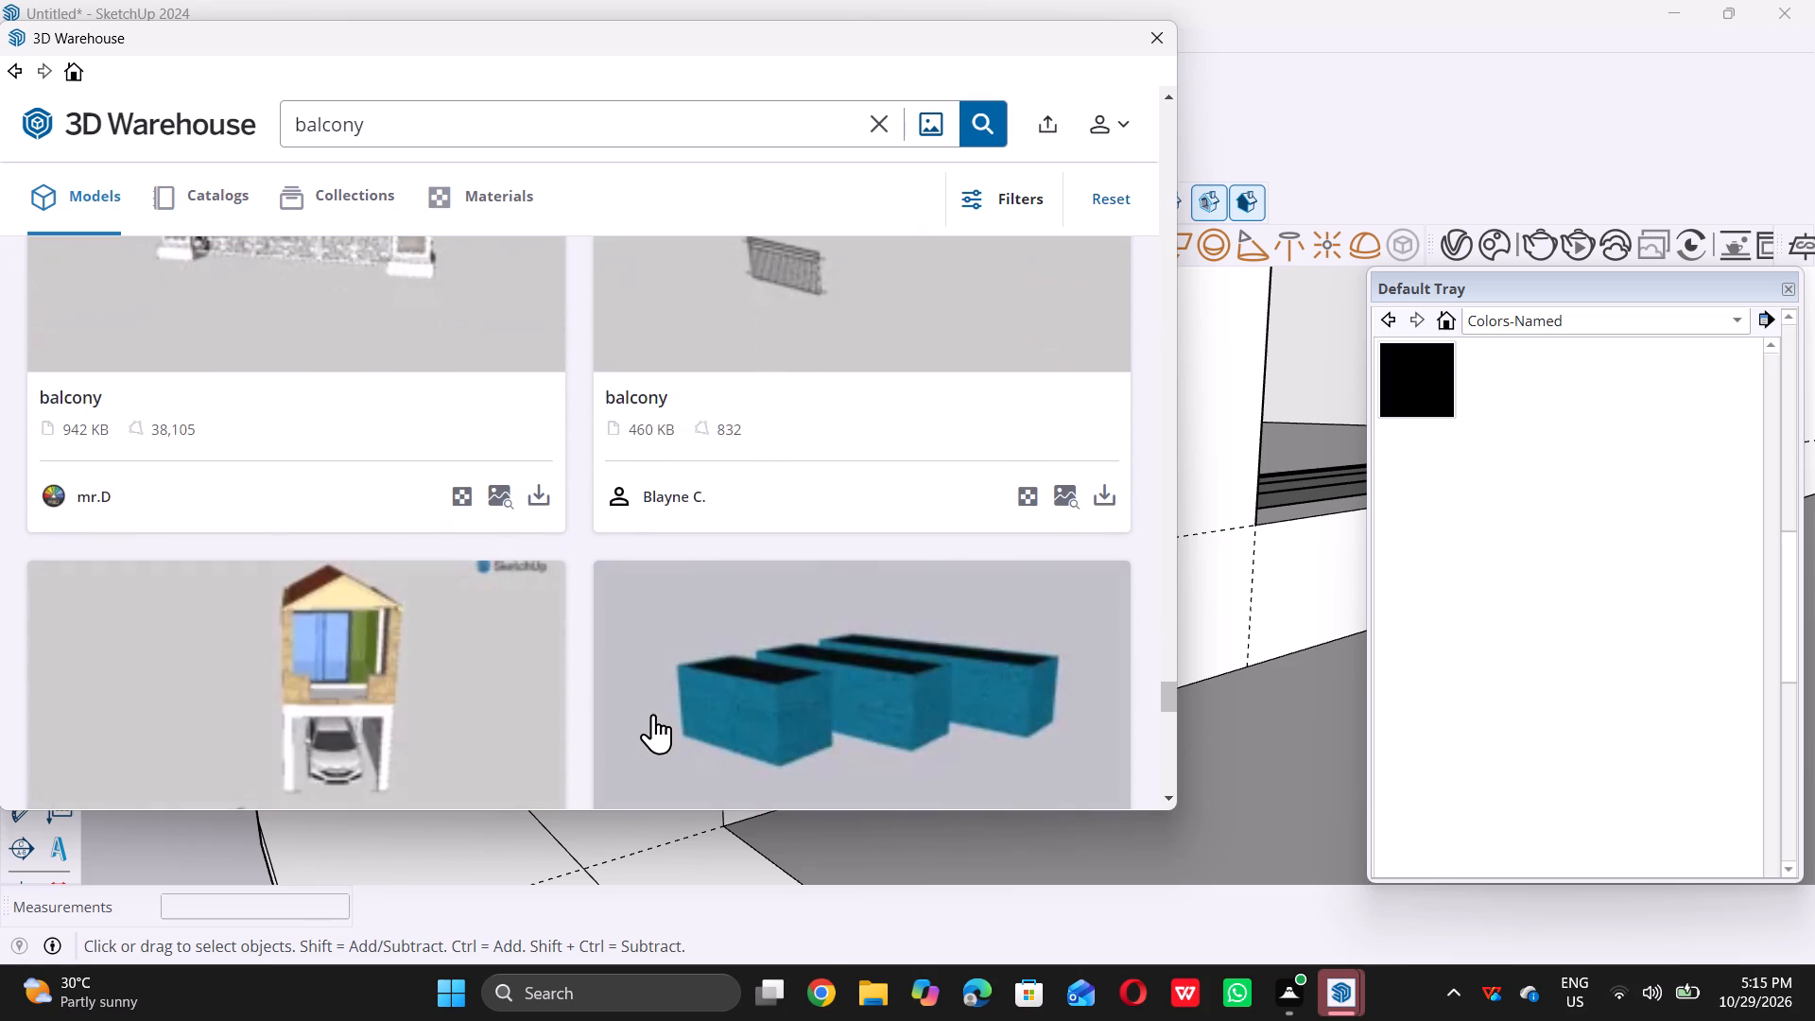
scroll(653, 714, "up", 3)
scroll(653, 714, "down", 6)
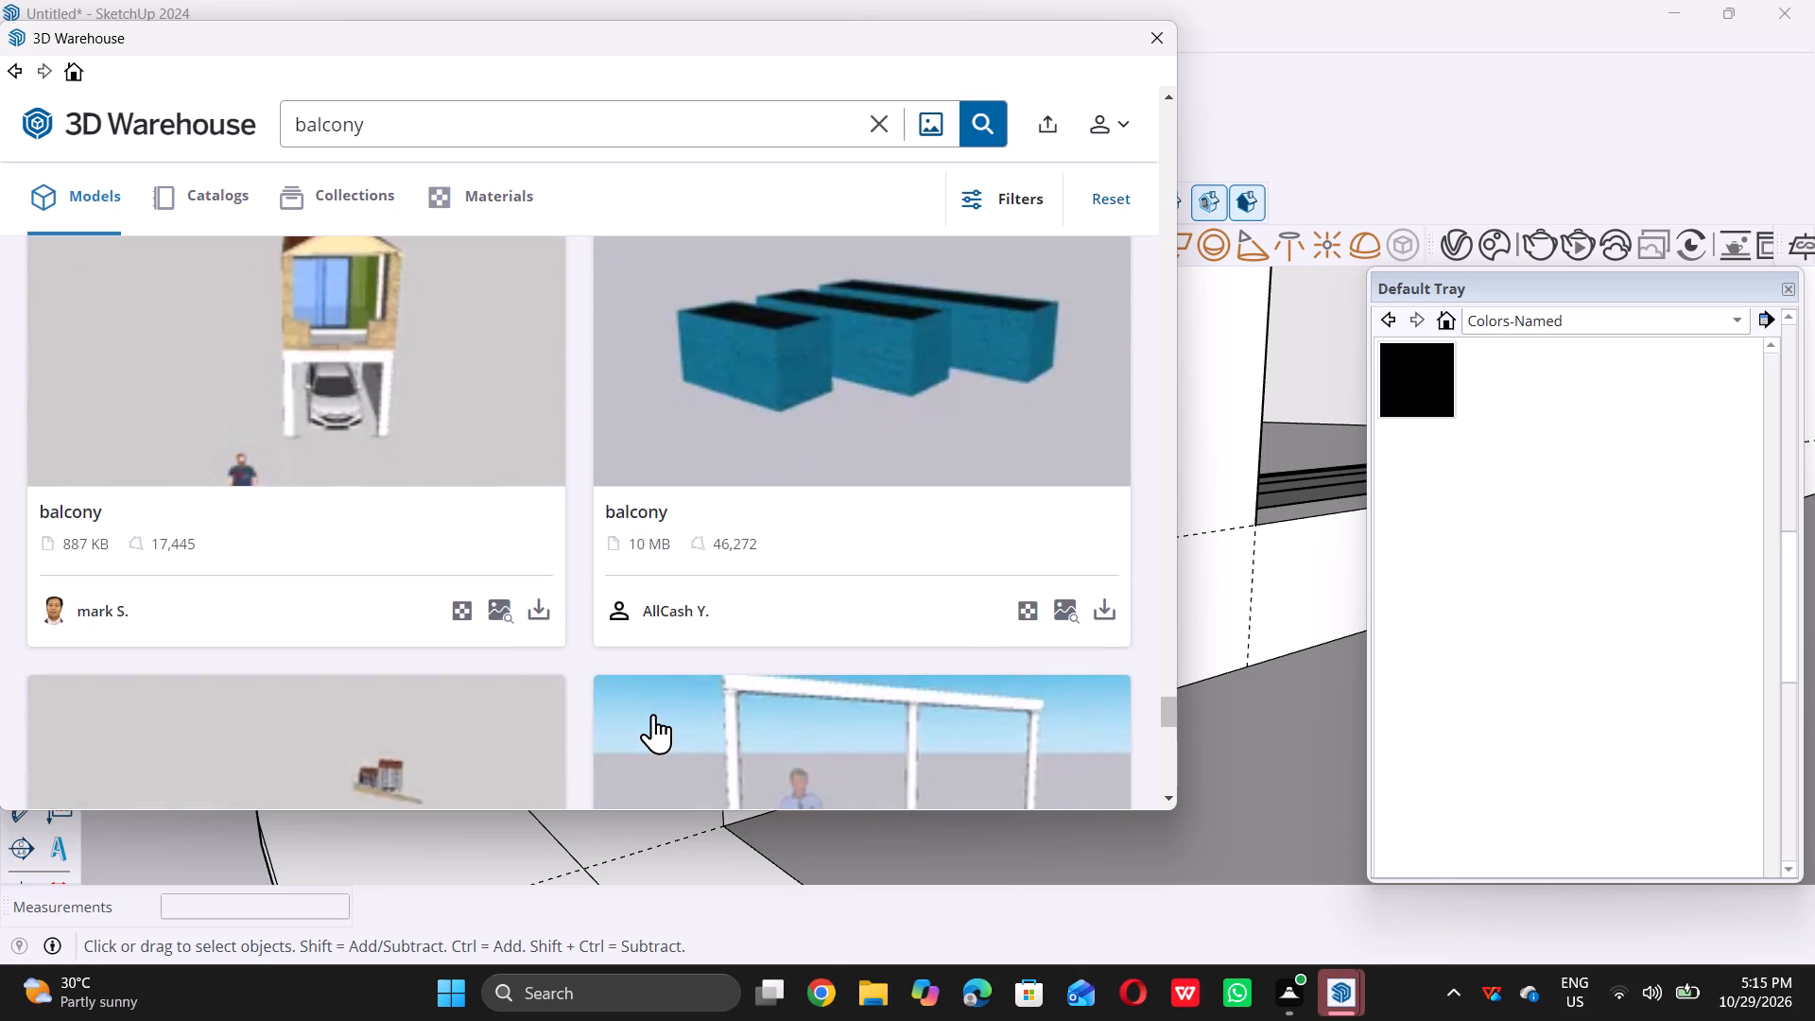
scroll(653, 714, "down", 5)
scroll(653, 714, "up", 2)
scroll(653, 714, "down", 3)
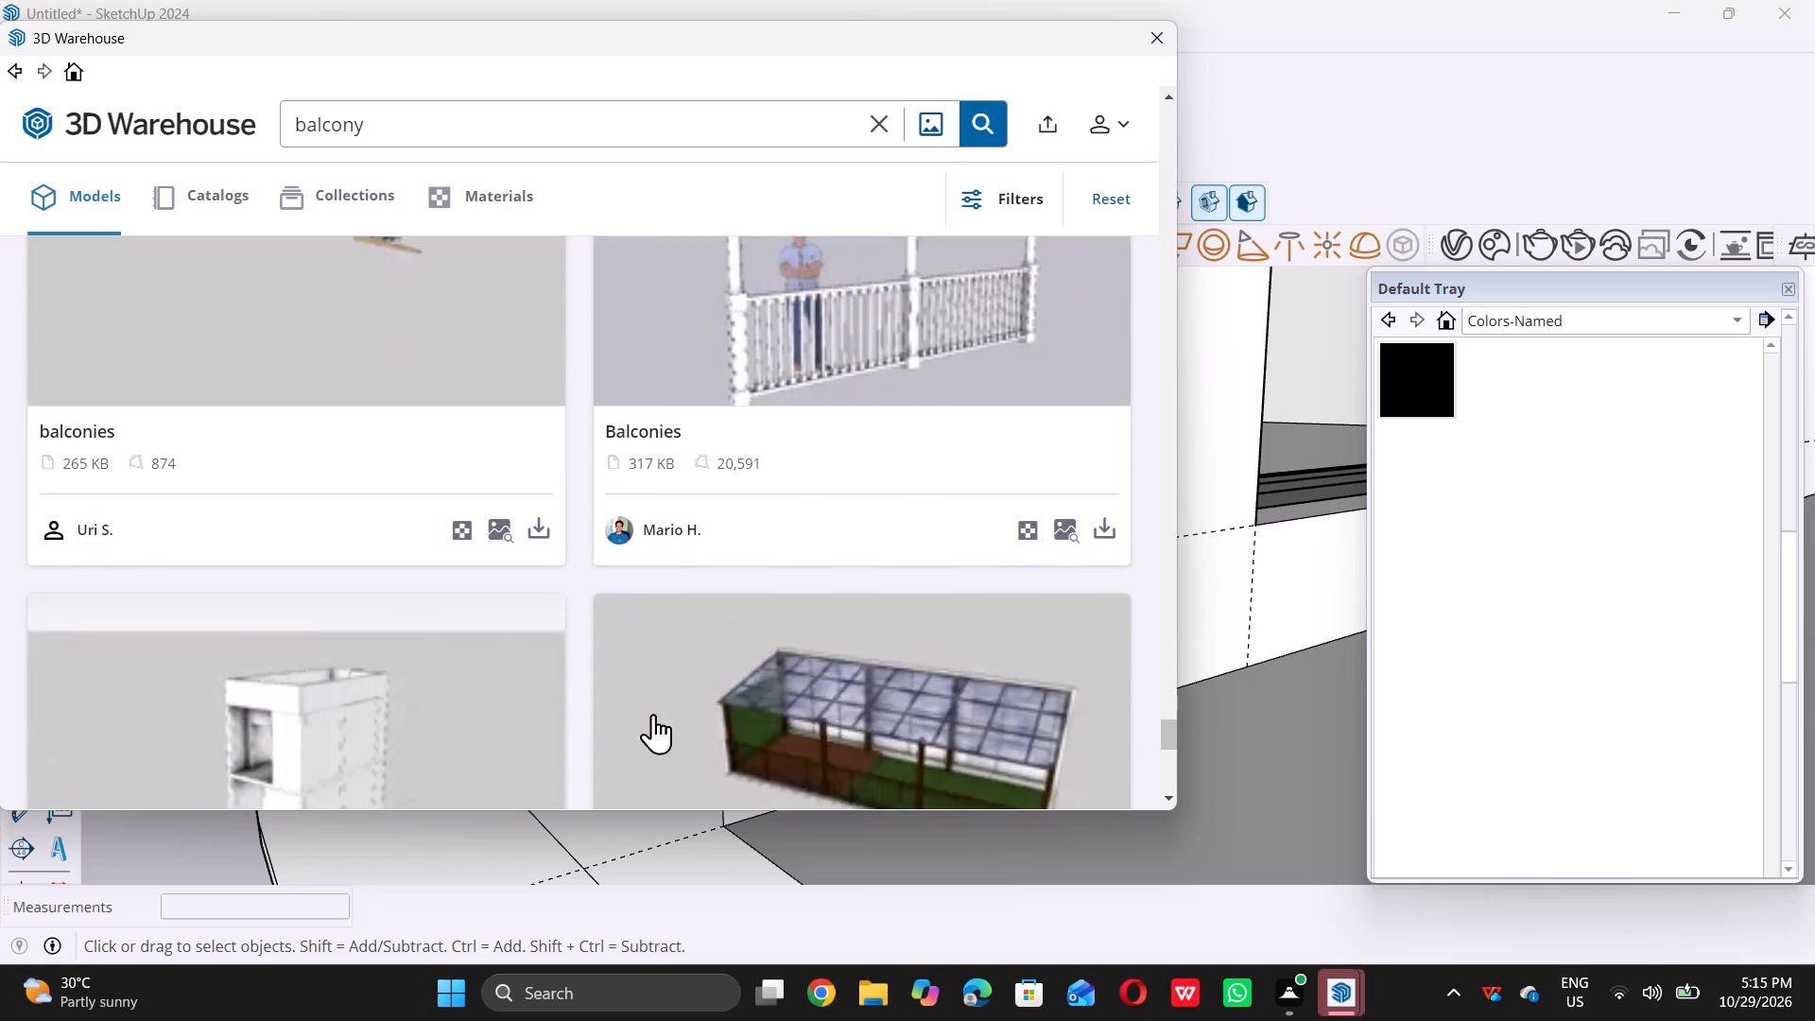
scroll(653, 714, "down", 8)
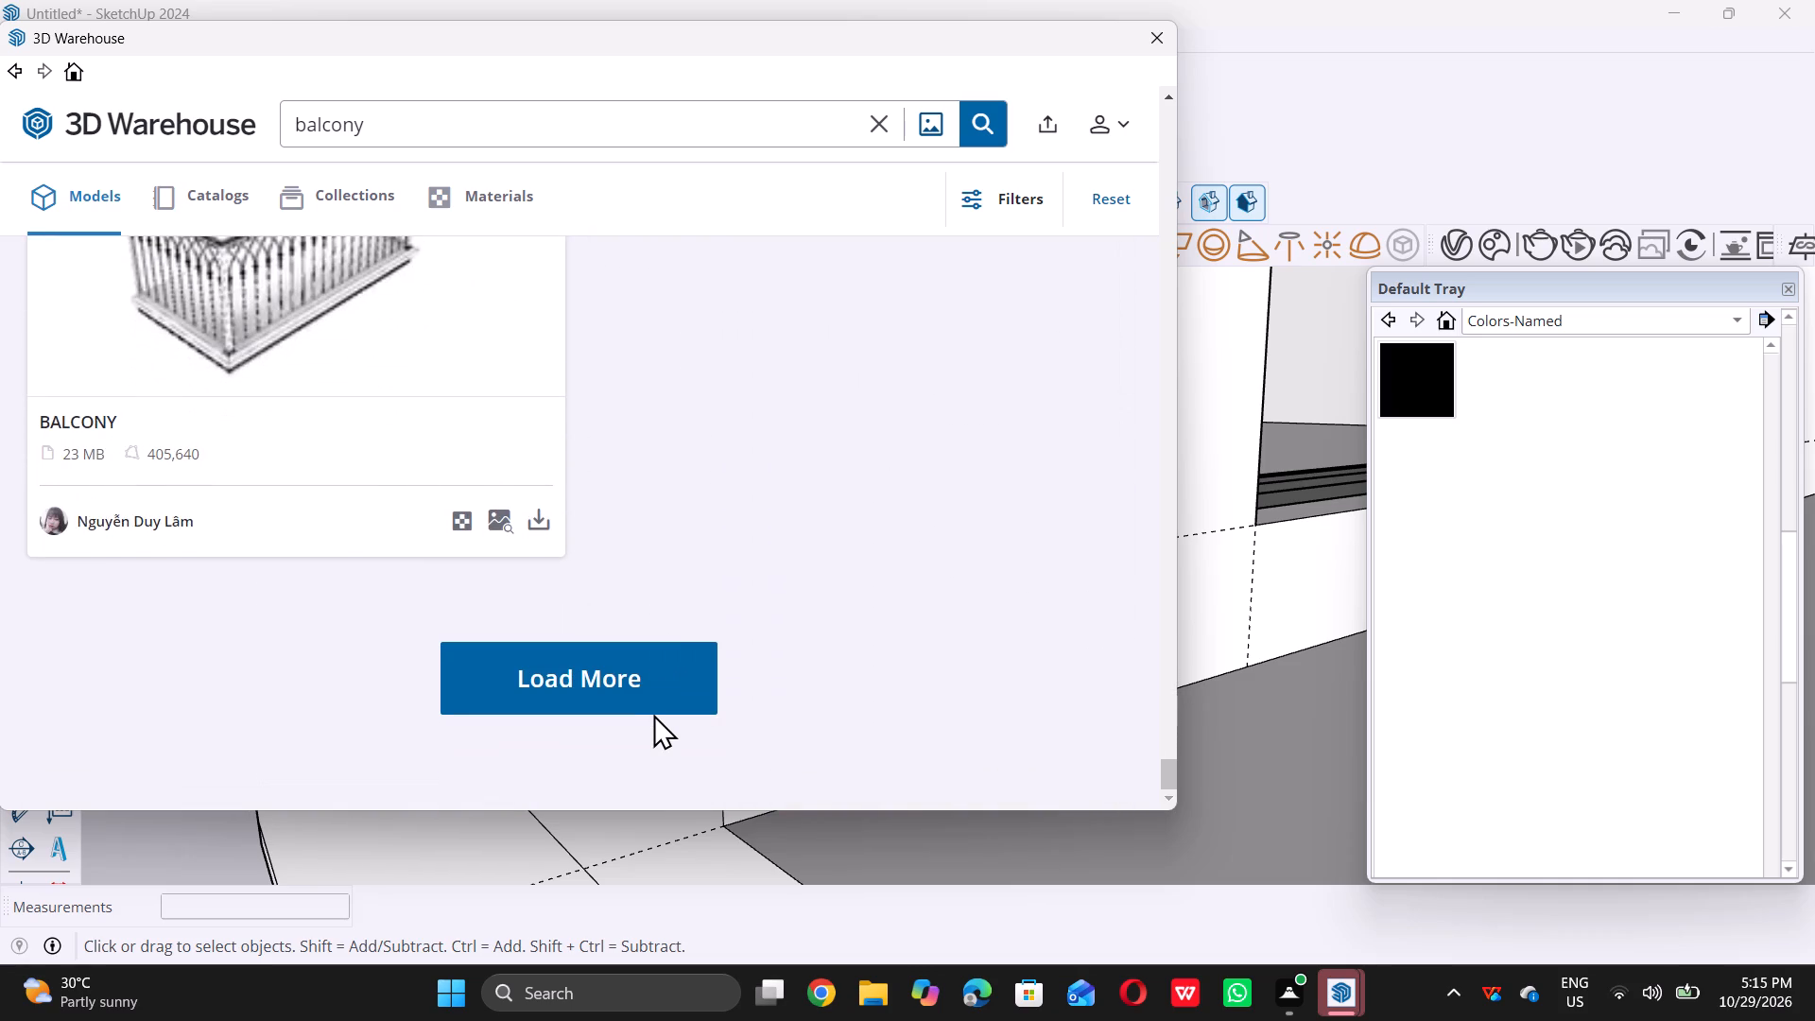
Load more "balcony" results and look through them for a railing or balcony that suits the house's upper facade.
scroll(653, 714, "down", 2)
double_click(674, 696)
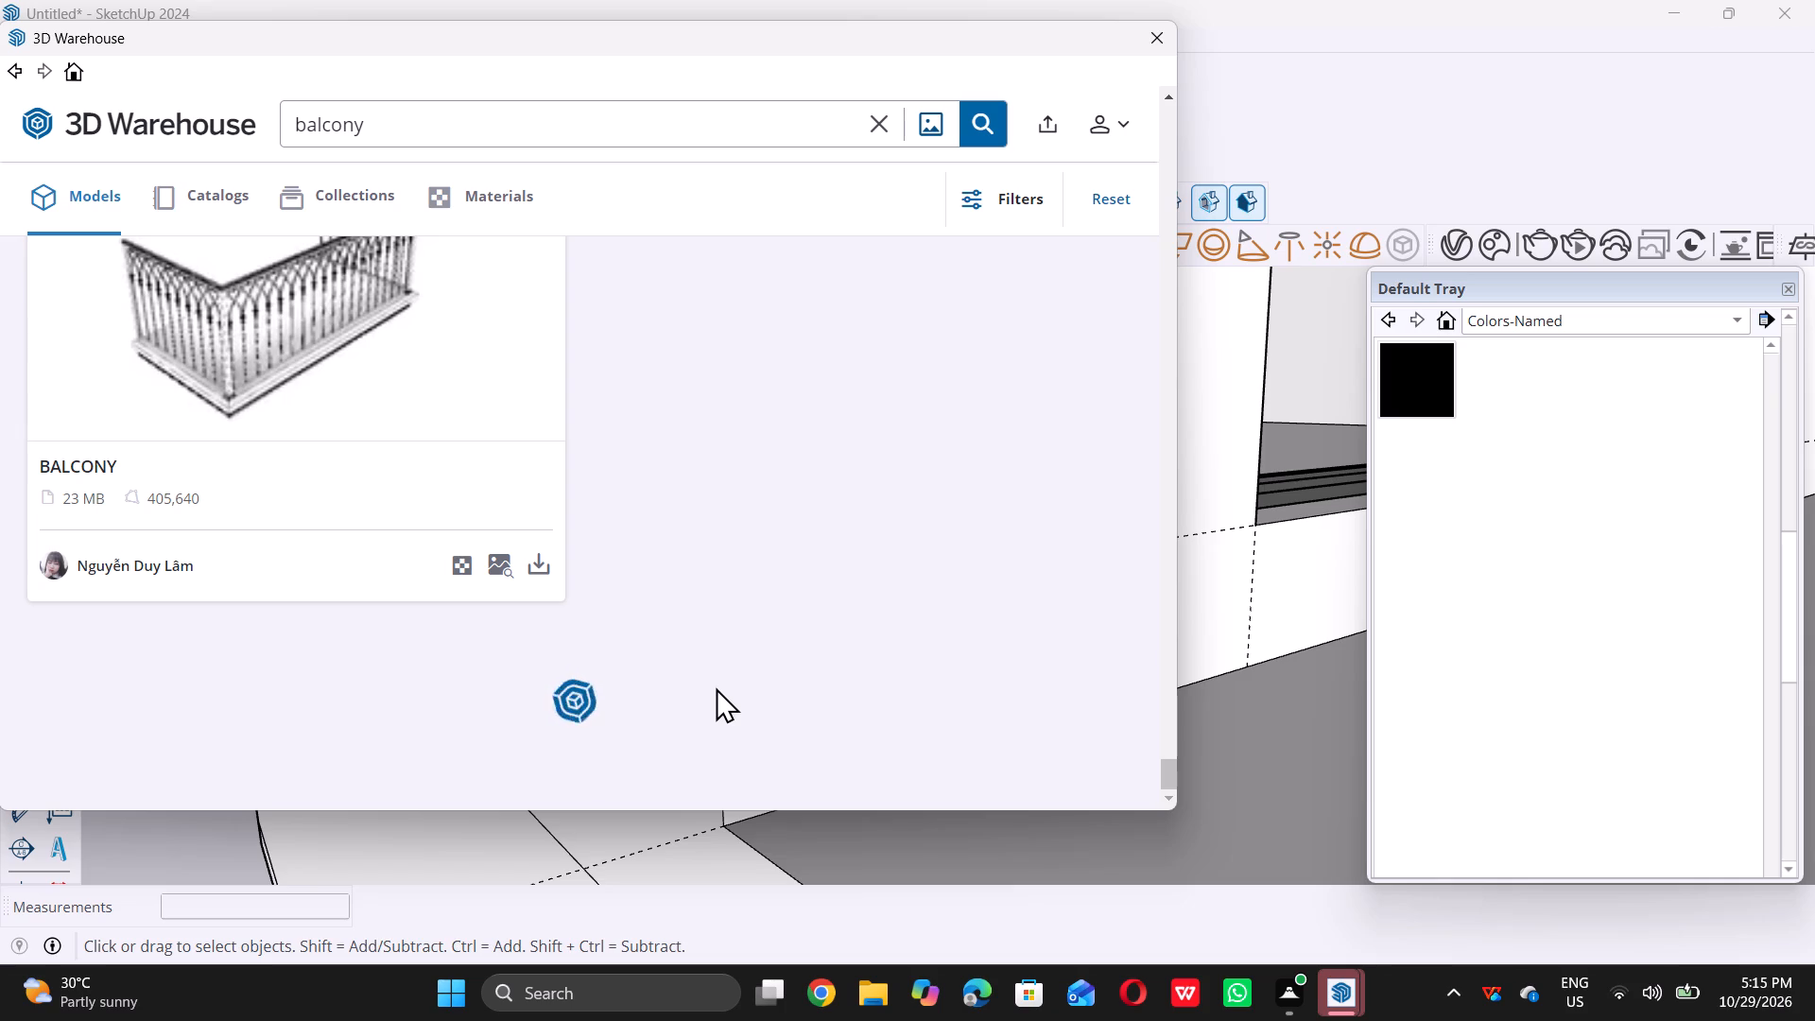
scroll(735, 678, "up", 3)
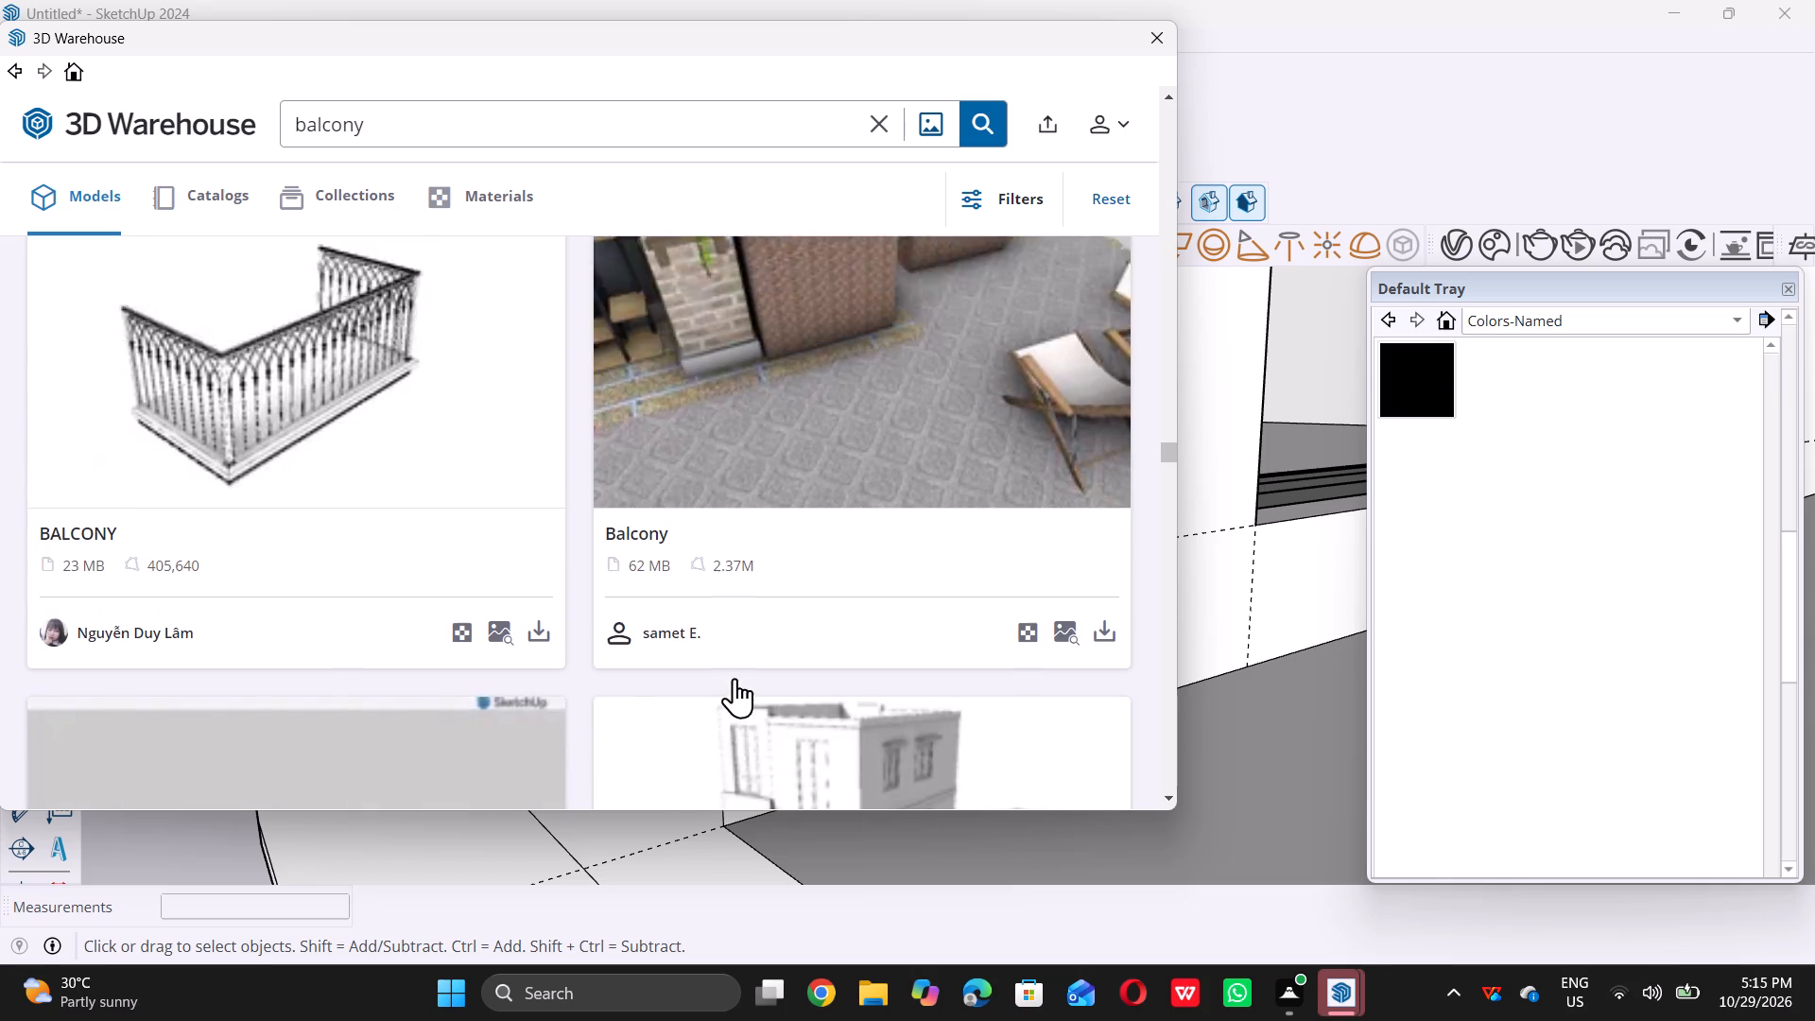
scroll(735, 678, "down", 14)
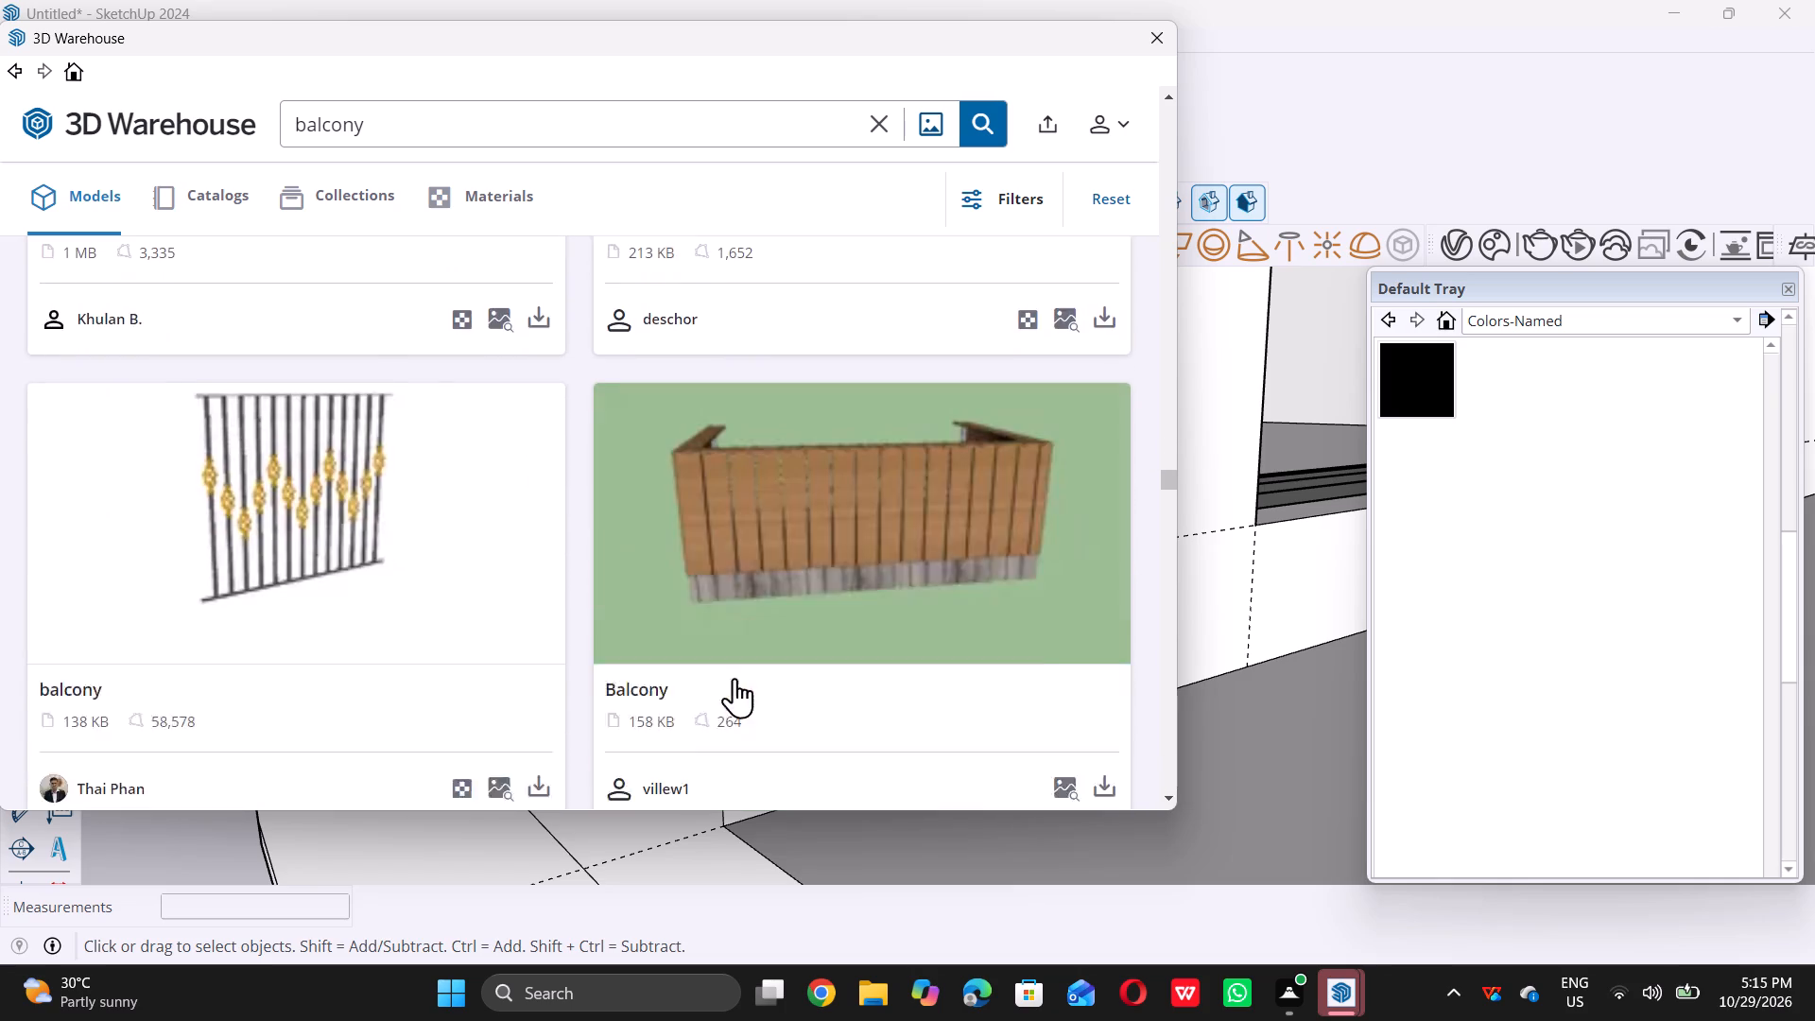
scroll(735, 678, "down", 4)
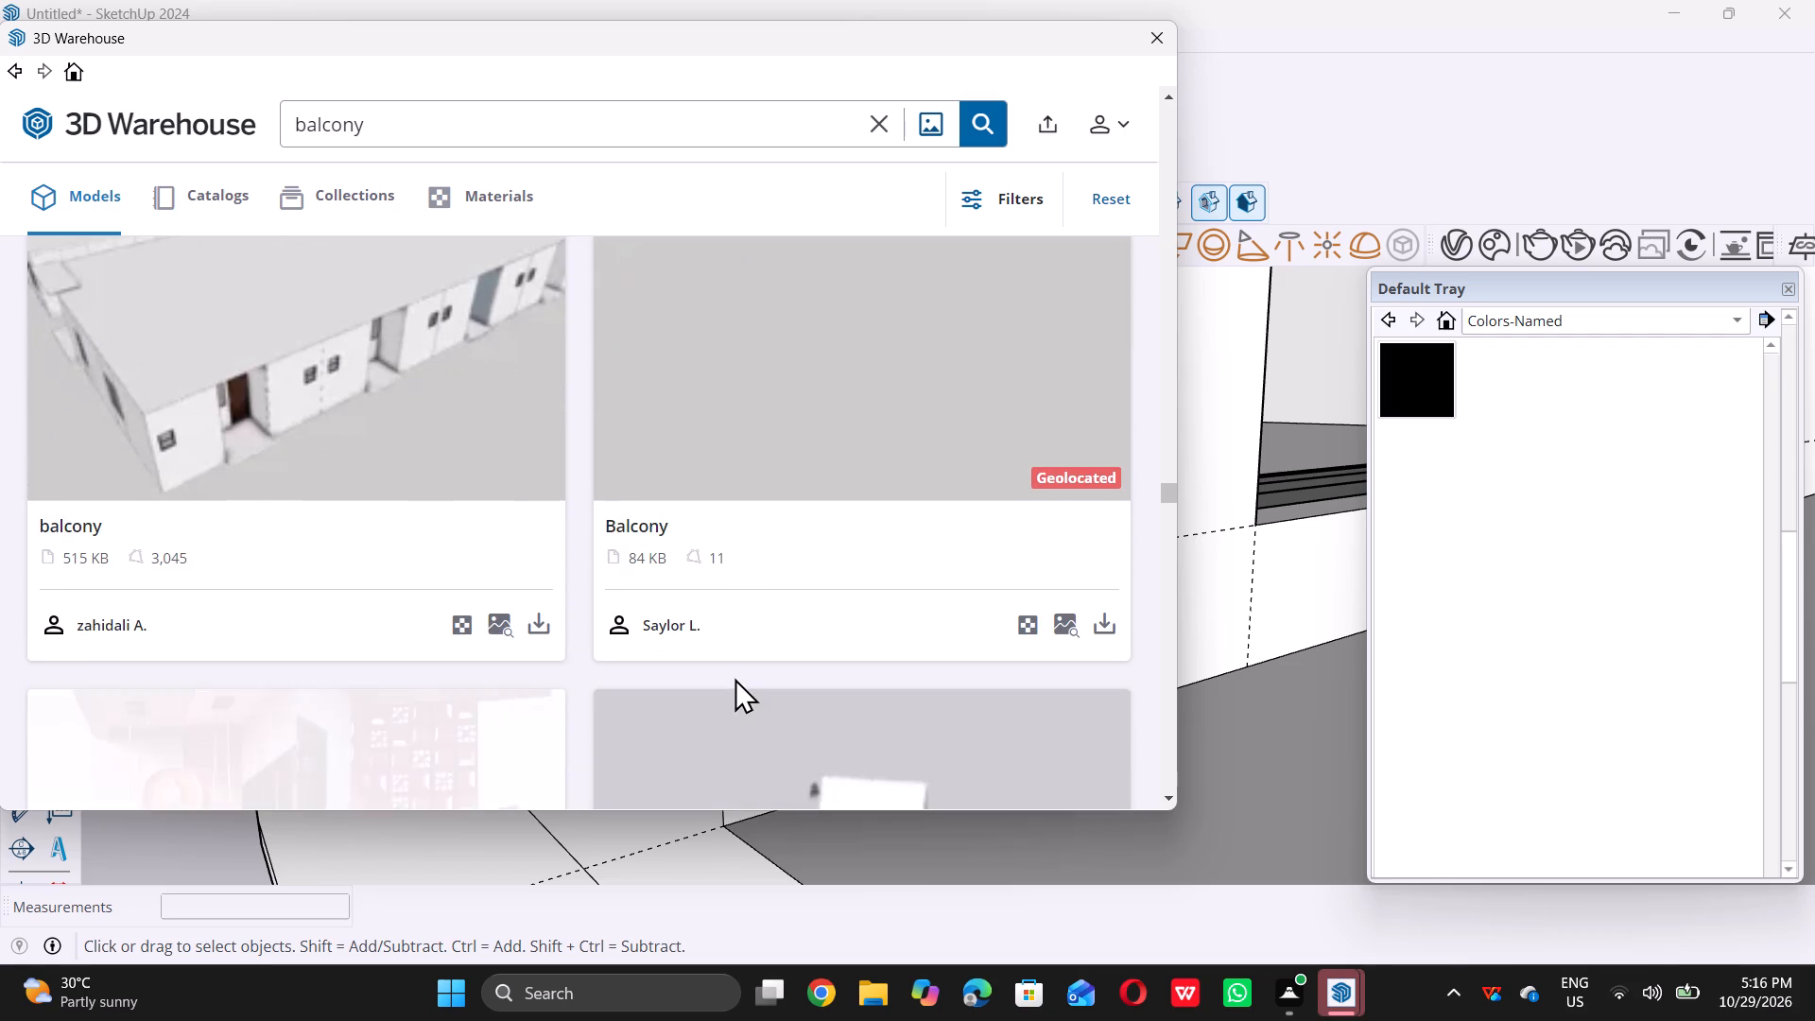
scroll(735, 678, "down", 6)
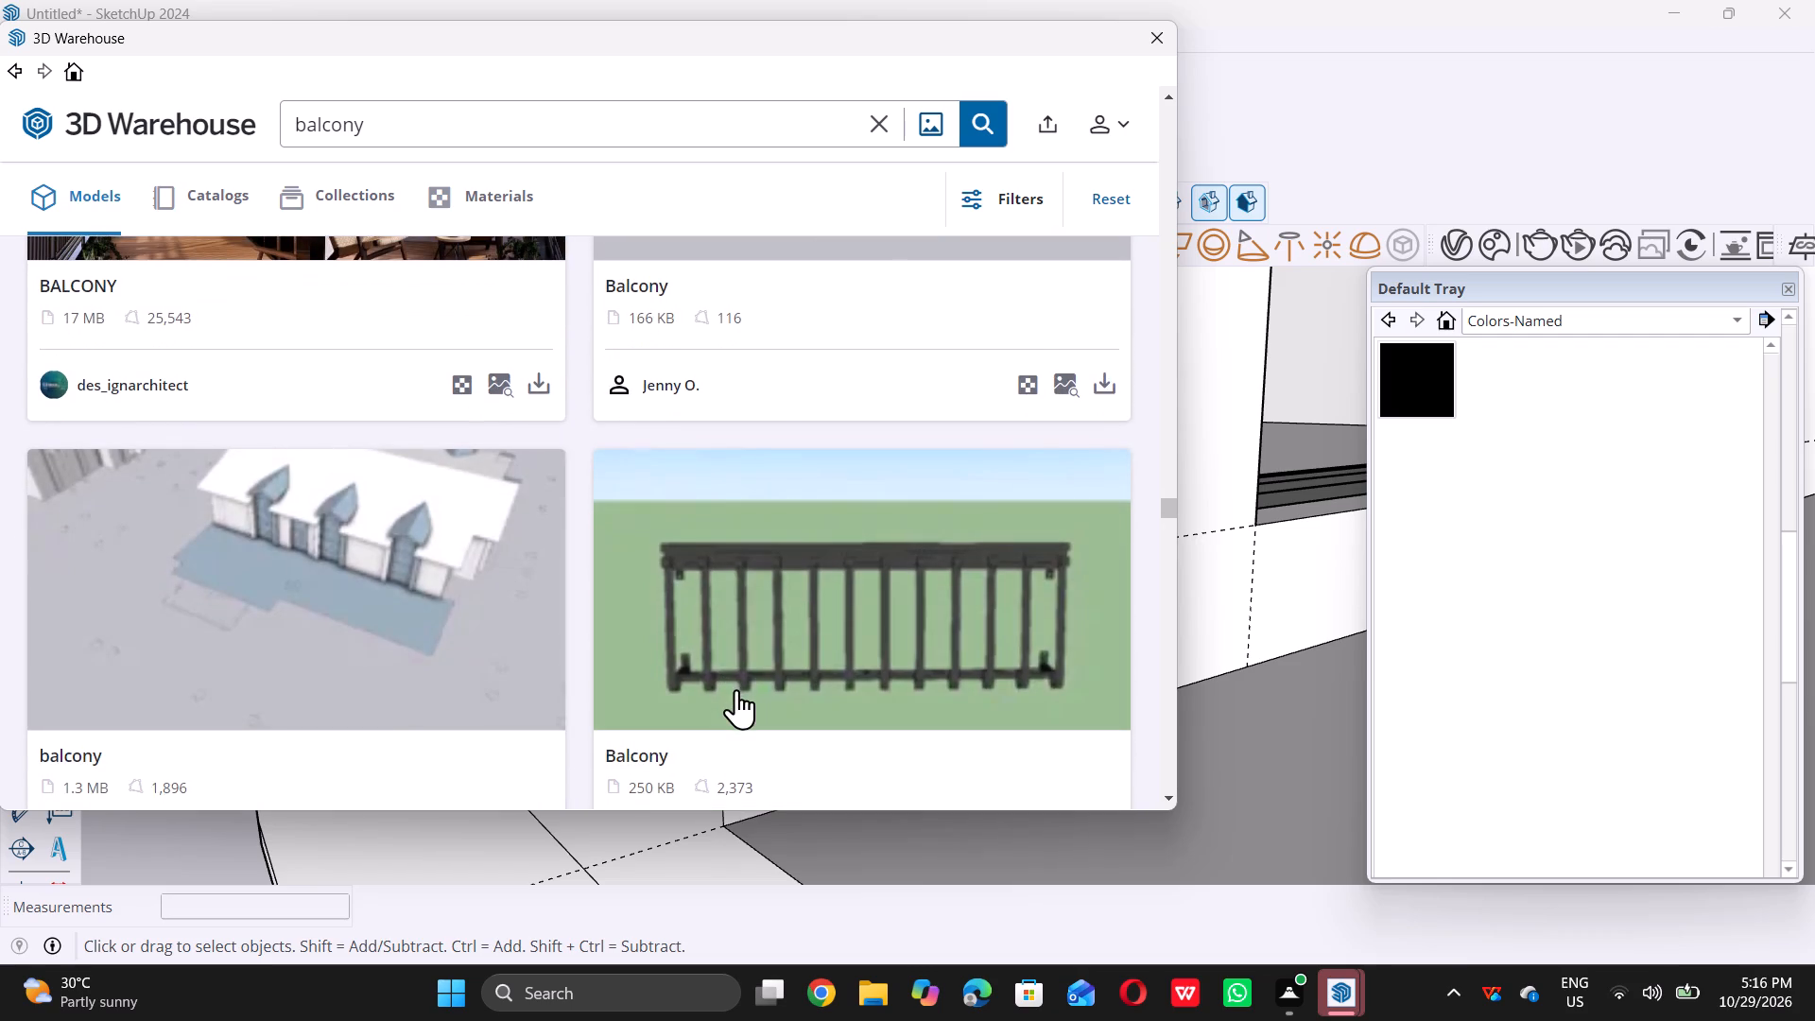
scroll(736, 689, "down", 10)
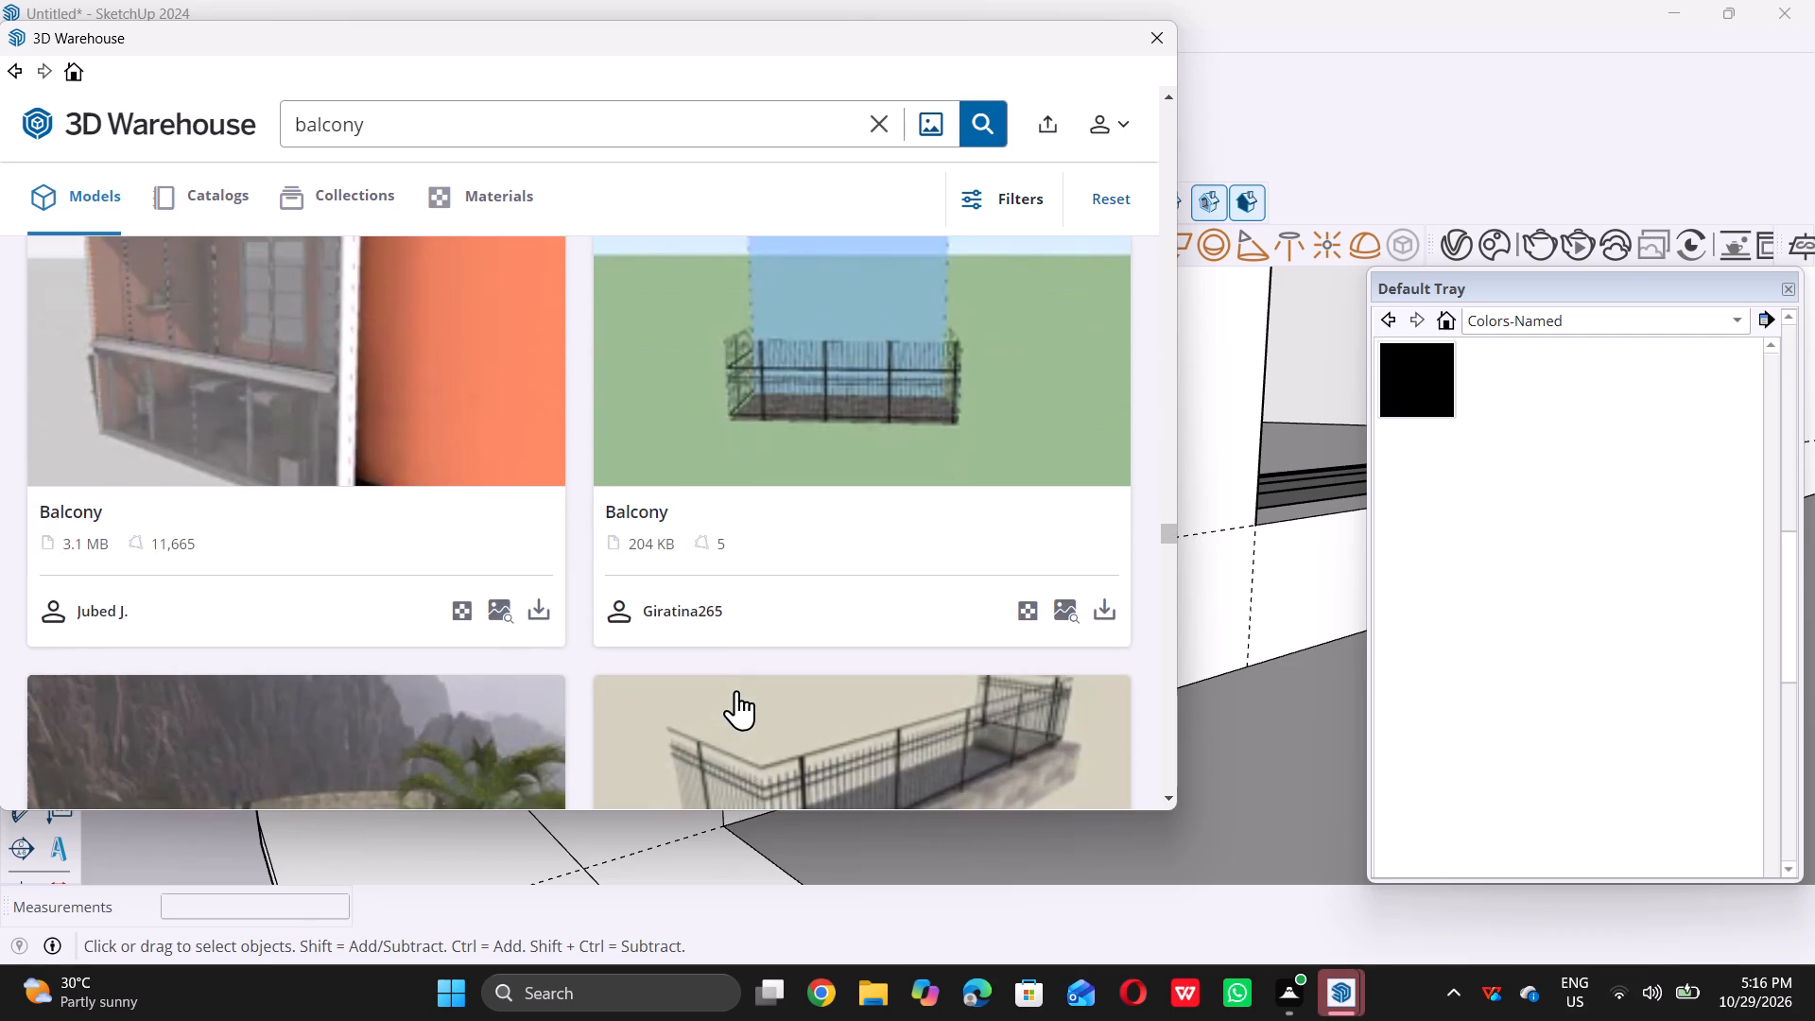
scroll(736, 690, "down", 6)
scroll(736, 690, "up", 3)
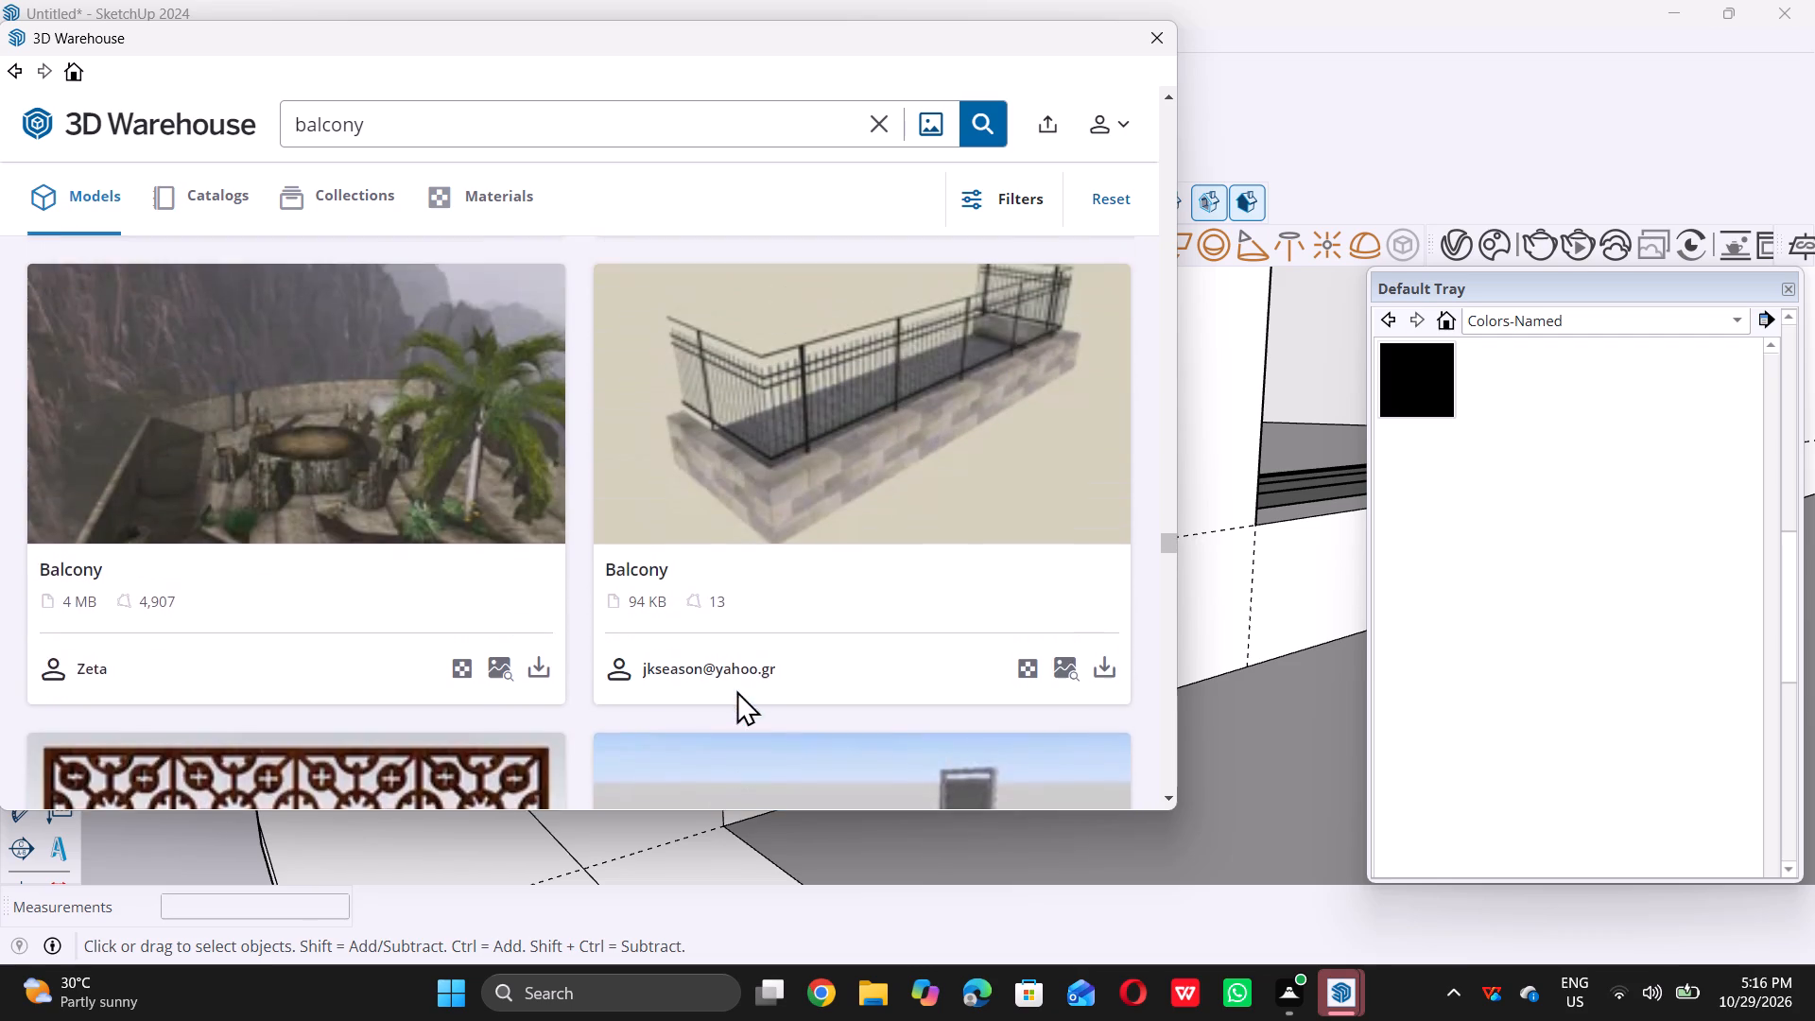
scroll(736, 690, "down", 5)
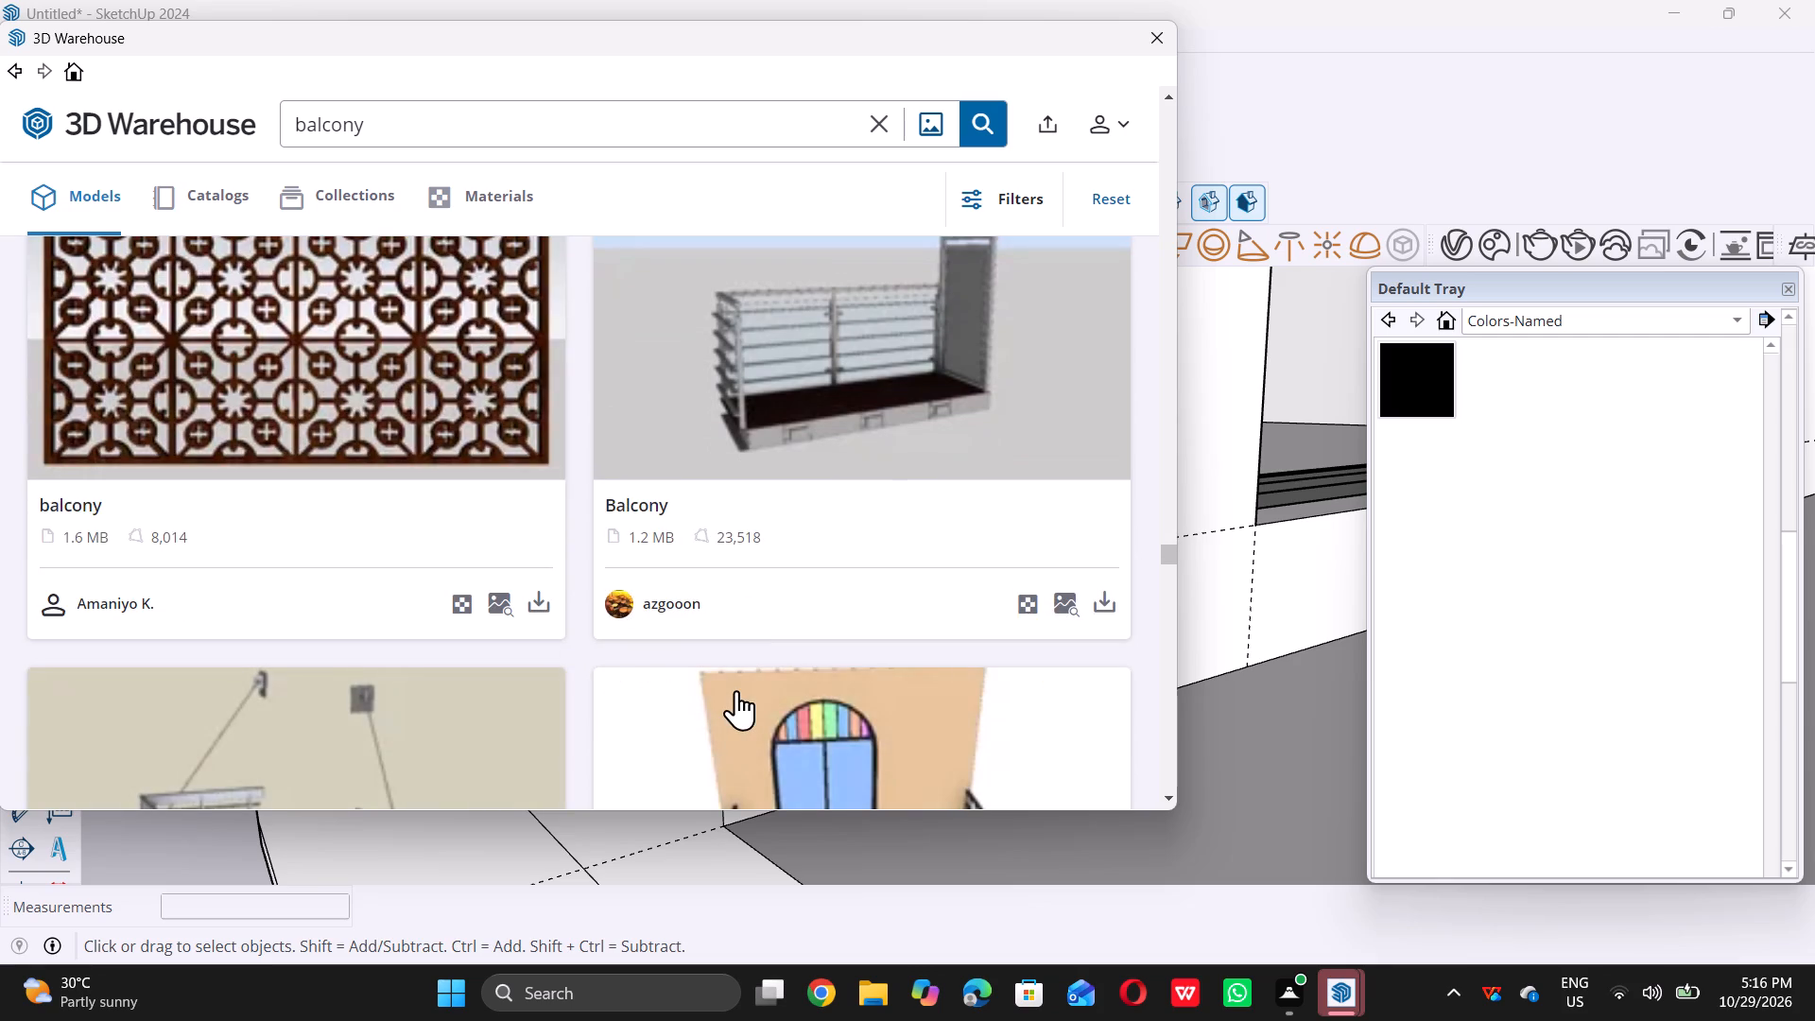
scroll(736, 690, "down", 6)
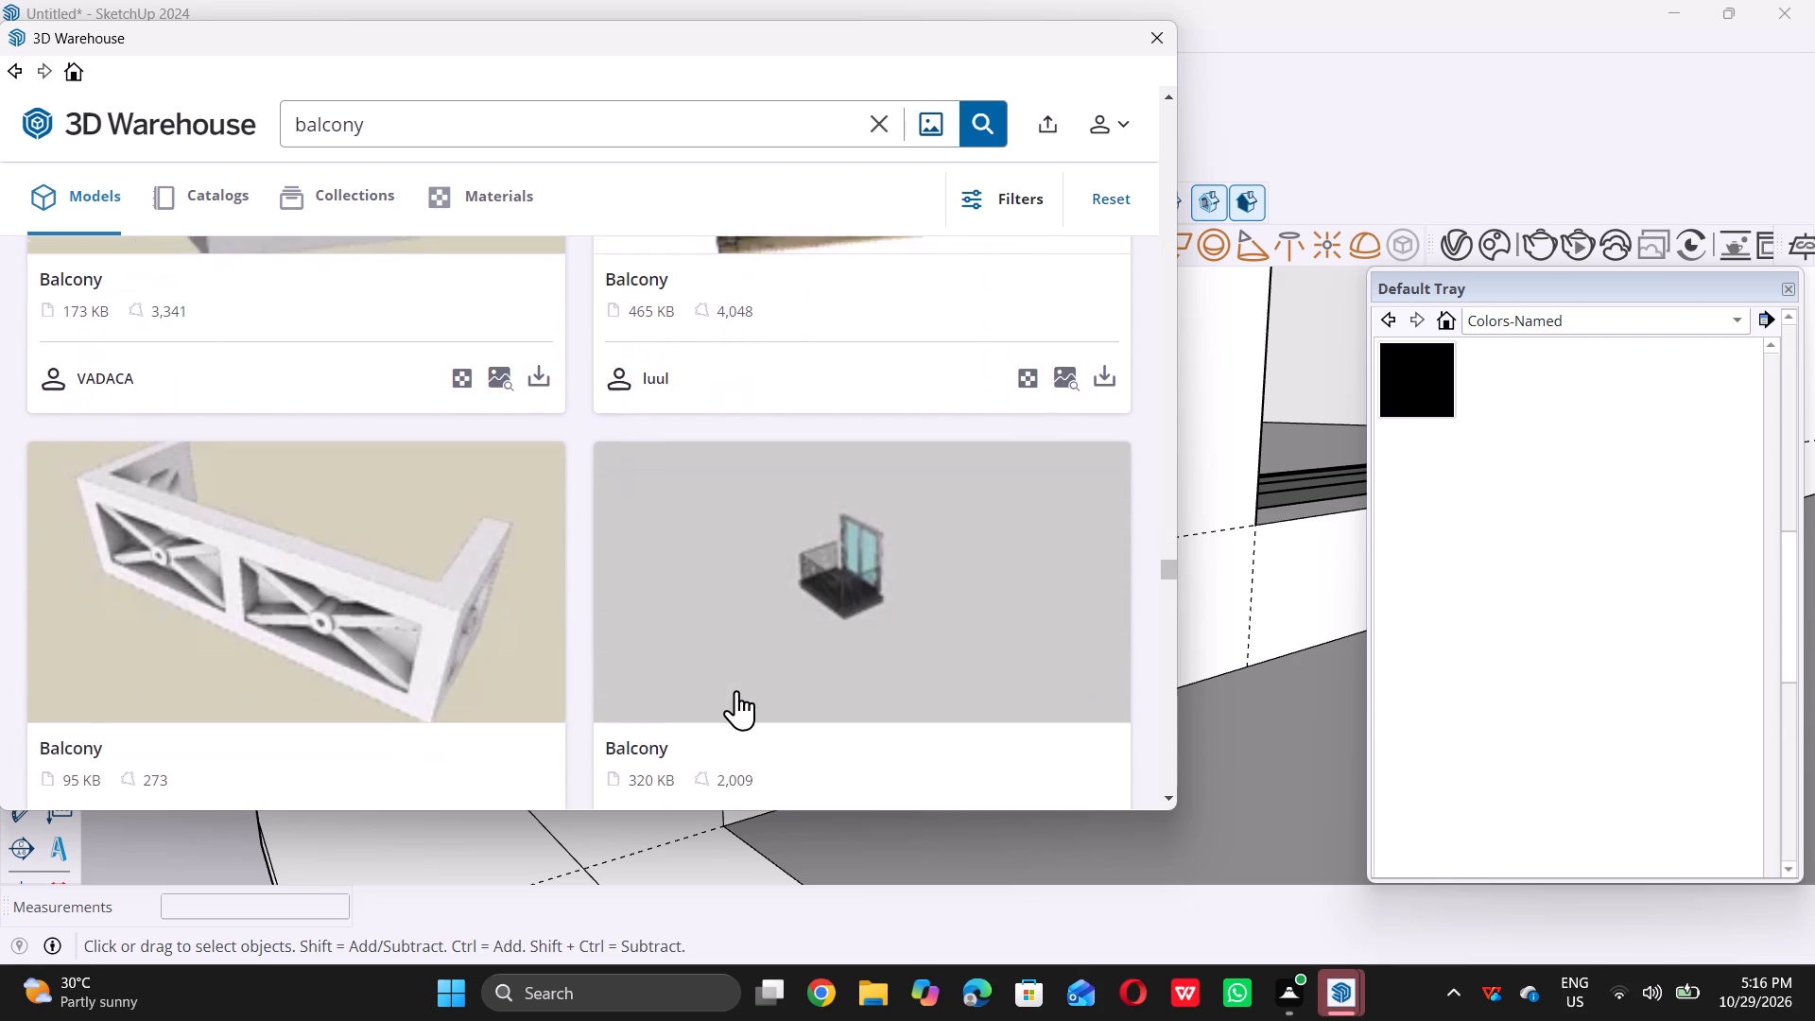
scroll(736, 690, "up", 3)
scroll(736, 690, "down", 5)
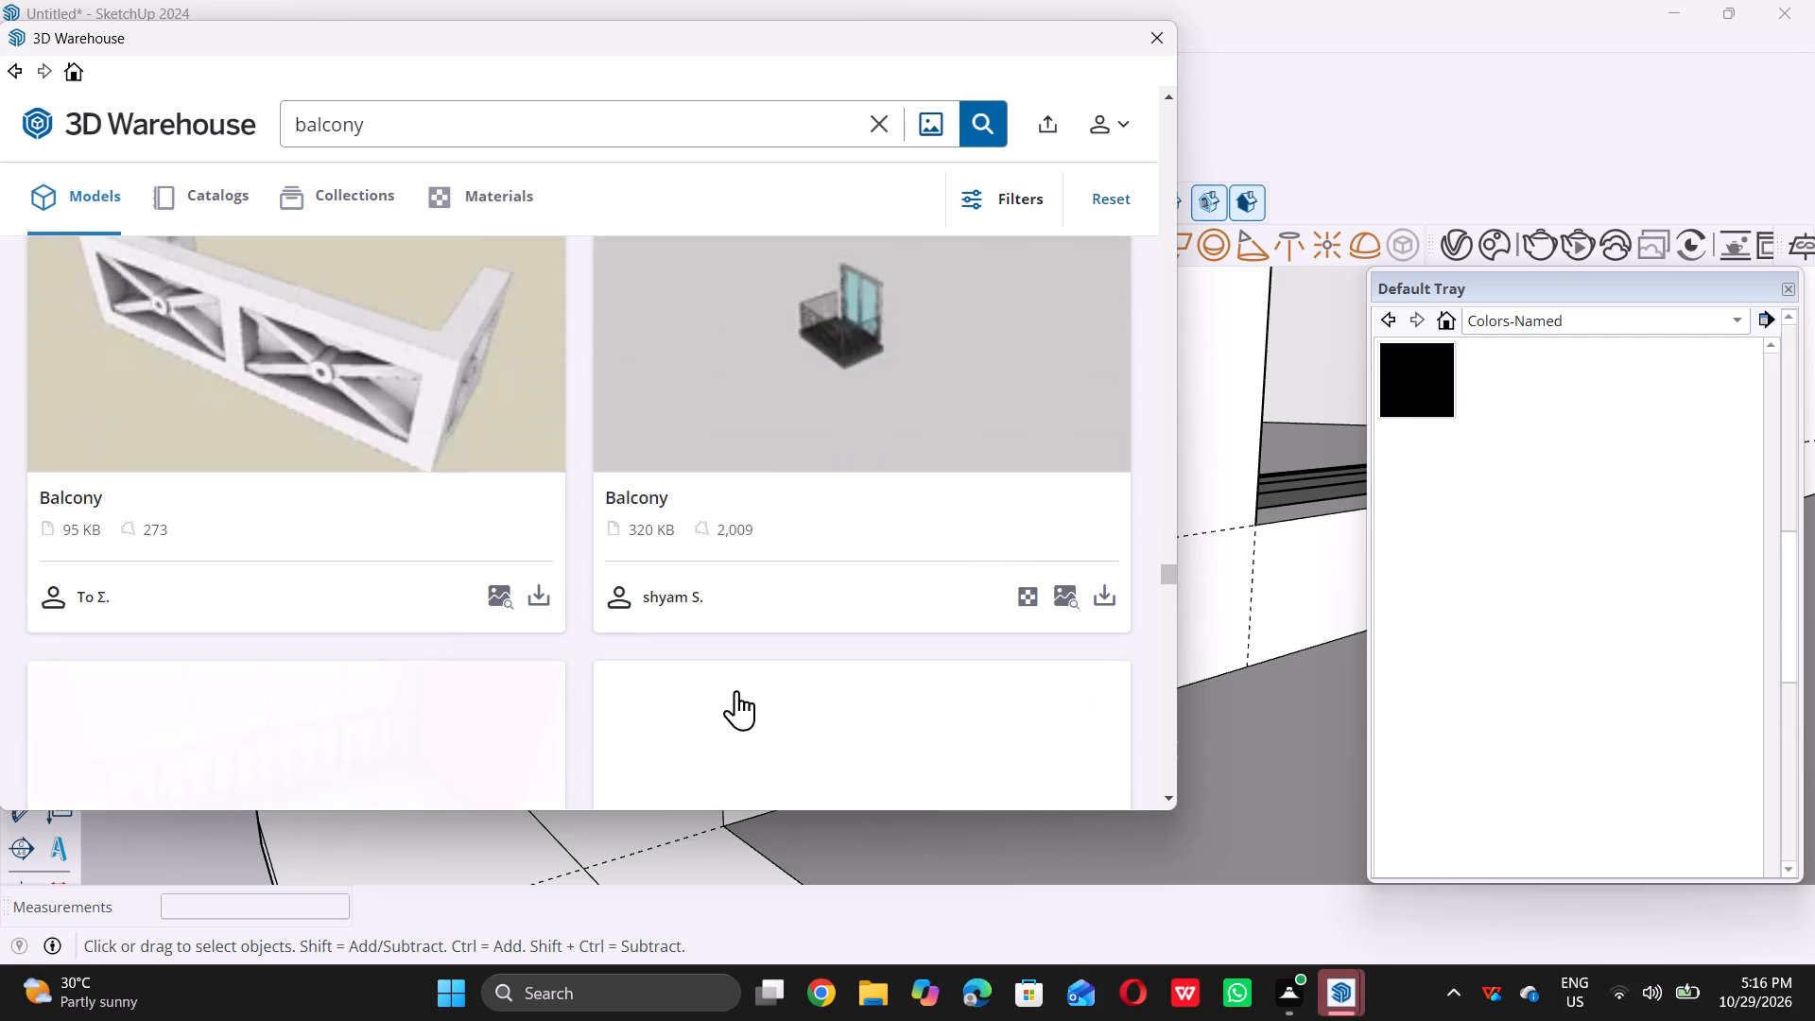
scroll(736, 690, "down", 6)
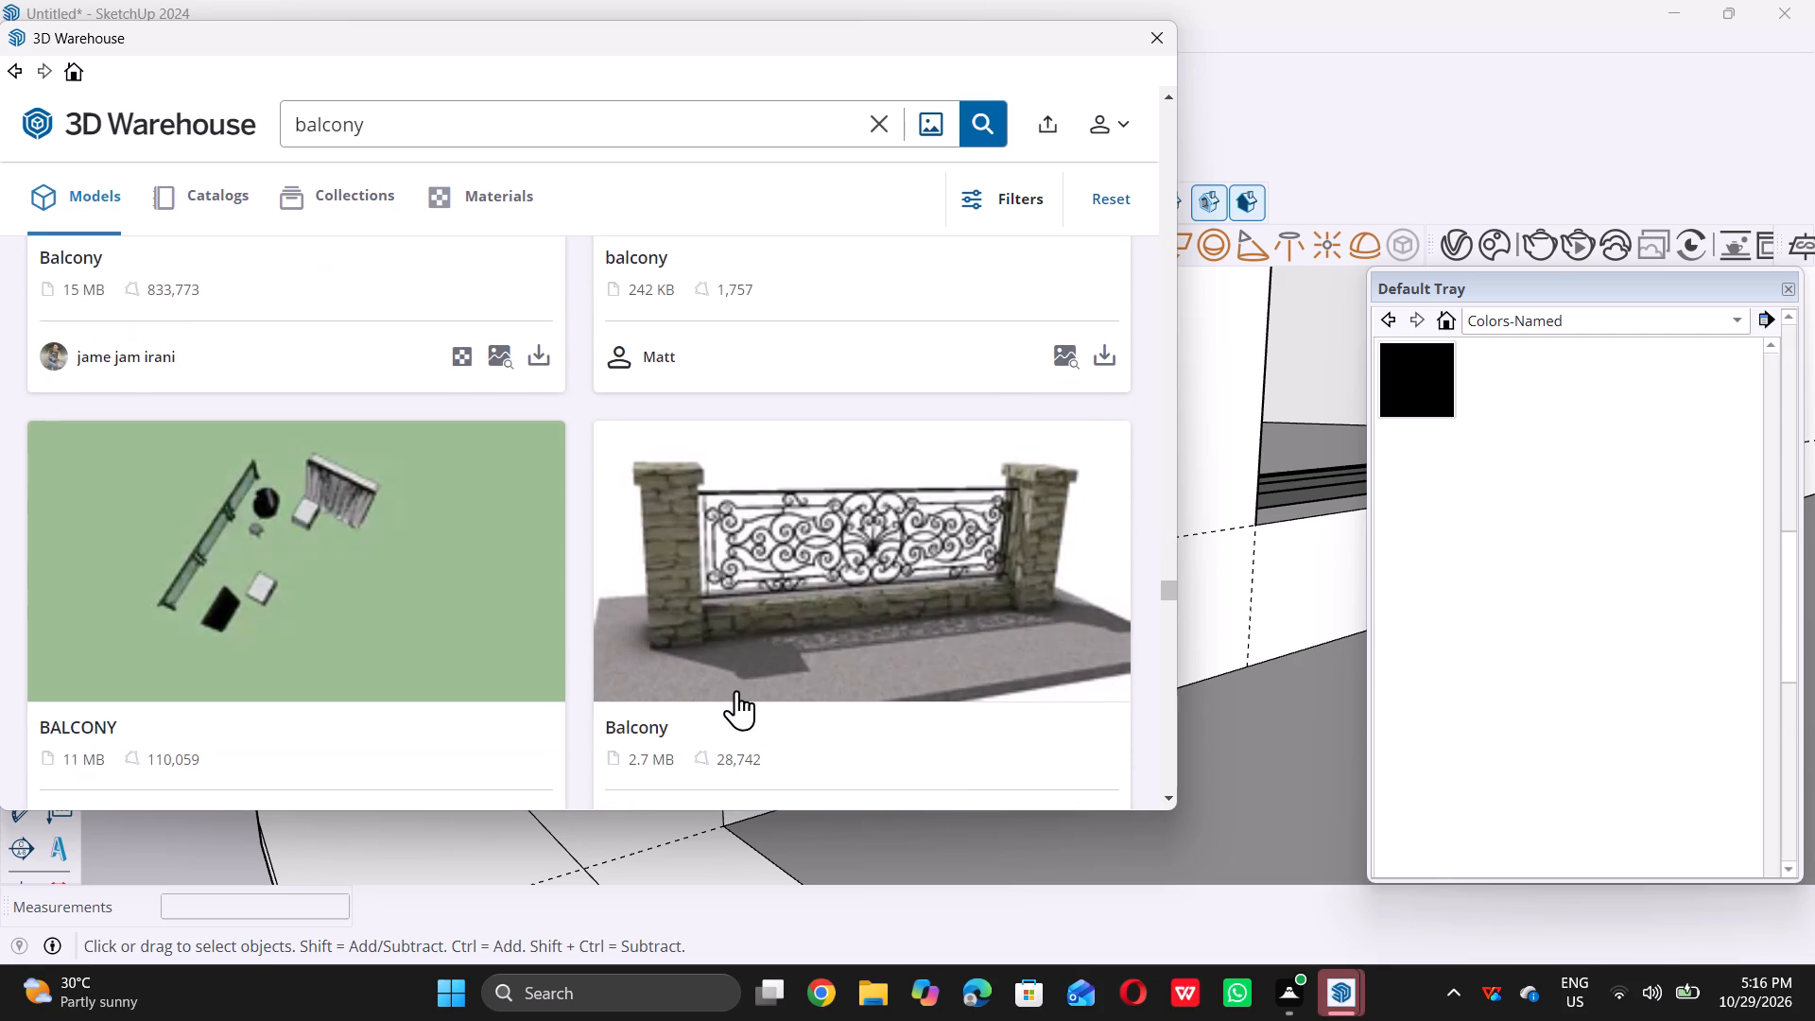
scroll(736, 690, "up", 4)
scroll(736, 690, "down", 14)
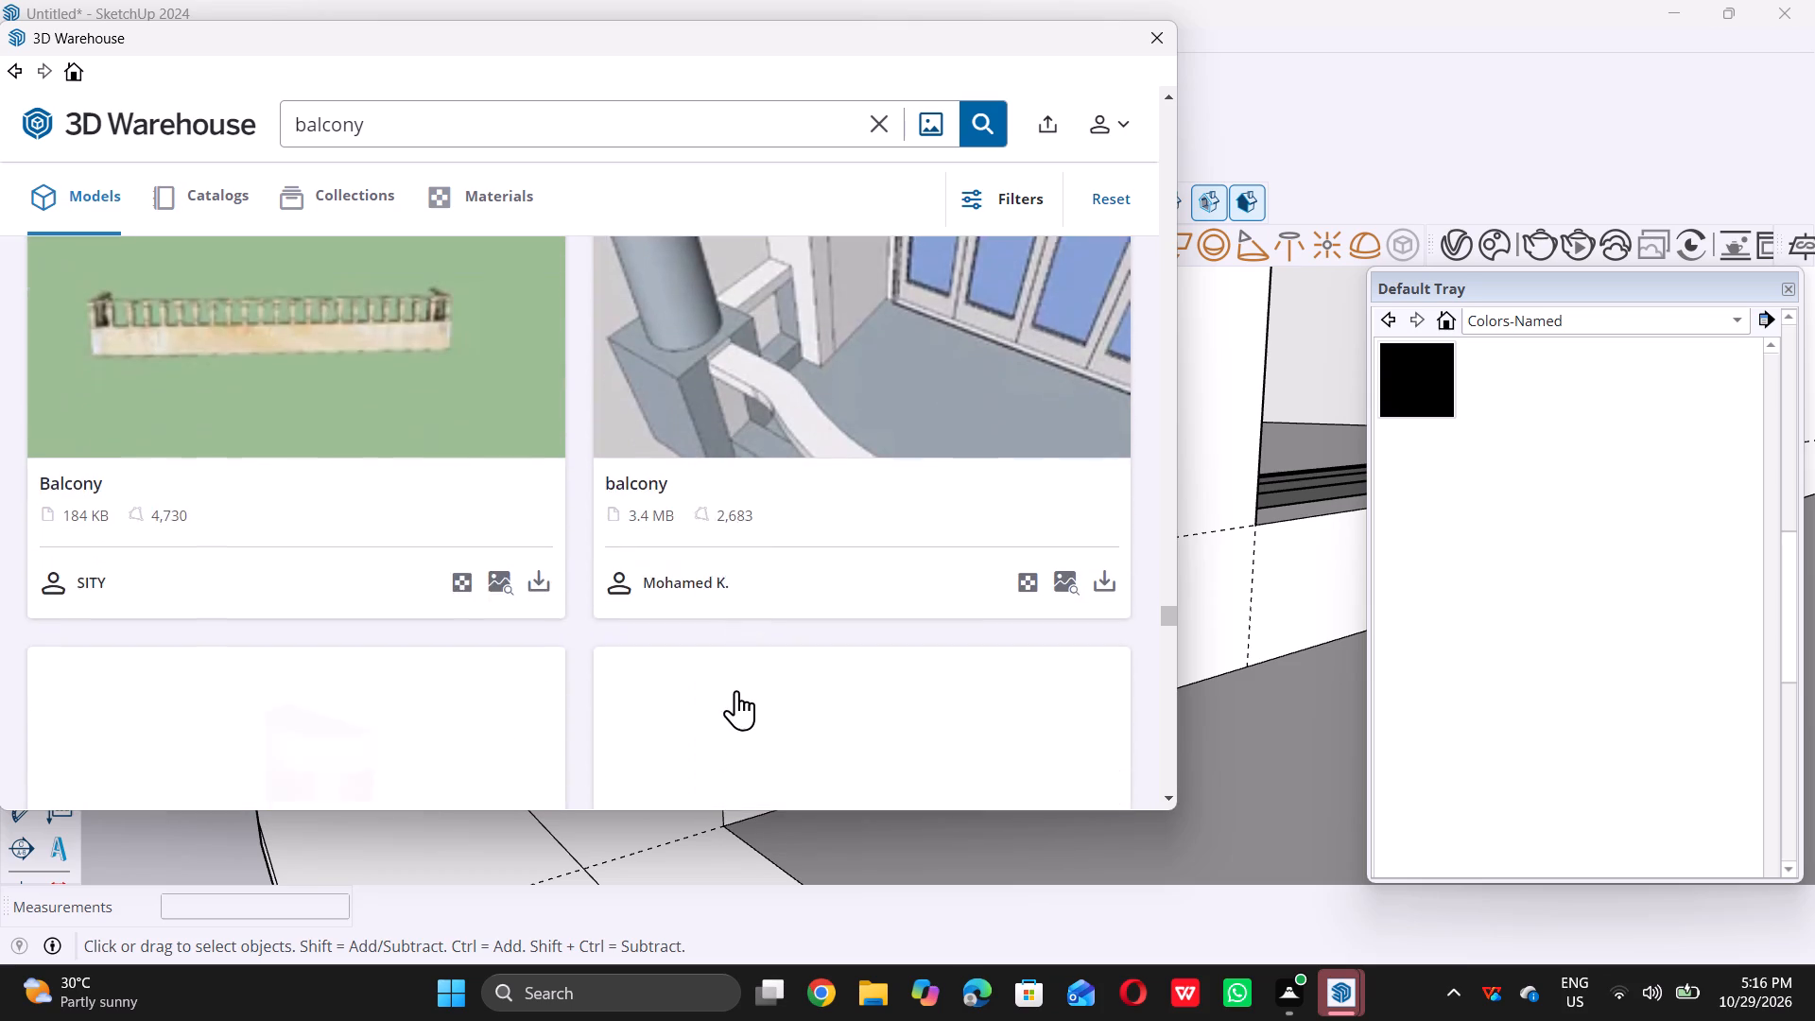
scroll(736, 690, "down", 6)
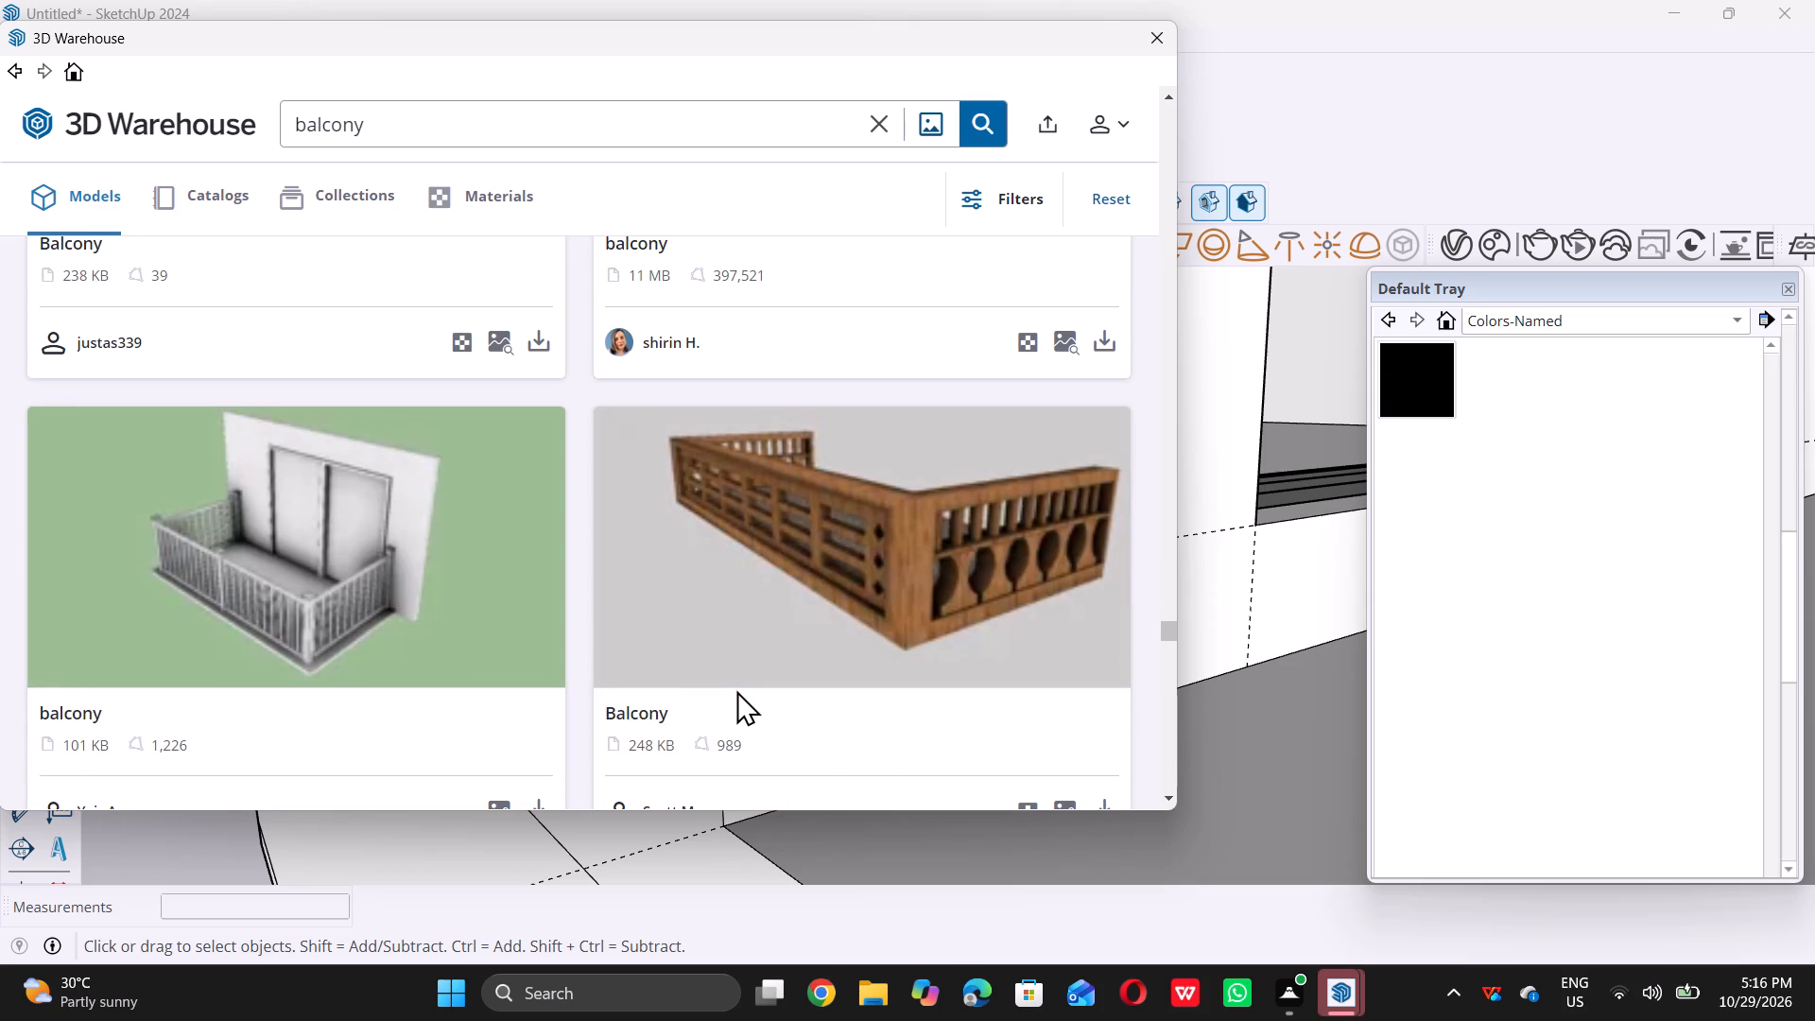
scroll(736, 690, "down", 8)
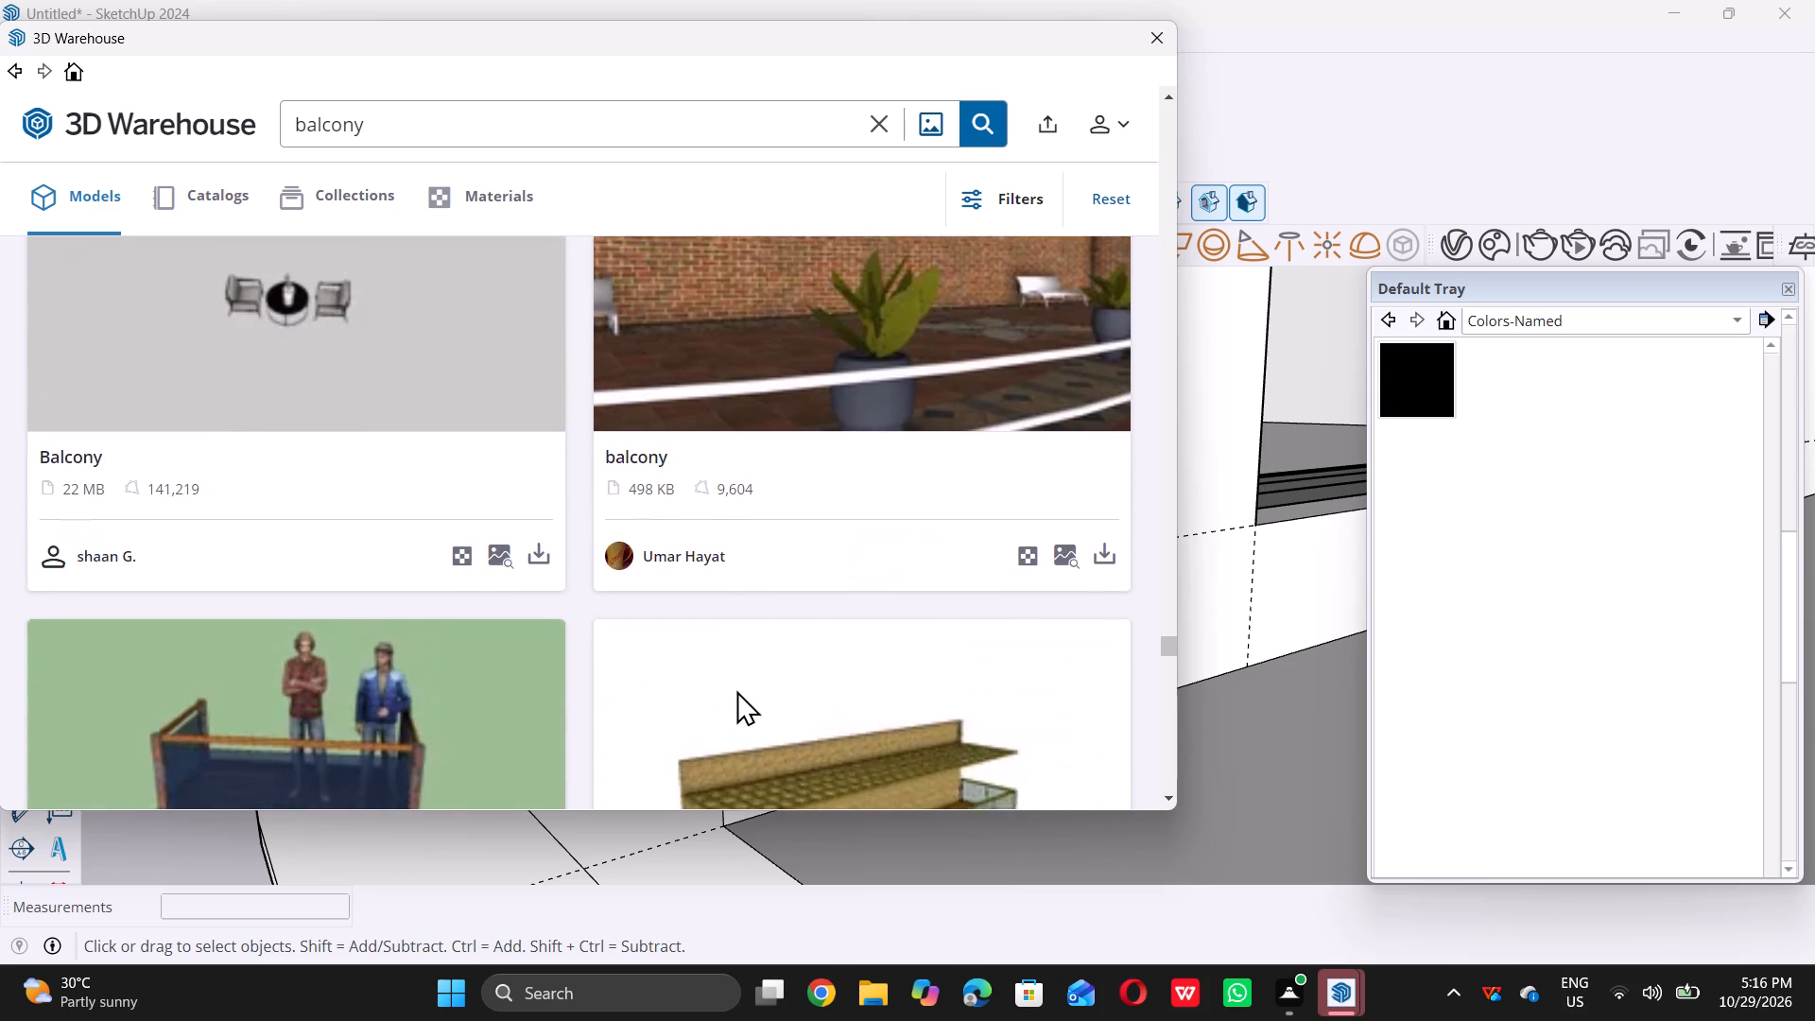
scroll(736, 690, "down", 3)
scroll(736, 690, "up", 1)
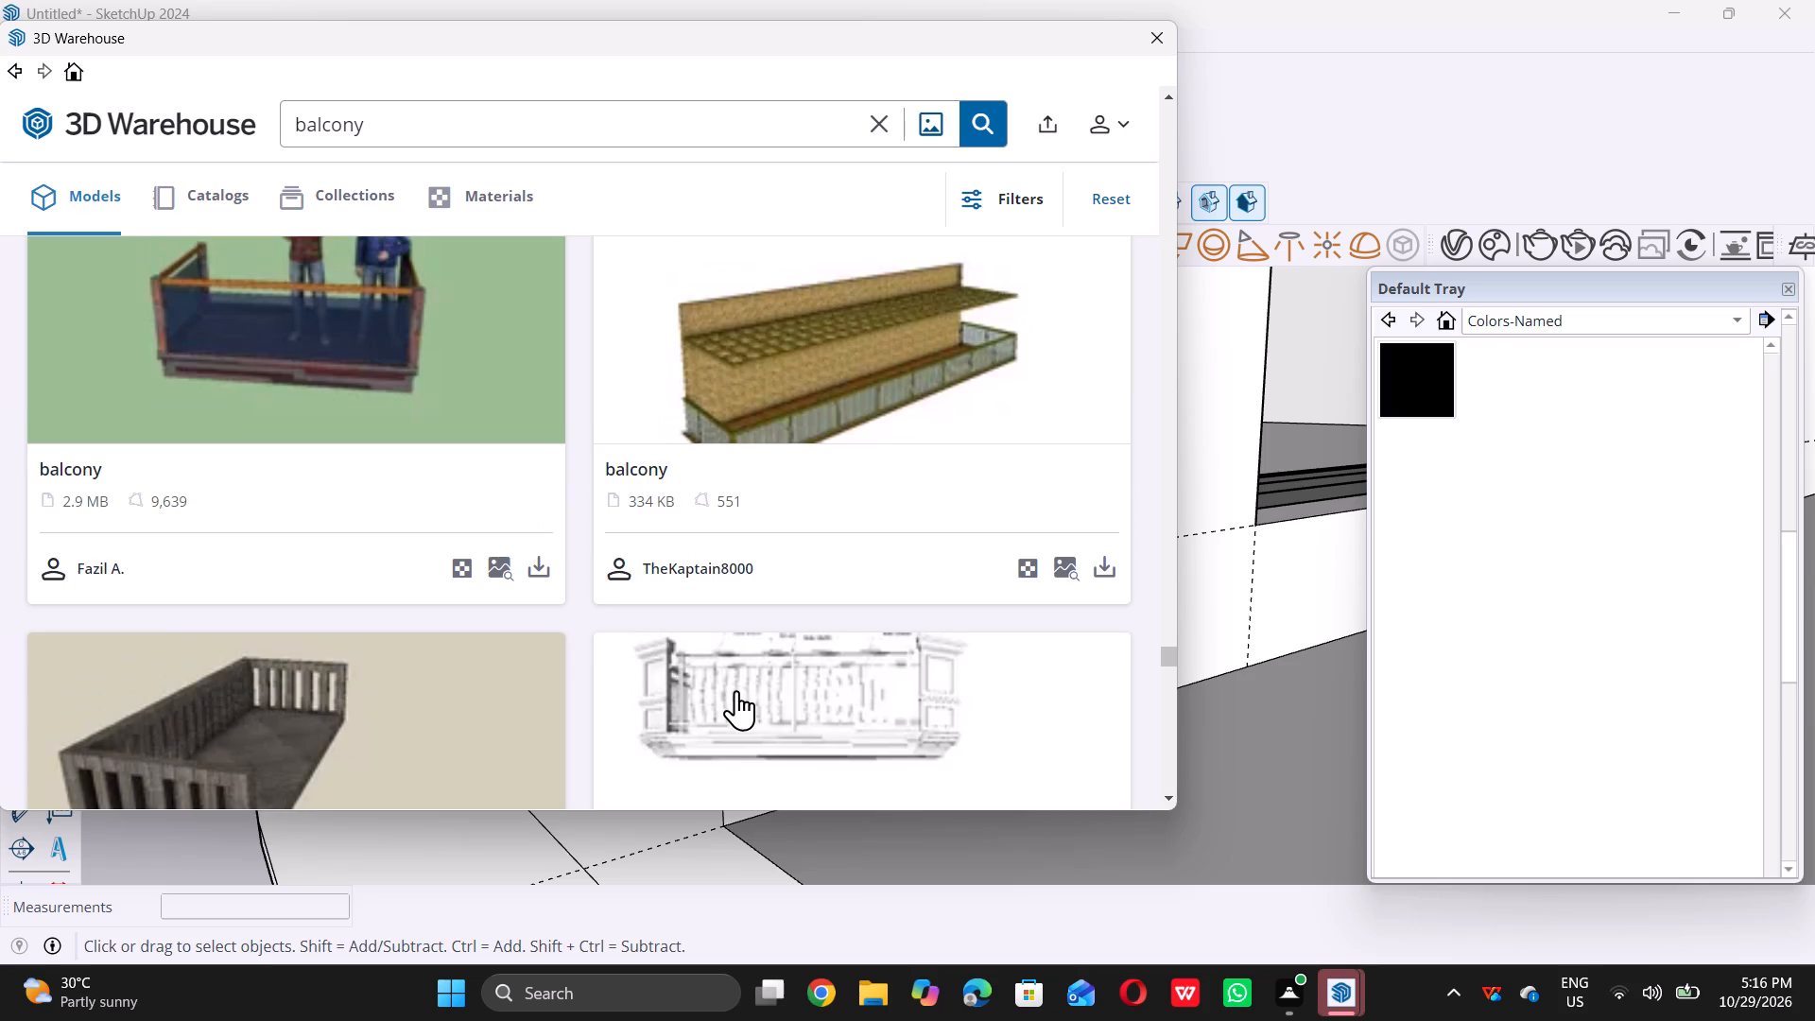
scroll(736, 690, "down", 11)
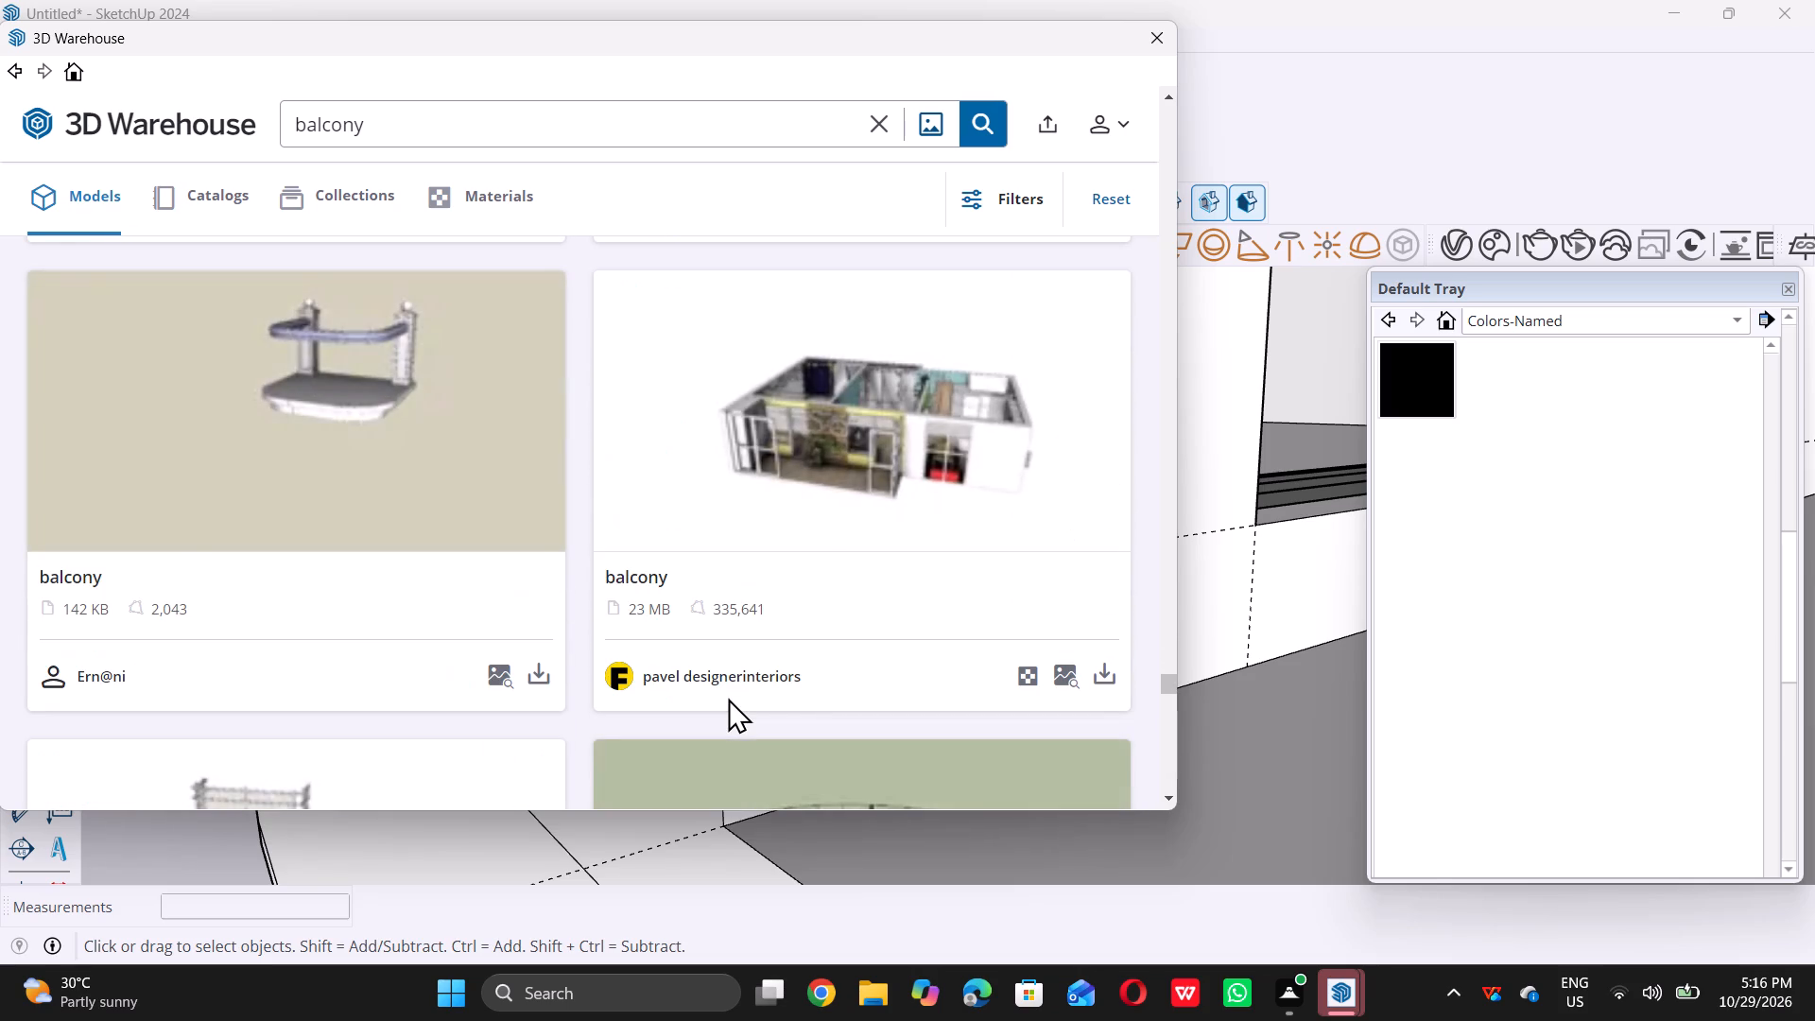
scroll(728, 698, "down", 13)
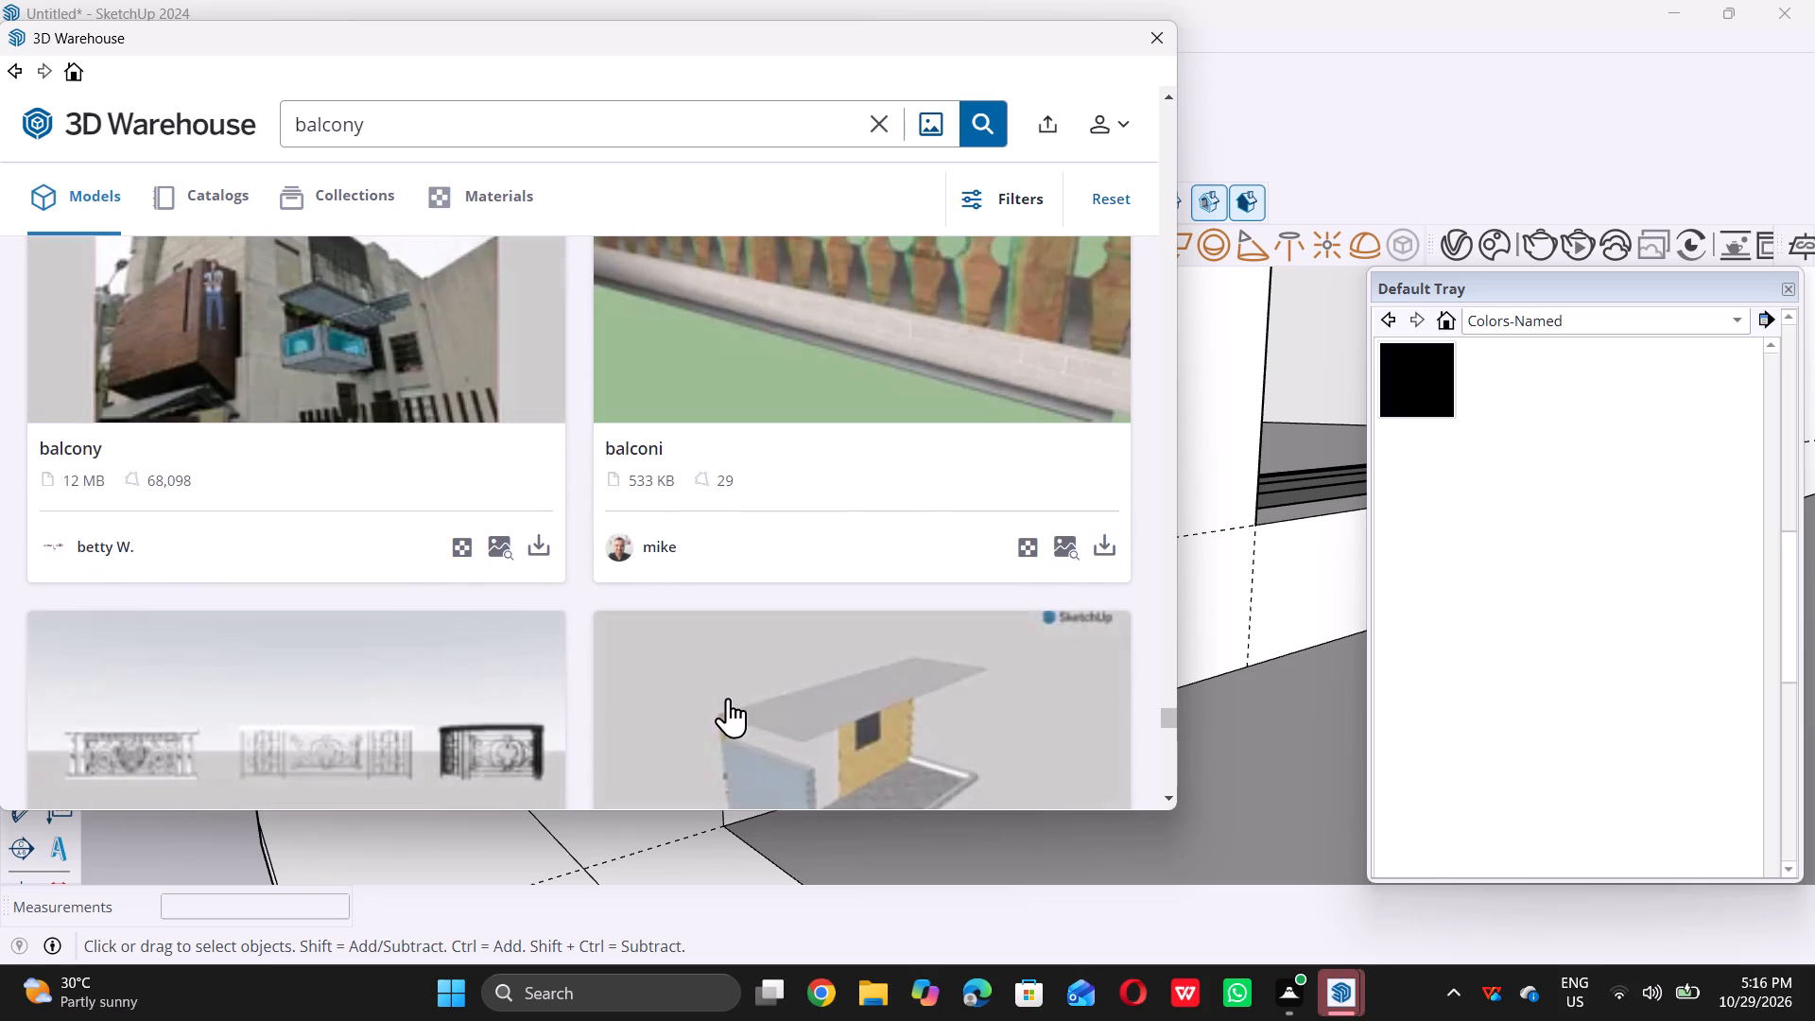
scroll(728, 698, "down", 14)
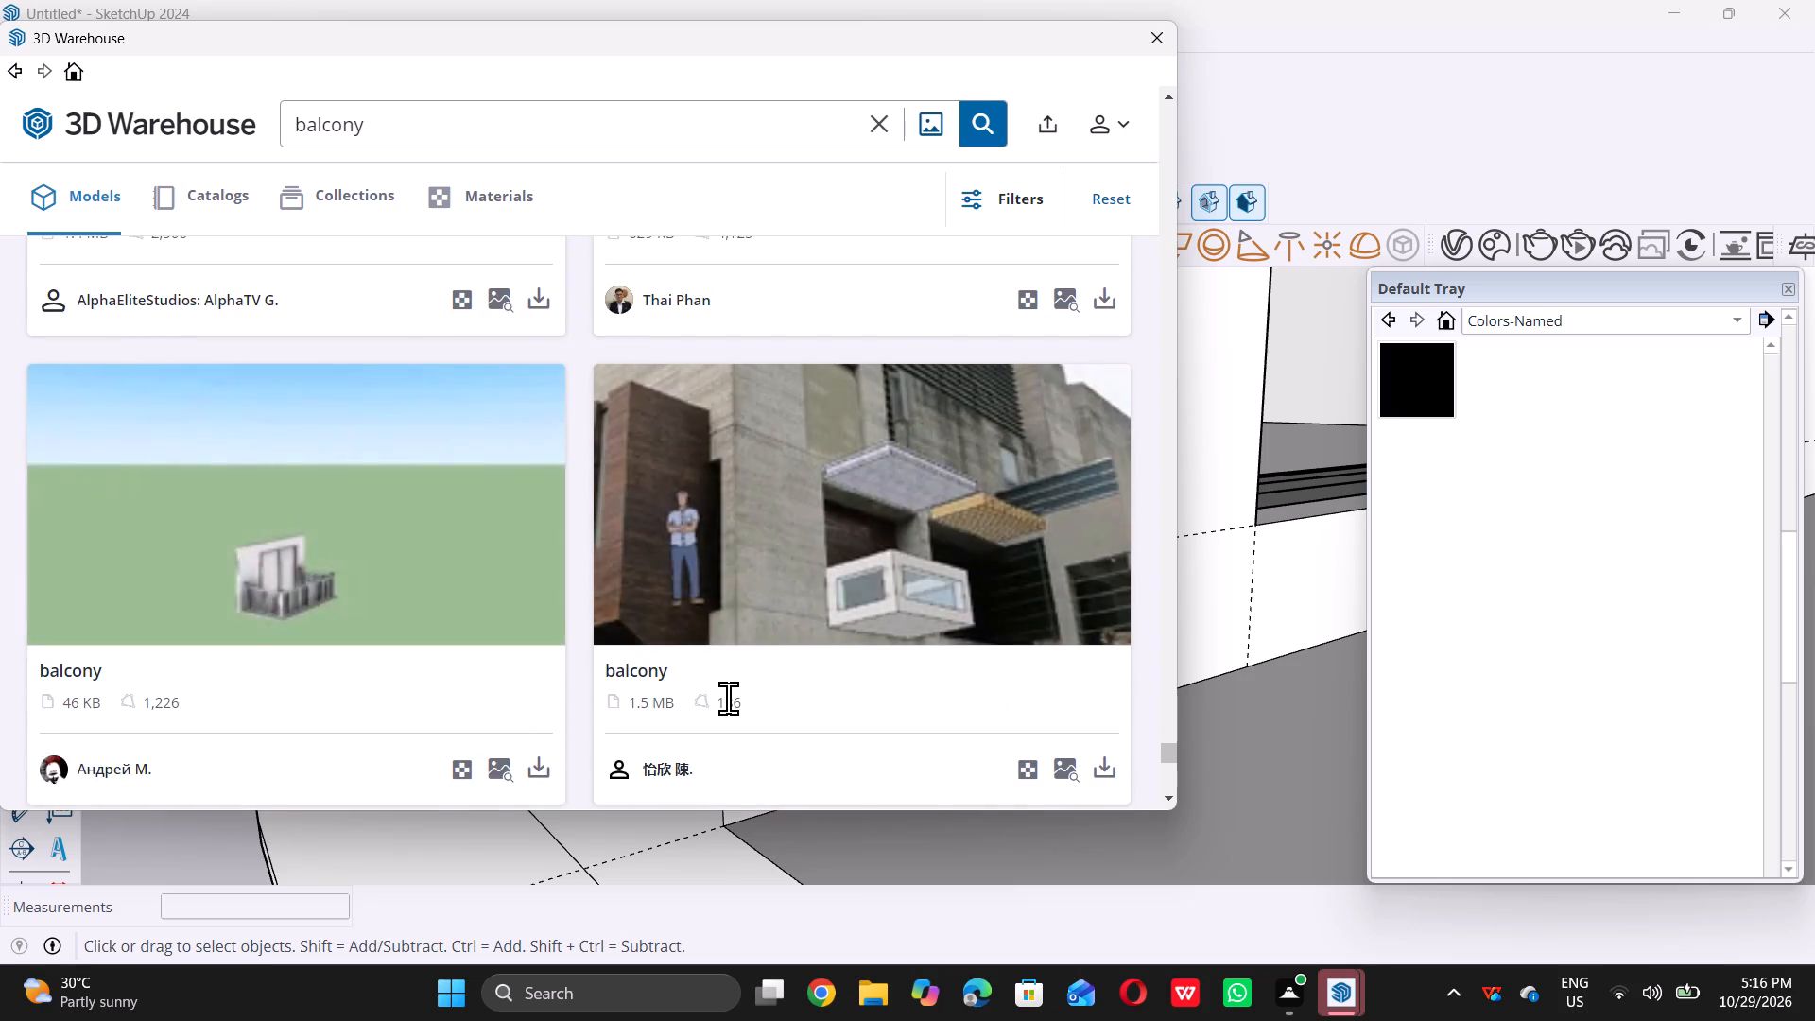
scroll(728, 698, "up", 3)
scroll(728, 698, "down", 6)
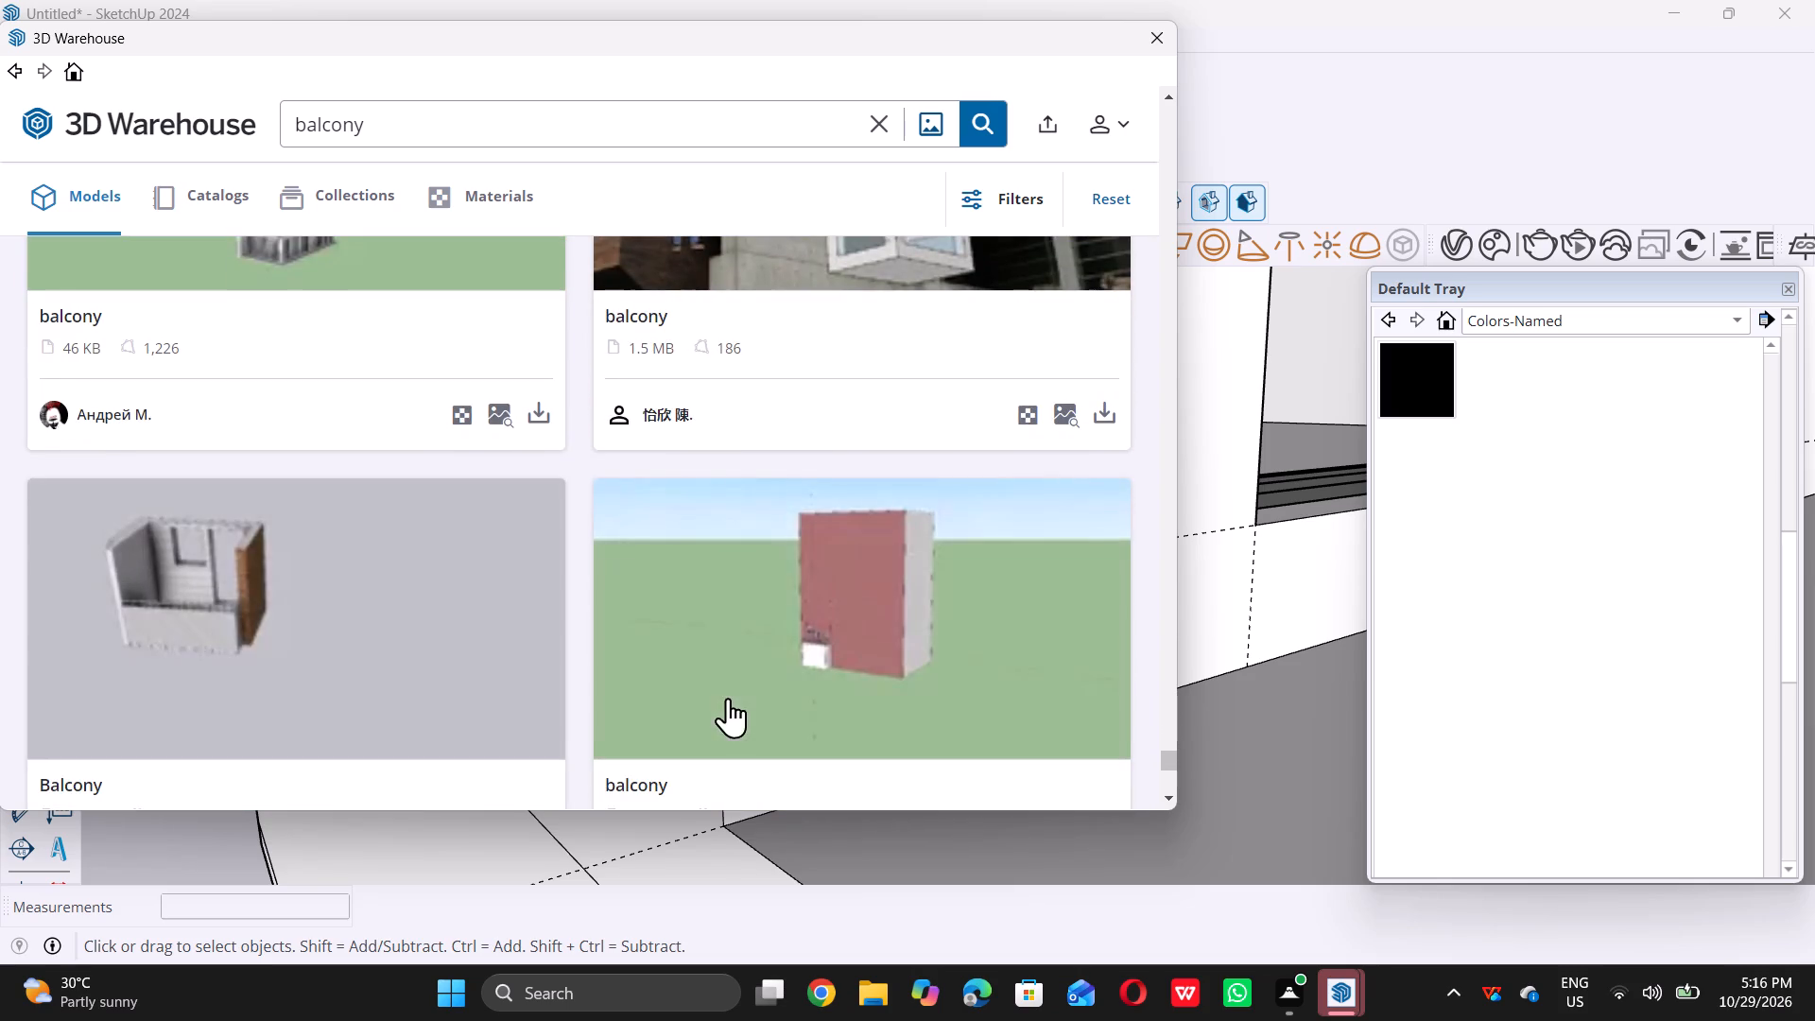
scroll(728, 698, "down", 7)
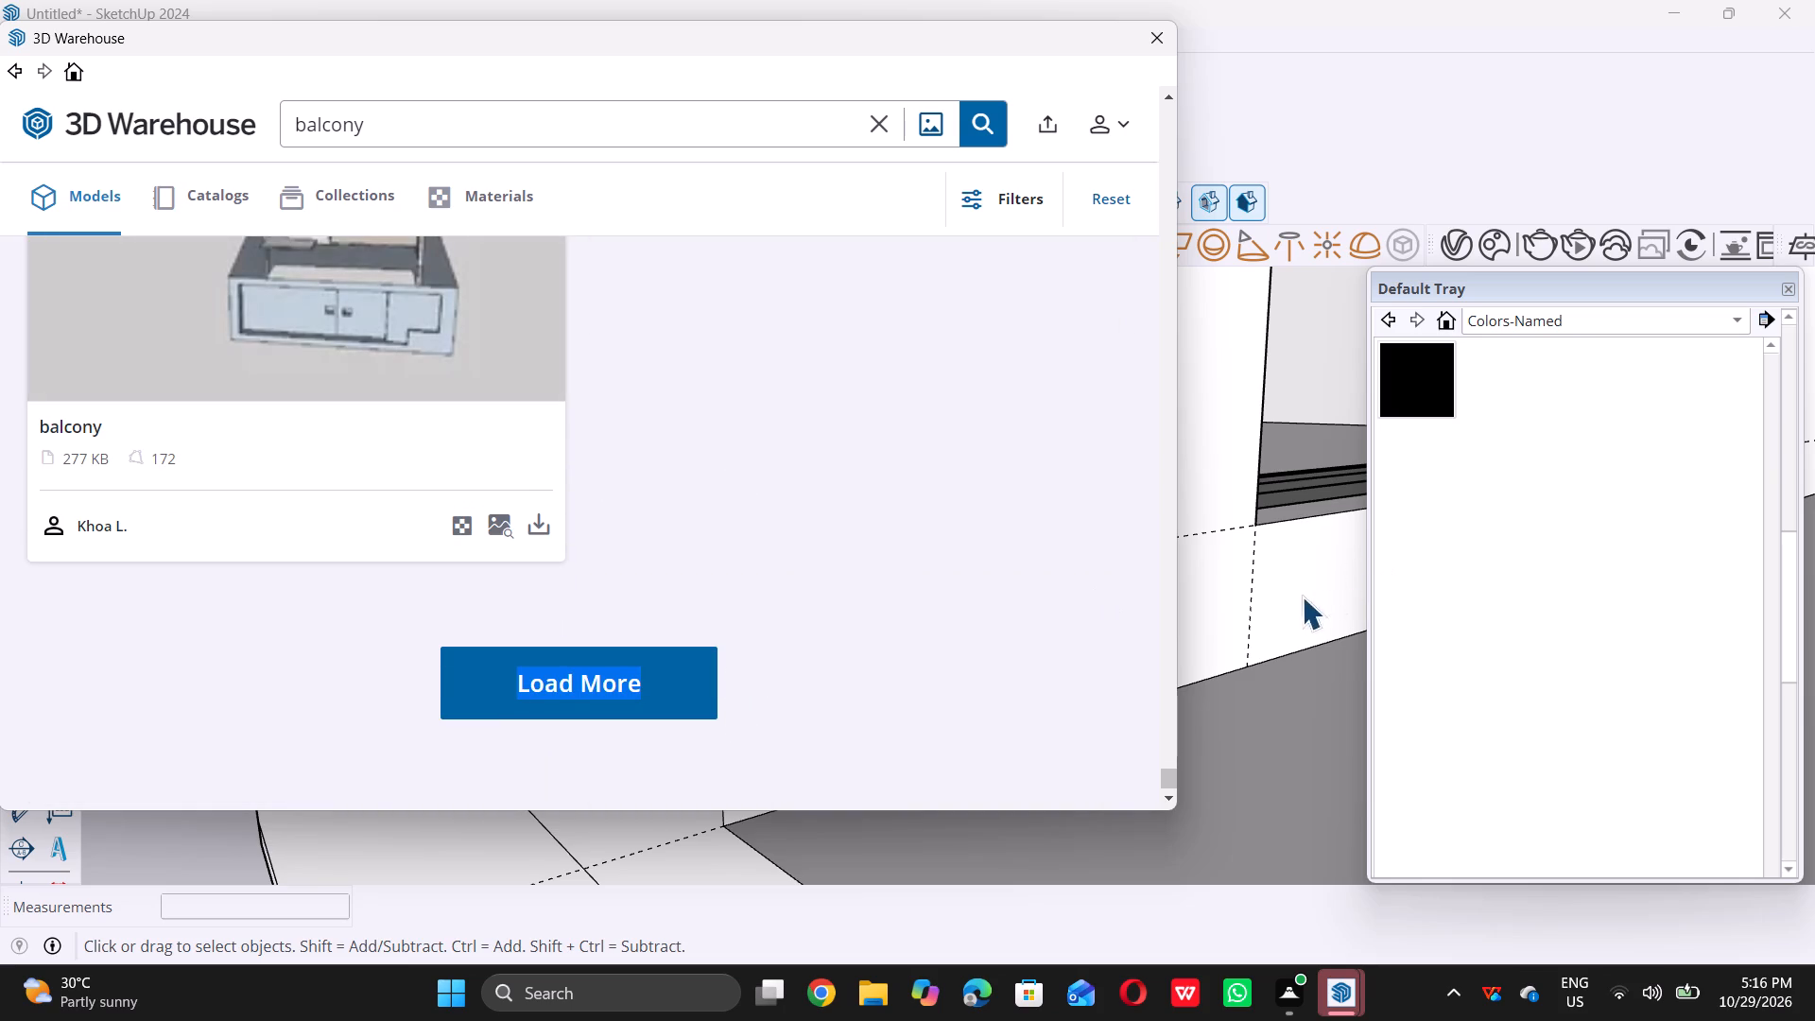
Go back through the loaded "balcony" results to the start of the list to reconsider the earlier models.
left_click(1171, 764)
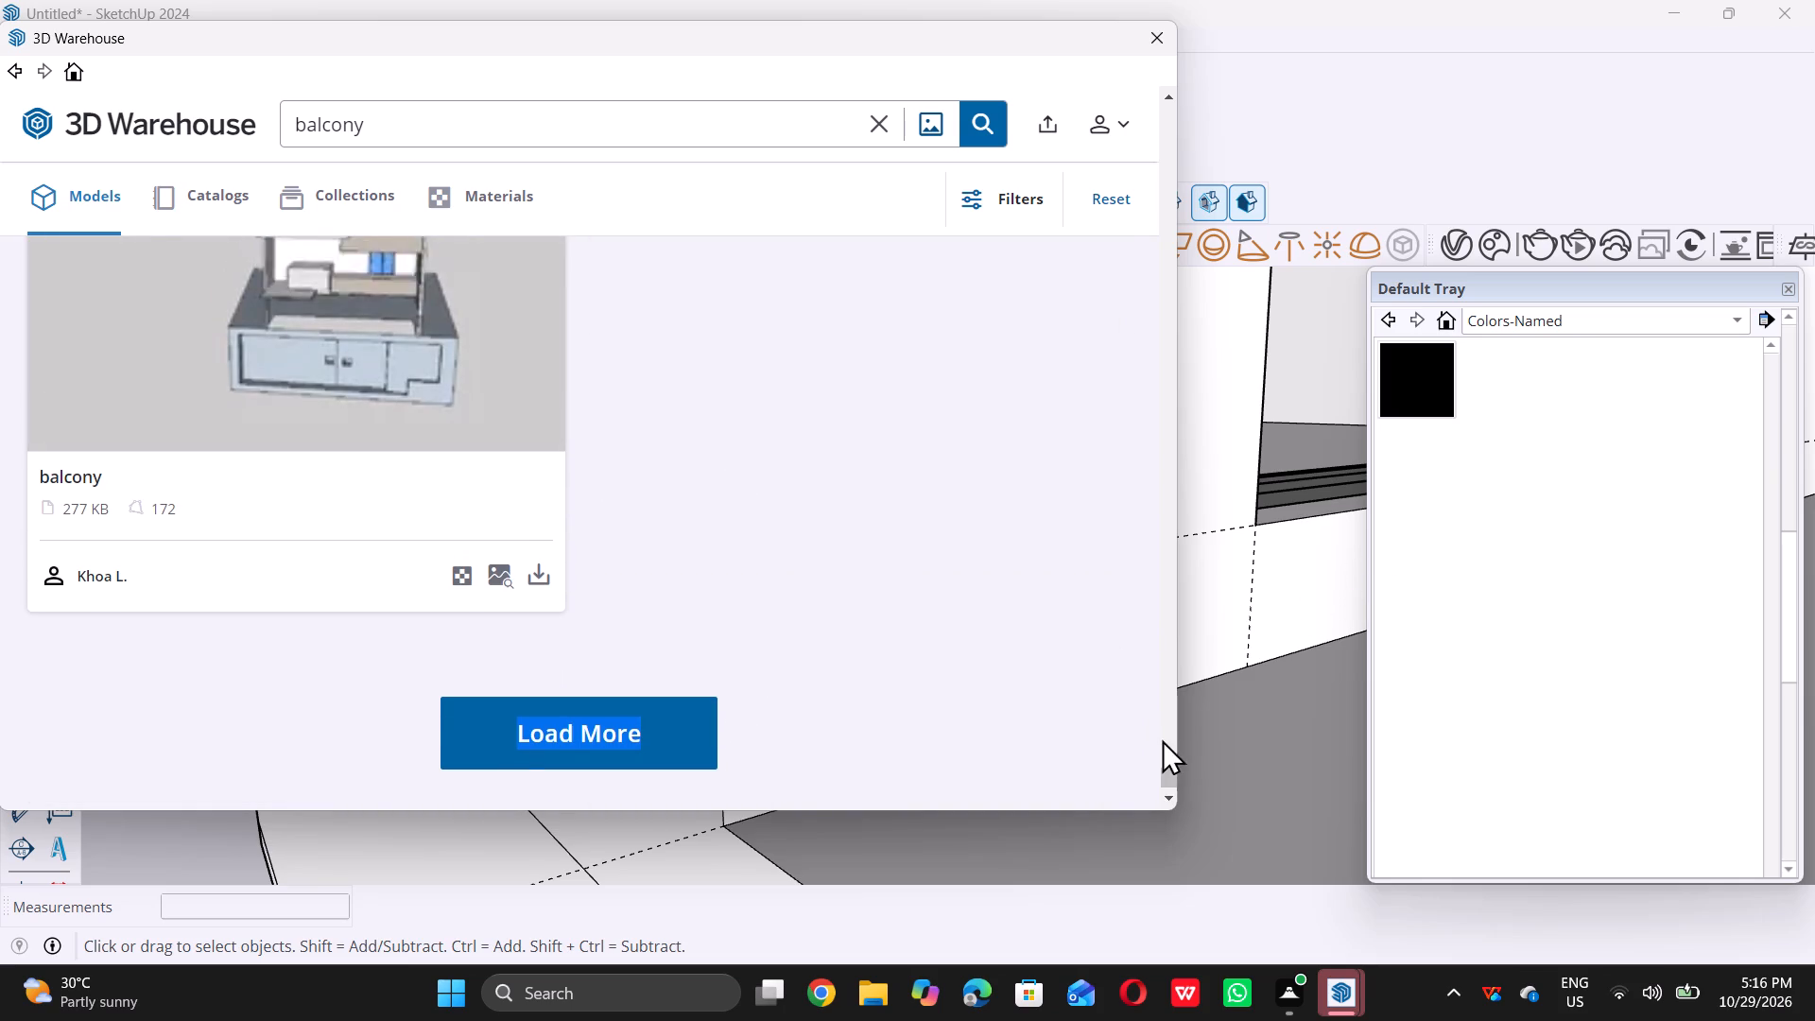
left_click(1168, 754)
left_click_drag(1157, 718, 1184, 463)
left_click(1184, 463)
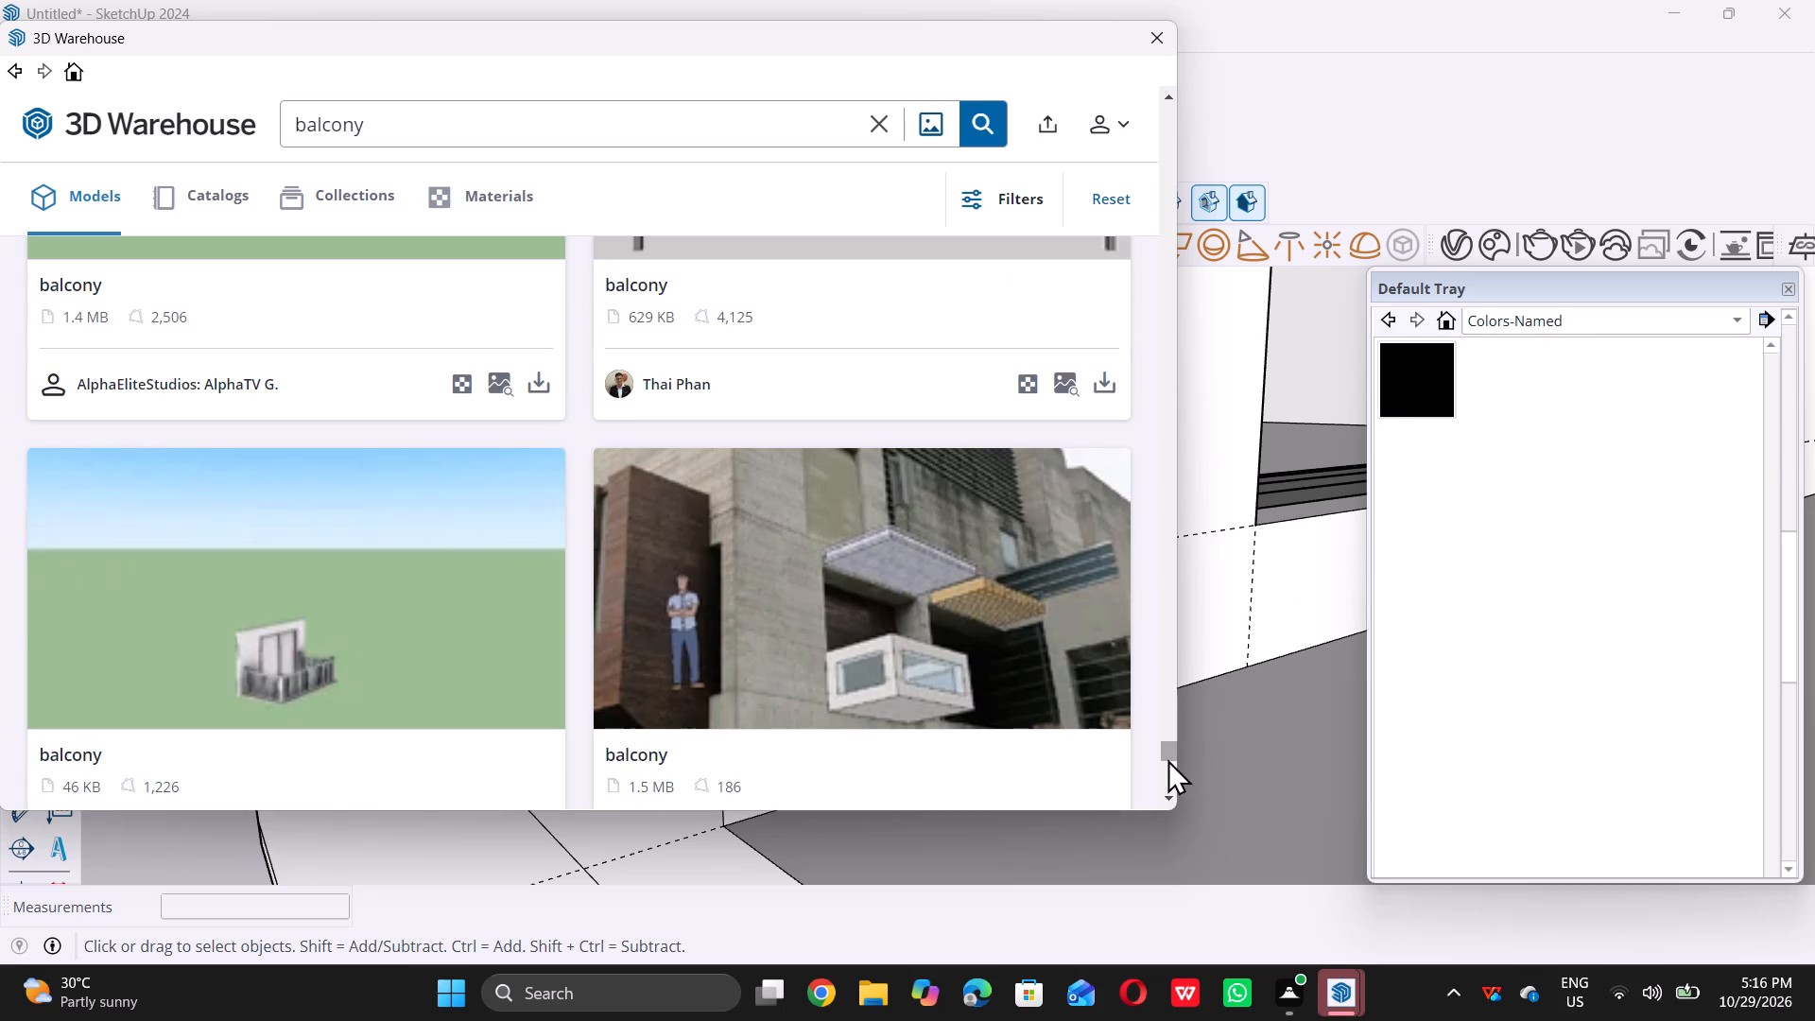
left_click(1167, 759)
double_click(1166, 753)
left_click(1165, 743)
left_click_drag(1166, 732, 1168, 723)
left_click_drag(1169, 715, 1172, 701)
left_click_drag(1174, 694, 1177, 641)
left_click_drag(1177, 627, 1177, 617)
left_click(1155, 467)
left_click(1176, 660)
left_click_drag(1177, 637, 1178, 582)
left_click_drag(1177, 573, 1157, 507)
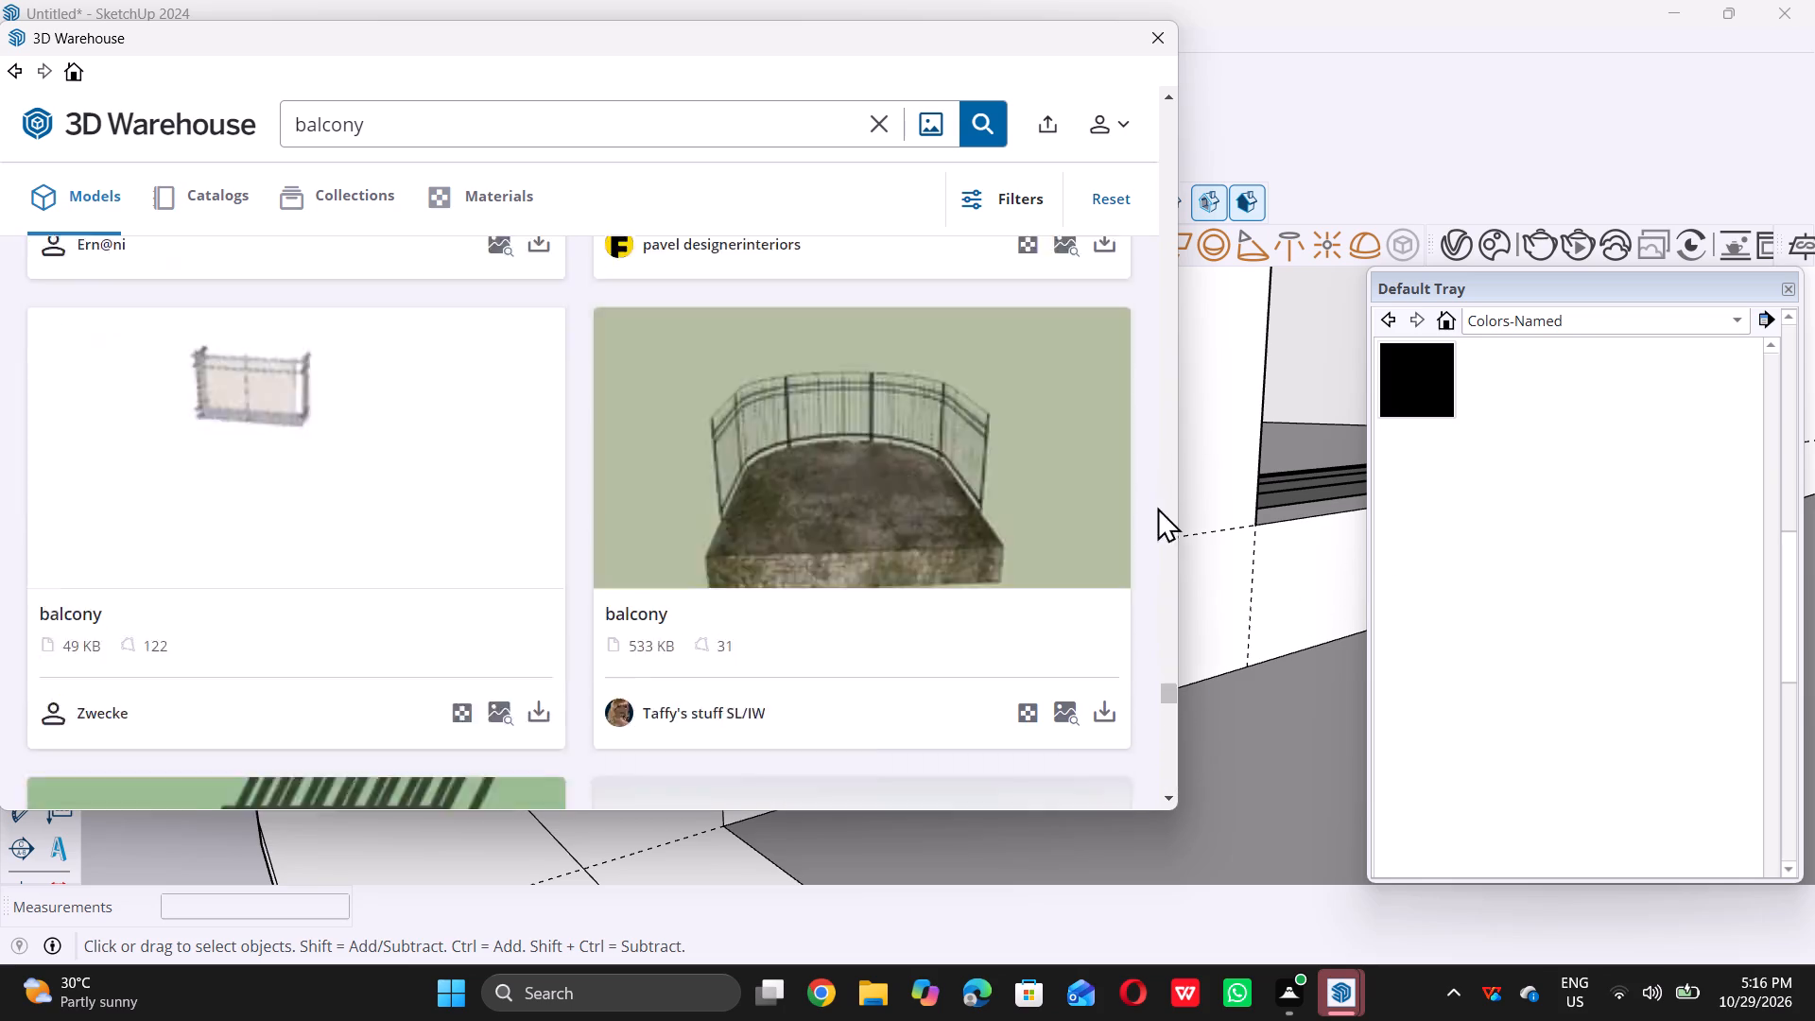
left_click_drag(1157, 507, 1149, 471)
left_click(1149, 471)
left_click_drag(1169, 656, 1172, 622)
left_click_drag(1180, 557, 1181, 544)
left_click_drag(1182, 520, 1186, 495)
left_click_drag(1189, 477, 1198, 407)
double_click(1198, 407)
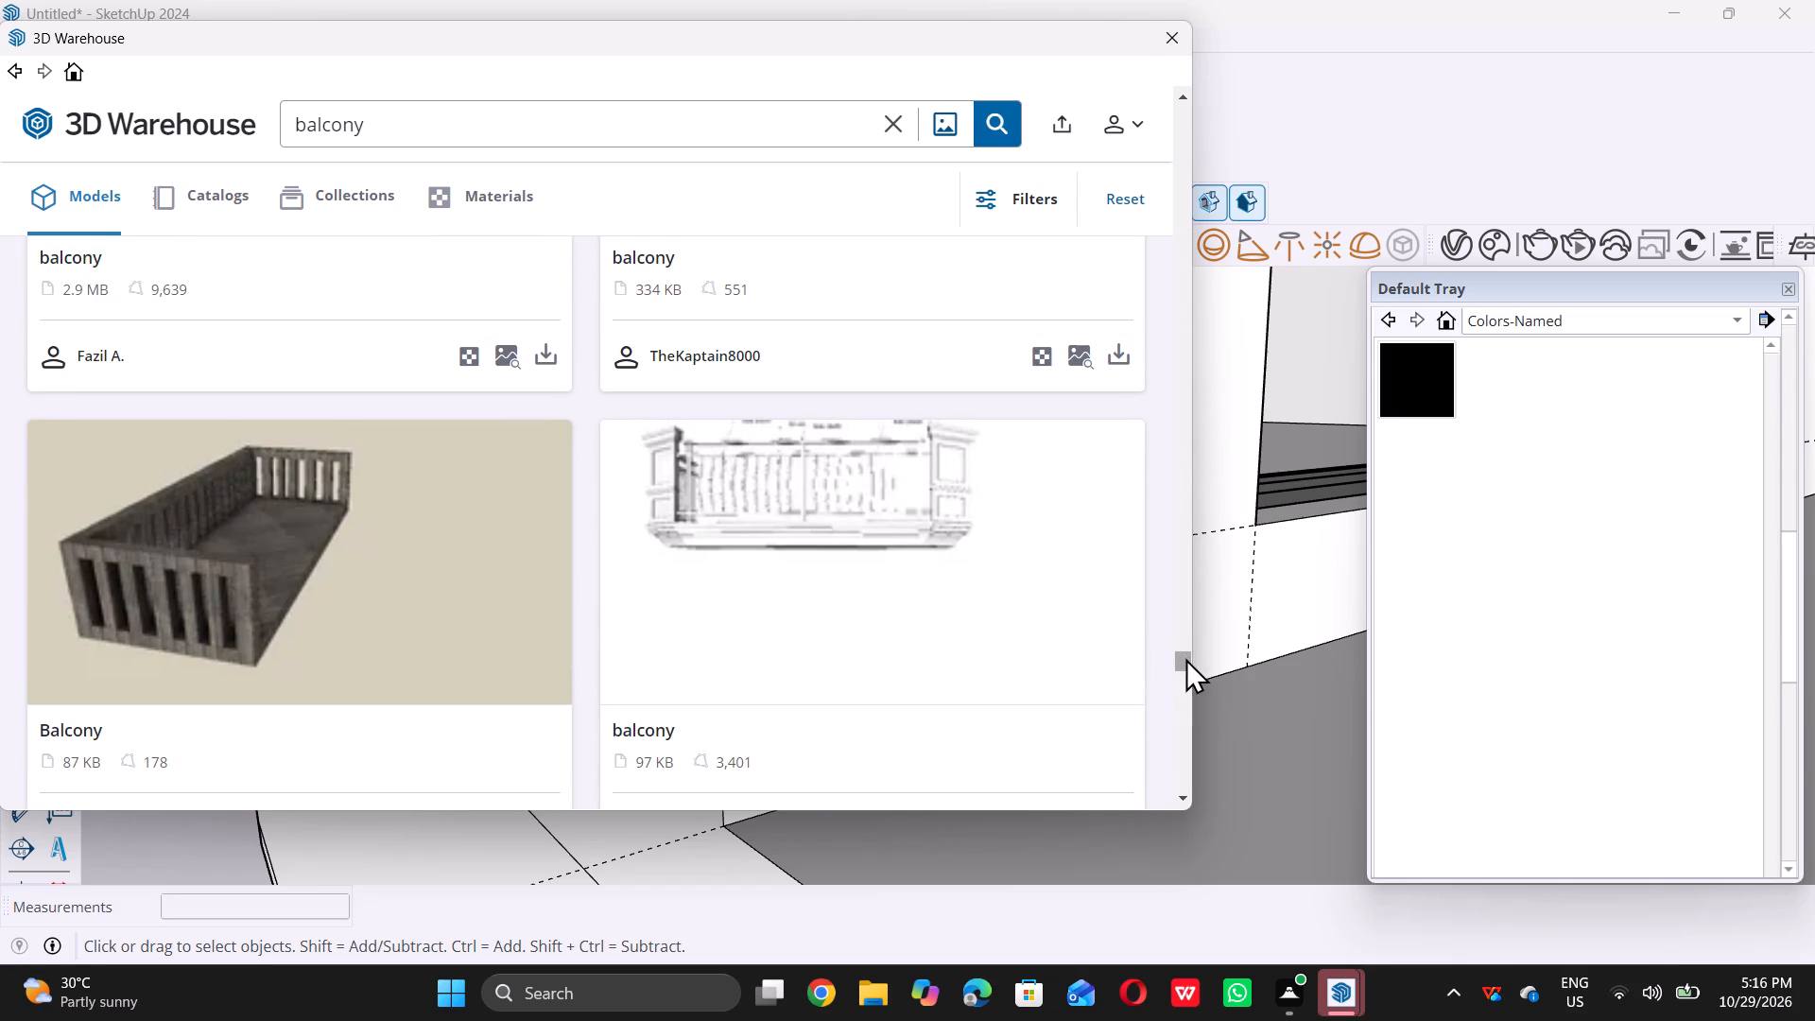
left_click(1190, 648)
left_click_drag(1191, 634, 1193, 626)
left_click_drag(1195, 614, 1201, 581)
left_click_drag(1205, 543, 1221, 372)
double_click(1221, 372)
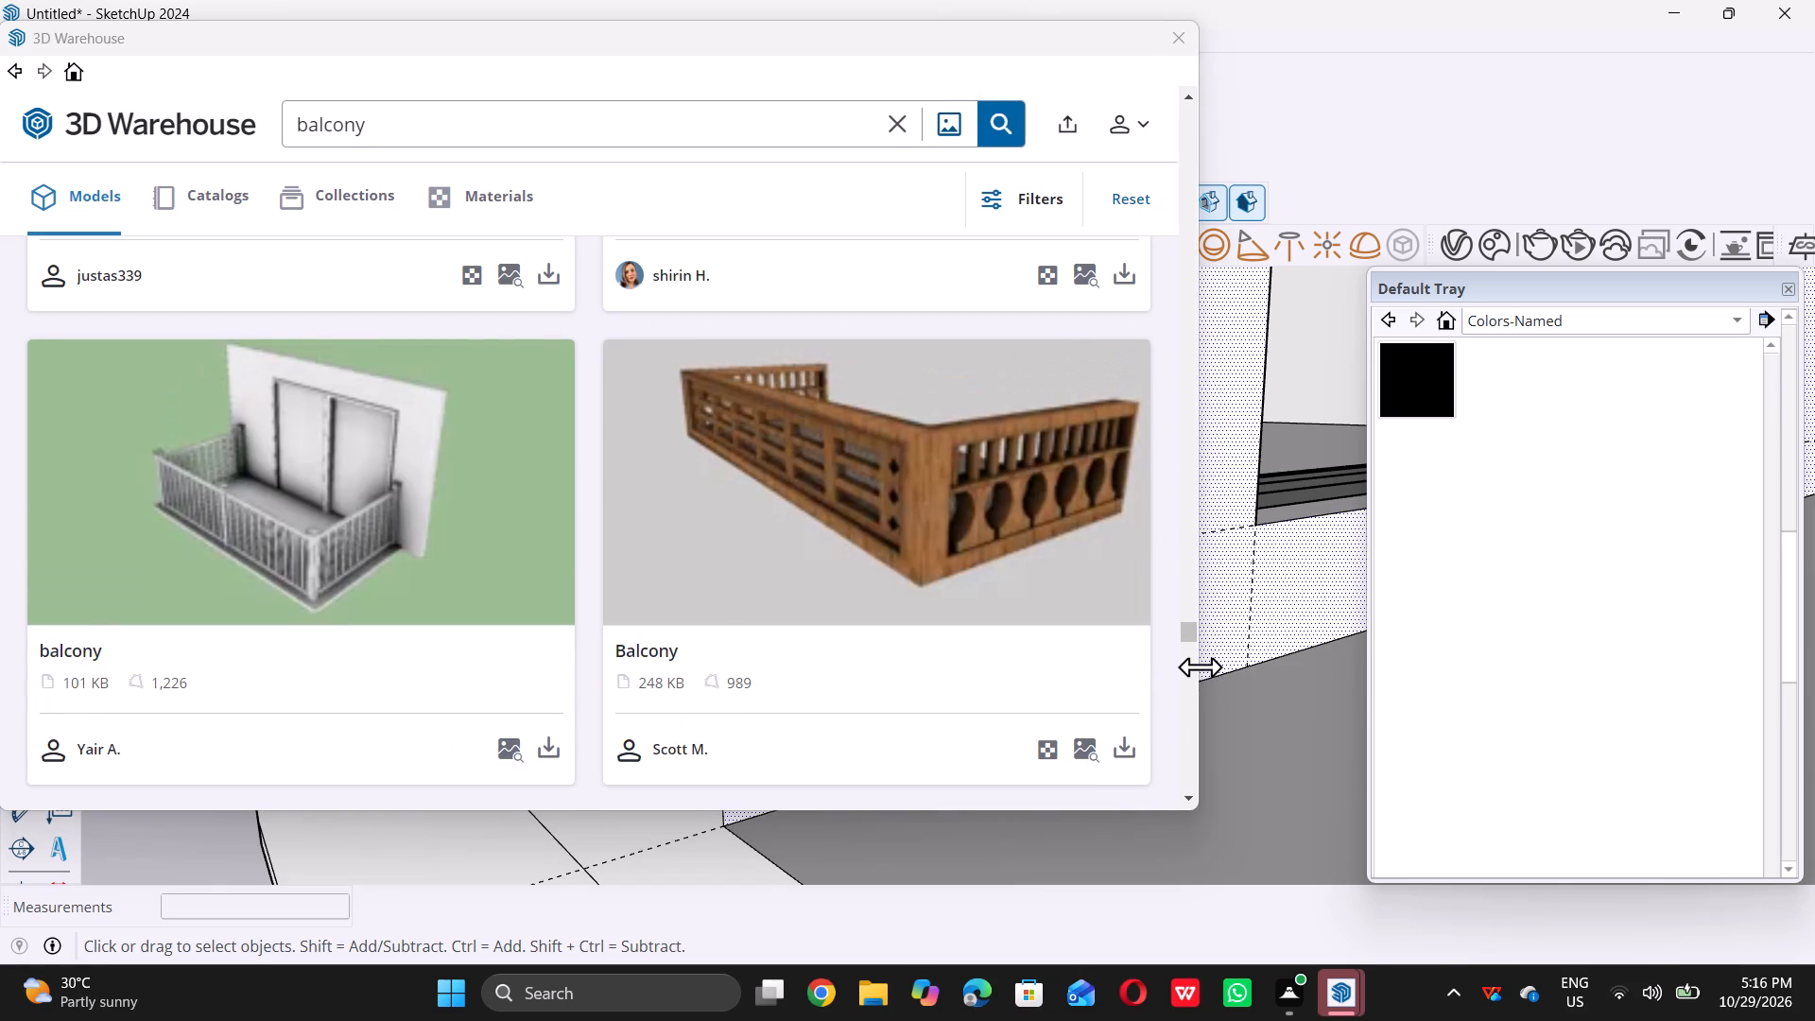
triple_click(1191, 636)
left_click_drag(1191, 628, 1178, 395)
triple_click(1178, 395)
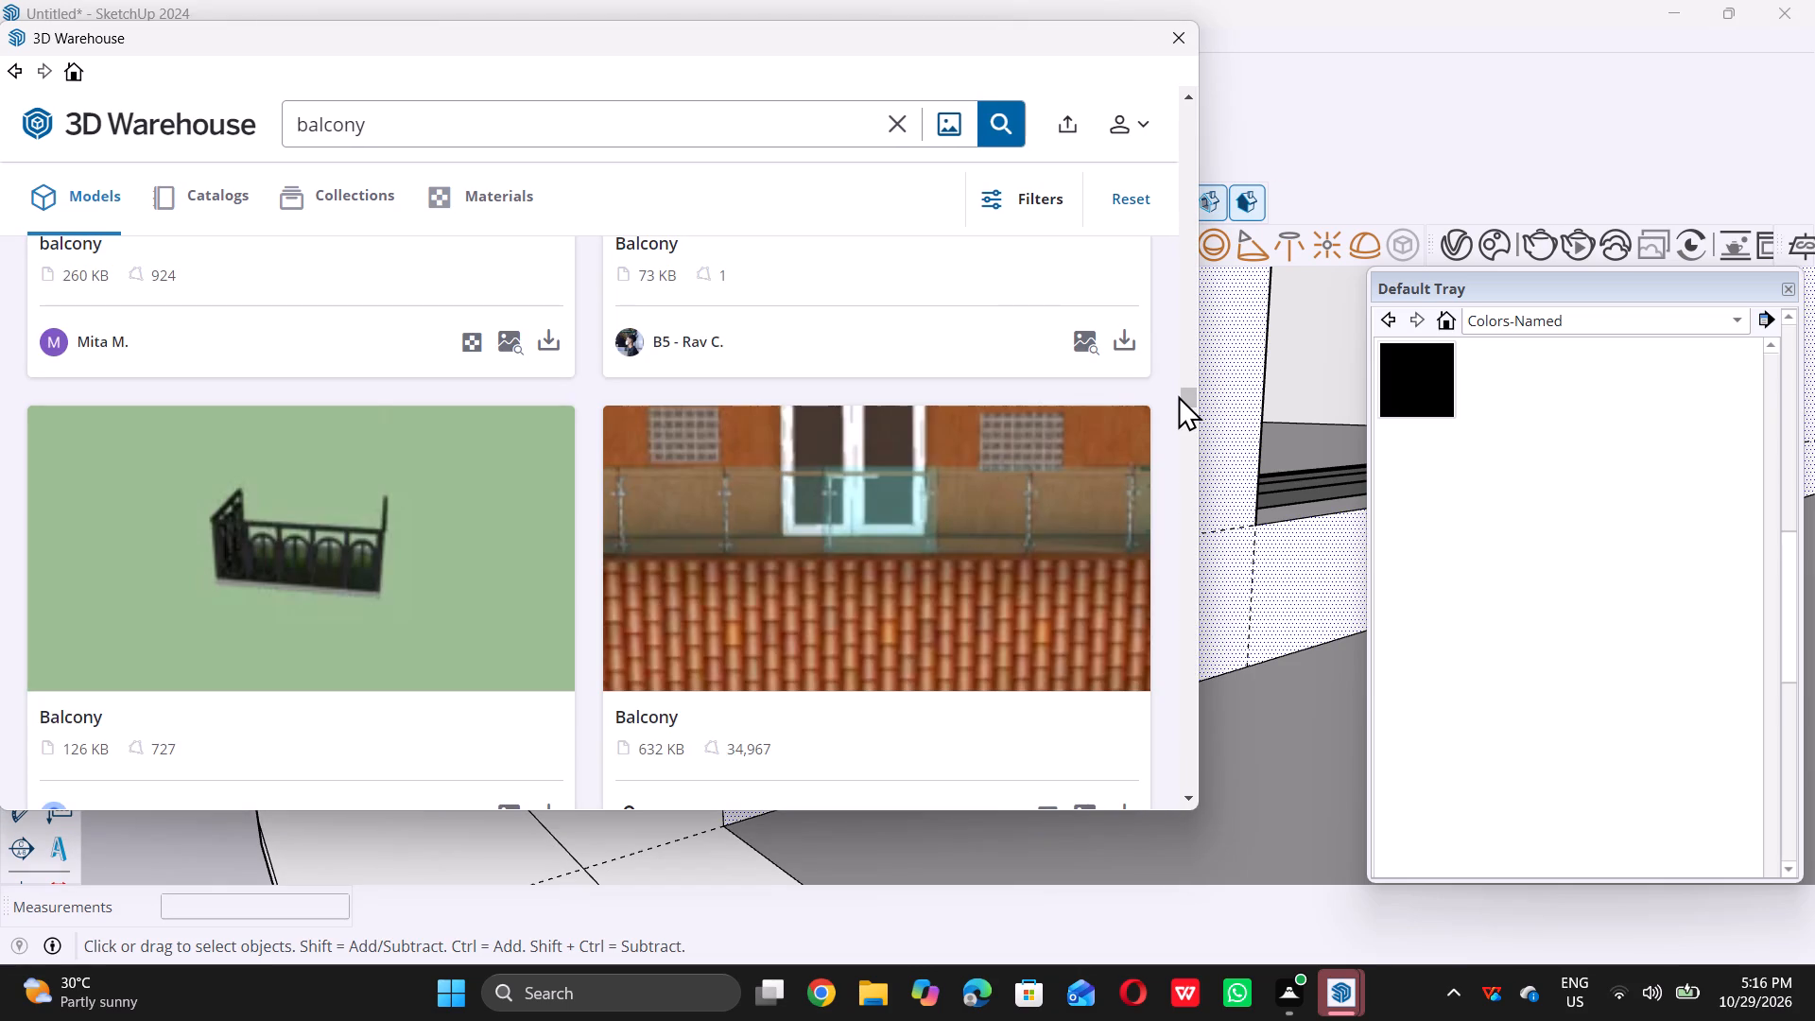
left_click(1187, 391)
left_click(1186, 383)
left_click_drag(1187, 336, 1188, 327)
middle_click(1193, 301)
double_click(1193, 300)
left_click_drag(1193, 300, 1195, 284)
left_click(1195, 284)
left_click_drag(1195, 282, 1188, 215)
left_click_drag(1188, 215, 1188, 199)
double_click(1188, 199)
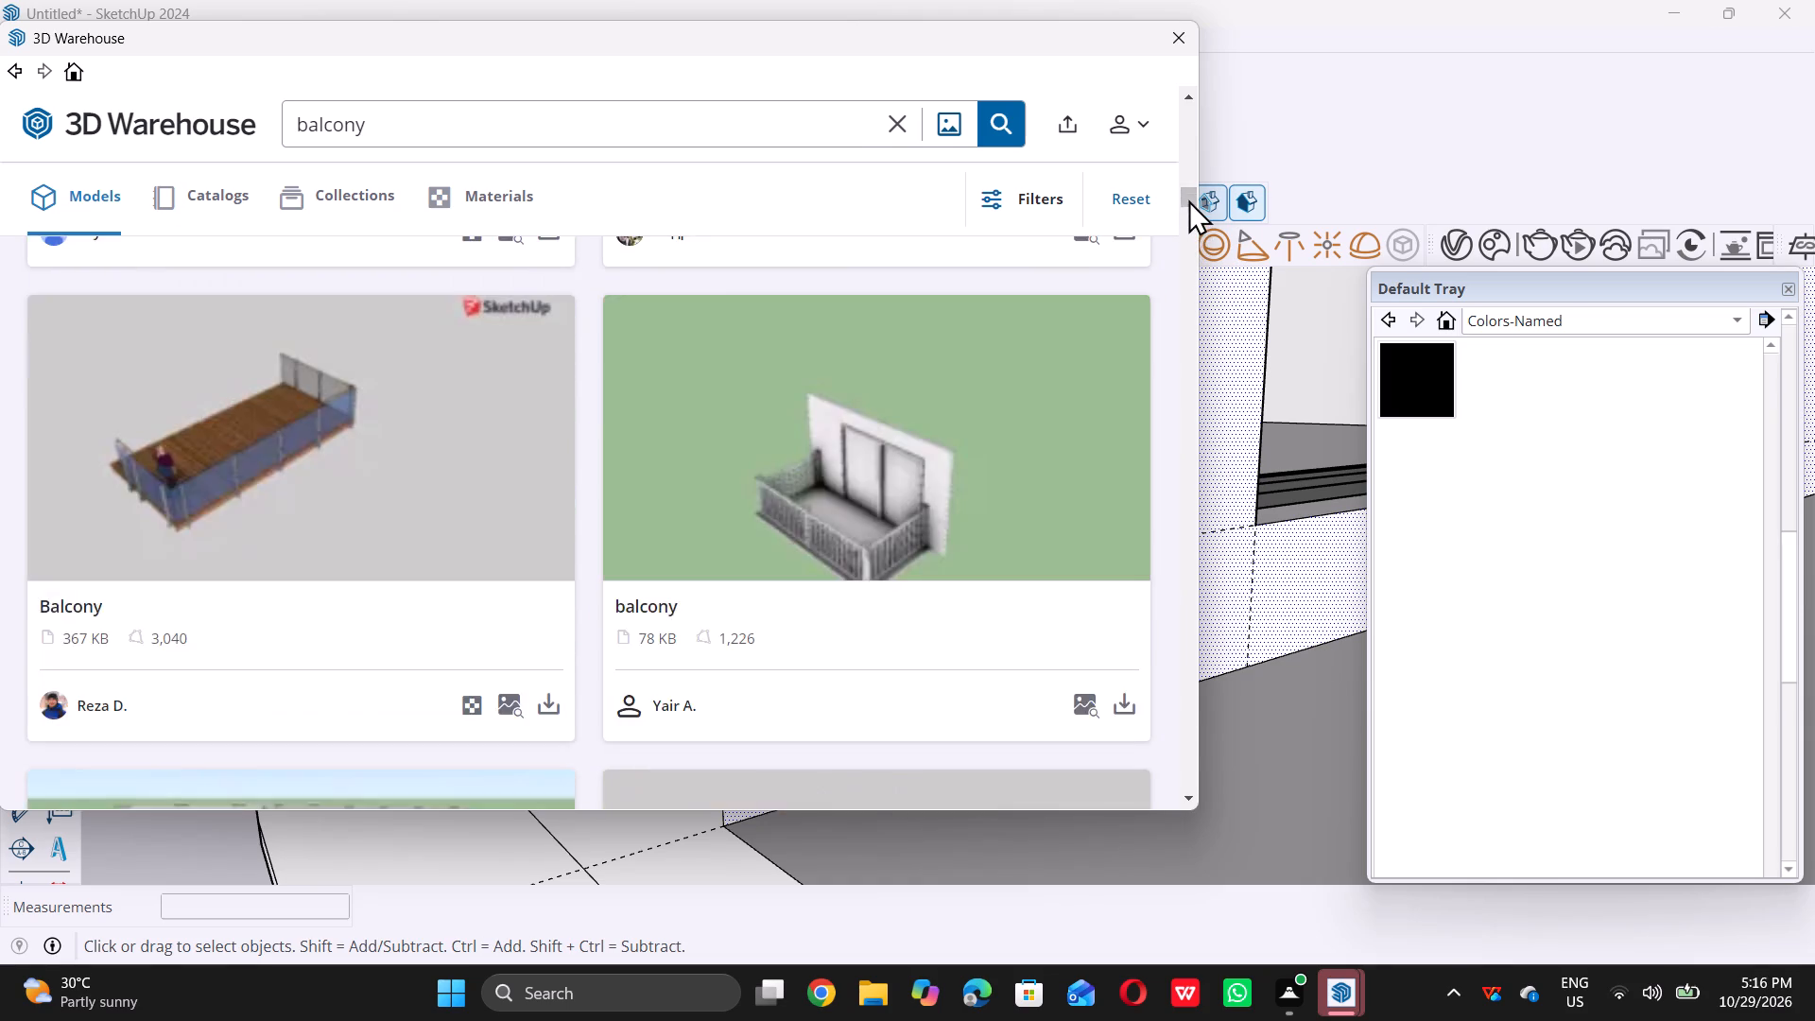
left_click_drag(1188, 199, 1190, 187)
left_click_drag(1190, 185, 1208, 111)
left_click(1208, 111)
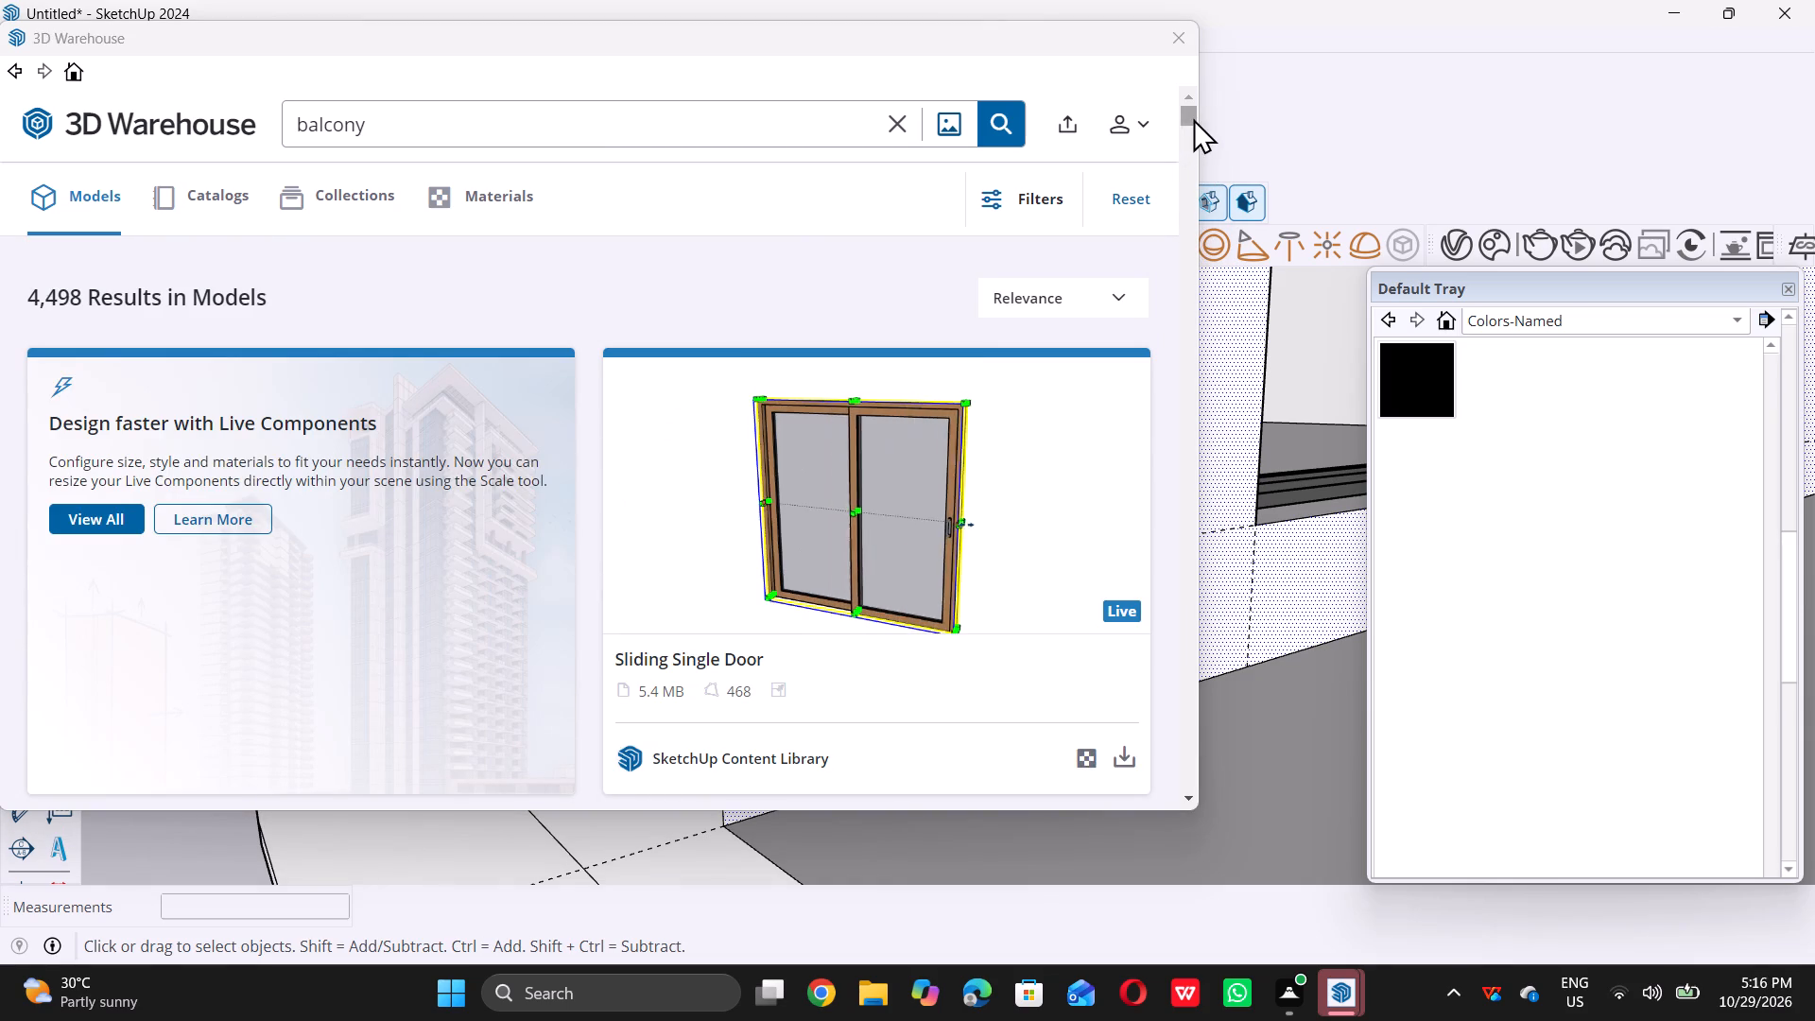
left_click(1193, 118)
left_click_drag(1193, 121, 1190, 130)
left_click(1189, 133)
left_click(1187, 143)
left_click_drag(1186, 148, 1187, 172)
left_click_drag(1194, 139, 1193, 124)
double_click(1193, 124)
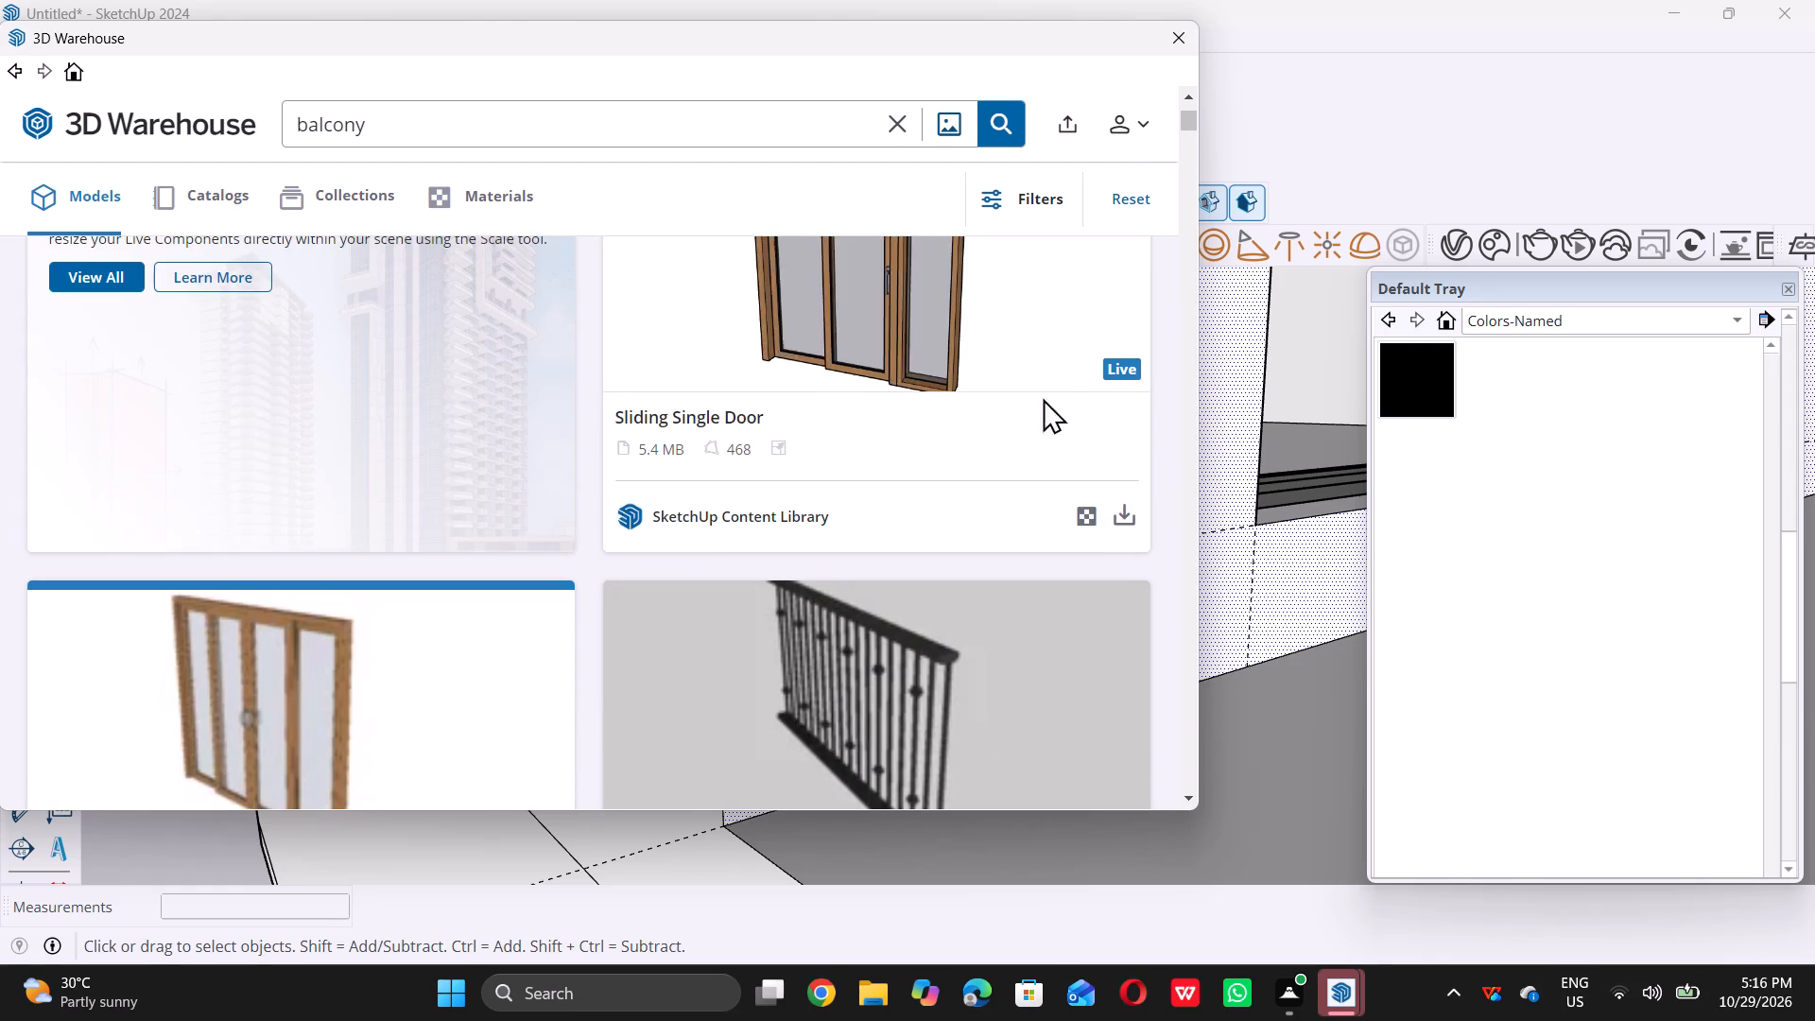
Load the "Balcony" model with the black horizontal-bar railing from the search results and place it on open ground beside the house.
scroll(959, 528, "down", 5)
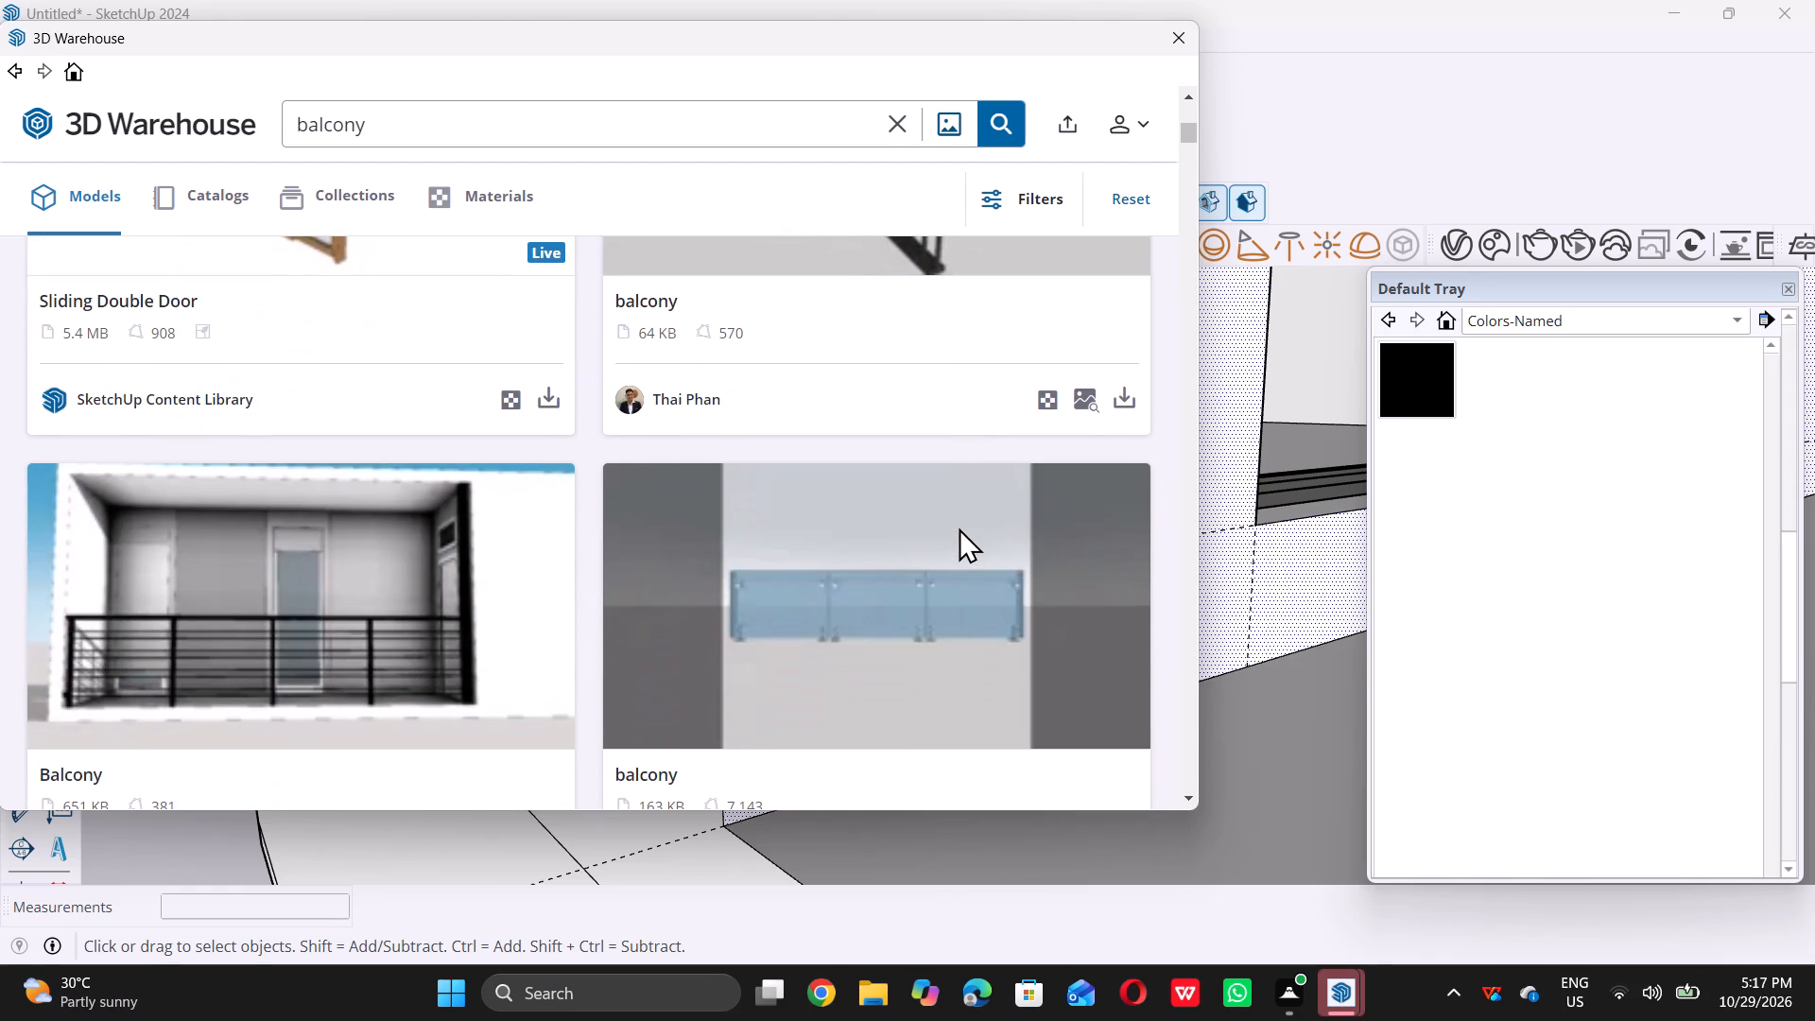
scroll(959, 528, "down", 2)
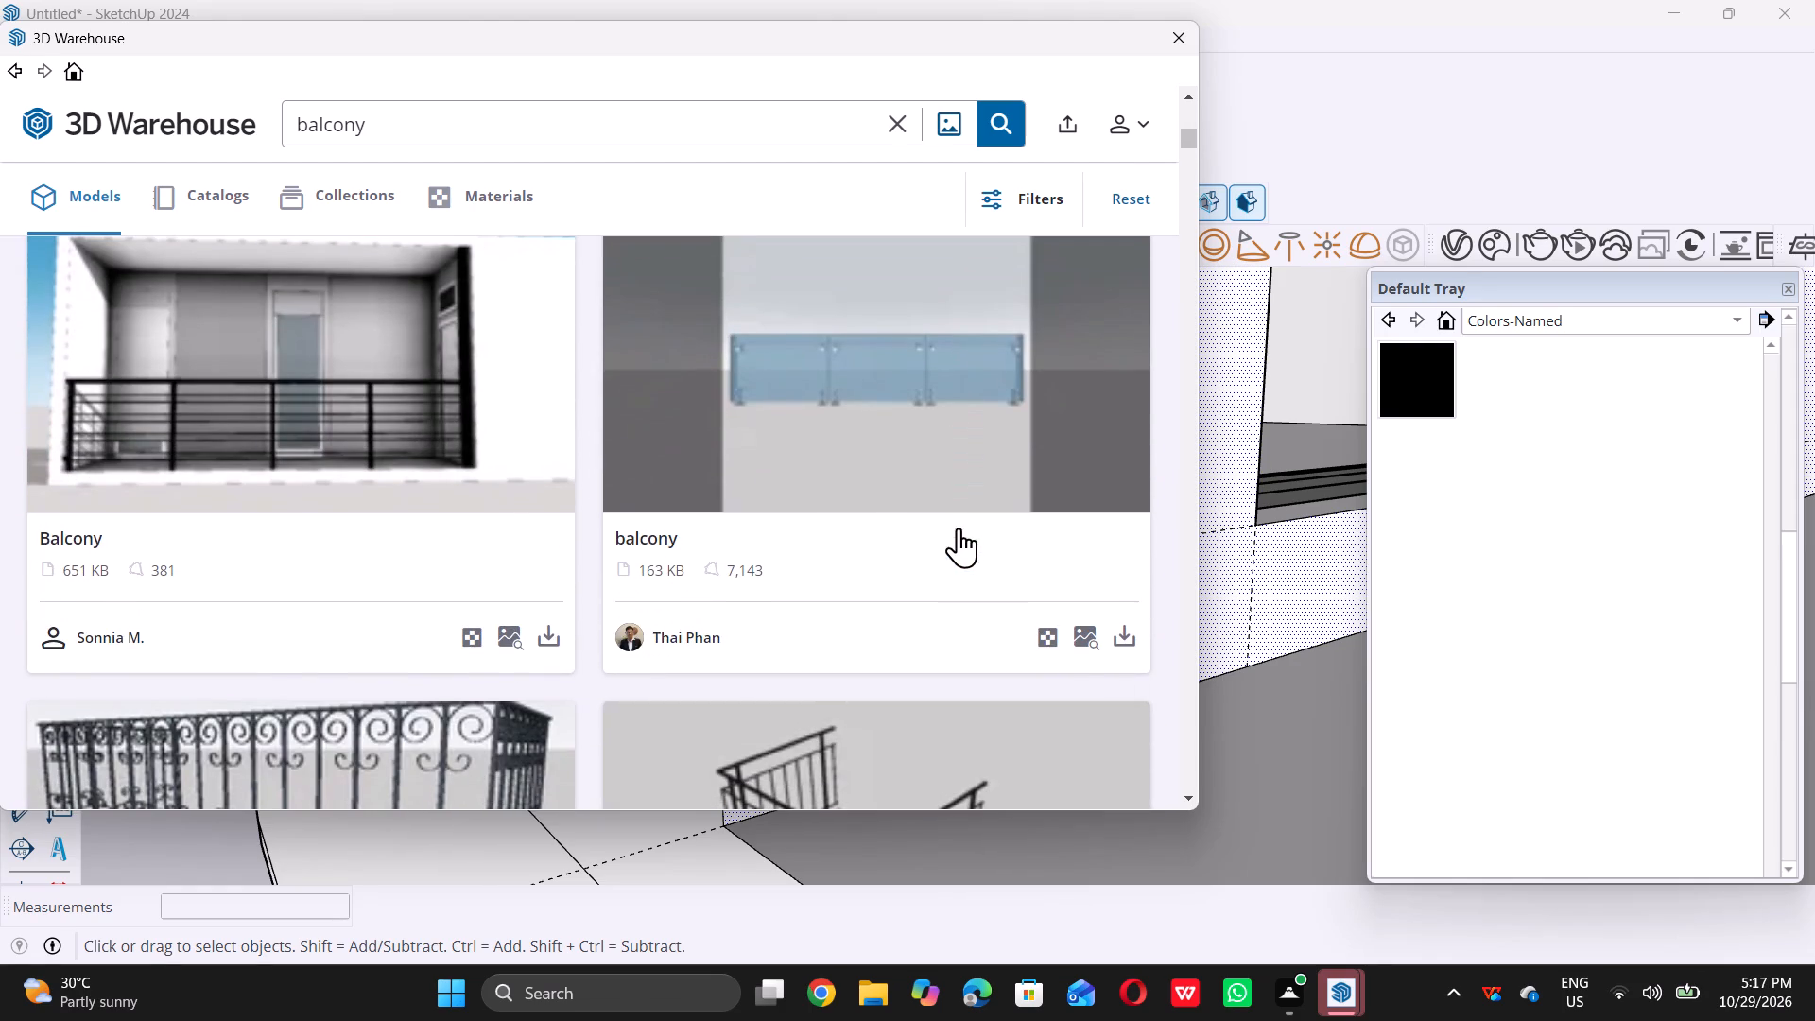
left_click(557, 633)
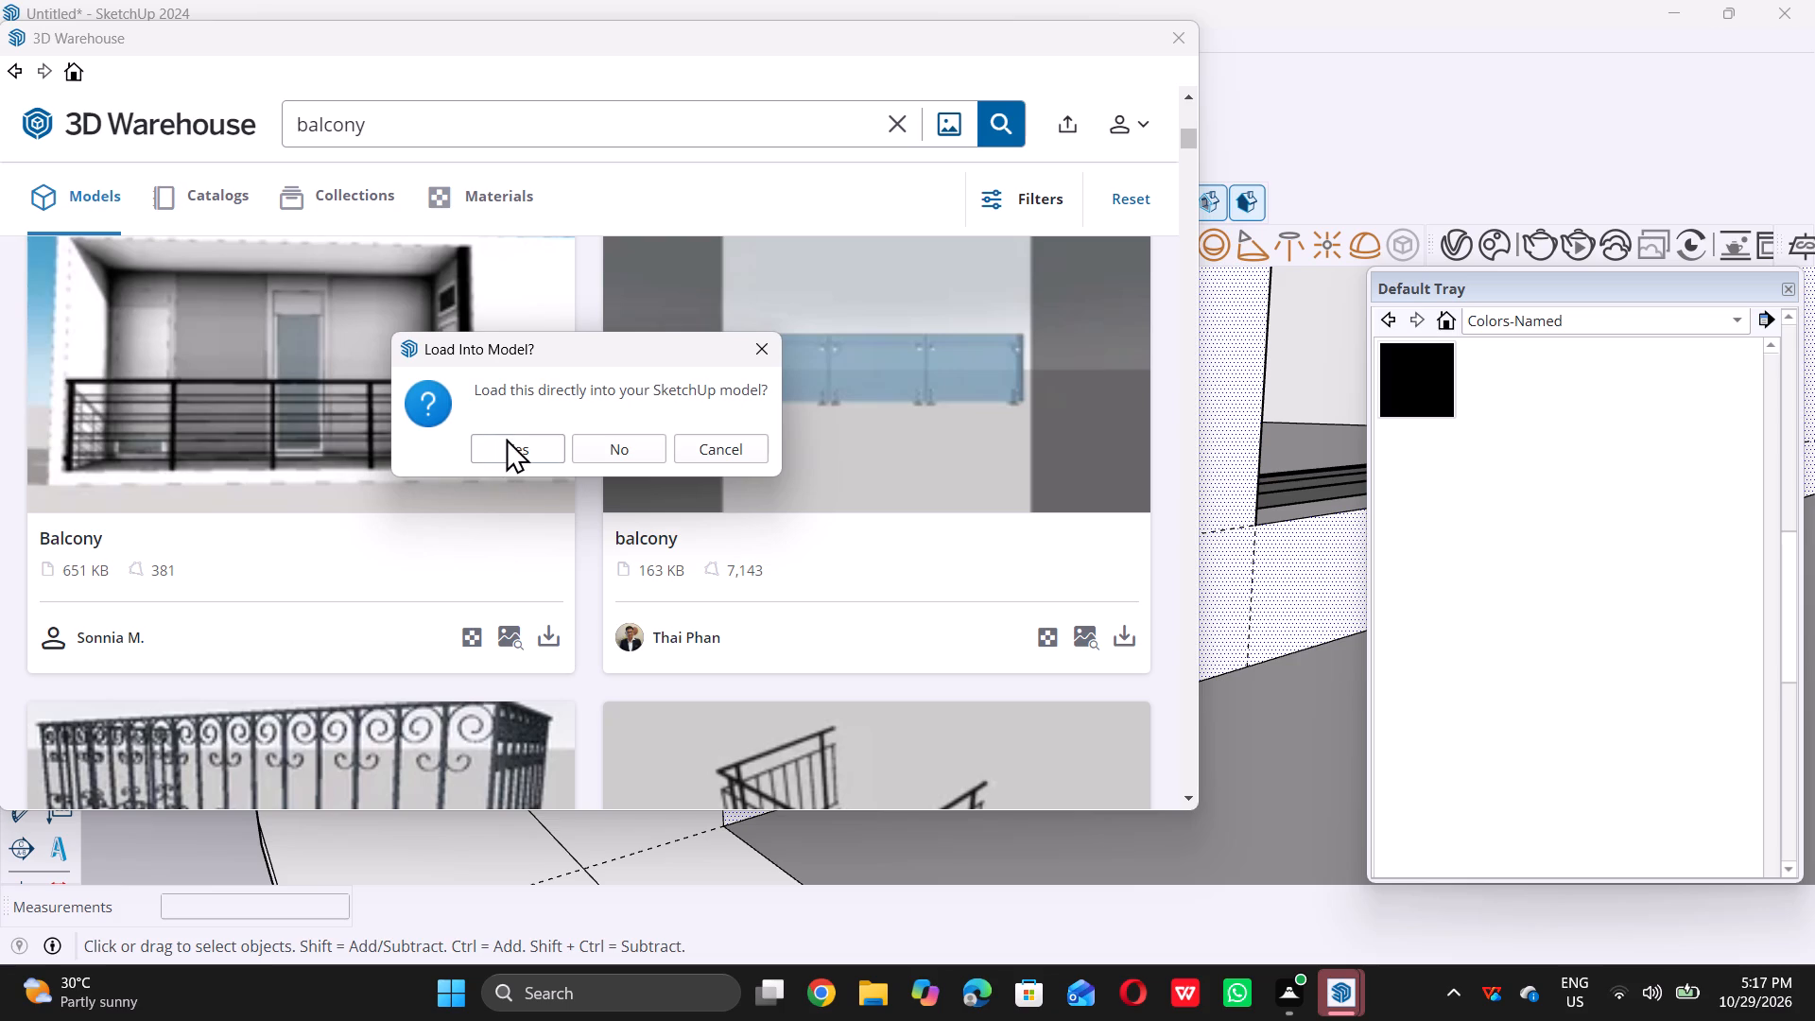
double_click(510, 442)
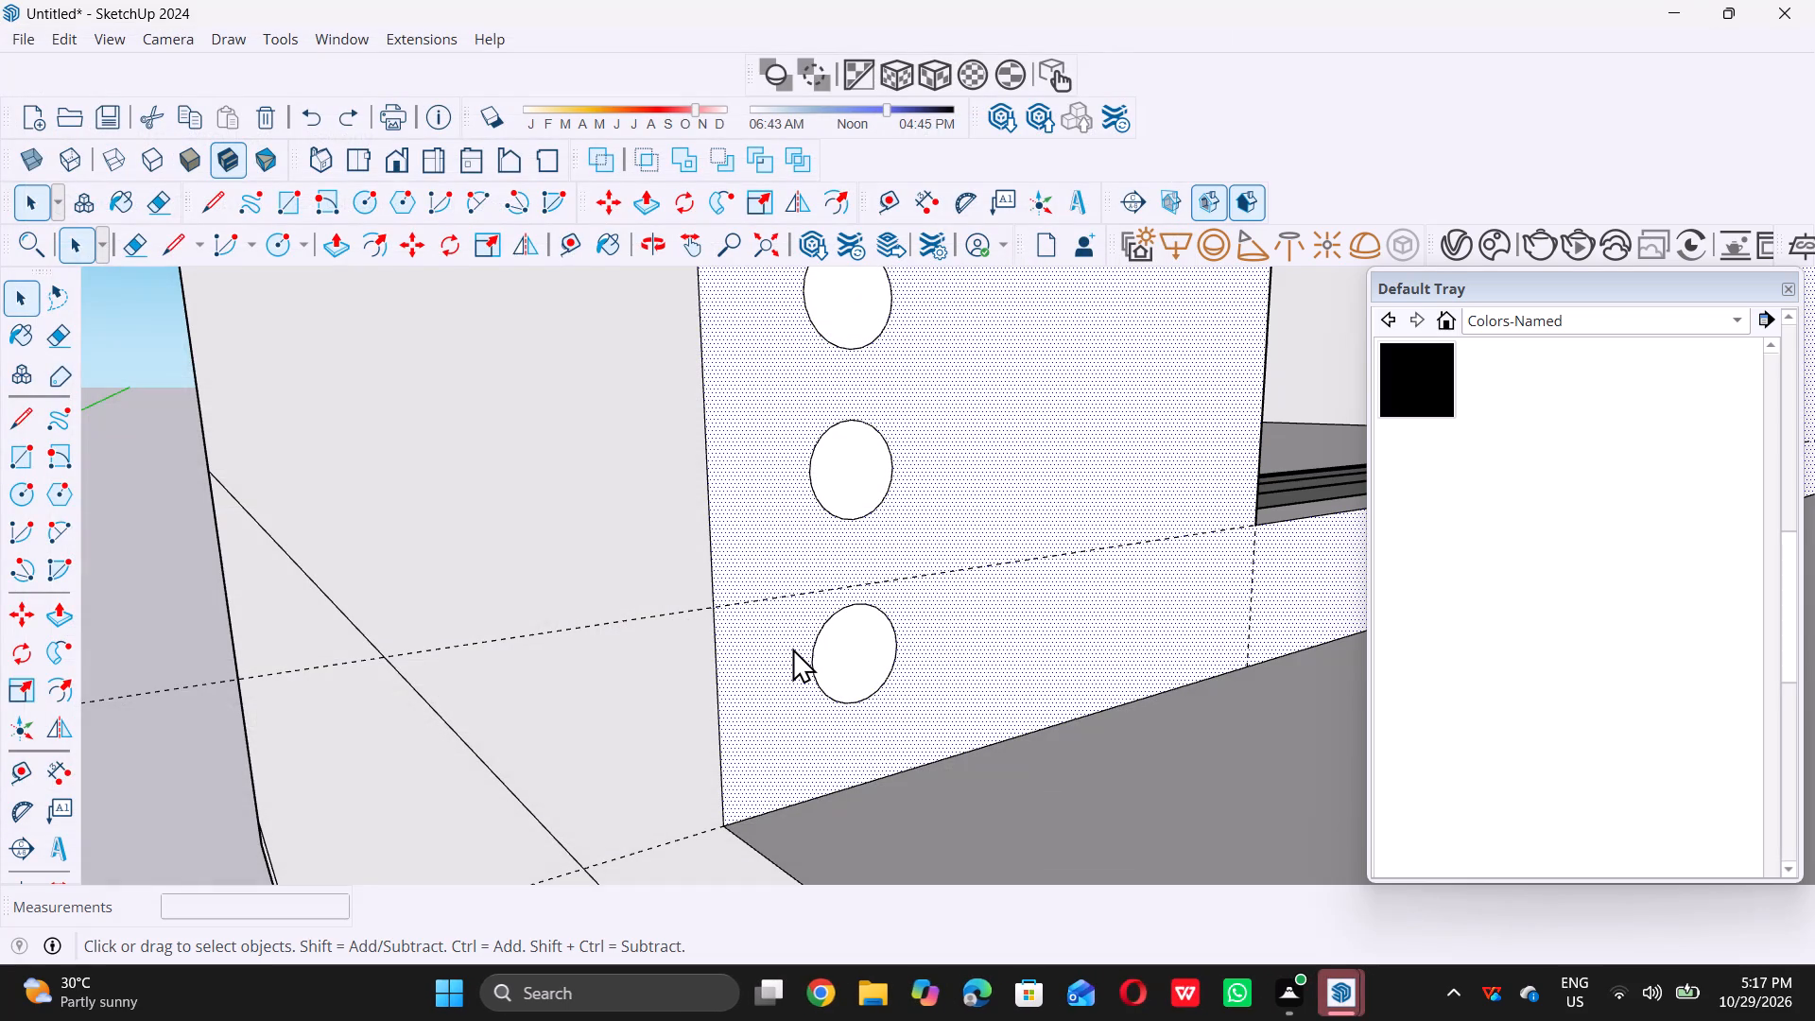
scroll(779, 649, "down", 20)
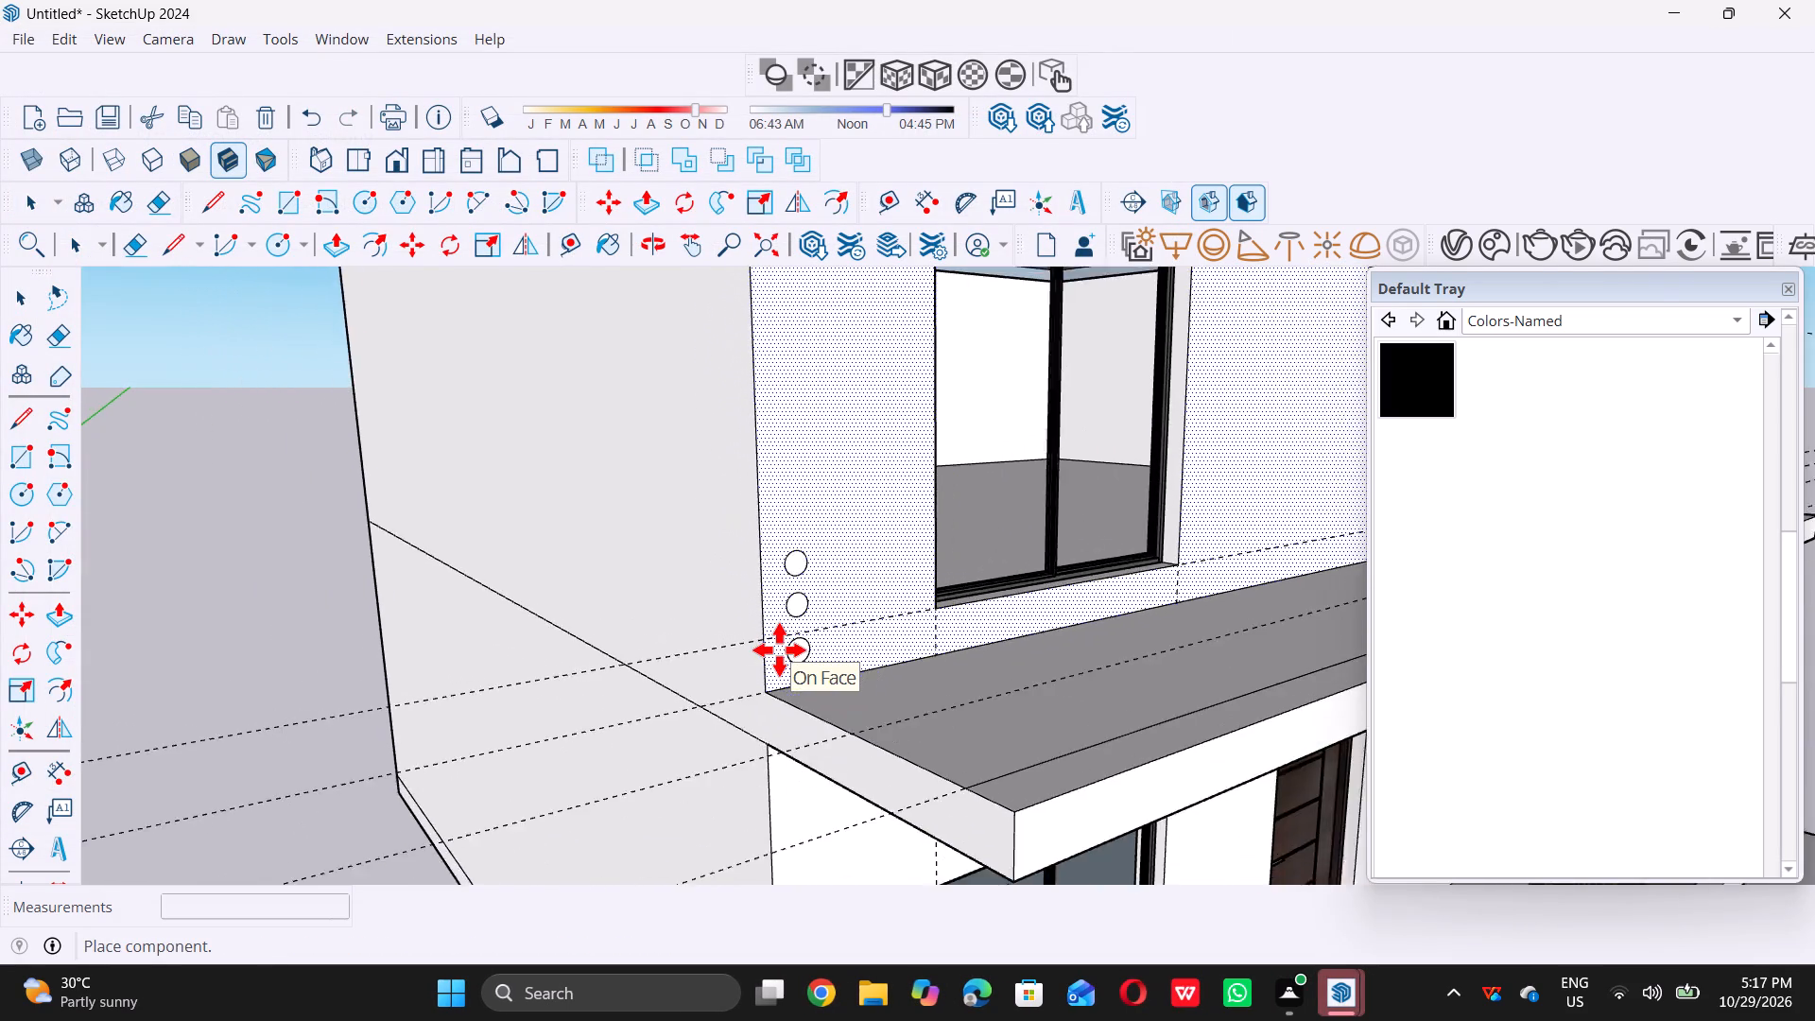
scroll(779, 649, "down", 20)
scroll(779, 649, "down", 1)
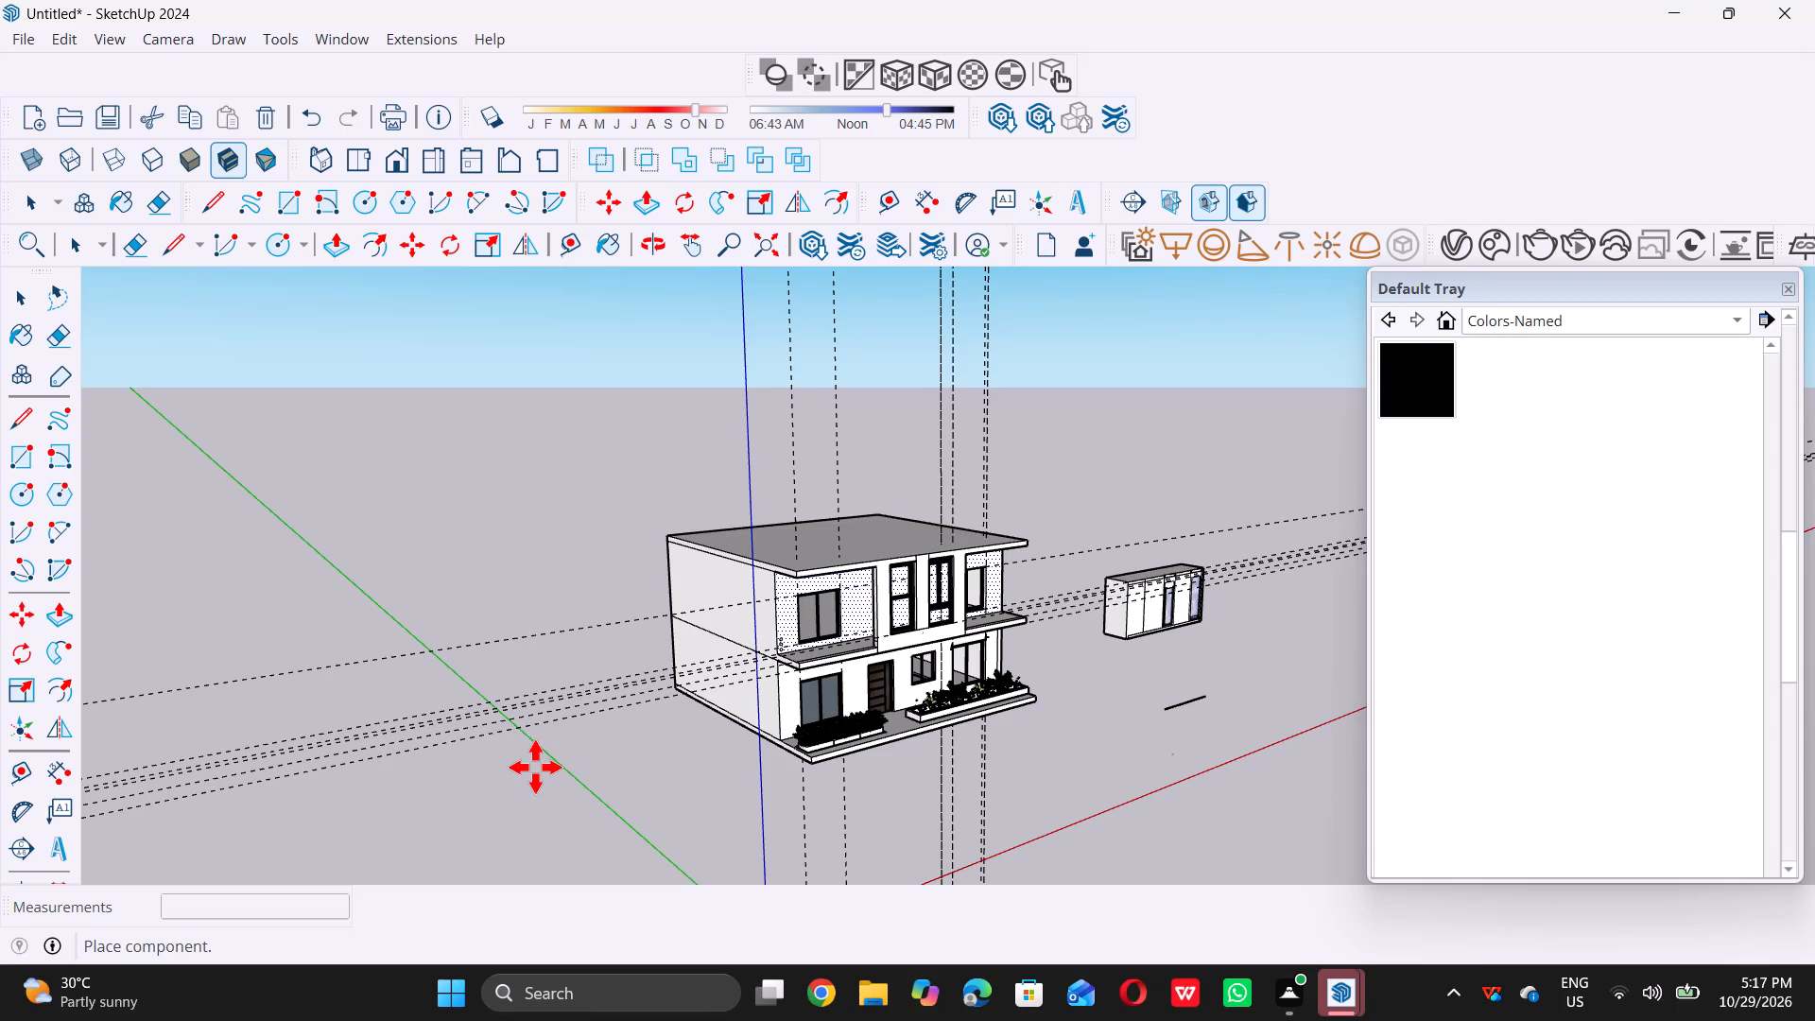
double_click(645, 776)
key("space")
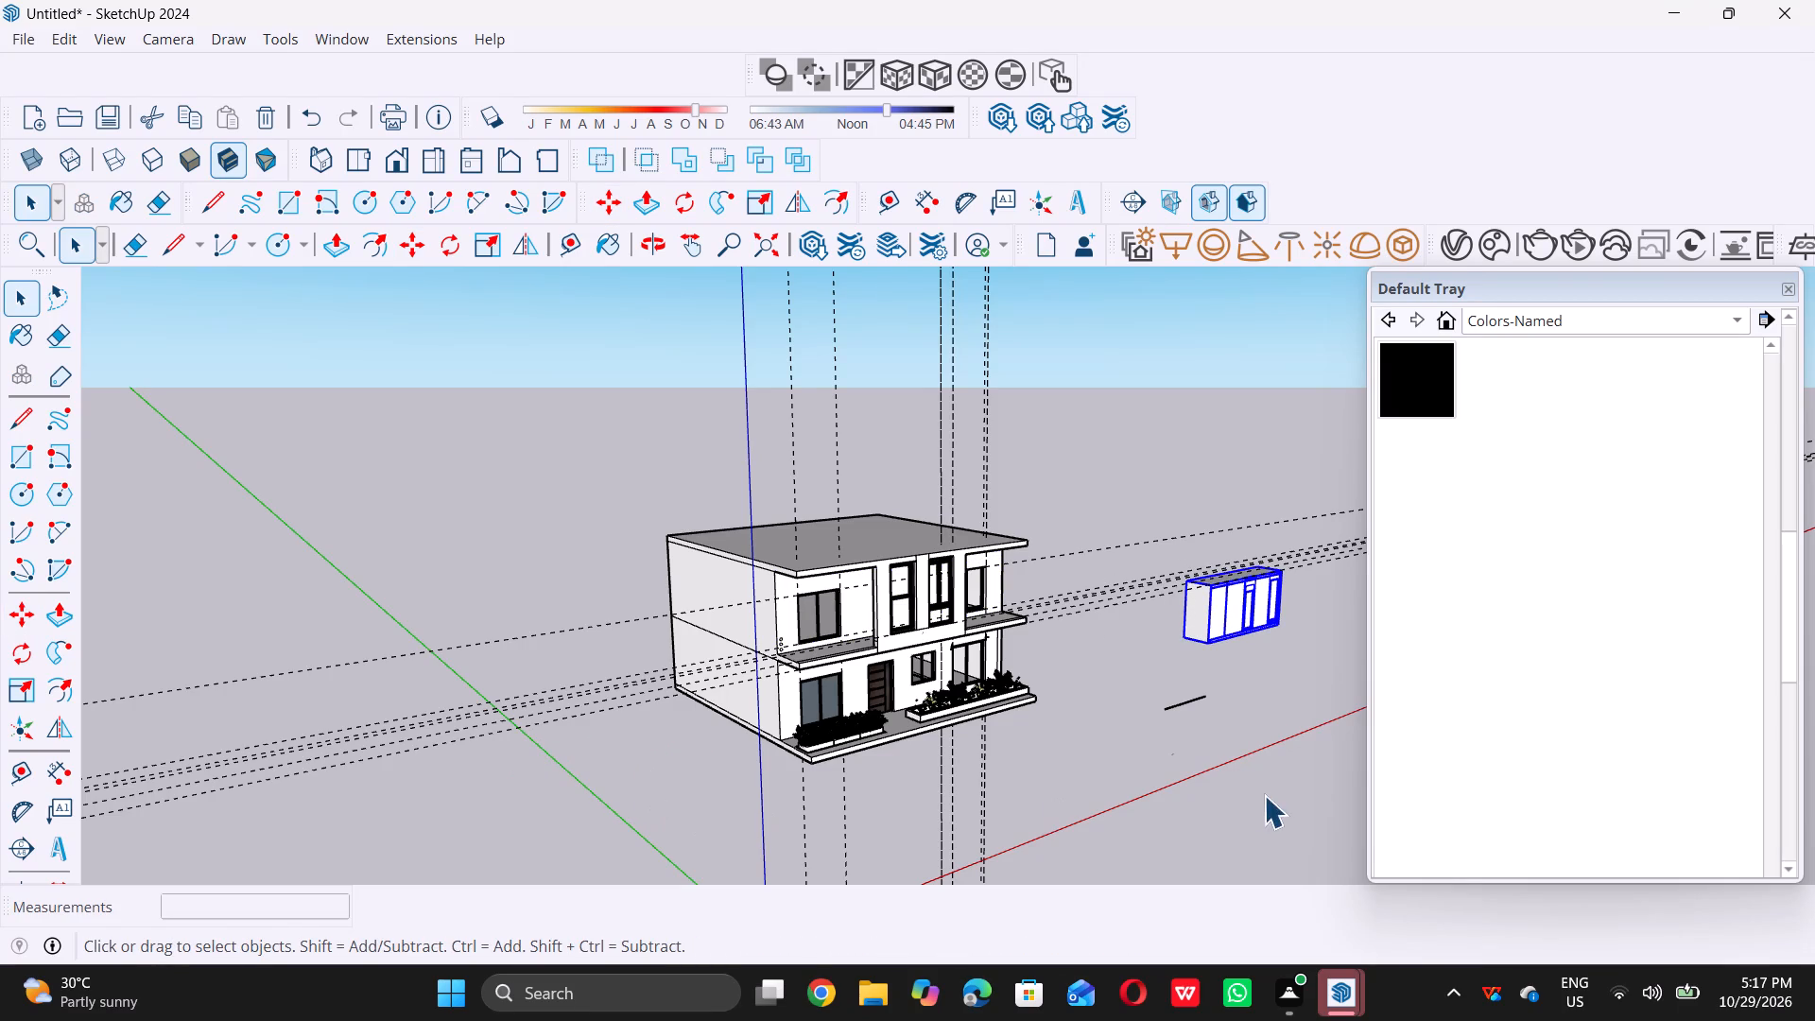
Examine the imported balcony from several sides and close up, including its railing and how it meets the surrounding walls.
left_click(1249, 790)
scroll(926, 763, "down", 9)
middle_click_drag(1280, 748, 1089, 642)
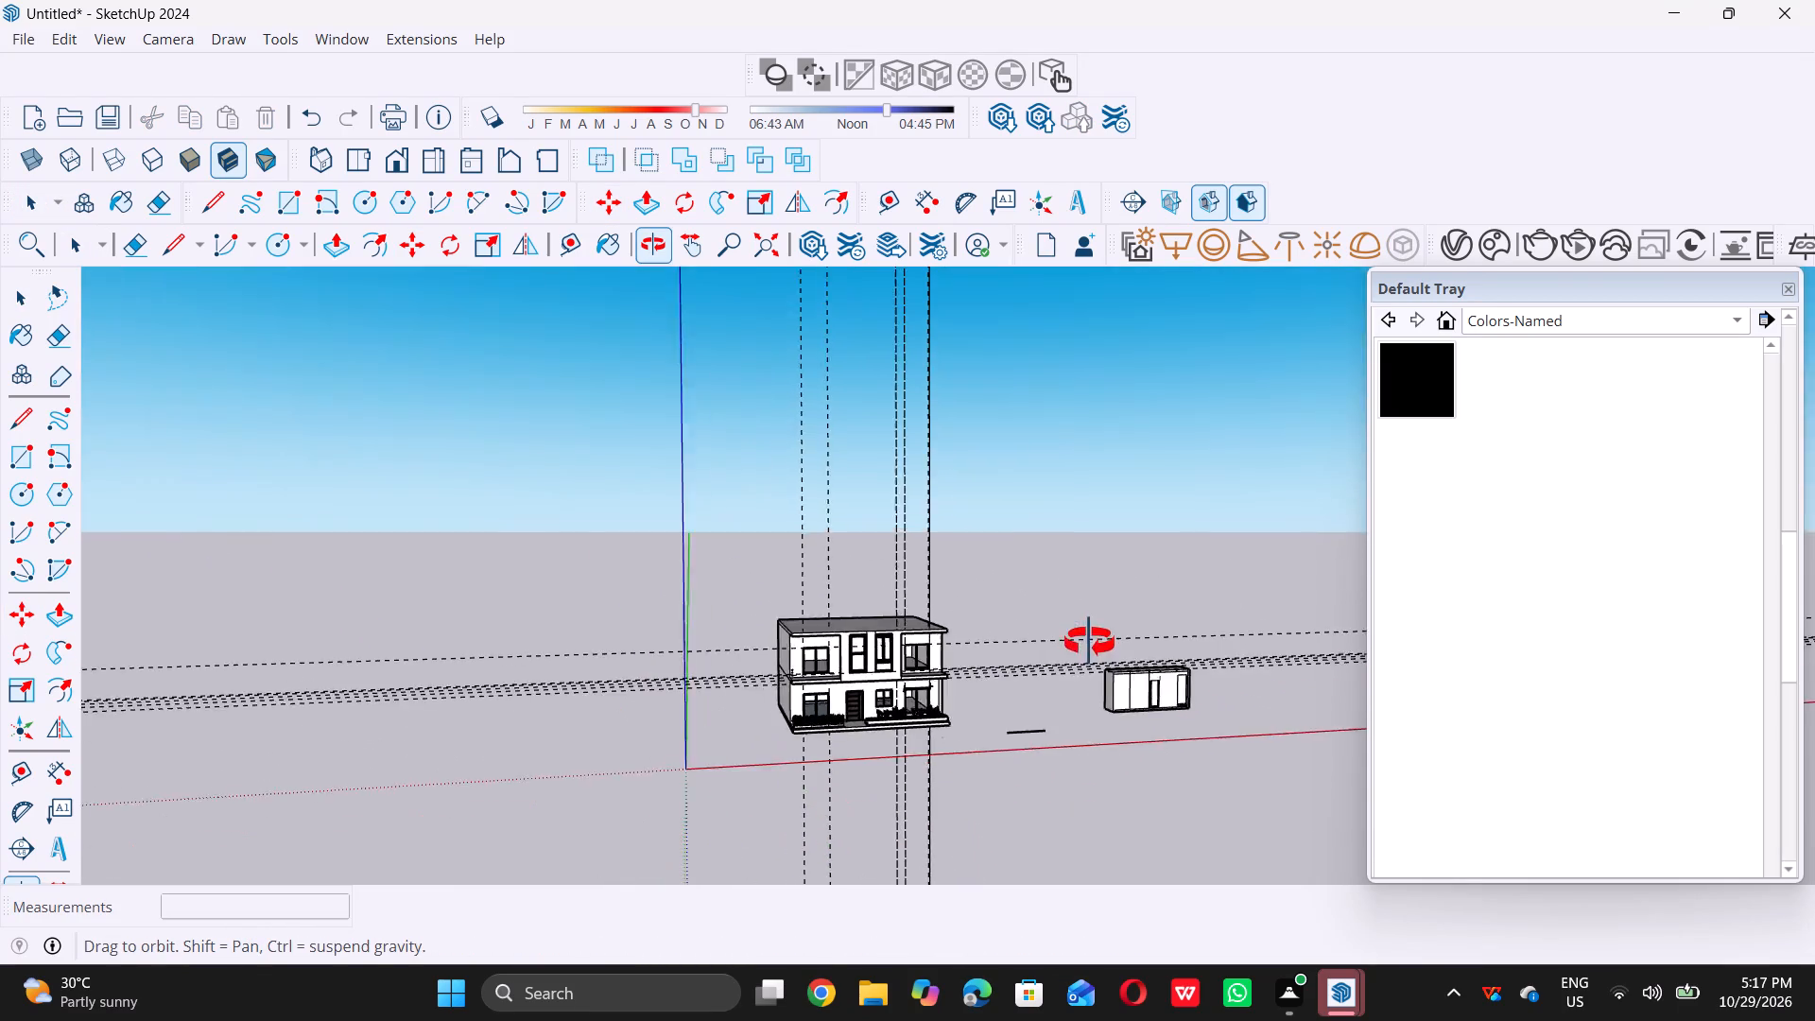
middle_click_drag(1089, 642, 1089, 641)
scroll(1216, 738, "up", 20)
scroll(1216, 738, "up", 1)
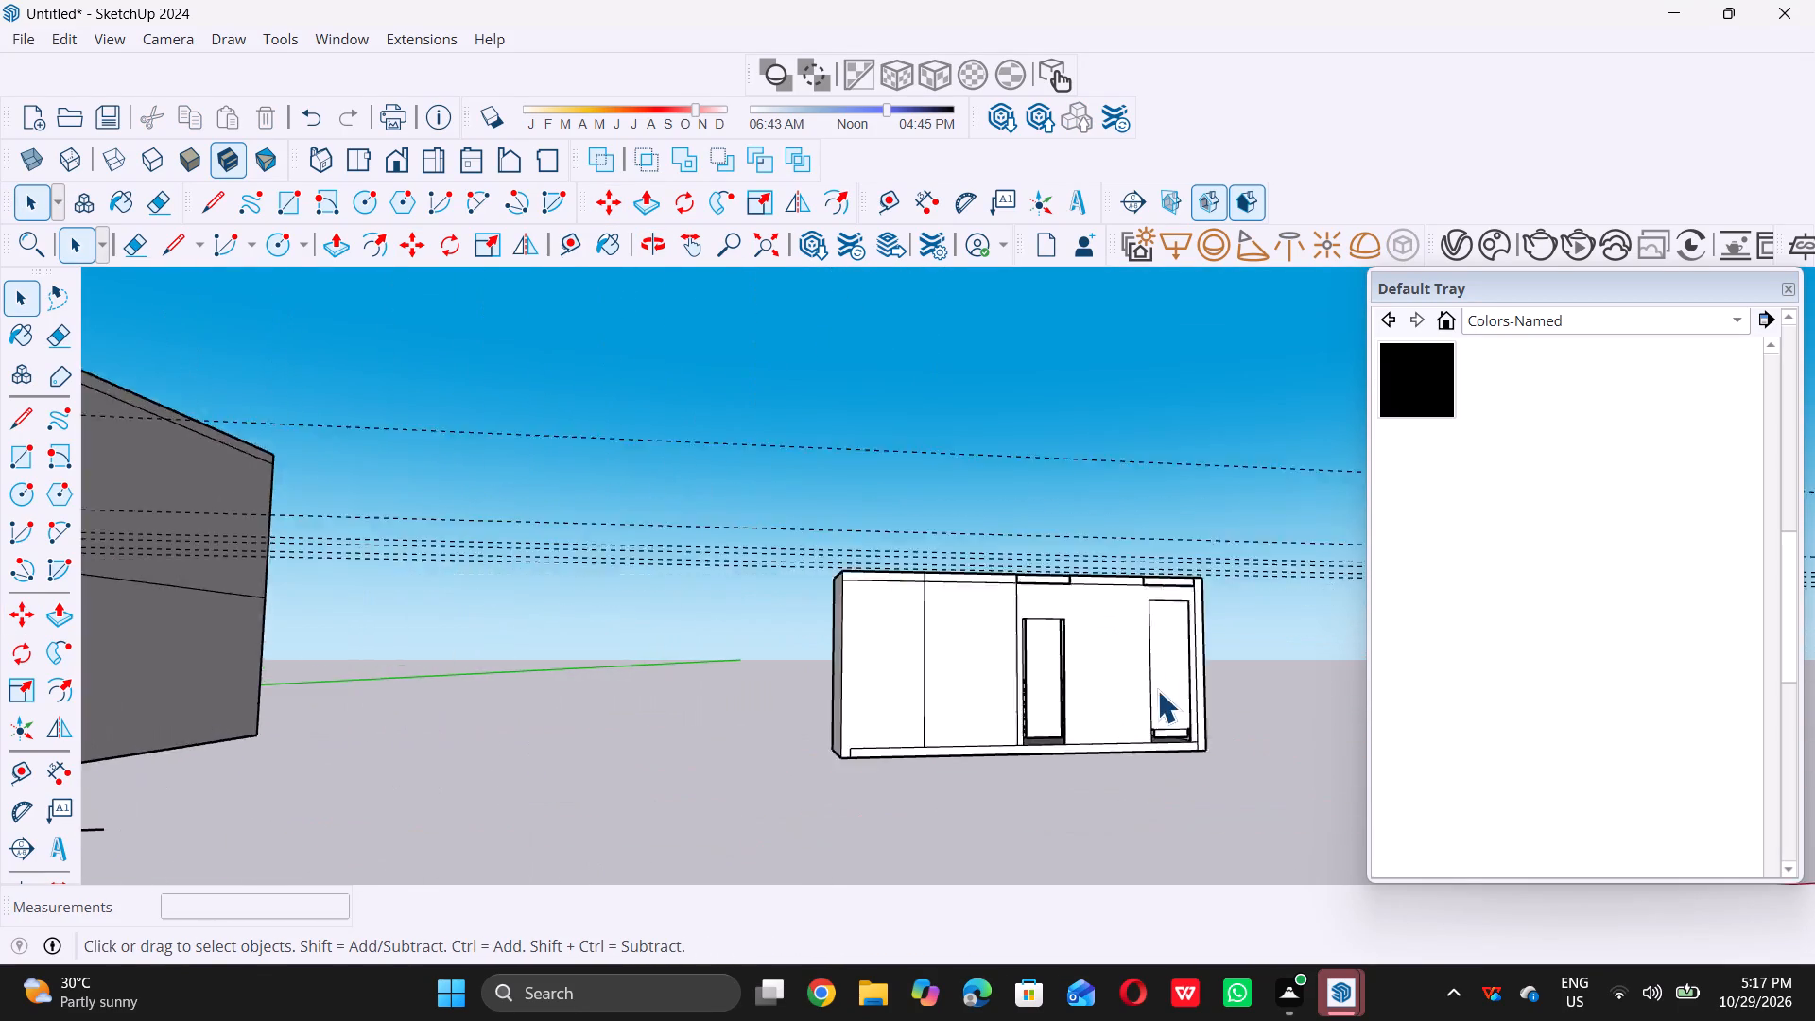
scroll(1157, 690, "up", 6)
middle_click_drag(1136, 653, 132, 867)
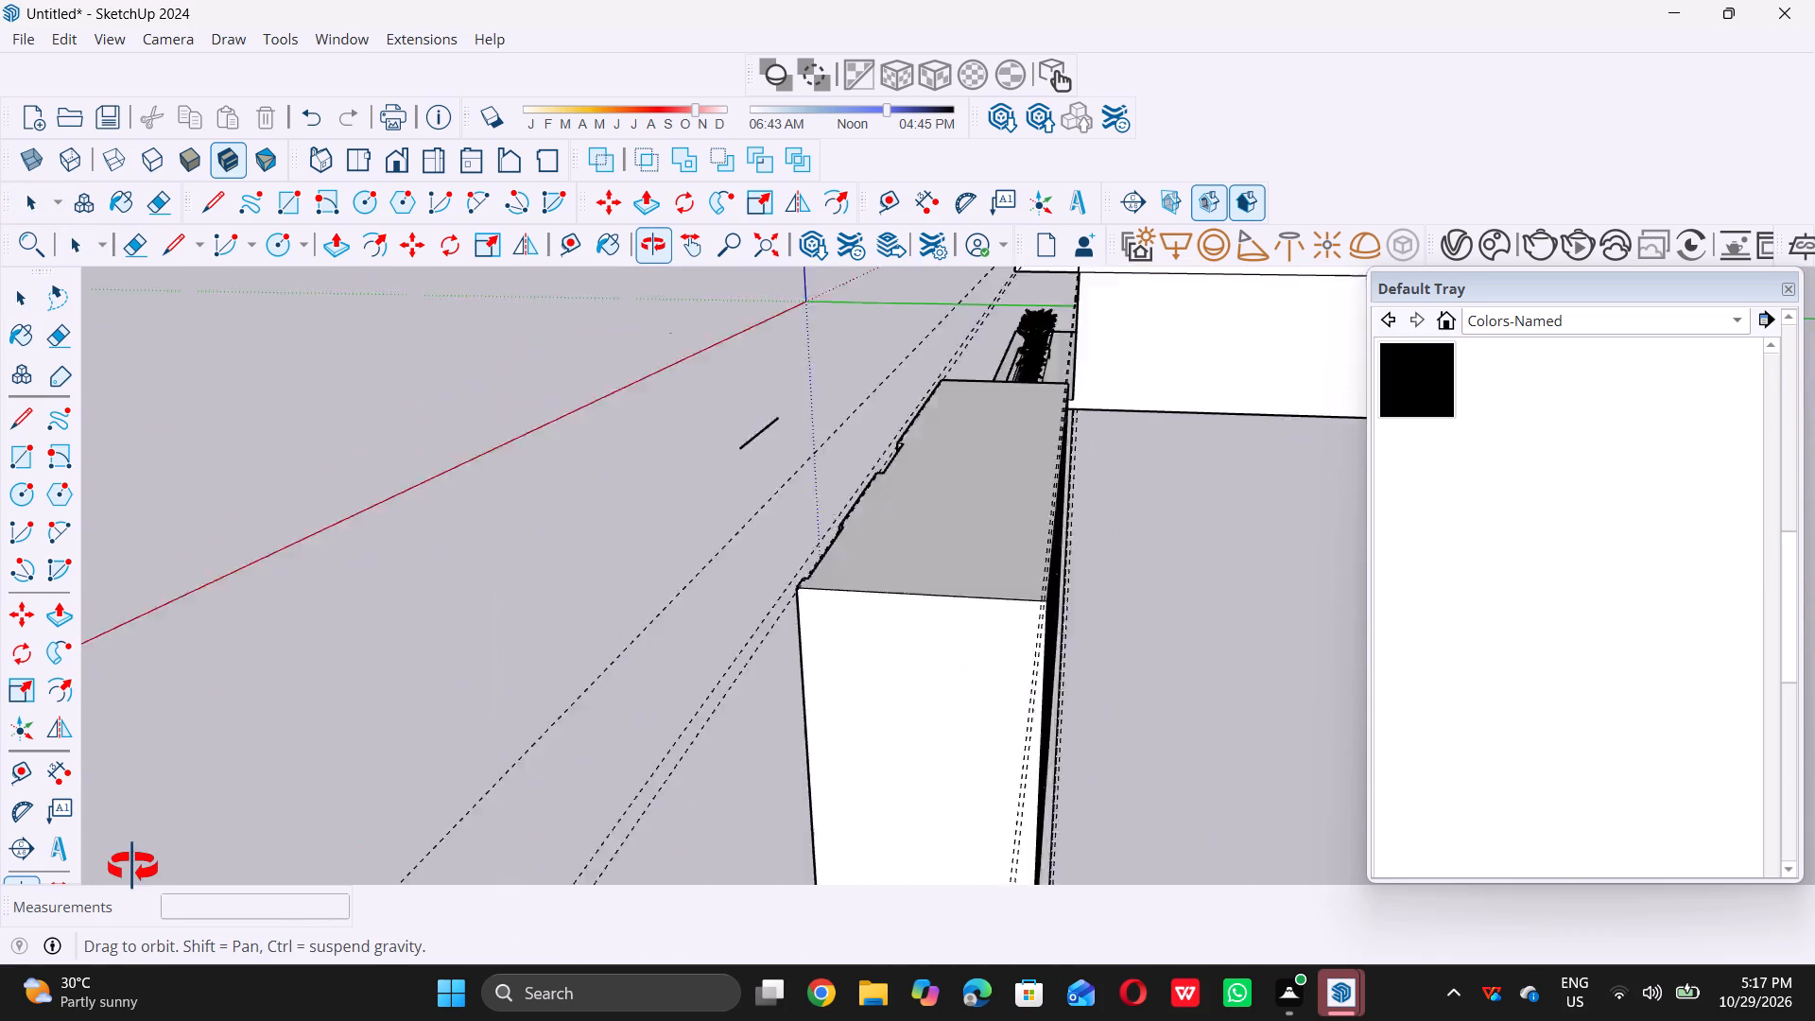
middle_click_drag(132, 867, 0, 775)
scroll(101, 786, "down", 6)
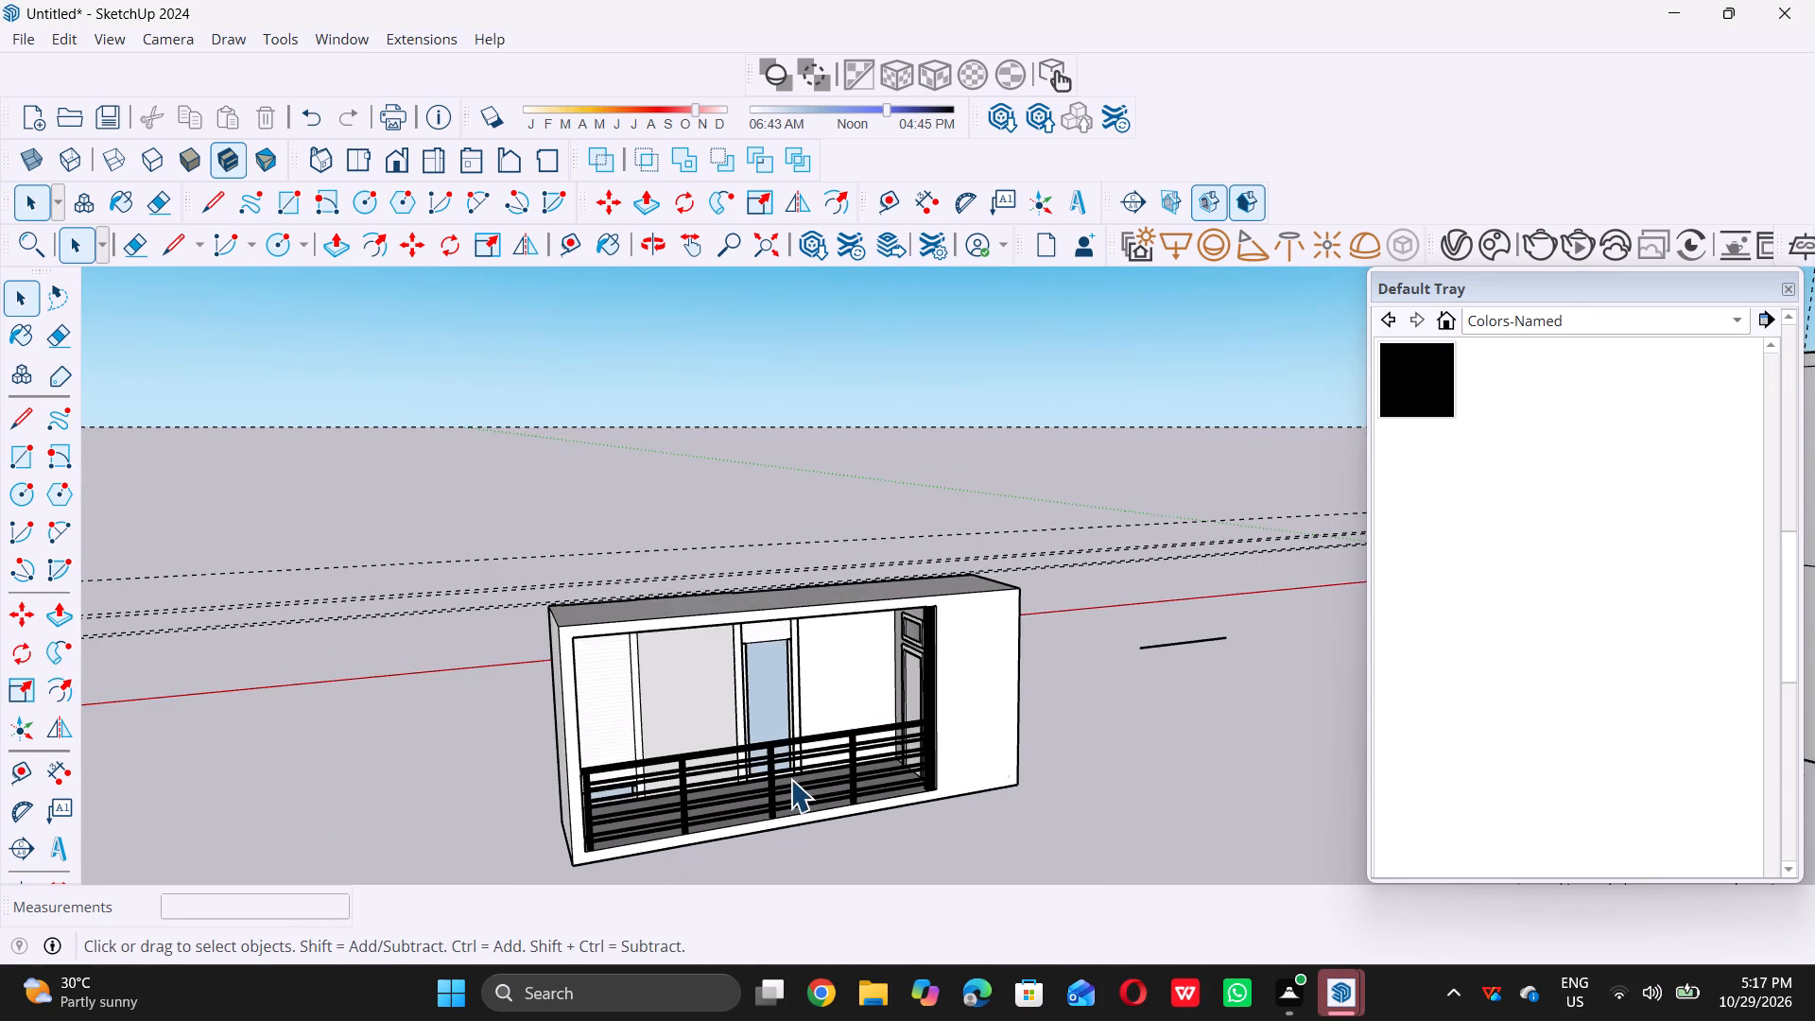
scroll(790, 779, "down", 5)
scroll(939, 791, "up", 4)
scroll(840, 768, "up", 6)
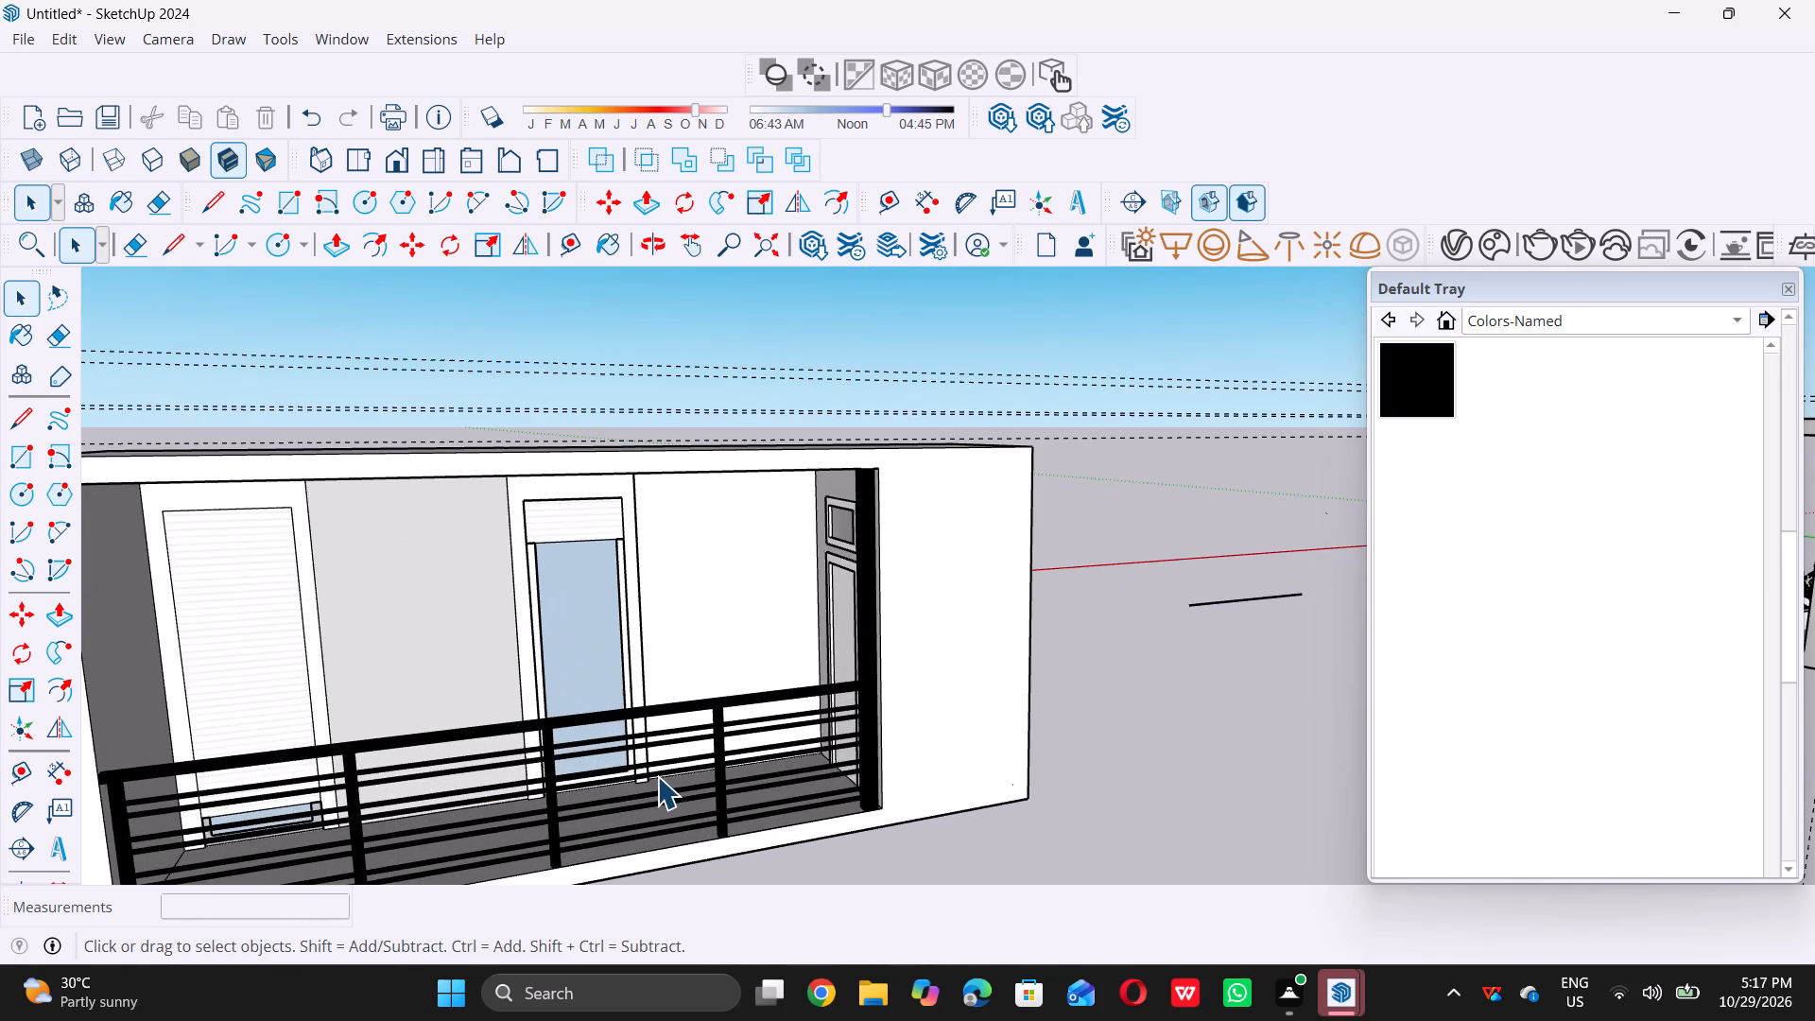
middle_click_drag(810, 721, 1003, 718)
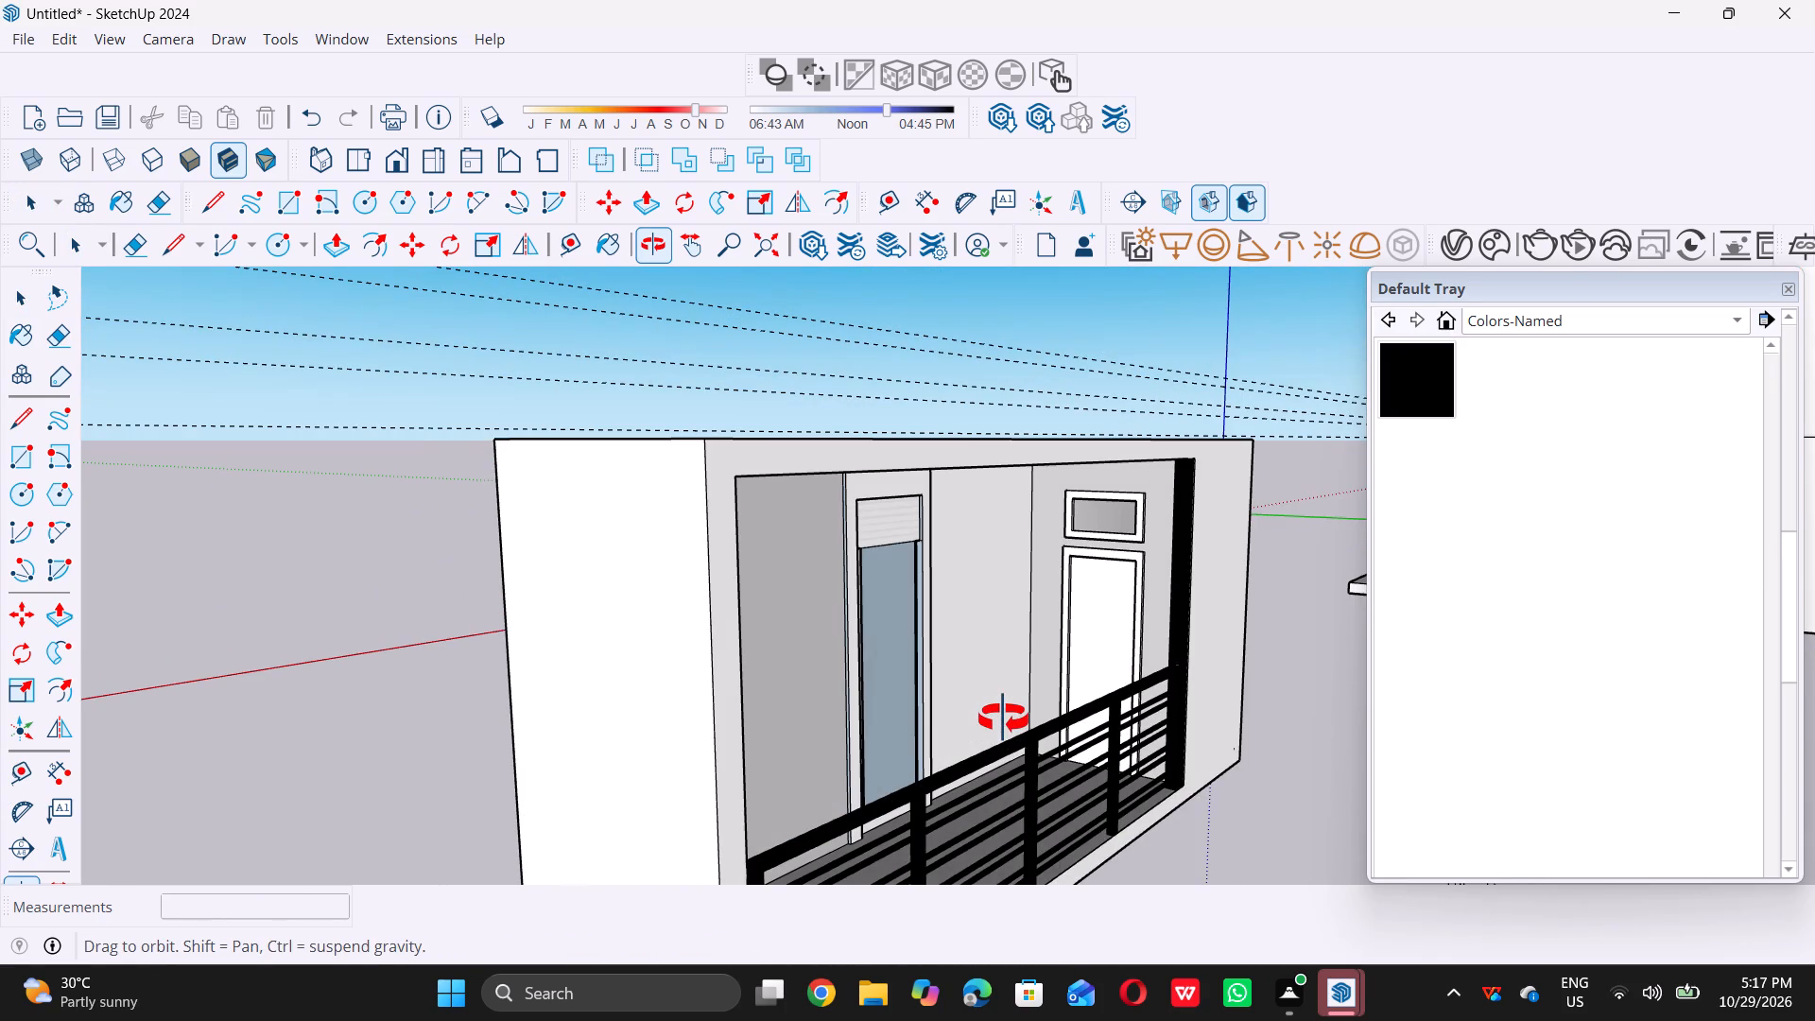
middle_click_drag(1003, 718, 766, 704)
scroll(787, 701, "down", 9)
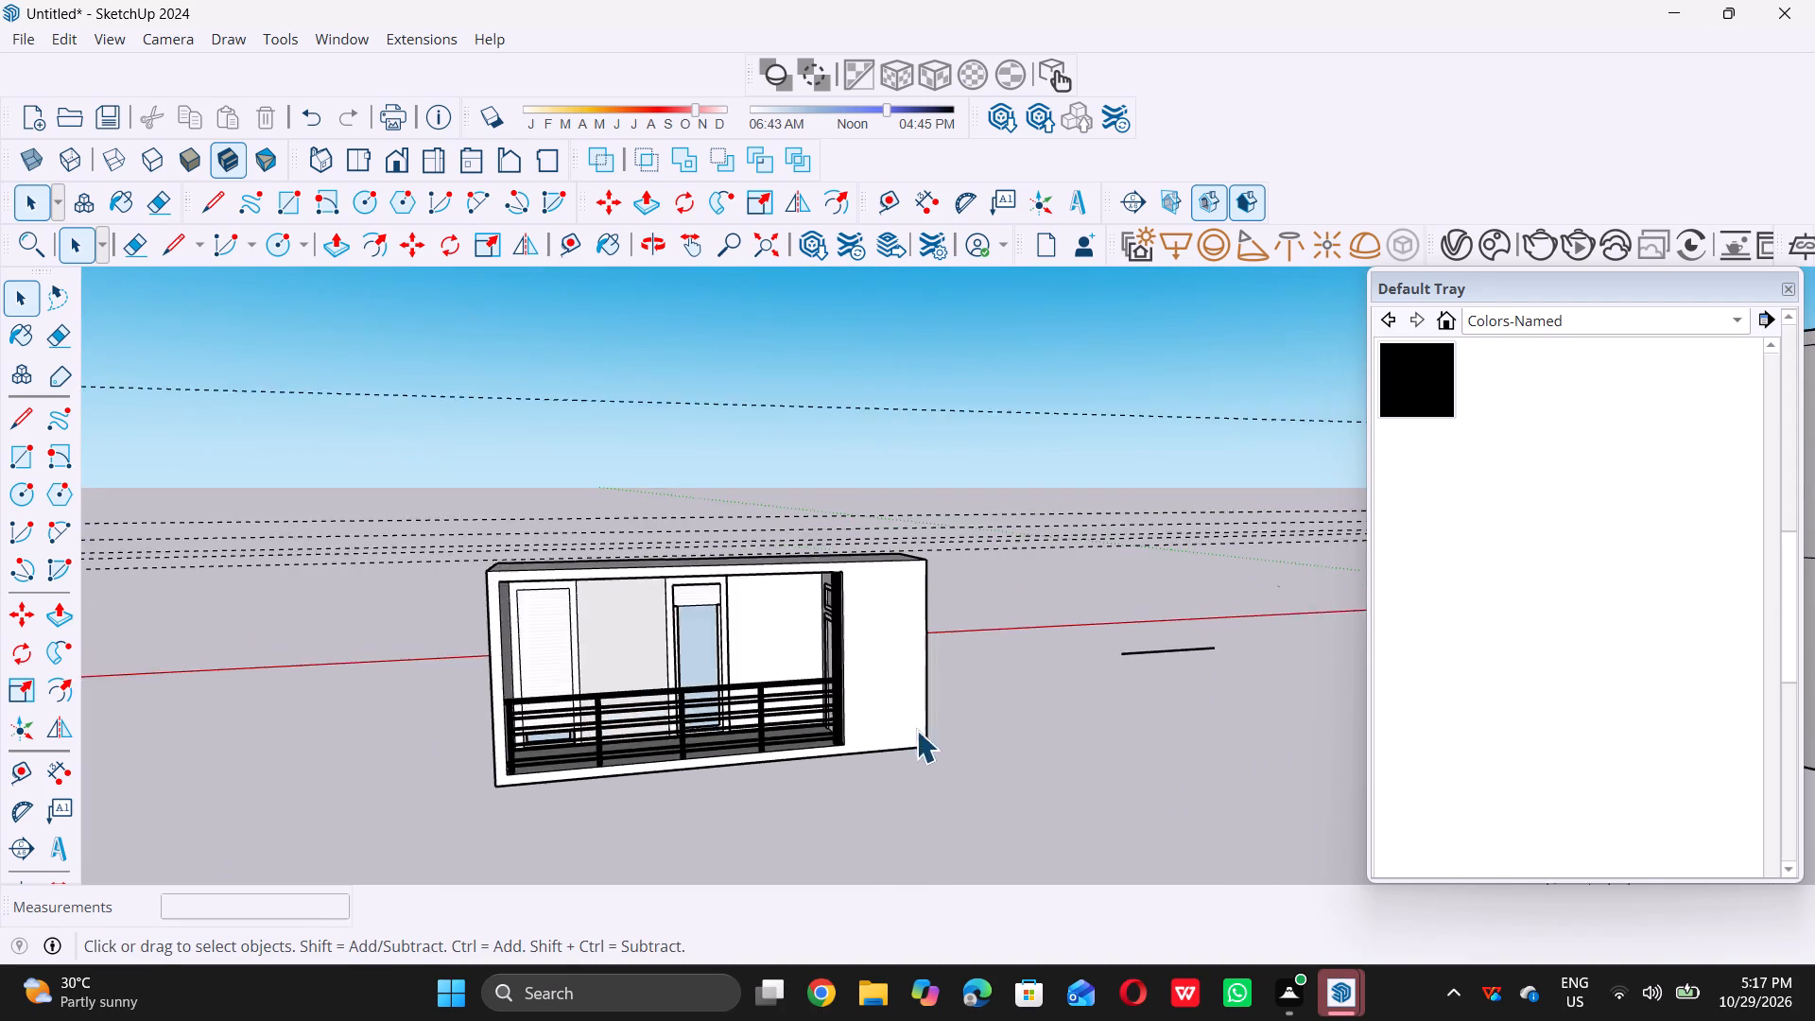
scroll(595, 760, "up", 16)
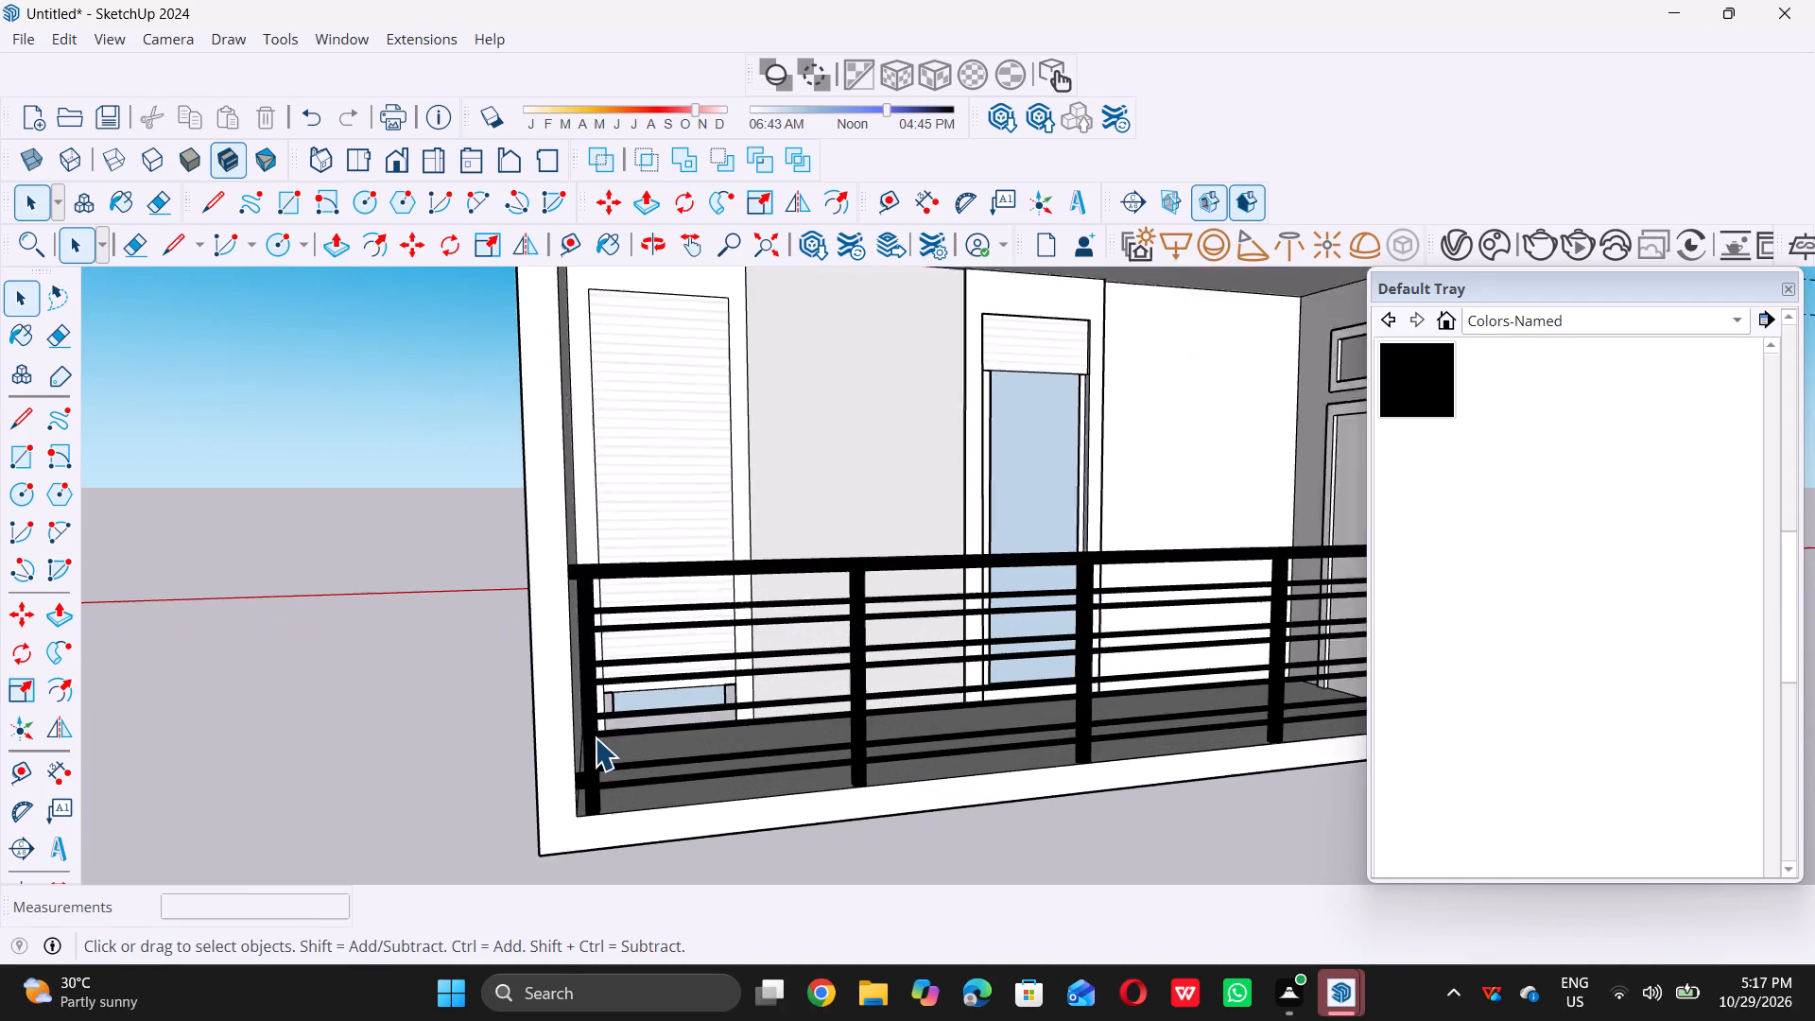
middle_click_drag(594, 736, 543, 746)
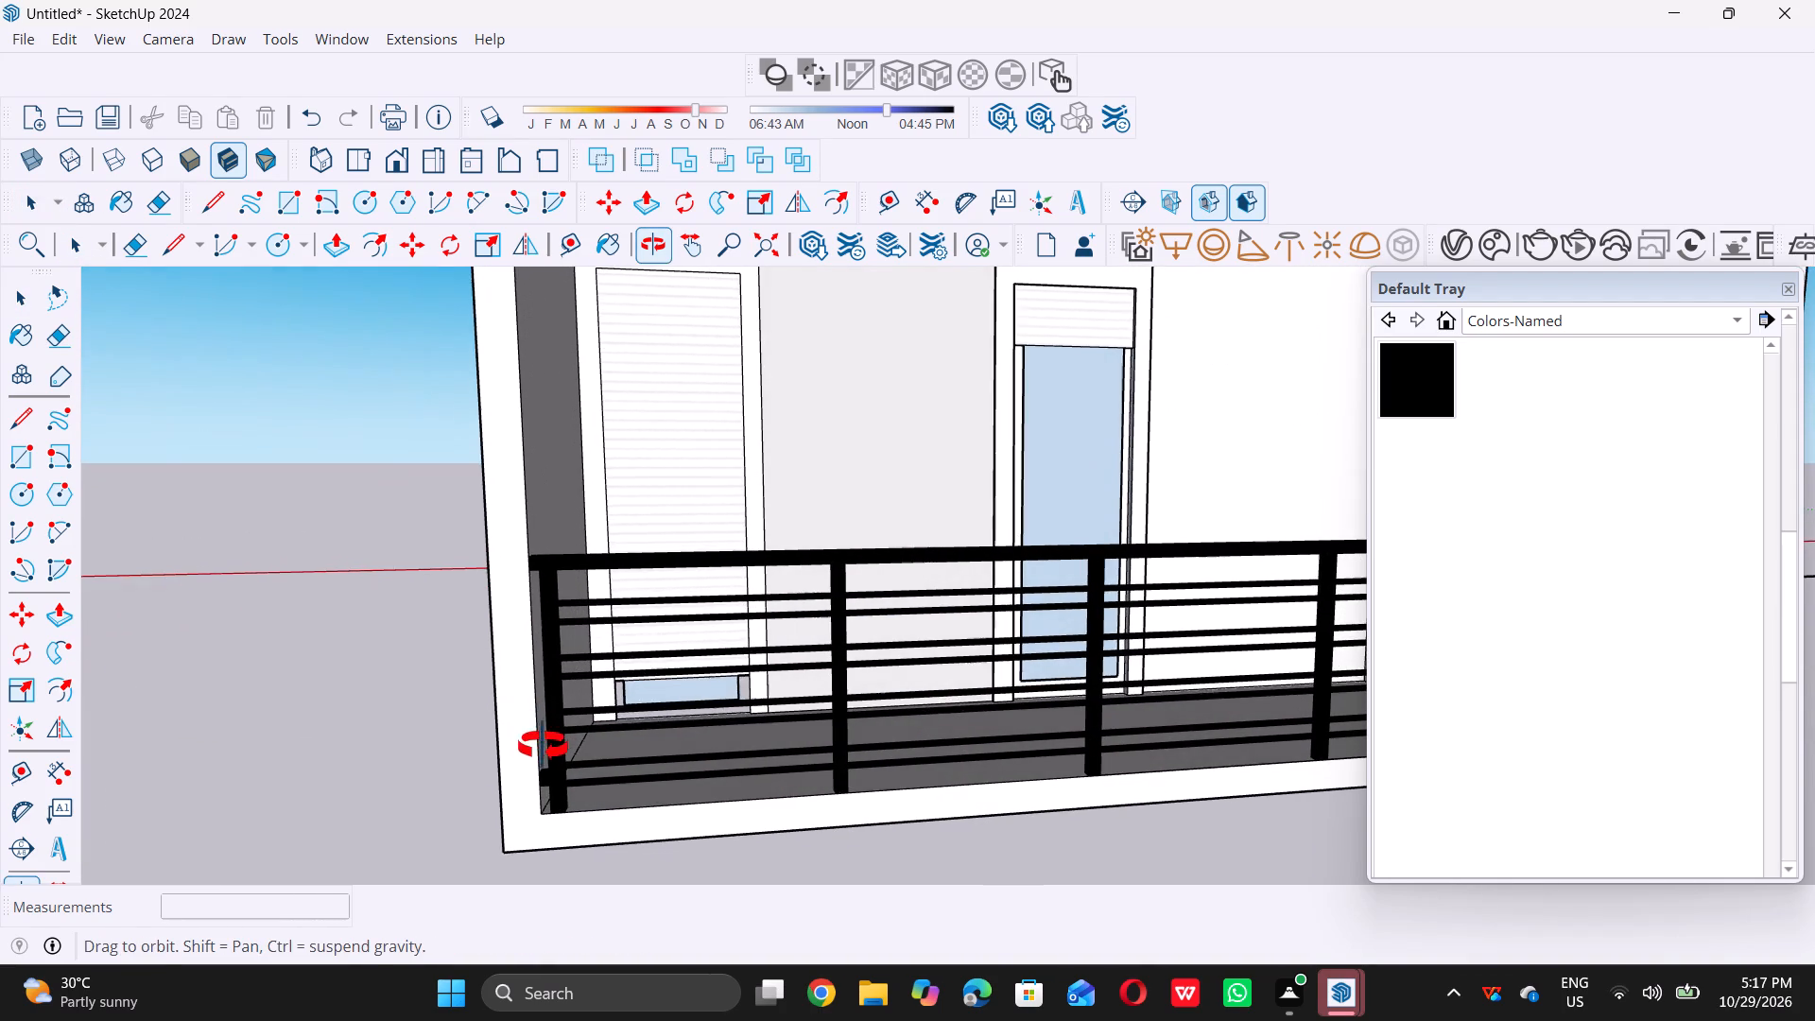
middle_click_drag(543, 746, 538, 748)
Explode the imported balcony component into separate geometry and clear the selection.
left_click(832, 676)
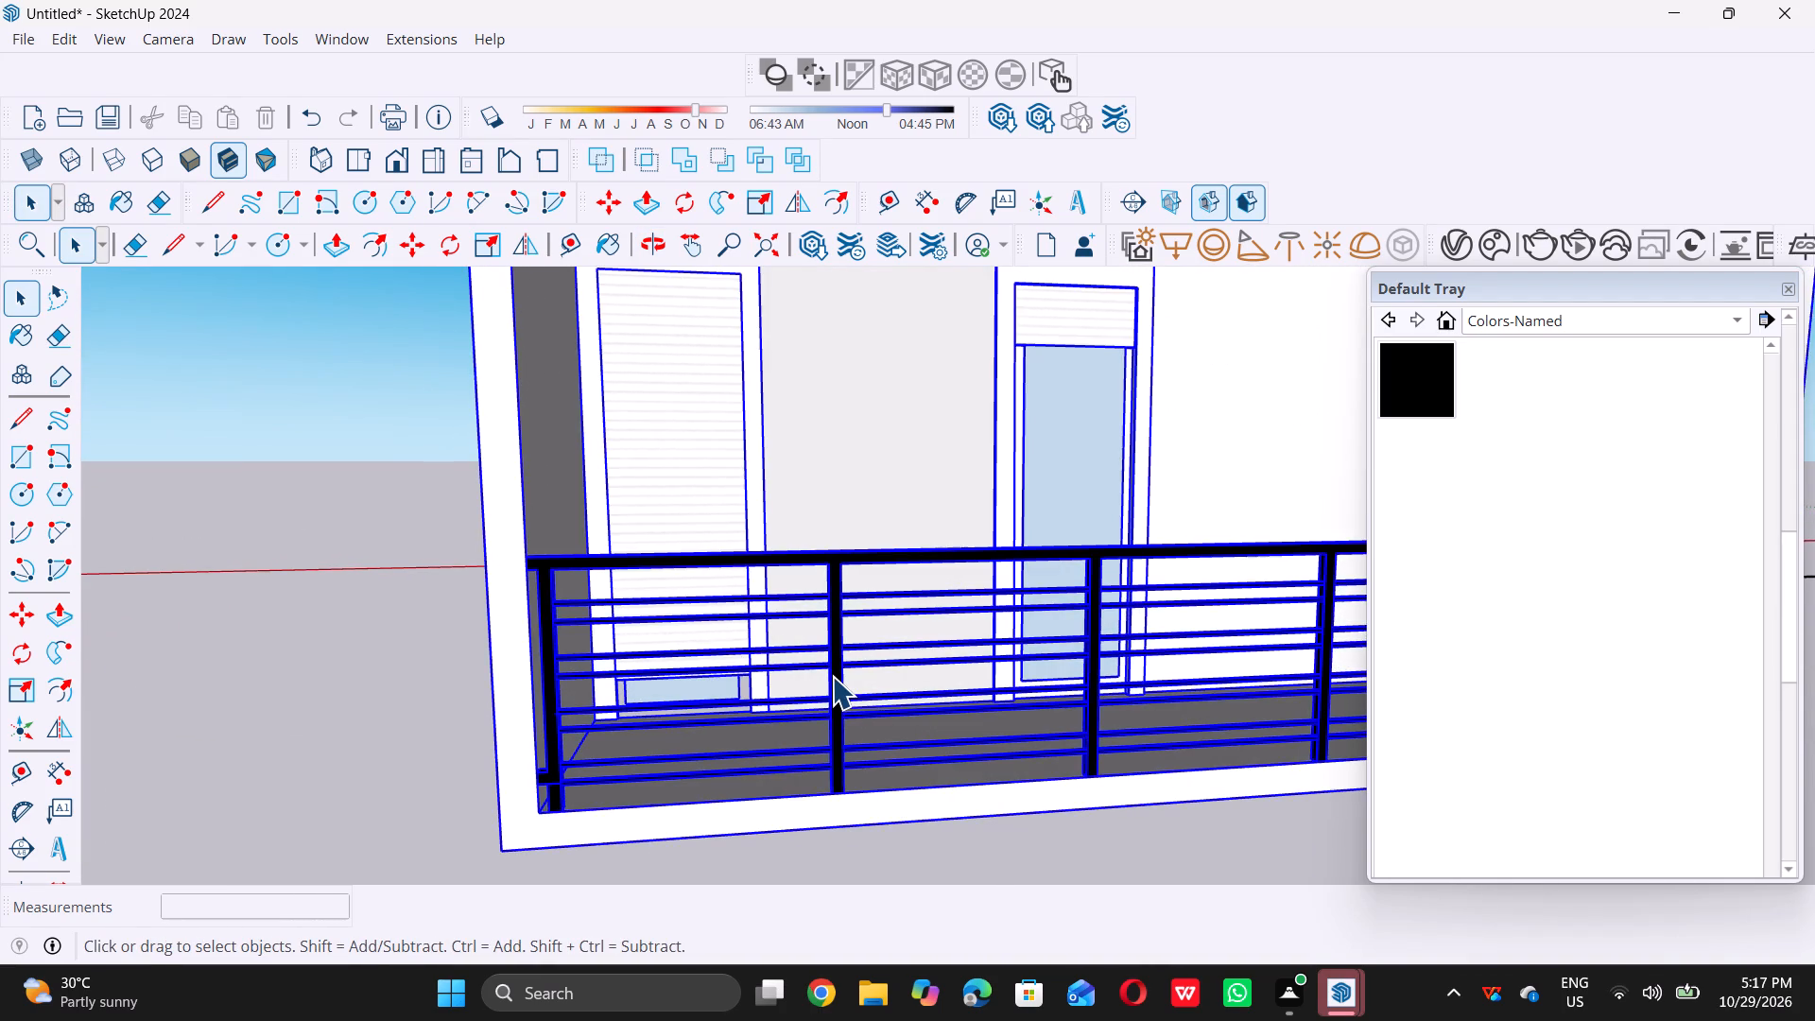
scroll(832, 676, "down", 5)
right_click(827, 687)
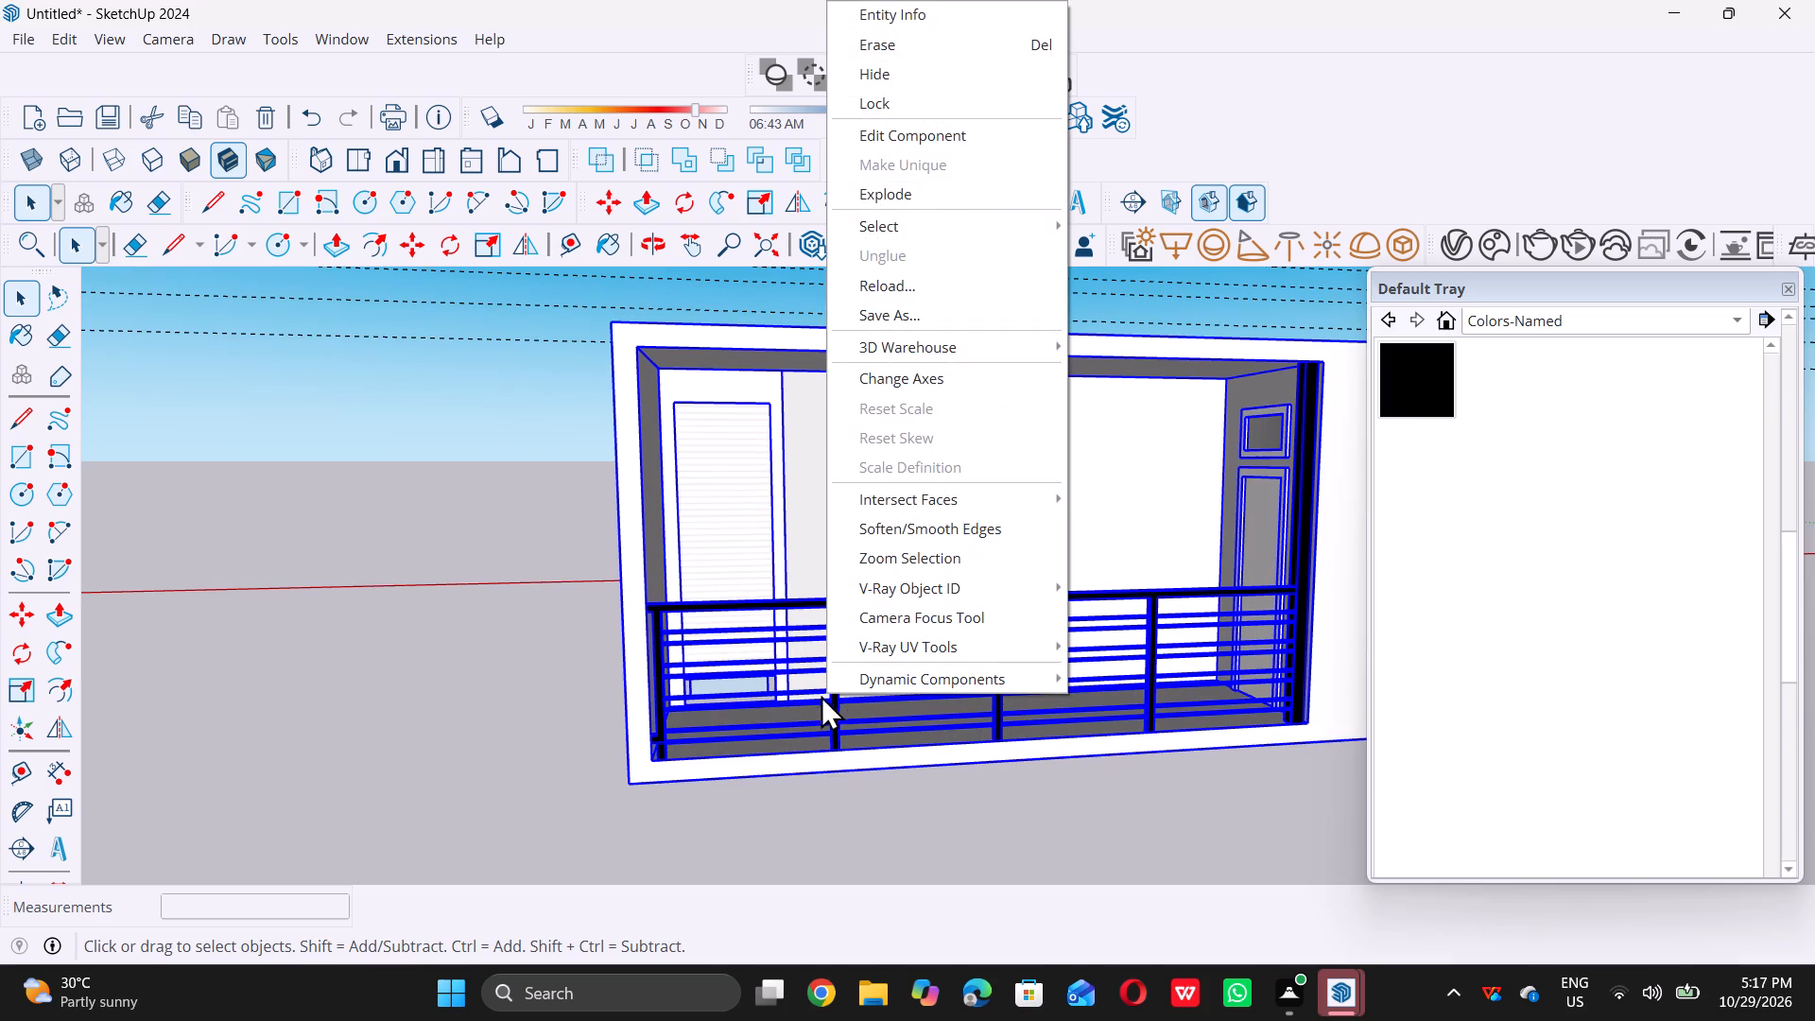
left_click(918, 203)
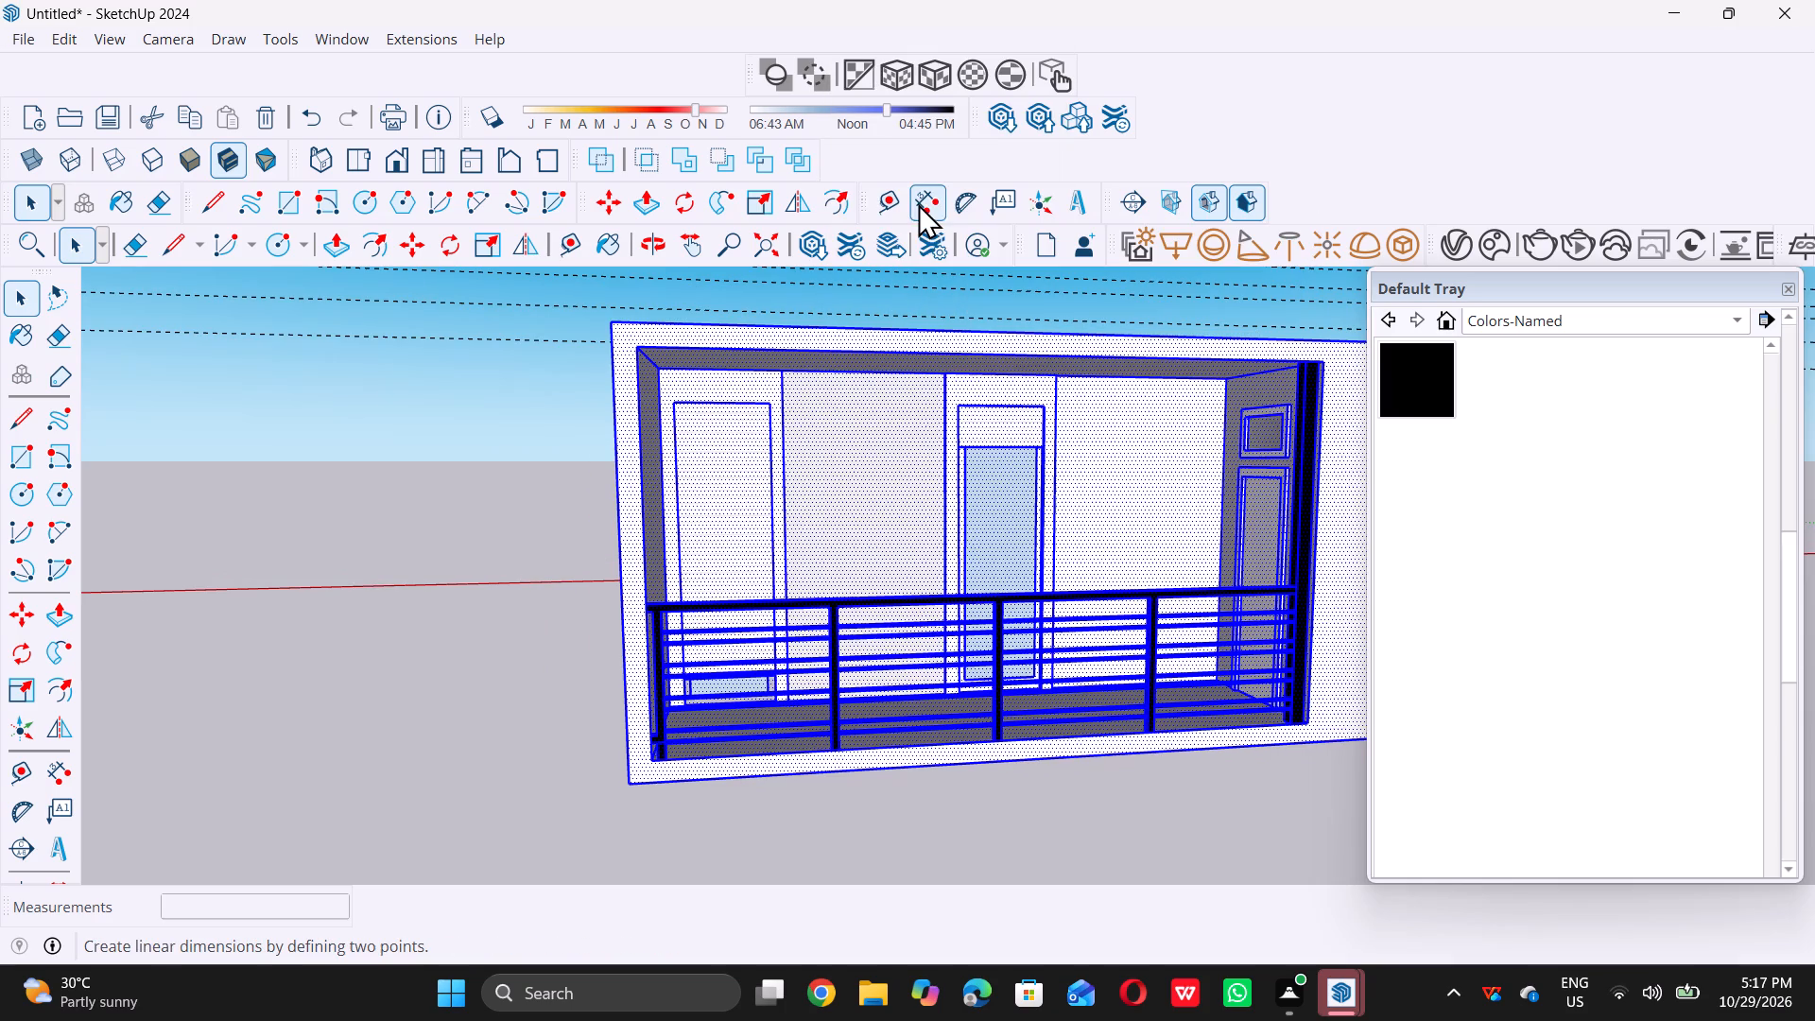
double_click(879, 836)
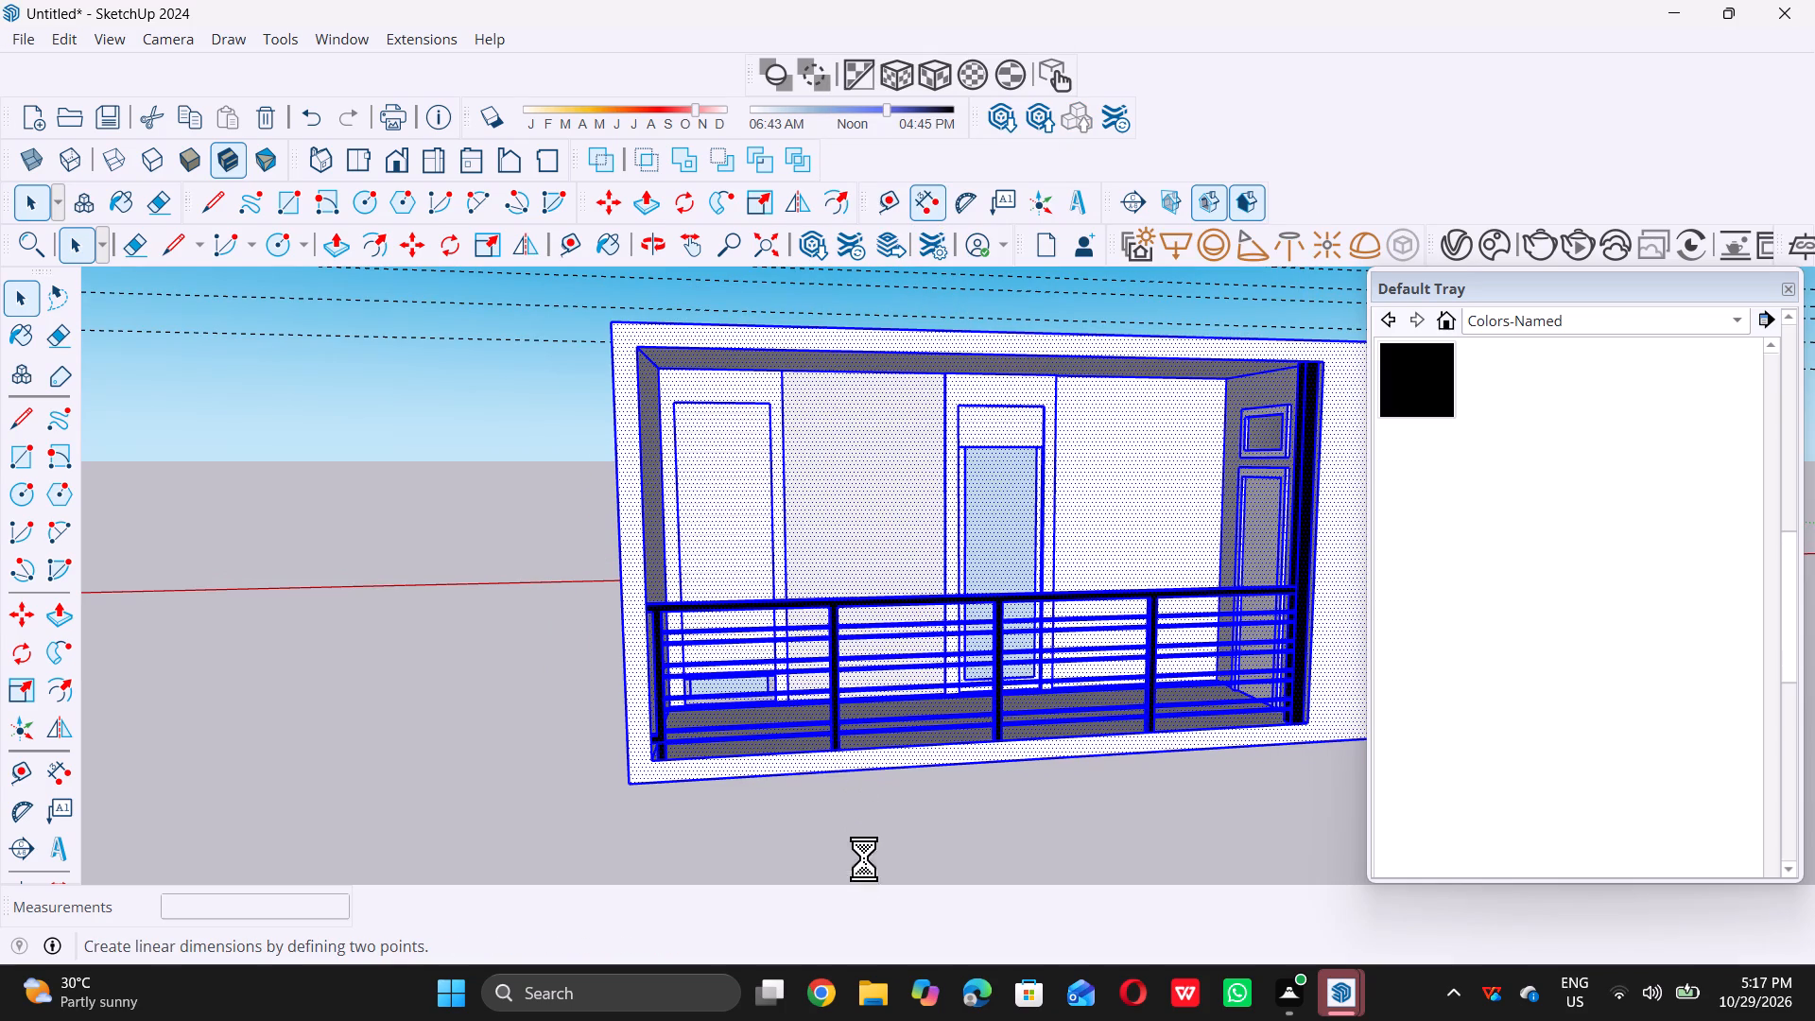
key("space")
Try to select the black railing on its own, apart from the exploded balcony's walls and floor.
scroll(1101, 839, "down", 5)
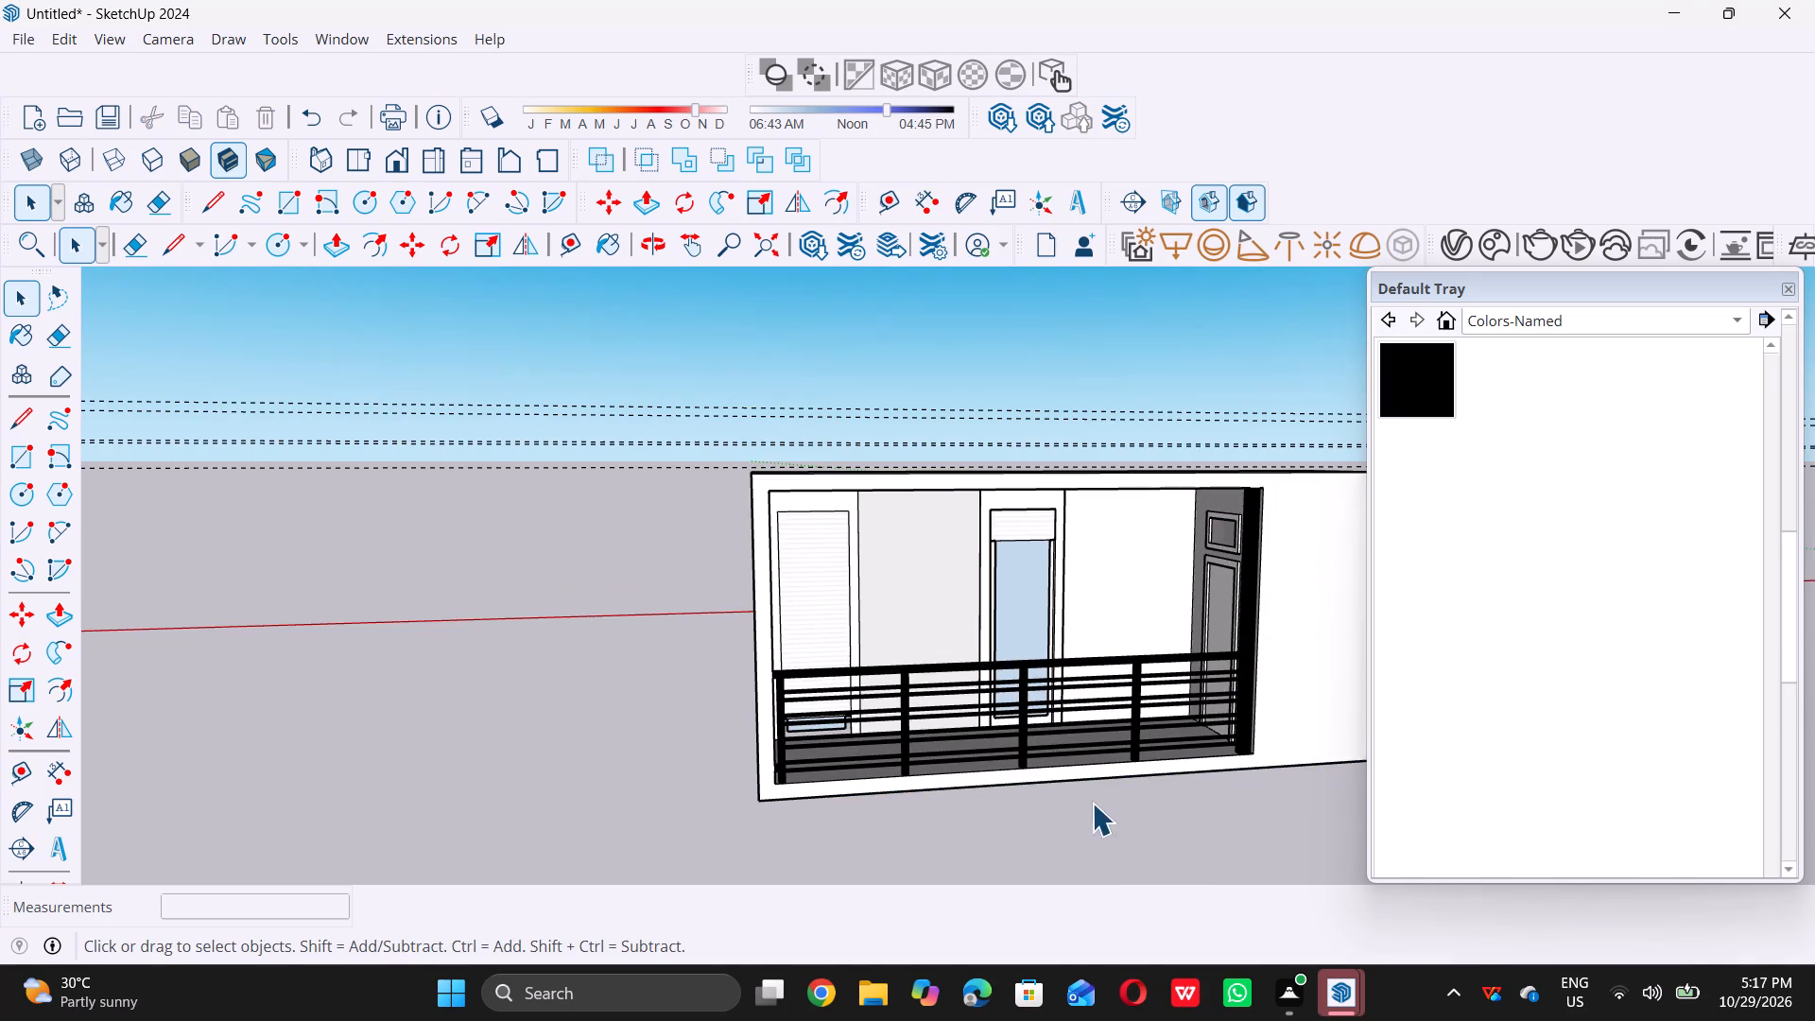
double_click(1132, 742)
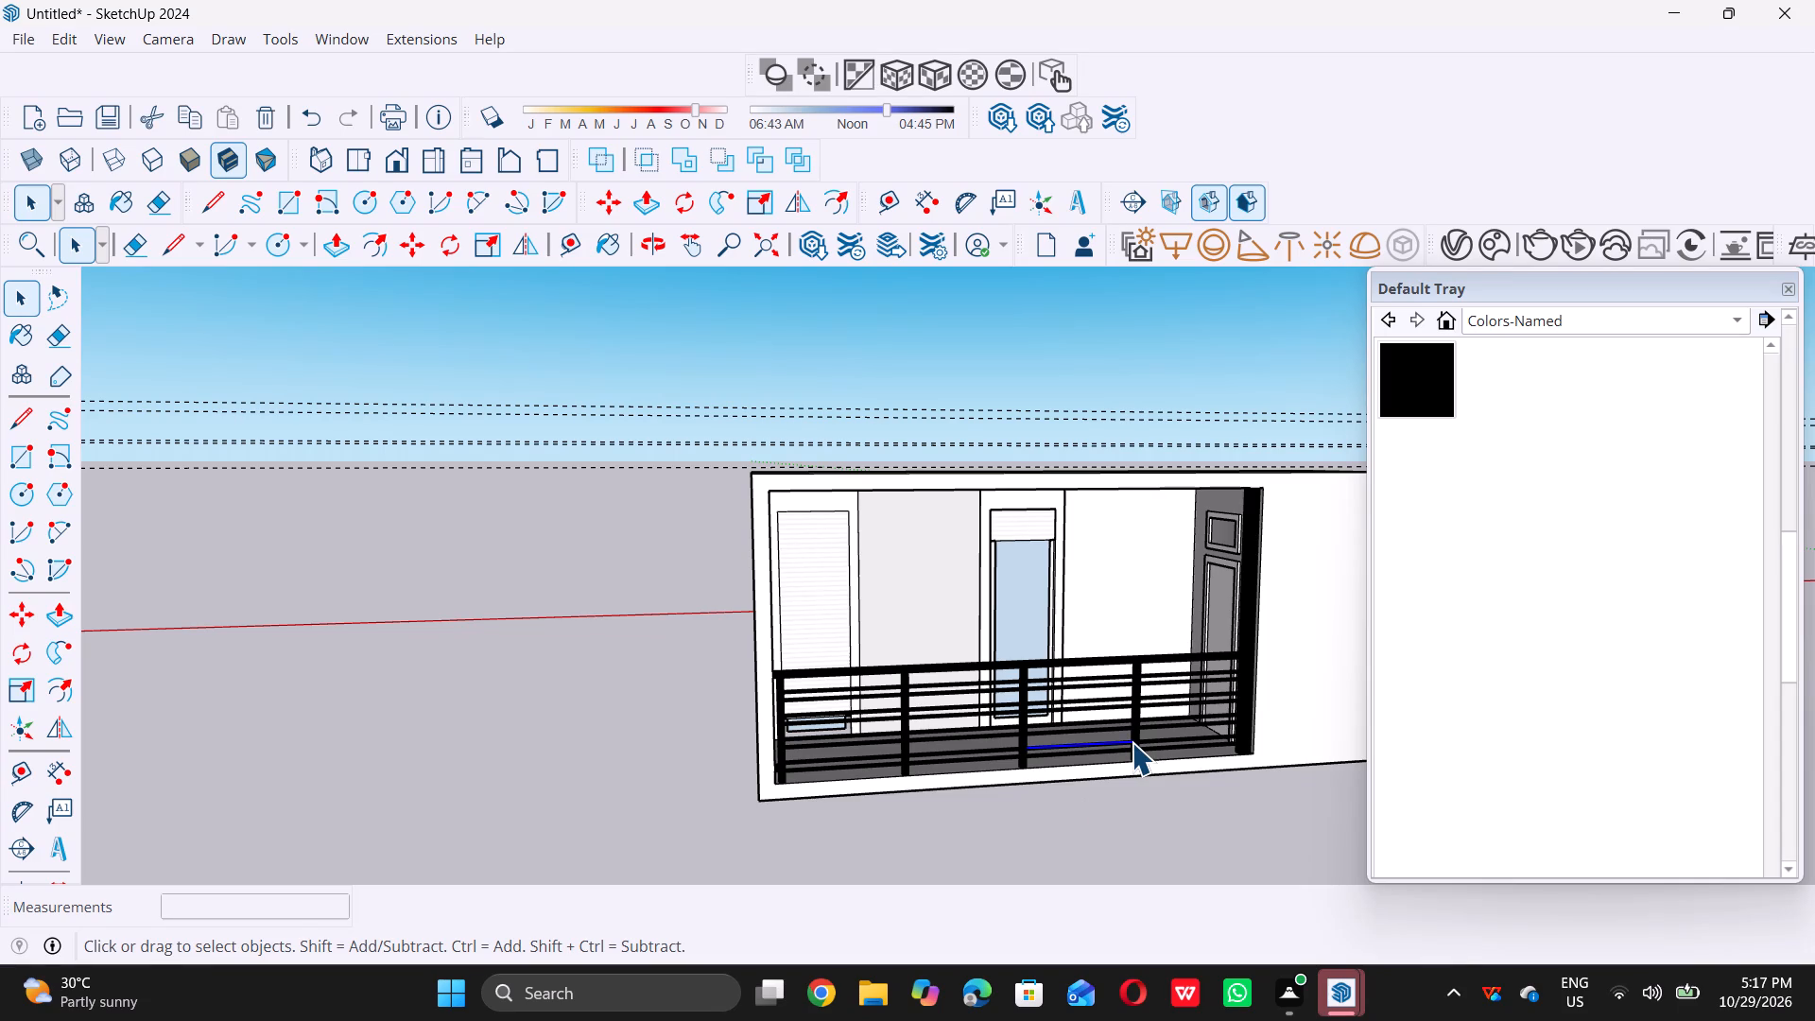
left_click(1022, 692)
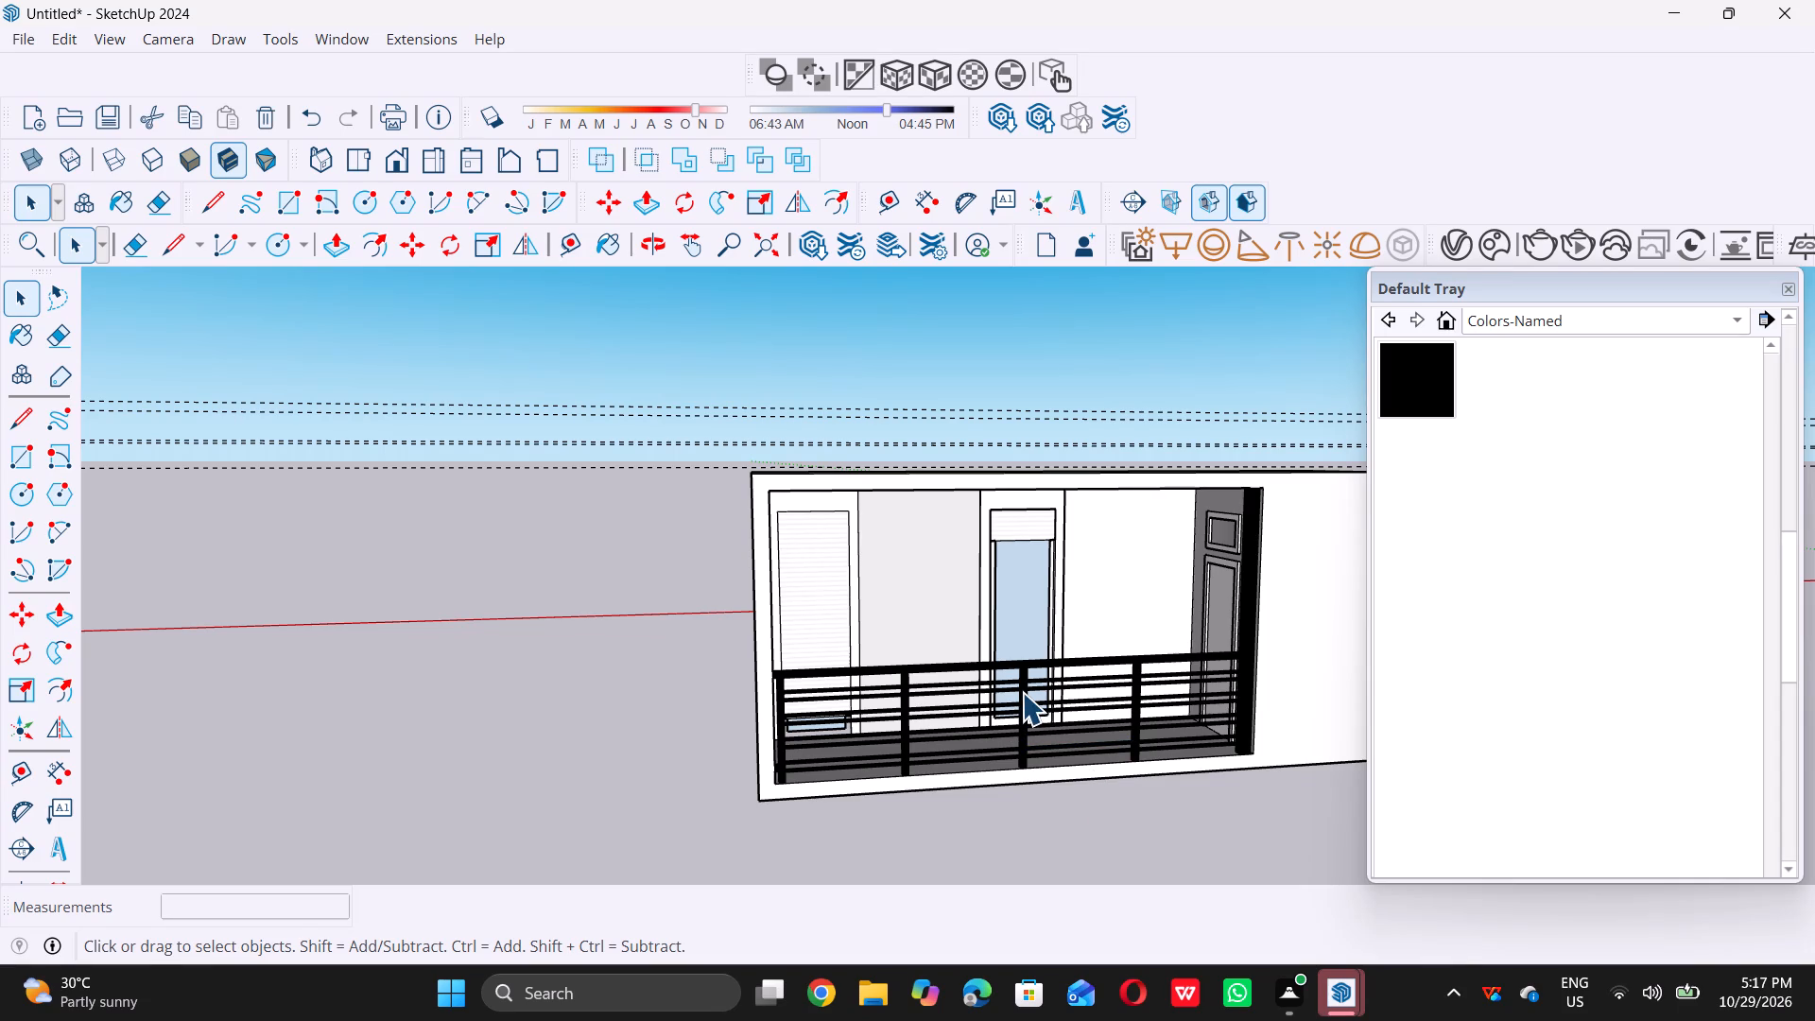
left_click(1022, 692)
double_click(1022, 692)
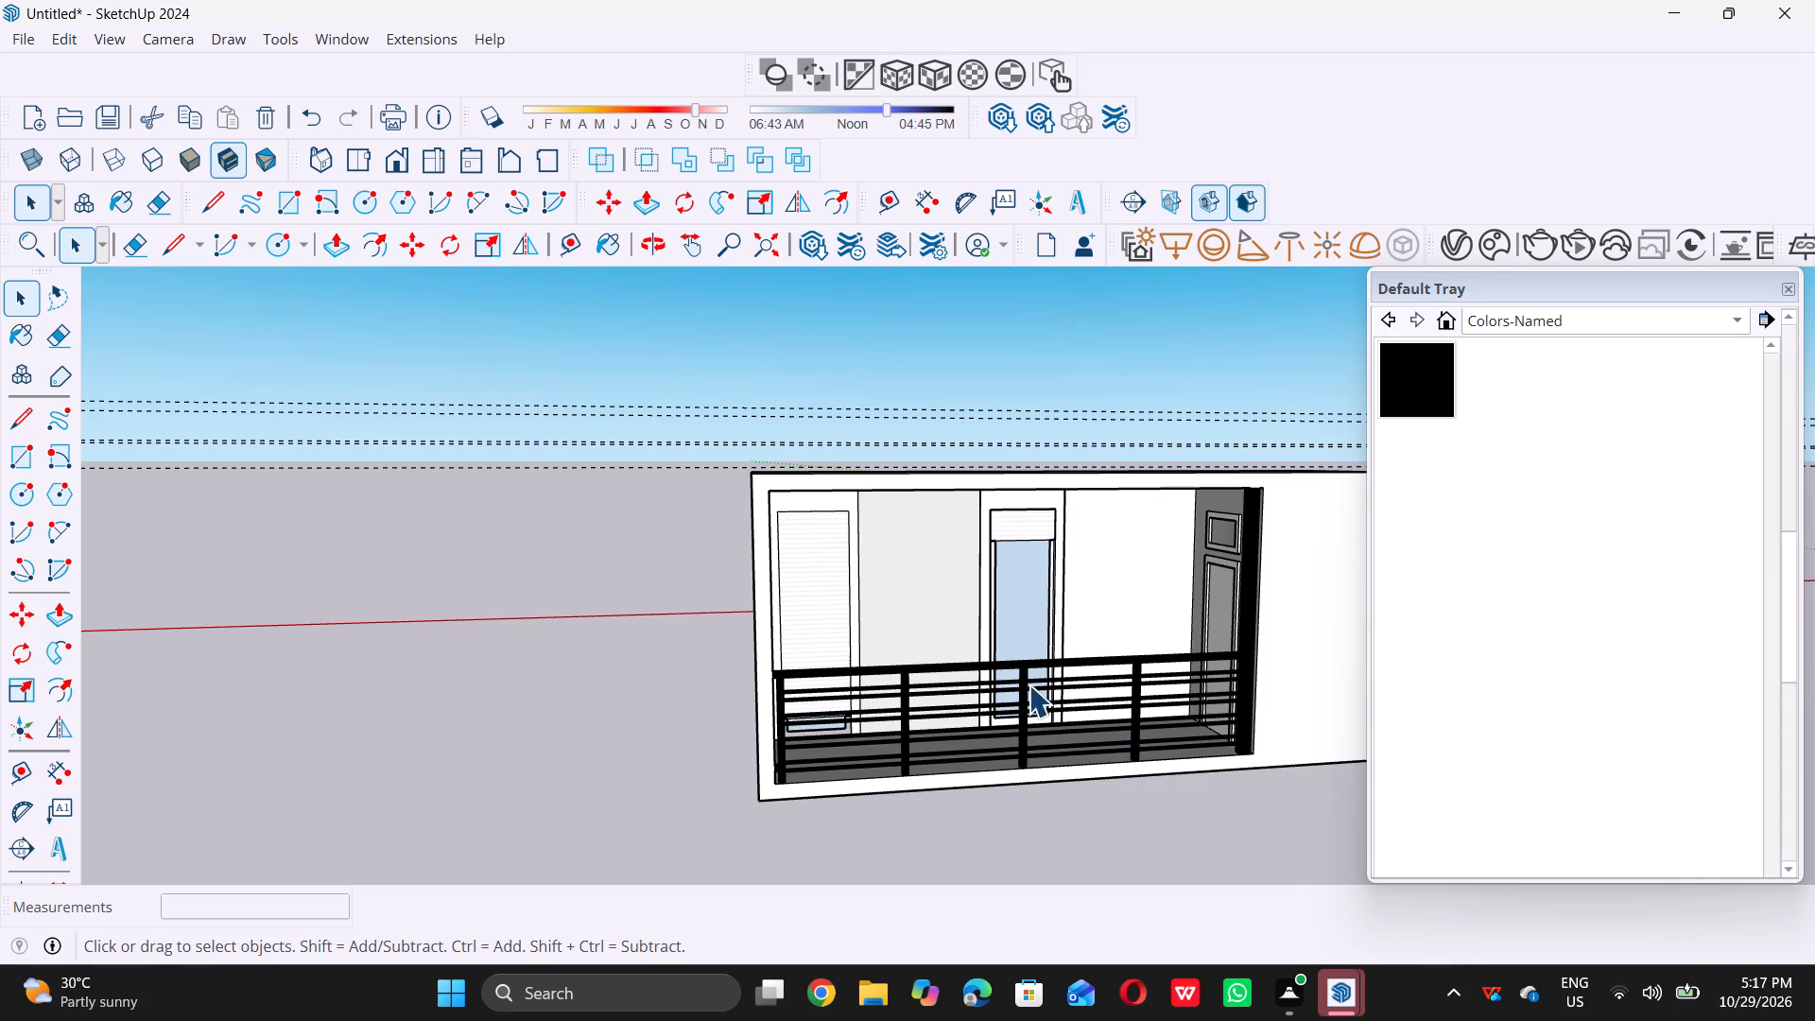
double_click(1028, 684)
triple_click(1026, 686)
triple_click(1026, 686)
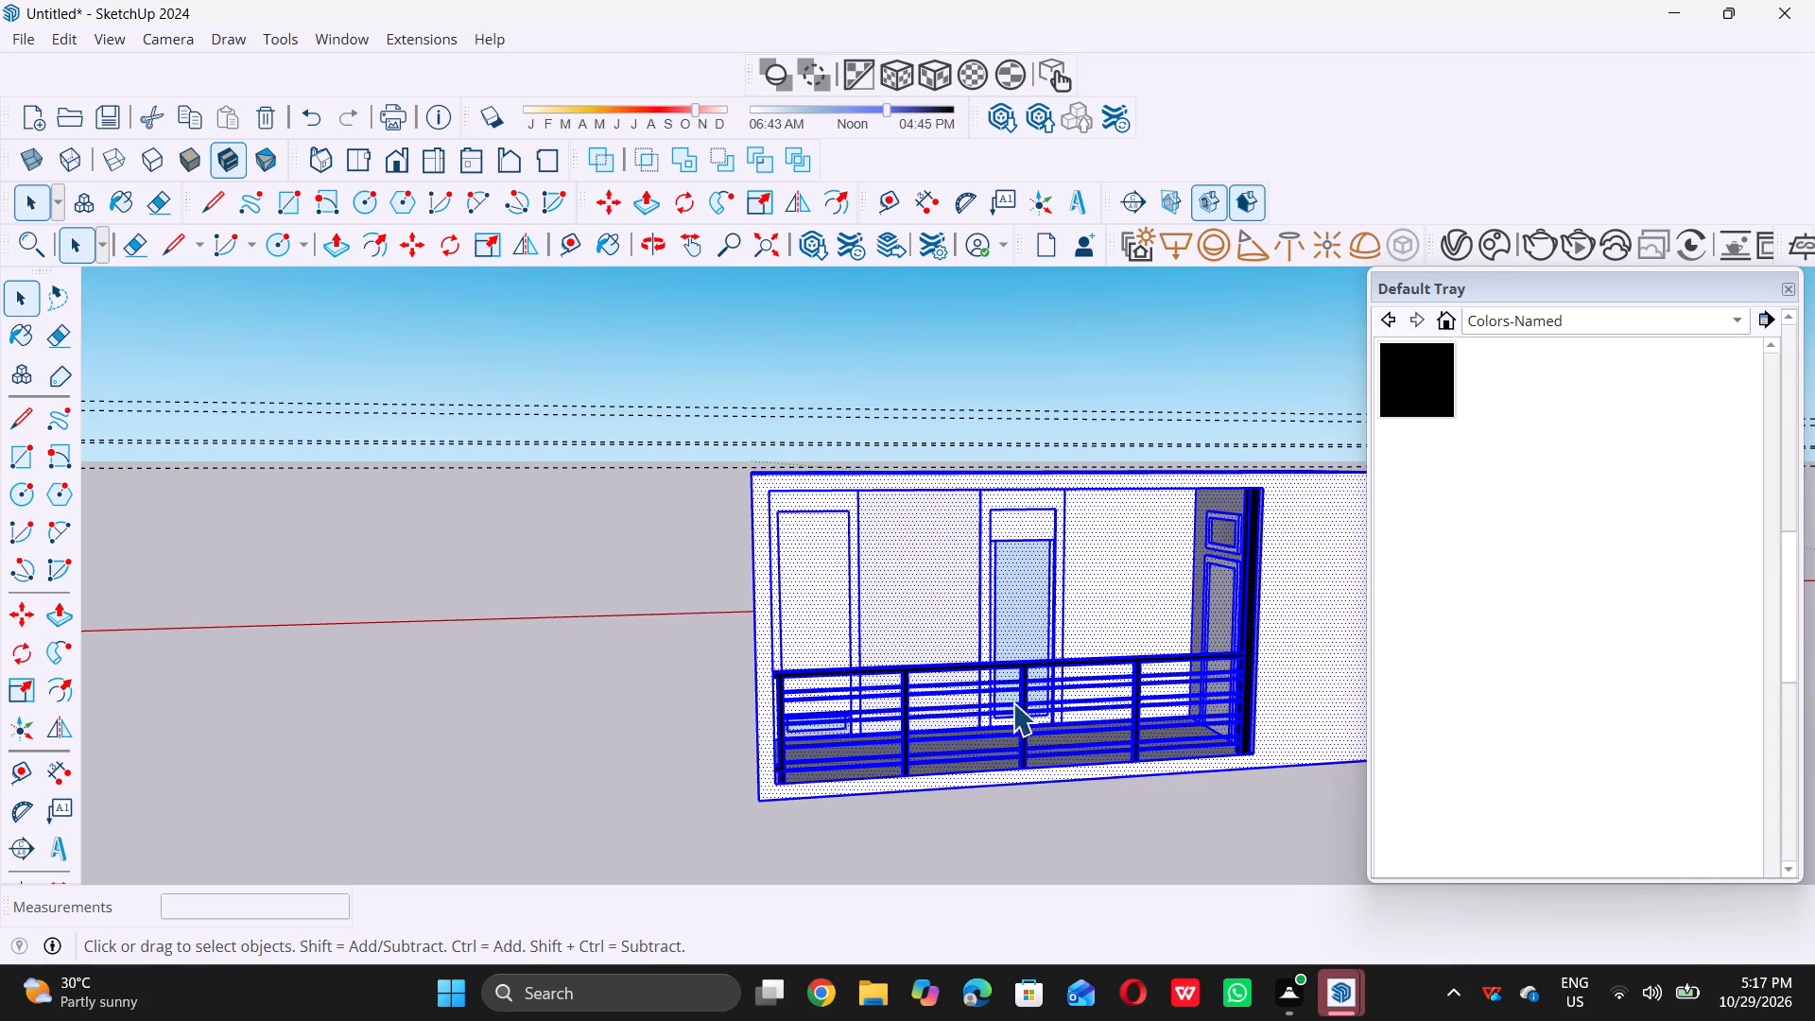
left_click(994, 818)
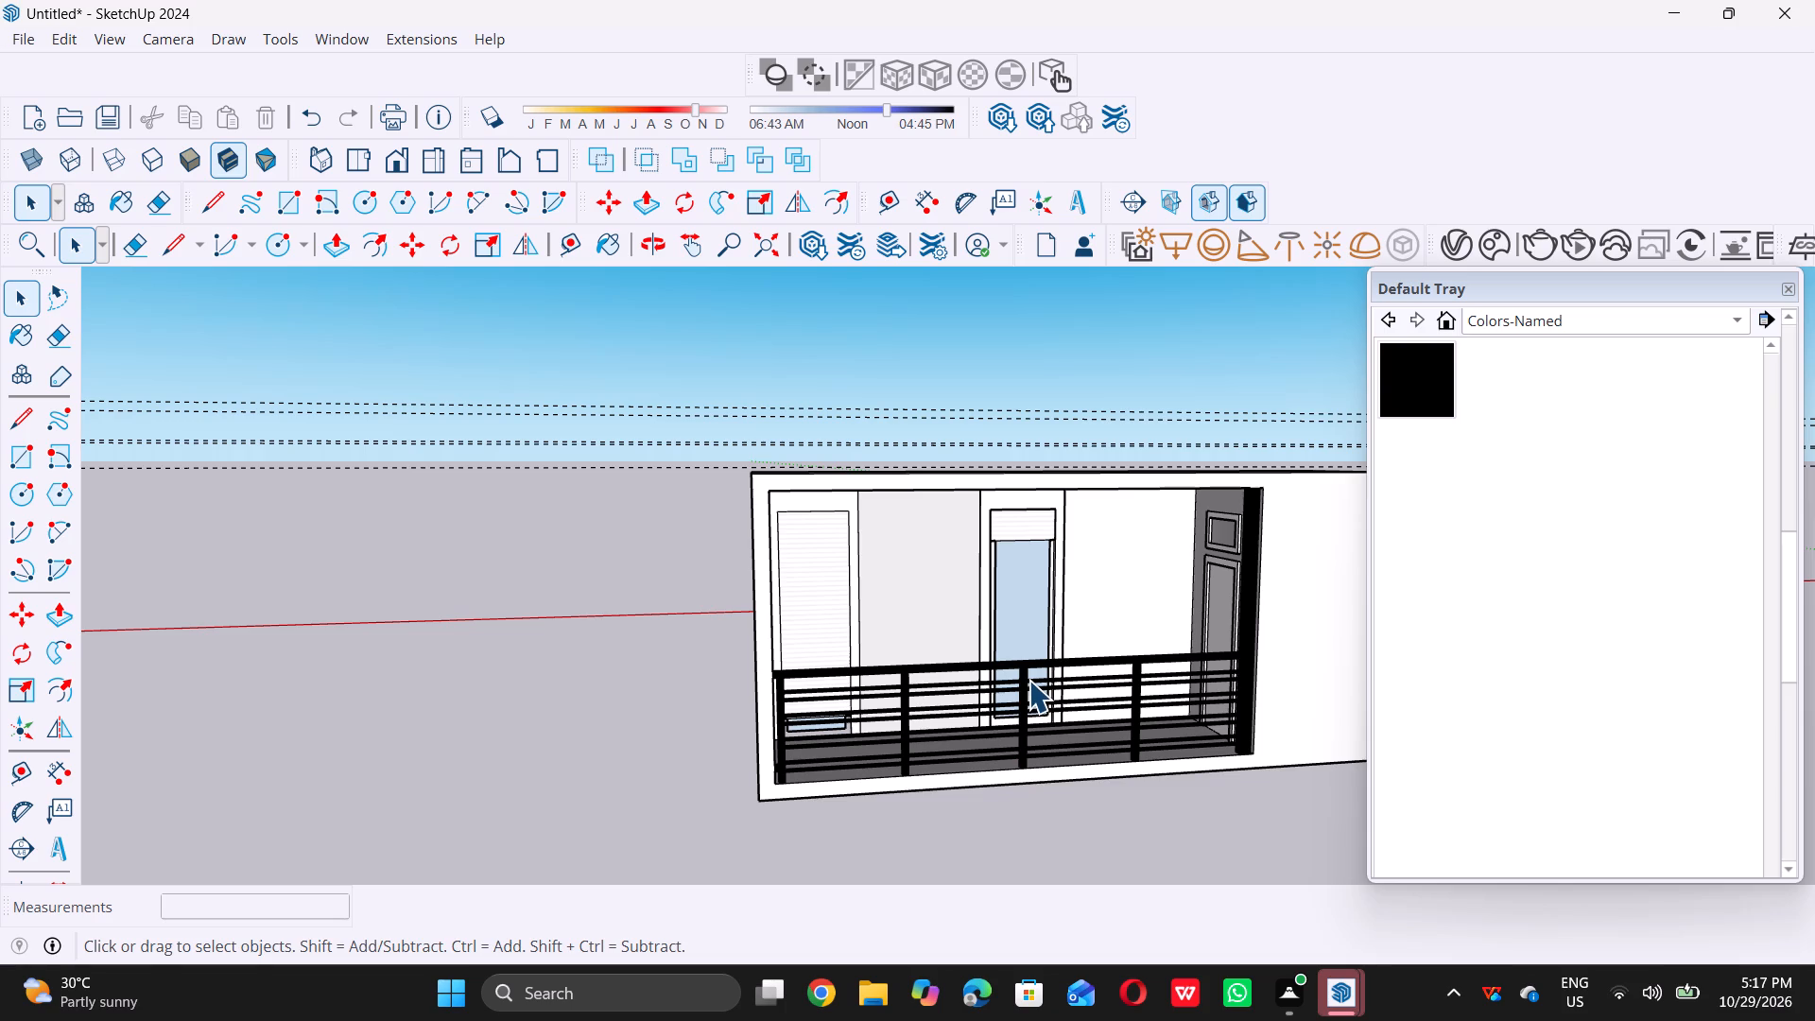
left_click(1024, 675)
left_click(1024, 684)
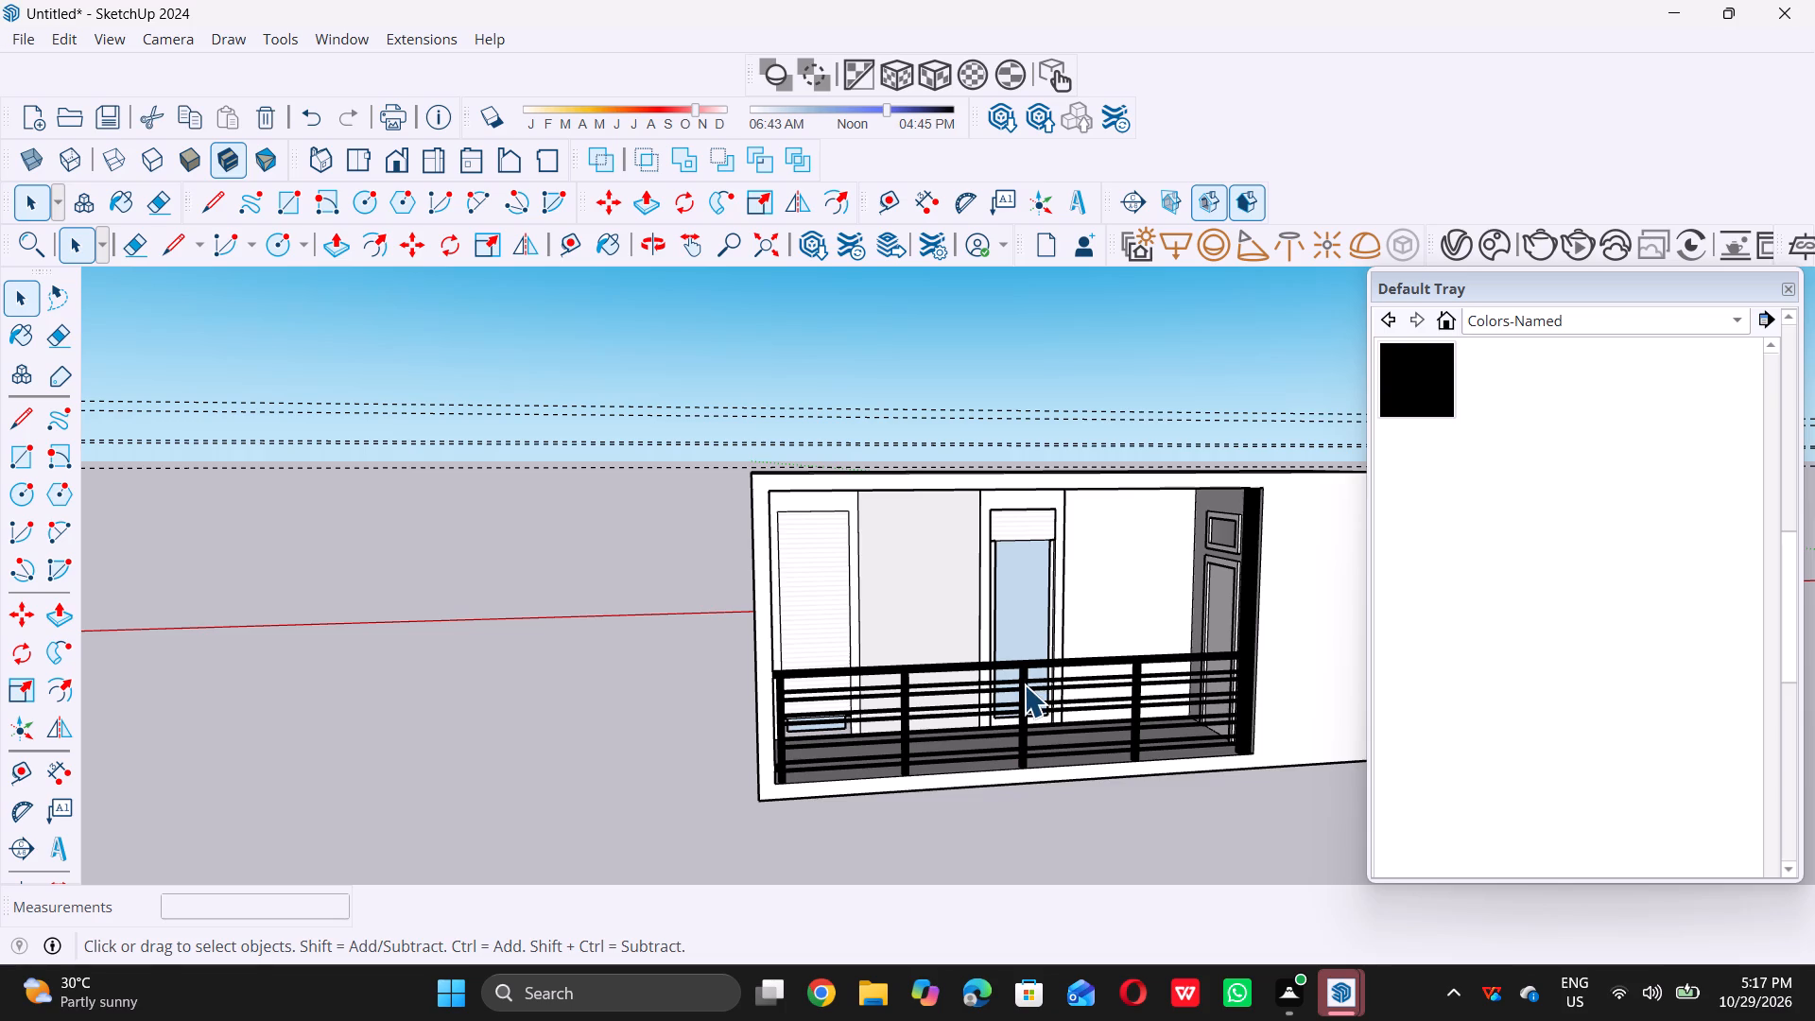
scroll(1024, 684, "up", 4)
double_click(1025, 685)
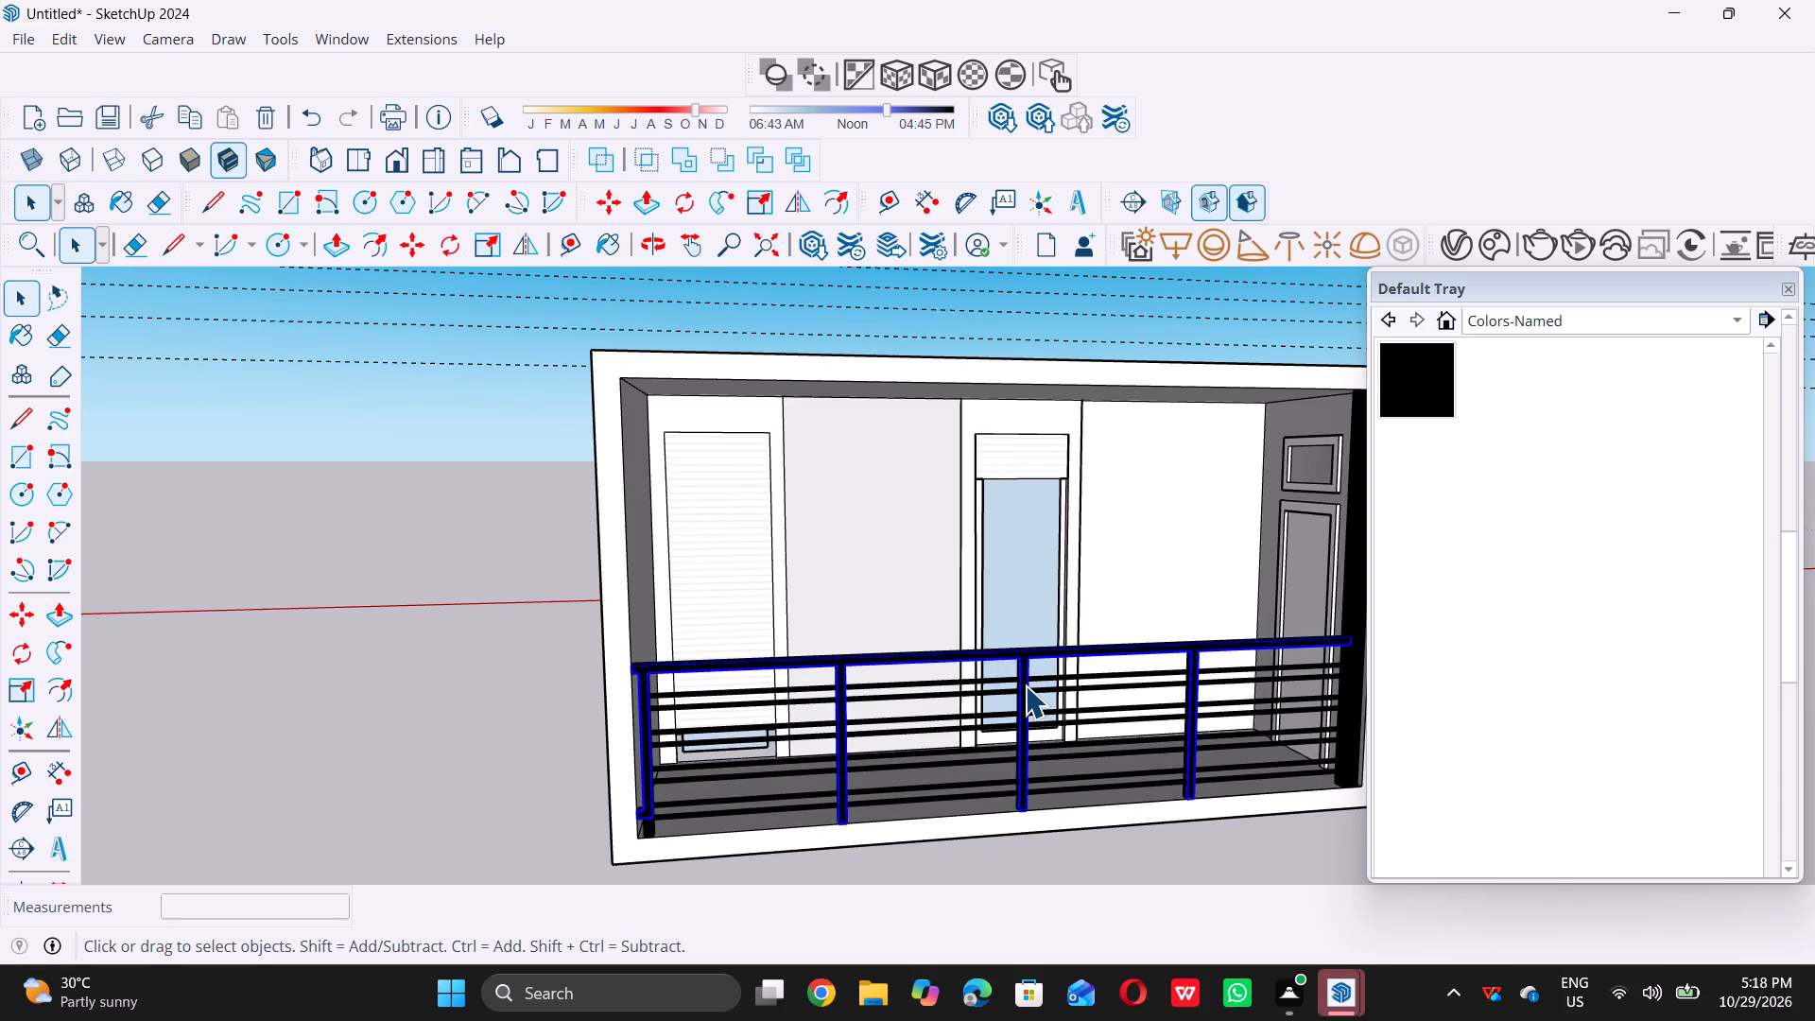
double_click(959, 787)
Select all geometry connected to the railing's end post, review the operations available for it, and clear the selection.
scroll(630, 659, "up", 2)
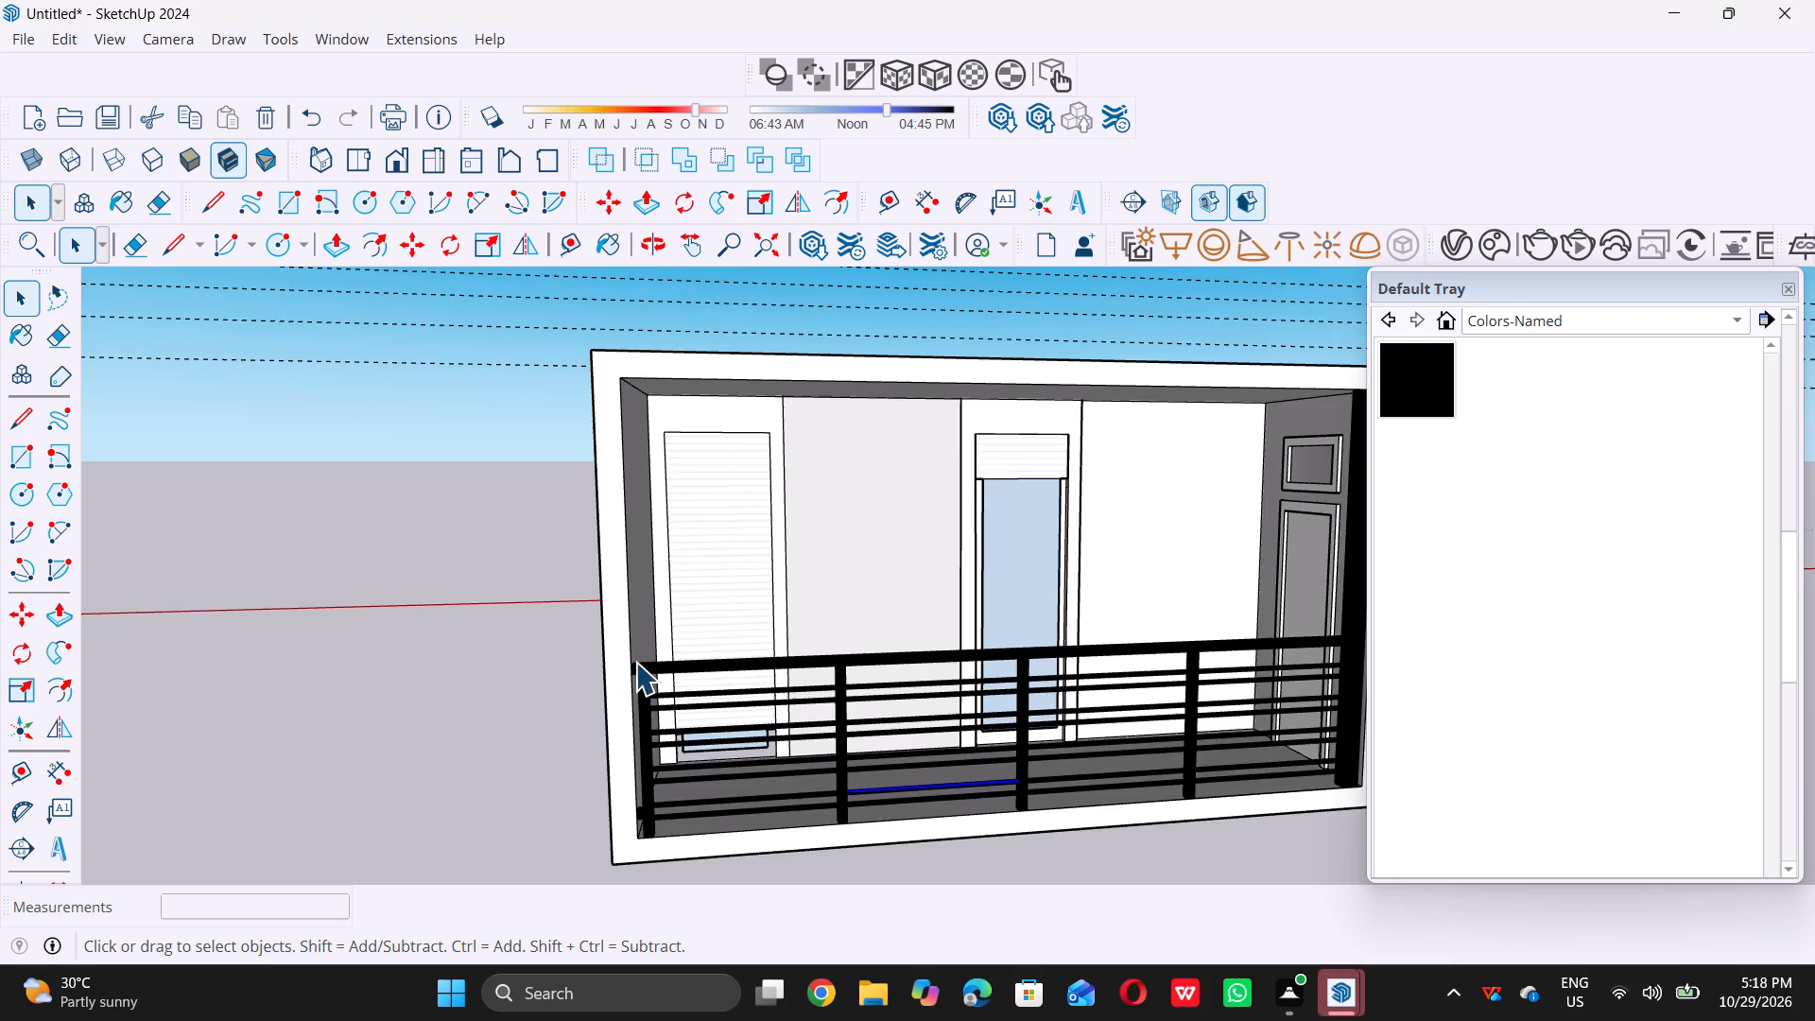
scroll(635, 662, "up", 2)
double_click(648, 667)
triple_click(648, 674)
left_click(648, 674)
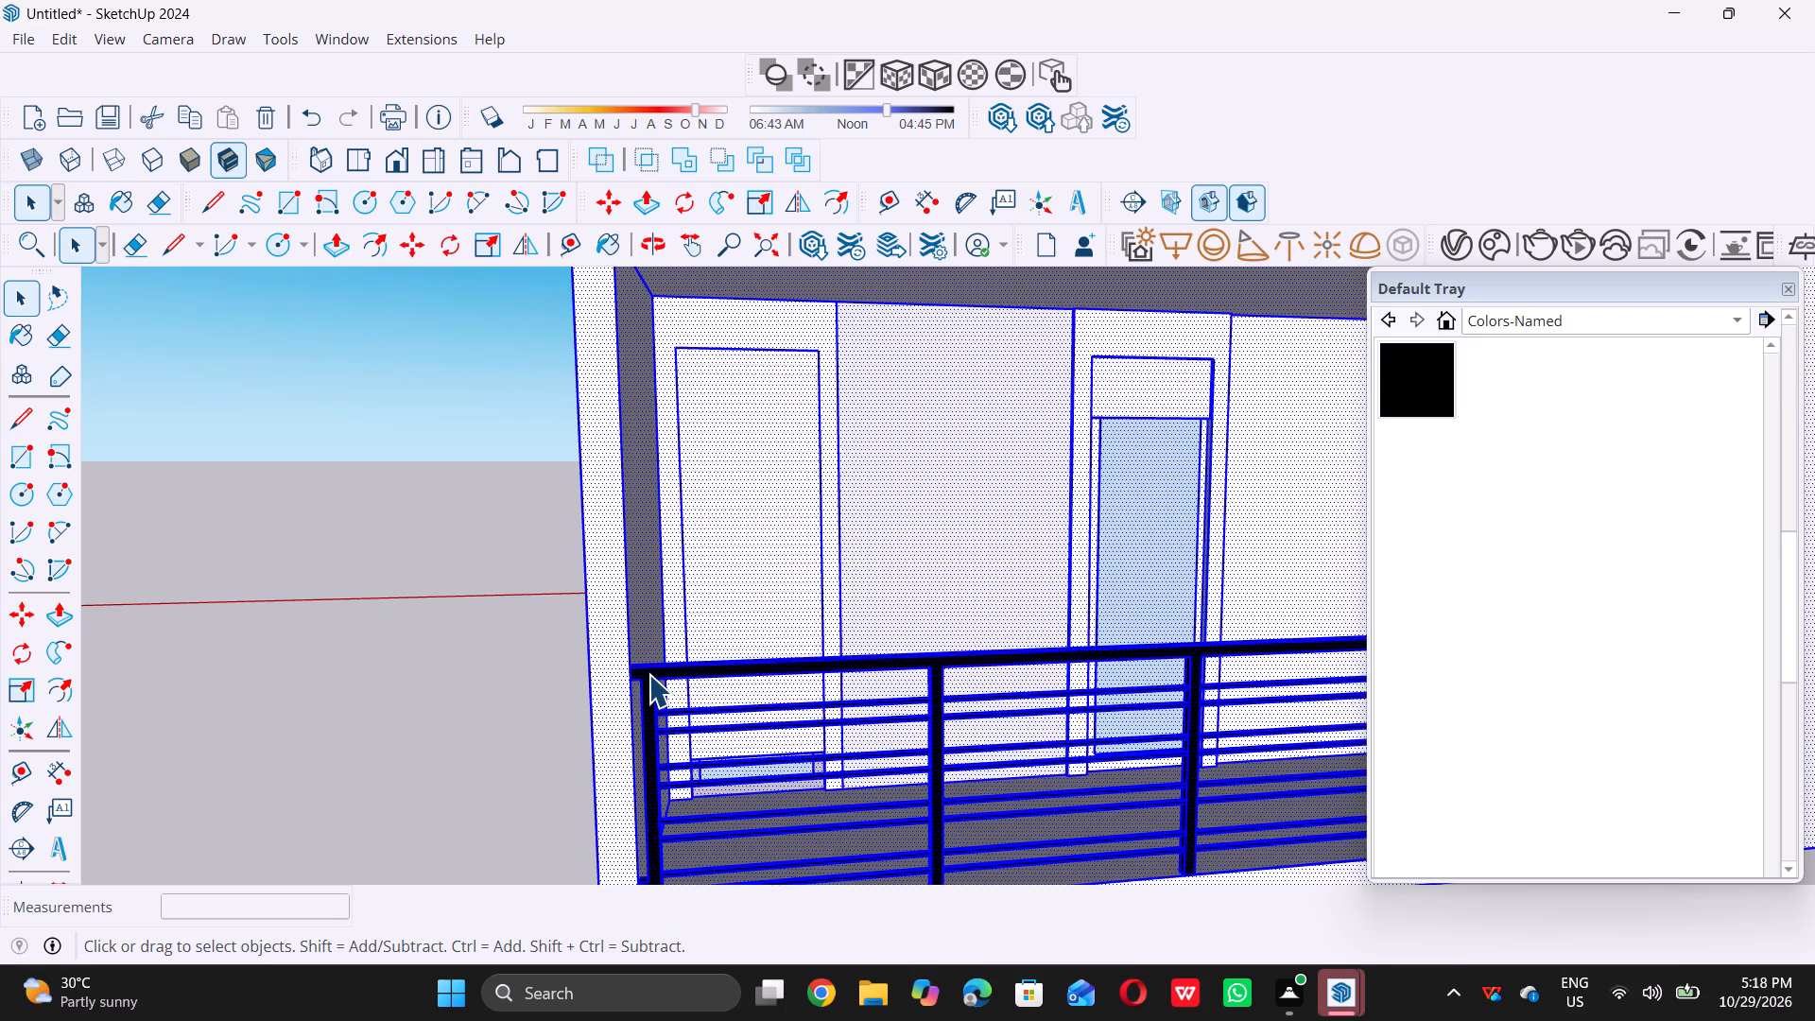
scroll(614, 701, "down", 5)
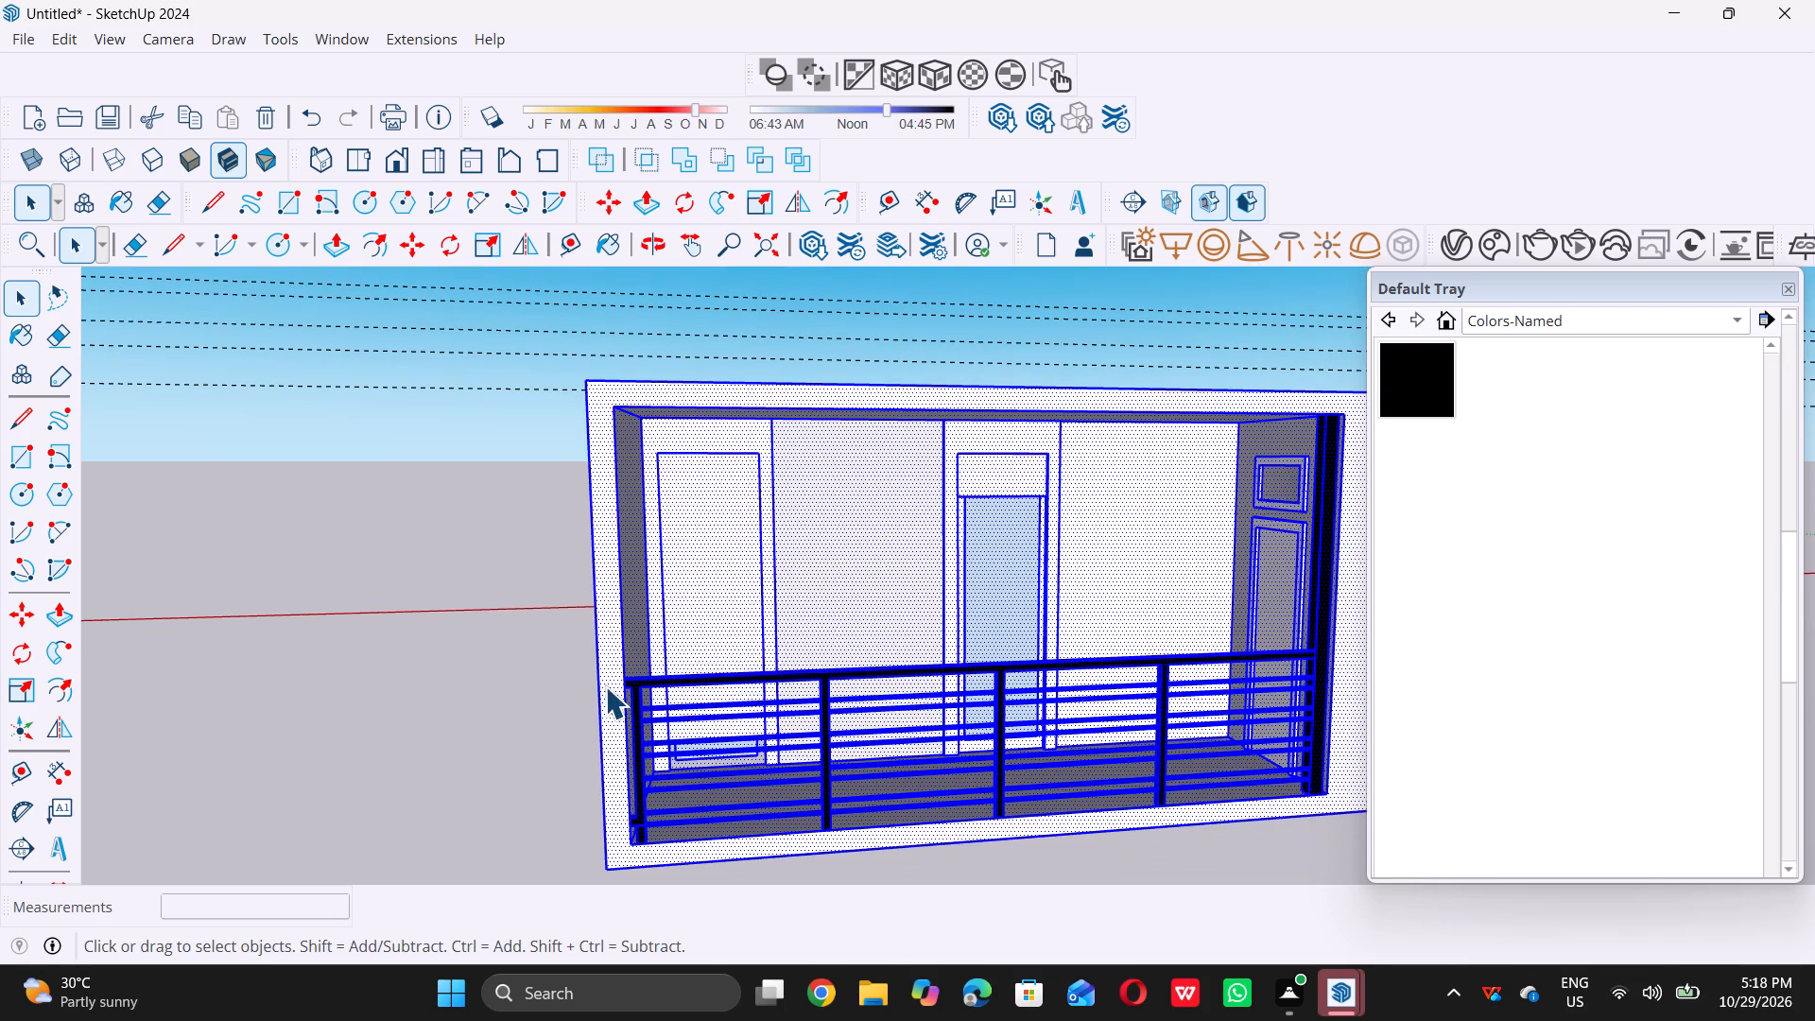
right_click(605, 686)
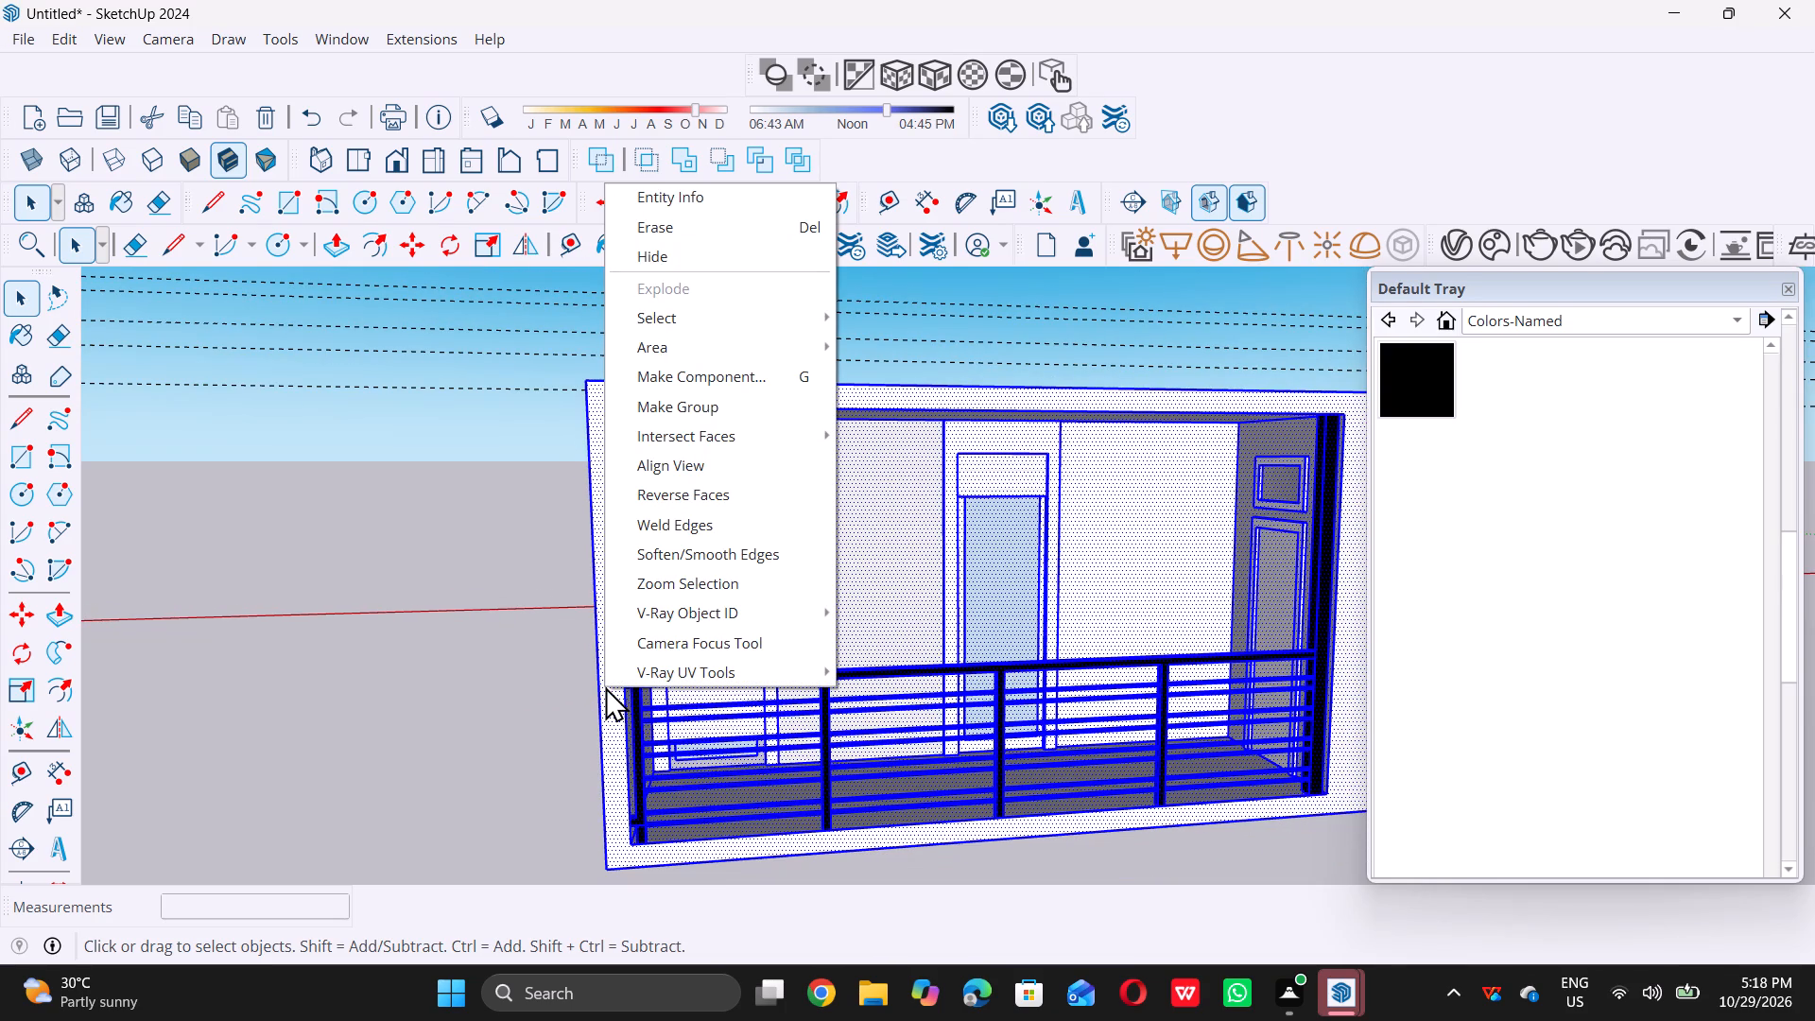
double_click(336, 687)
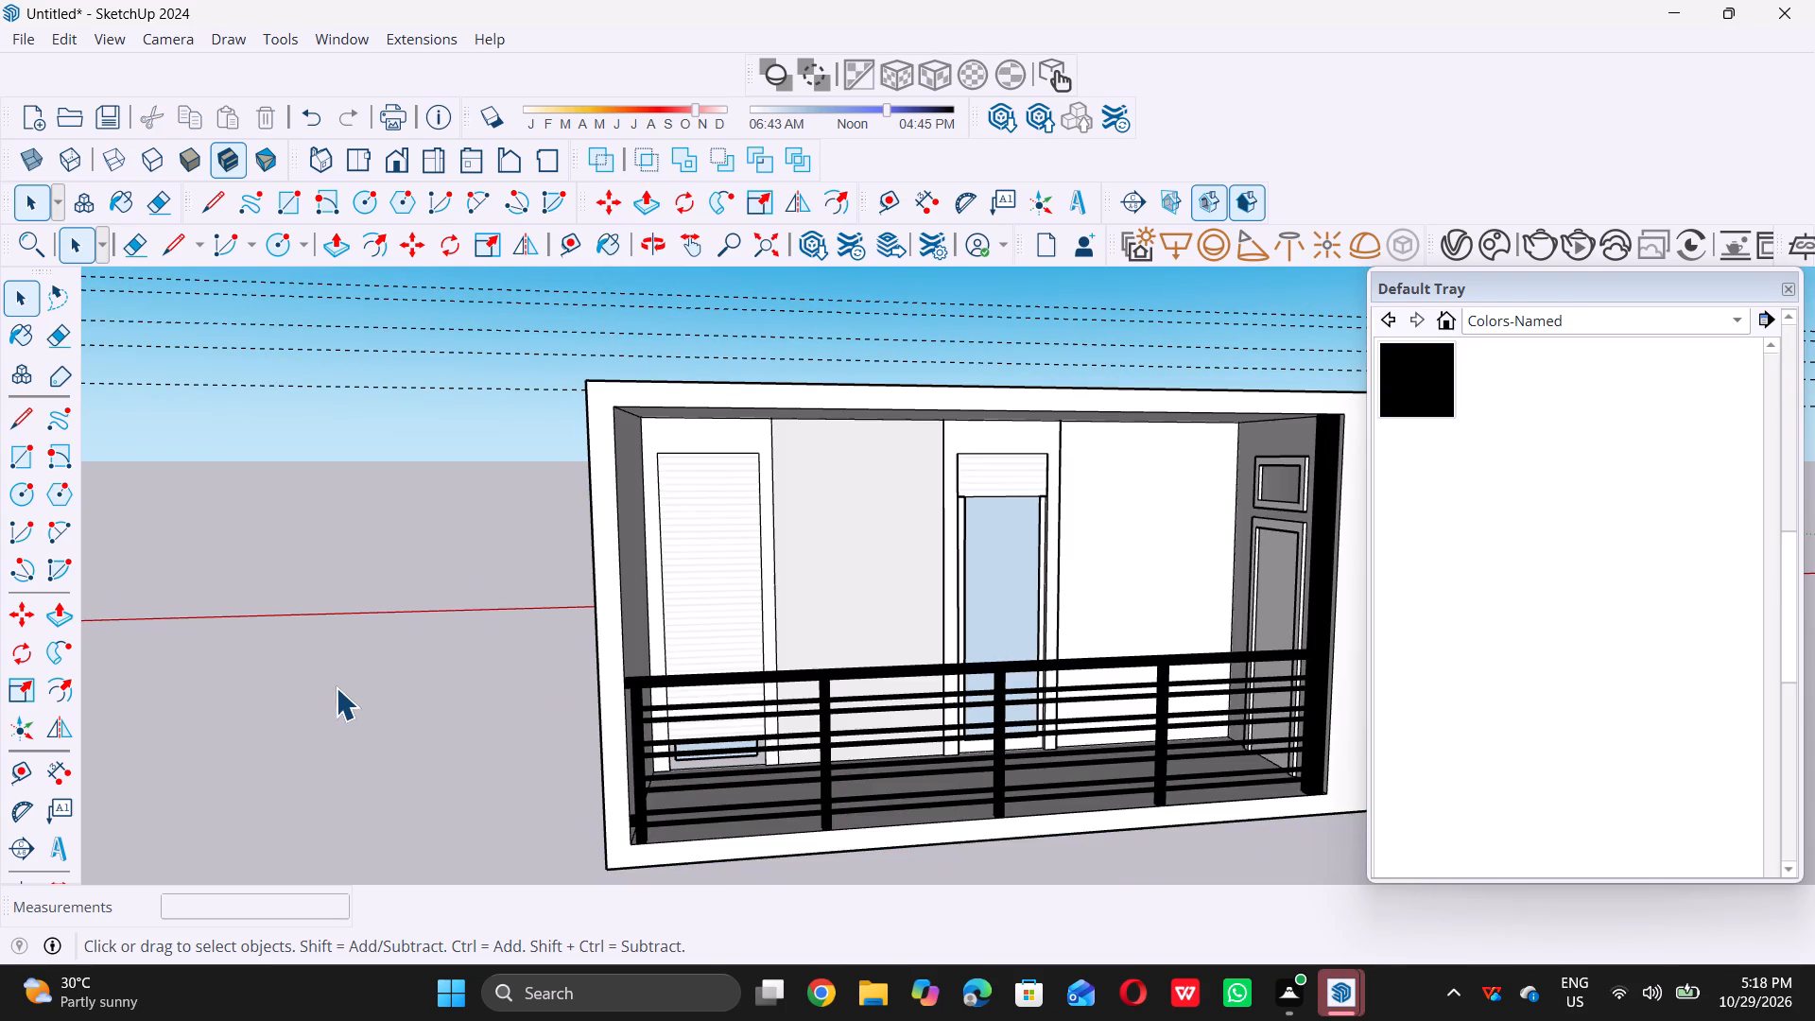
Delete the white front face framing the balcony opening.
left_click(608, 697)
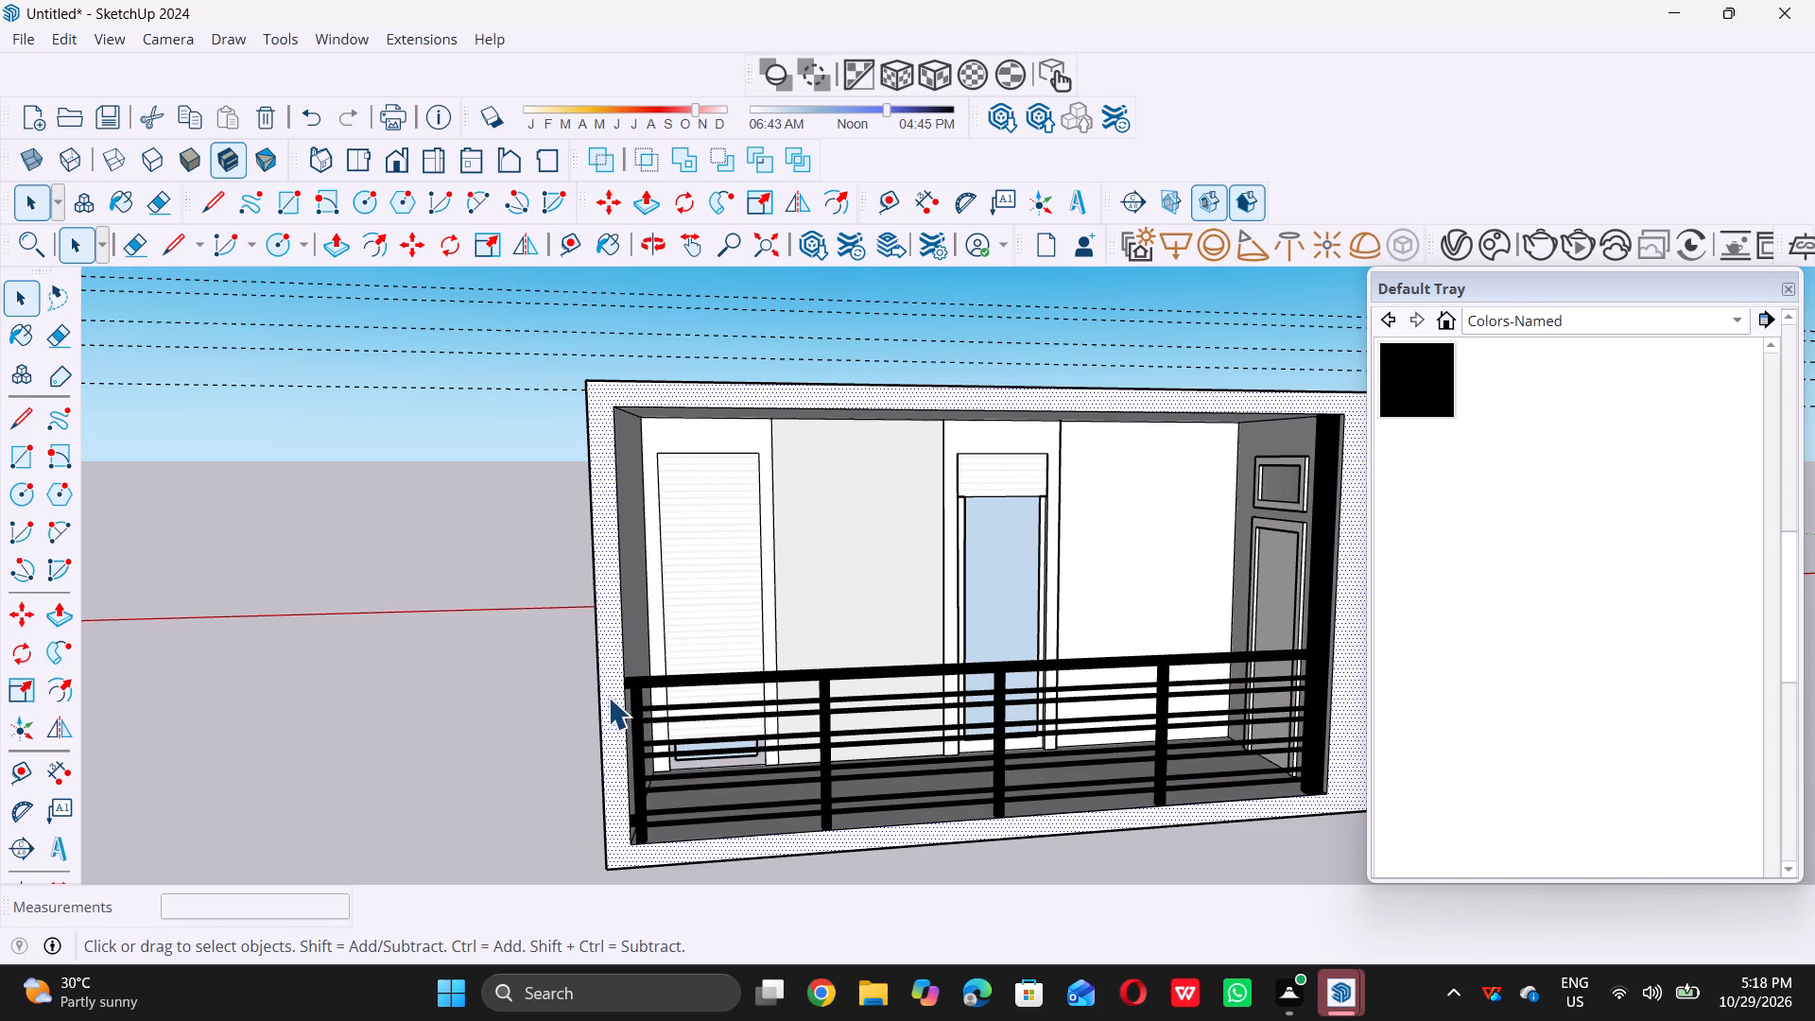
key("Delete")
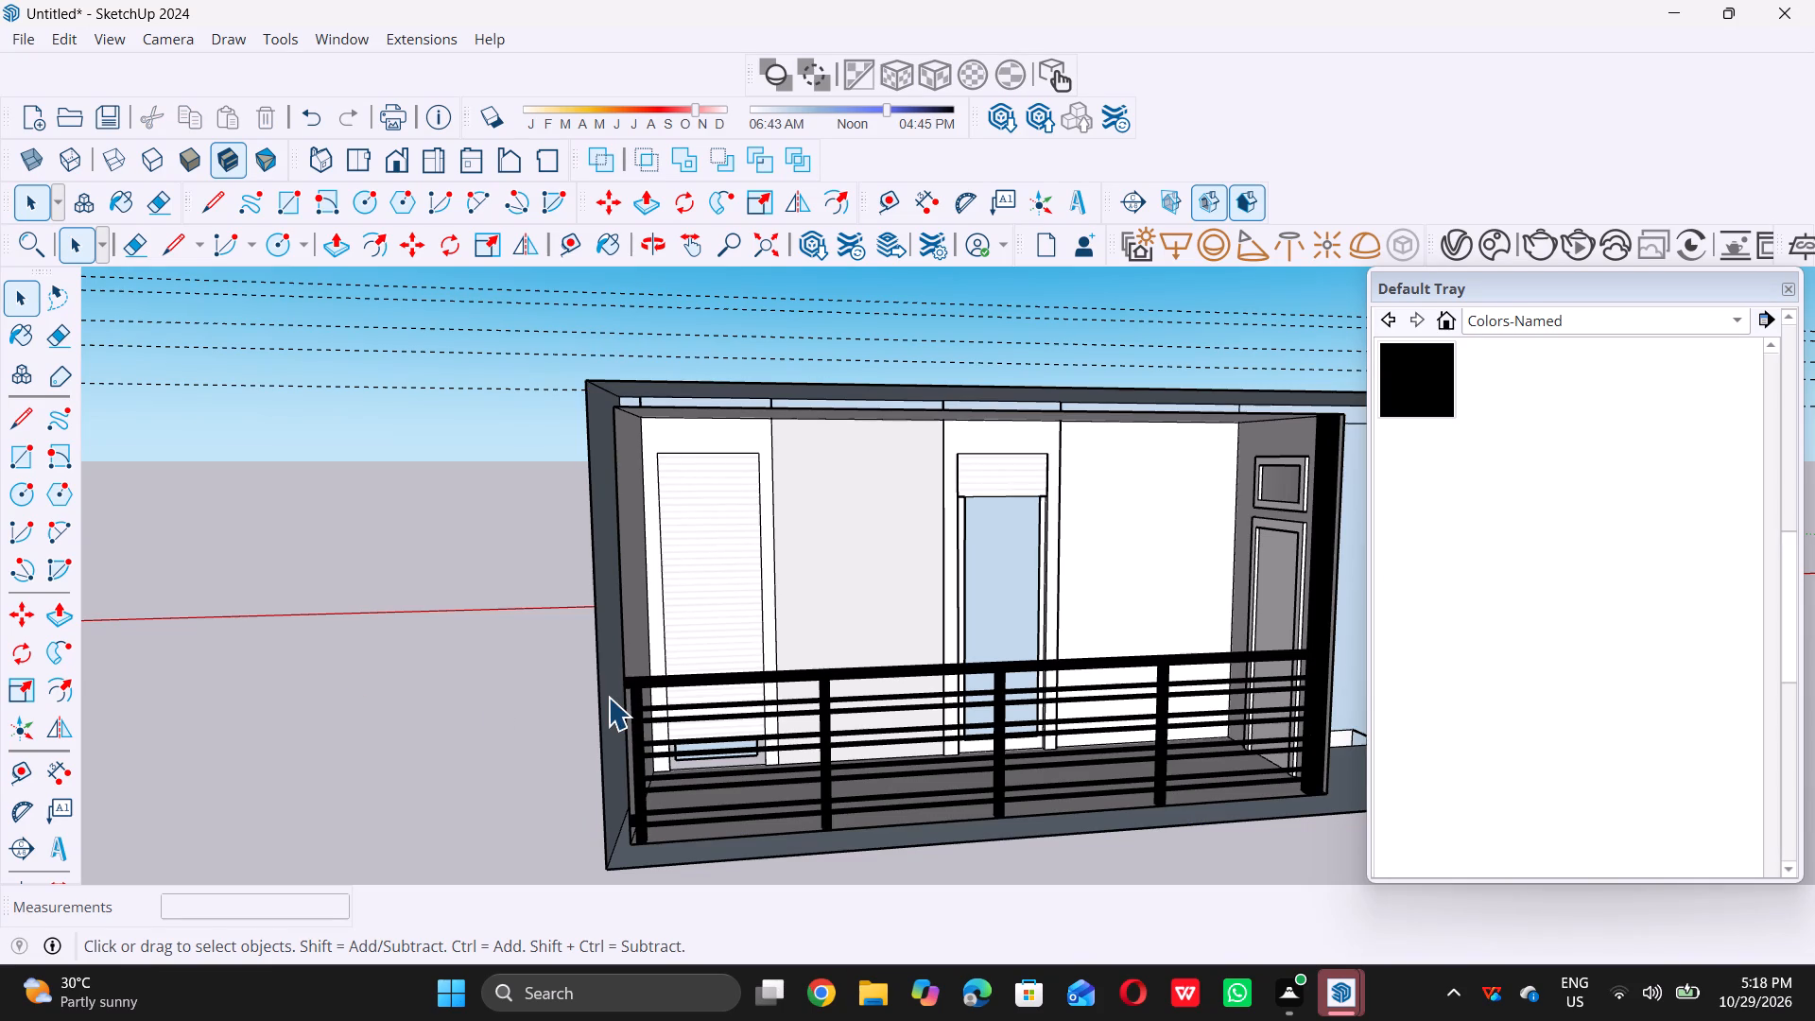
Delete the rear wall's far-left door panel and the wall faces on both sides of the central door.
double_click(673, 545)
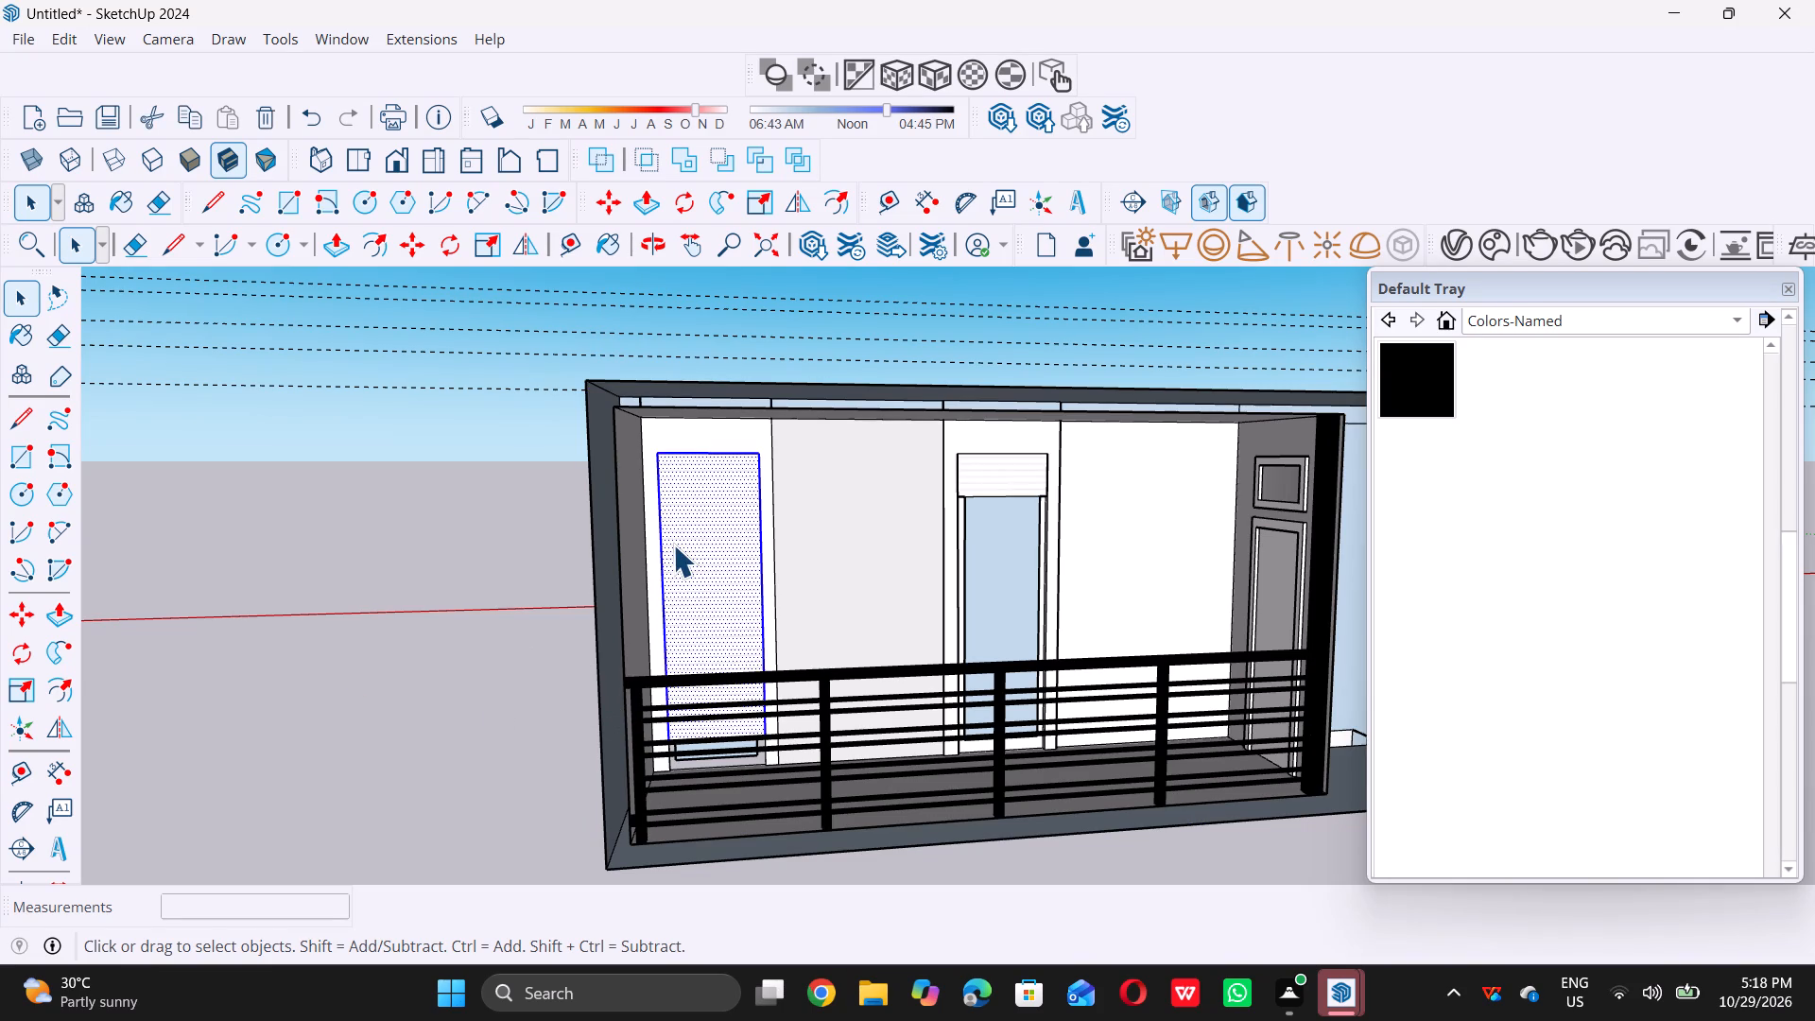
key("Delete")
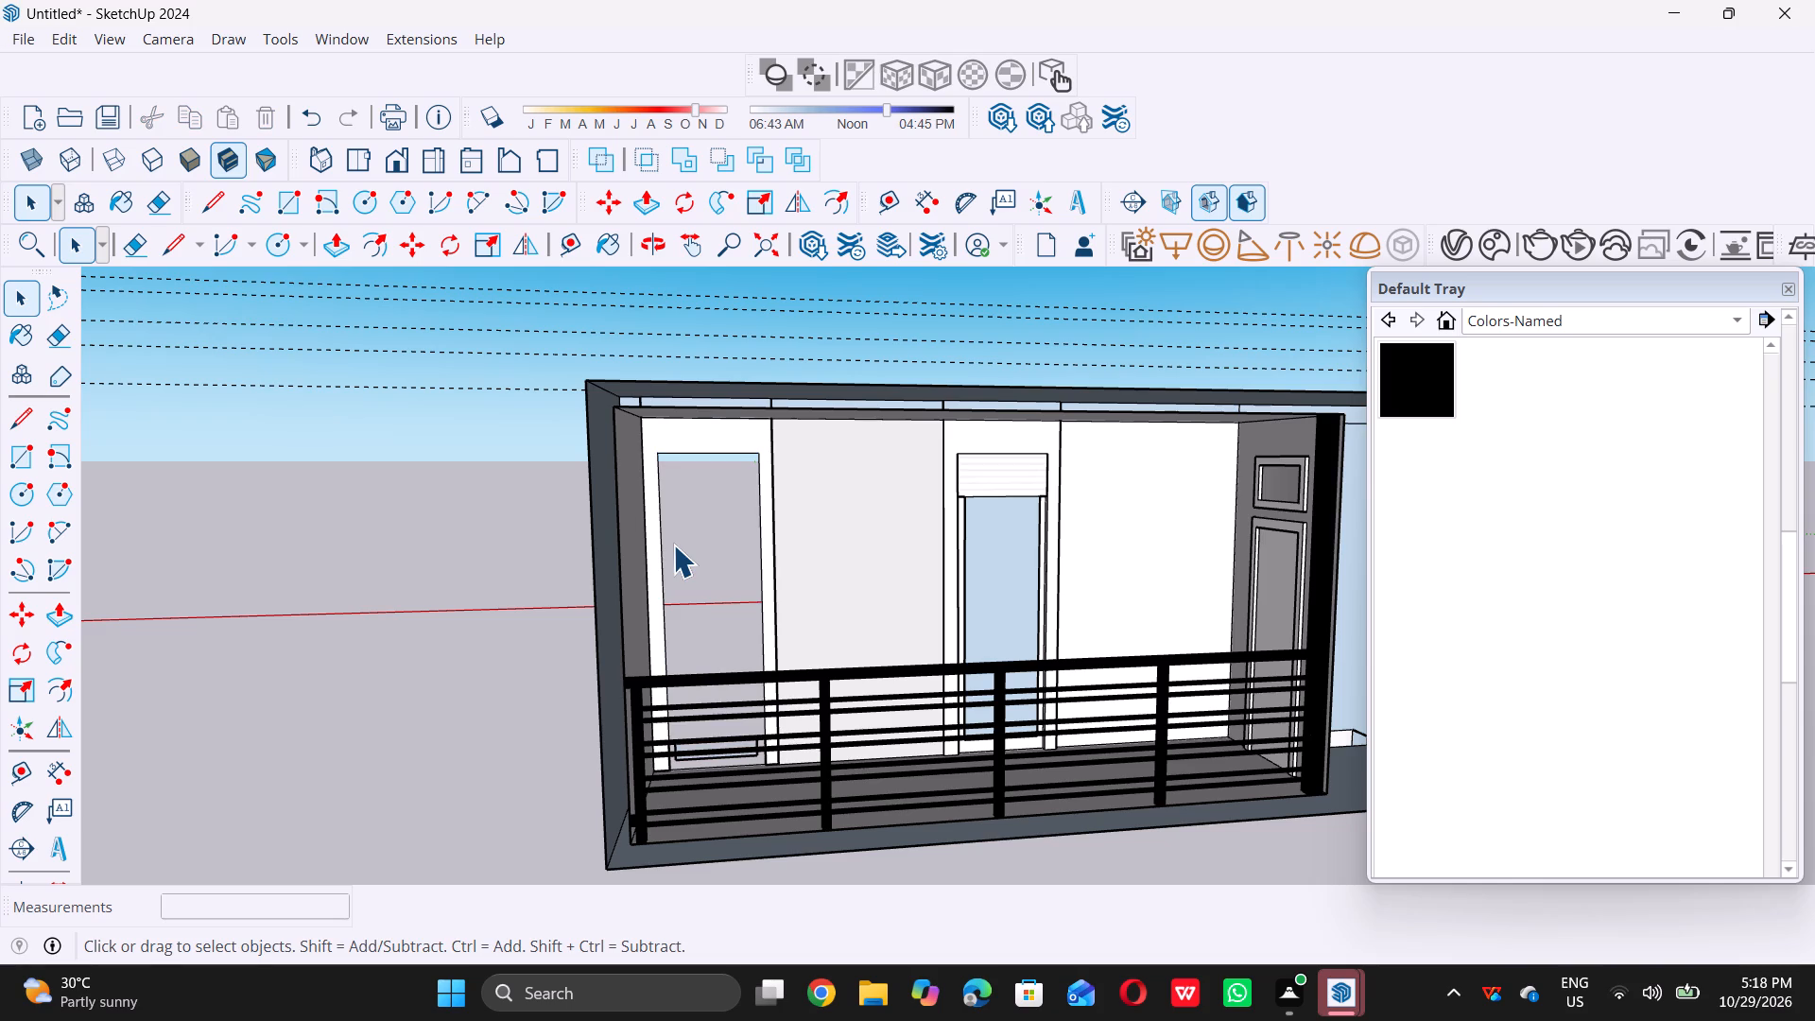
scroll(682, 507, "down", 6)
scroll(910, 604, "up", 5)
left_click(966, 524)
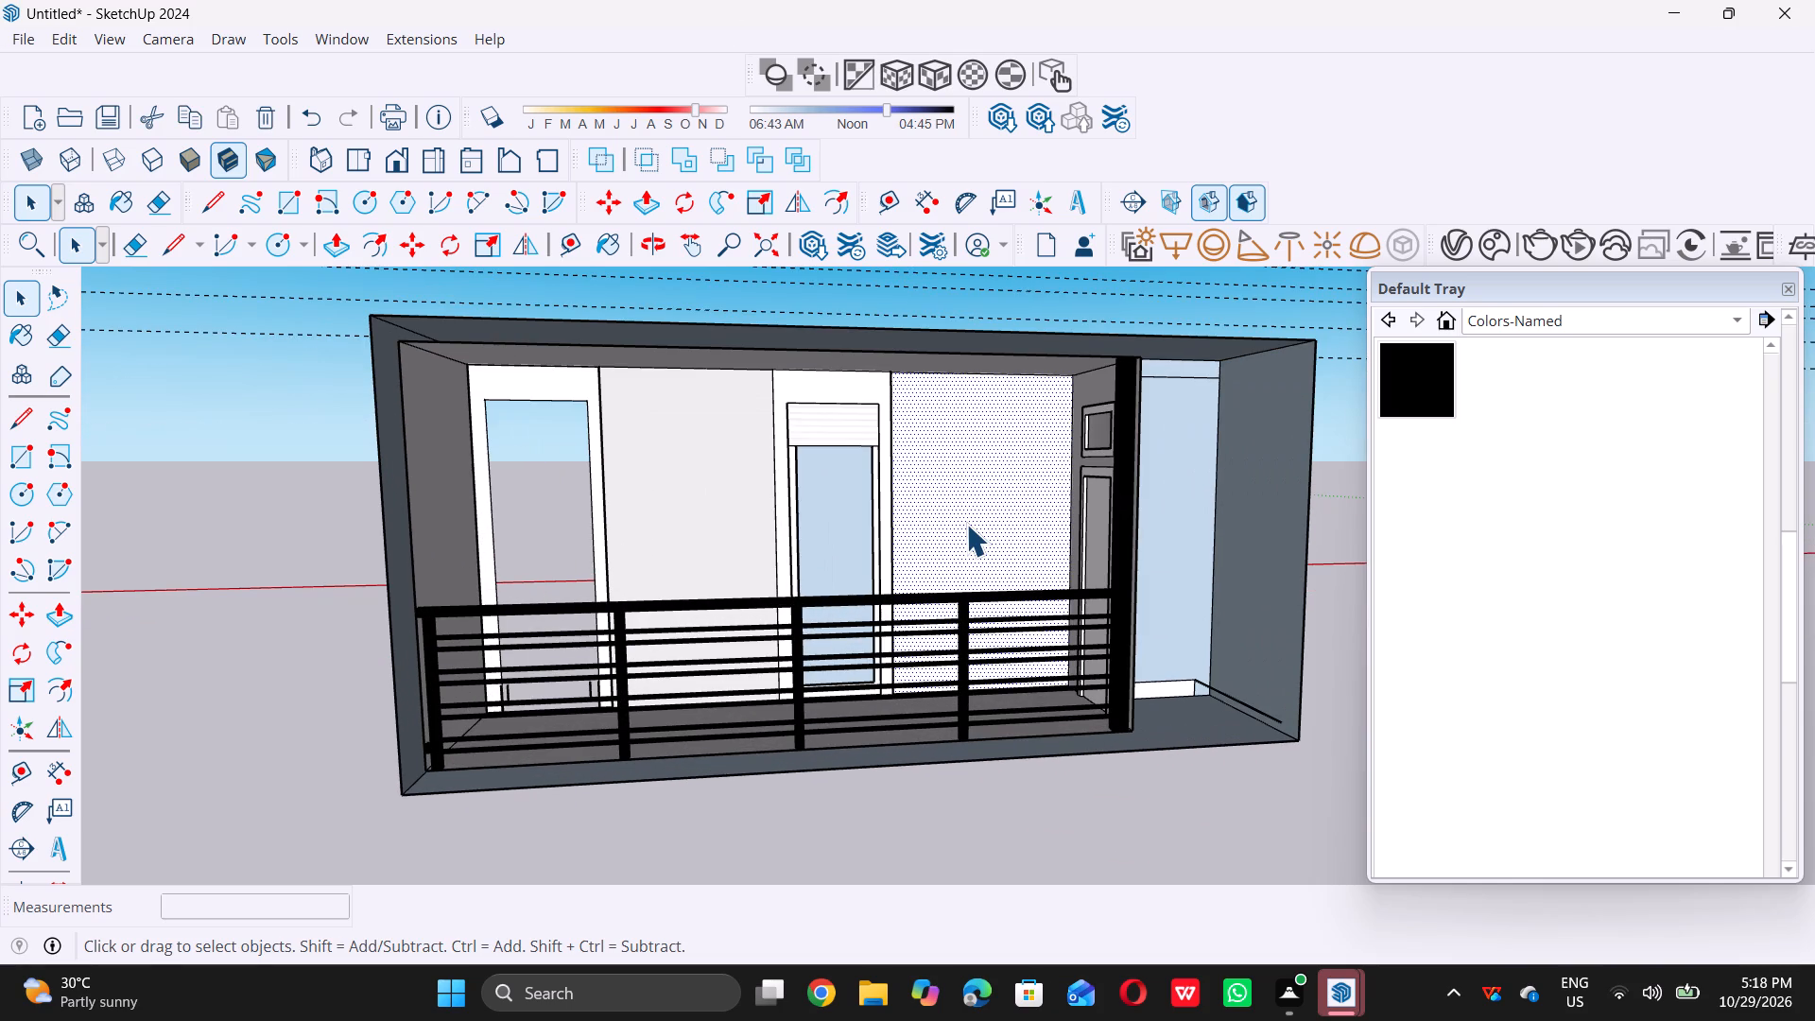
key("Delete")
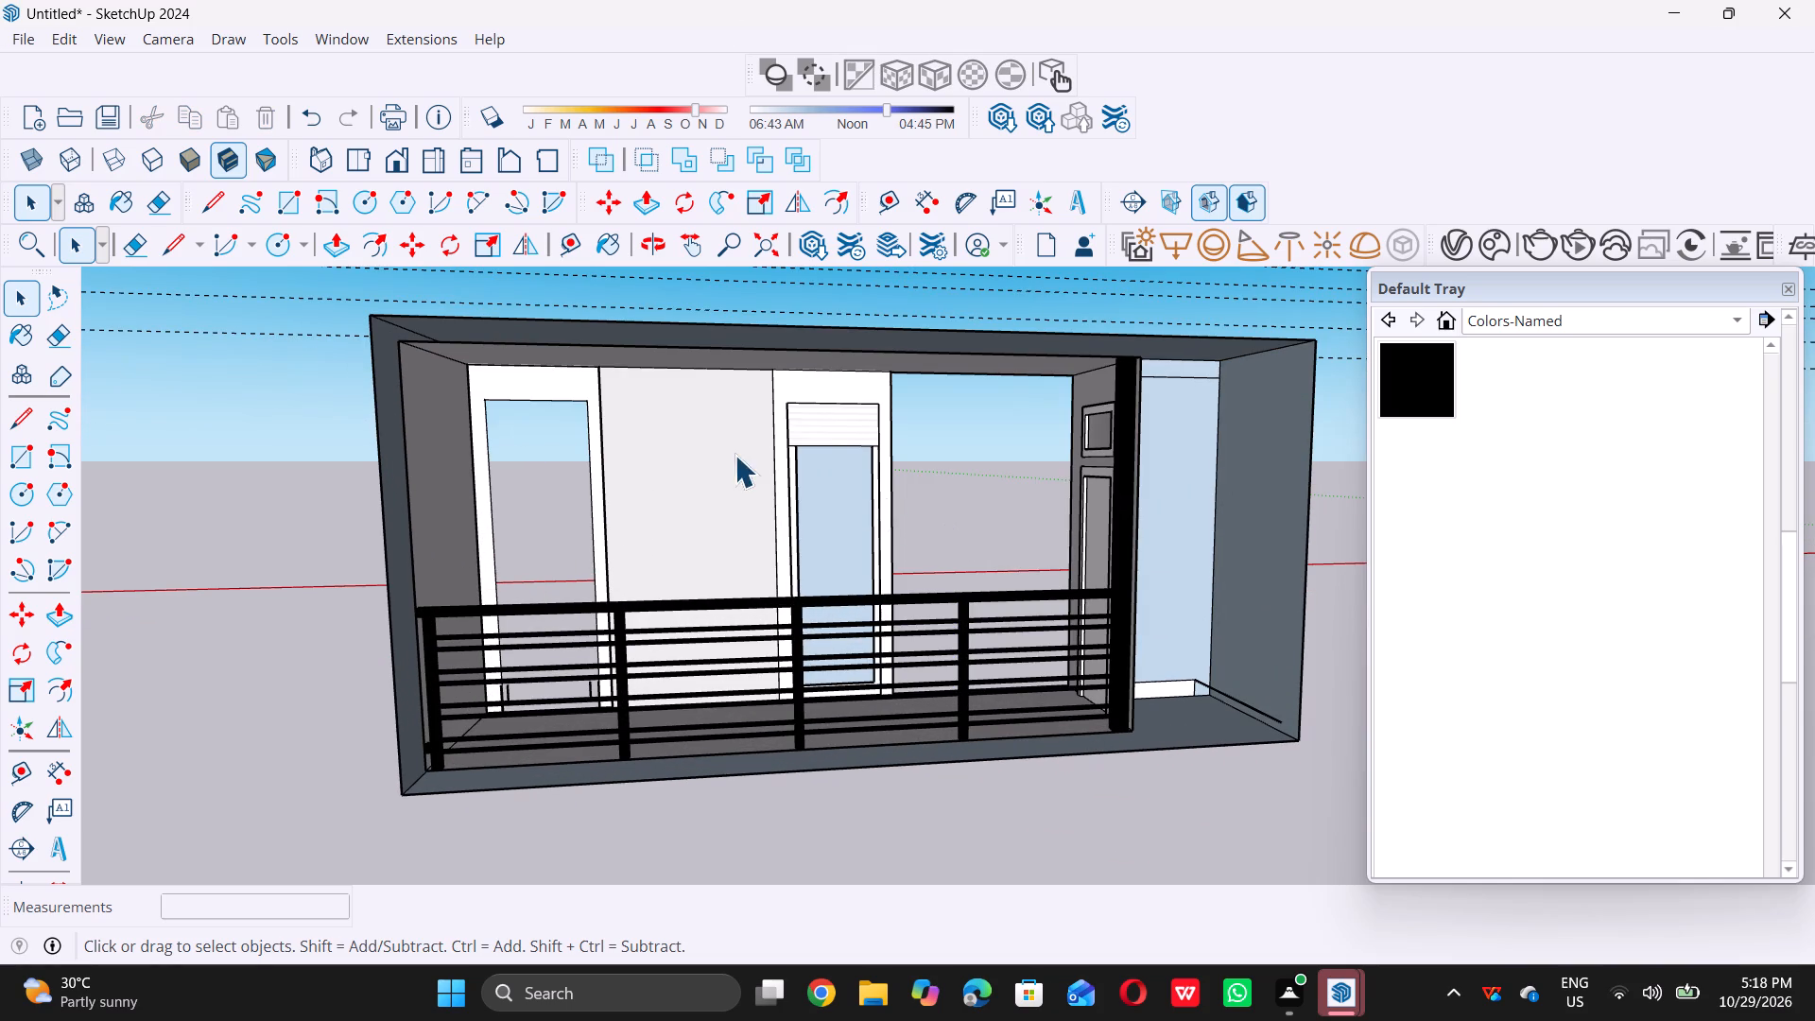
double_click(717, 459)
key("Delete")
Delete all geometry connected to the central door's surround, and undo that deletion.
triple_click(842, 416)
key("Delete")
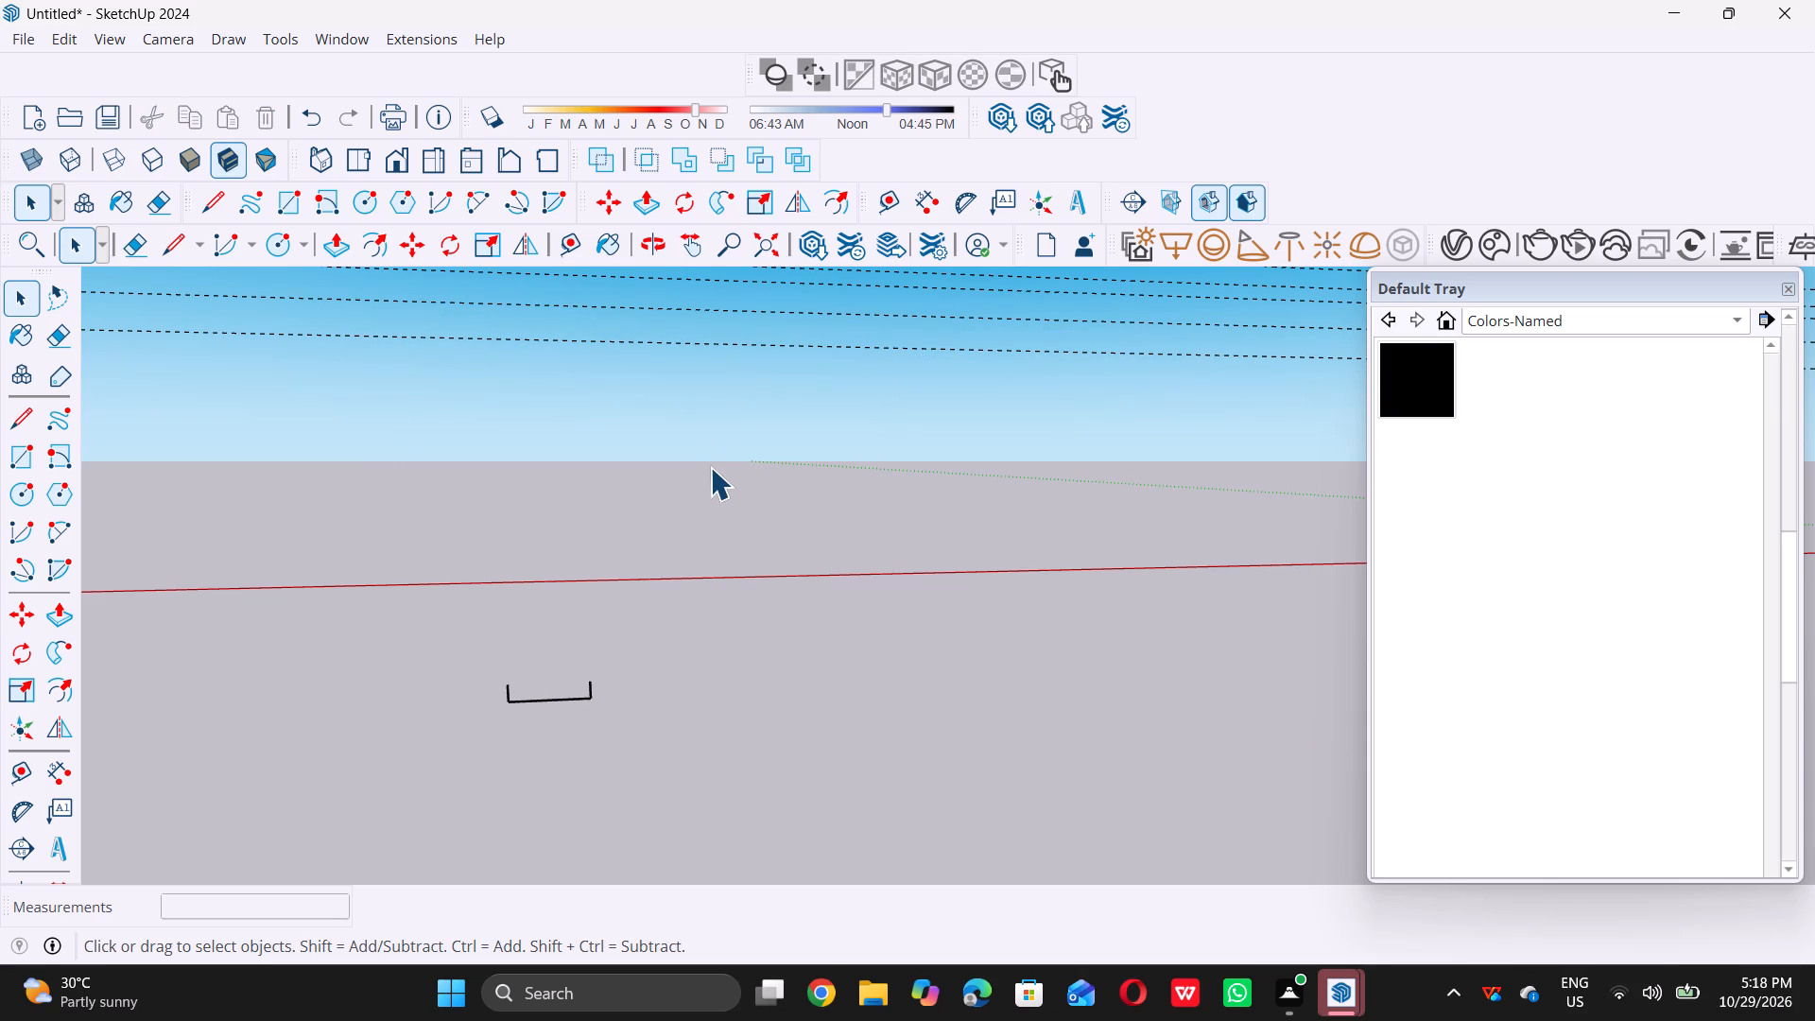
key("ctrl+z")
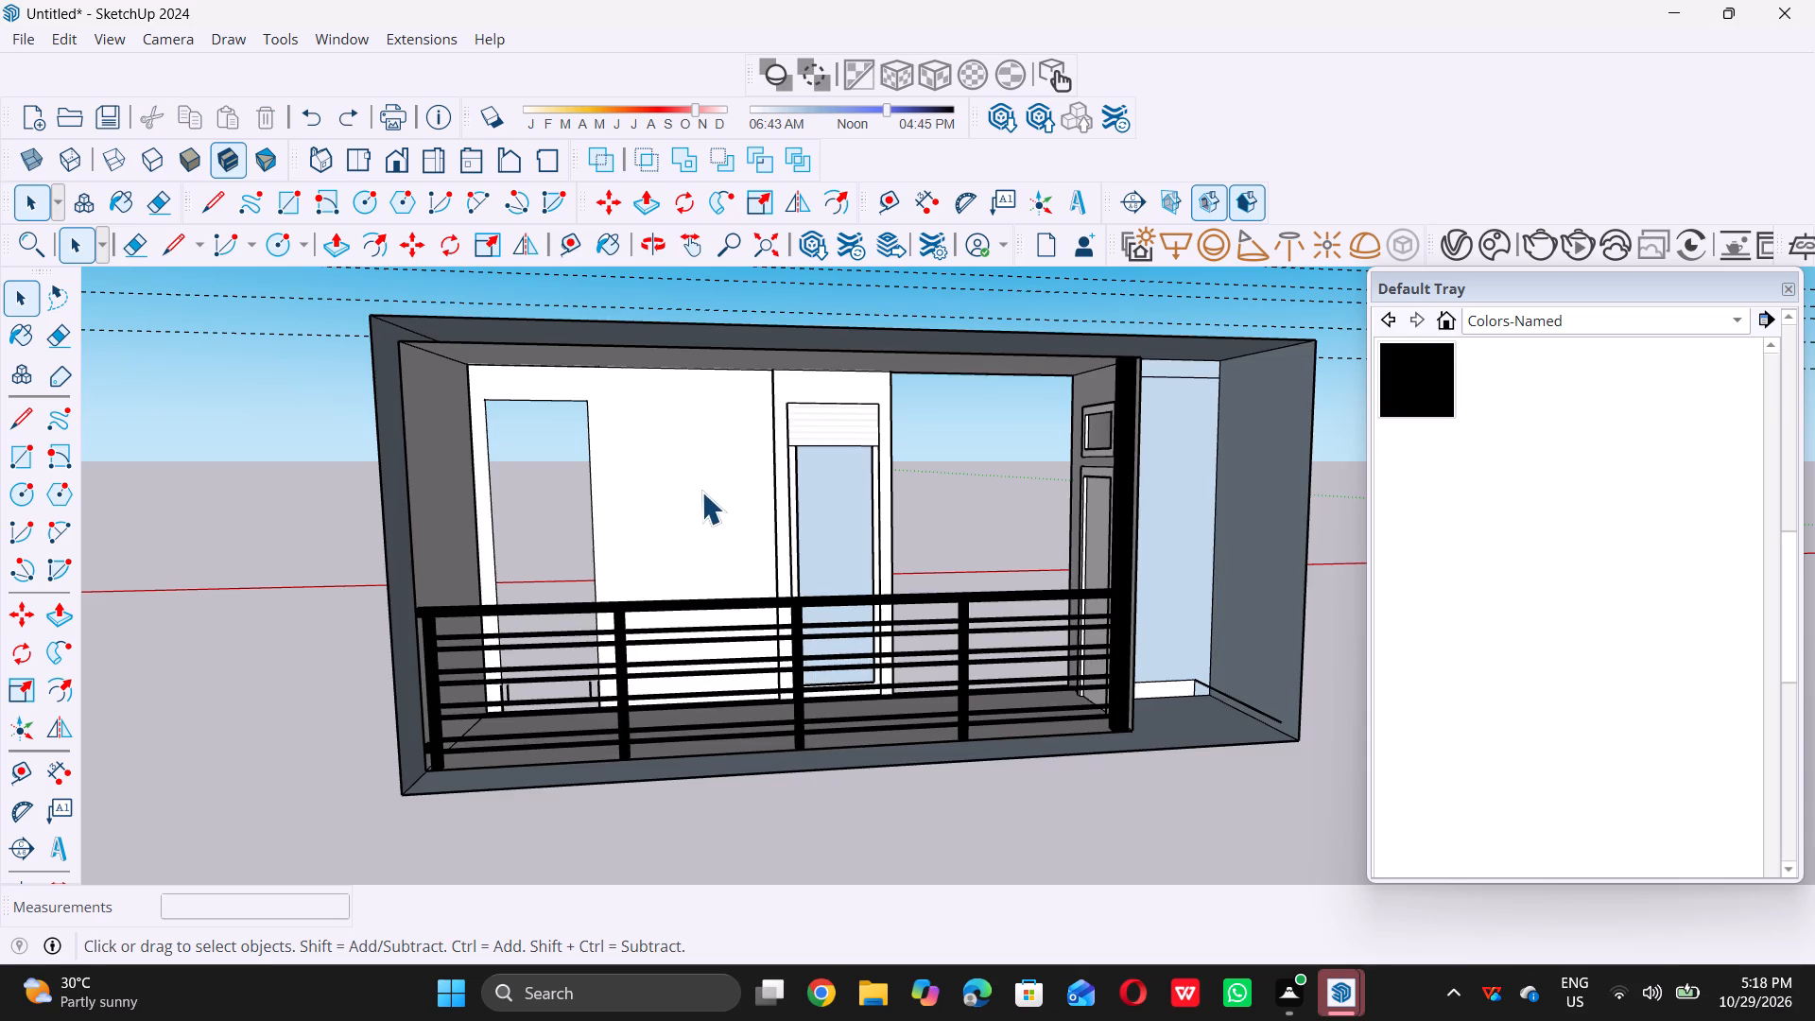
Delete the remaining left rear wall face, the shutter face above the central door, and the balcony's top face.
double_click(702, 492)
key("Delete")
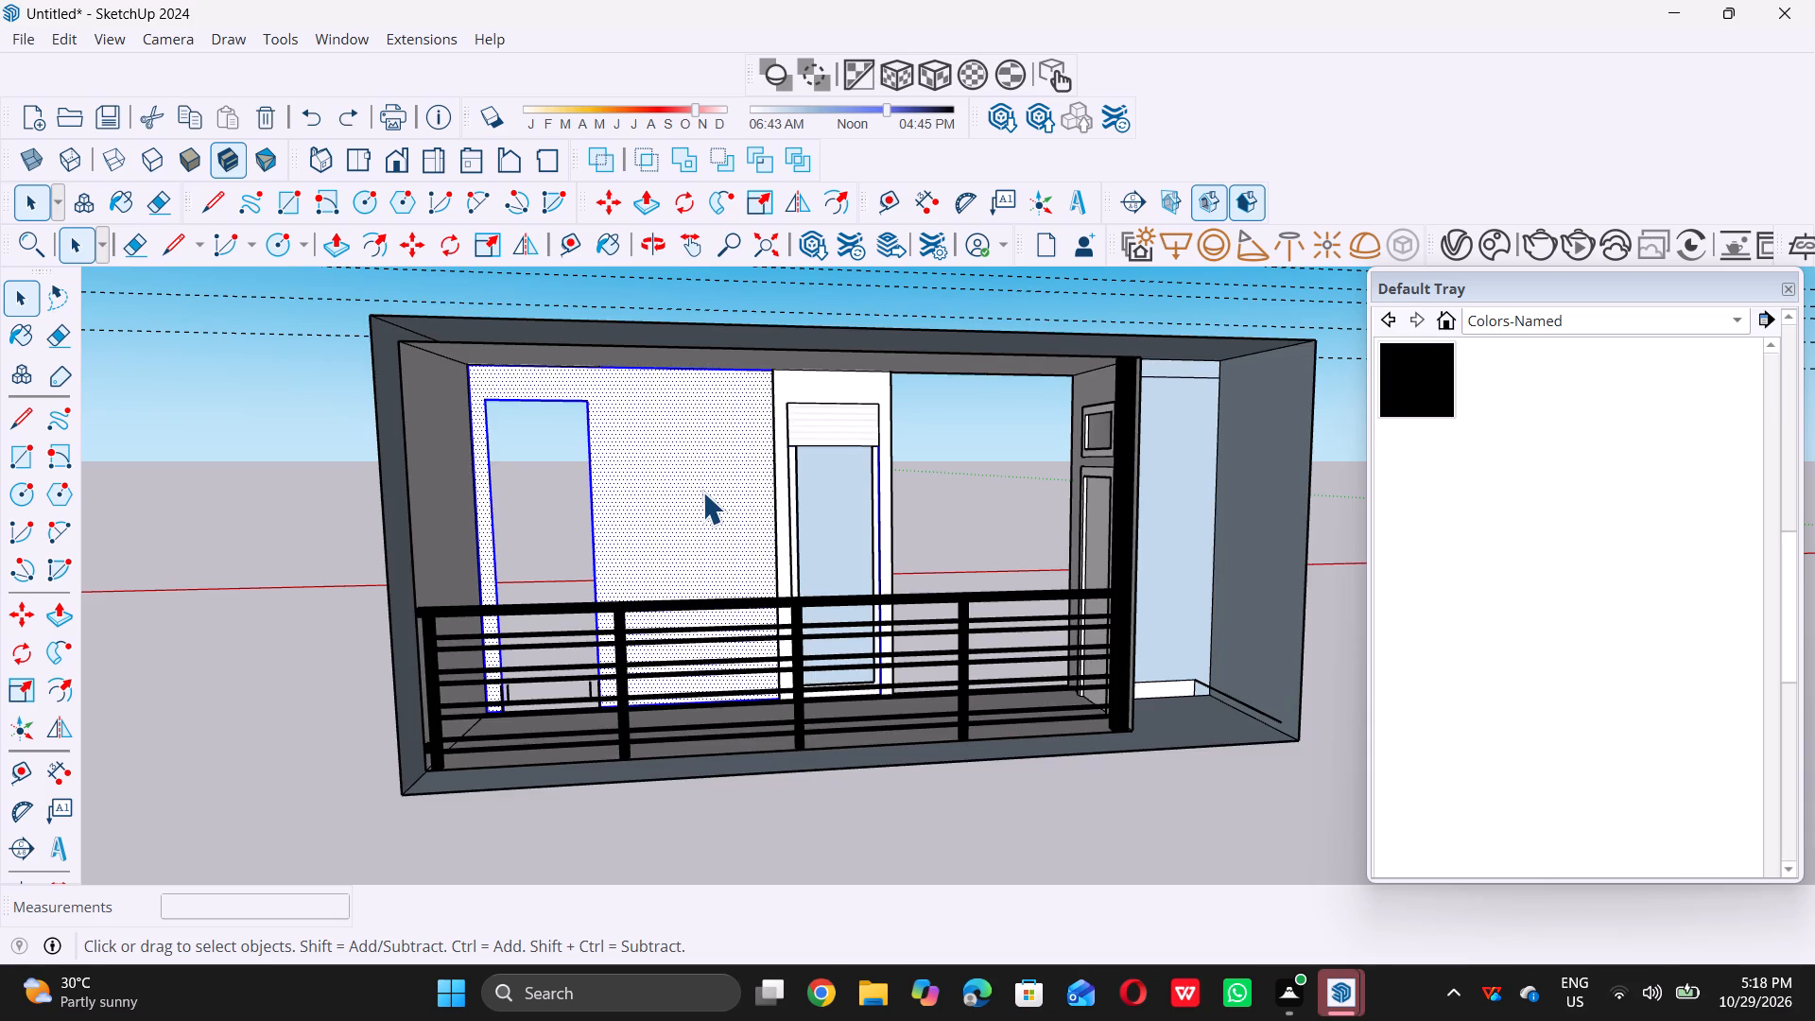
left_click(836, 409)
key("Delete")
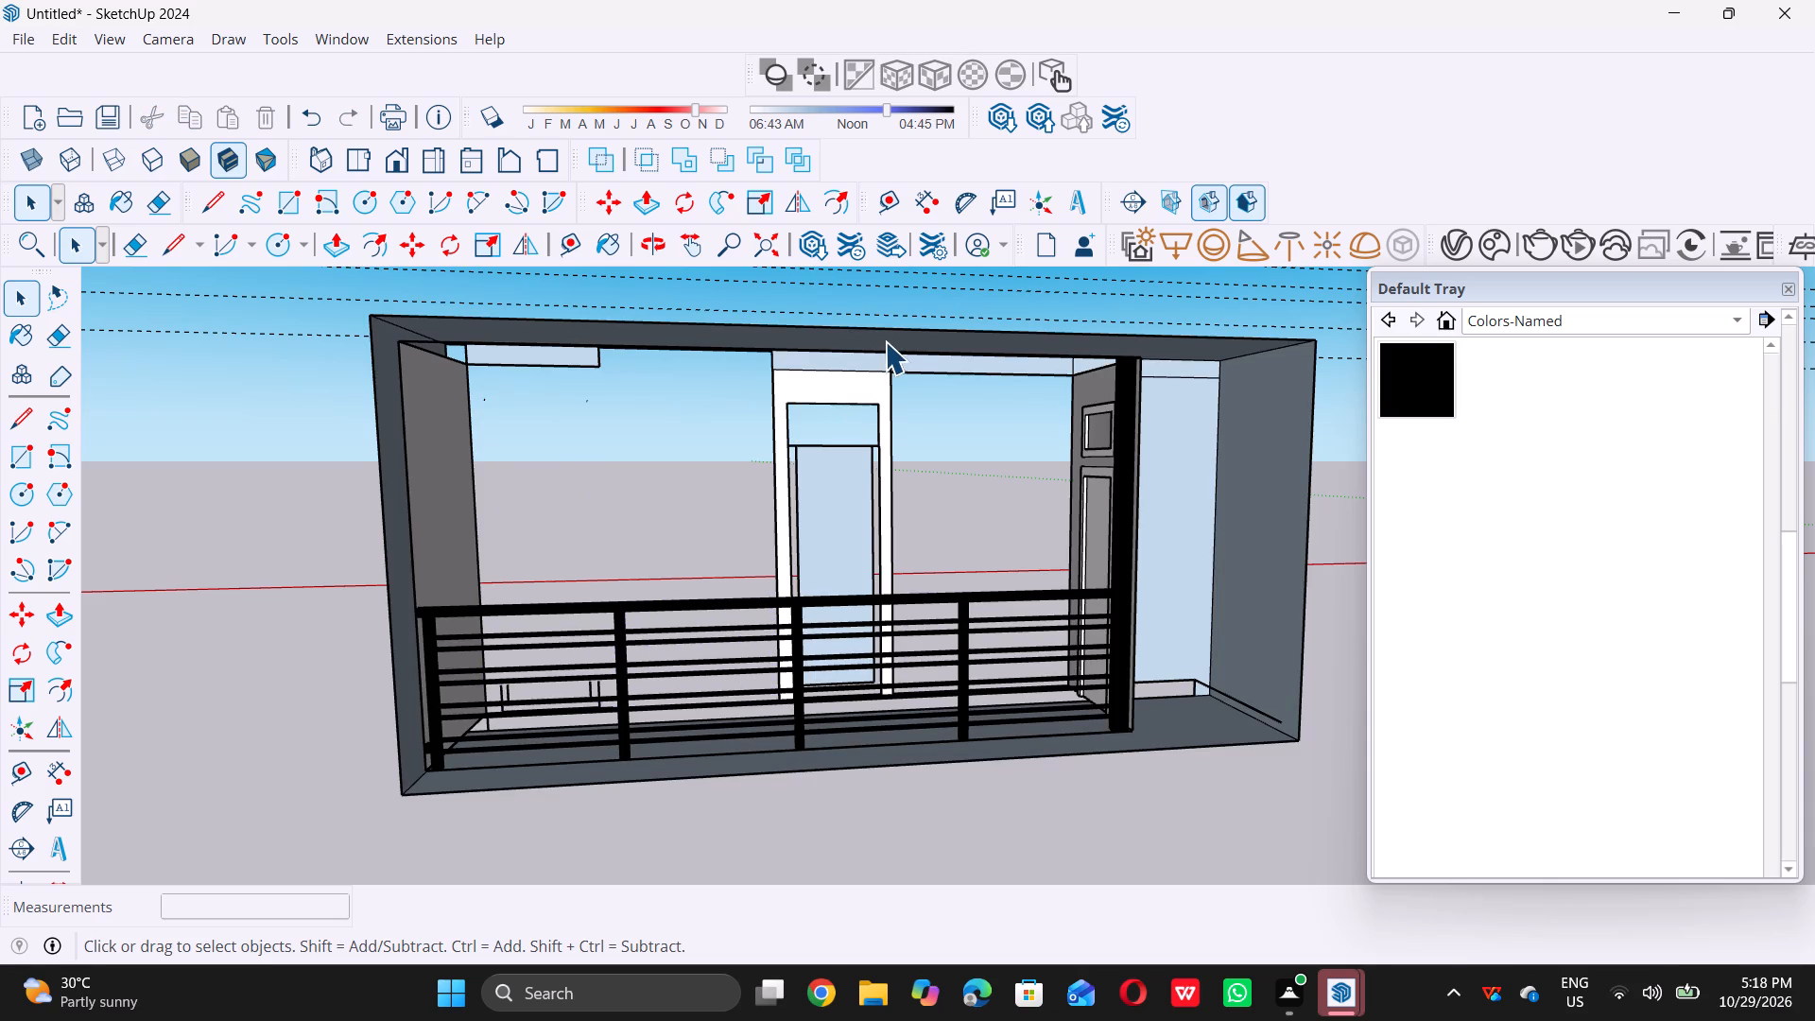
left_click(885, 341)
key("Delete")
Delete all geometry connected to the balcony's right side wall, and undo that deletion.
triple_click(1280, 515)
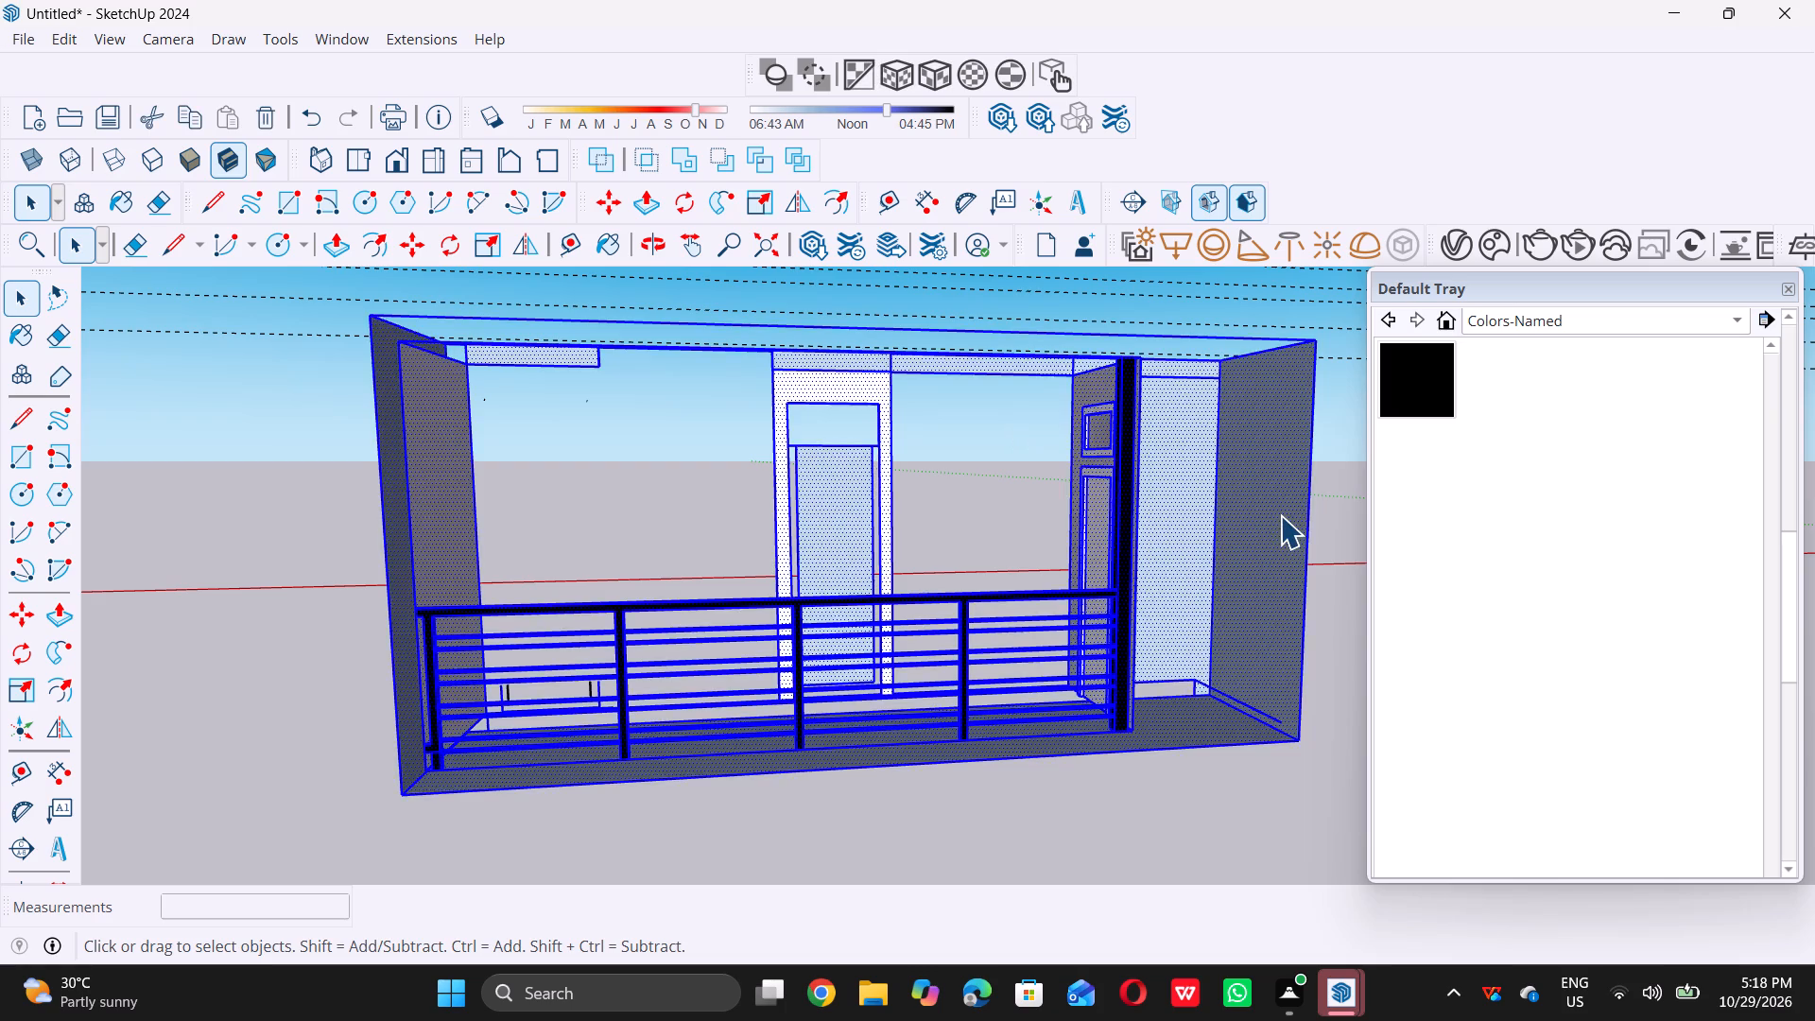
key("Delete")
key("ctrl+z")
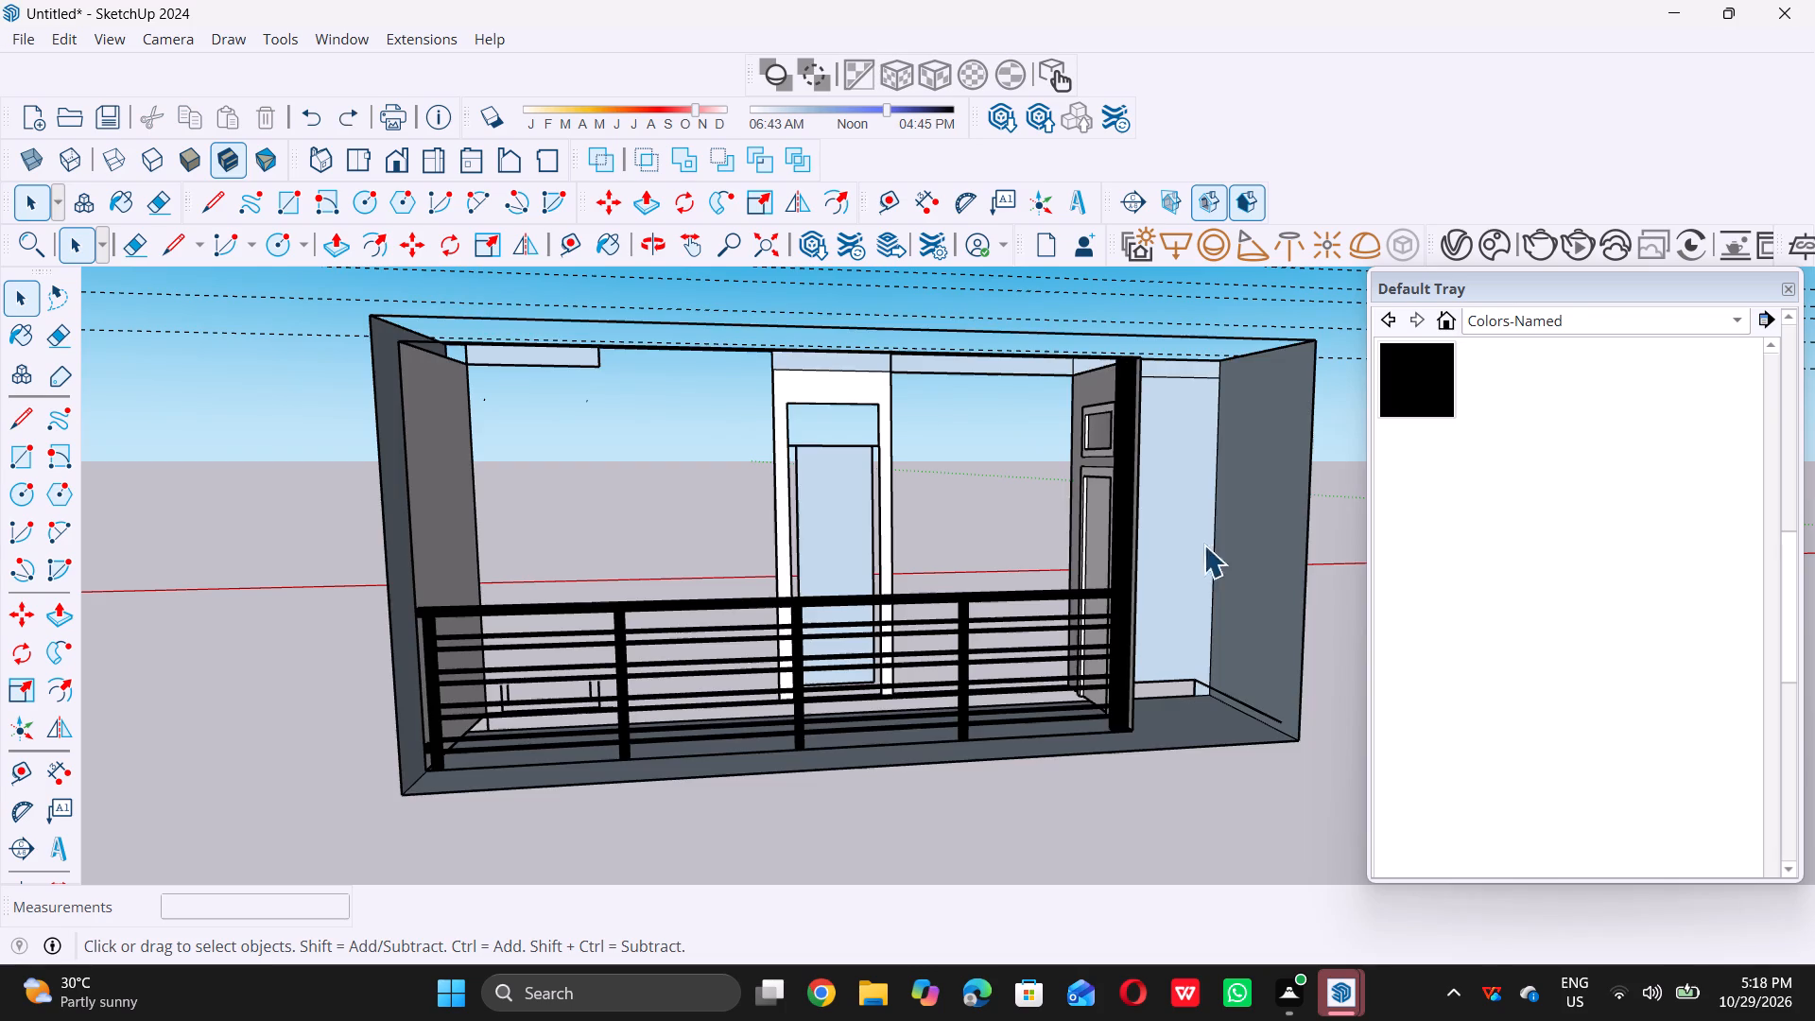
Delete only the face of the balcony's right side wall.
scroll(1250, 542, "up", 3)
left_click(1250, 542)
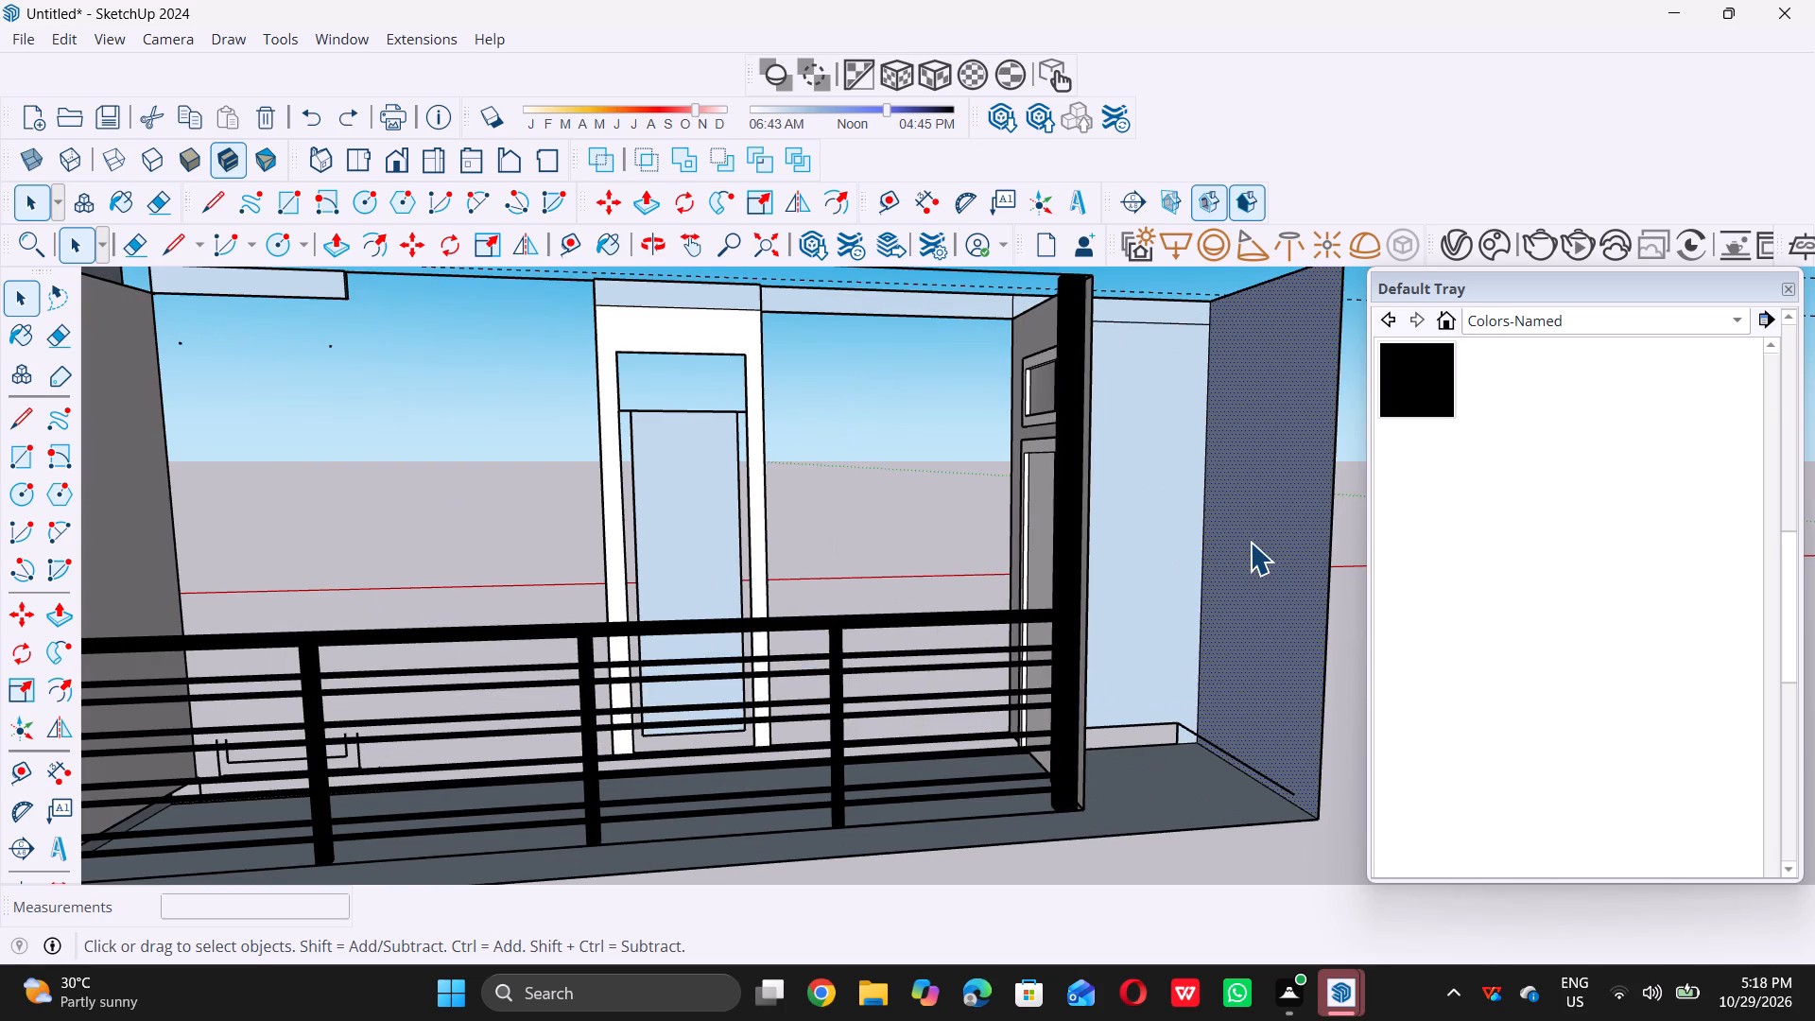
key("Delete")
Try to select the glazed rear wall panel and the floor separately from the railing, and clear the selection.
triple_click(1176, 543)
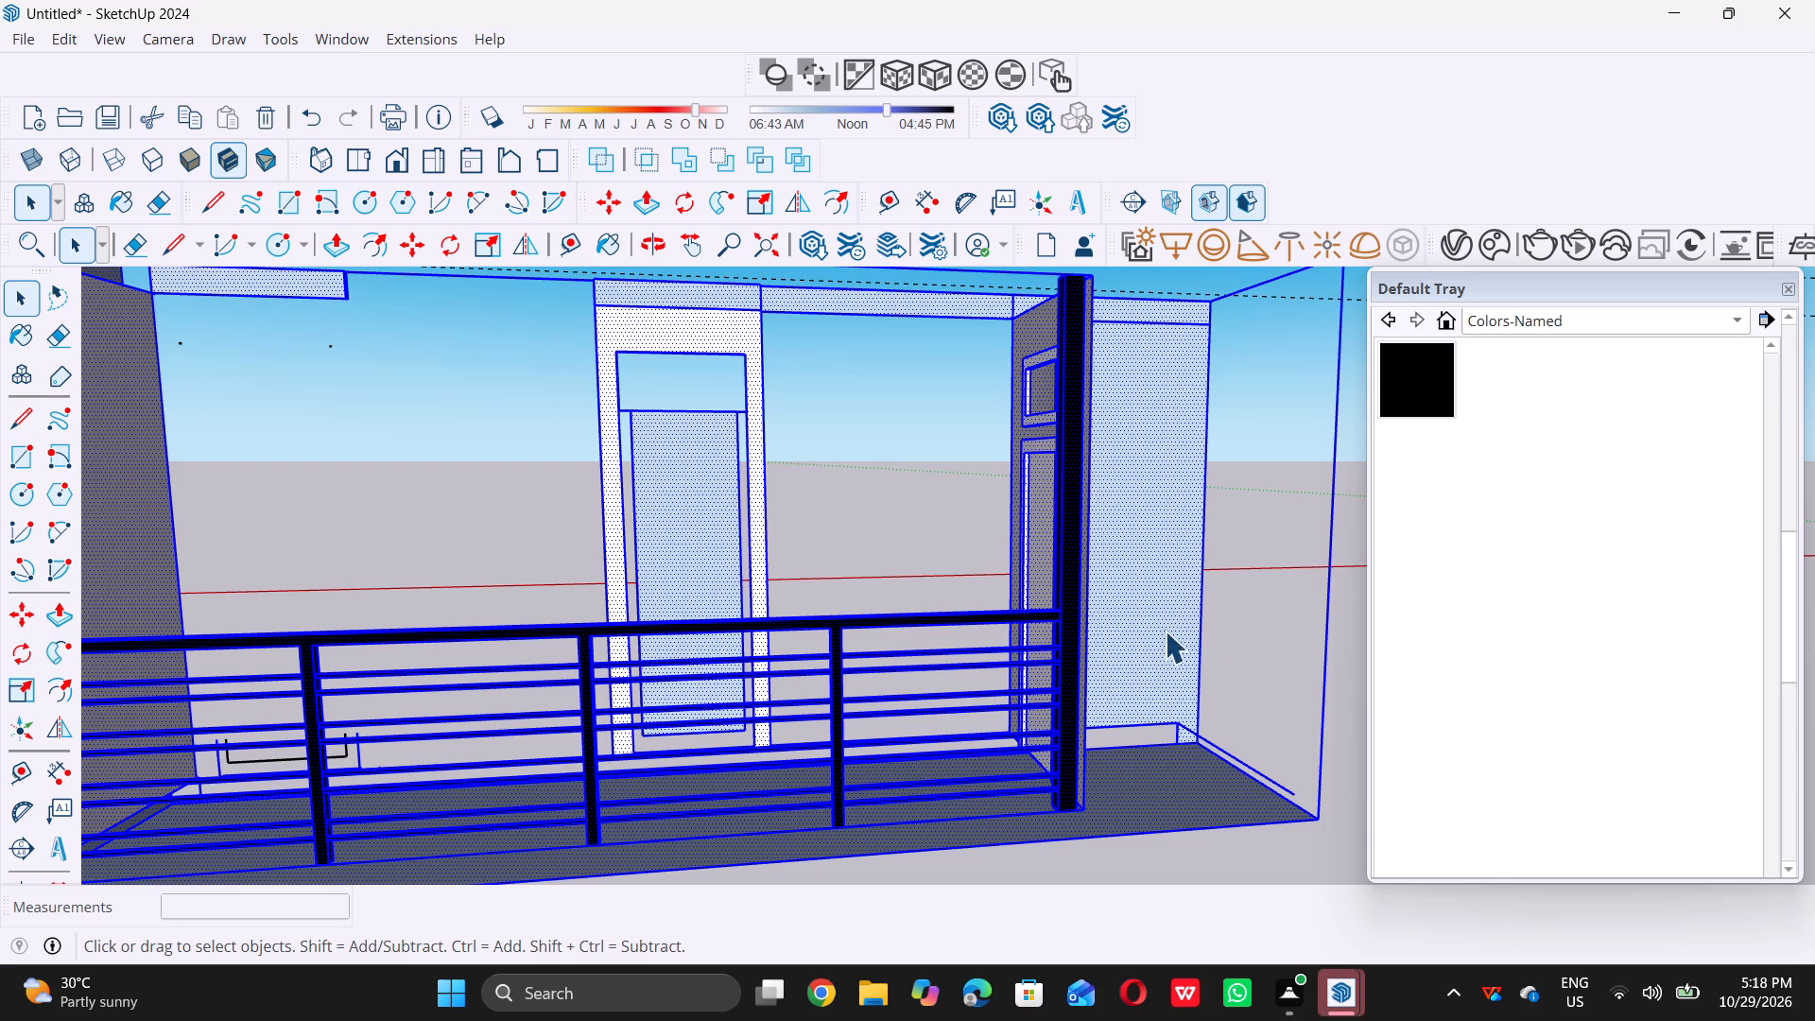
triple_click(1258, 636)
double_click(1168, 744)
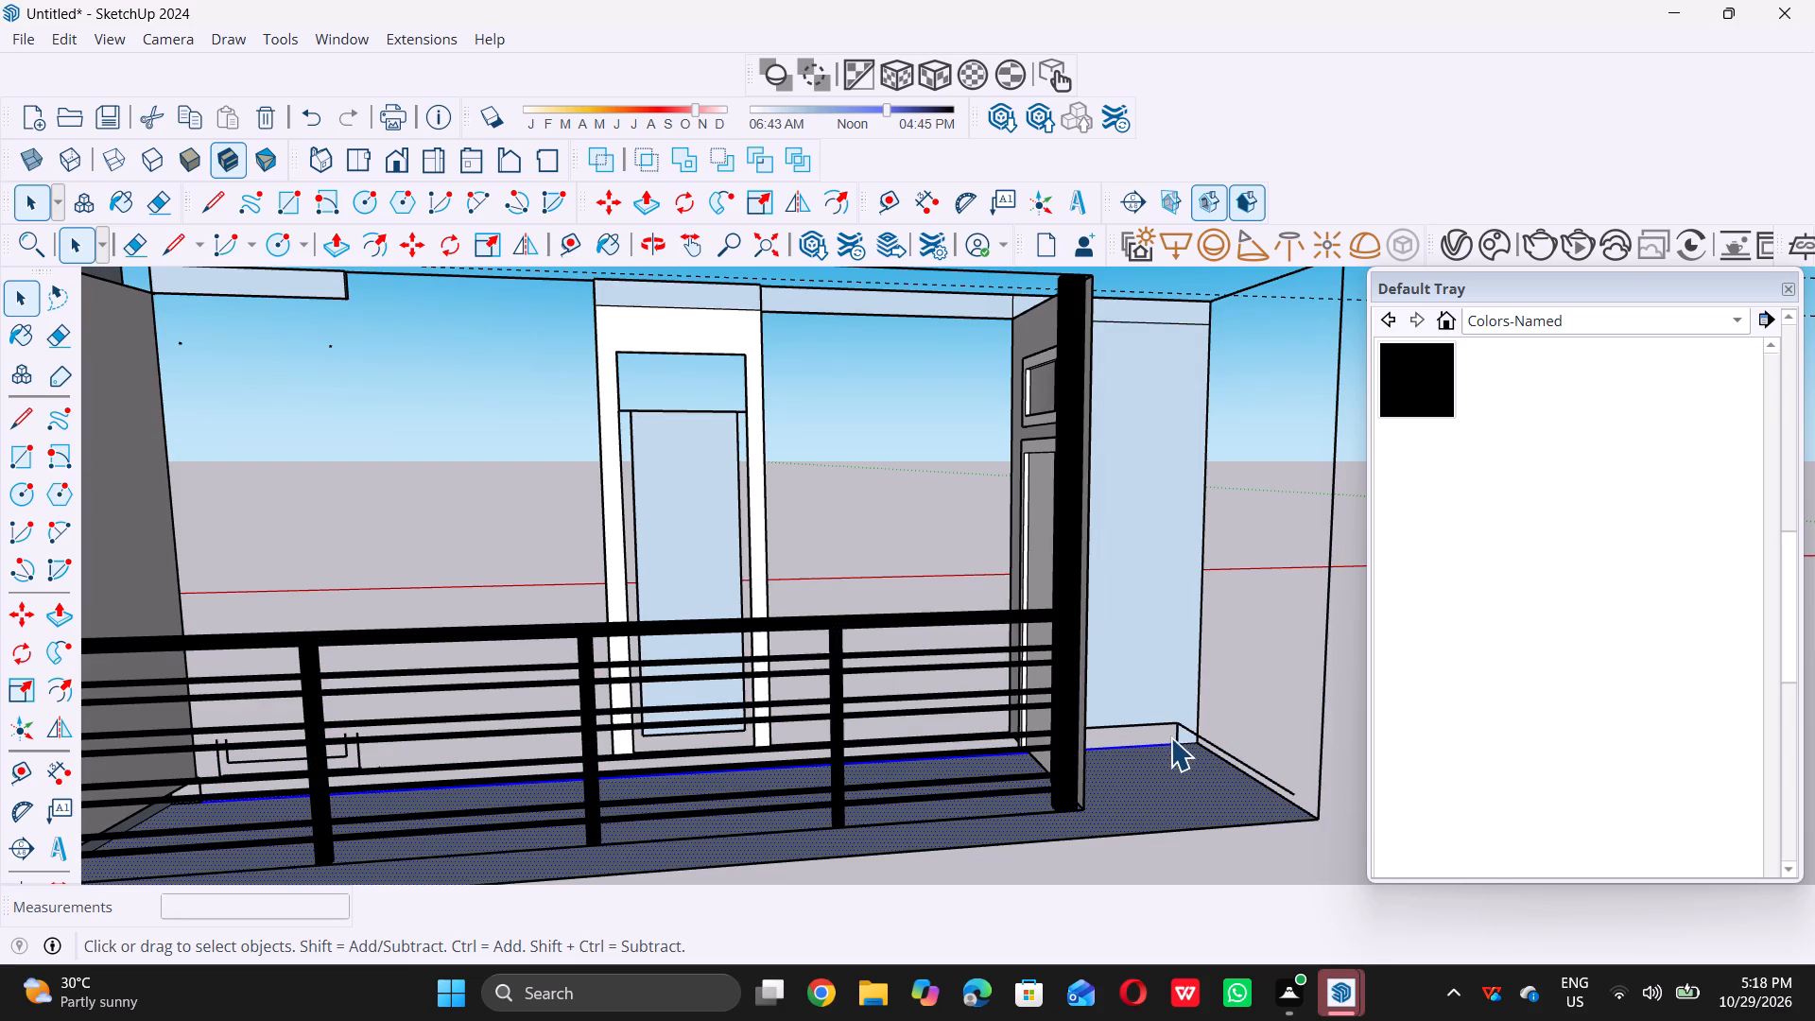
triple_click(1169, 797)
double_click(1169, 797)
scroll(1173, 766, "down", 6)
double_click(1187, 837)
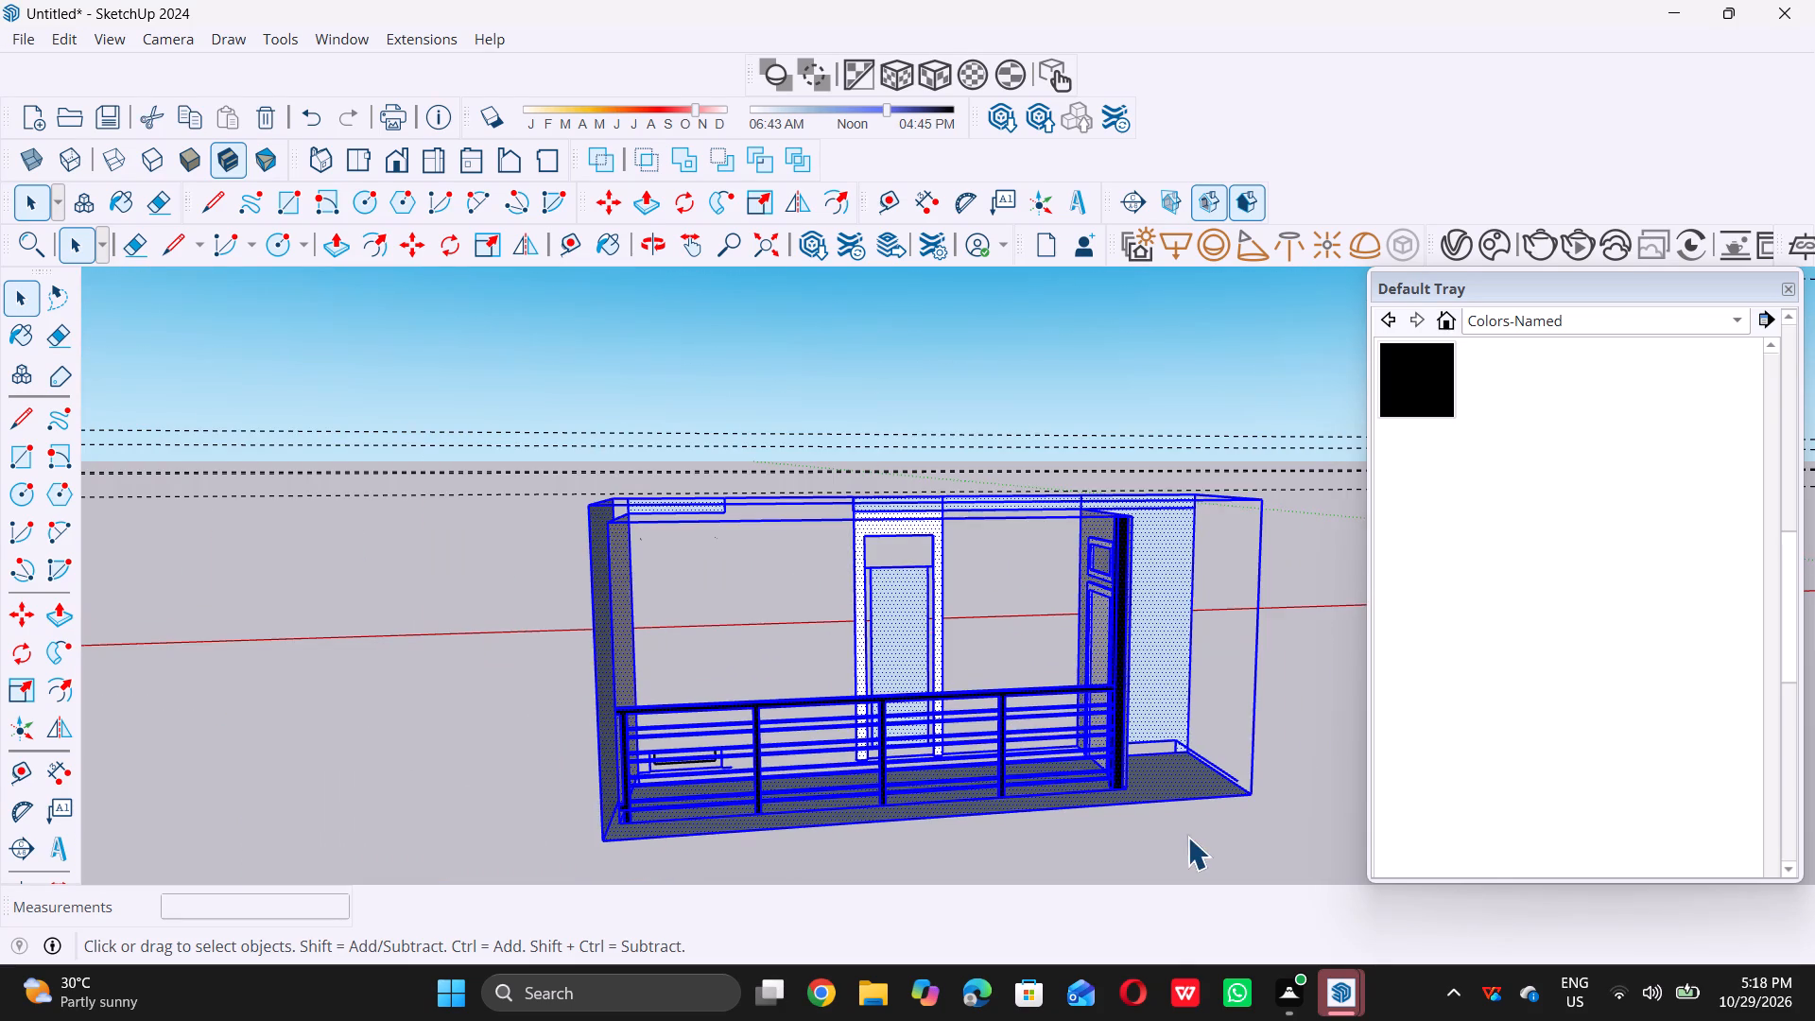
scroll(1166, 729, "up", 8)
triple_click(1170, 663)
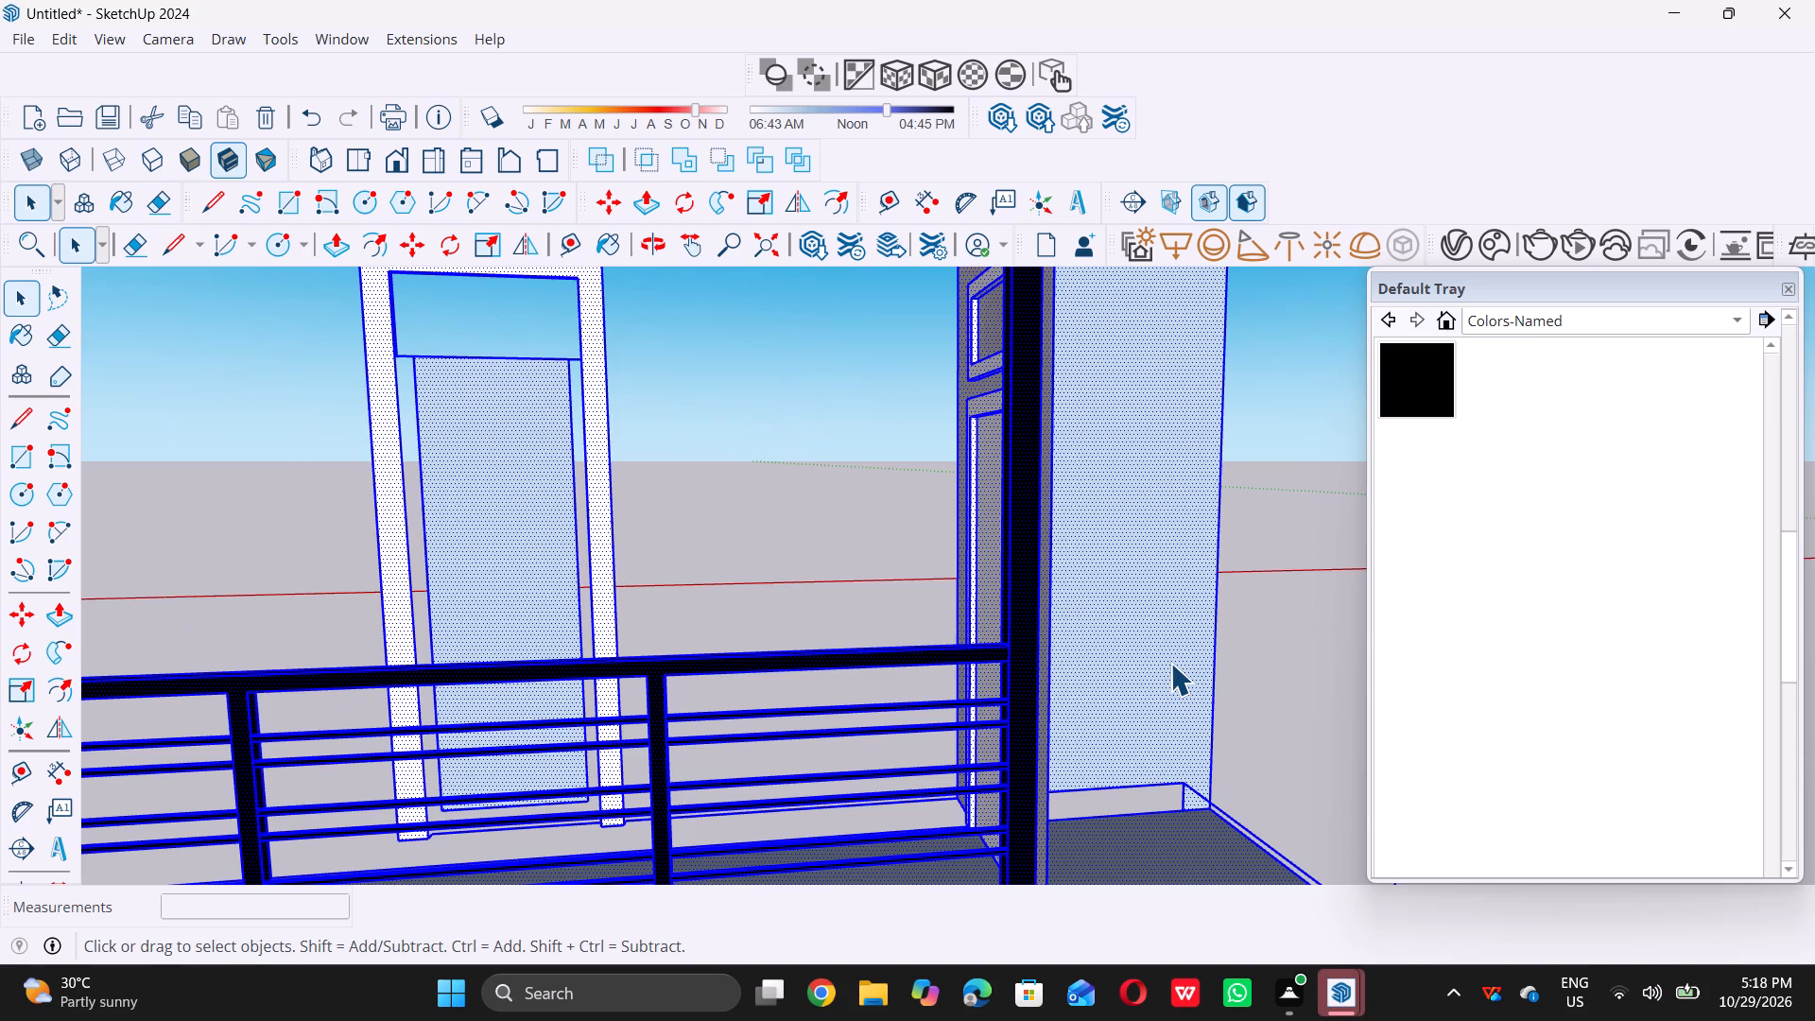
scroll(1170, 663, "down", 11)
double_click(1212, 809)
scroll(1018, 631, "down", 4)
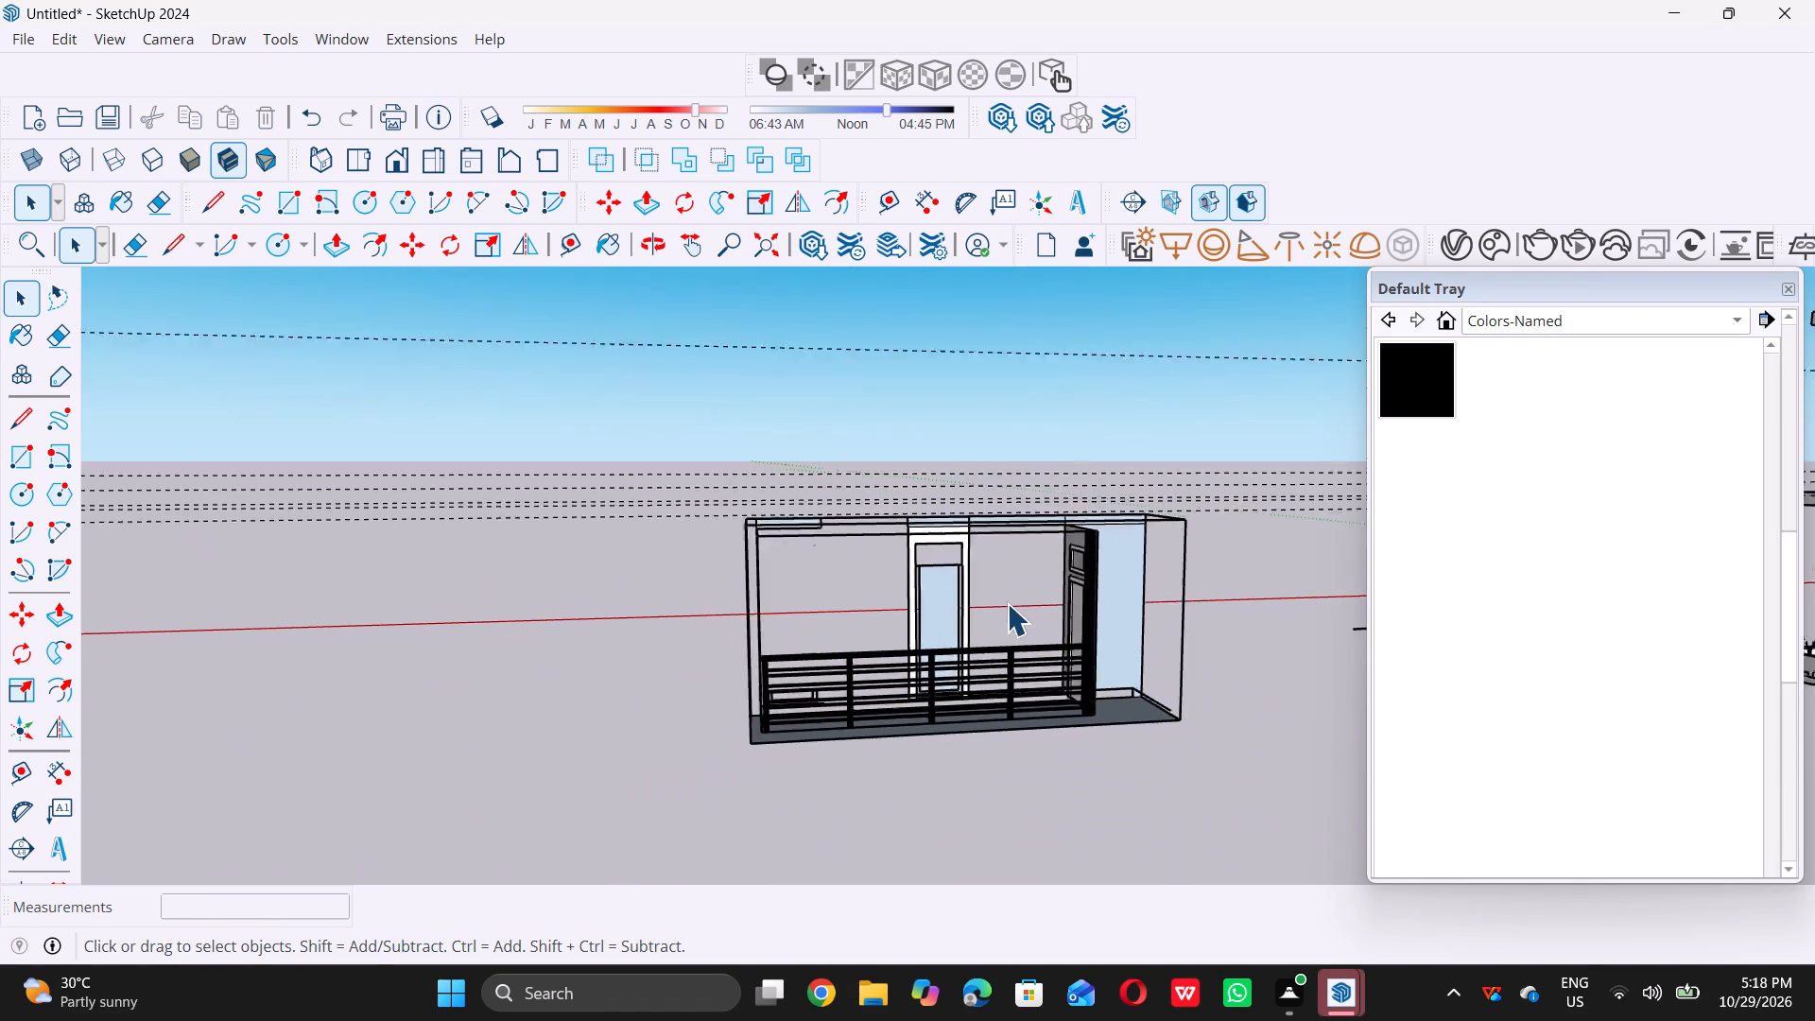
Select all connected geometry of the partly stripped balcony from its inner door wall and delete it, railing included.
middle_click_drag(1007, 603, 1250, 706)
scroll(1090, 554, "up", 8)
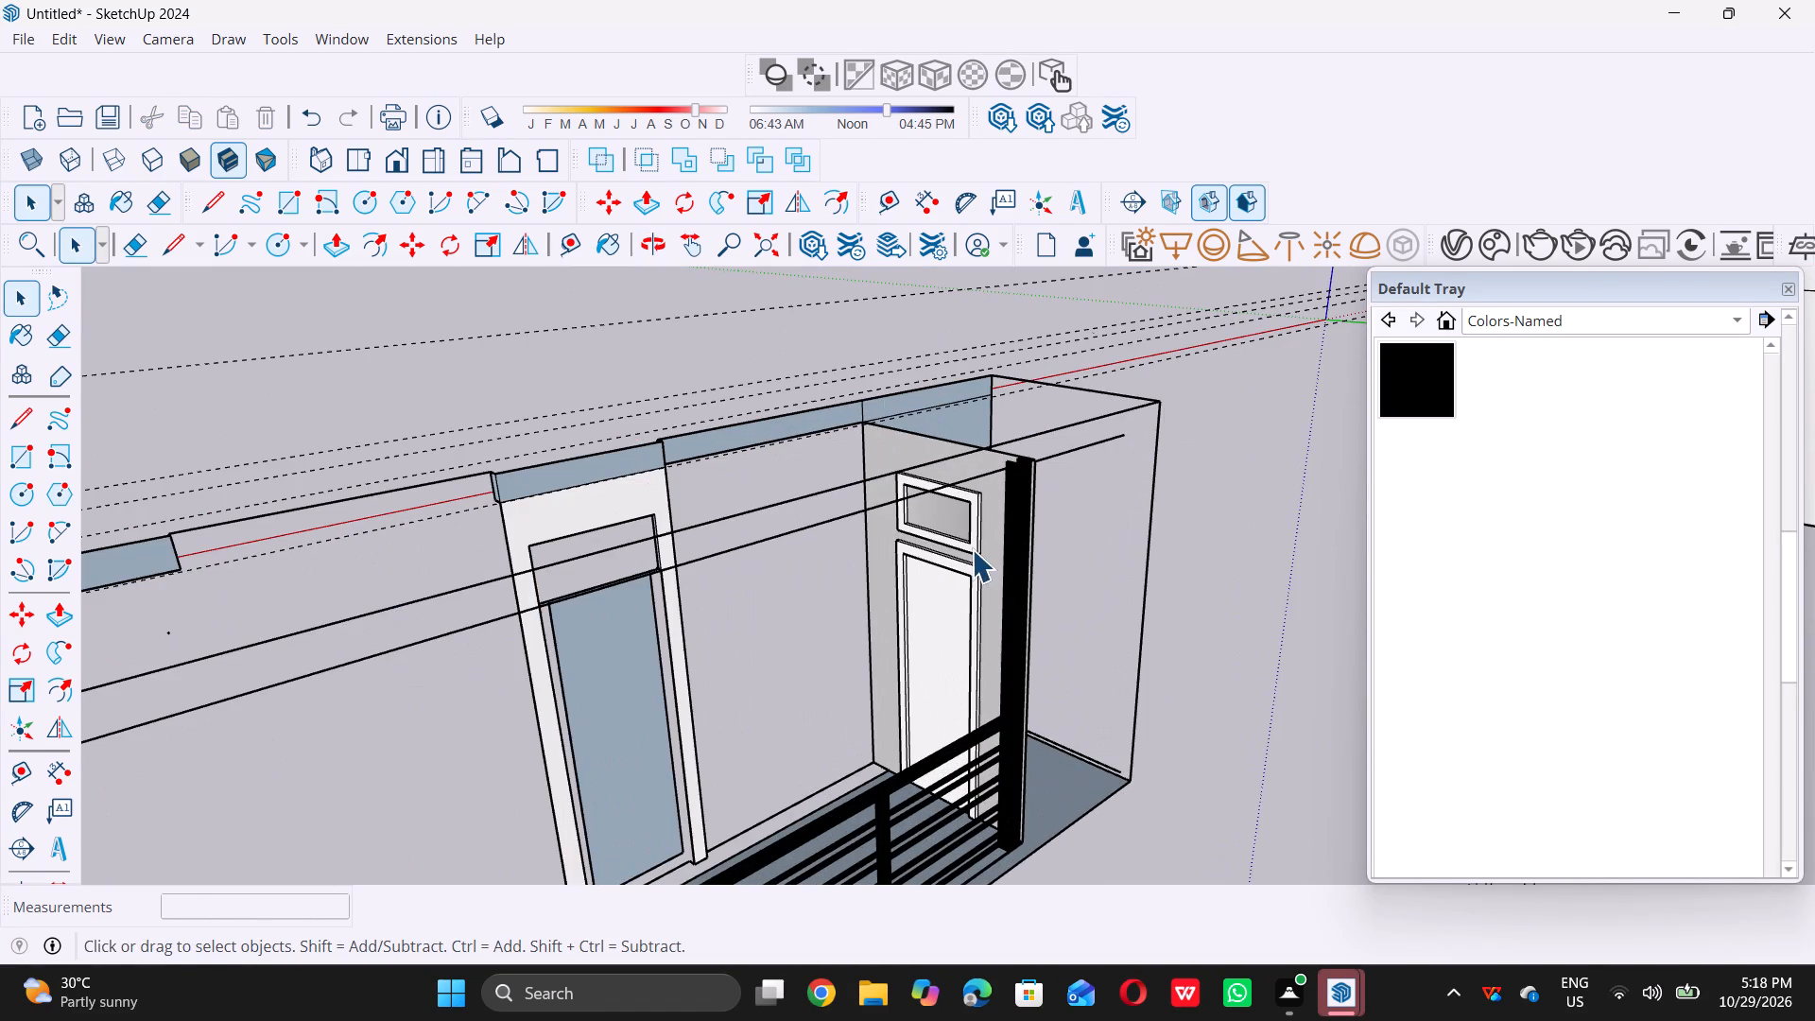
scroll(888, 589, "up", 5)
triple_click(881, 563)
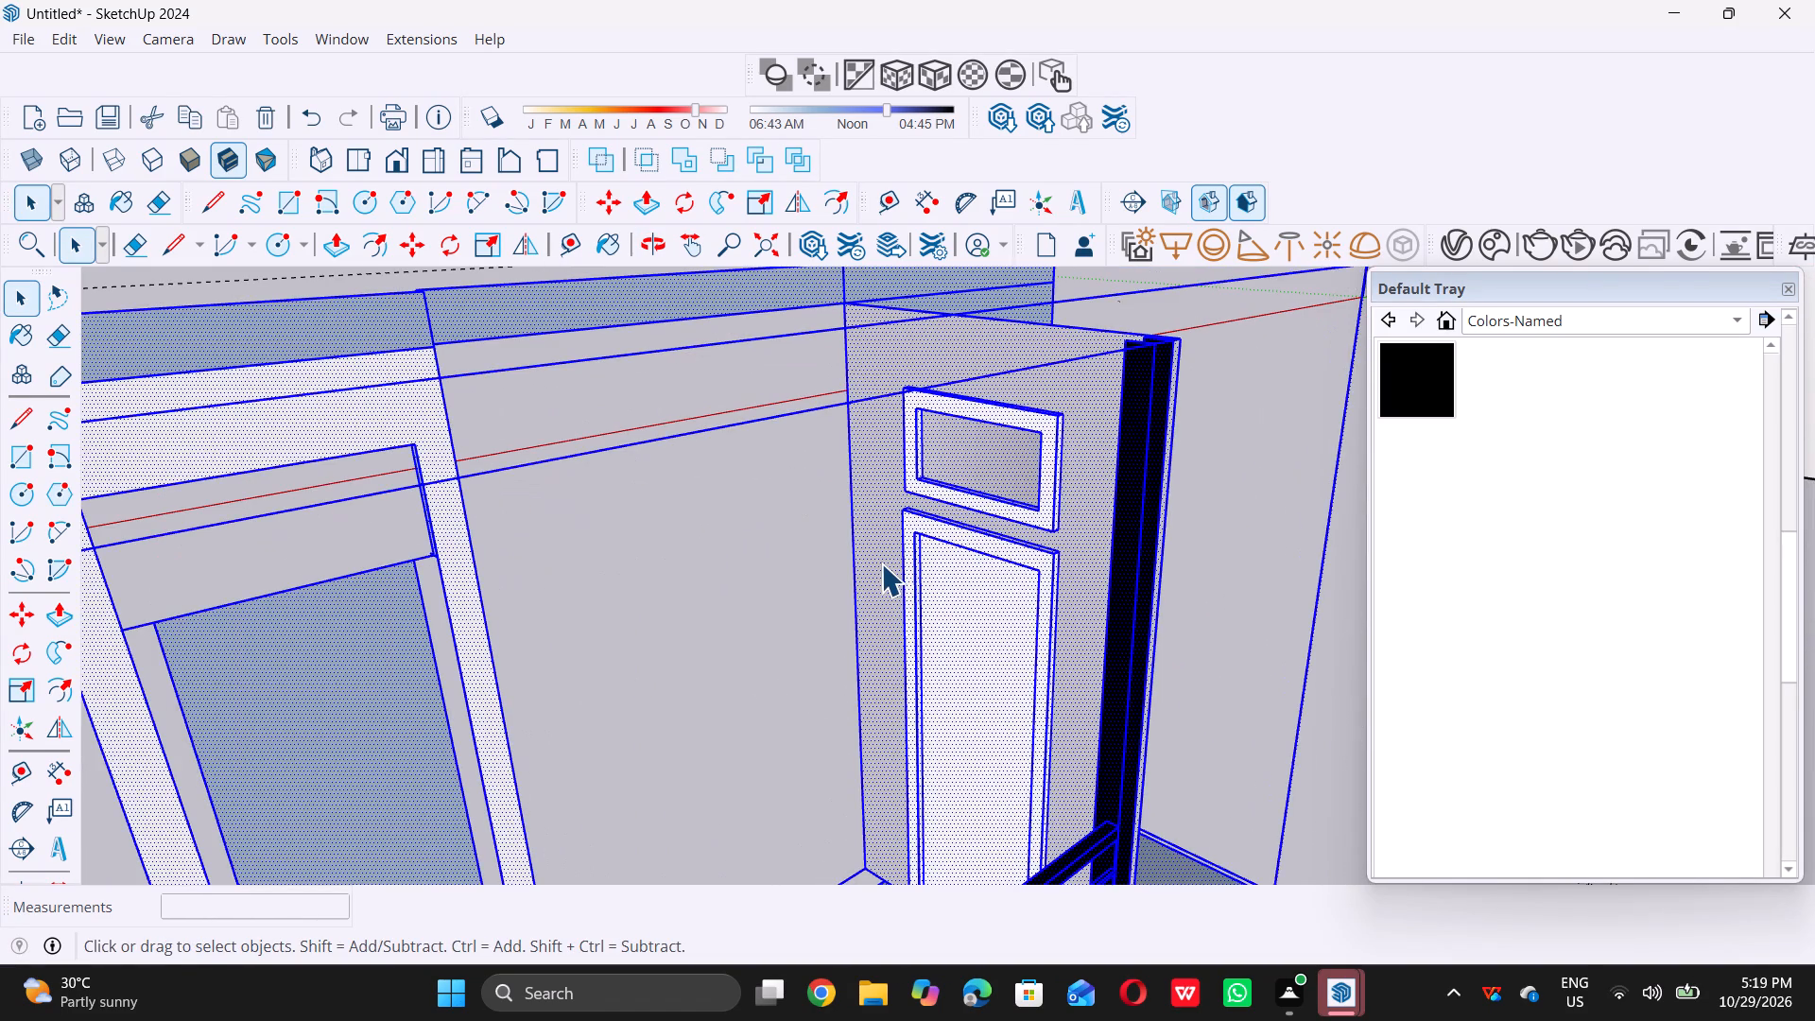
scroll(881, 563, "down", 18)
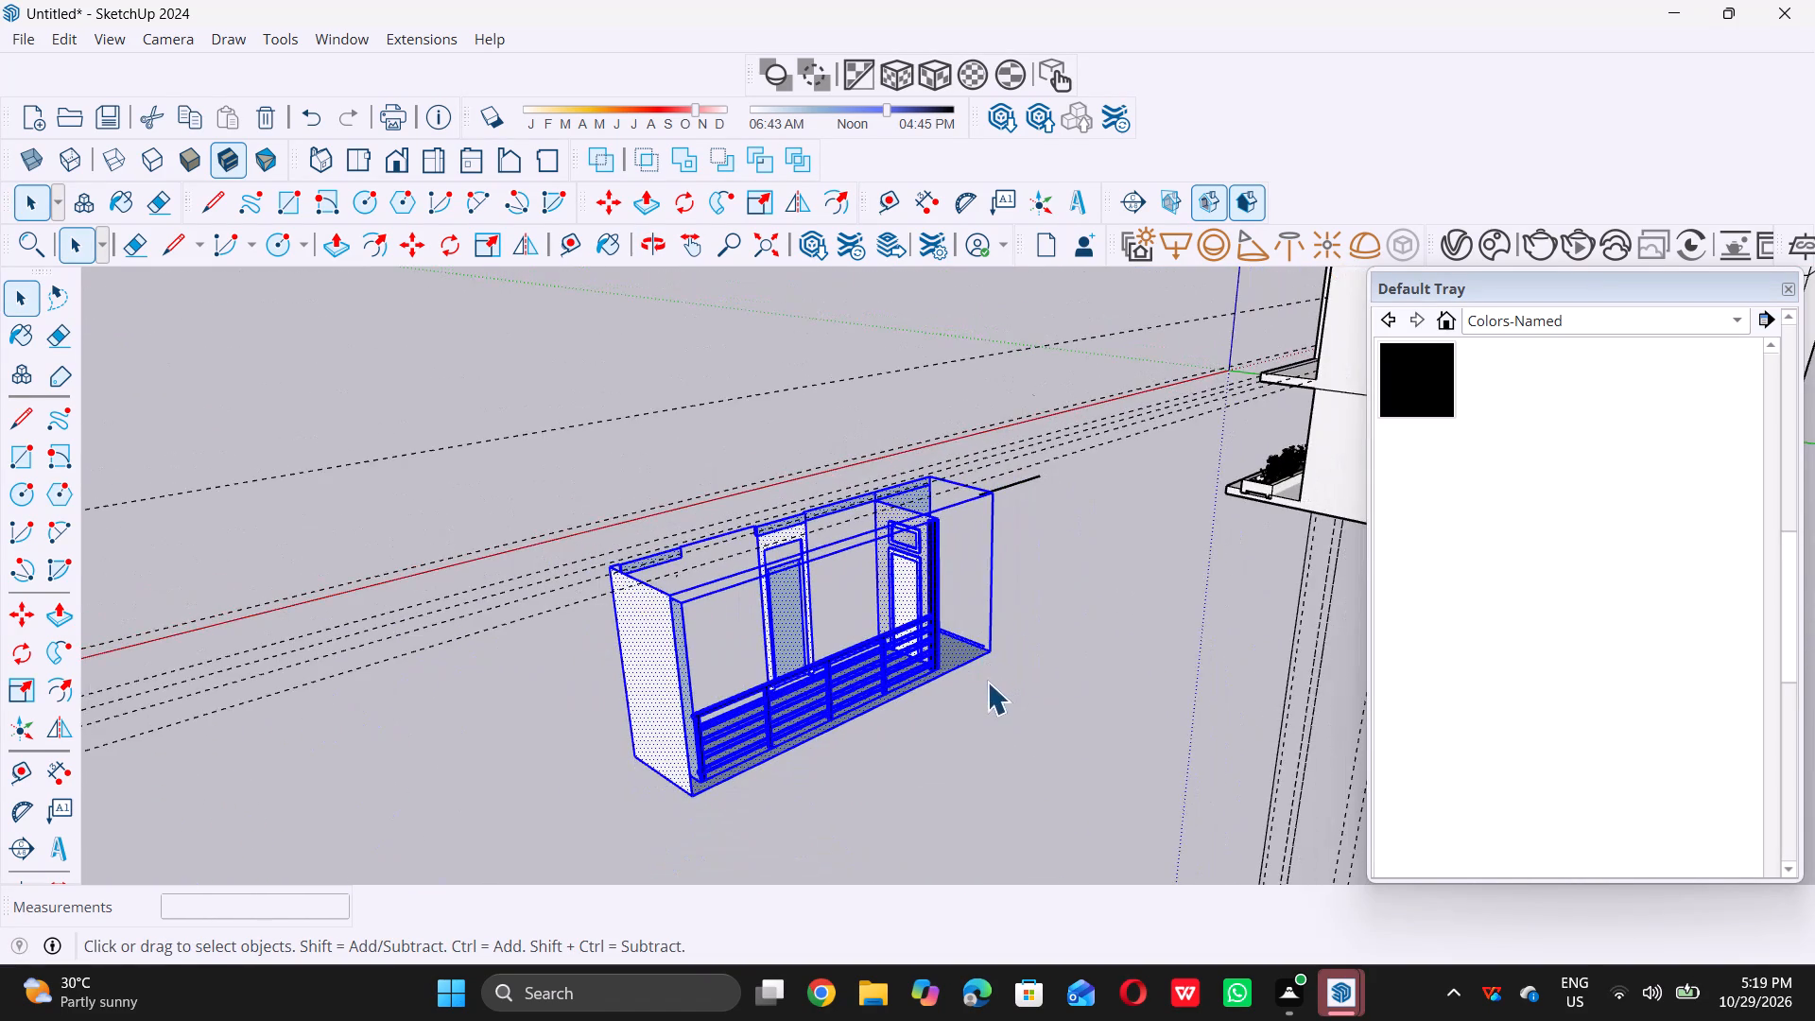
scroll(909, 649, "down", 6)
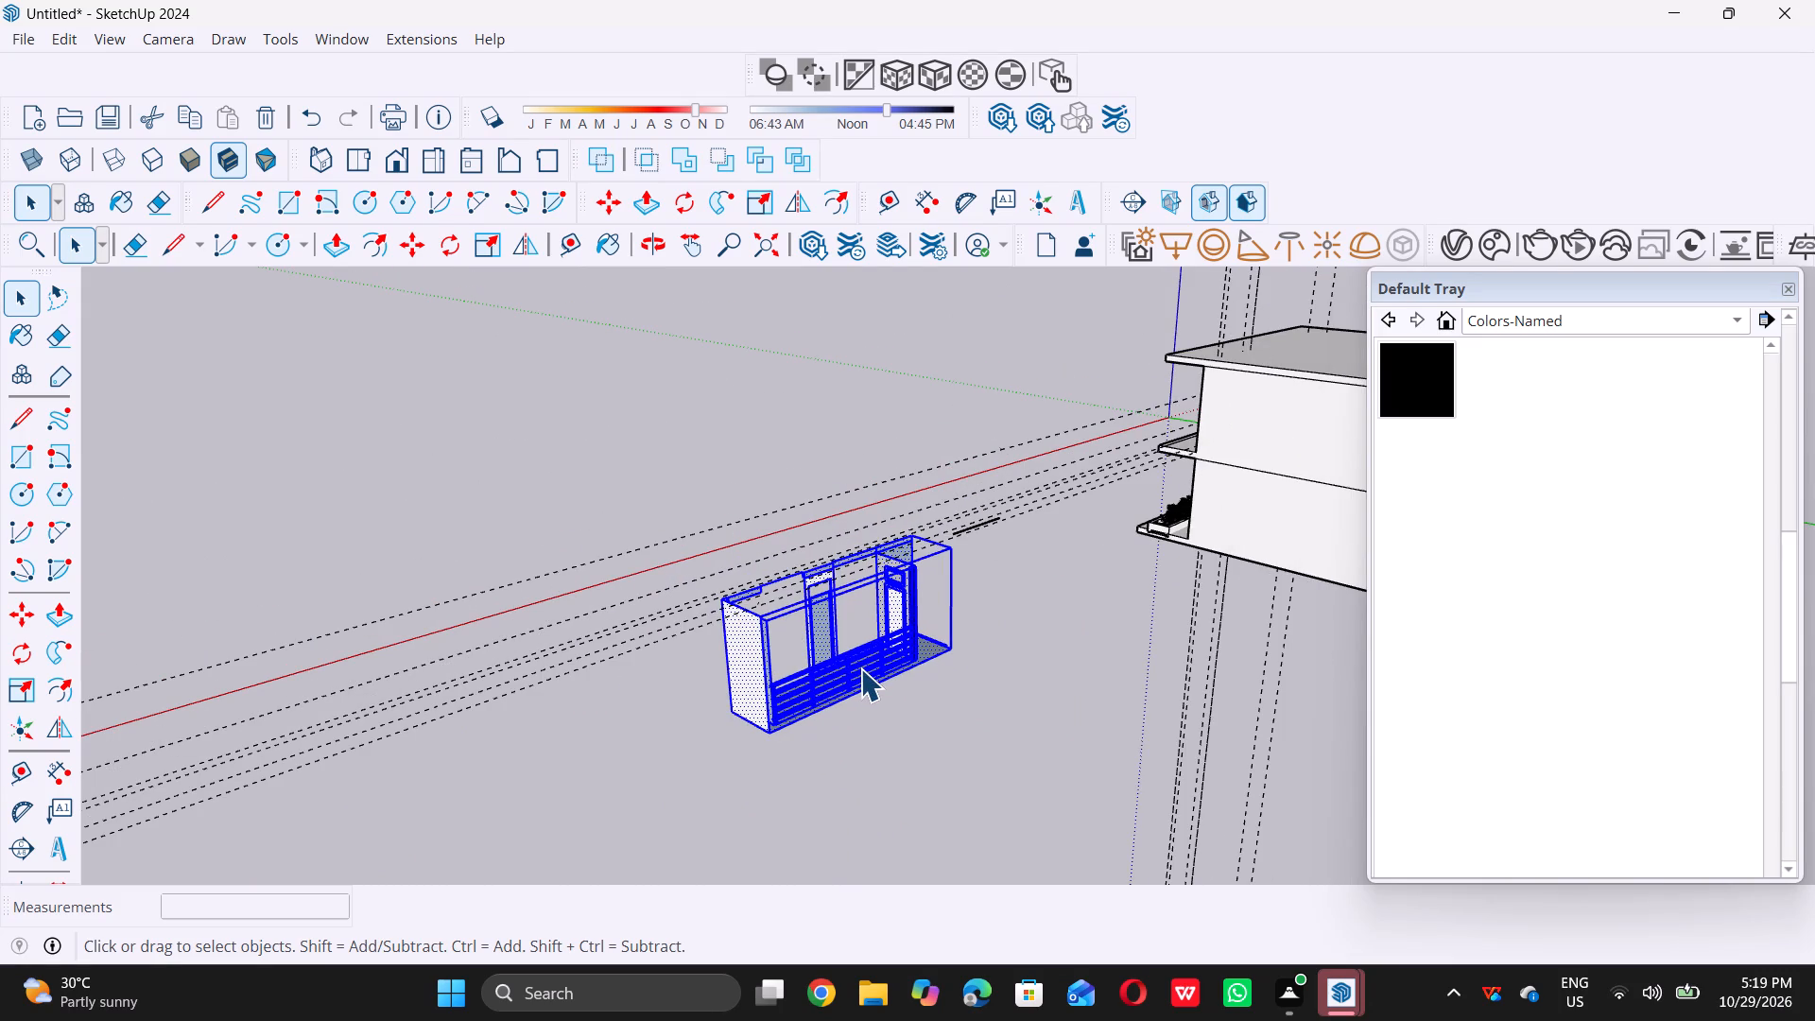
key("Delete")
Return to the house front and search the 3D Warehouse for "balcony".
scroll(854, 666, "down", 4)
middle_click_drag(756, 632, 770, 639)
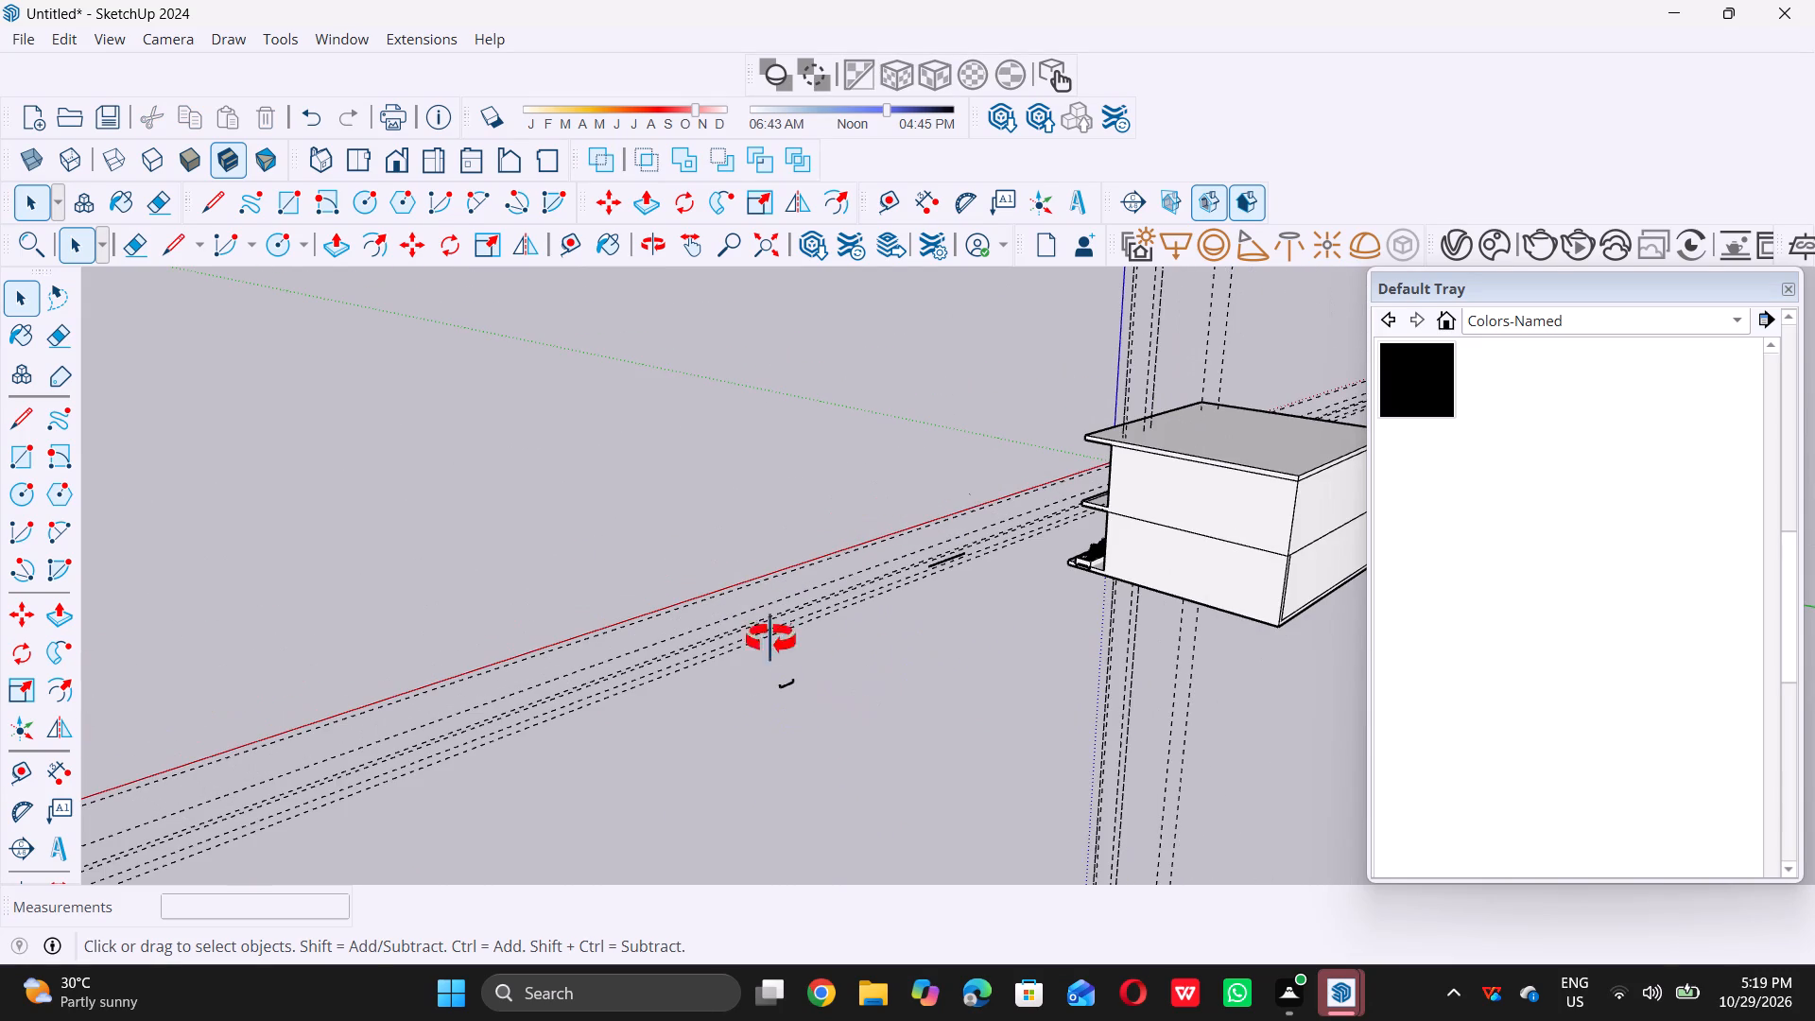
middle_click_drag(770, 639, 1317, 652)
middle_click_drag(721, 673, 1027, 638)
scroll(1021, 506, "up", 5)
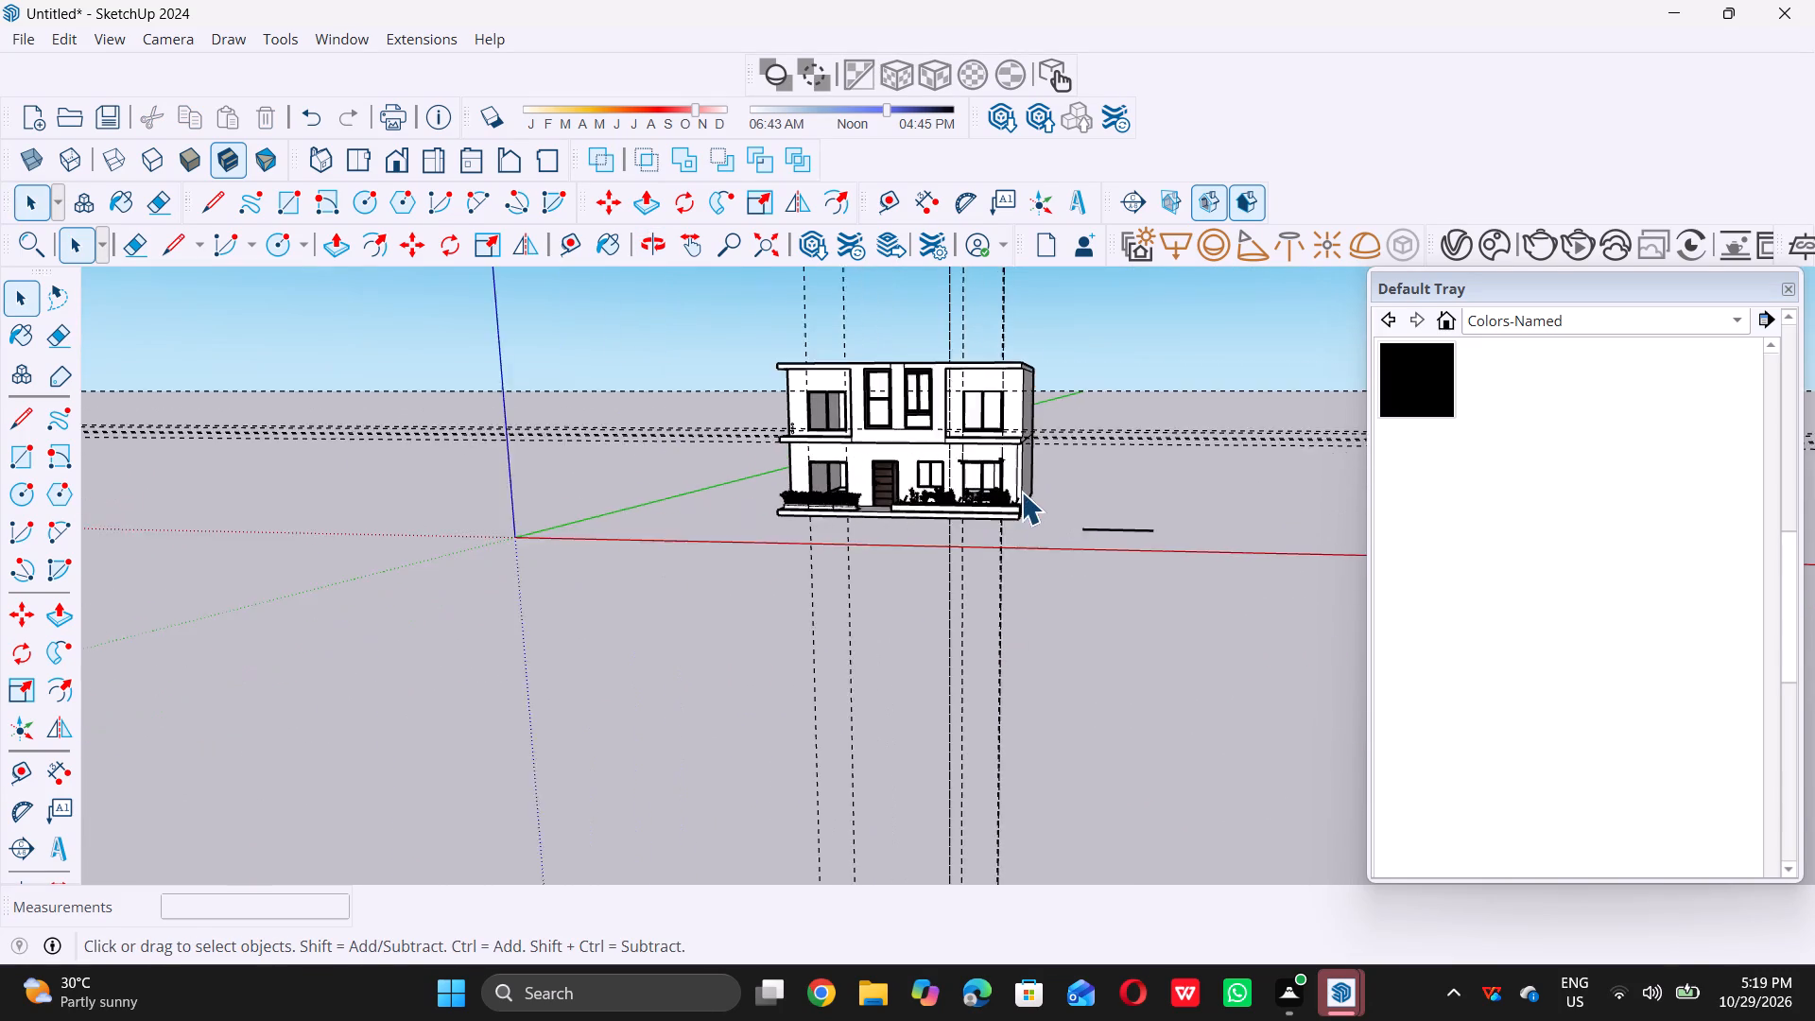
scroll(1014, 488, "up", 3)
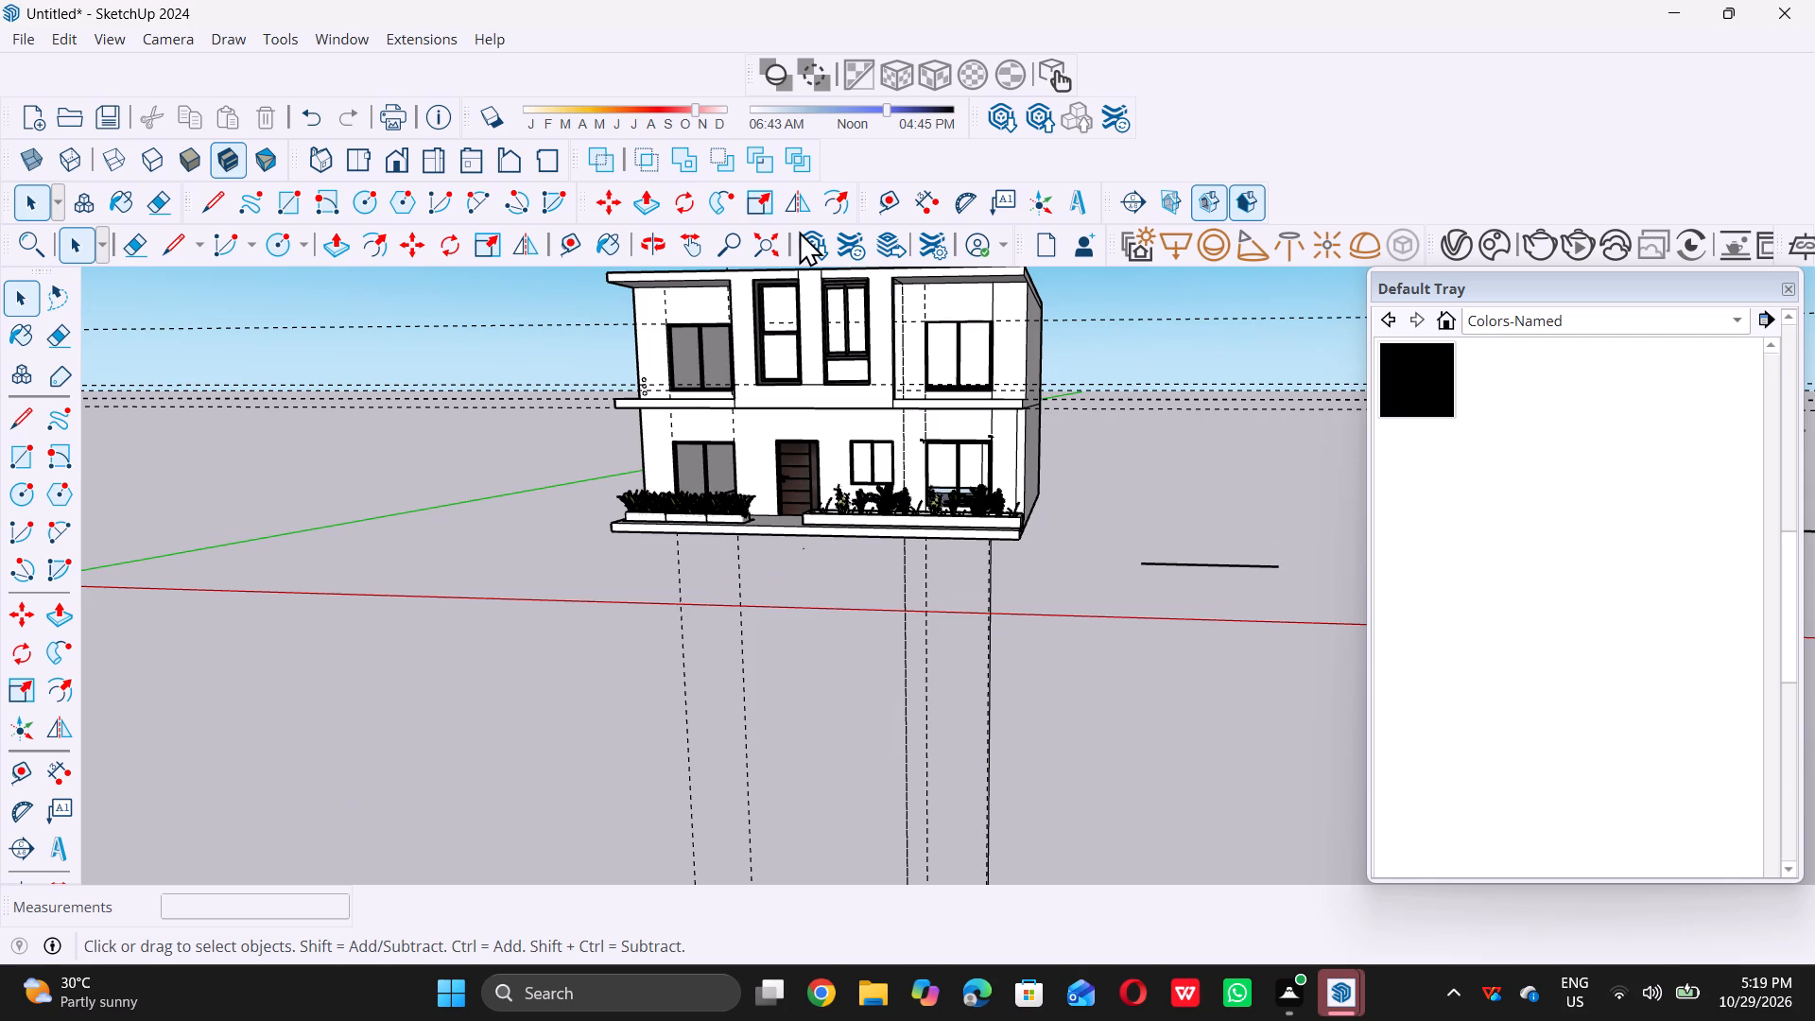
triple_click(805, 239)
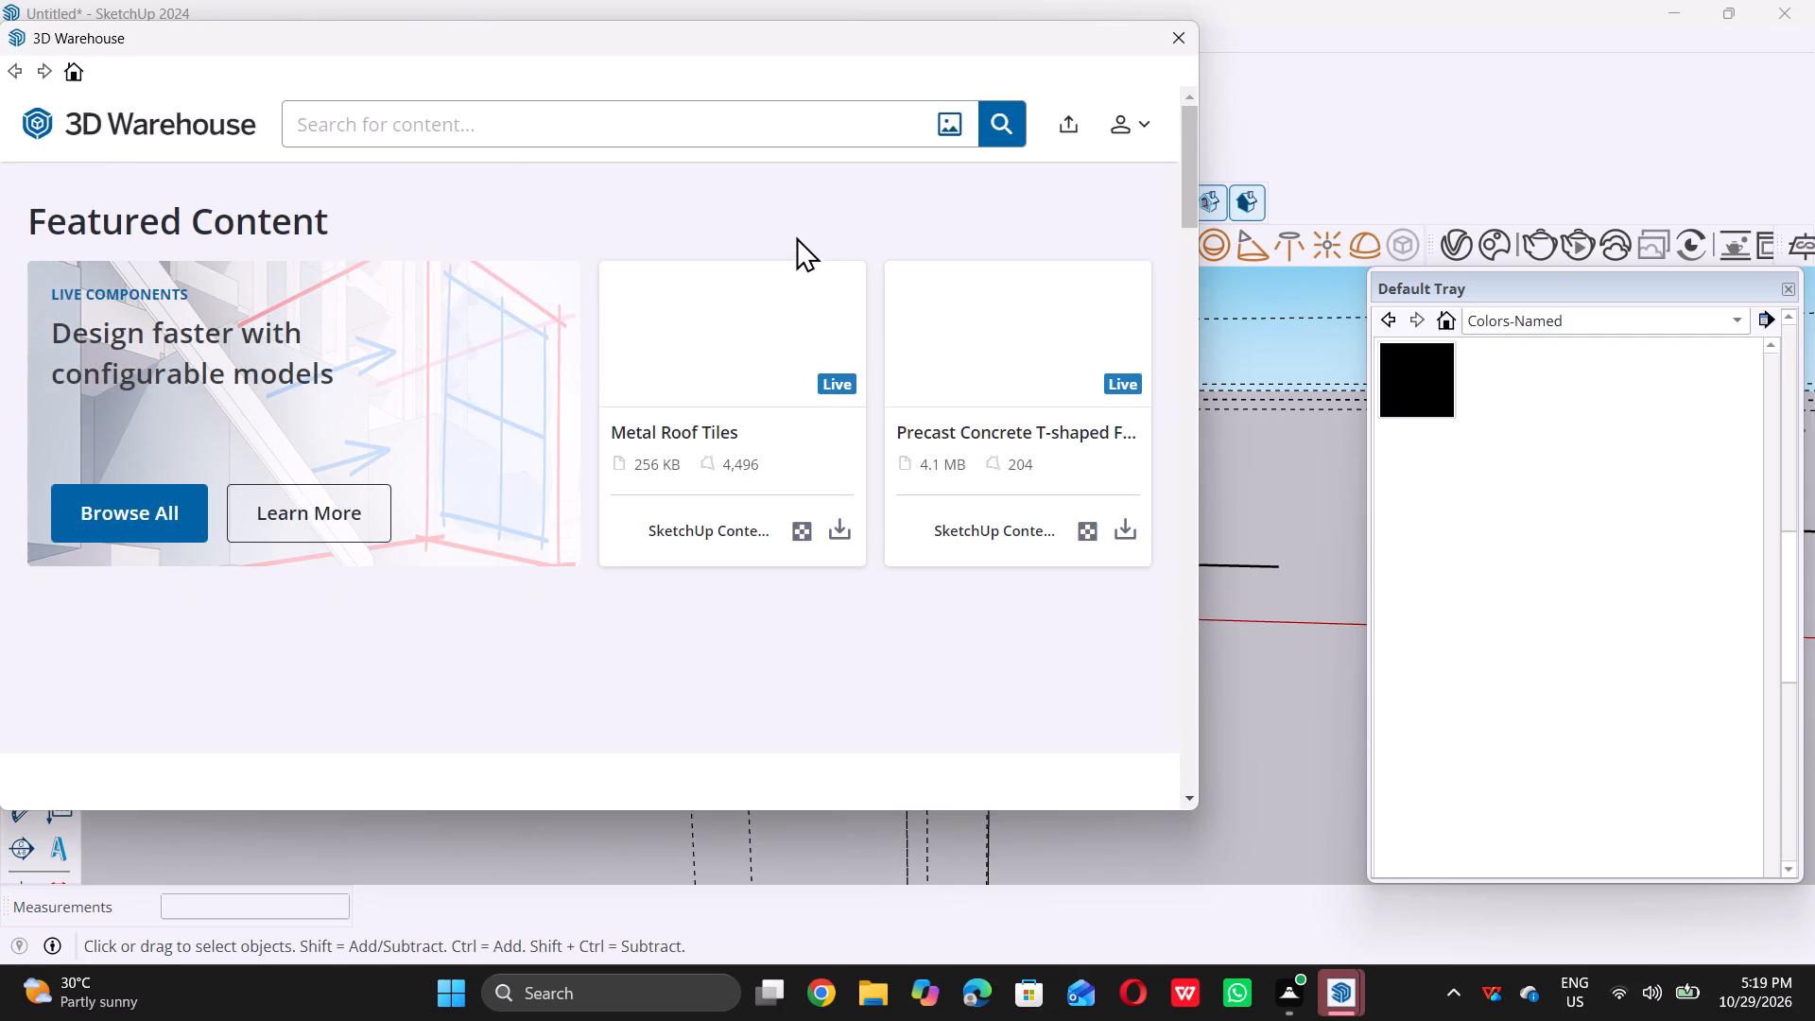
triple_click(520, 120)
left_click(520, 120)
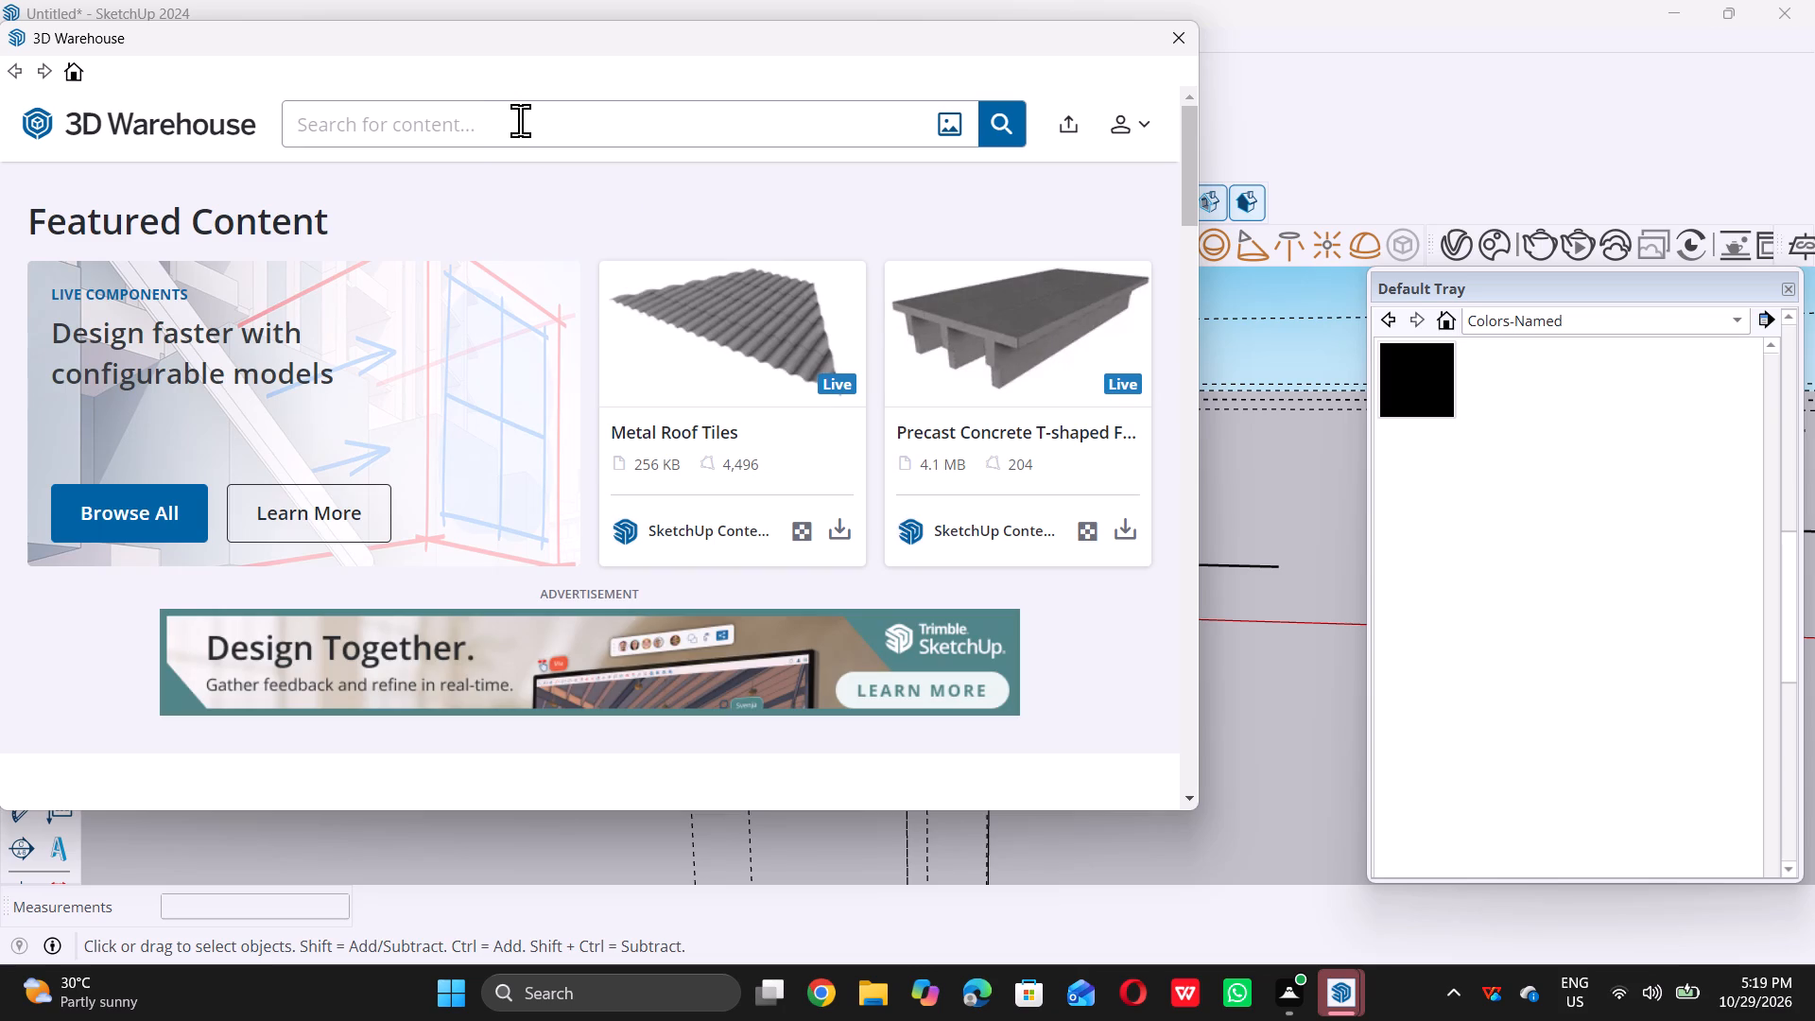
key("b")
key("a")
key("l")
key("c")
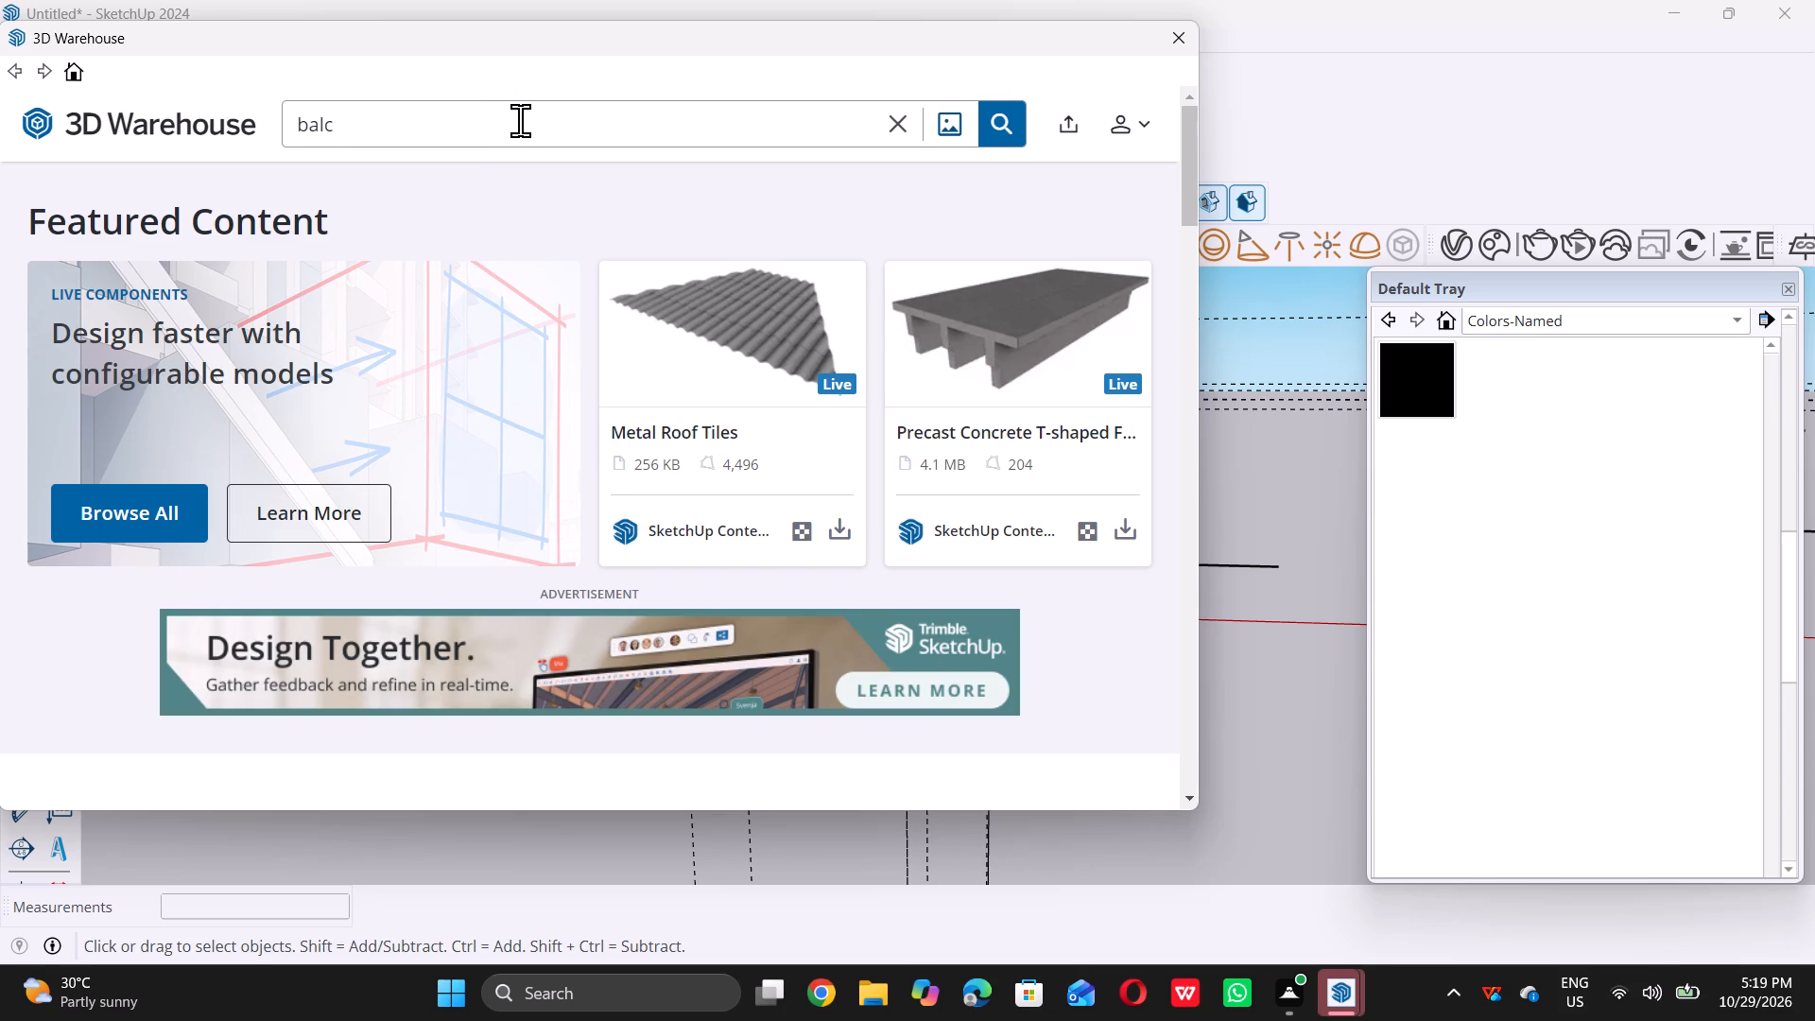
key("o")
type("ny")
key("Return")
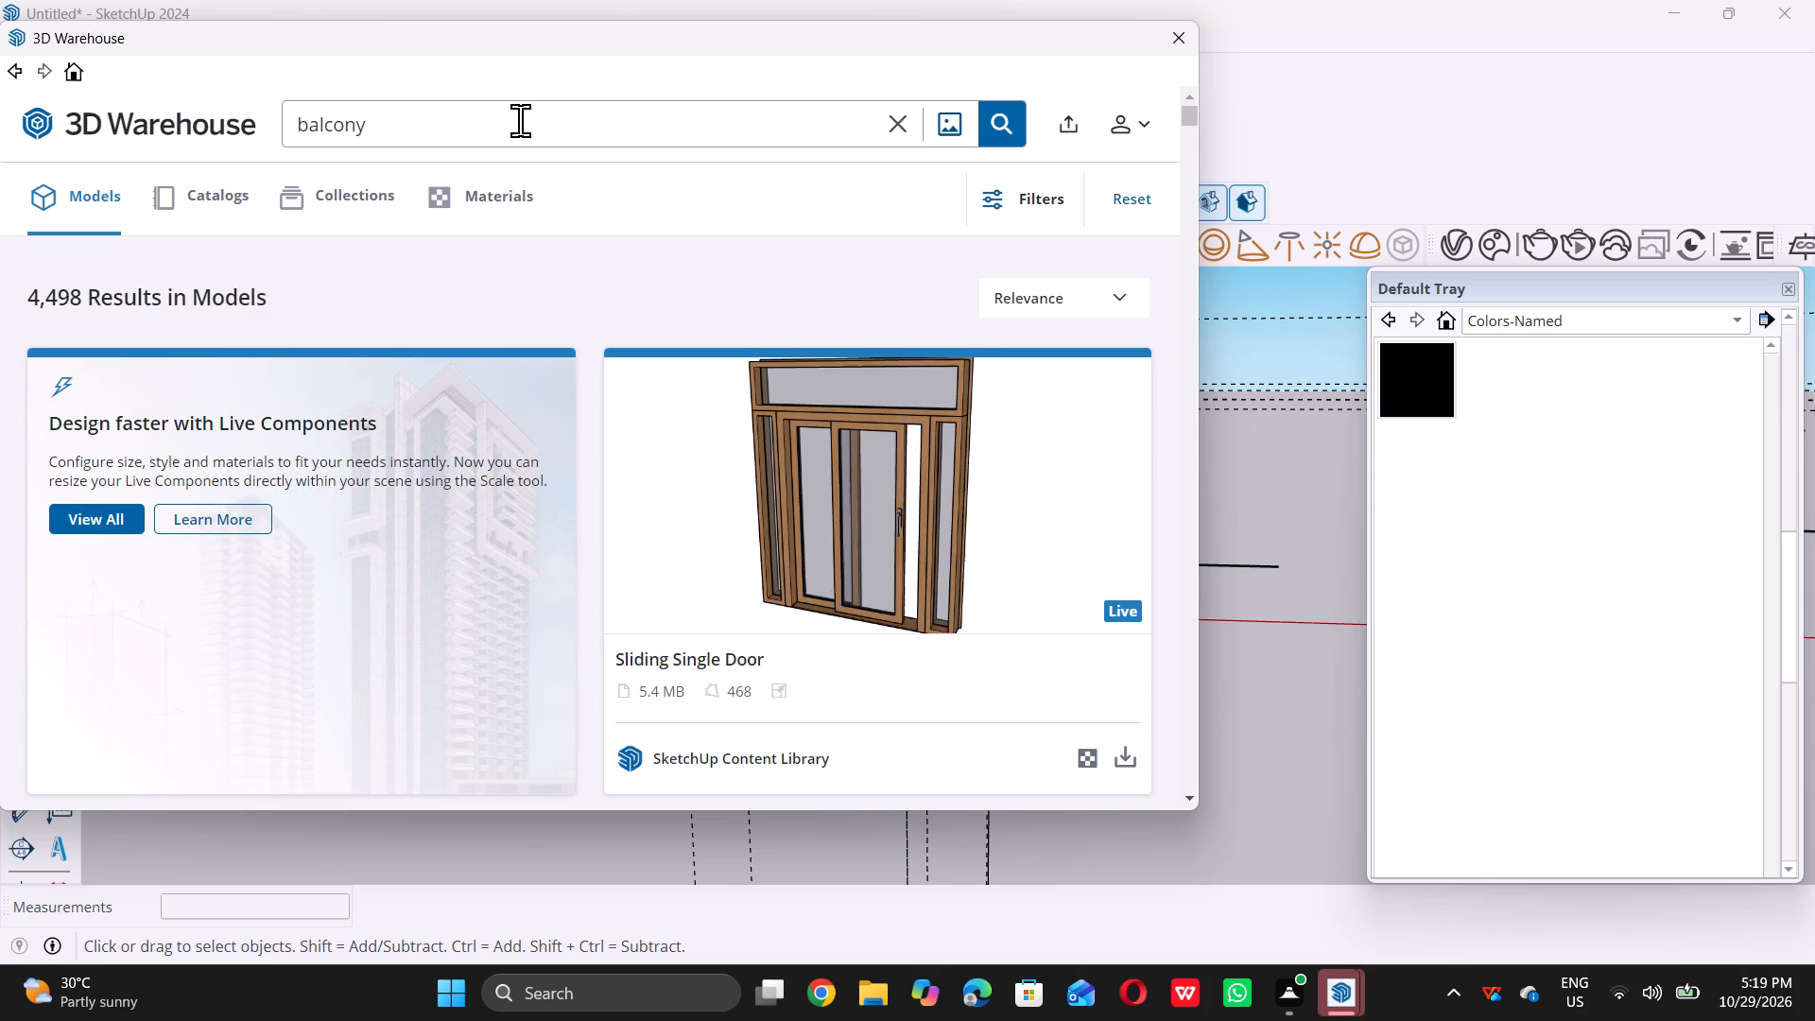
Try to download the black "balcony" railing model, skip the promotional video to unlock more downloads, and dismiss the notice.
scroll(852, 572, "down", 4)
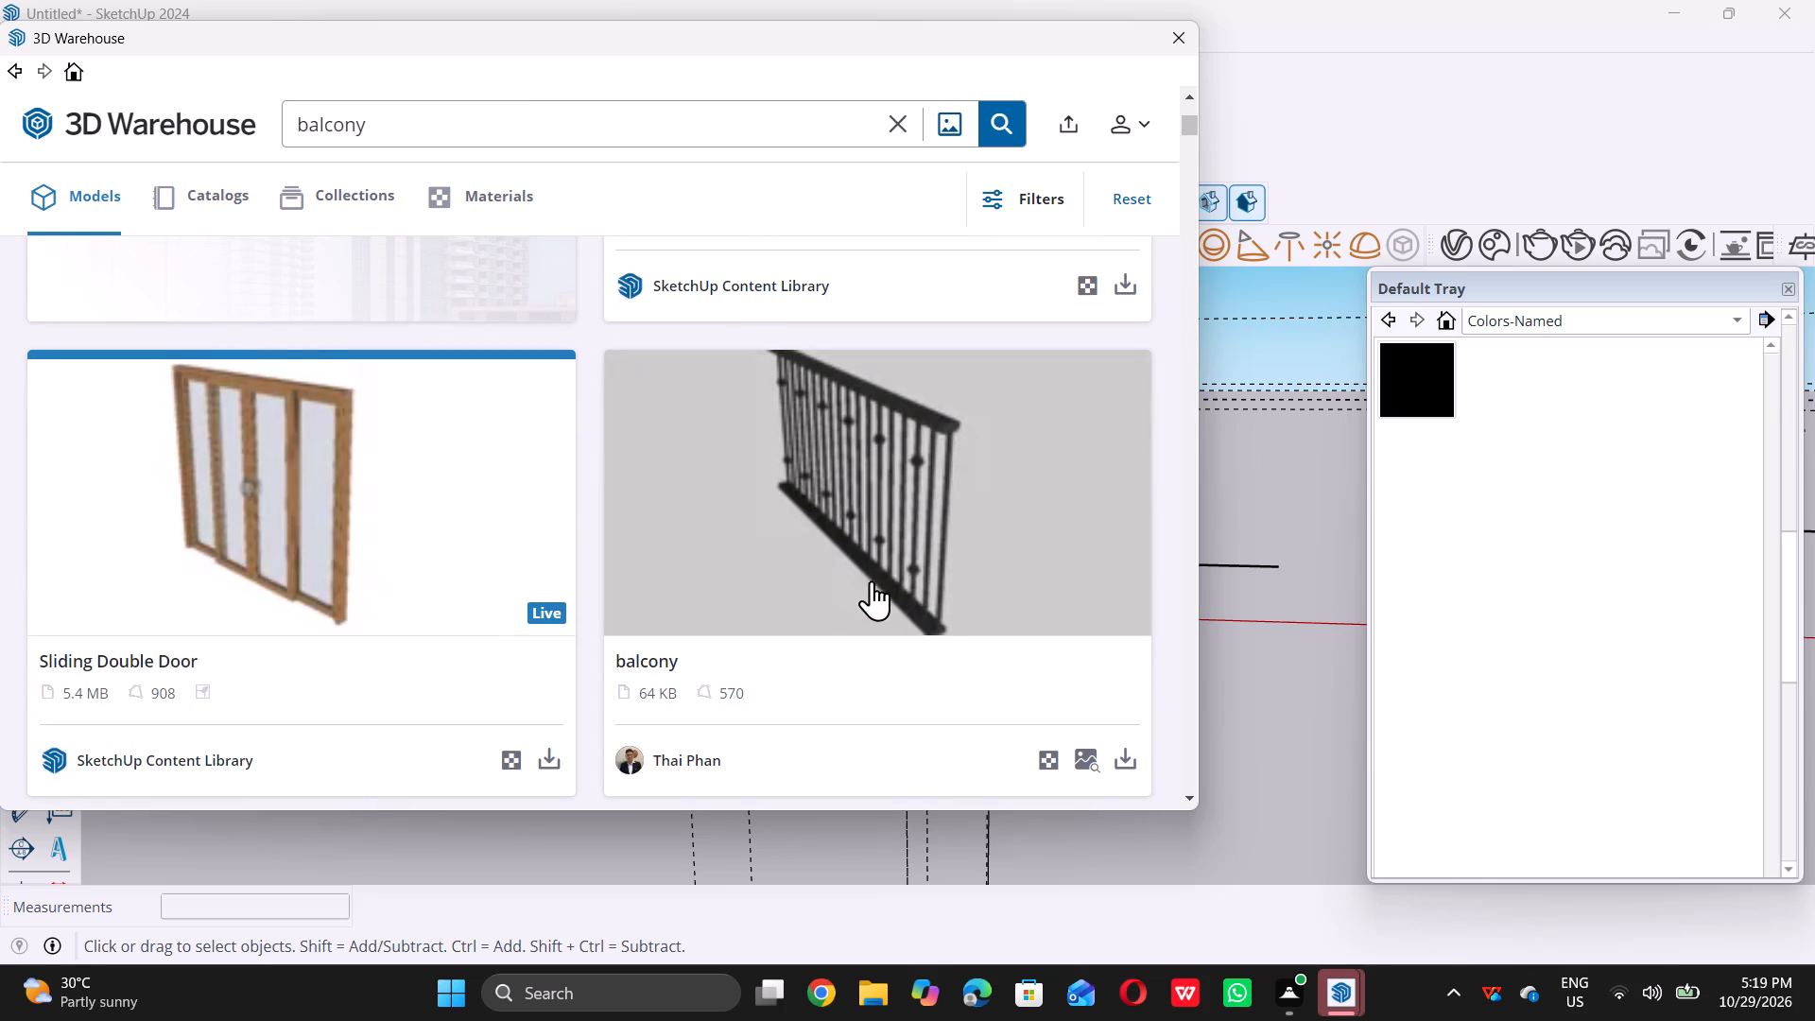
triple_click(1132, 765)
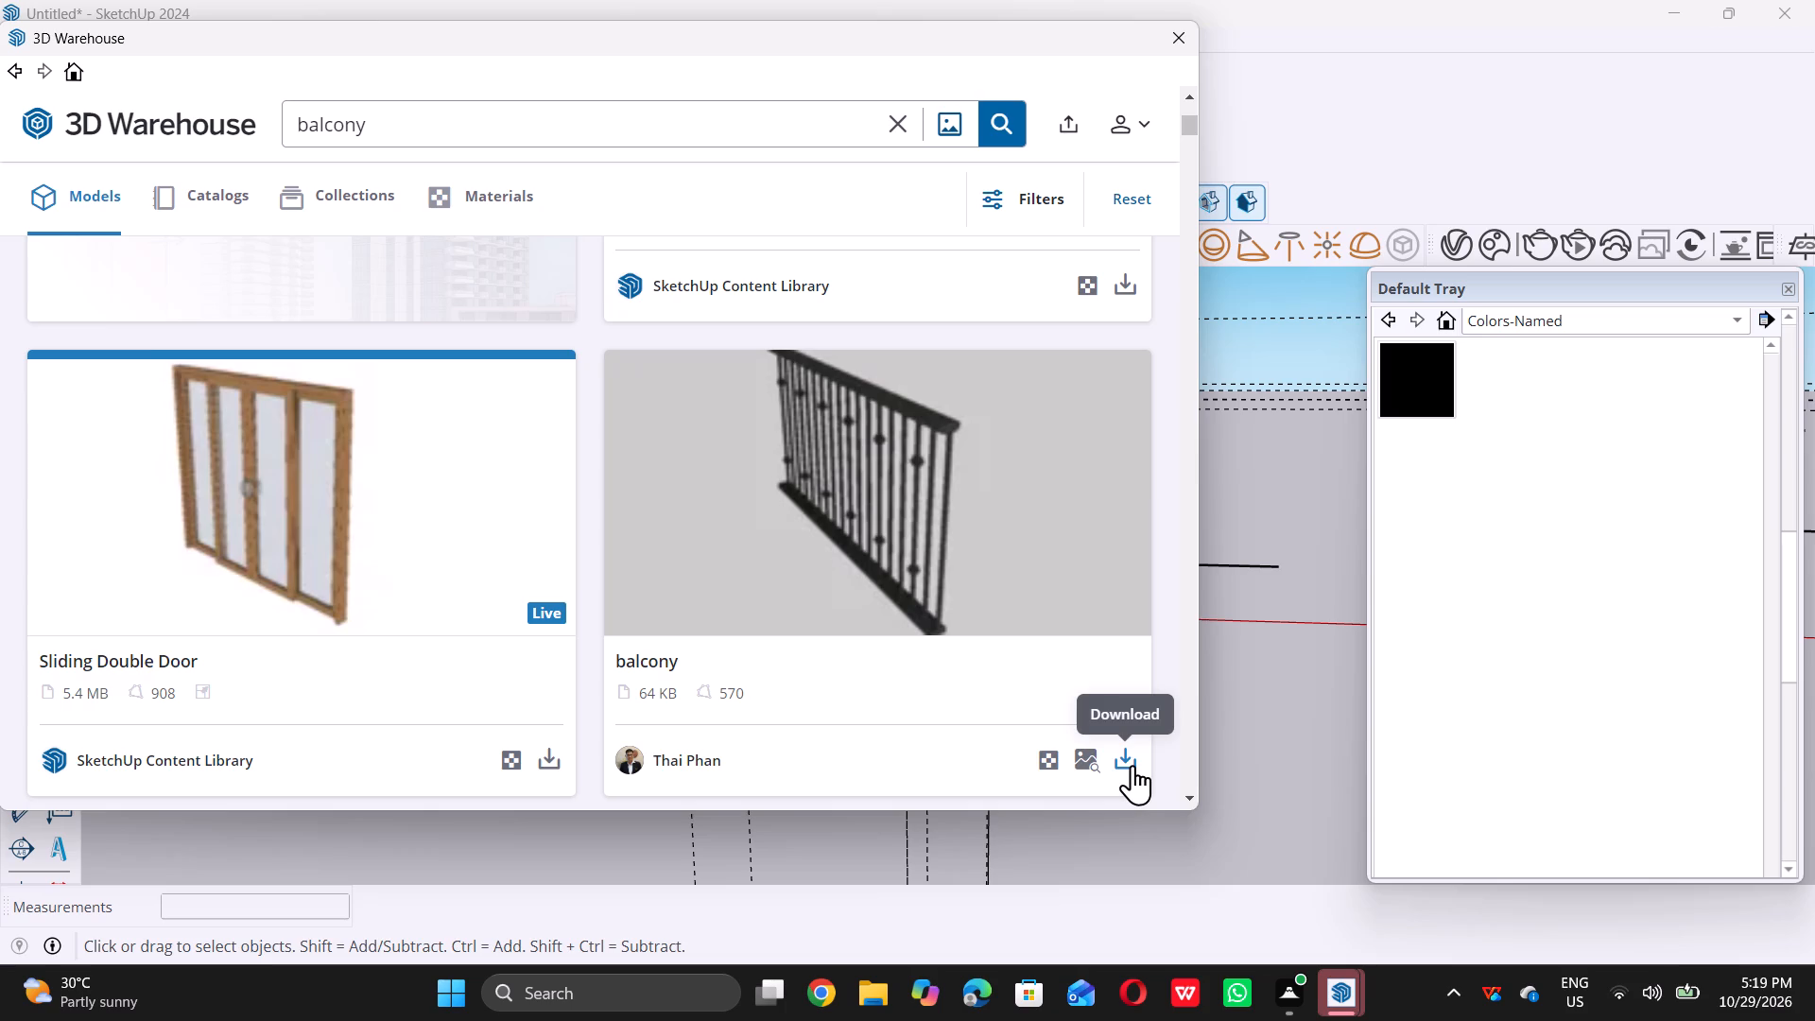
scroll(907, 530, "down", 1)
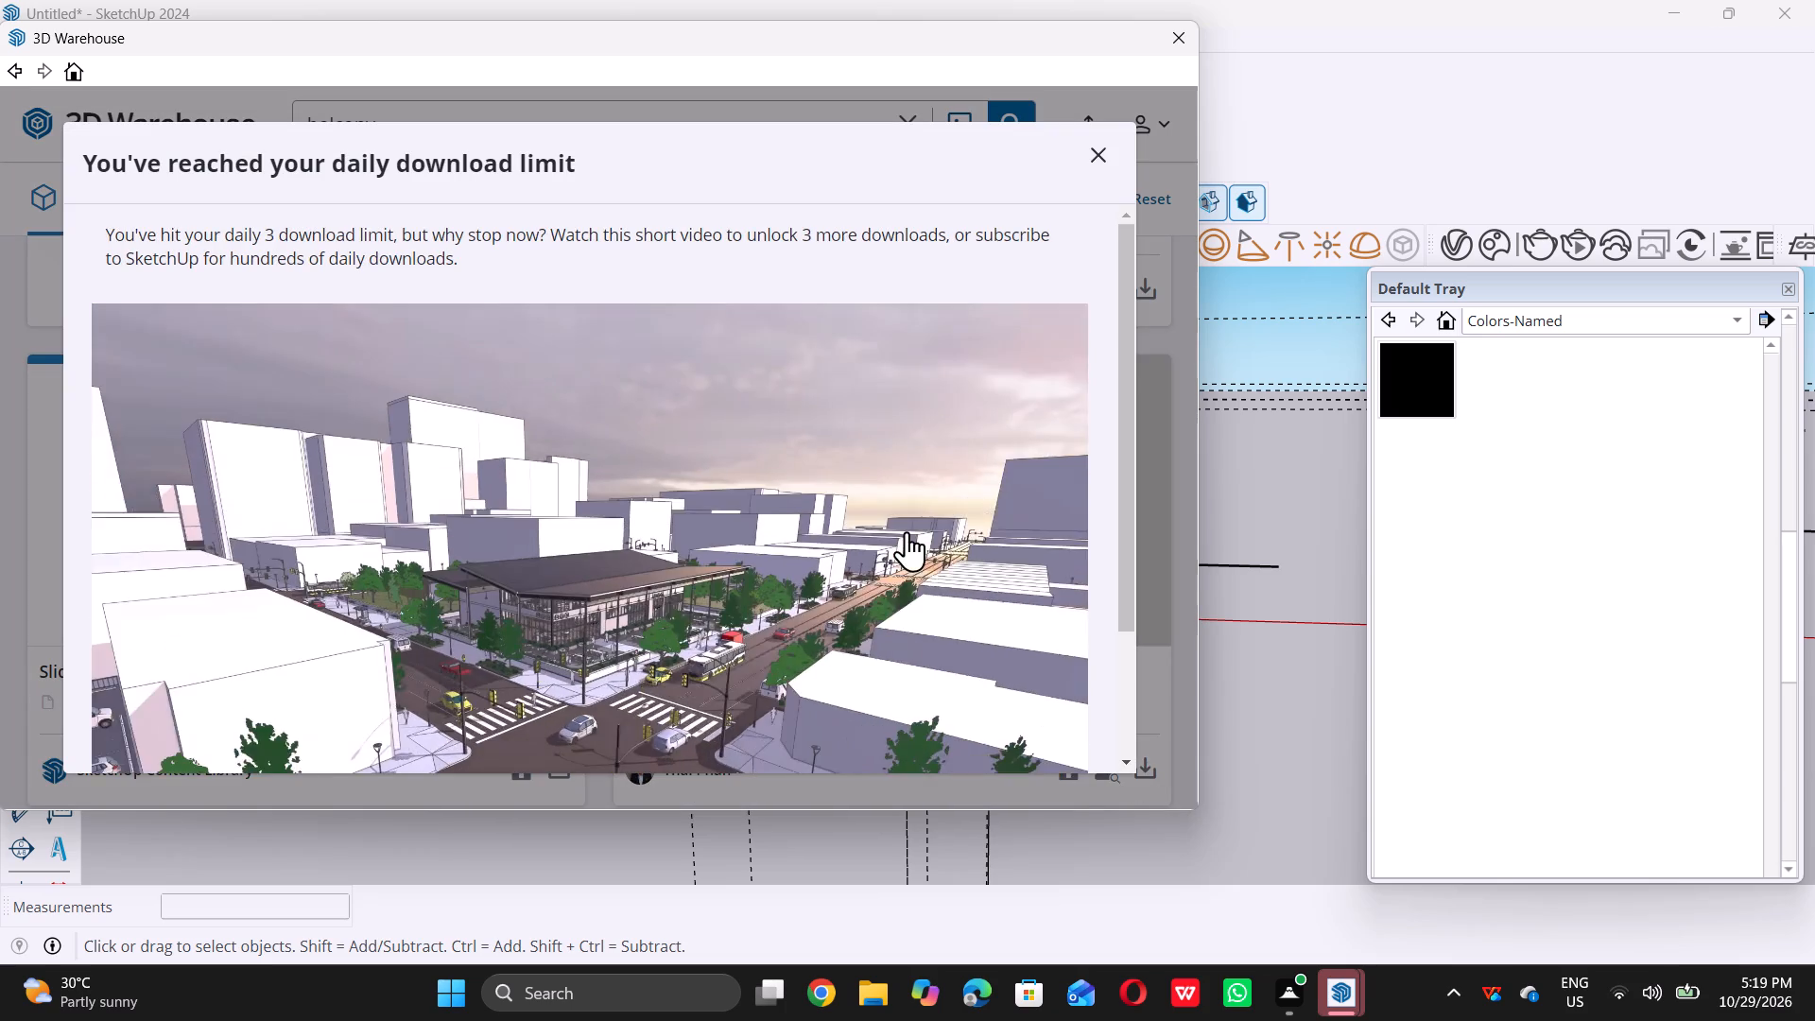
scroll(907, 531, "down", 1)
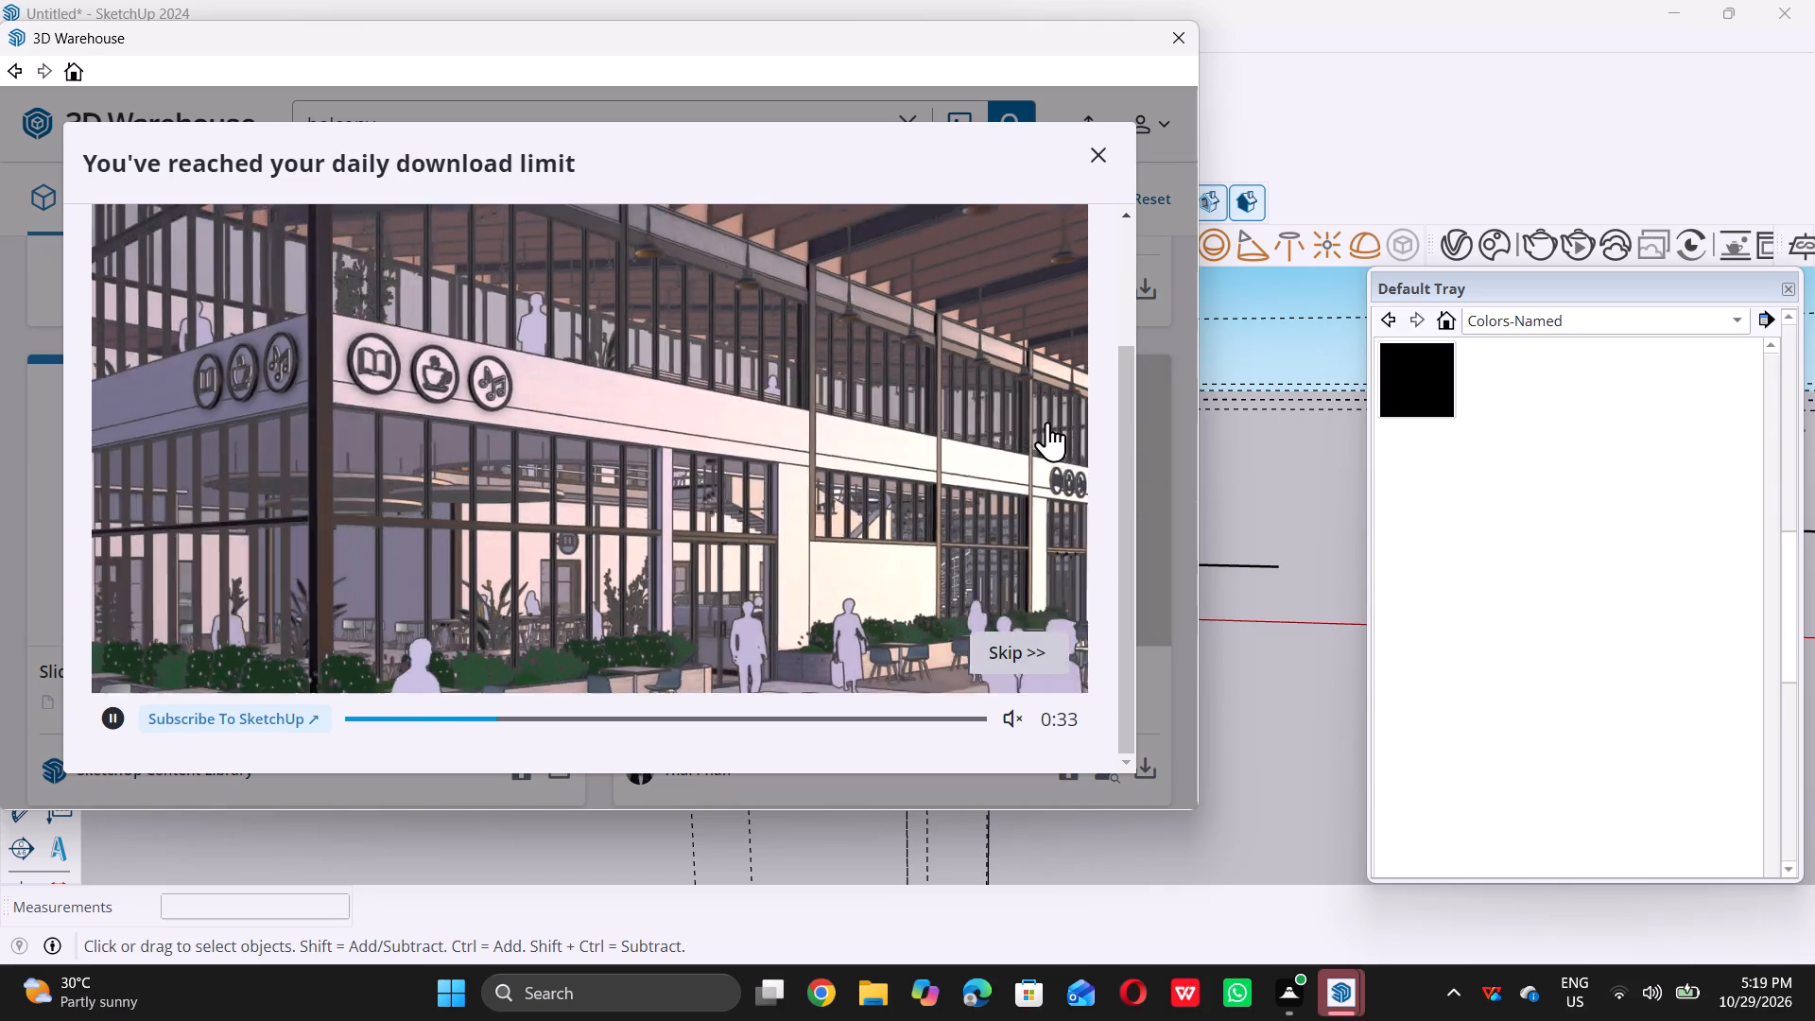
left_click(1036, 652)
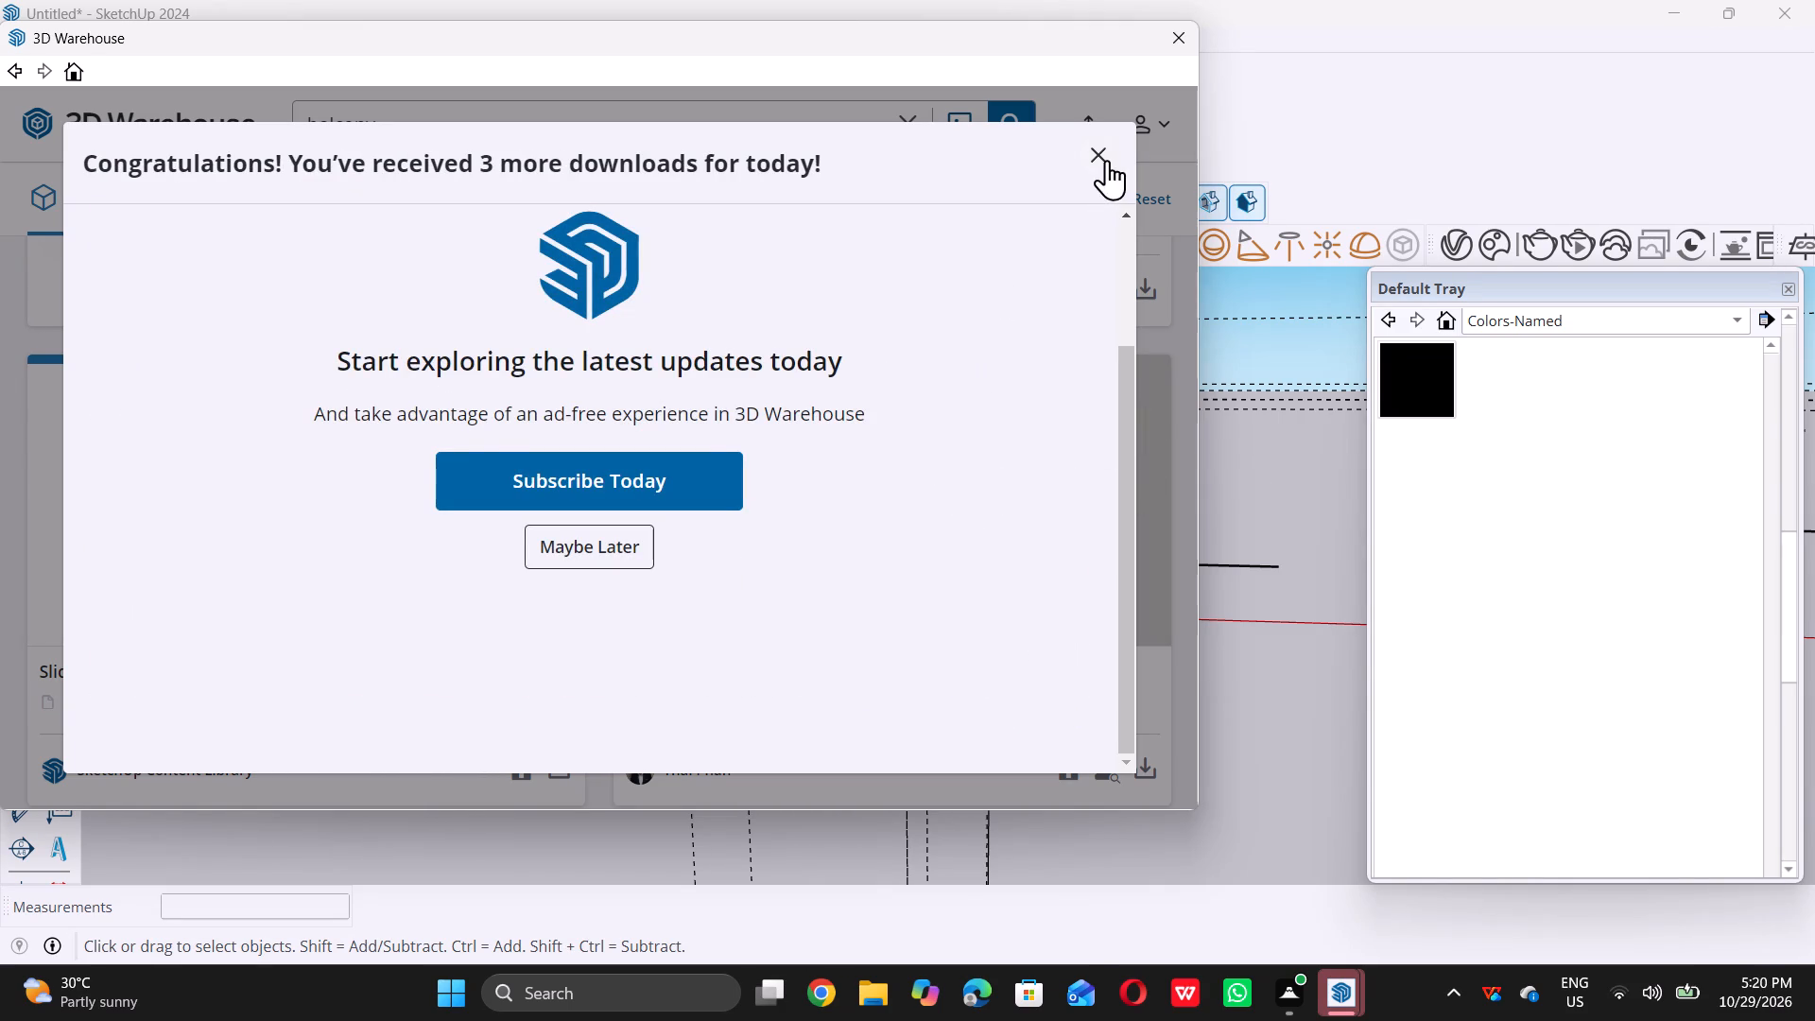
triple_click(1108, 158)
left_click(1108, 158)
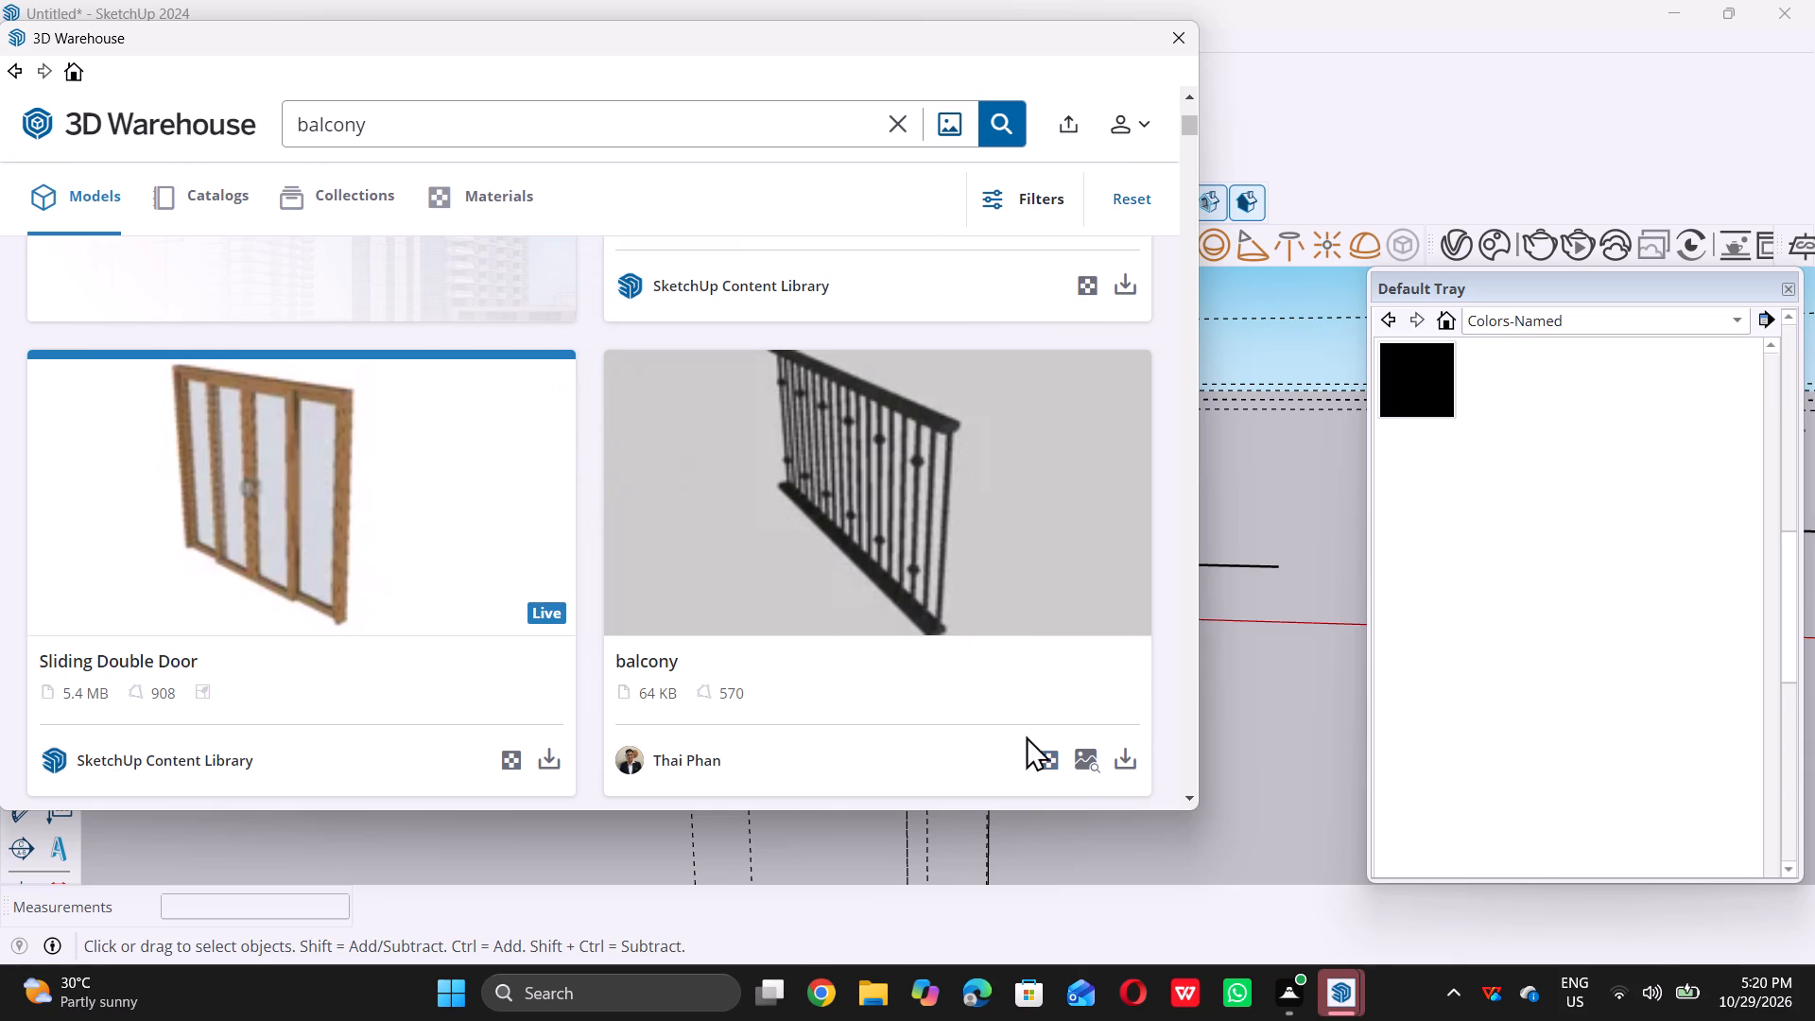
Download the black balcony railing as a file instead of loading it into the model, choosing the Pictures folder.
left_click(1124, 759)
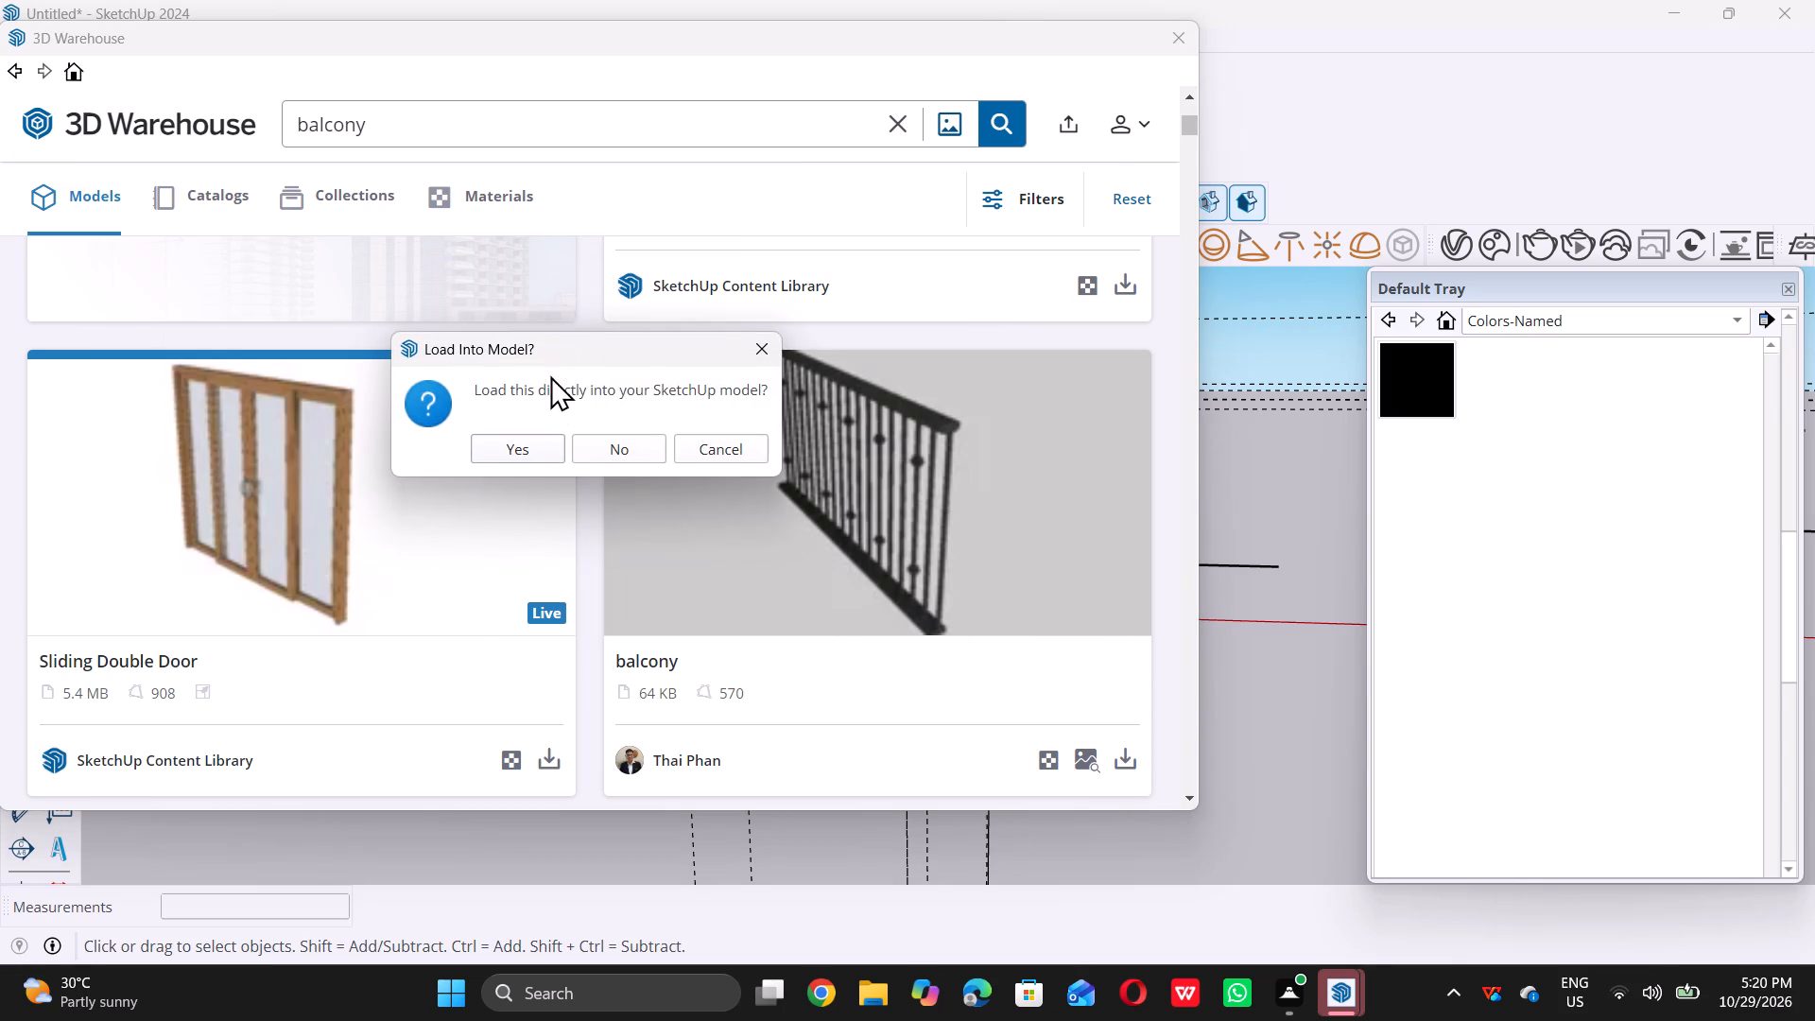
double_click(626, 457)
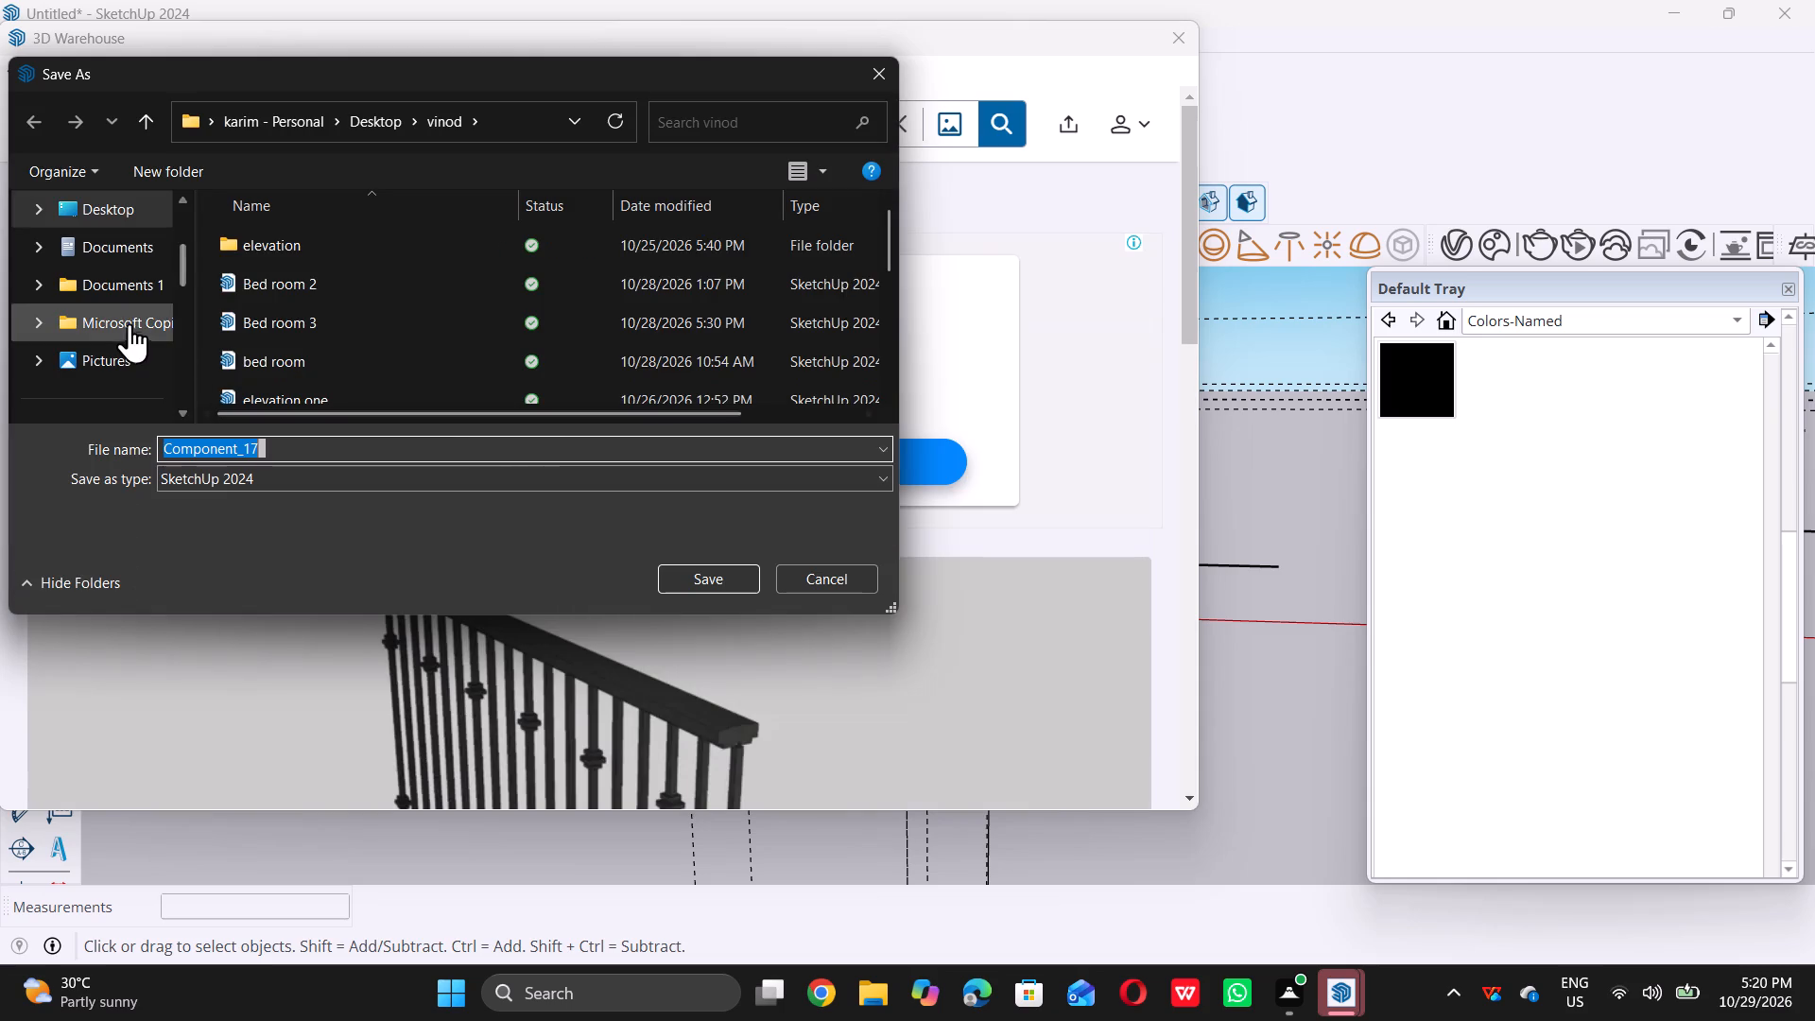
scroll(130, 298, "down", 1)
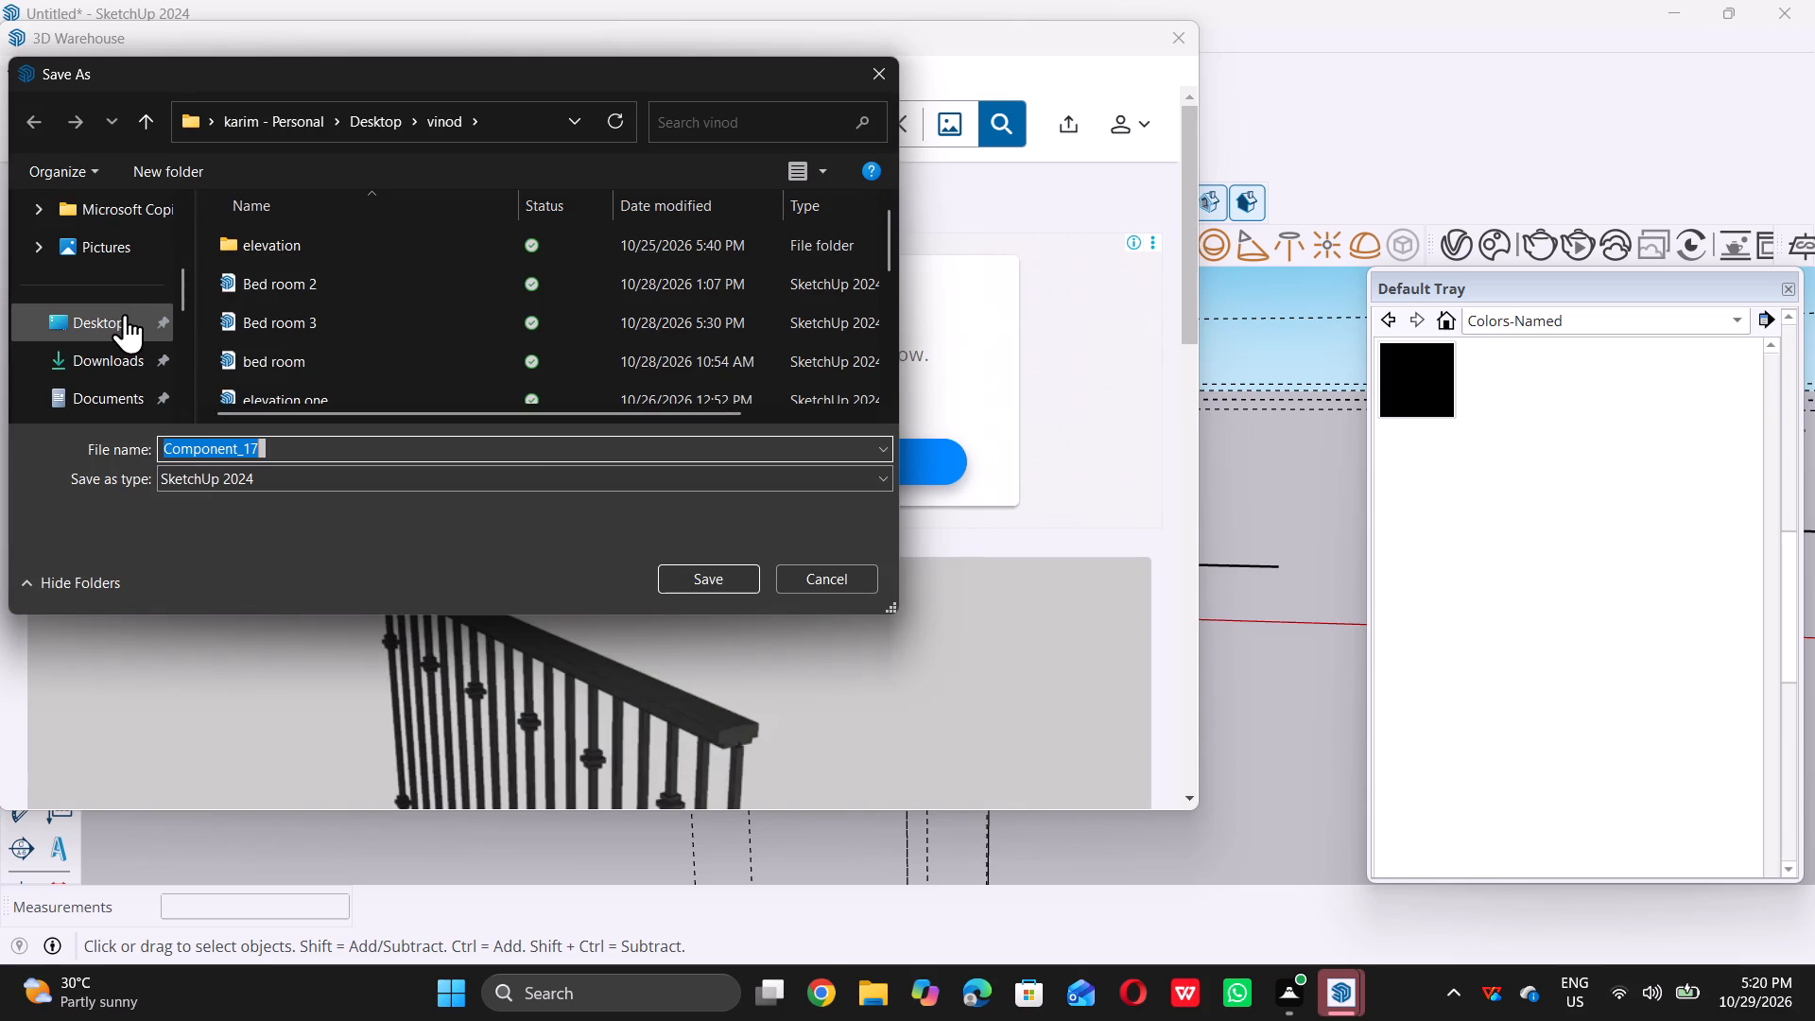
scroll(246, 315, "down", 2)
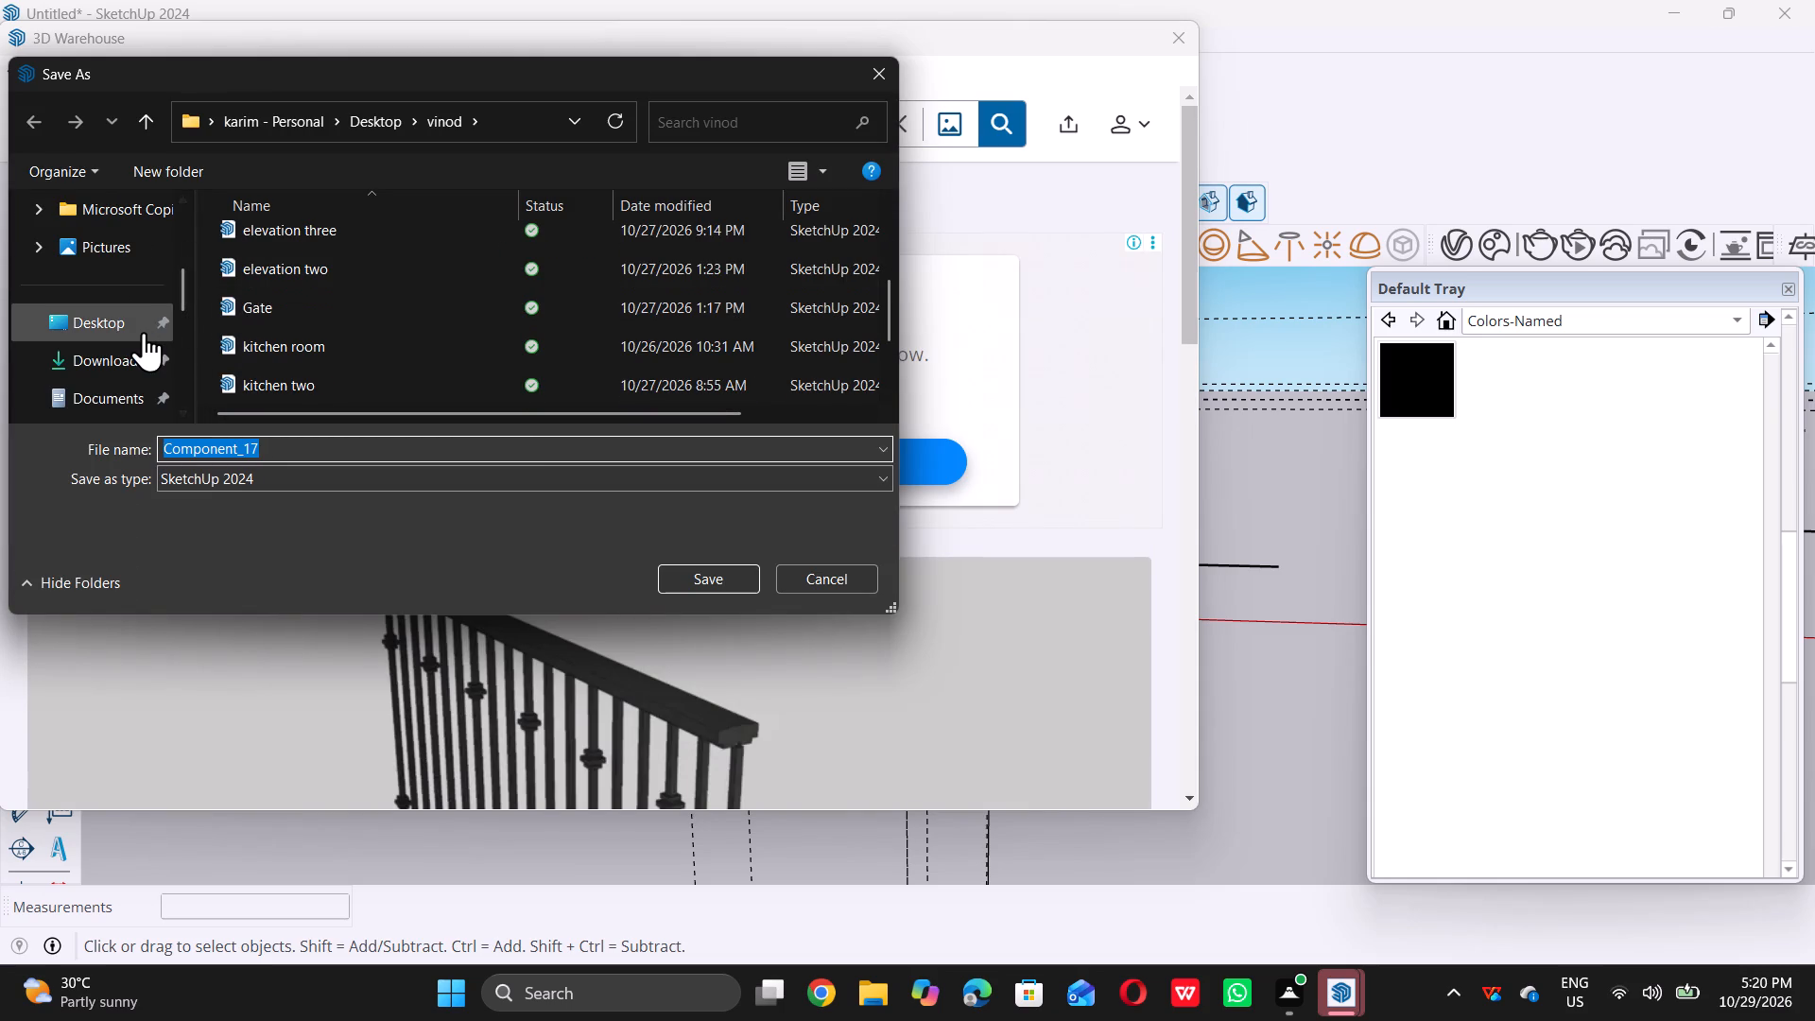
double_click(112, 359)
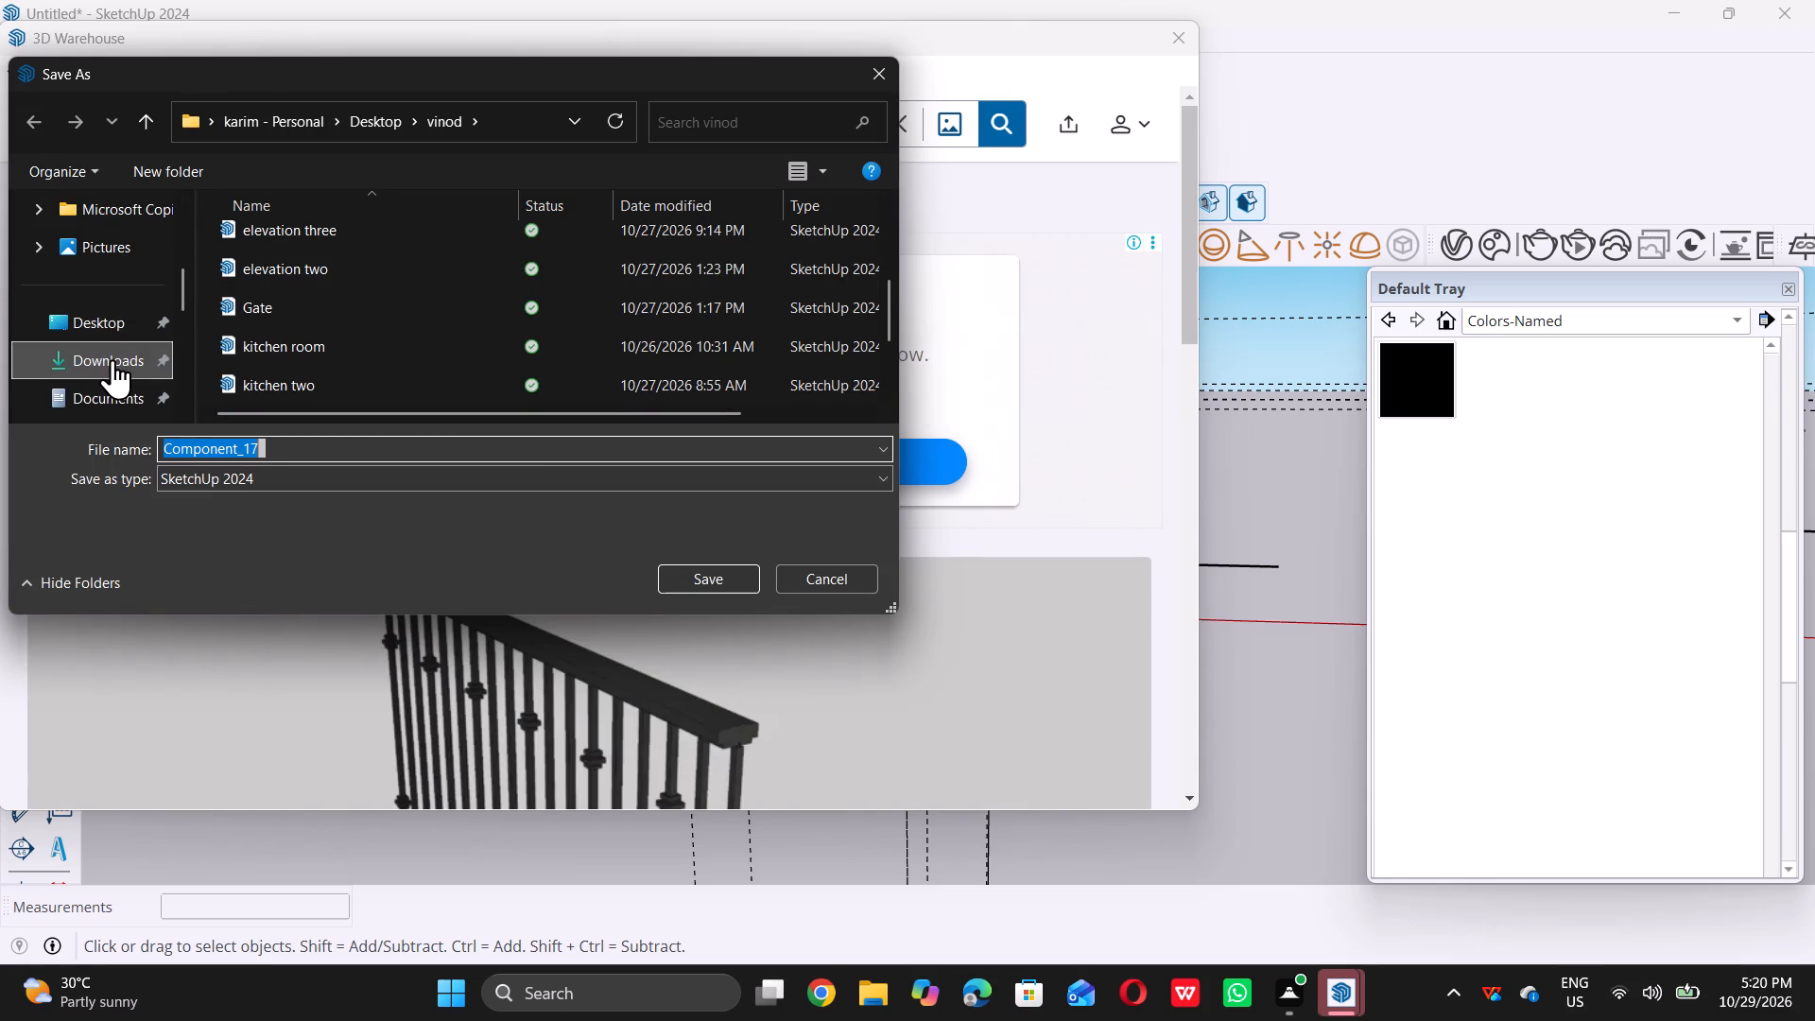
triple_click(110, 323)
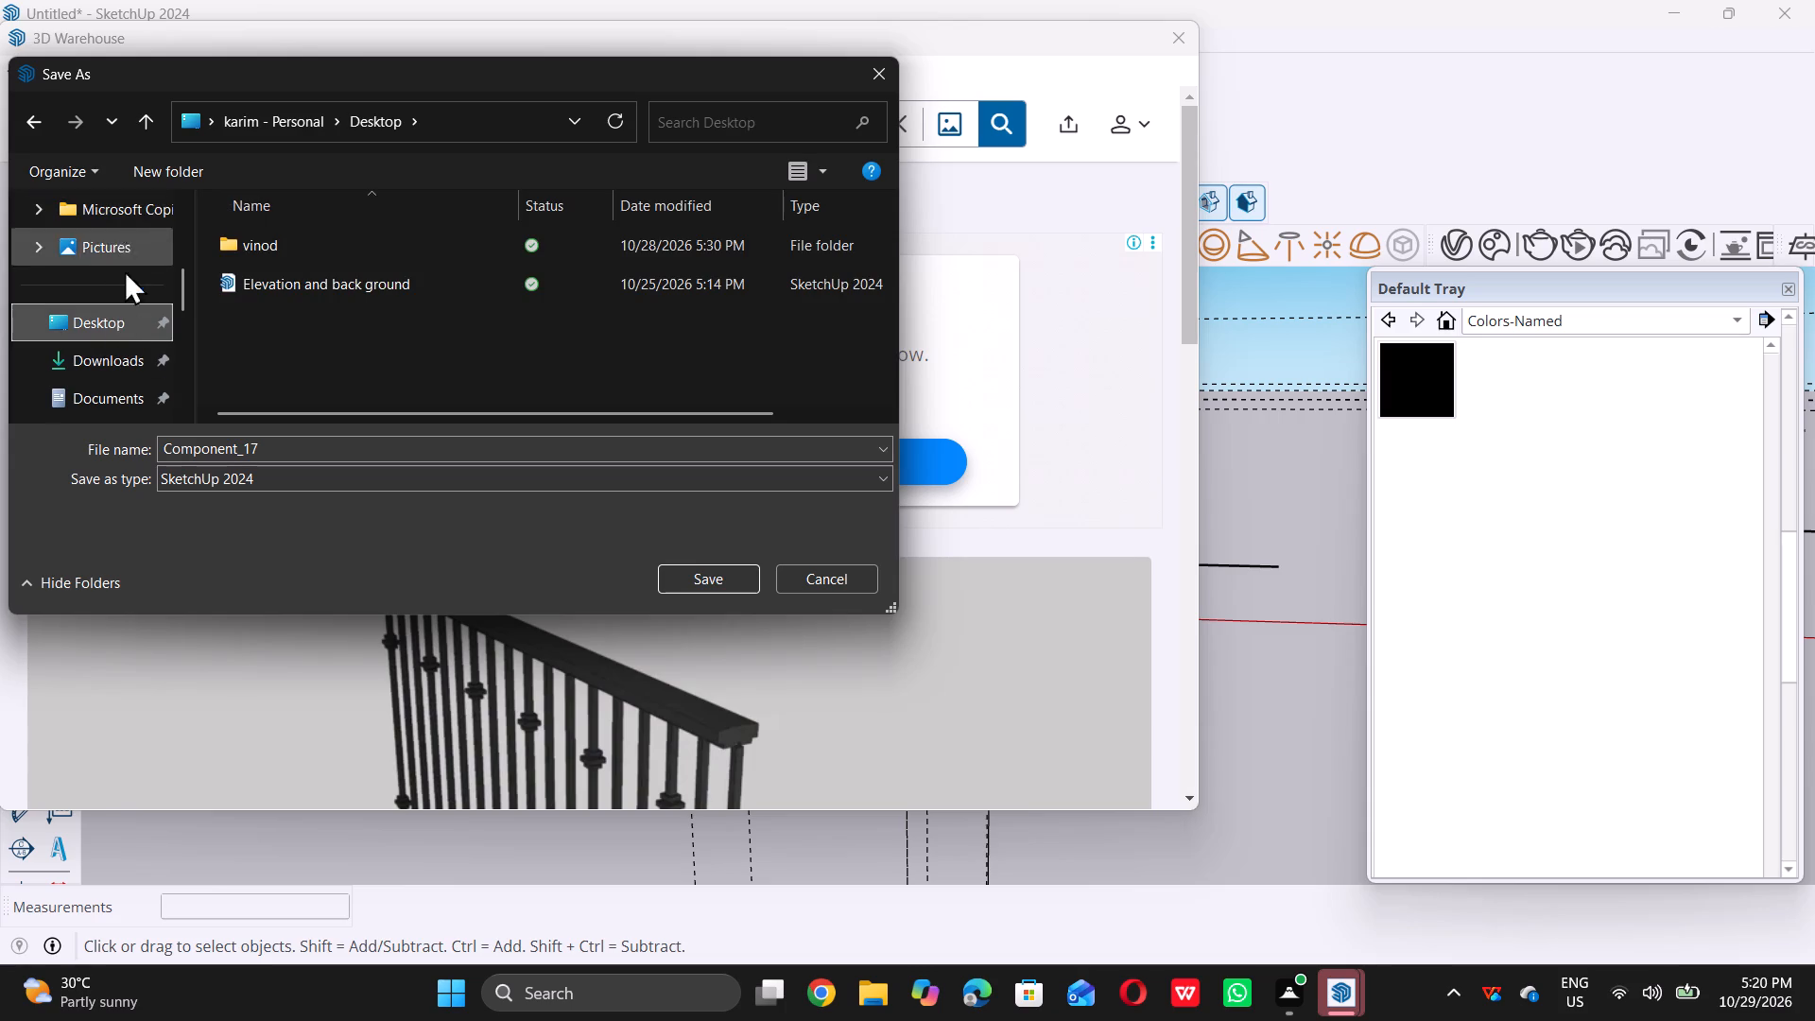
scroll(116, 341, "down", 1)
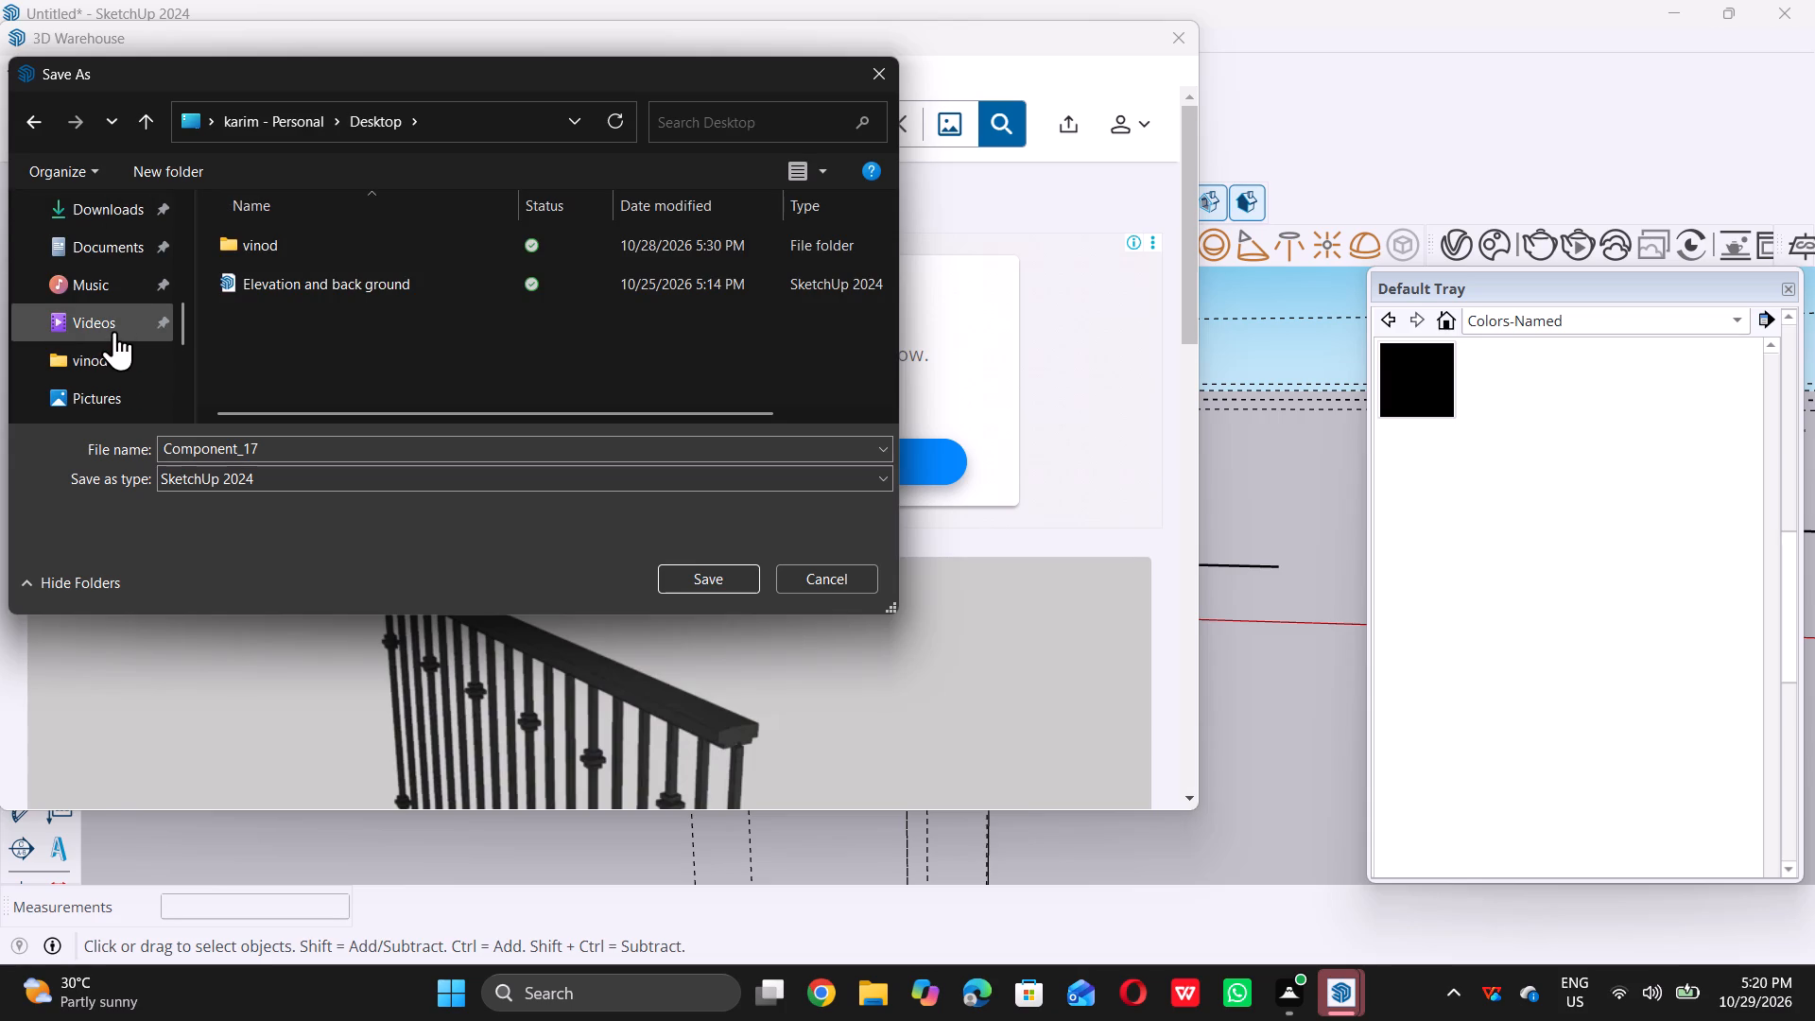
left_click(112, 390)
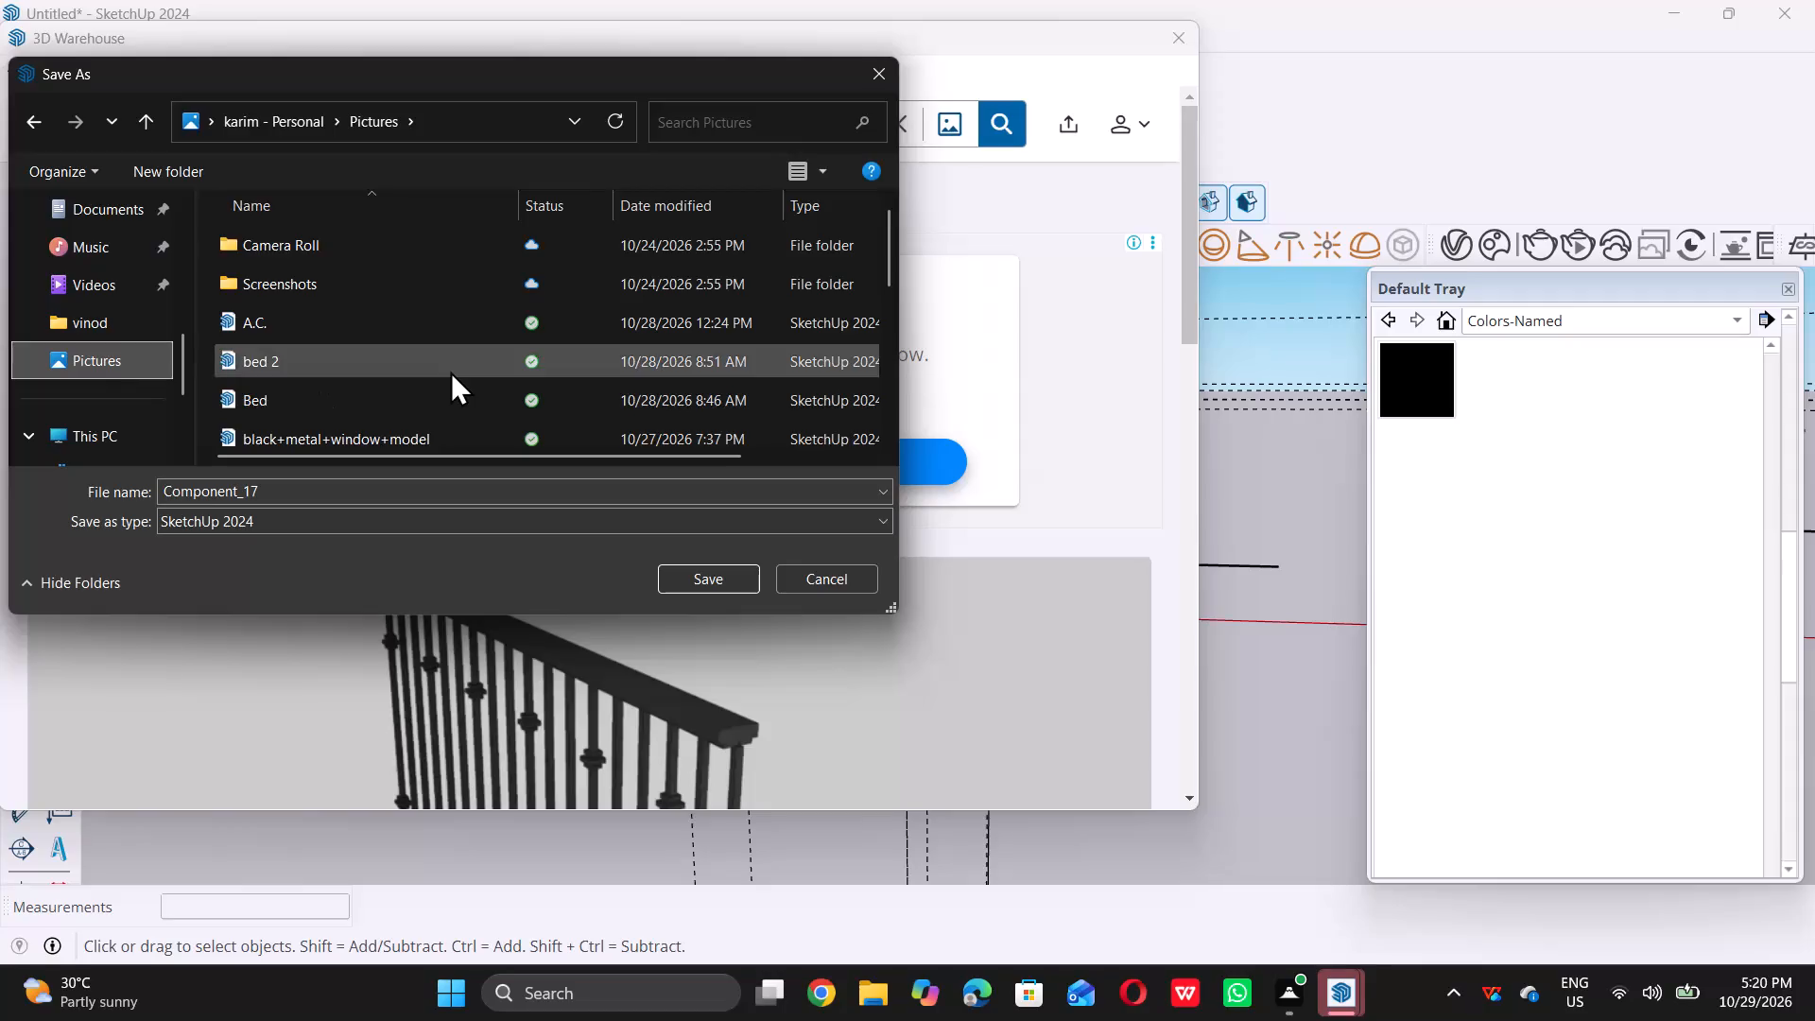
scroll(450, 371, "down", 7)
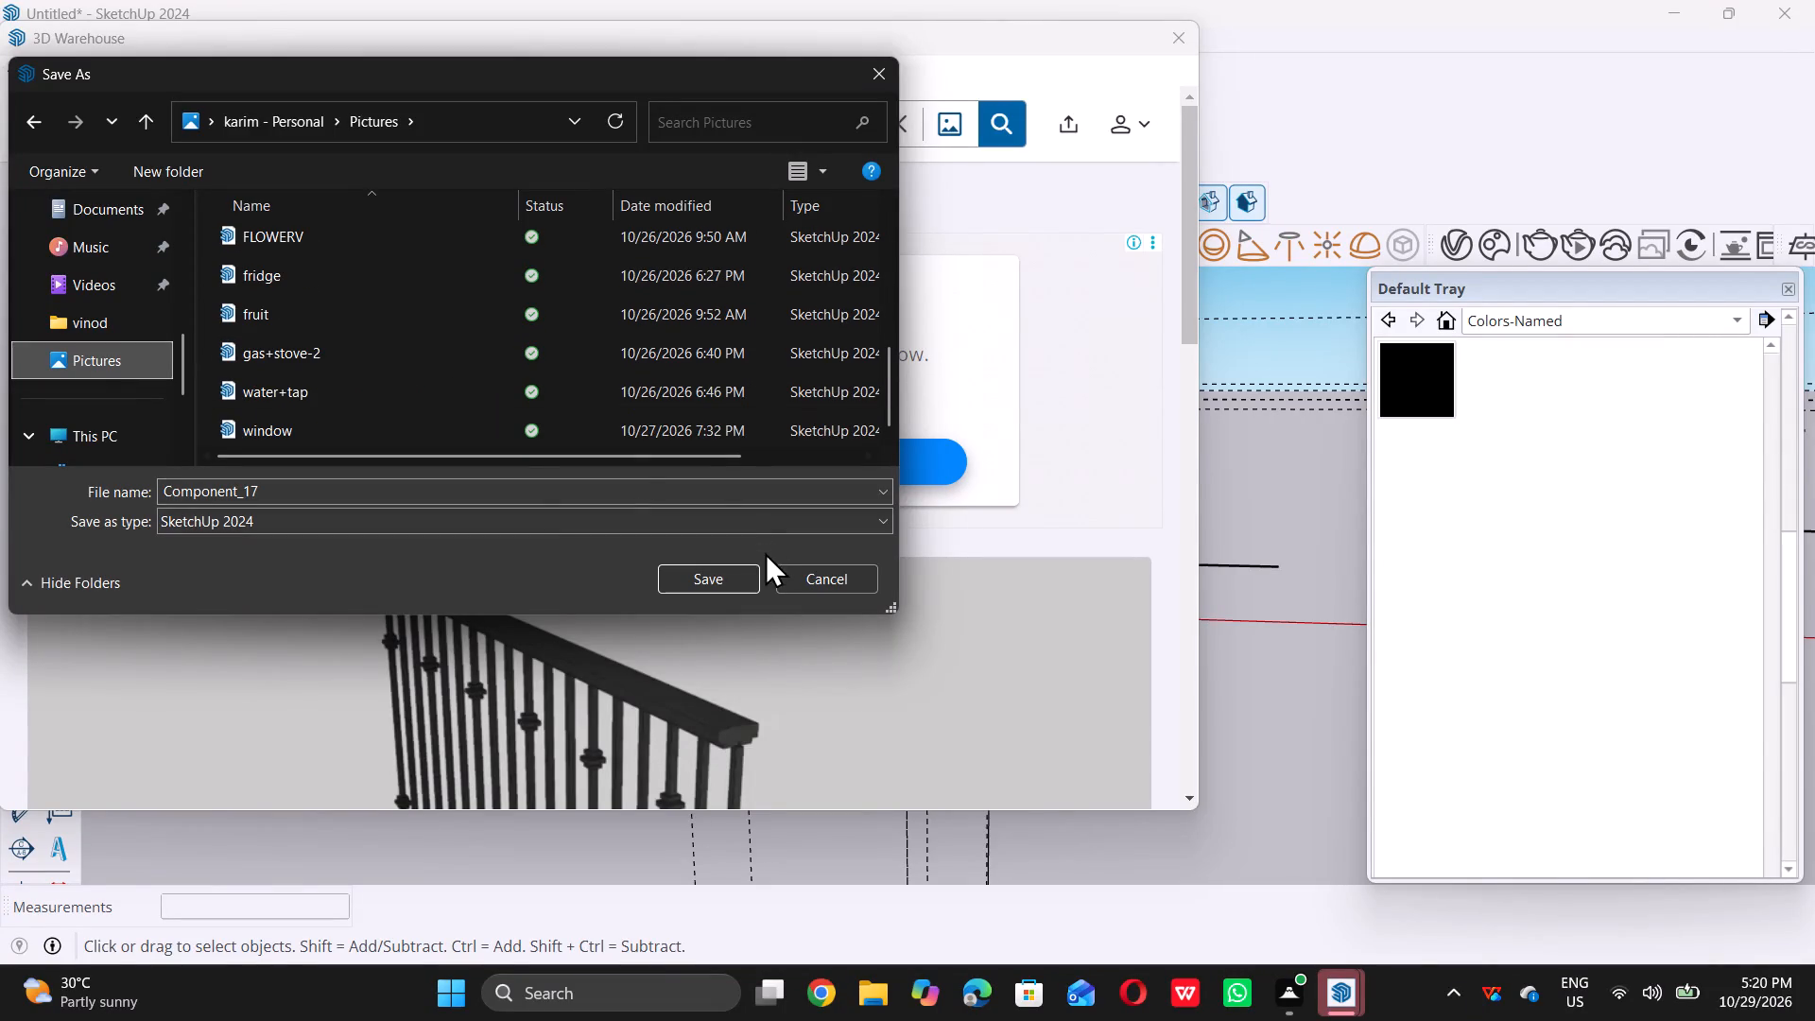
Save the railing model under the file name balcony and close the 3D Warehouse.
triple_click(354, 476)
left_click(354, 476)
triple_click(320, 495)
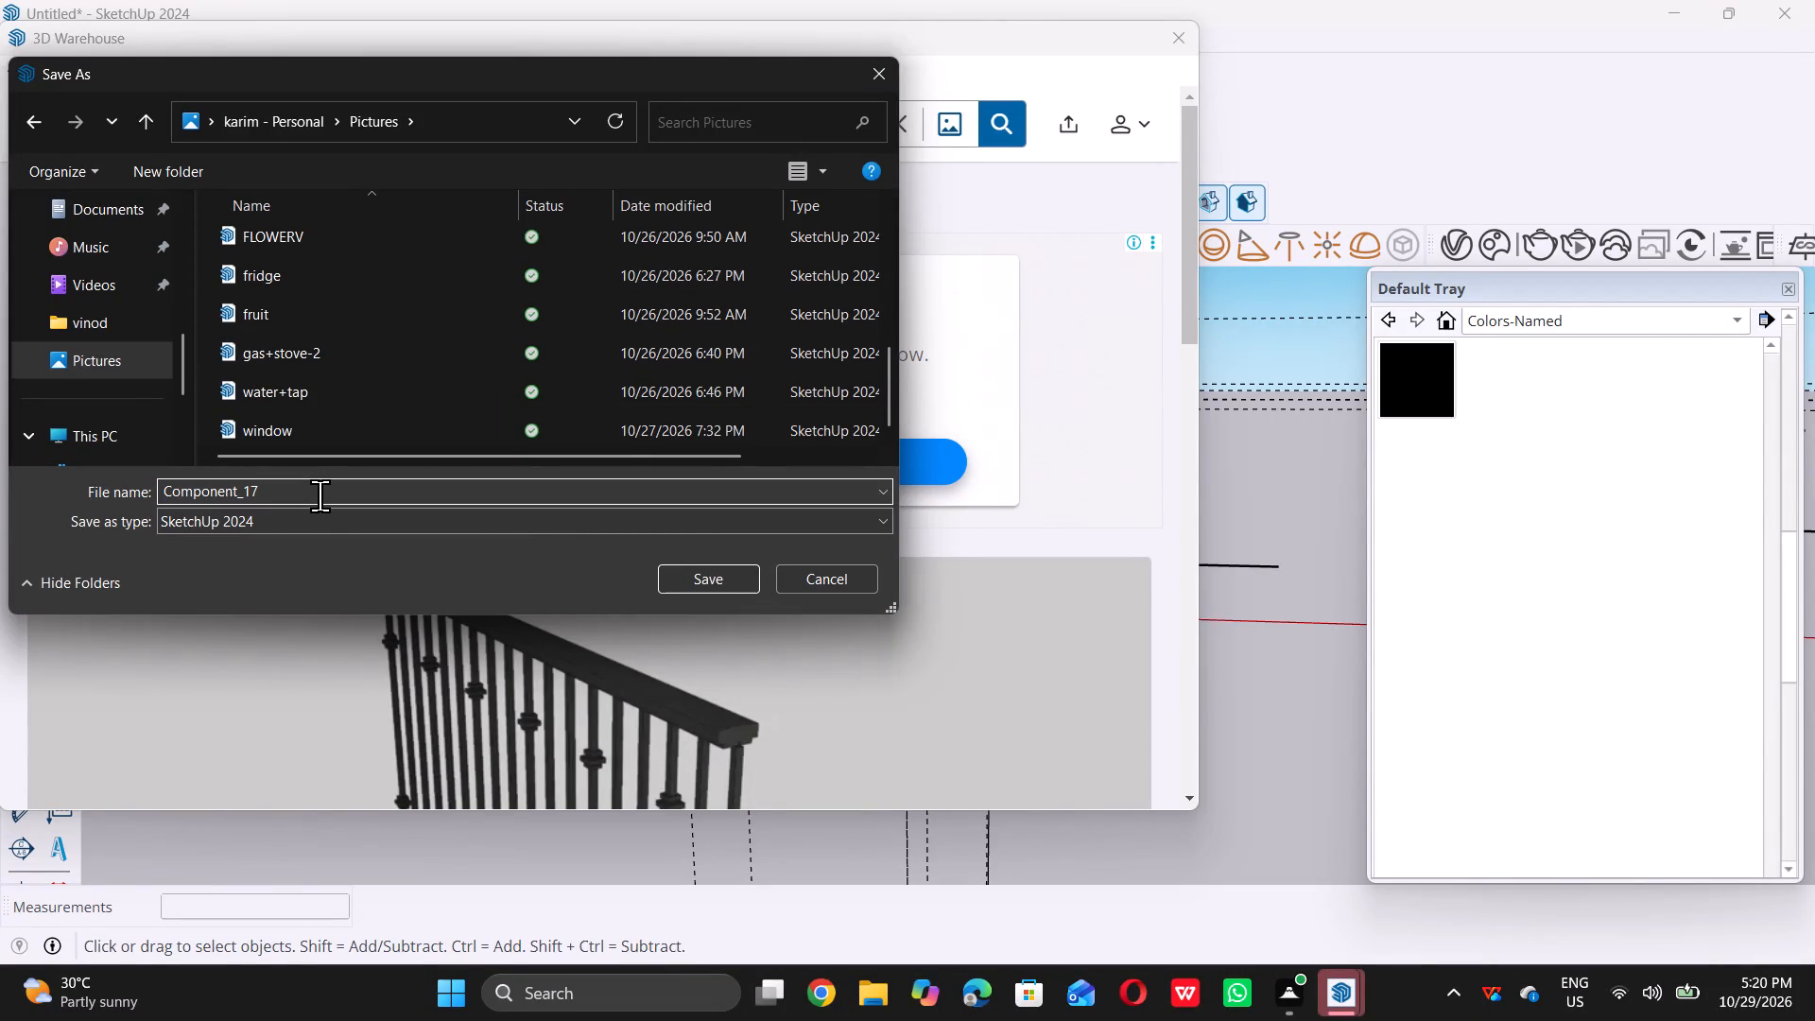
key("BackSpace")
key("BackSpace")
key("BackSpace")
key("BackSpace")
key("BackSpace")
key("BackSpace")
key("BackSpace")
key("BackSpace")
key("BackSpace")
key("BackSpace")
key("BackSpace")
key("BackSpace")
key("BackSpace")
key("BackSpace")
key("BackSpace")
key("BackSpace")
key("BackSpace")
key("BackSpace")
key("BackSpace")
key("BackSpace")
type("ba")
key("l")
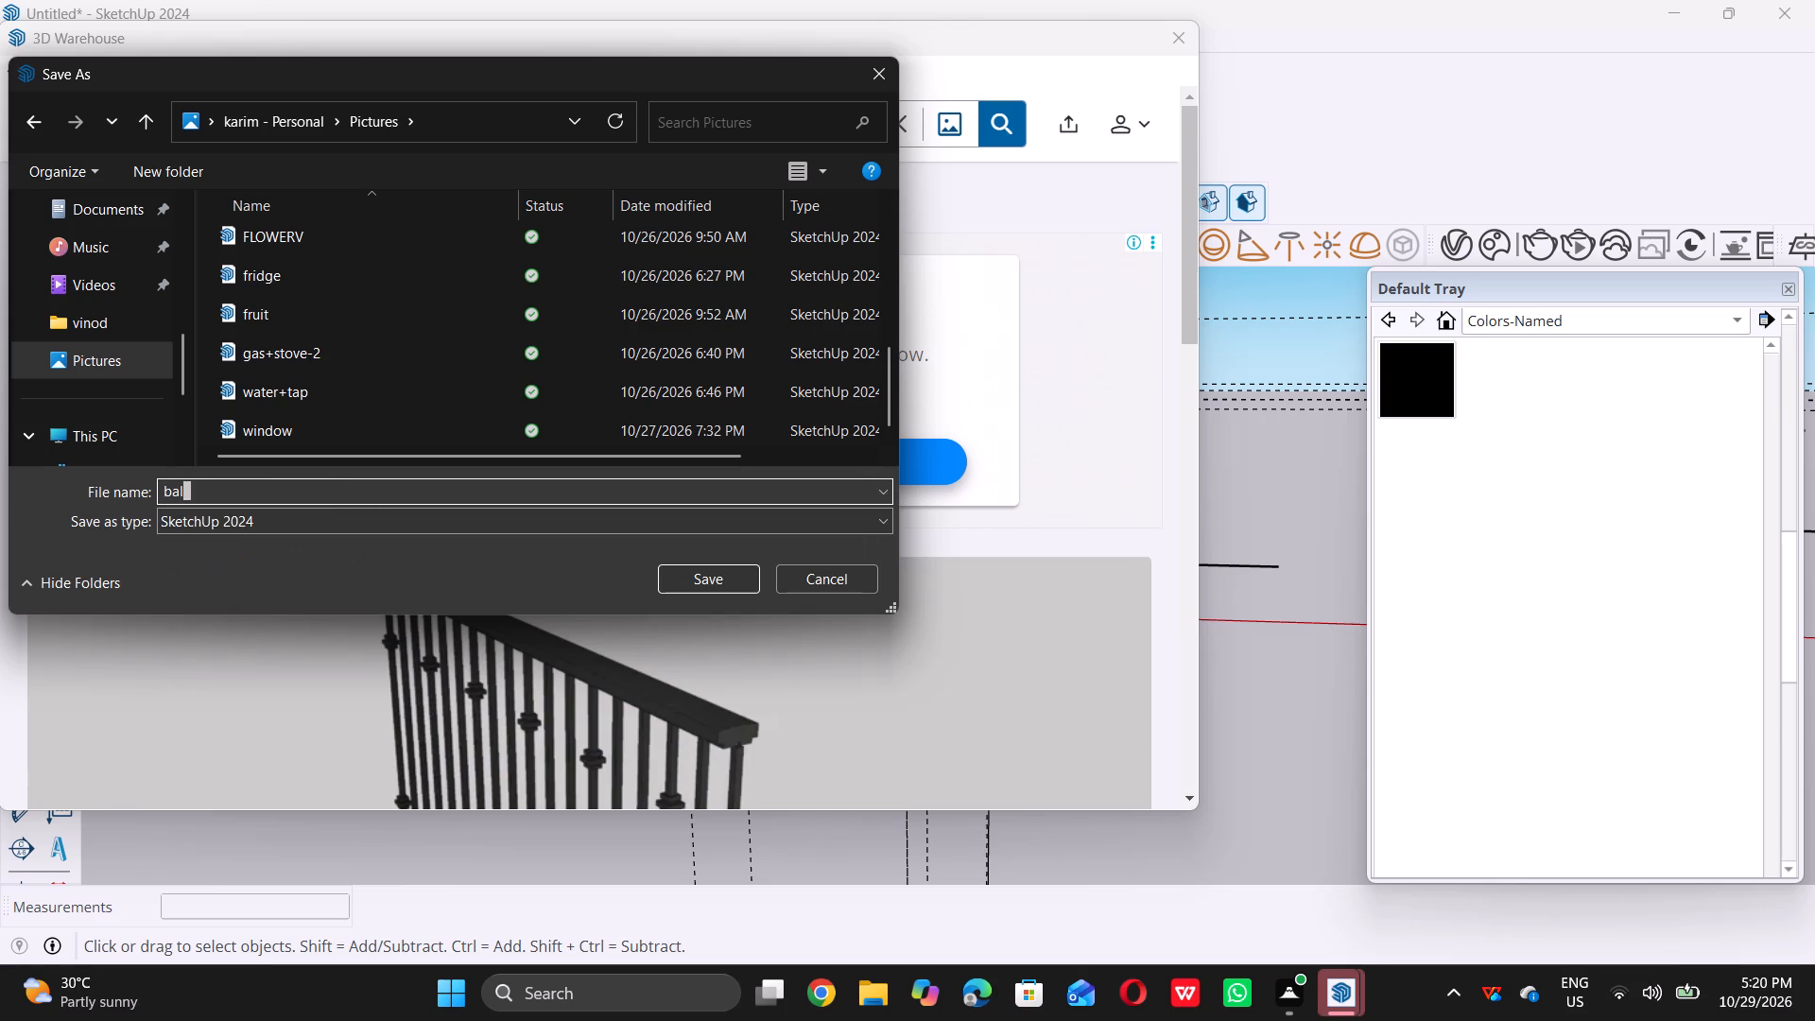
type("co")
type("ny")
double_click(705, 580)
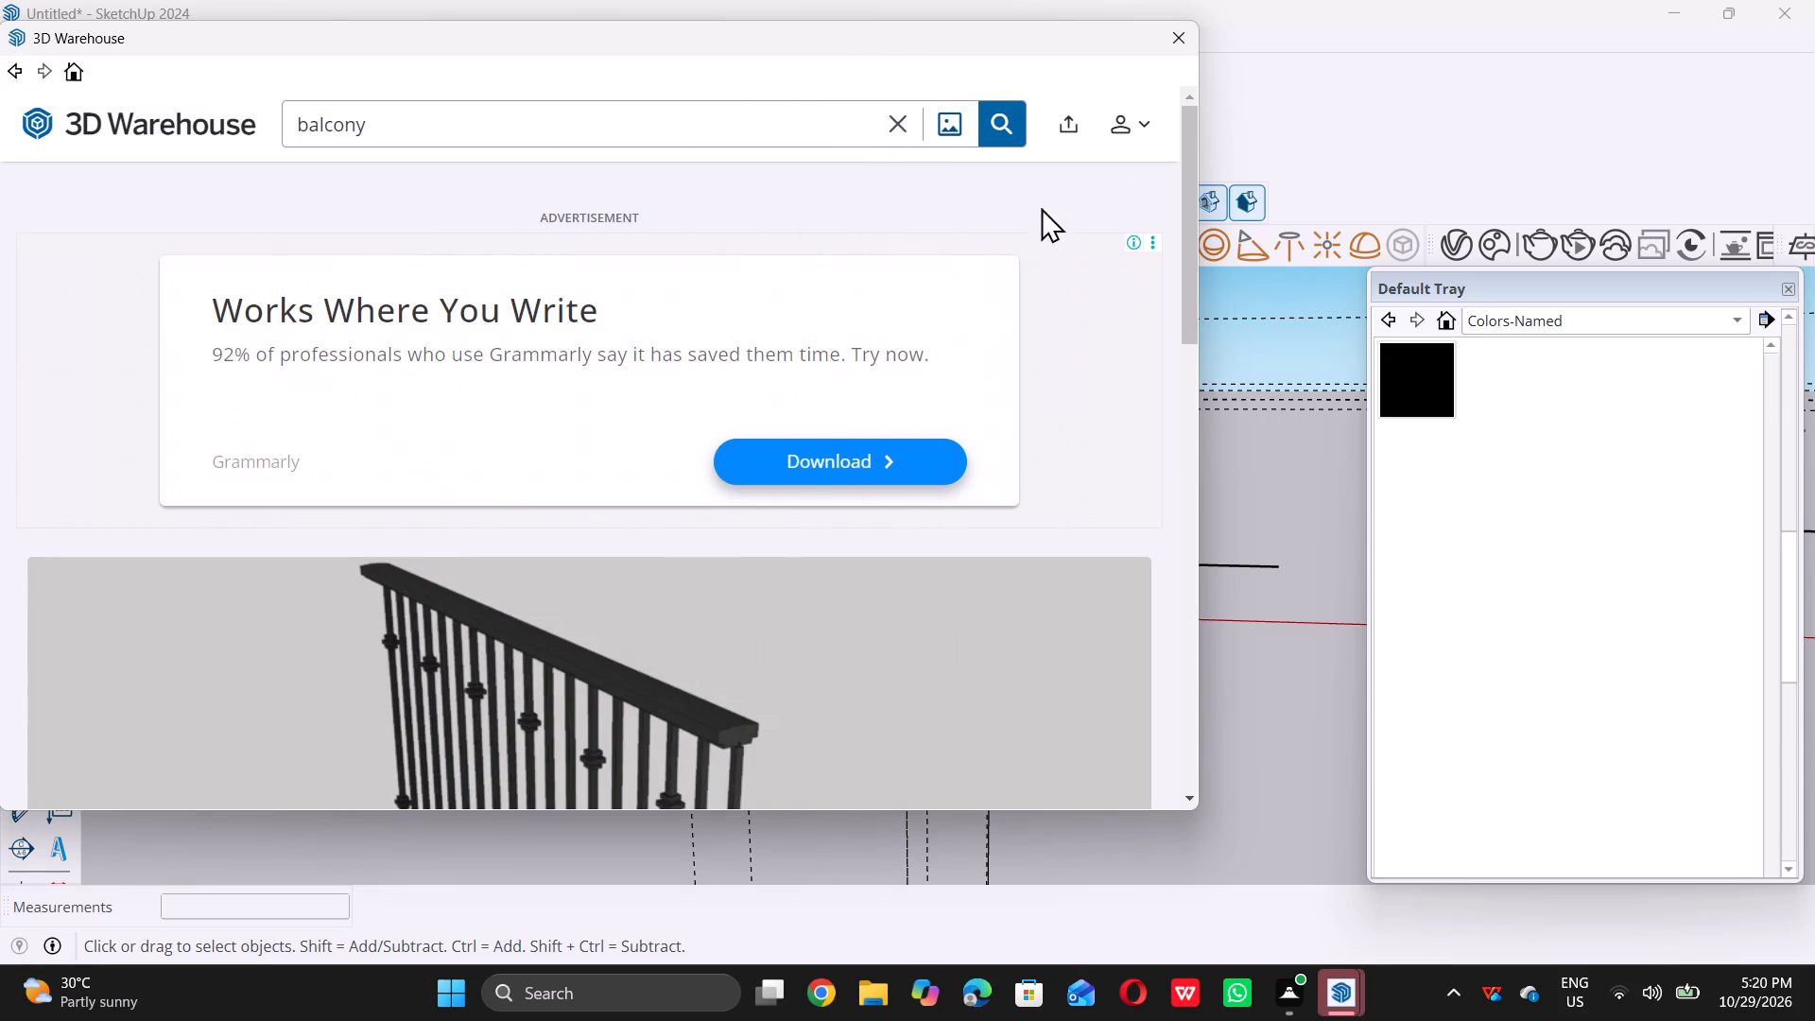
left_click(1188, 41)
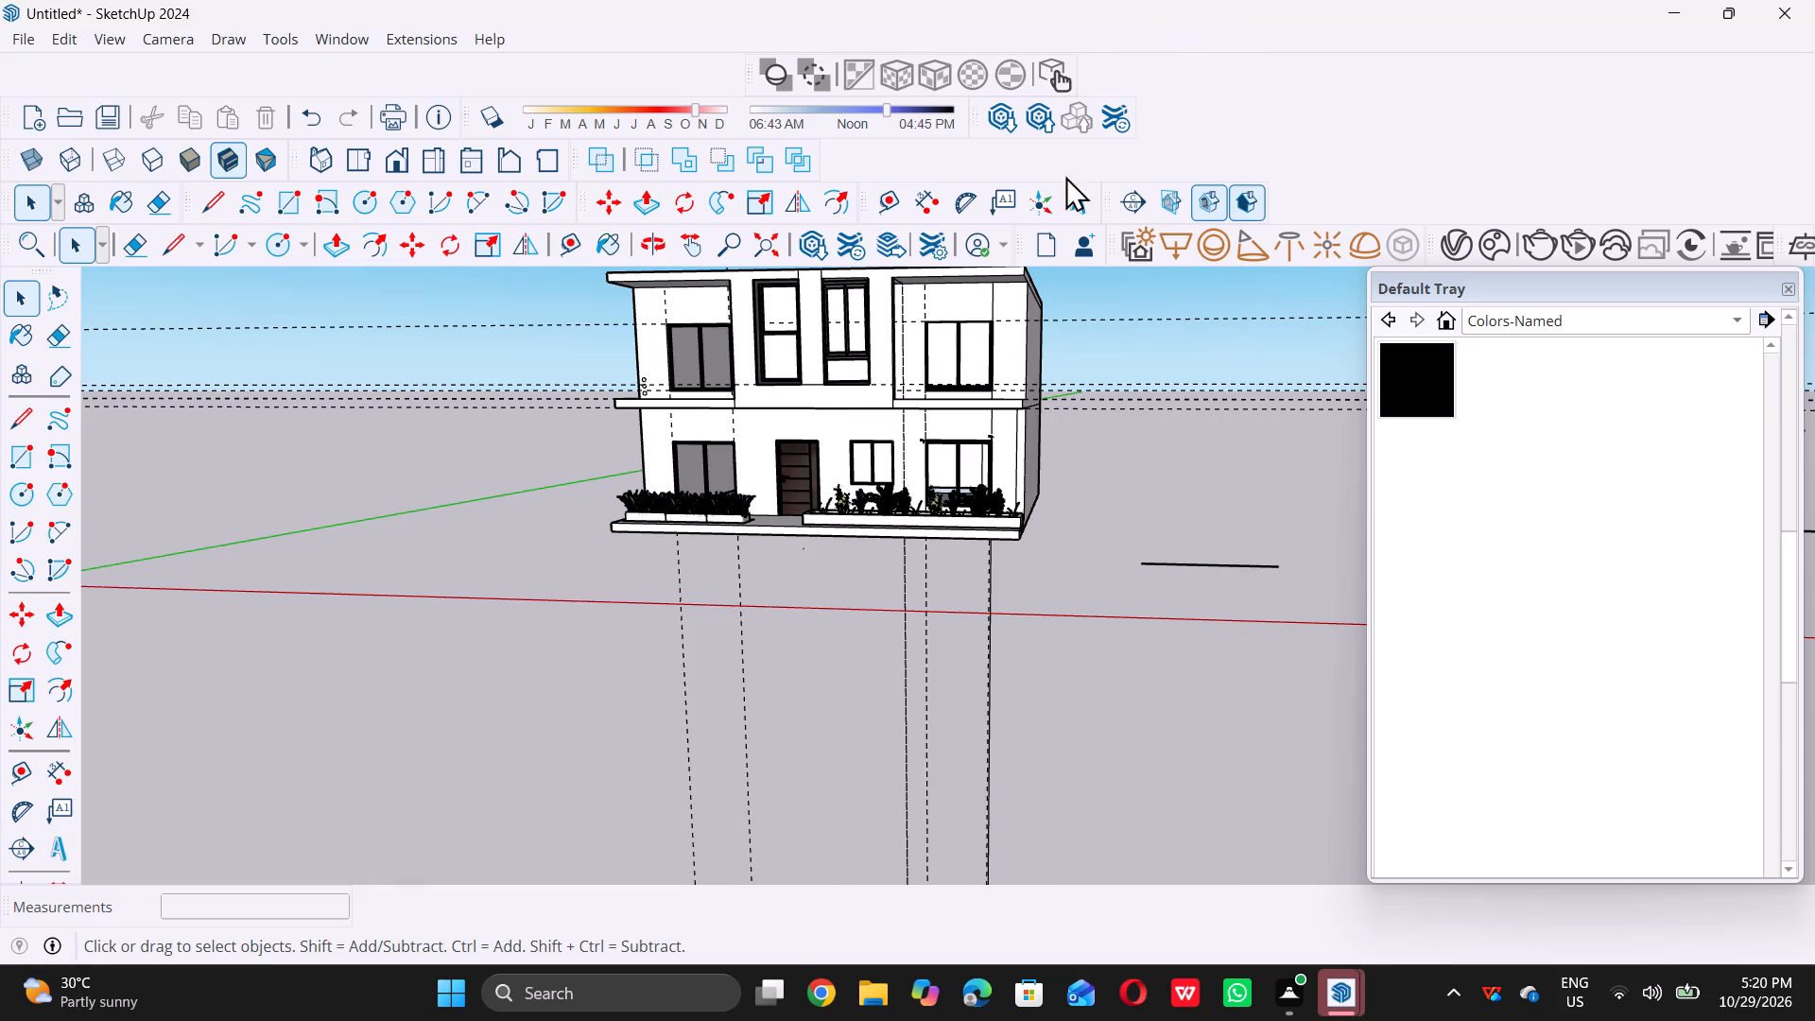
Import the saved balcony railing, place it on the open ground beside the house, and clear the selection.
triple_click(17, 43)
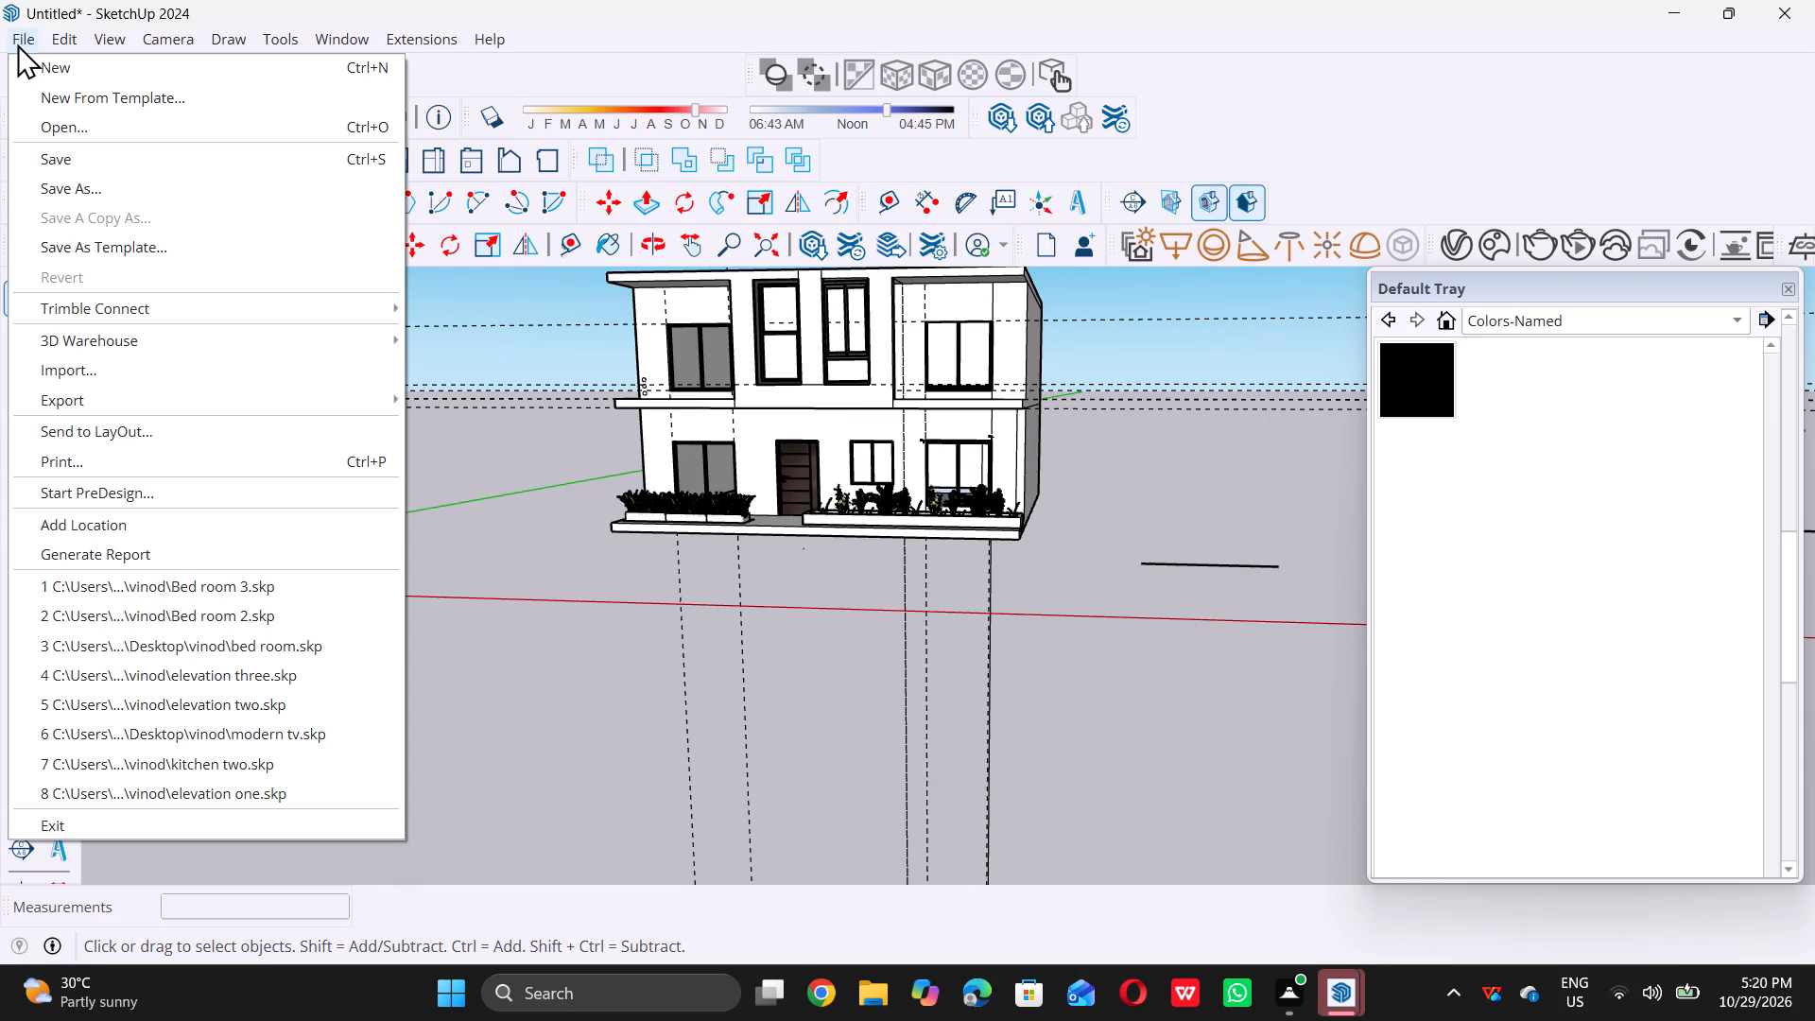
double_click(85, 376)
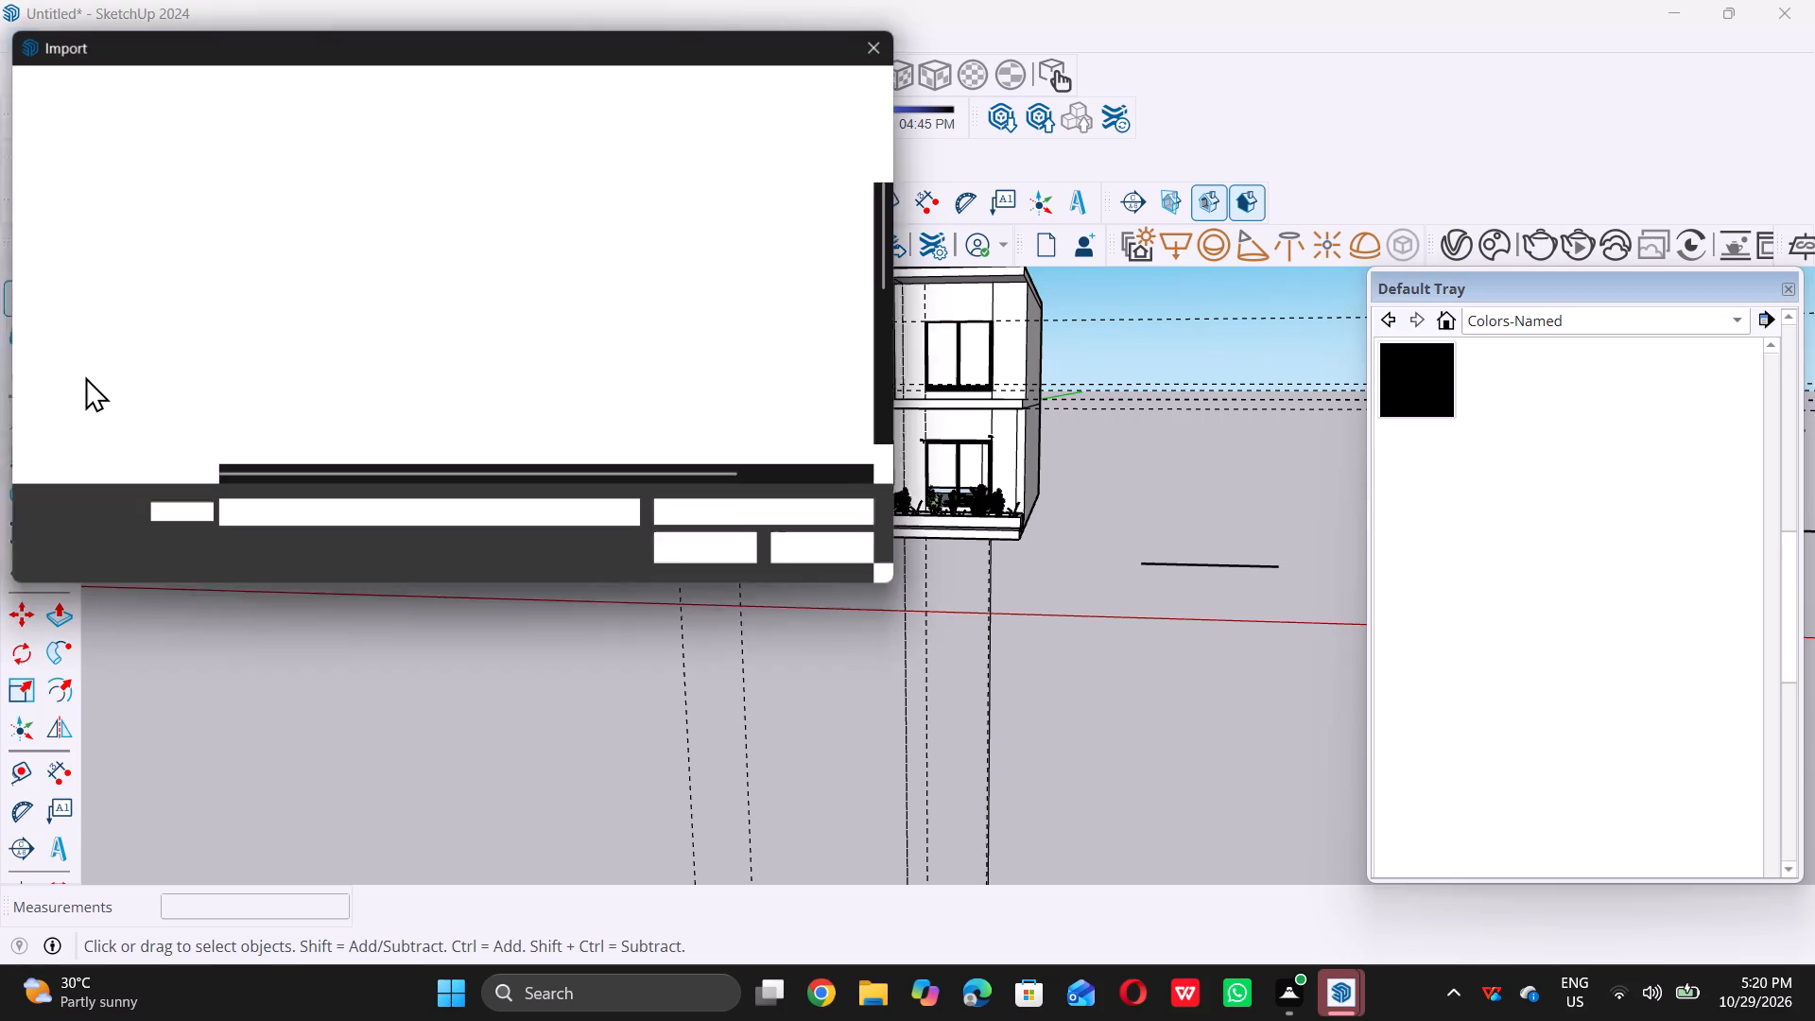
double_click(348, 334)
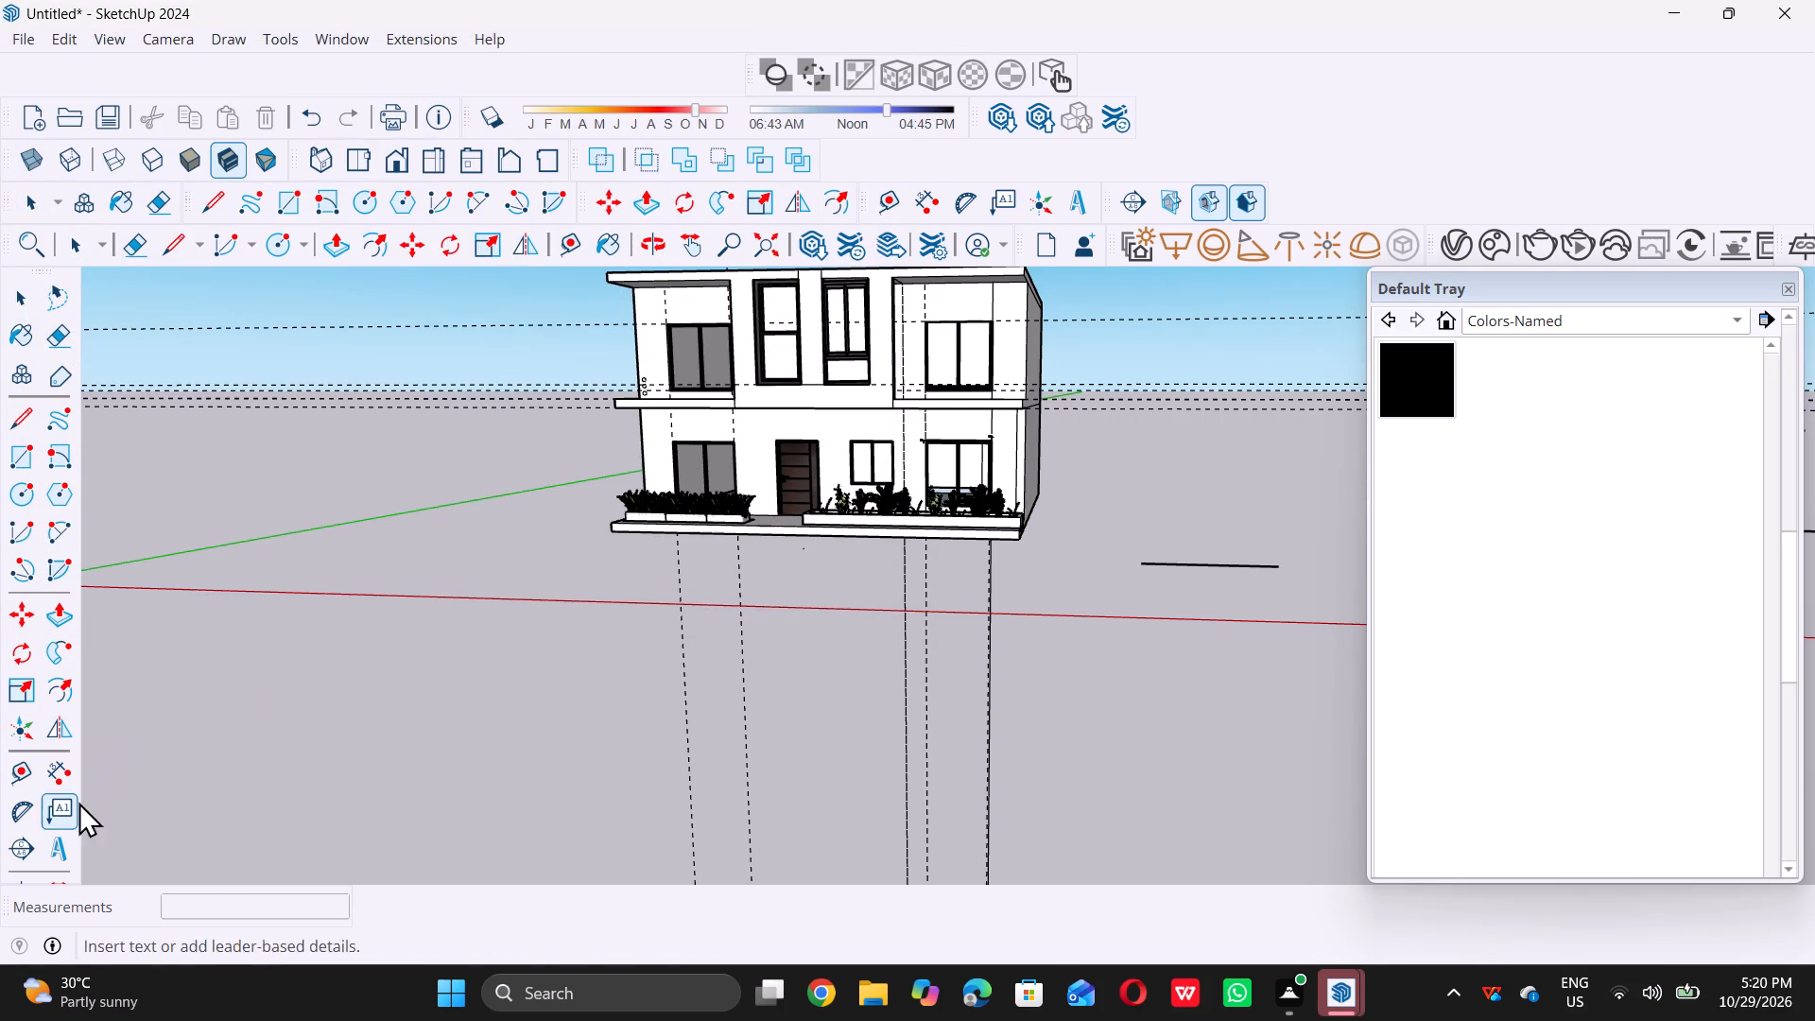
left_click(1066, 768)
key("space")
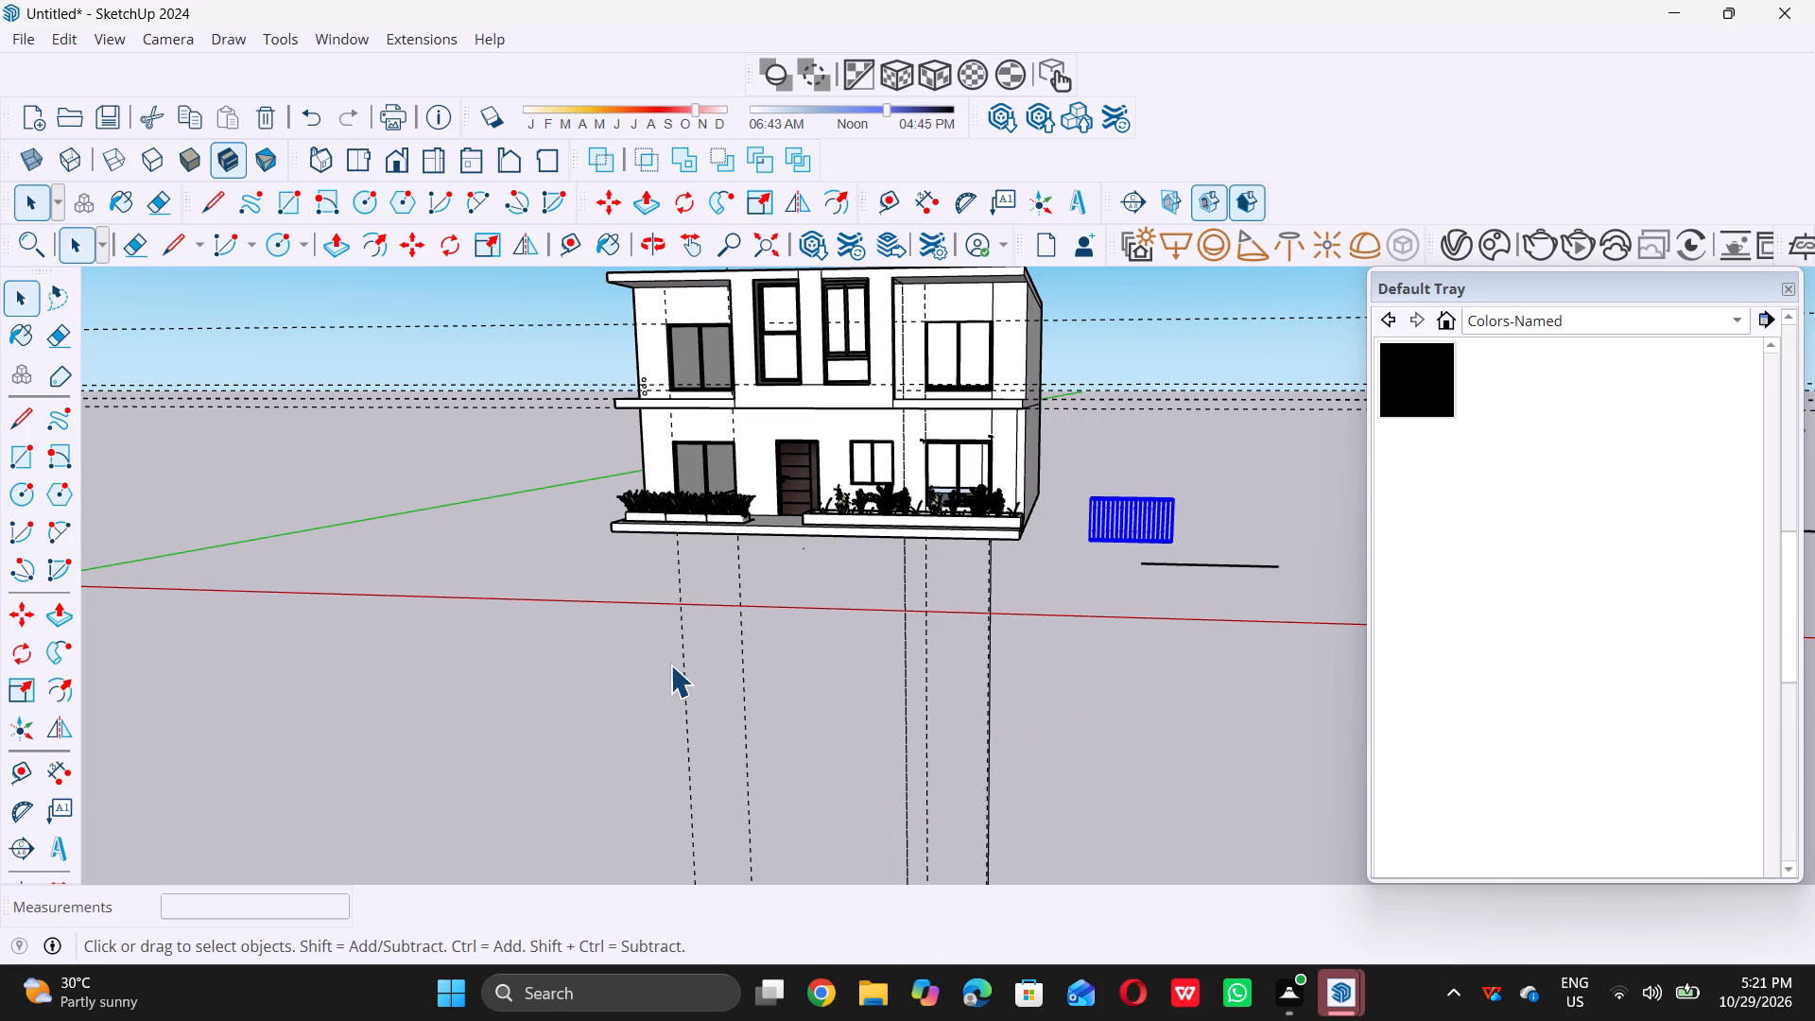
triple_click(607, 749)
Move the imported railing from the ground onto the left front balcony, snapping its lower end corner to the slab's front corner beside the central wall.
scroll(614, 407, "down", 1)
middle_click_drag(614, 406, 708, 557)
scroll(658, 467, "up", 3)
triple_click(1325, 632)
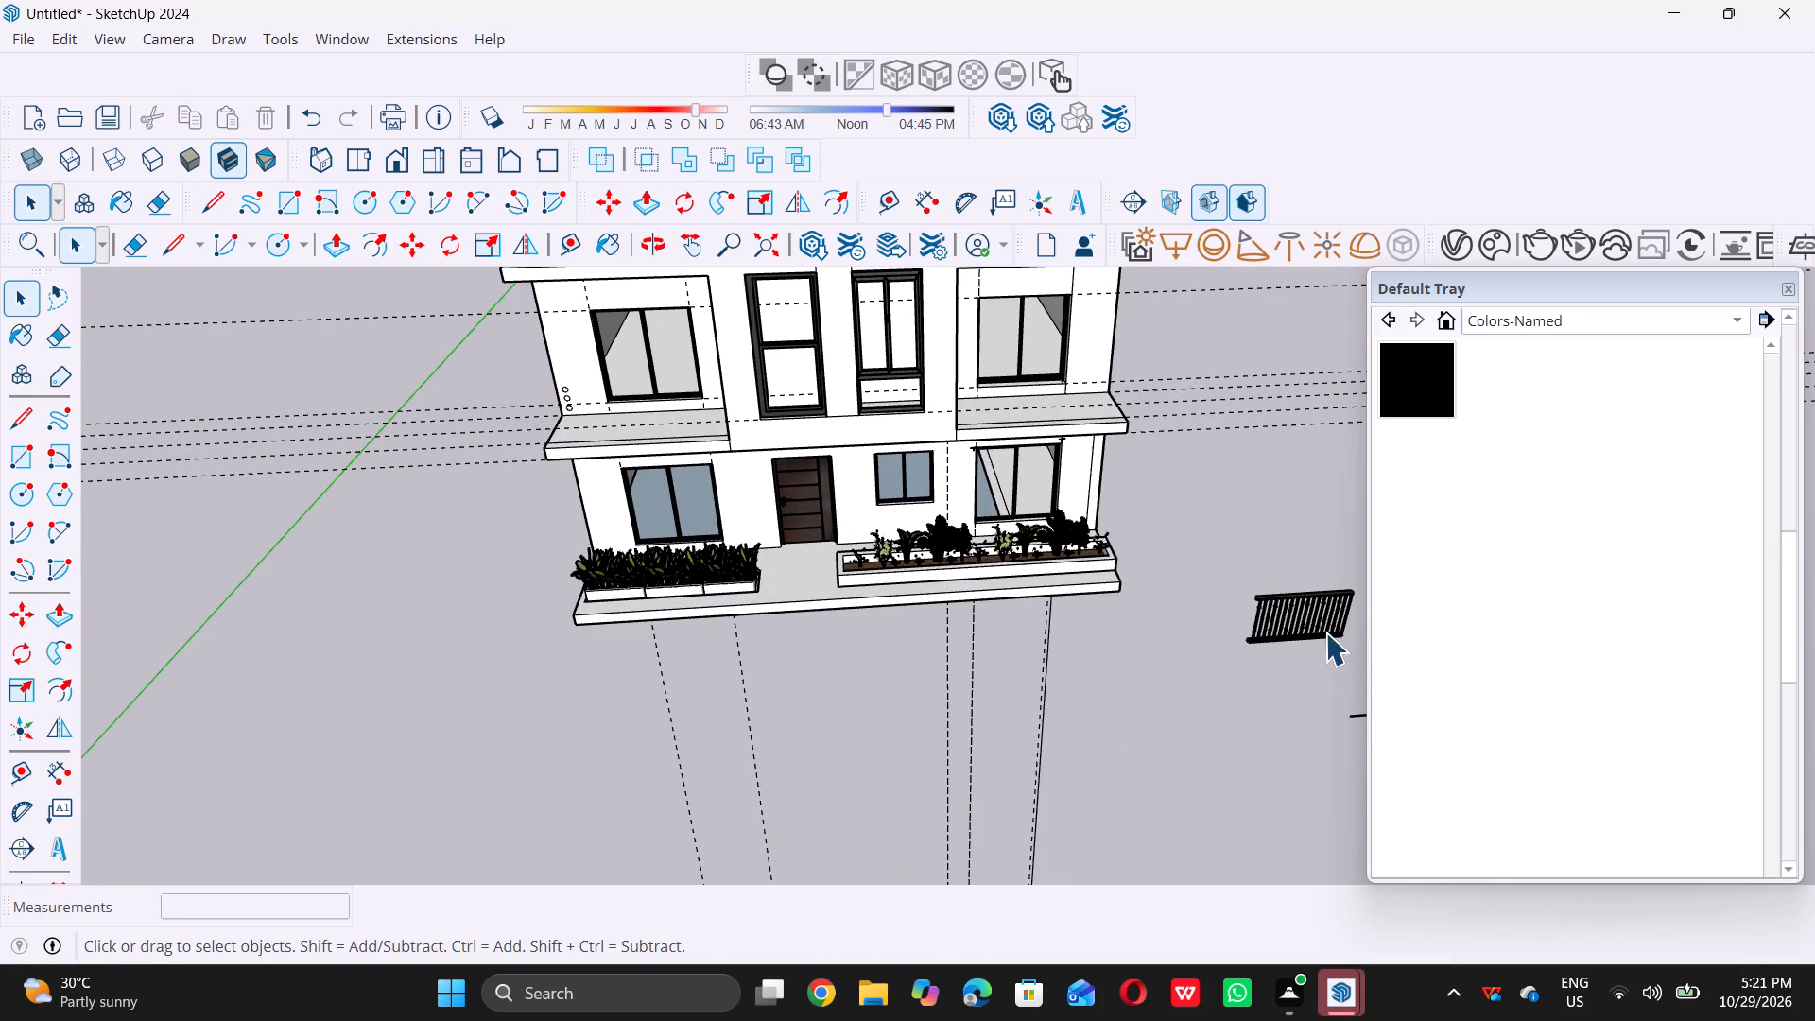
left_click(1127, 733)
double_click(1304, 640)
double_click(1059, 705)
scroll(936, 651, "down", 6)
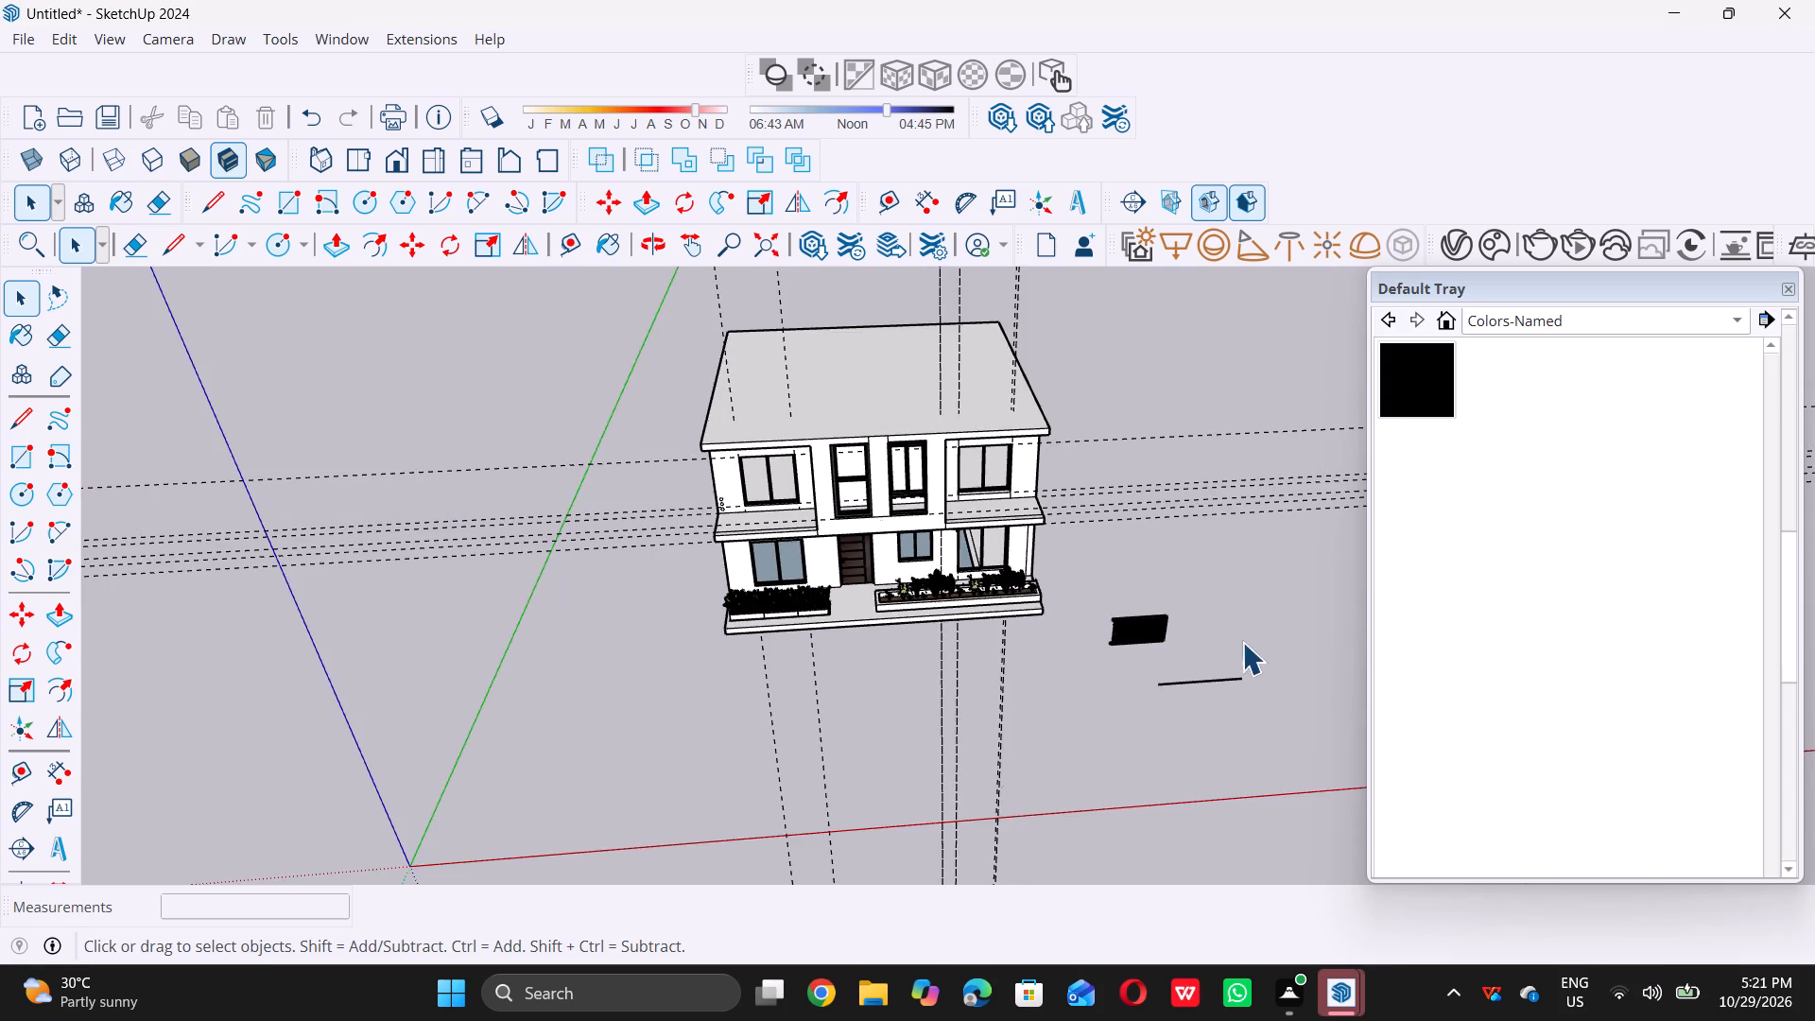
scroll(1232, 636, "up", 8)
left_click(1100, 626)
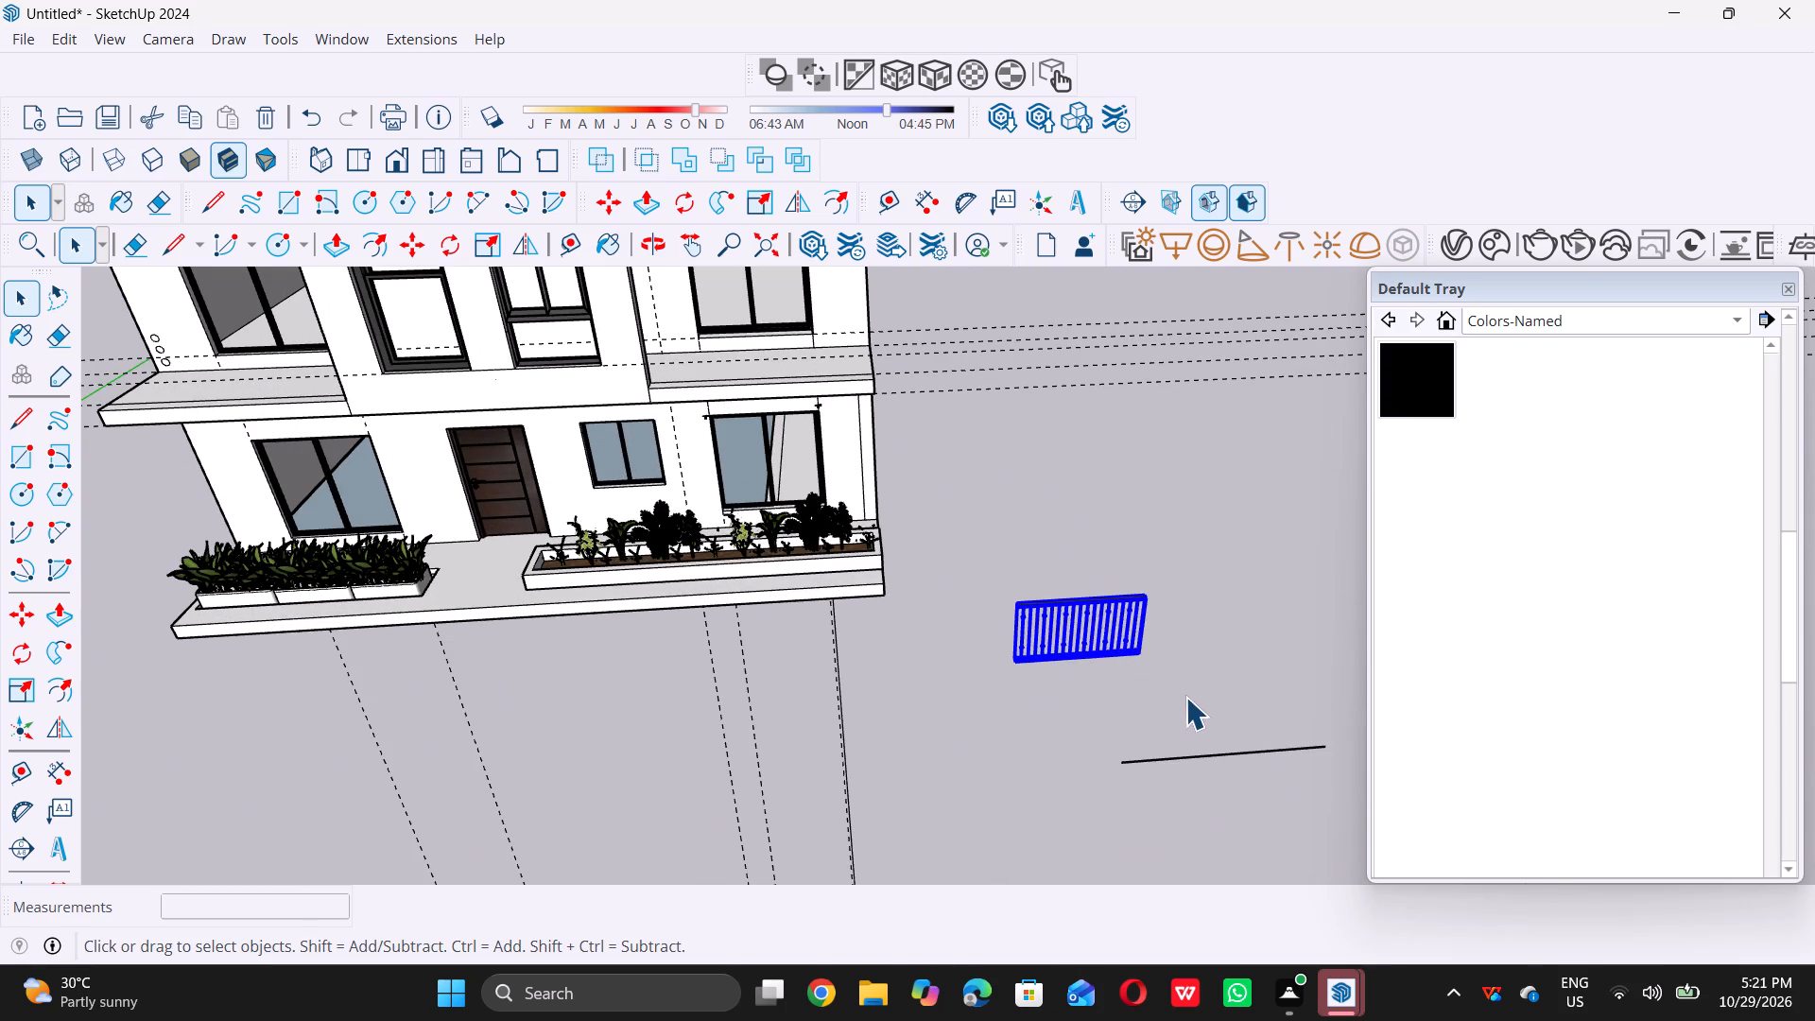
key("m")
scroll(1129, 667, "up", 15)
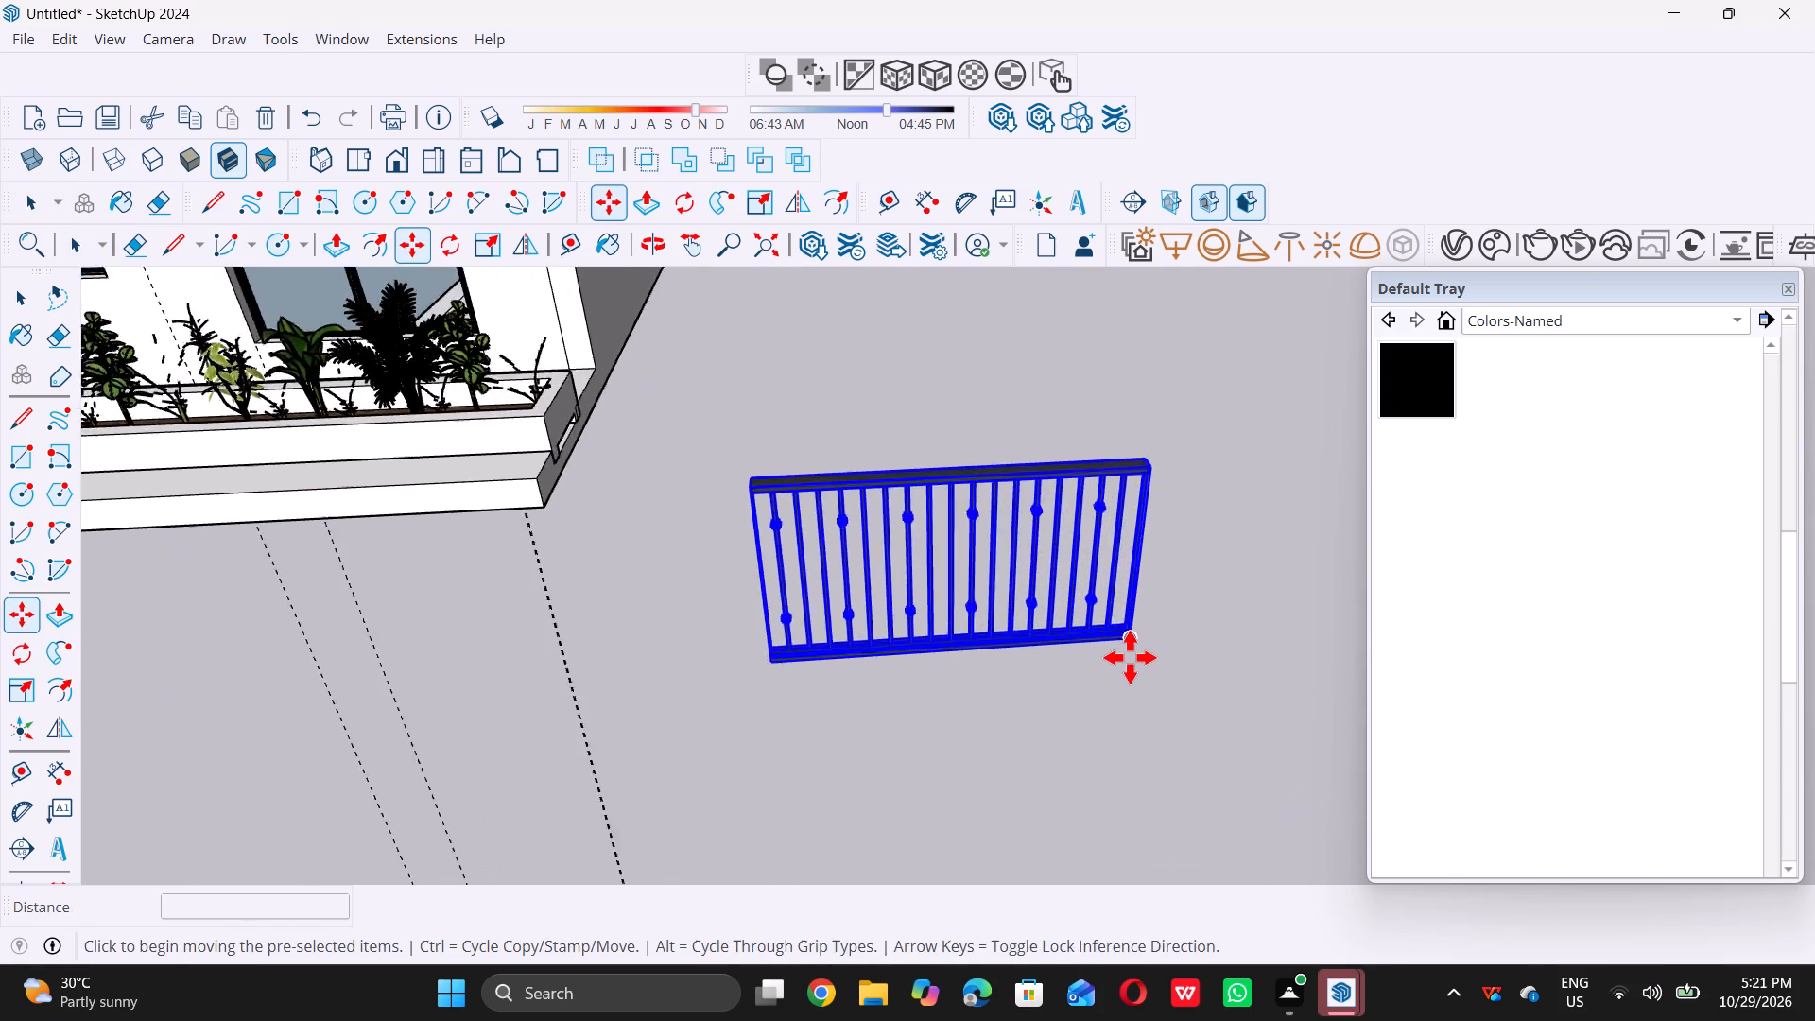
scroll(1130, 657, "up", 17)
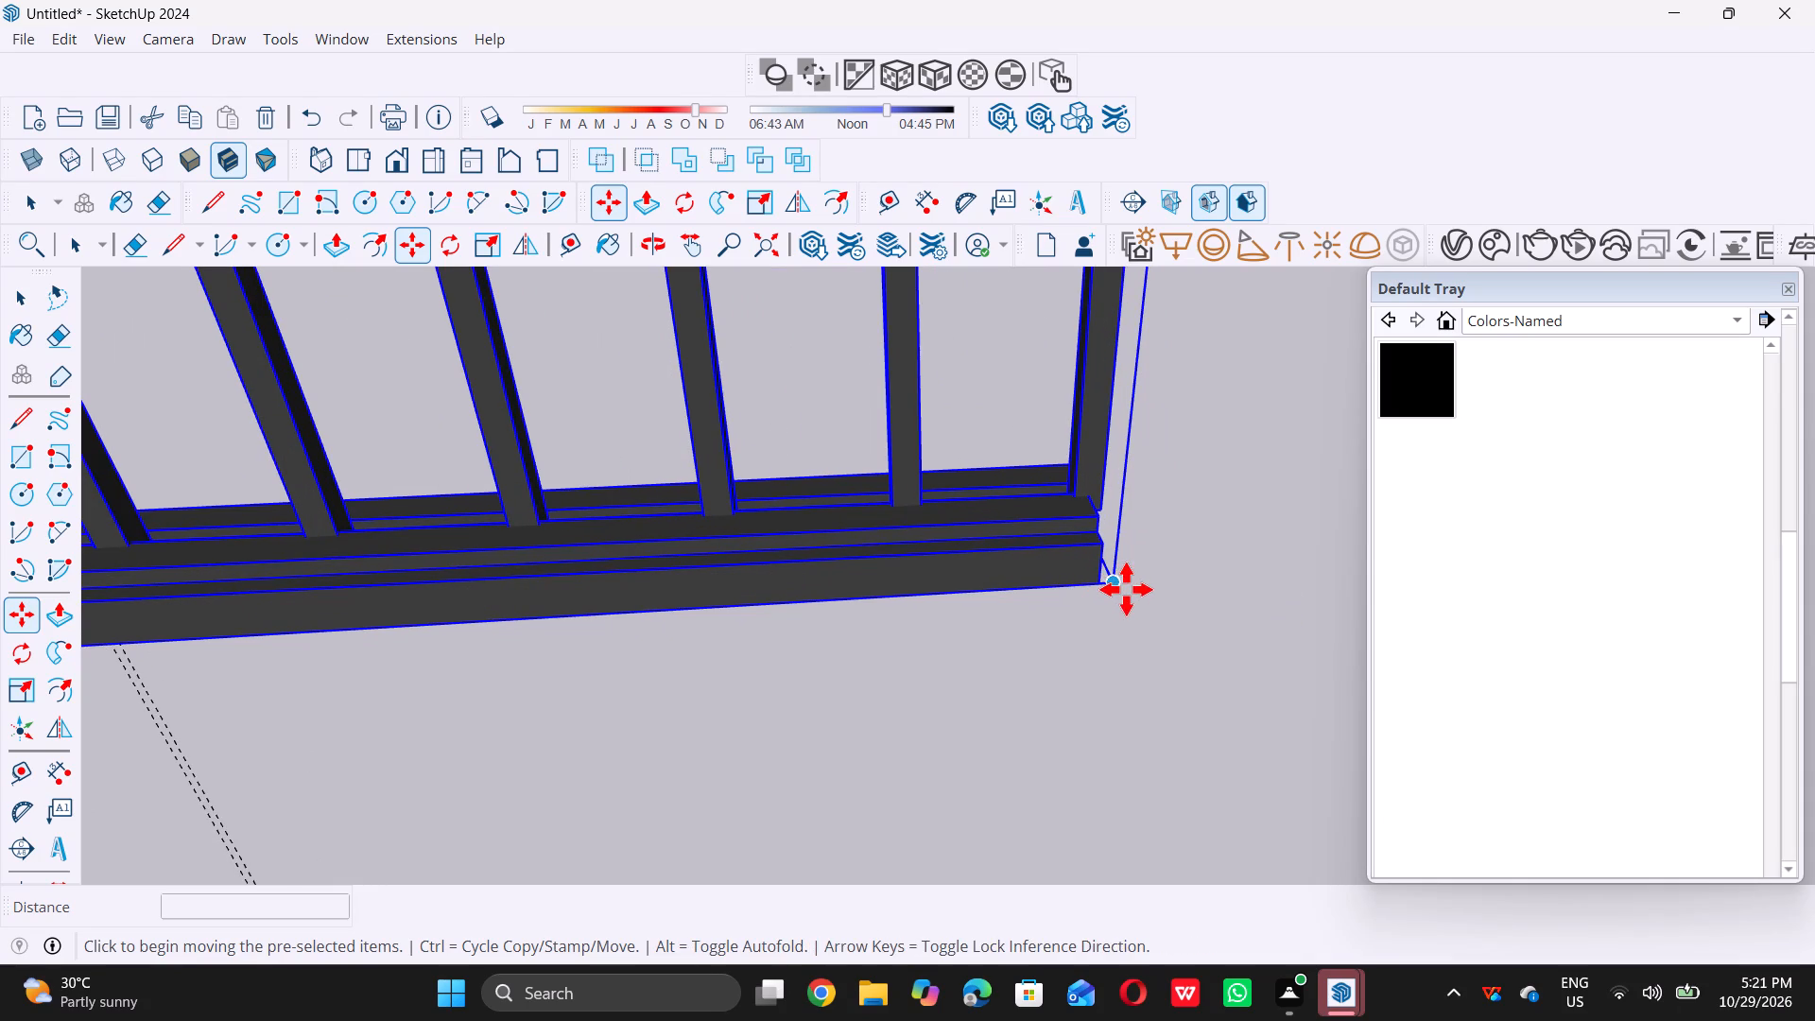
left_click(1128, 586)
scroll(1128, 586, "down", 9)
scroll(1129, 653, "up", 1)
scroll(1129, 653, "down", 16)
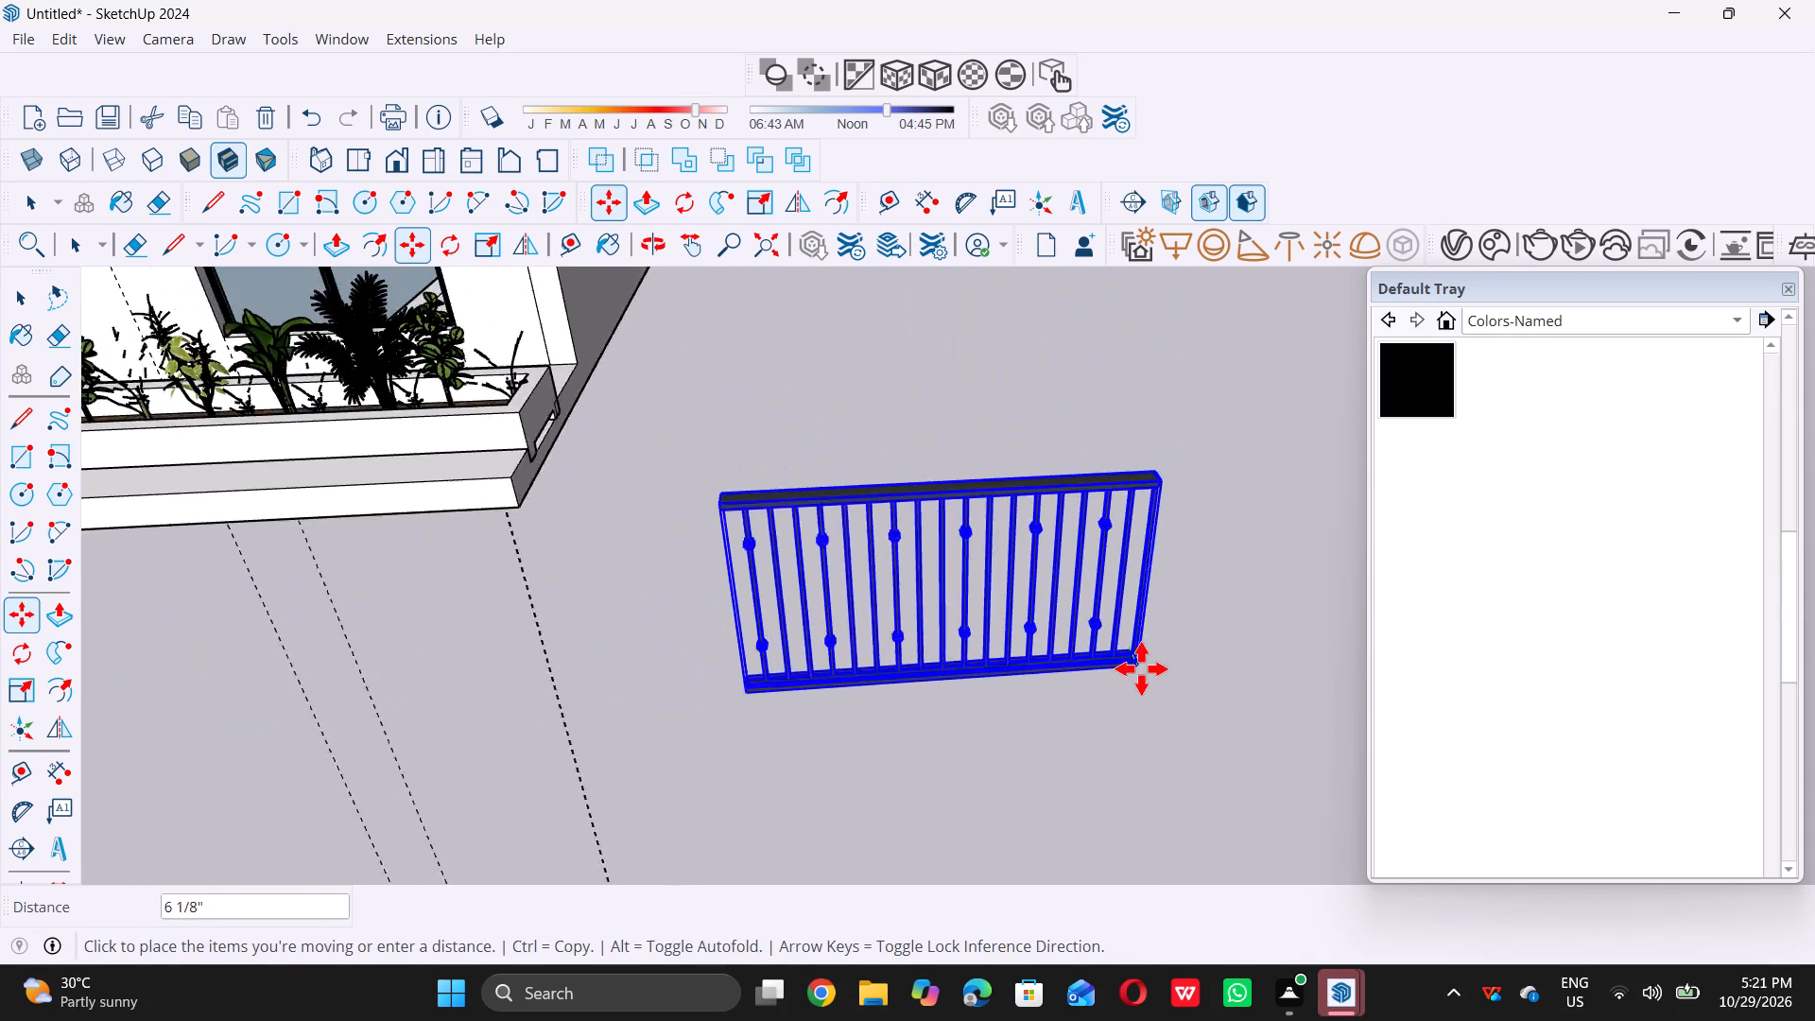
scroll(1141, 668, "down", 17)
scroll(452, 471, "up", 3)
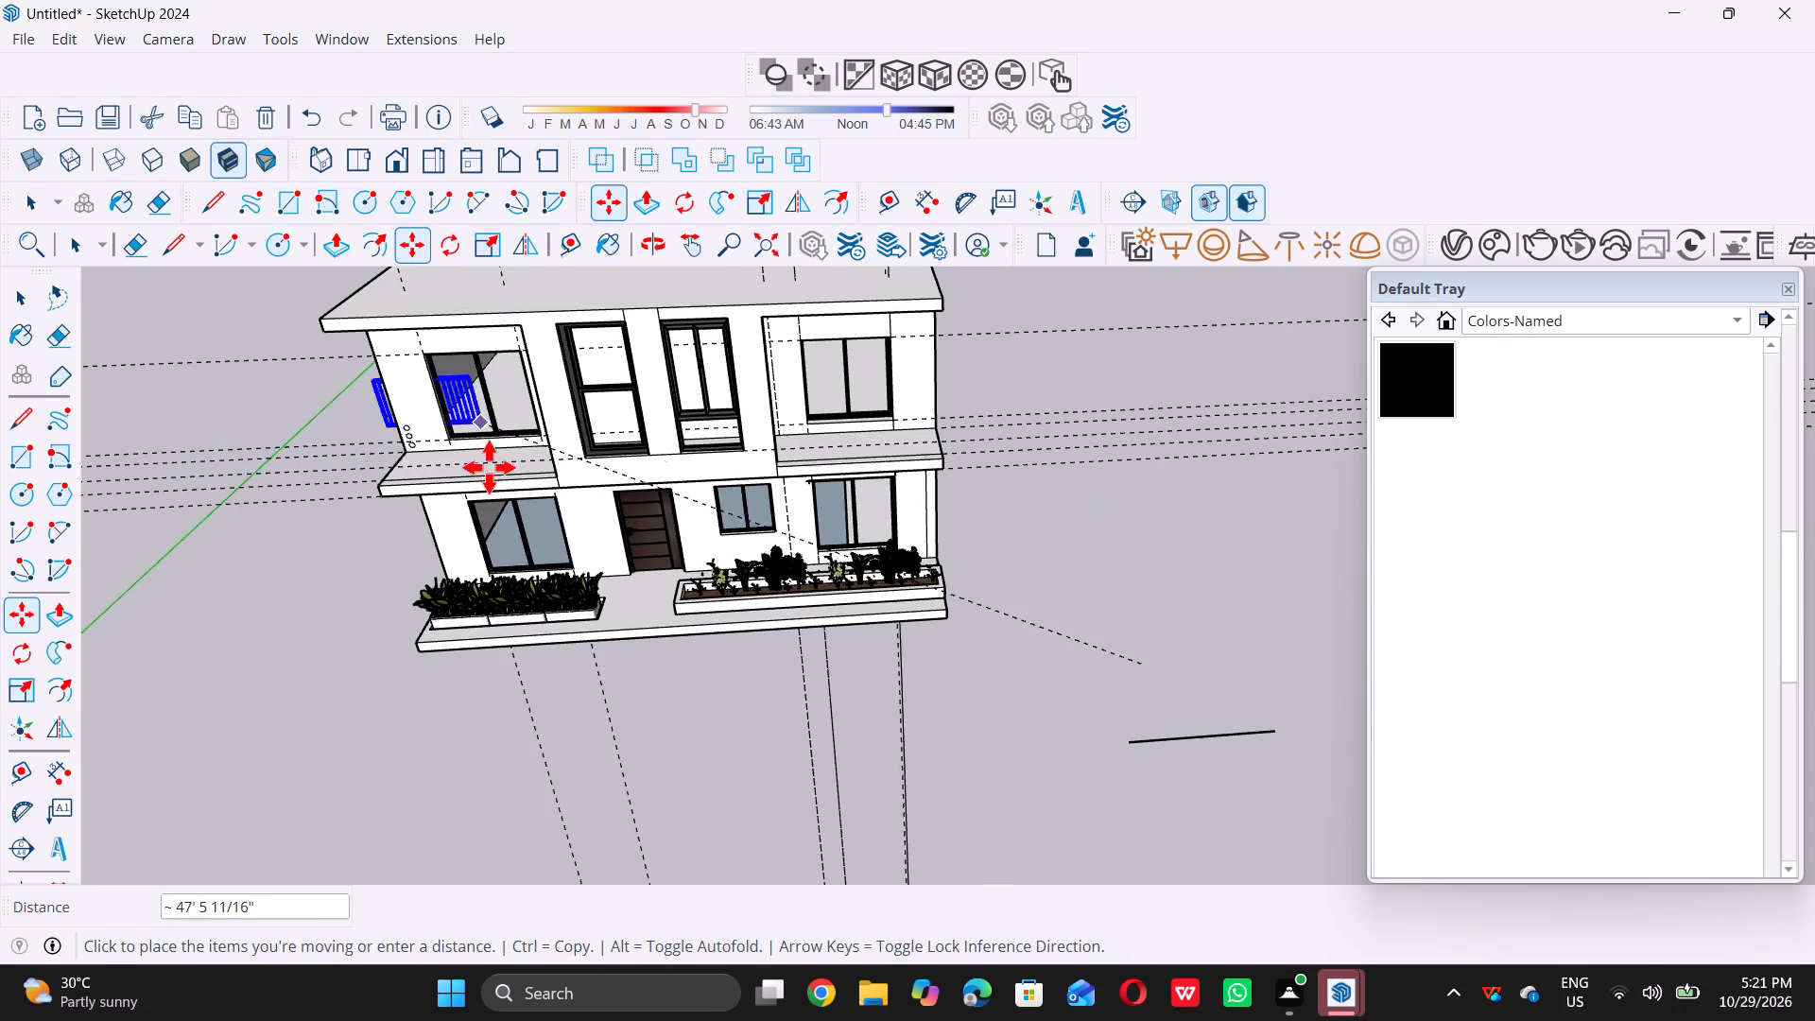
scroll(489, 467, "up", 7)
scroll(594, 466, "up", 10)
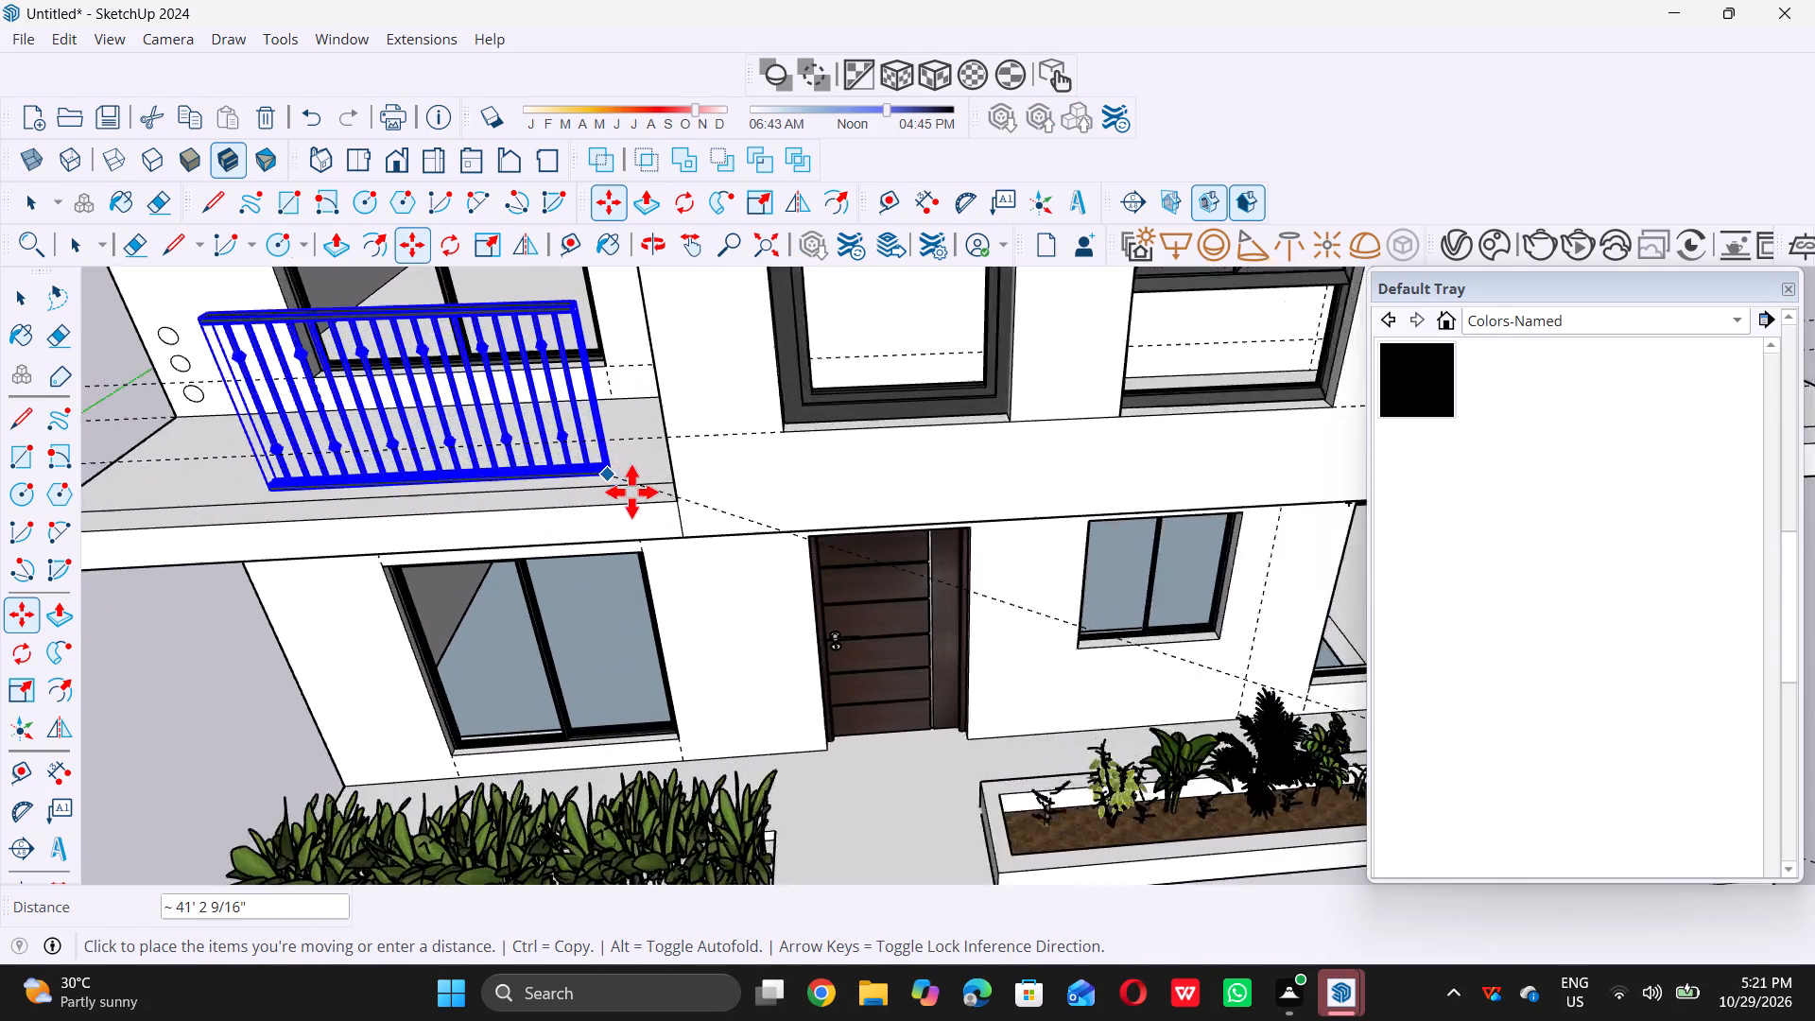
middle_click_drag(636, 494, 666, 500)
middle_click(669, 500)
scroll(675, 507, "up", 4)
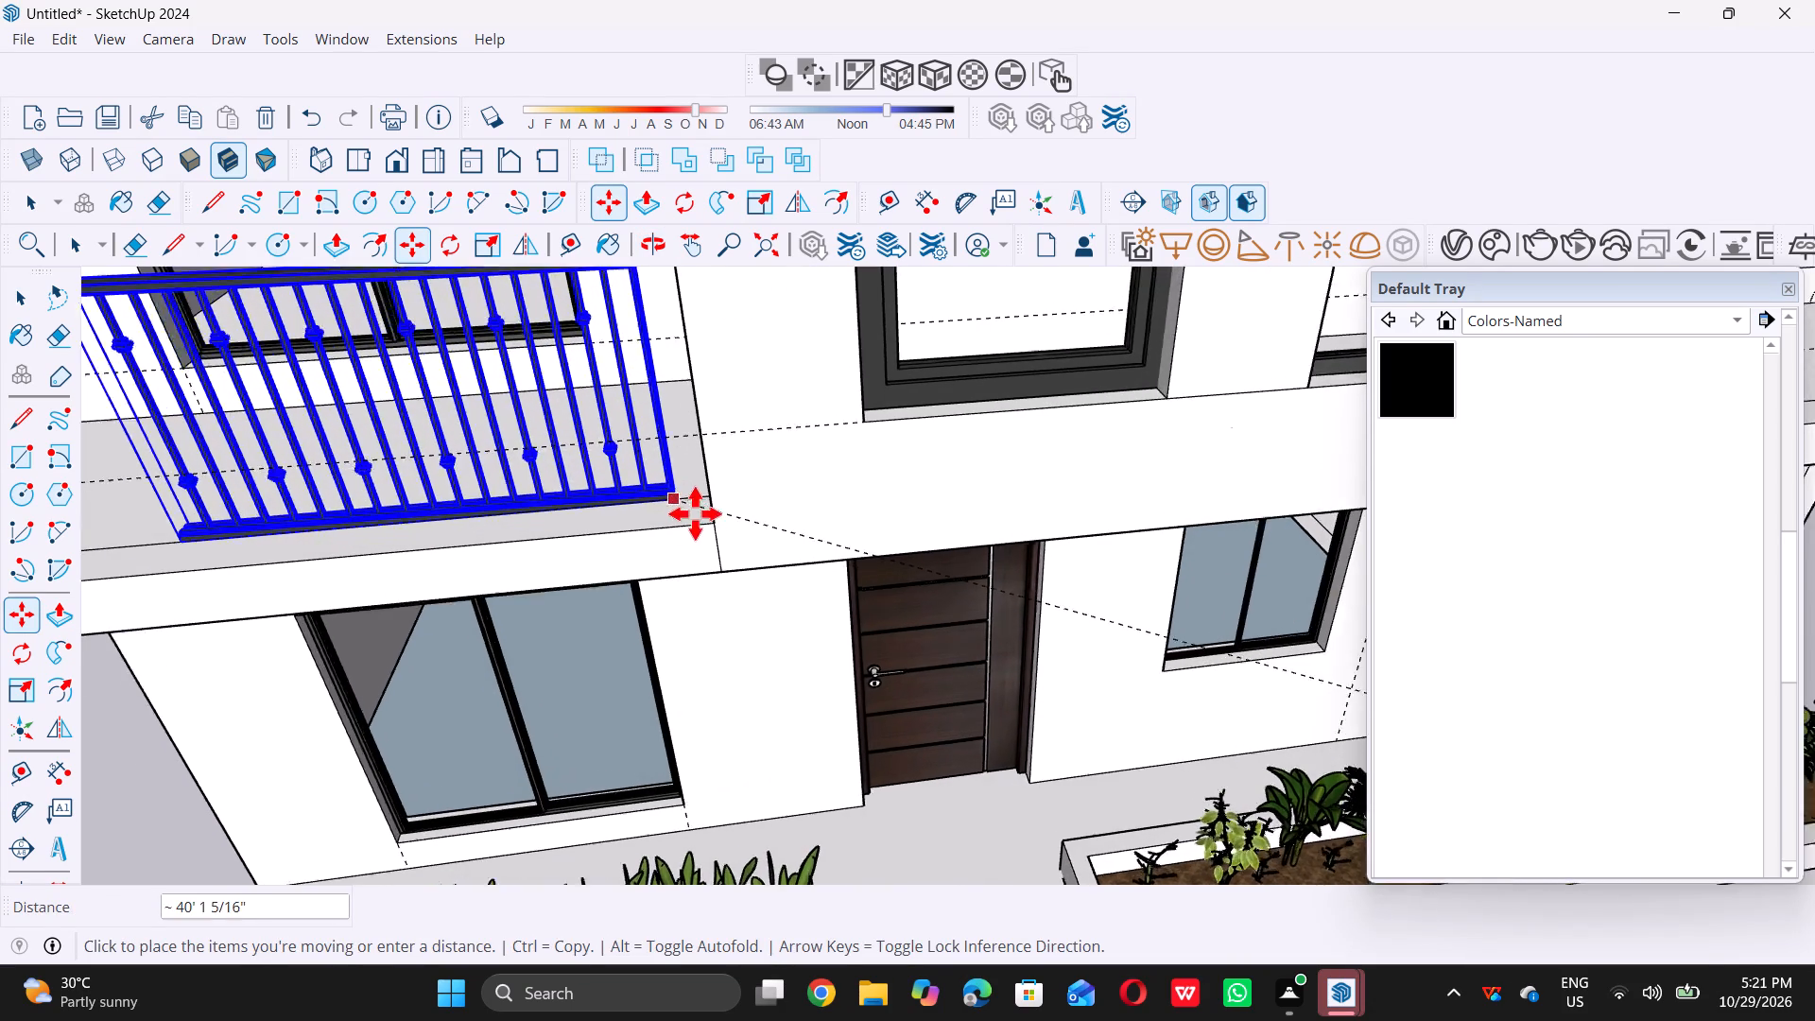
scroll(695, 513, "up", 20)
scroll(695, 513, "up", 6)
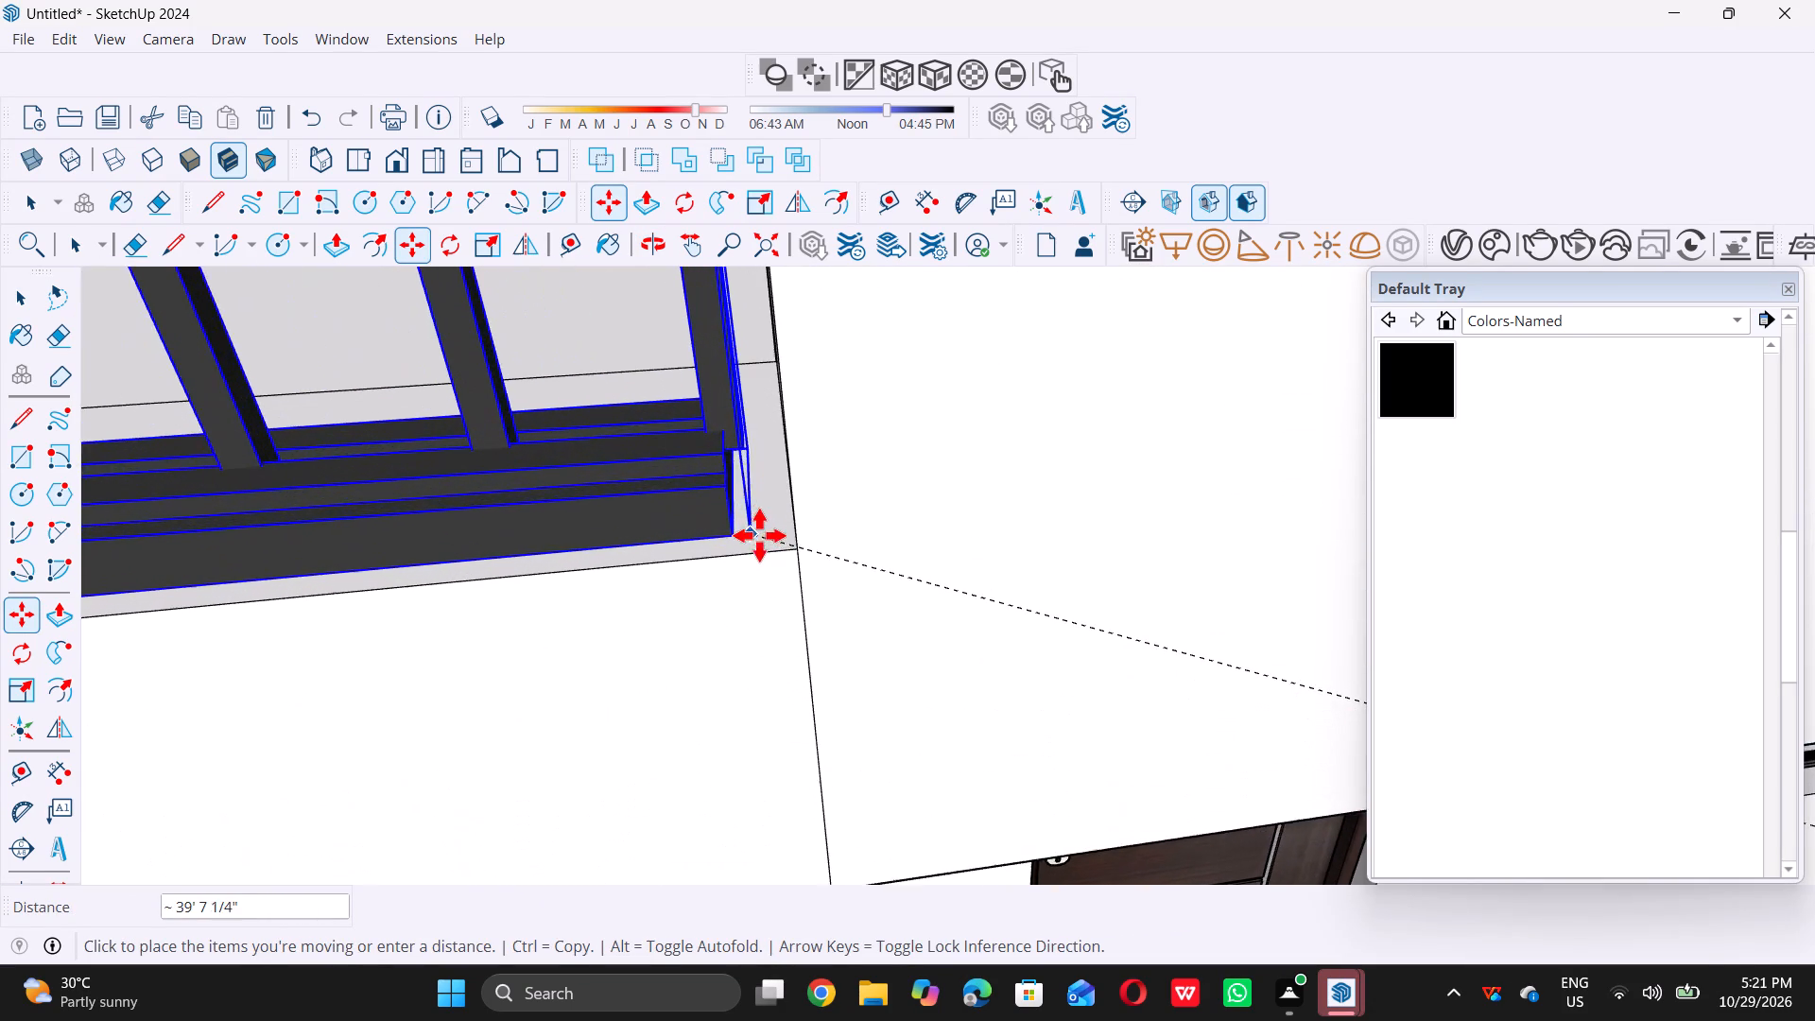
scroll(759, 535, "up", 1)
scroll(759, 535, "down", 2)
middle_click_drag(773, 529, 805, 520)
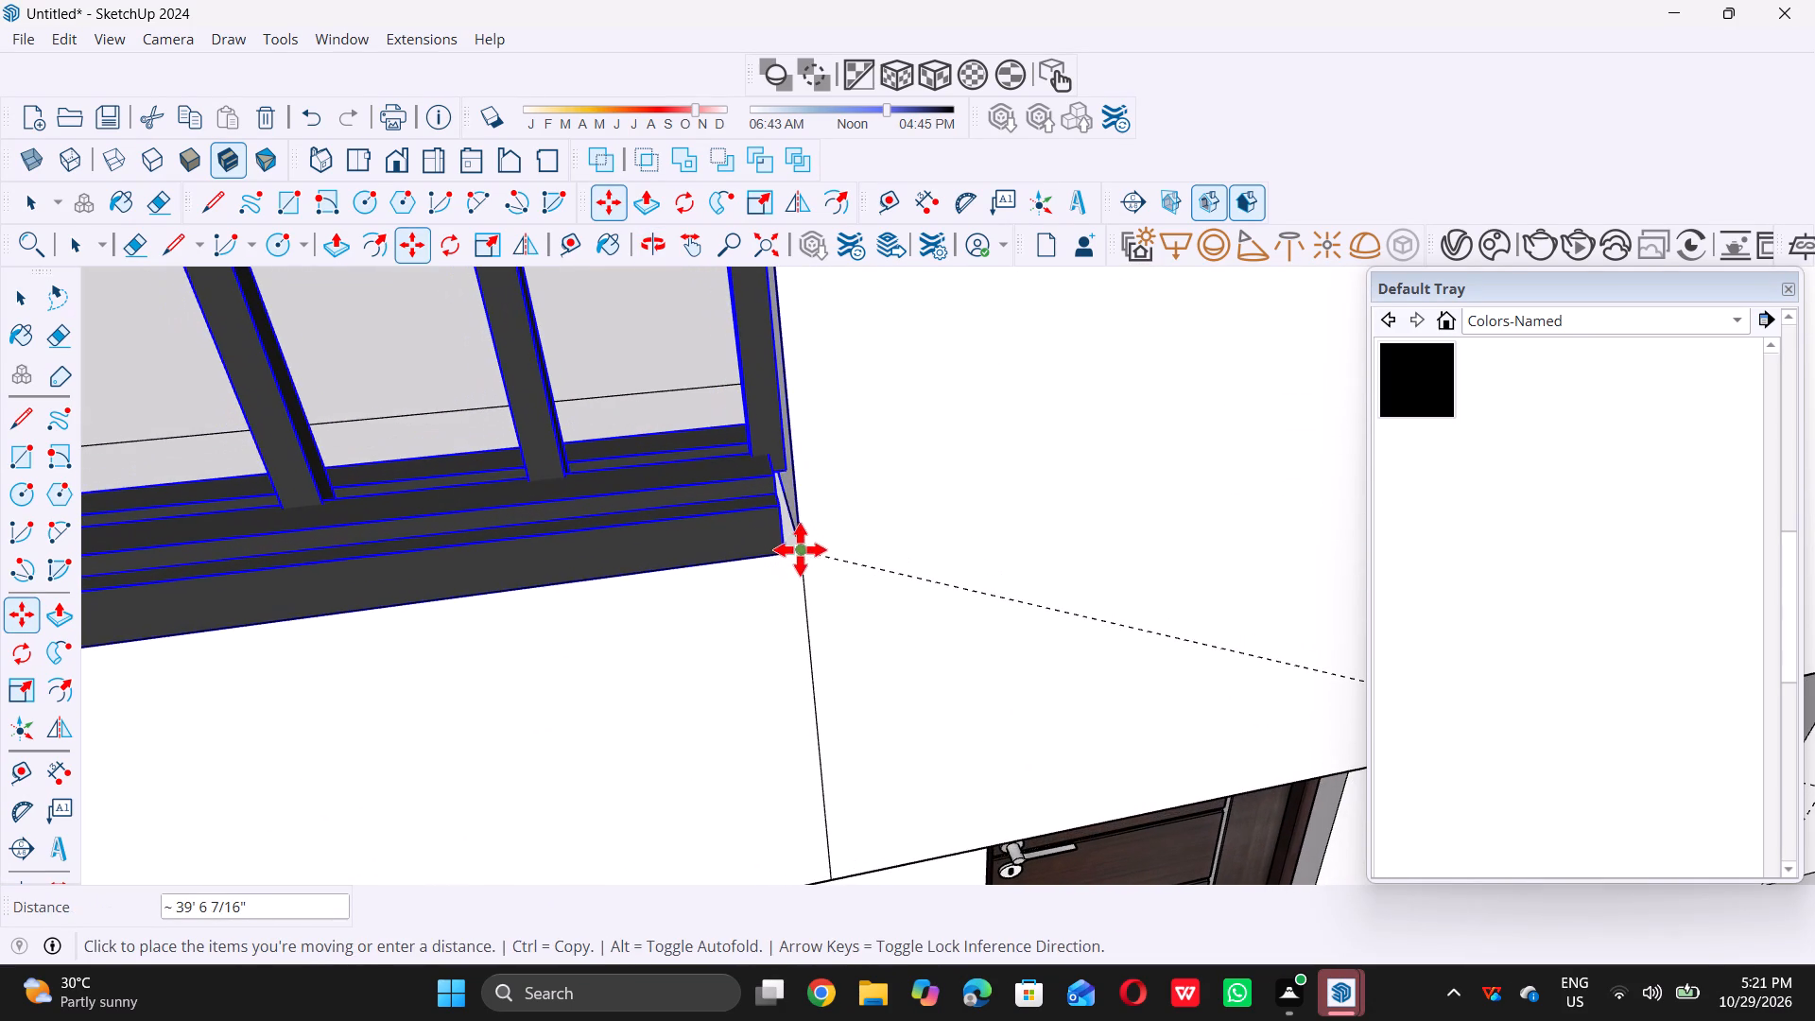
scroll(771, 545, "up", 10)
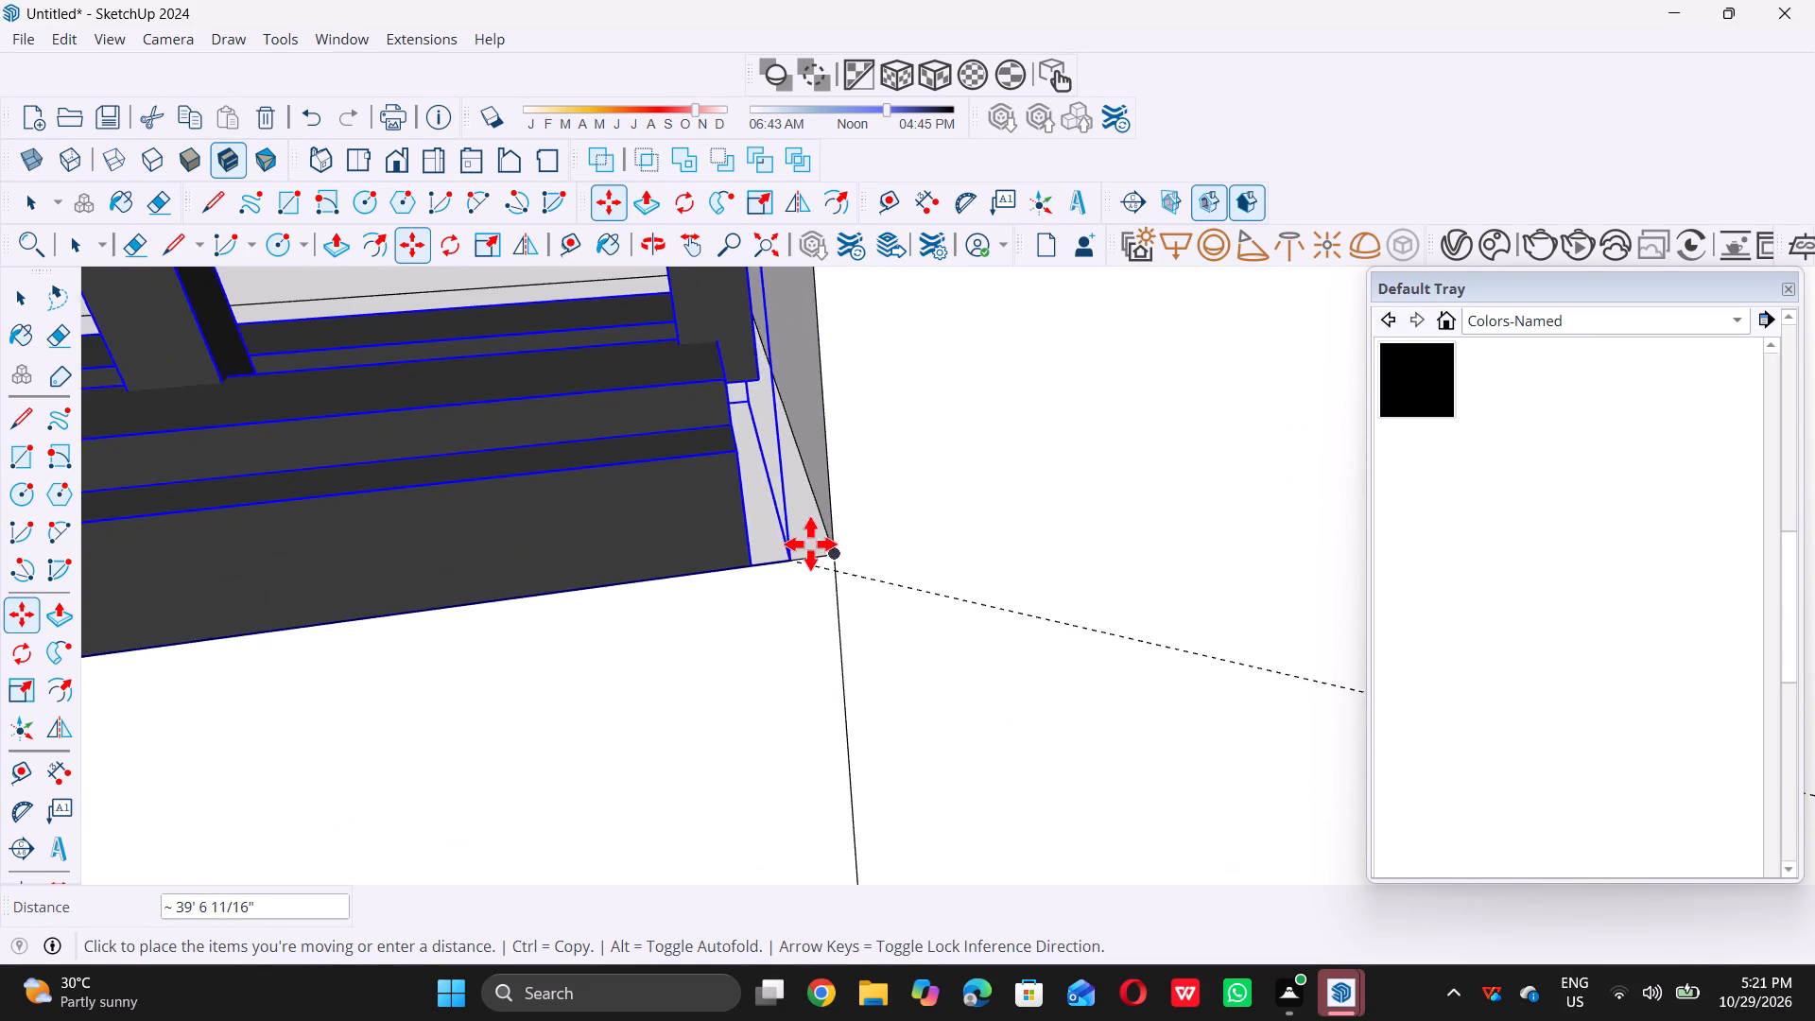
left_click(835, 544)
Examine how the railing's lower corner meets the balcony slab edge and the central wall.
middle_click_drag(836, 614, 812, 562)
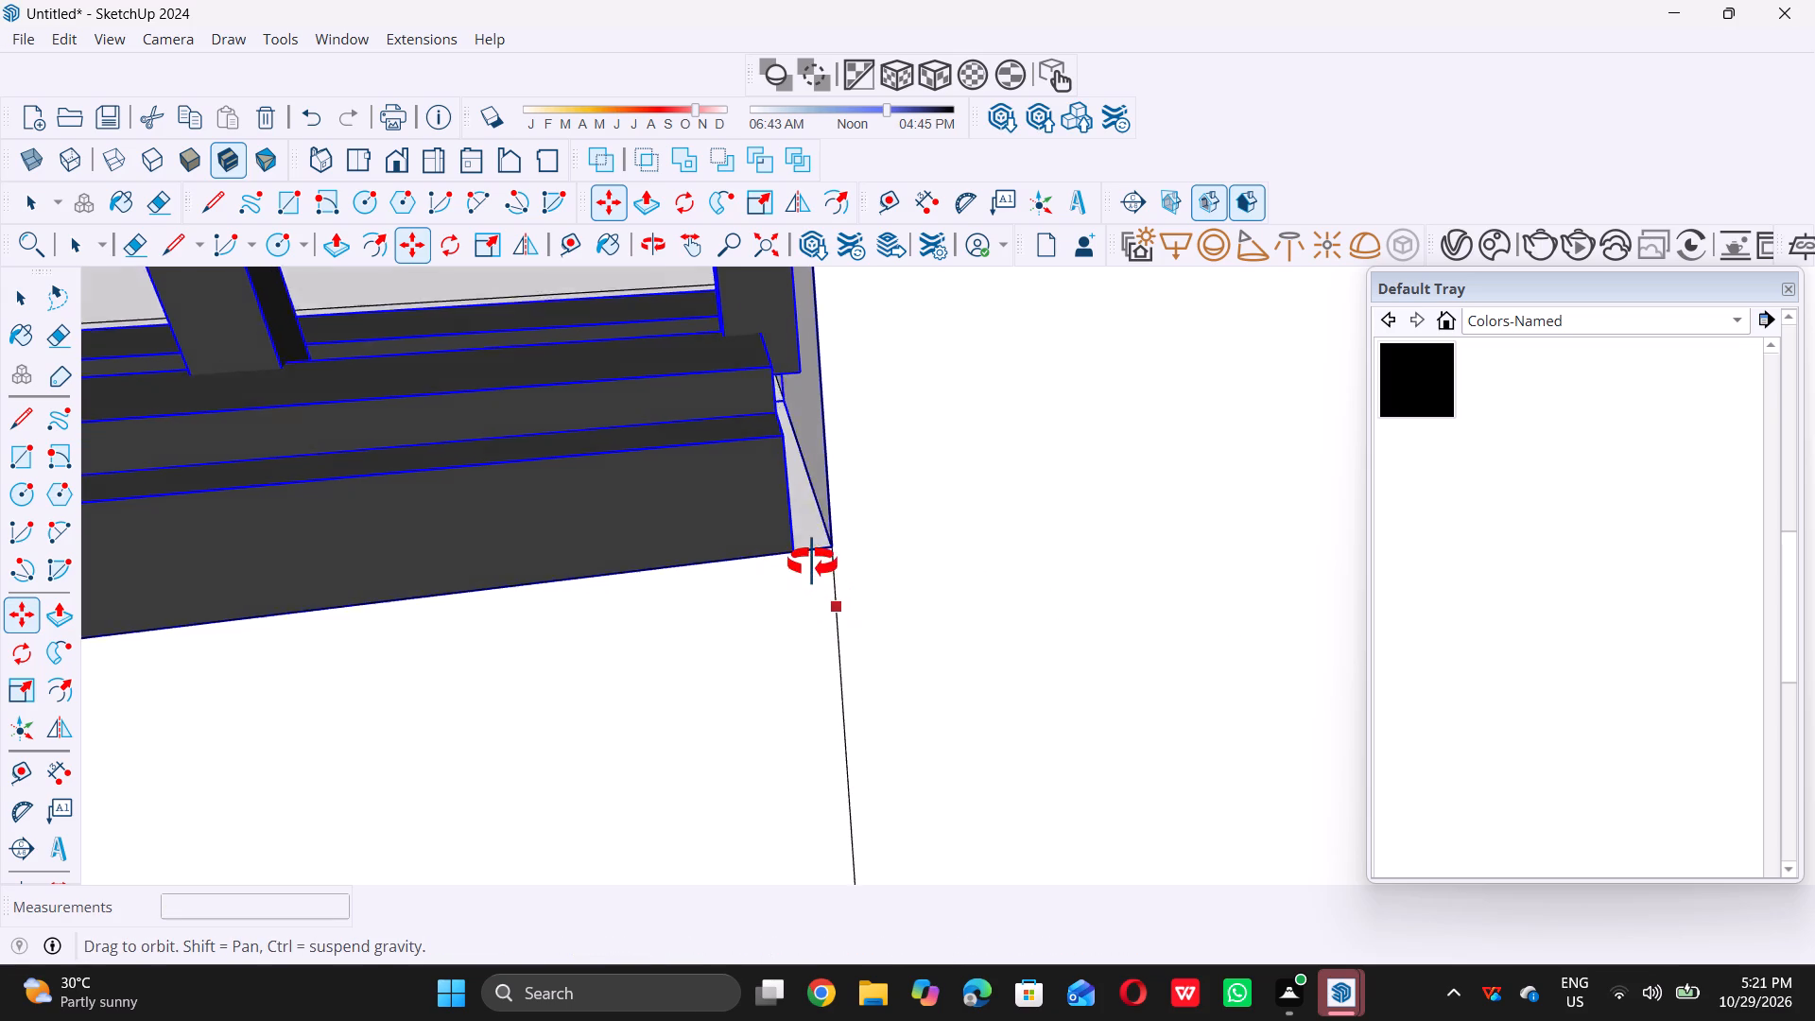
middle_click_drag(812, 562, 805, 545)
scroll(805, 546, "up", 1)
middle_click_drag(794, 506, 629, 395)
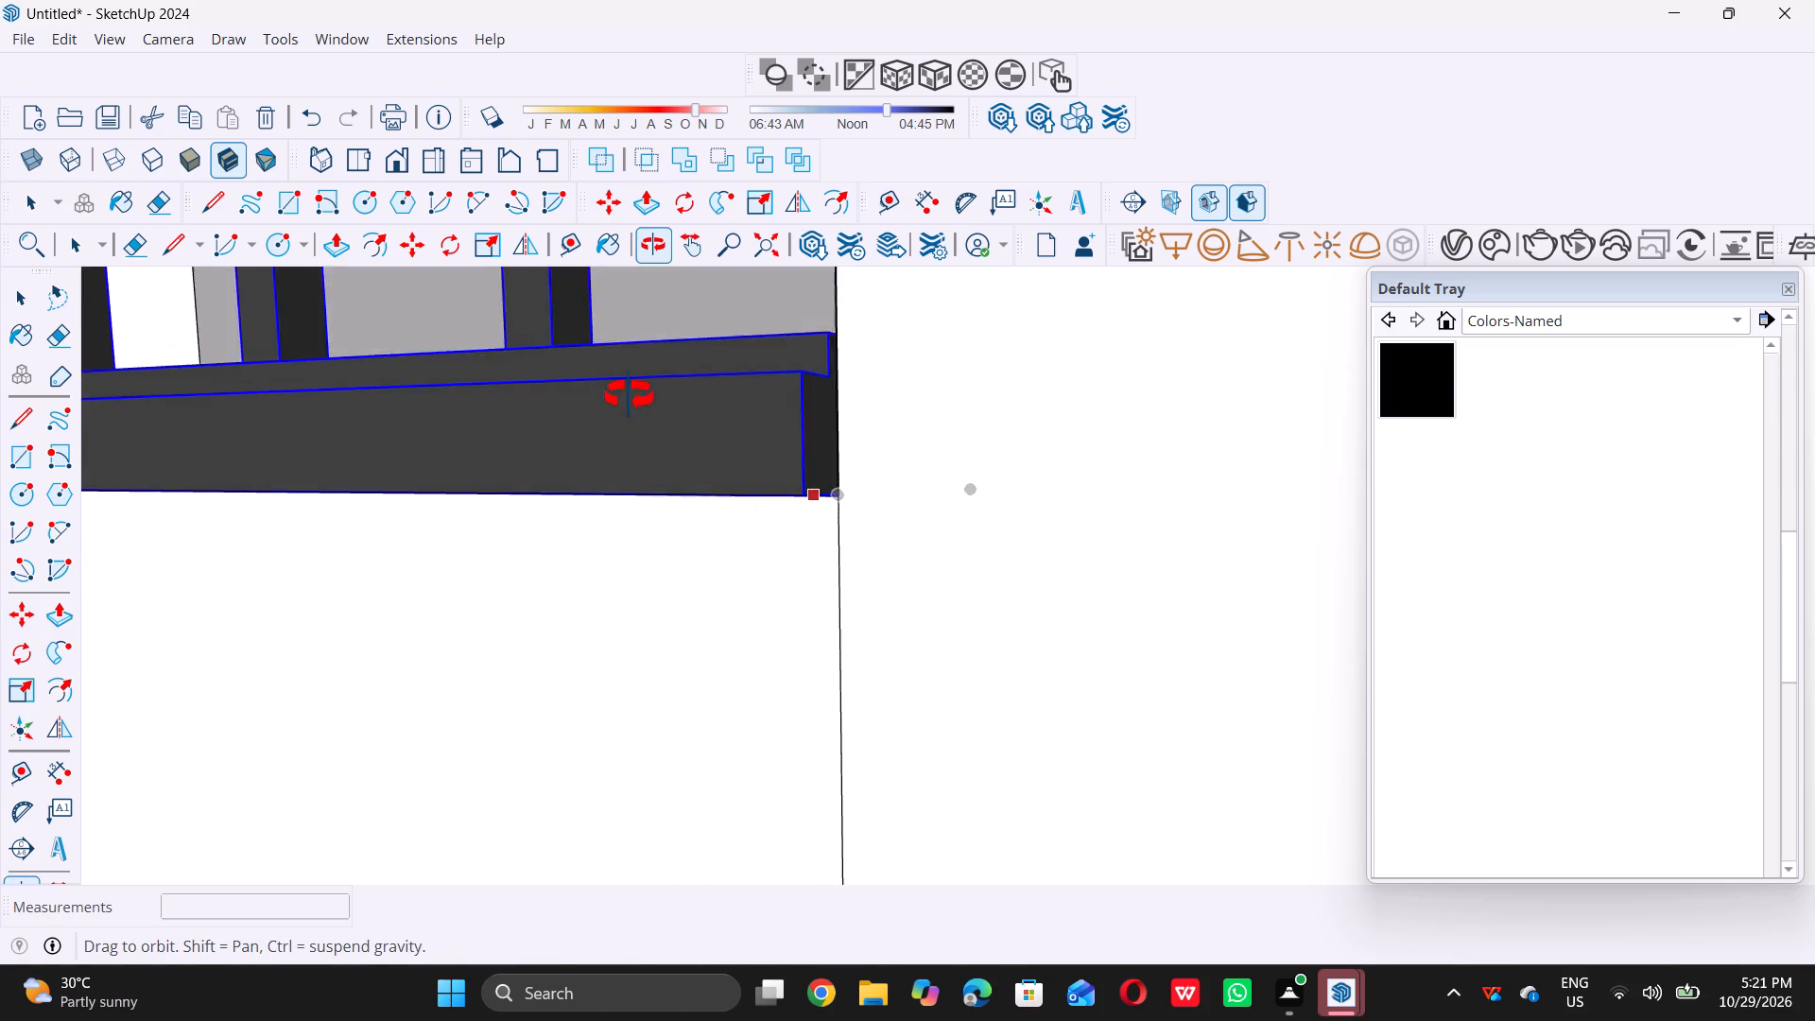
middle_click_drag(629, 395, 804, 427)
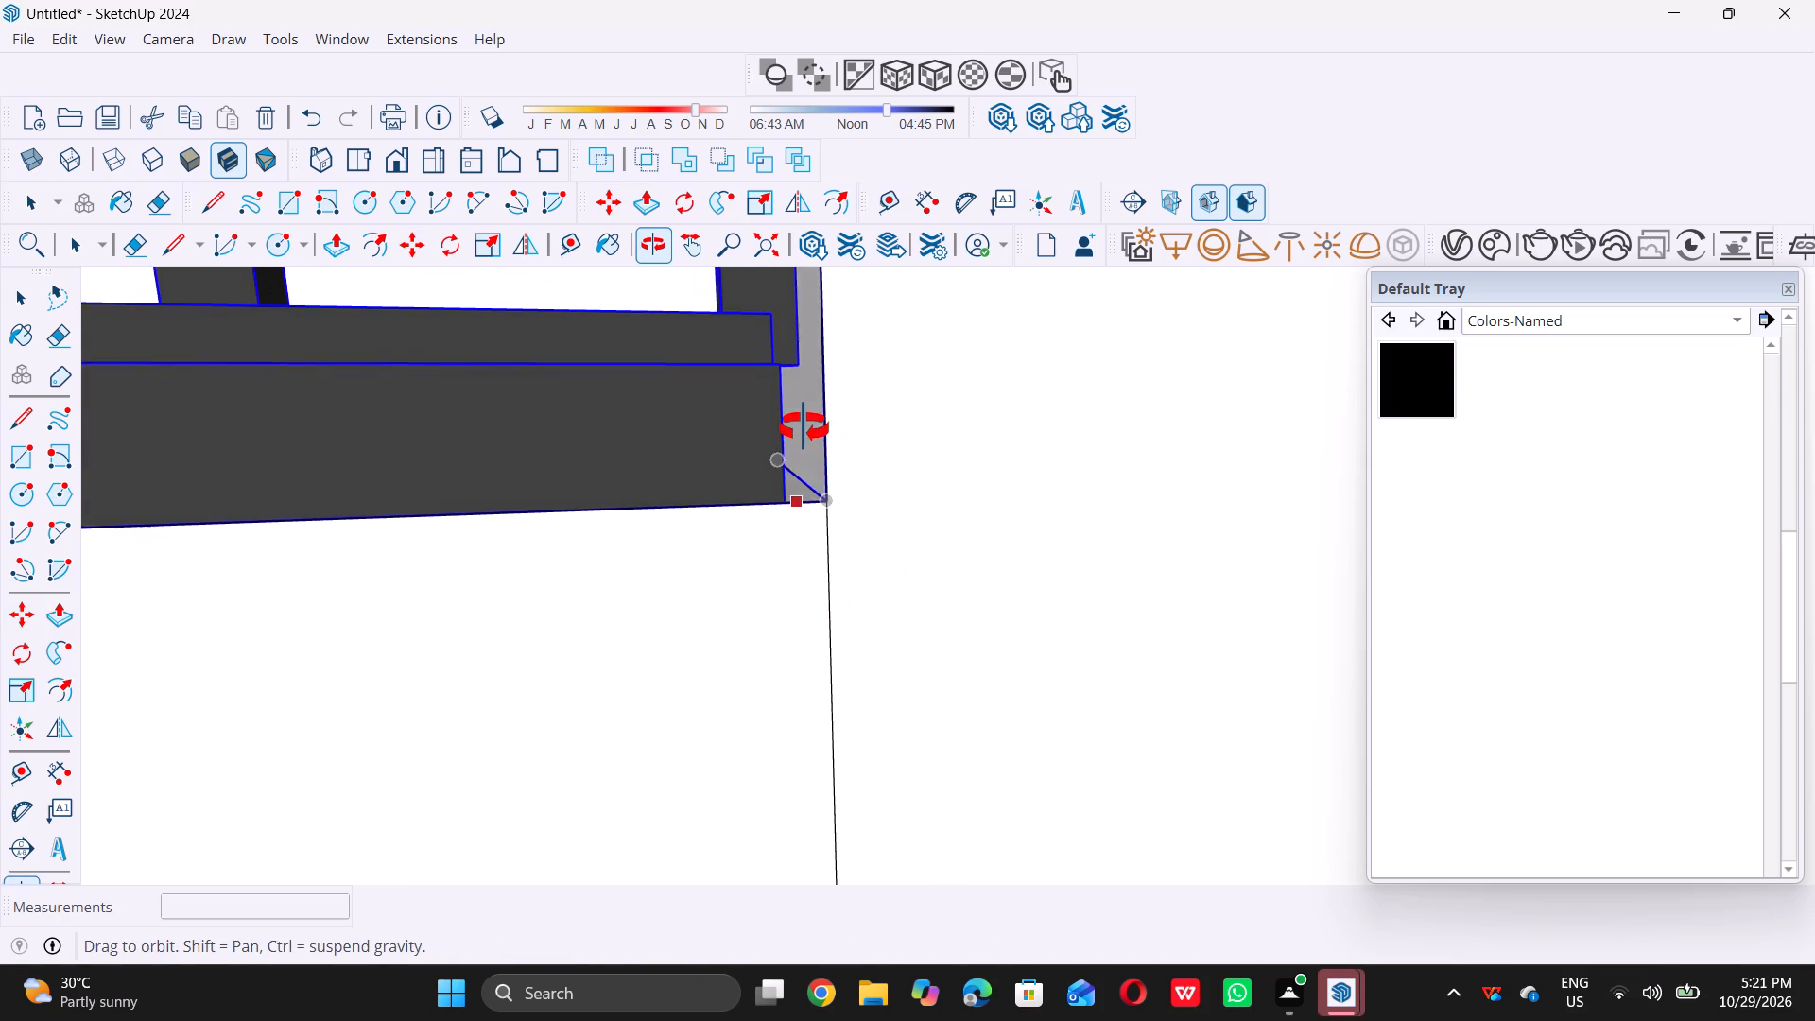
middle_click_drag(804, 427, 799, 424)
scroll(799, 424, "up", 1)
scroll(799, 425, "down", 10)
scroll(759, 562, "down", 6)
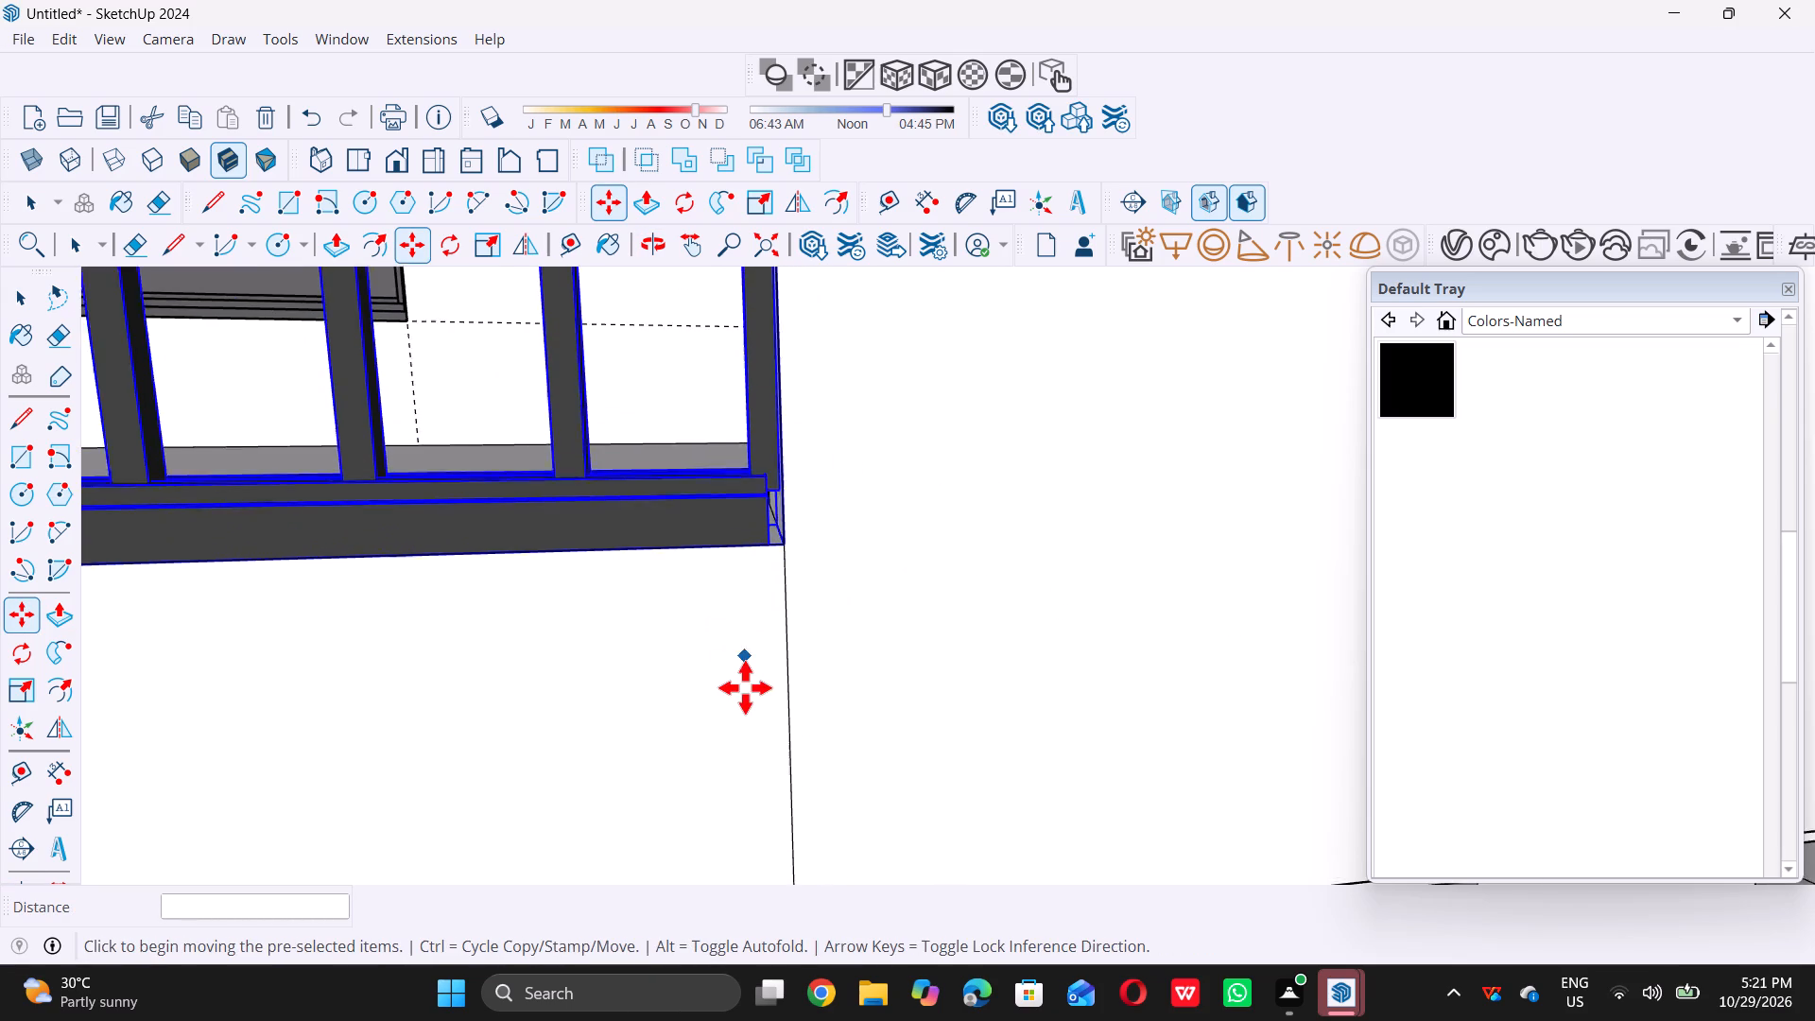
scroll(745, 690, "down", 19)
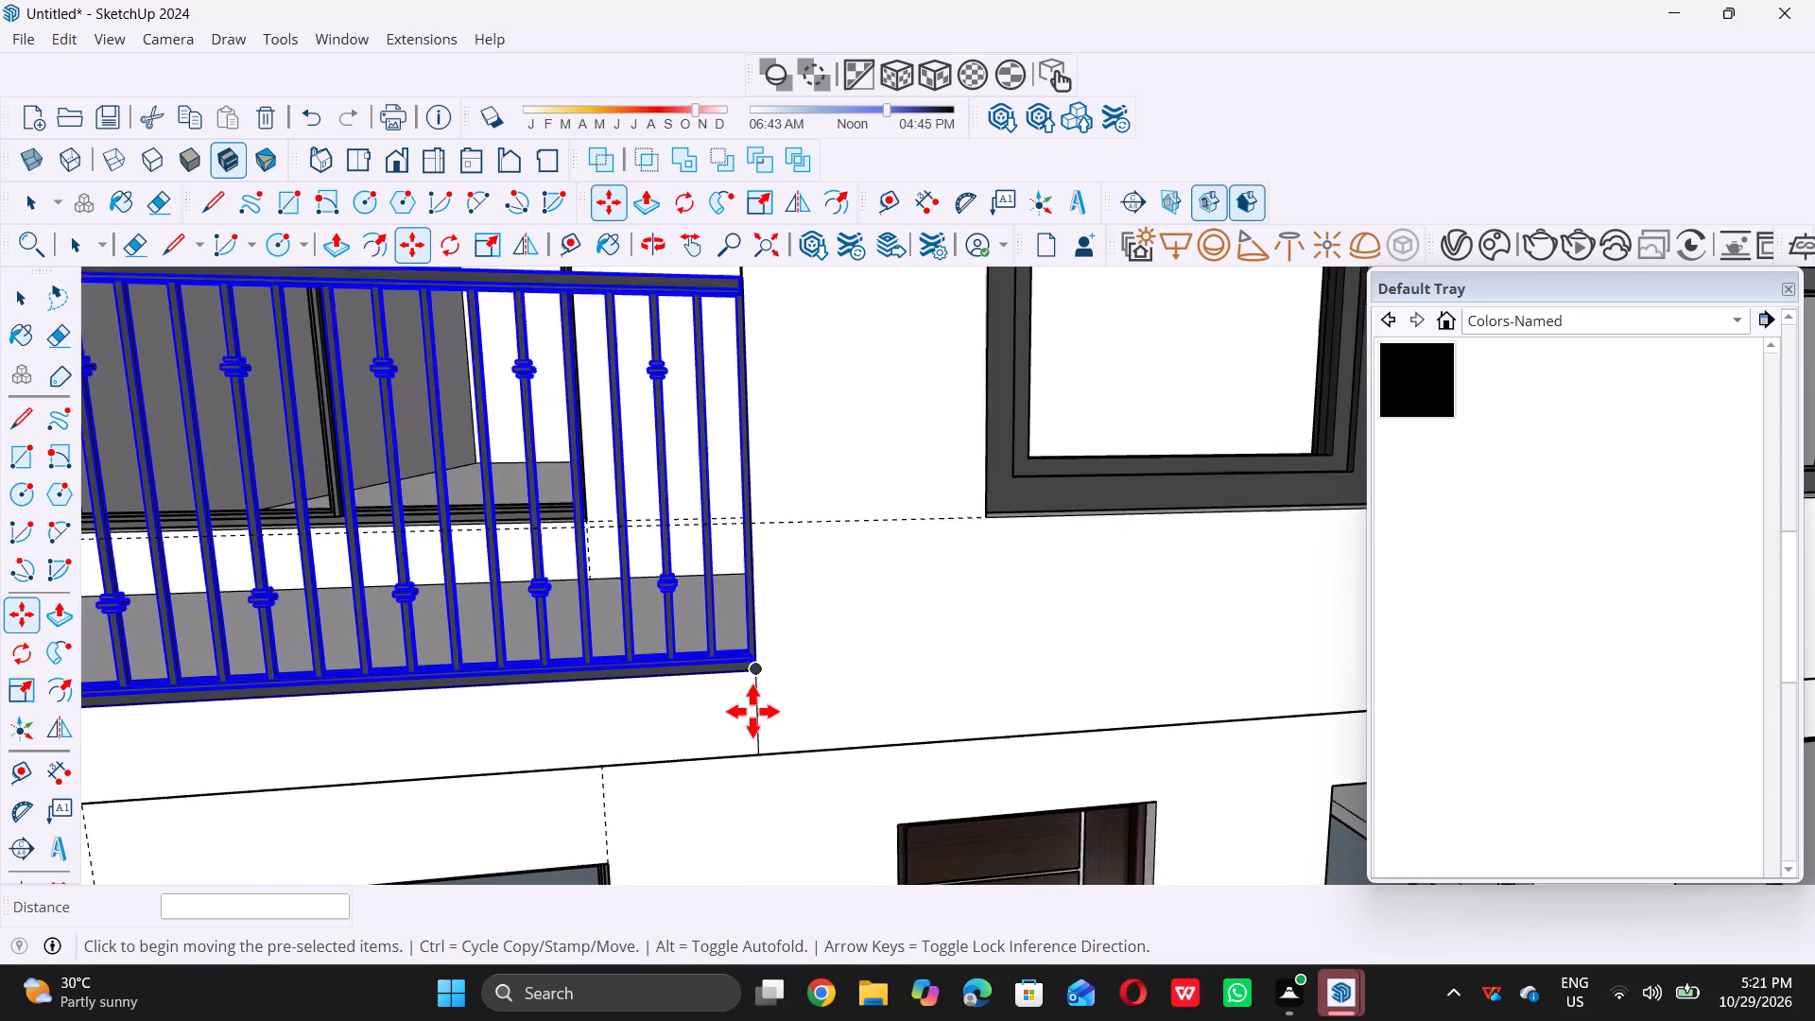
scroll(752, 711, "down", 10)
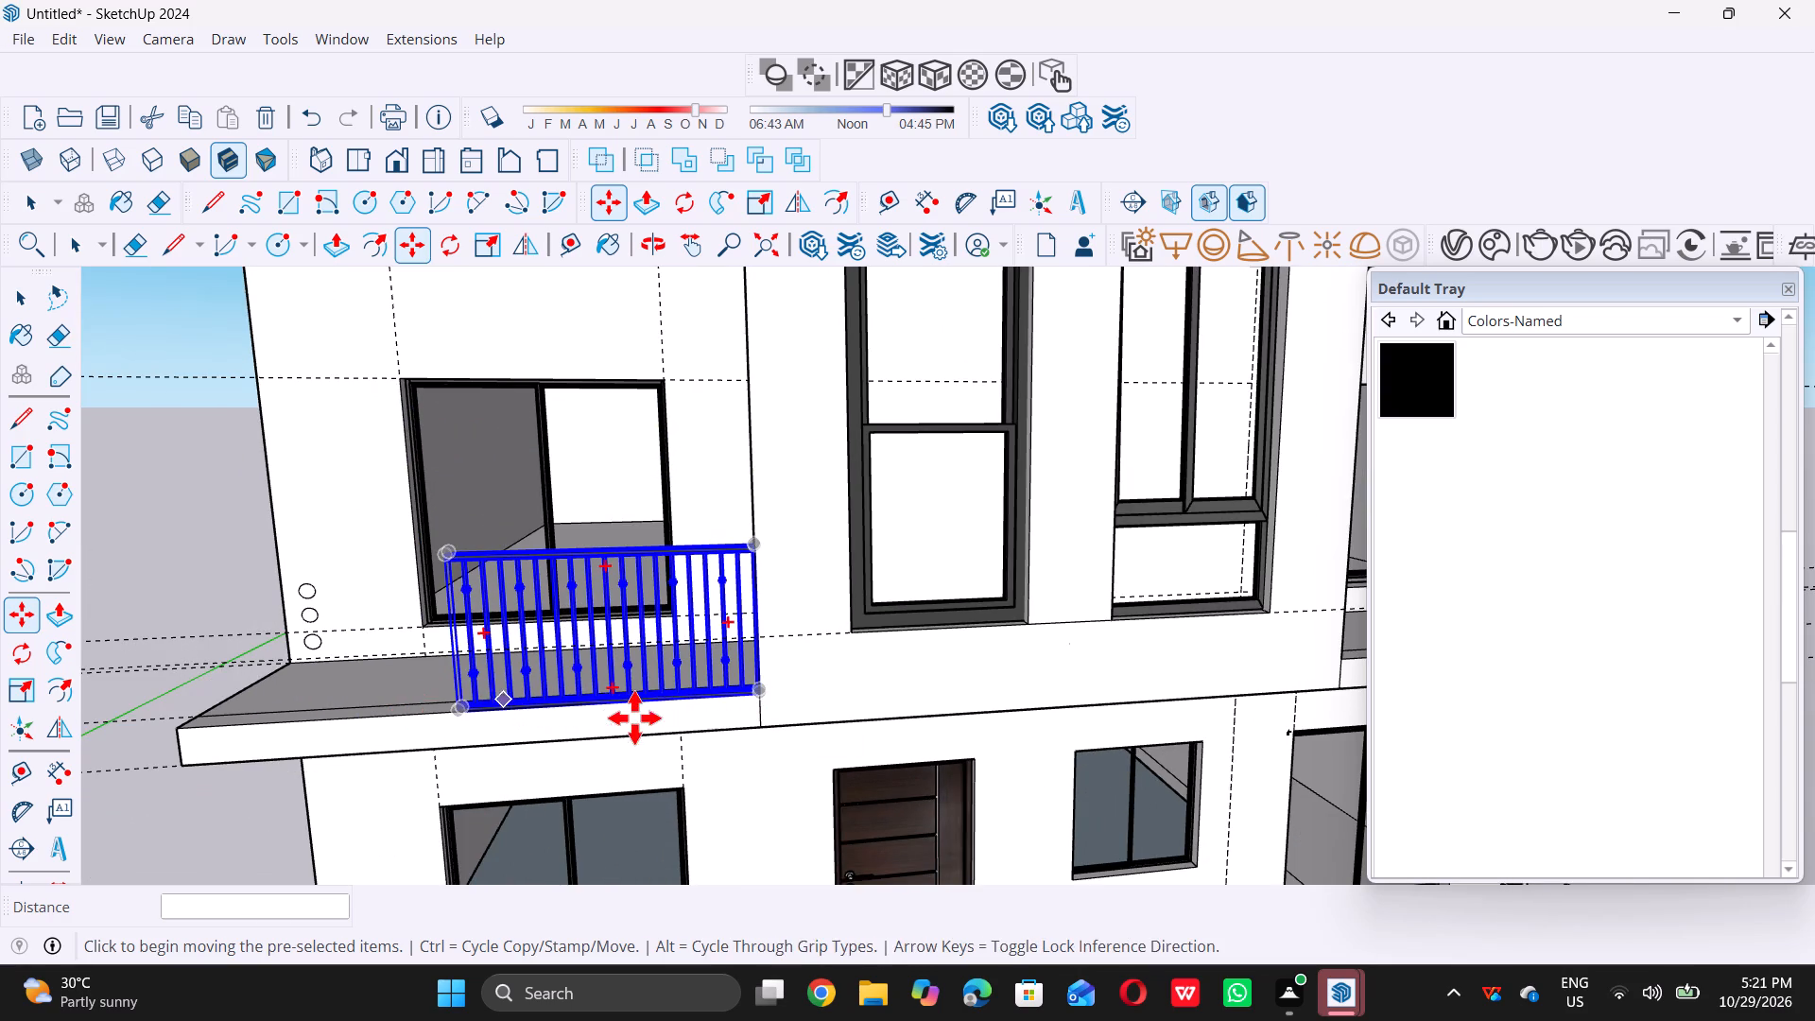
key("space")
Move the railing about 4 1/2" back from the balcony slab's front edge, keeping it beside the central wall, and clear the selection.
scroll(757, 677, "up", 6)
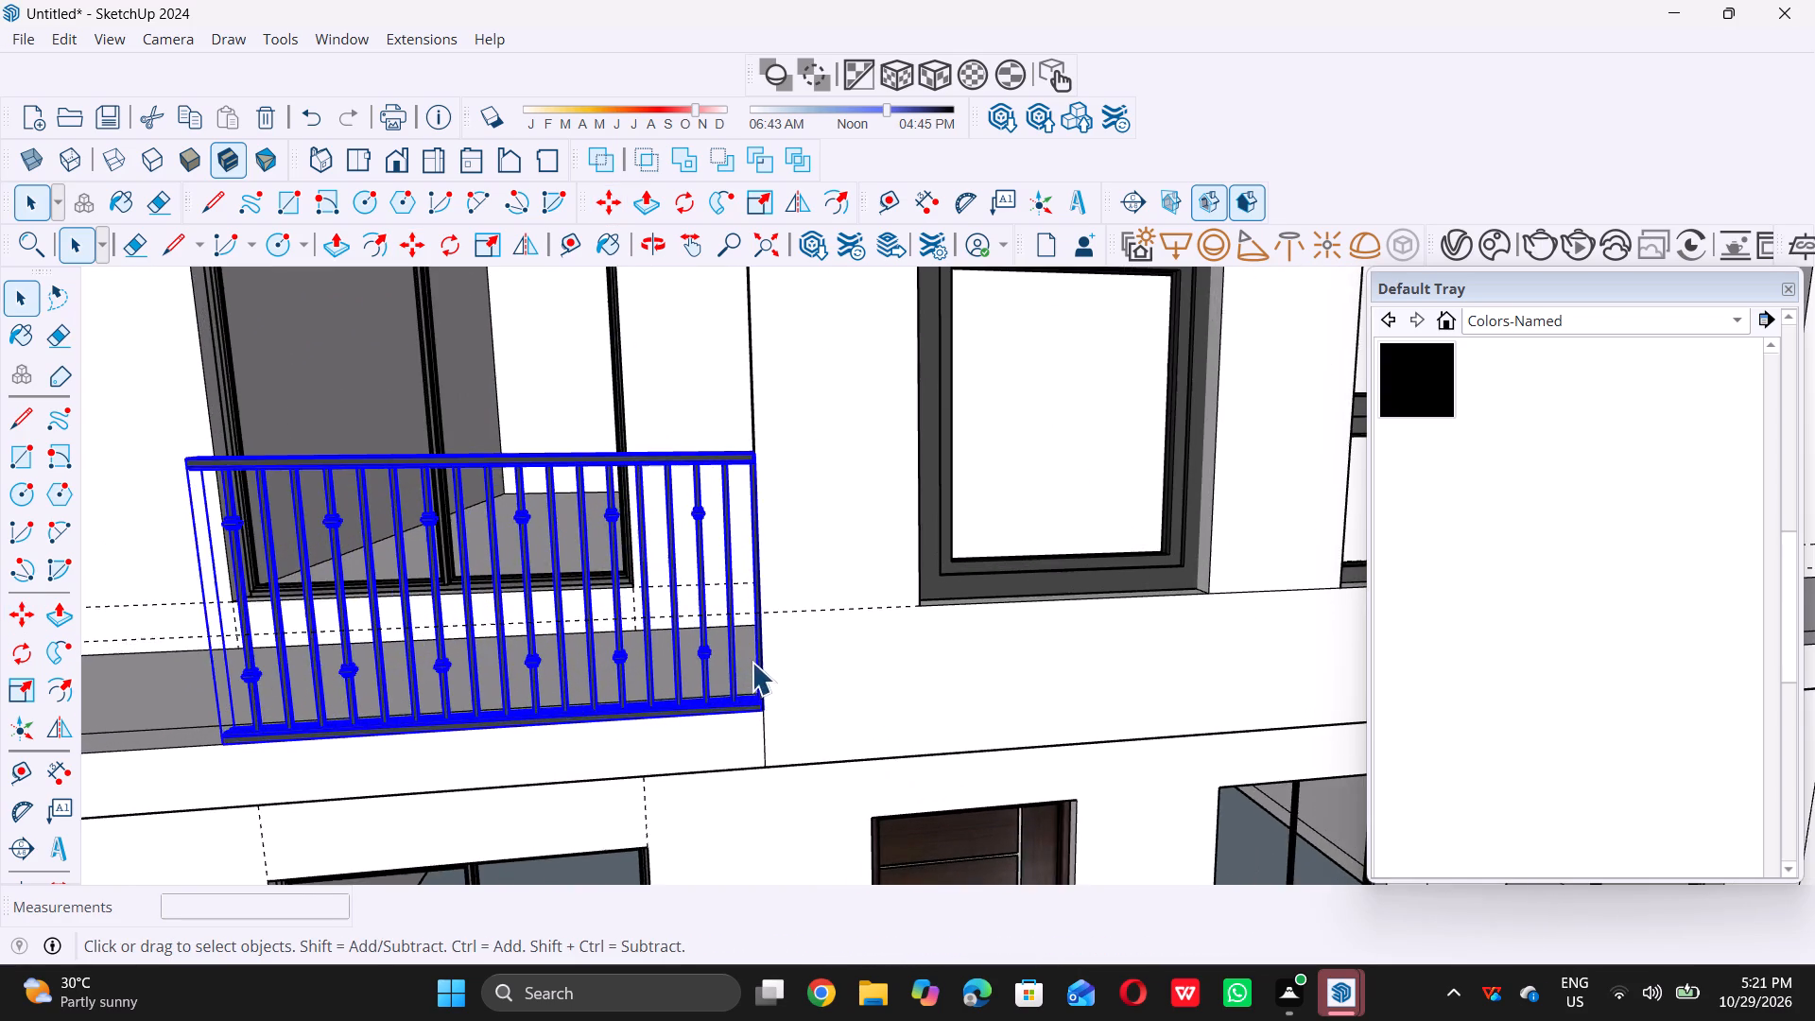
middle_click_drag(736, 692, 725, 655)
scroll(736, 692, "up", 11)
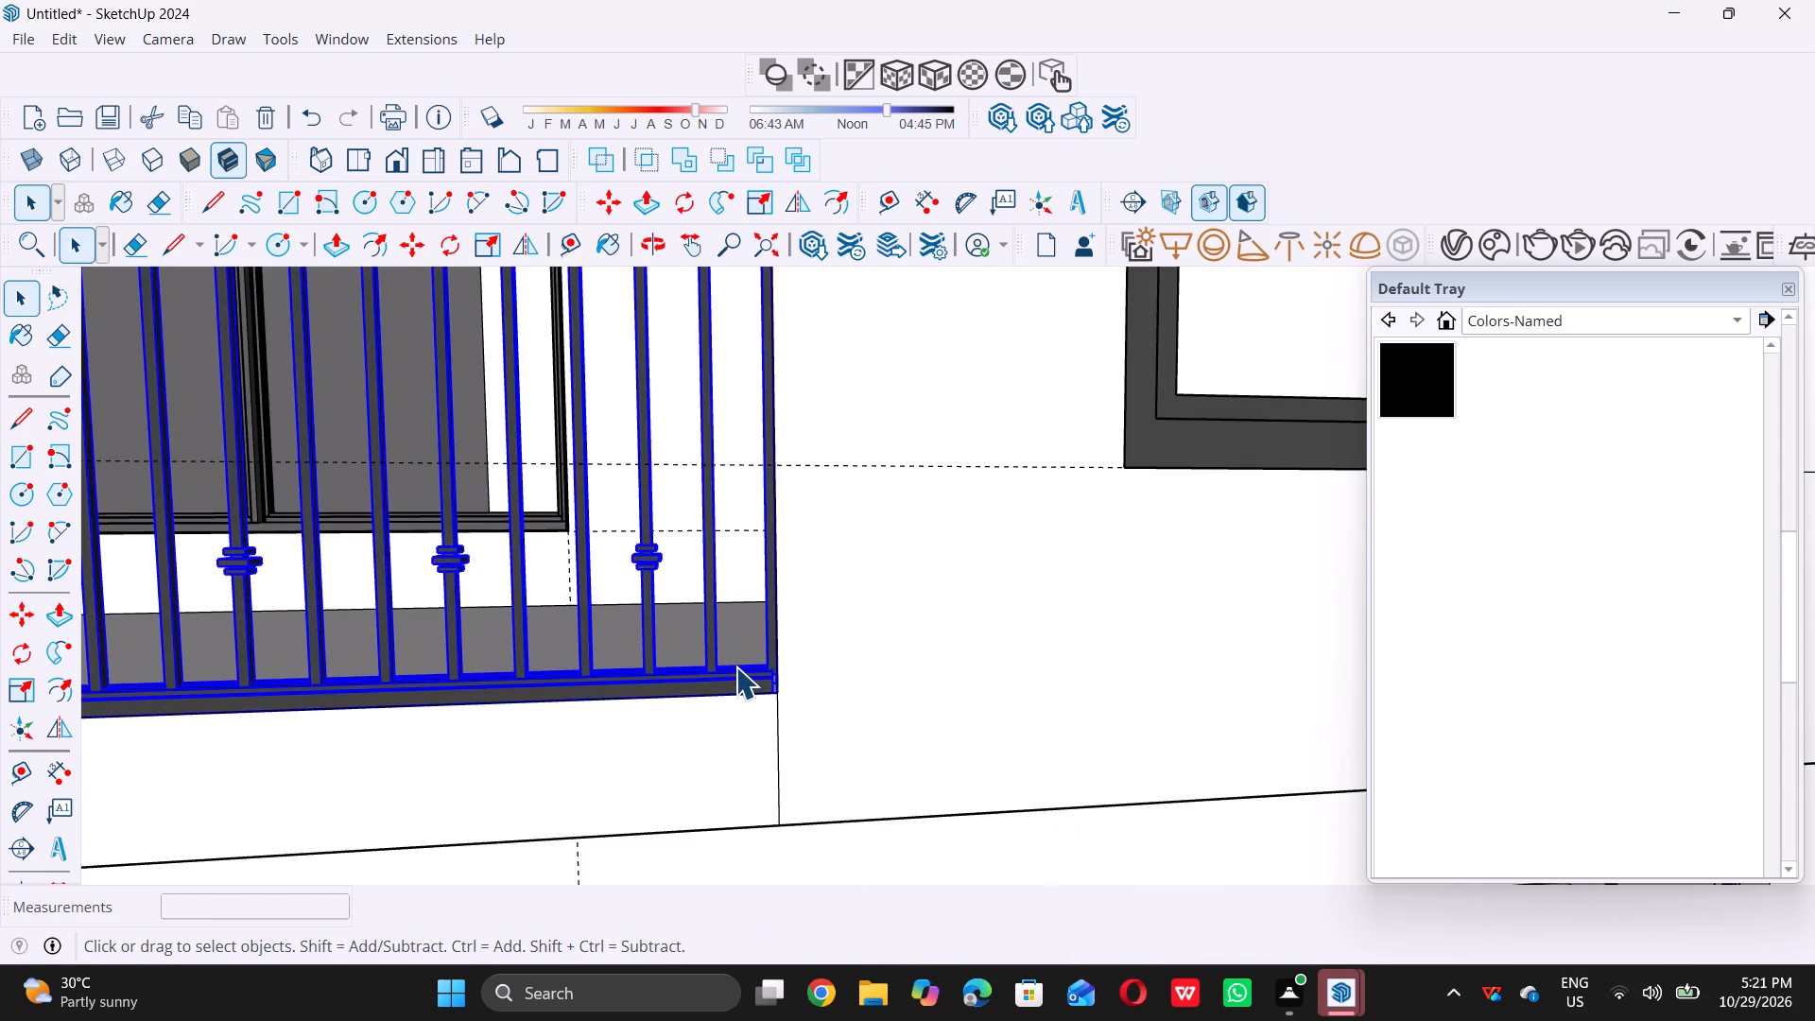
scroll(735, 666, "up", 2)
middle_click_drag(770, 691, 772, 669)
scroll(772, 669, "up", 6)
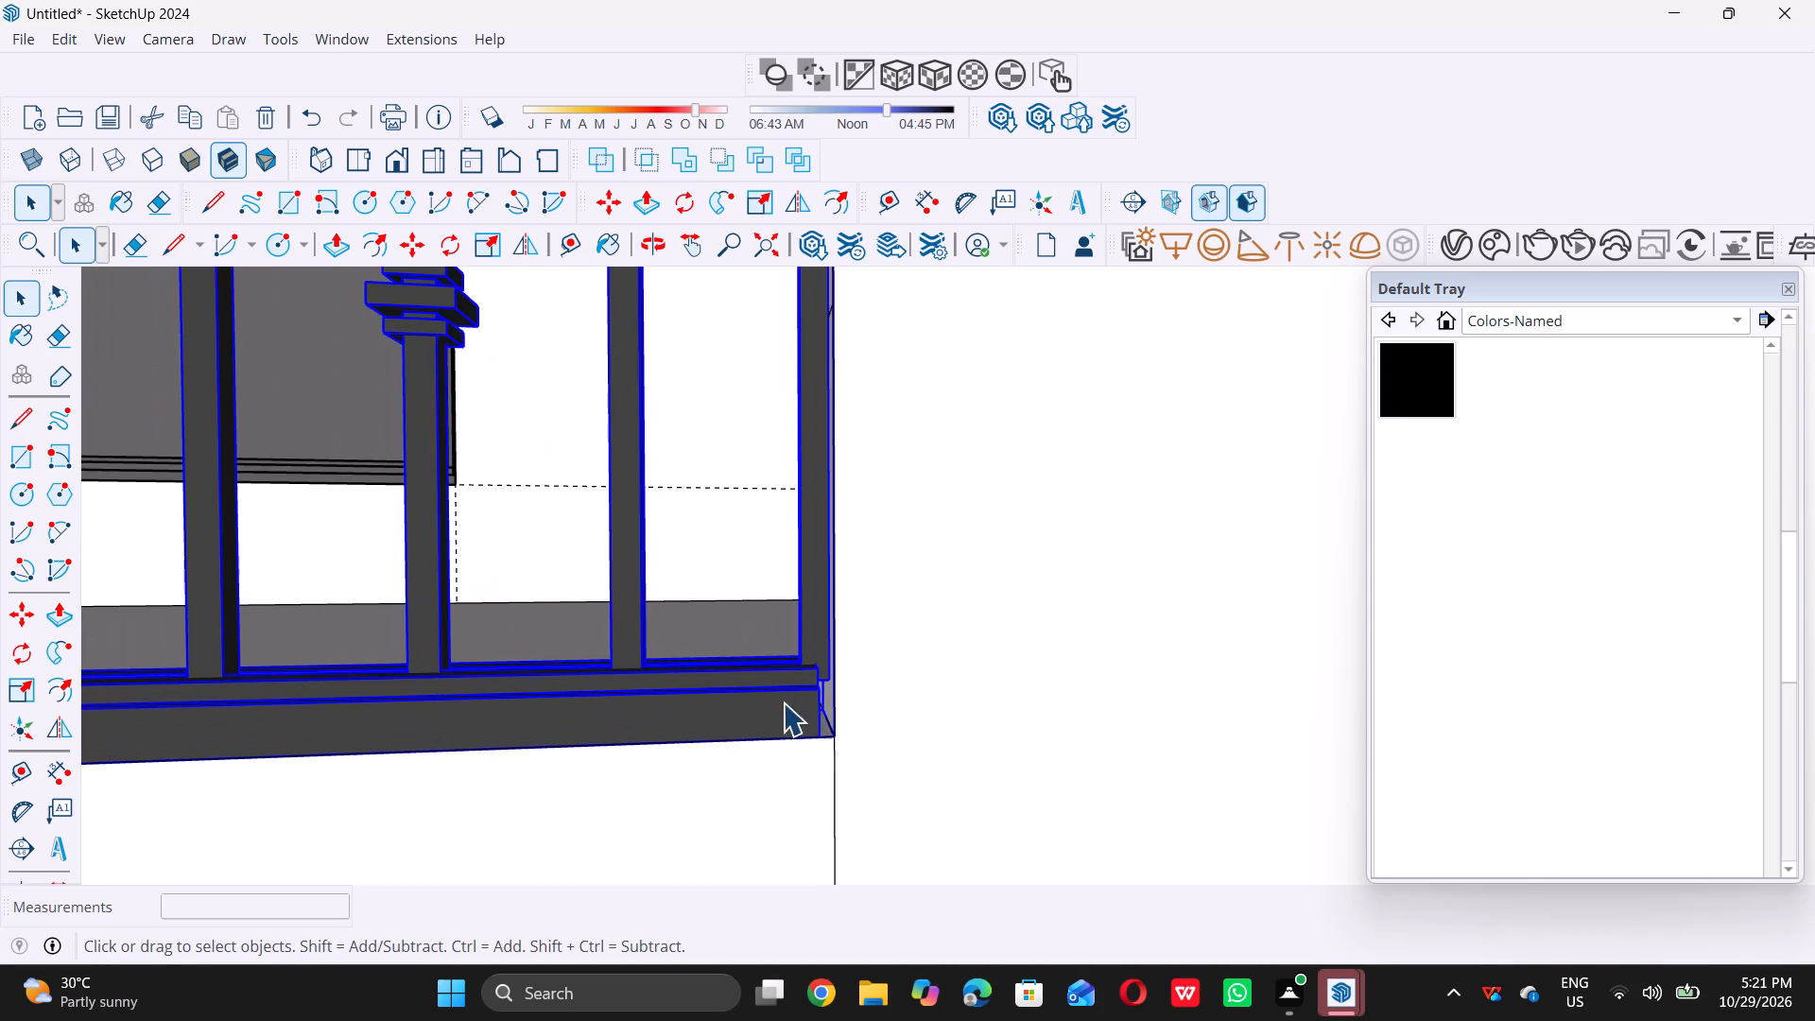
key("m")
left_click(837, 735)
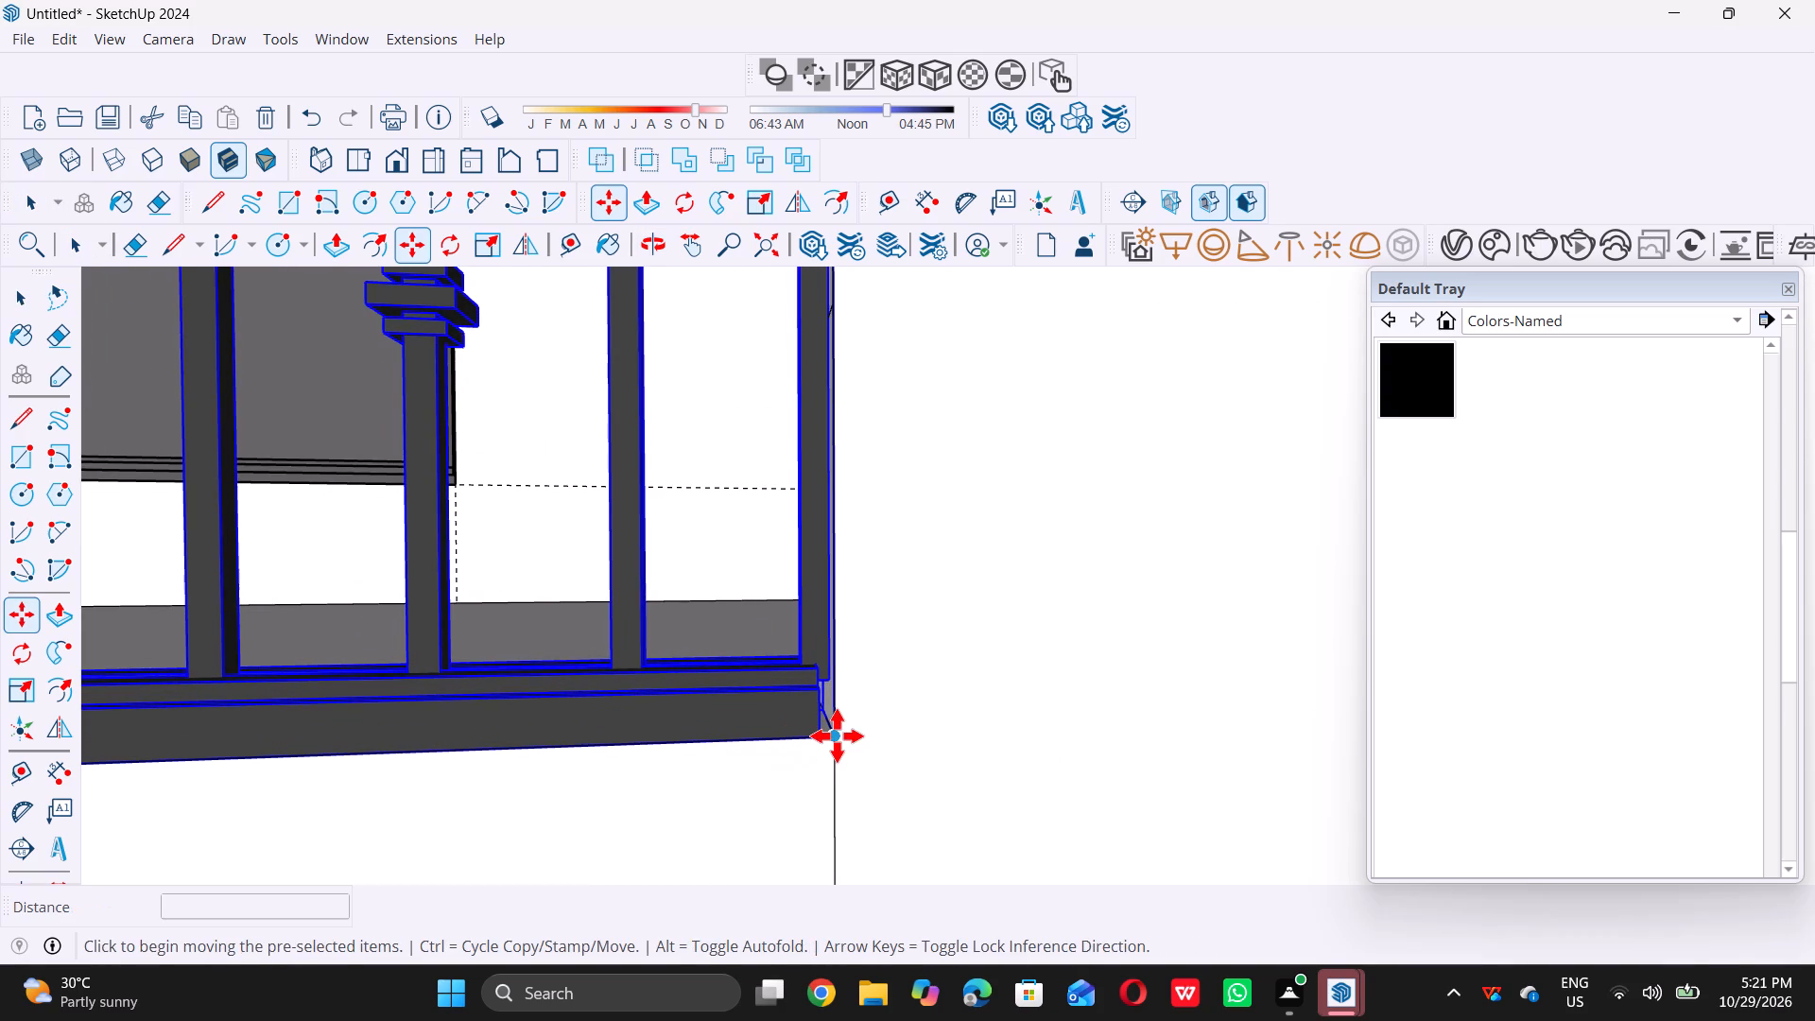
scroll(811, 718, "up", 3)
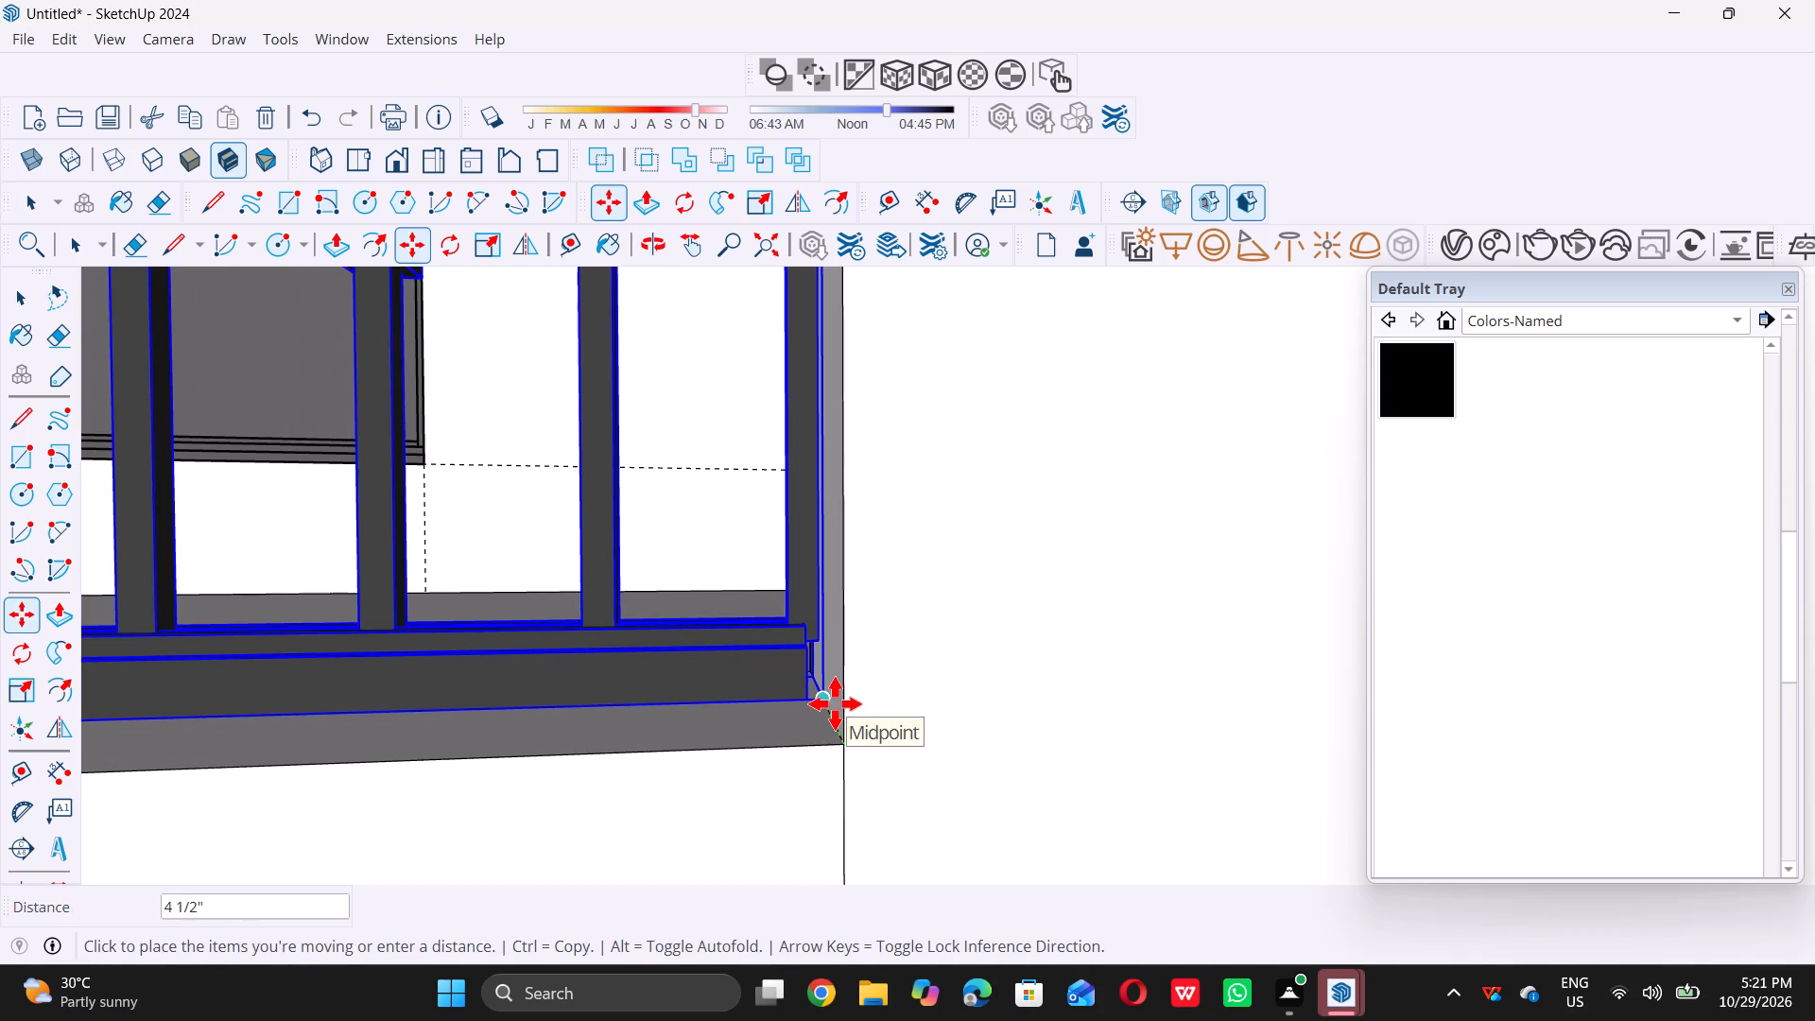
double_click(835, 703)
key("space")
scroll(835, 703, "down", 12)
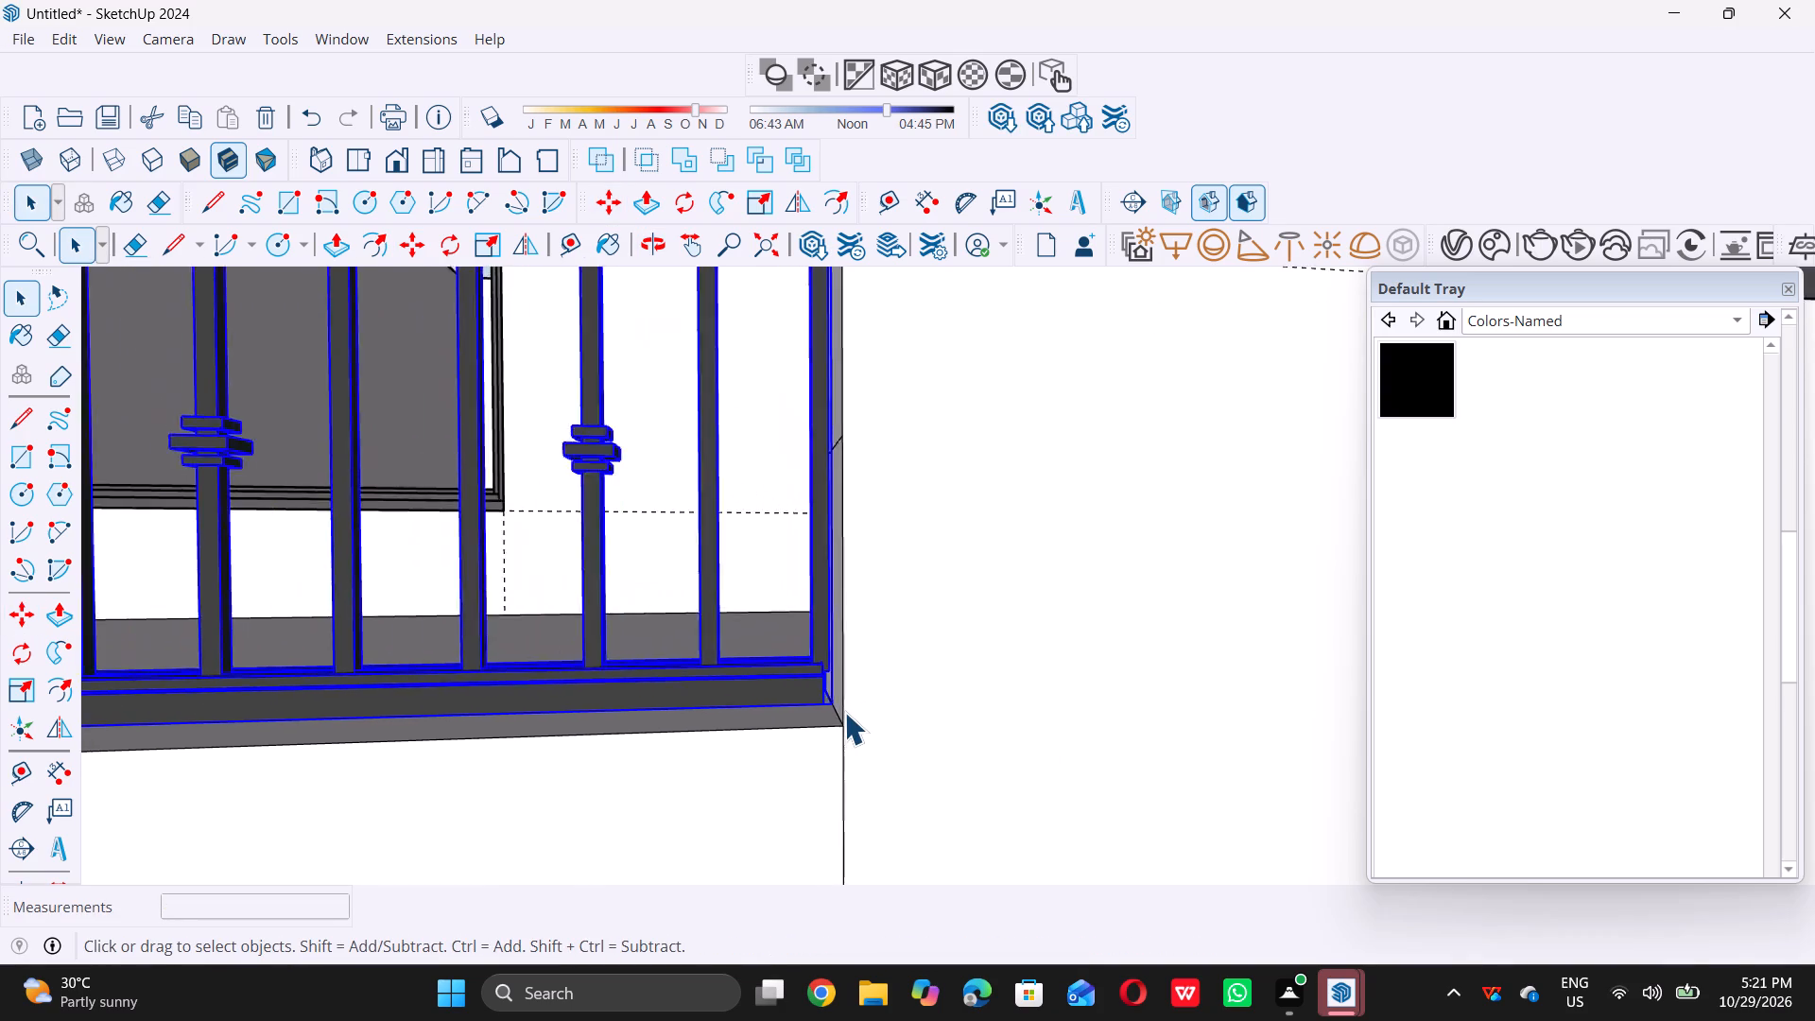
scroll(844, 712, "down", 20)
scroll(844, 712, "down", 2)
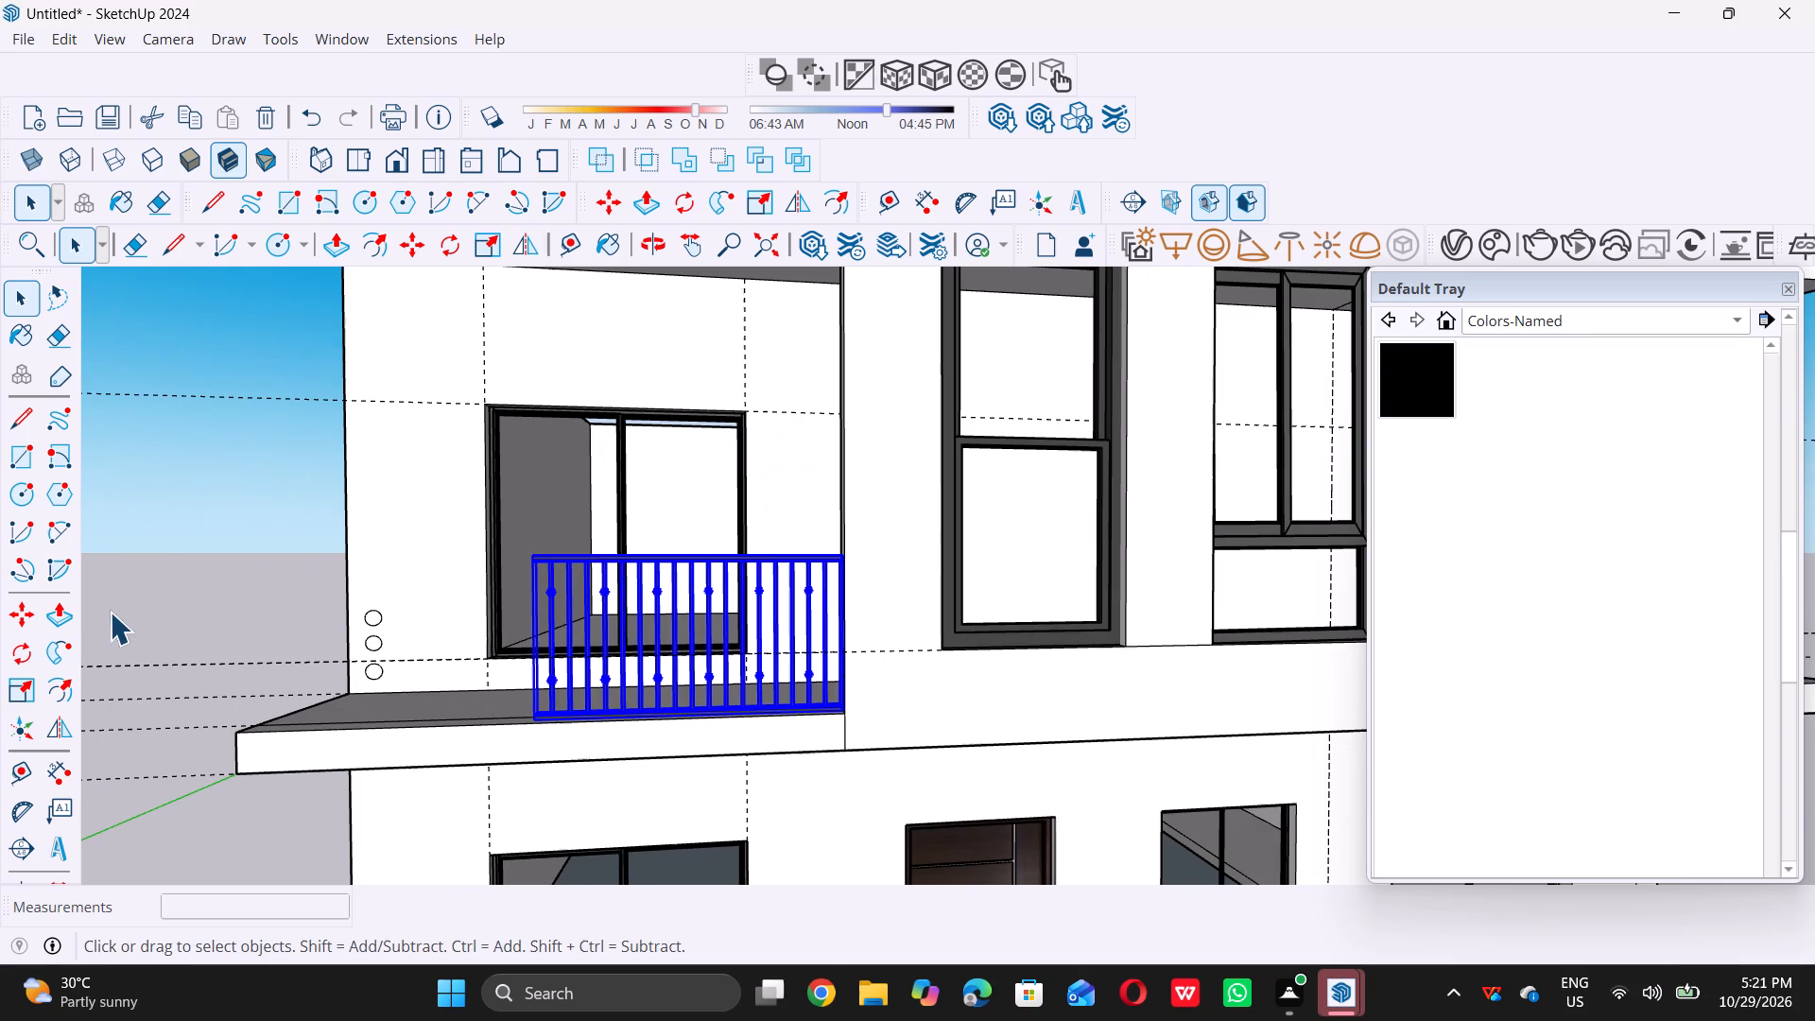
triple_click(166, 572)
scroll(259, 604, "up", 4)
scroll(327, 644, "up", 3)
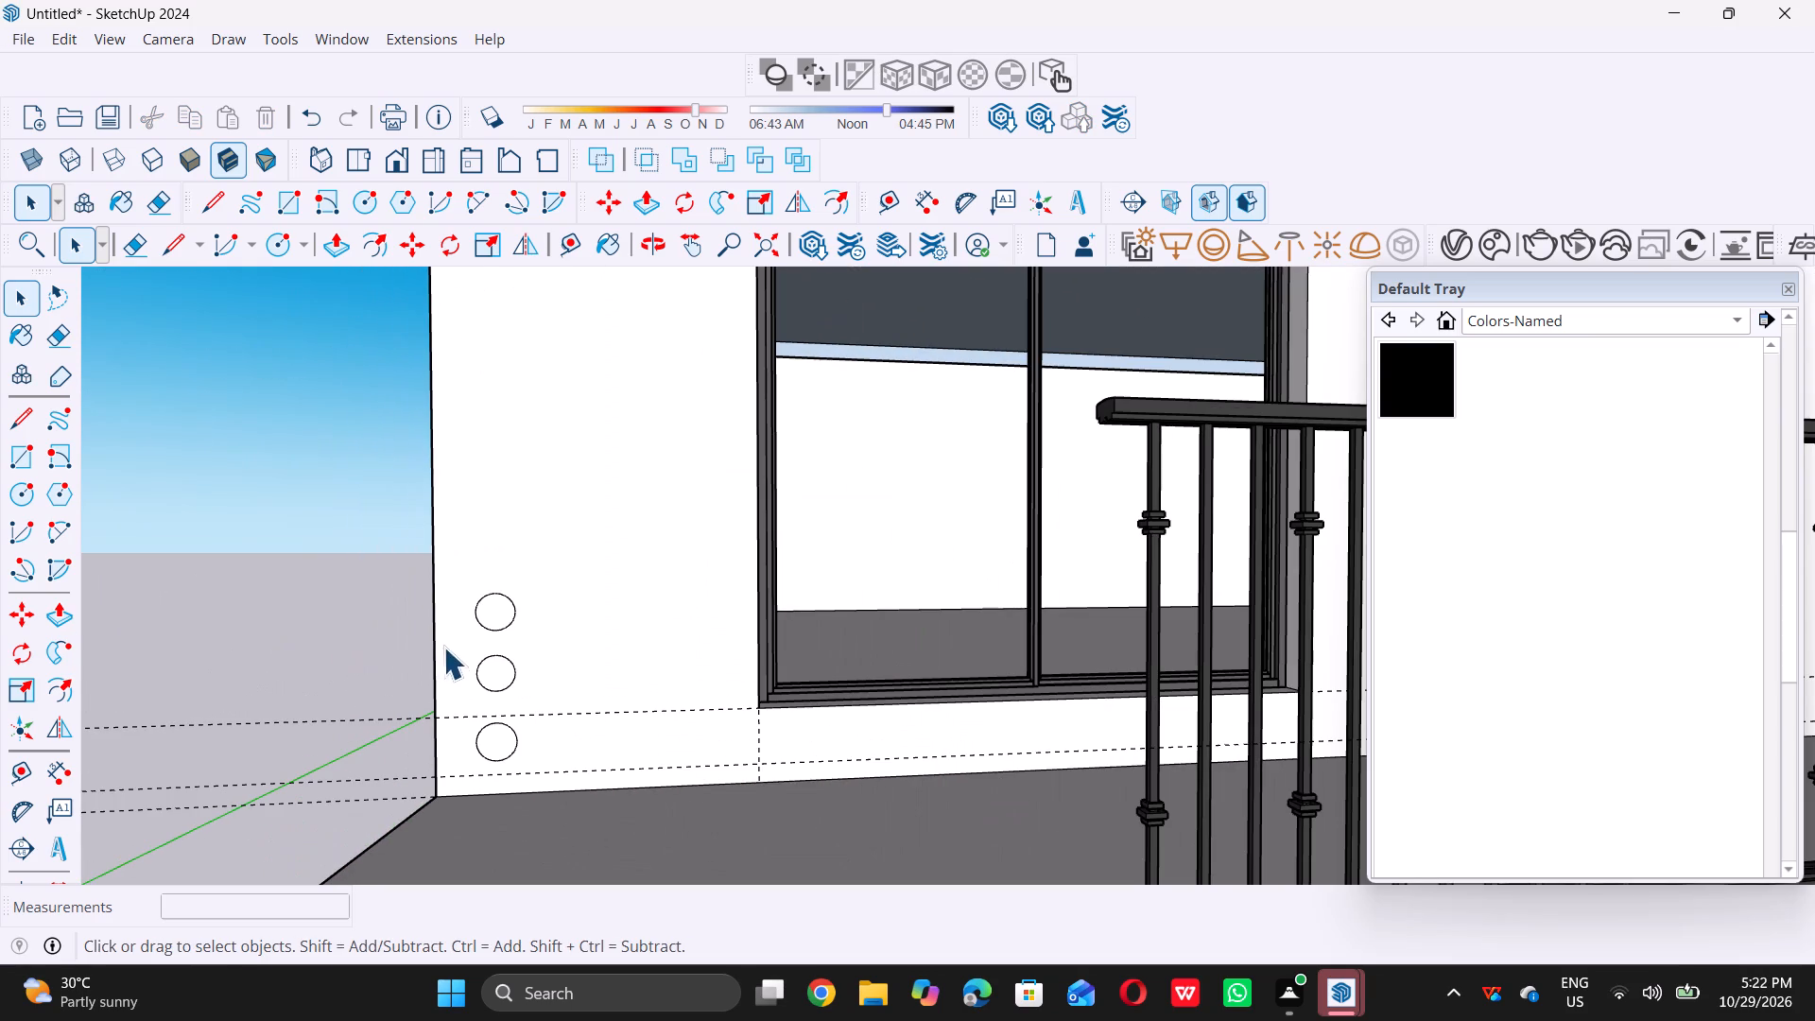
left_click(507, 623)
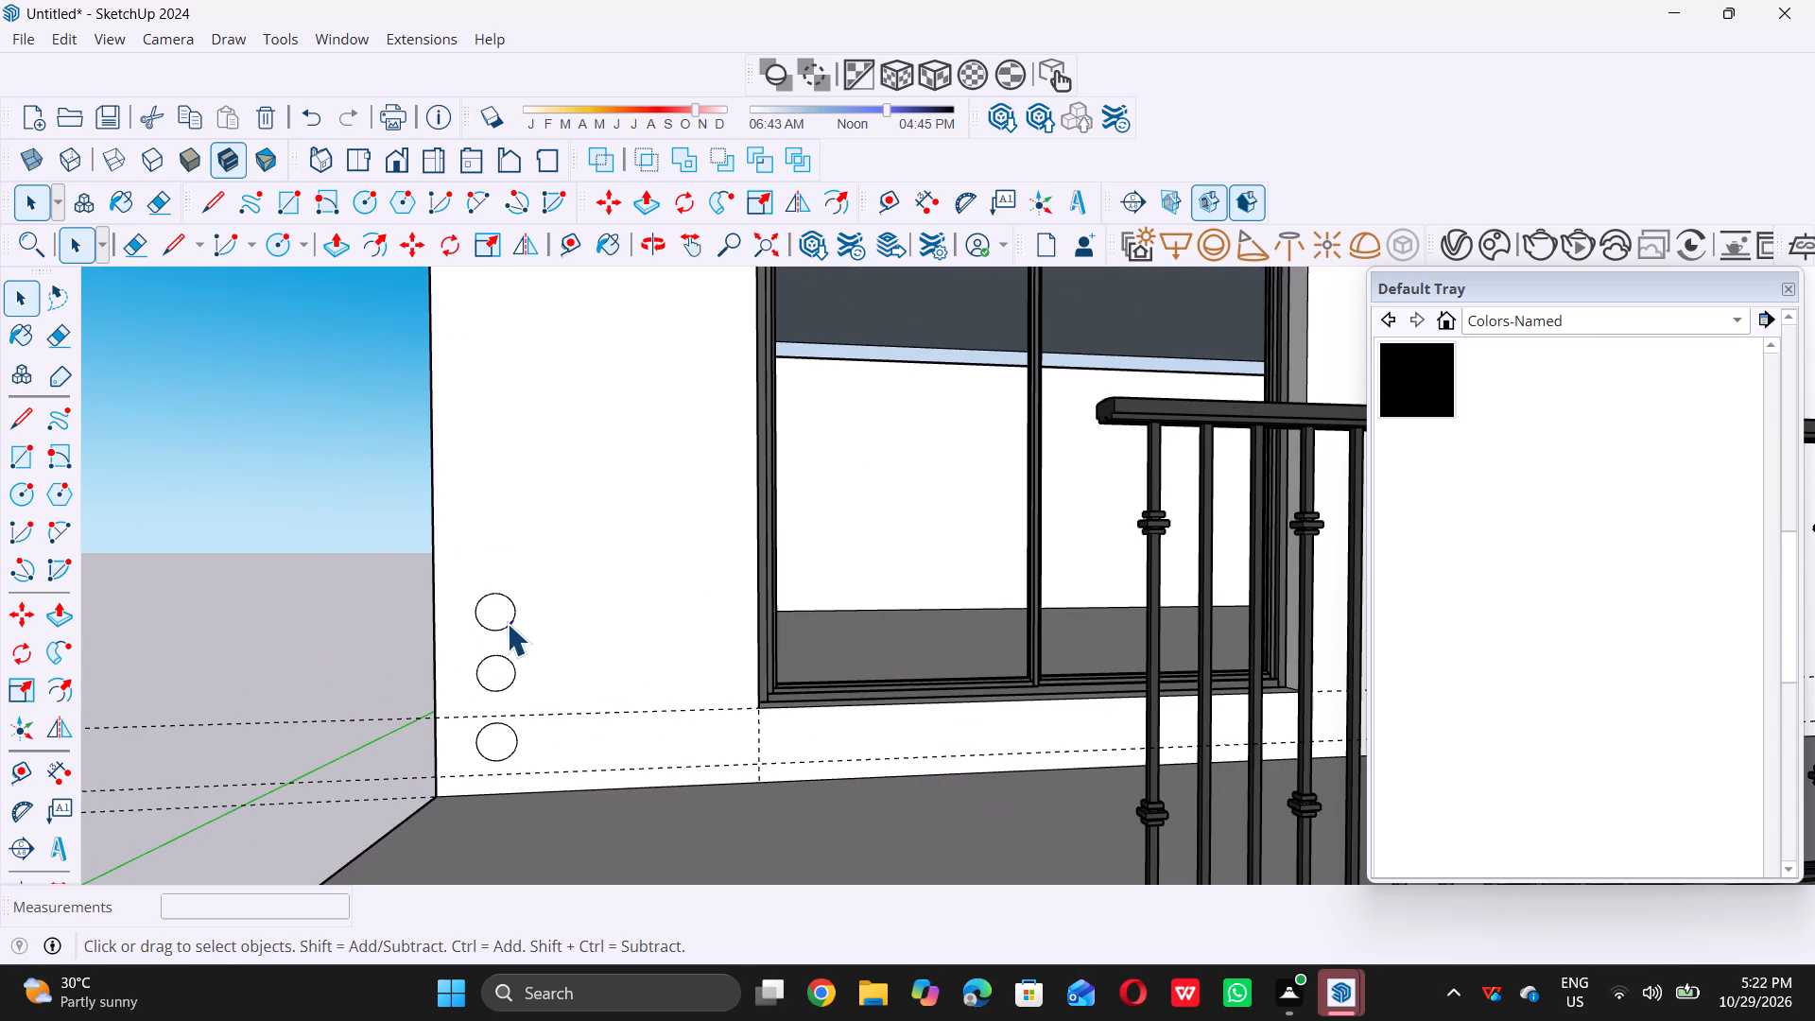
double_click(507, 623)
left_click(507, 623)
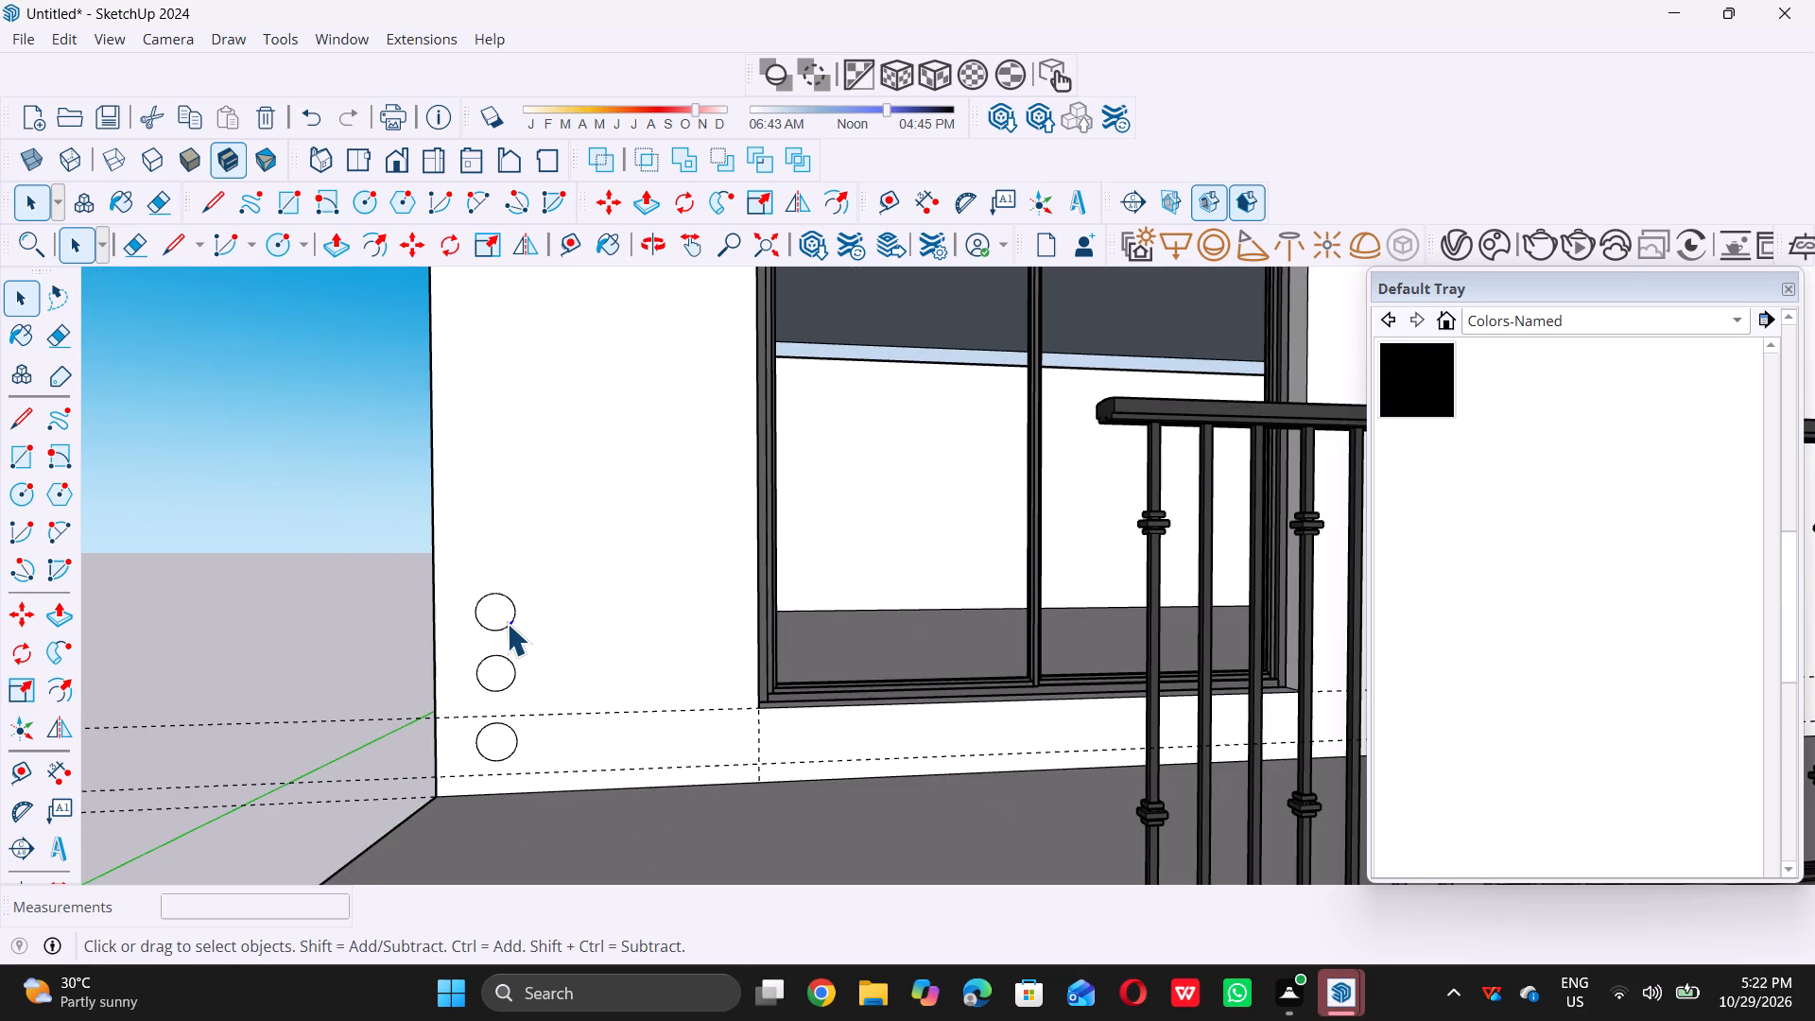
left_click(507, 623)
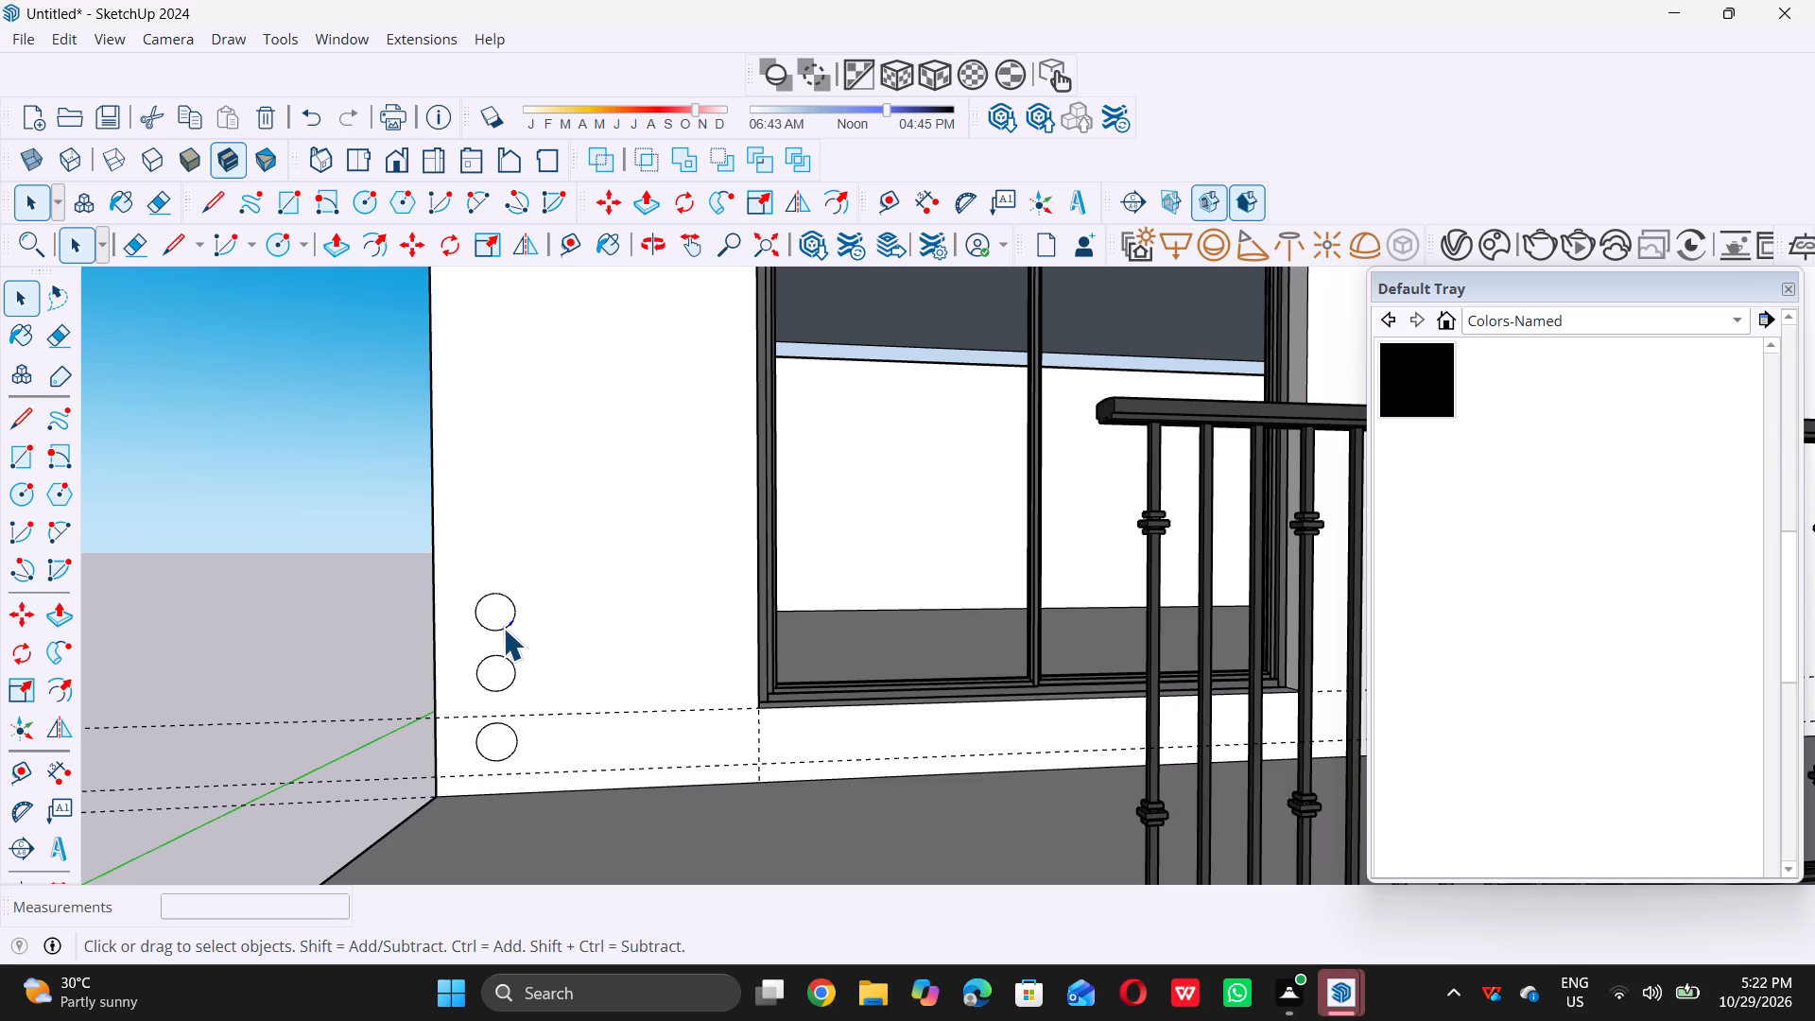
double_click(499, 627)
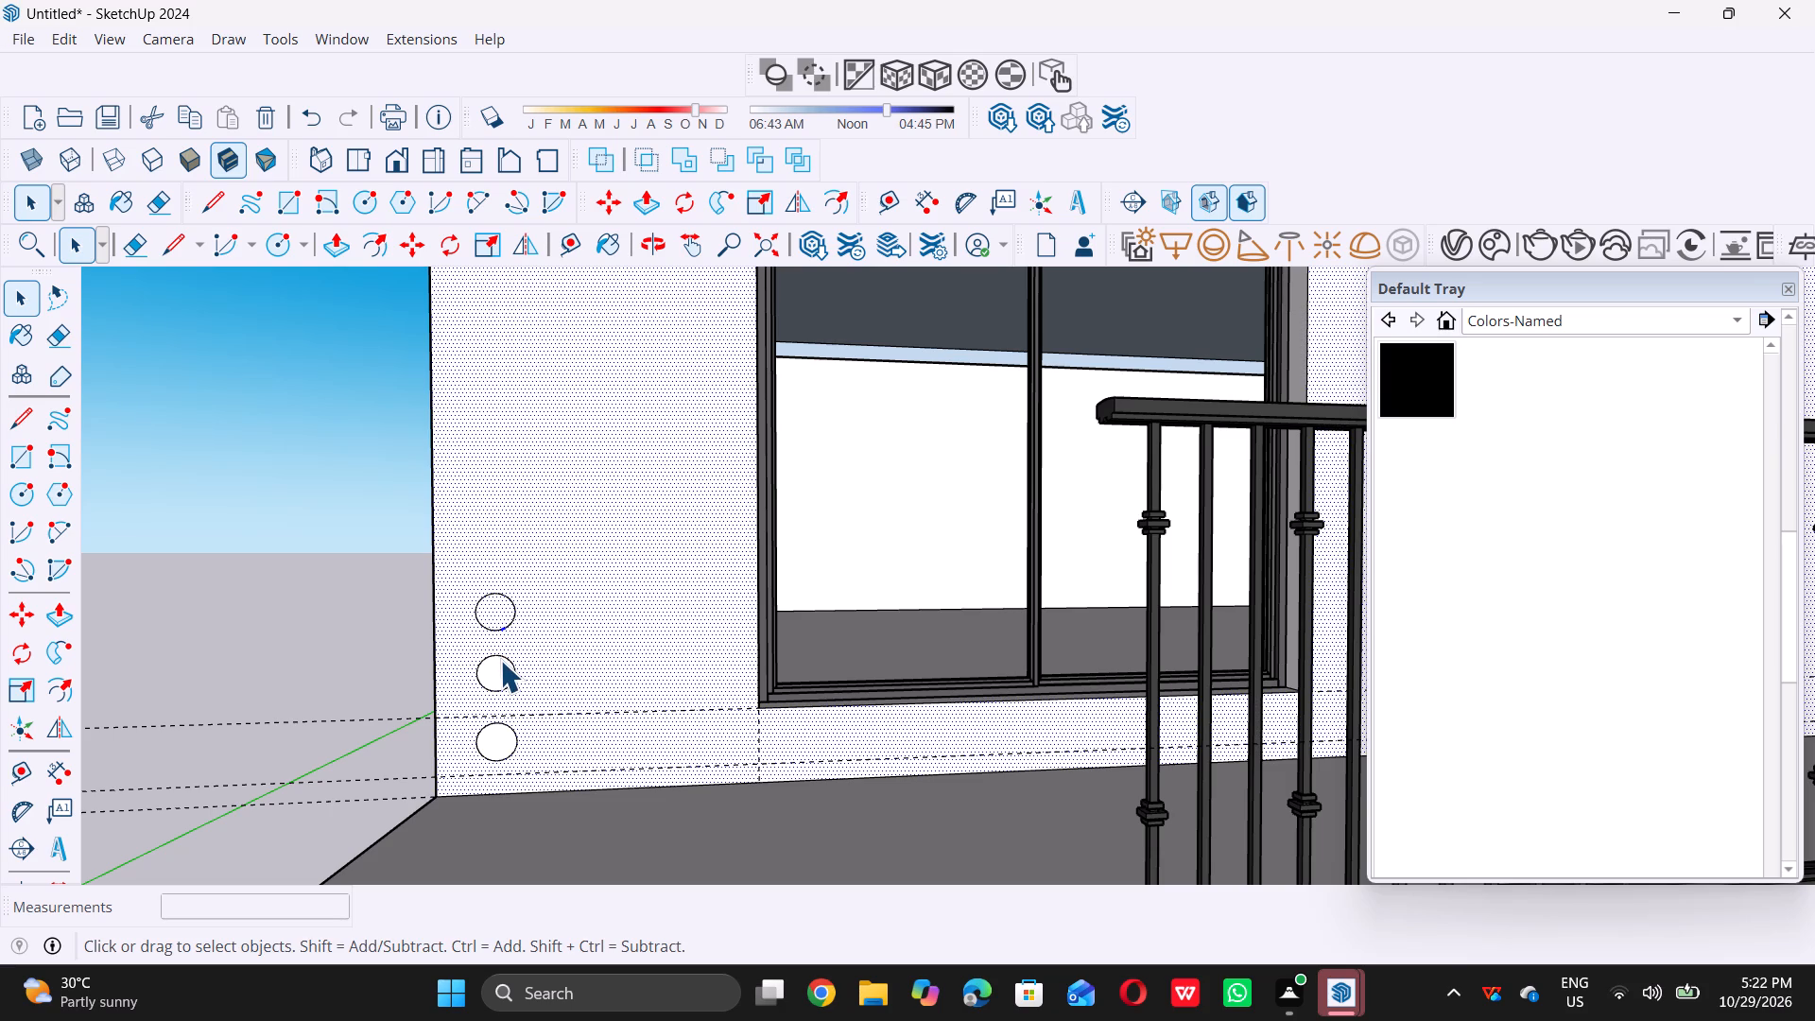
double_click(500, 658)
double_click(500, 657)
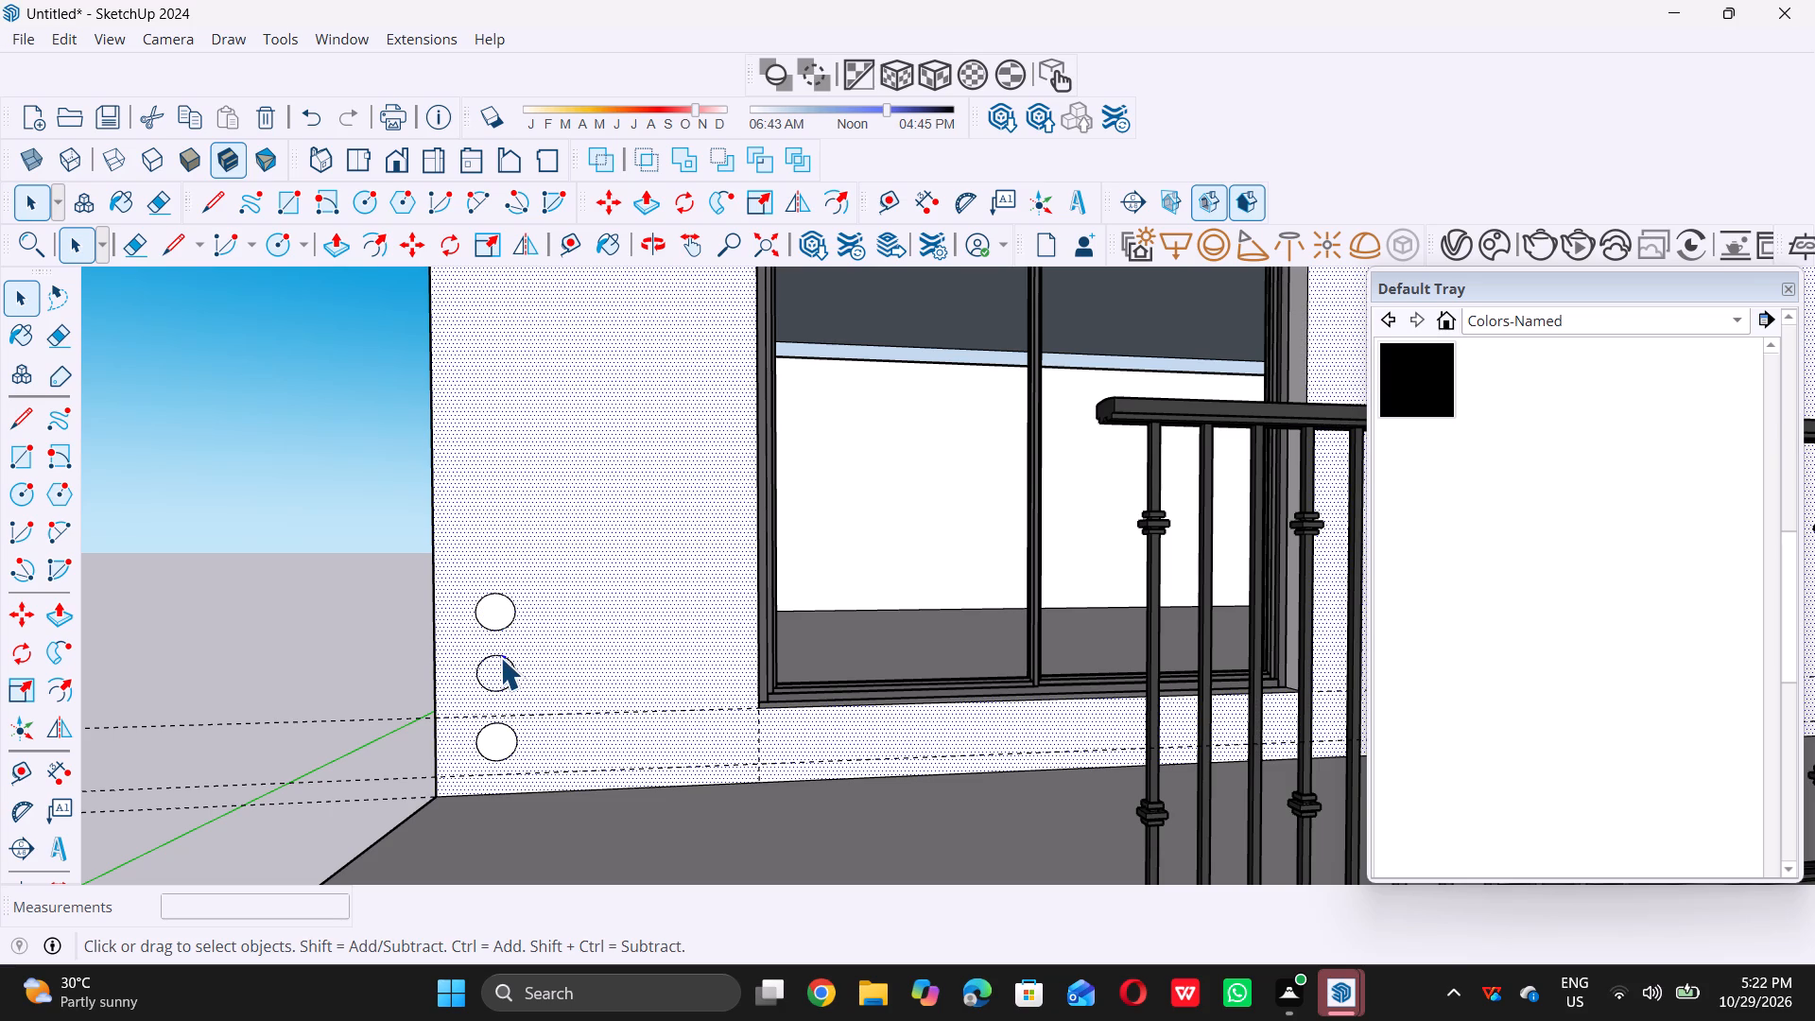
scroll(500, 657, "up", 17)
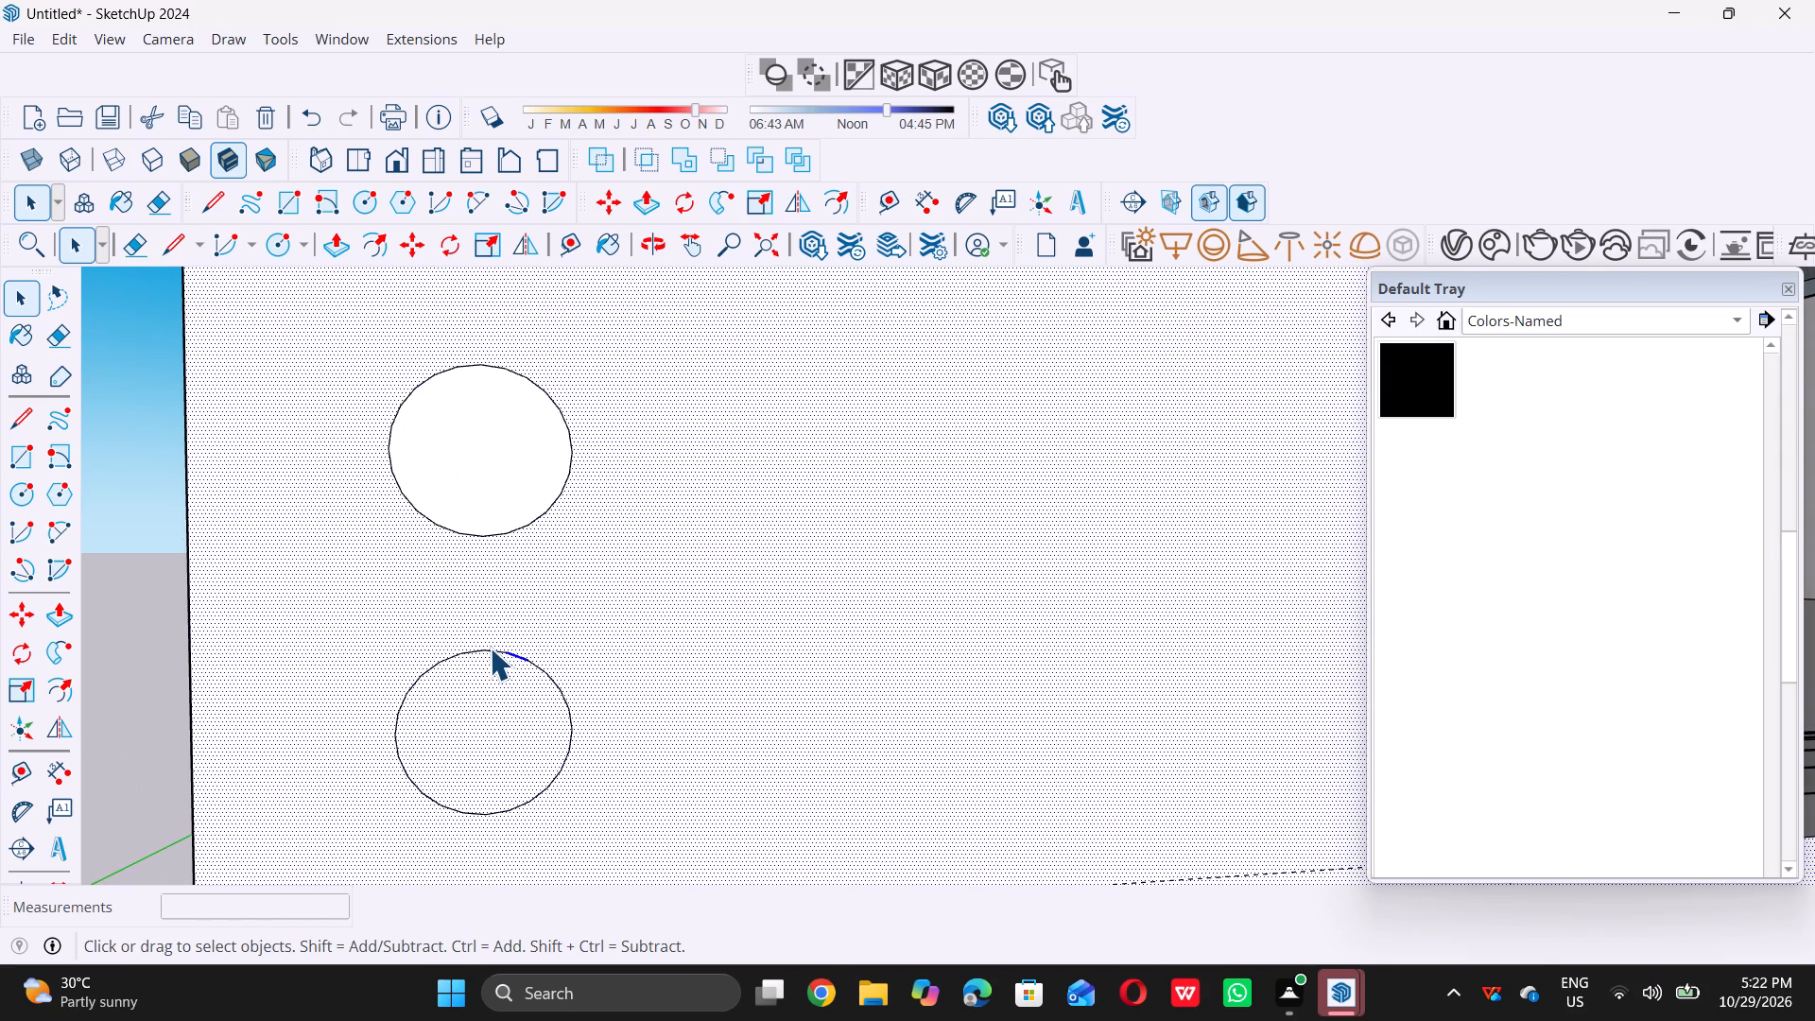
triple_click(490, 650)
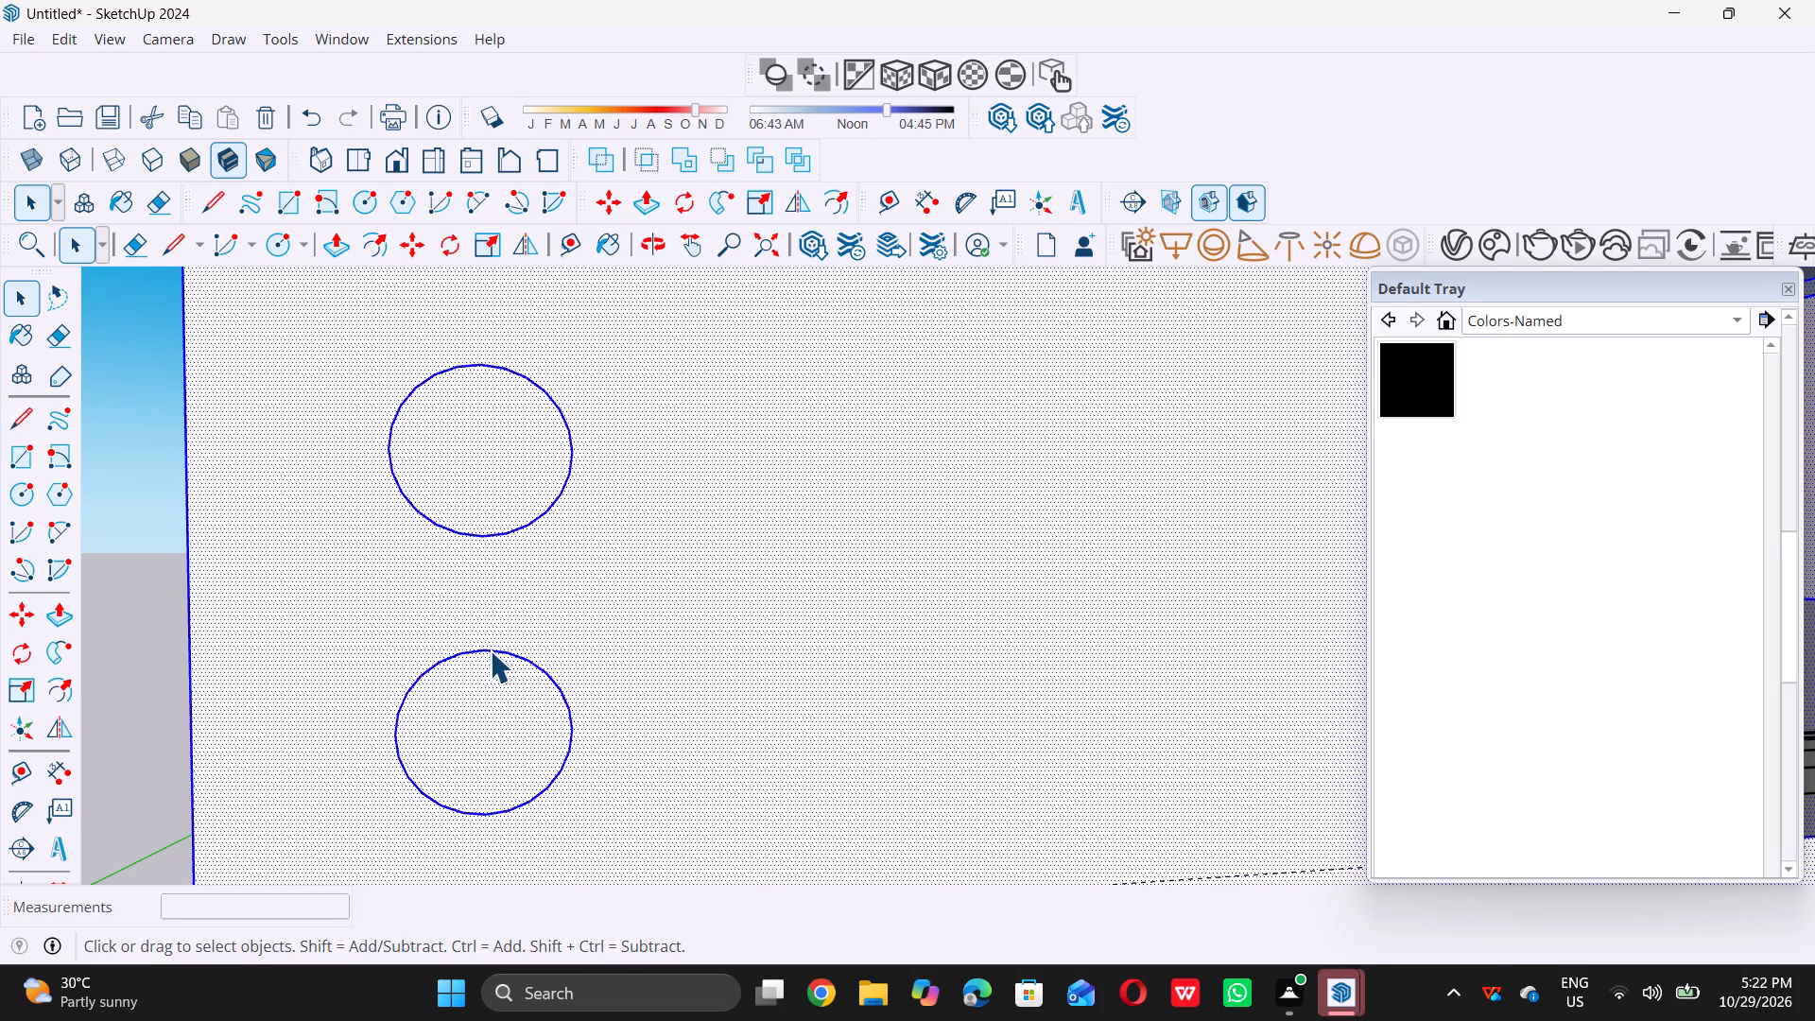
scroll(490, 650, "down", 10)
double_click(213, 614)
Delete the first few edge segments along the upper arc of the lowest circle on the wall beside the left balcony window.
scroll(458, 771, "up", 4)
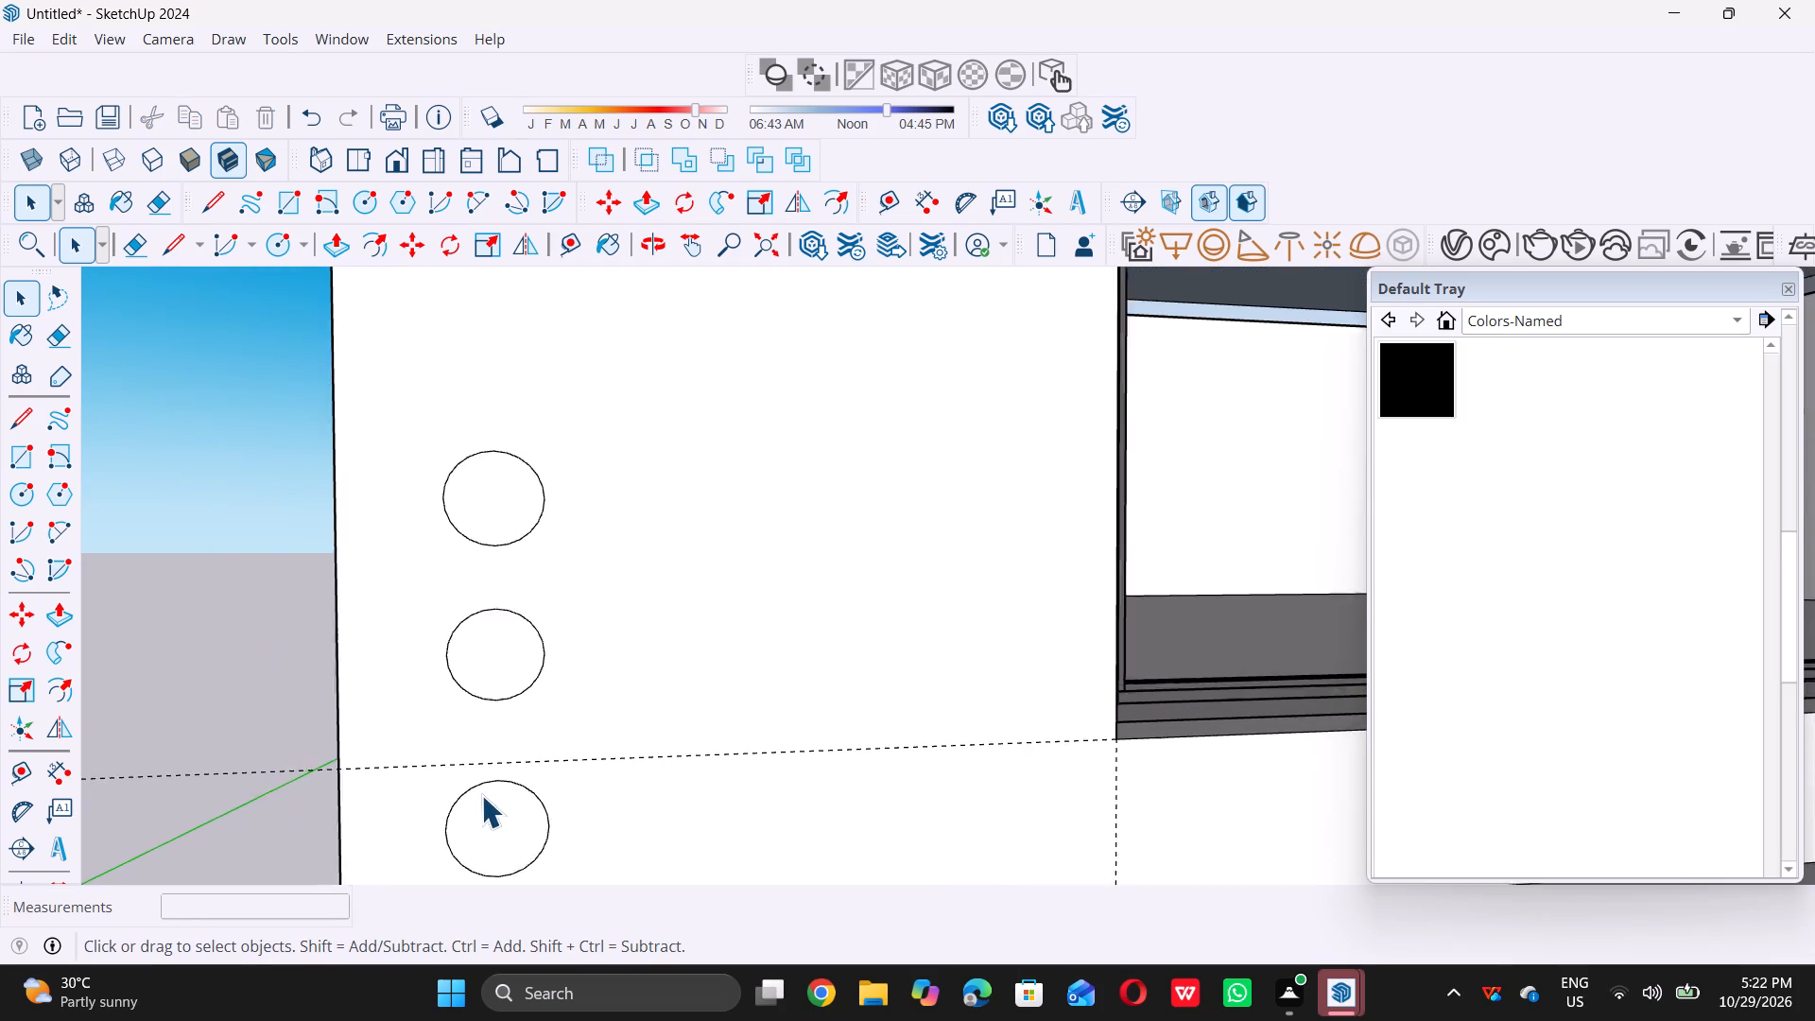
scroll(481, 795, "up", 6)
double_click(526, 766)
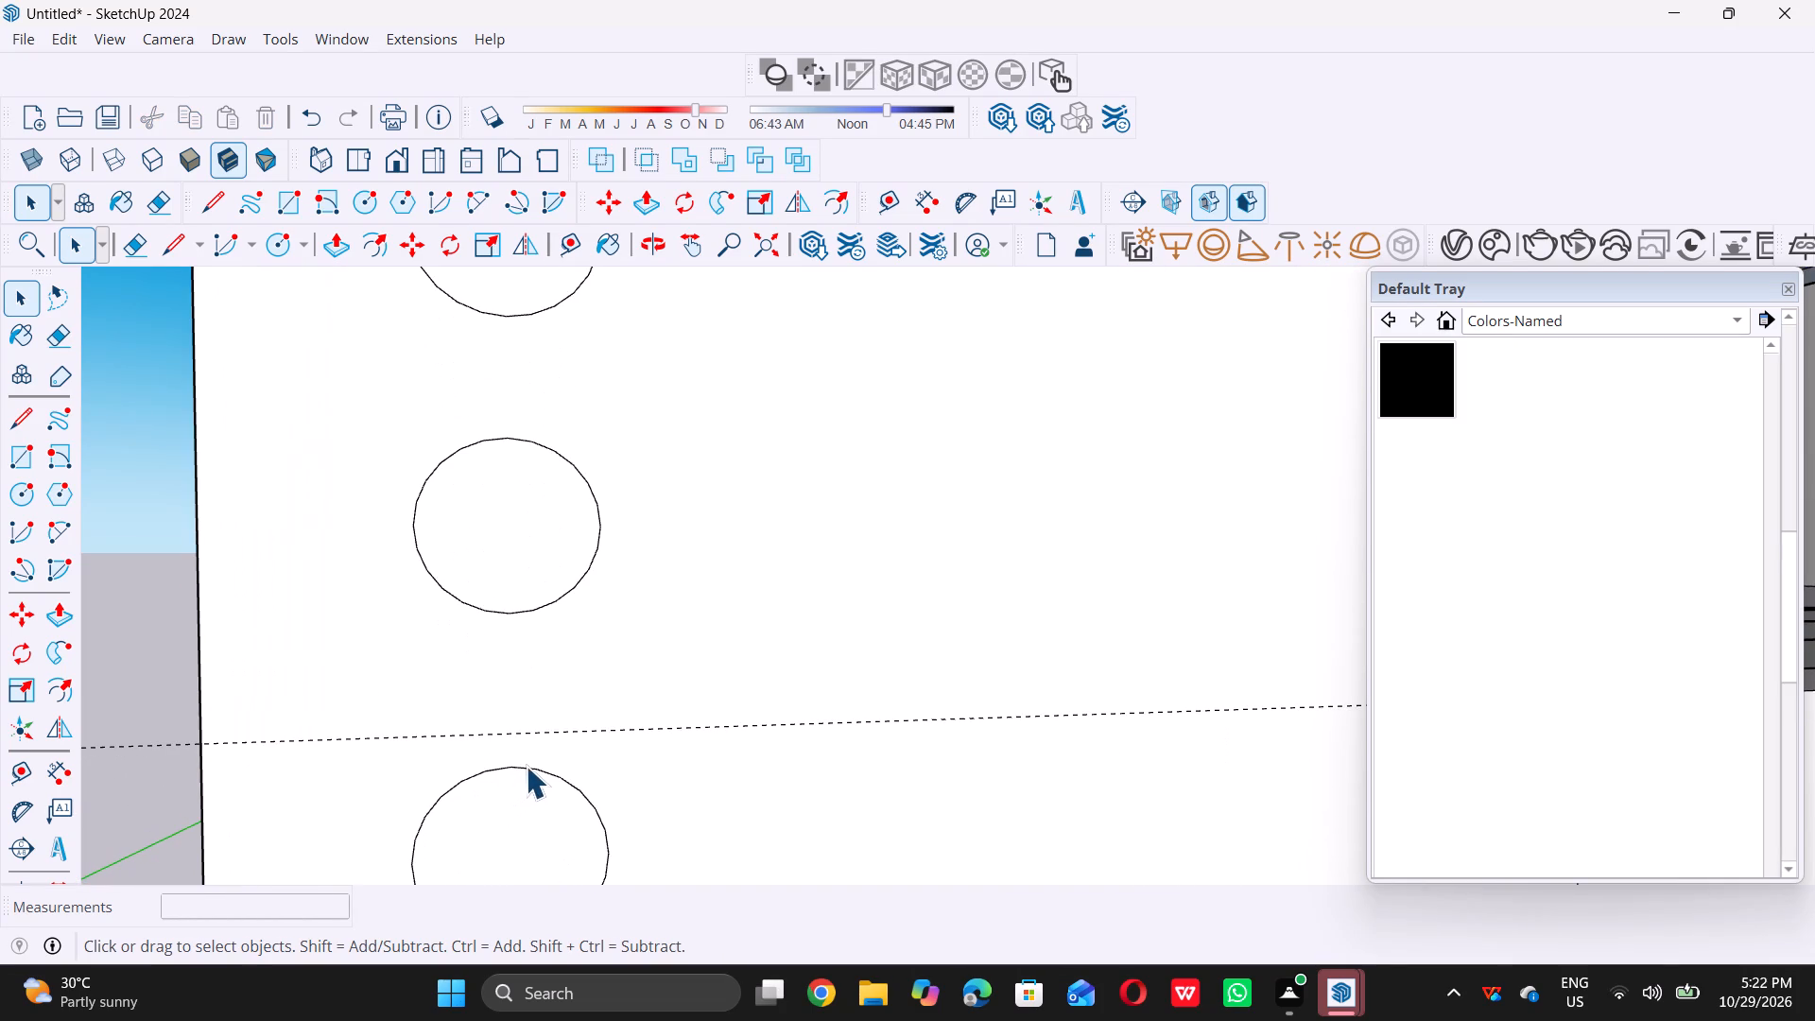
left_click(553, 773)
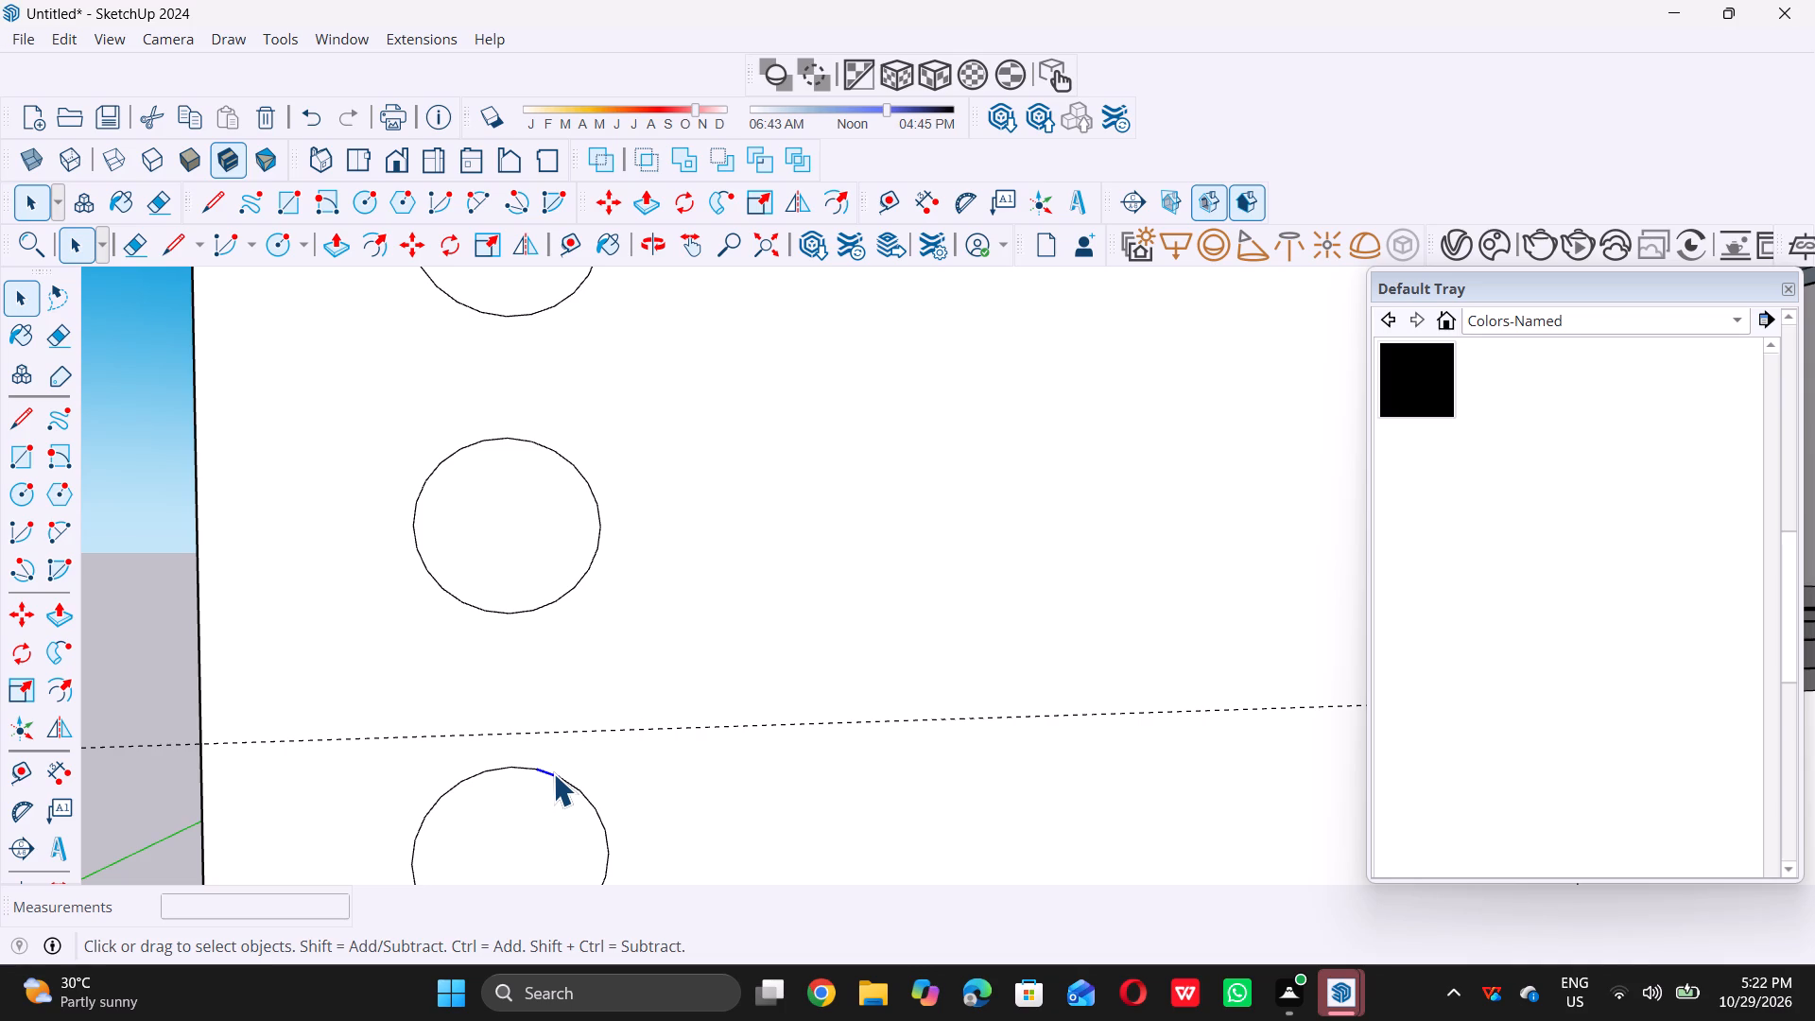
key("Delete")
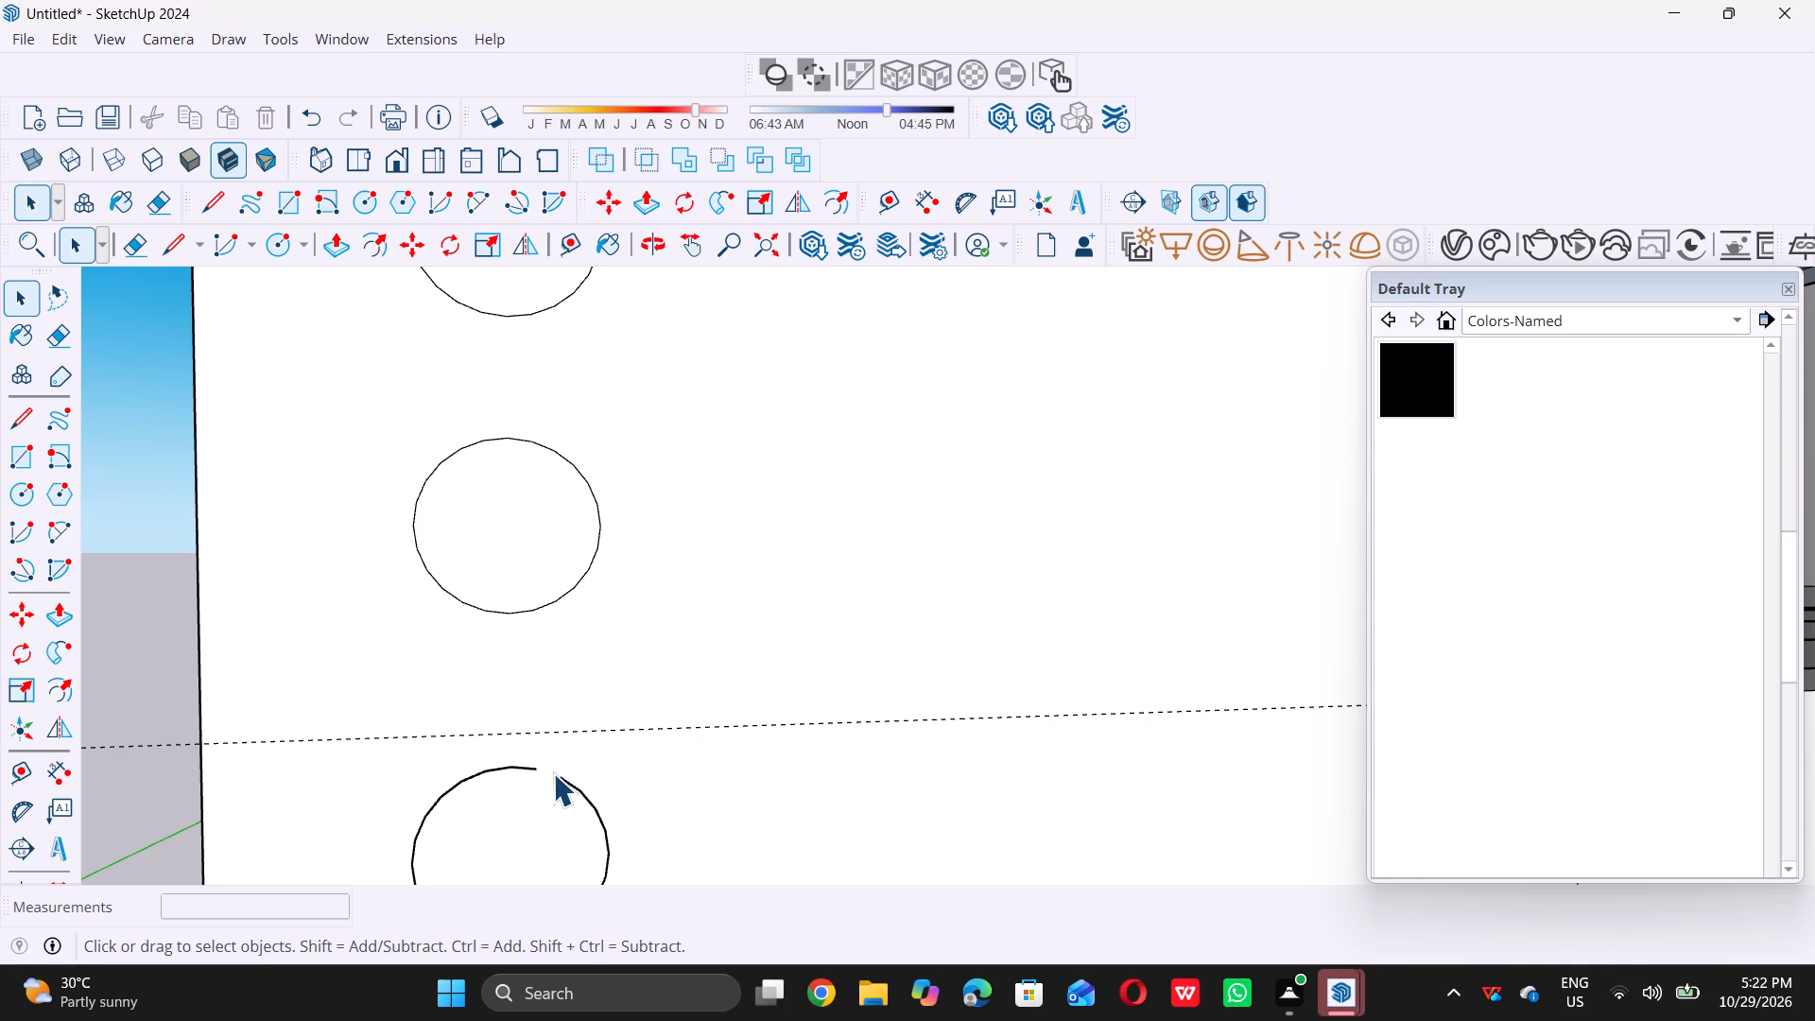
key("e")
left_click(570, 789)
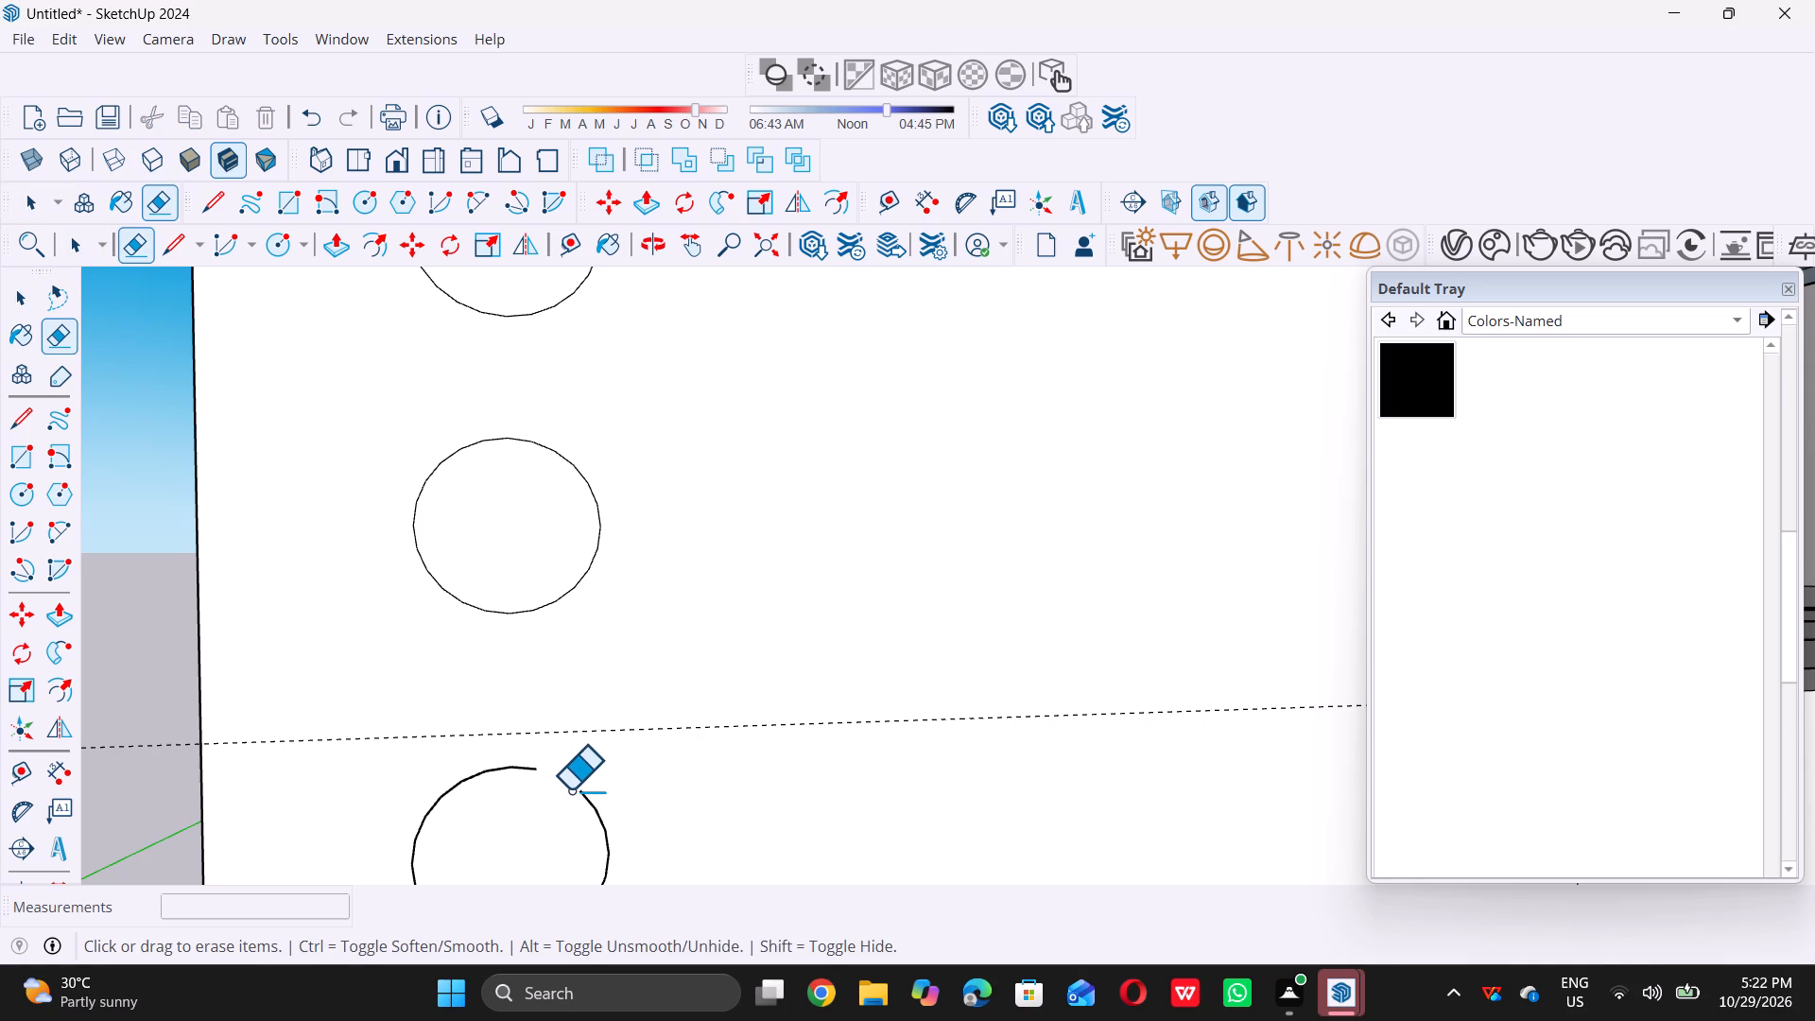
triple_click(589, 809)
double_click(593, 808)
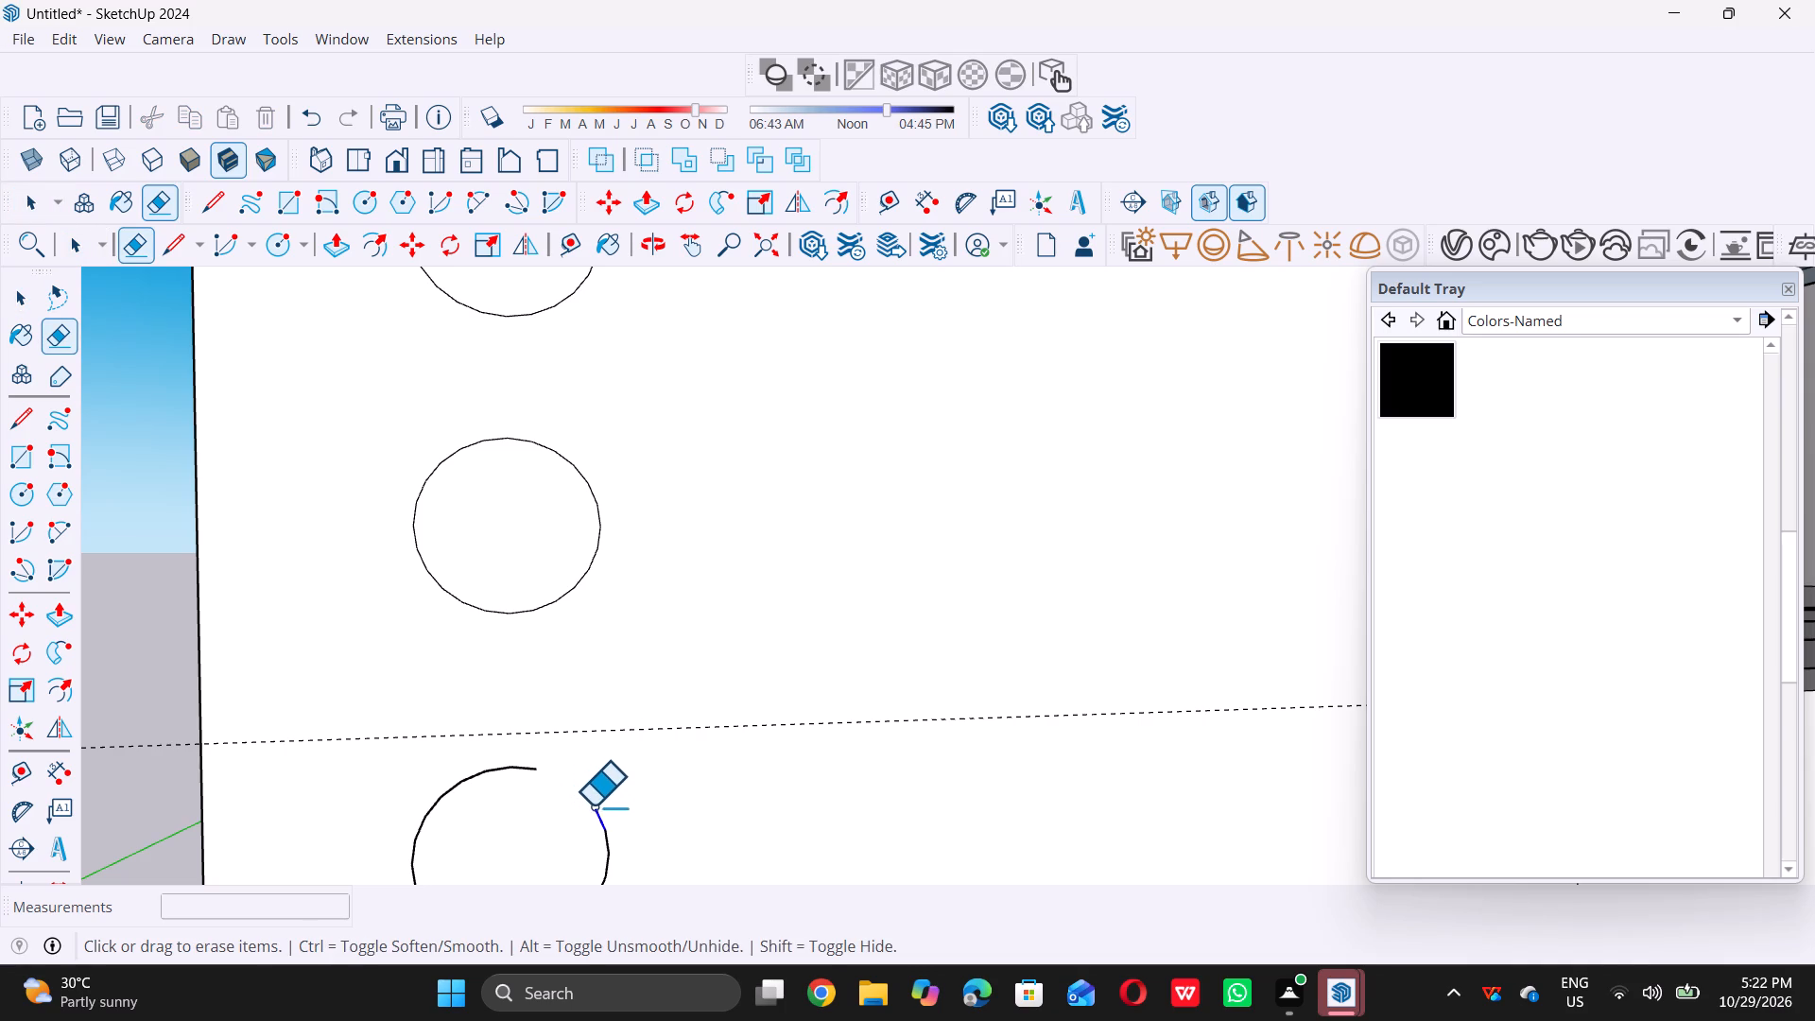
Erase all the edge segments of the middle circle on the wall beside the left balcony window.
triple_click(582, 571)
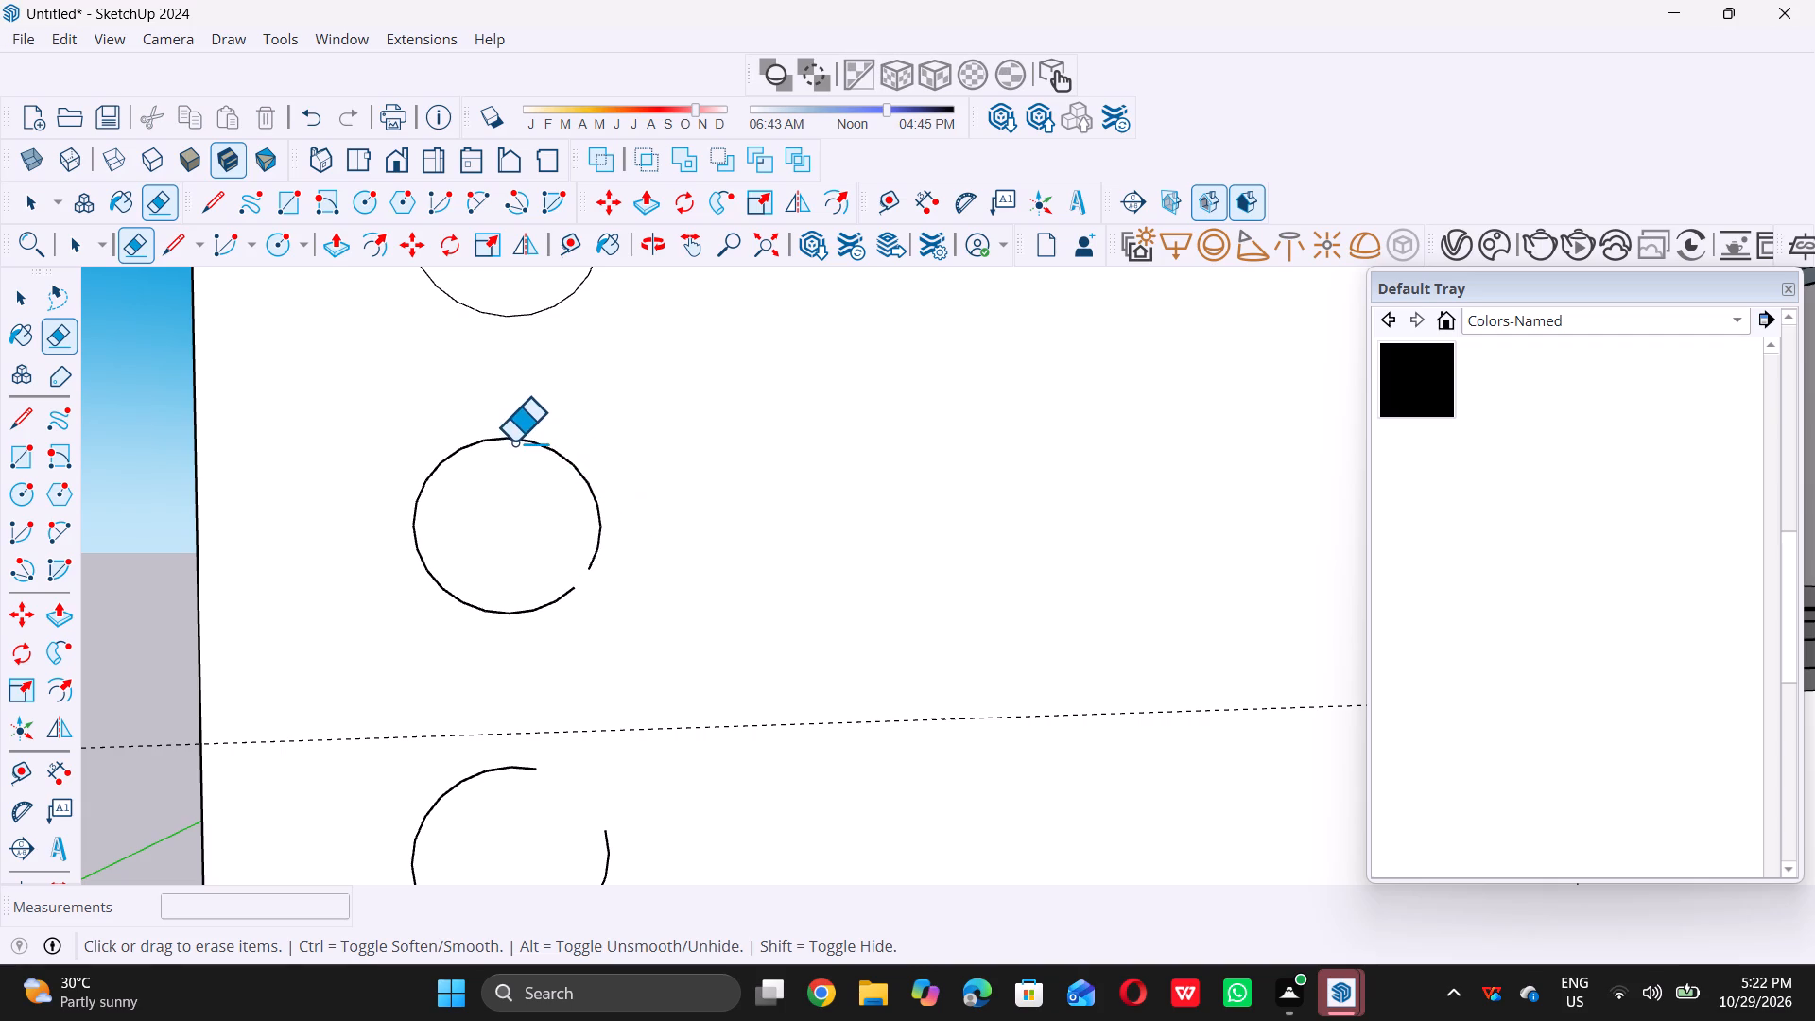
double_click(514, 436)
triple_click(506, 438)
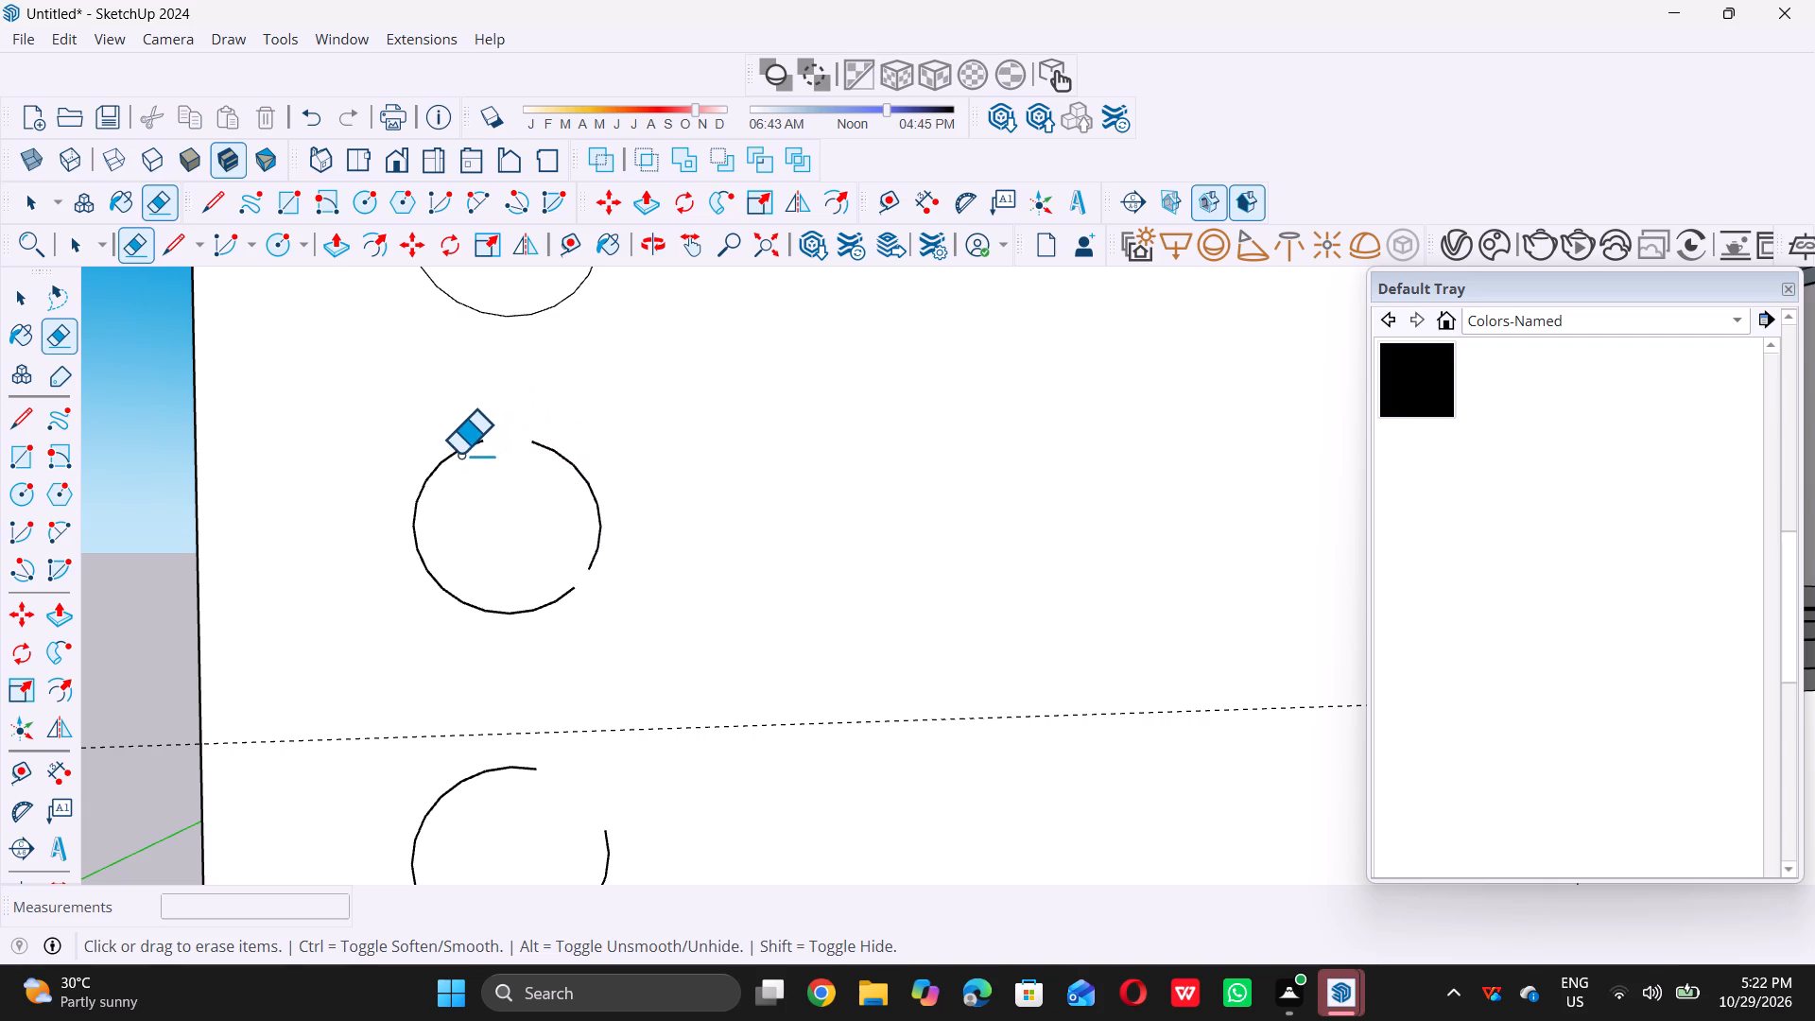
triple_click(454, 453)
left_click(454, 453)
triple_click(388, 474)
left_click(394, 484)
left_click(417, 502)
double_click(421, 508)
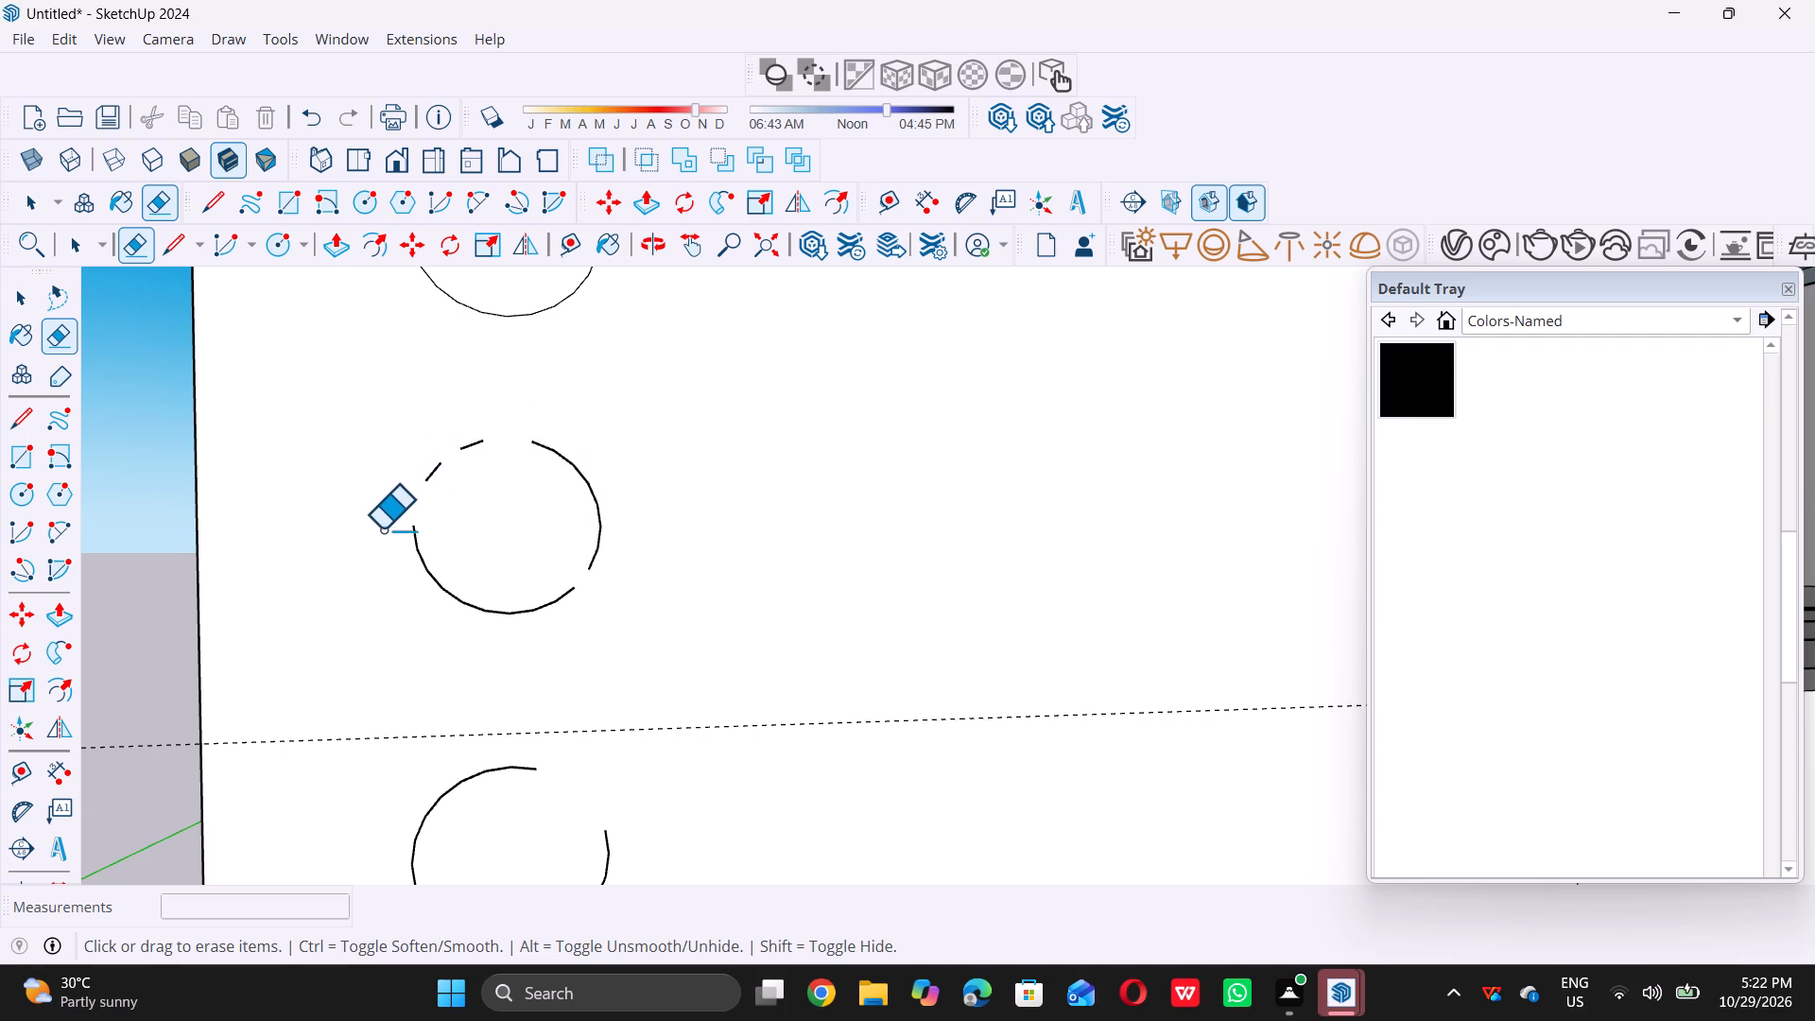
left_click_drag(396, 581, 577, 526)
left_click_drag(581, 522, 590, 515)
left_click(590, 515)
left_click(596, 498)
left_click(590, 498)
left_click_drag(579, 495, 567, 493)
left_click(564, 493)
left_click_drag(567, 580, 580, 569)
left_click(599, 547)
left_click(601, 540)
left_click_drag(593, 540, 582, 540)
left_click_drag(569, 543, 456, 581)
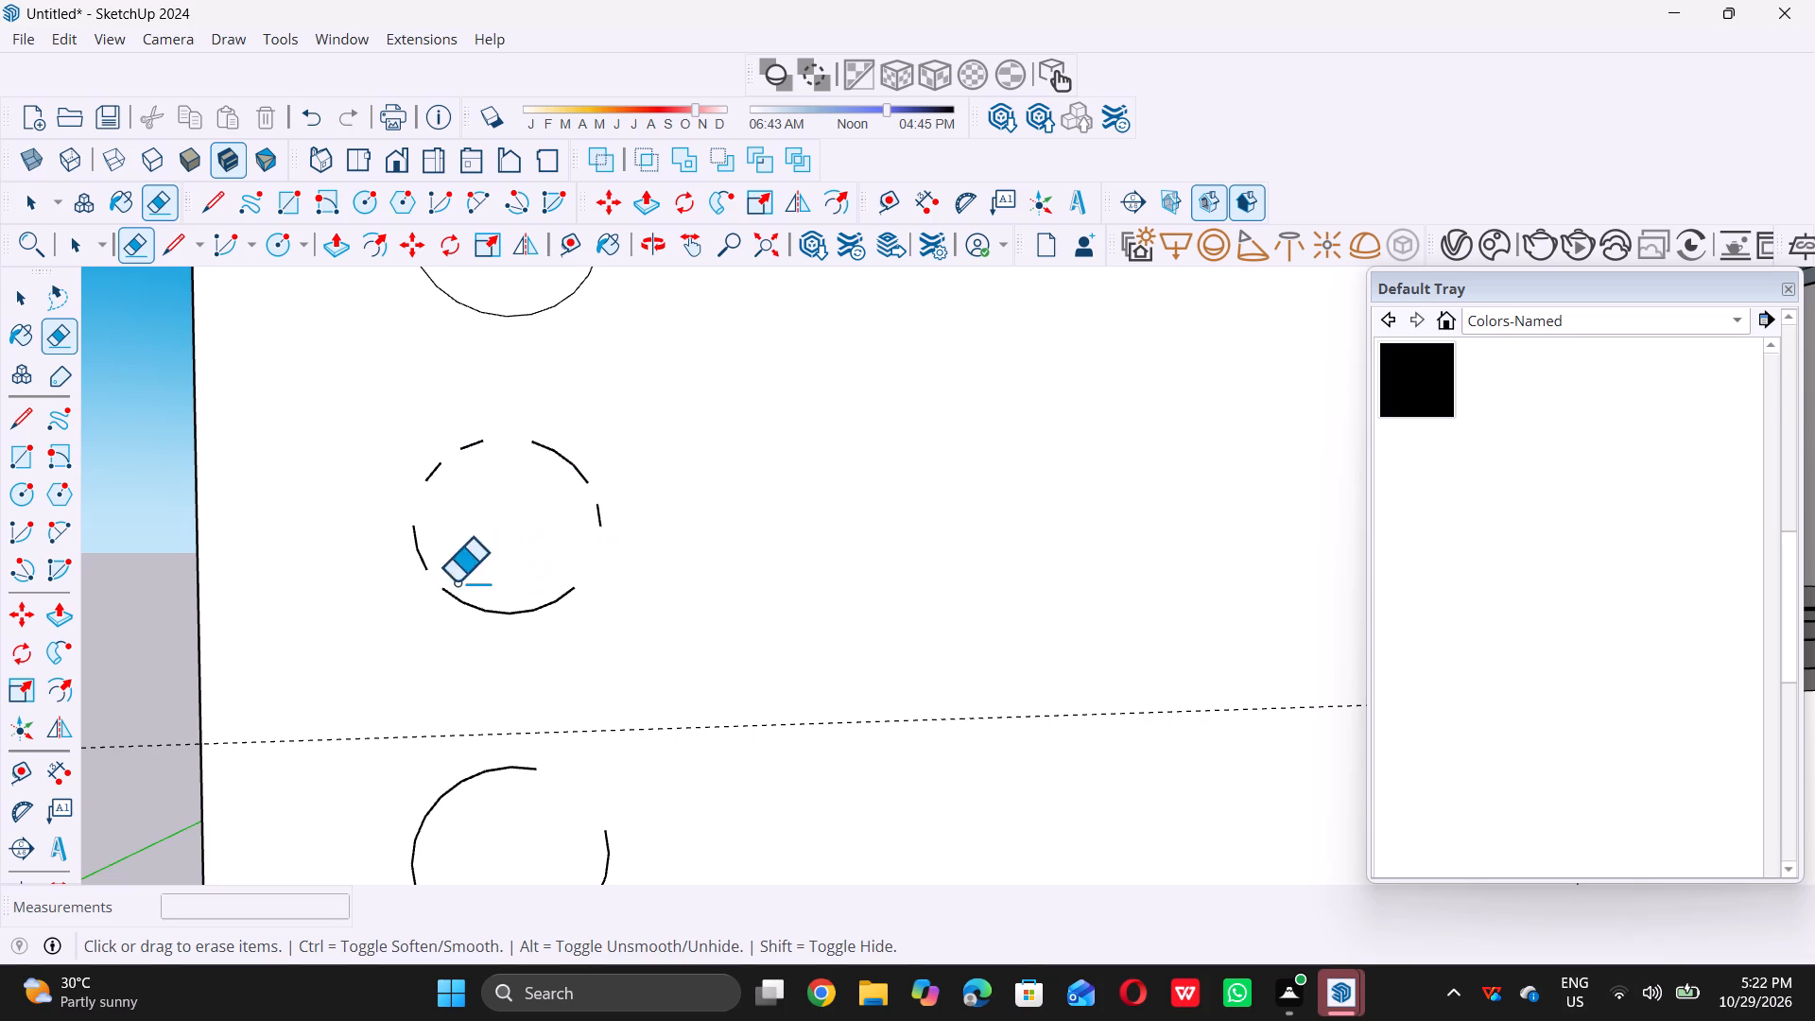
left_click_drag(456, 581, 564, 471)
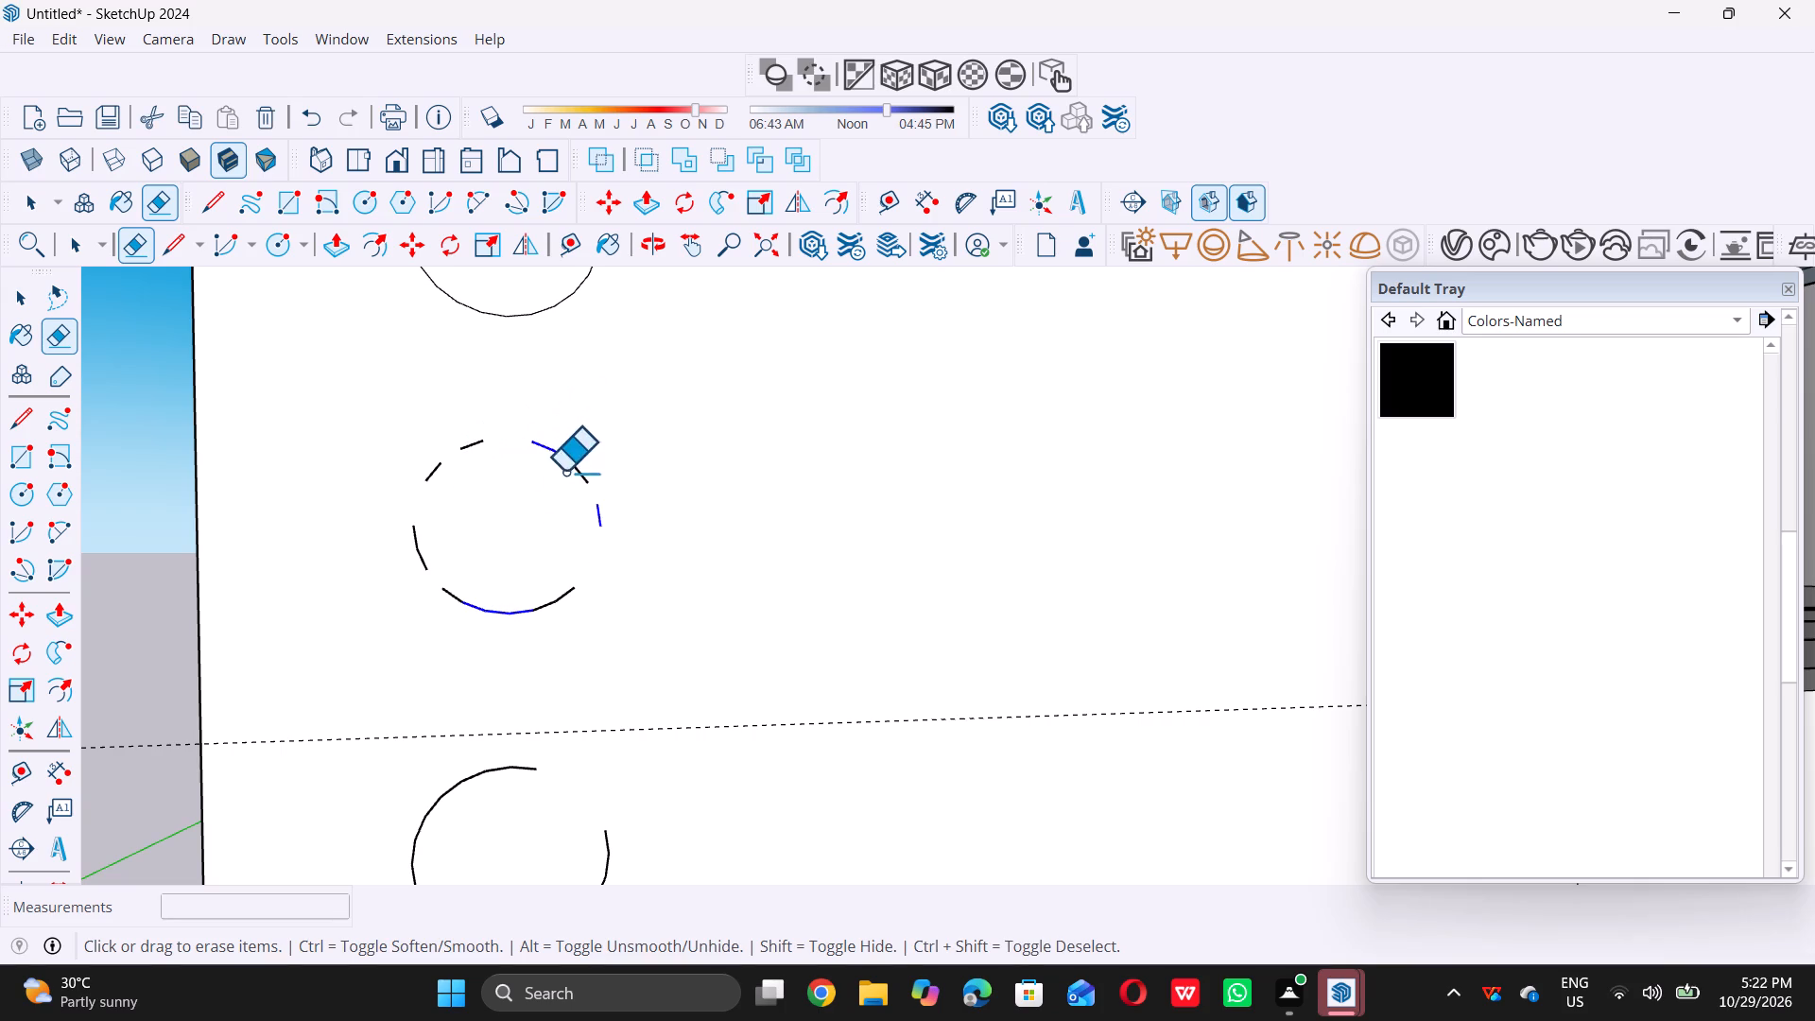
left_click_drag(564, 471, 441, 582)
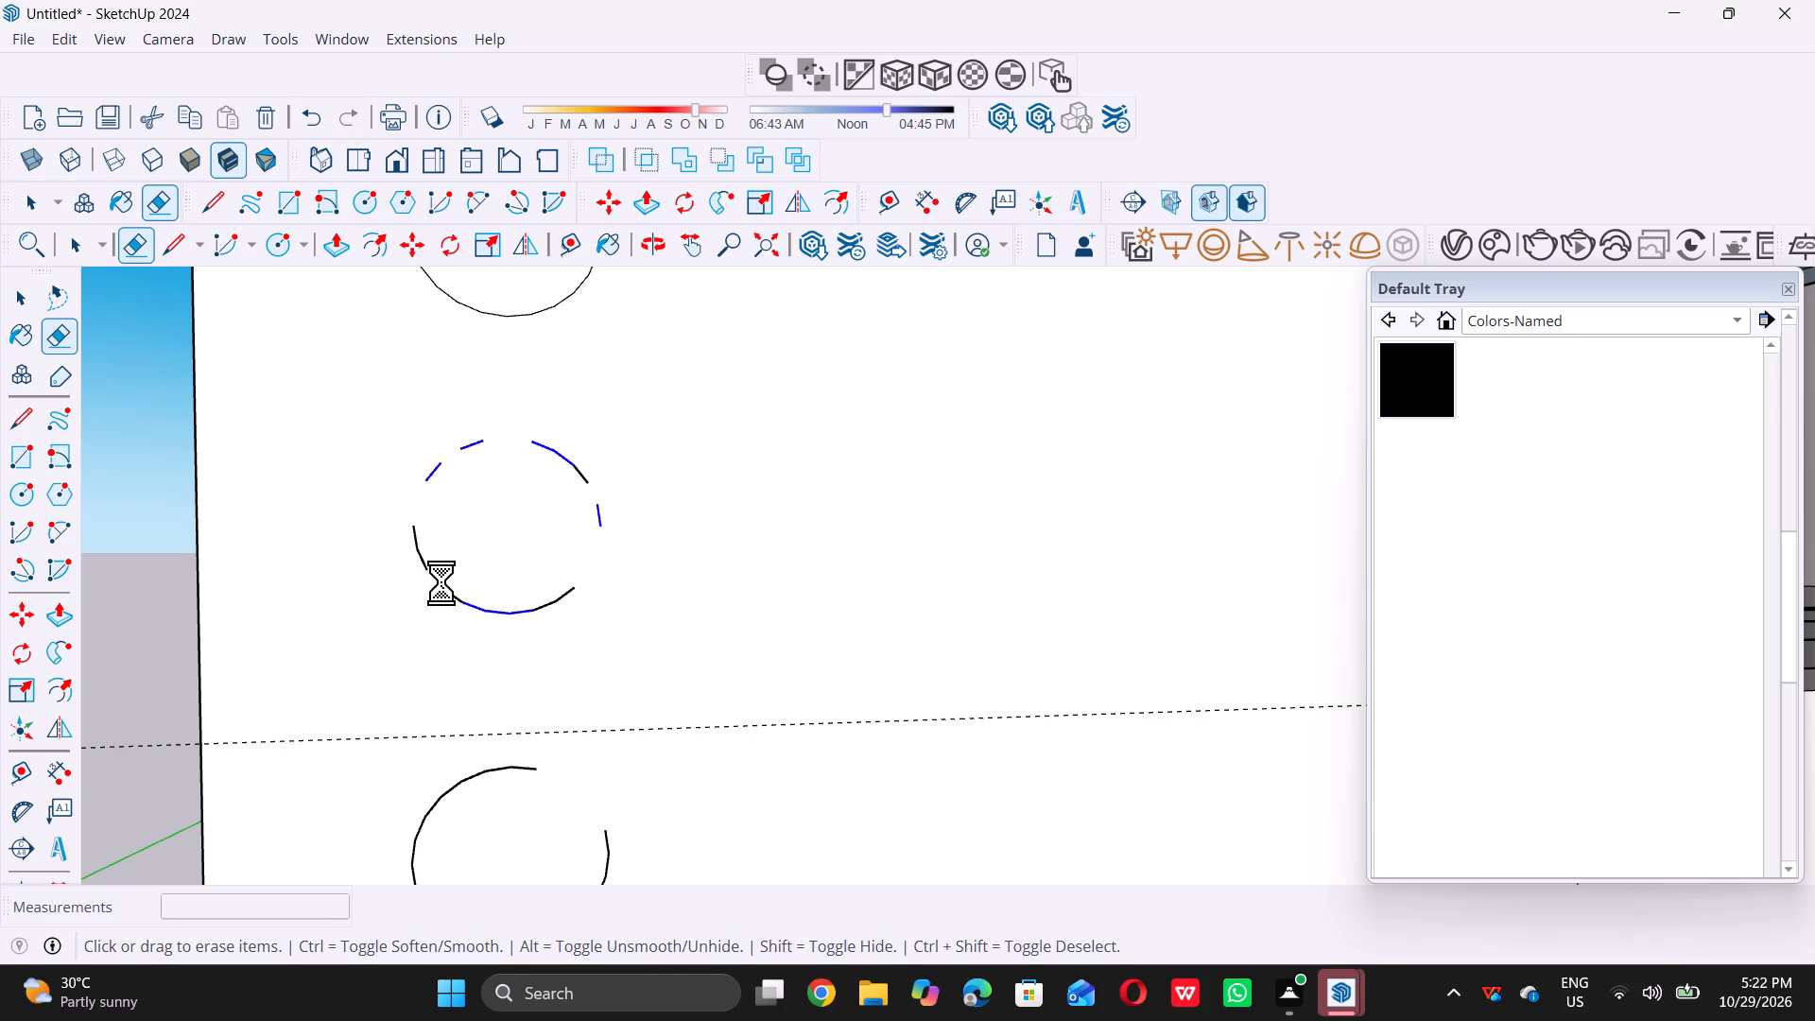
left_click_drag(441, 582, 415, 538)
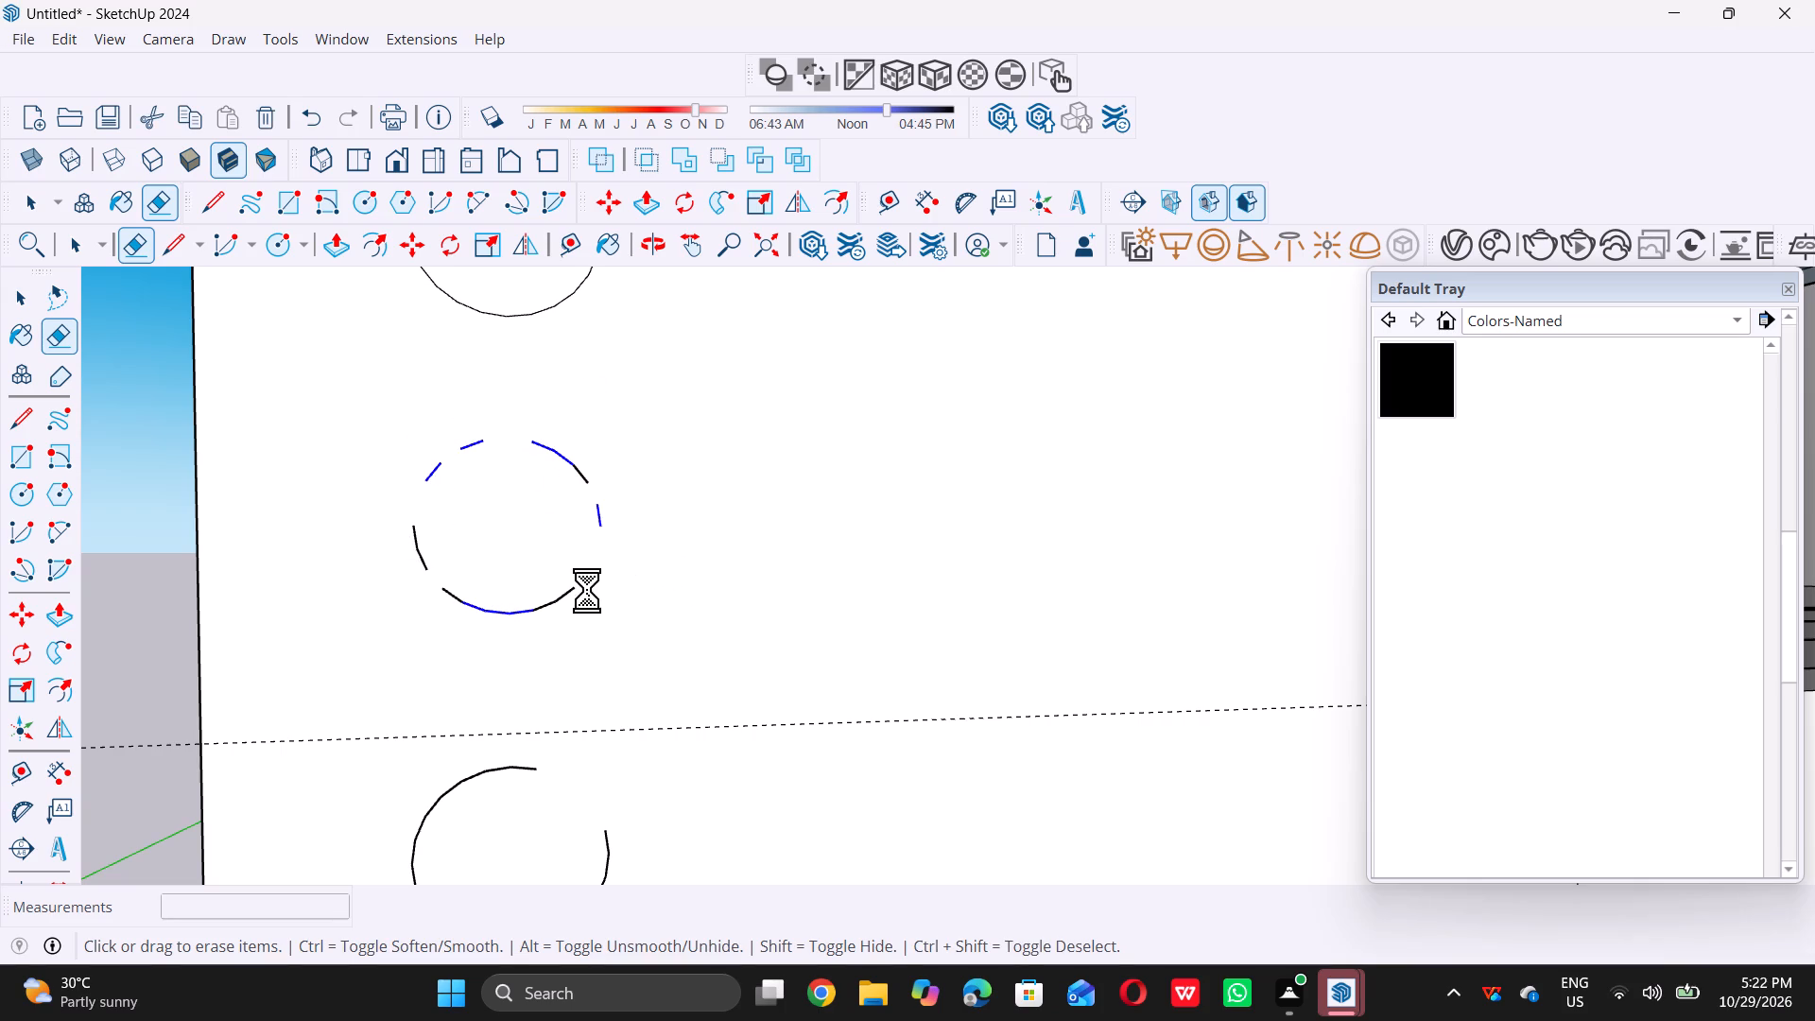
left_click(585, 608)
left_click_drag(559, 583, 527, 562)
left_click_drag(520, 558, 302, 510)
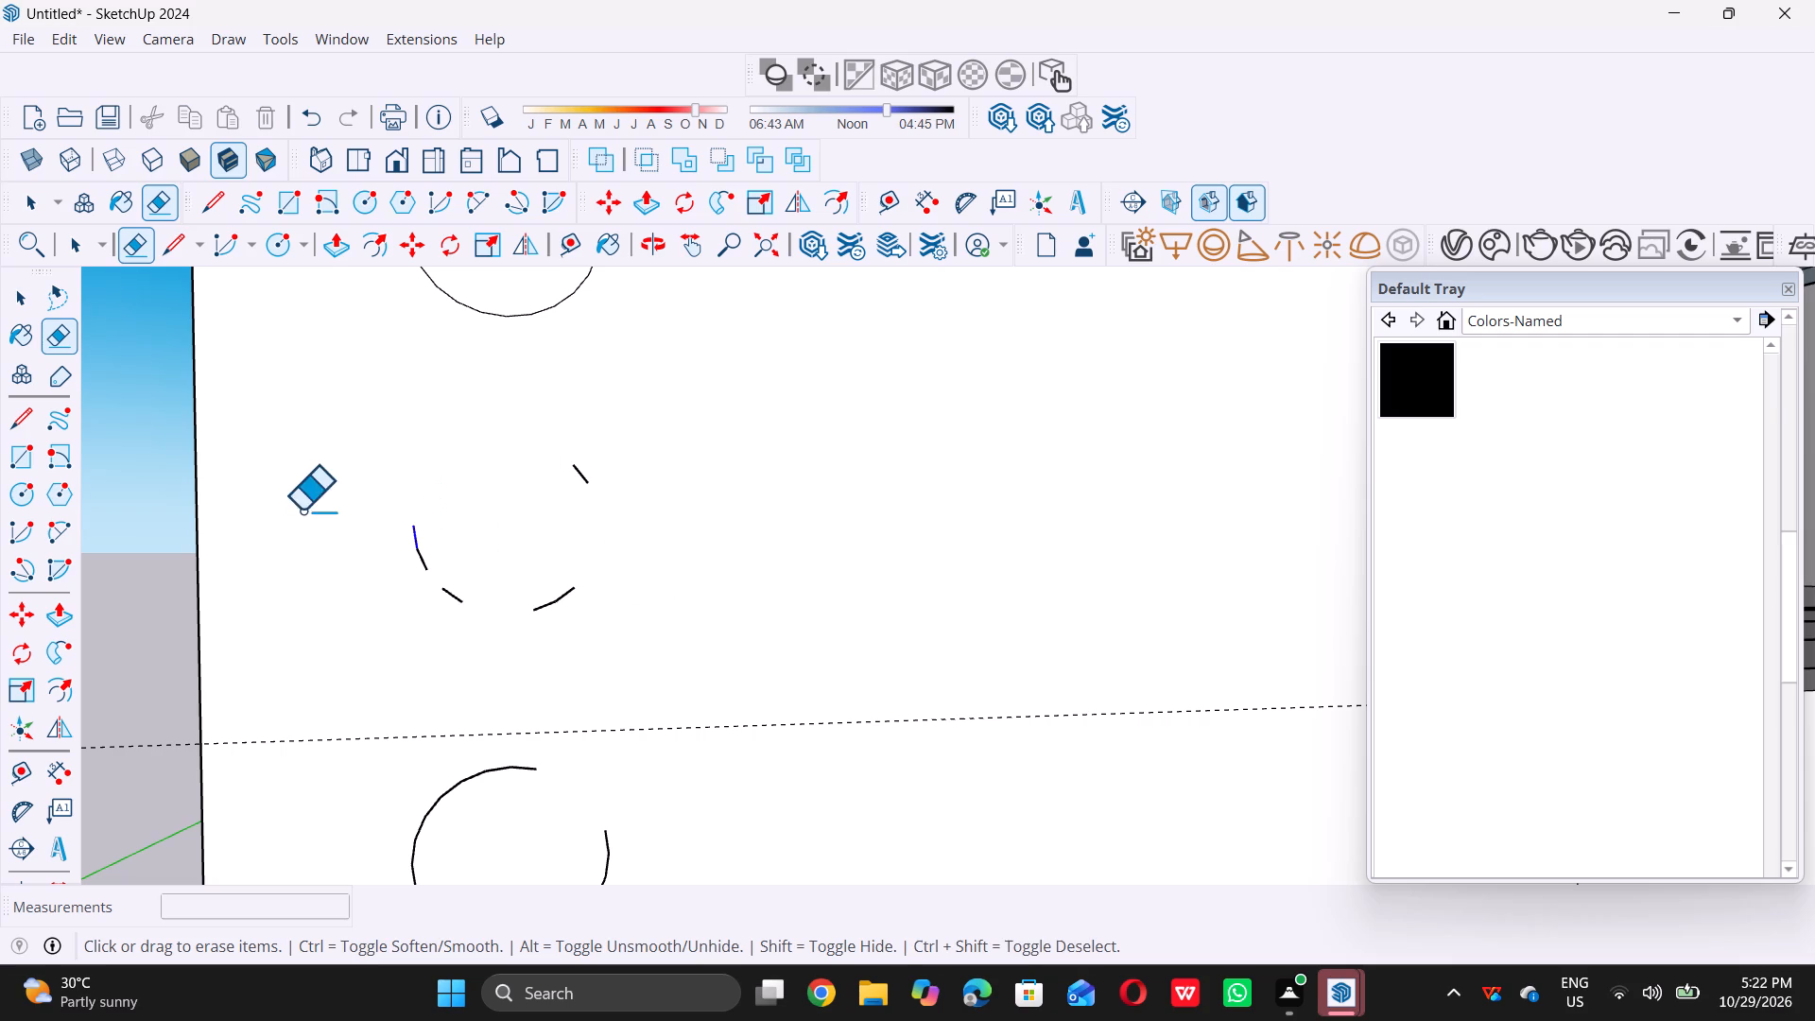
left_click_drag(302, 510, 431, 629)
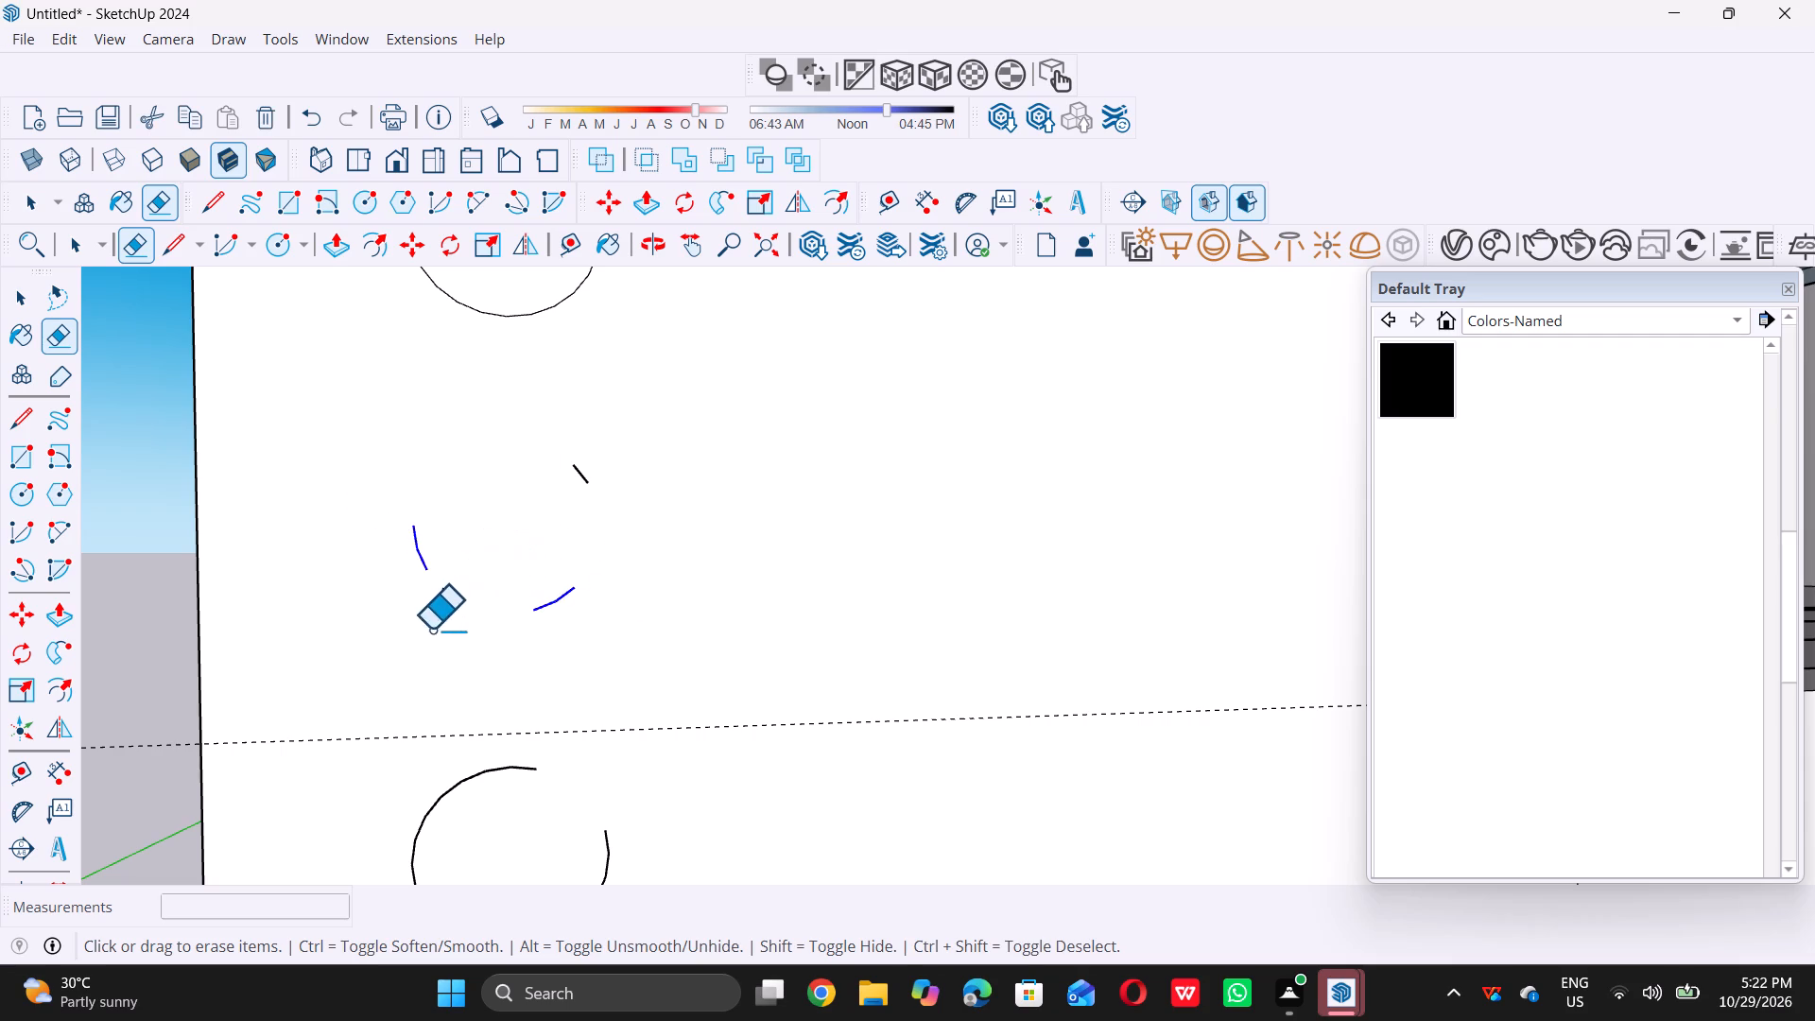
left_click_drag(431, 629, 618, 470)
left_click(618, 470)
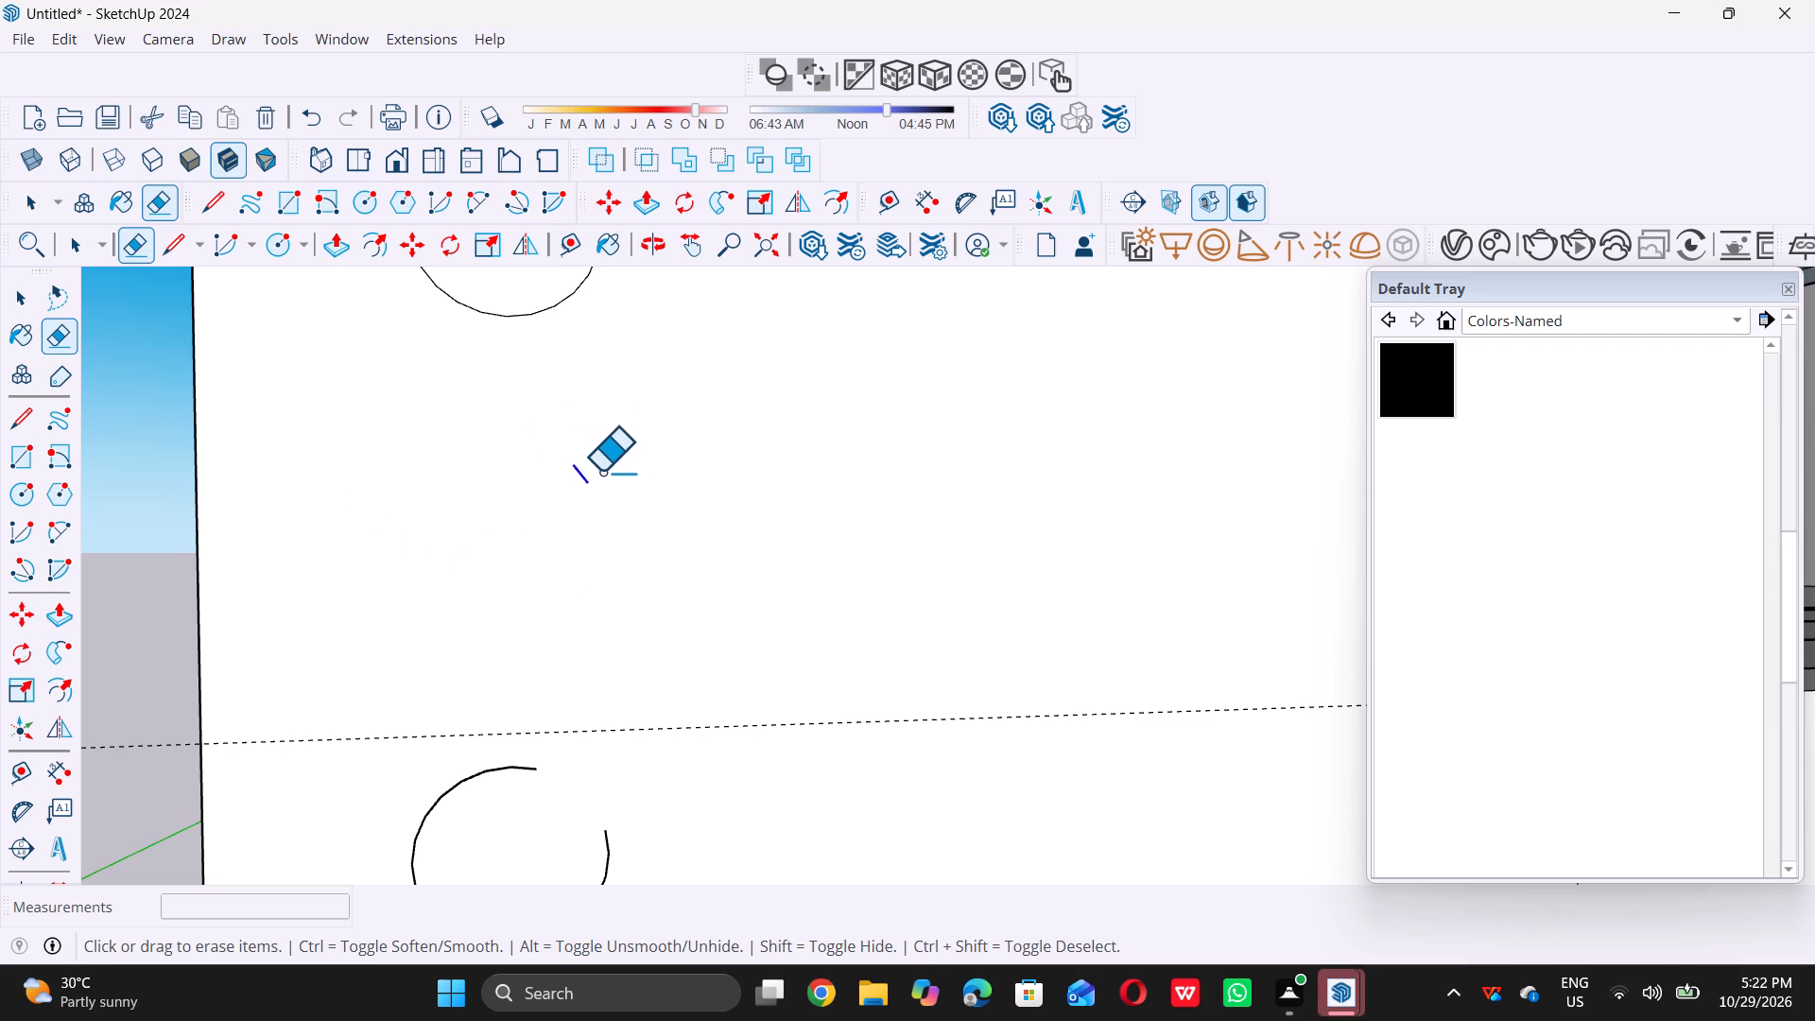
left_click(616, 467)
Erase all the edge segments of the top circle on the same wall.
scroll(633, 536, "down", 7)
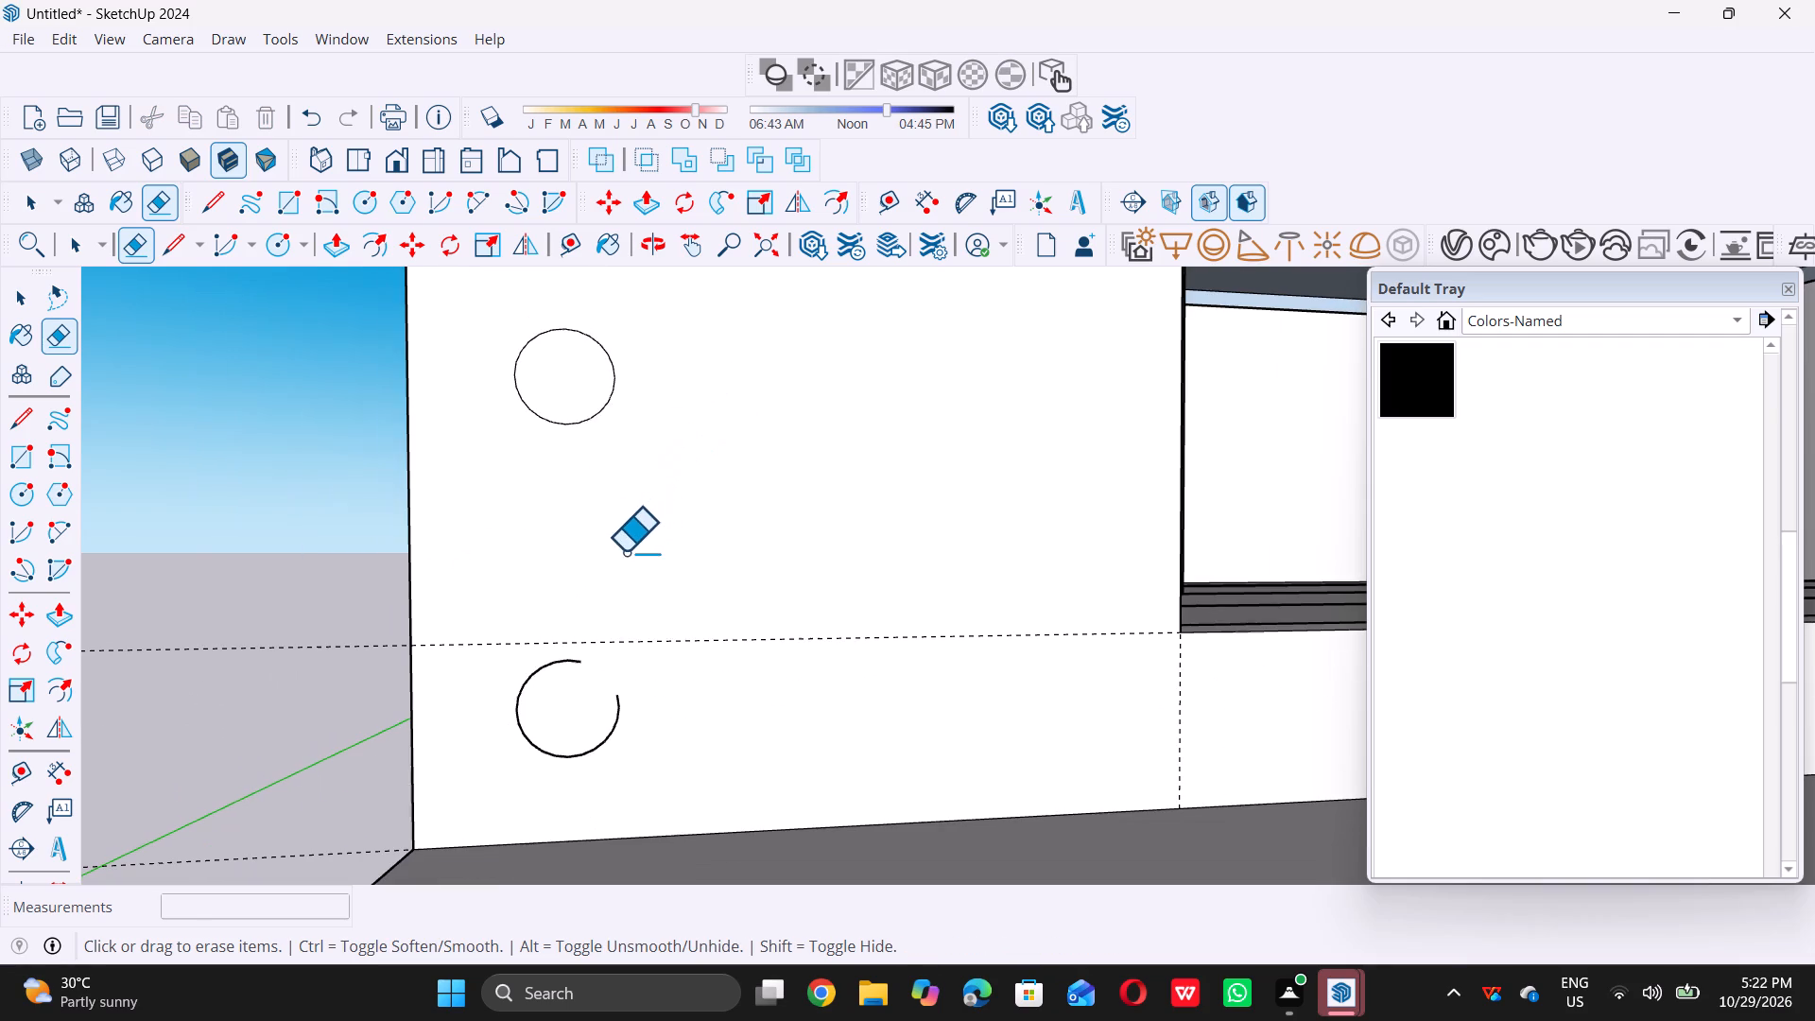
scroll(569, 496, "down", 4)
scroll(550, 409, "up", 6)
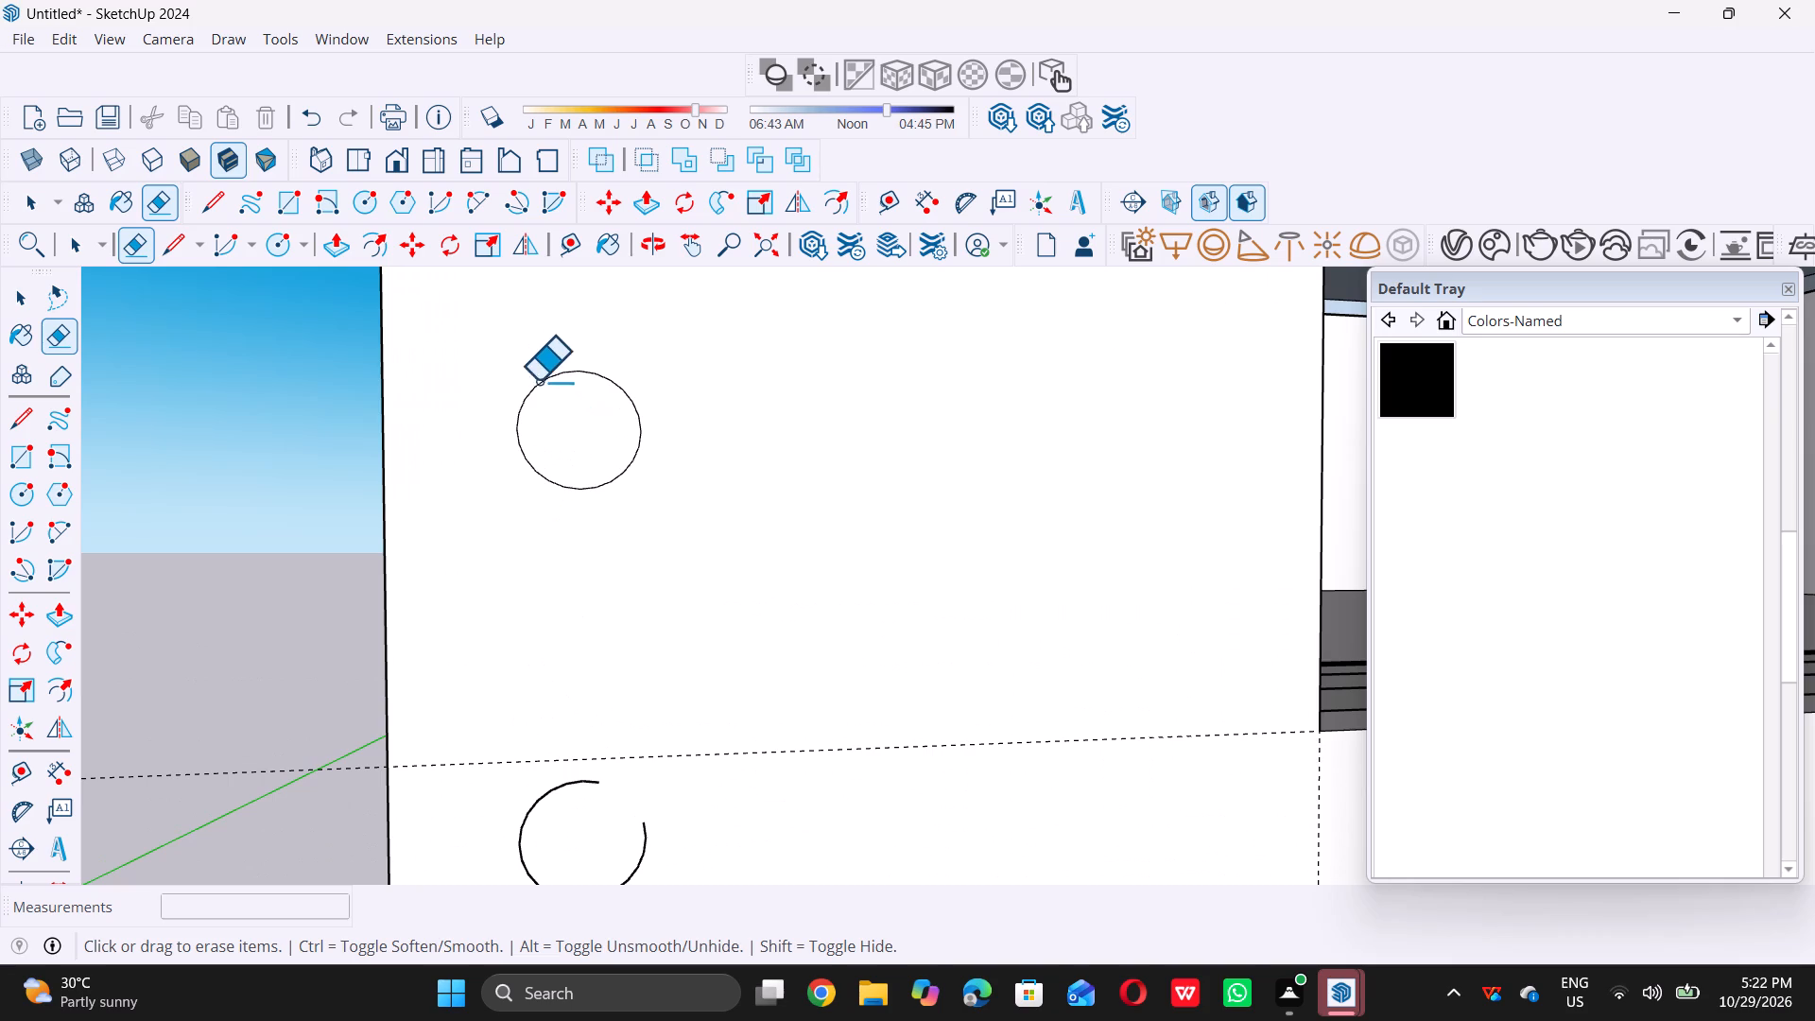
left_click(518, 359)
left_click_drag(518, 358, 583, 490)
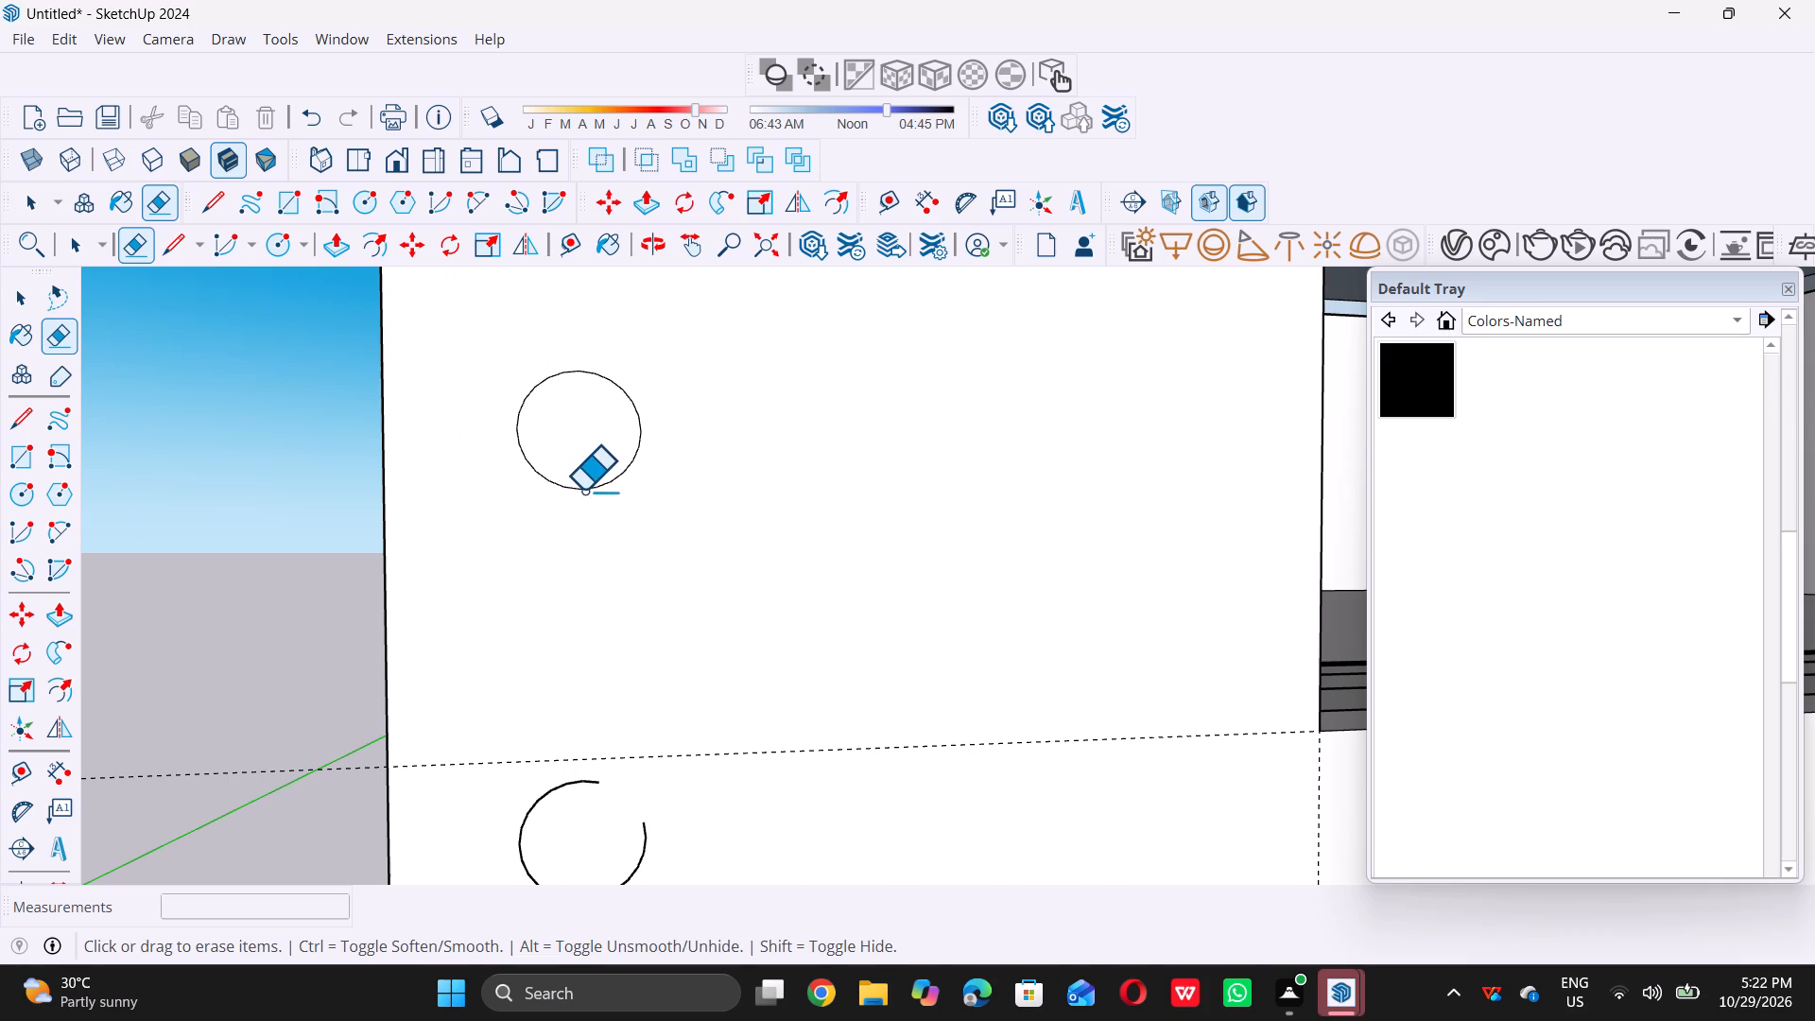
left_click_drag(583, 490, 585, 487)
double_click(585, 487)
triple_click(594, 373)
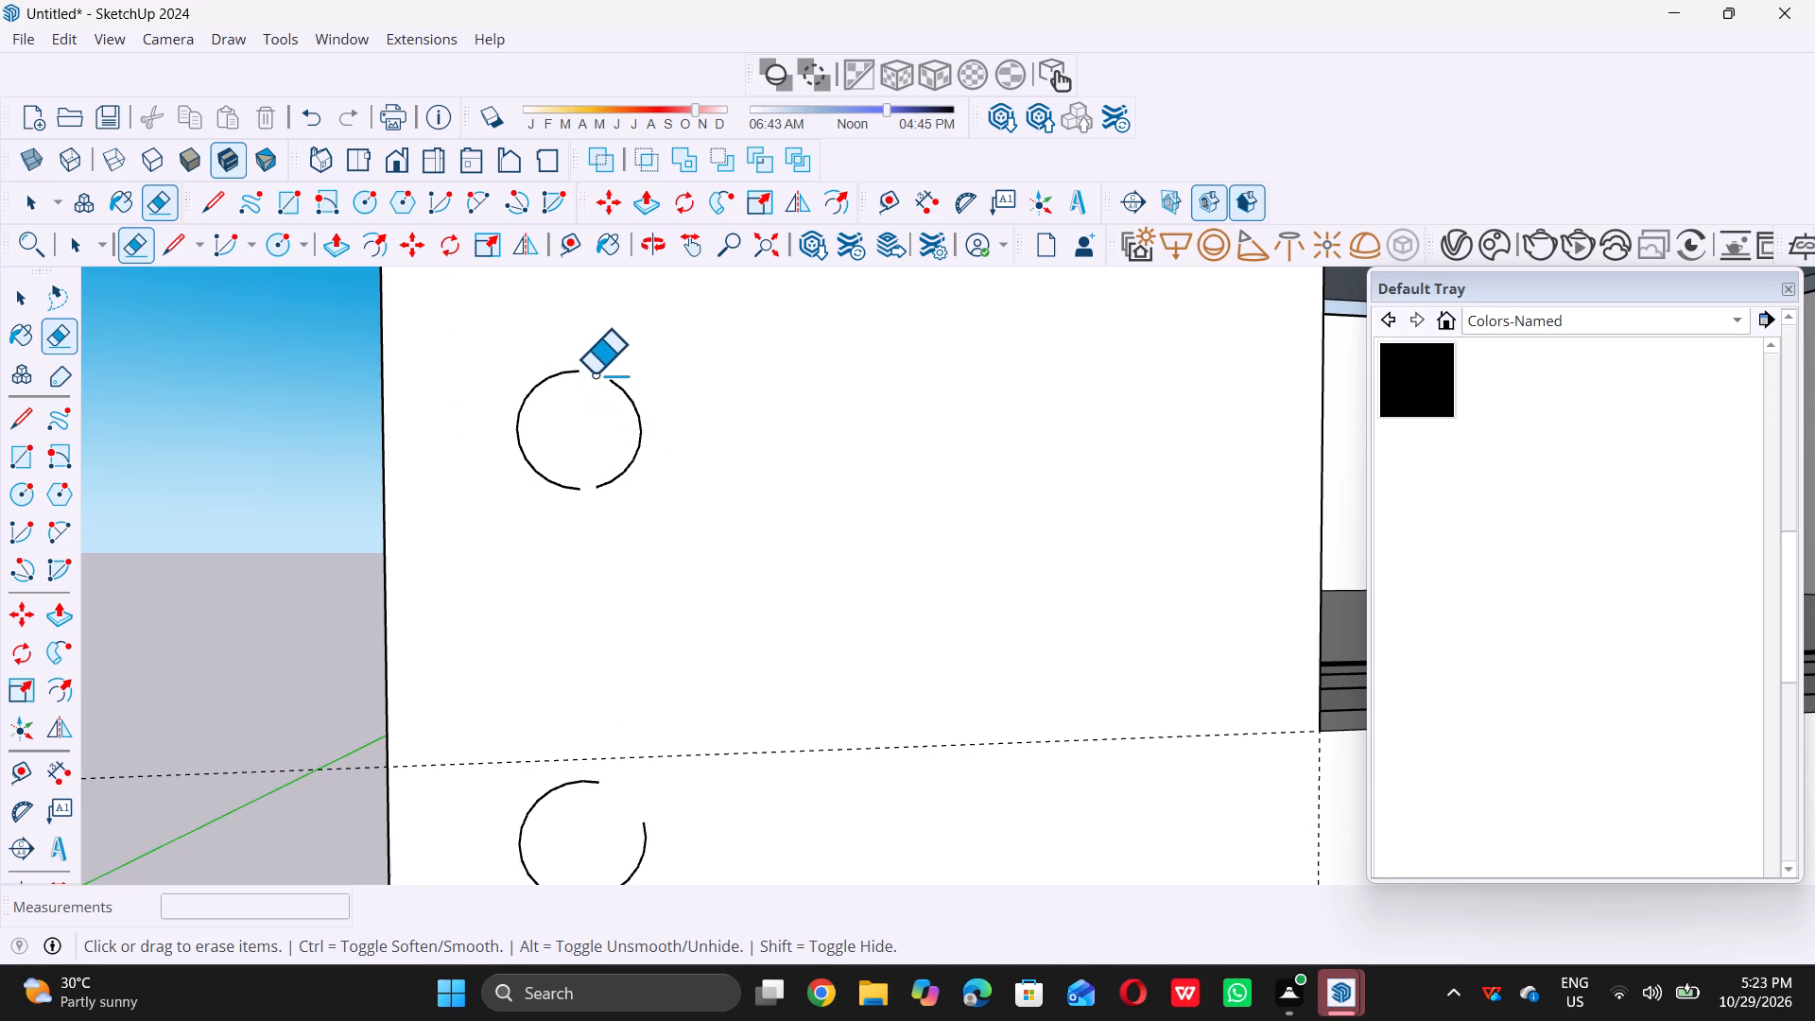
left_click_drag(594, 373, 516, 402)
triple_click(525, 402)
left_click(525, 402)
left_click_drag(502, 453, 601, 424)
left_click_drag(721, 394, 652, 413)
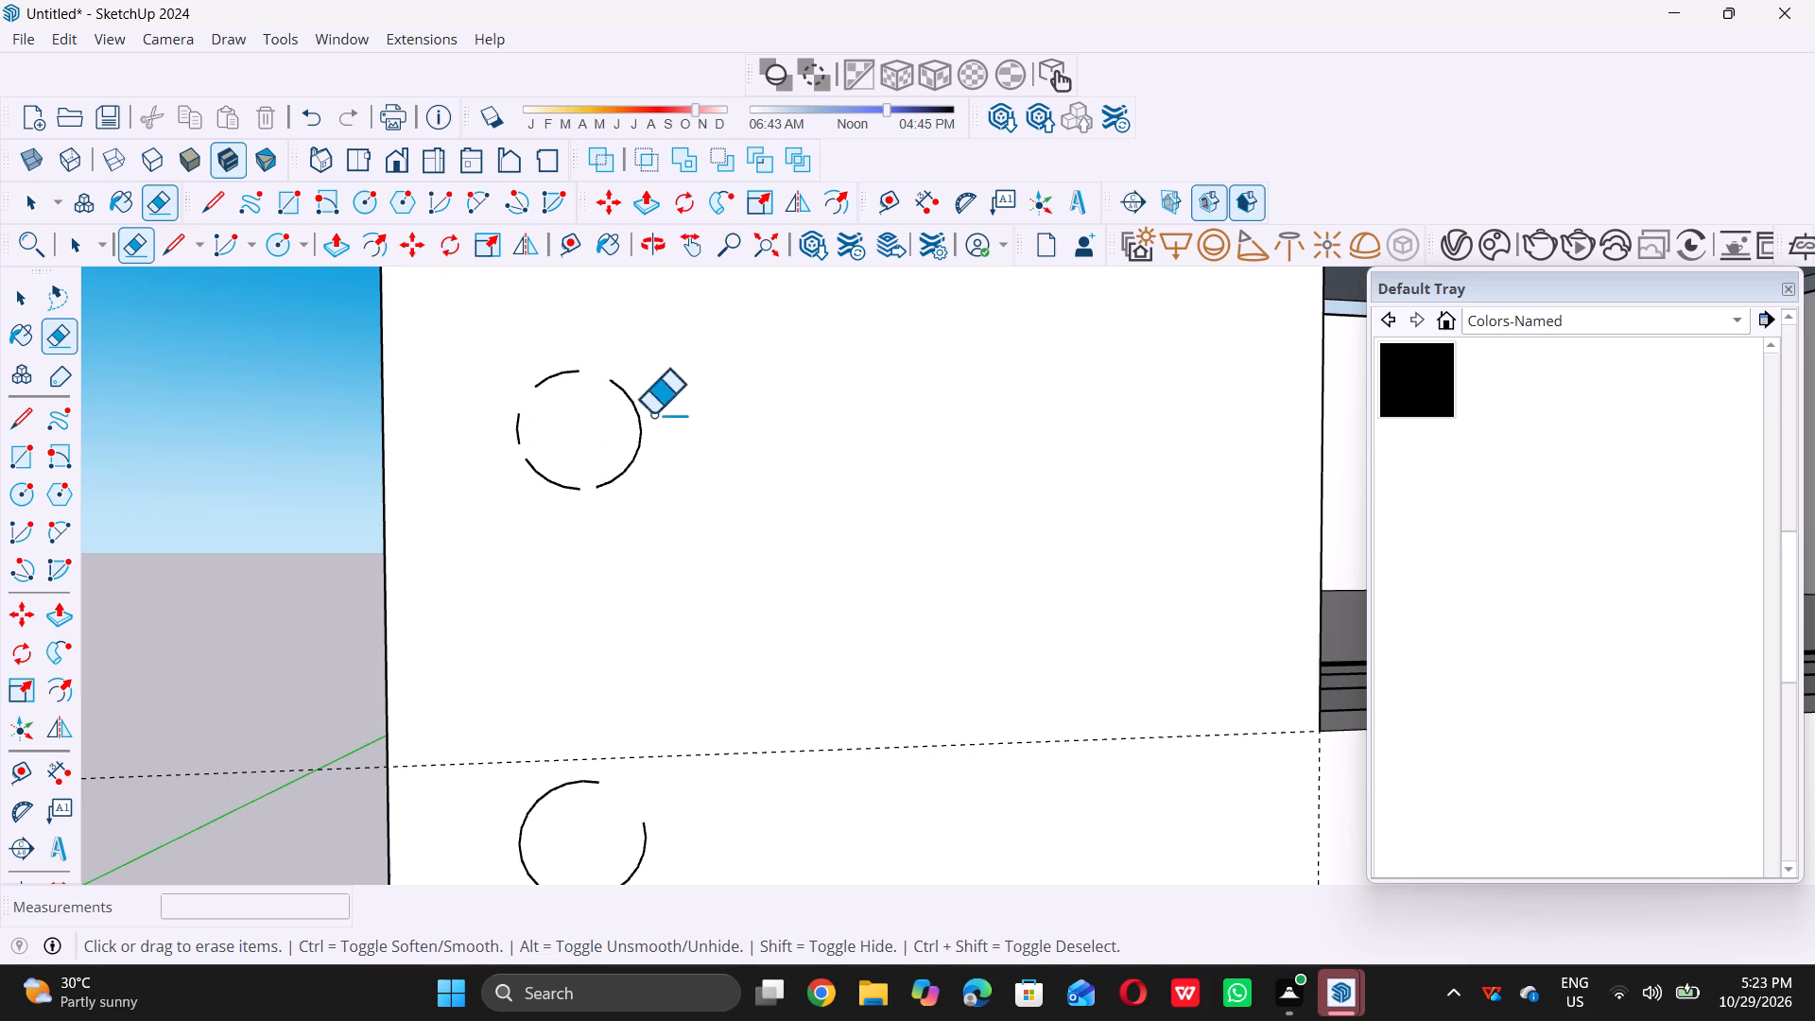
left_click_drag(652, 413, 617, 372)
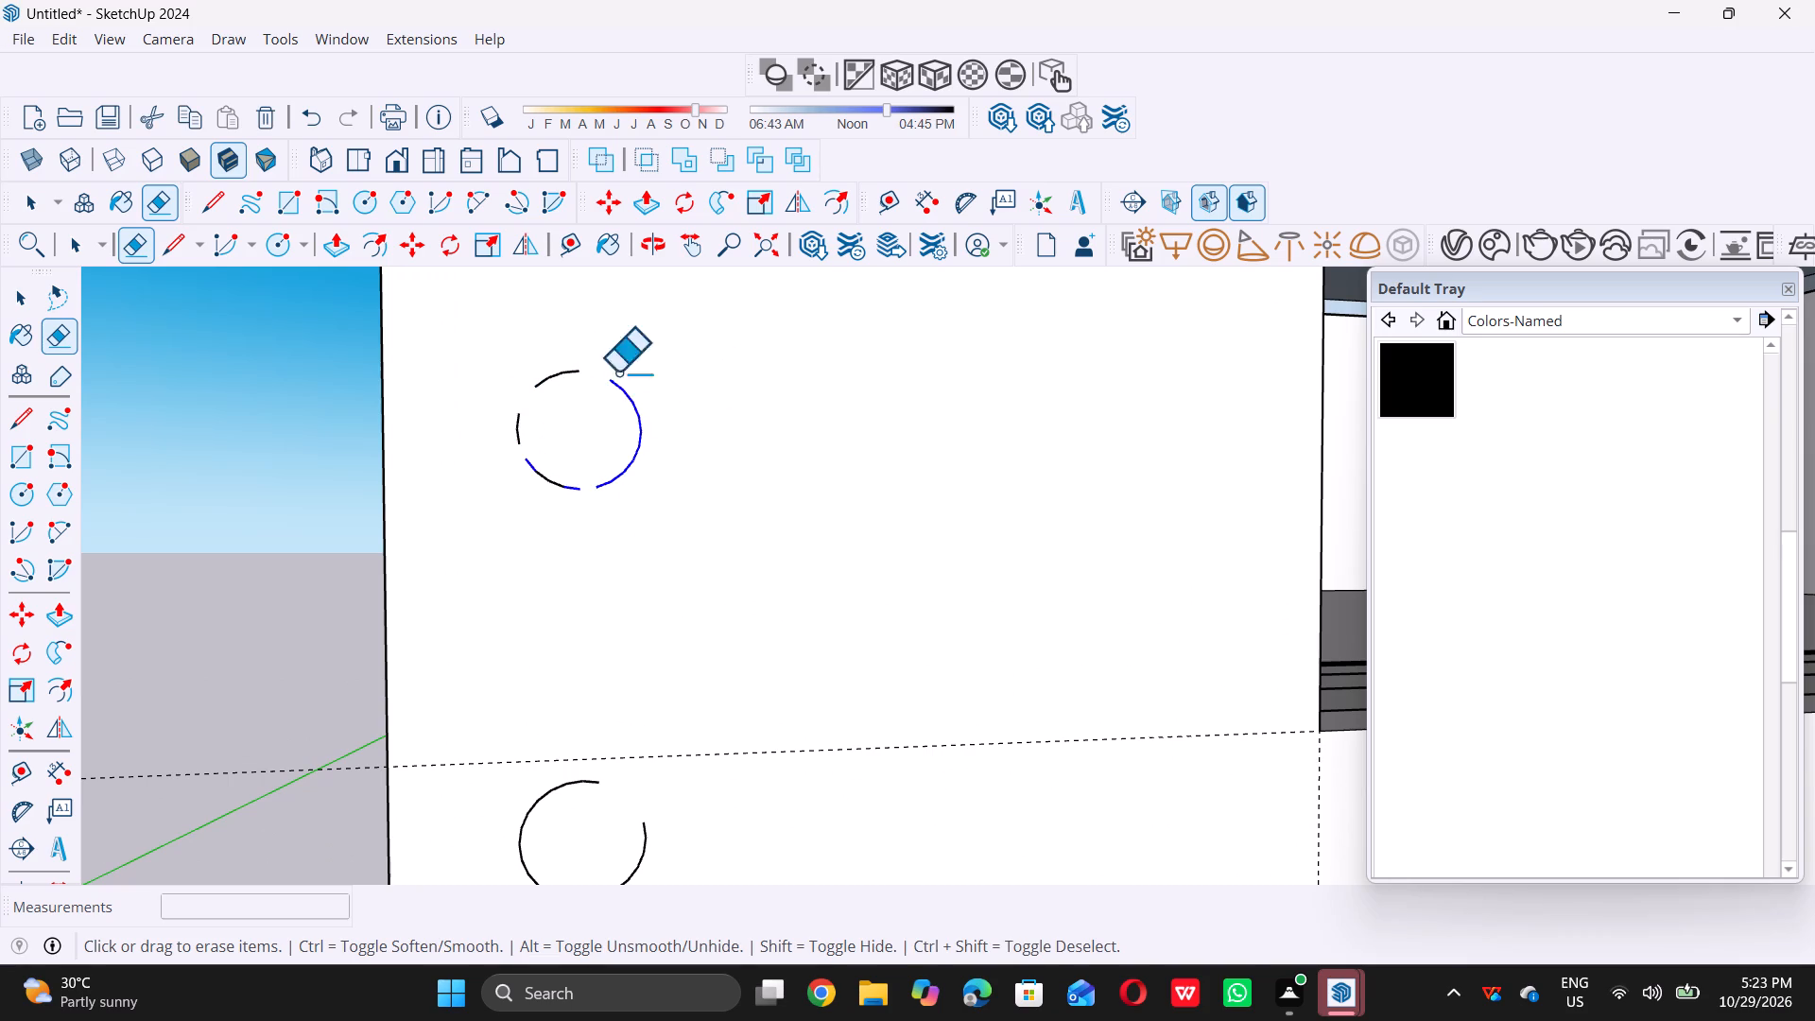
left_click_drag(617, 372, 562, 389)
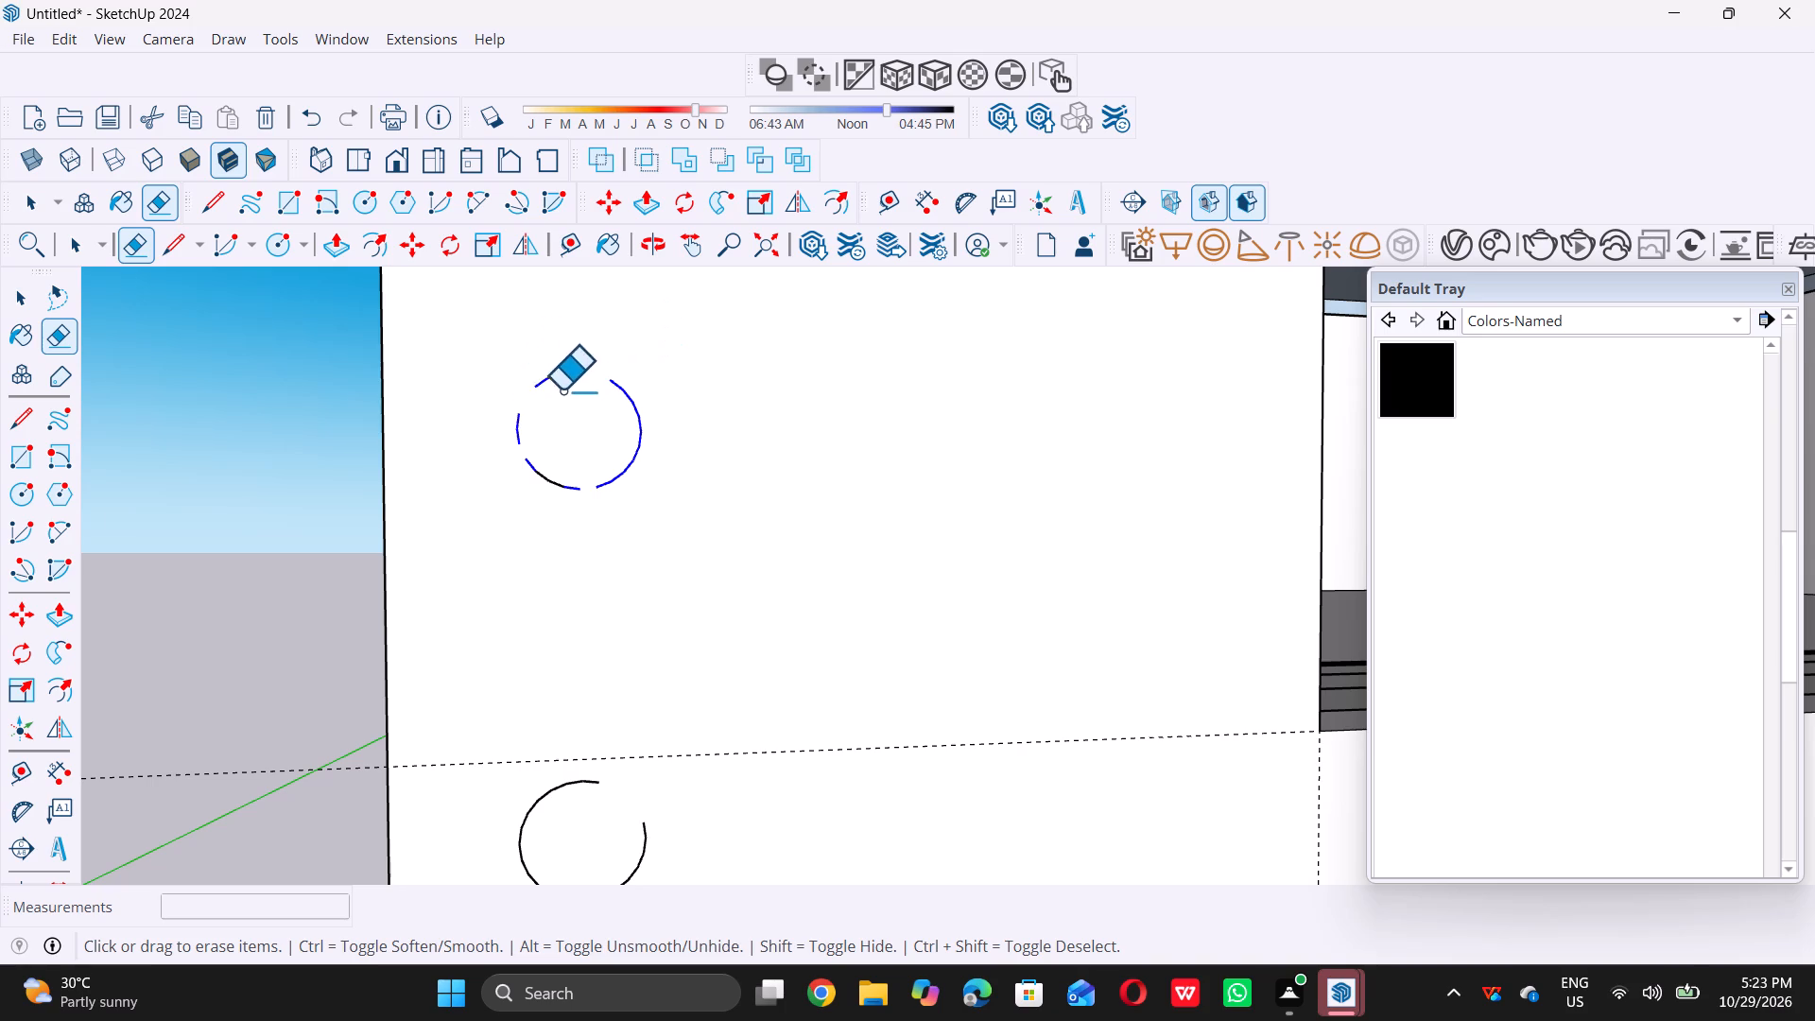
left_click_drag(562, 389, 550, 486)
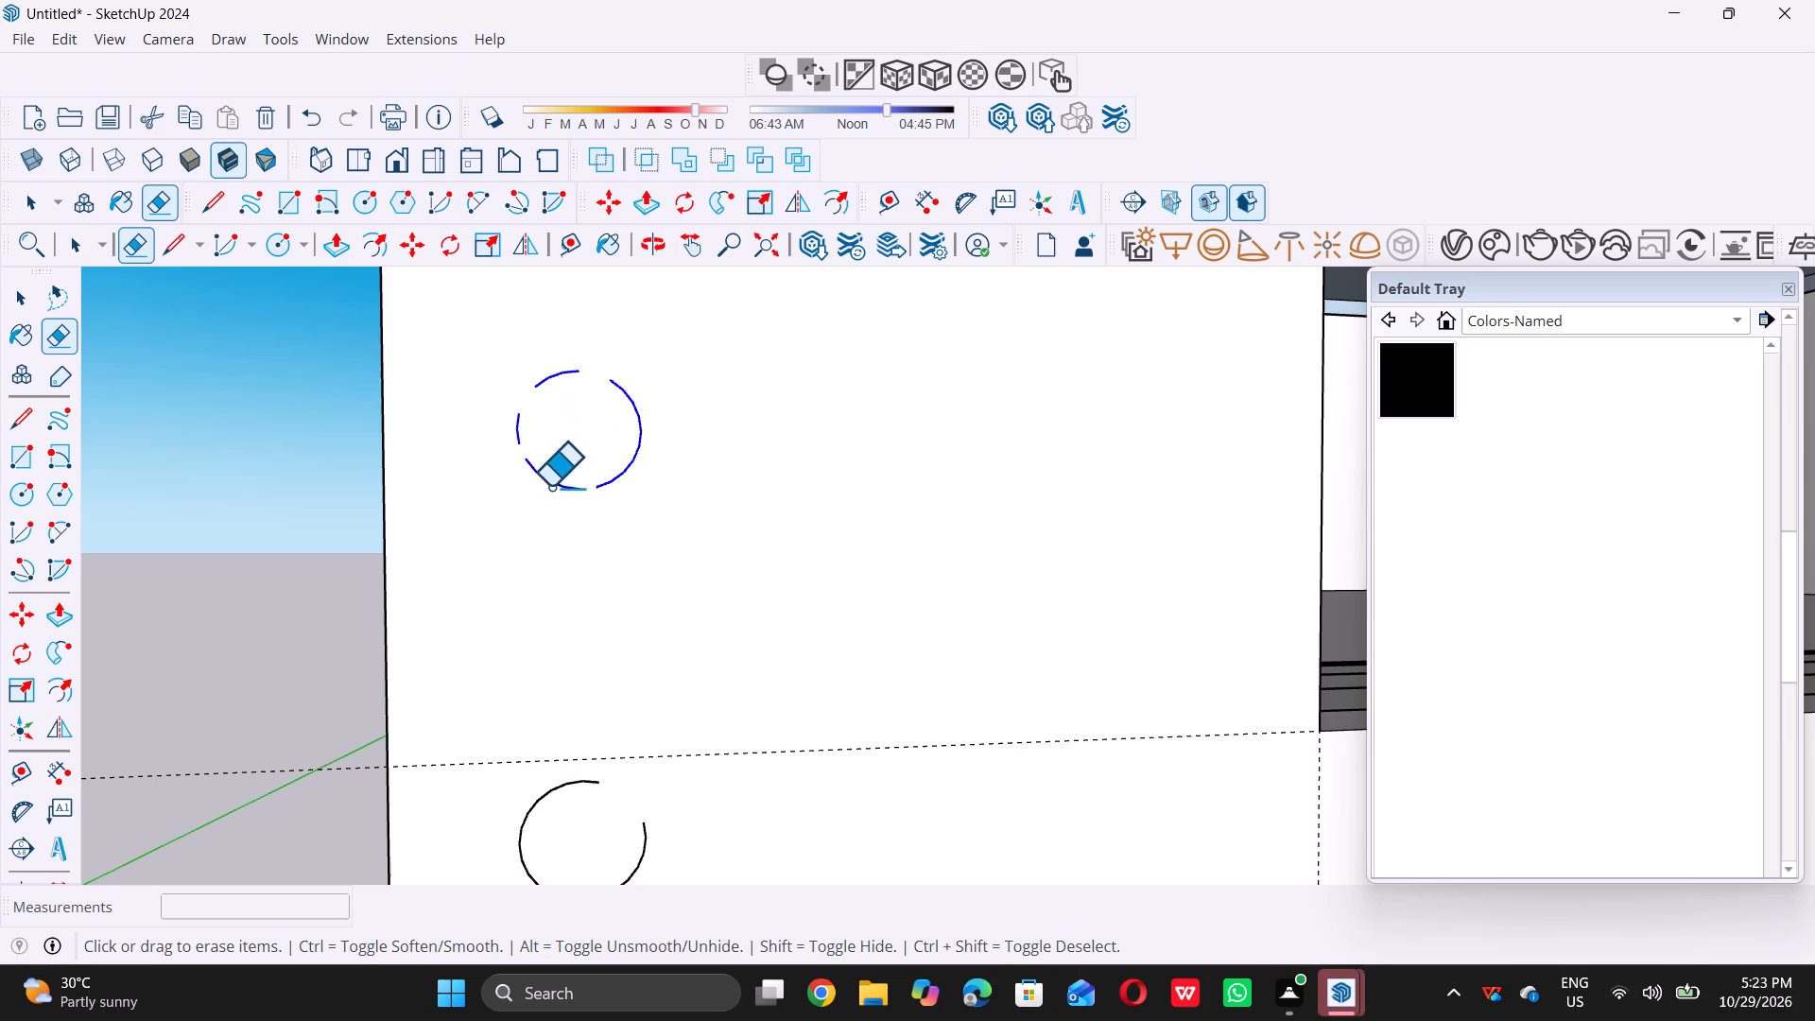
left_click_drag(550, 486, 631, 491)
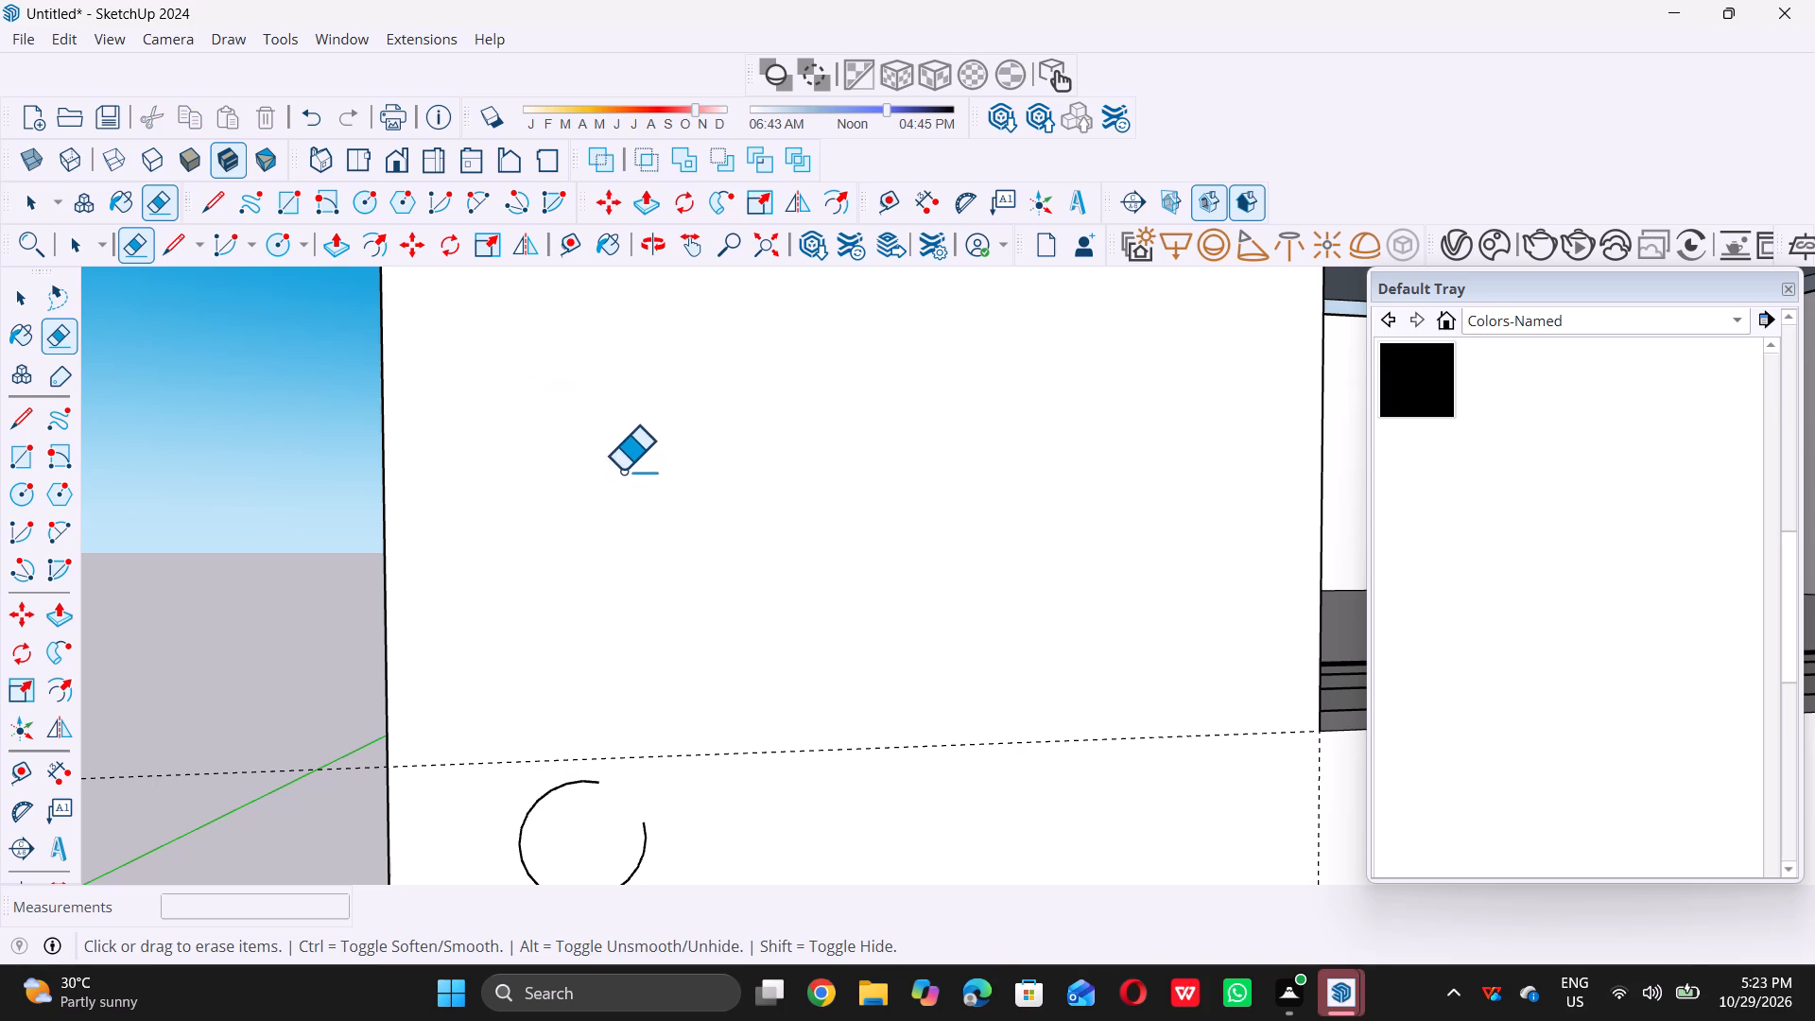
Erase all the remaining edge segments of the lowest circle on the wall beside the left balcony window.
scroll(622, 466, "down", 11)
scroll(611, 646, "up", 11)
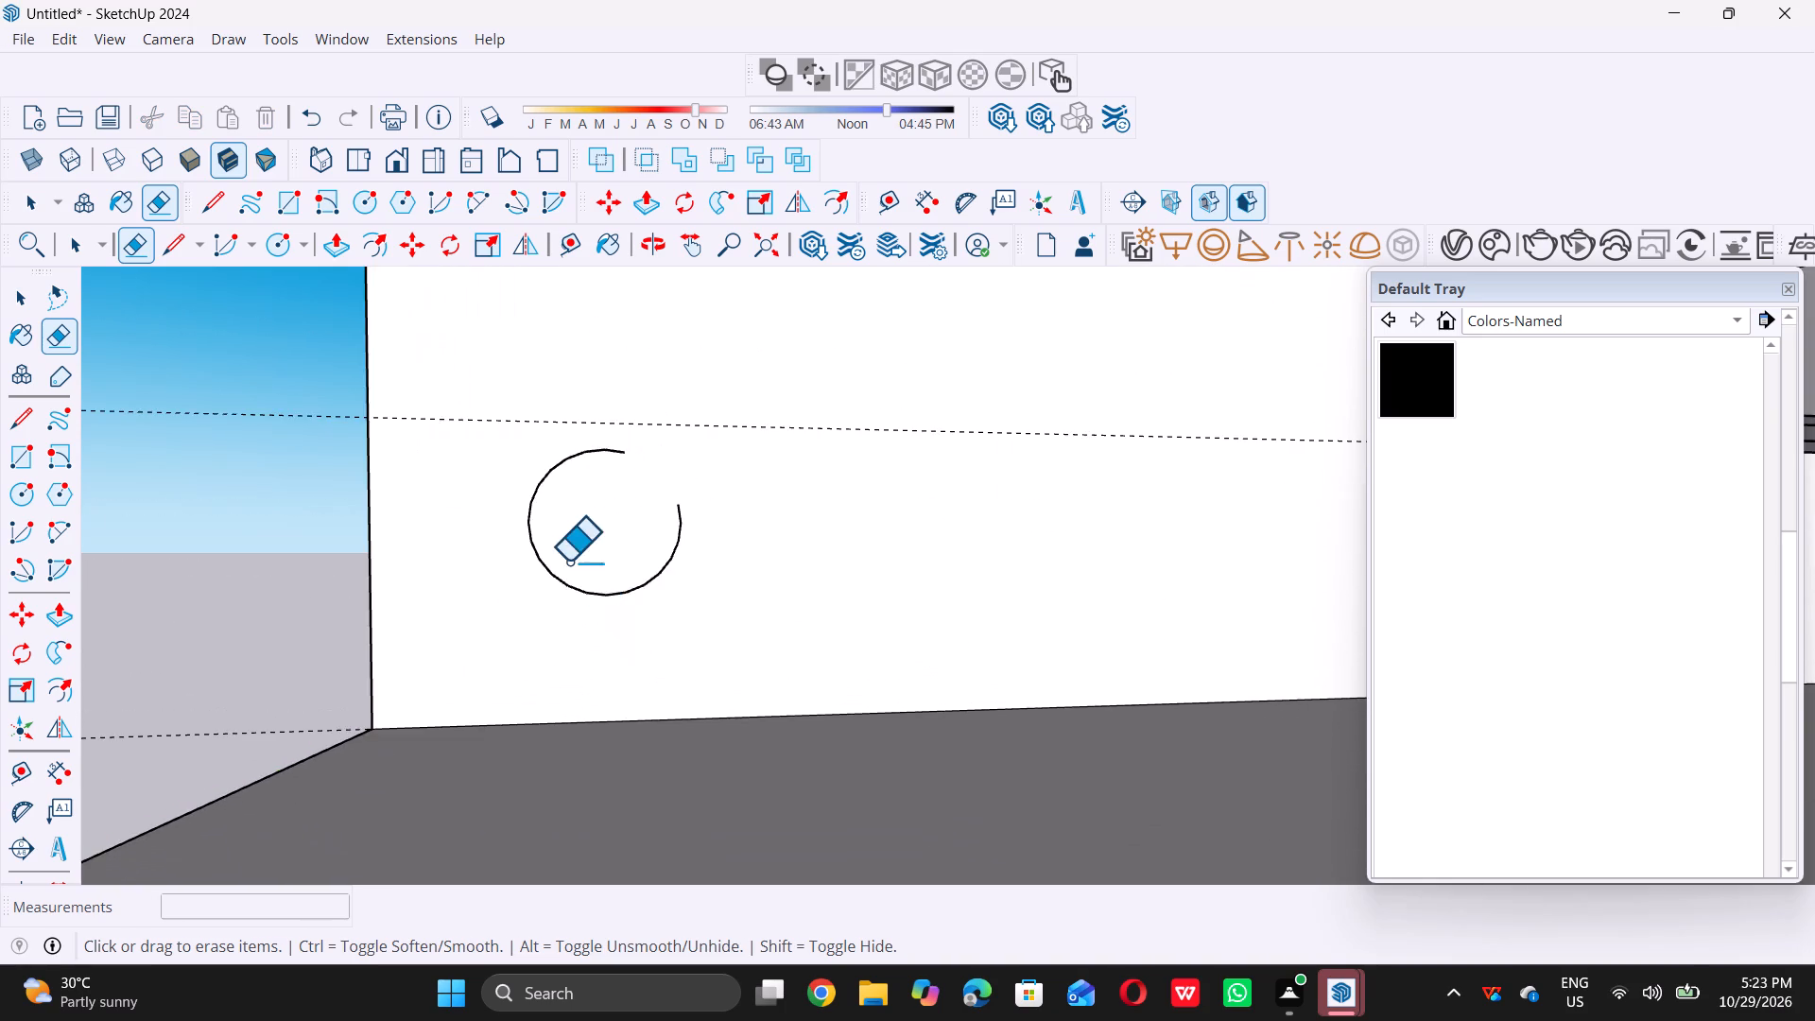
scroll(553, 539, "up", 4)
triple_click(542, 441)
double_click(543, 442)
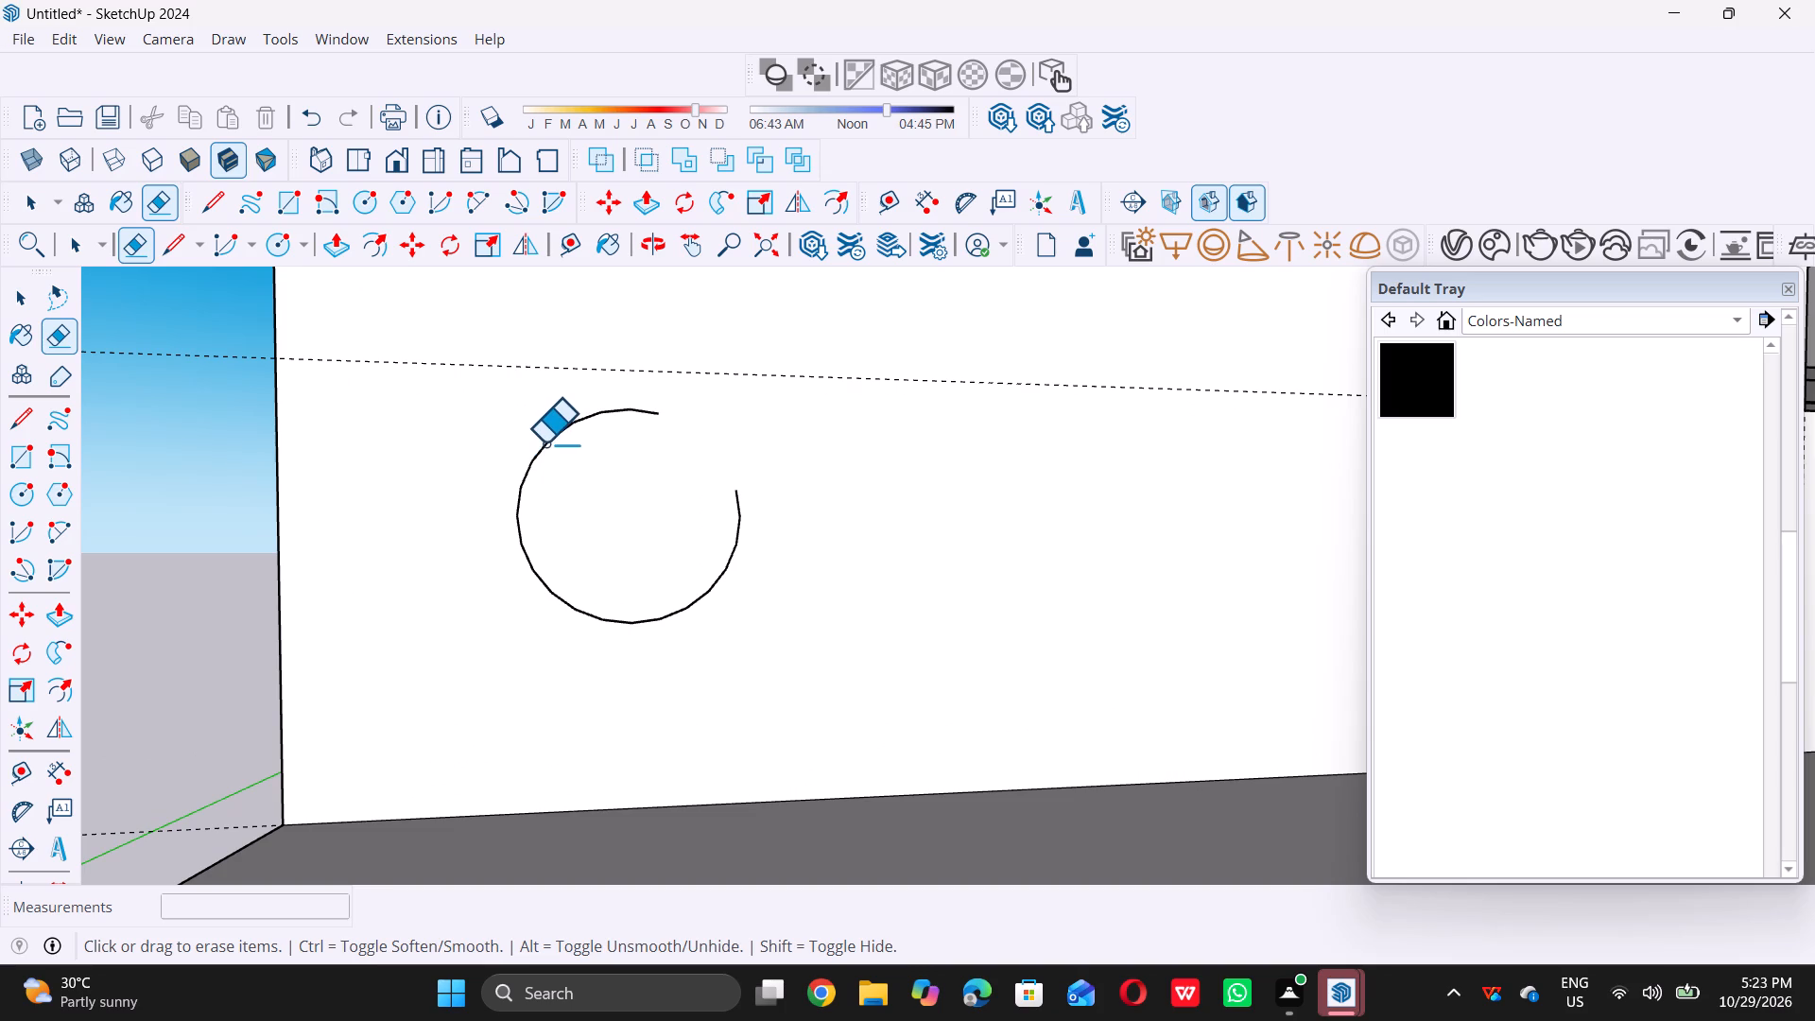
left_click(490, 488)
left_click_drag(491, 490, 647, 528)
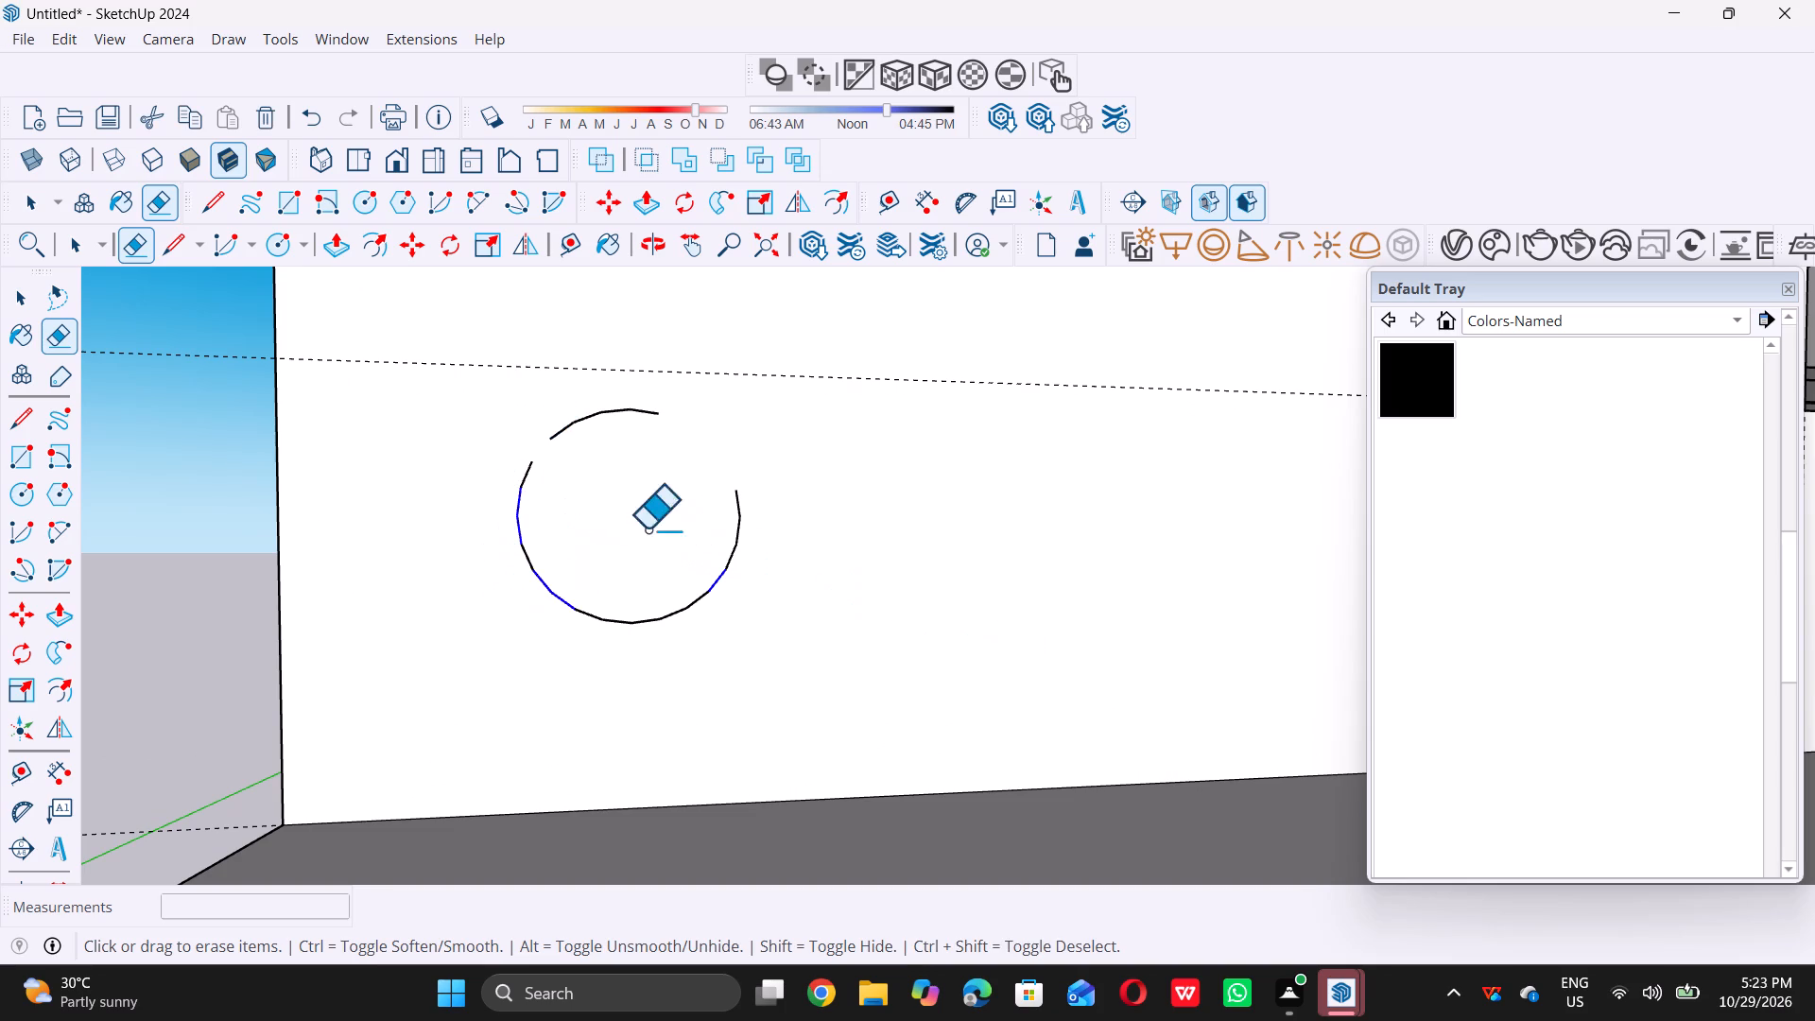
left_click_drag(647, 528, 623, 564)
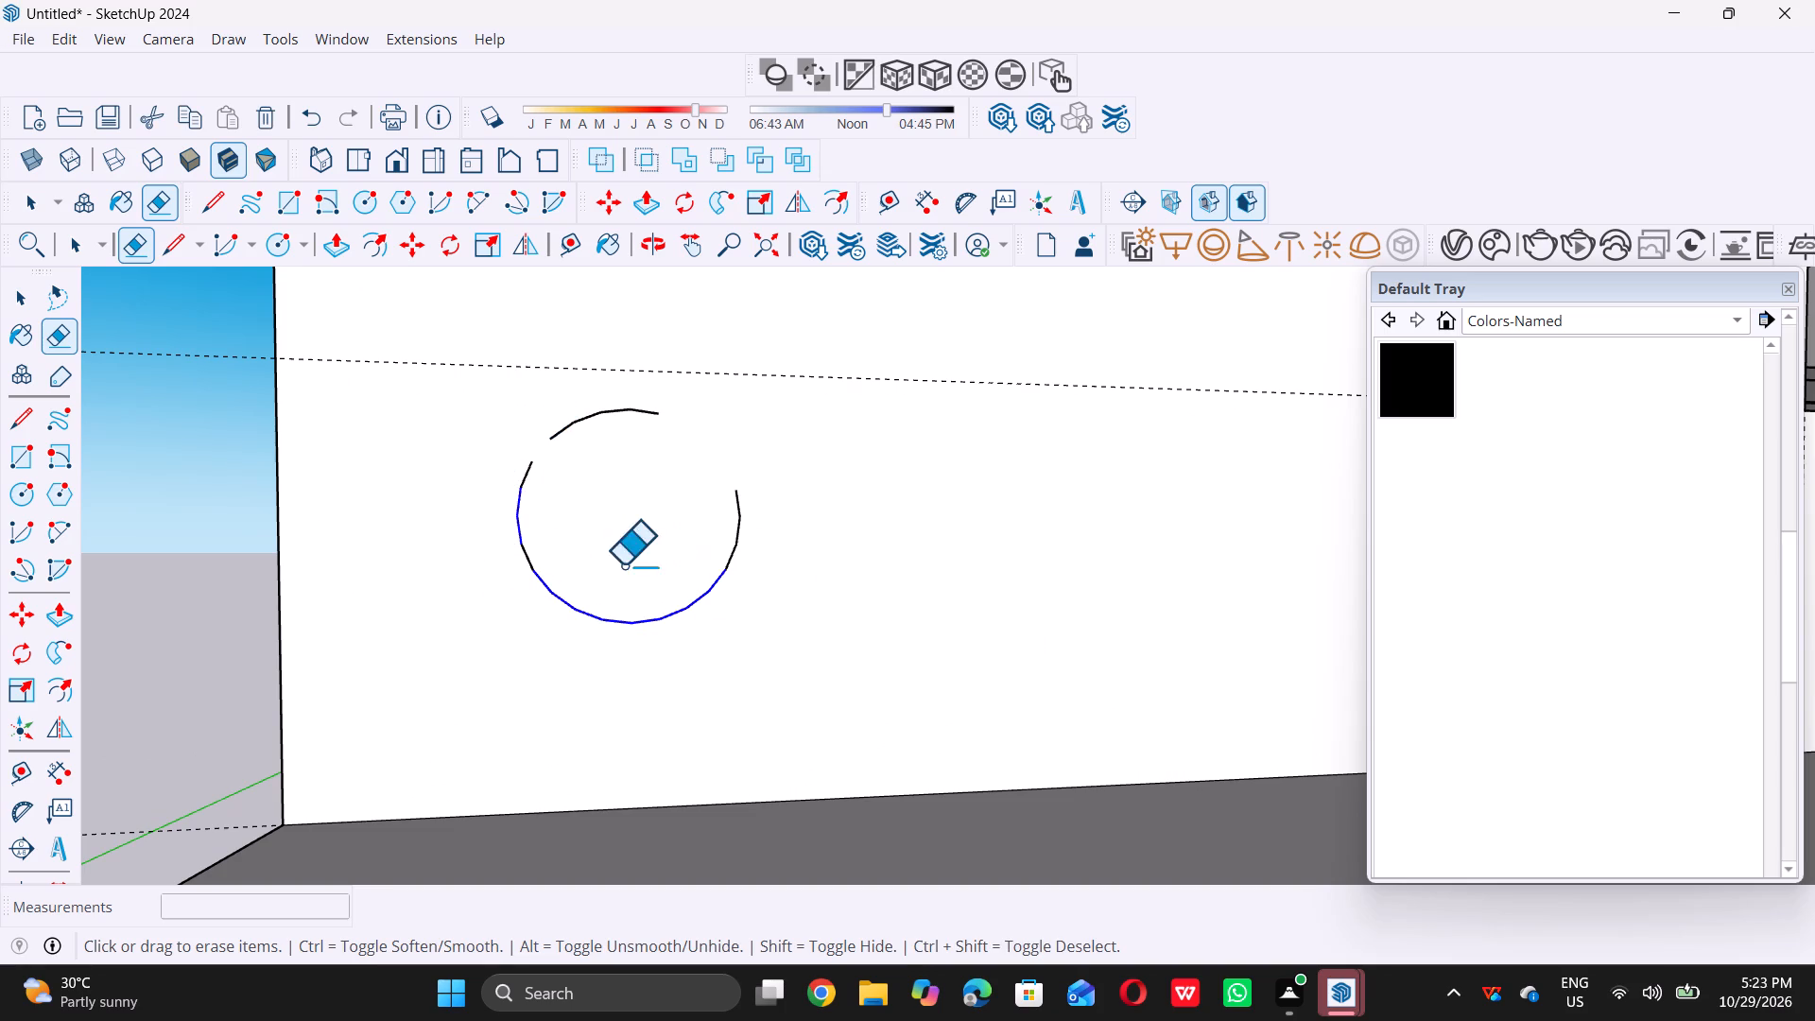
left_click_drag(623, 564, 656, 424)
left_click_drag(653, 422, 641, 415)
left_click_drag(641, 415, 524, 486)
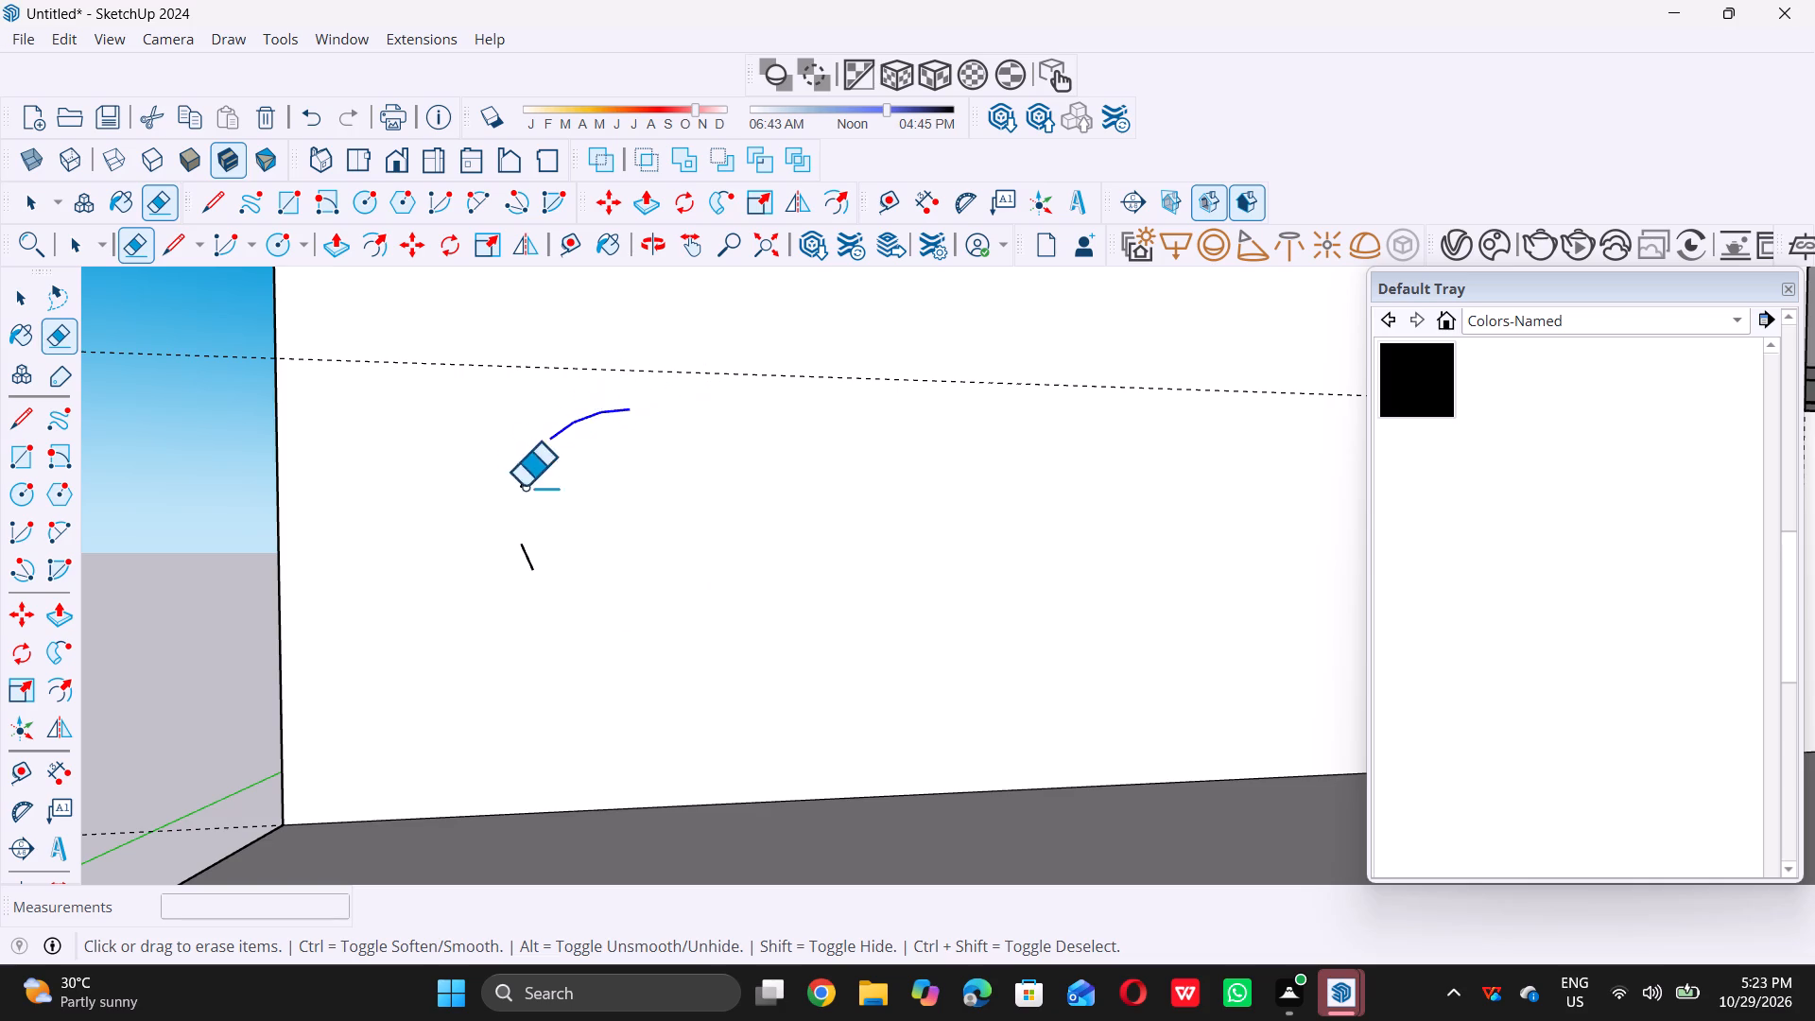
left_click_drag(524, 486, 555, 571)
left_click(555, 571)
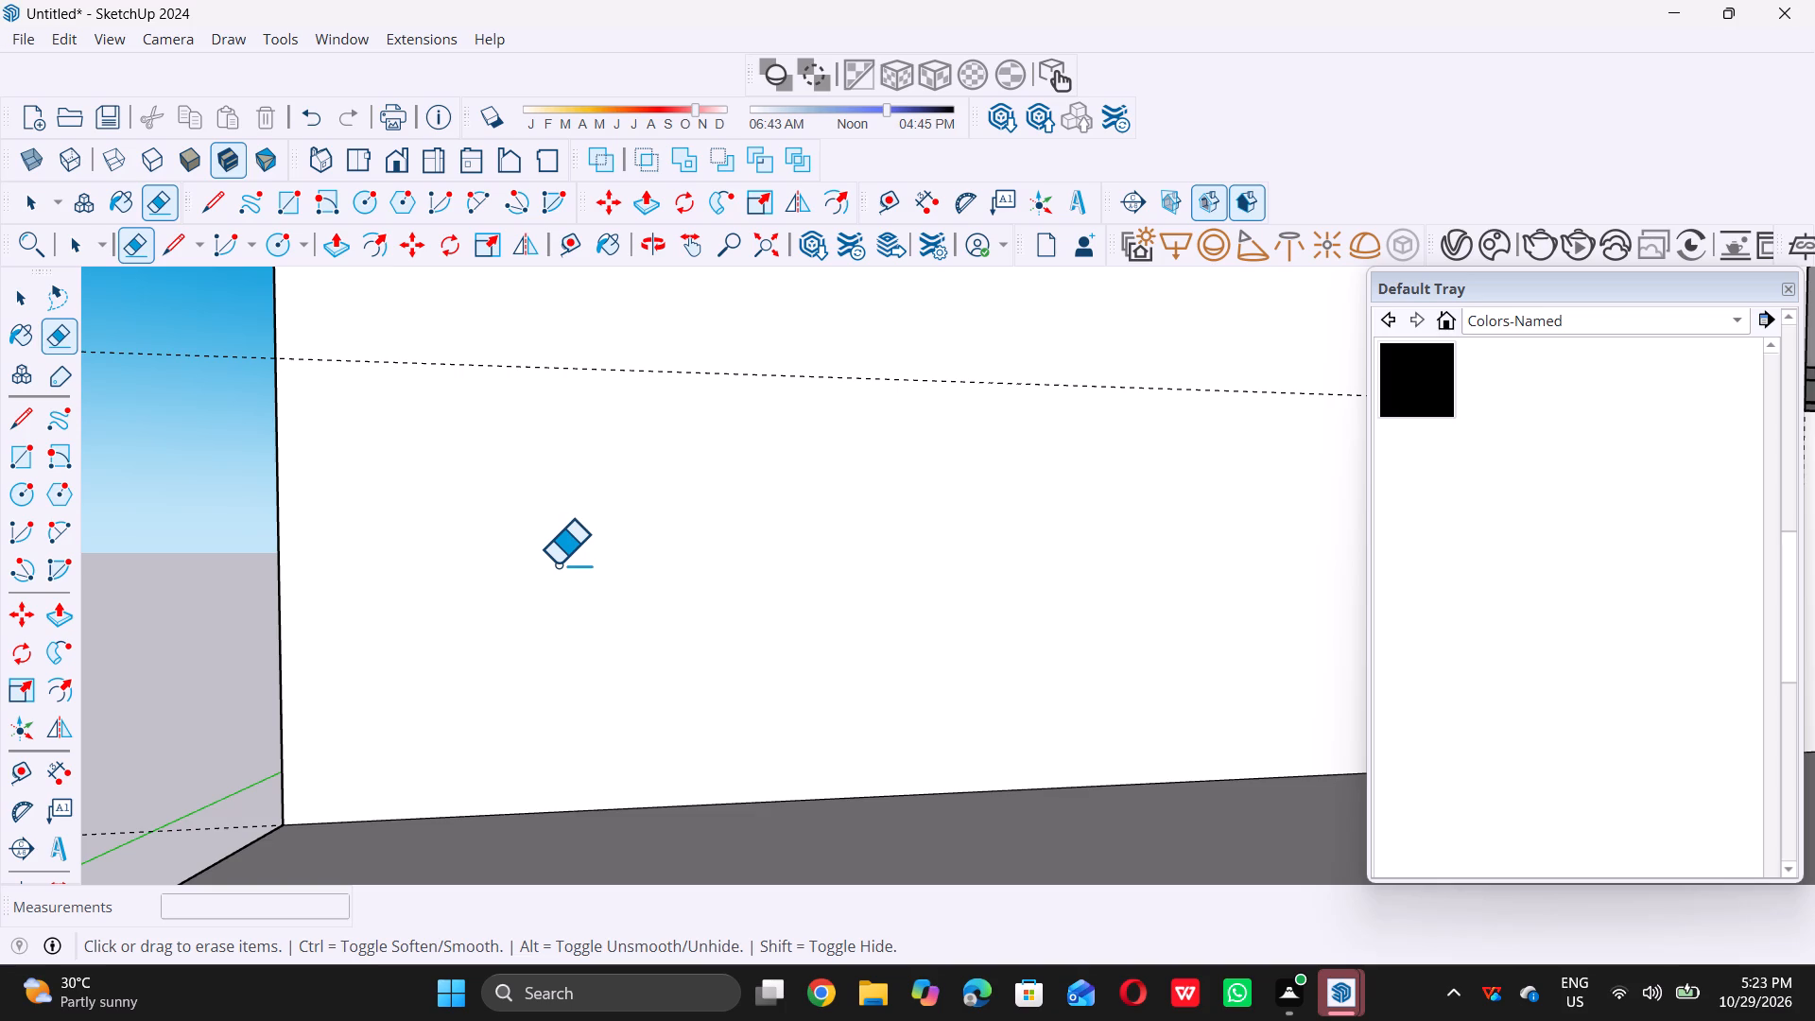
scroll(562, 562, "down", 20)
scroll(562, 562, "down", 6)
key("space")
Scale the balcony railing lengthwise along the red axis by 1.76, from the central wall toward the slab's outer end, and clear the selection.
scroll(607, 591, "down", 5)
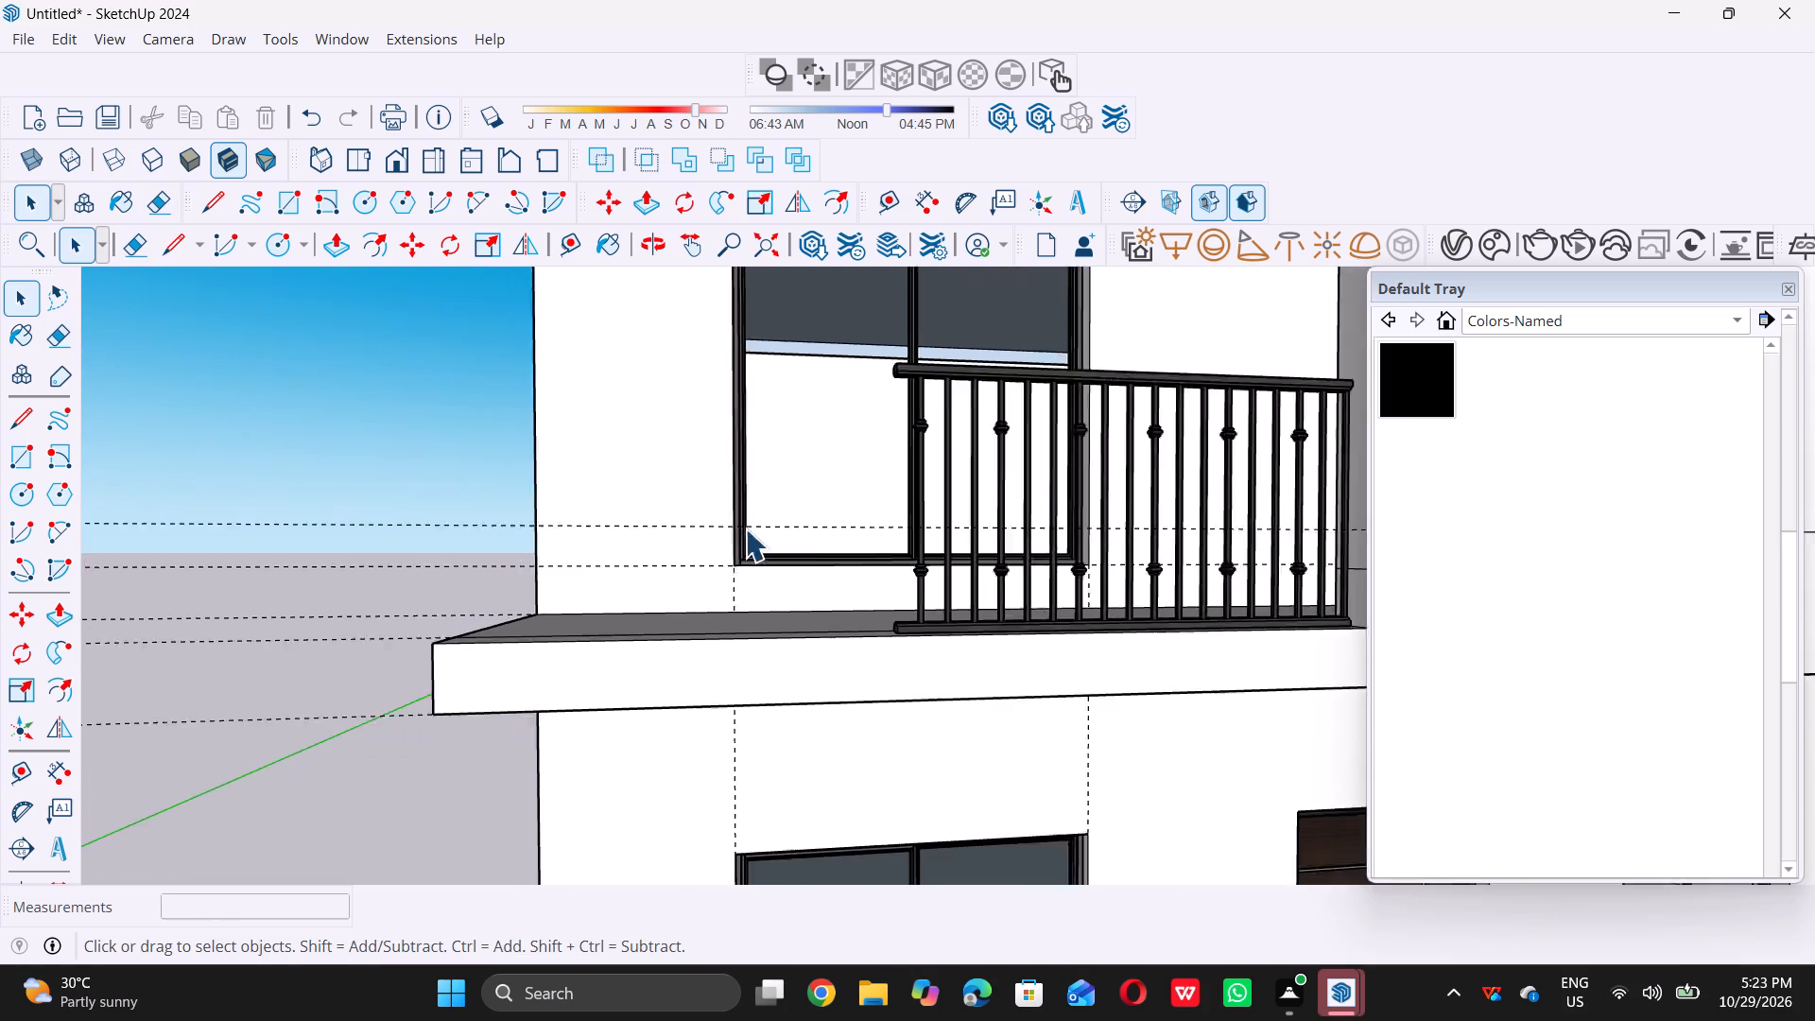
scroll(745, 528, "down", 6)
middle_click_drag(839, 532, 746, 499)
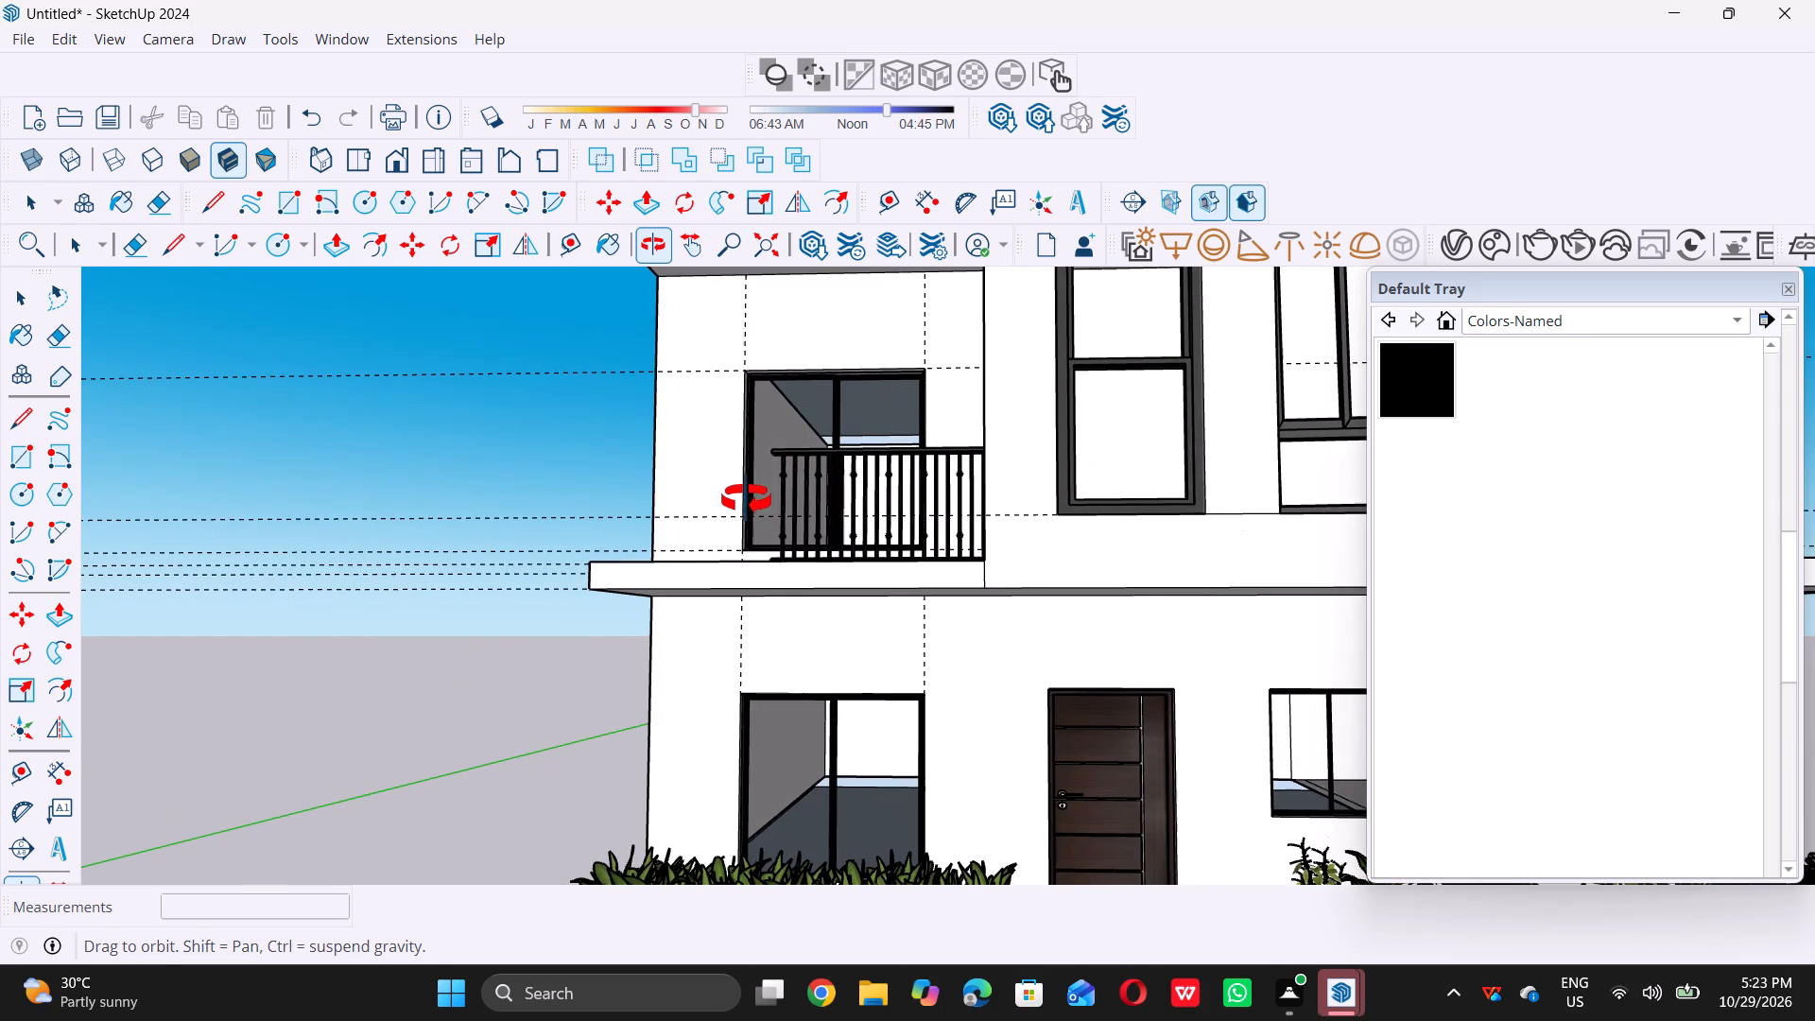
middle_click_drag(746, 499, 747, 500)
scroll(871, 467, "up", 5)
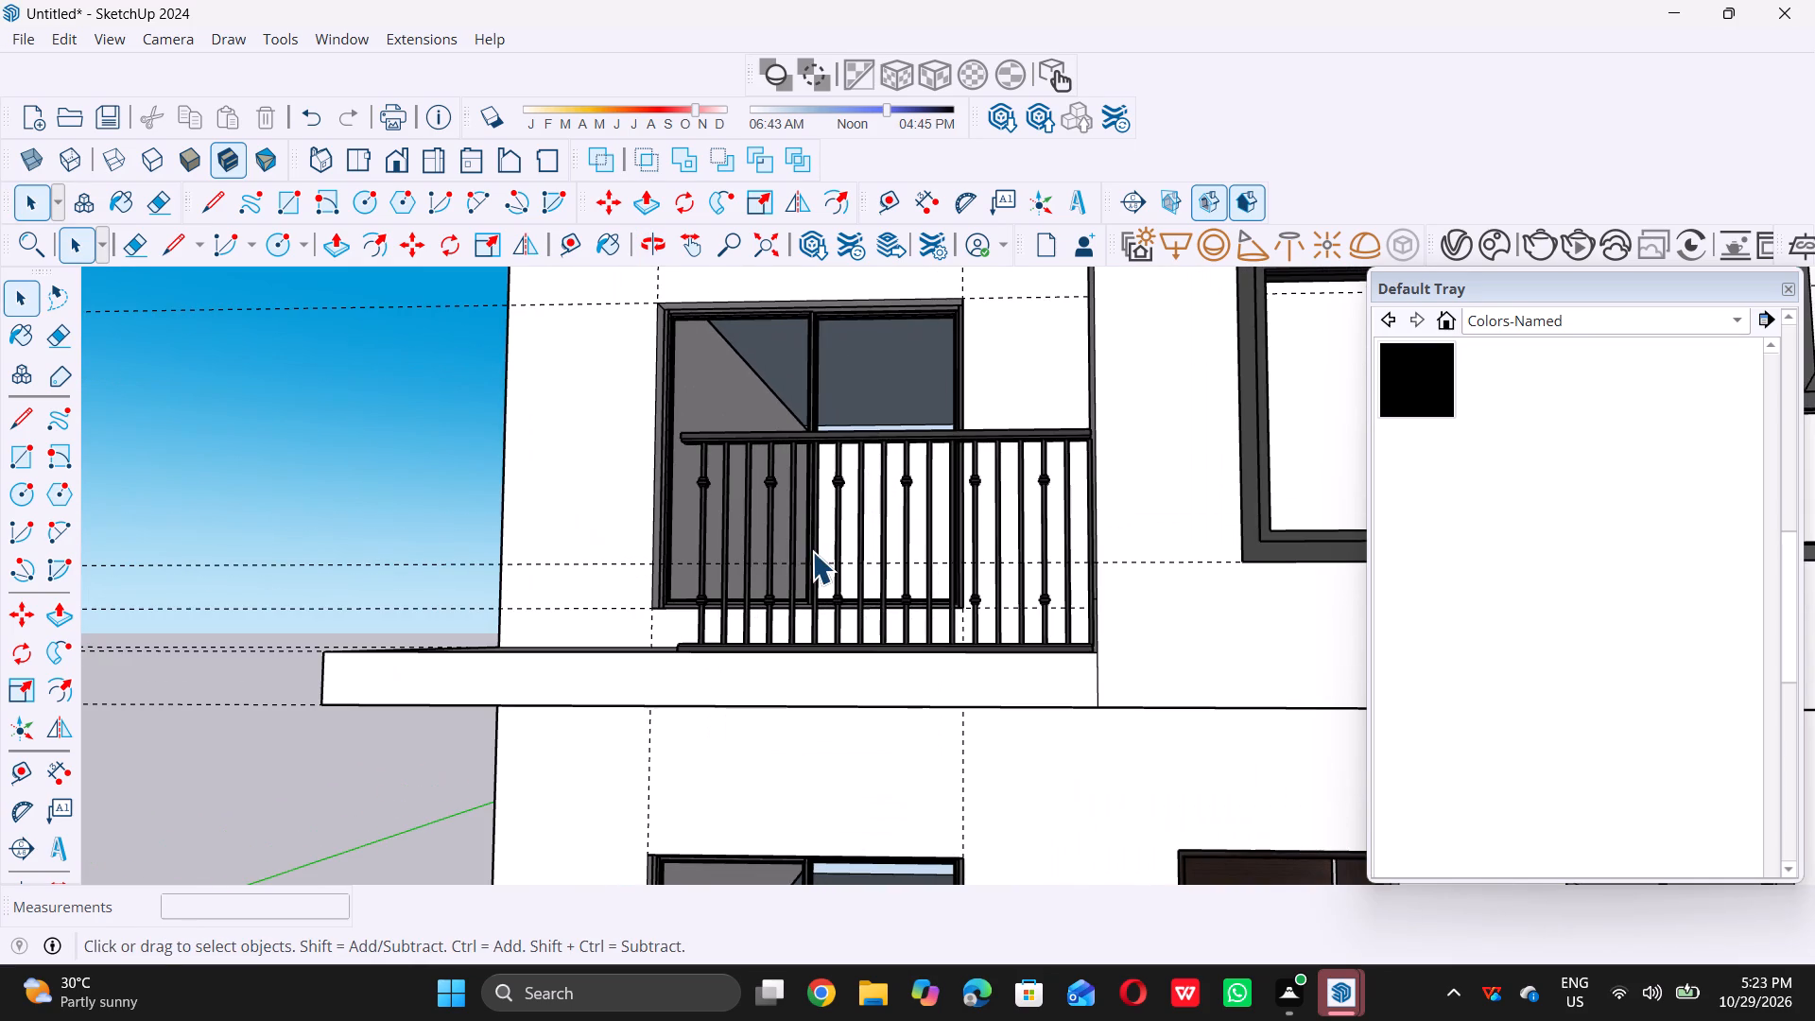
double_click(808, 568)
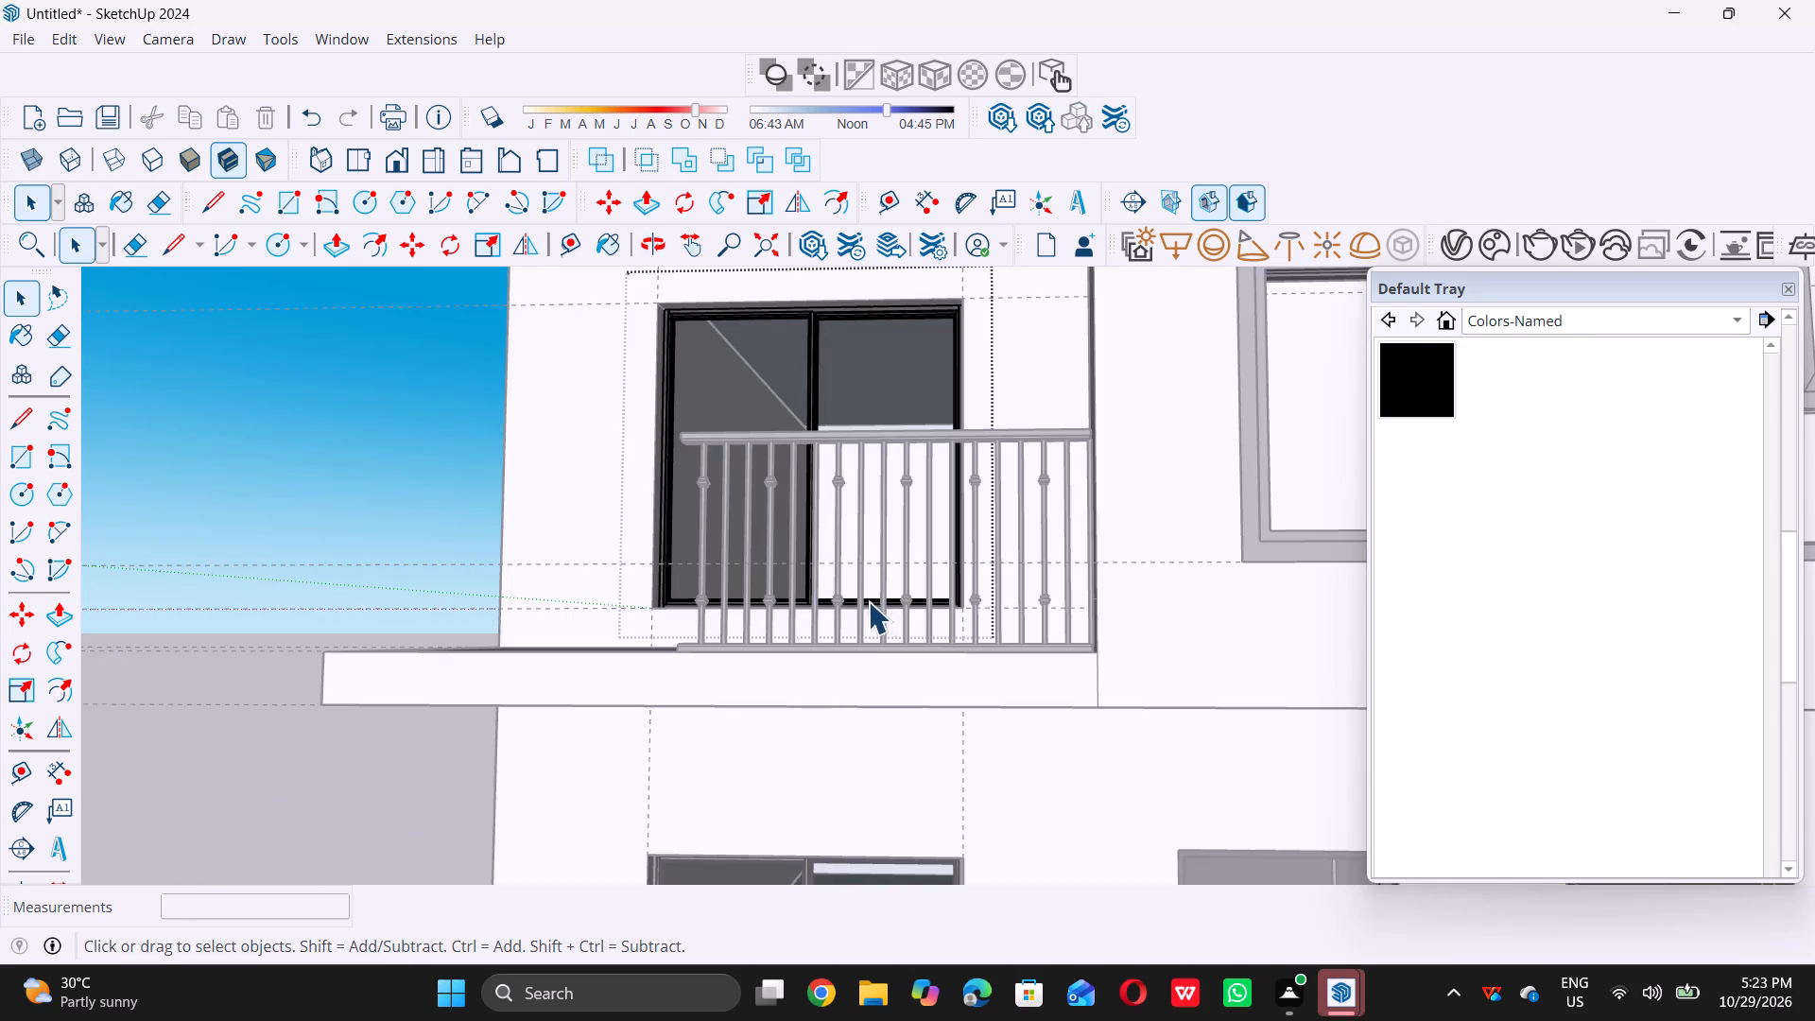
left_click(192, 459)
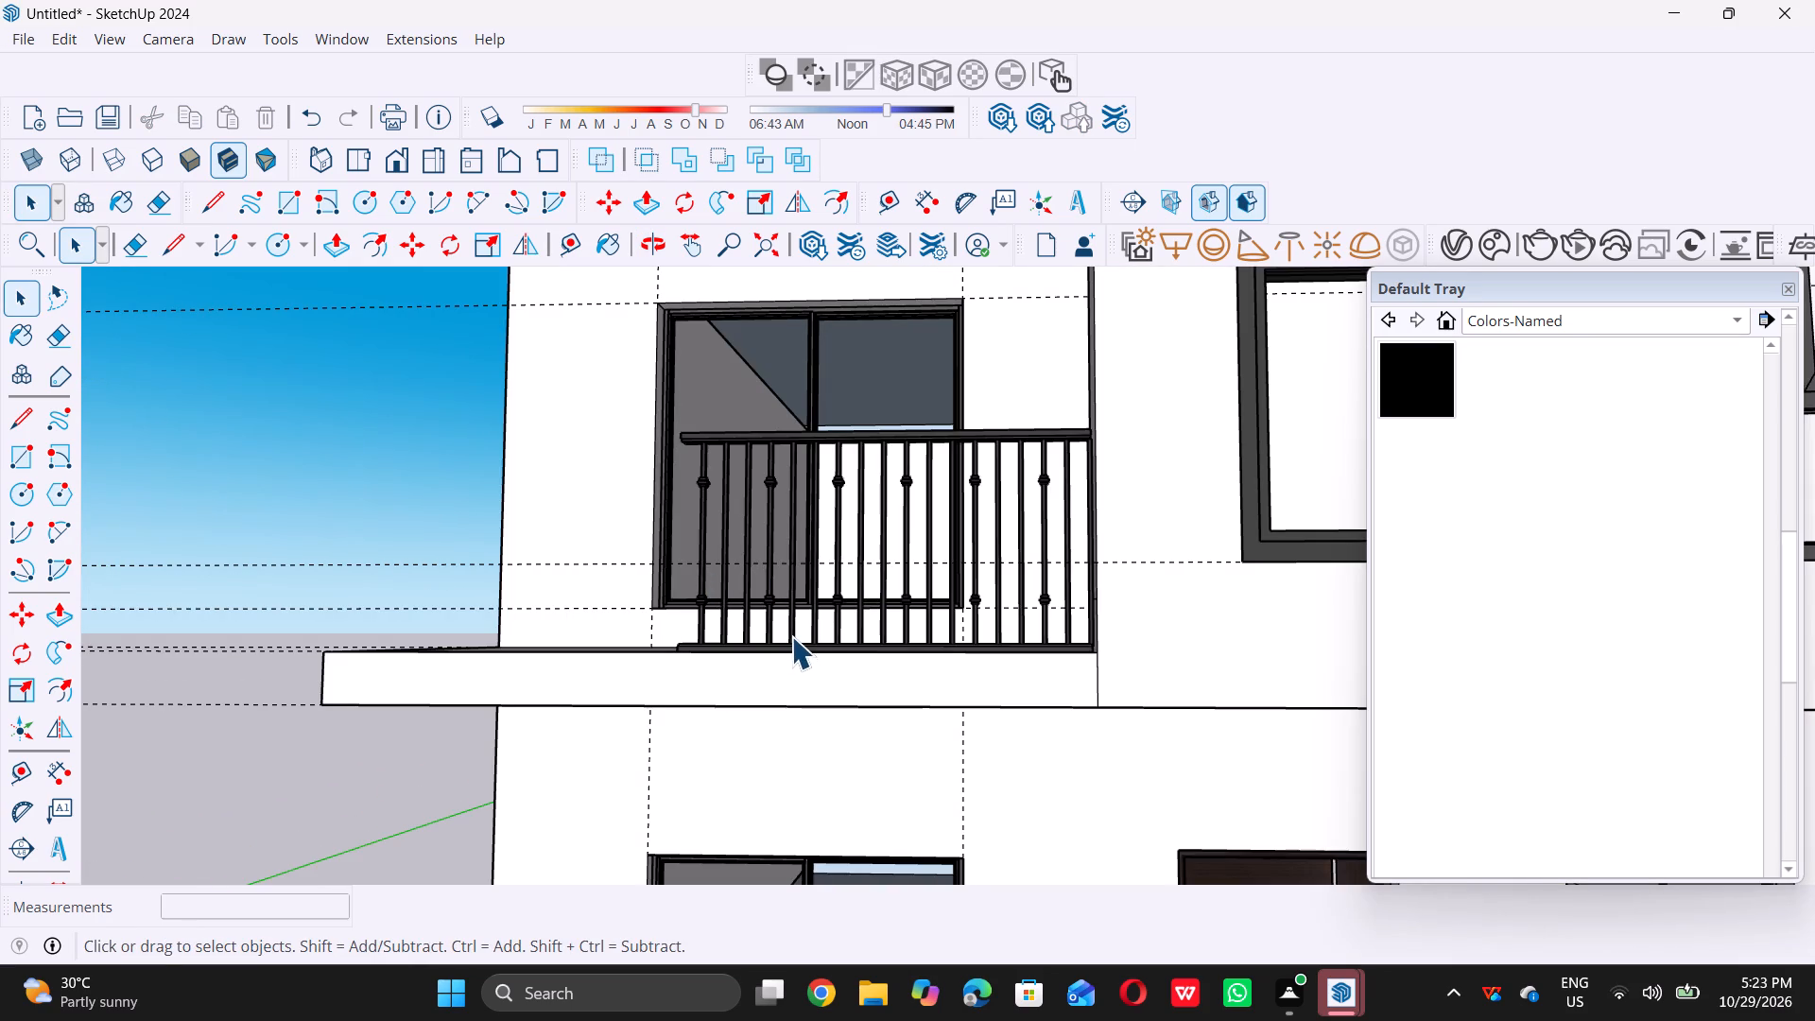
left_click(791, 638)
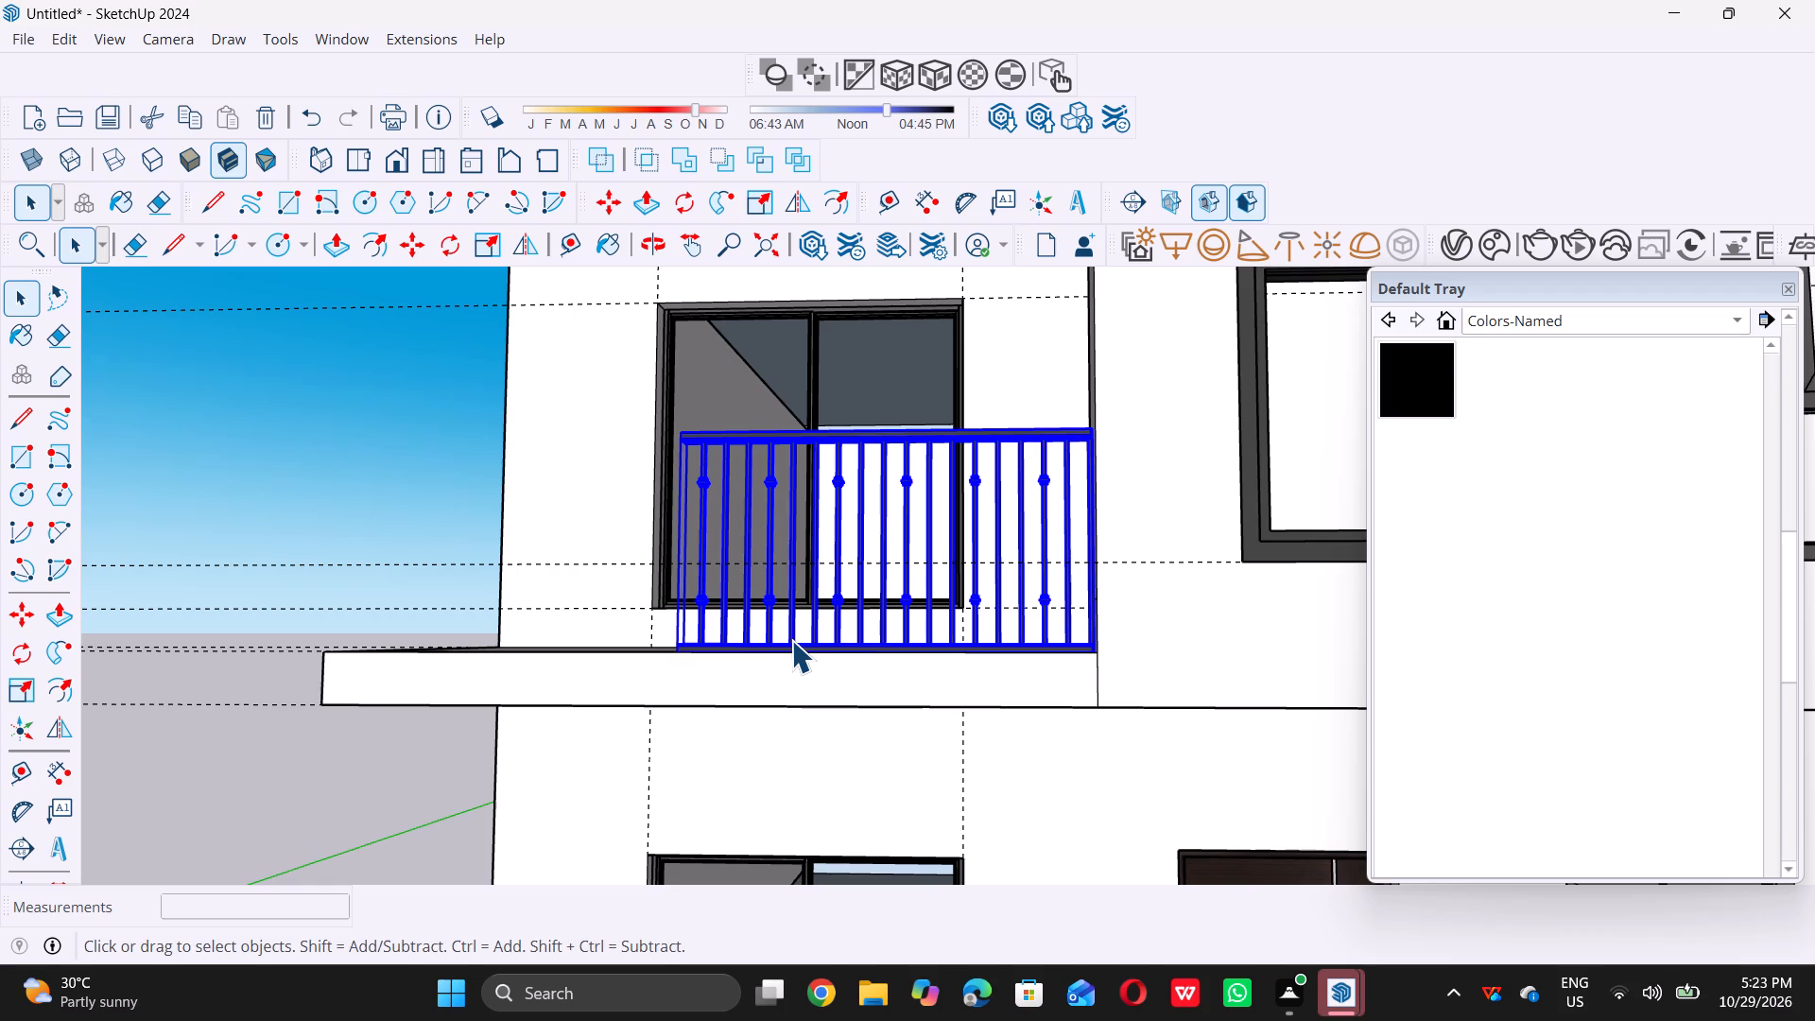
key("s")
middle_click_drag(678, 538, 708, 555)
scroll(693, 545, "up", 6)
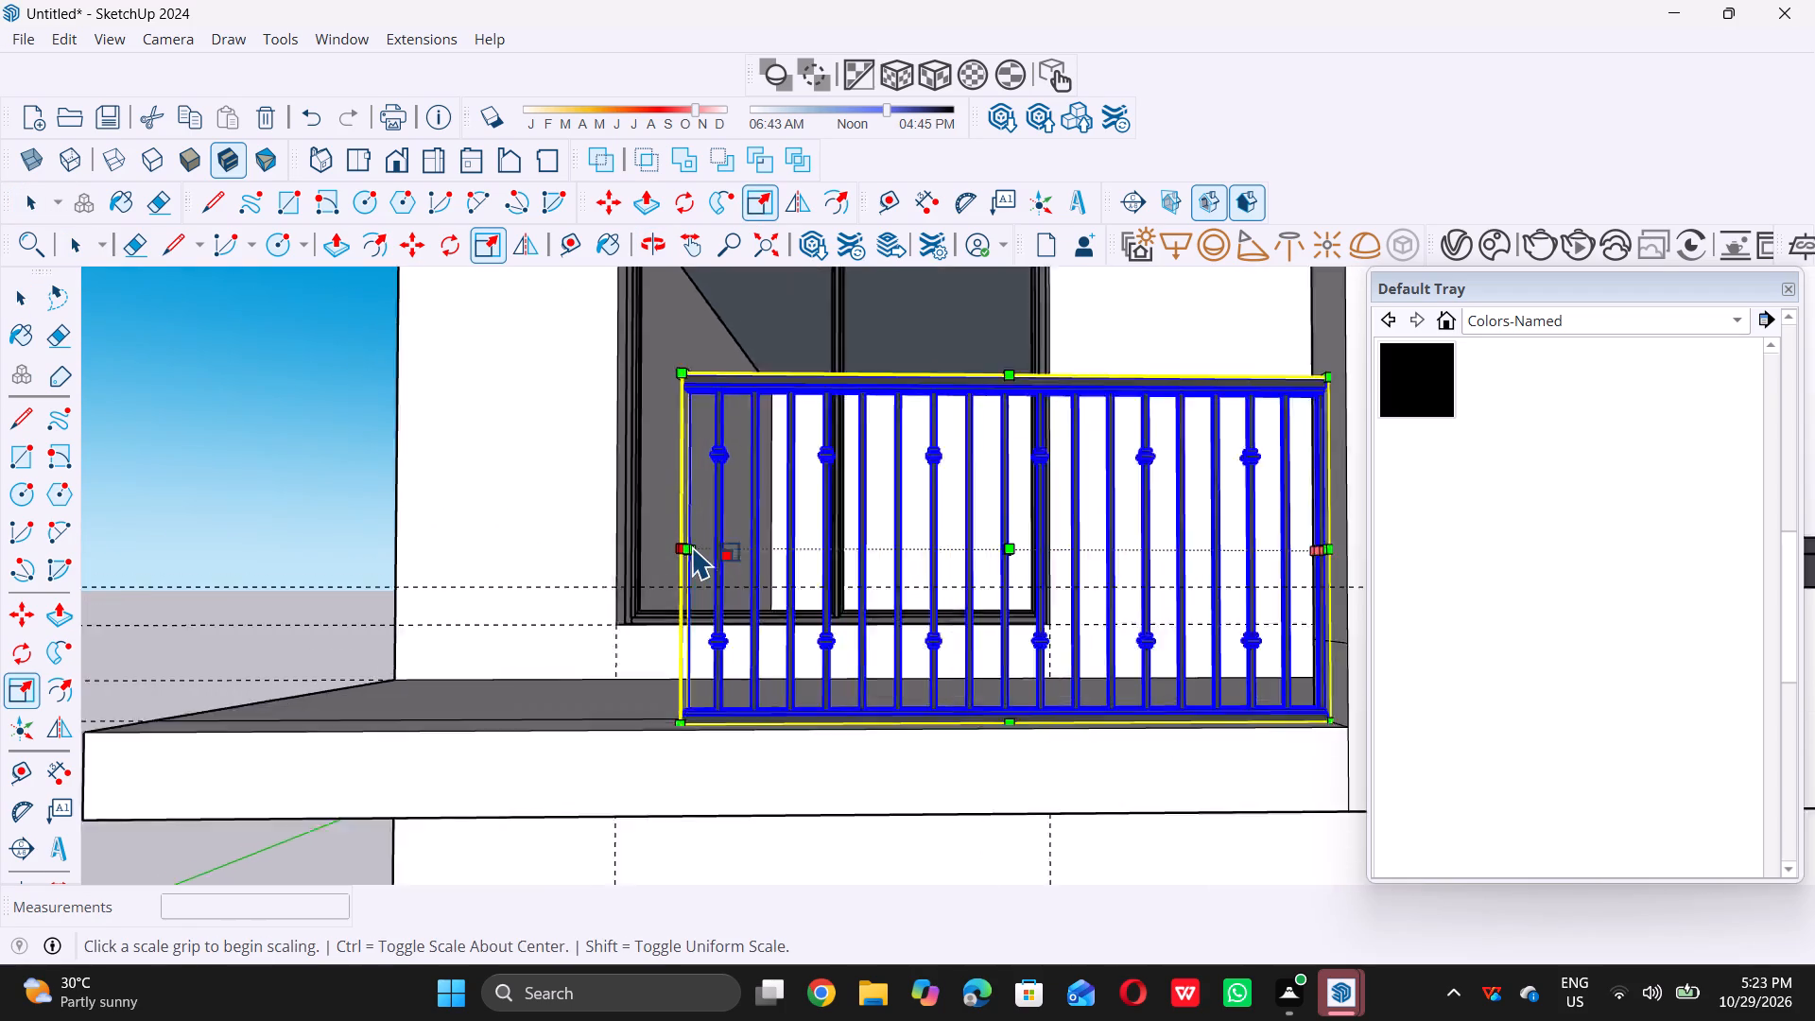
scroll(693, 545, "up", 10)
scroll(675, 547, "down", 4)
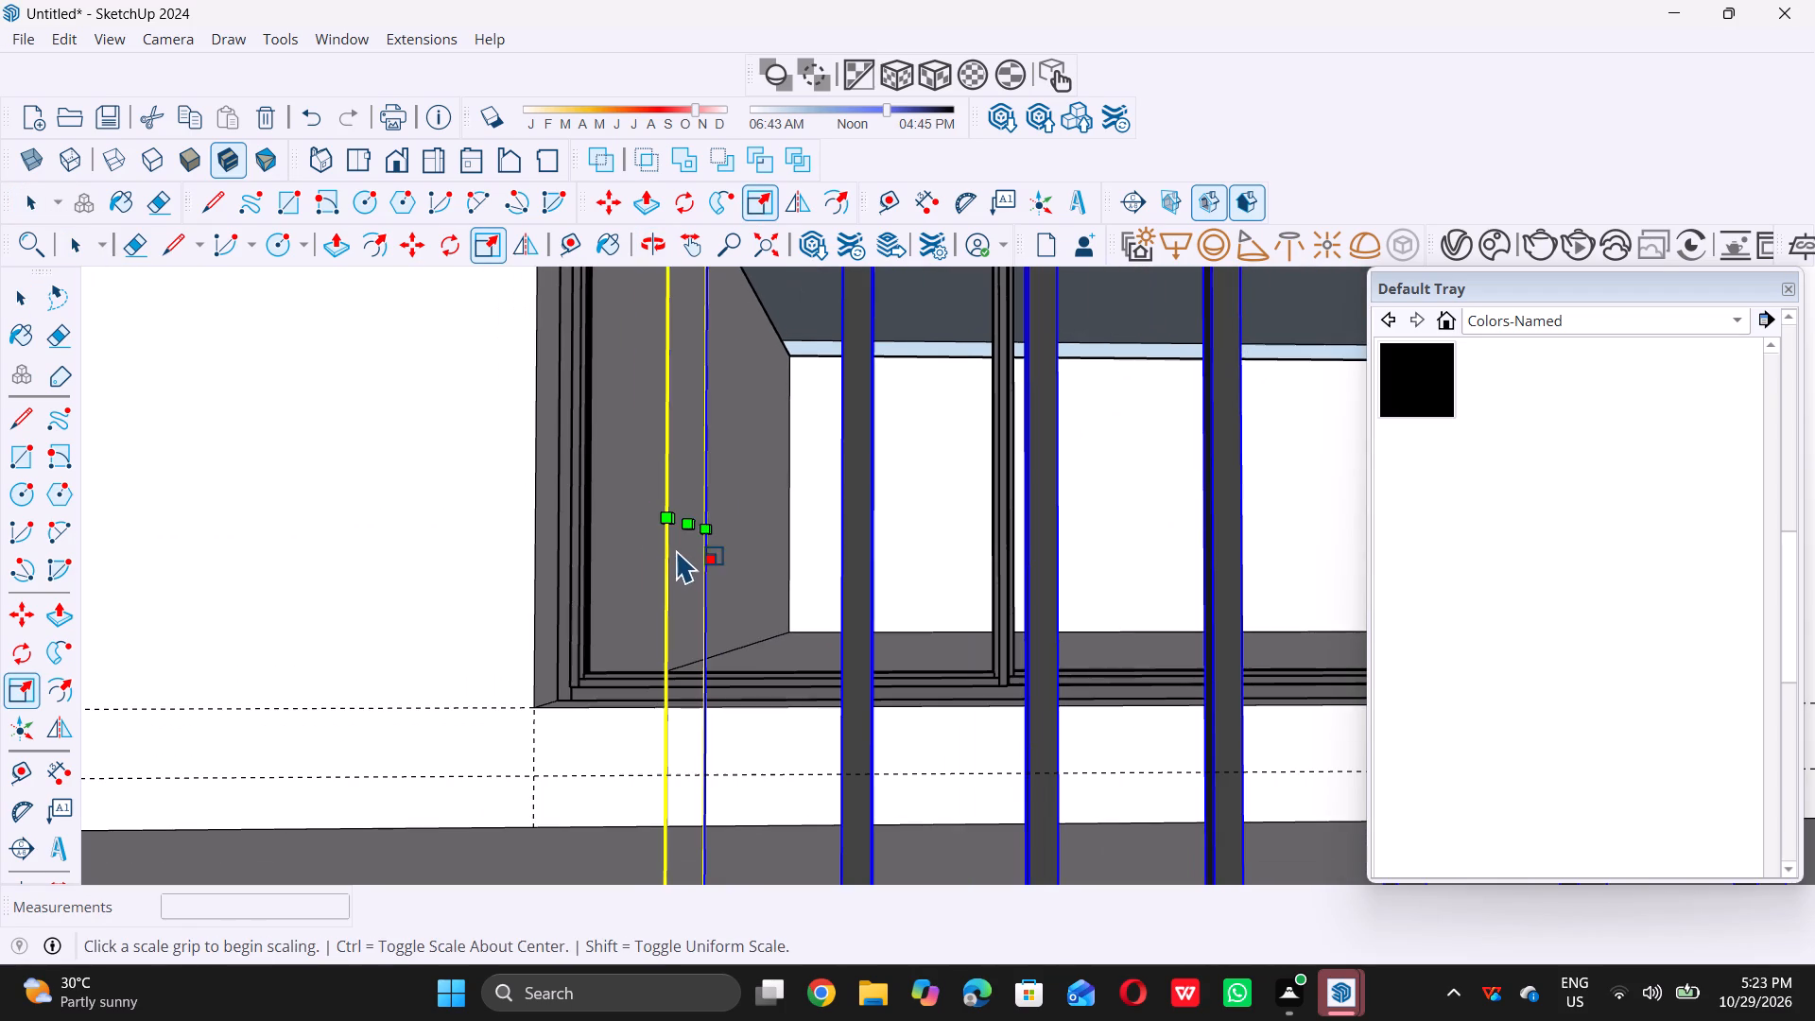
double_click(688, 525)
scroll(690, 524, "down", 10)
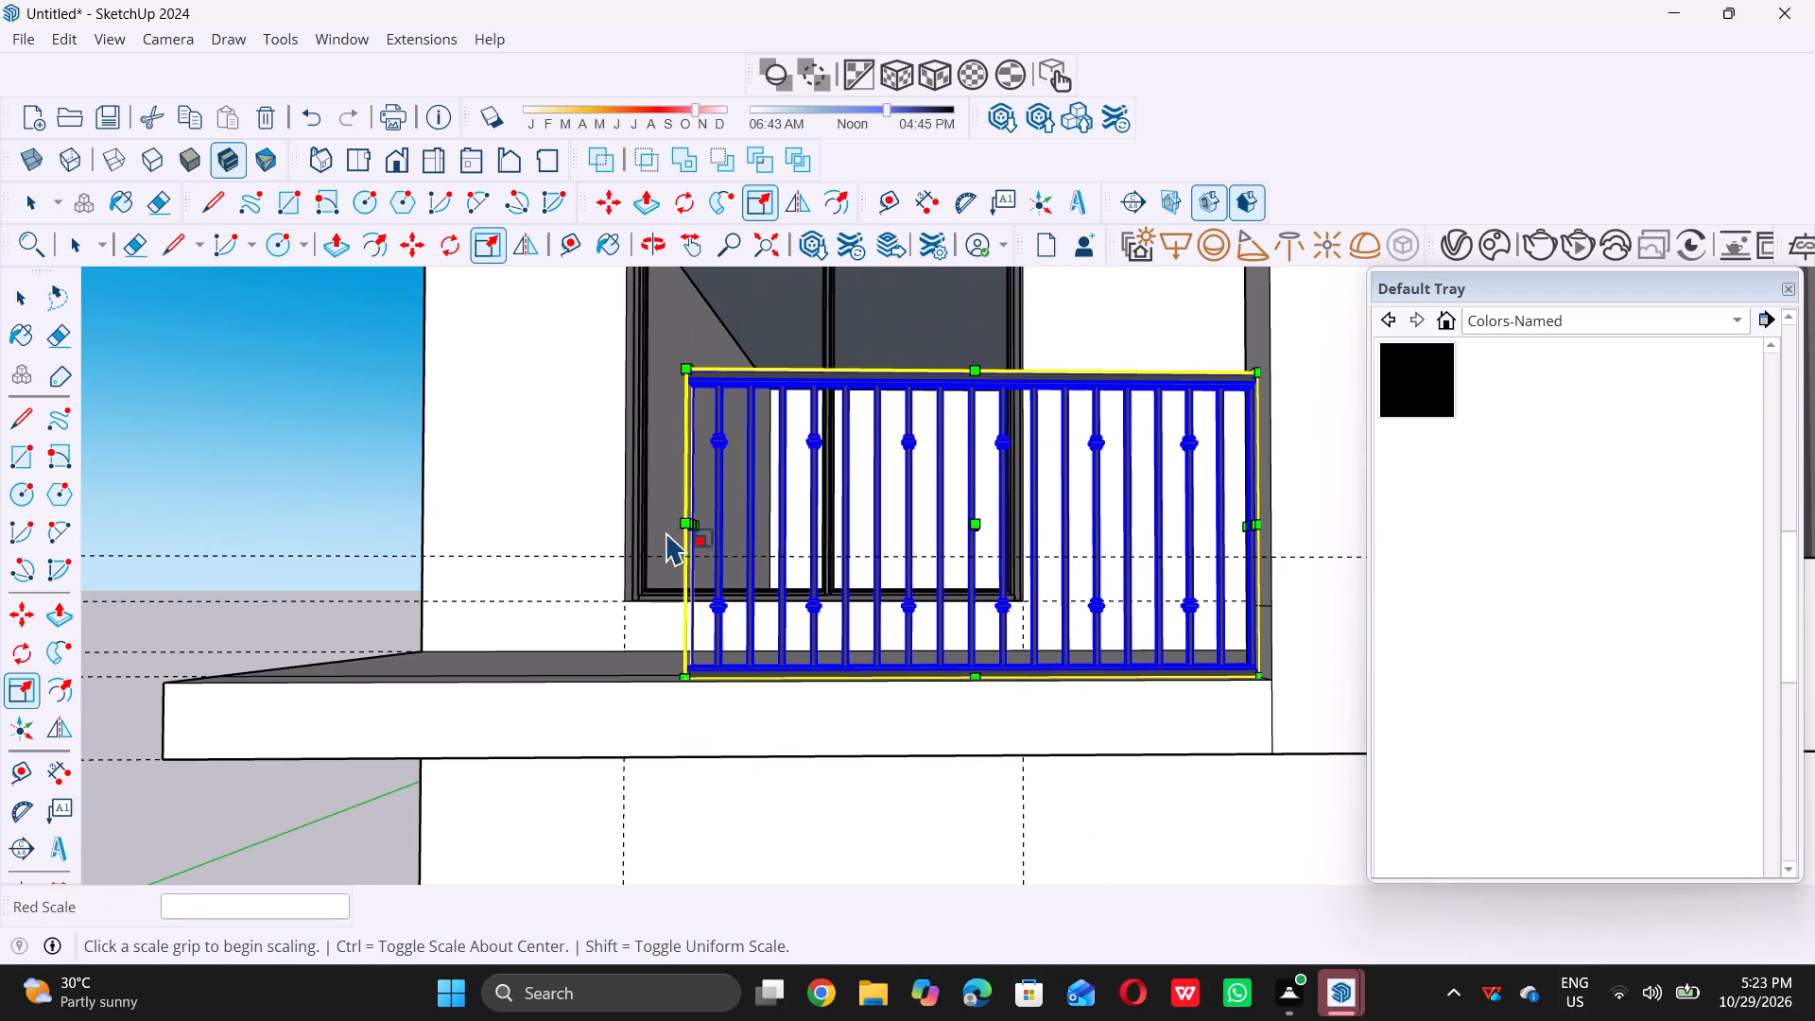
scroll(693, 521, "up", 11)
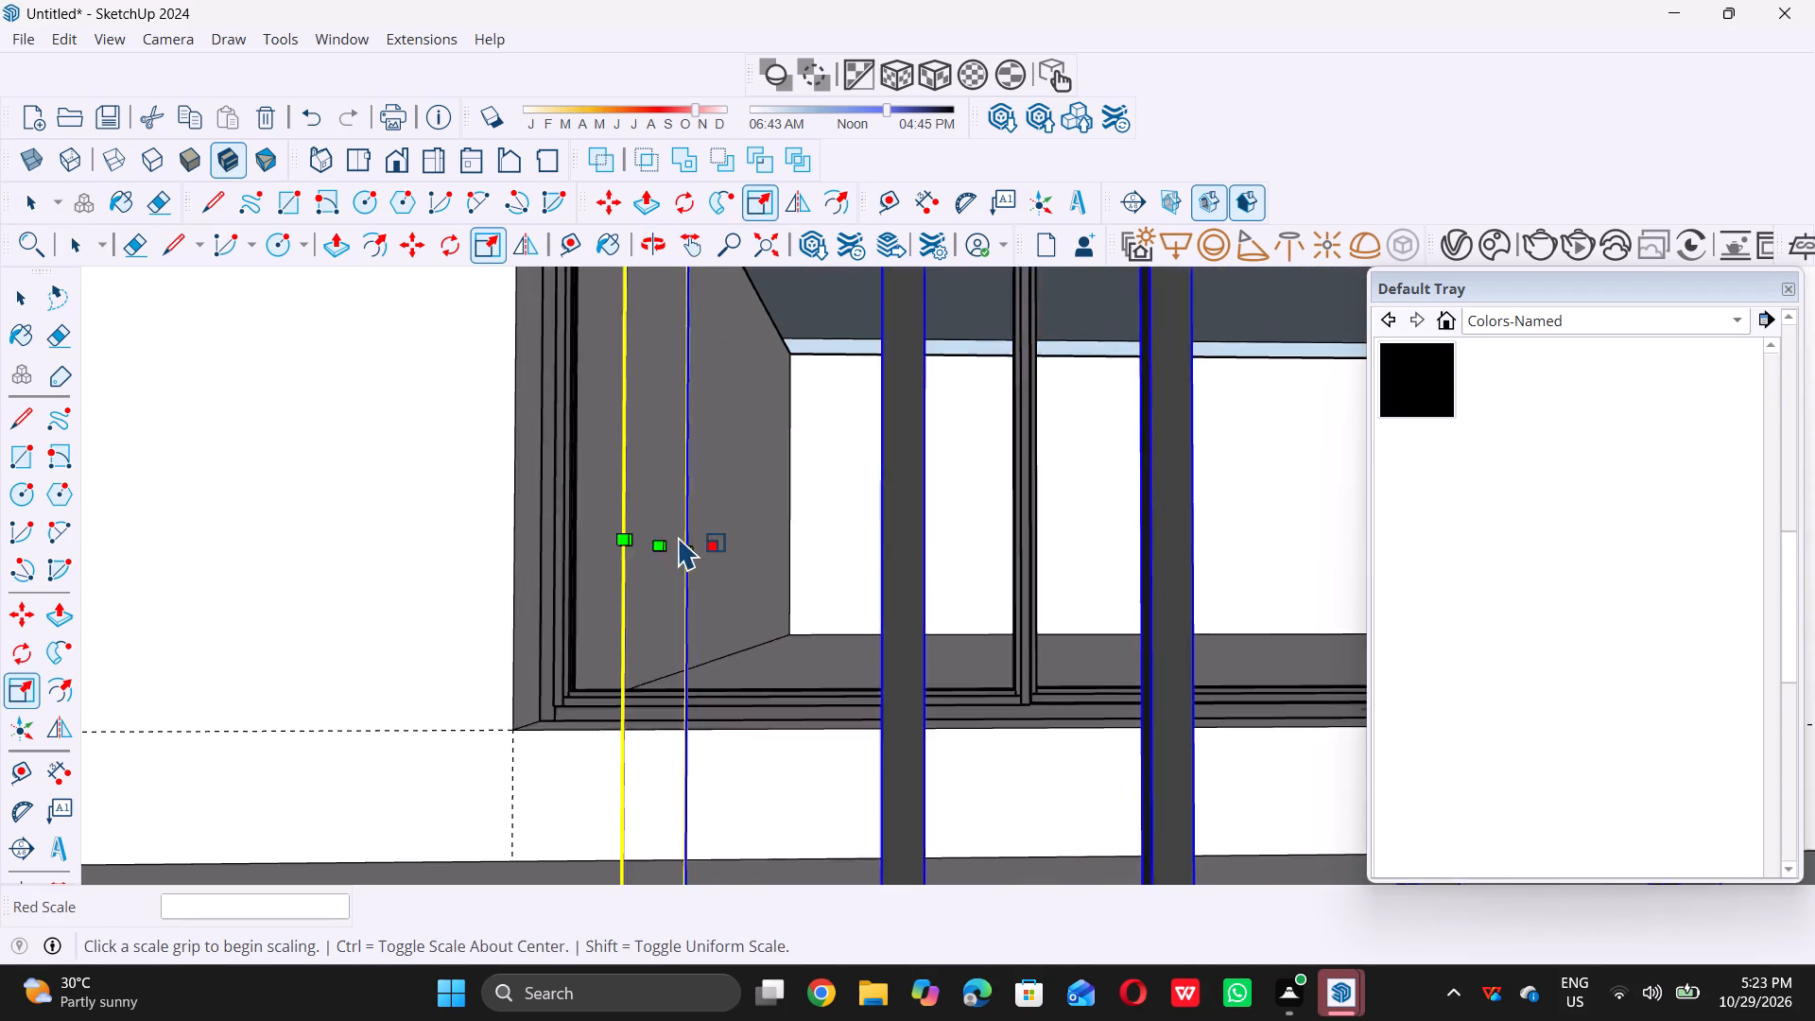
scroll(679, 536, "up", 2)
scroll(699, 546, "down", 3)
triple_click(678, 590)
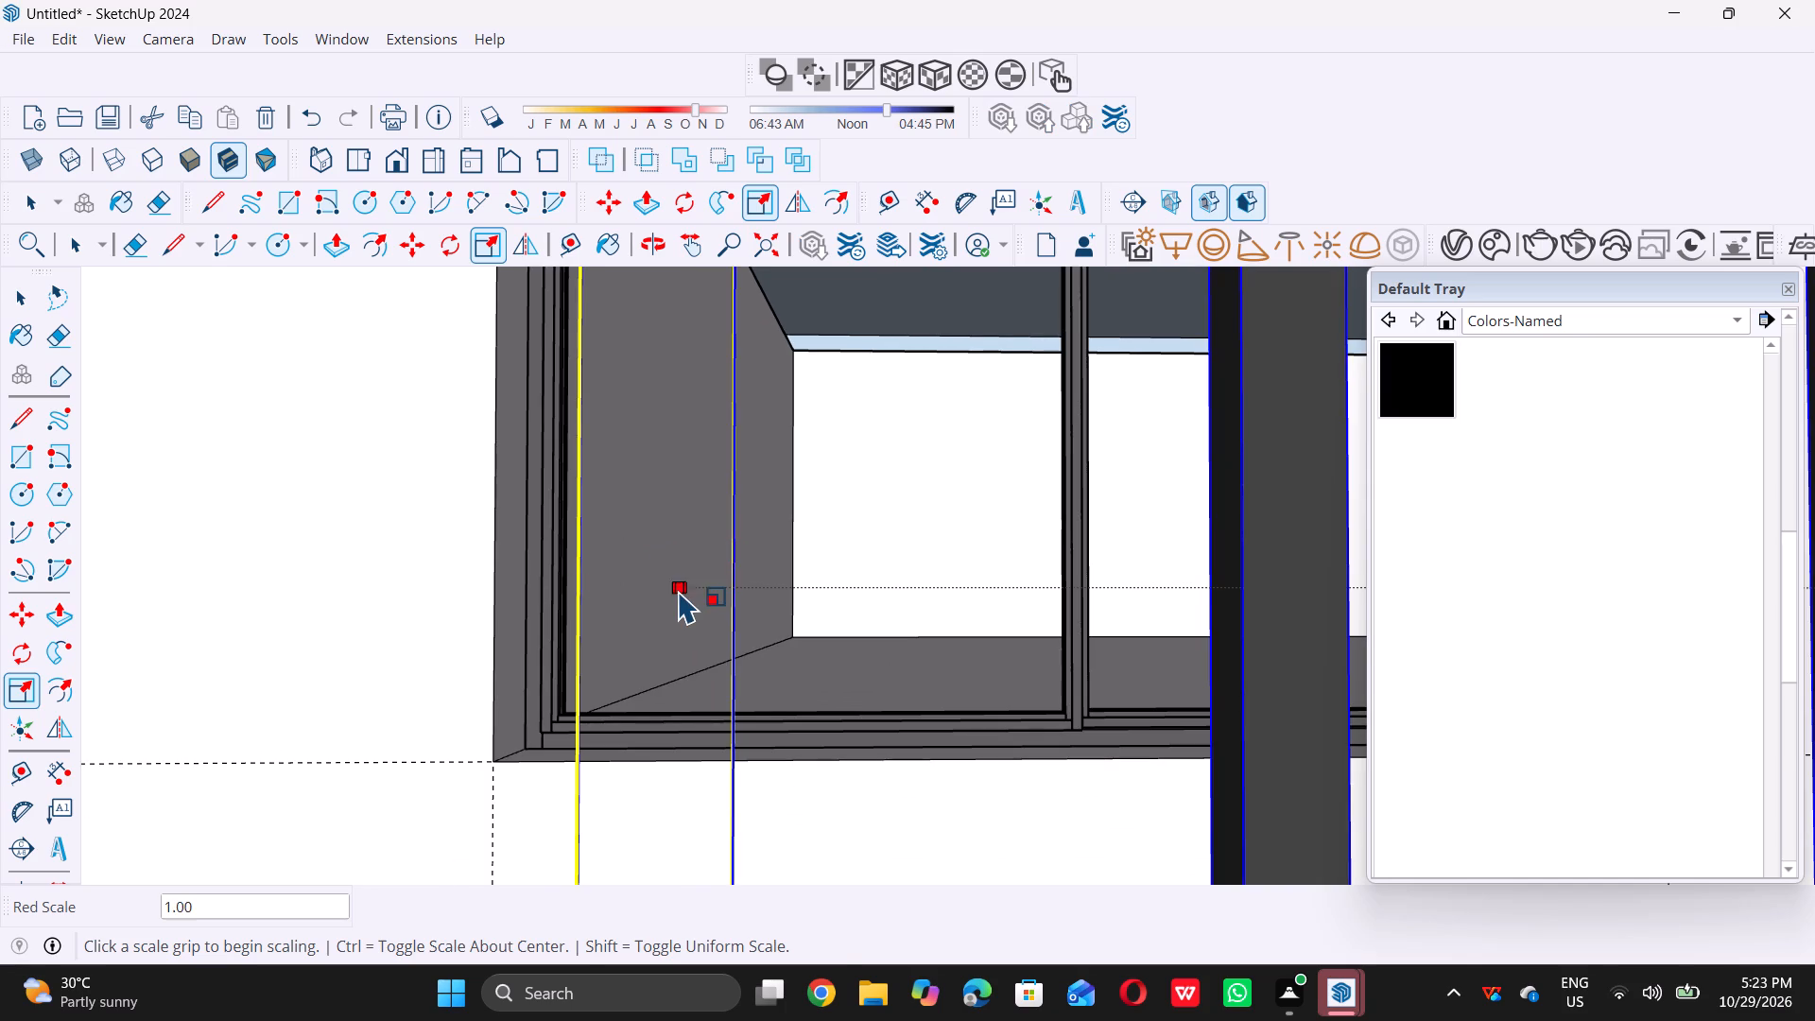
scroll(679, 590, "down", 12)
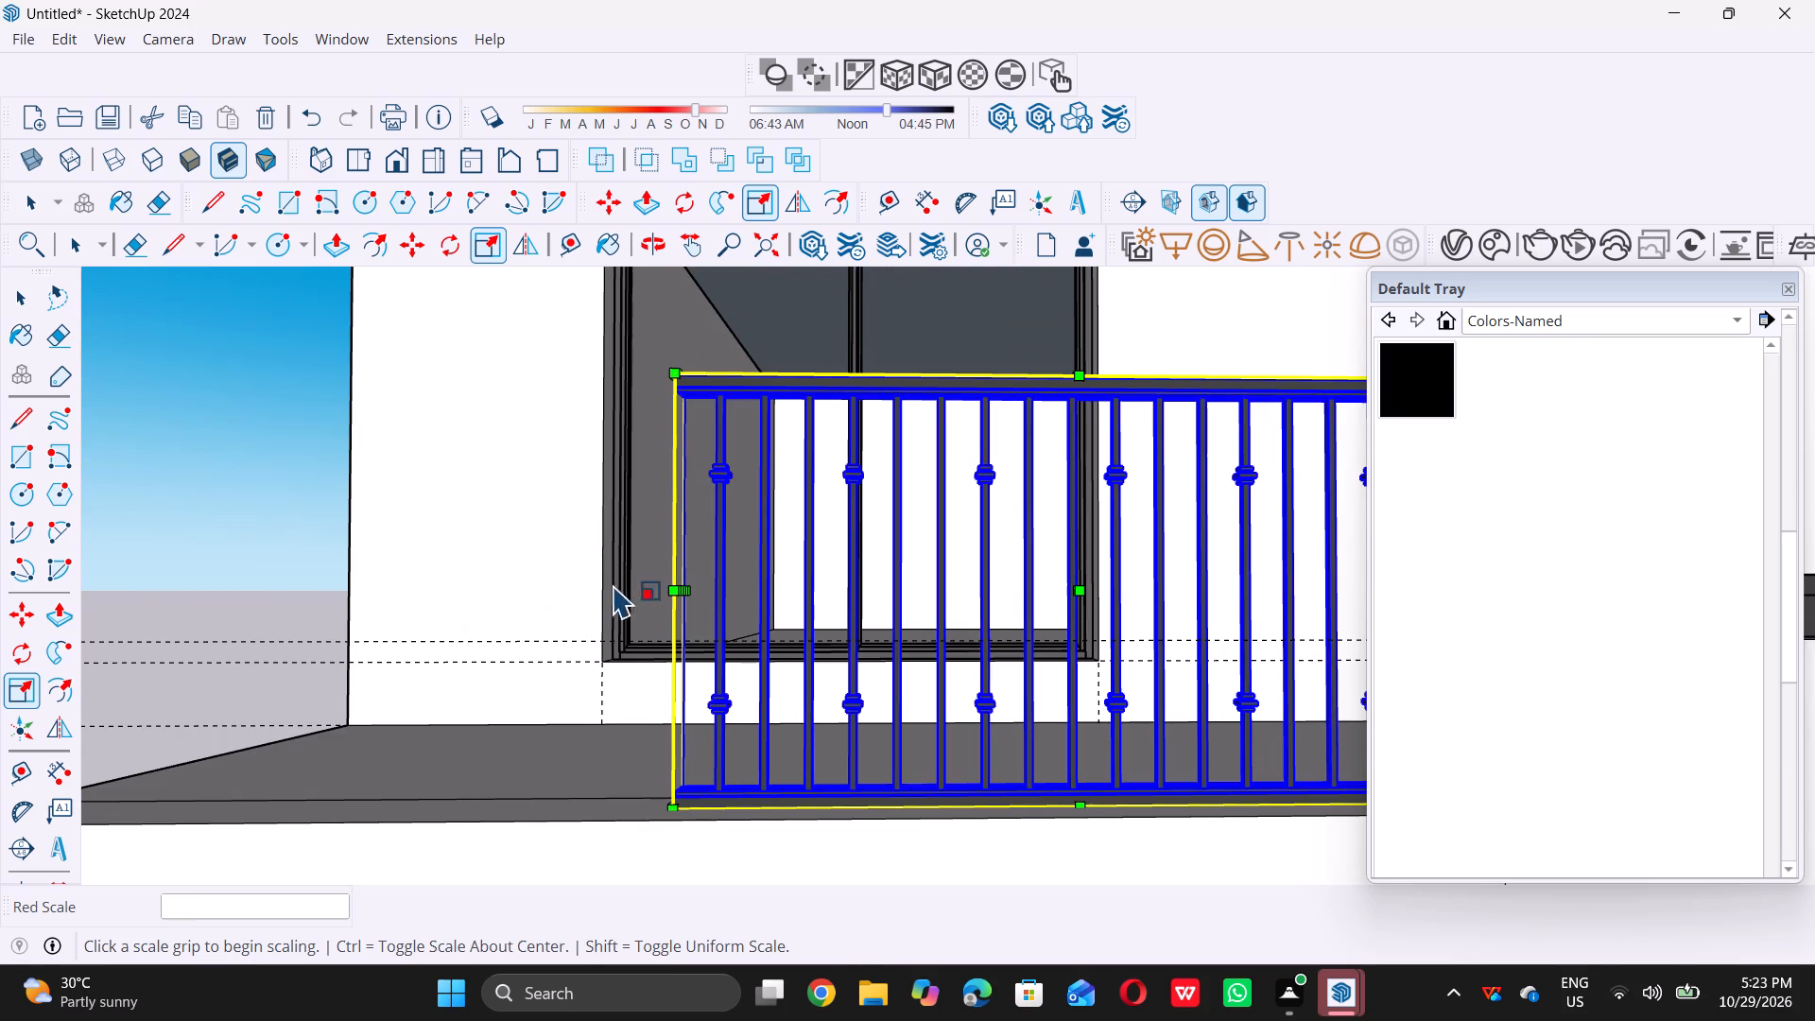
middle_click_drag(565, 599, 823, 629)
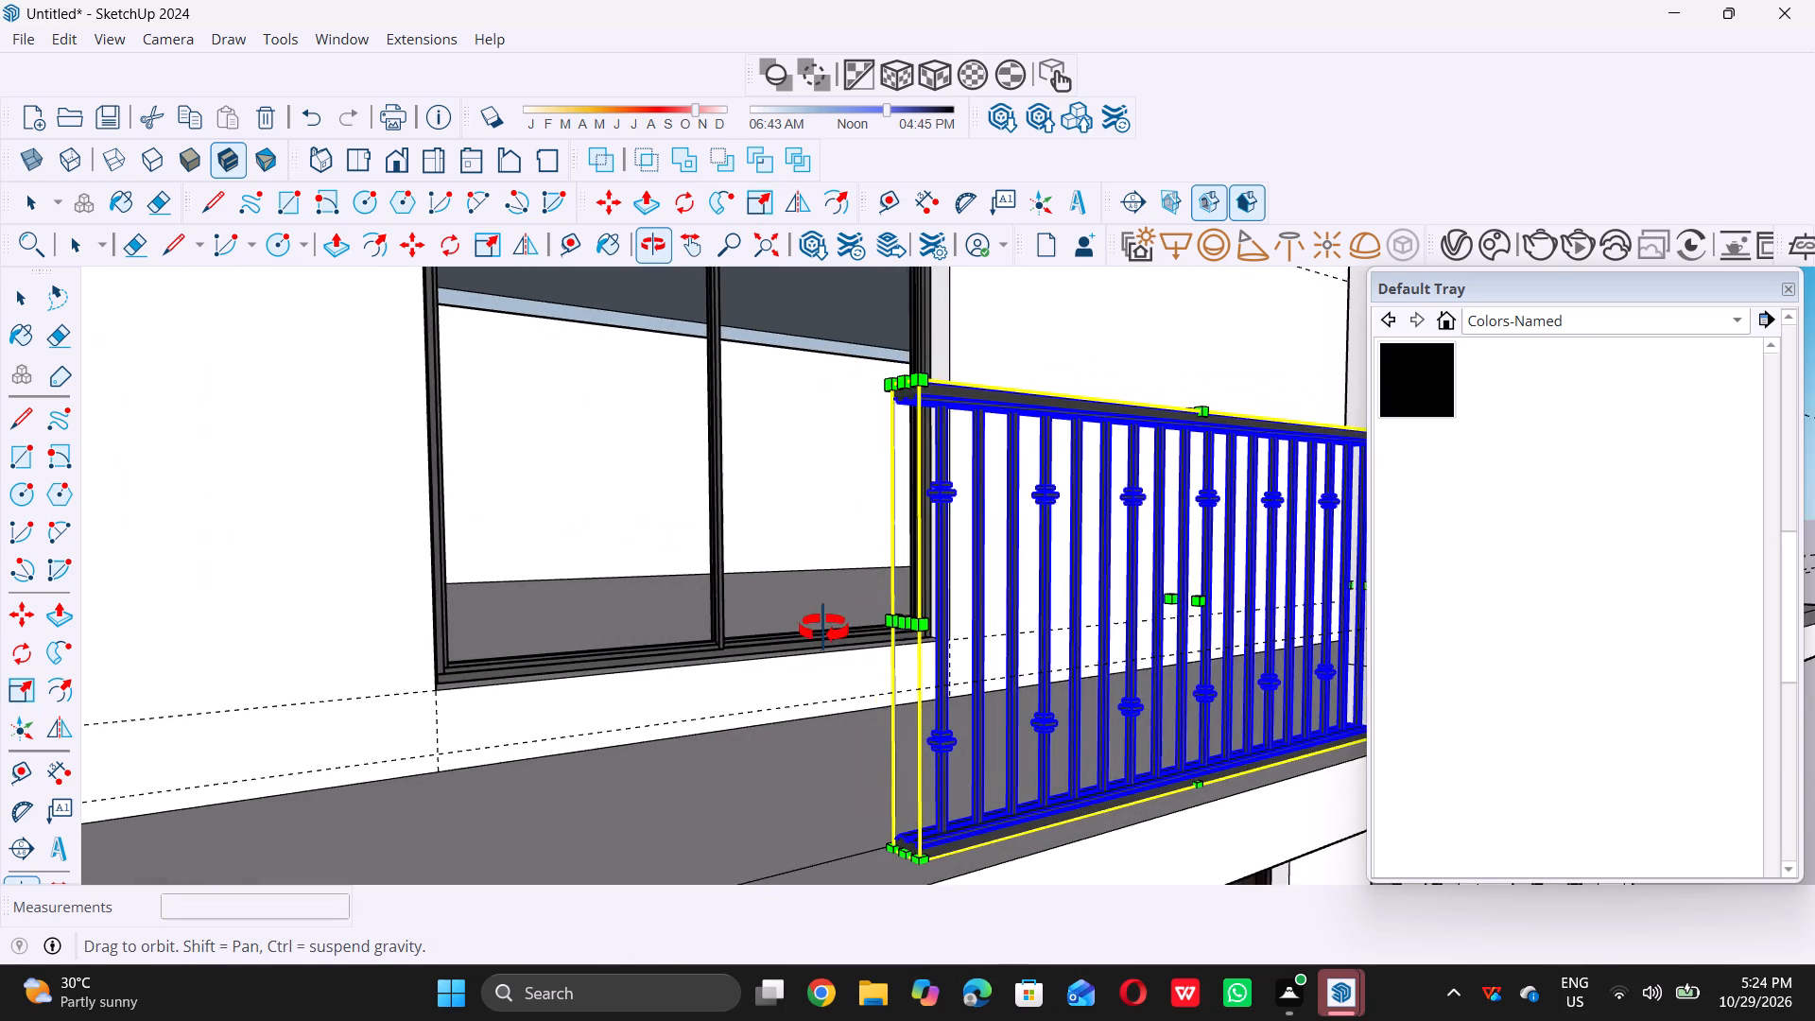
middle_click_drag(823, 629, 828, 631)
scroll(928, 637, "up", 6)
double_click(806, 536)
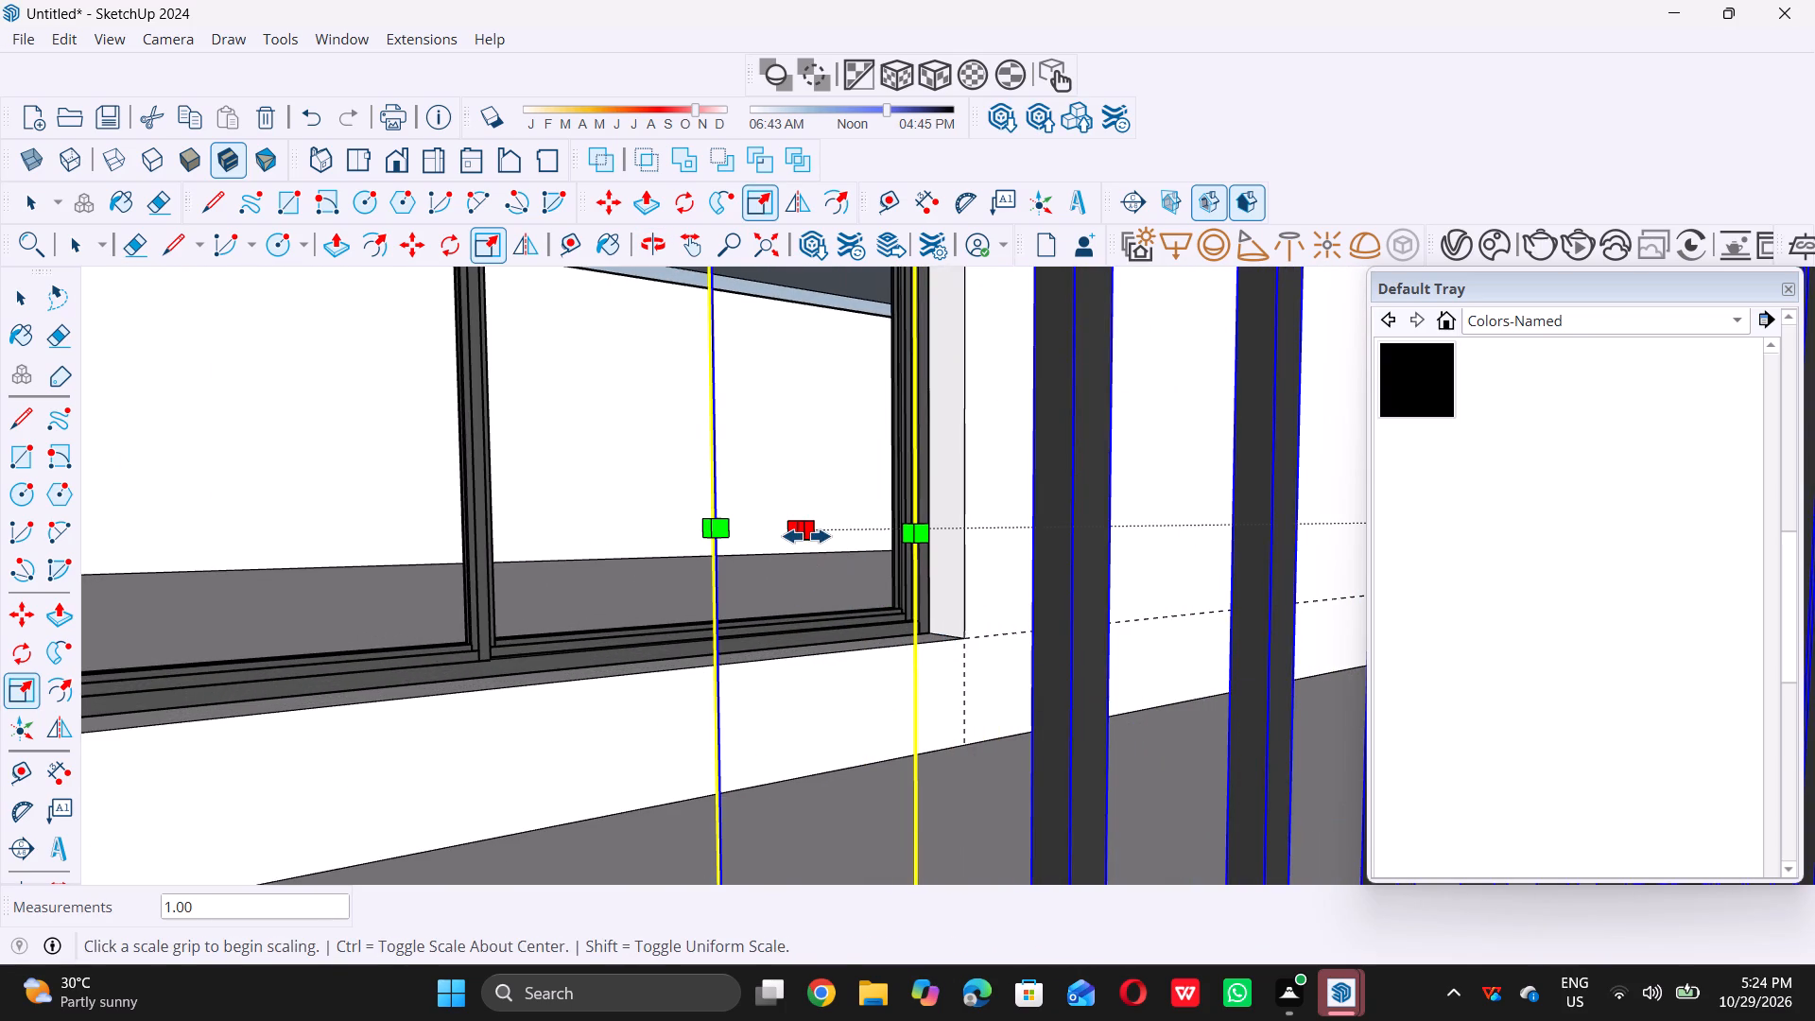
scroll(806, 536, "down", 16)
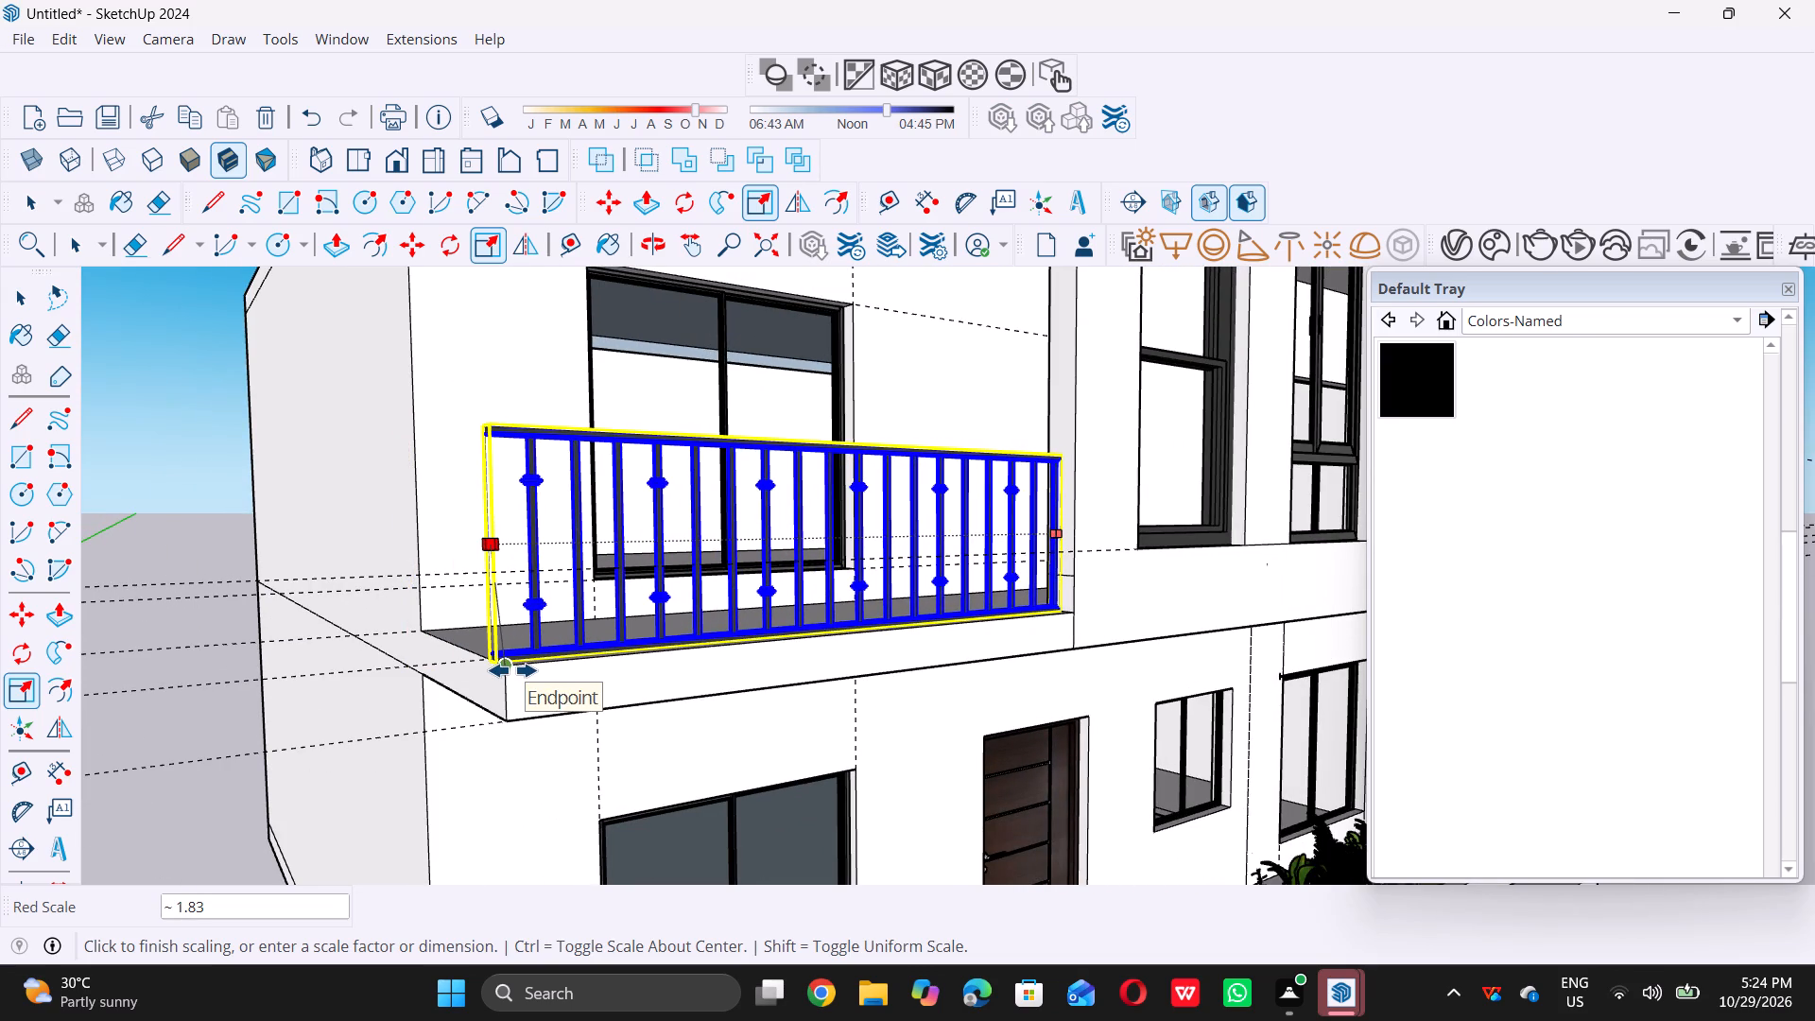
double_click(533, 667)
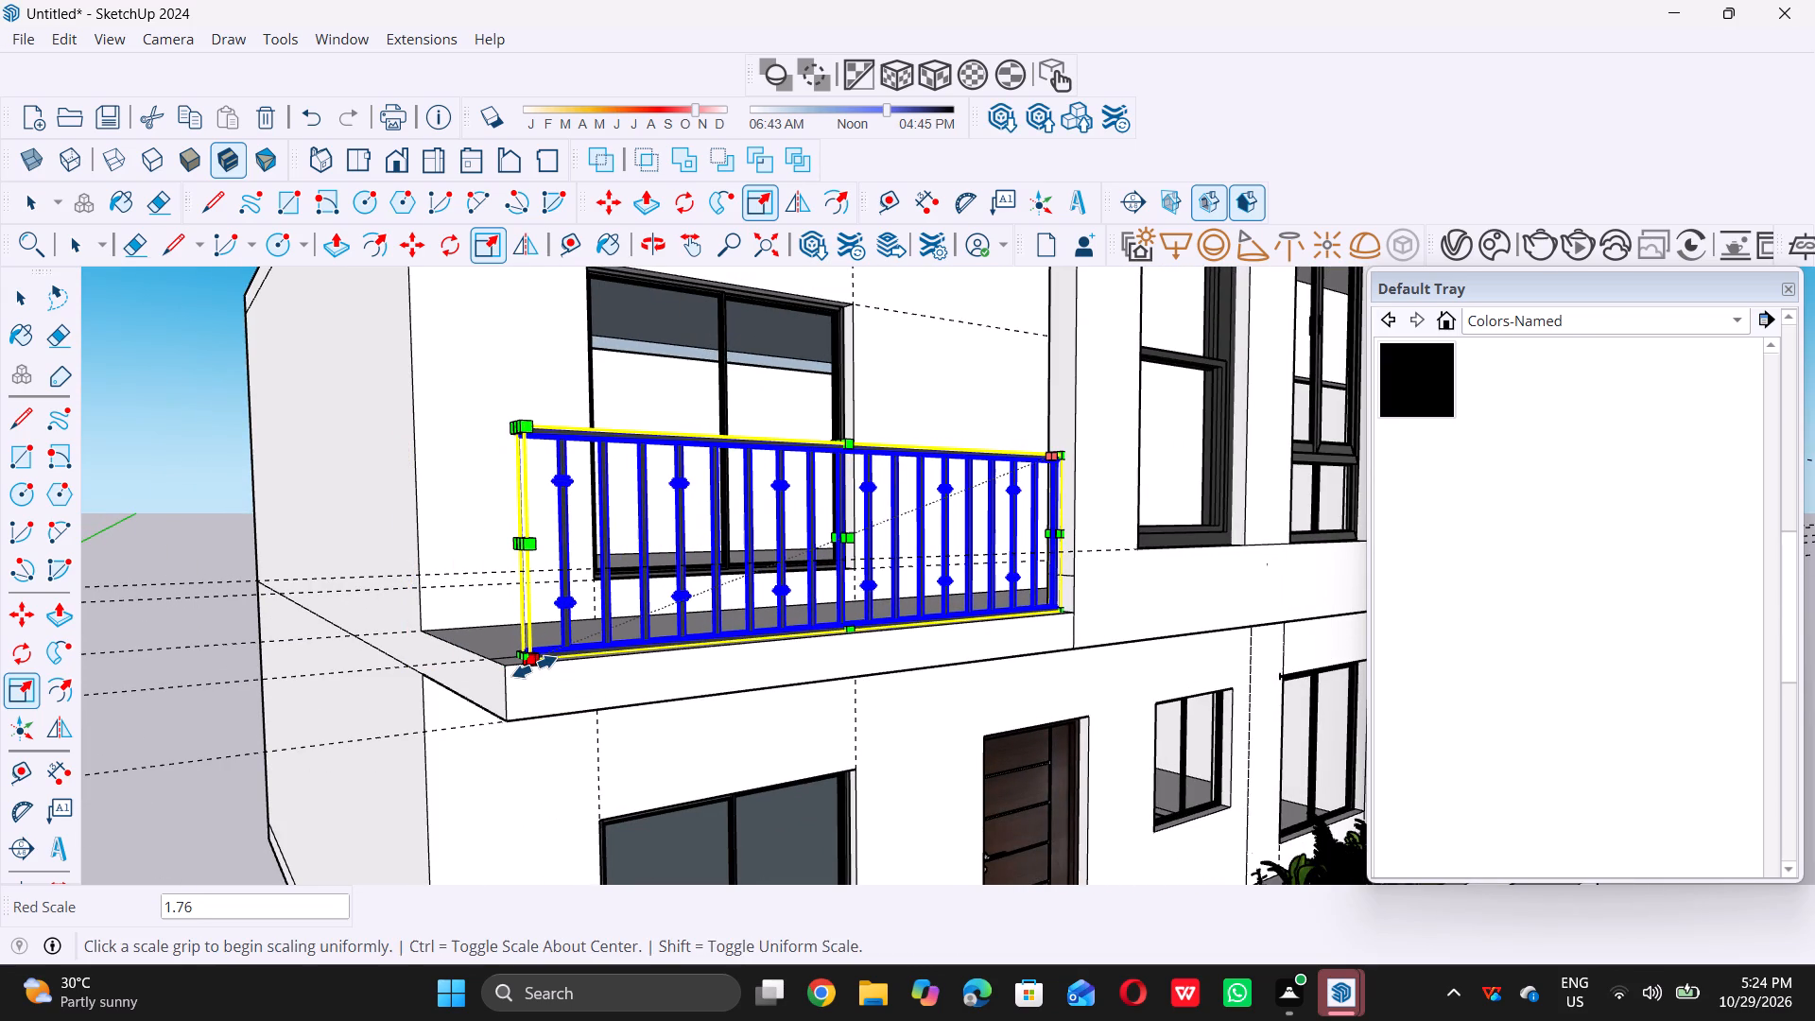
key("space")
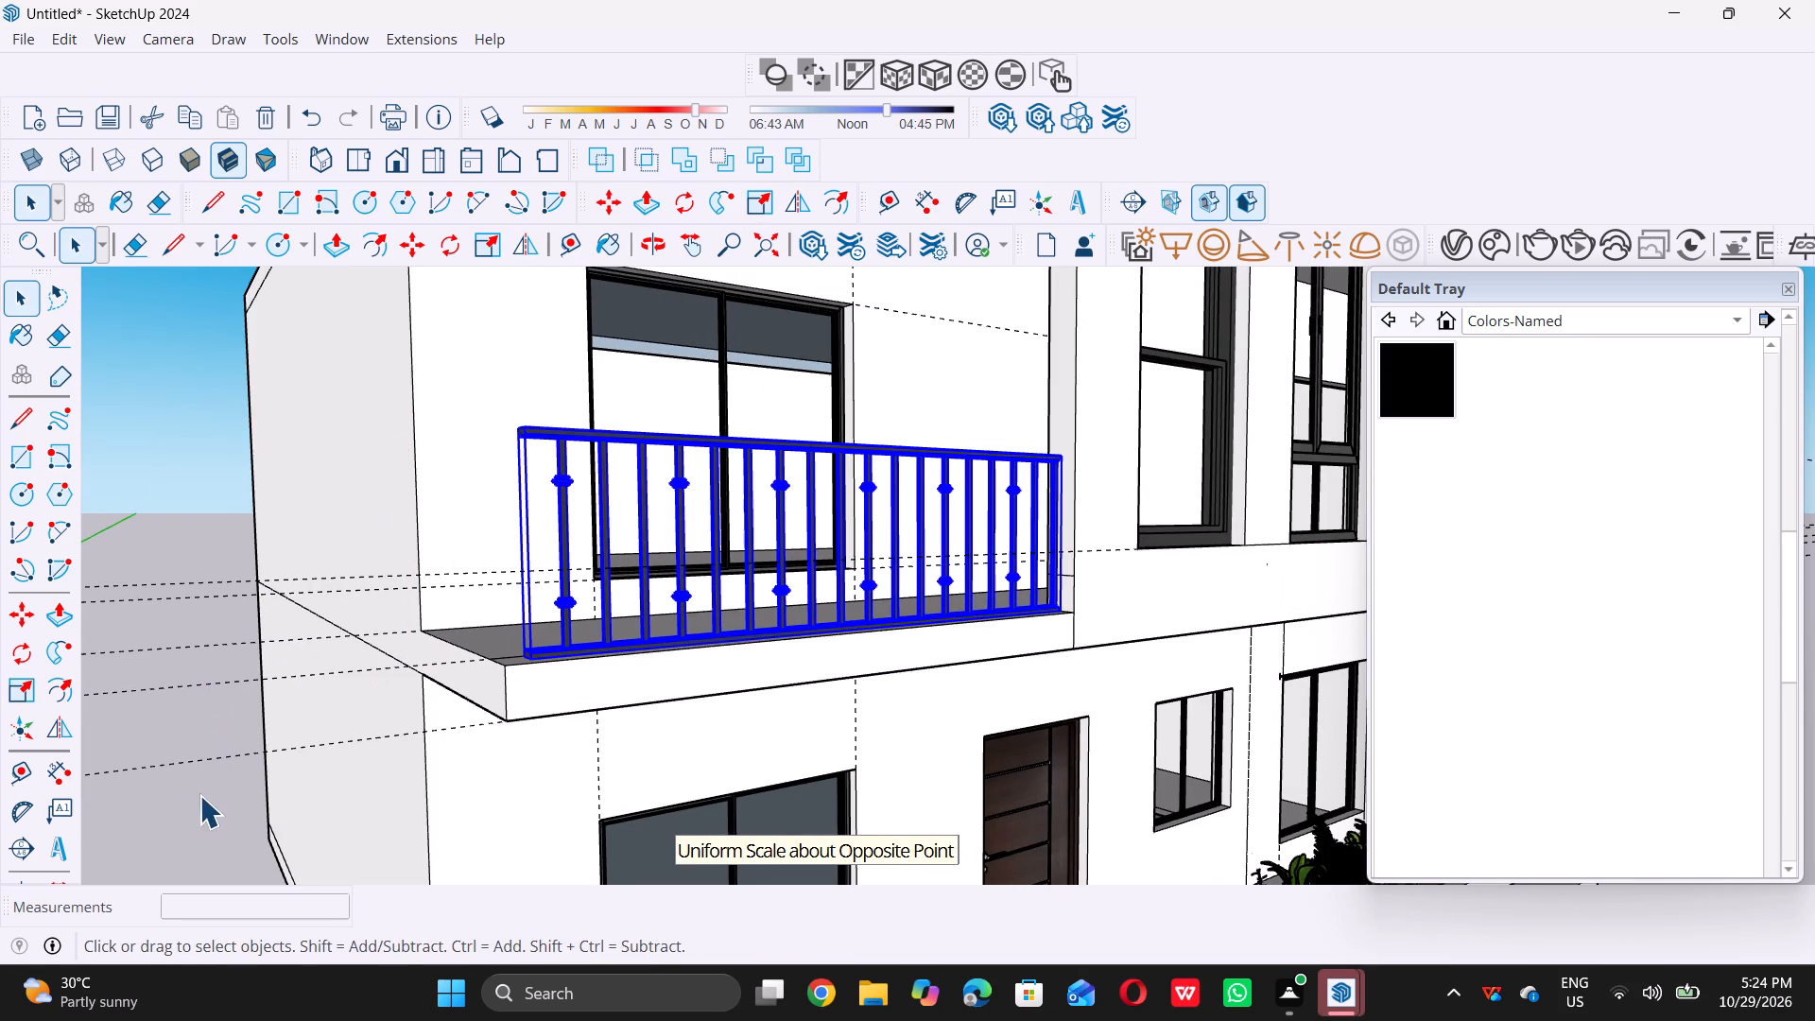
triple_click(199, 795)
Examine the lengthened railing on the left balcony up close and against the whole front facade.
middle_click_drag(472, 558, 437, 559)
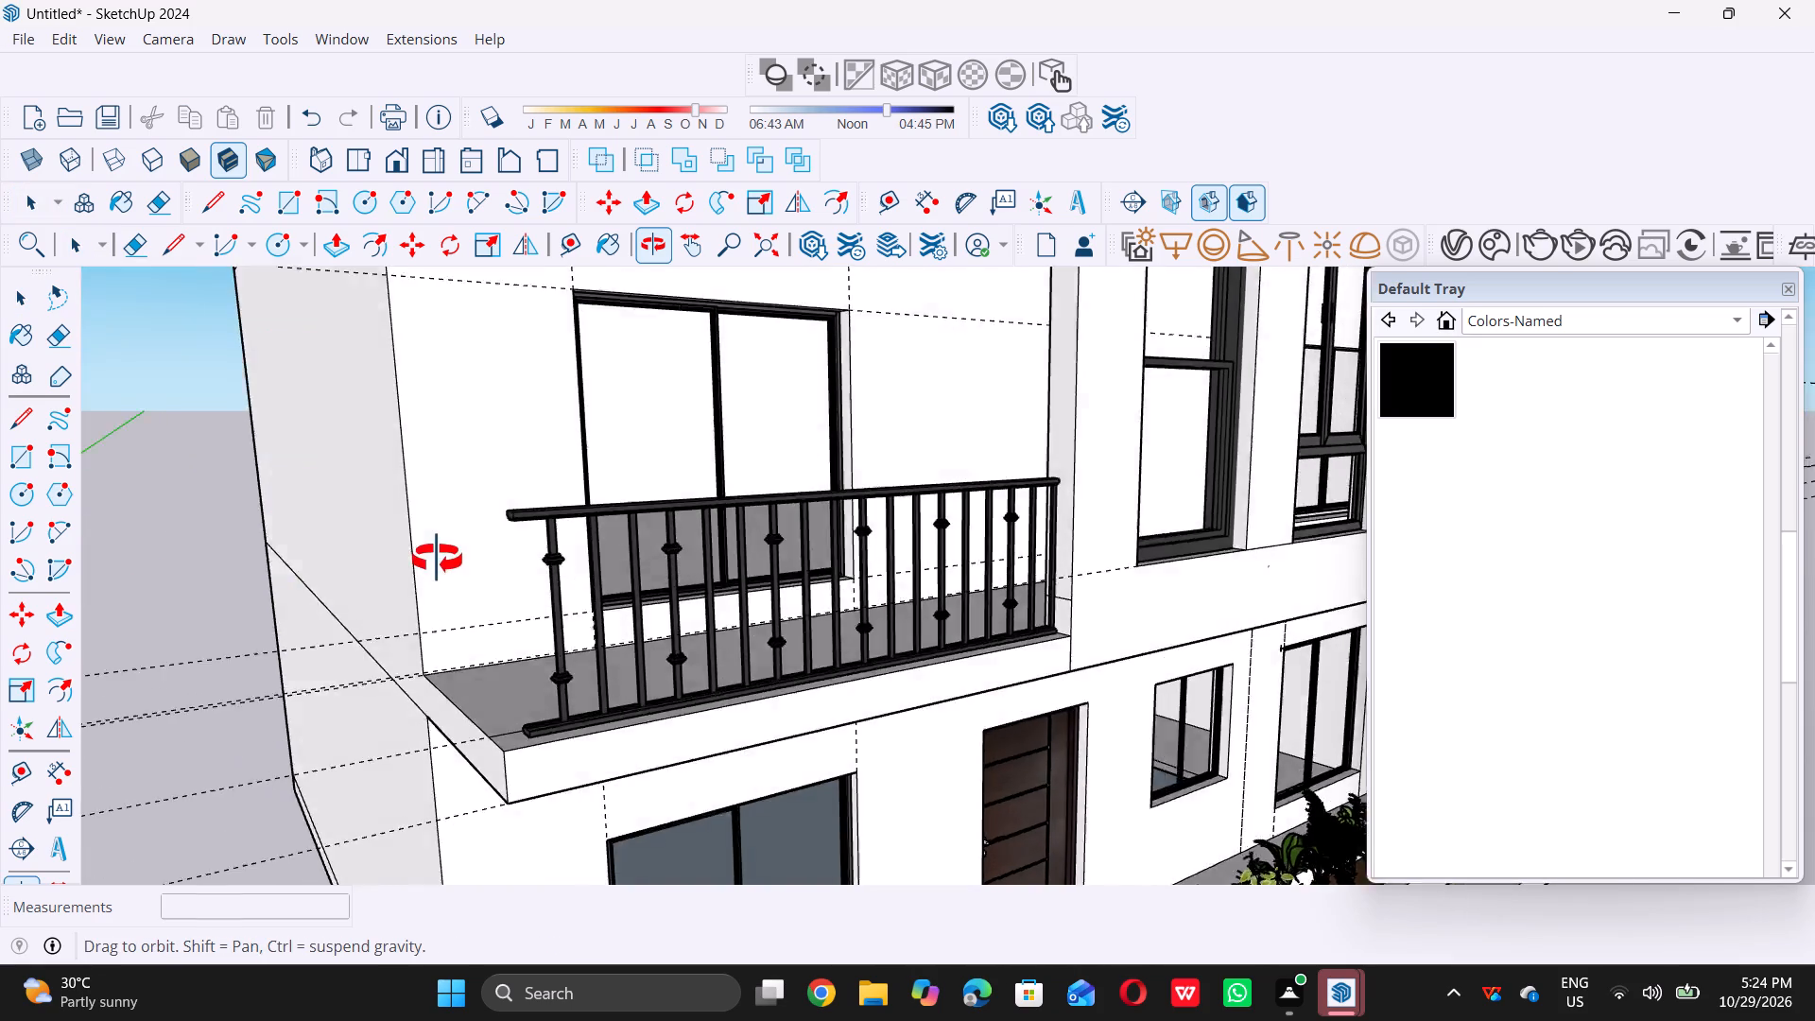
middle_click_drag(437, 559, 221, 551)
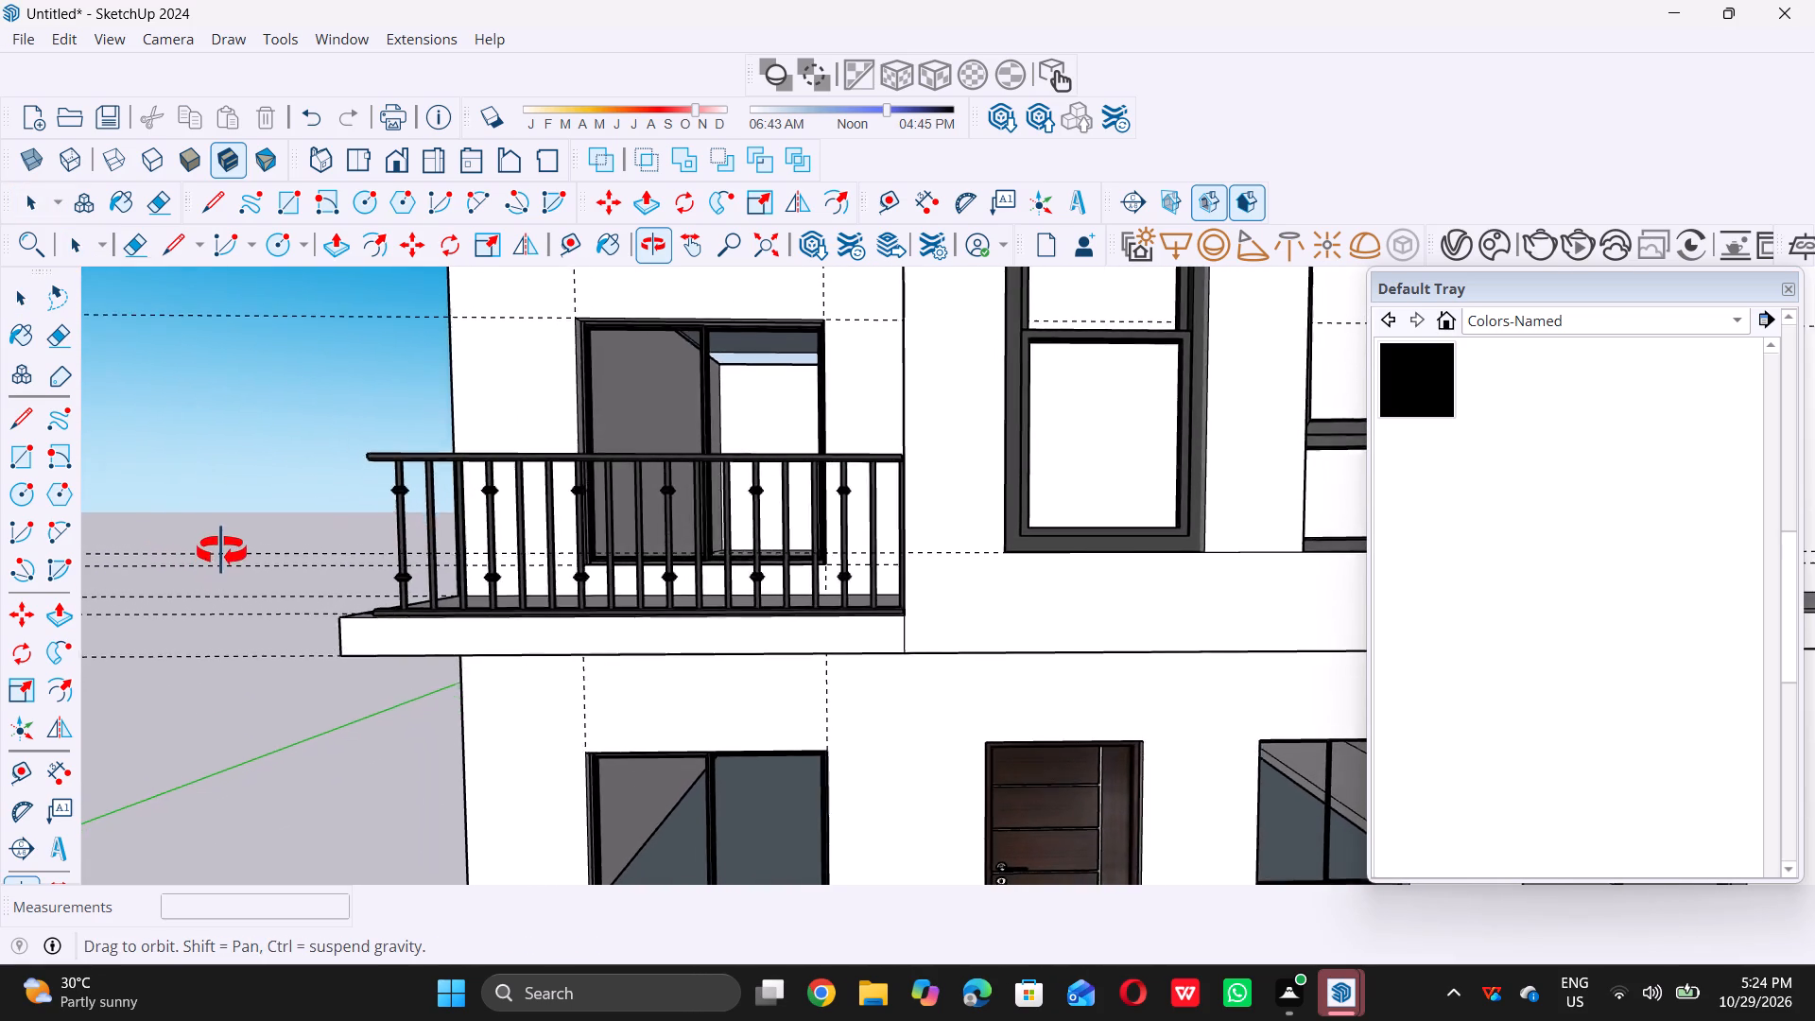
middle_click_drag(221, 551, 226, 547)
scroll(391, 572, "down", 10)
scroll(959, 546, "down", 3)
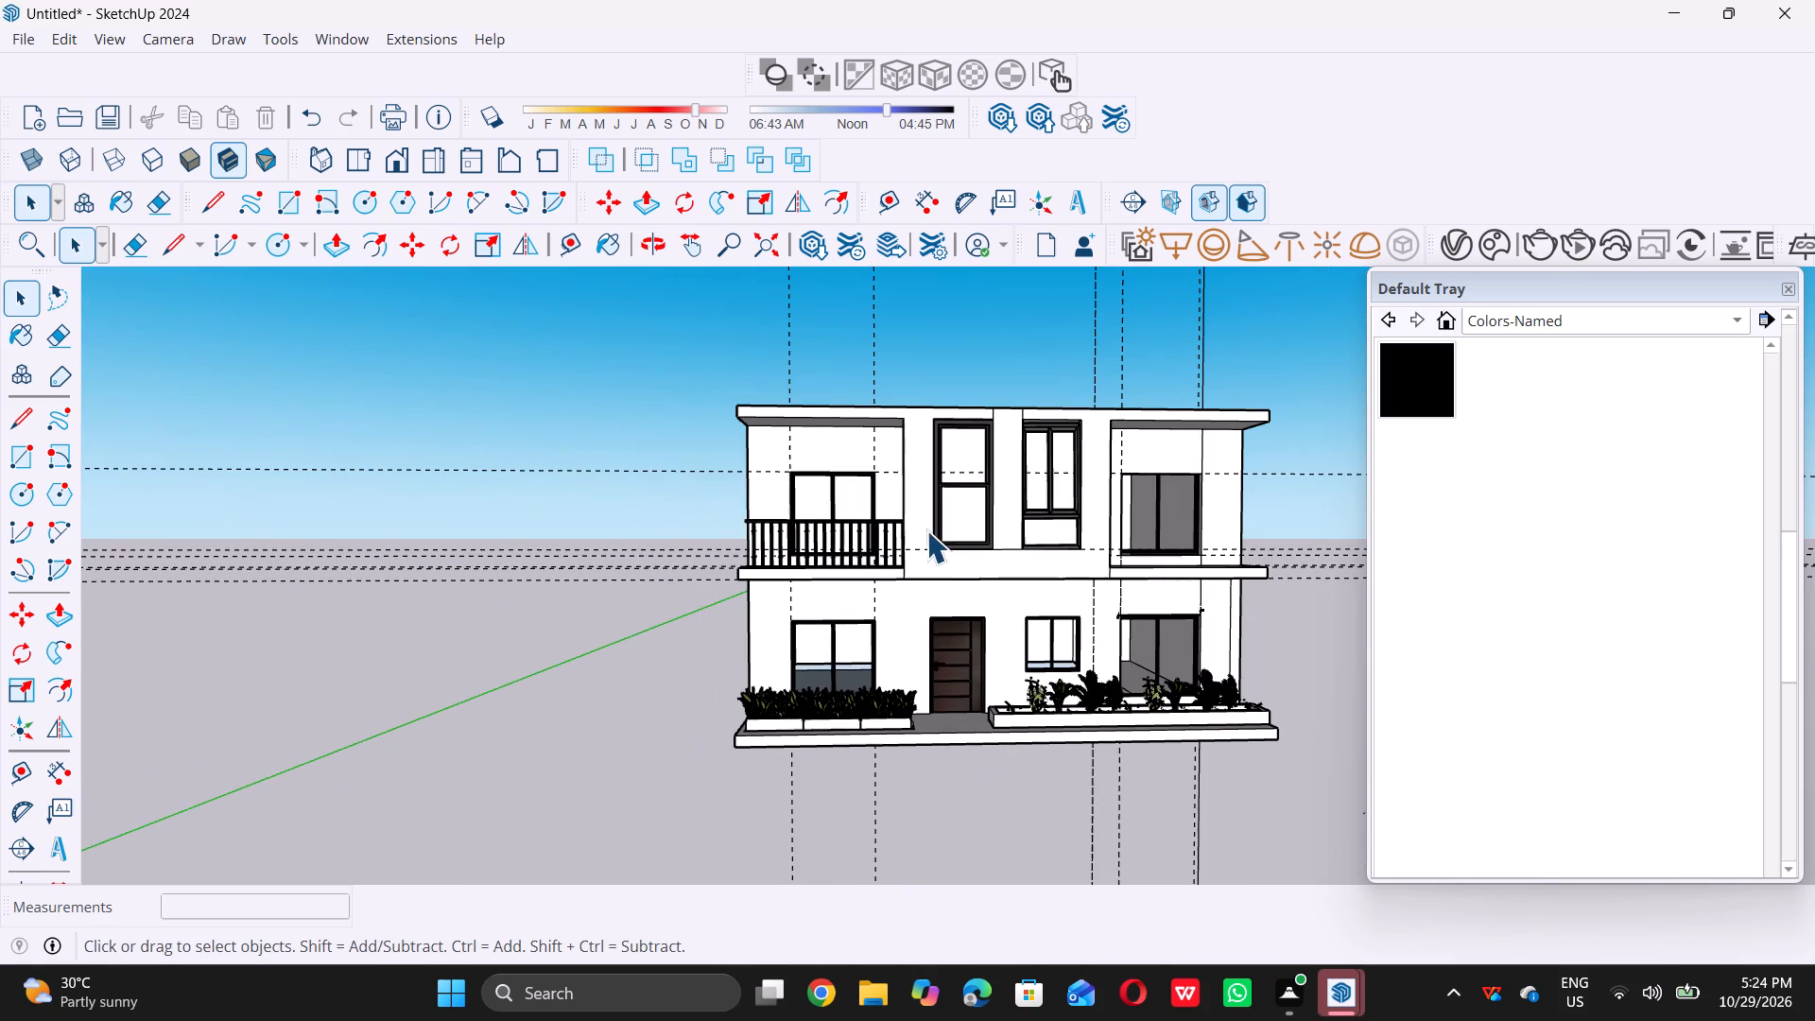
middle_click(925, 529)
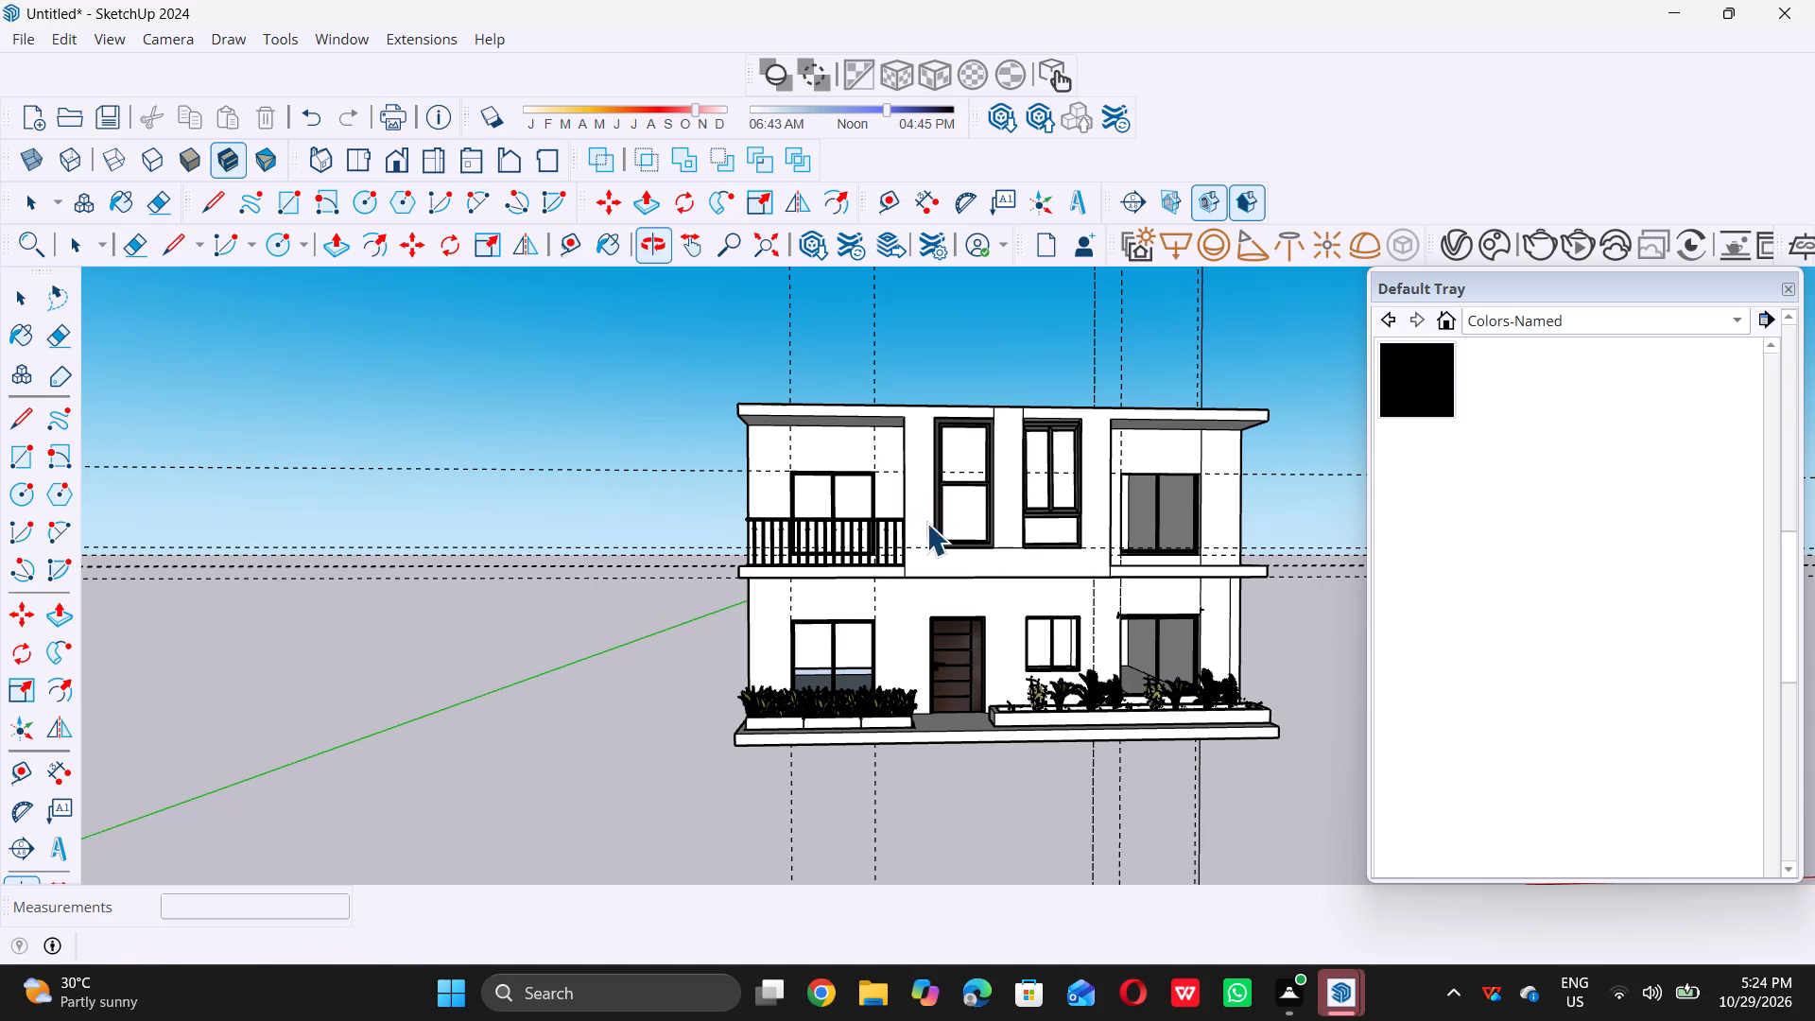
scroll(726, 519, "up", 4)
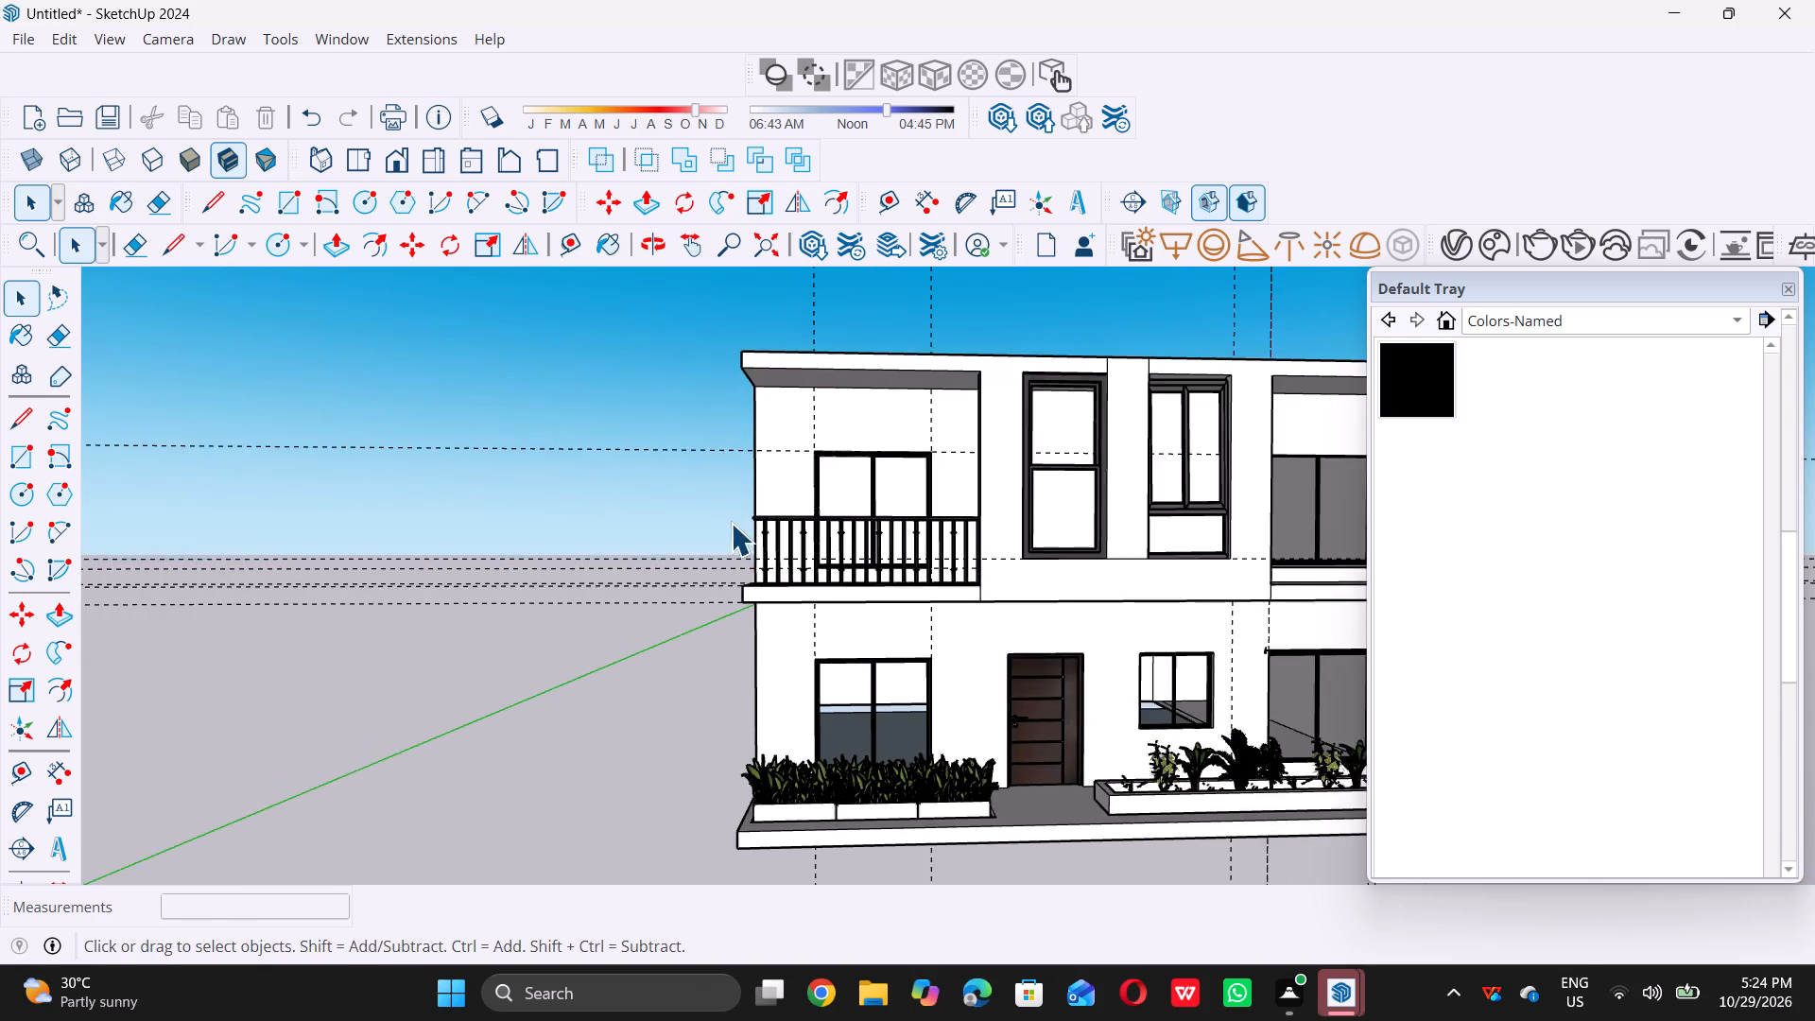
scroll(731, 523, "up", 2)
scroll(678, 553, "down", 6)
scroll(570, 594, "down", 4)
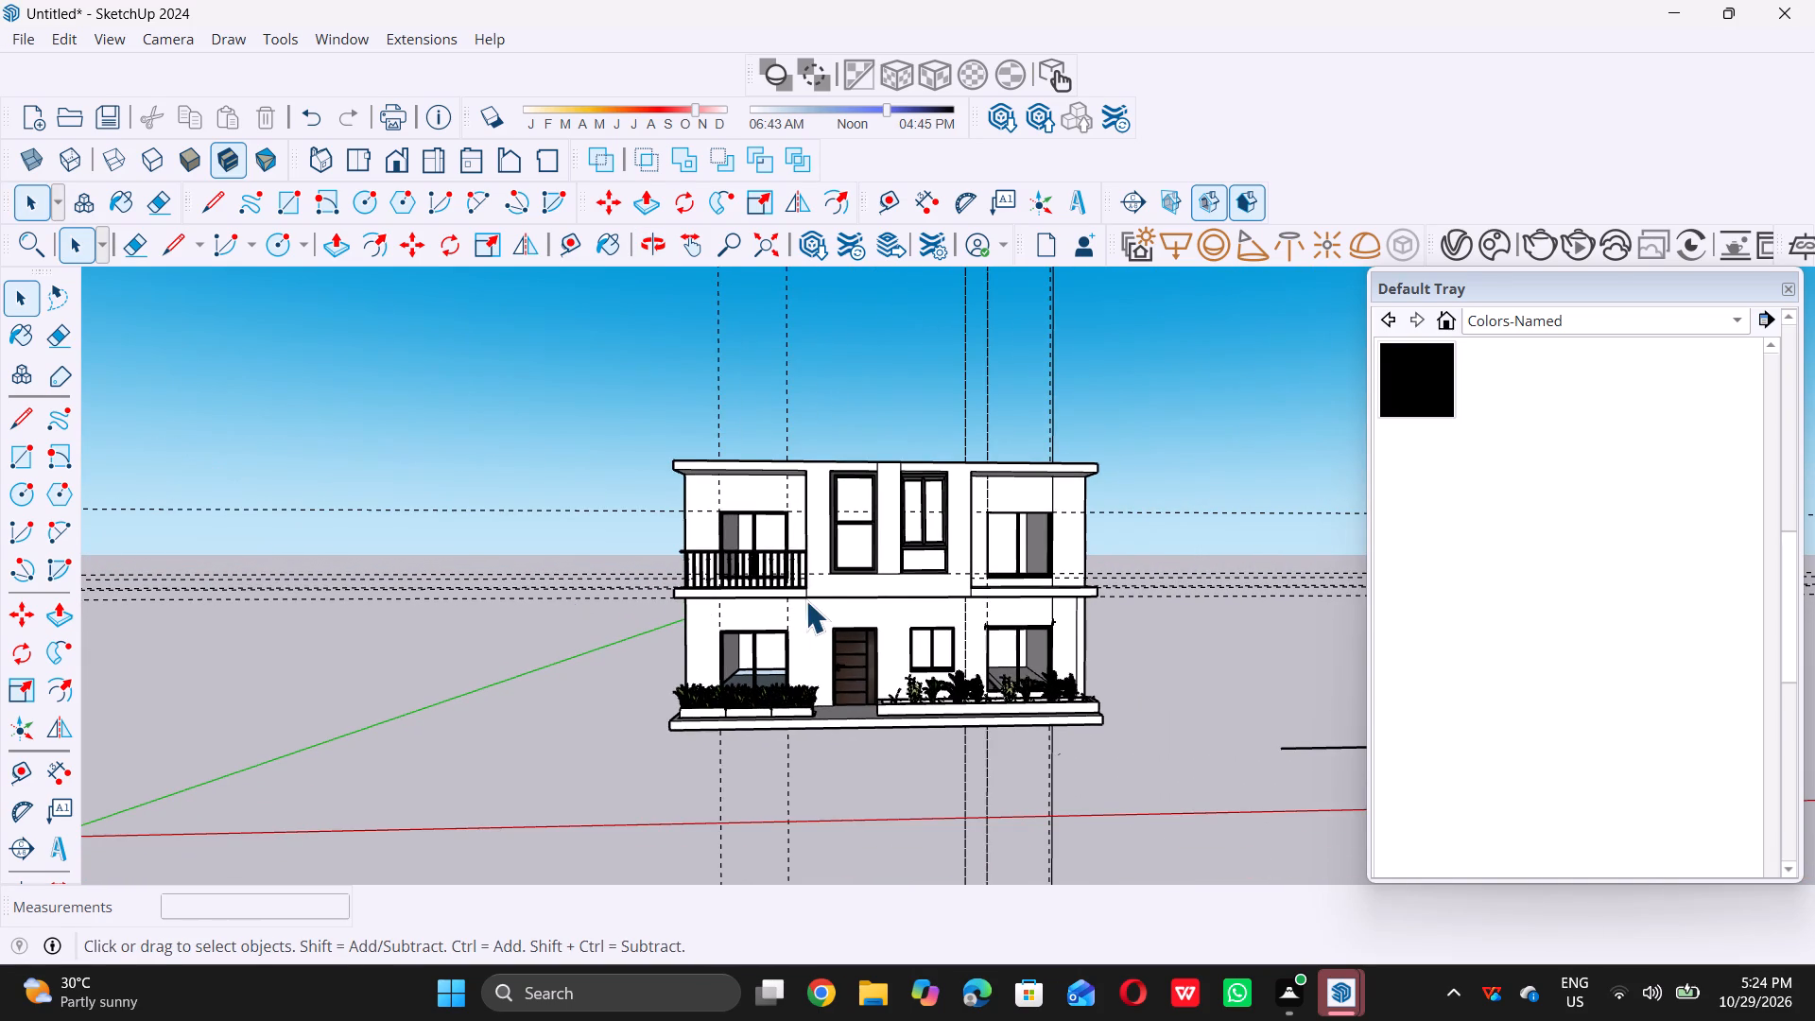
middle_click(805, 600)
scroll(700, 569, "up", 11)
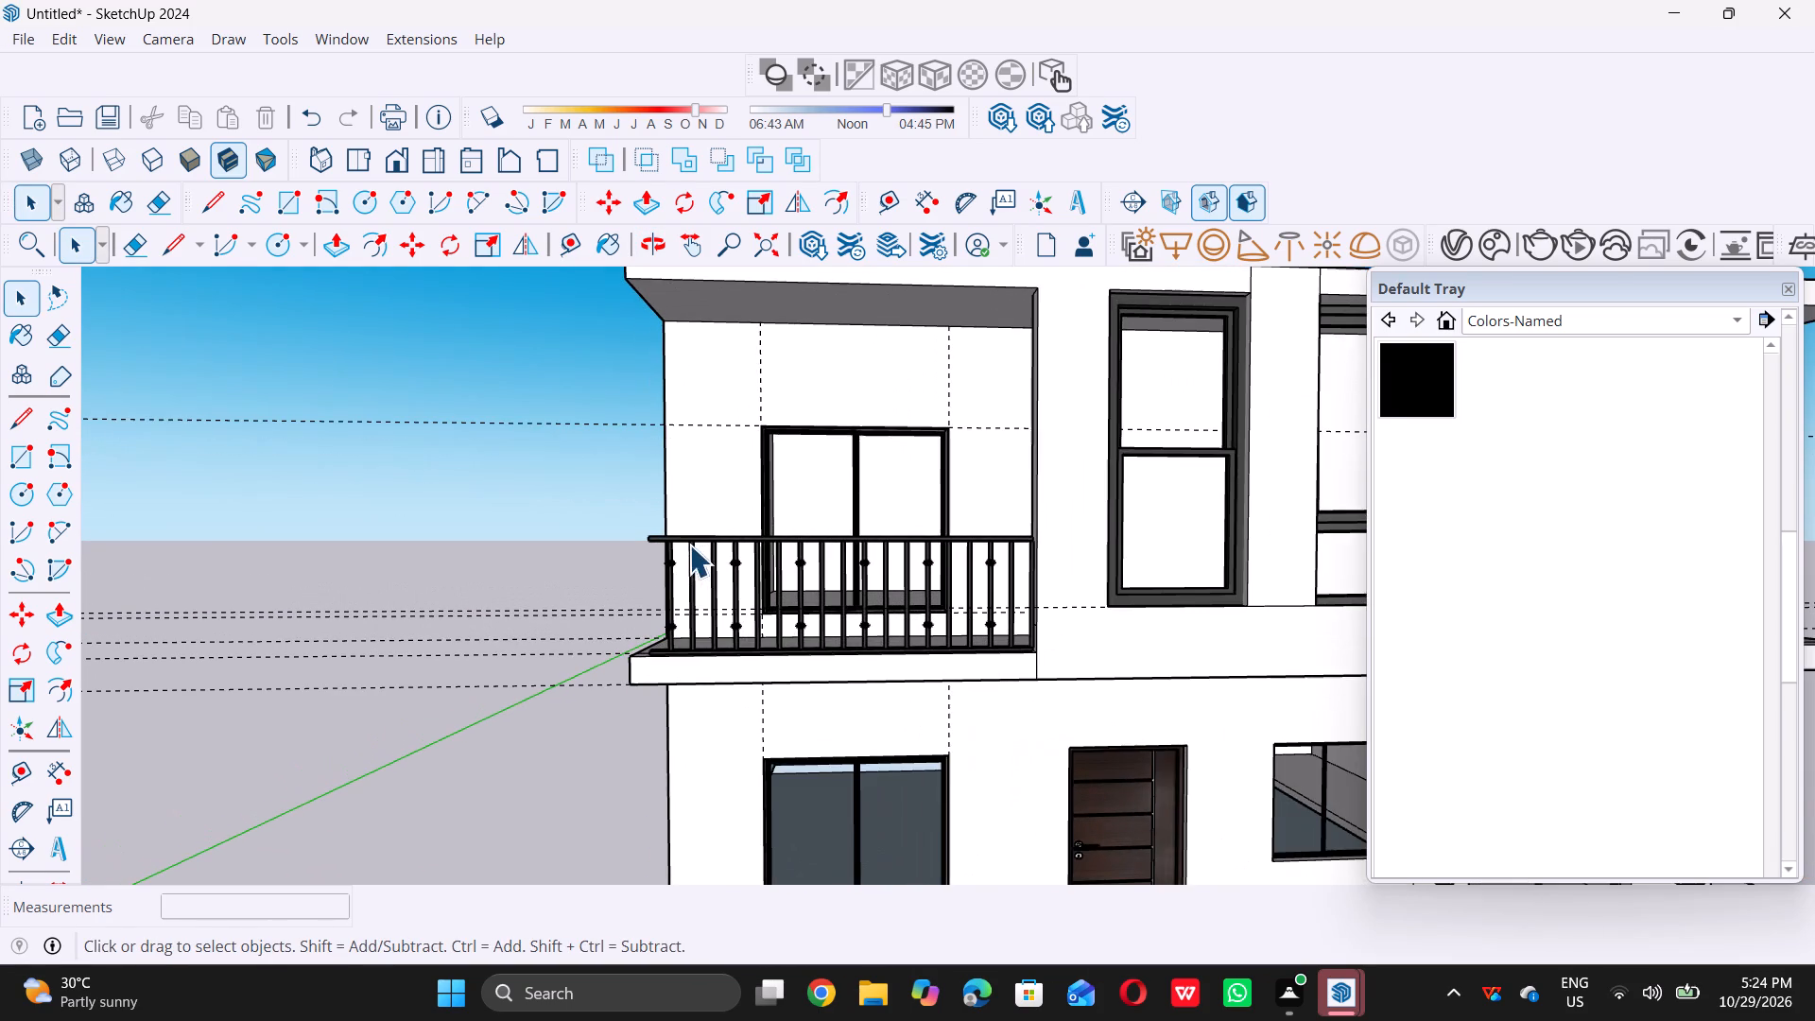
Open the left balcony railing for editing and examine its top rail, knobbed balusters and bottom rail as separate parts.
scroll(679, 538, "up", 5)
double_click(681, 543)
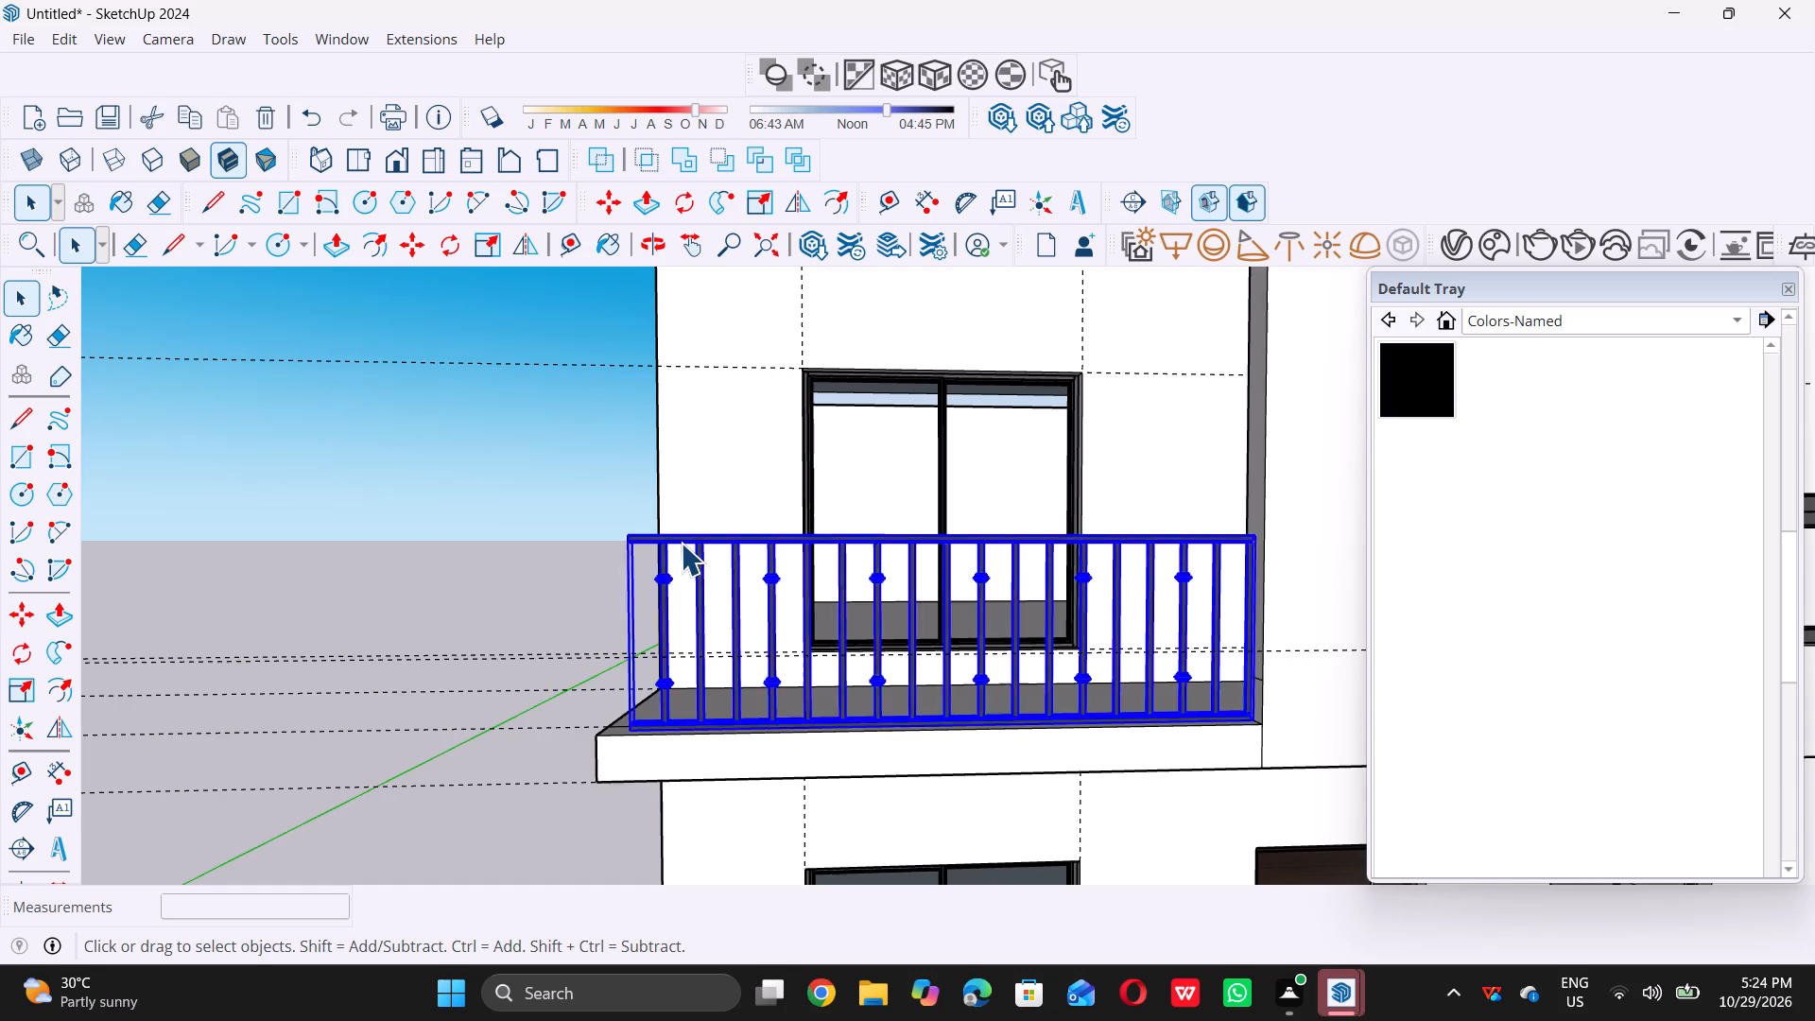
scroll(739, 568, "down", 5)
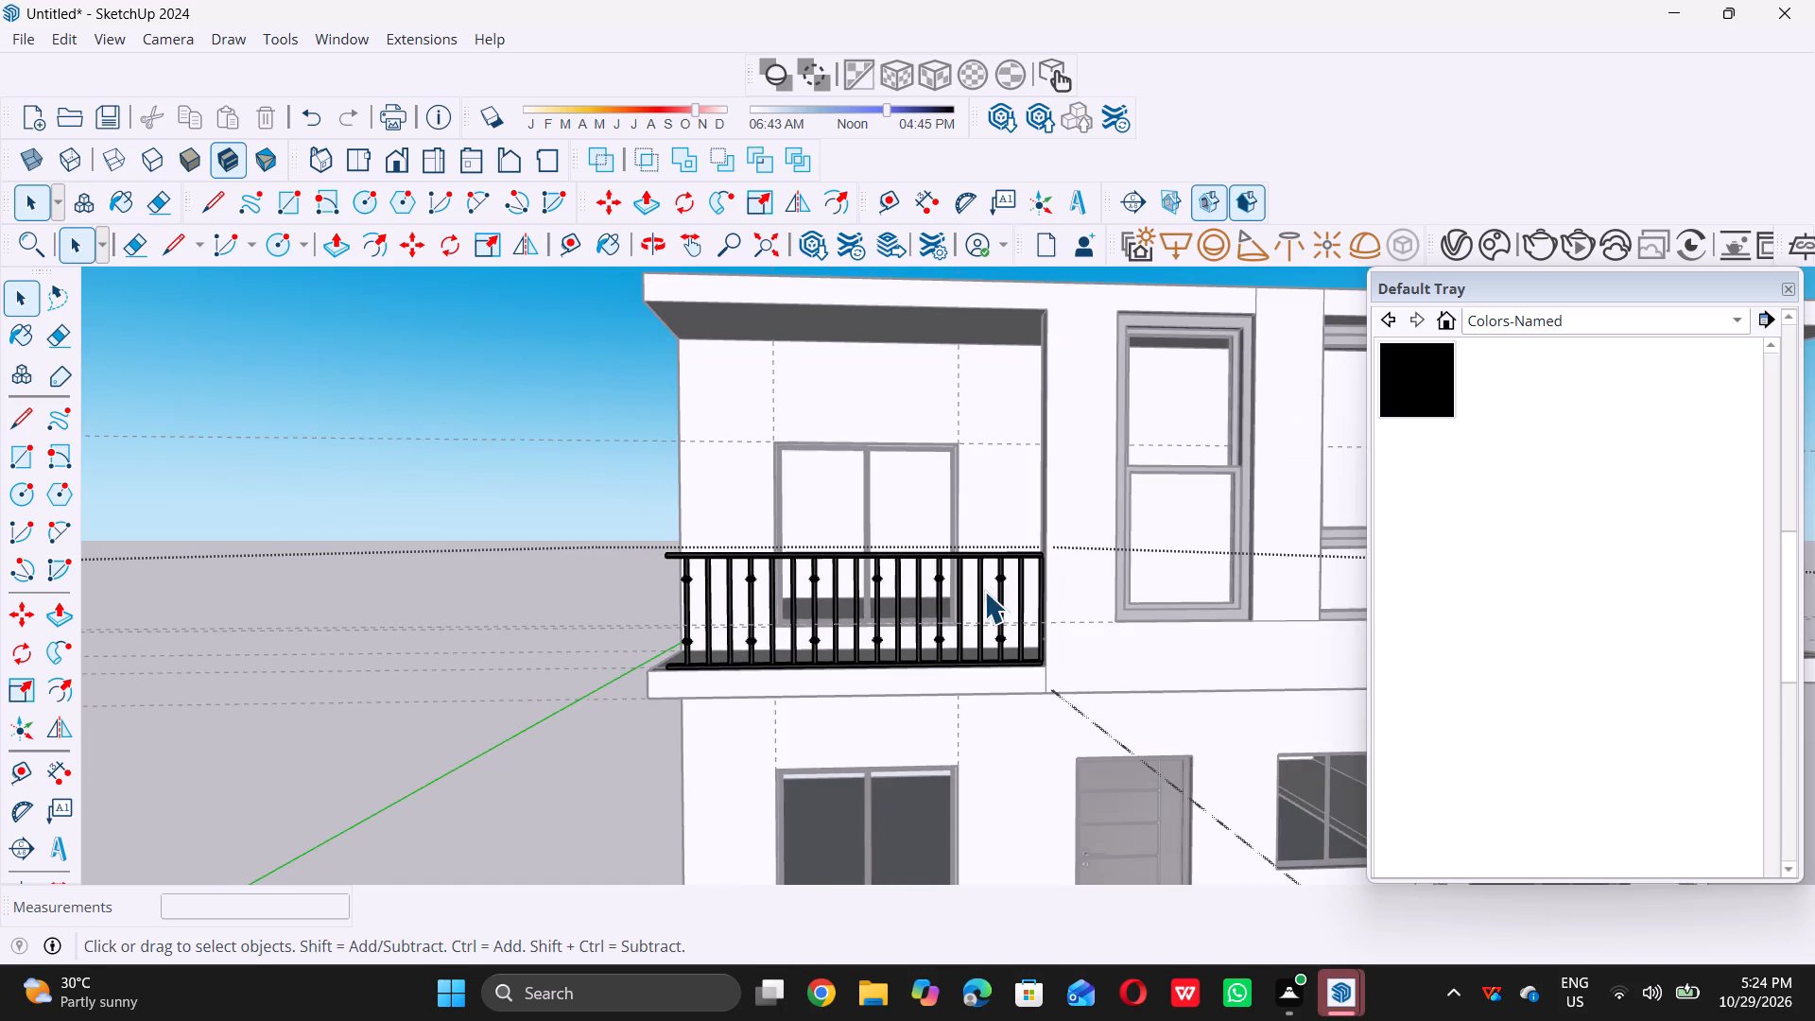
scroll(992, 588, "up", 9)
left_click(1010, 529)
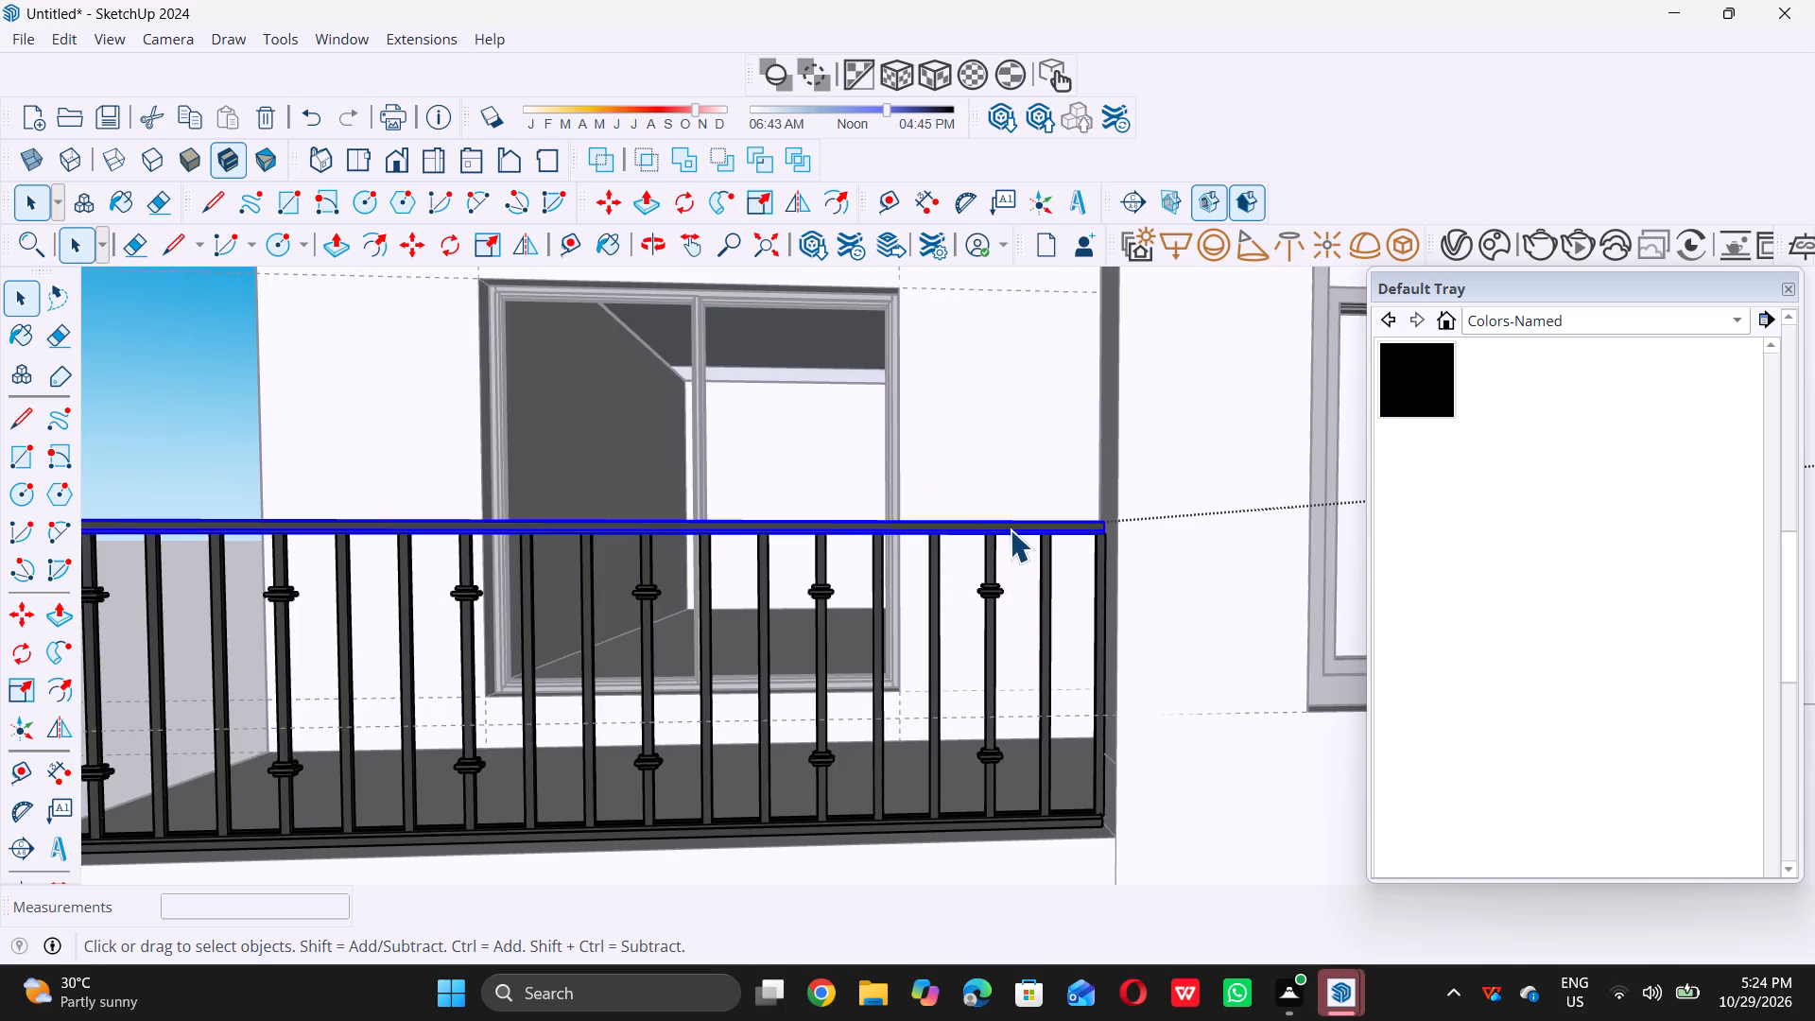
double_click(990, 589)
scroll(990, 589, "down", 6)
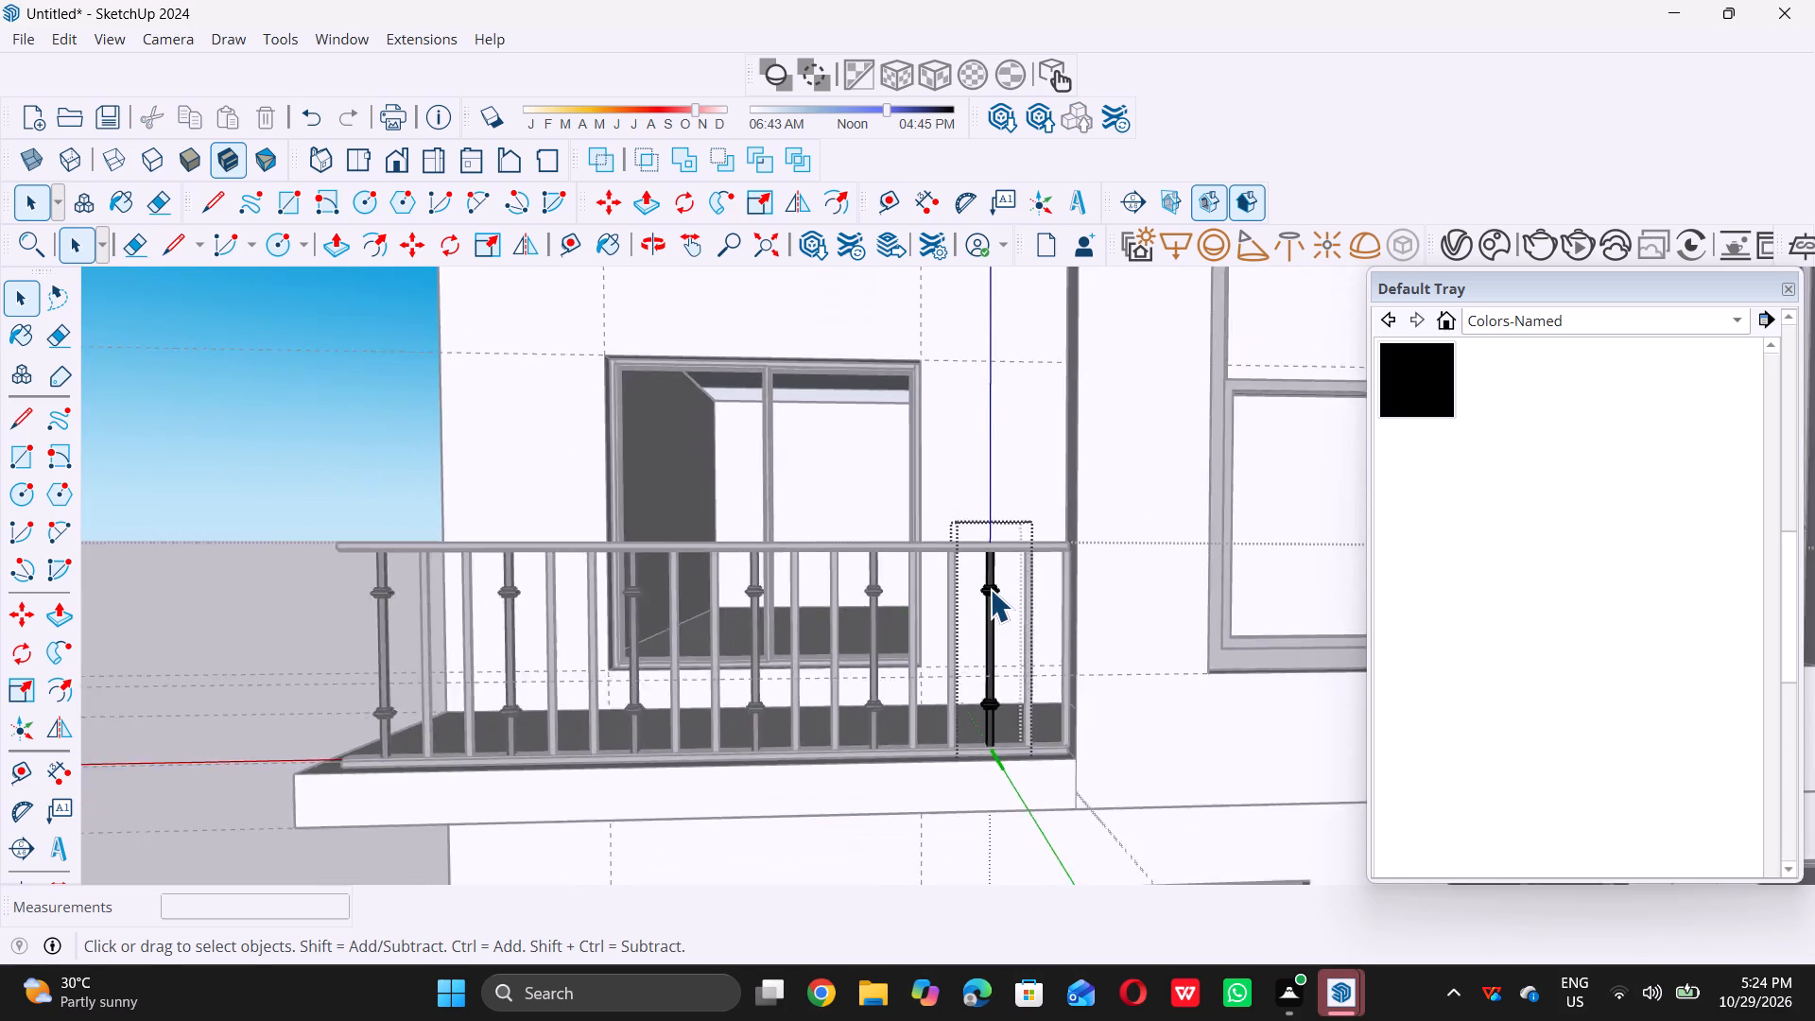
scroll(990, 589, "down", 3)
double_click(240, 532)
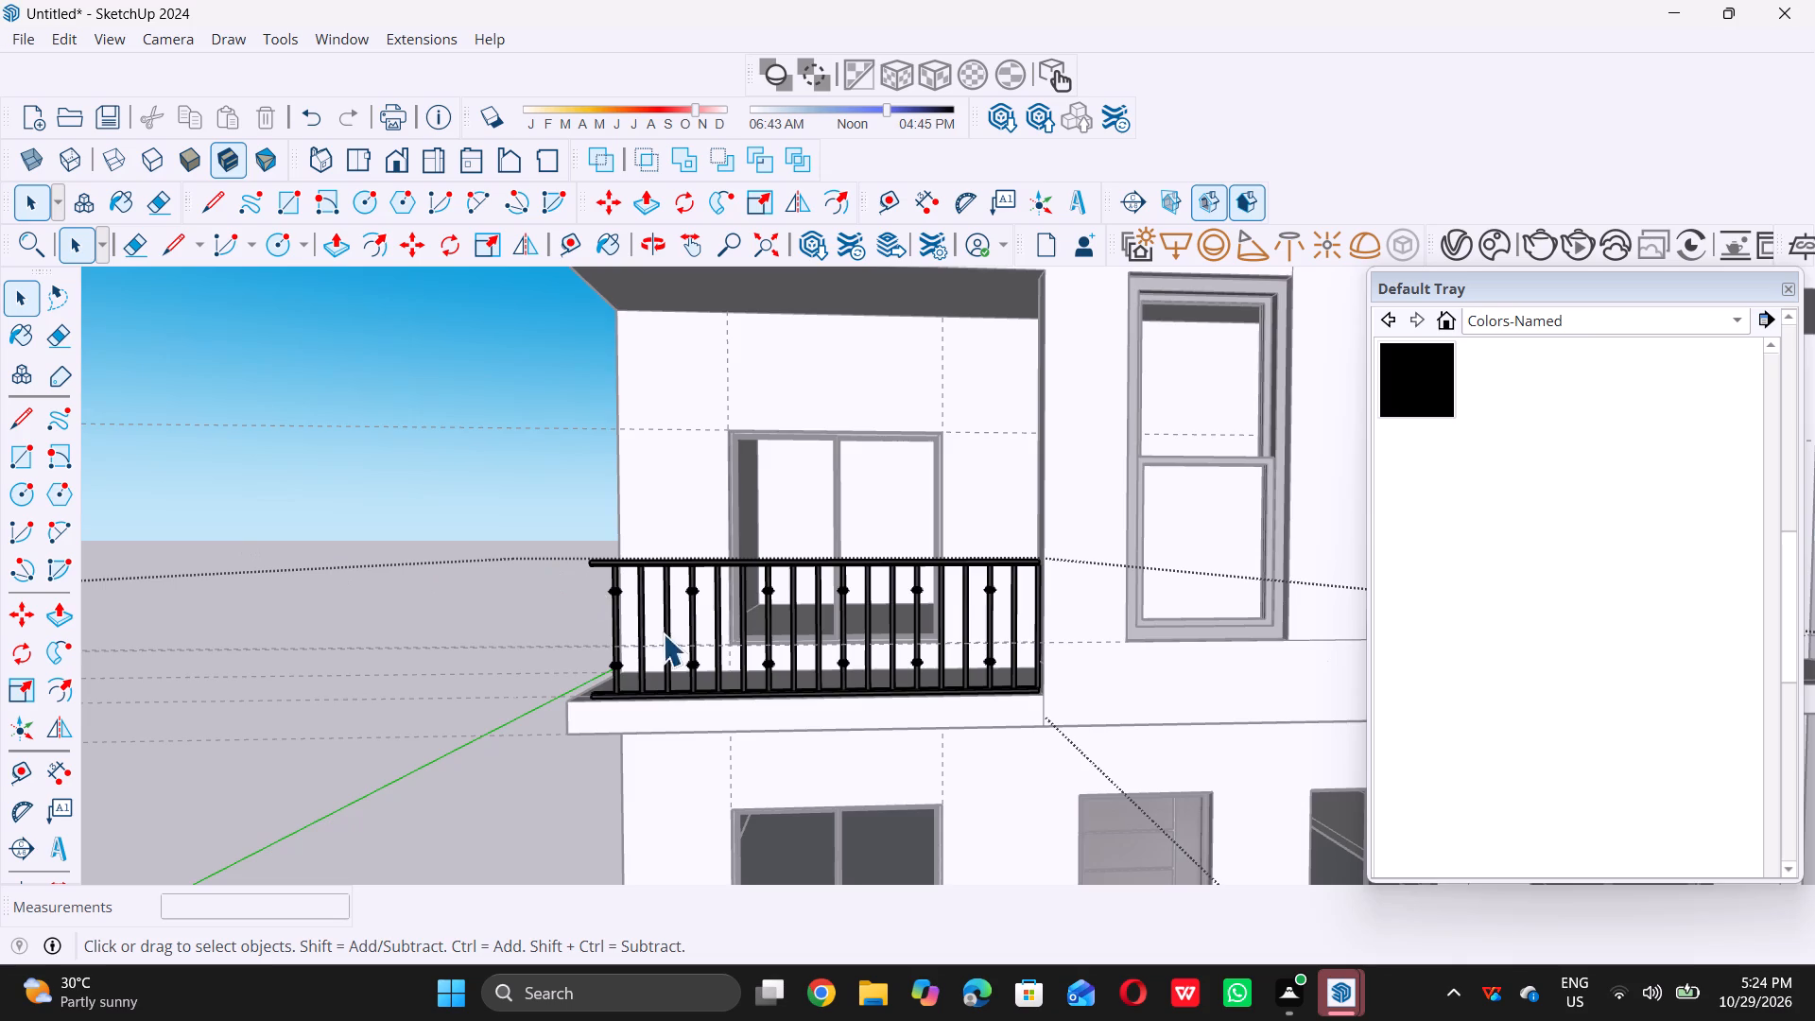
scroll(922, 764, "up", 5)
scroll(953, 639, "up", 5)
double_click(958, 620)
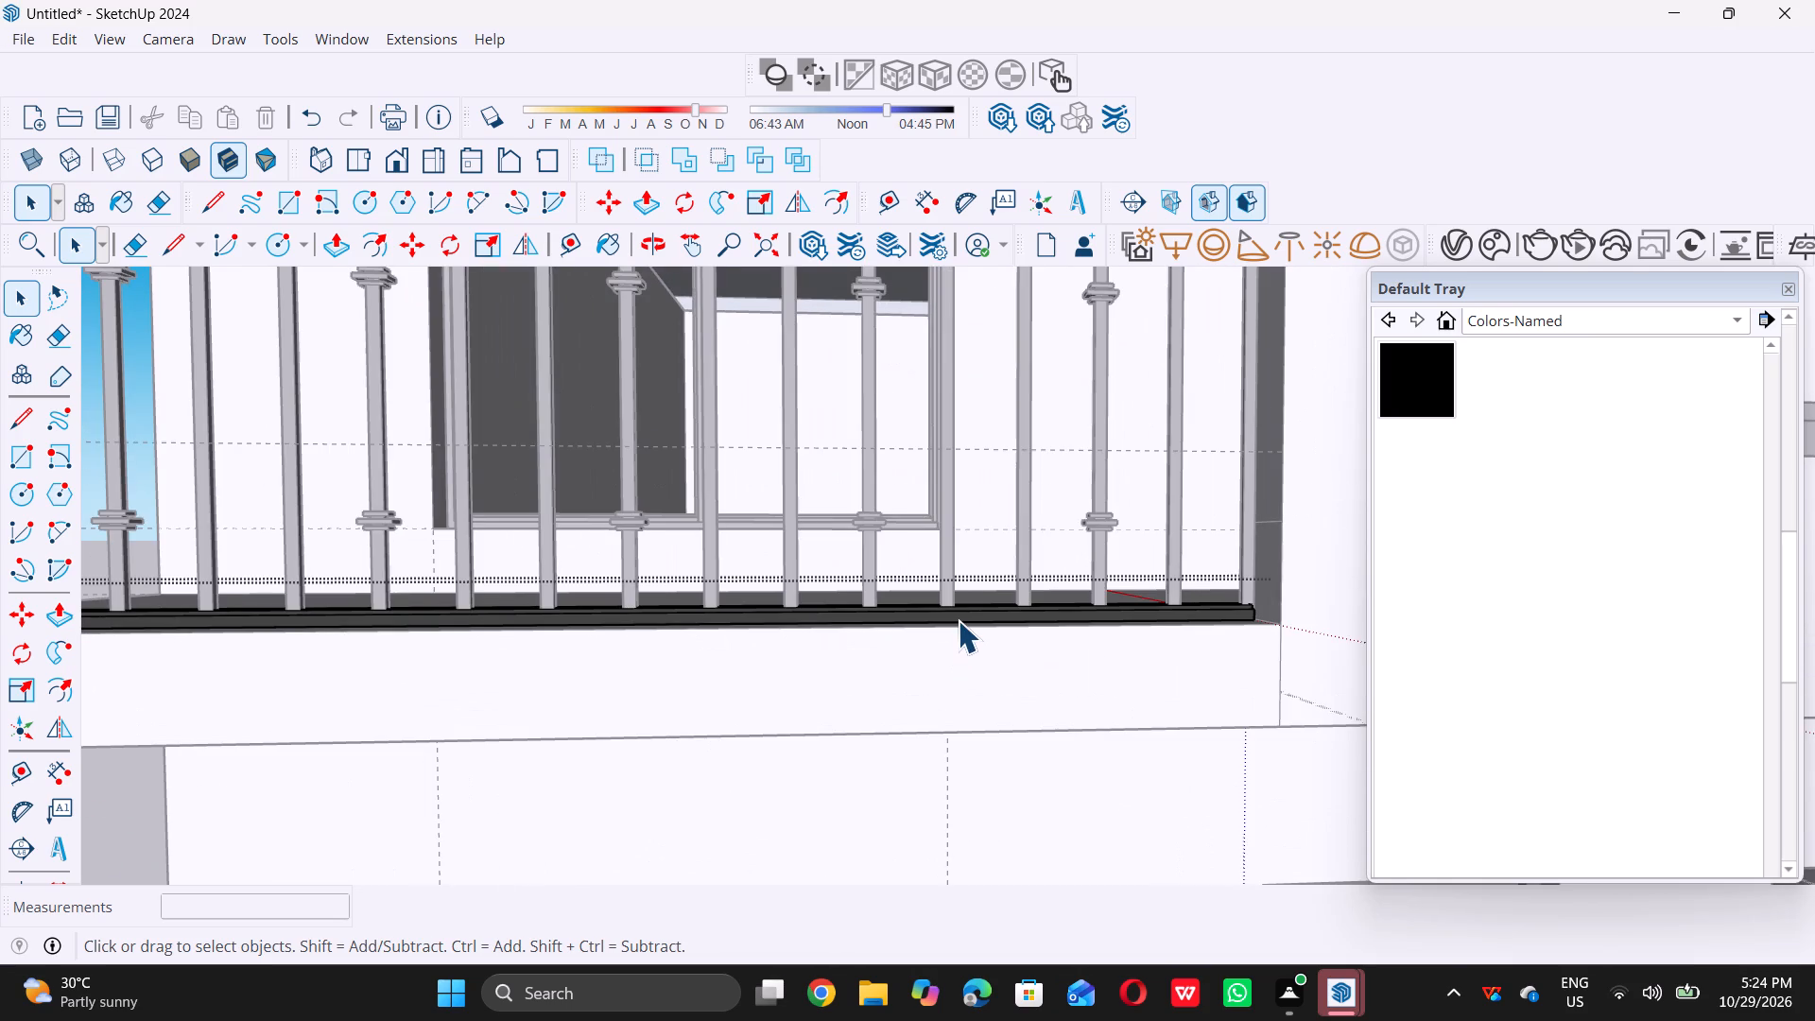
scroll(958, 620, "down", 8)
left_click(266, 714)
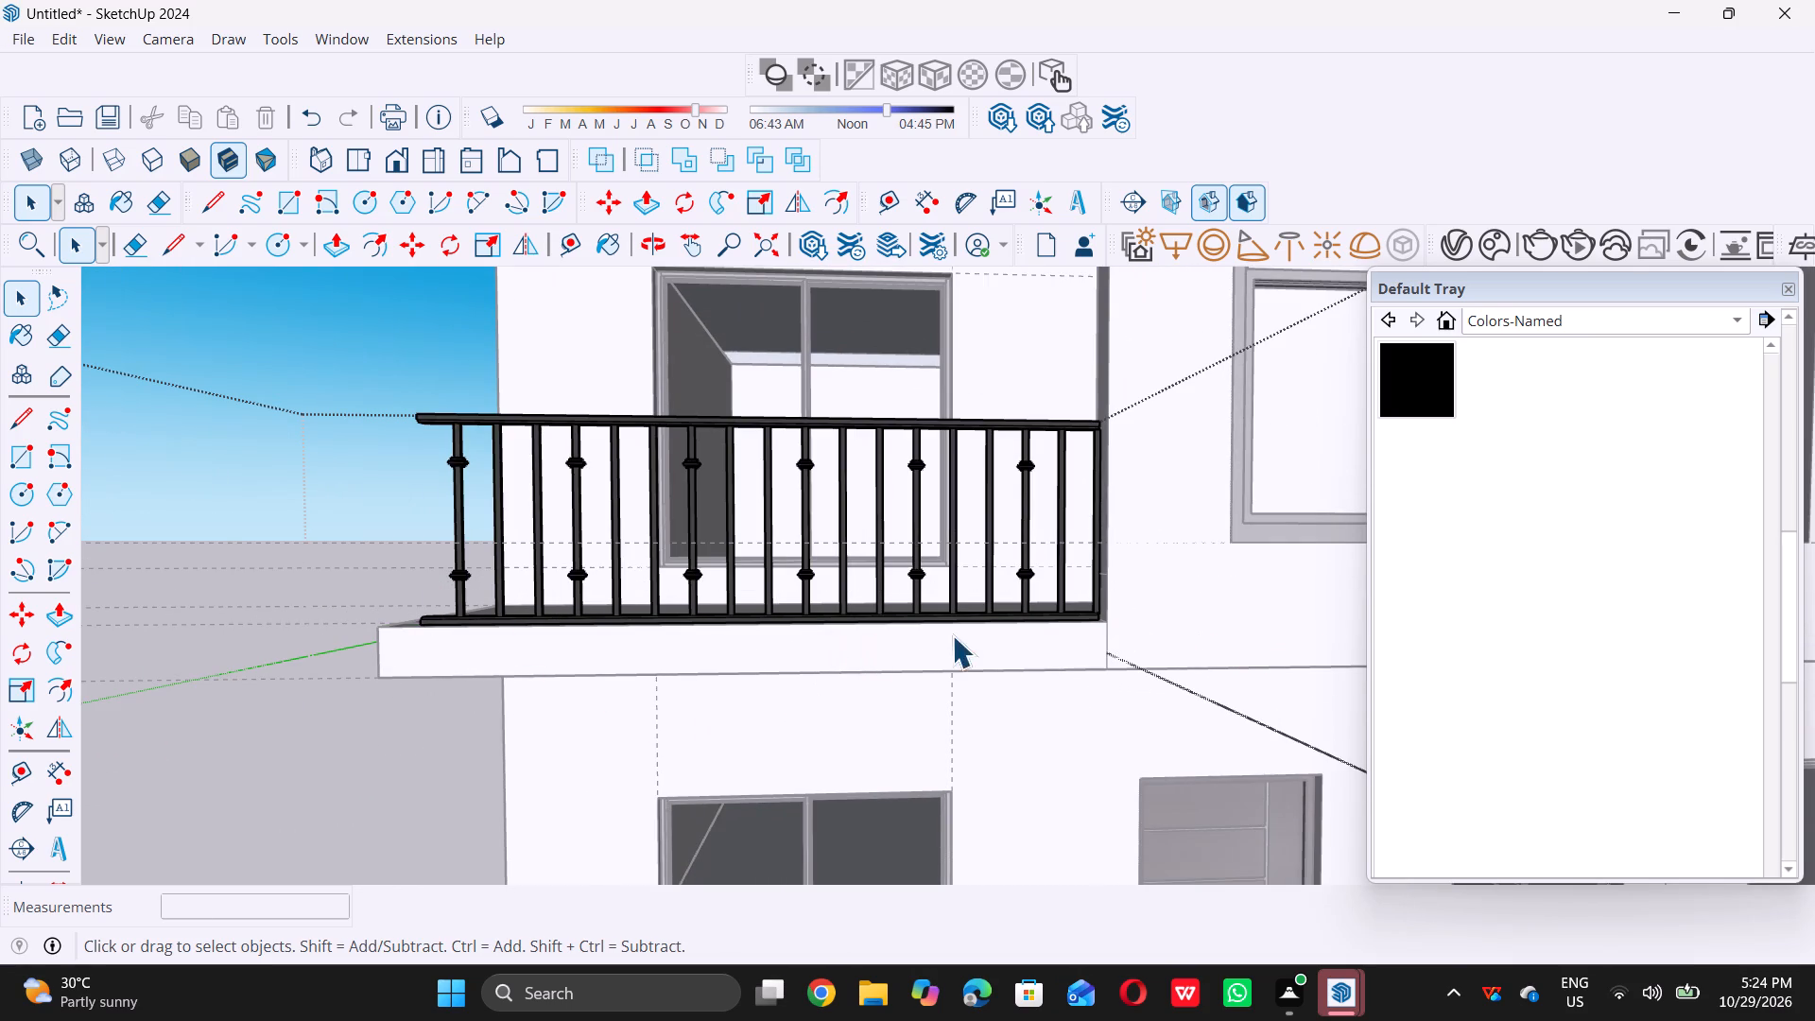
scroll(1015, 614, "up", 2)
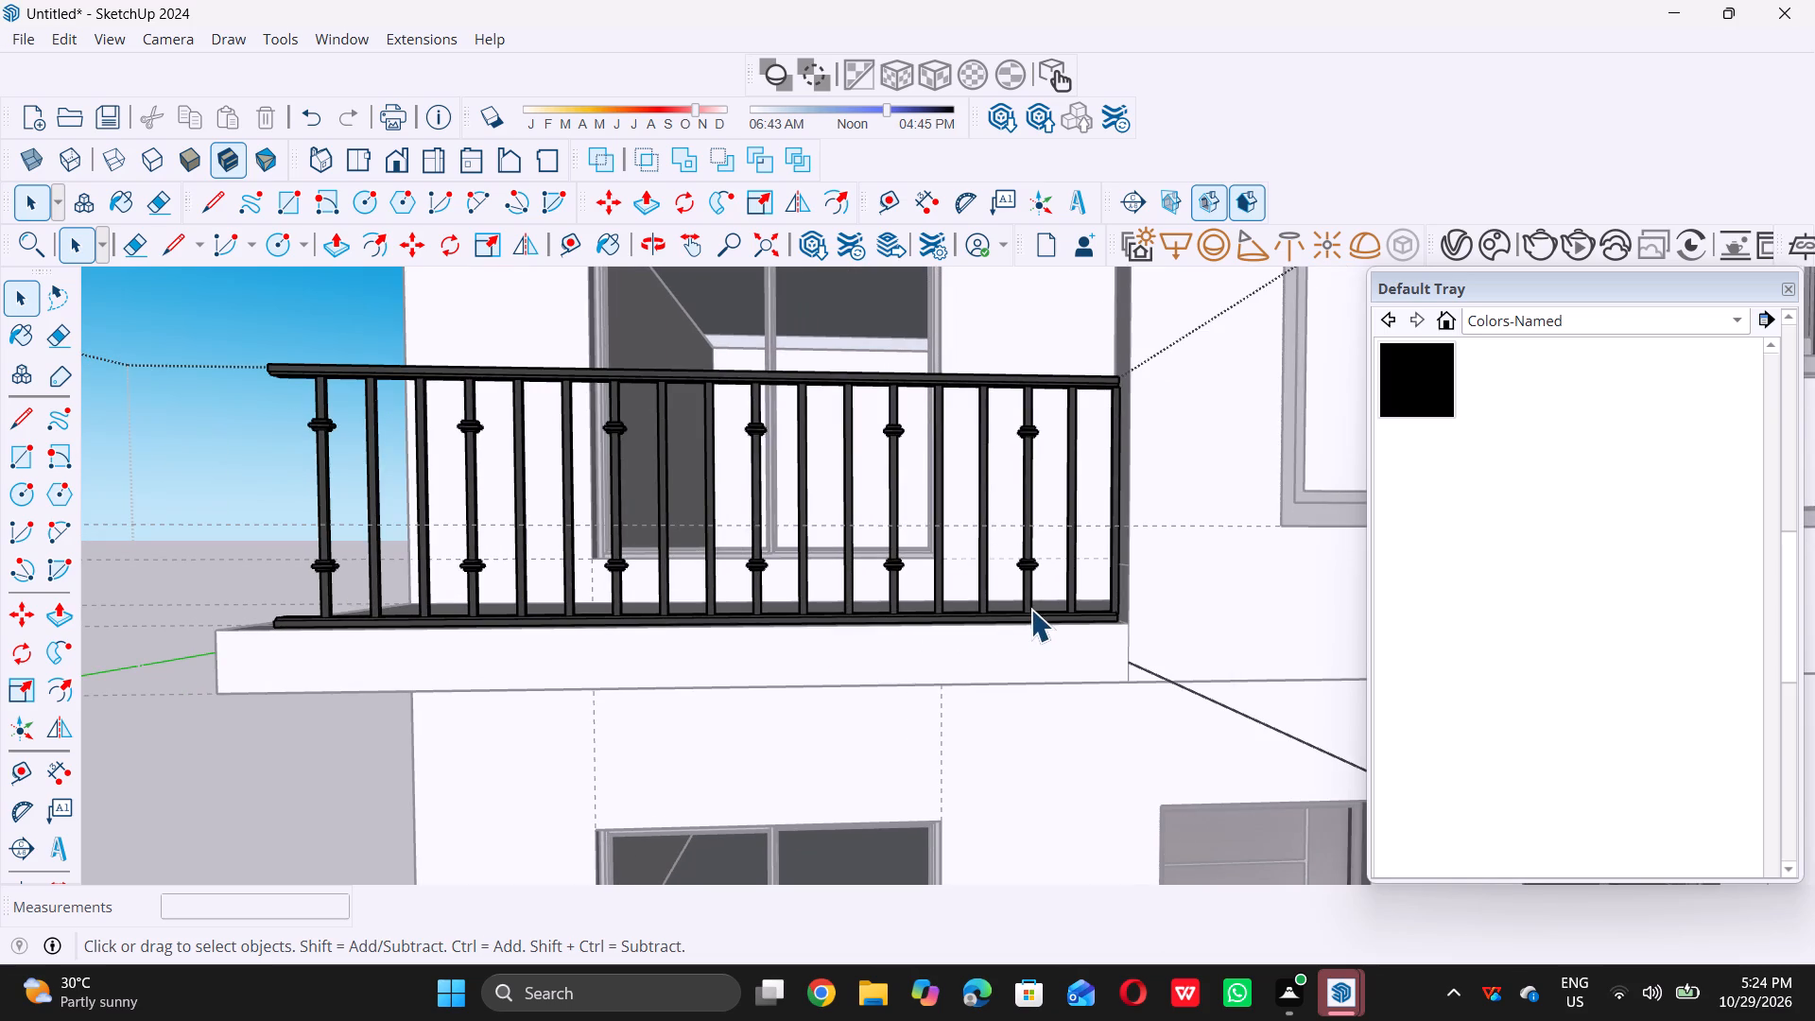
double_click(1024, 608)
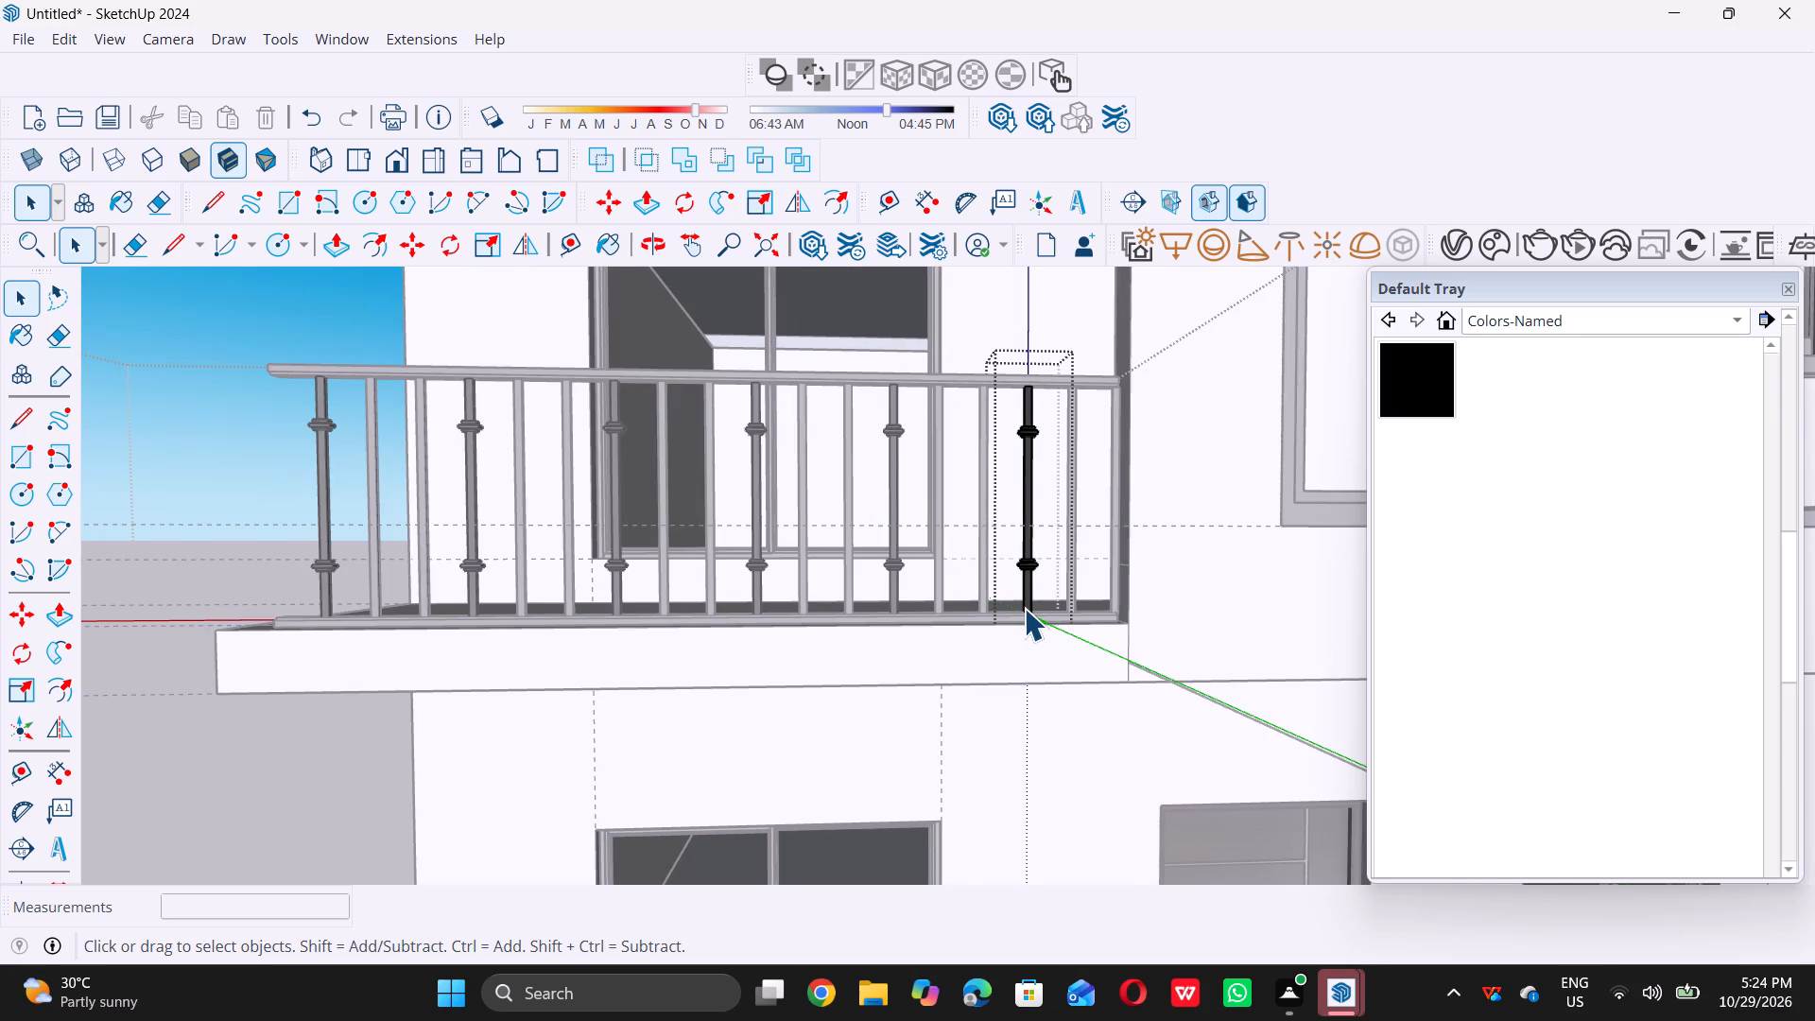
scroll(1024, 608, "down", 6)
left_click(389, 749)
Inspect the railing's end baluster and bottom rail at the central wall and at the slab's outer end, and close the railing.
scroll(989, 618, "up", 3)
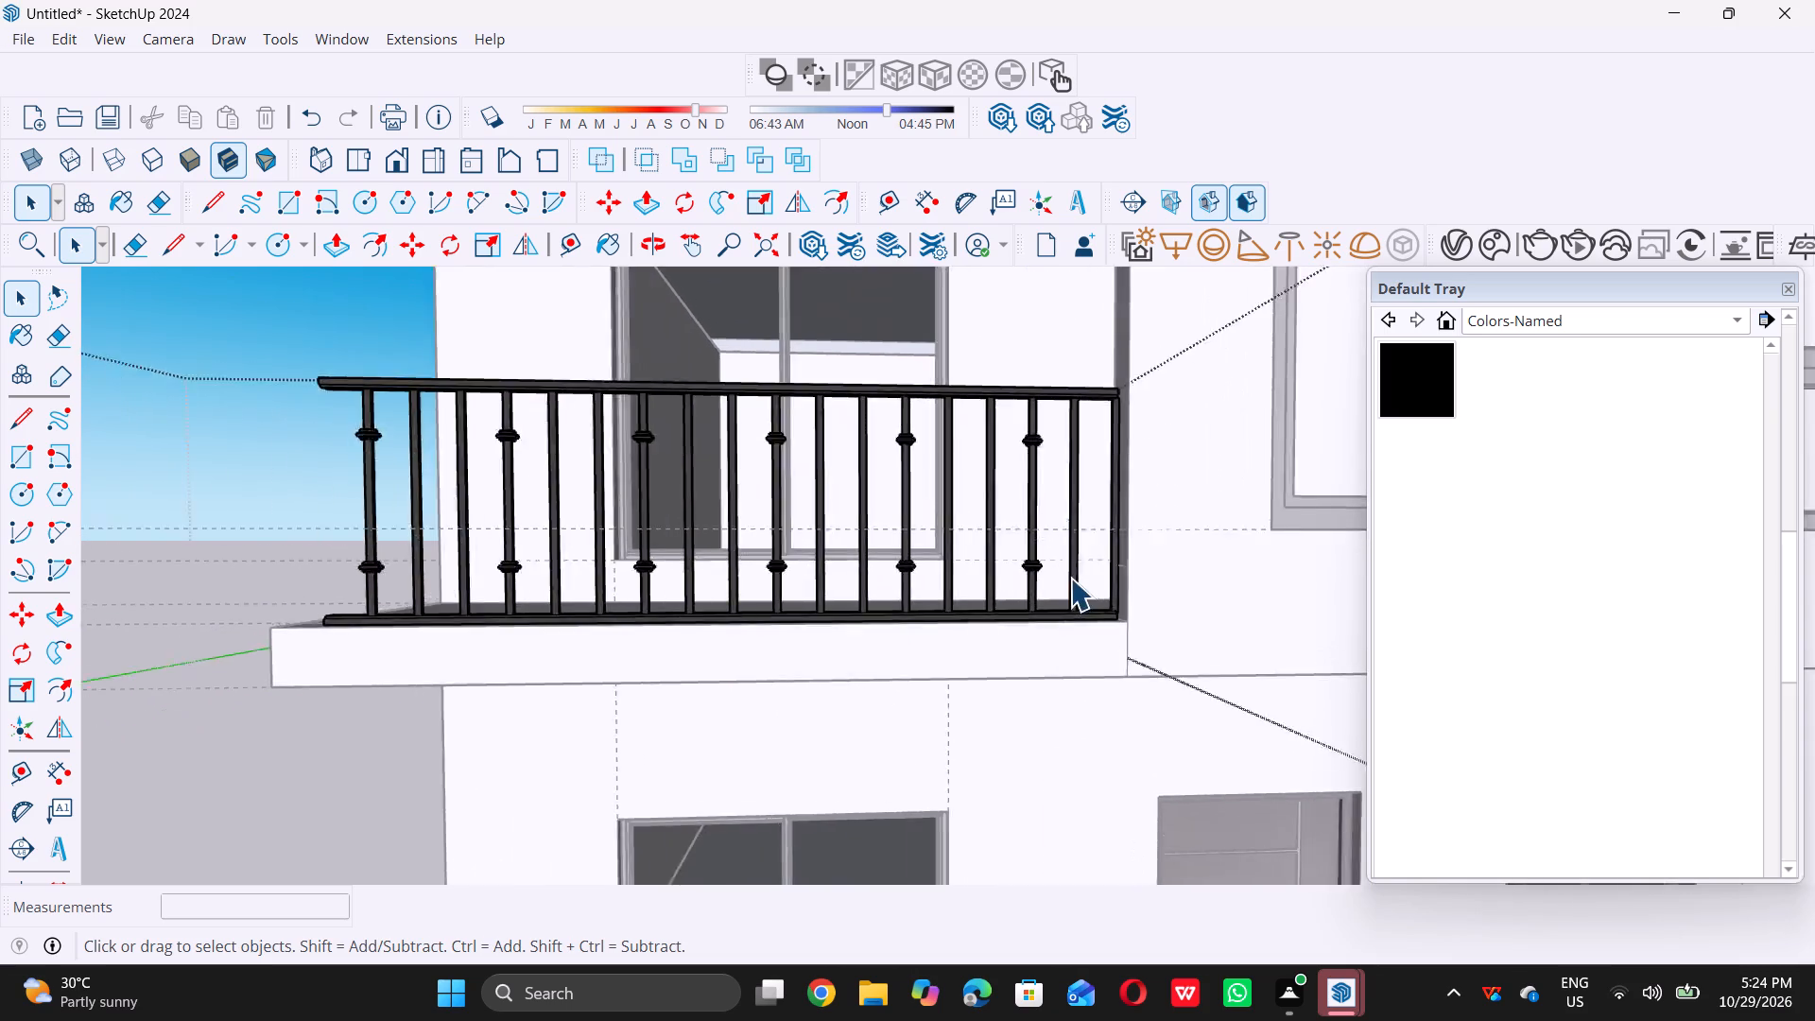
scroll(1070, 578, "up", 4)
middle_click_drag(1083, 583, 1086, 628)
scroll(1110, 658, "up", 4)
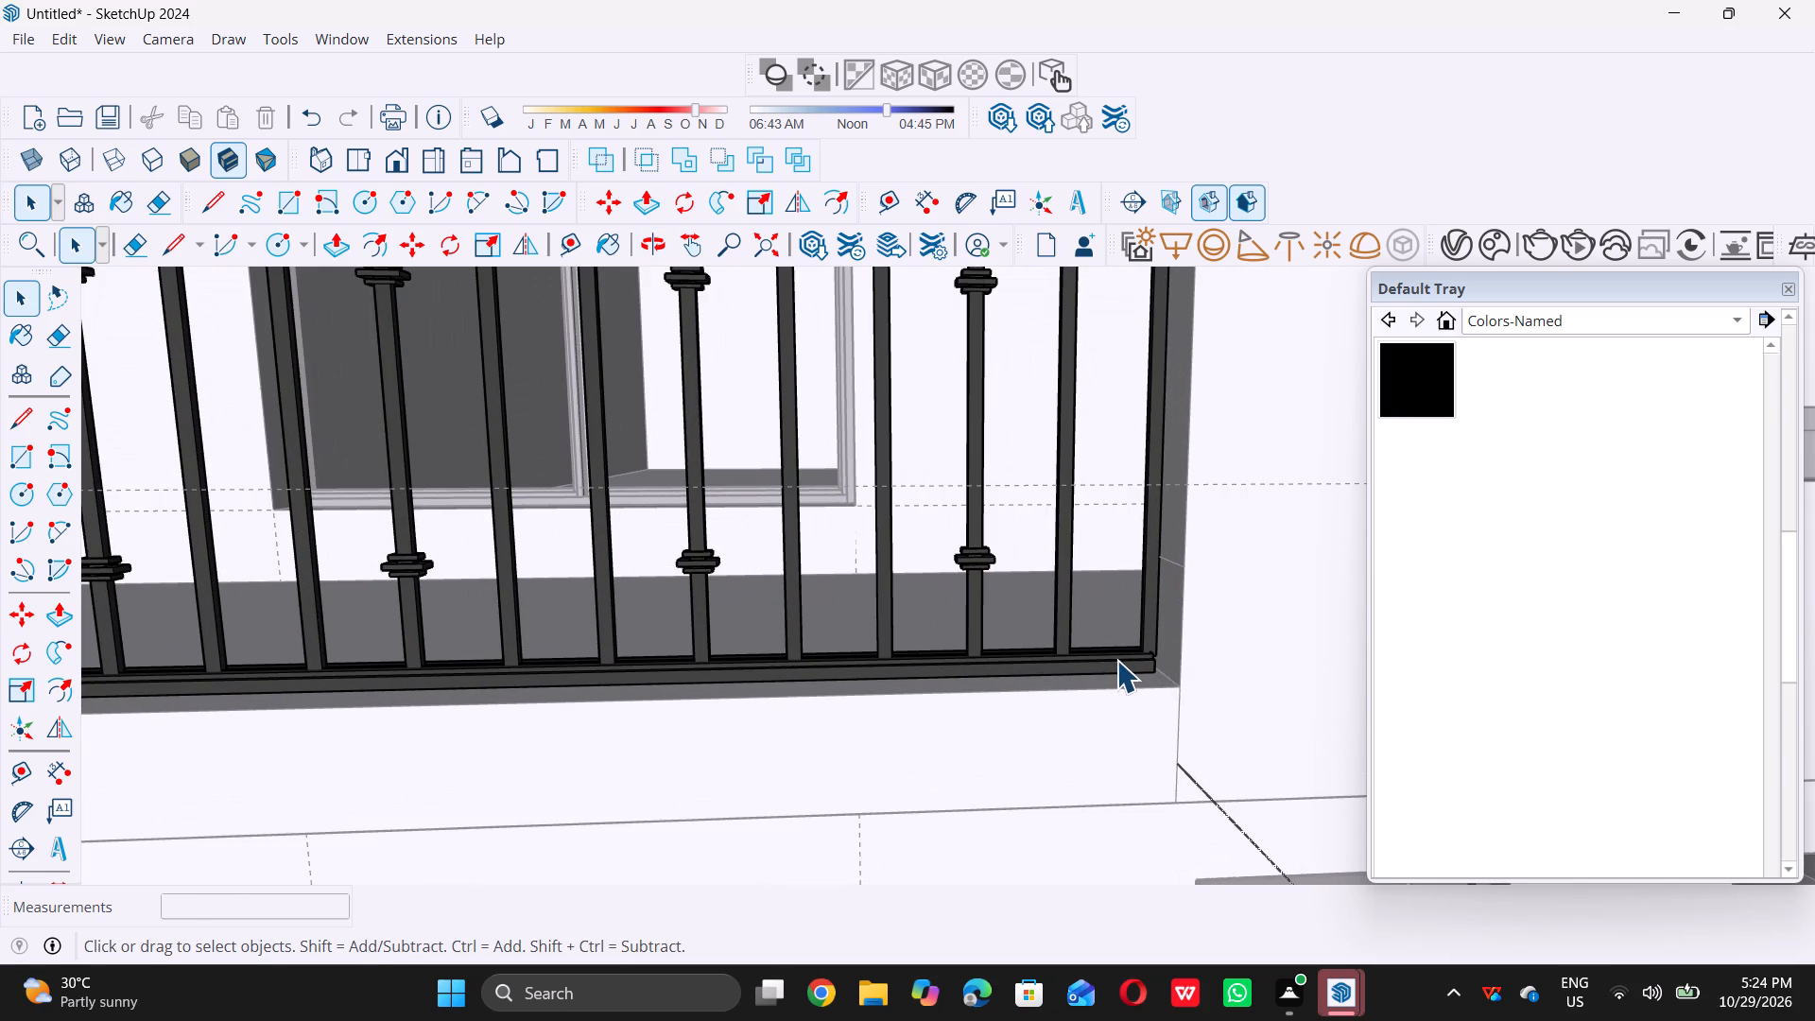
left_click(1116, 660)
left_click(1151, 628)
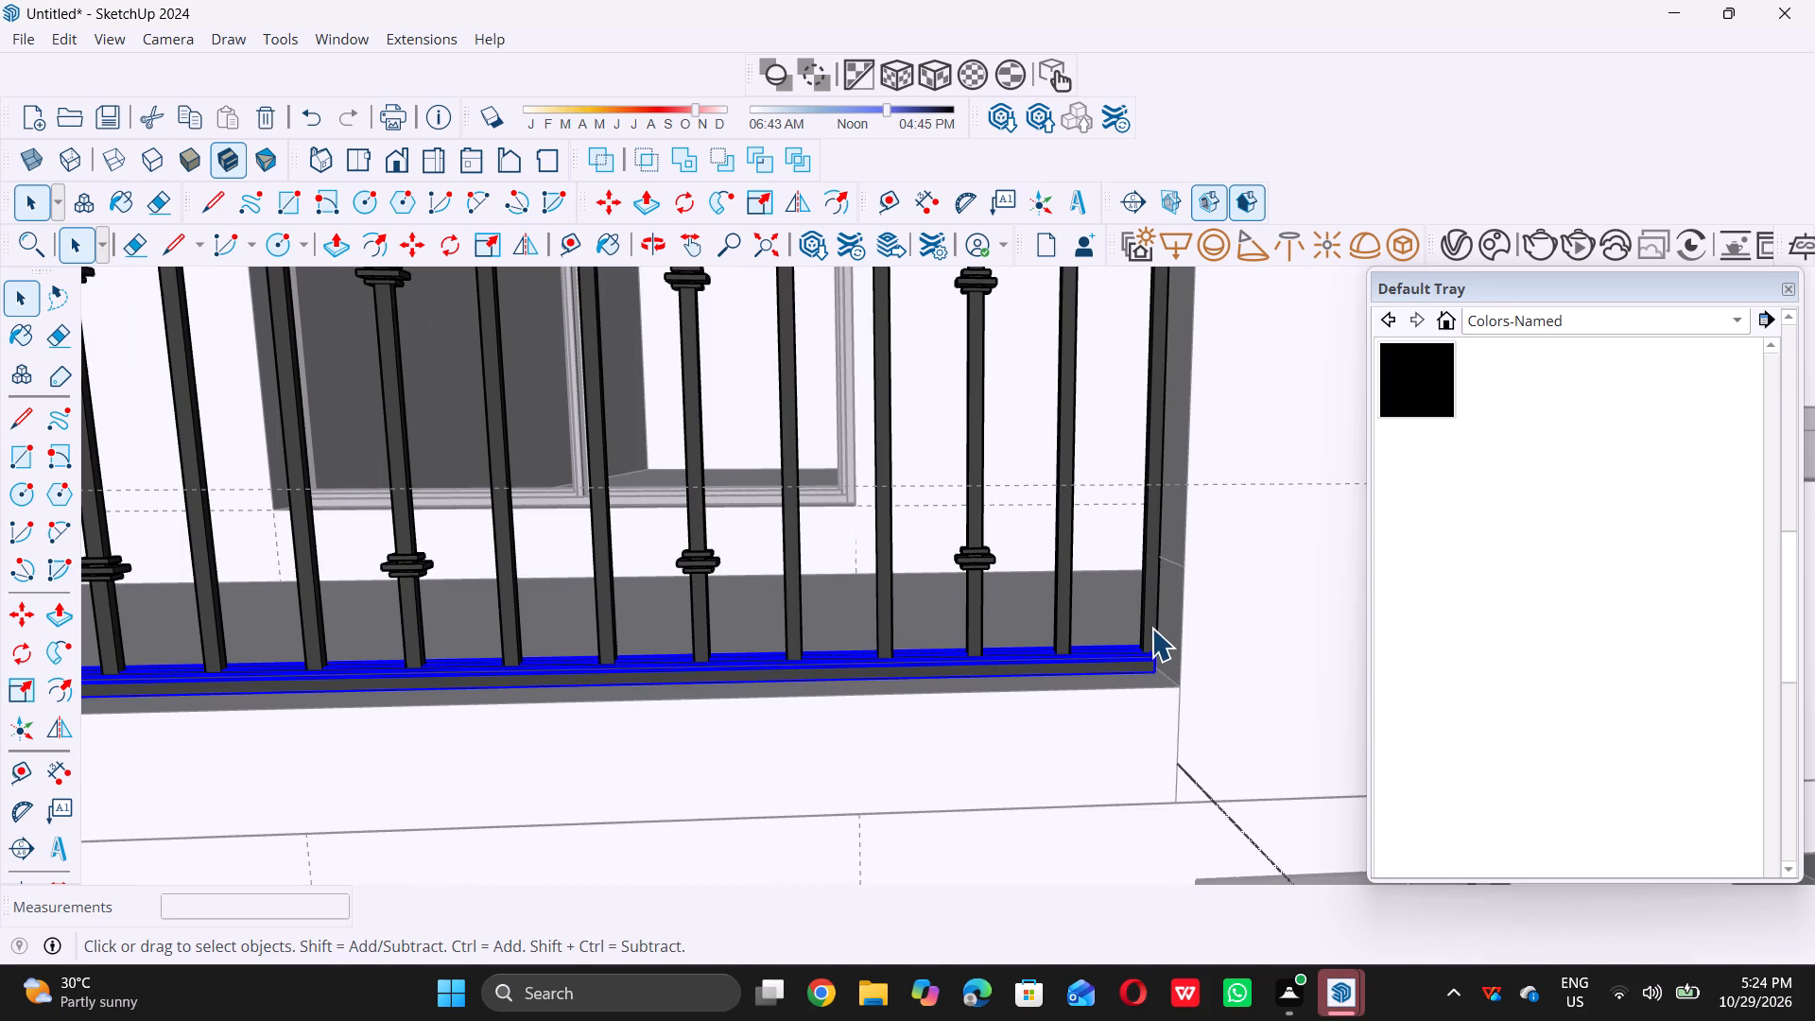
scroll(1149, 632, "down", 9)
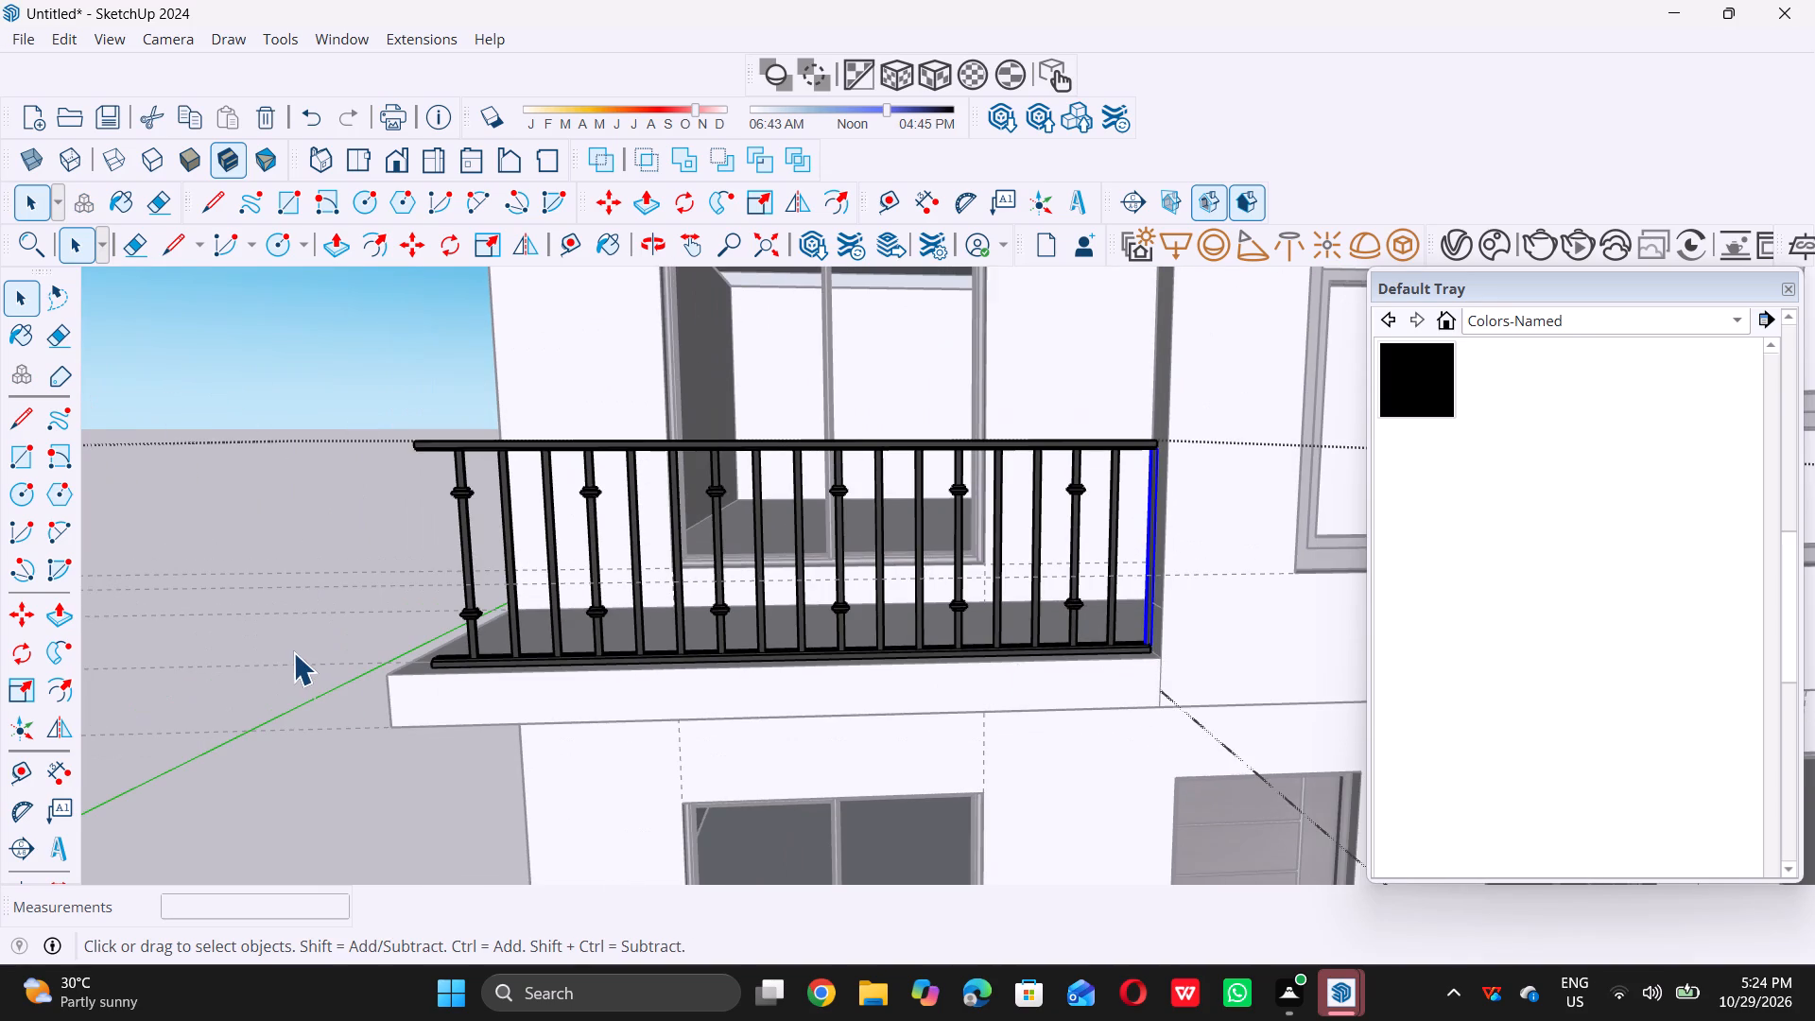
left_click(291, 651)
double_click(291, 651)
triple_click(287, 681)
left_click(287, 681)
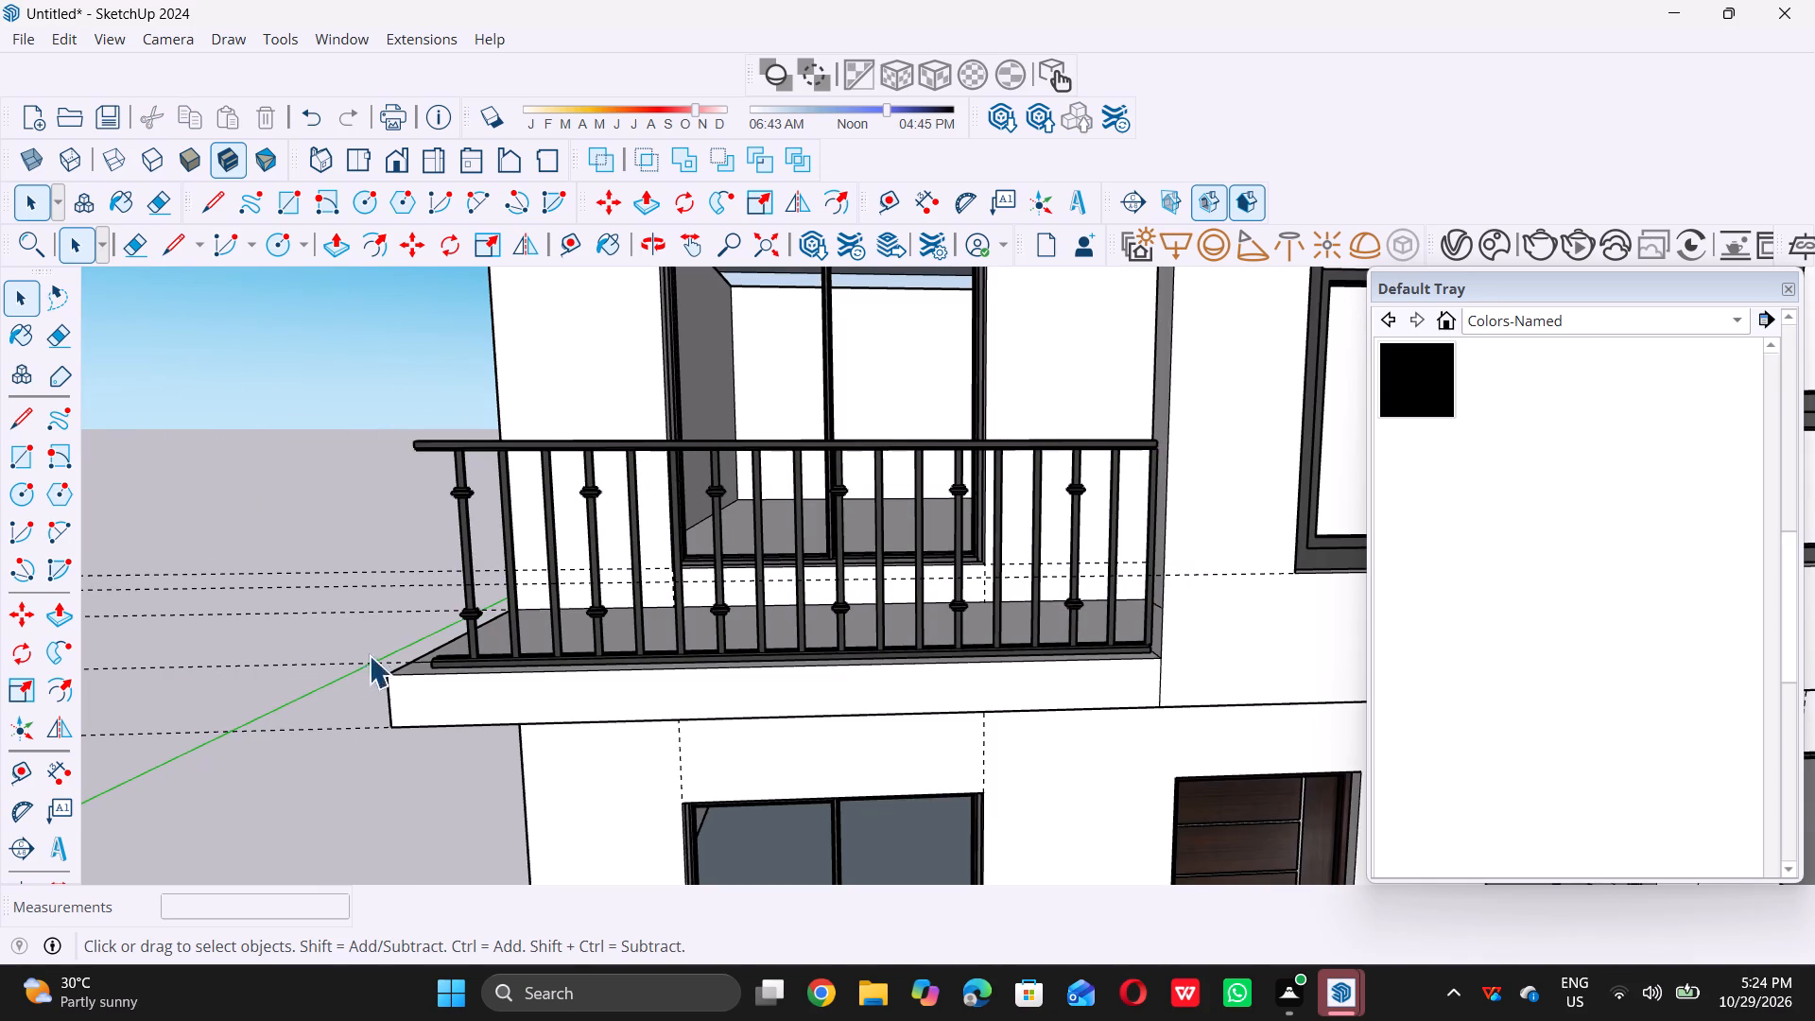
scroll(424, 647, "up", 5)
double_click(478, 670)
left_click(479, 668)
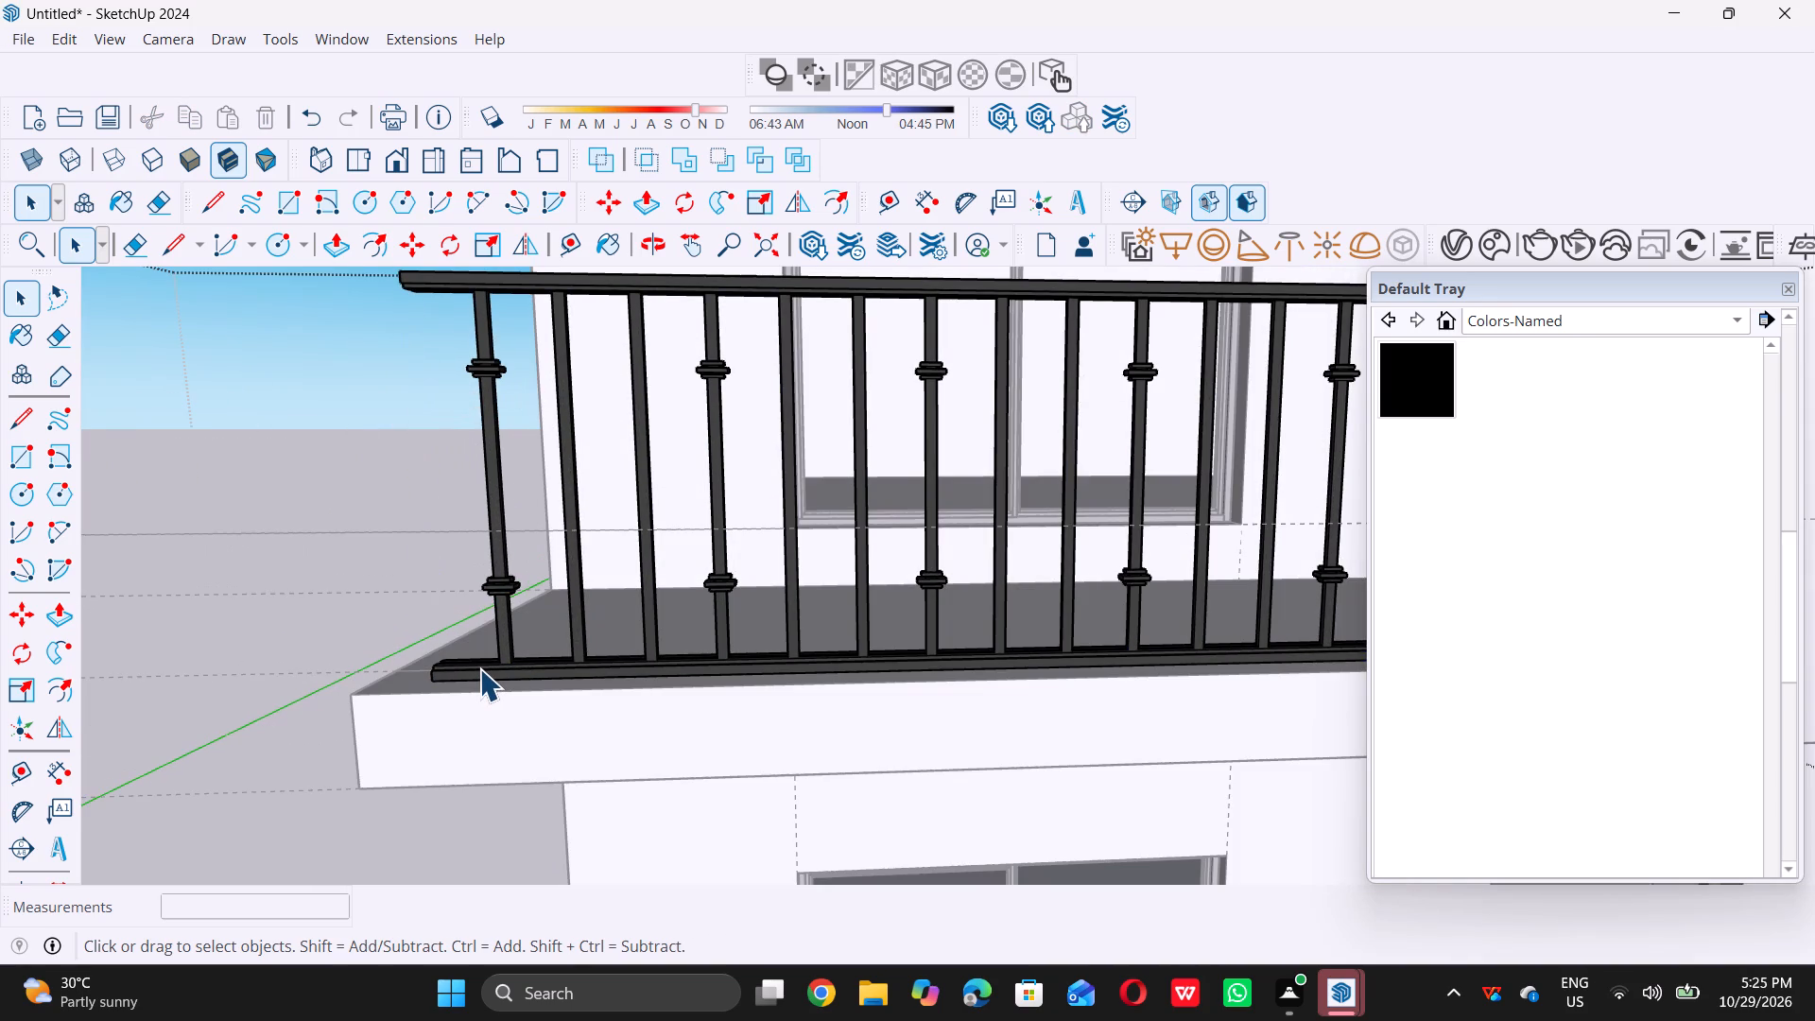
scroll(479, 668, "down", 3)
triple_click(276, 743)
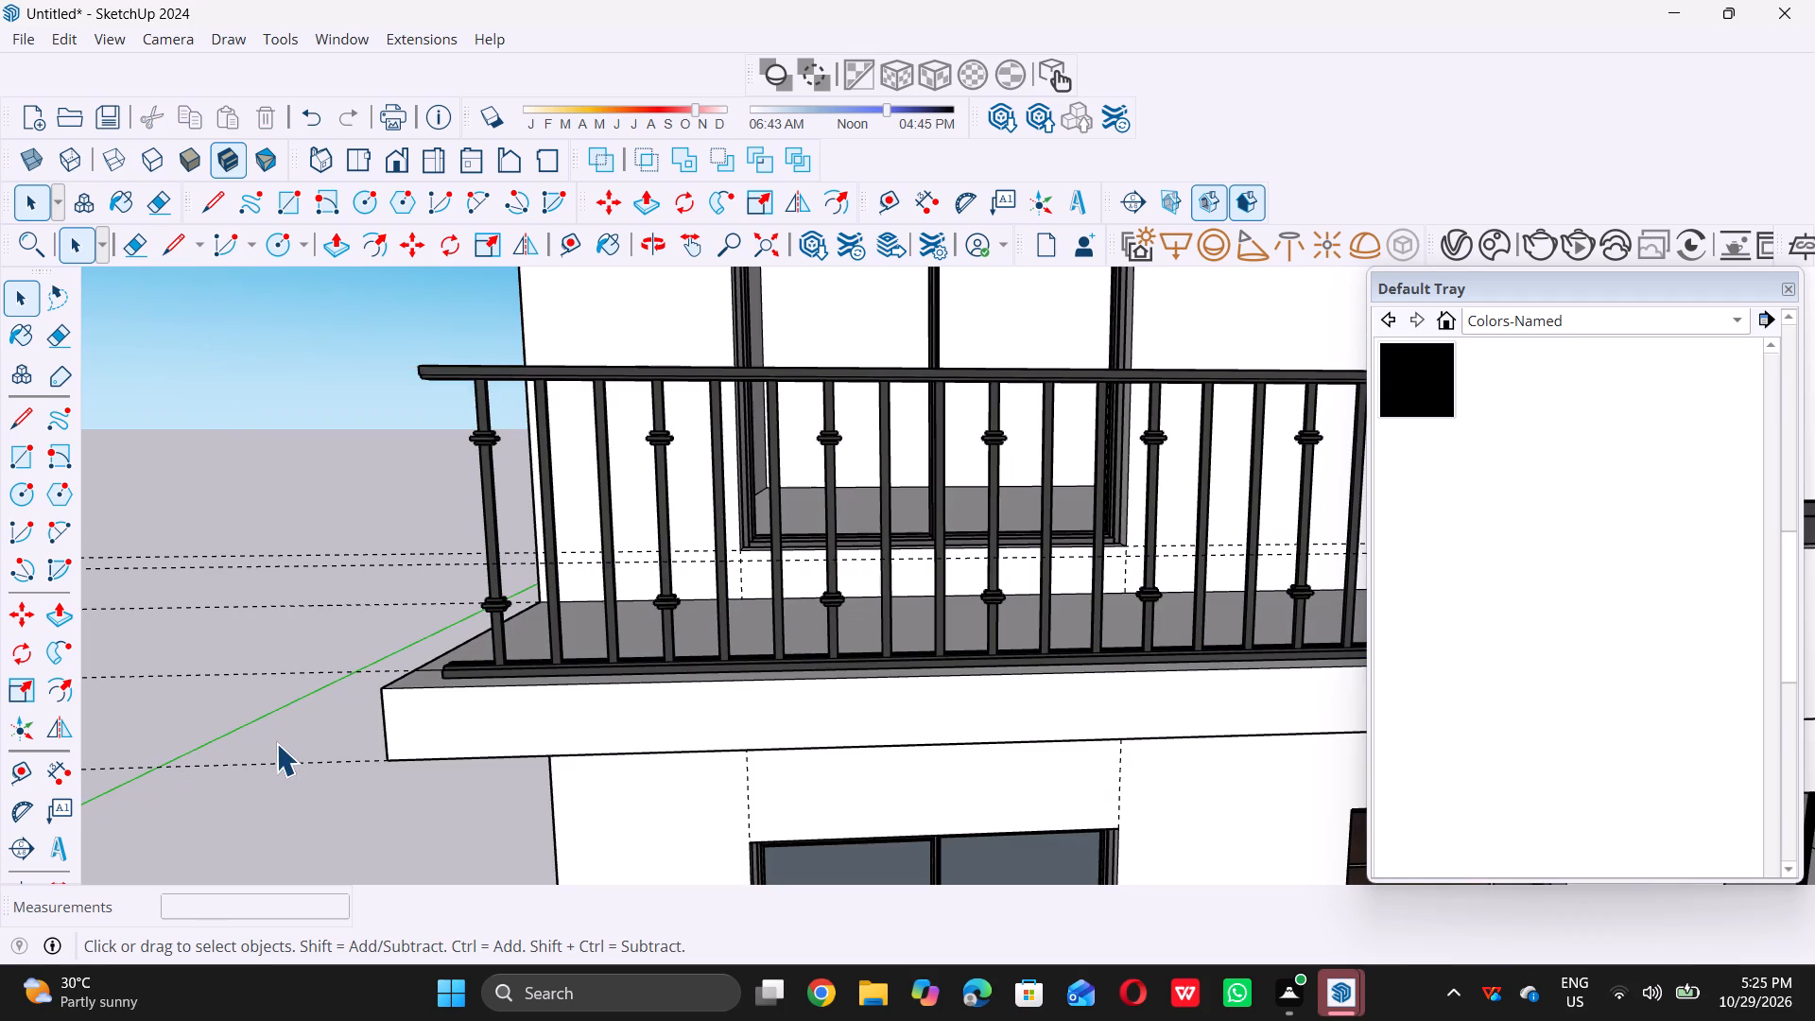
Copy the left balcony railing along the red axis by about 45' 9", into the open space beyond the house's right side.
left_click(487, 666)
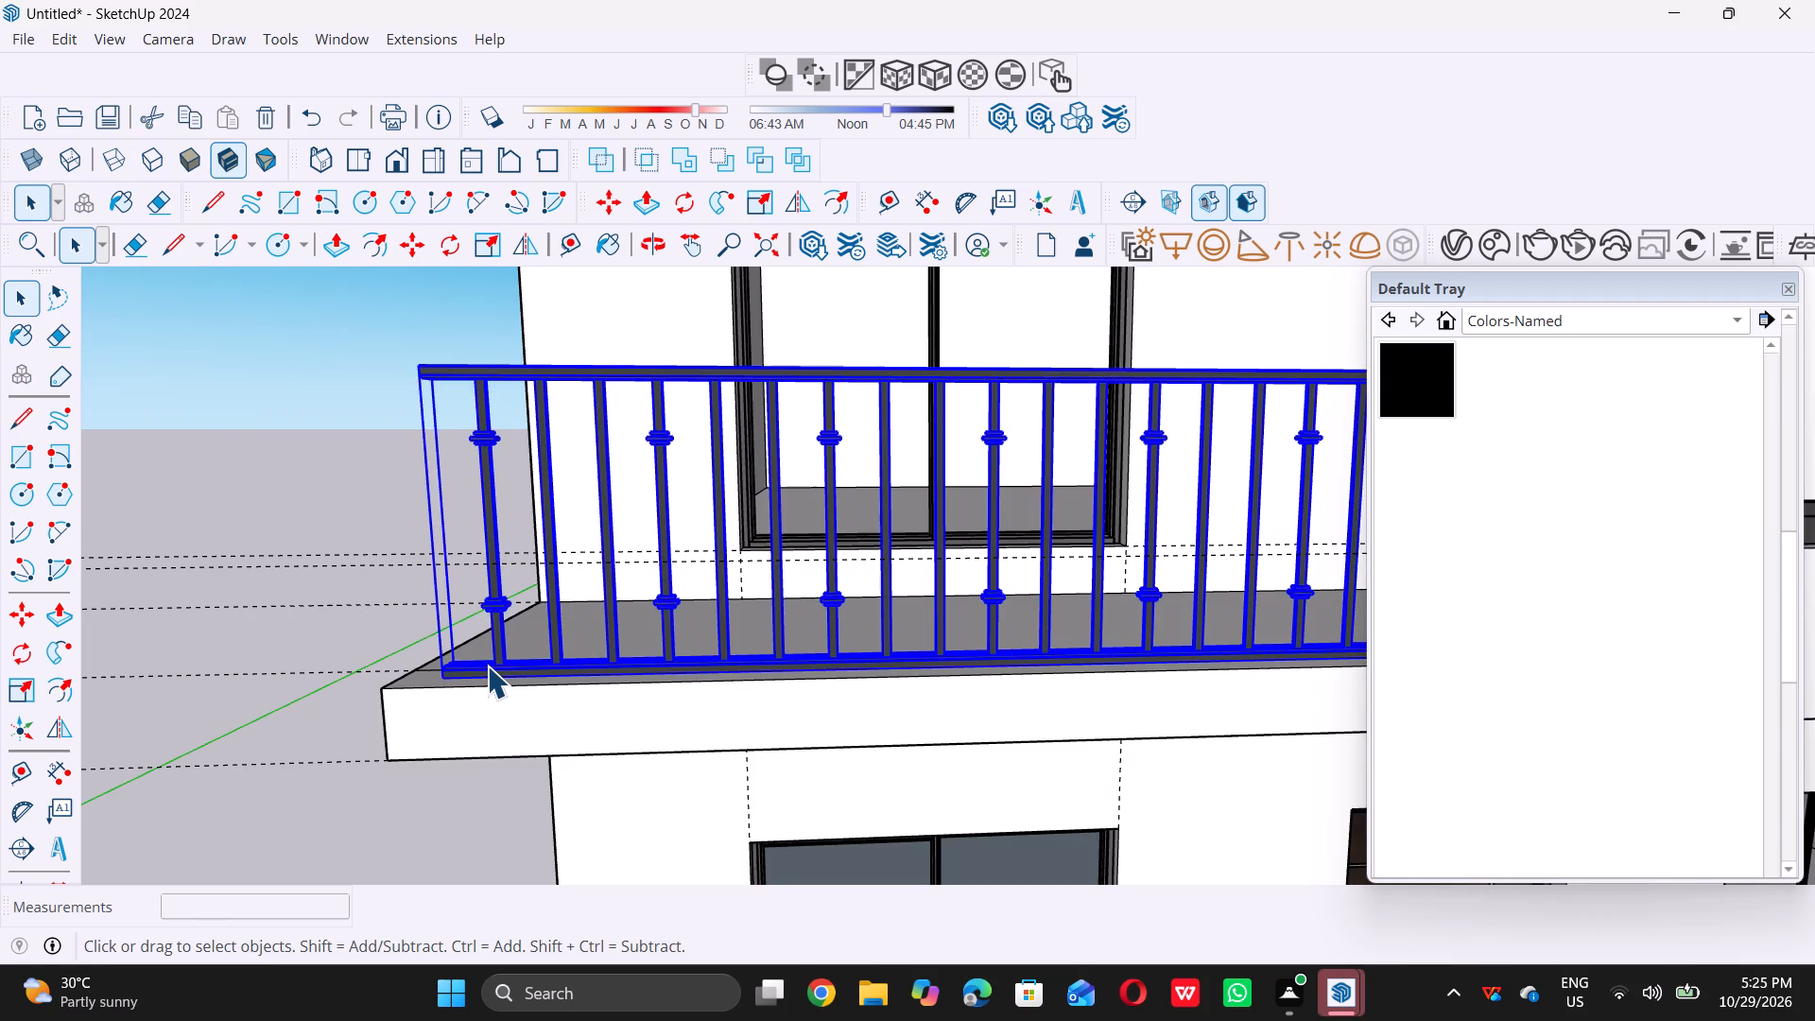
scroll(428, 680, "down", 6)
middle_click_drag(1002, 468, 989, 469)
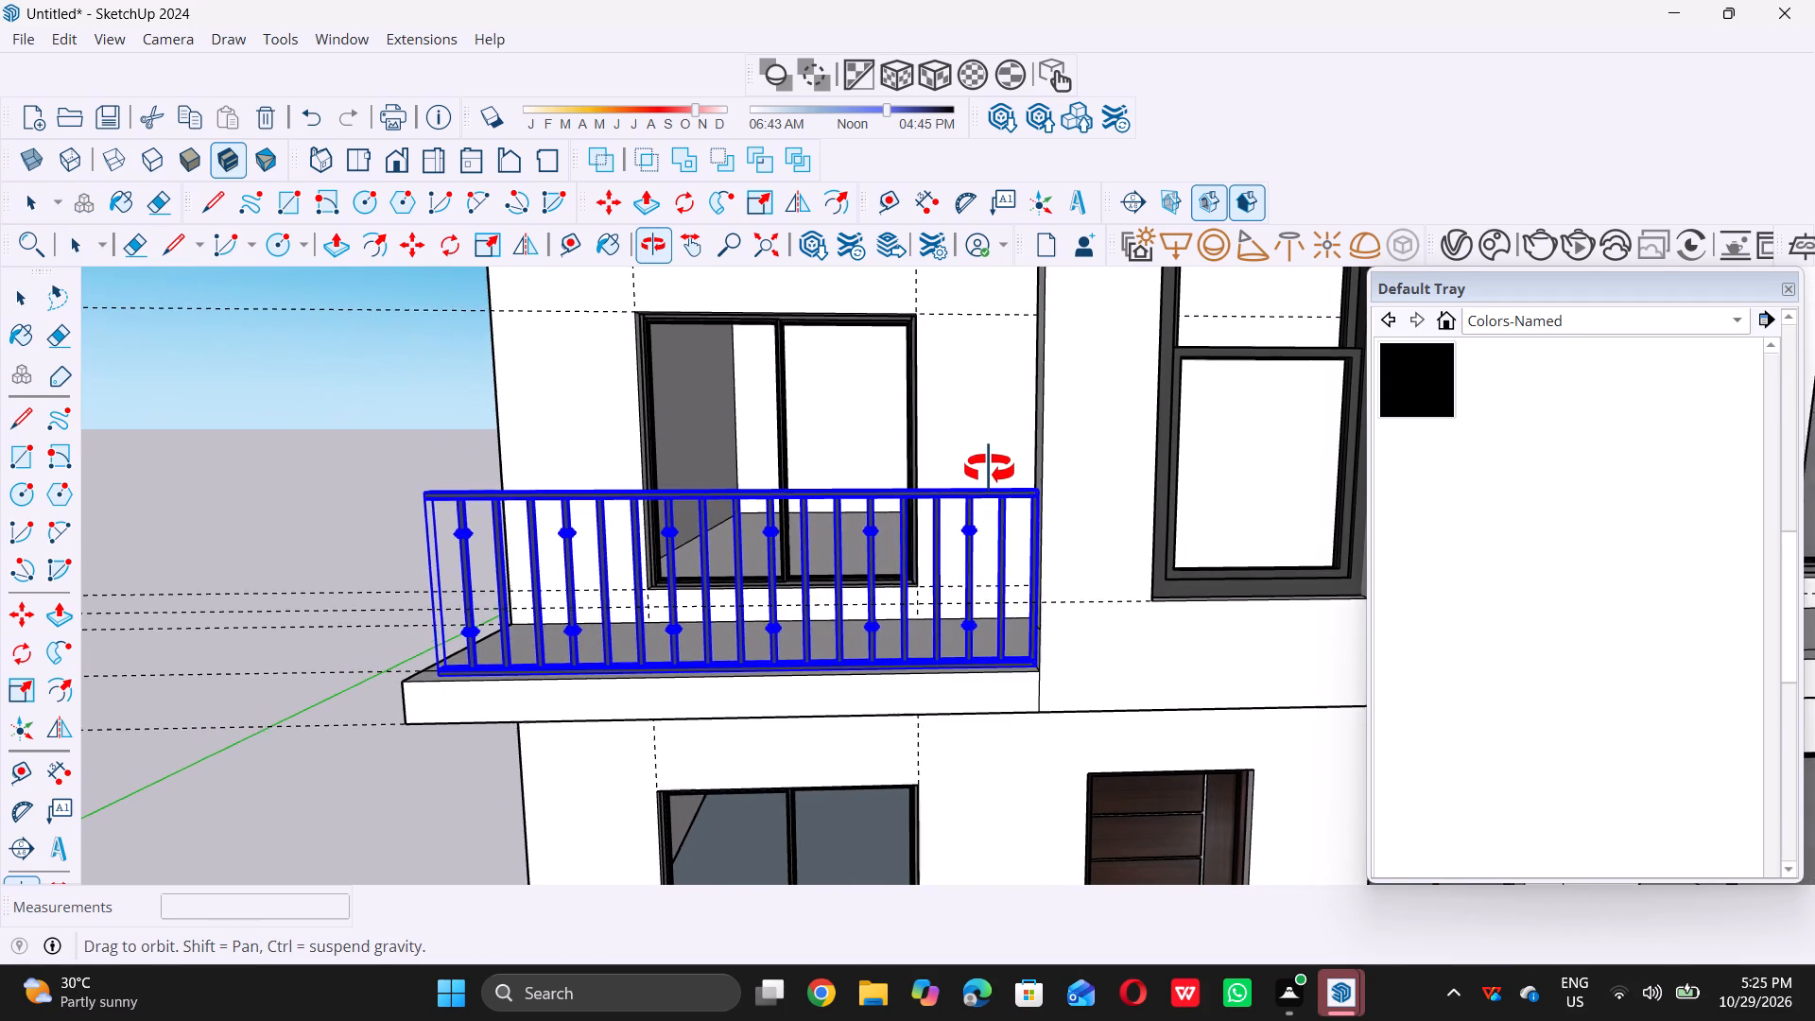
middle_click_drag(989, 469, 989, 467)
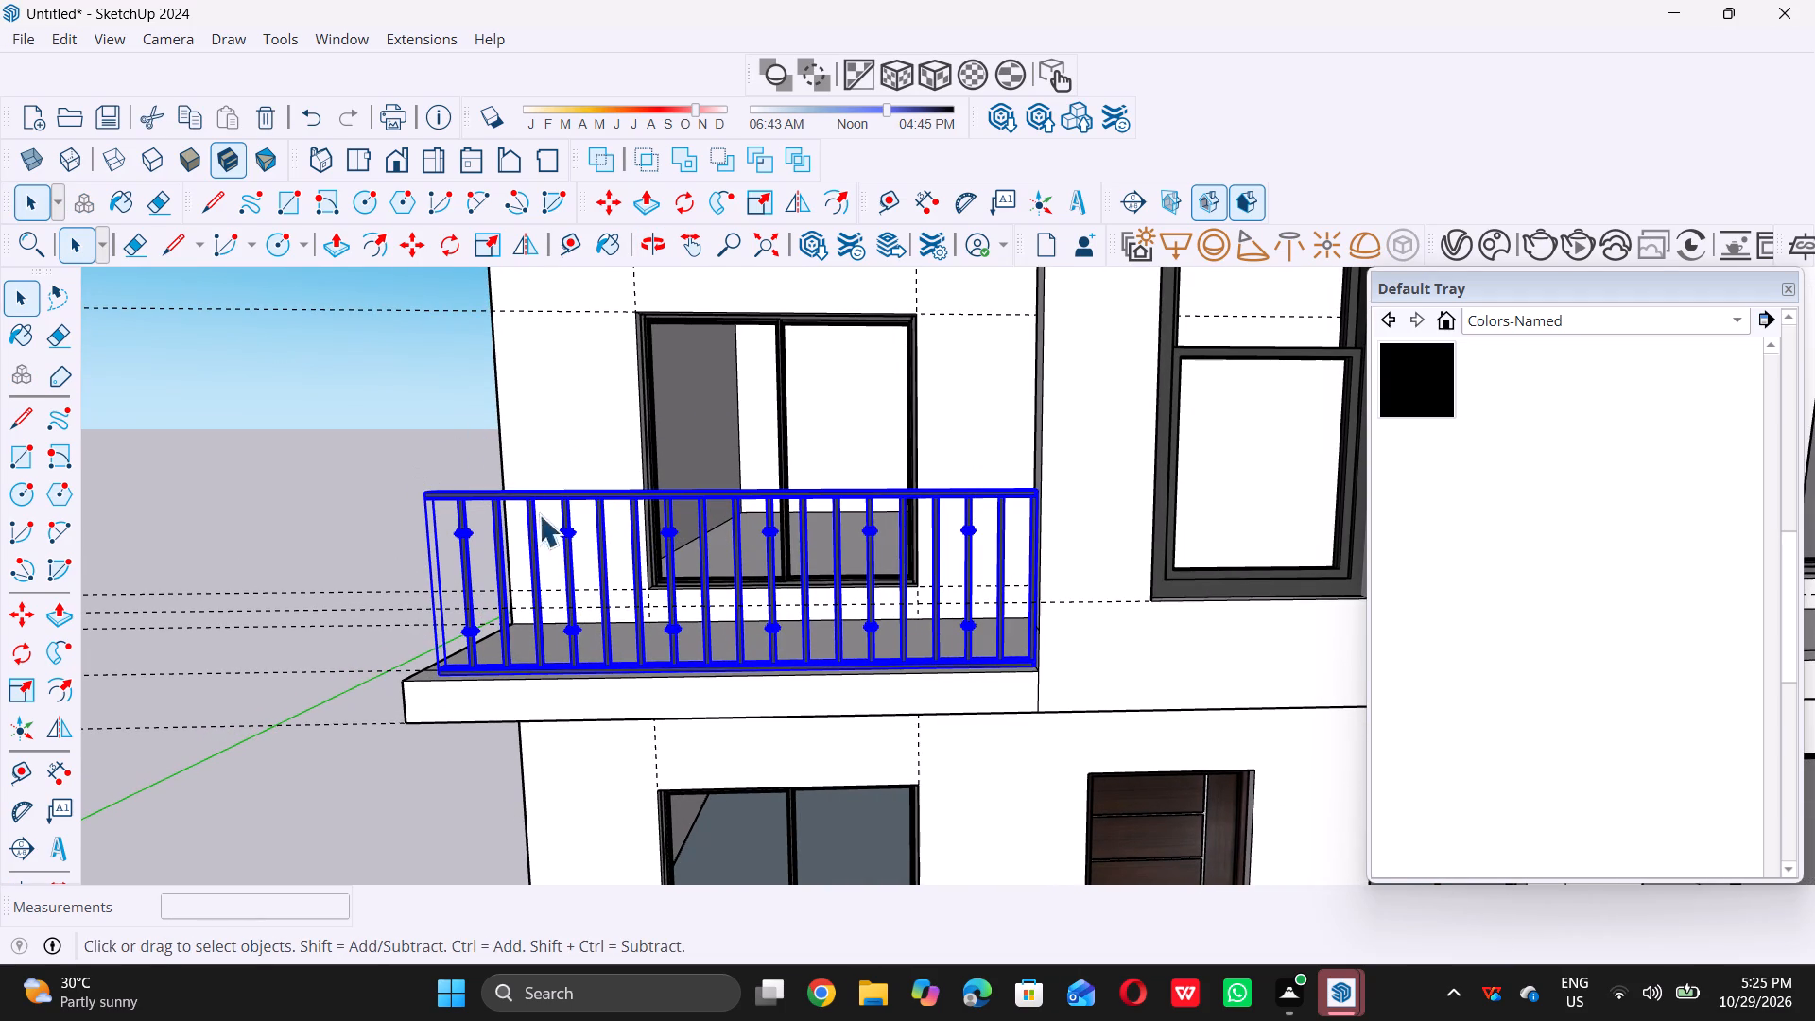
scroll(1013, 493, "up", 8)
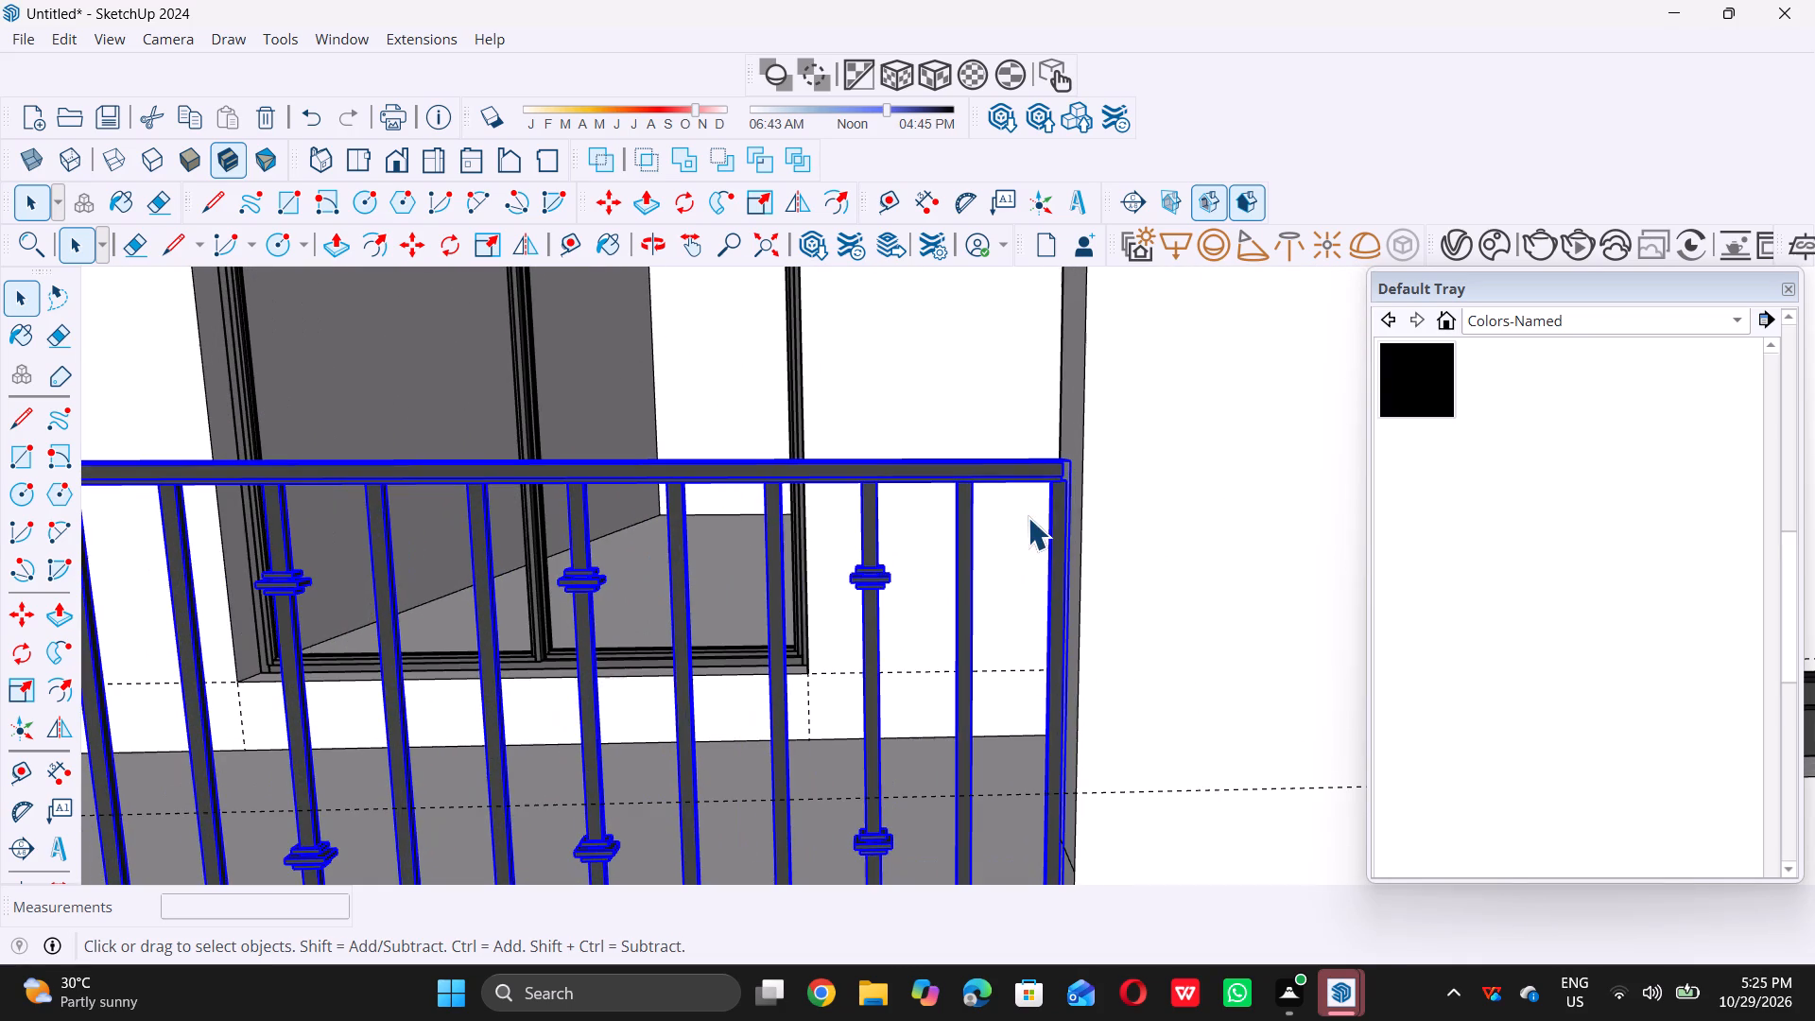
key("m")
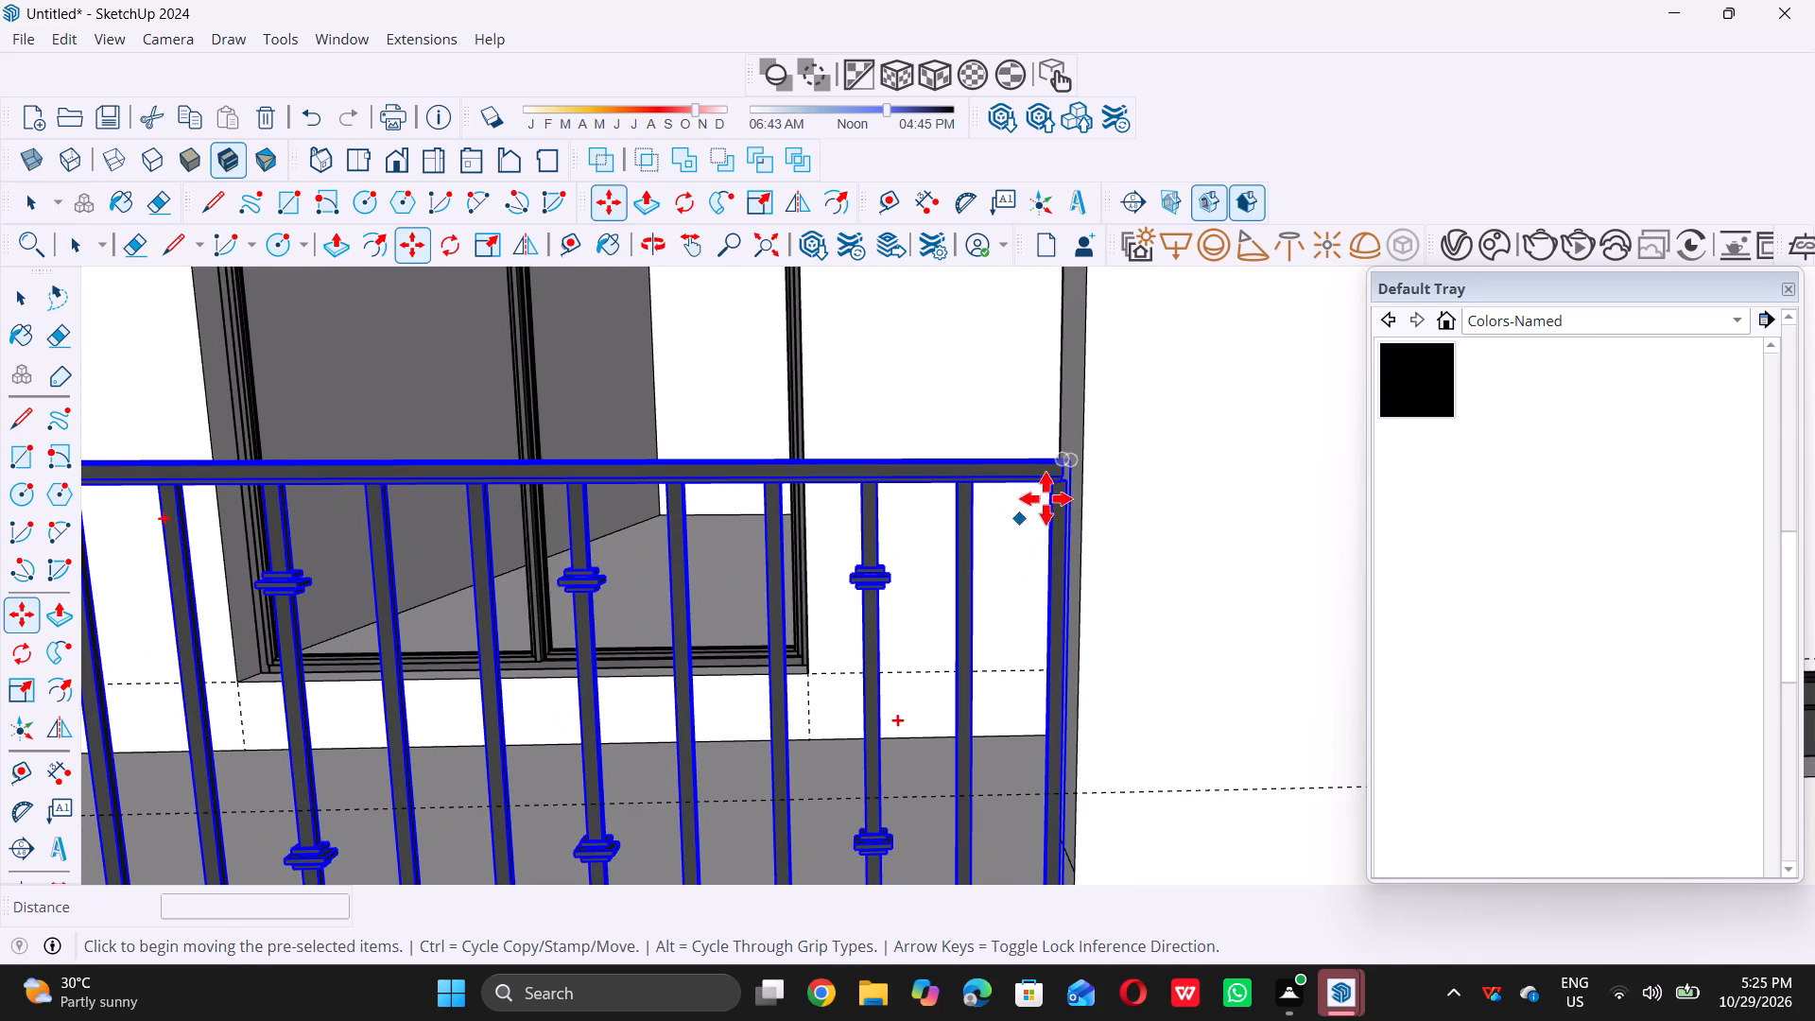
double_click(1069, 465)
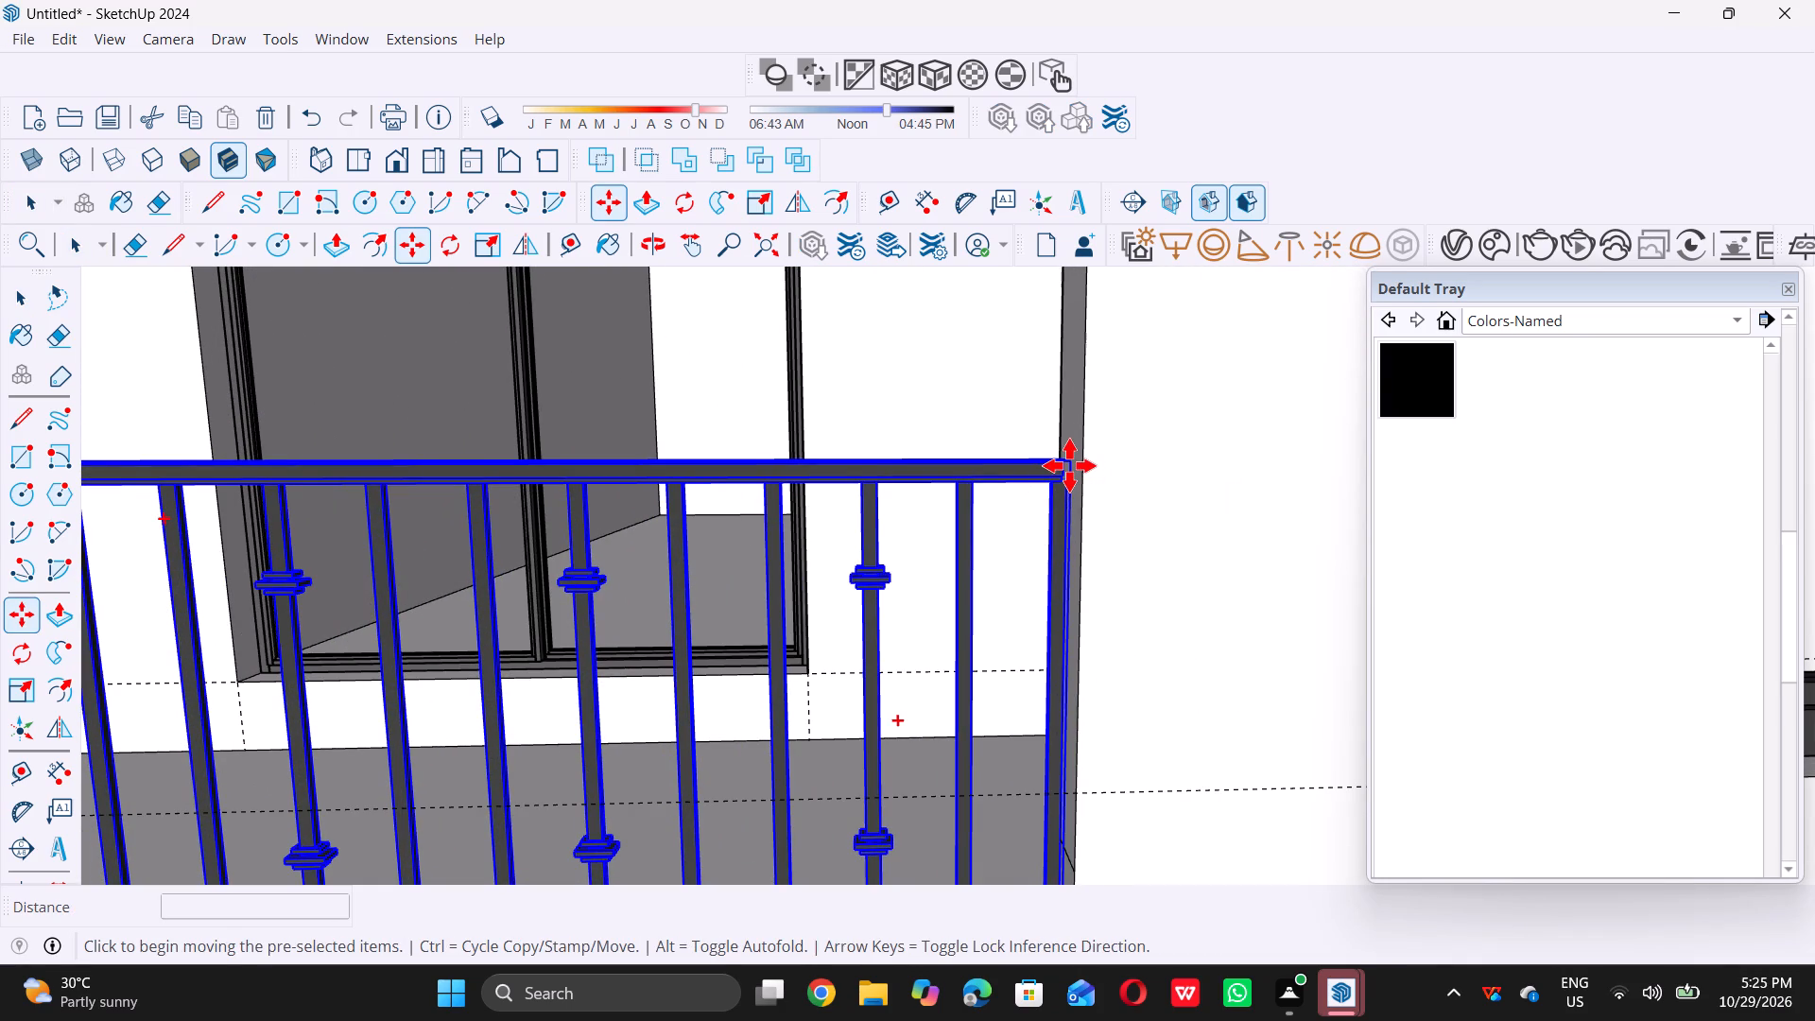
scroll(1059, 471, "down", 4)
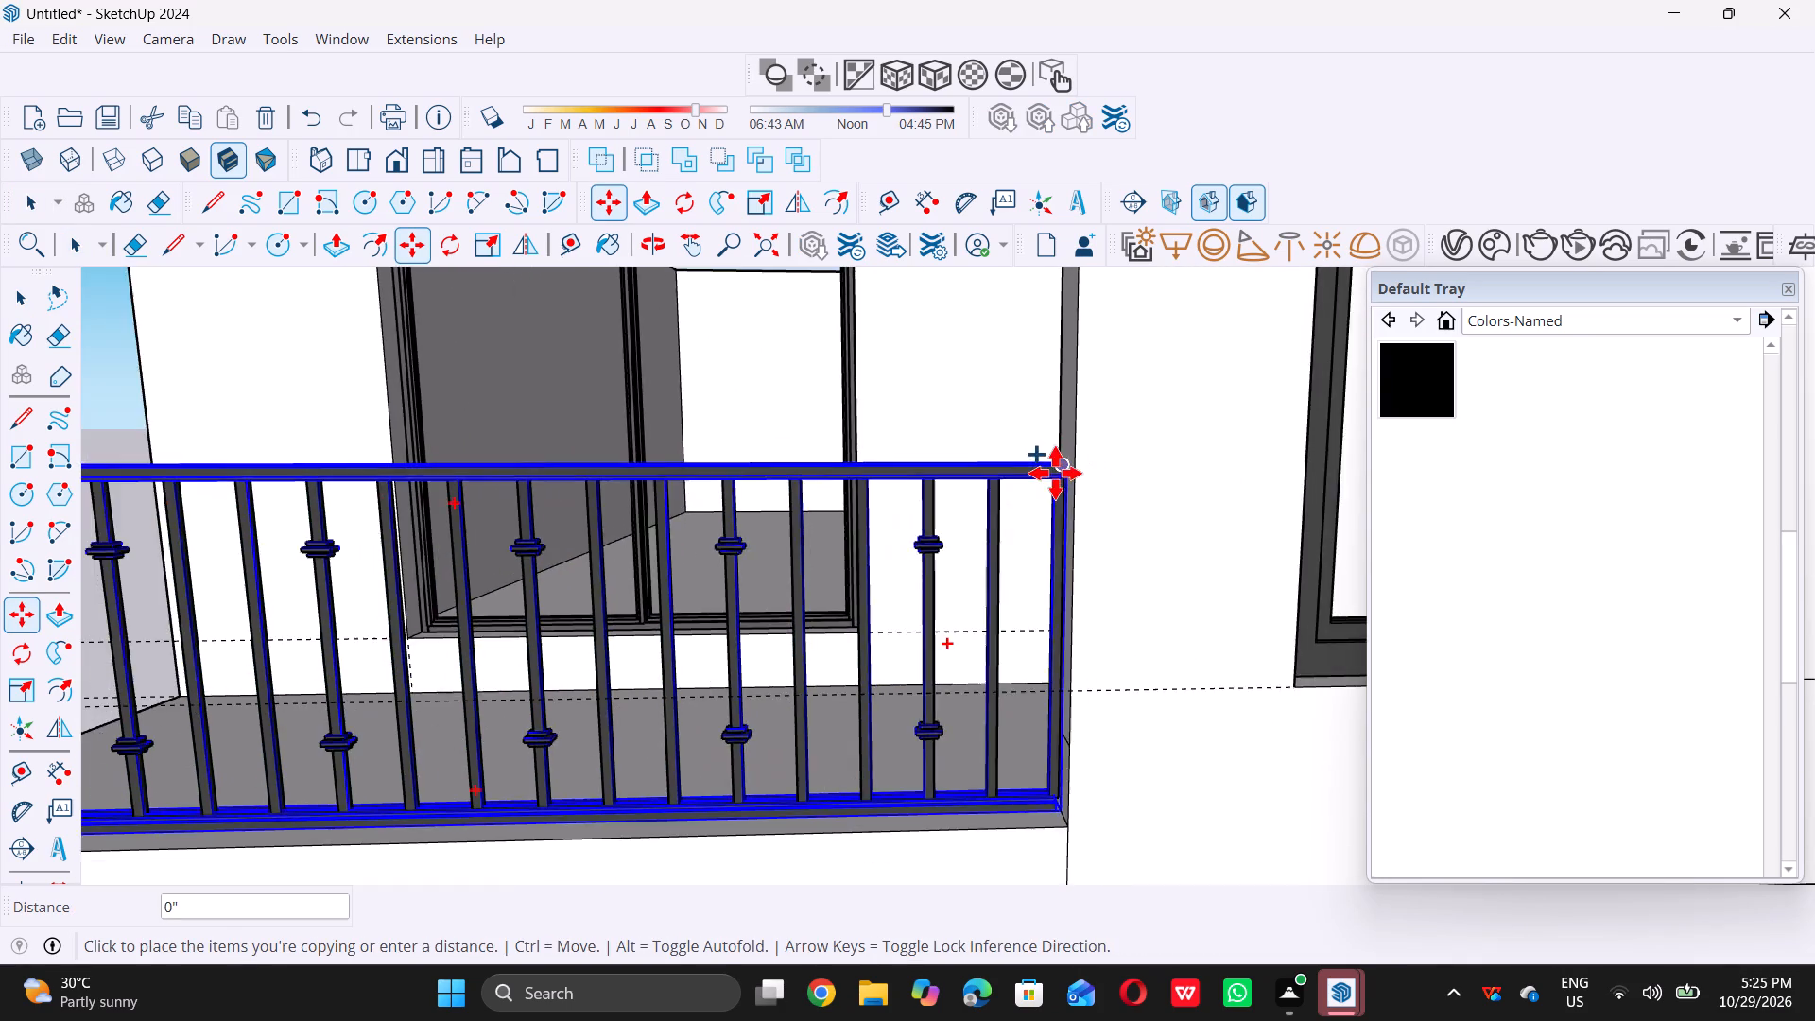
scroll(1055, 473, "down", 8)
scroll(1053, 474, "down", 14)
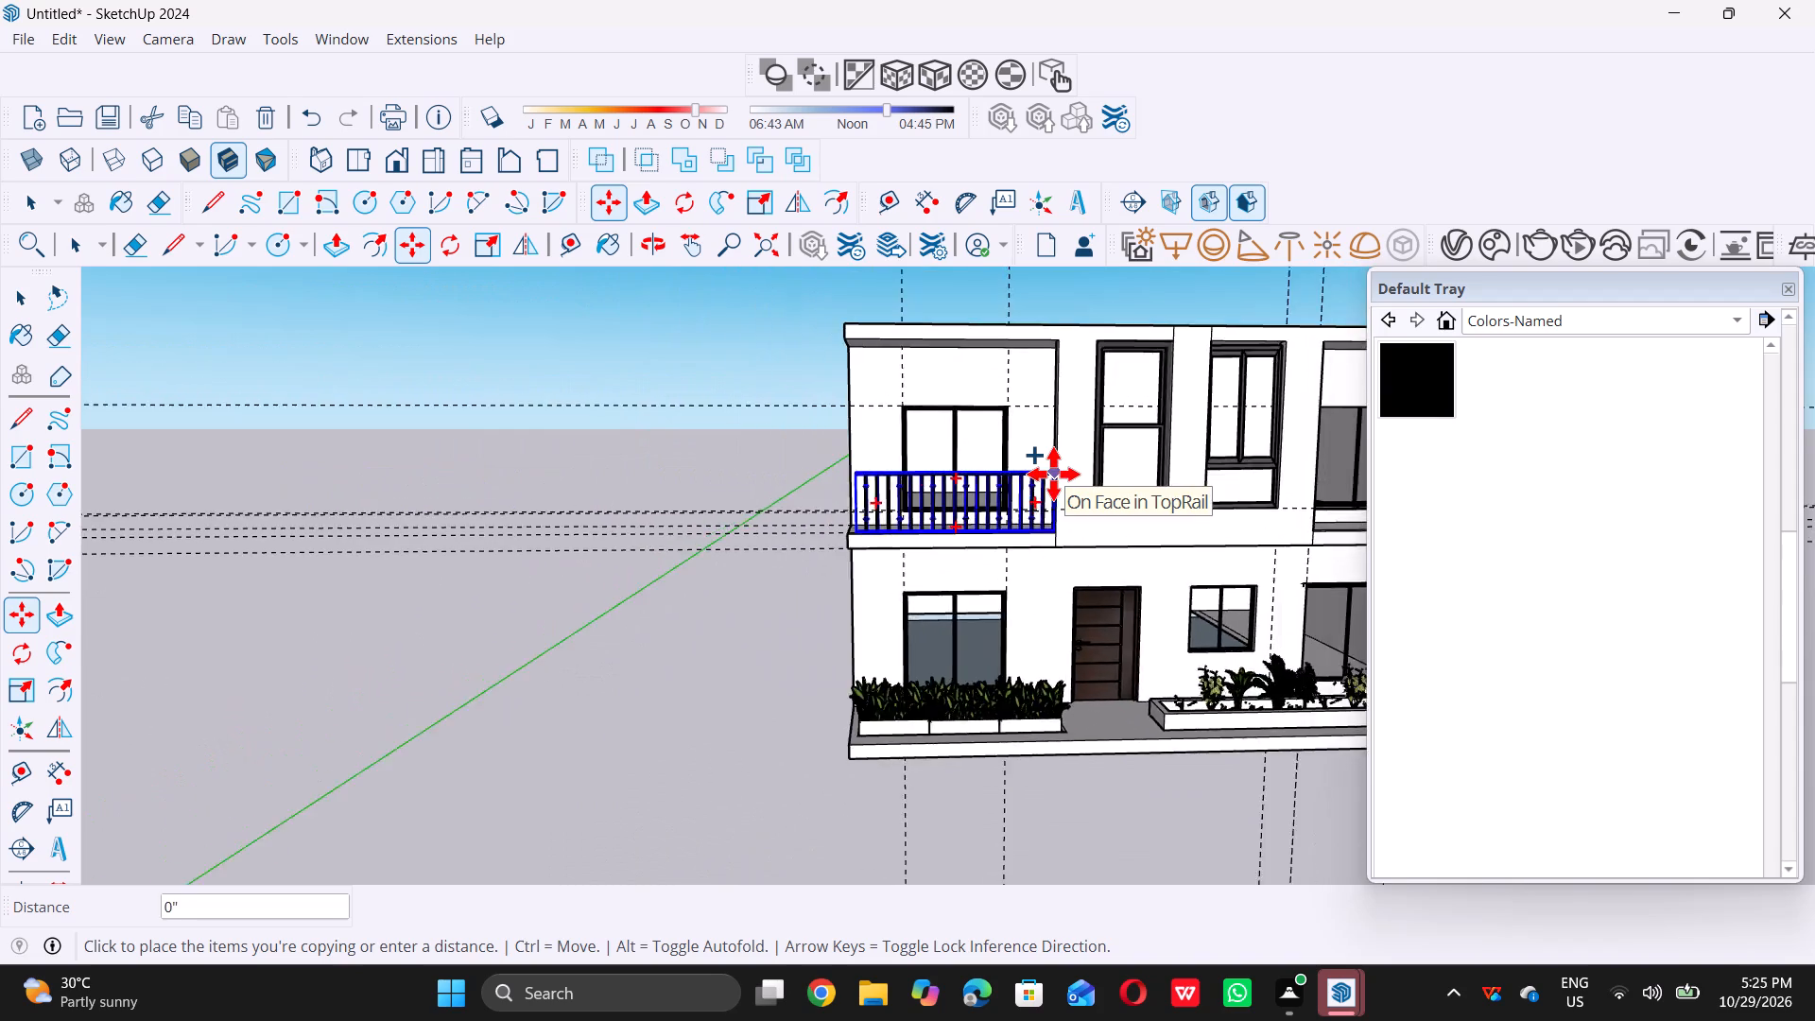
scroll(1053, 474, "down", 20)
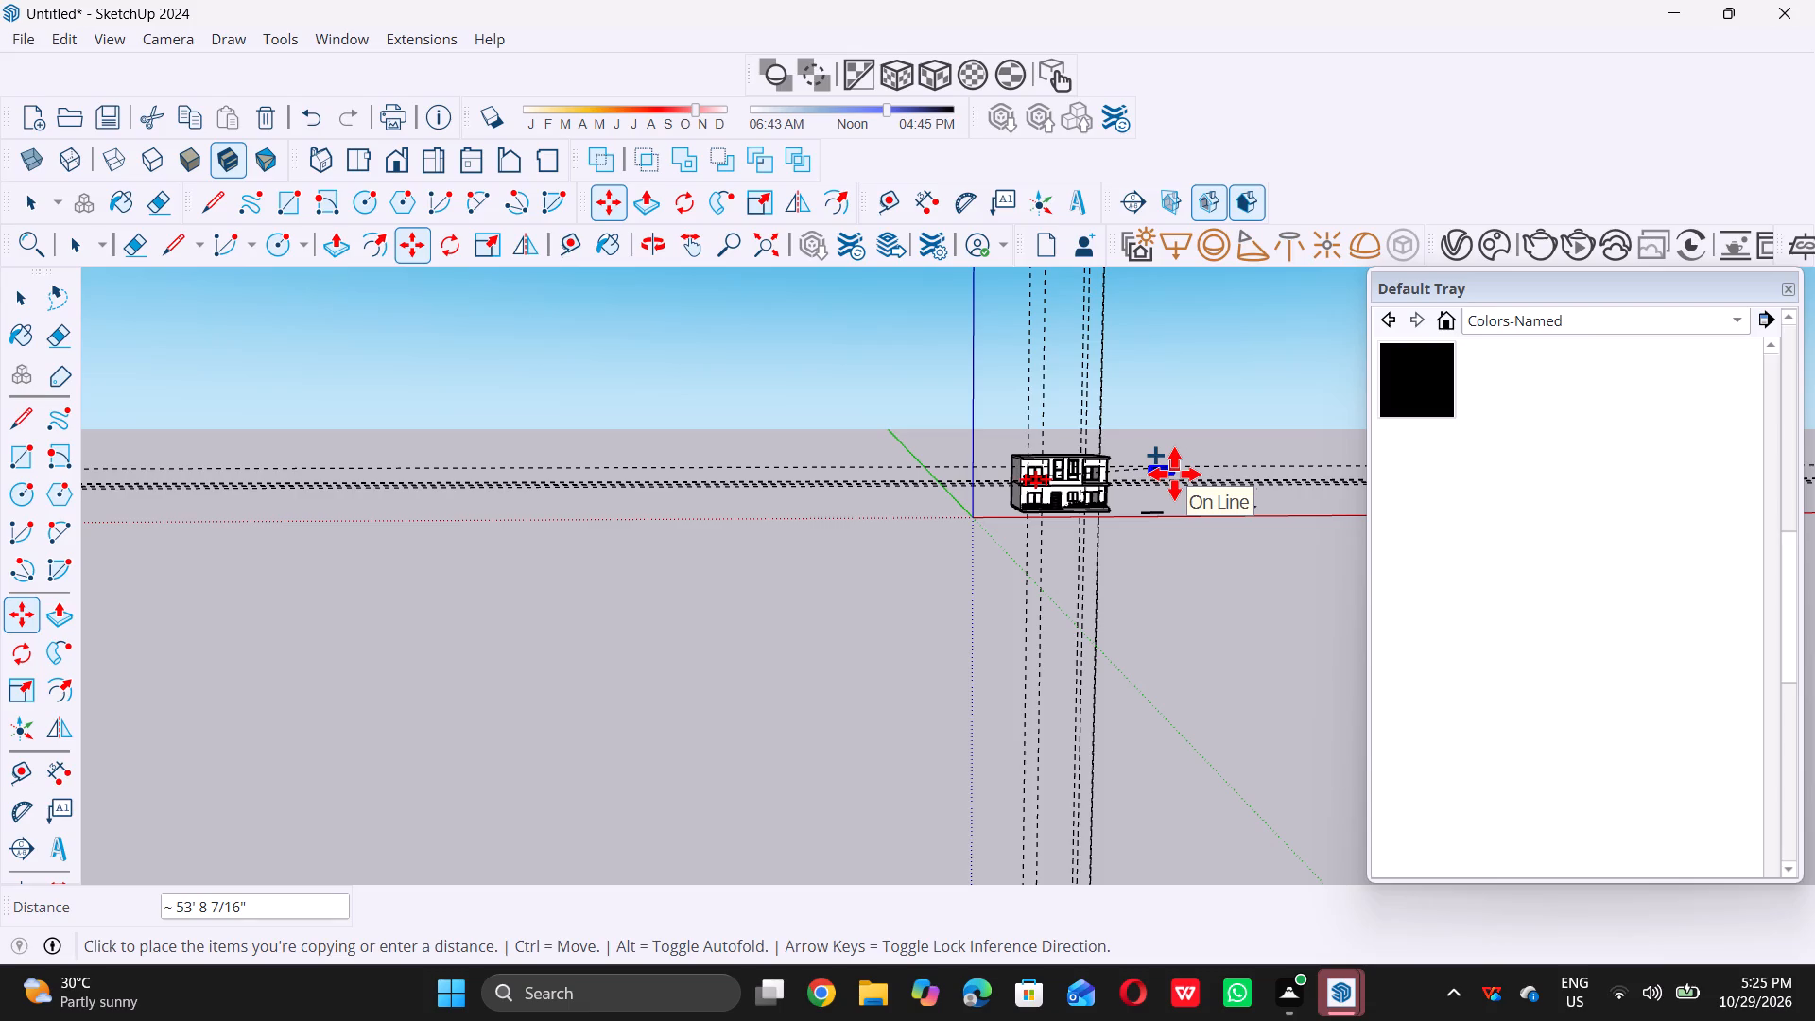
scroll(1167, 465, "up", 4)
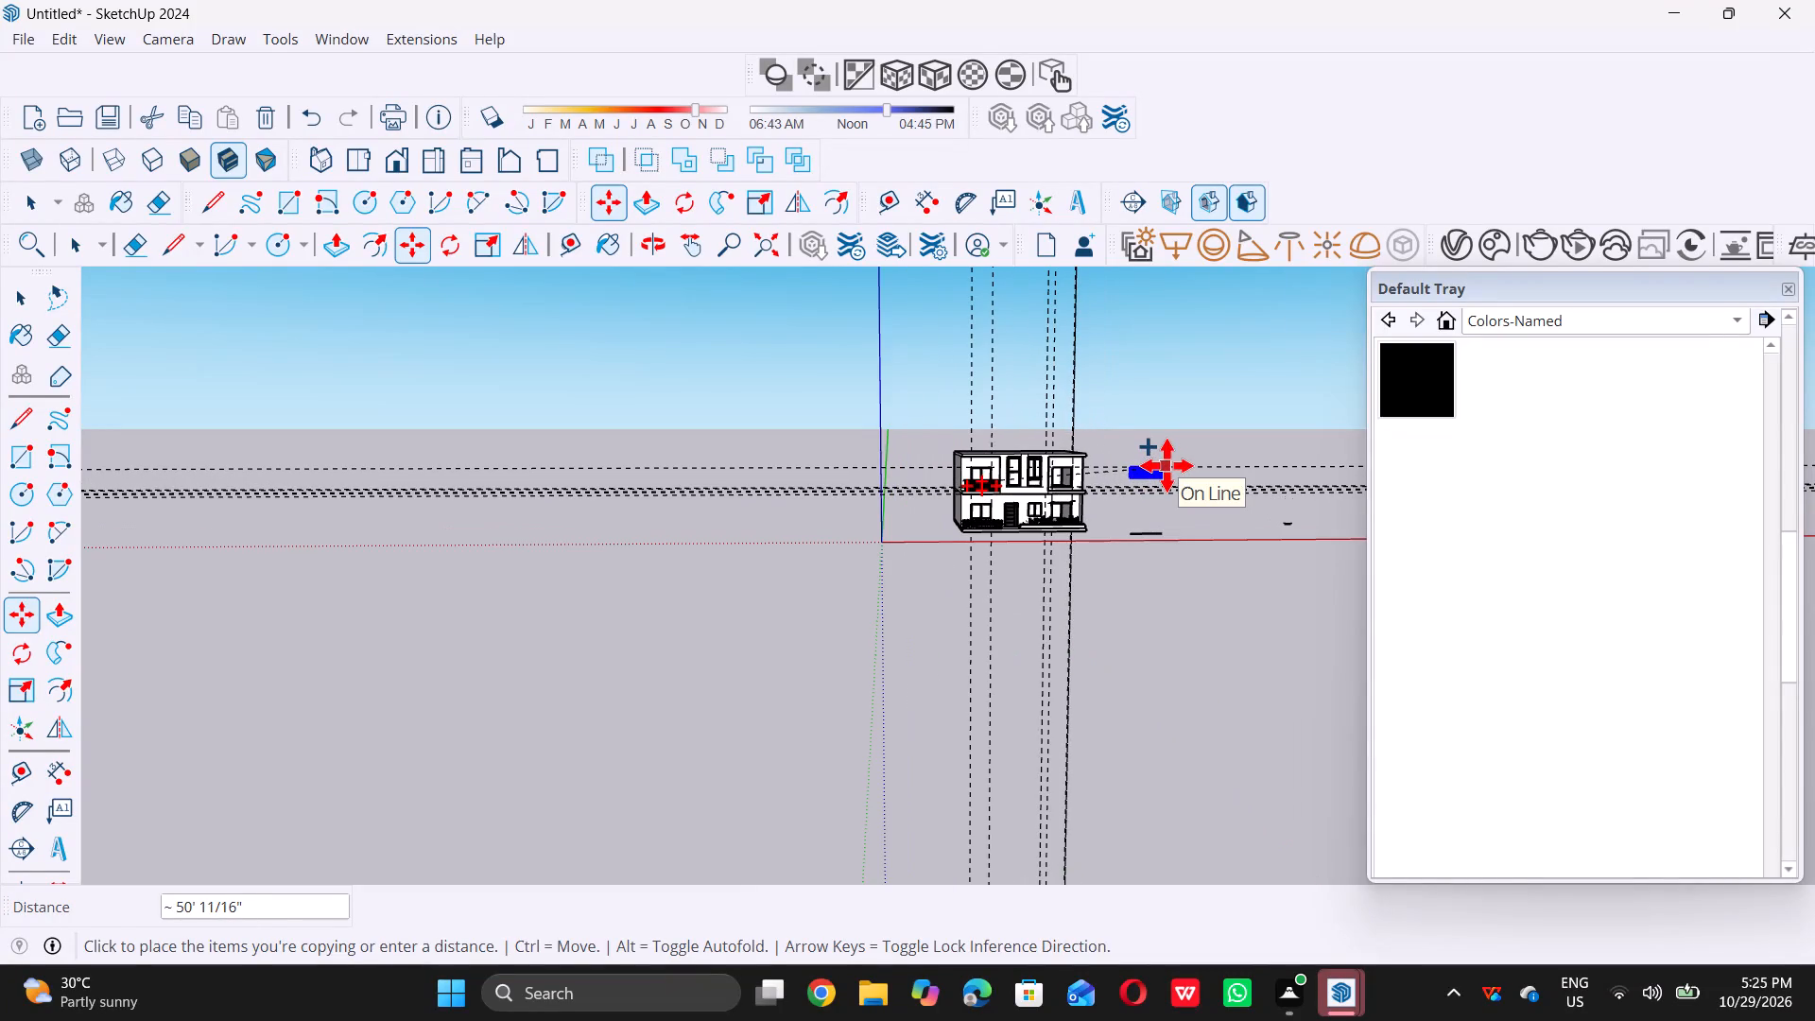
scroll(1160, 473, "up", 8)
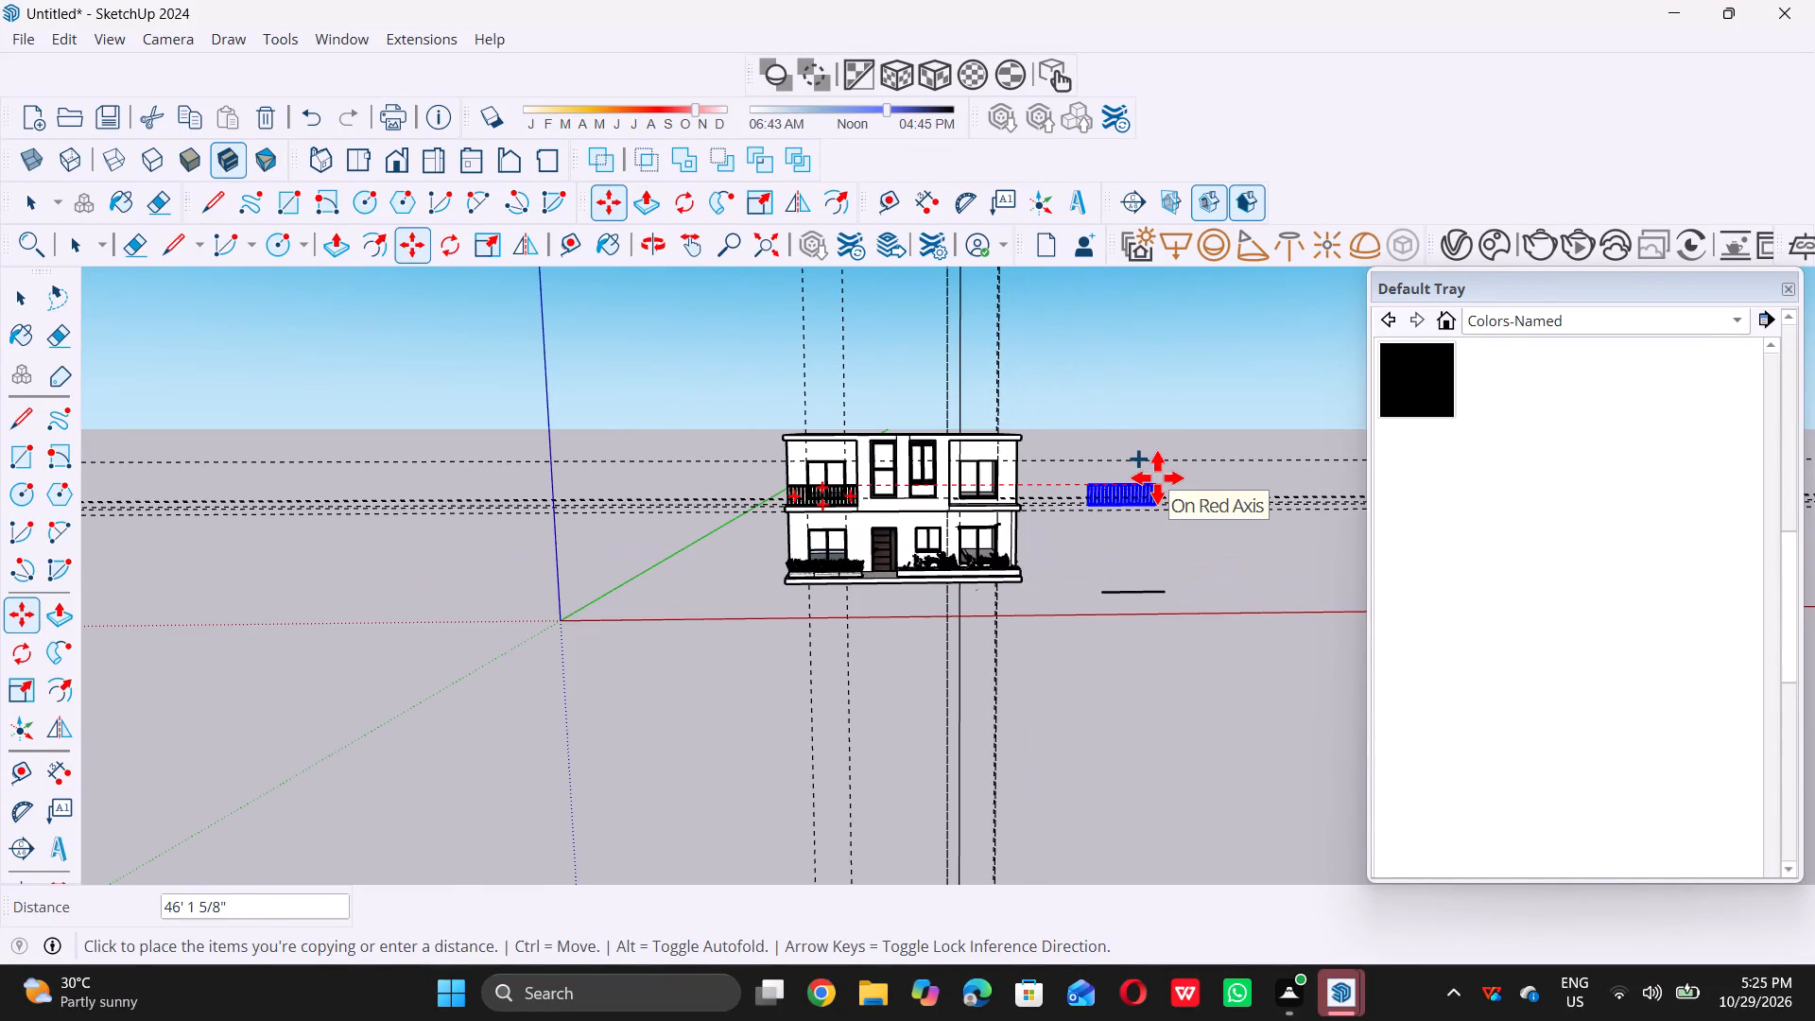
scroll(1155, 477, "up", 4)
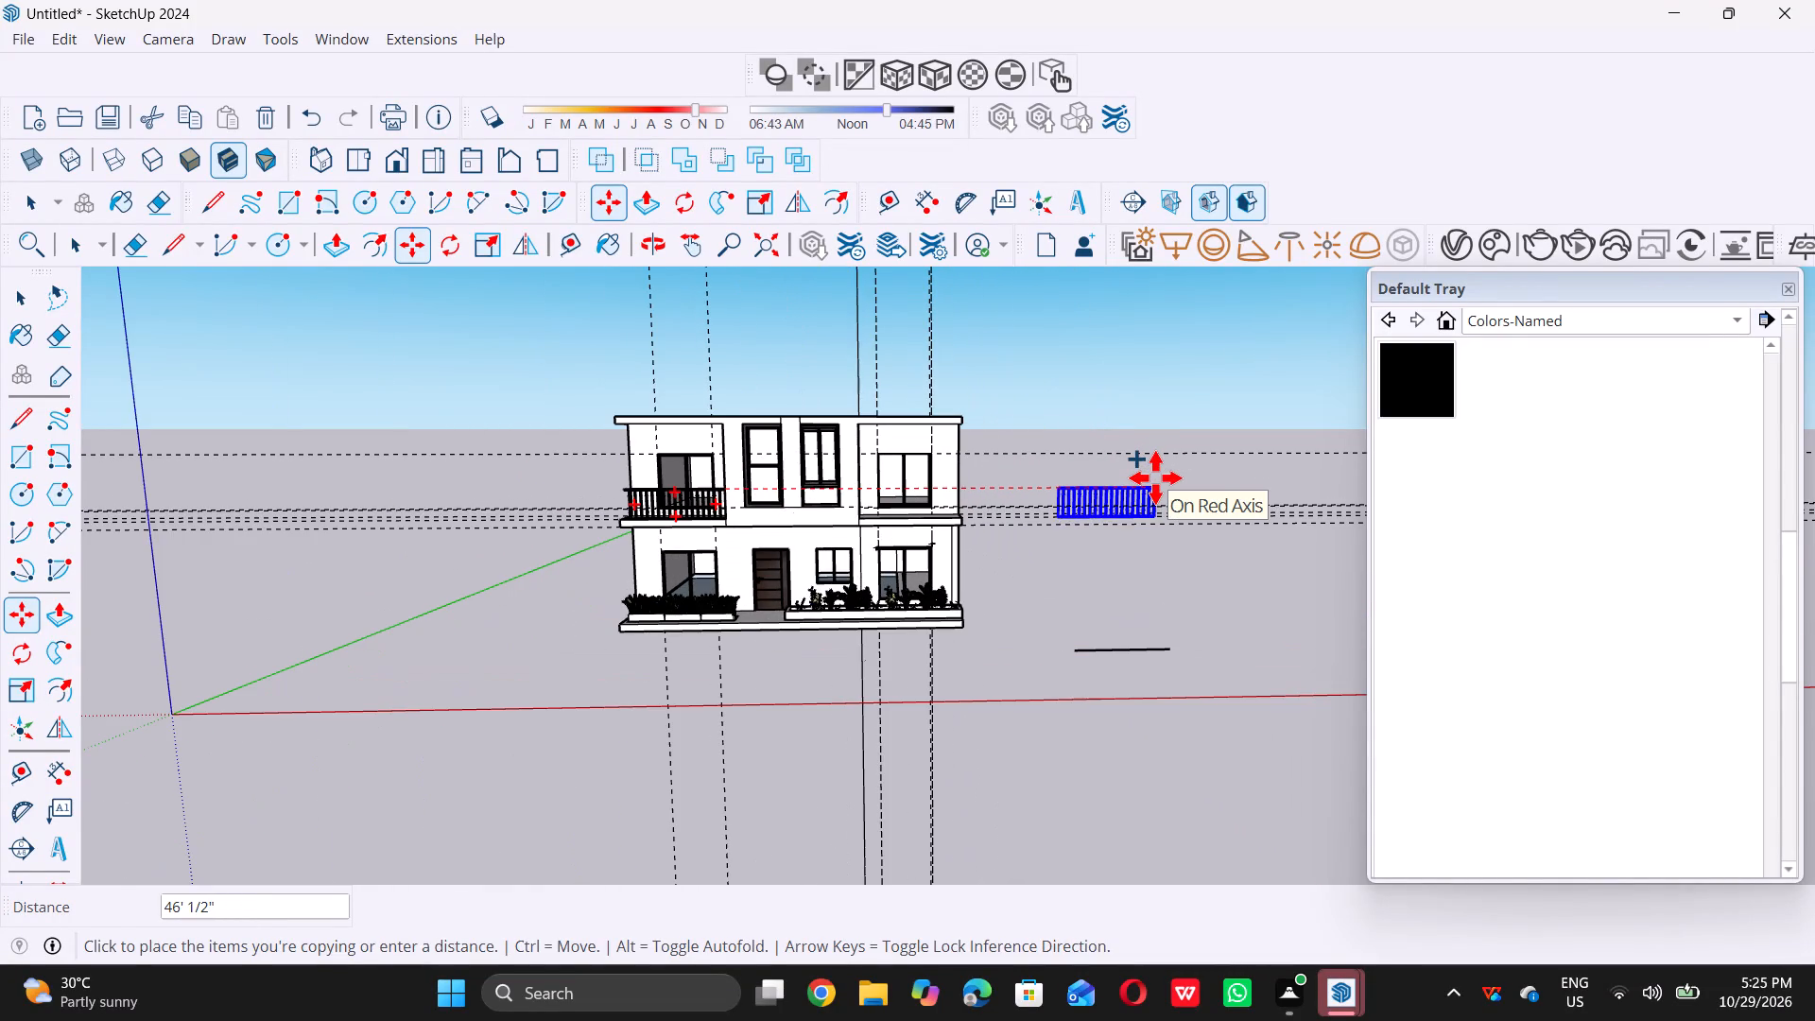
scroll(1155, 477, "up", 4)
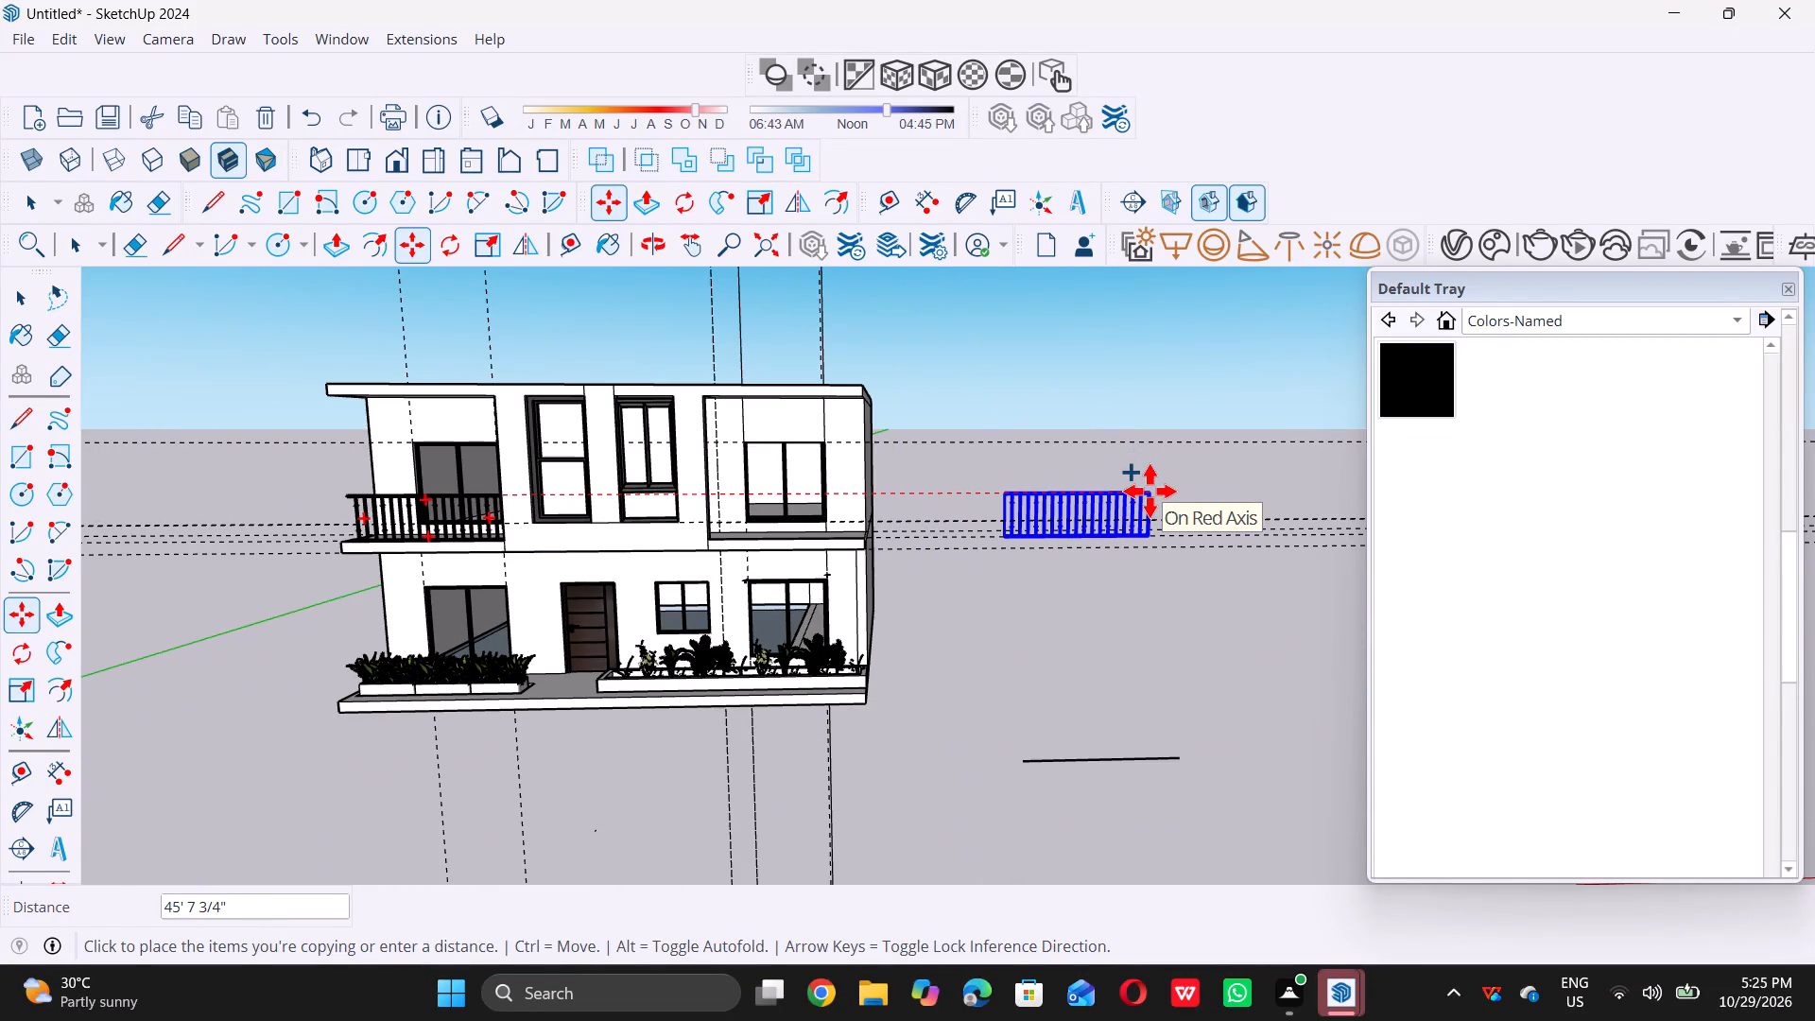
double_click(1151, 491)
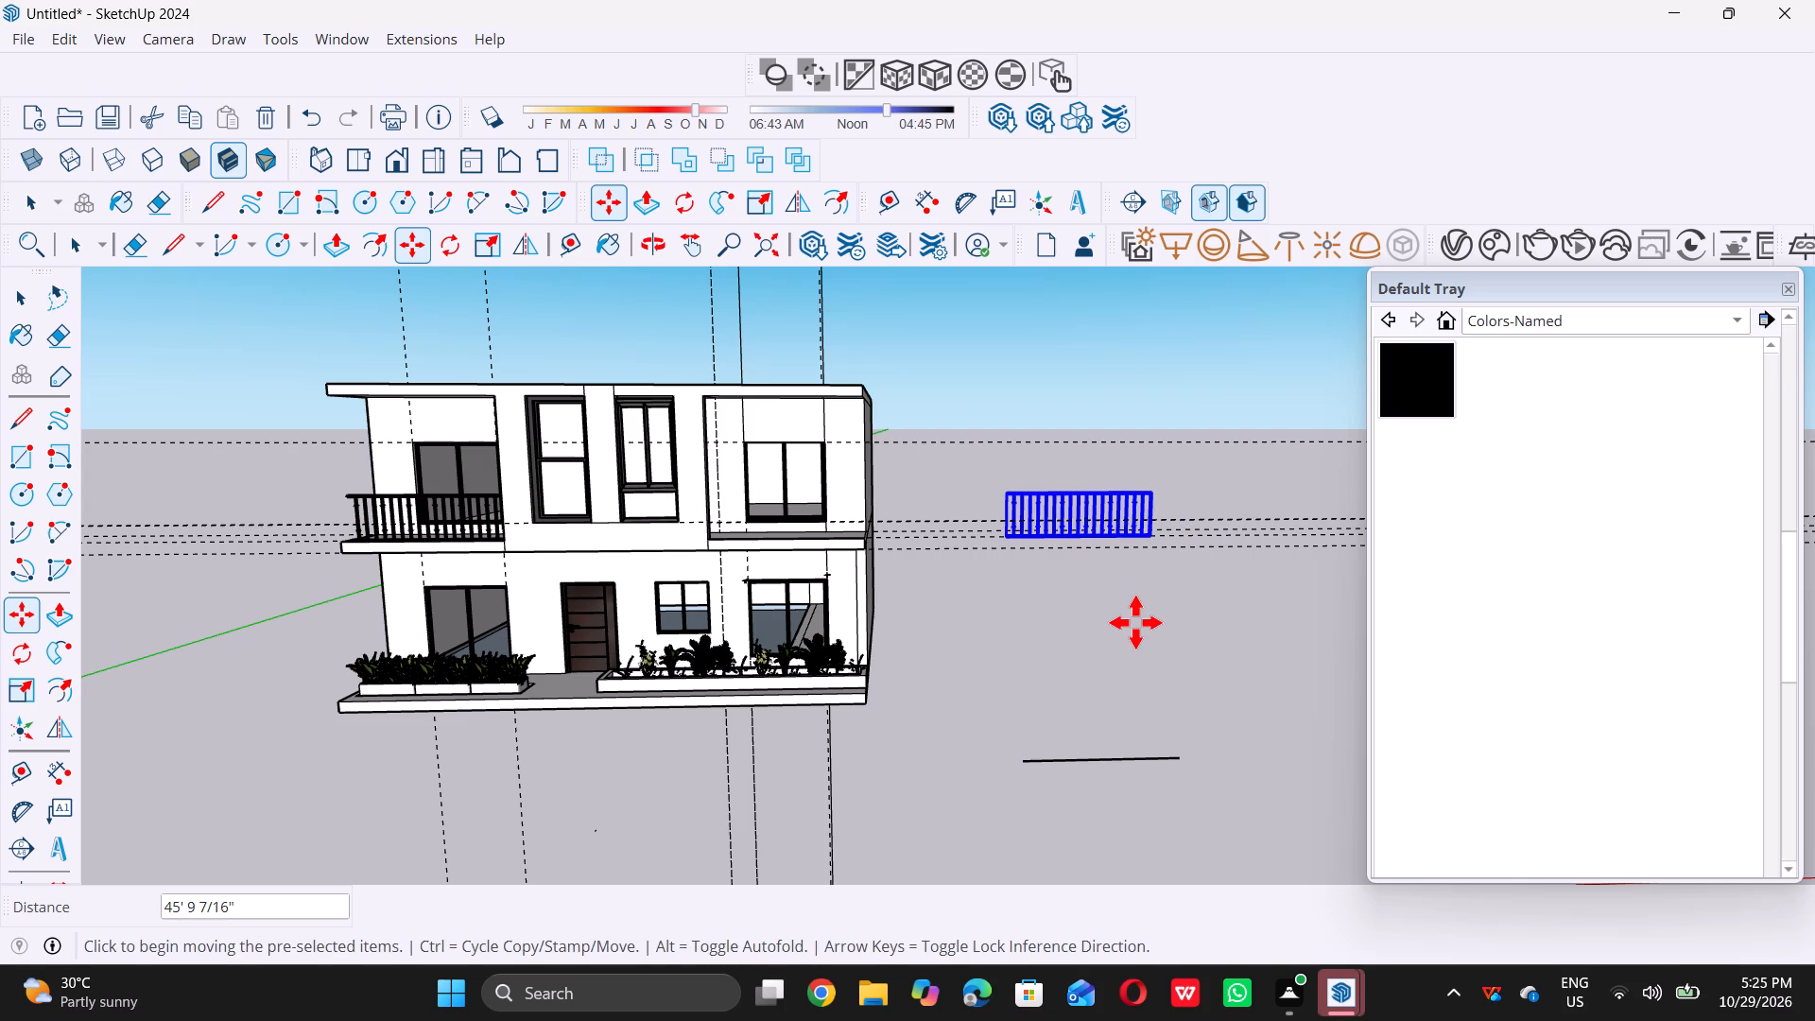
key("space")
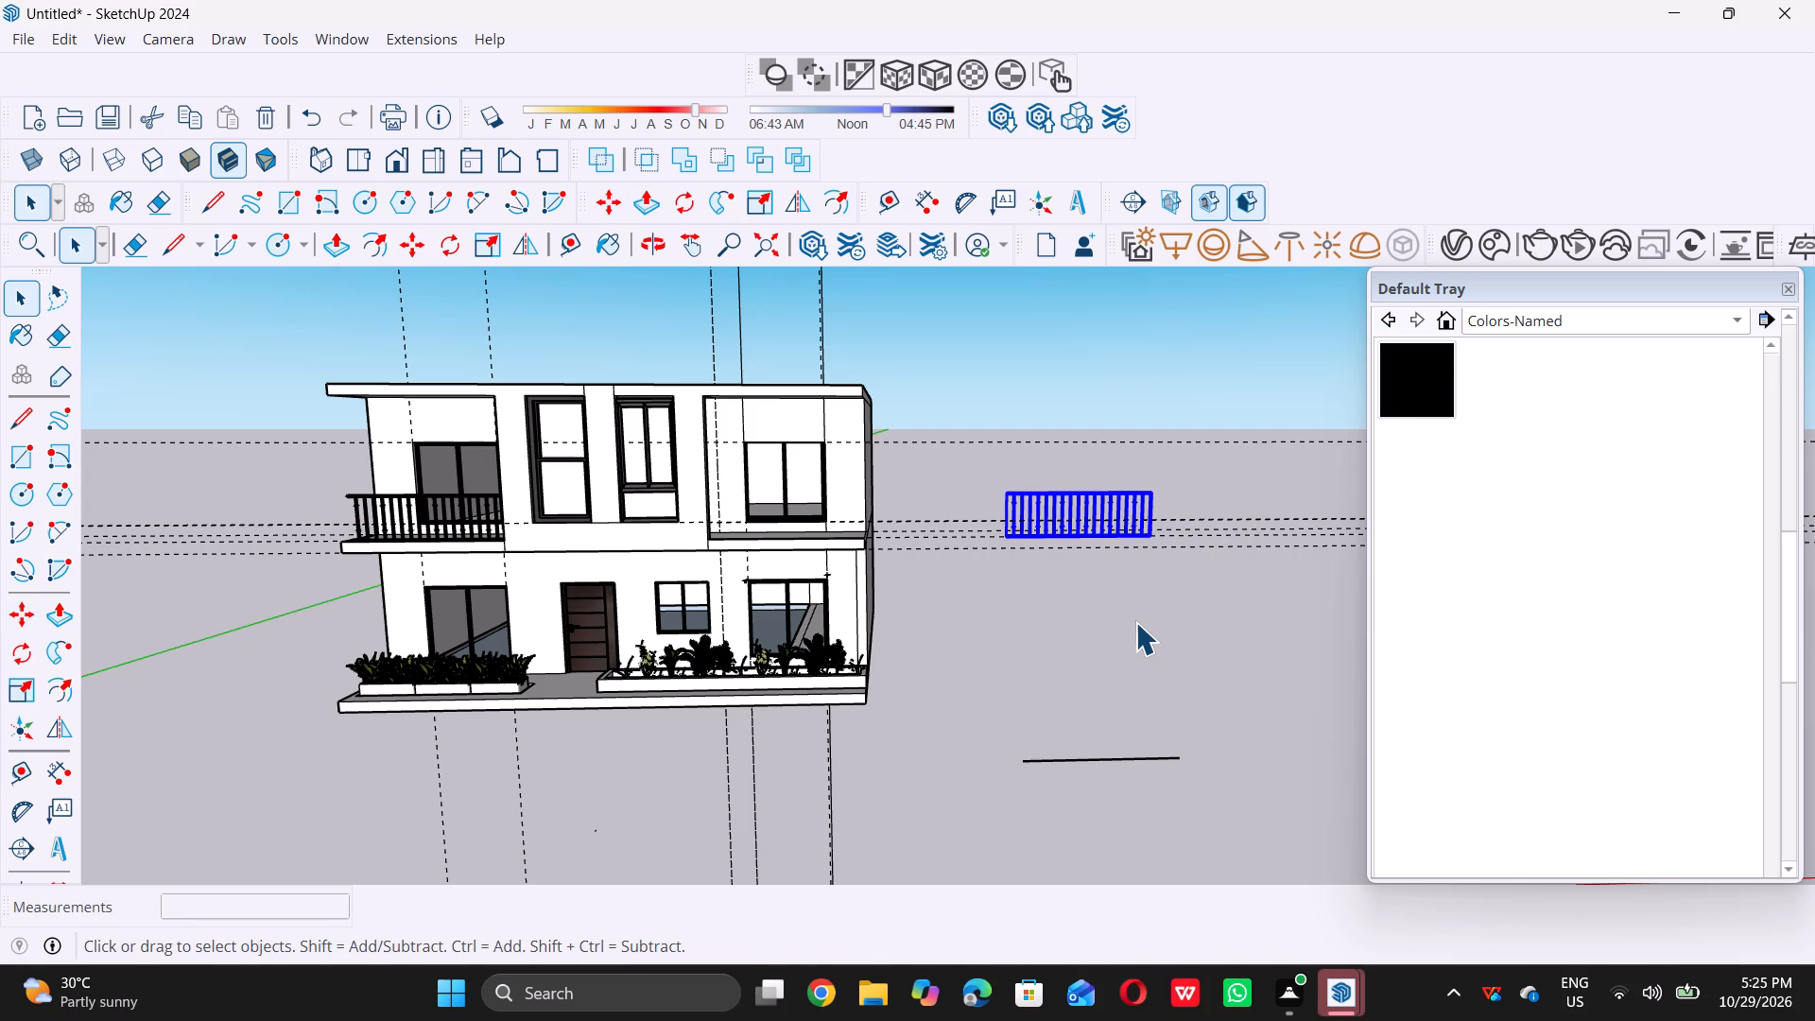
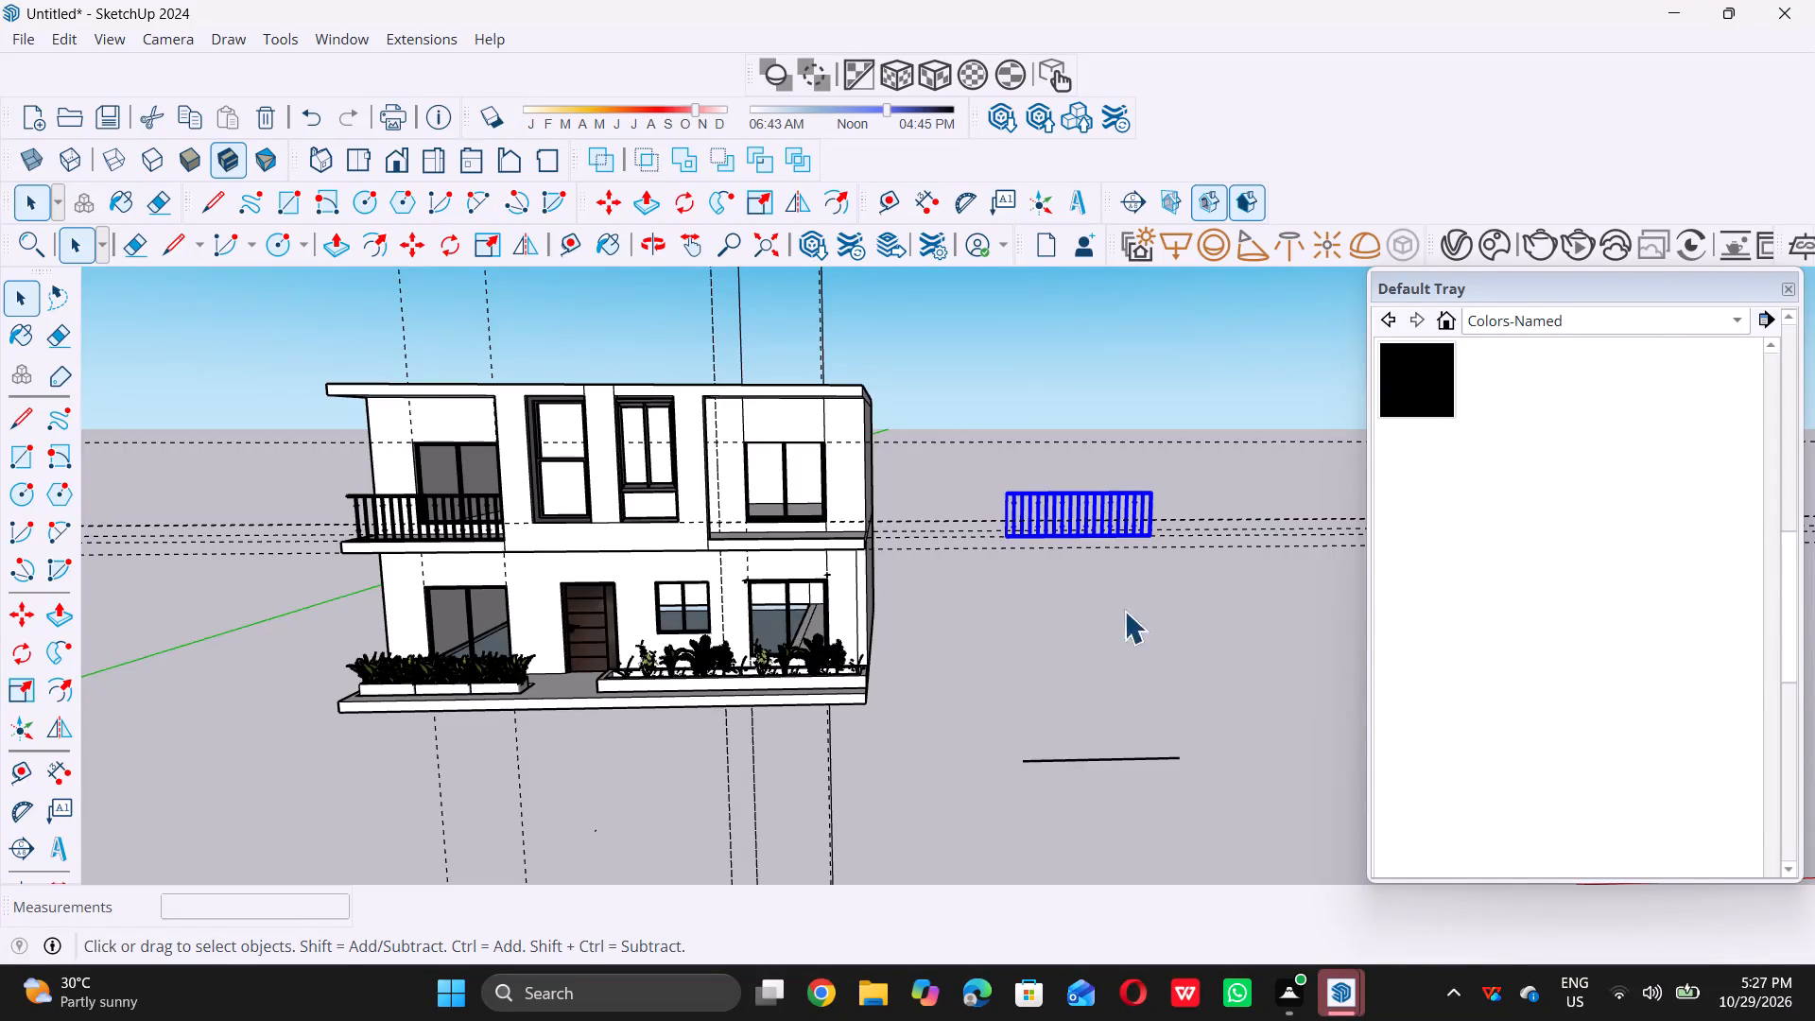
Examine the spare railing beside the house up close and against the whole front facade and the empty right balcony.
scroll(1169, 572, "up", 9)
double_click(1072, 648)
scroll(998, 688, "down", 2)
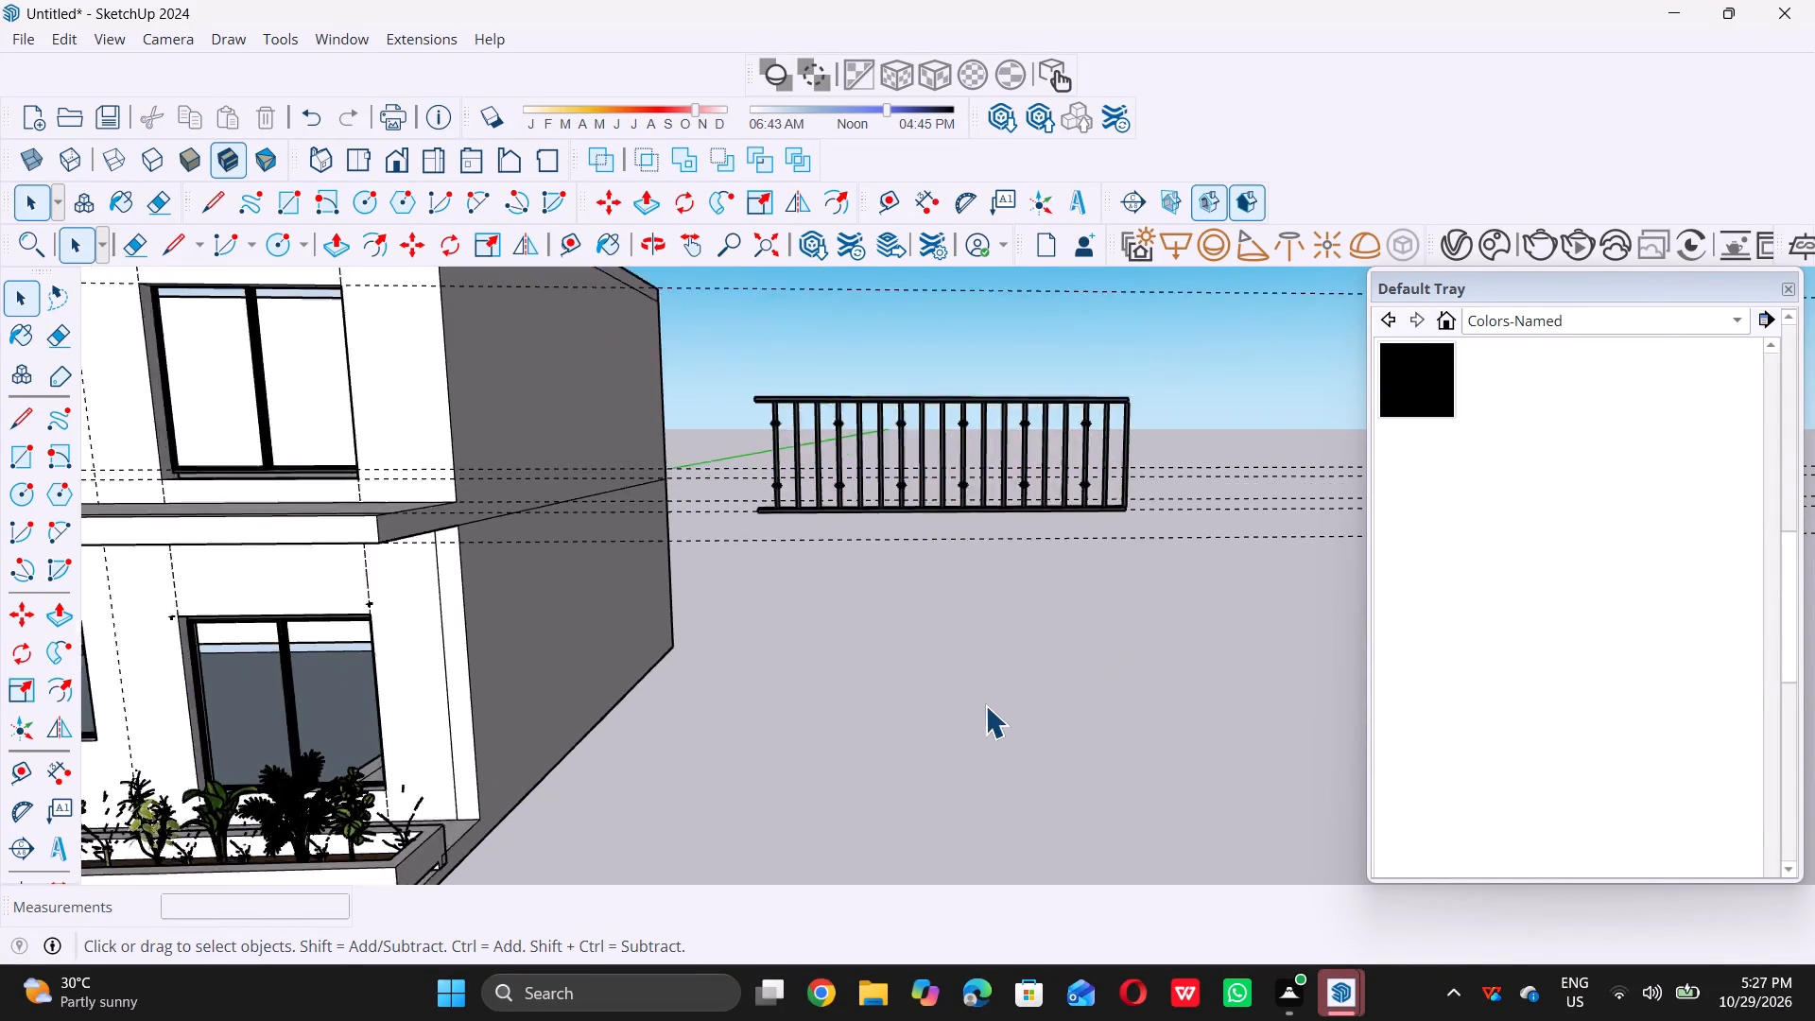
scroll(985, 705, "down", 3)
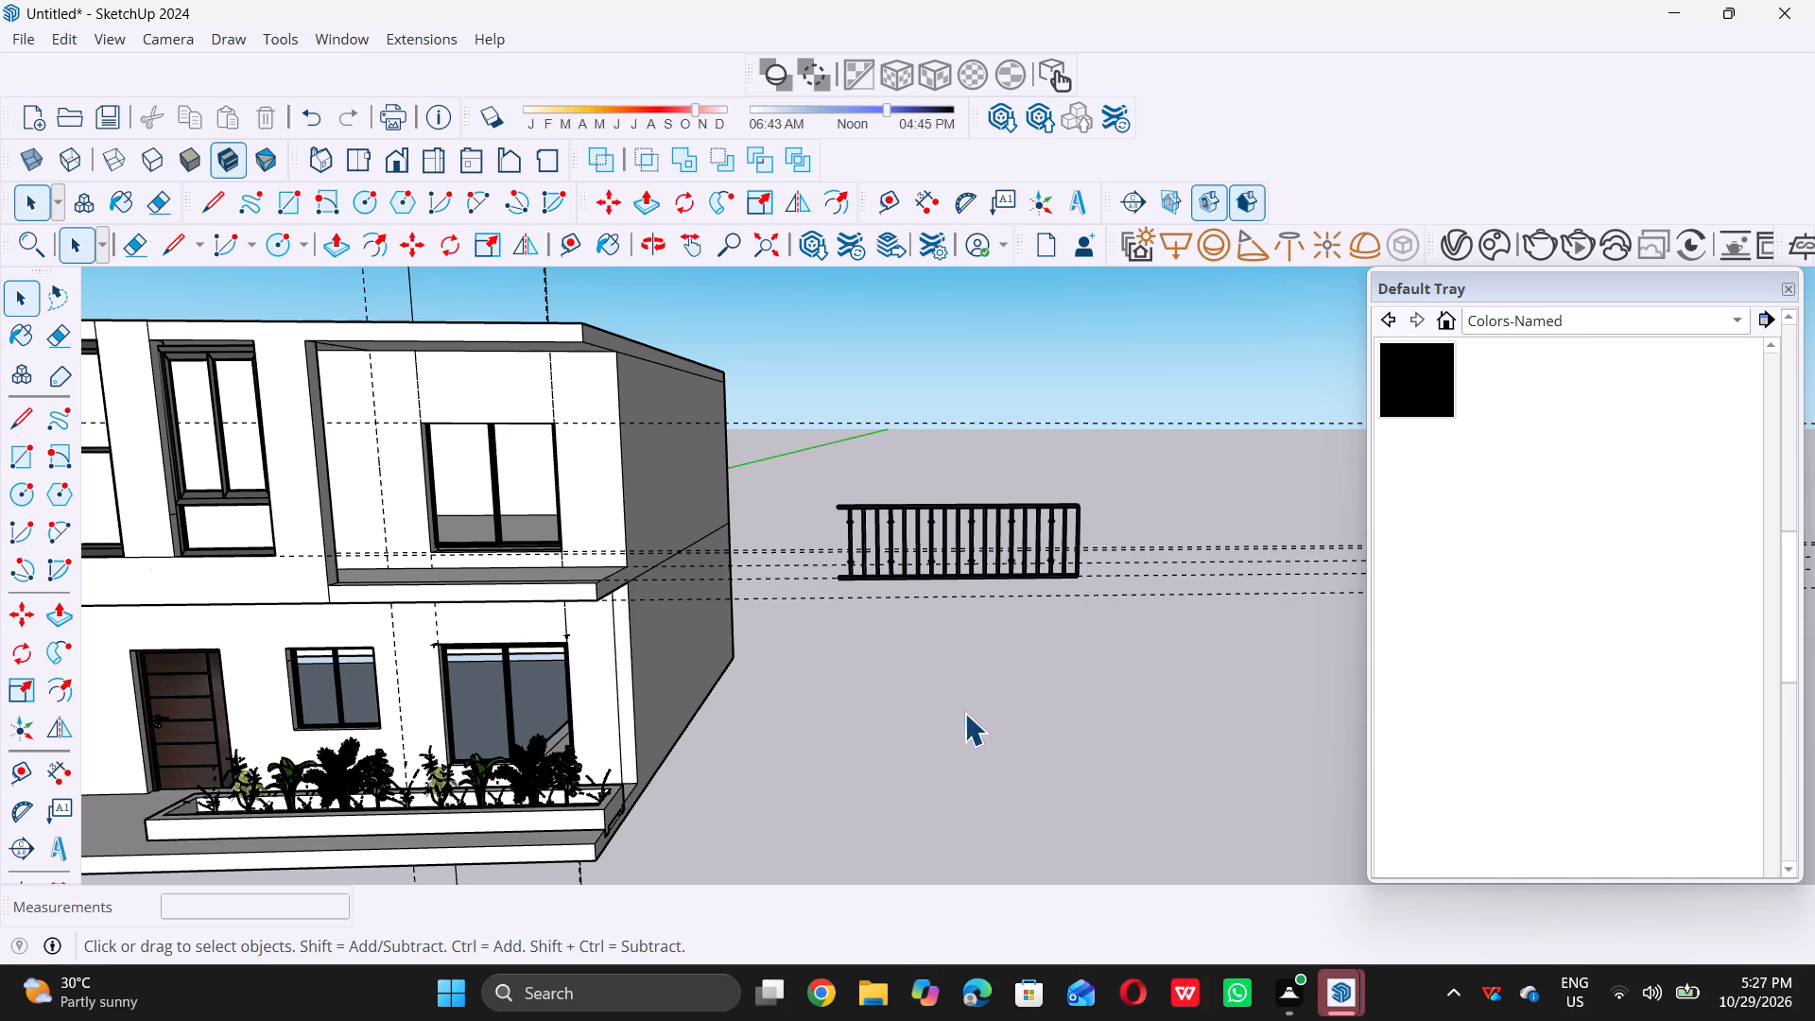
scroll(1017, 663, "down", 4)
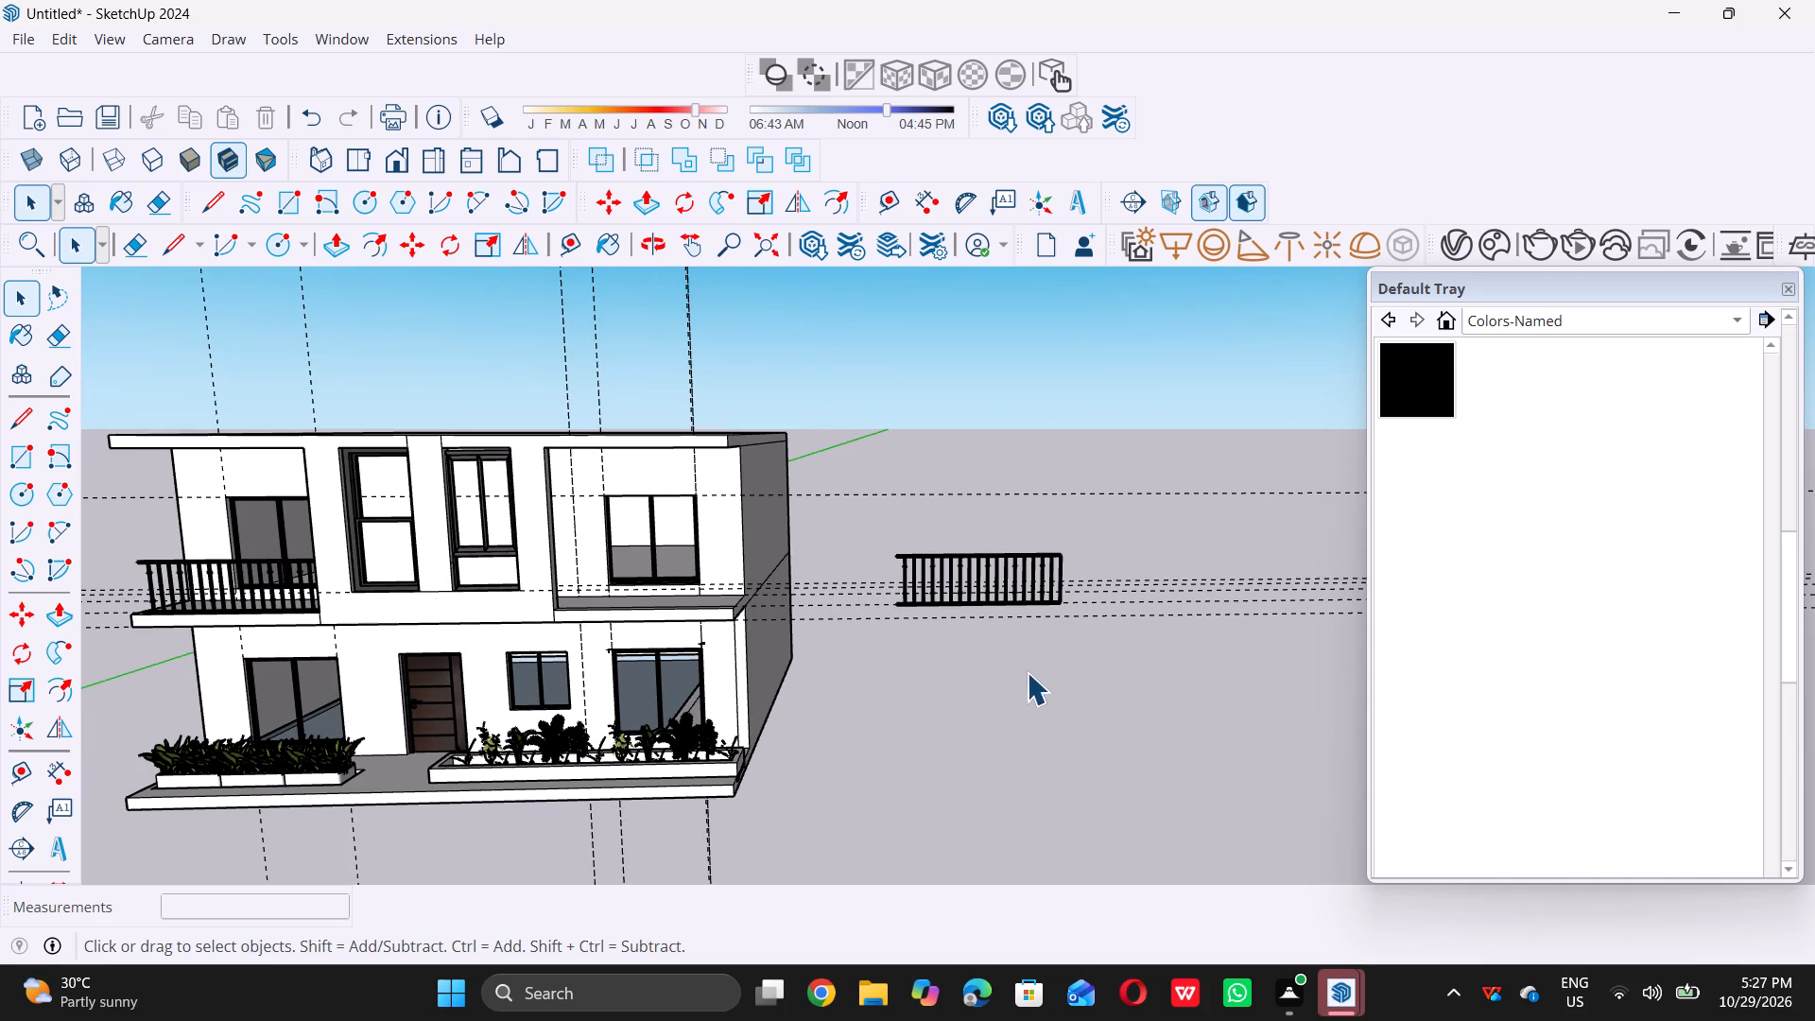
middle_click_drag(839, 685, 833, 673)
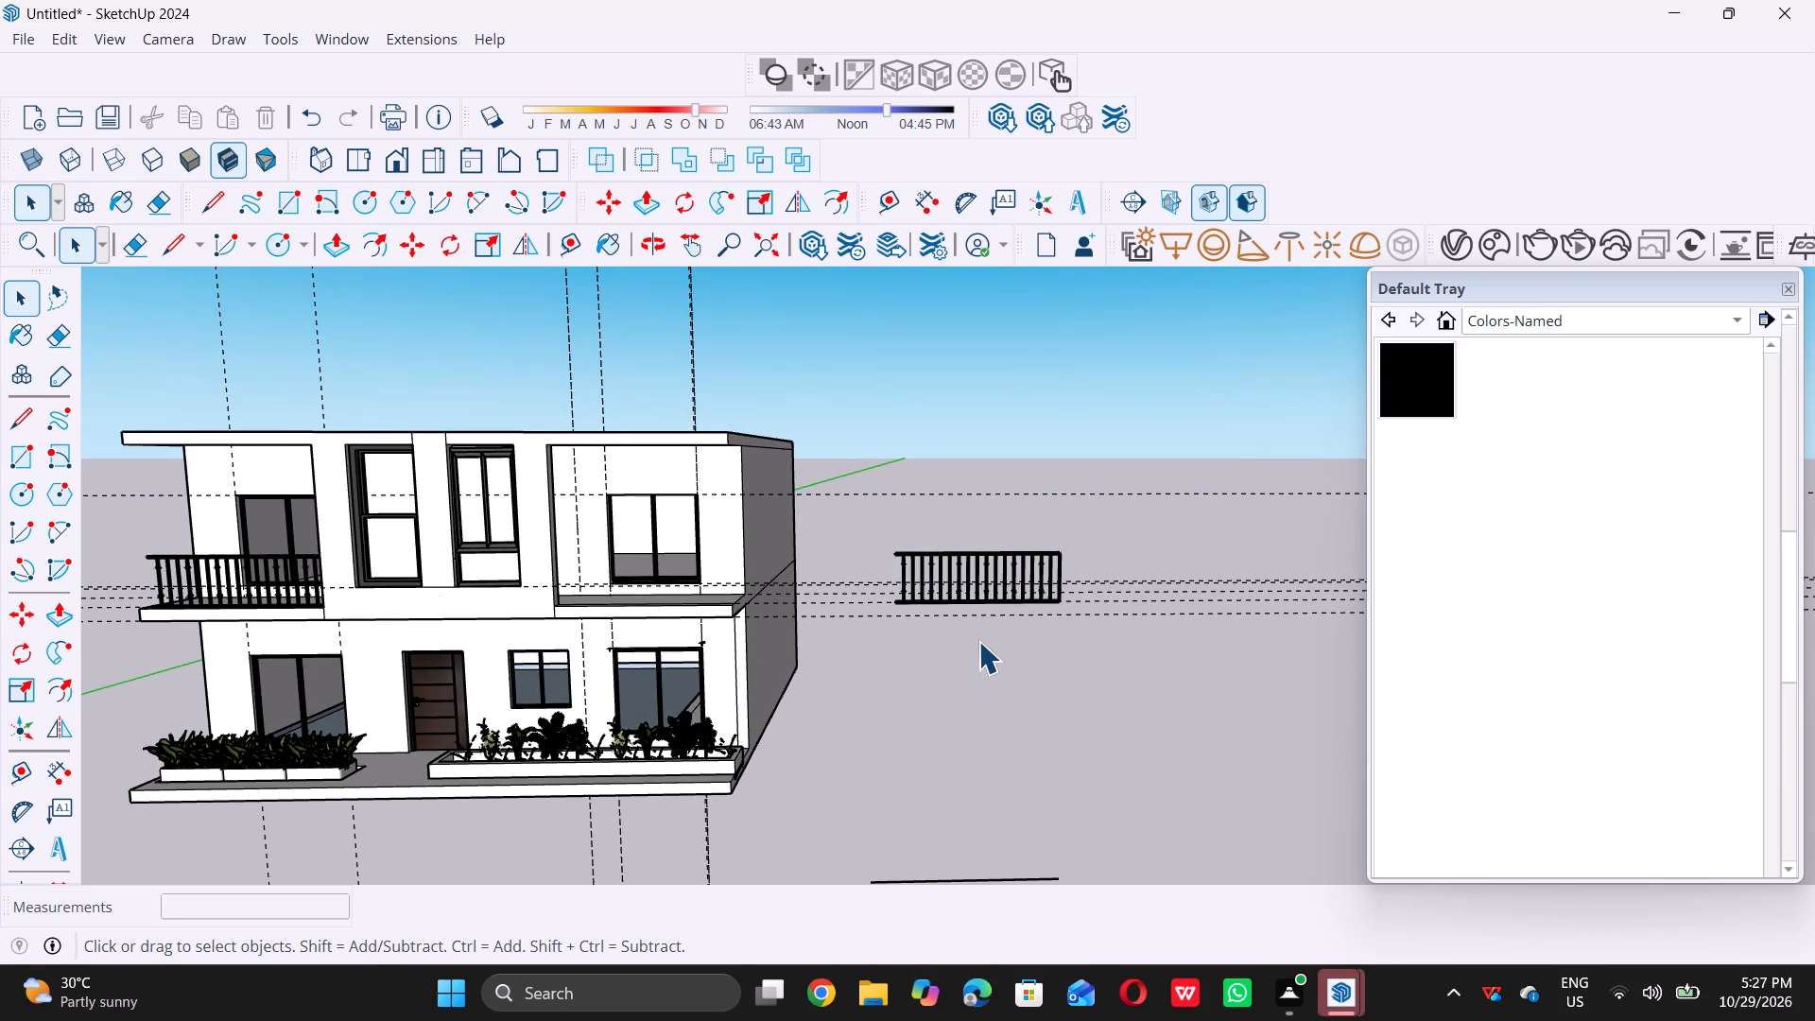
scroll(967, 641, "down", 2)
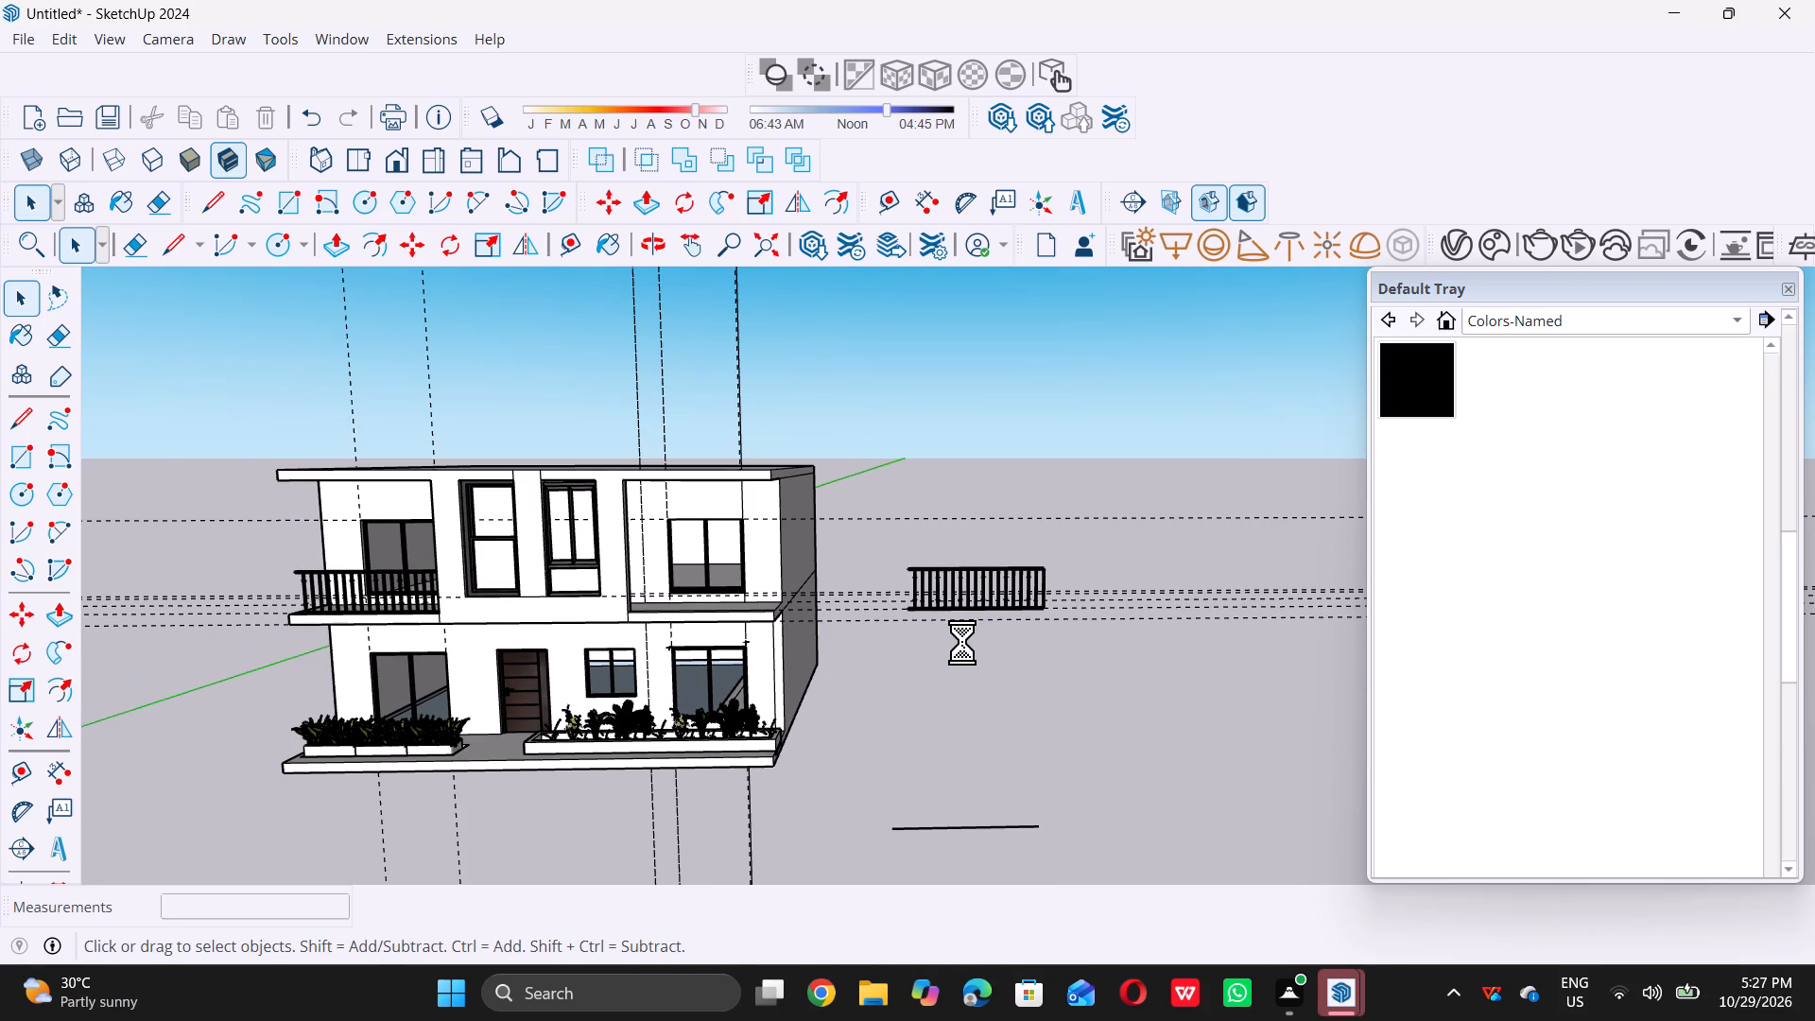
middle_click_drag(524, 632, 632, 596)
middle_click_drag(632, 596, 597, 605)
scroll(1135, 569, "up", 4)
scroll(994, 586, "up", 8)
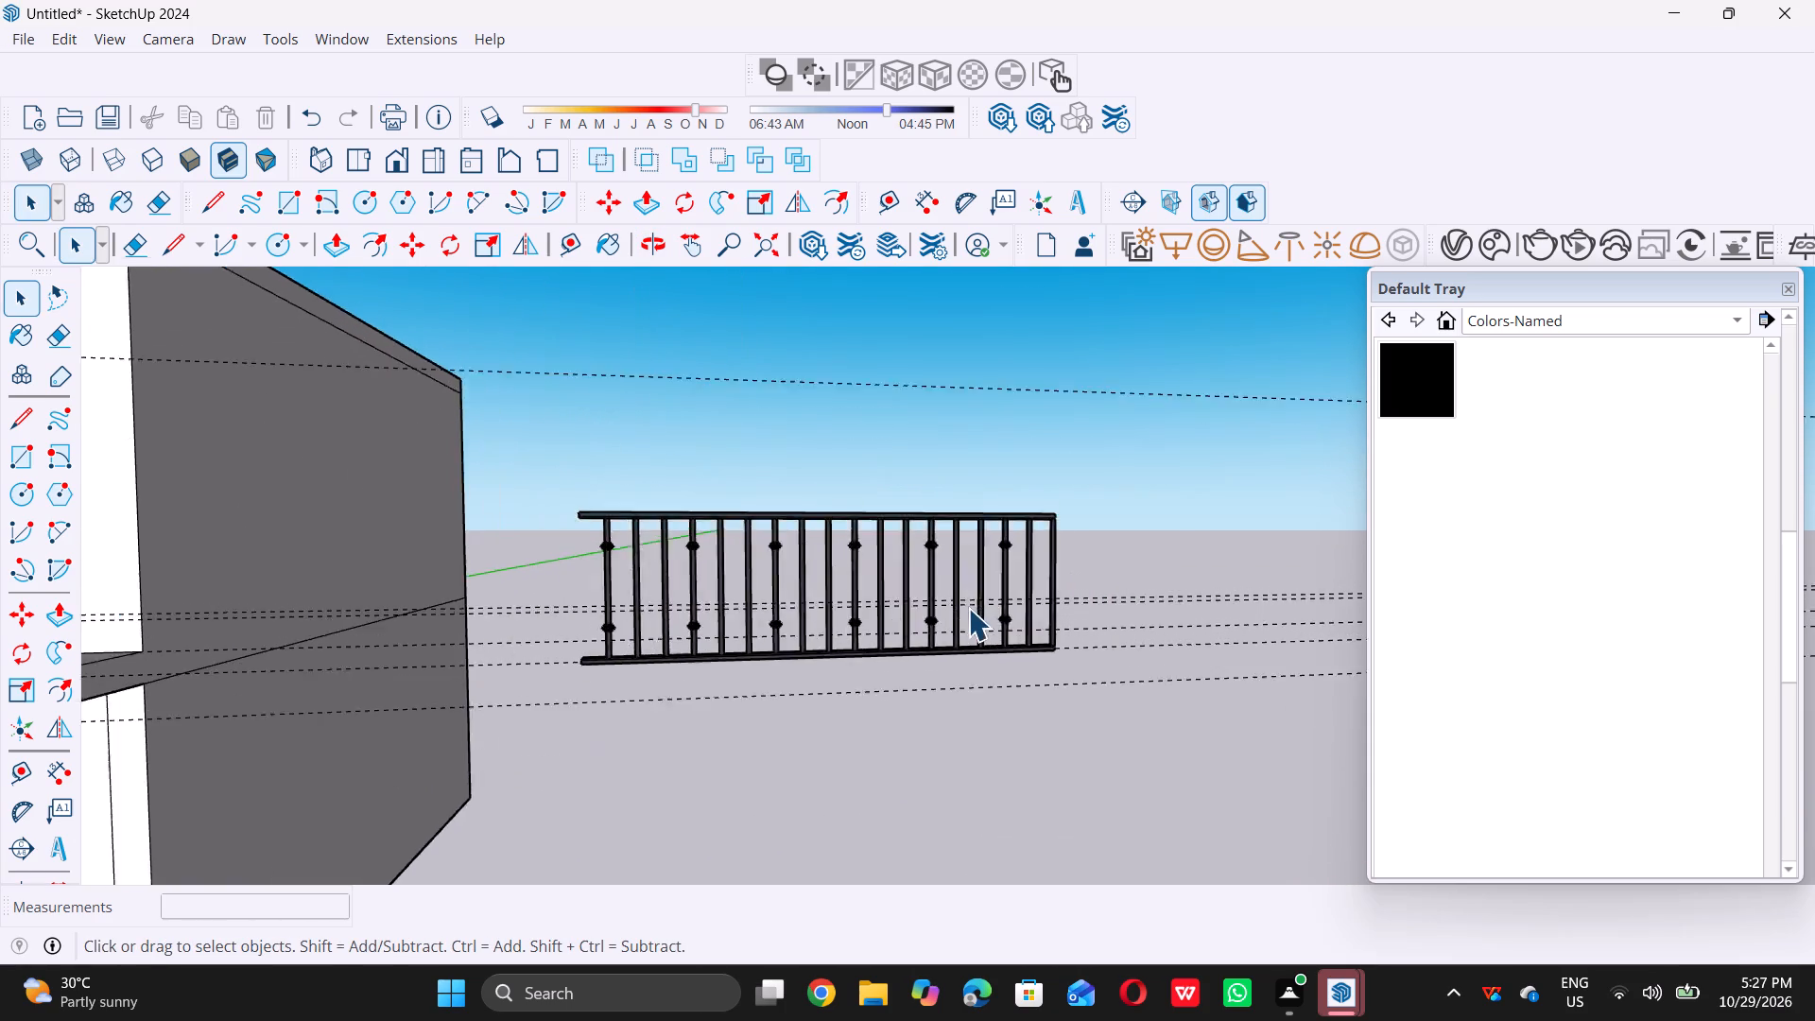
scroll(968, 608, "up", 2)
scroll(968, 608, "down", 4)
middle_click_drag(957, 612, 924, 608)
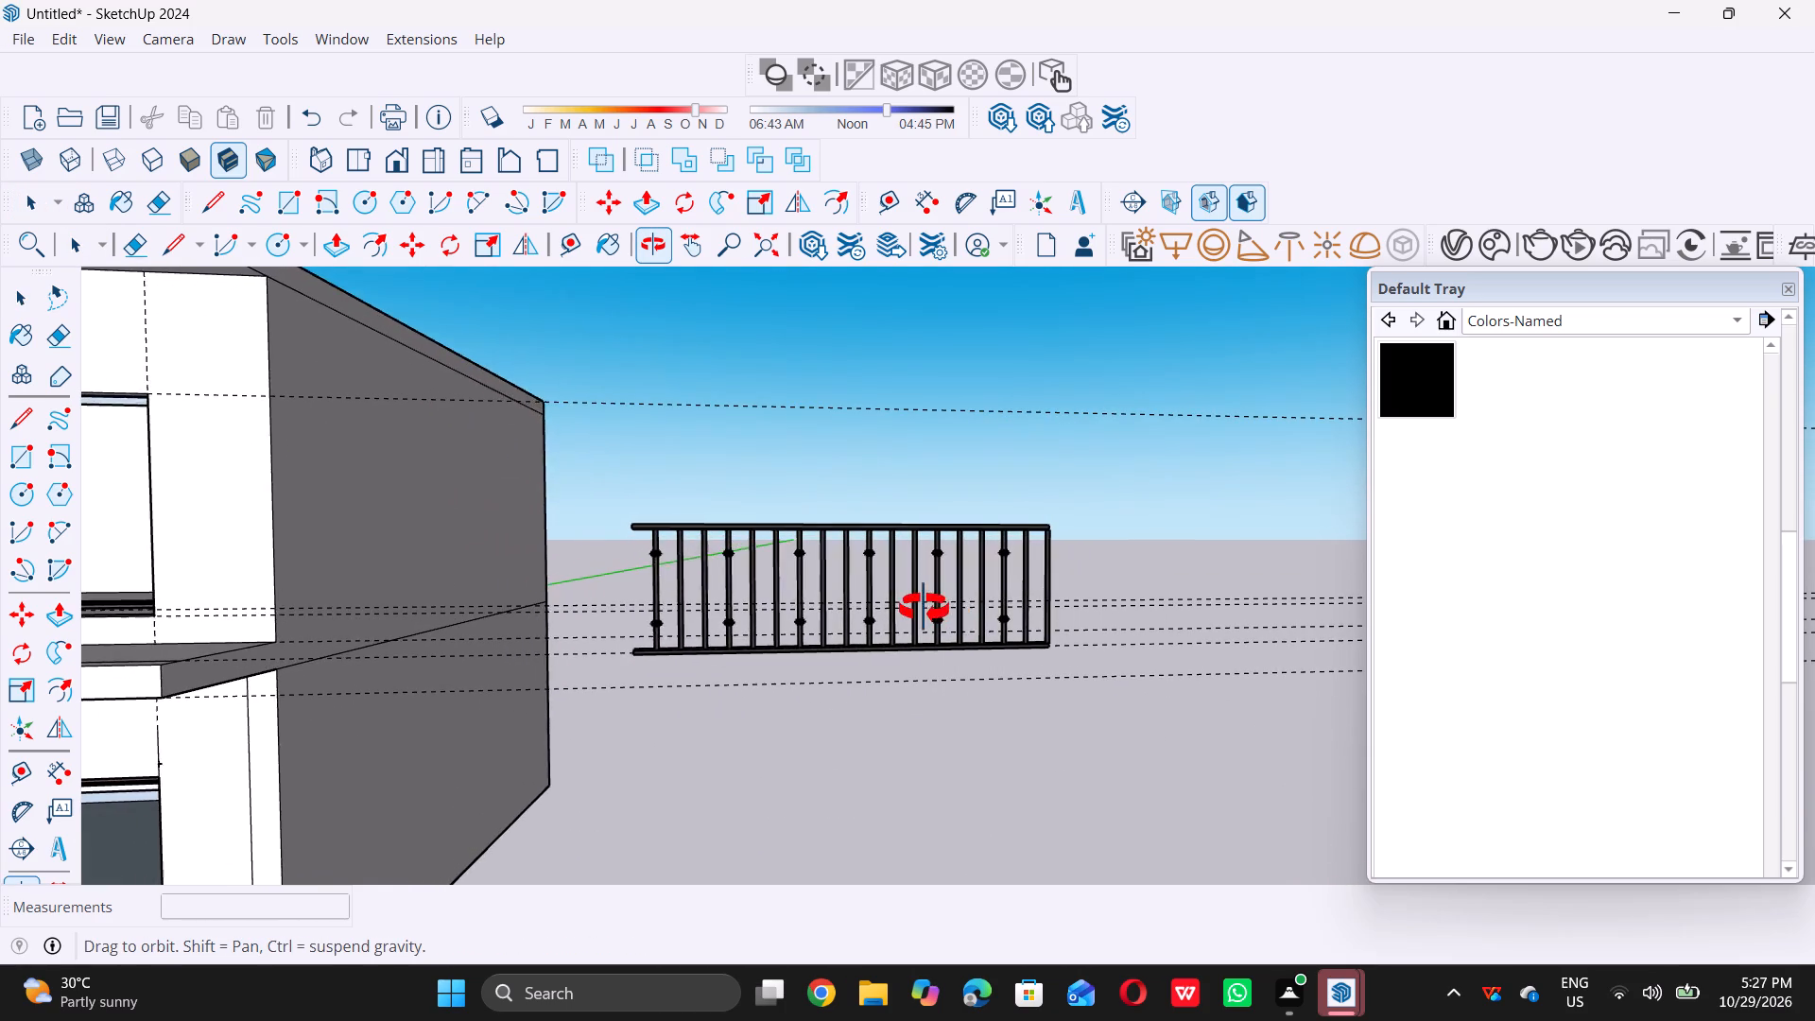
middle_click_drag(924, 608, 857, 627)
scroll(1051, 562, "up", 5)
scroll(1052, 561, "down", 6)
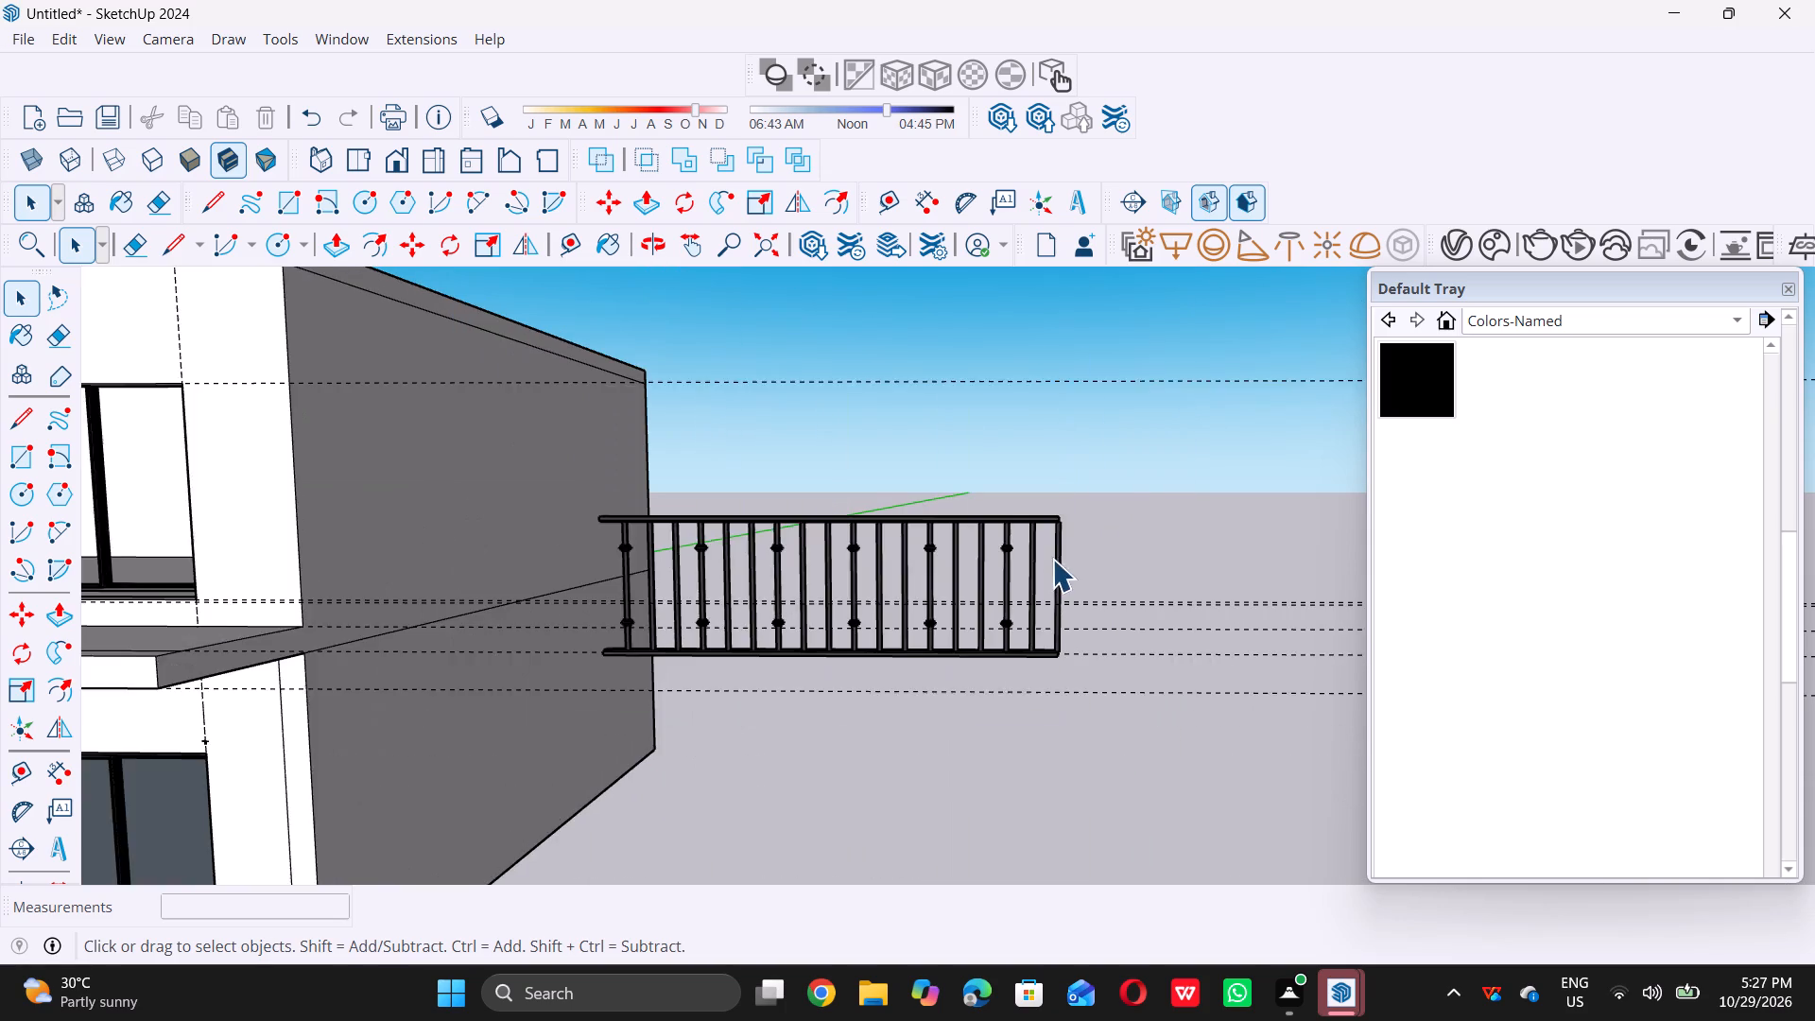
Open the spare railing for editing, check a plain baluster and the bottom rail as separate parts, and close it.
double_click(670, 645)
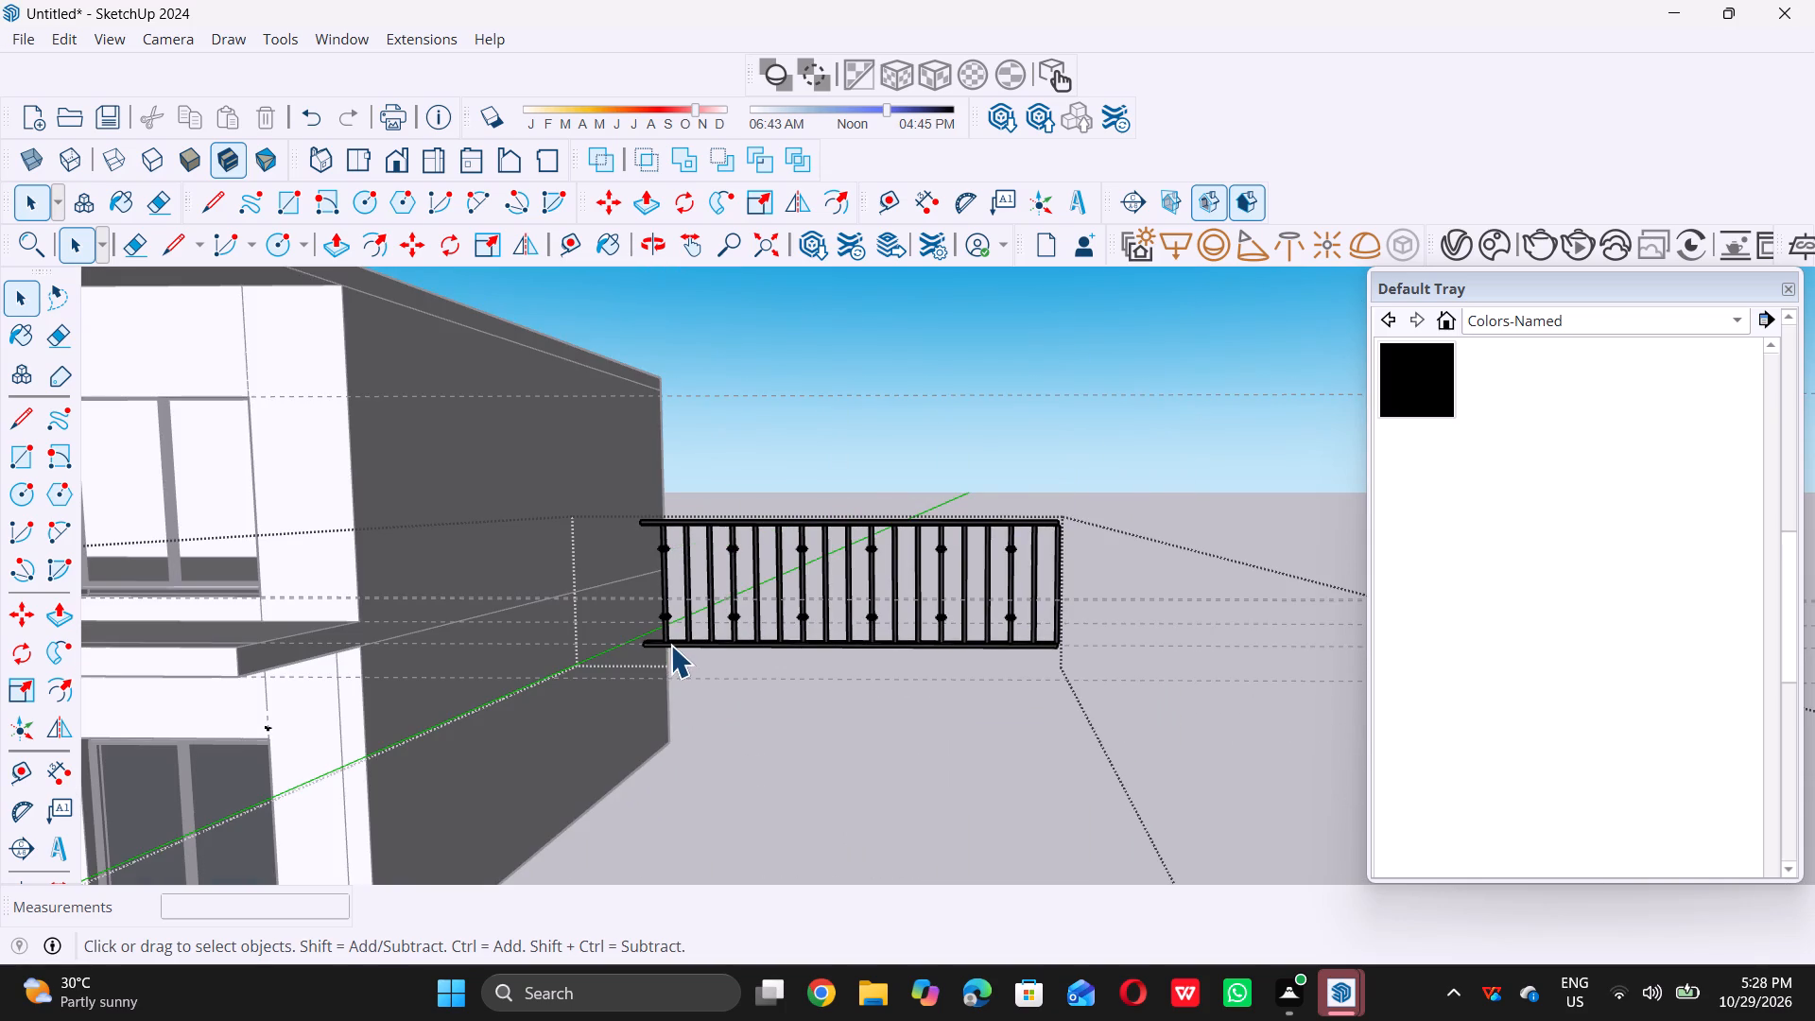
double_click(714, 735)
left_click(697, 651)
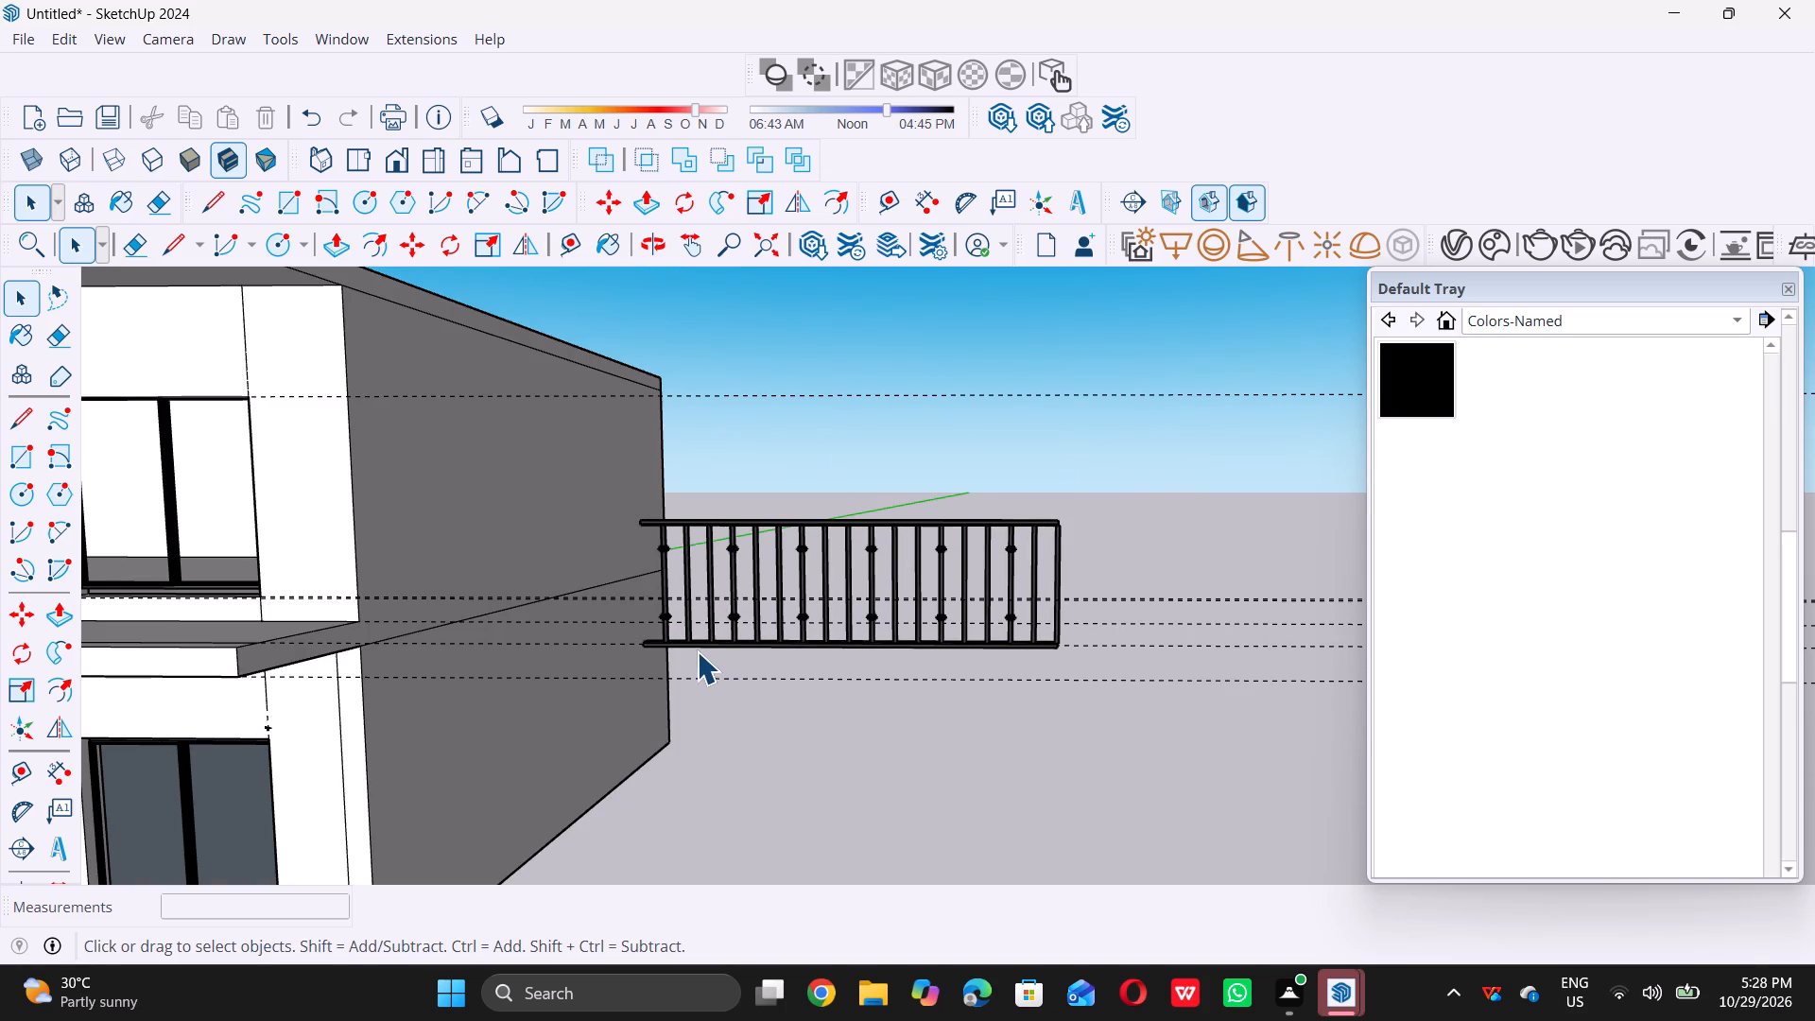
triple_click(707, 646)
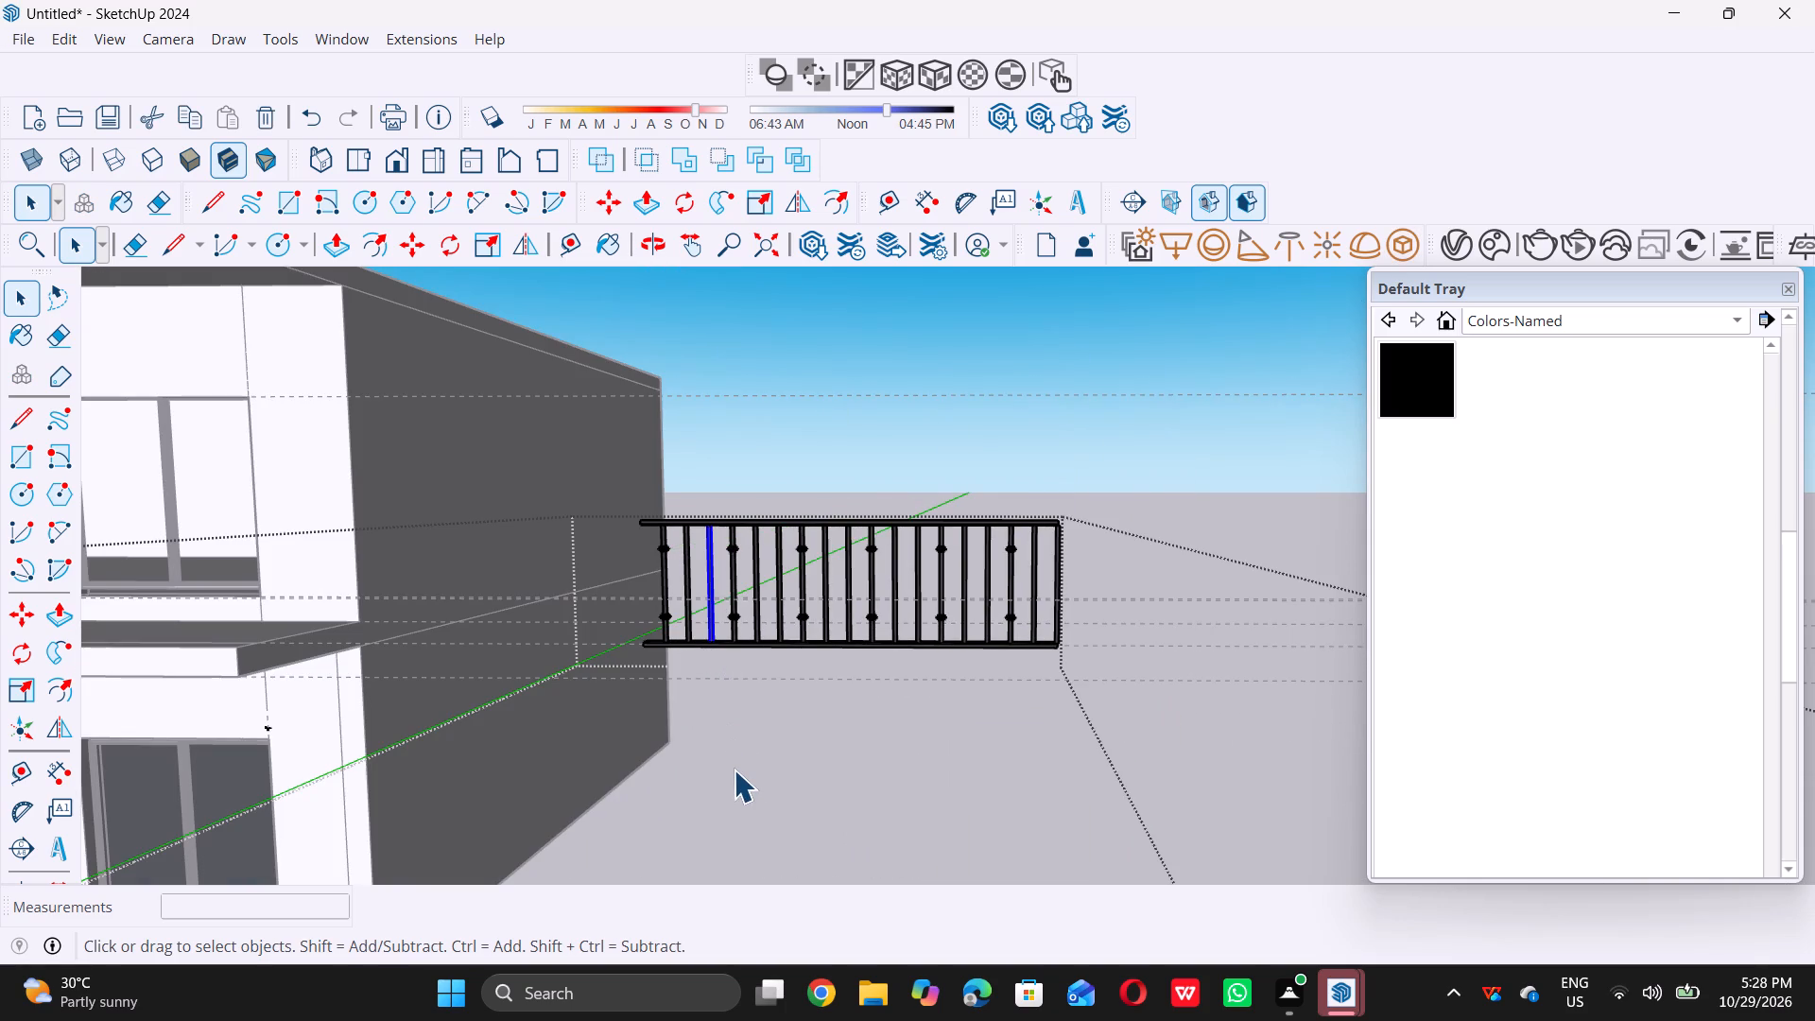
double_click(734, 770)
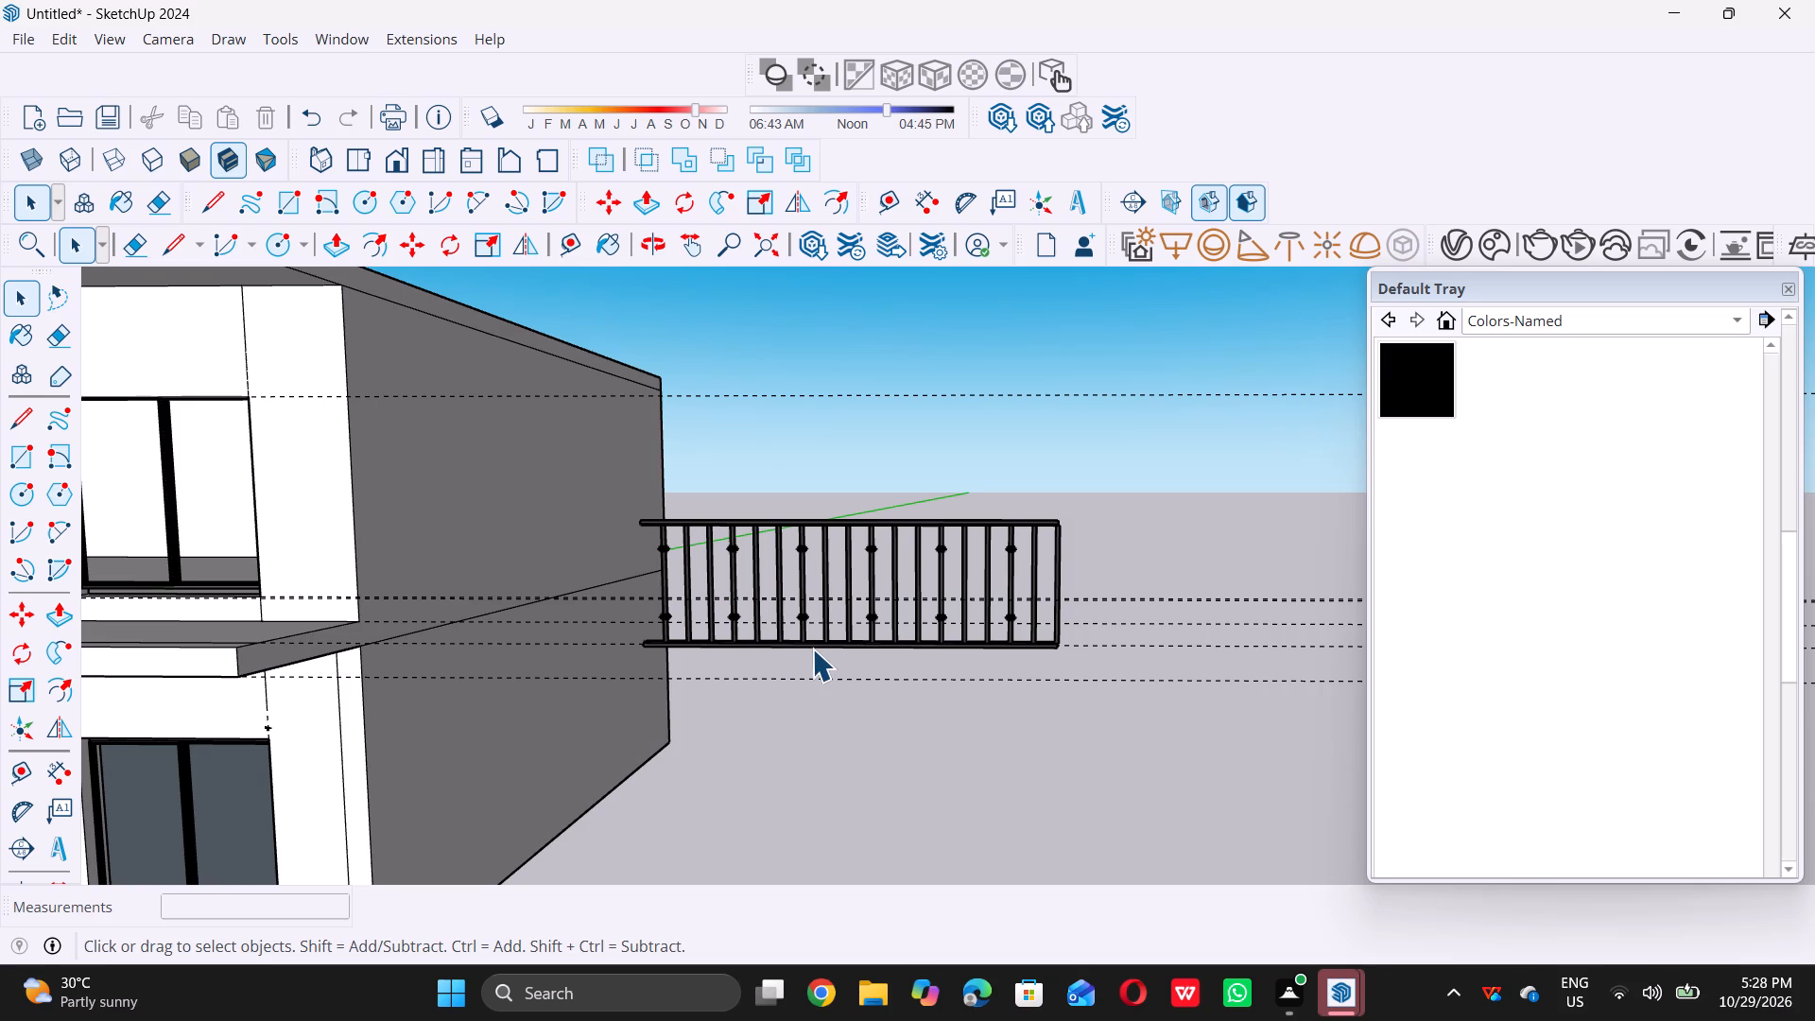
triple_click(812, 649)
left_click(771, 777)
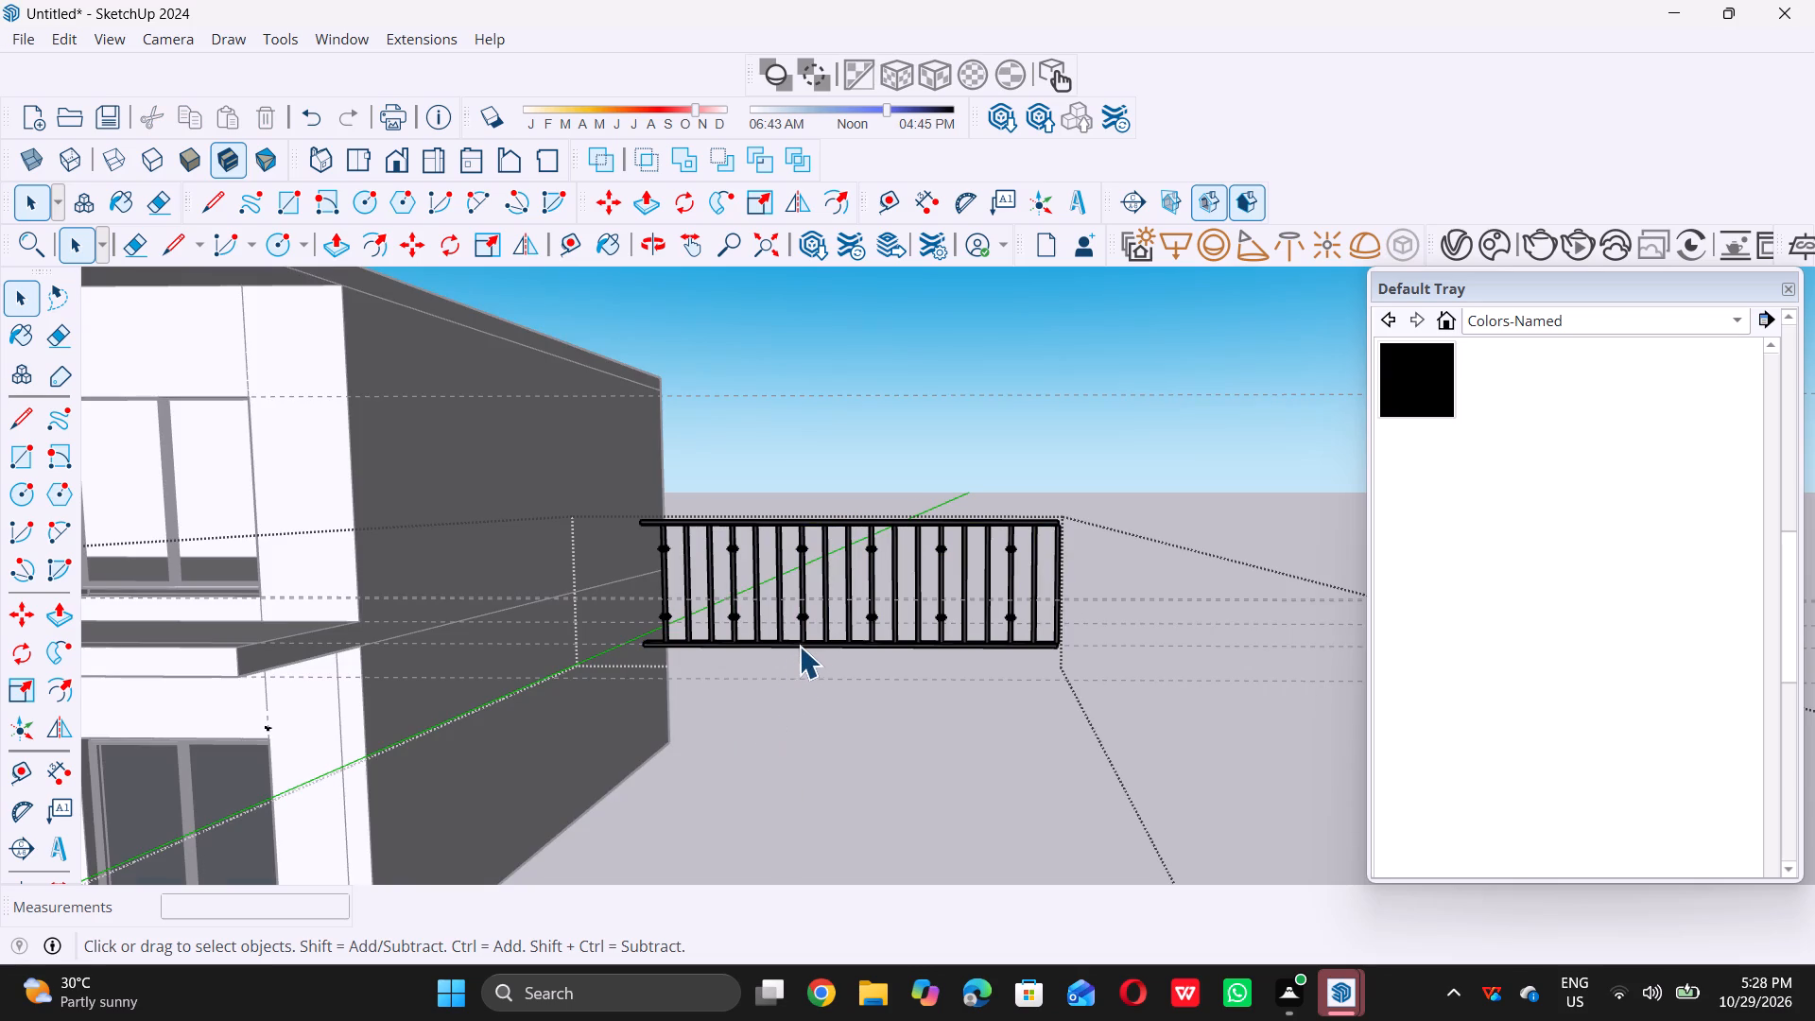
left_click(802, 649)
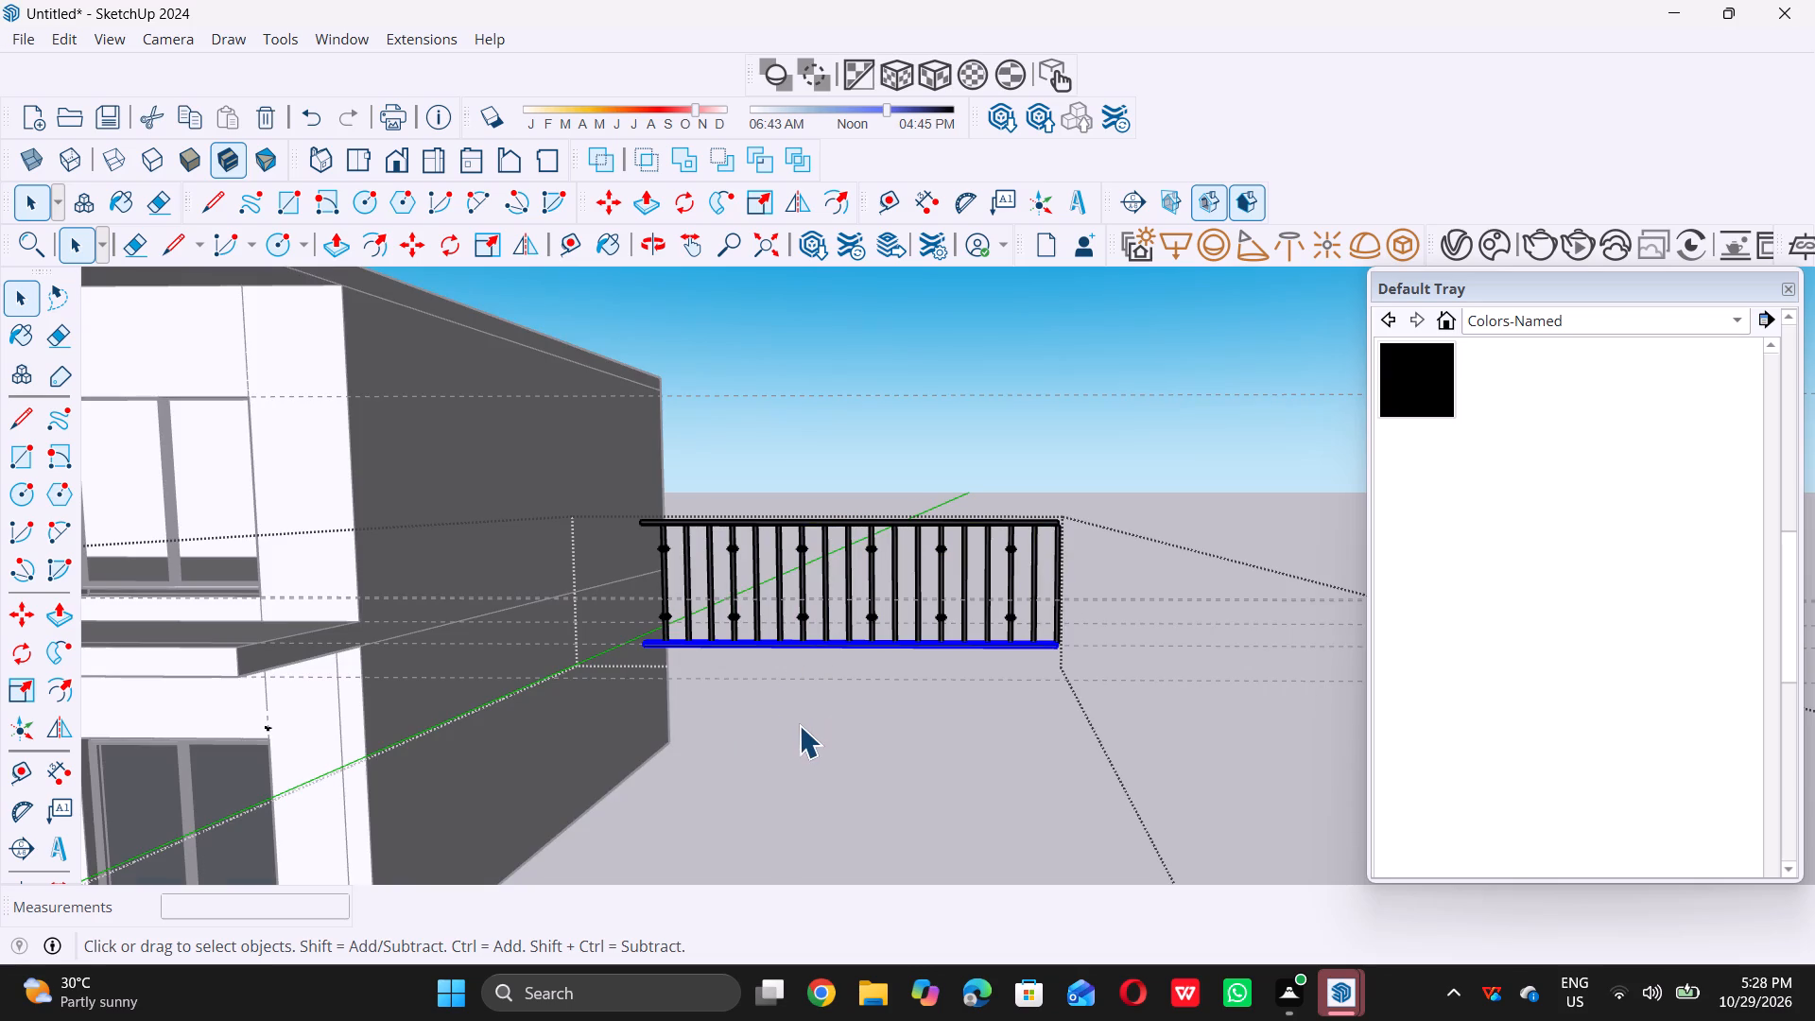
triple_click(801, 718)
double_click(801, 718)
triple_click(801, 718)
left_click(801, 718)
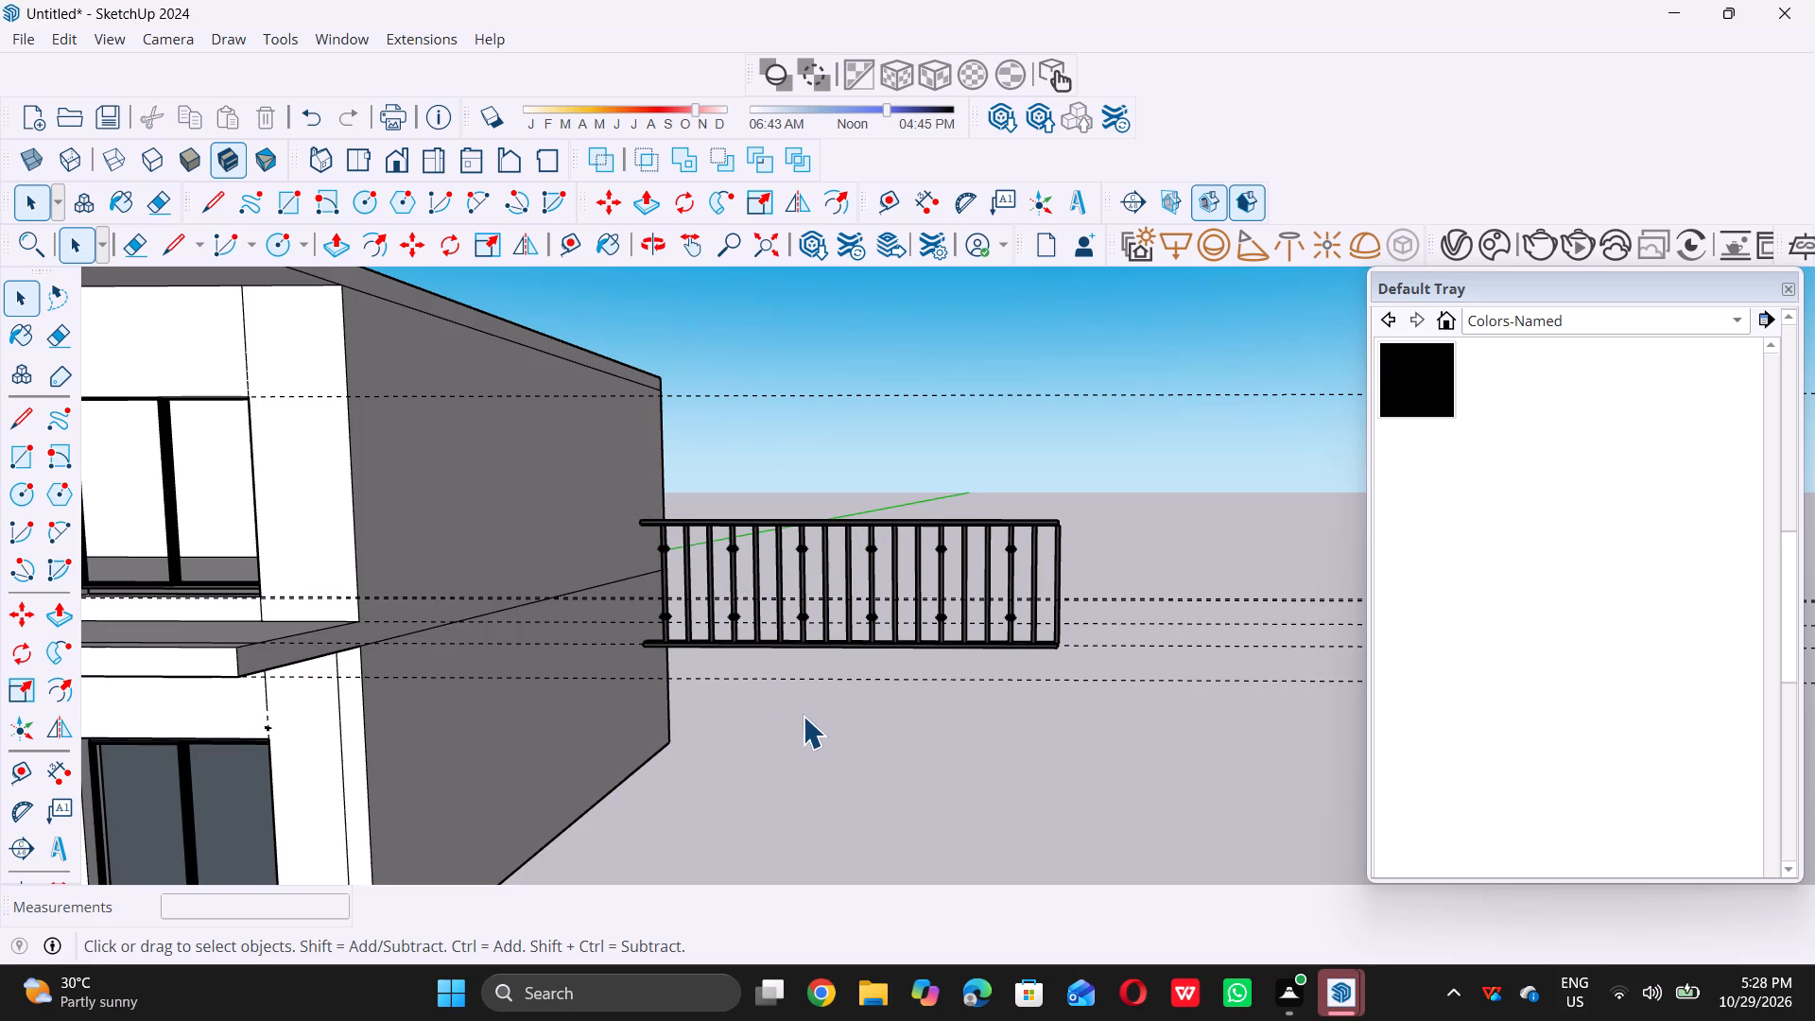
Move the spare railing about 21' 2" by its bottom rail's inner end corner onto the right balcony slab, against the central wall.
triple_click(805, 647)
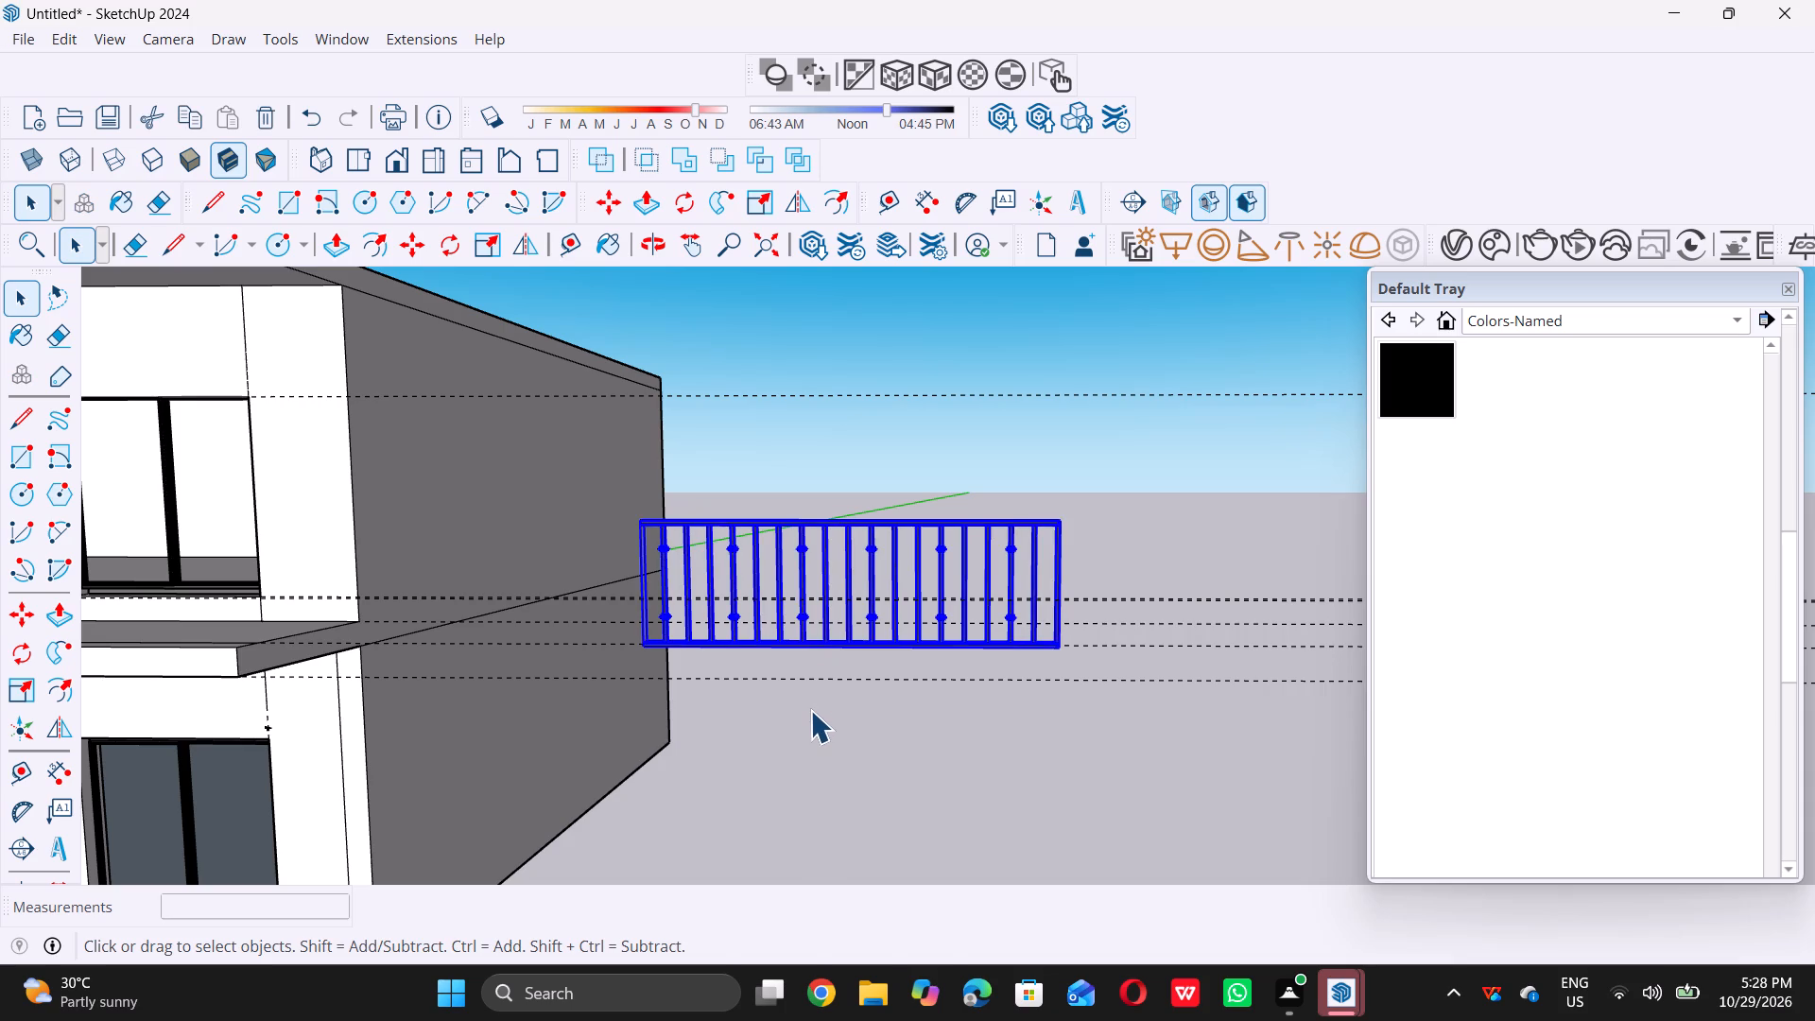
key("m")
scroll(635, 493, "up", 2)
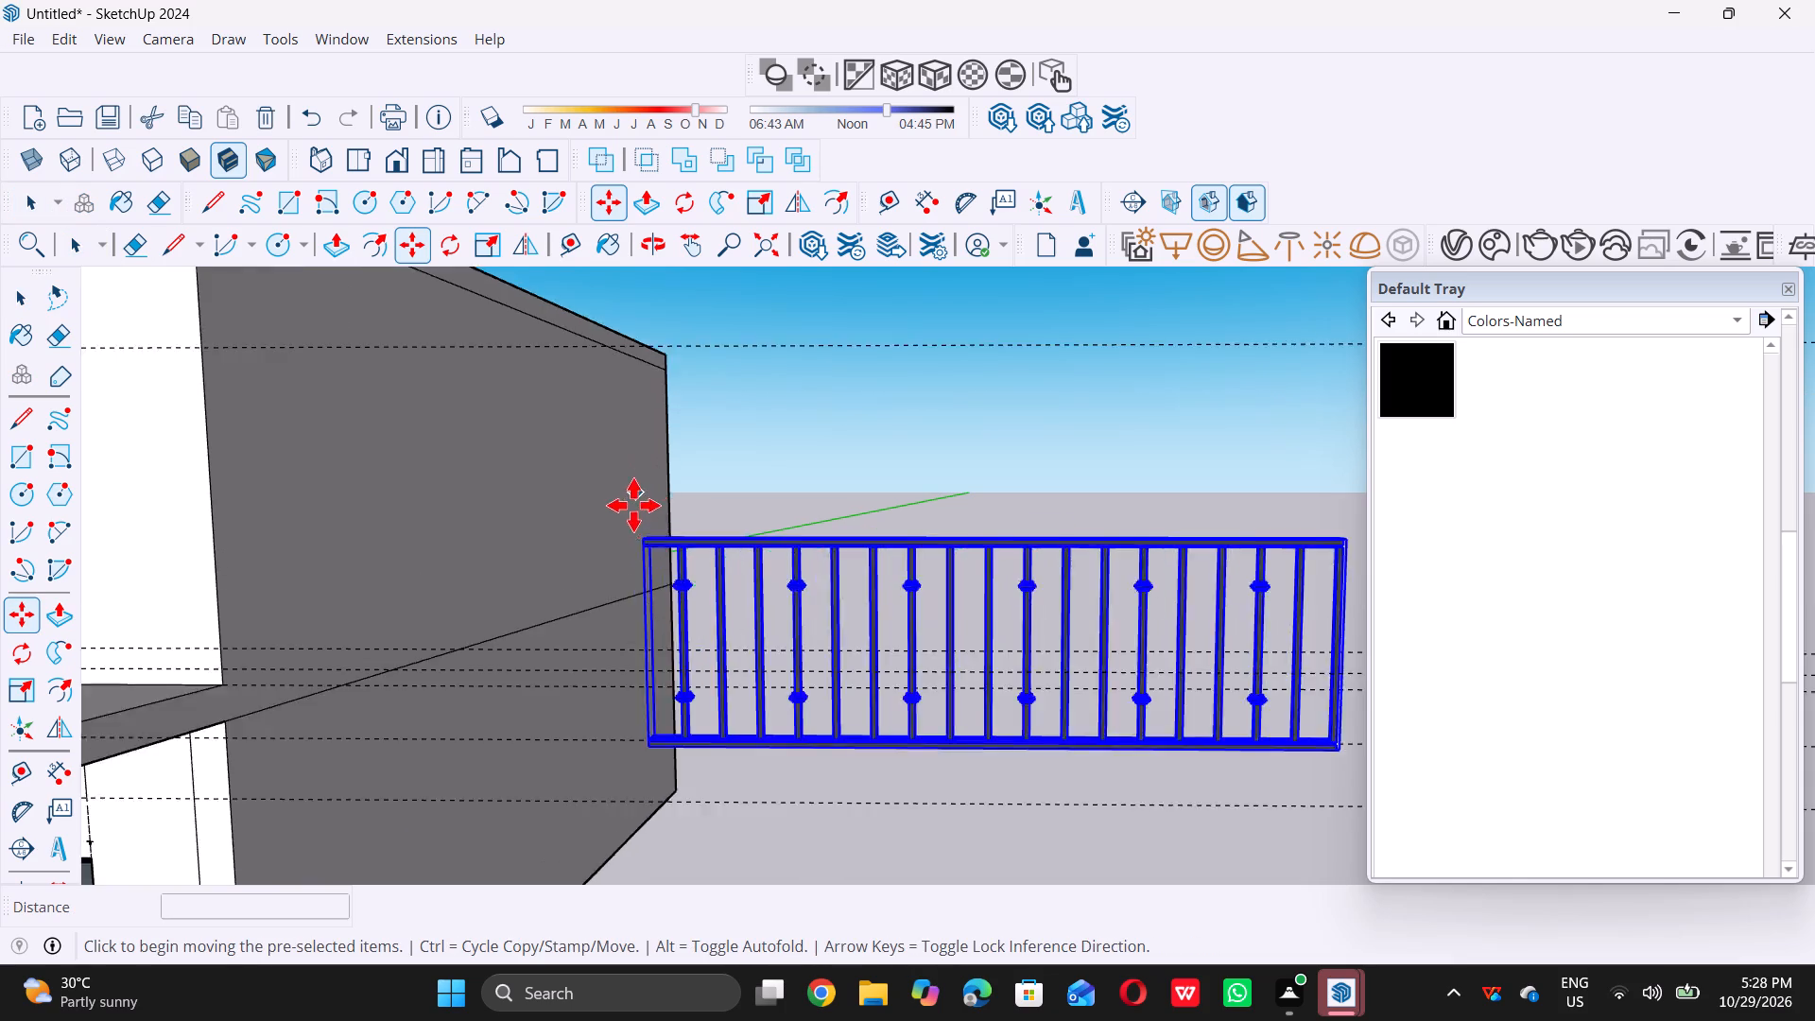
scroll(633, 505, "up", 2)
scroll(654, 580, "up", 5)
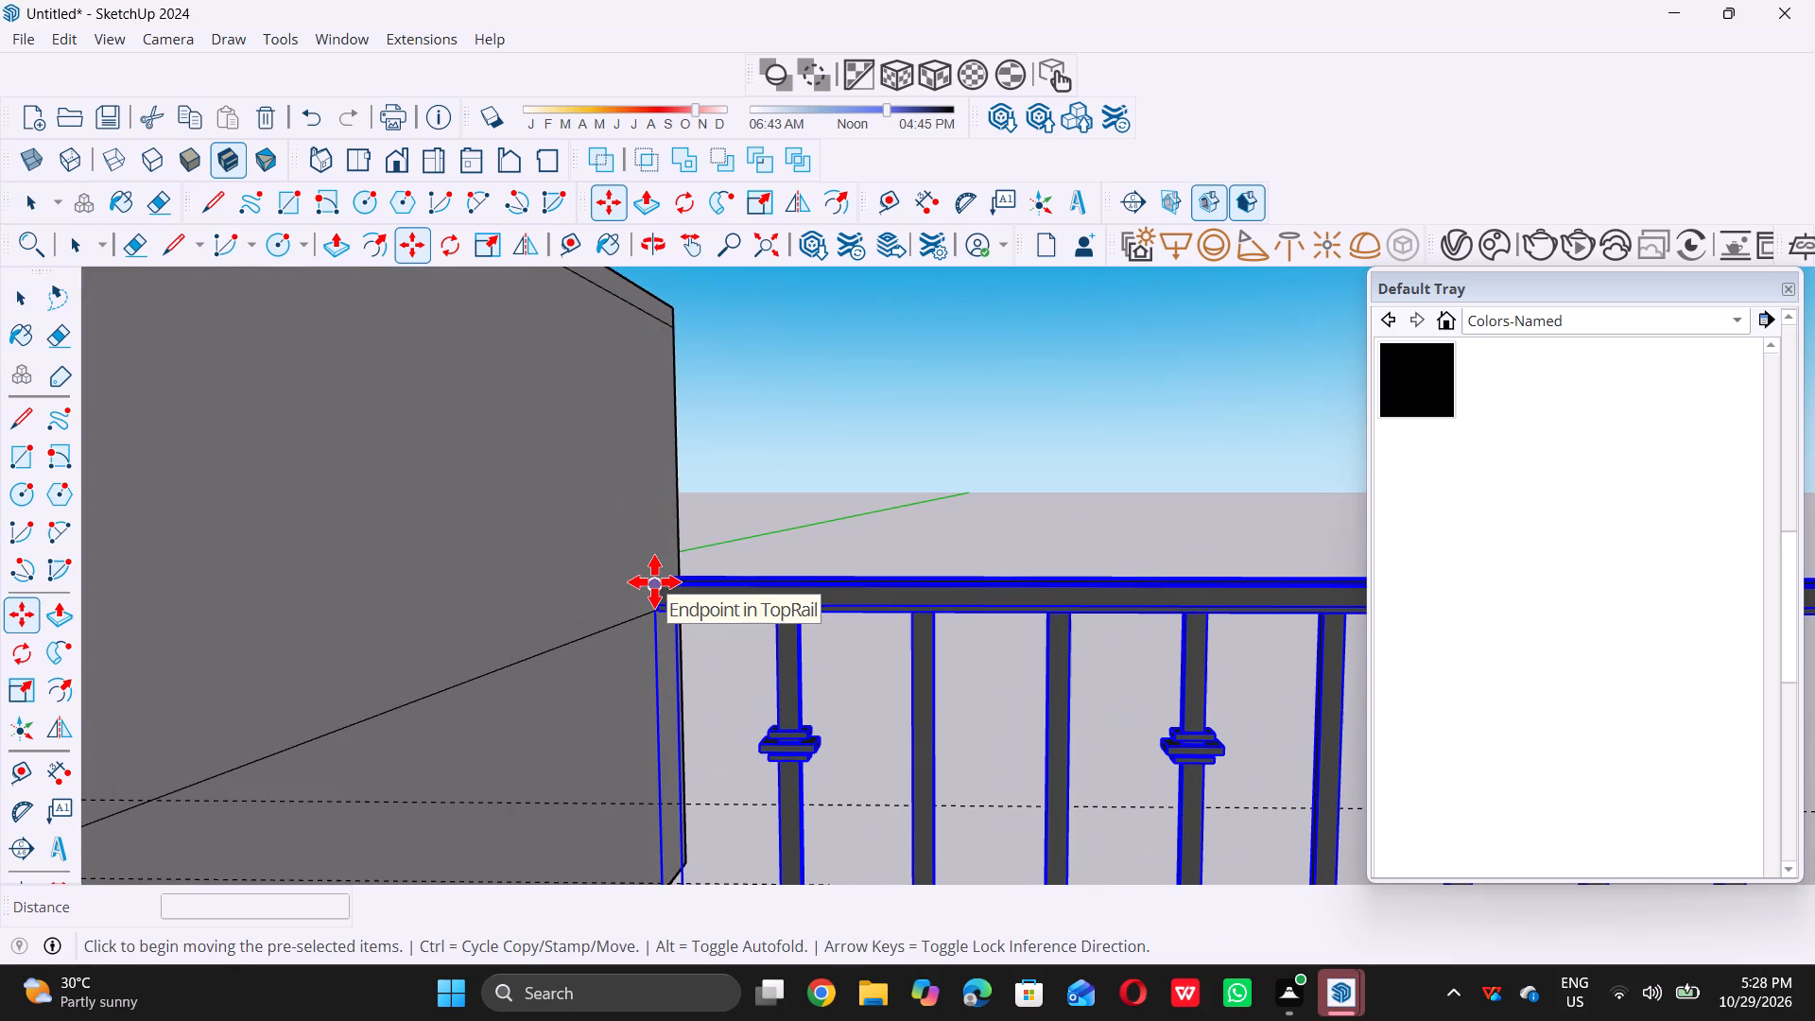
scroll(655, 583, "down", 10)
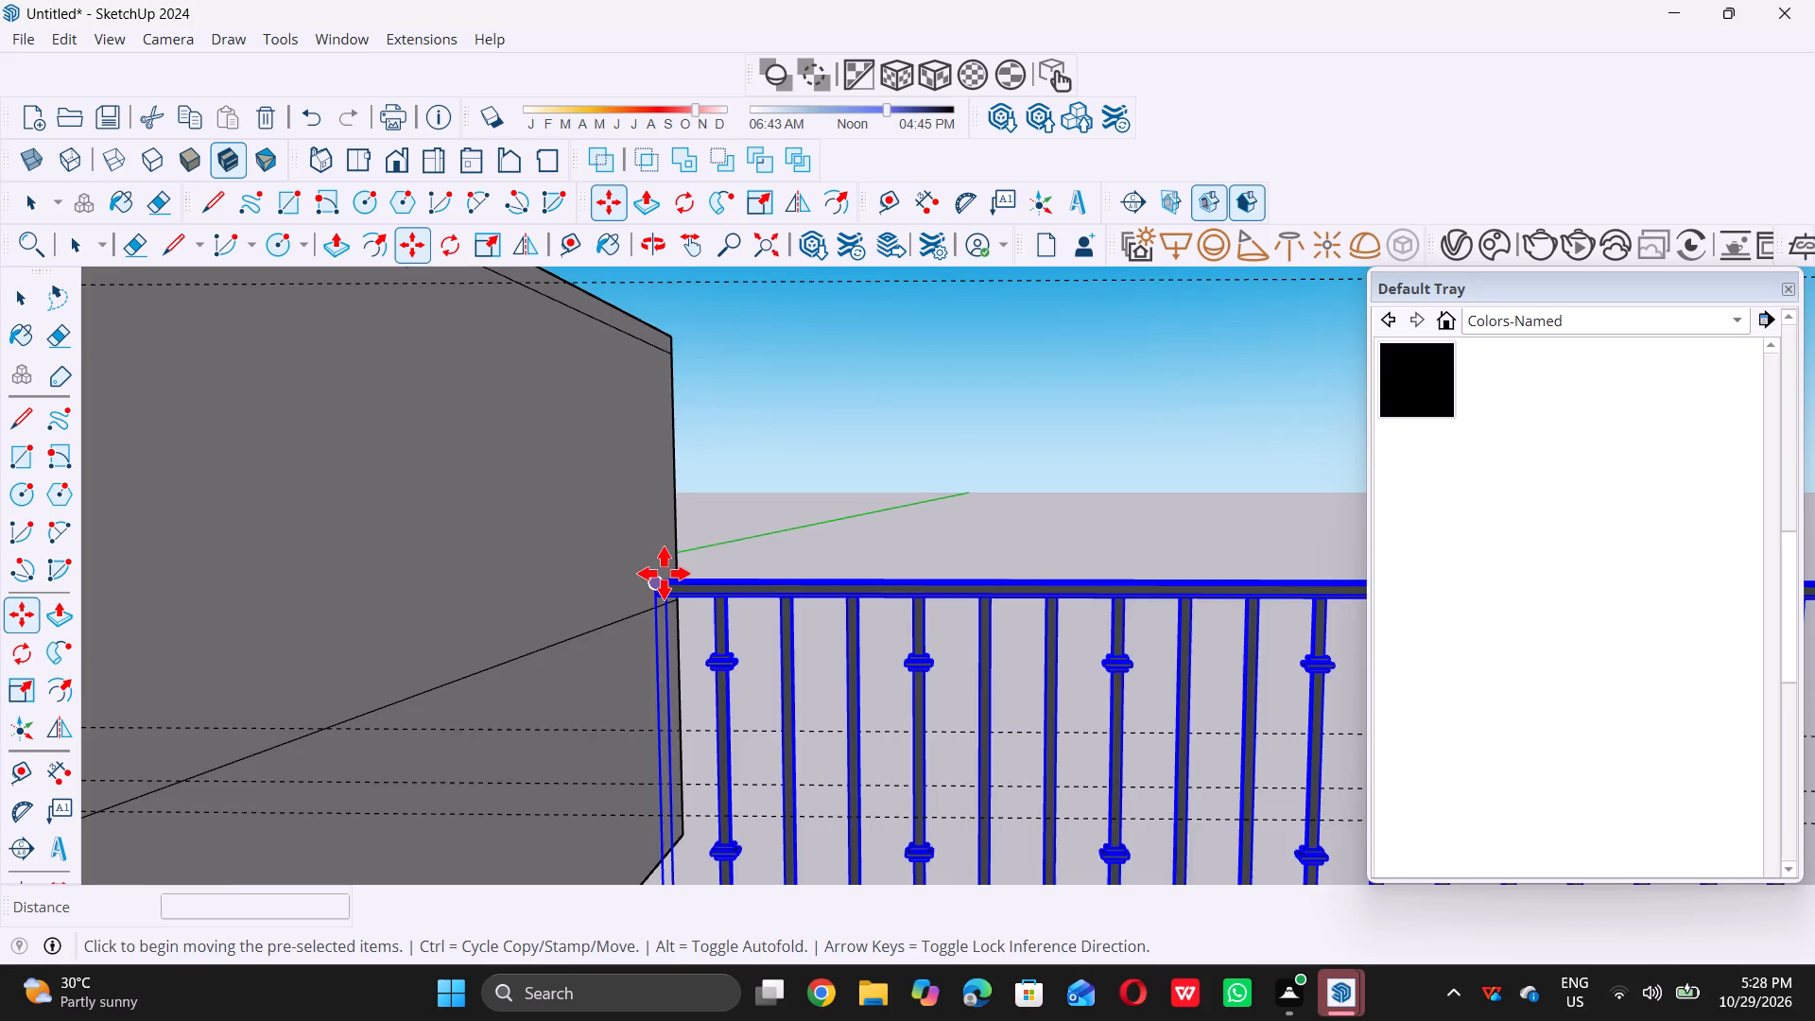
scroll(664, 573, "down", 5)
scroll(652, 666, "up", 5)
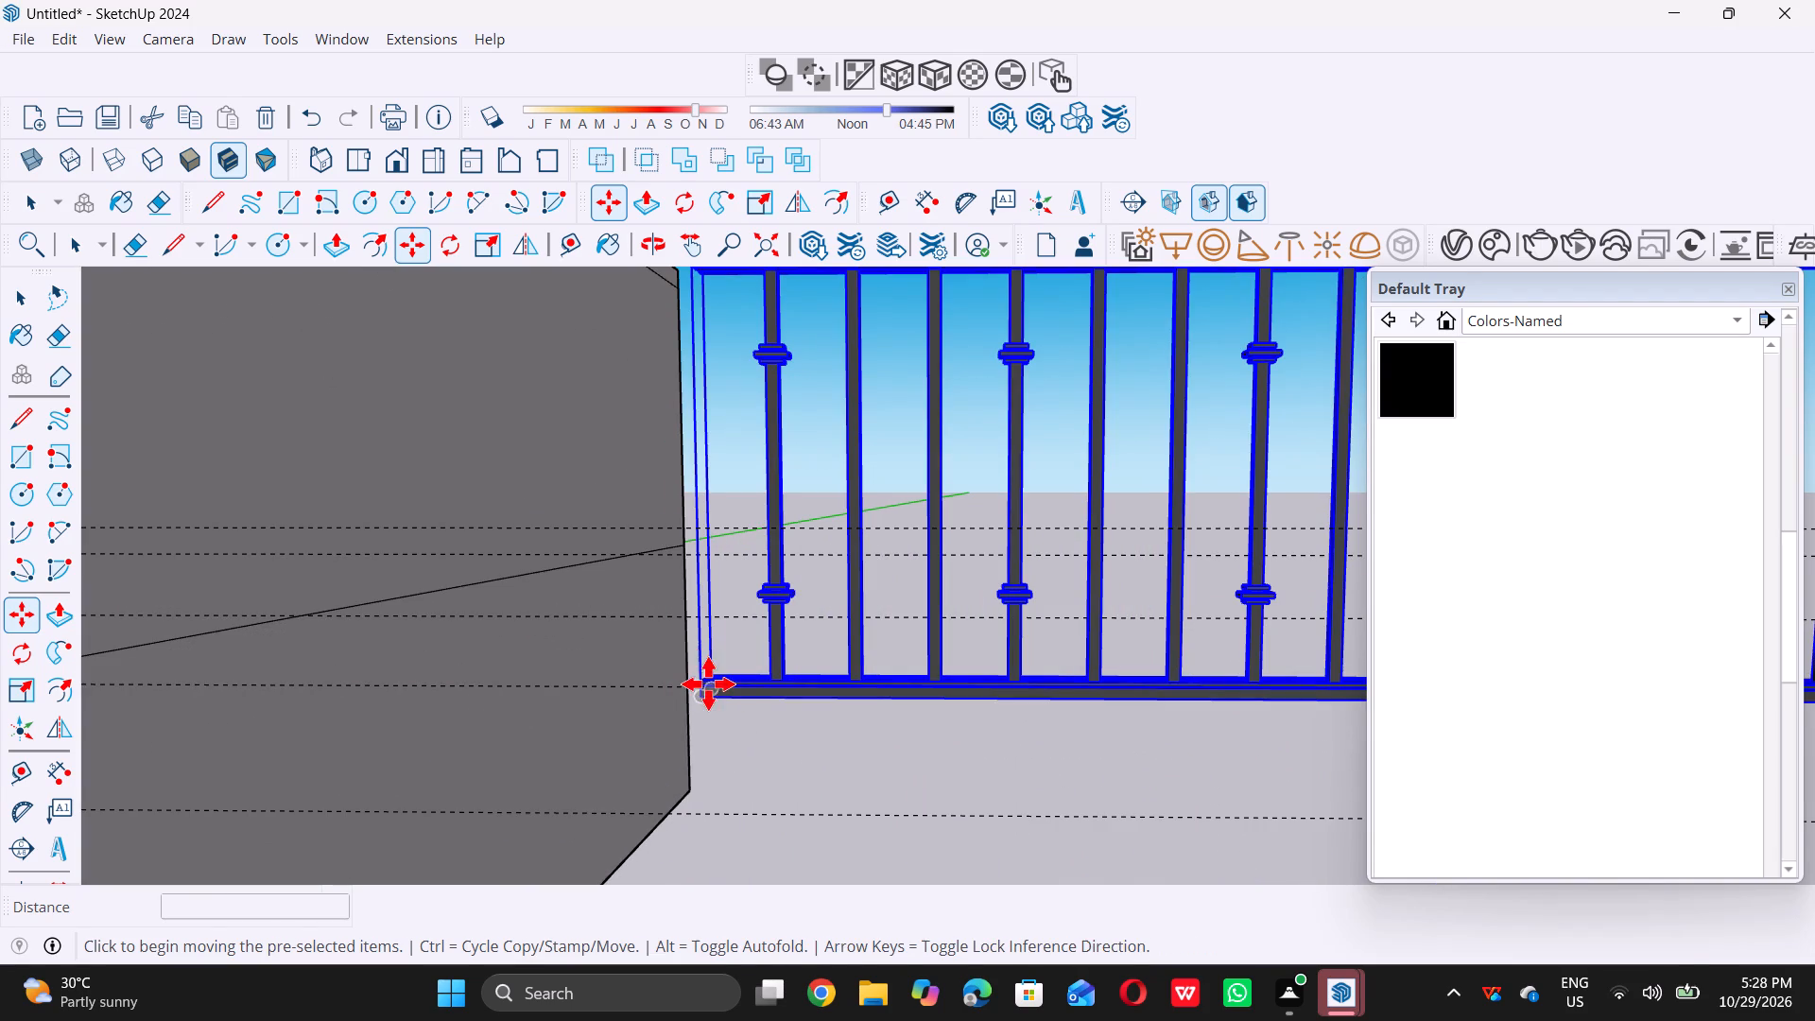
scroll(707, 687, "up", 10)
scroll(693, 702, "down", 4)
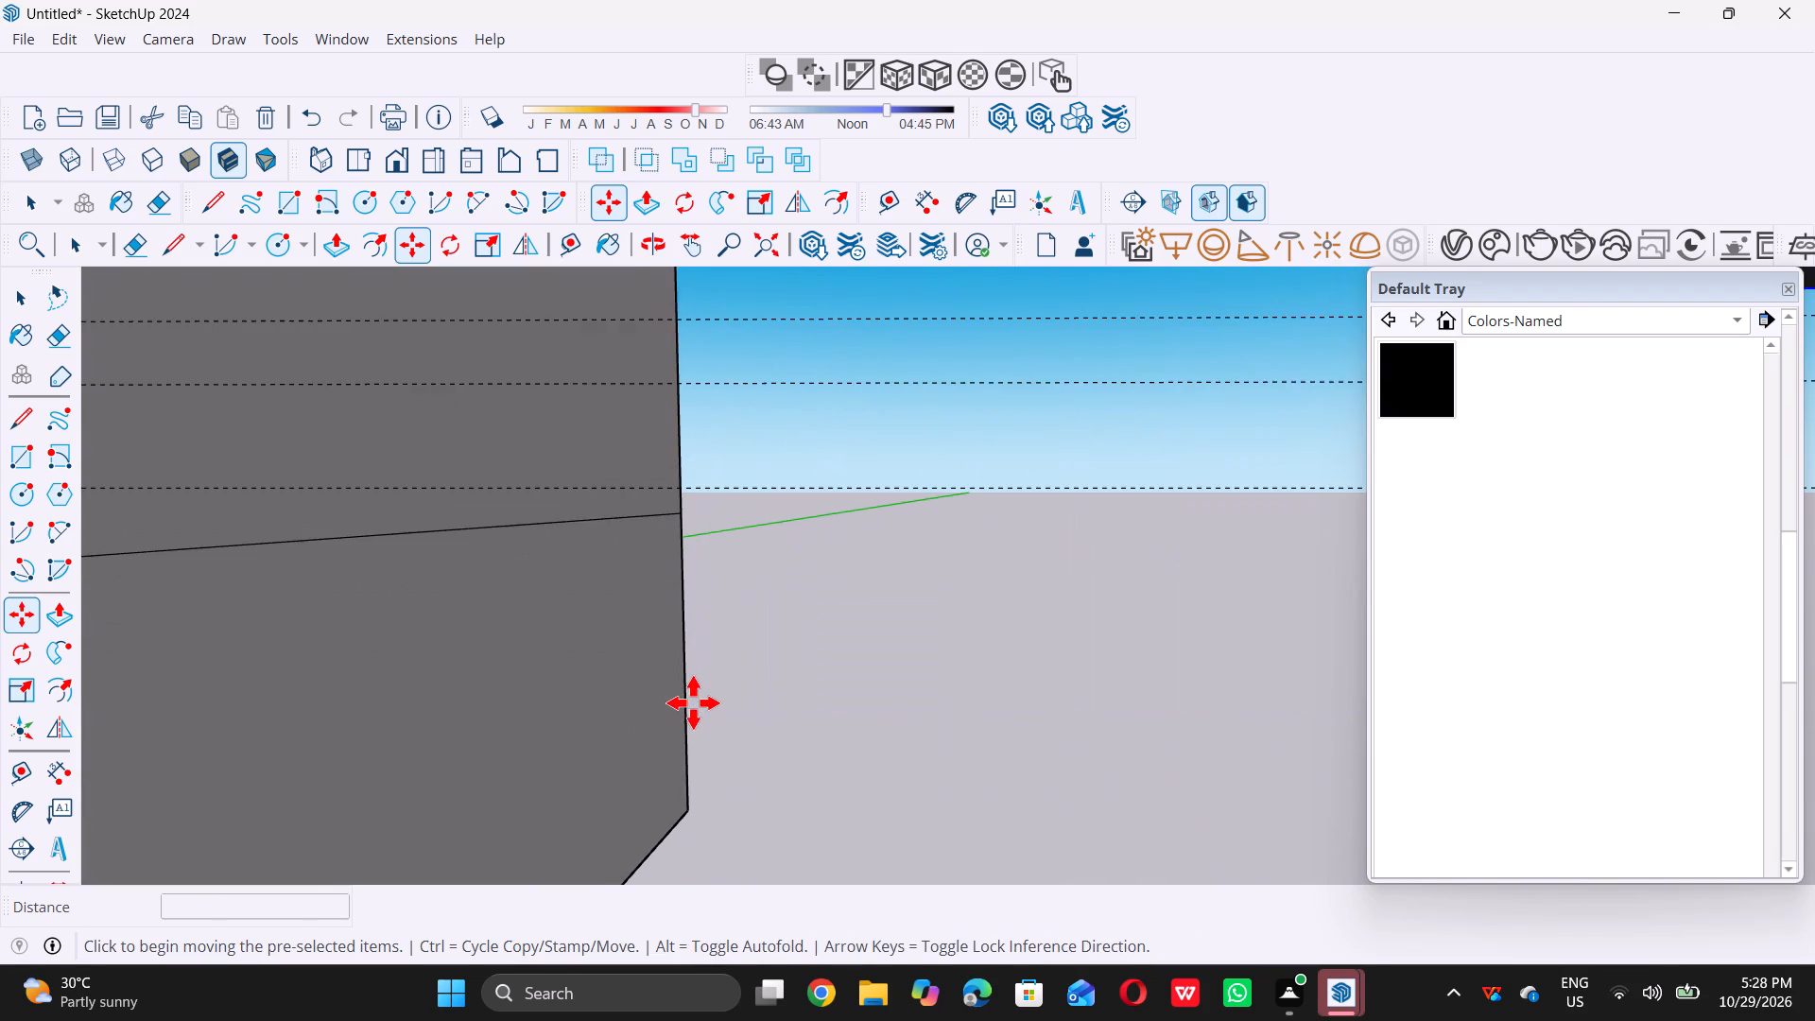
scroll(693, 702, "down", 5)
scroll(695, 712, "up", 1)
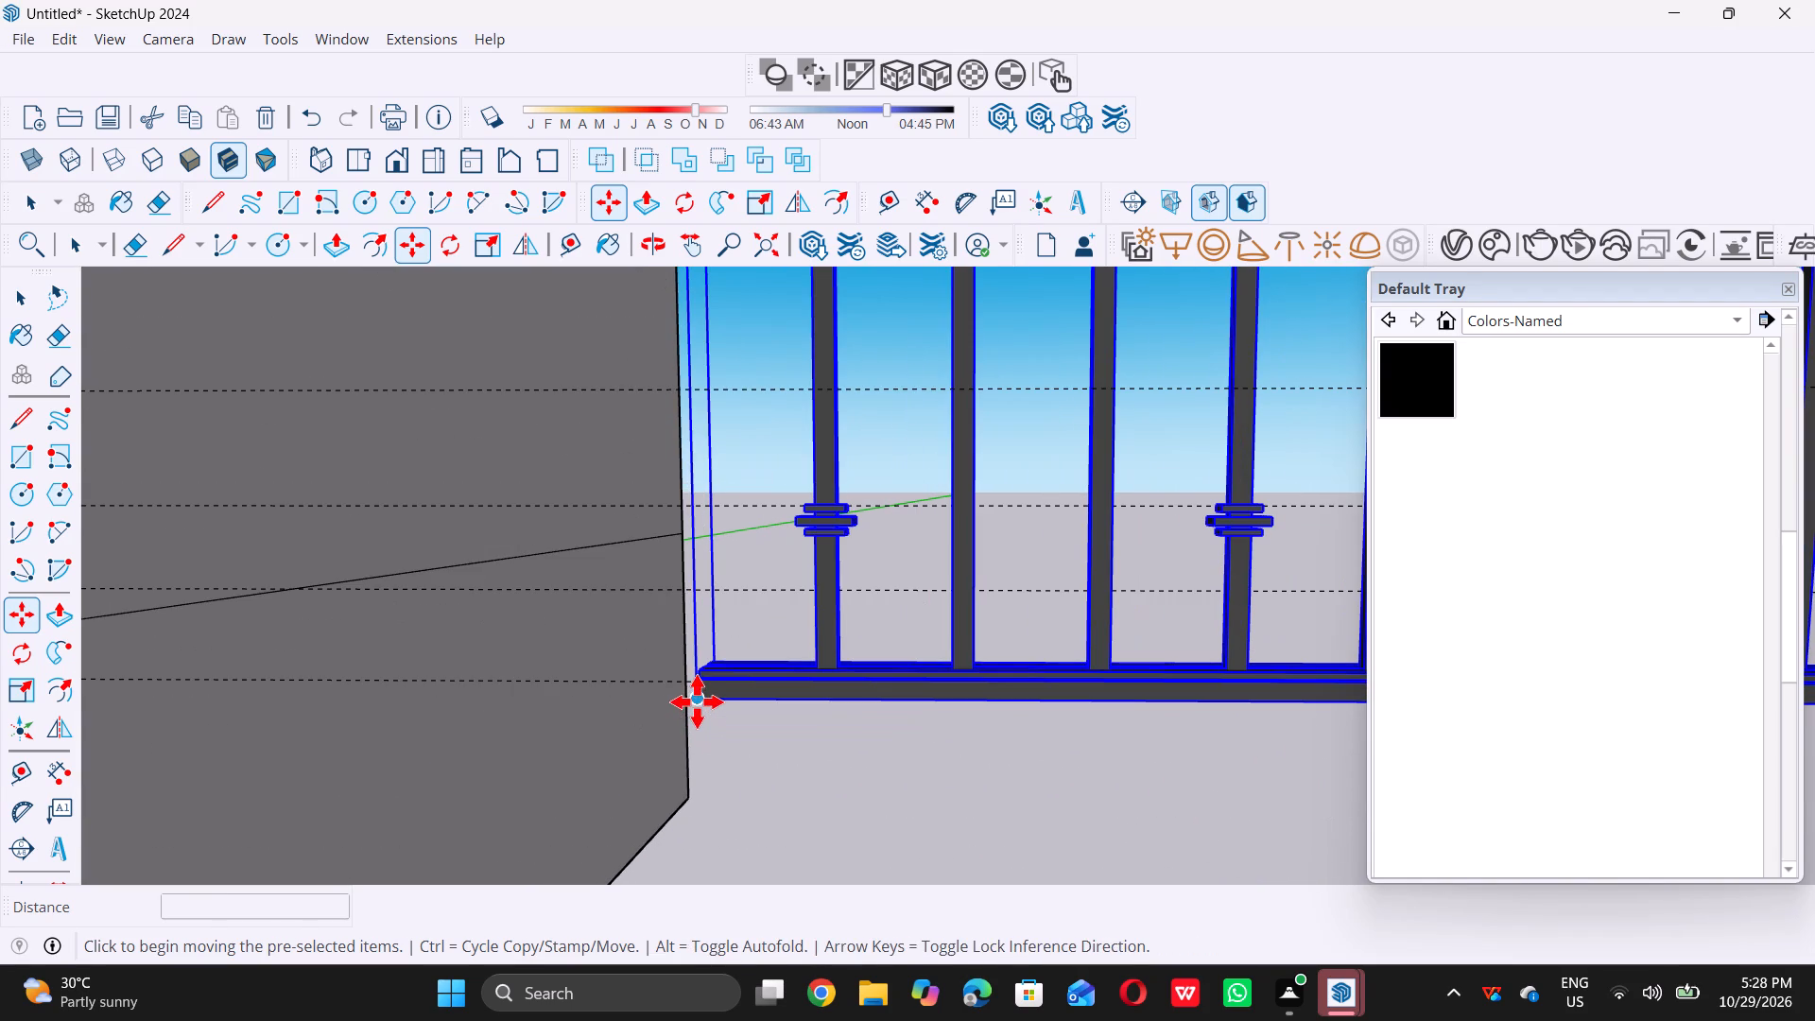
left_click(697, 697)
scroll(697, 697, "down", 12)
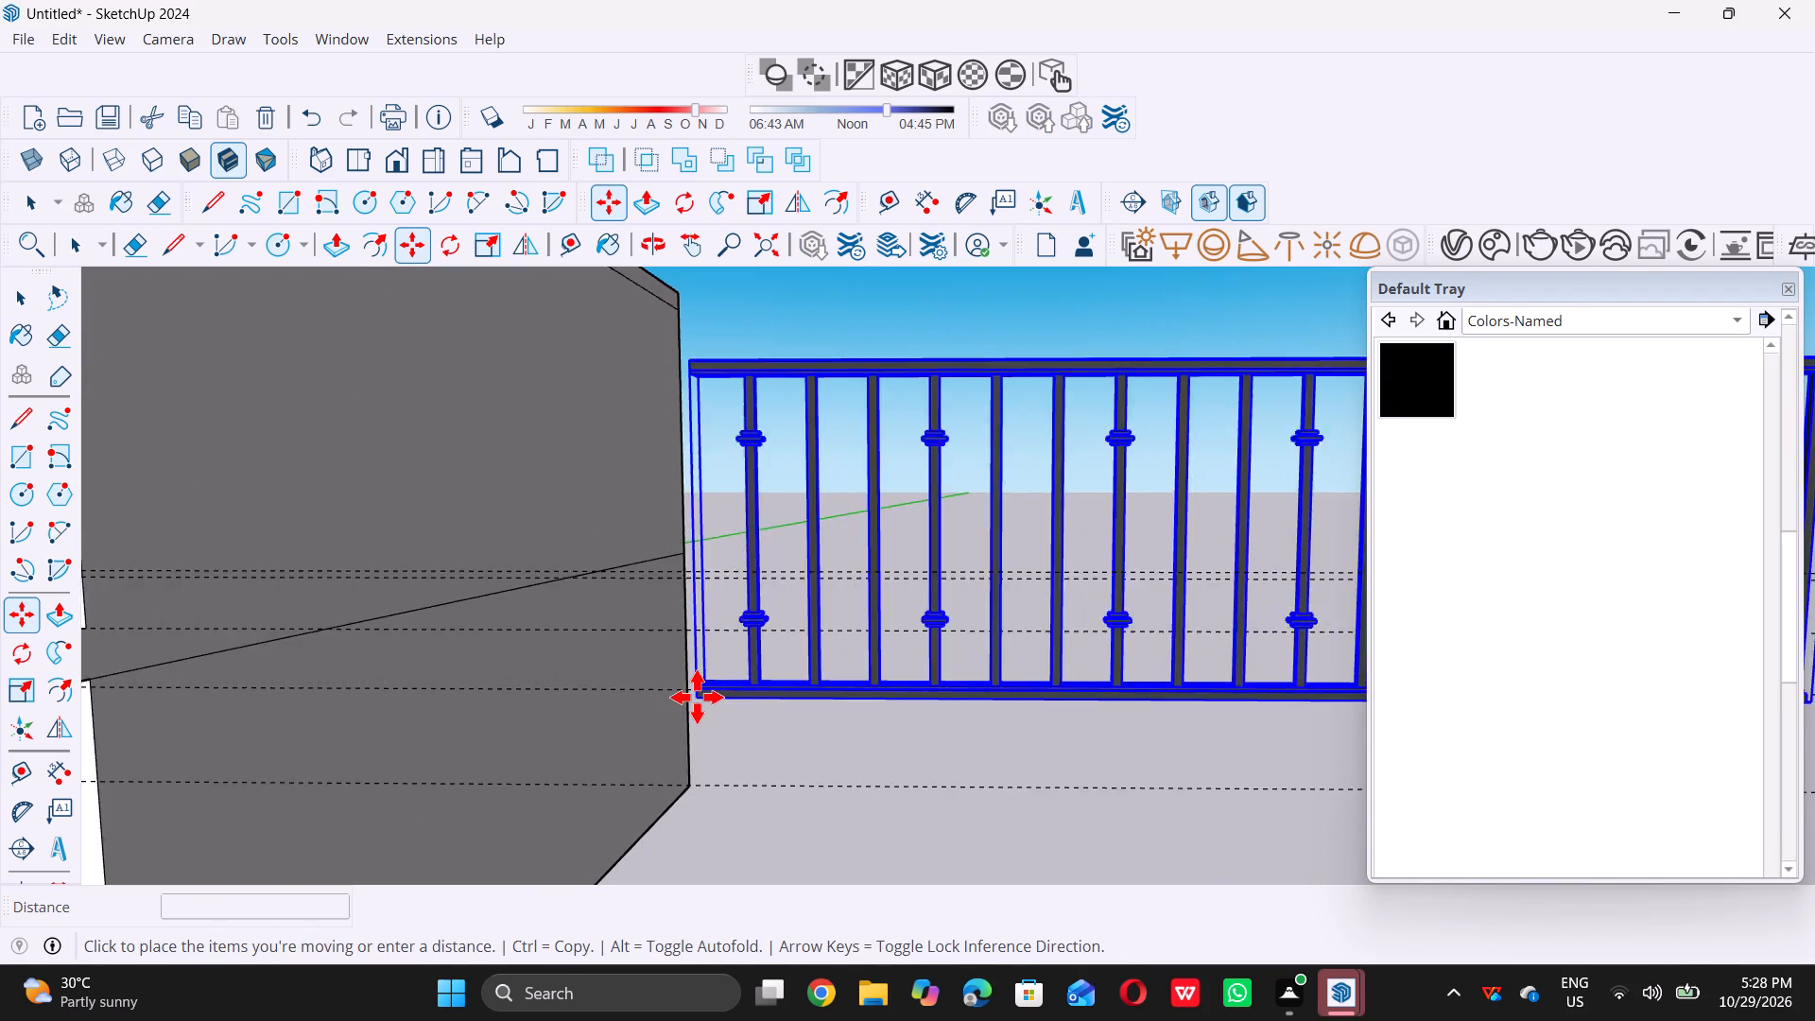
scroll(697, 697, "down", 17)
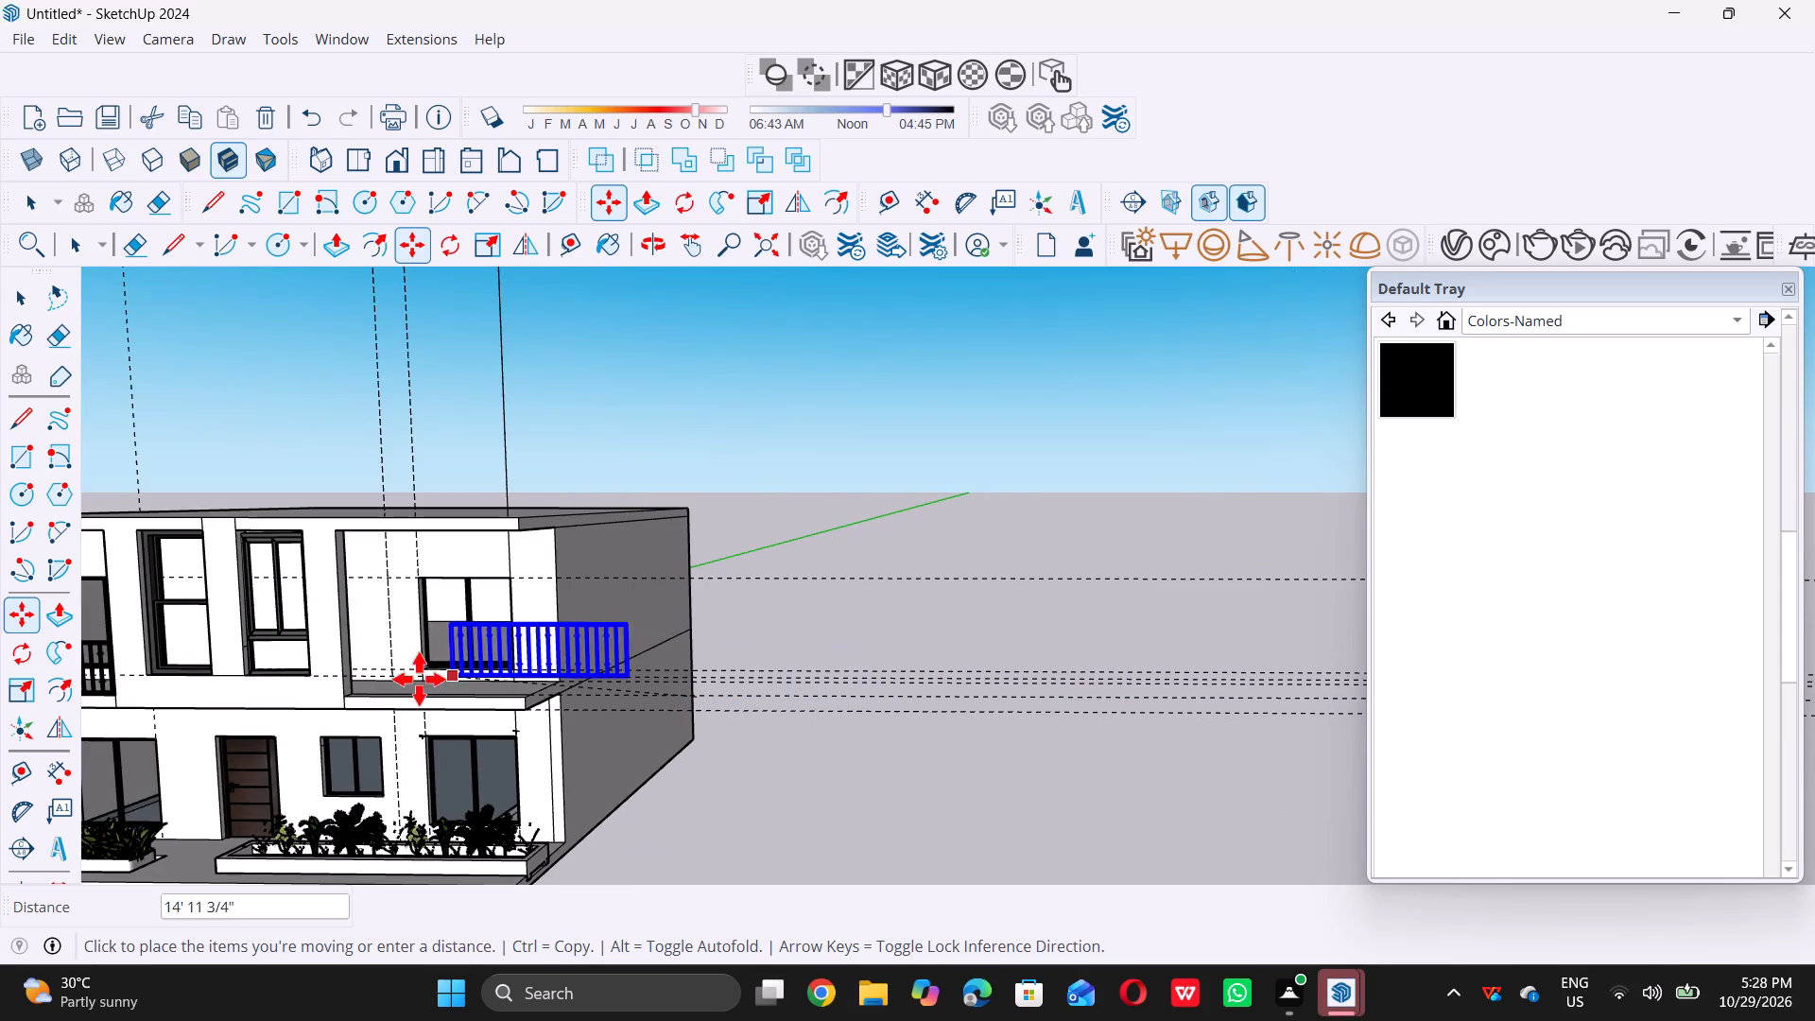
scroll(391, 688, "up", 19)
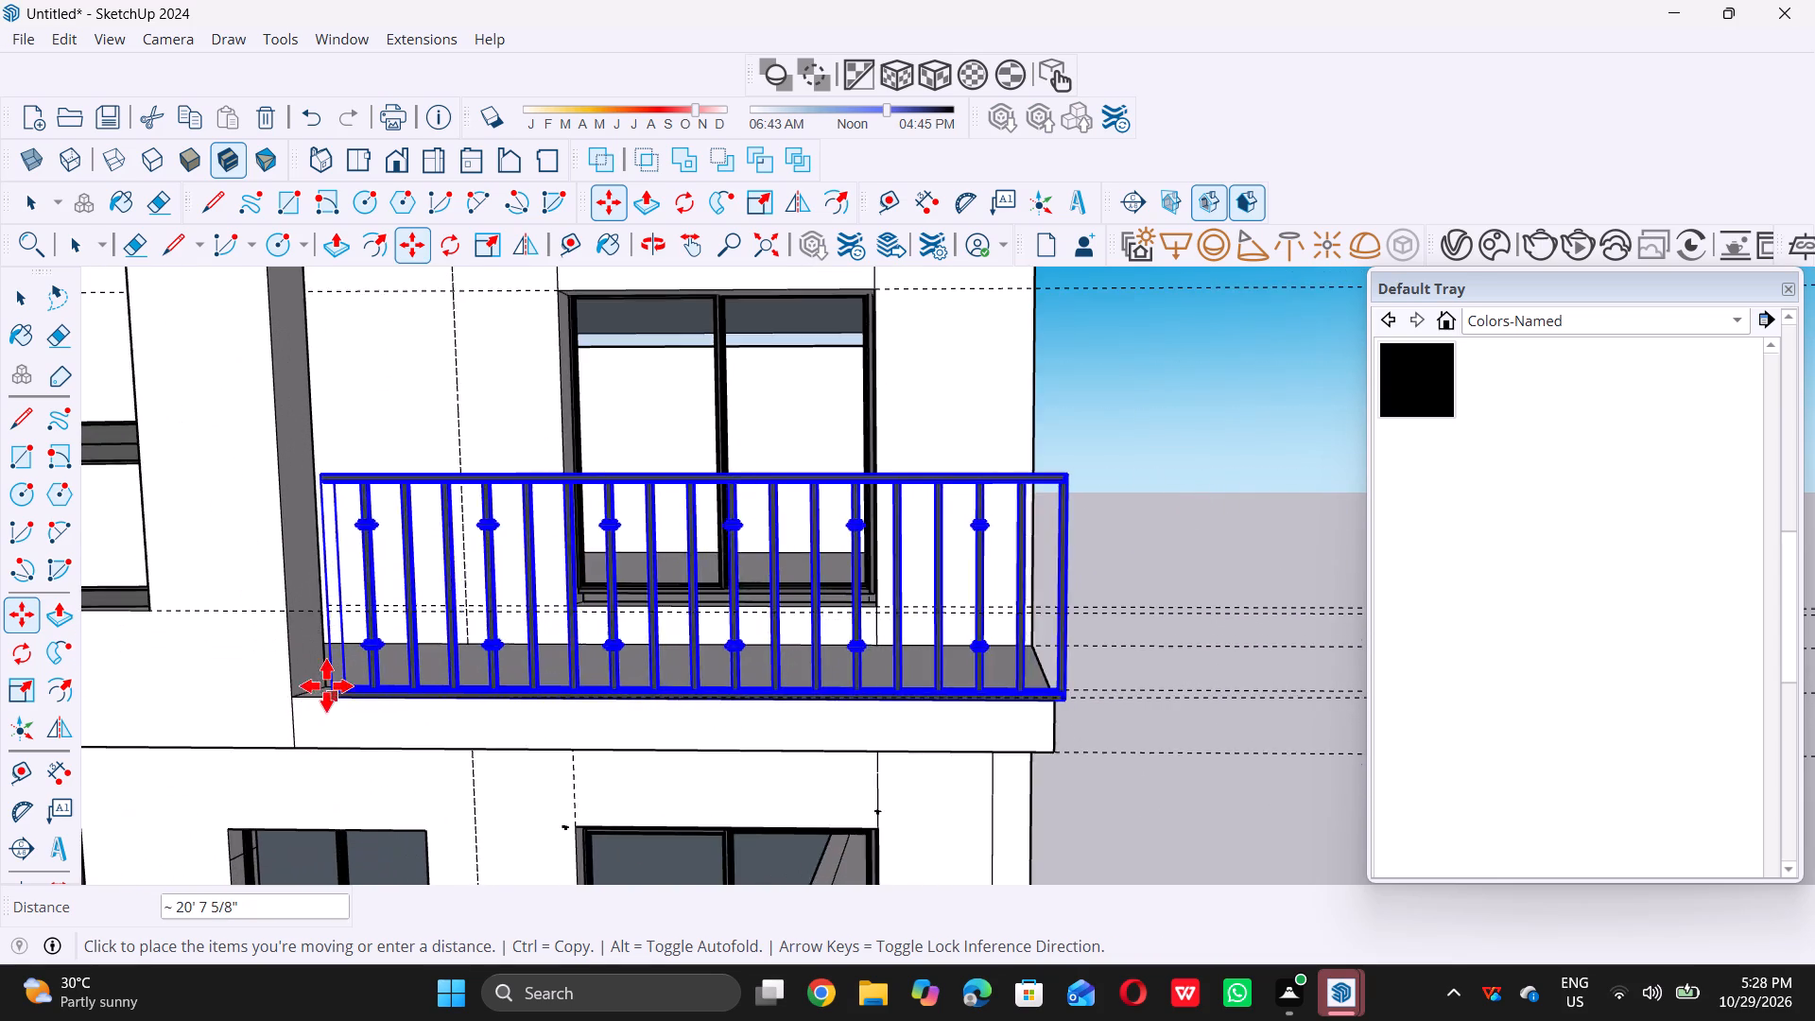
scroll(320, 678, "up", 17)
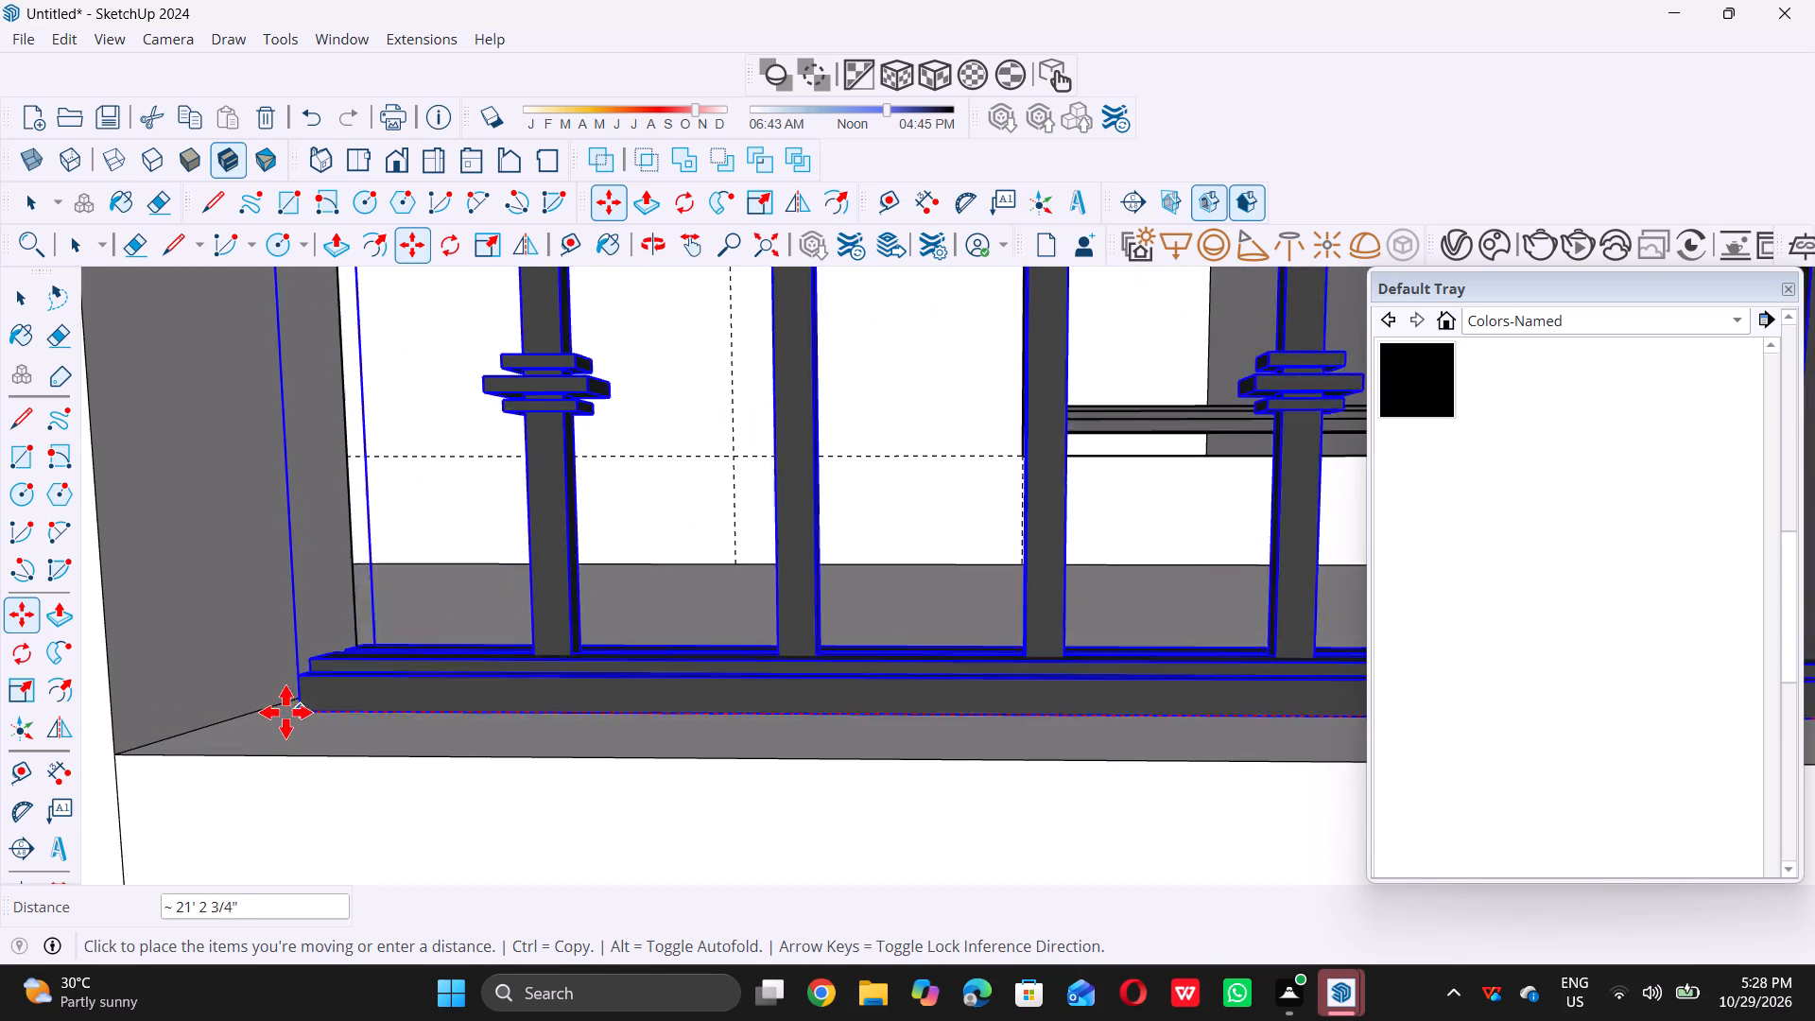
scroll(298, 714, "down", 10)
scroll(269, 719, "up", 5)
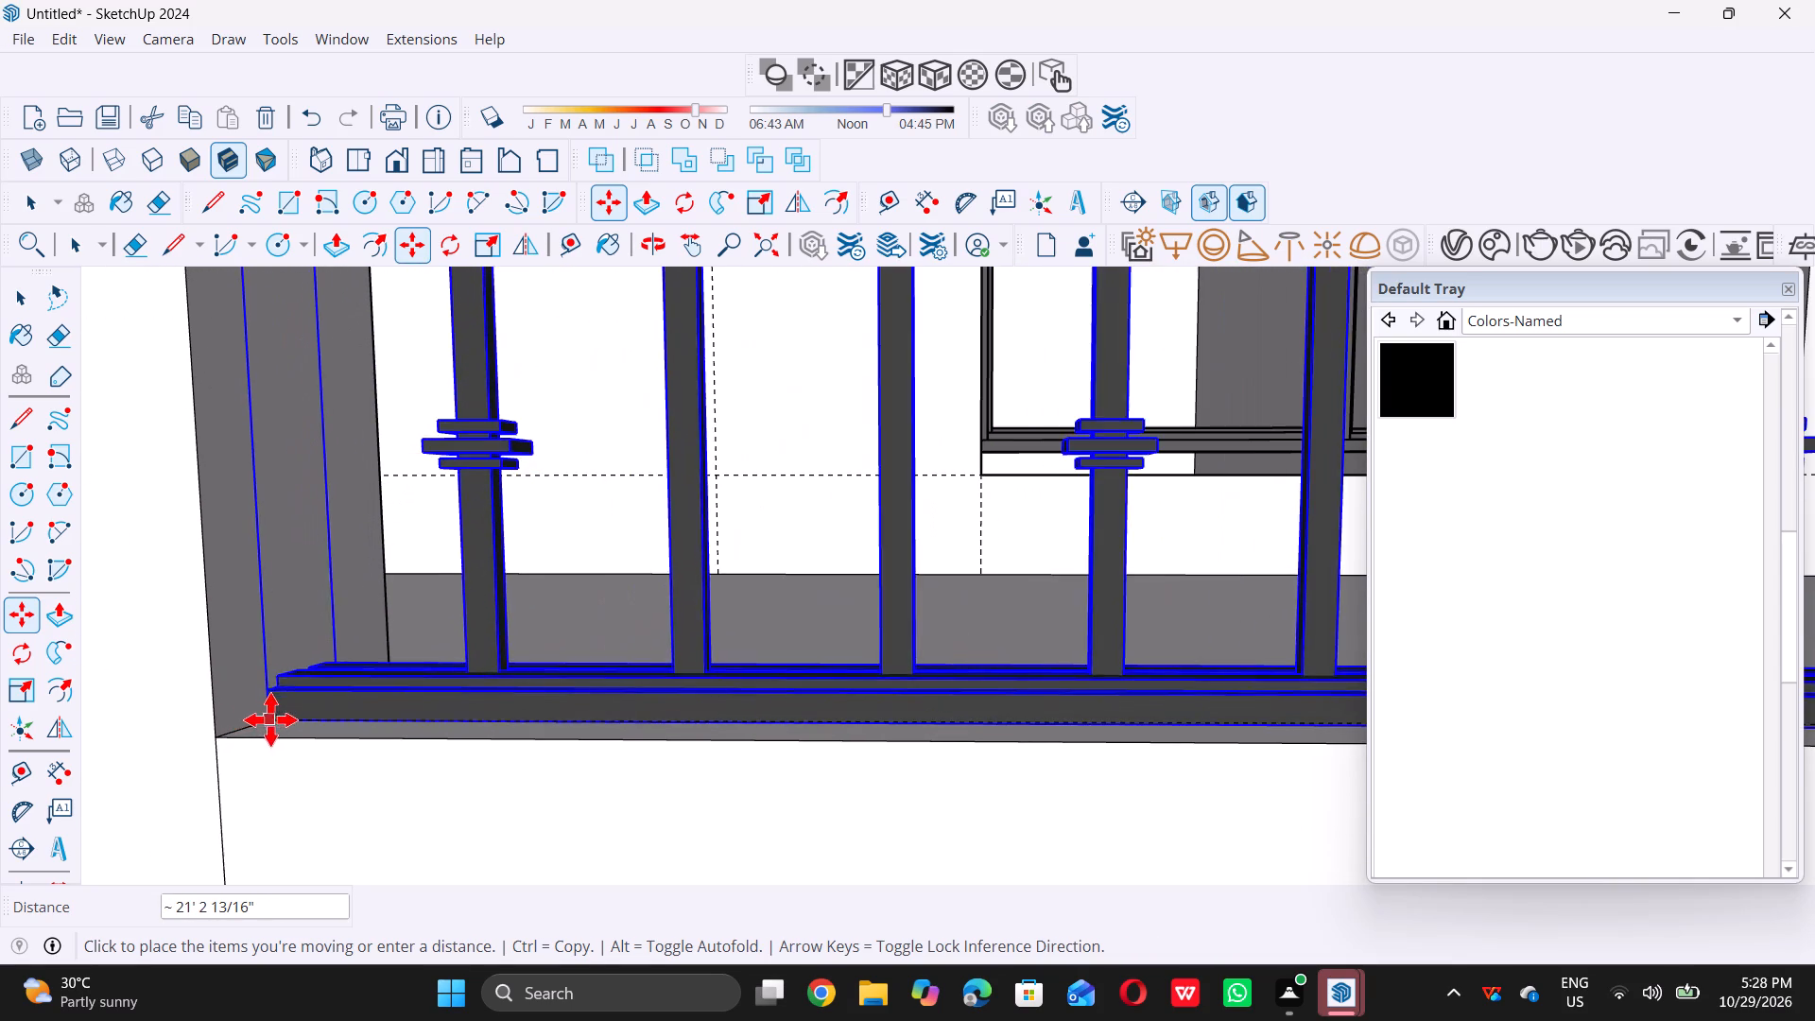
left_click(318, 696)
scroll(326, 707, "down", 7)
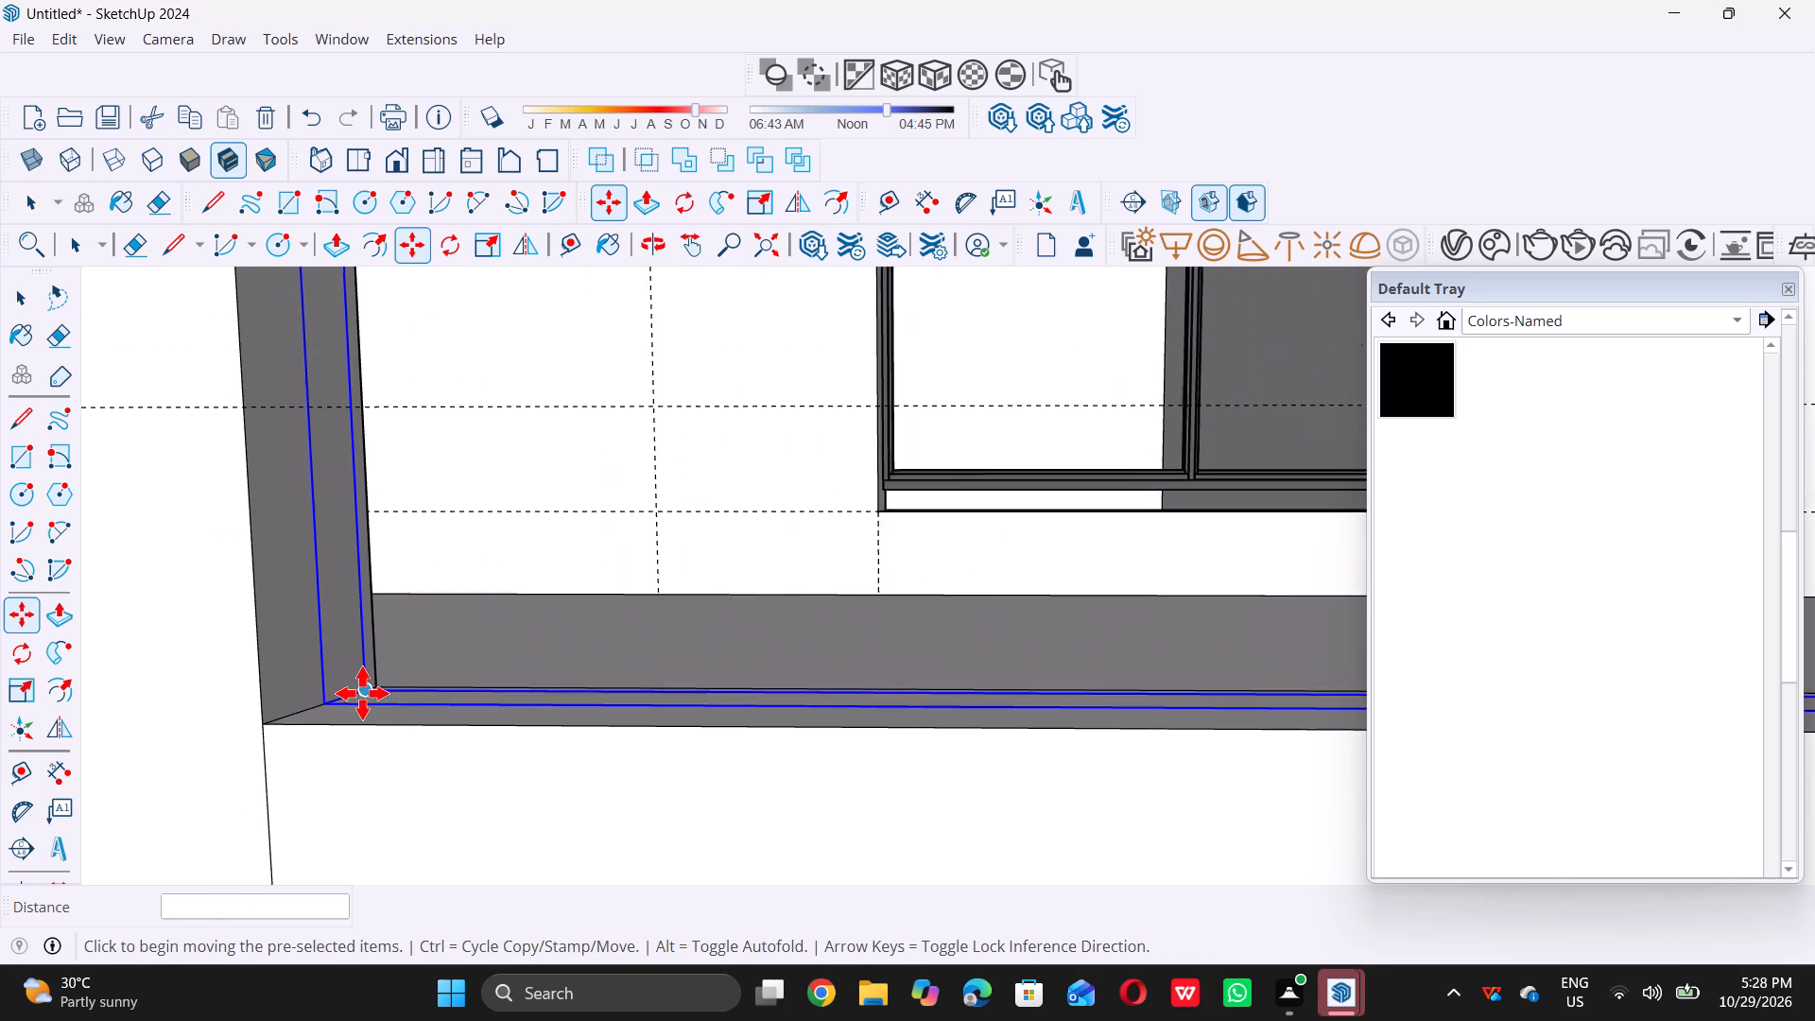
scroll(362, 693, "down", 20)
scroll(362, 693, "down", 7)
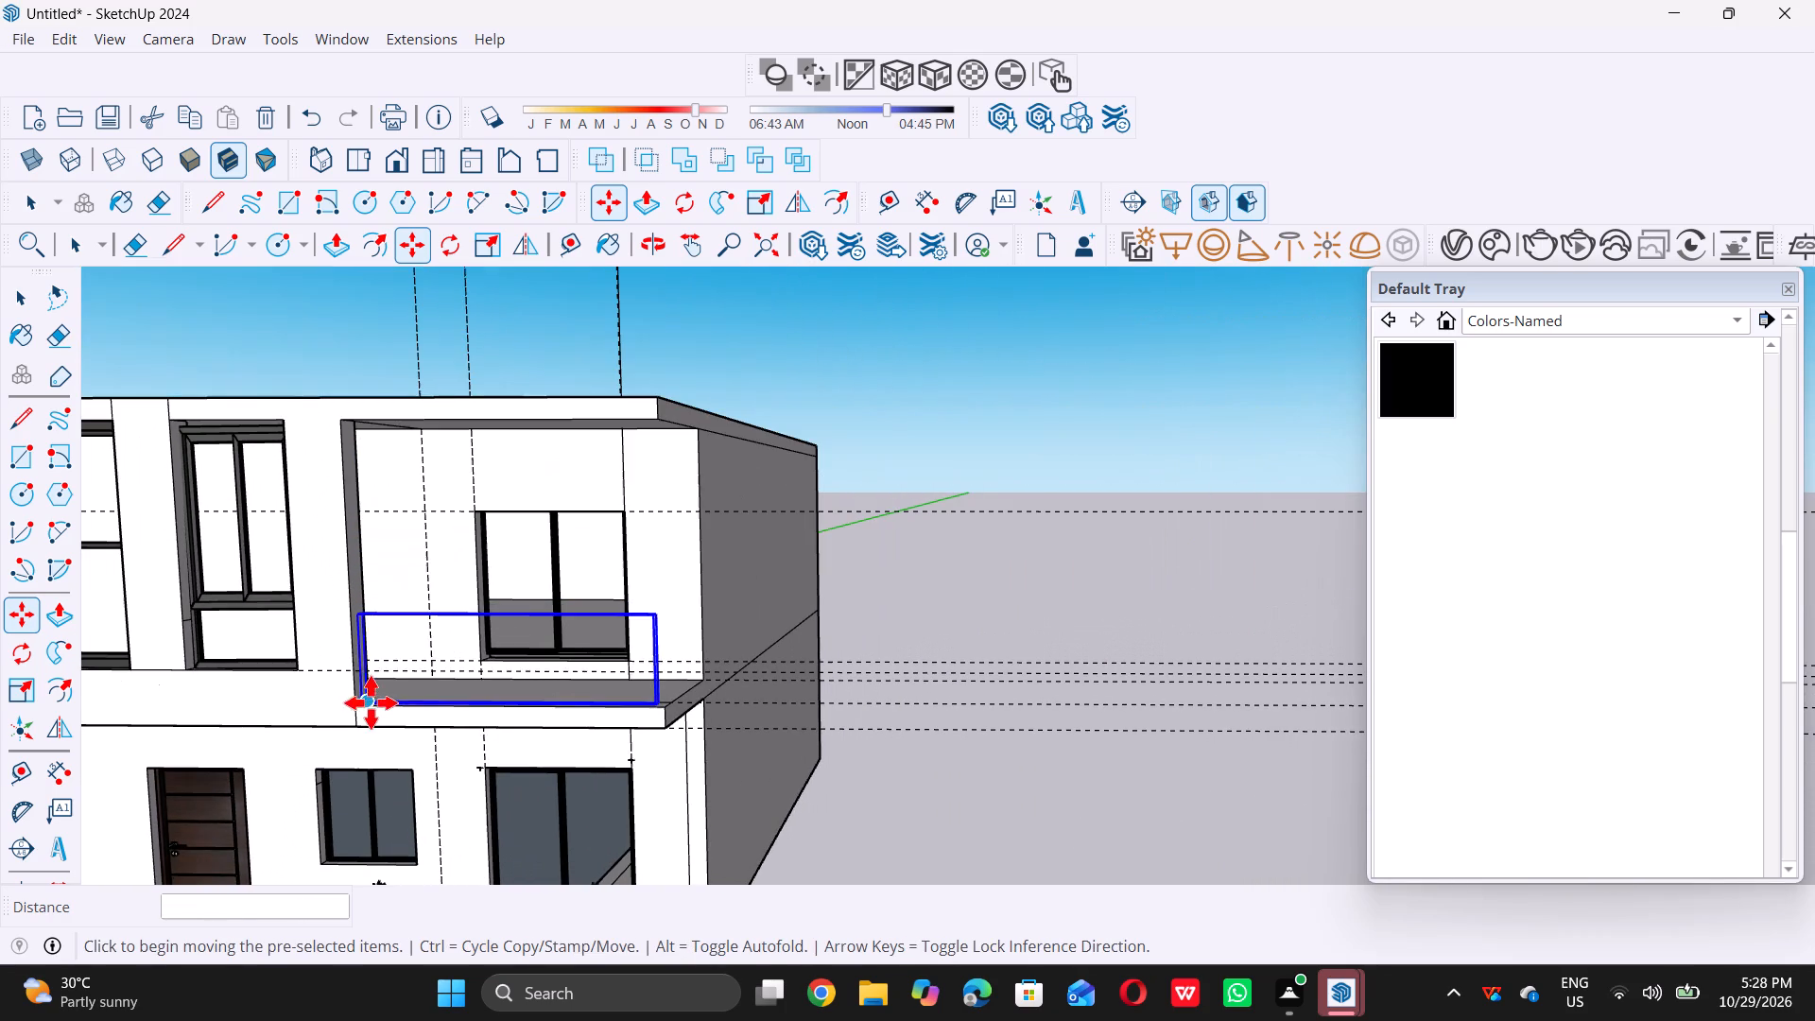
key("space")
double_click(1024, 568)
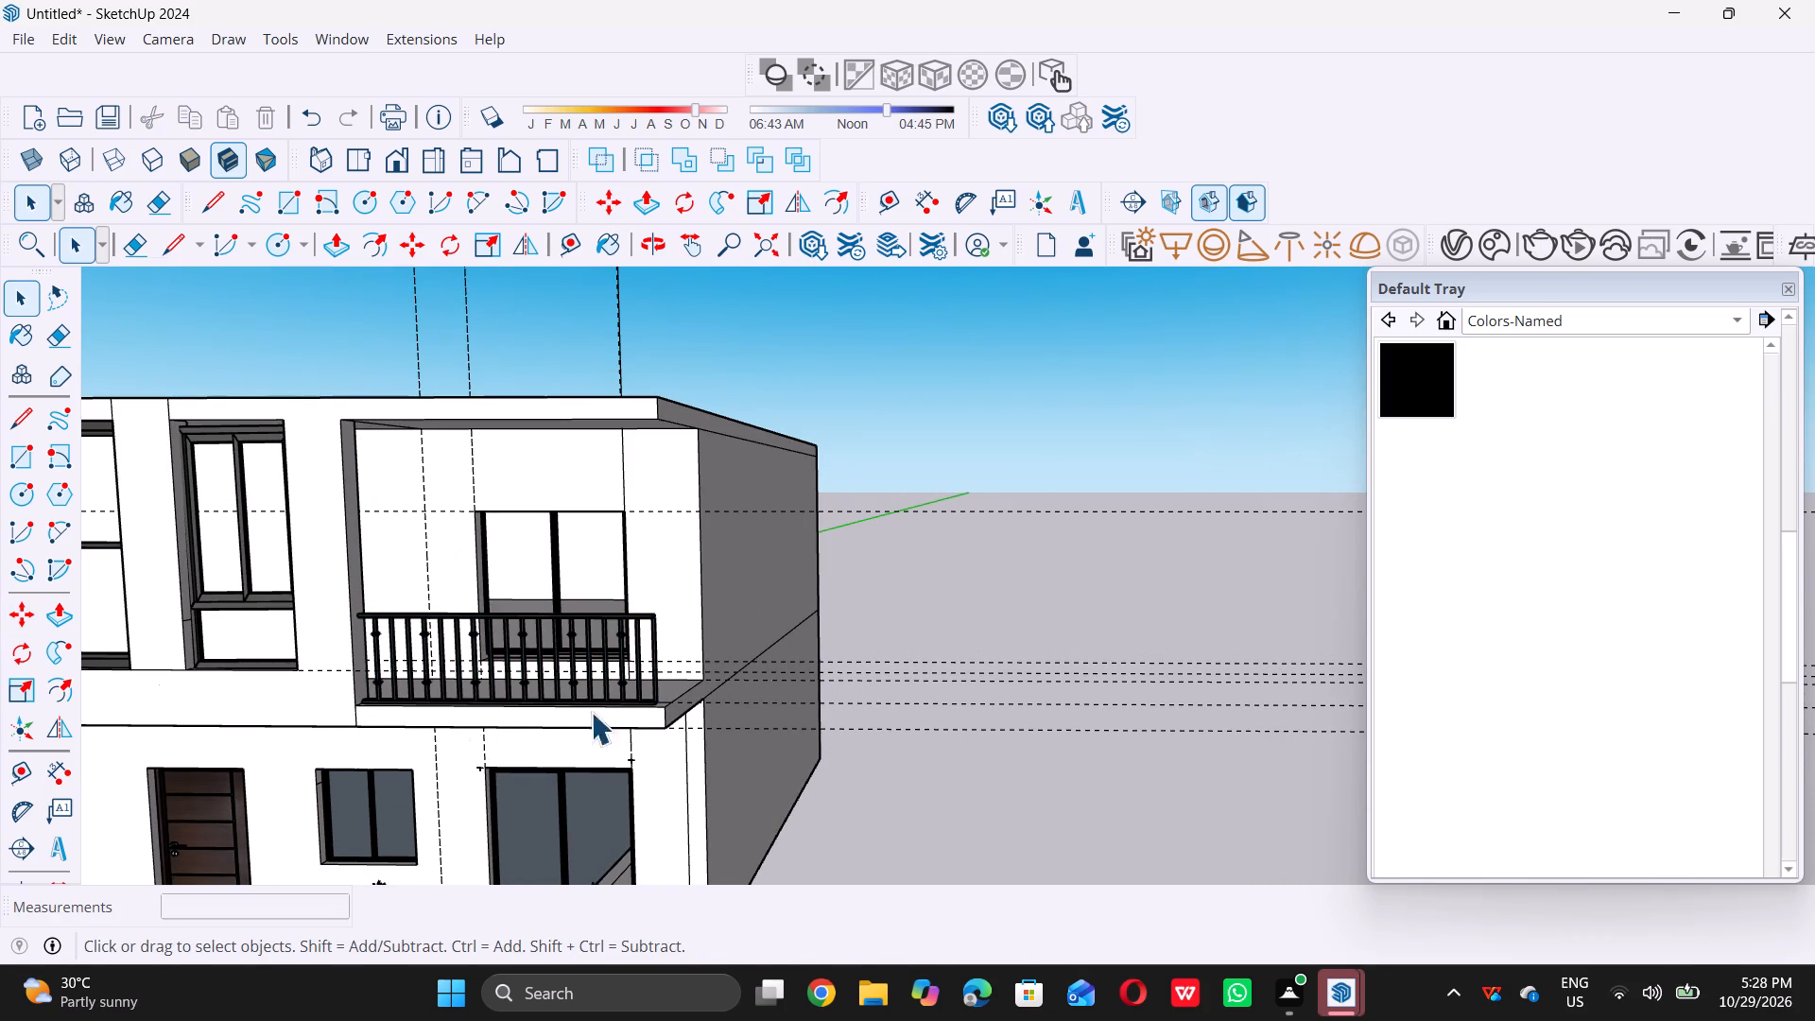
Examine the right balcony's railing against the left balcony's railing across the whole front facade.
scroll(520, 713, "down", 4)
scroll(882, 700, "down", 5)
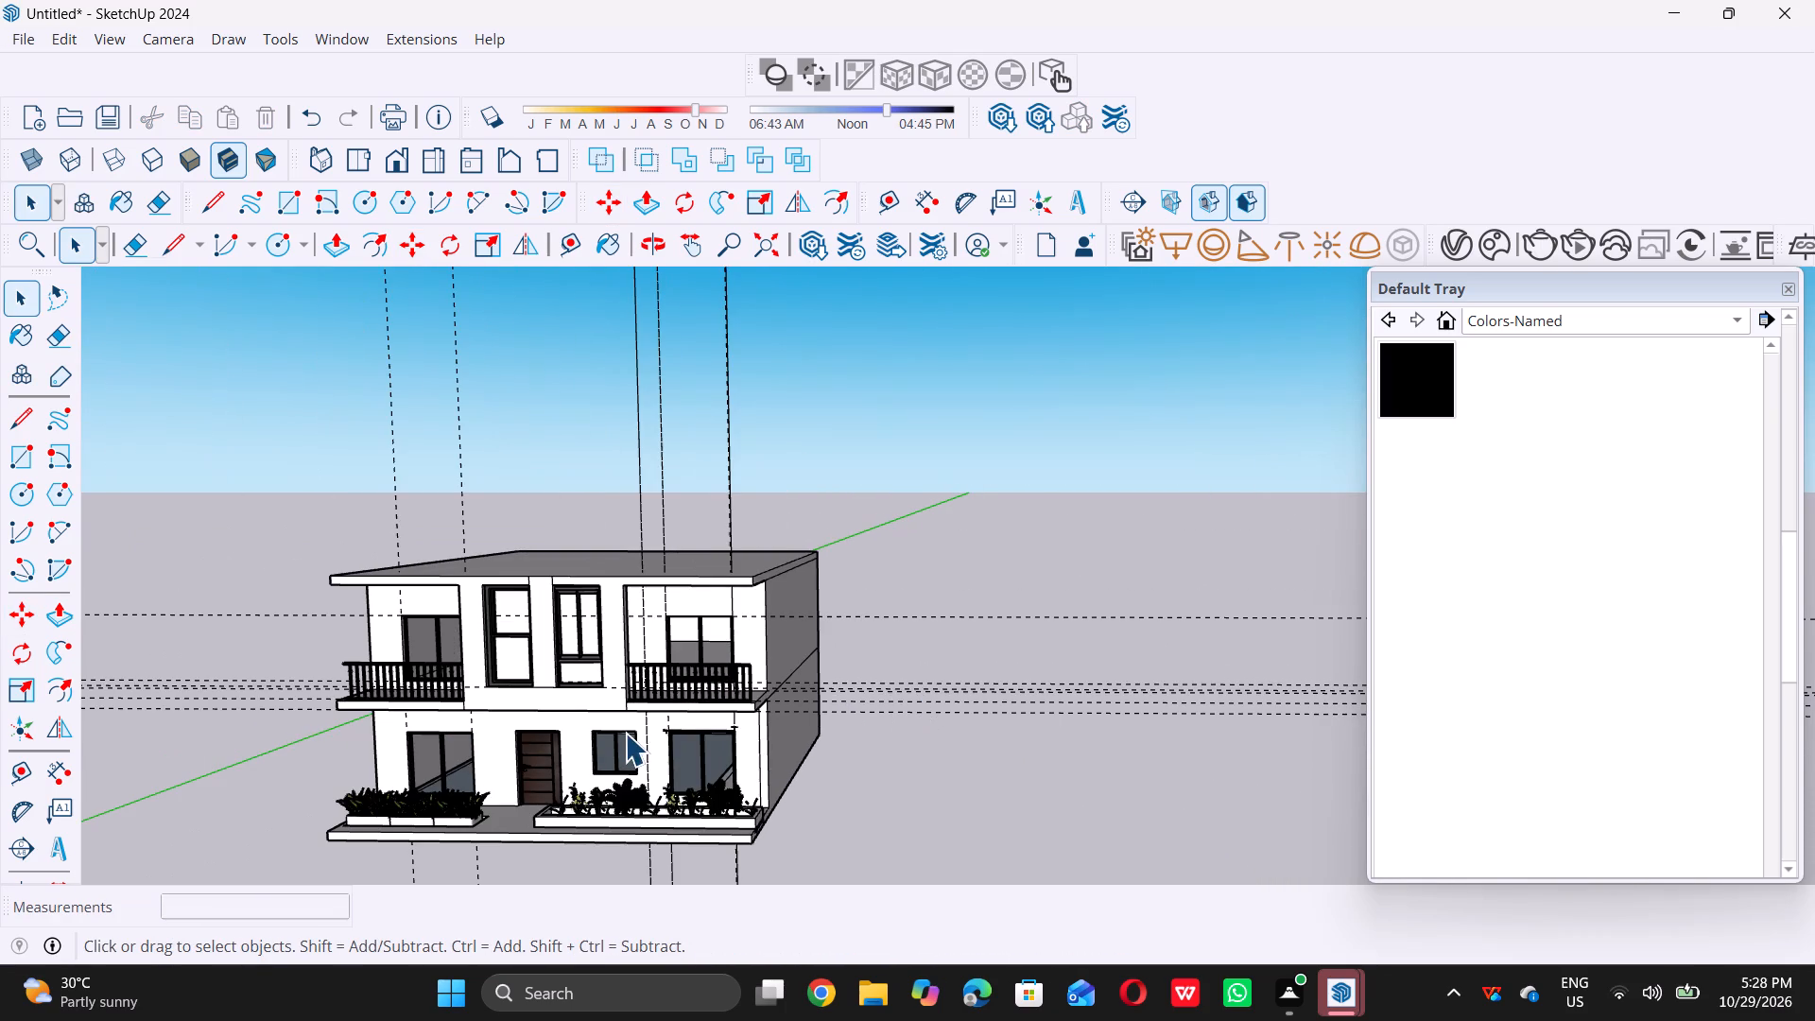
scroll(637, 726, "down", 1)
middle_click_drag(479, 735, 552, 682)
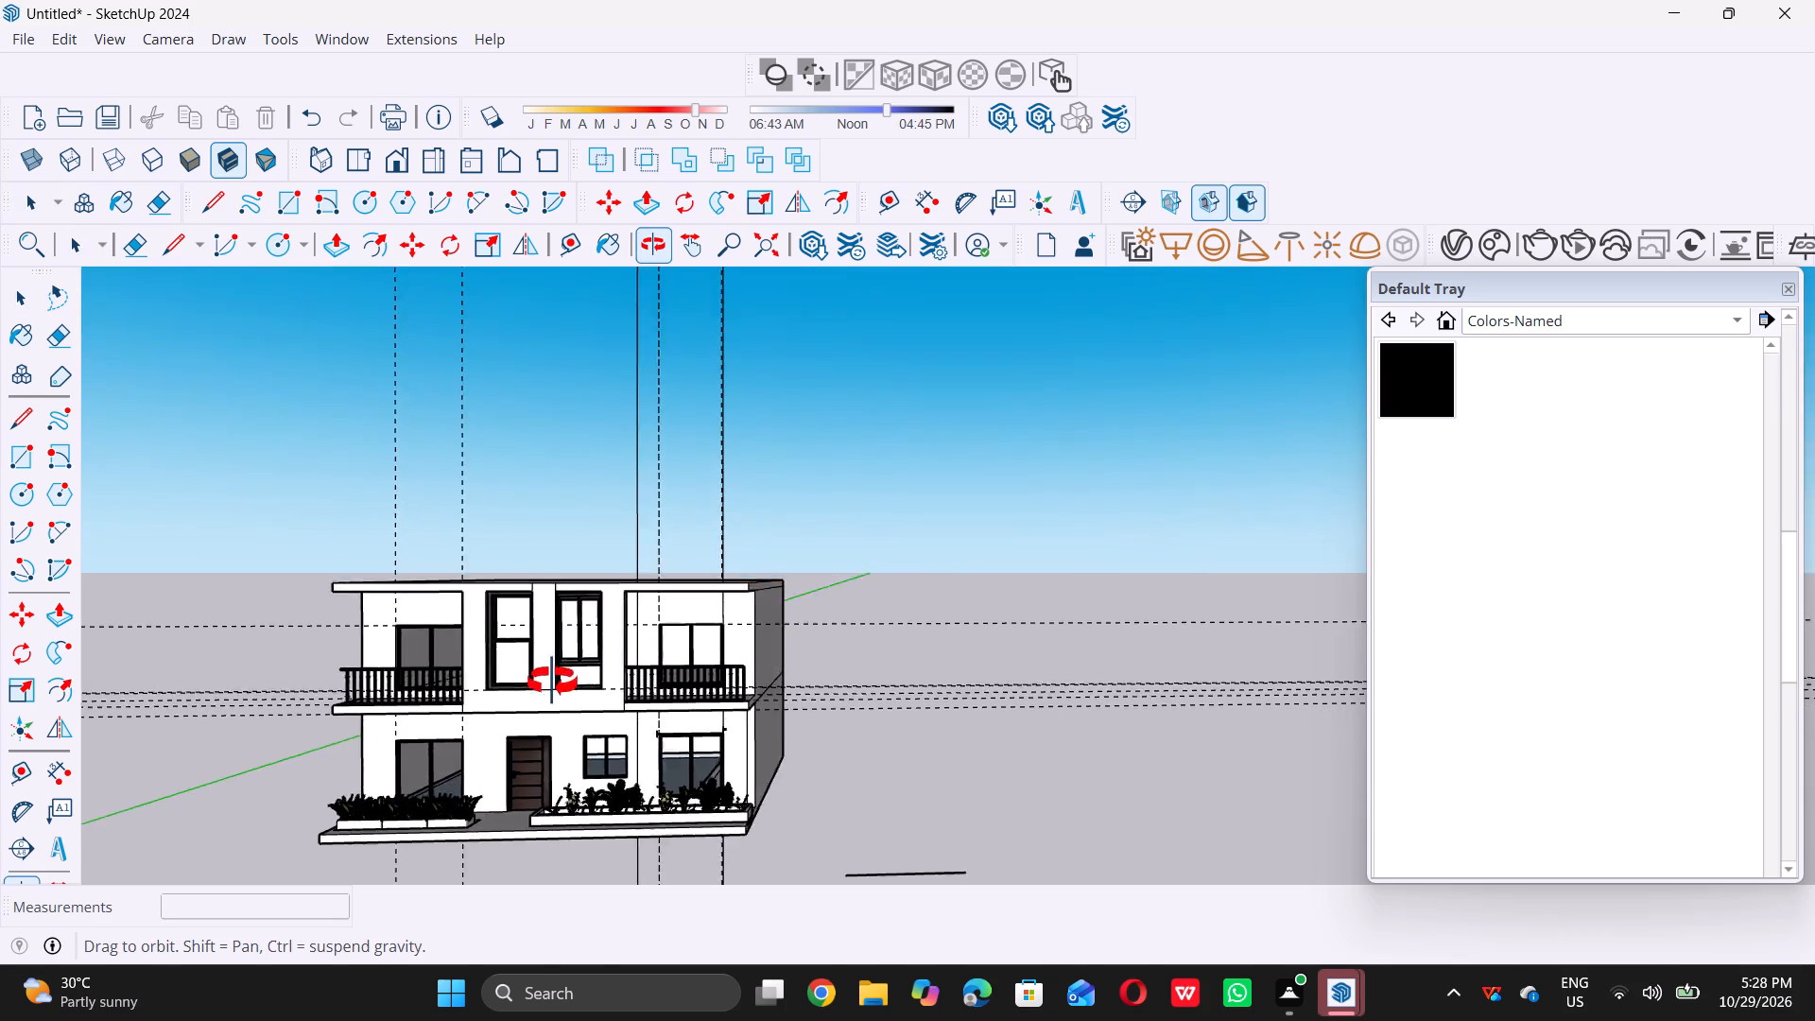
middle_click_drag(552, 682, 565, 688)
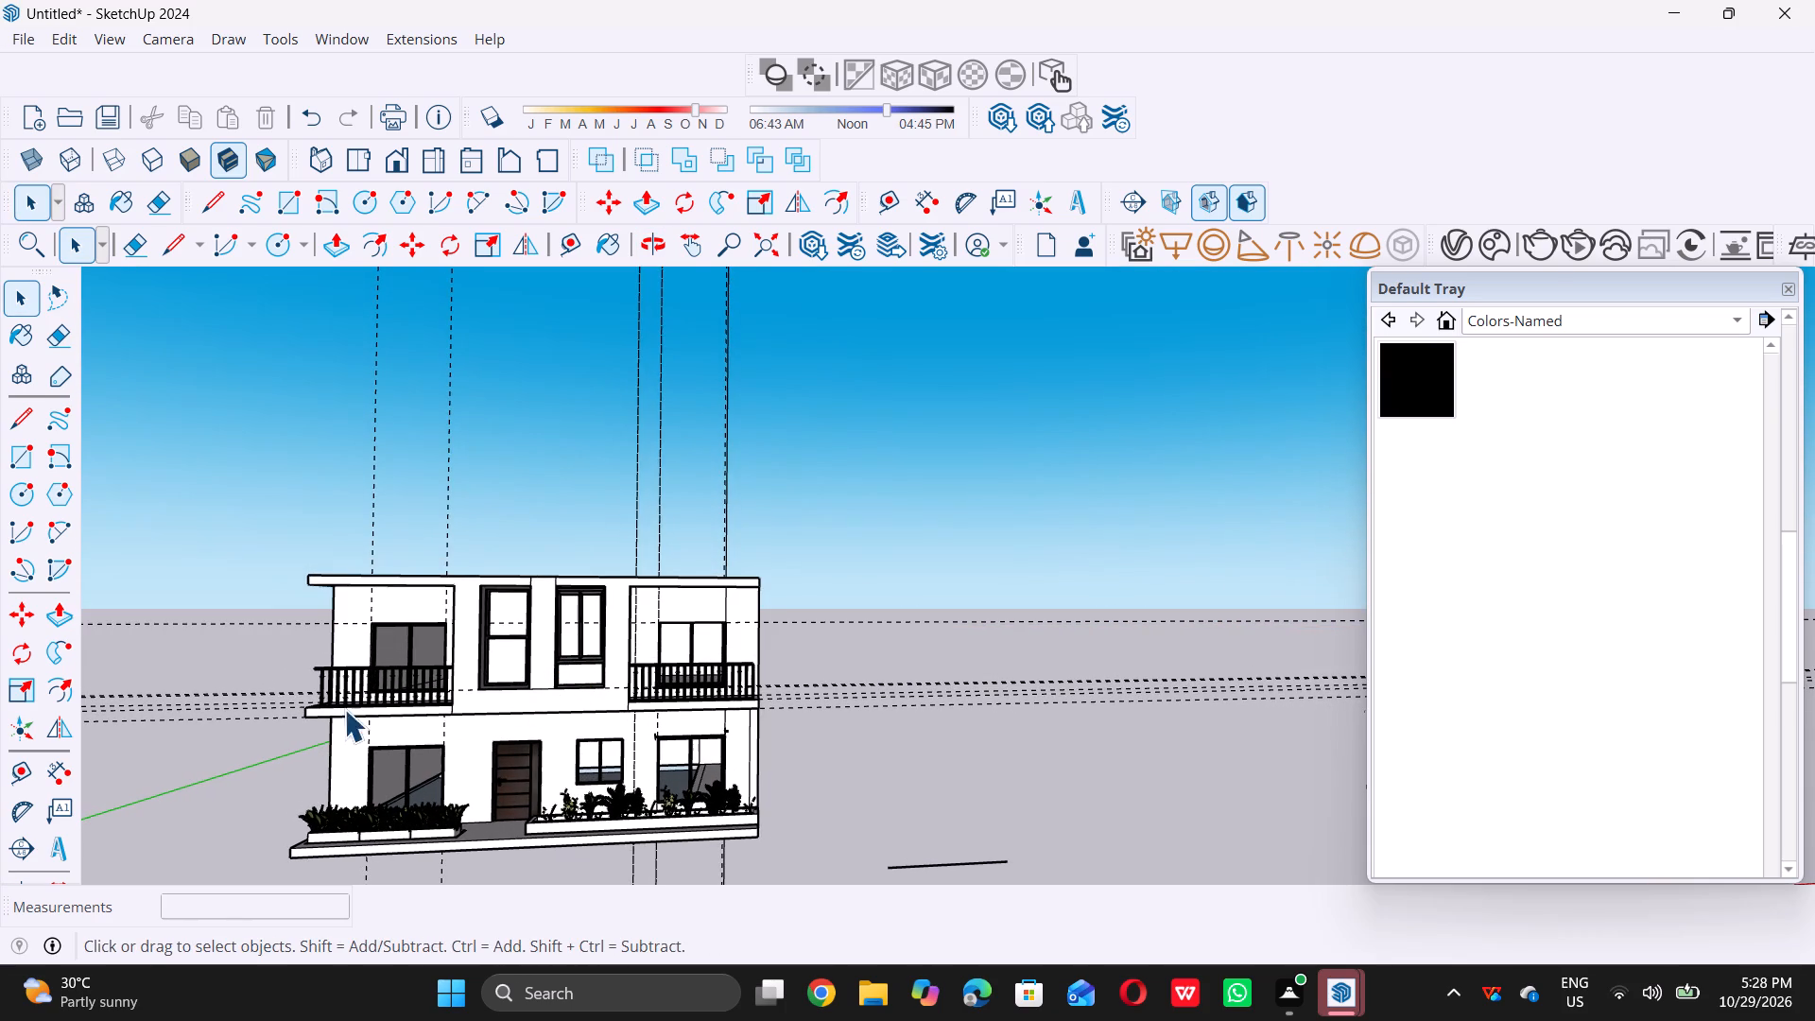
scroll(260, 680, "up", 6)
scroll(683, 753, "up", 2)
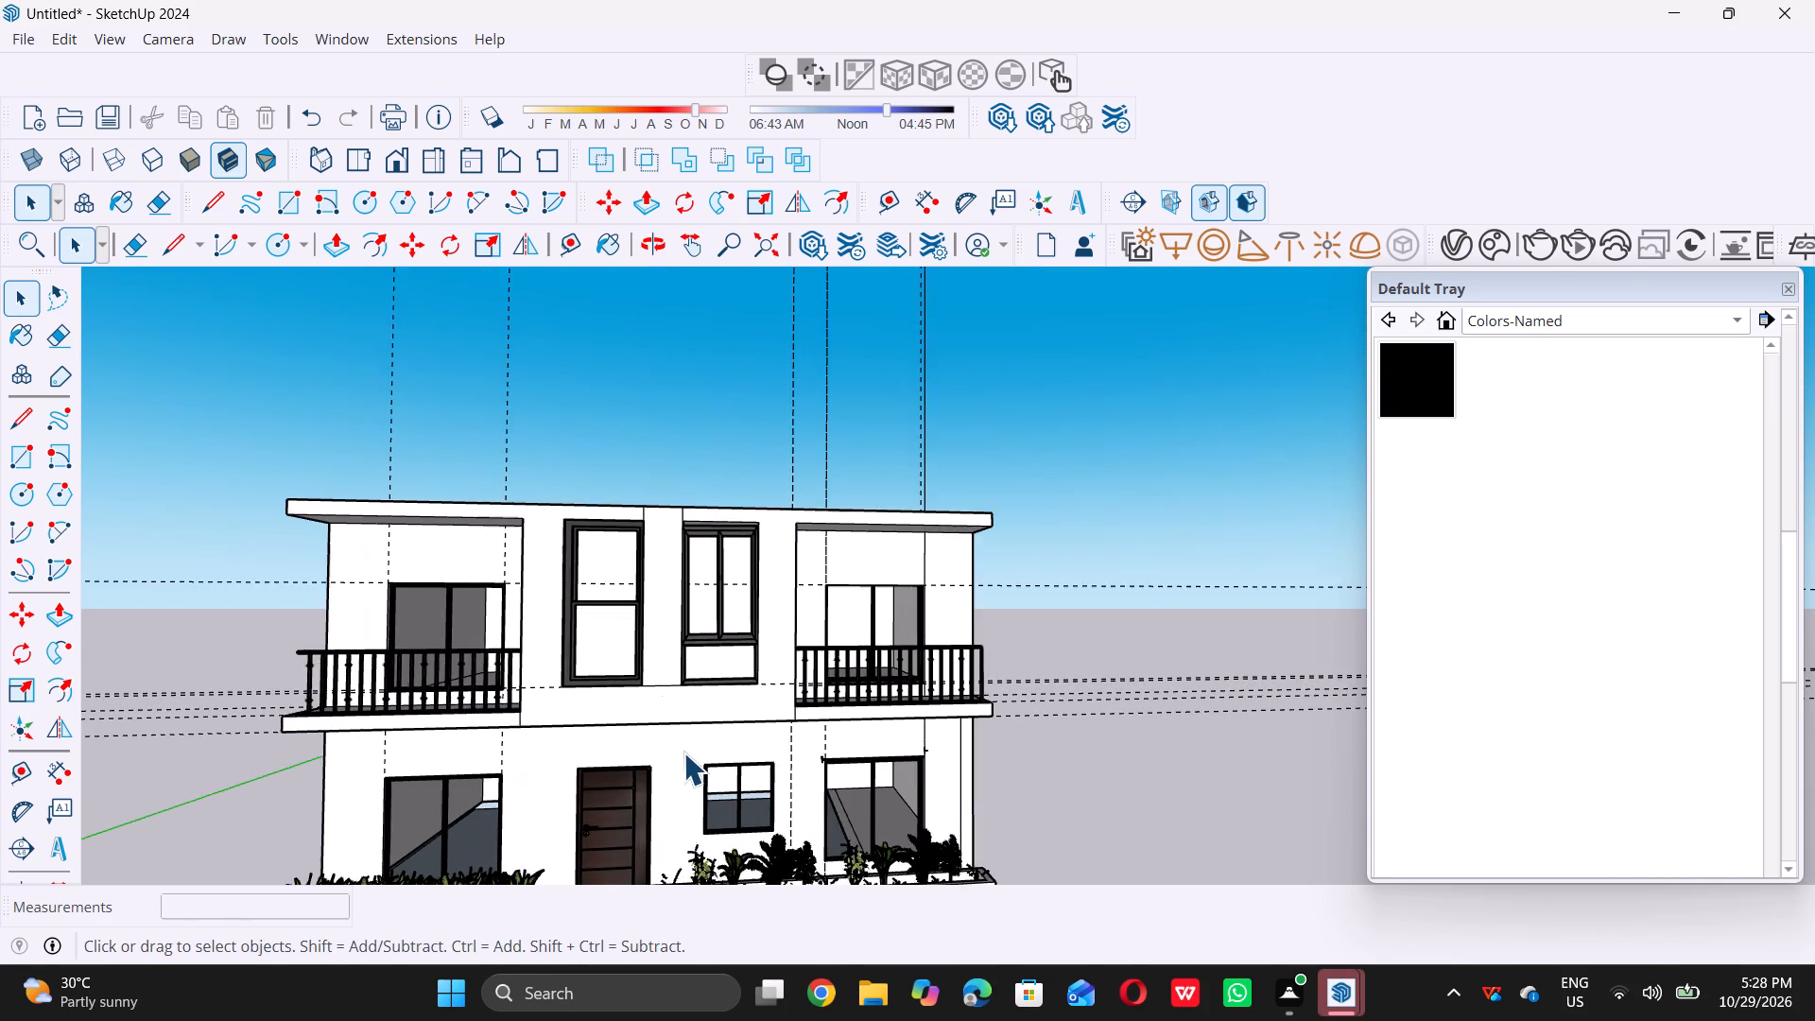
Examine both balcony railings from the front, checking how the right one fits its slab and compares with the left.
scroll(683, 753, "up", 3)
scroll(683, 753, "down", 1)
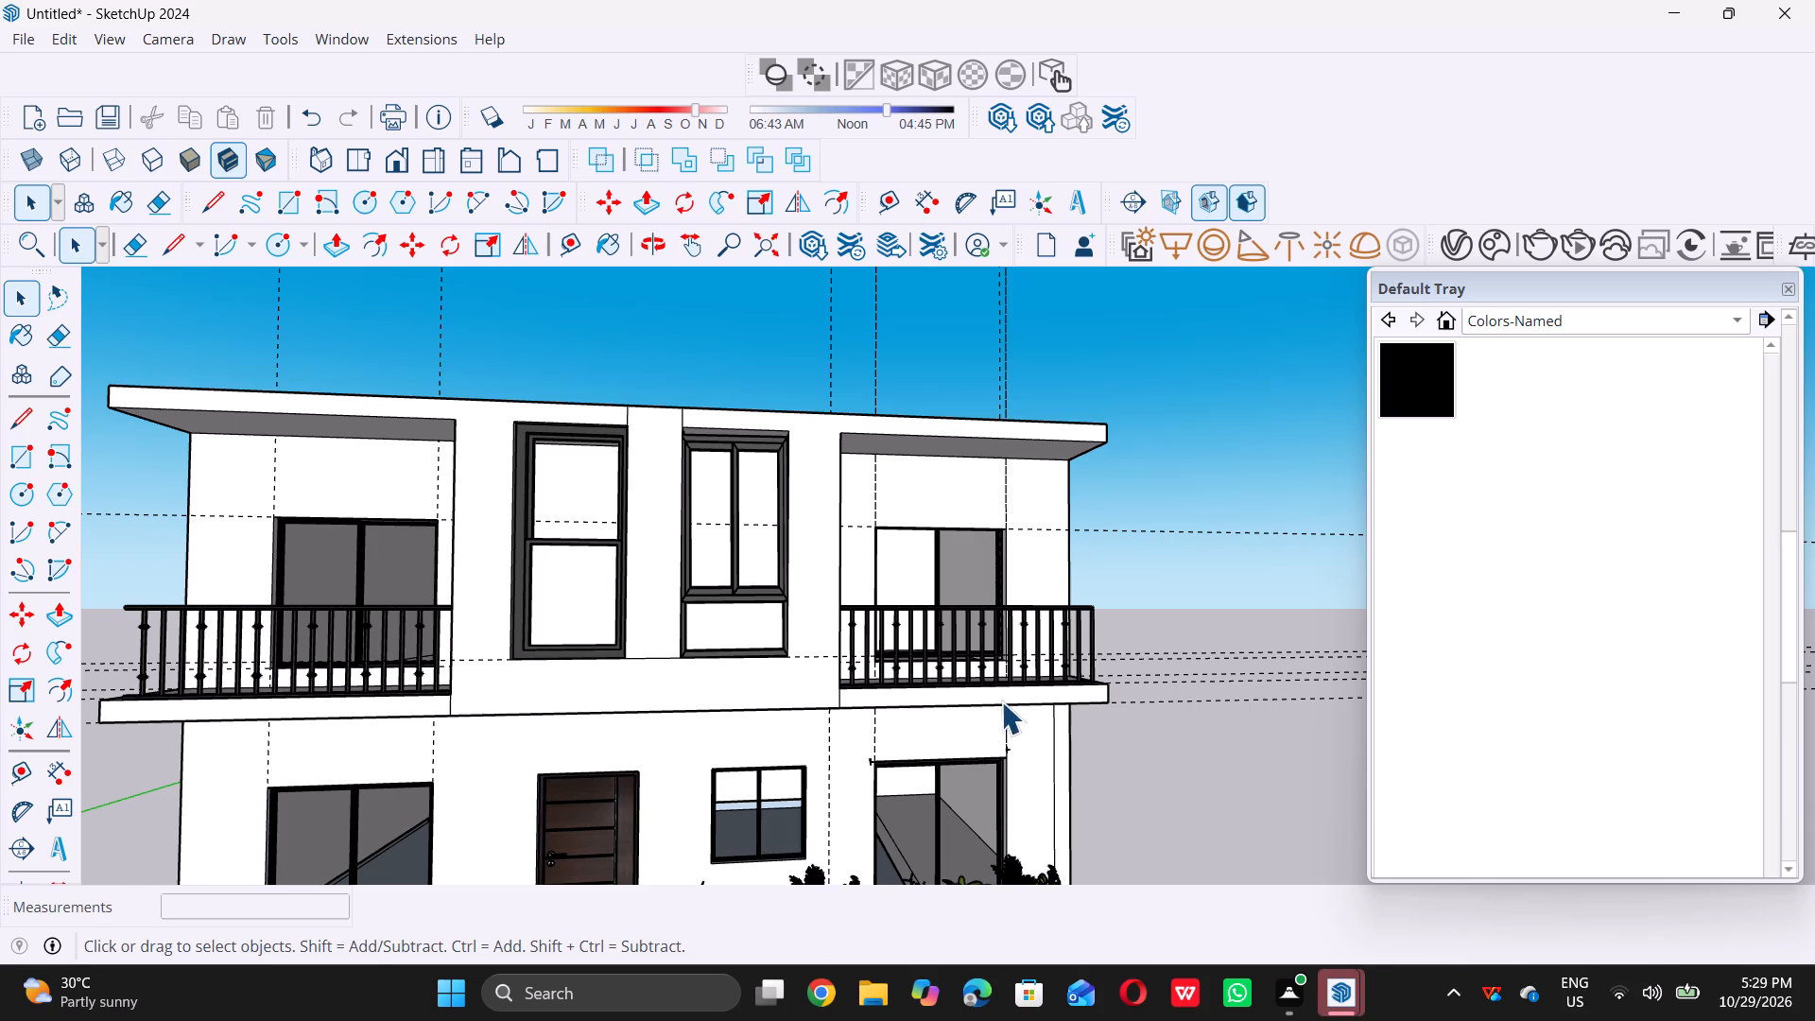
middle_click_drag(980, 678, 919, 689)
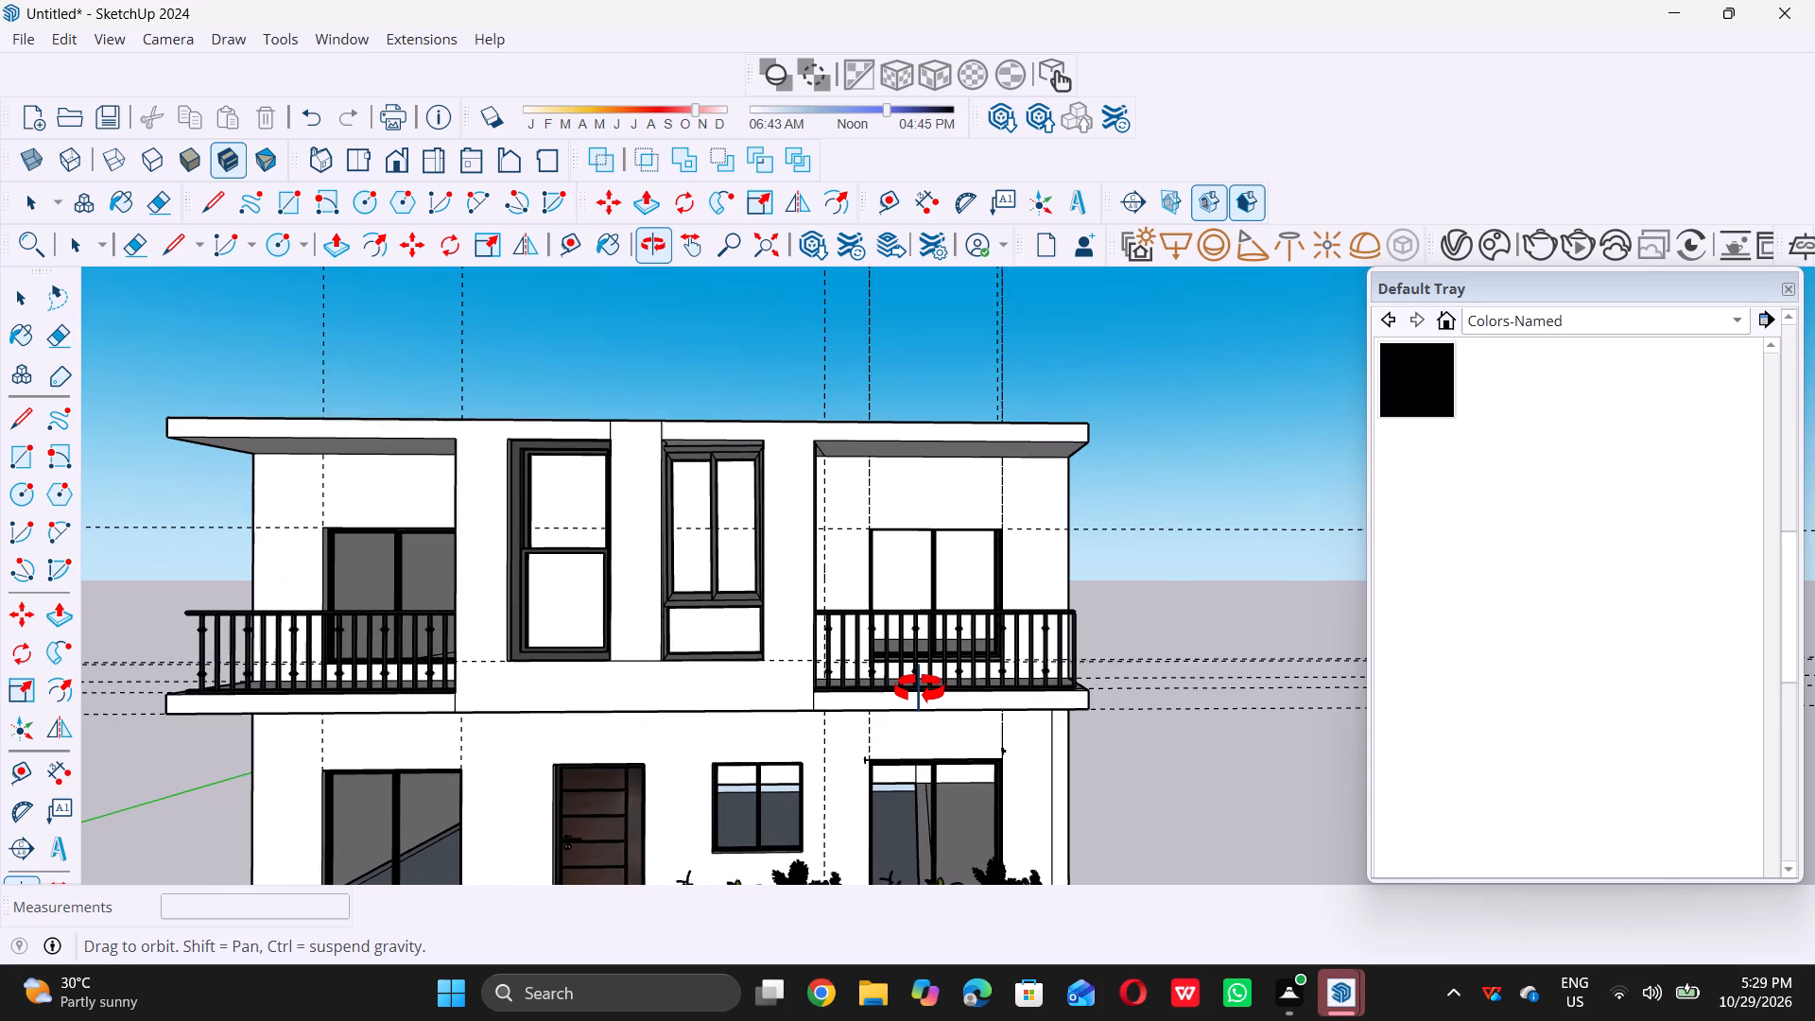
middle_click_drag(919, 689, 899, 694)
scroll(991, 678, "up", 4)
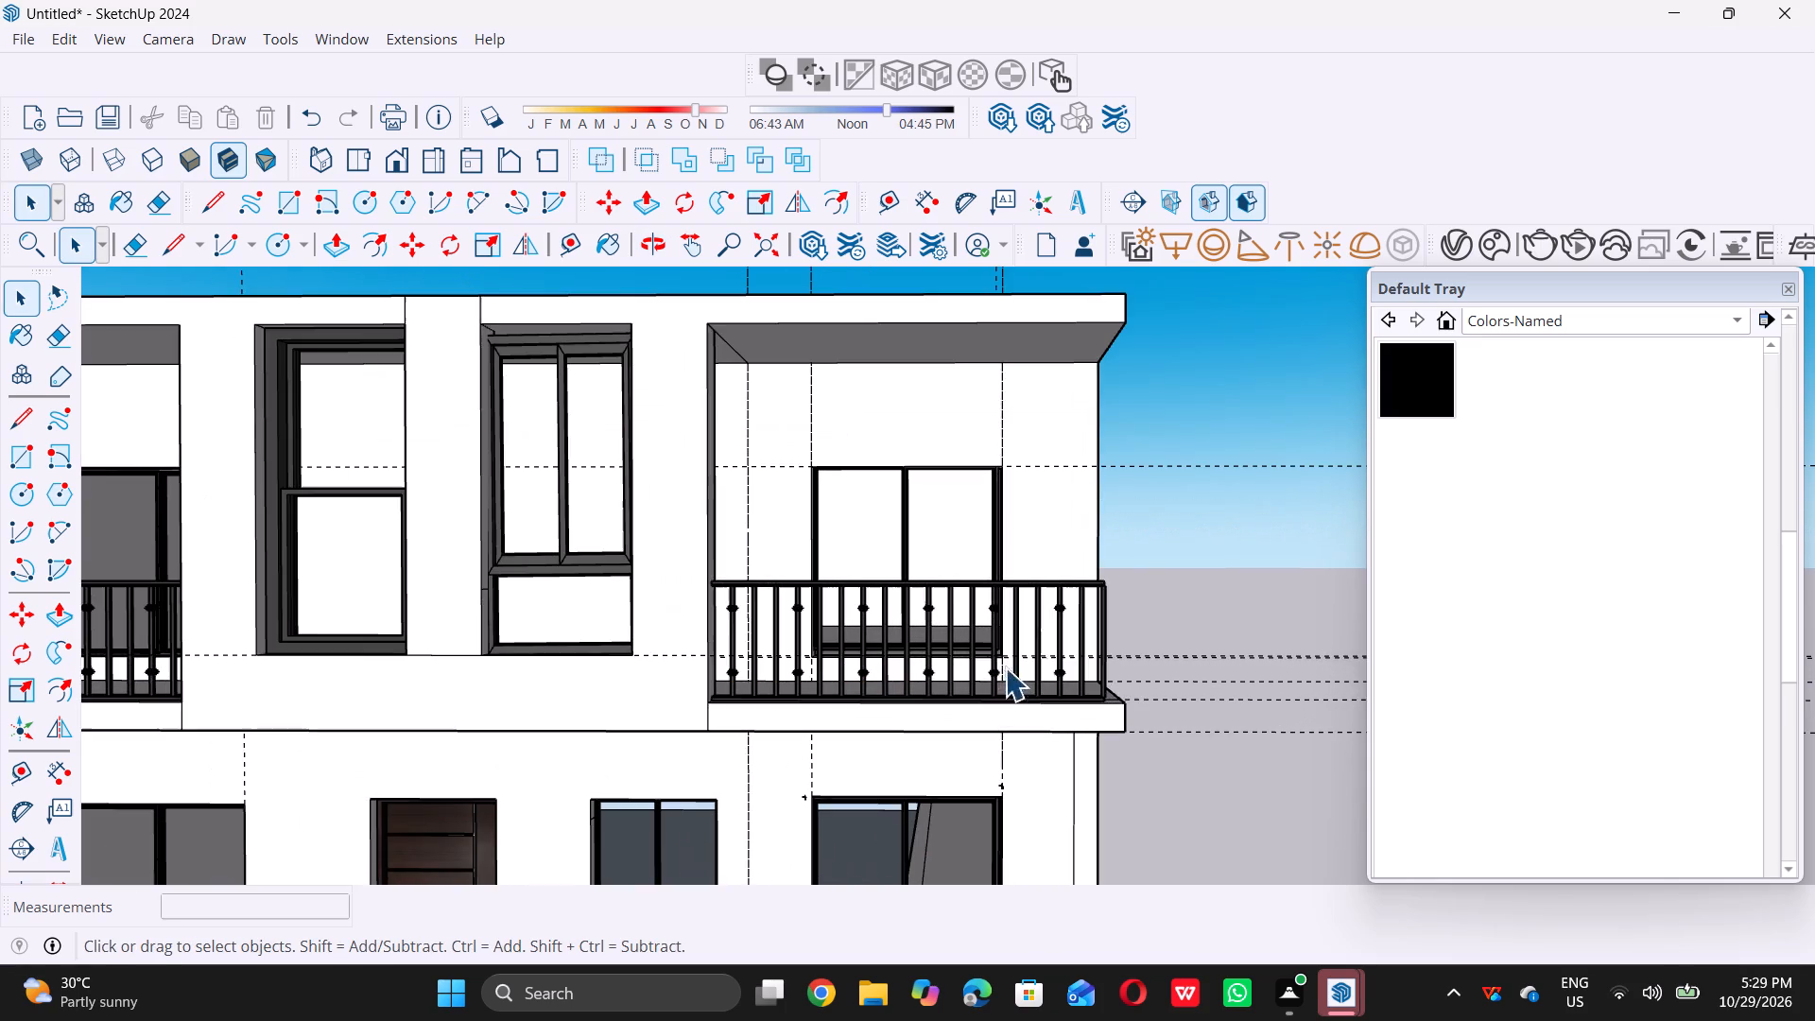
scroll(1067, 634, "up", 4)
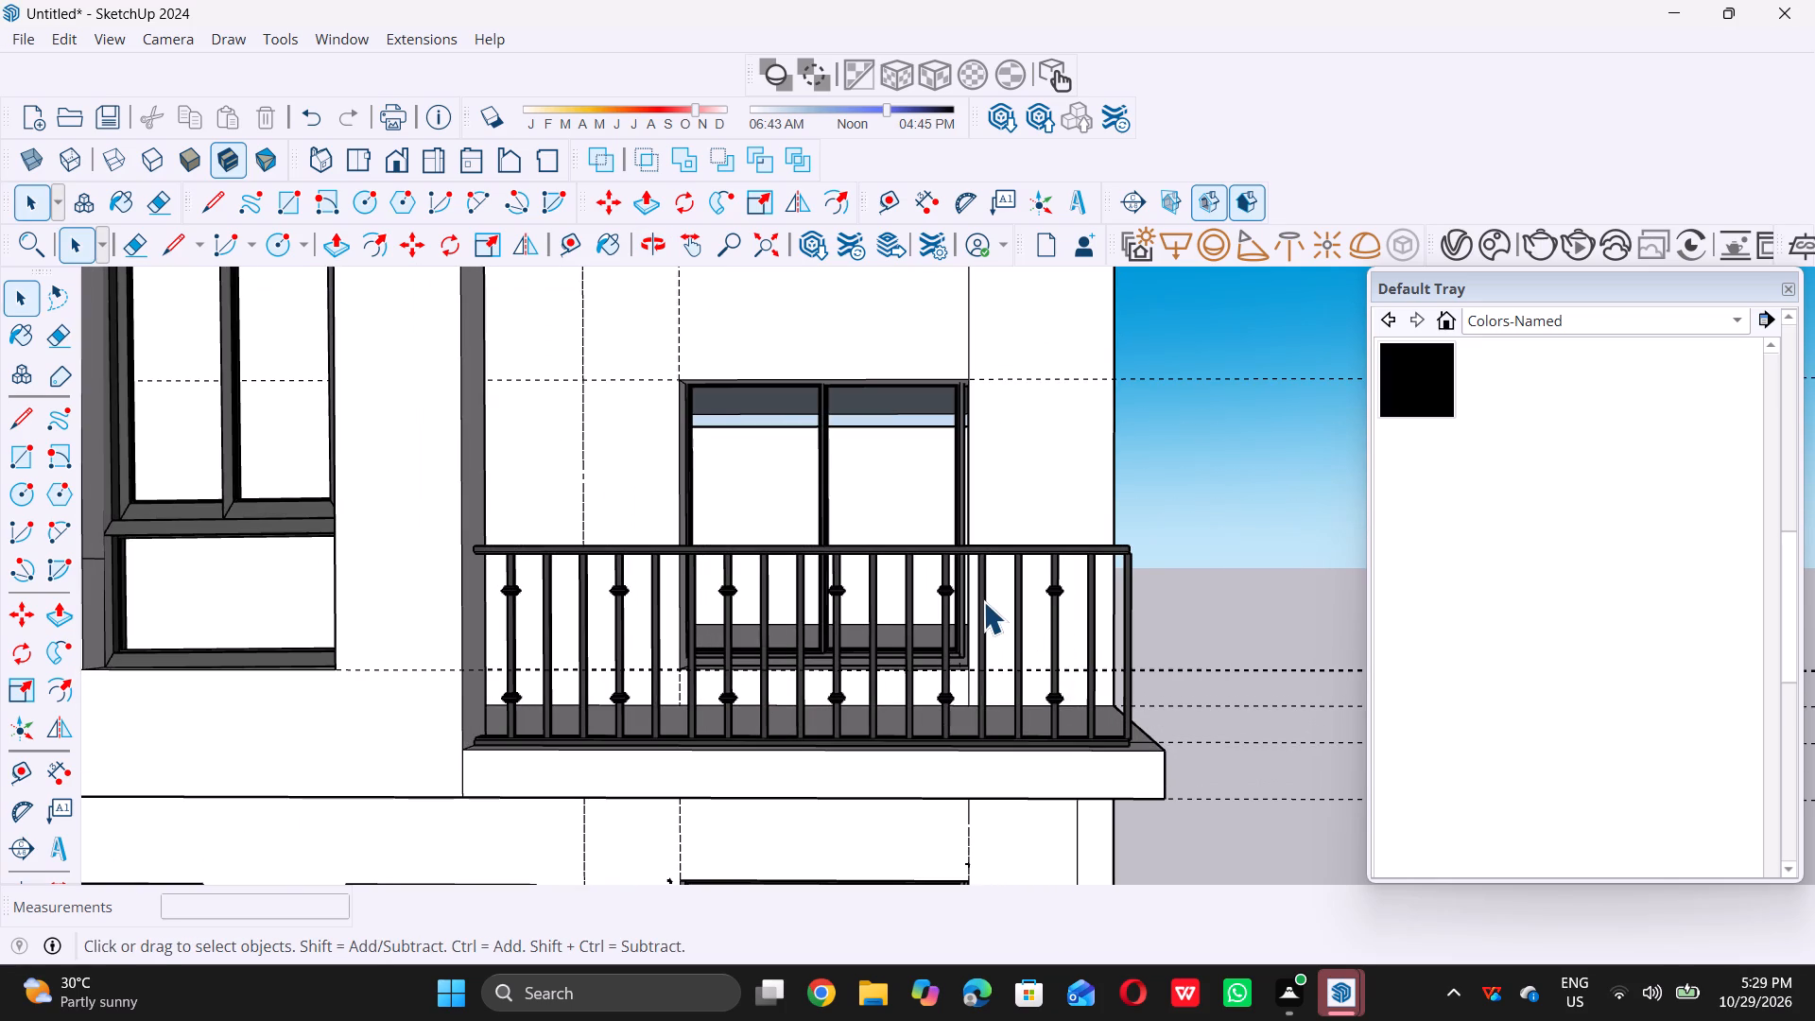
middle_click_drag(979, 601, 920, 677)
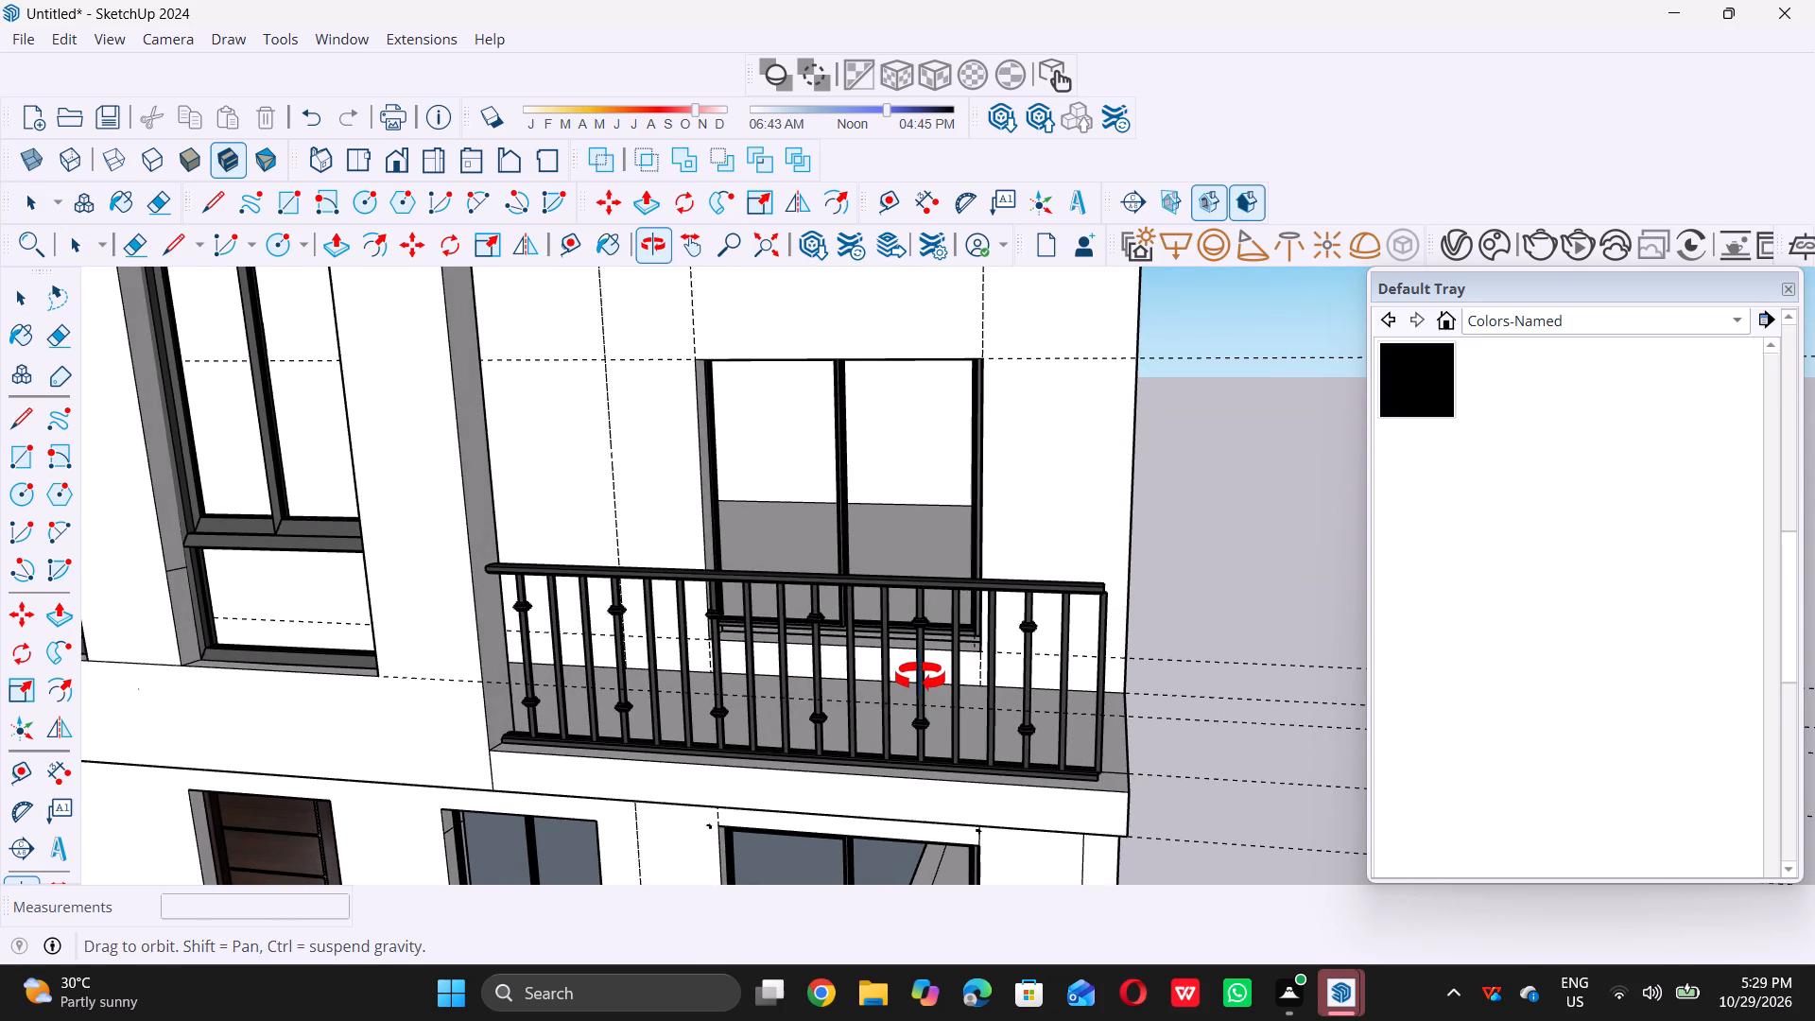
middle_click_drag(920, 677, 944, 651)
scroll(944, 651, "down", 7)
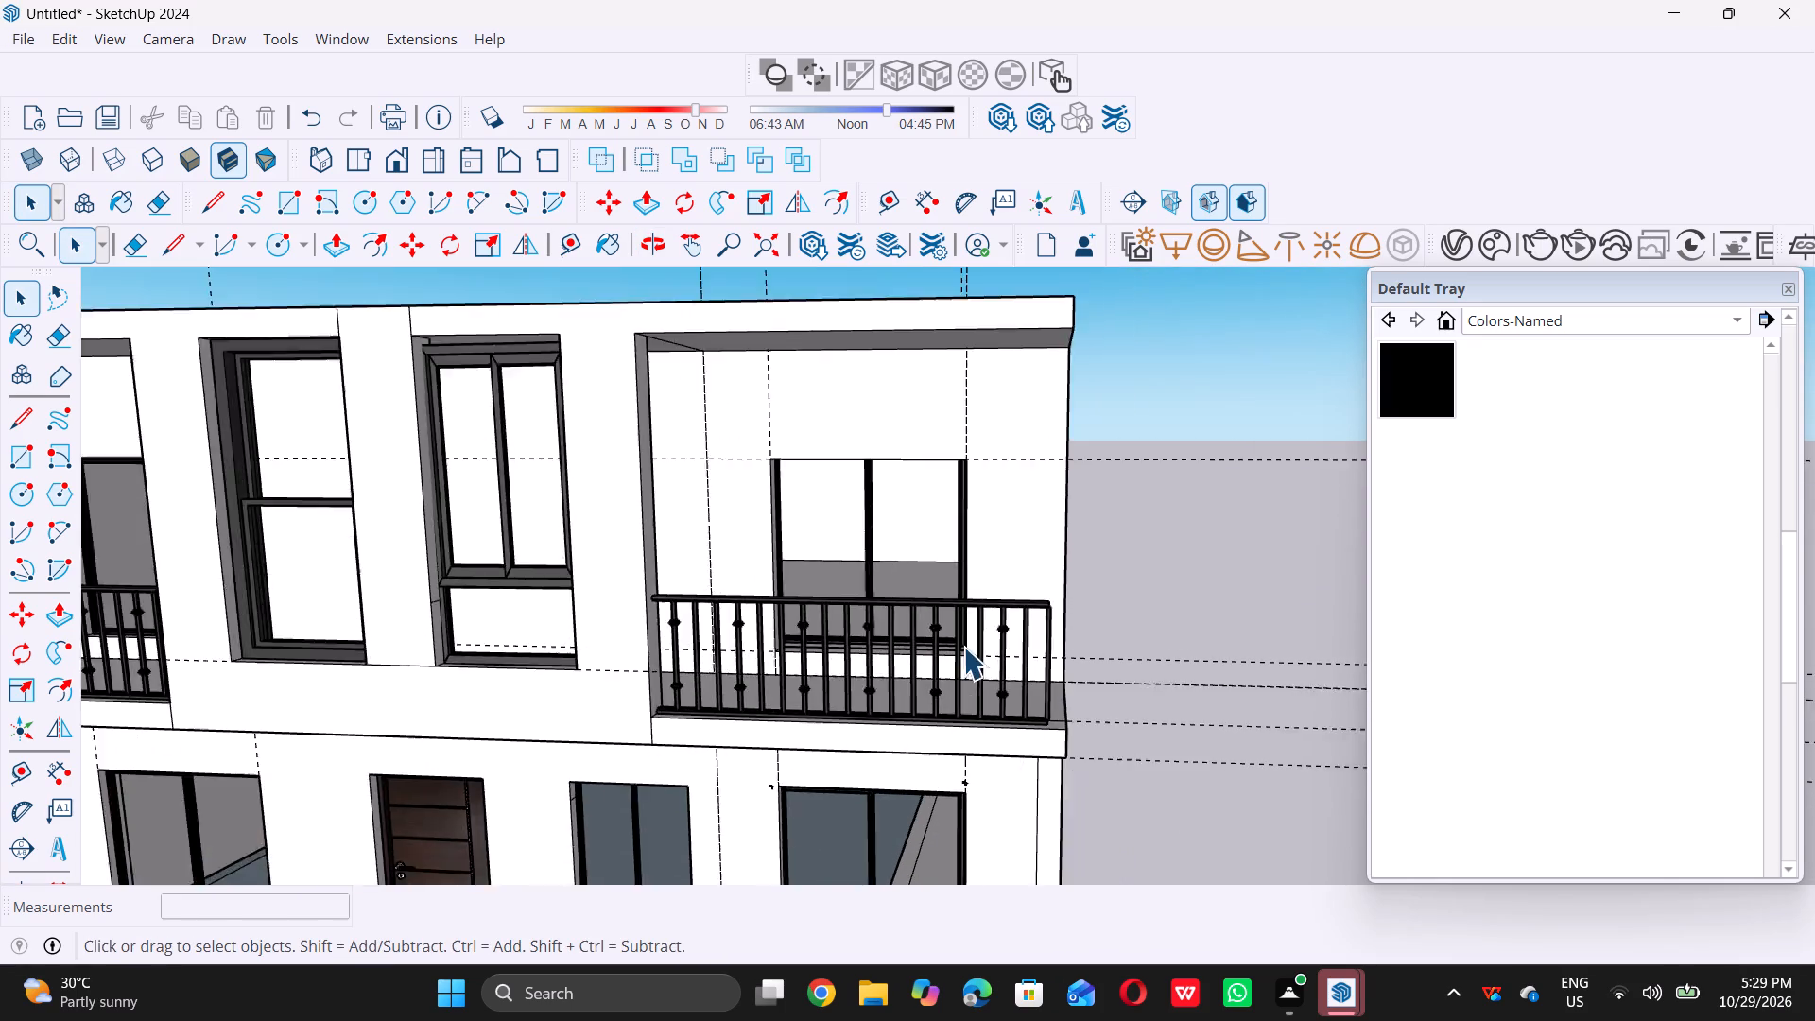
scroll(963, 647, "down", 3)
middle_click_drag(388, 686, 641, 616)
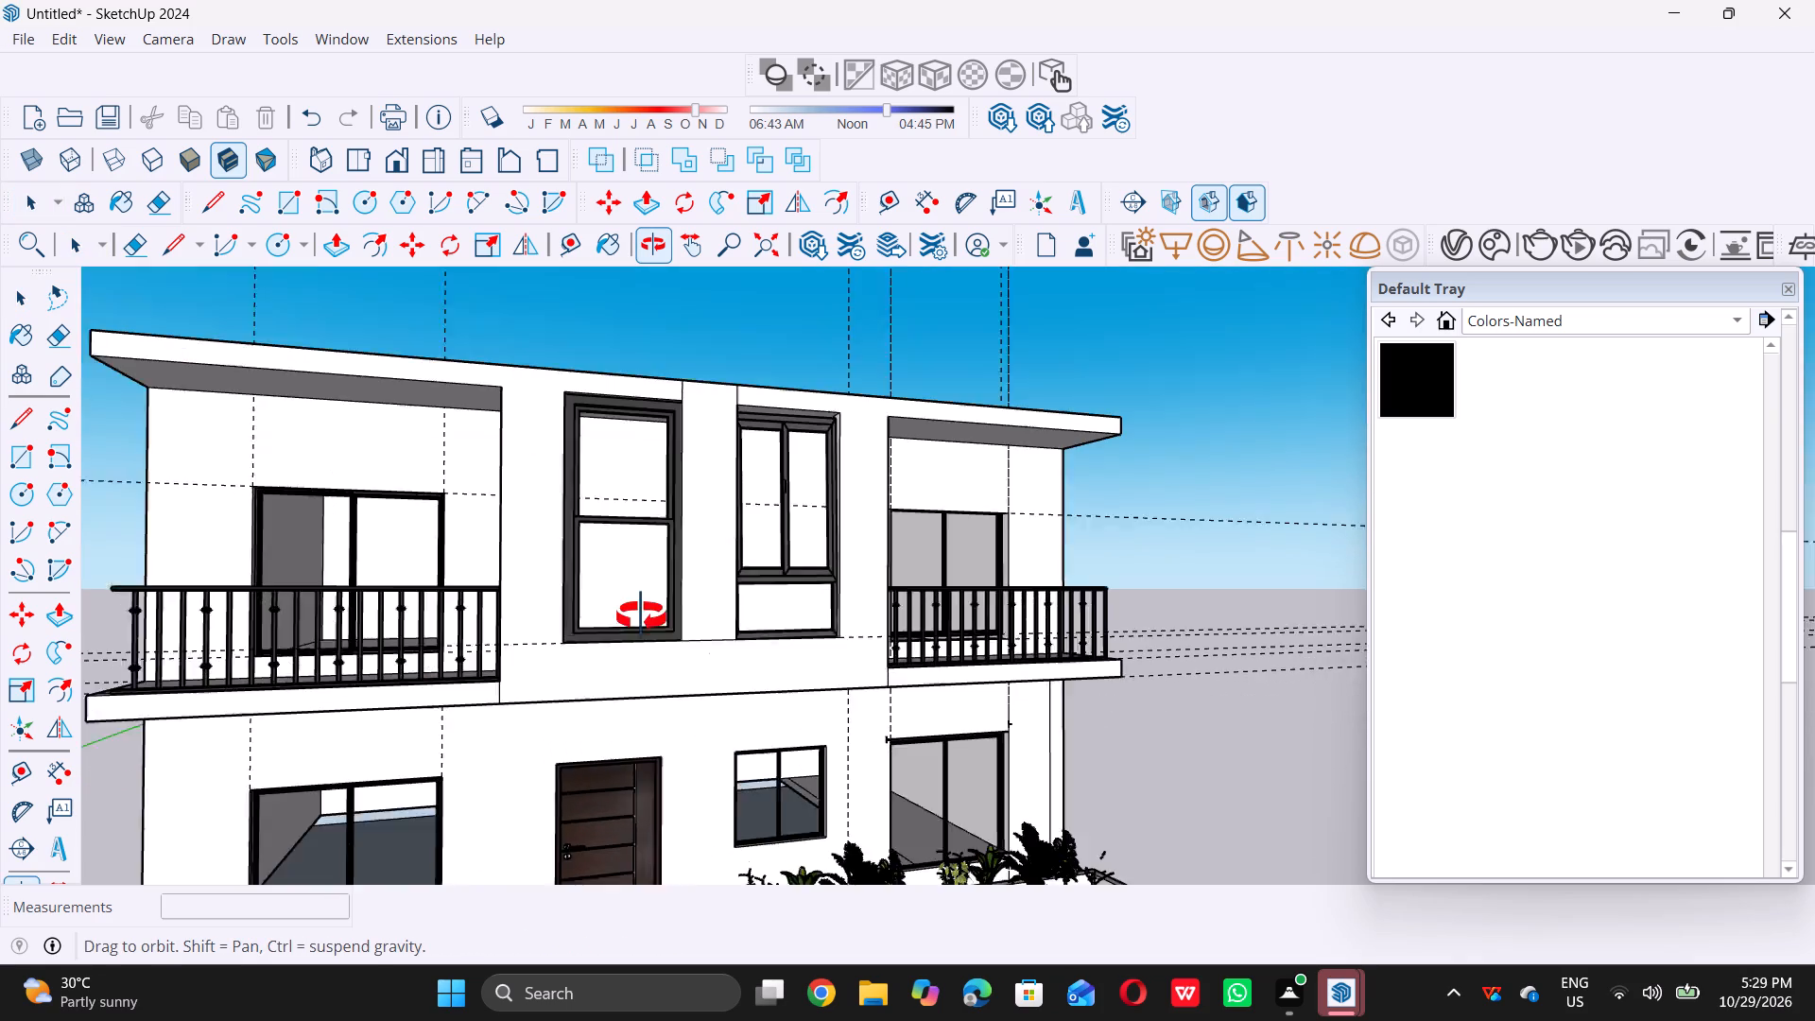
middle_click_drag(641, 616, 500, 614)
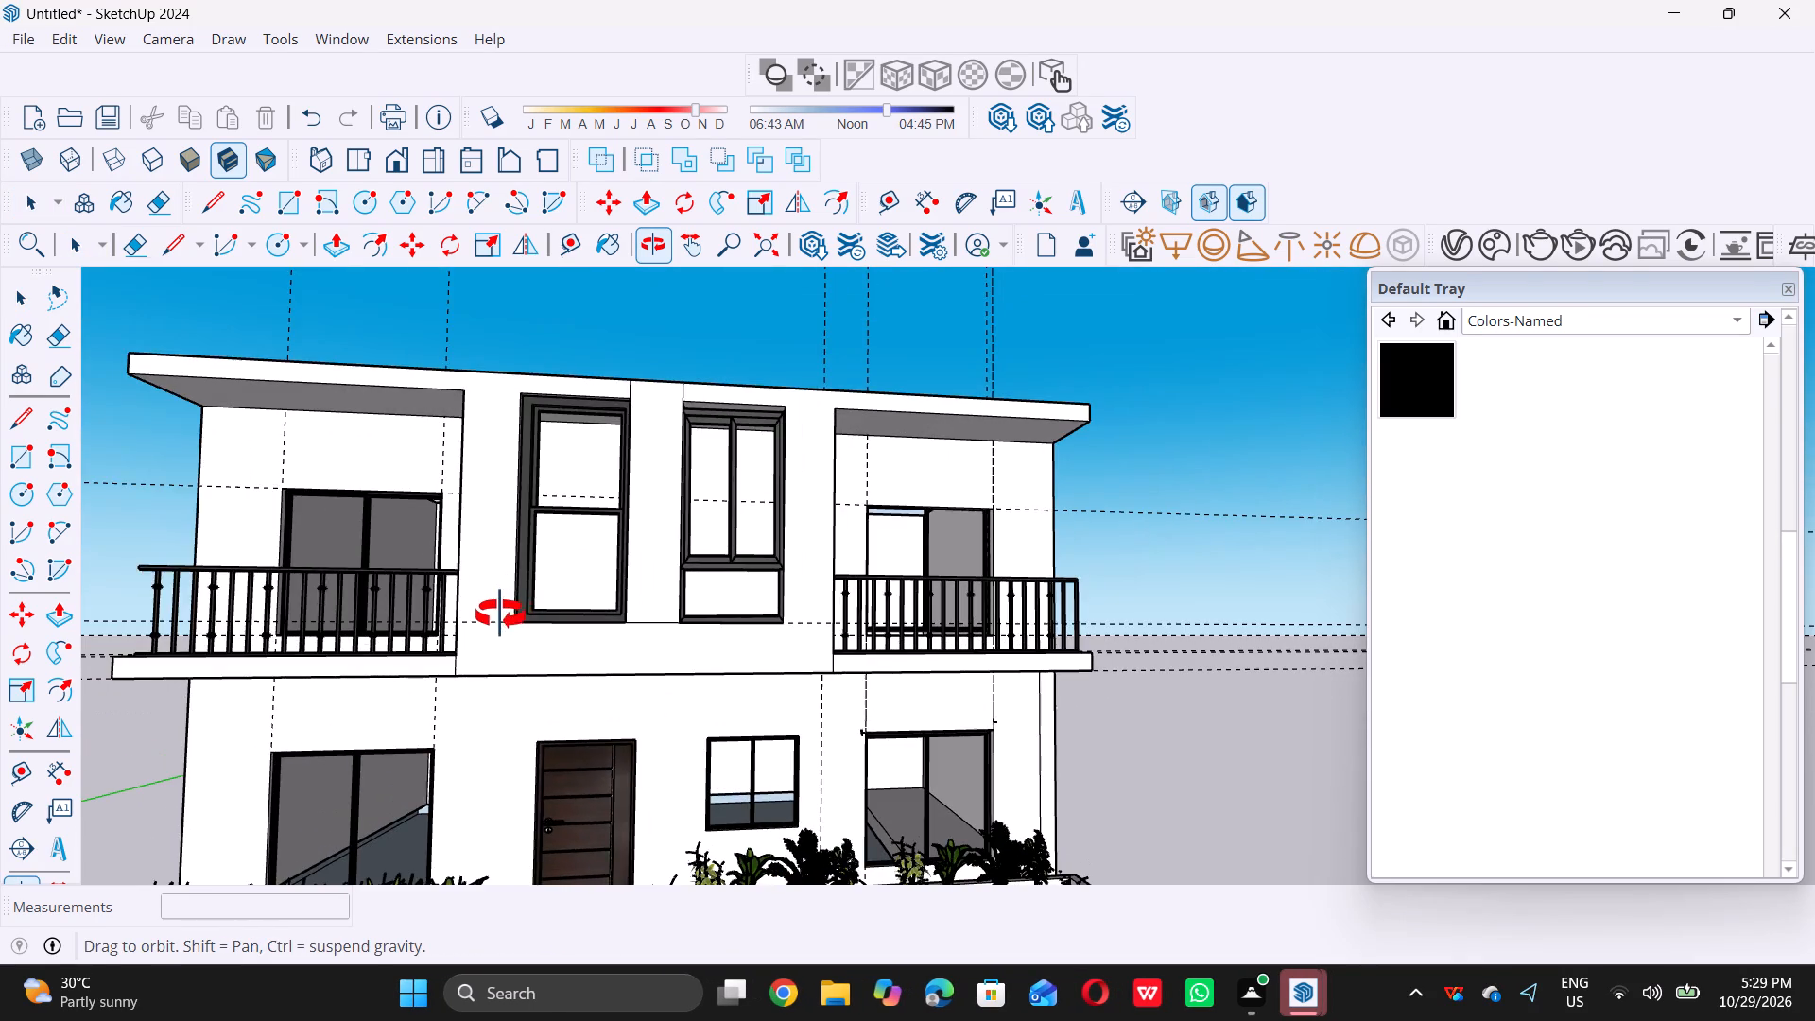
middle_click_drag(500, 614, 478, 632)
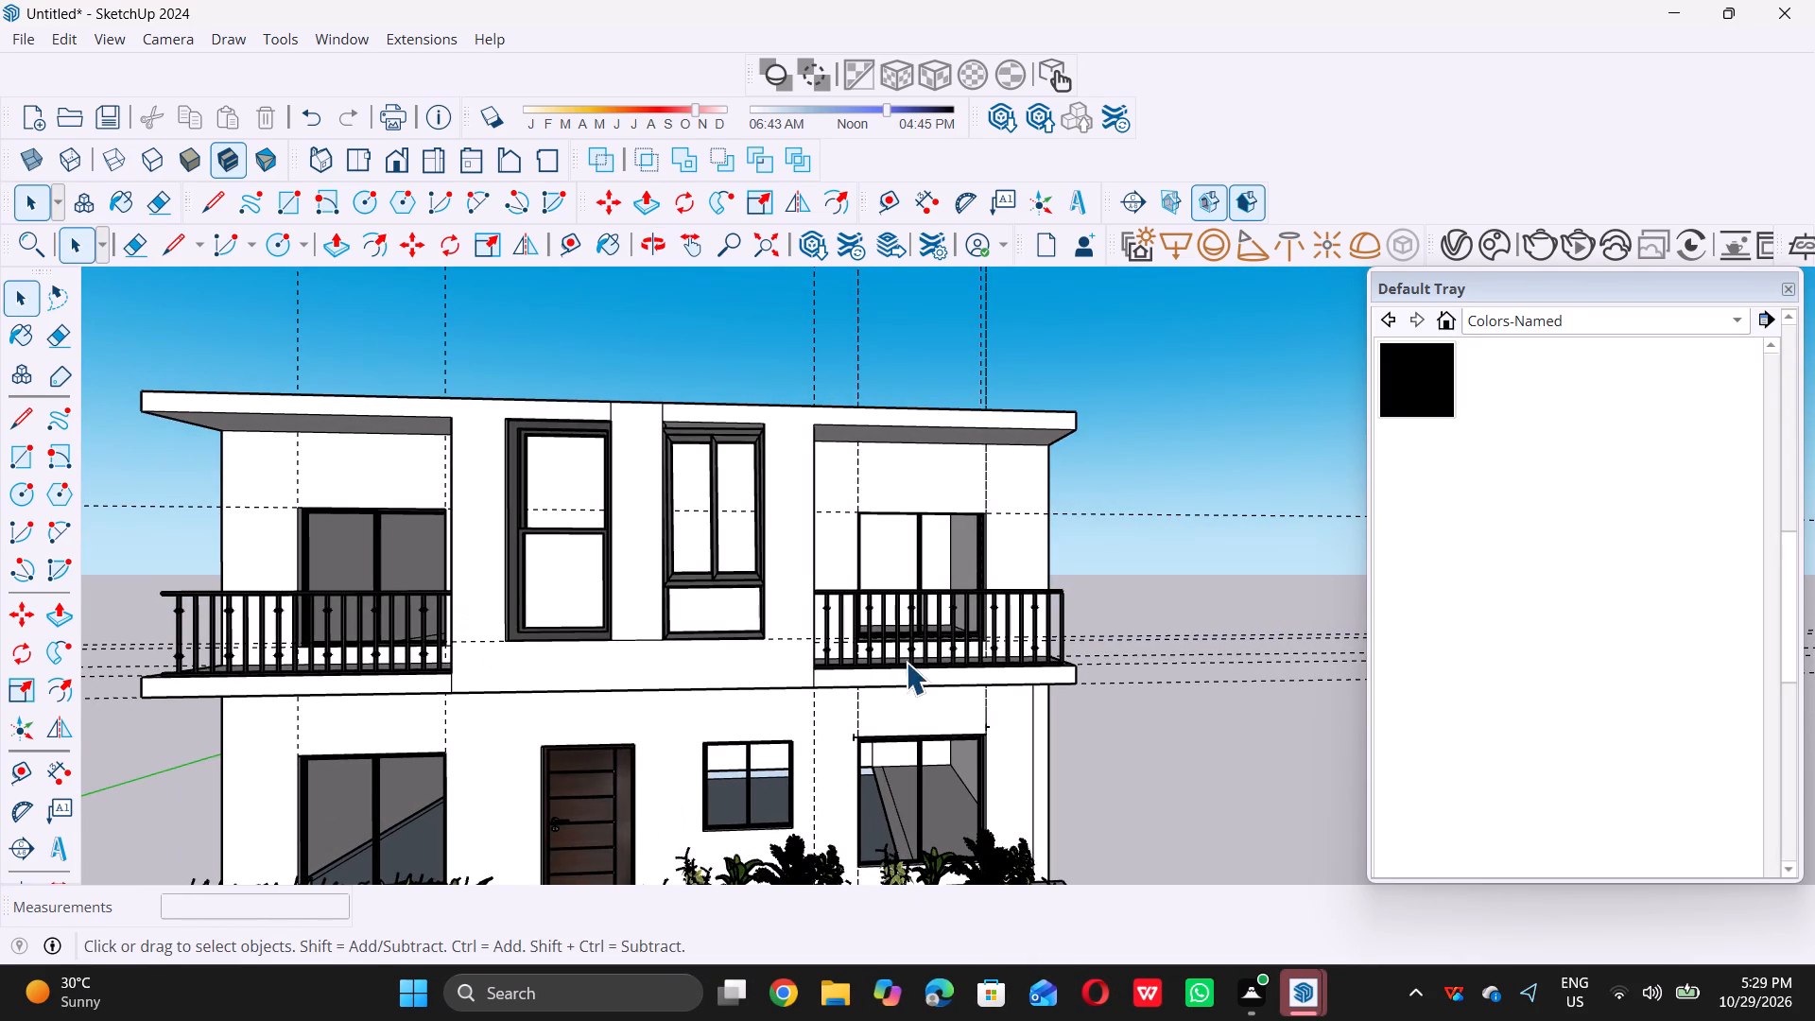
Examine the right balcony's open side end and railing from the house's side, then the whole house from a distance.
middle_click_drag(906, 662, 603, 685)
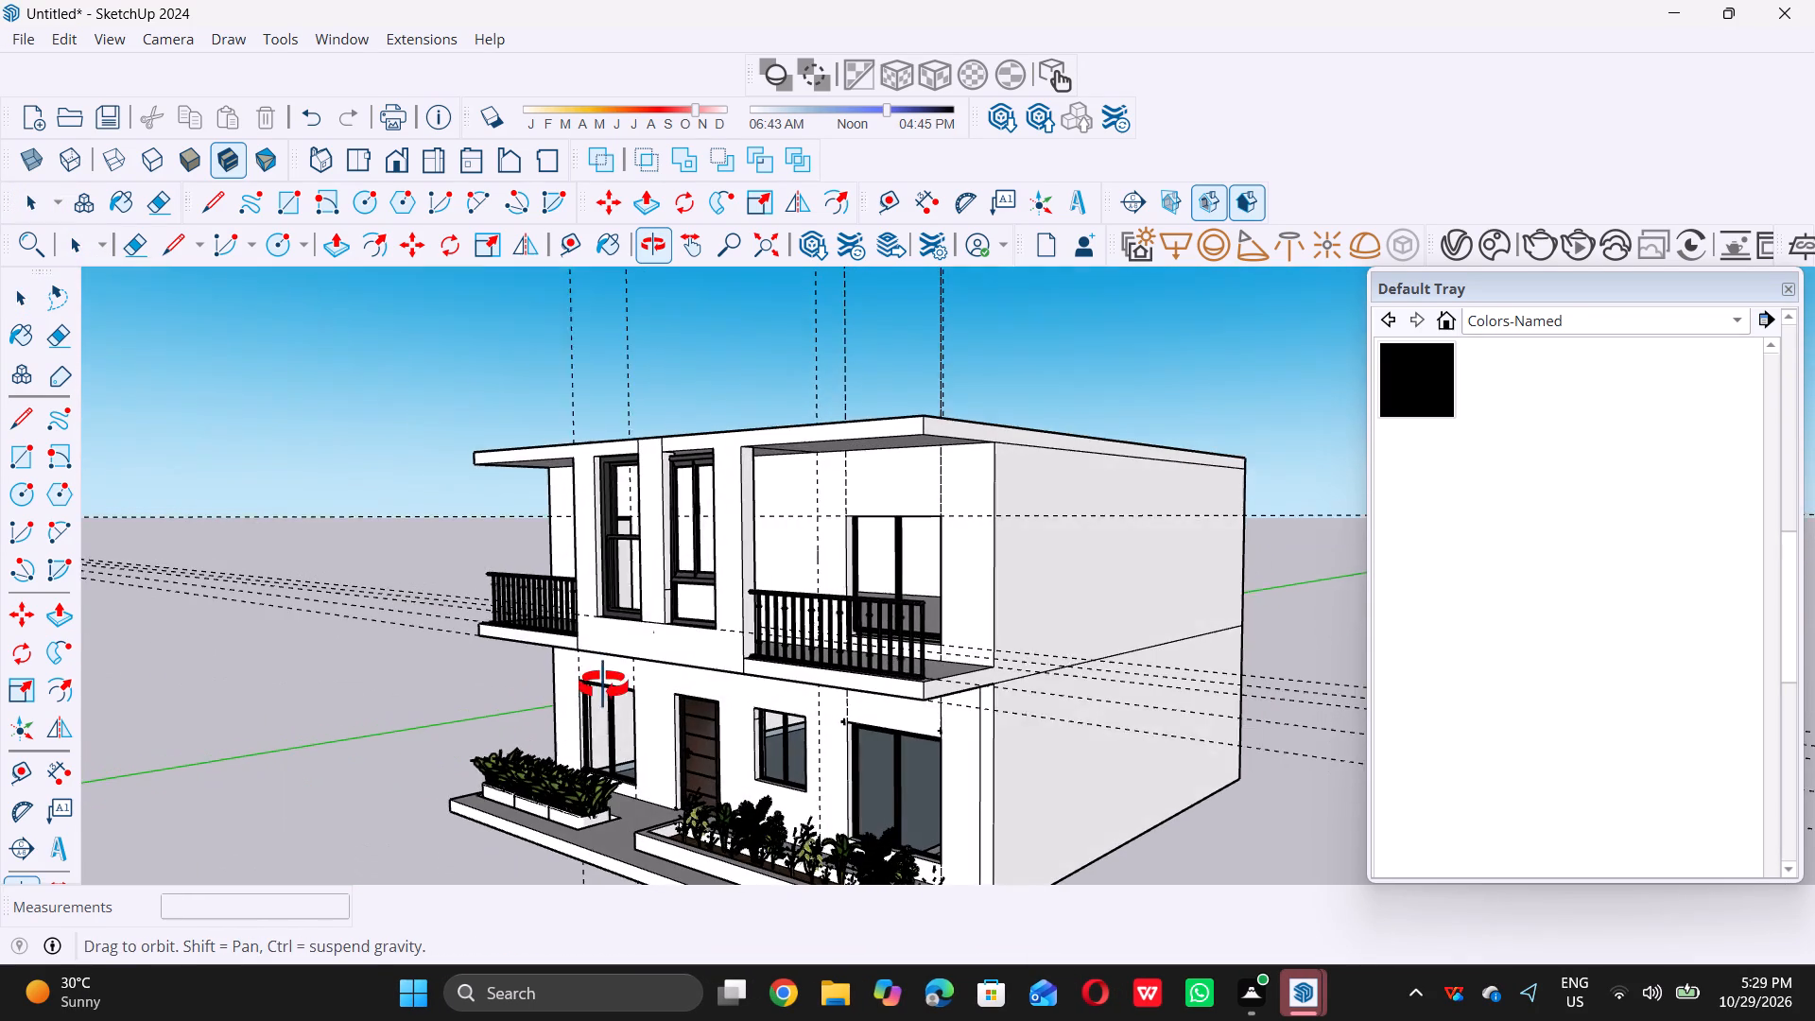
middle_click_drag(603, 685, 568, 692)
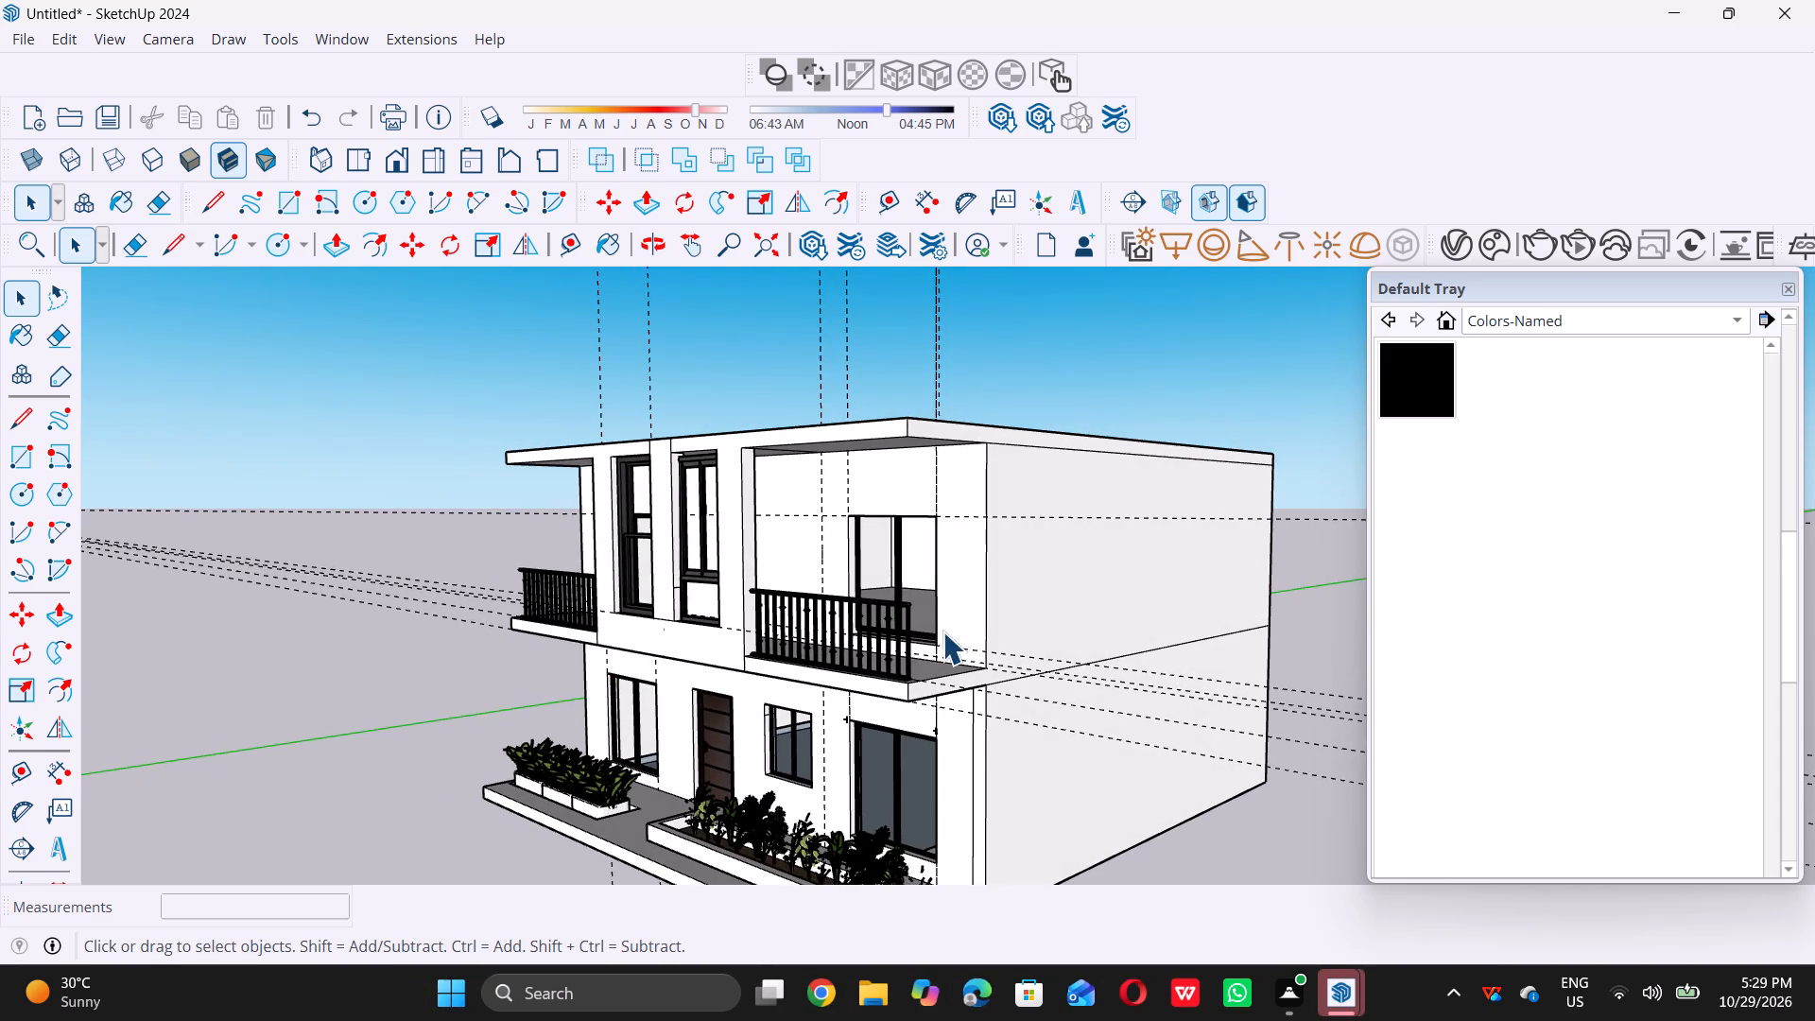
scroll(944, 627, "up", 9)
middle_click_drag(890, 615, 617, 680)
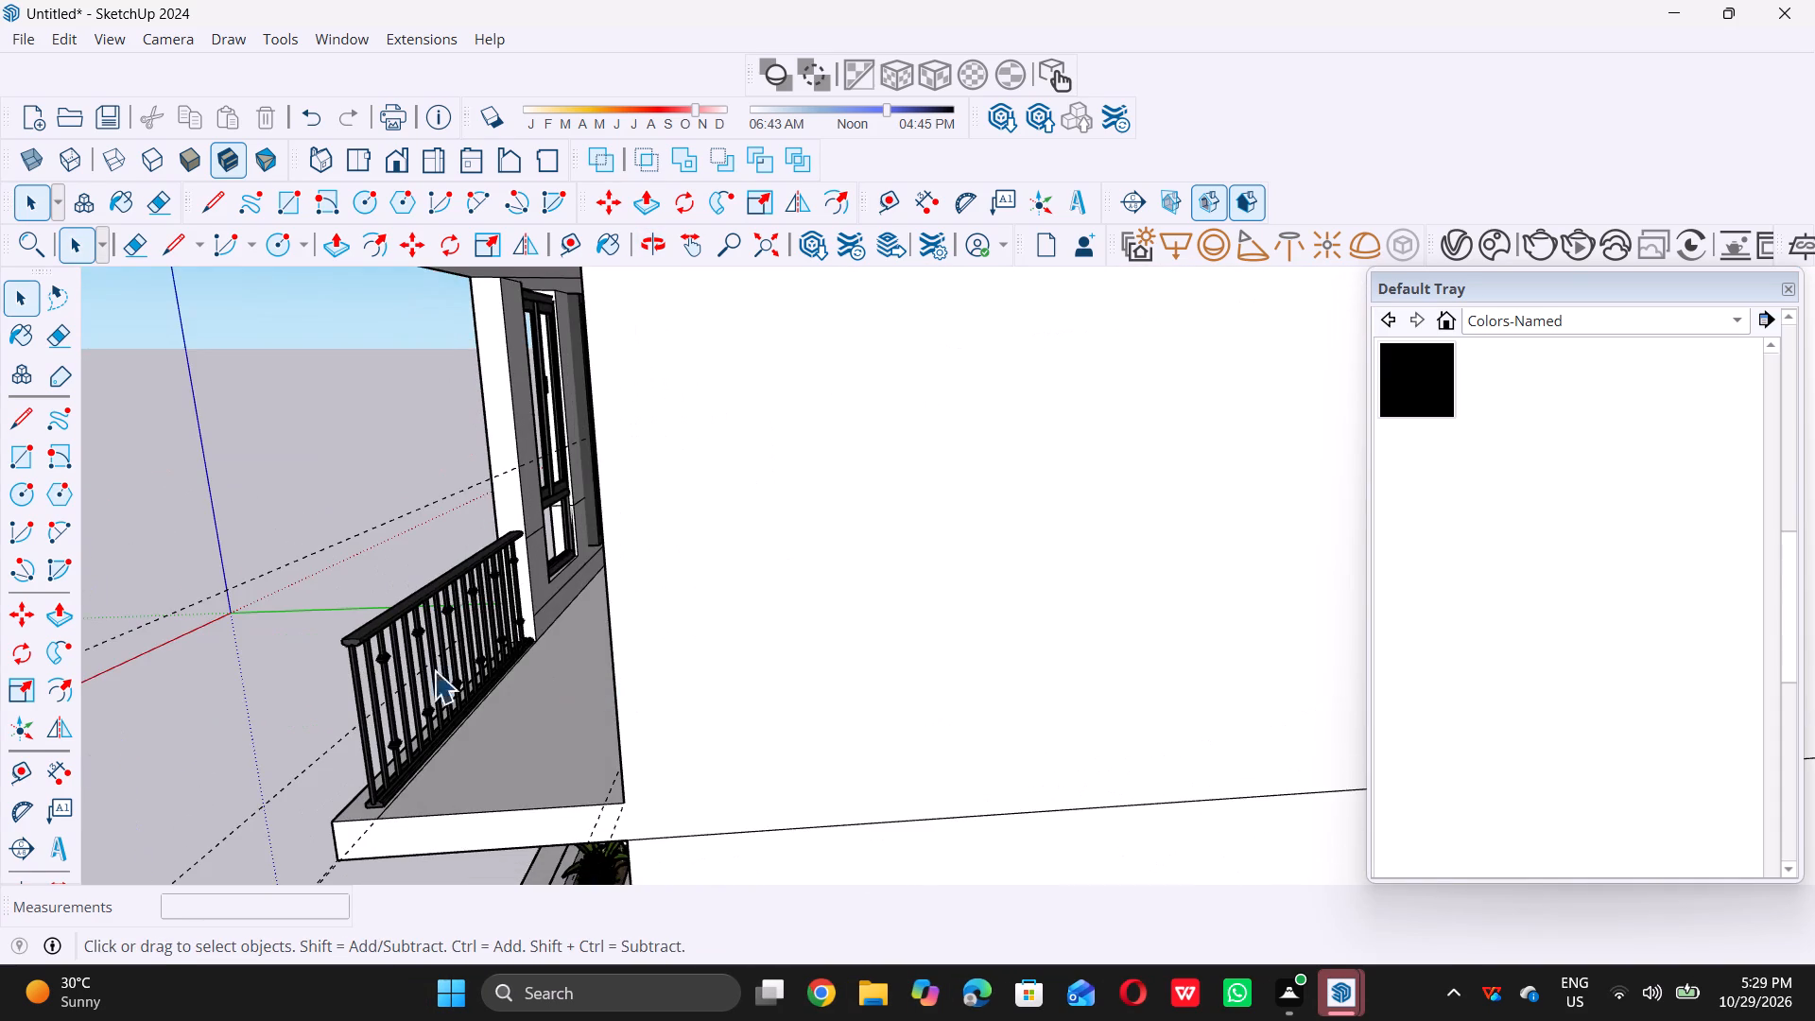
scroll(365, 674, "up", 4)
scroll(339, 648, "down", 8)
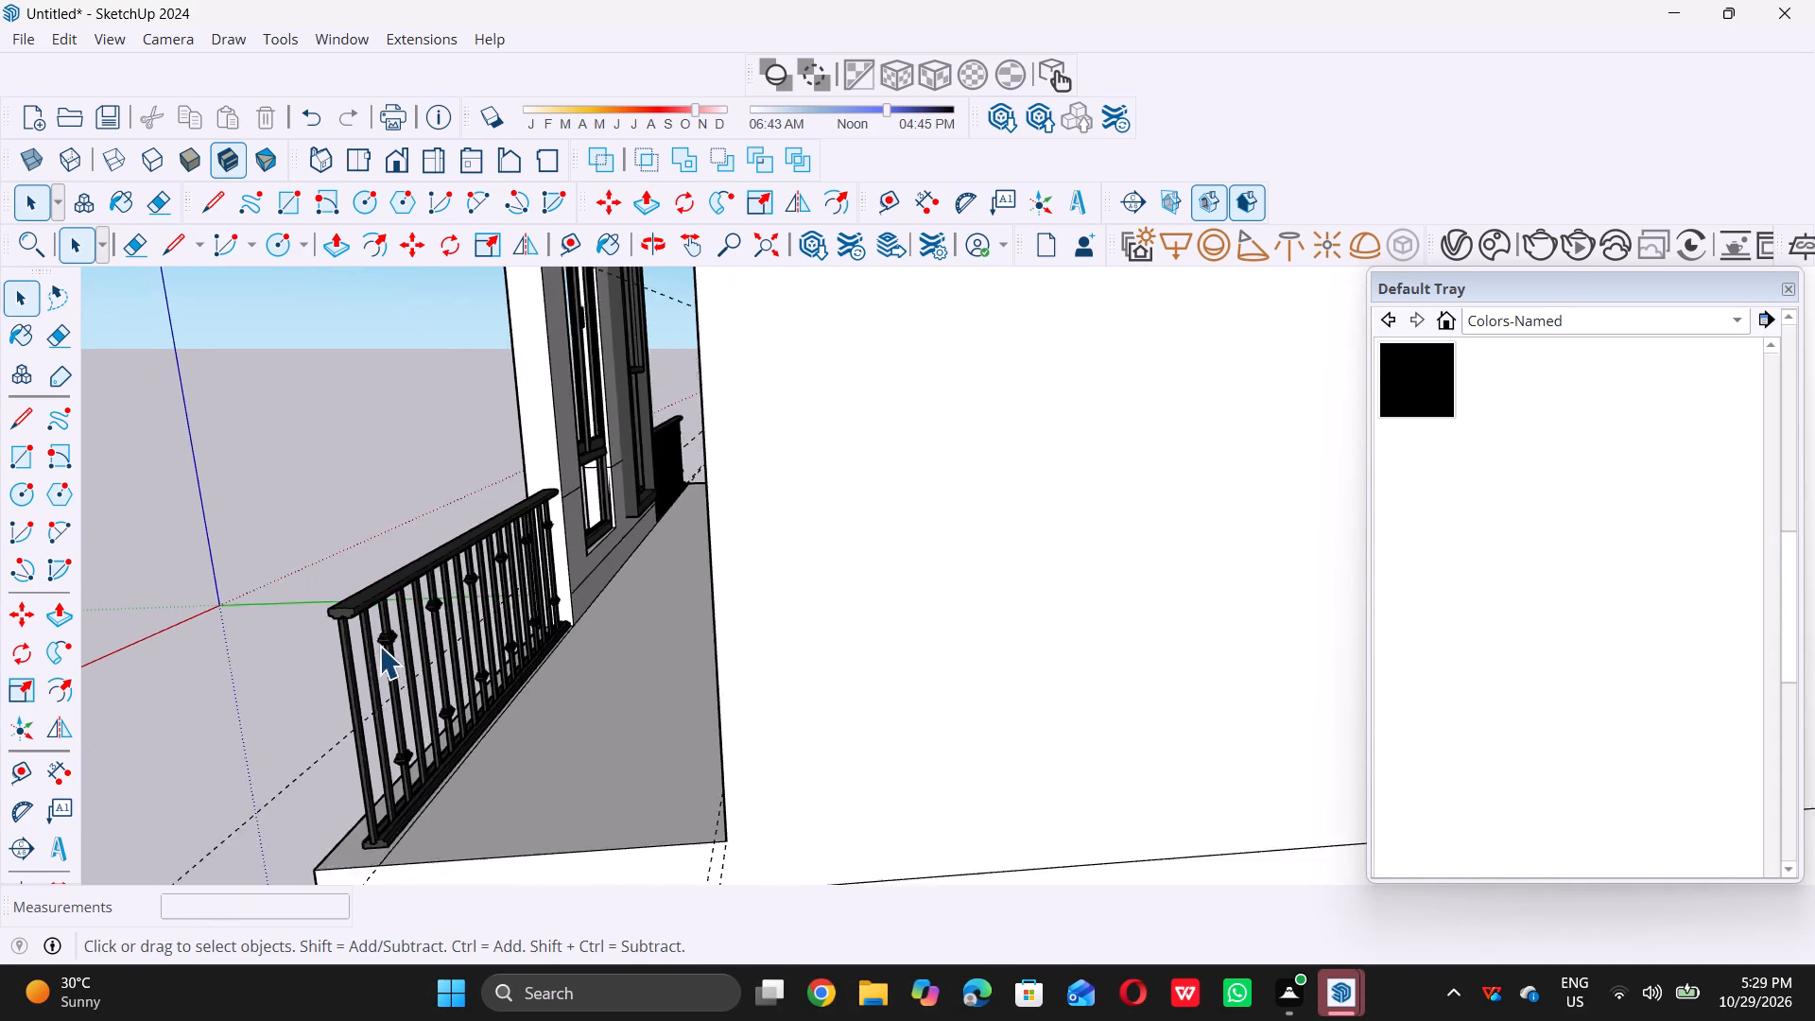
scroll(379, 646, "down", 17)
middle_click_drag(349, 711, 654, 700)
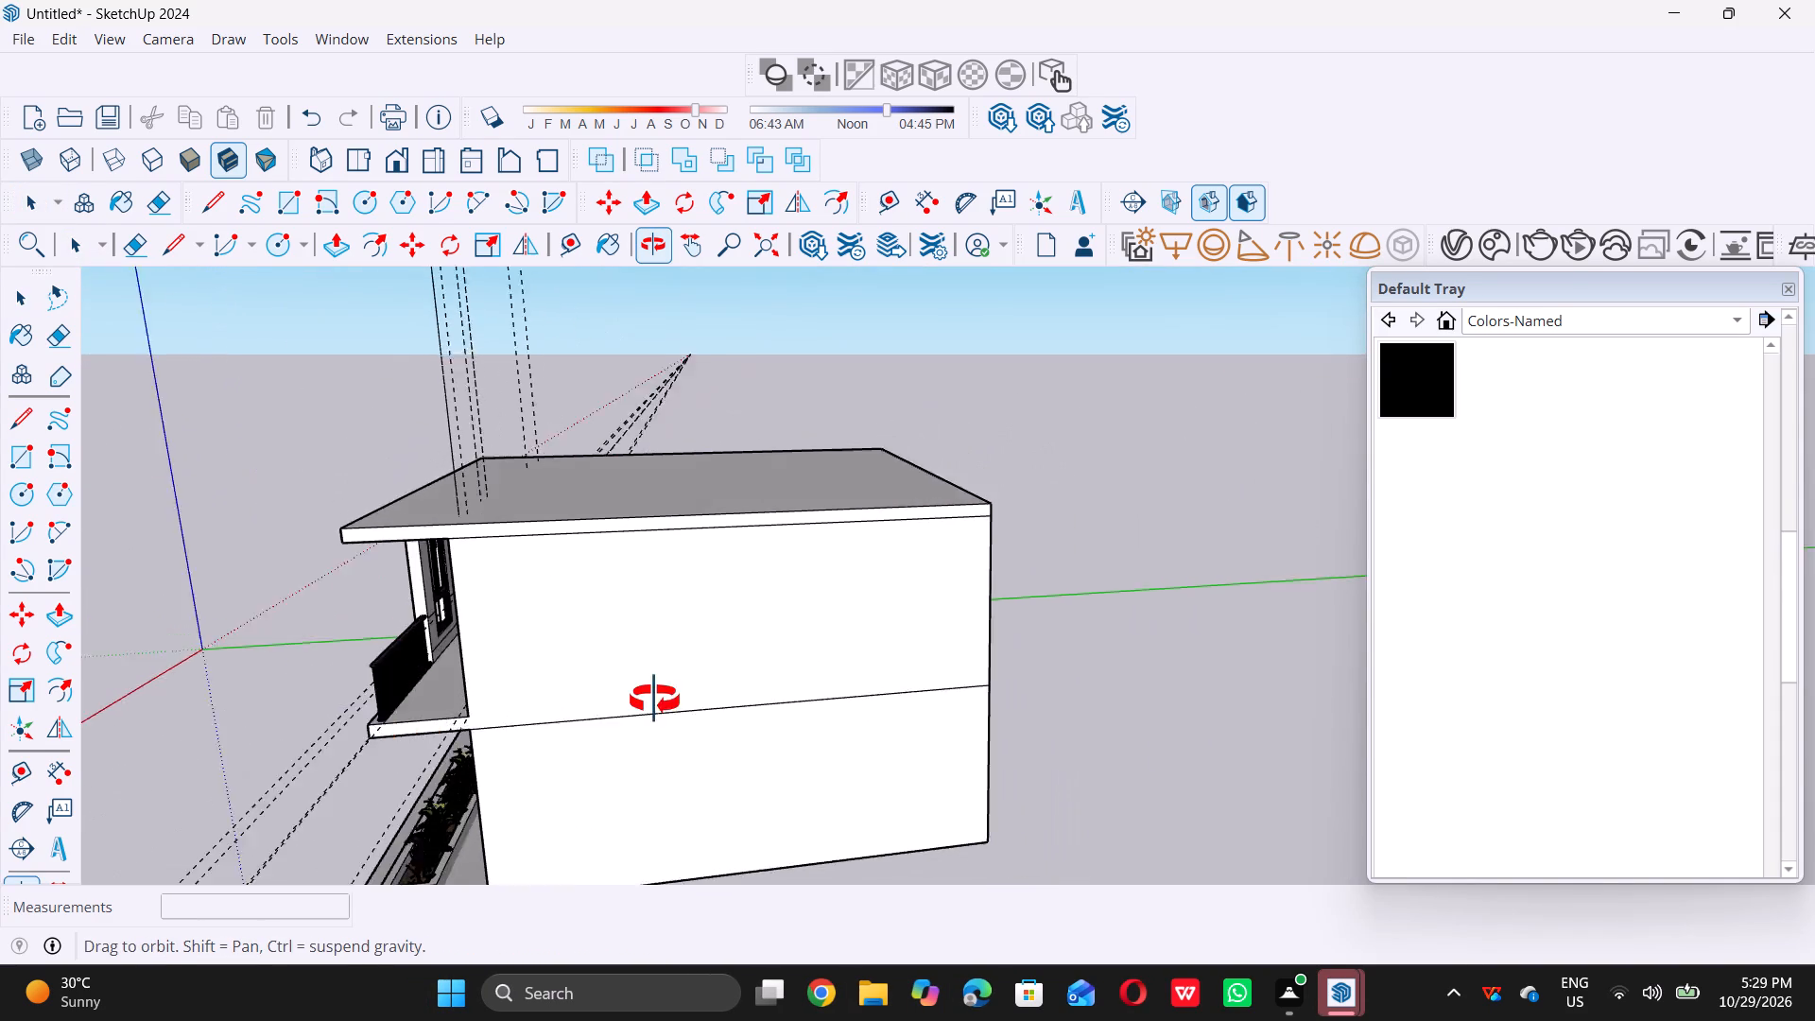
middle_click_drag(654, 700, 735, 667)
scroll(733, 652, "down", 3)
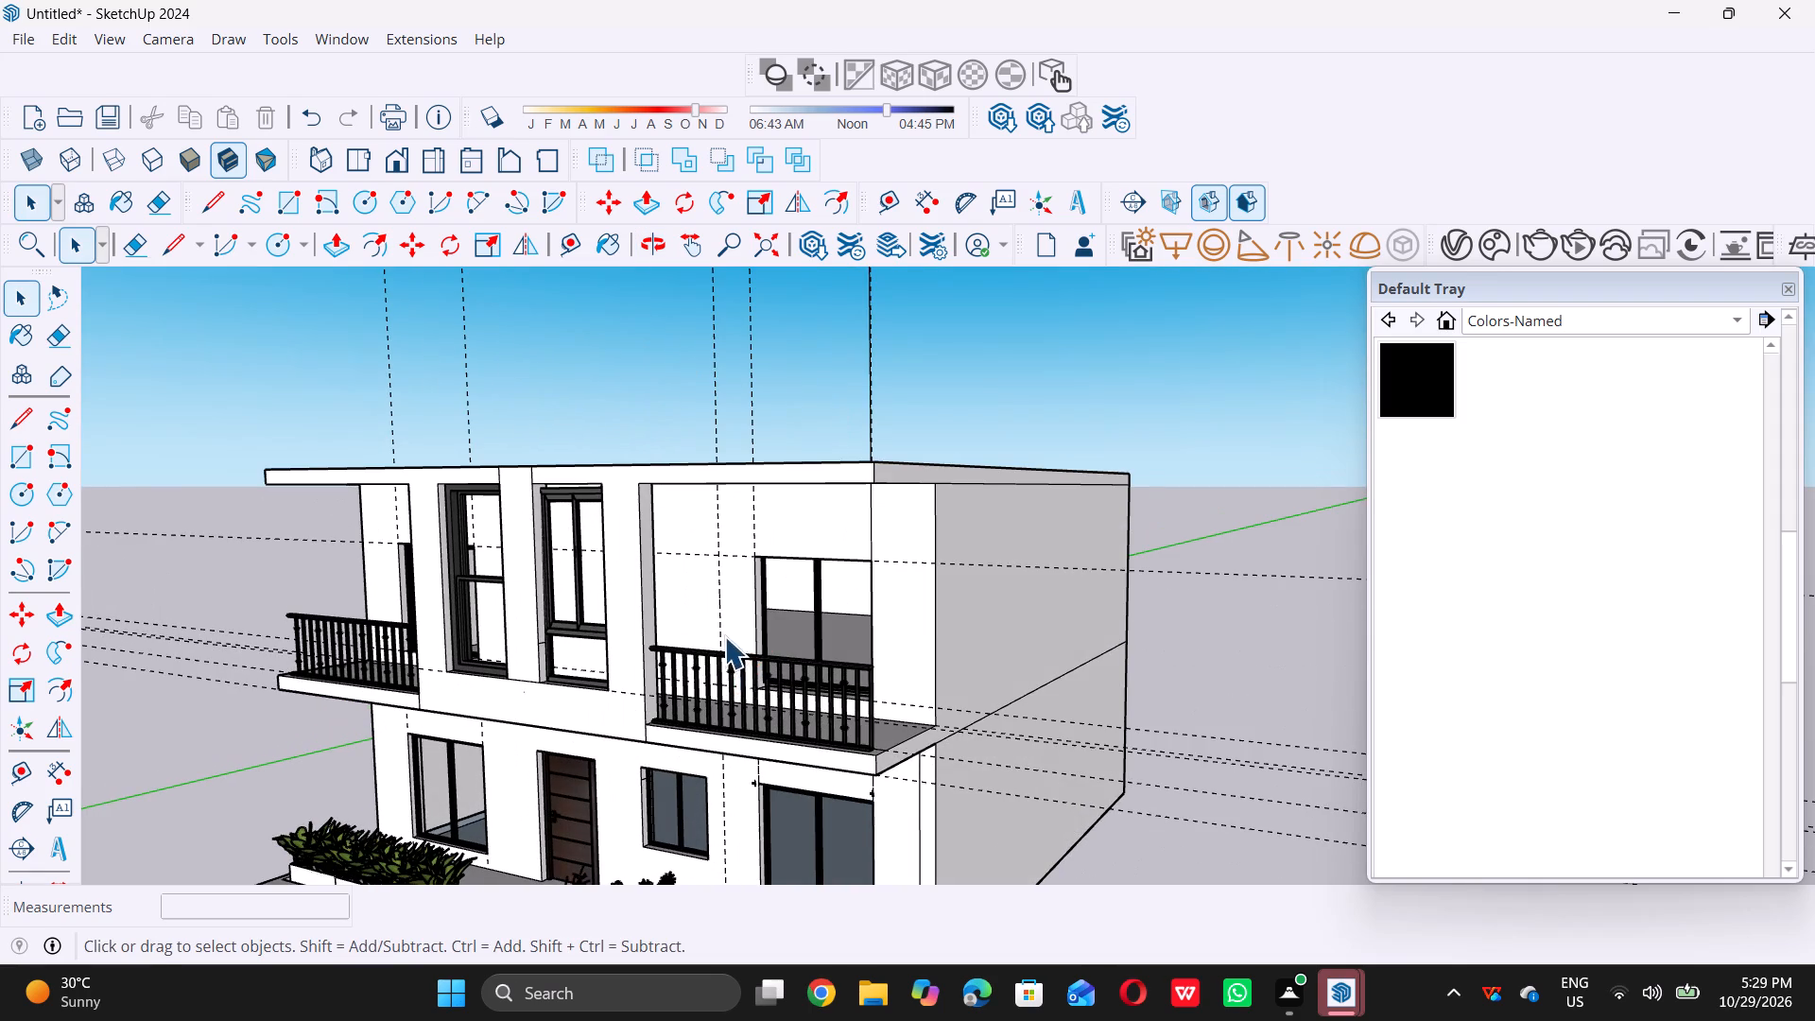
scroll(724, 636, "down", 10)
middle_click_drag(713, 707, 803, 697)
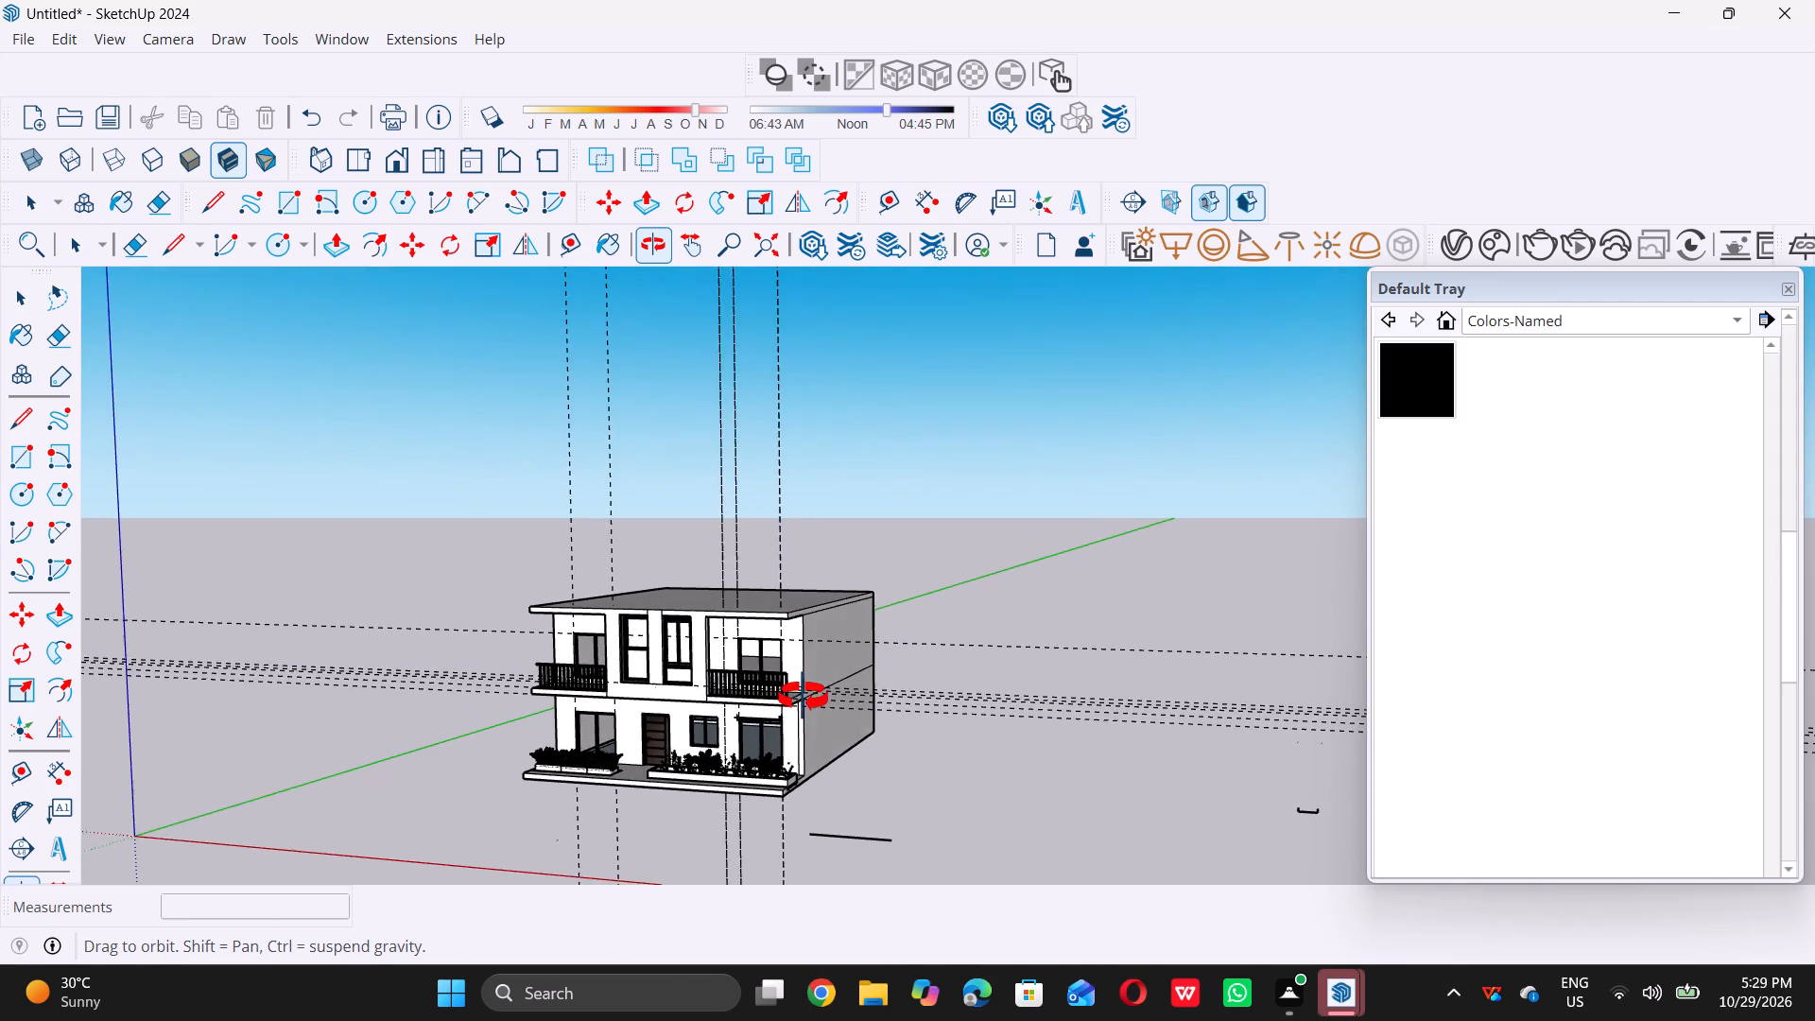
middle_click_drag(803, 697, 877, 666)
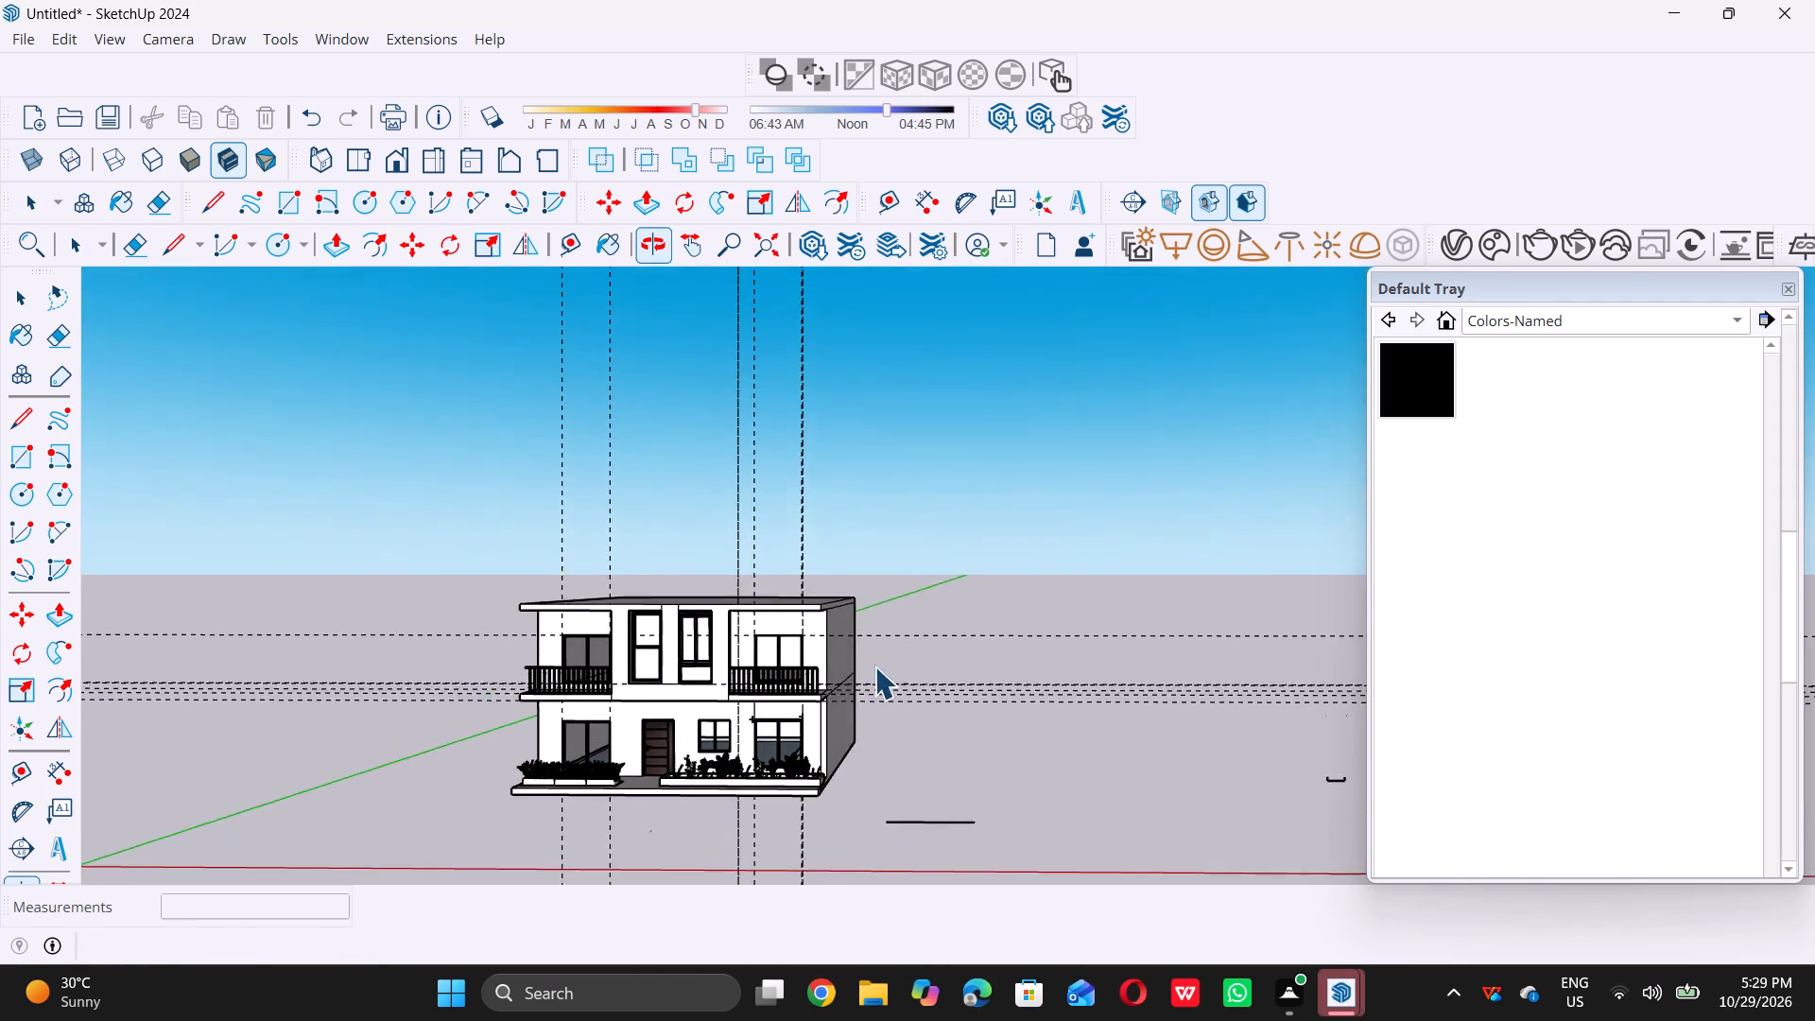
Copy the right balcony's railing by its bottom rail's inner end corner to free space beyond the house's right side wall.
scroll(824, 673, "up", 9)
scroll(700, 683, "up", 7)
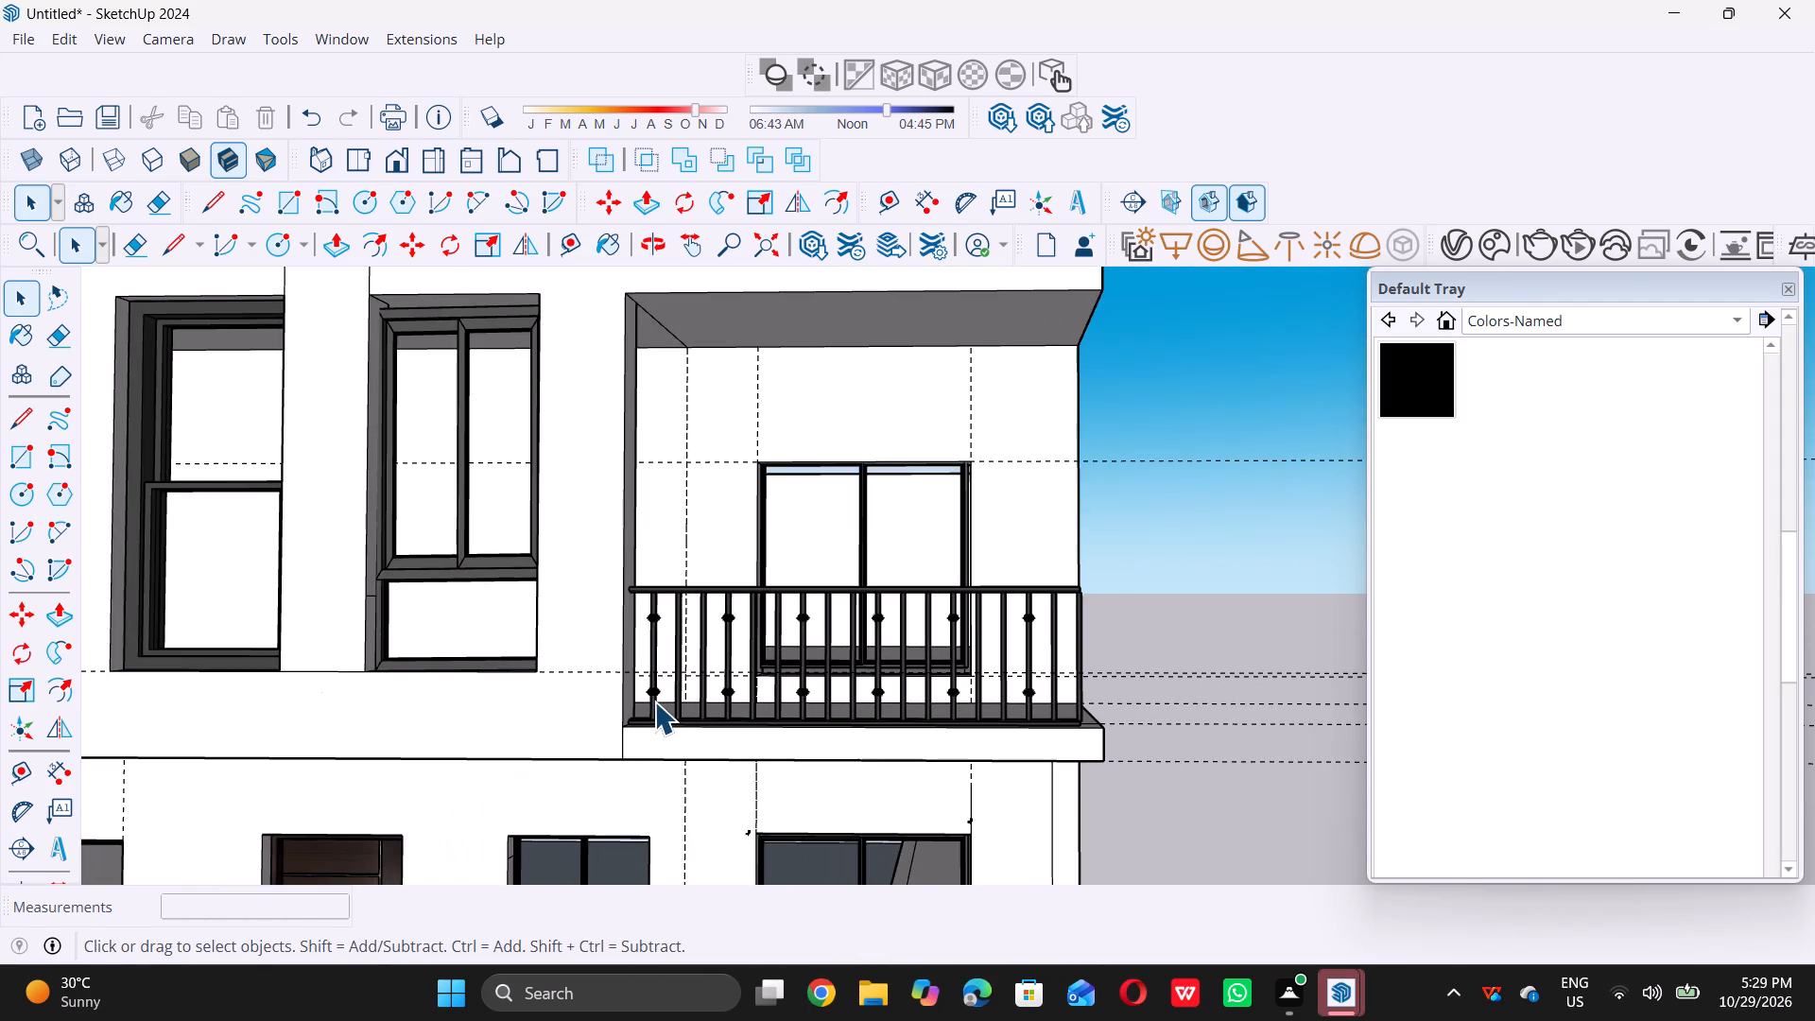
double_click(653, 696)
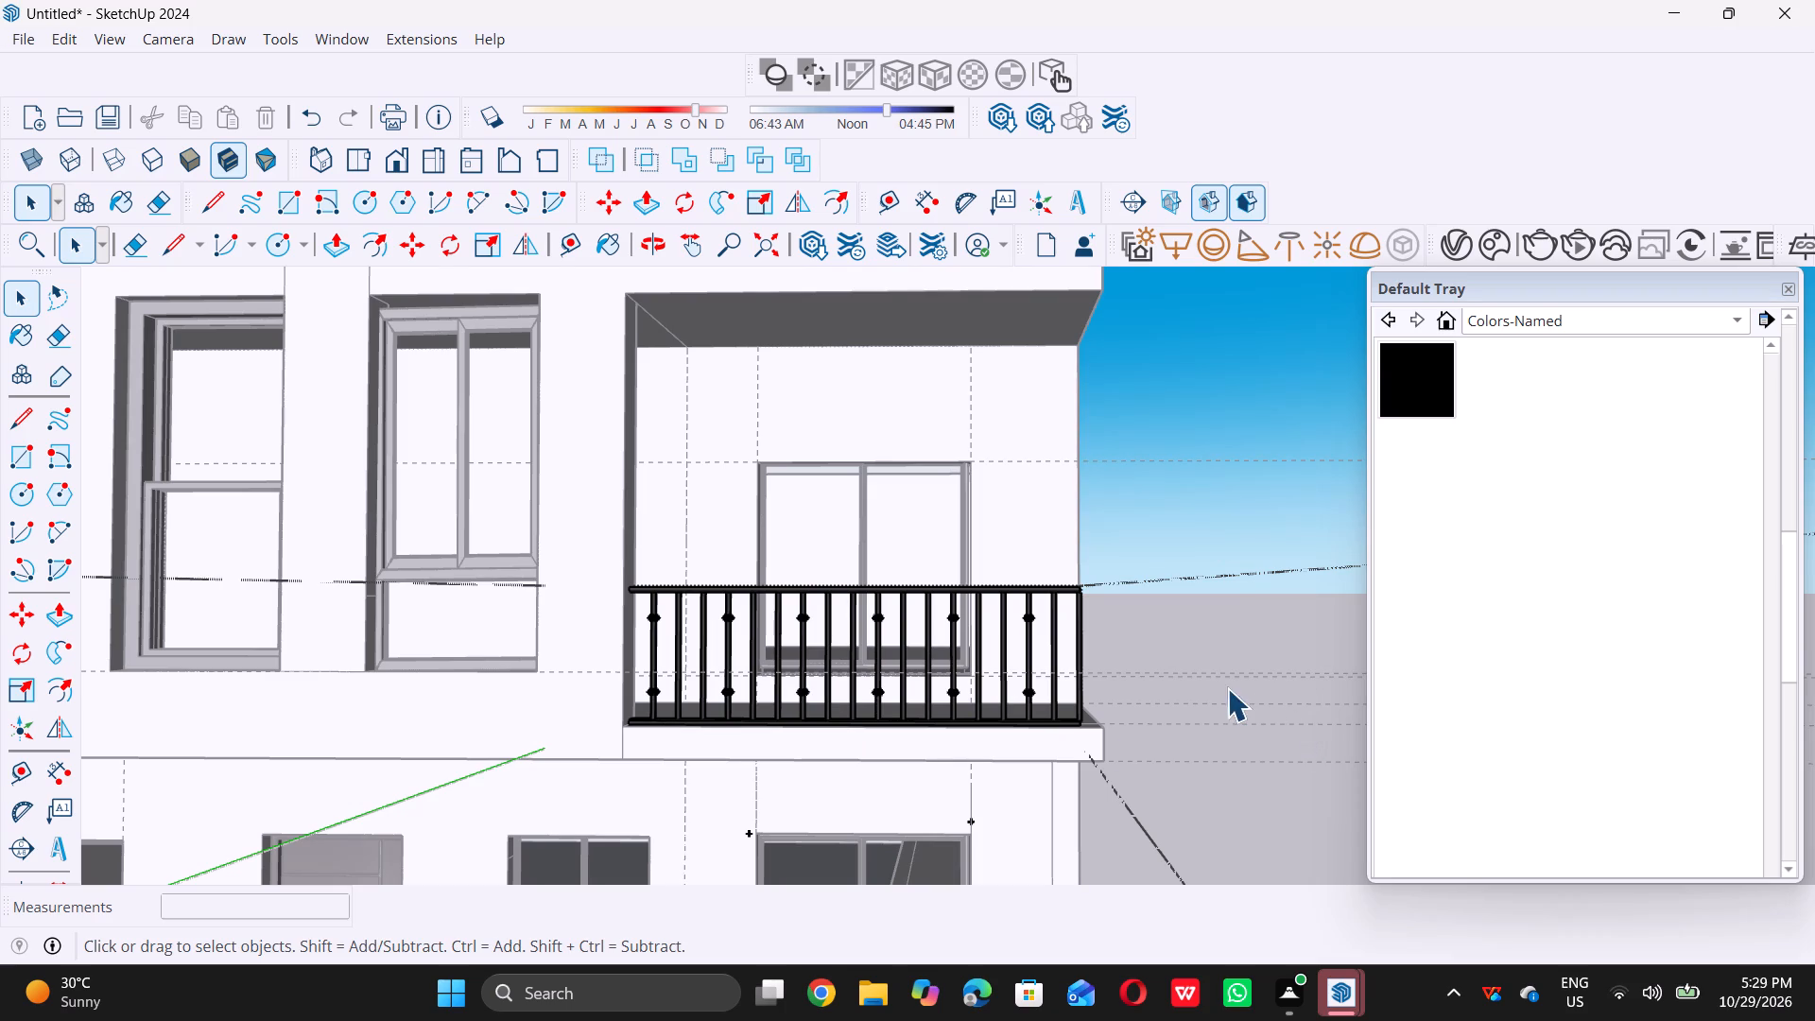
double_click(1227, 688)
left_click(655, 690)
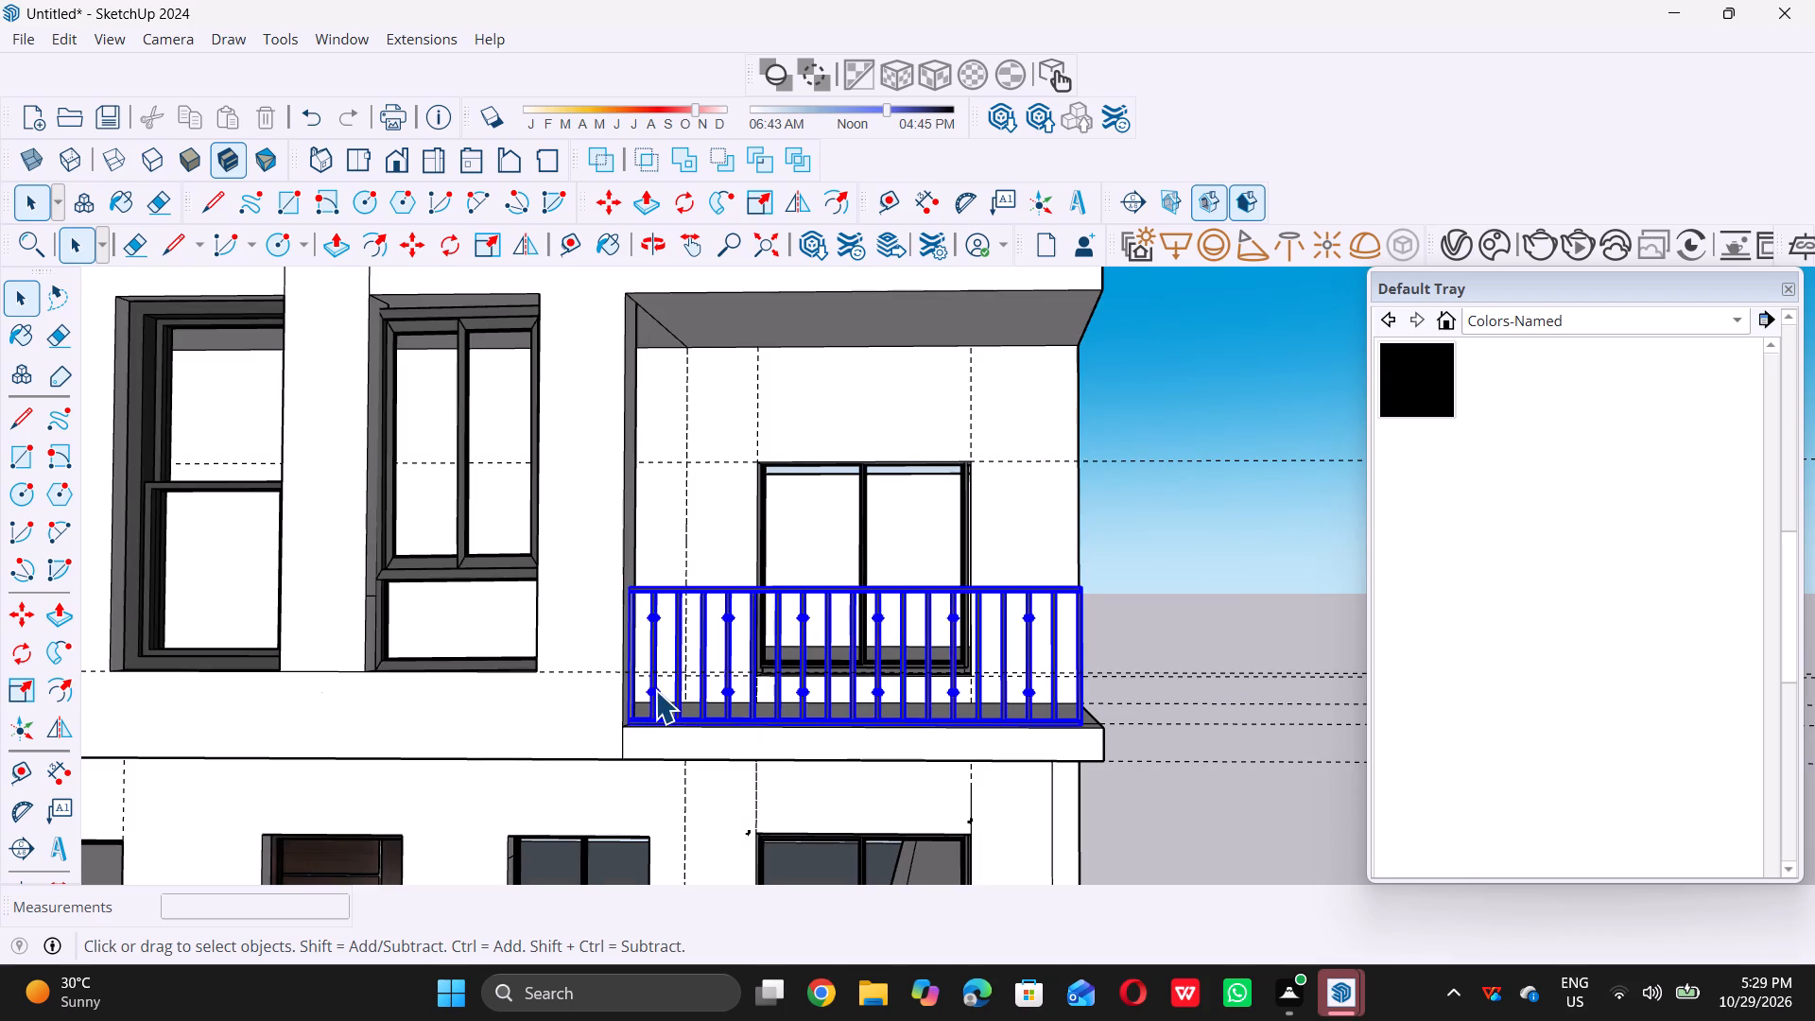
key("m")
scroll(617, 729, "up", 3)
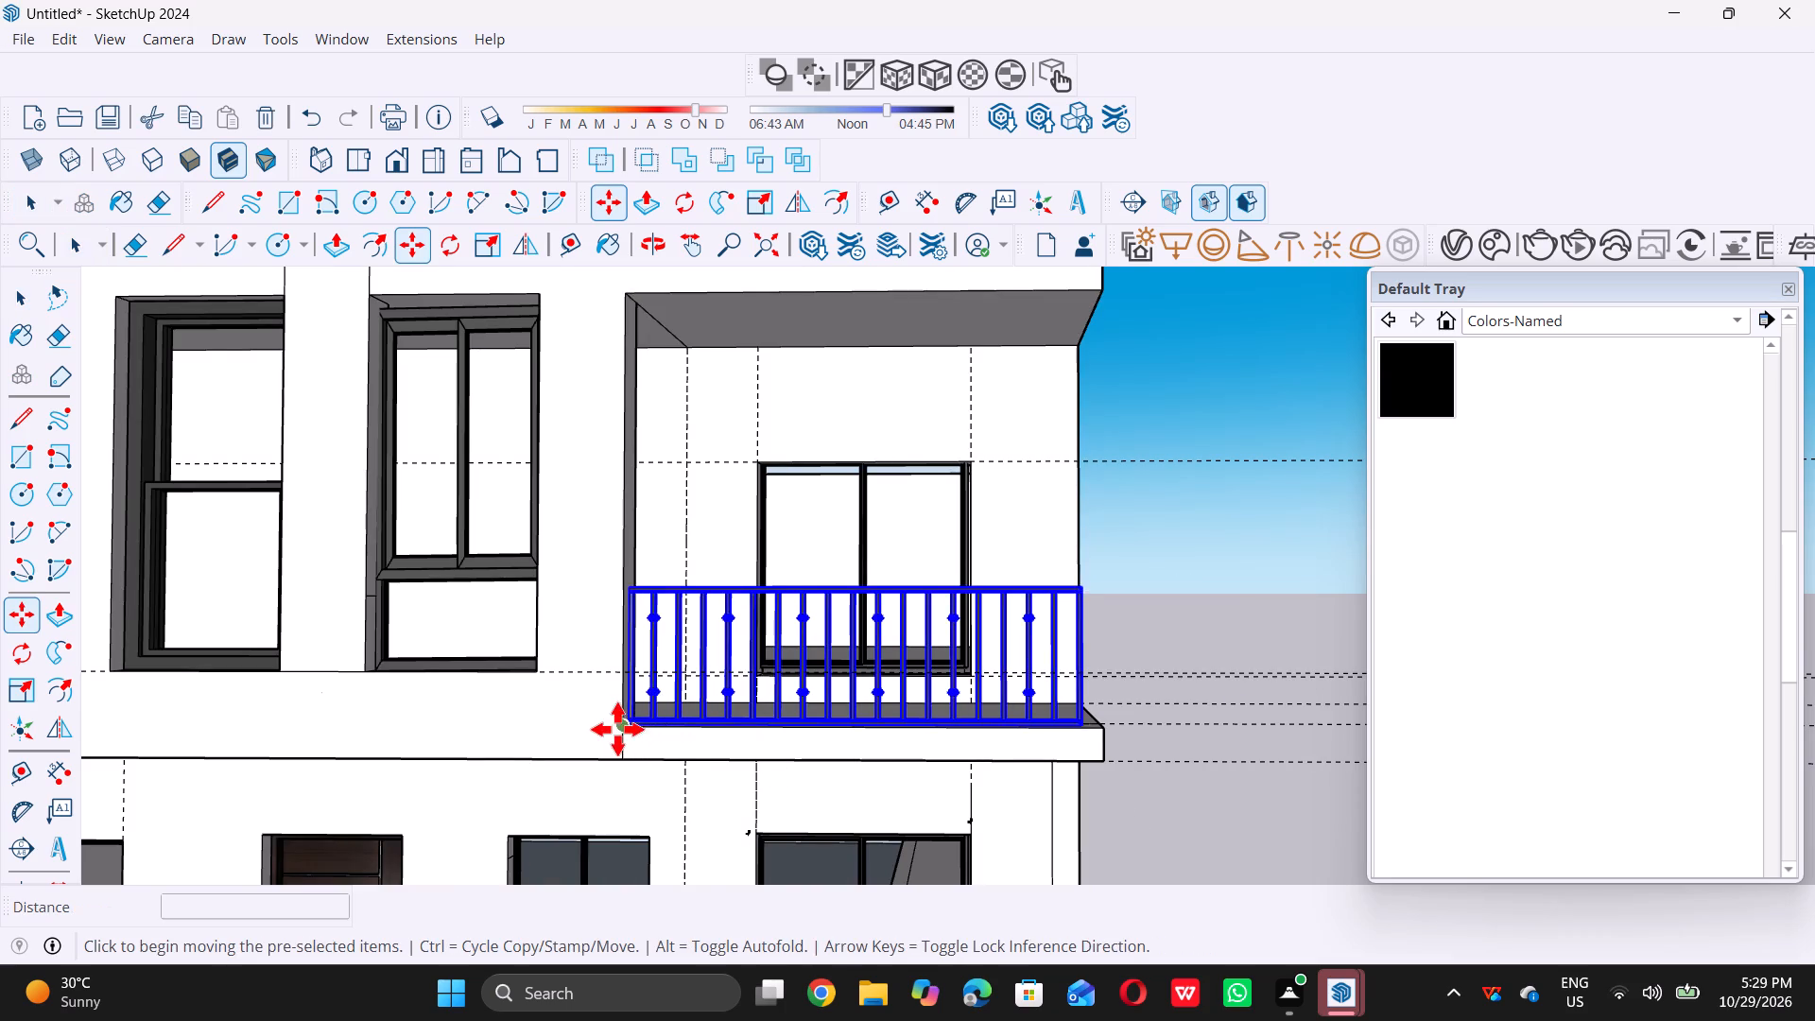
scroll(617, 729, "up", 18)
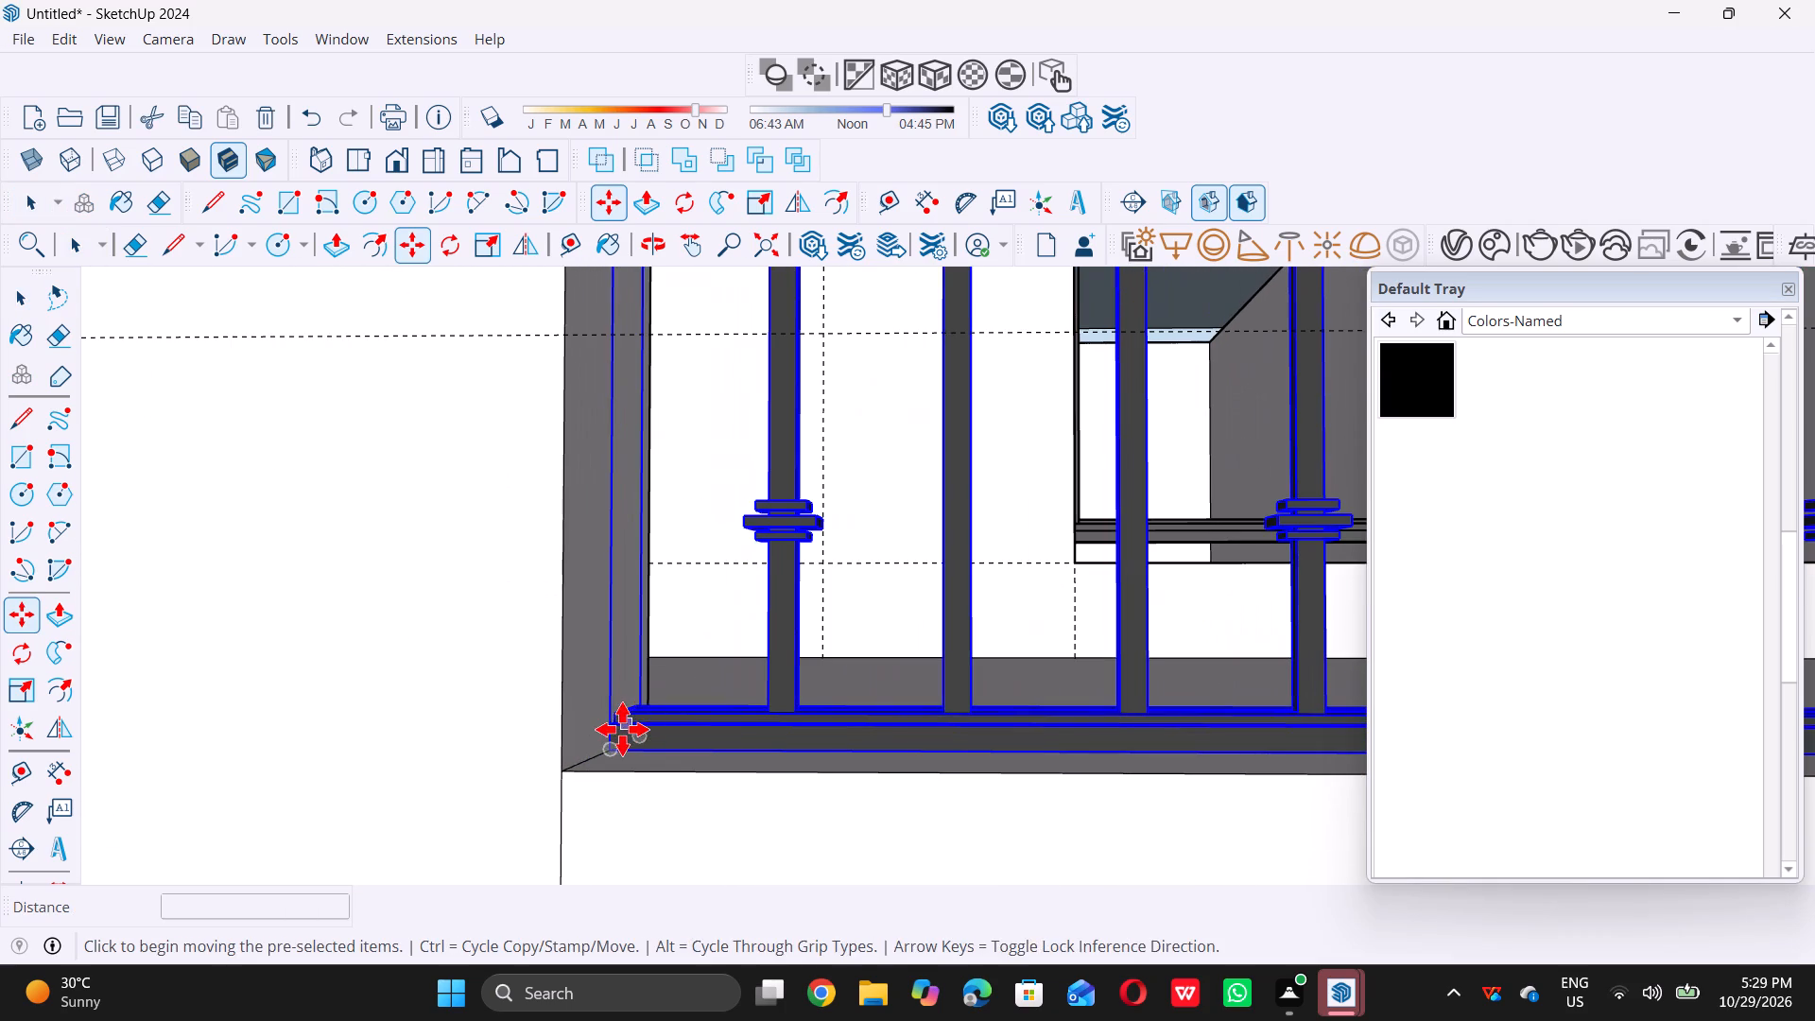
triple_click(609, 749)
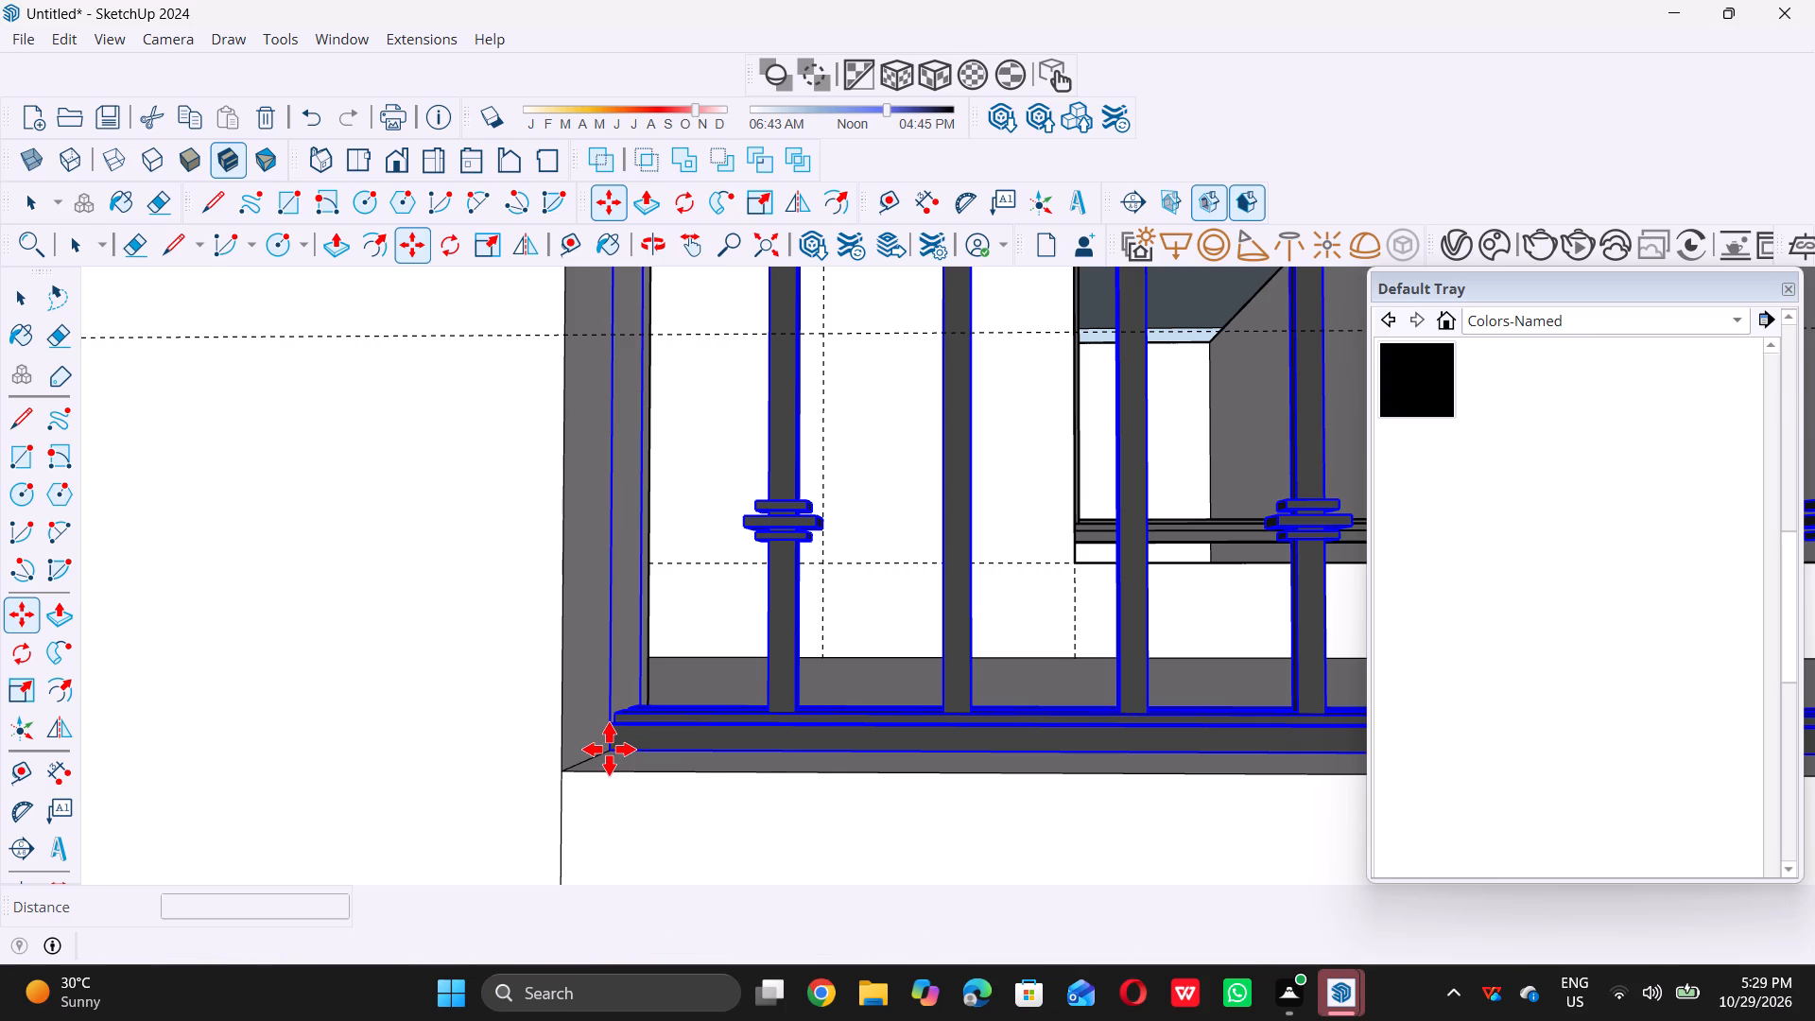
scroll(609, 748, "down", 20)
scroll(609, 748, "down", 13)
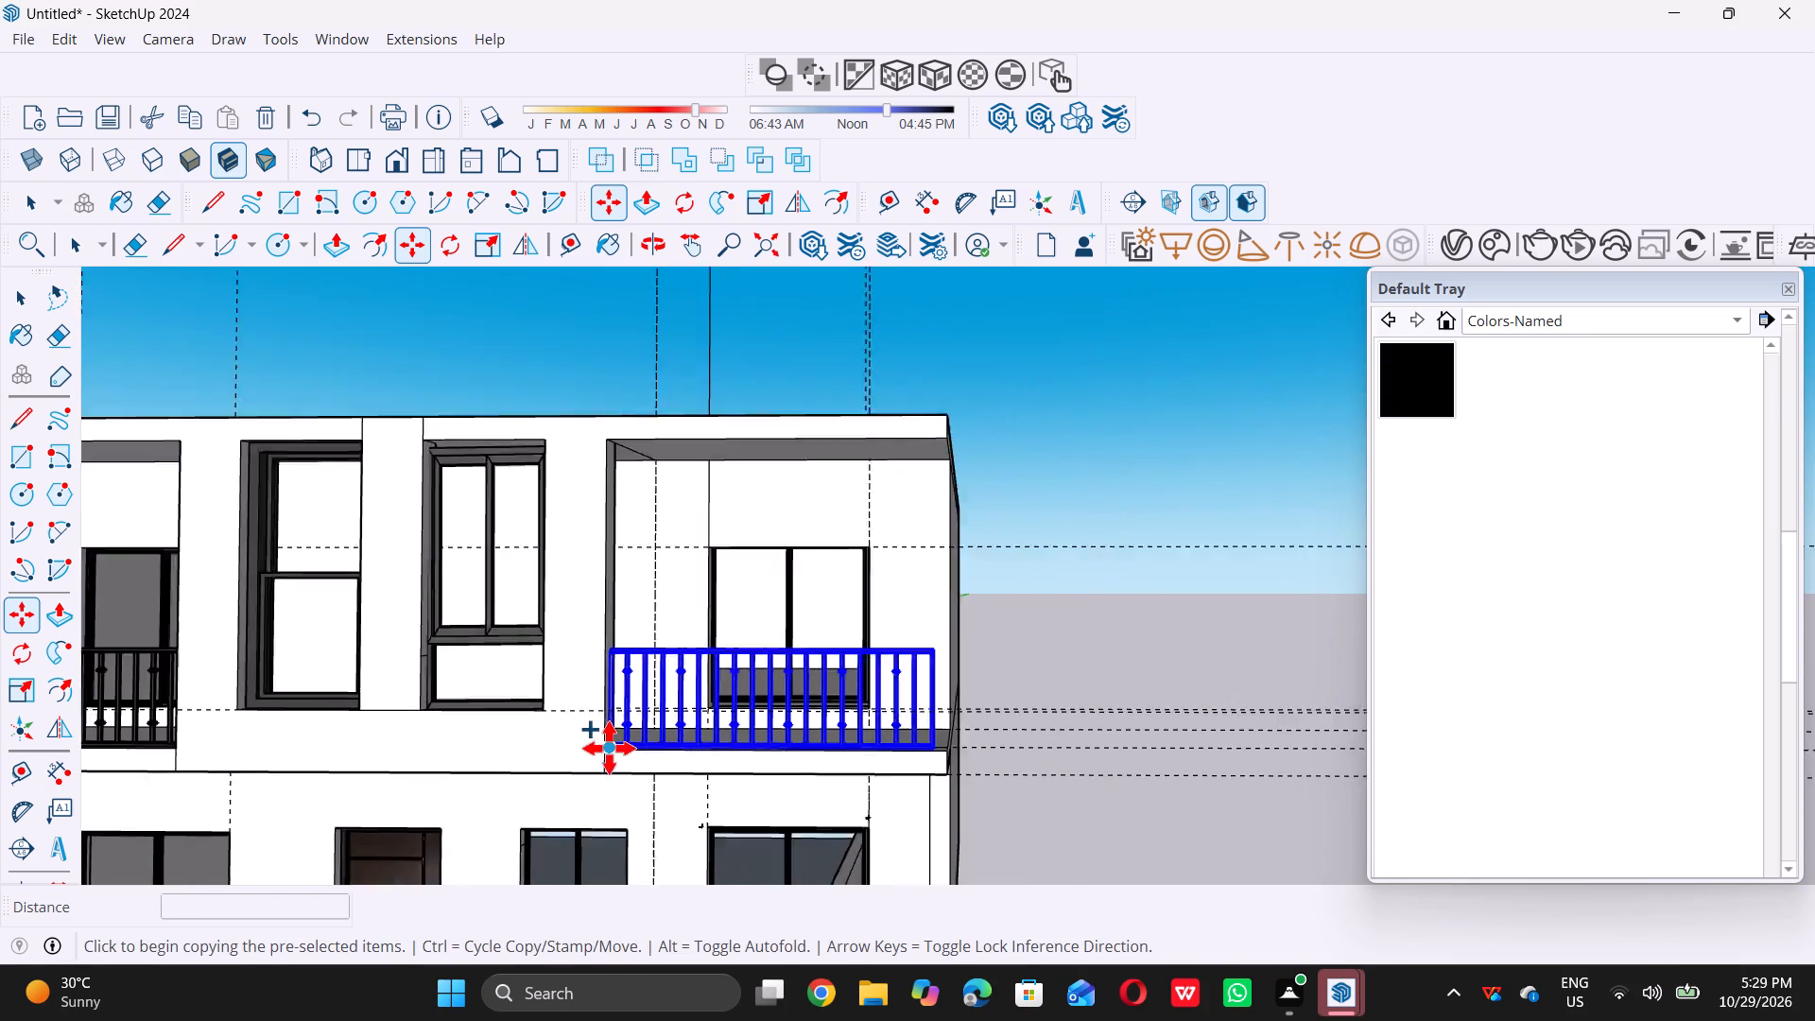
scroll(573, 743, "up", 4)
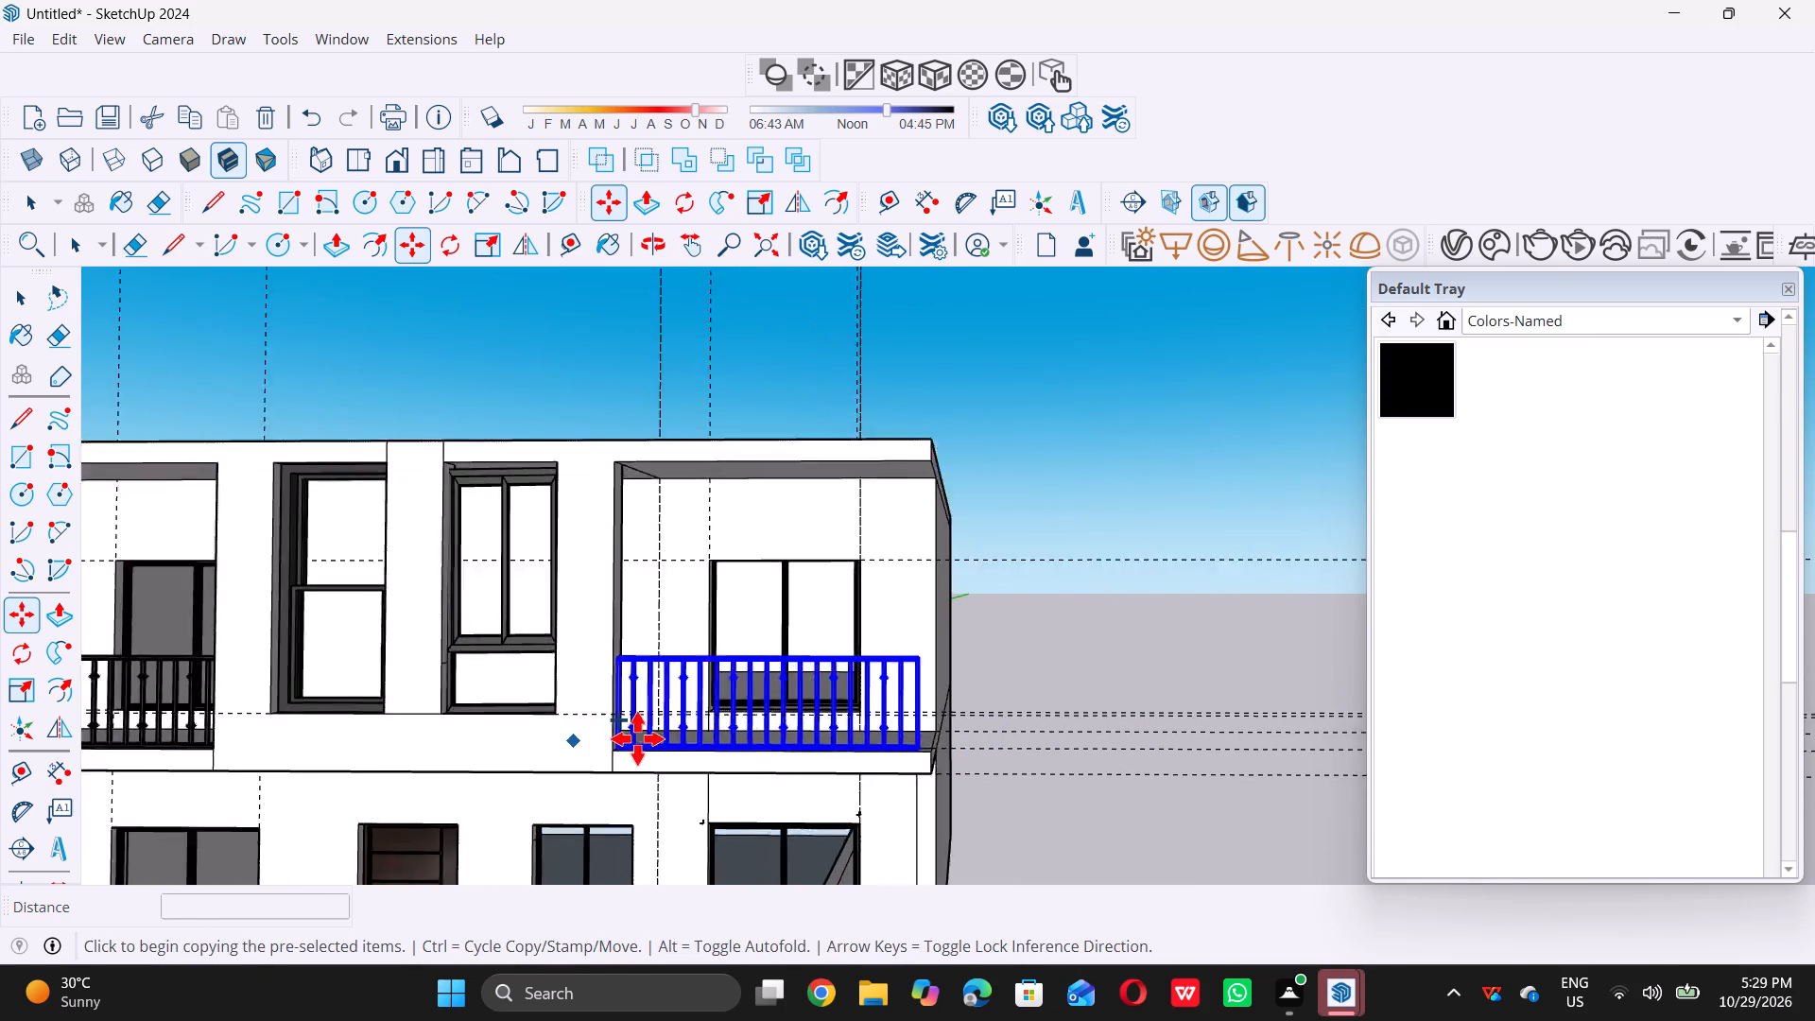
scroll(641, 732, "up", 14)
scroll(596, 795, "up", 3)
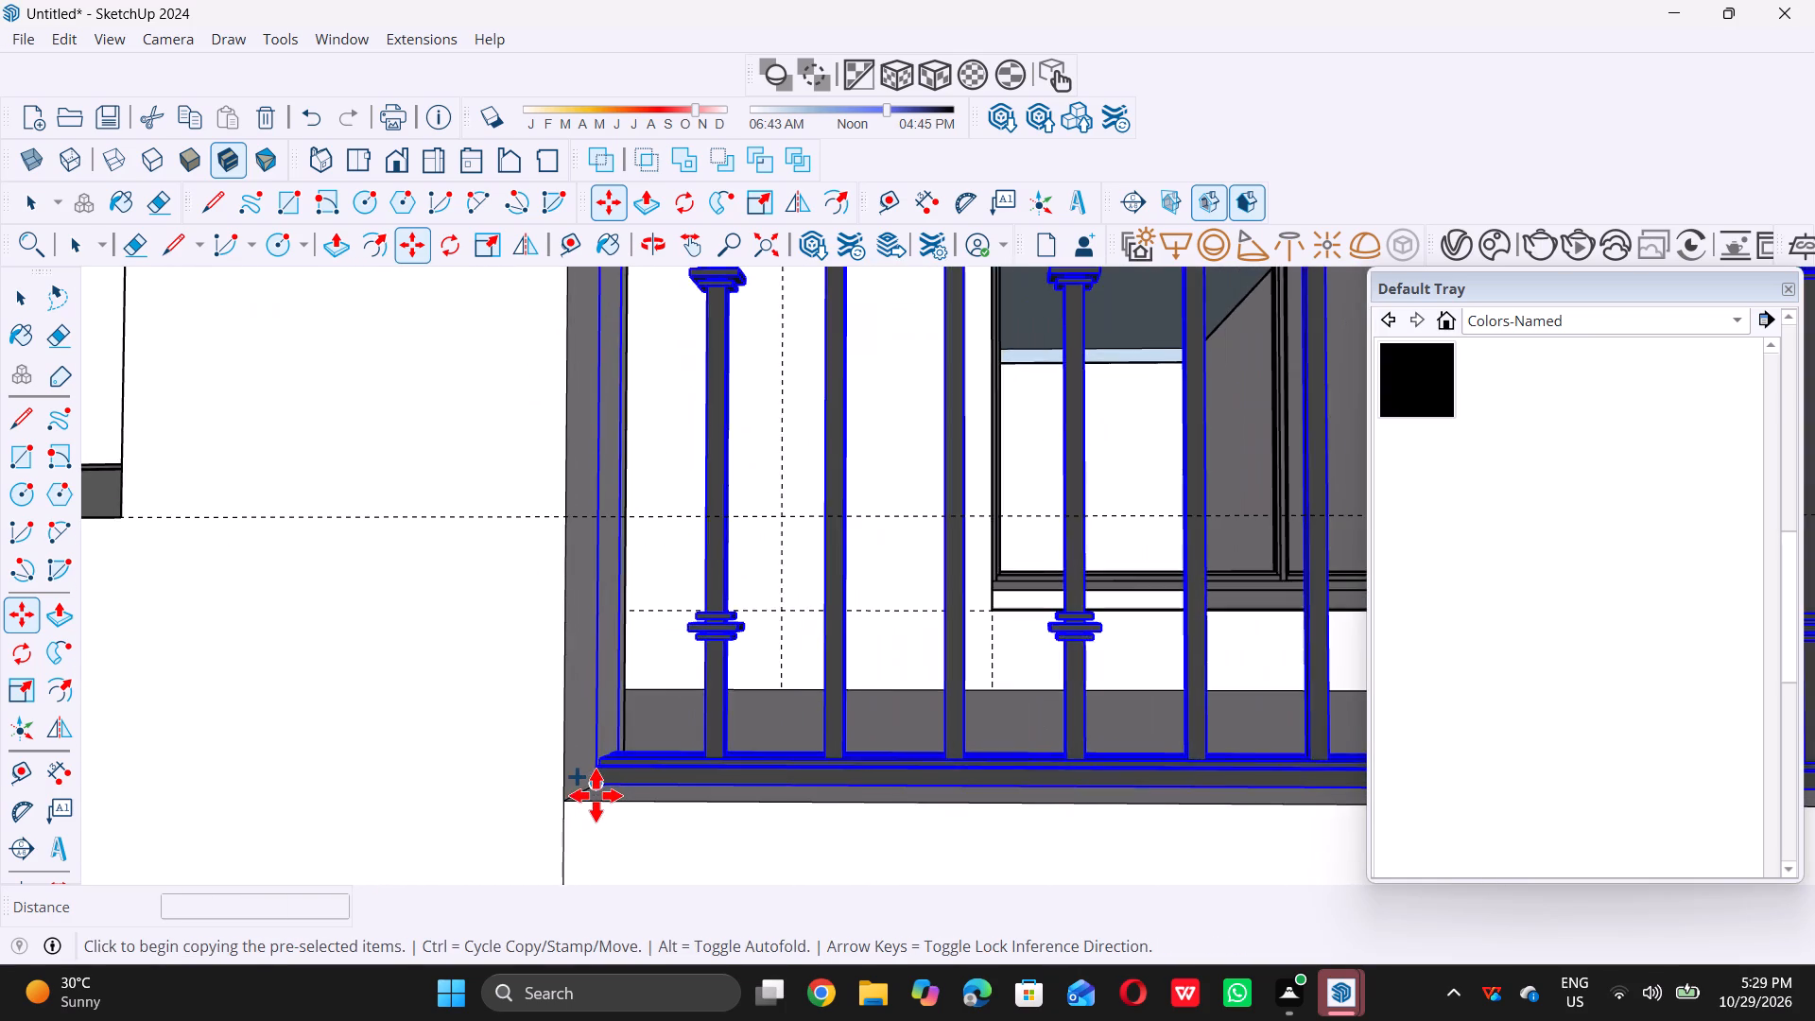
scroll(596, 795, "up", 5)
left_click(598, 779)
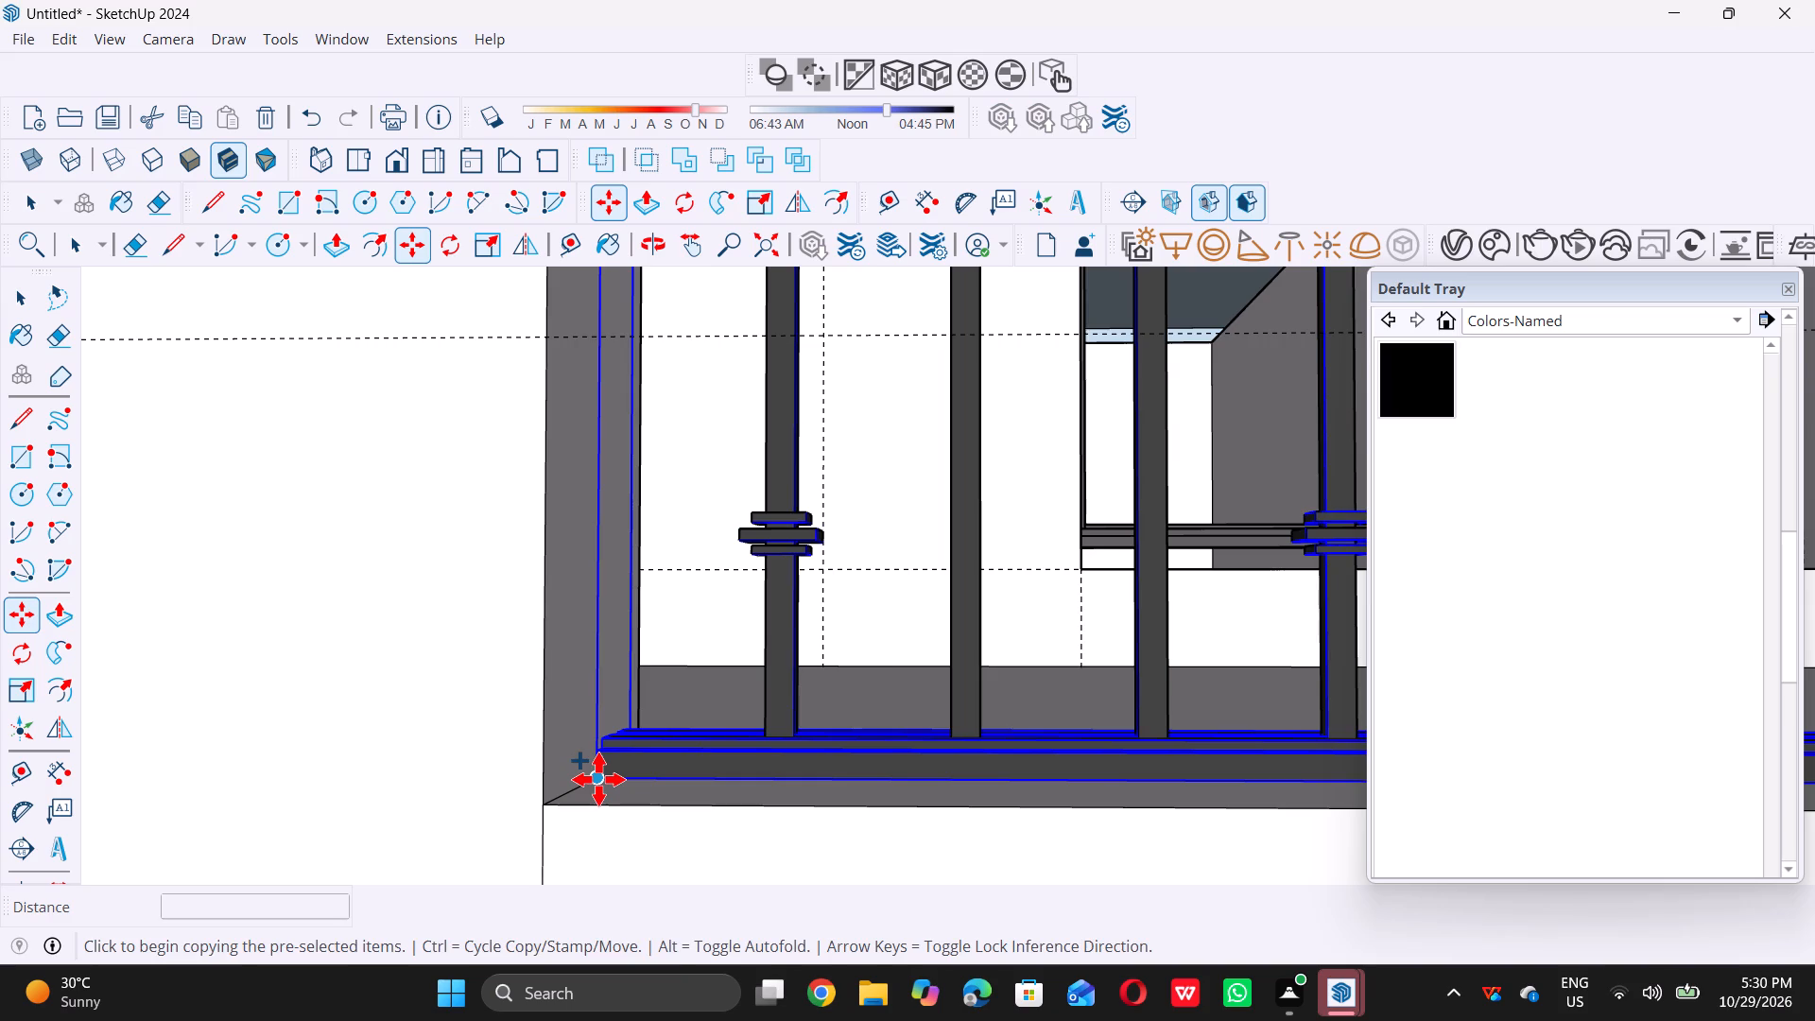
scroll(598, 779, "down", 20)
scroll(598, 779, "down", 10)
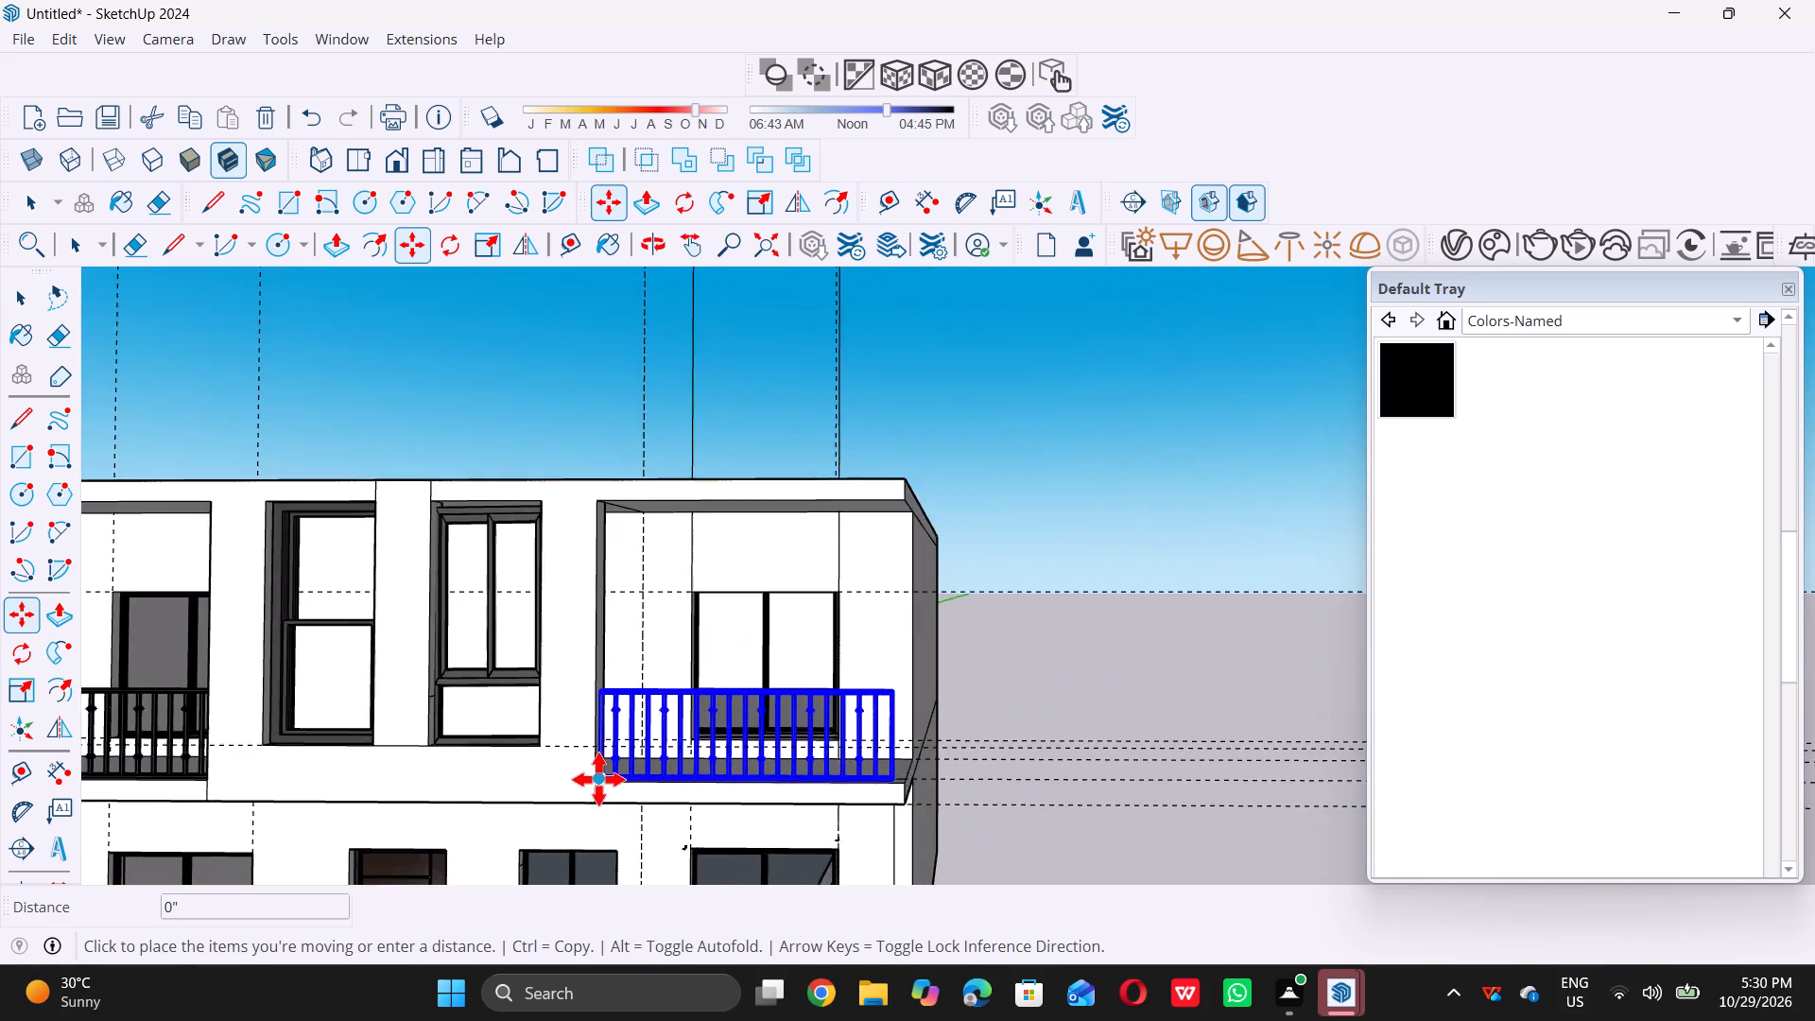
scroll(598, 779, "down", 1)
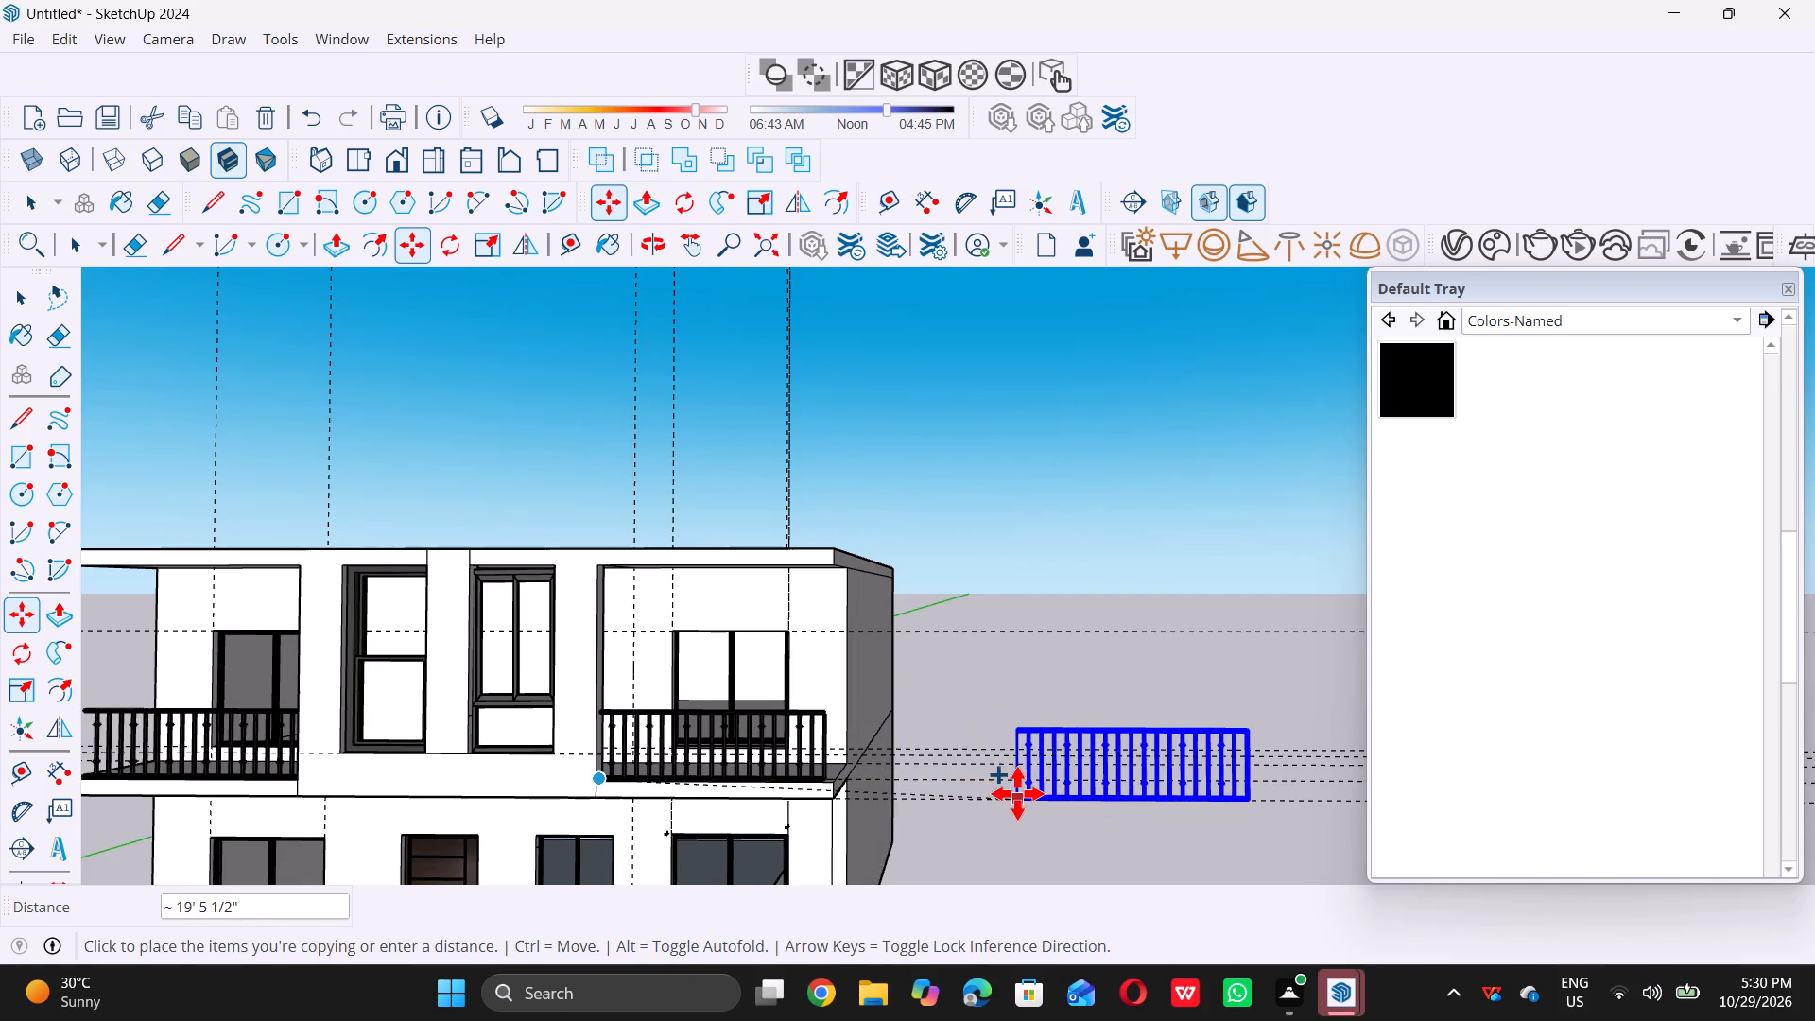
left_click(1046, 775)
key("space")
Rotate the railing copy beside the house 90° in the horizontal plane about a point on the ground in front of the house.
scroll(924, 803, "down", 2)
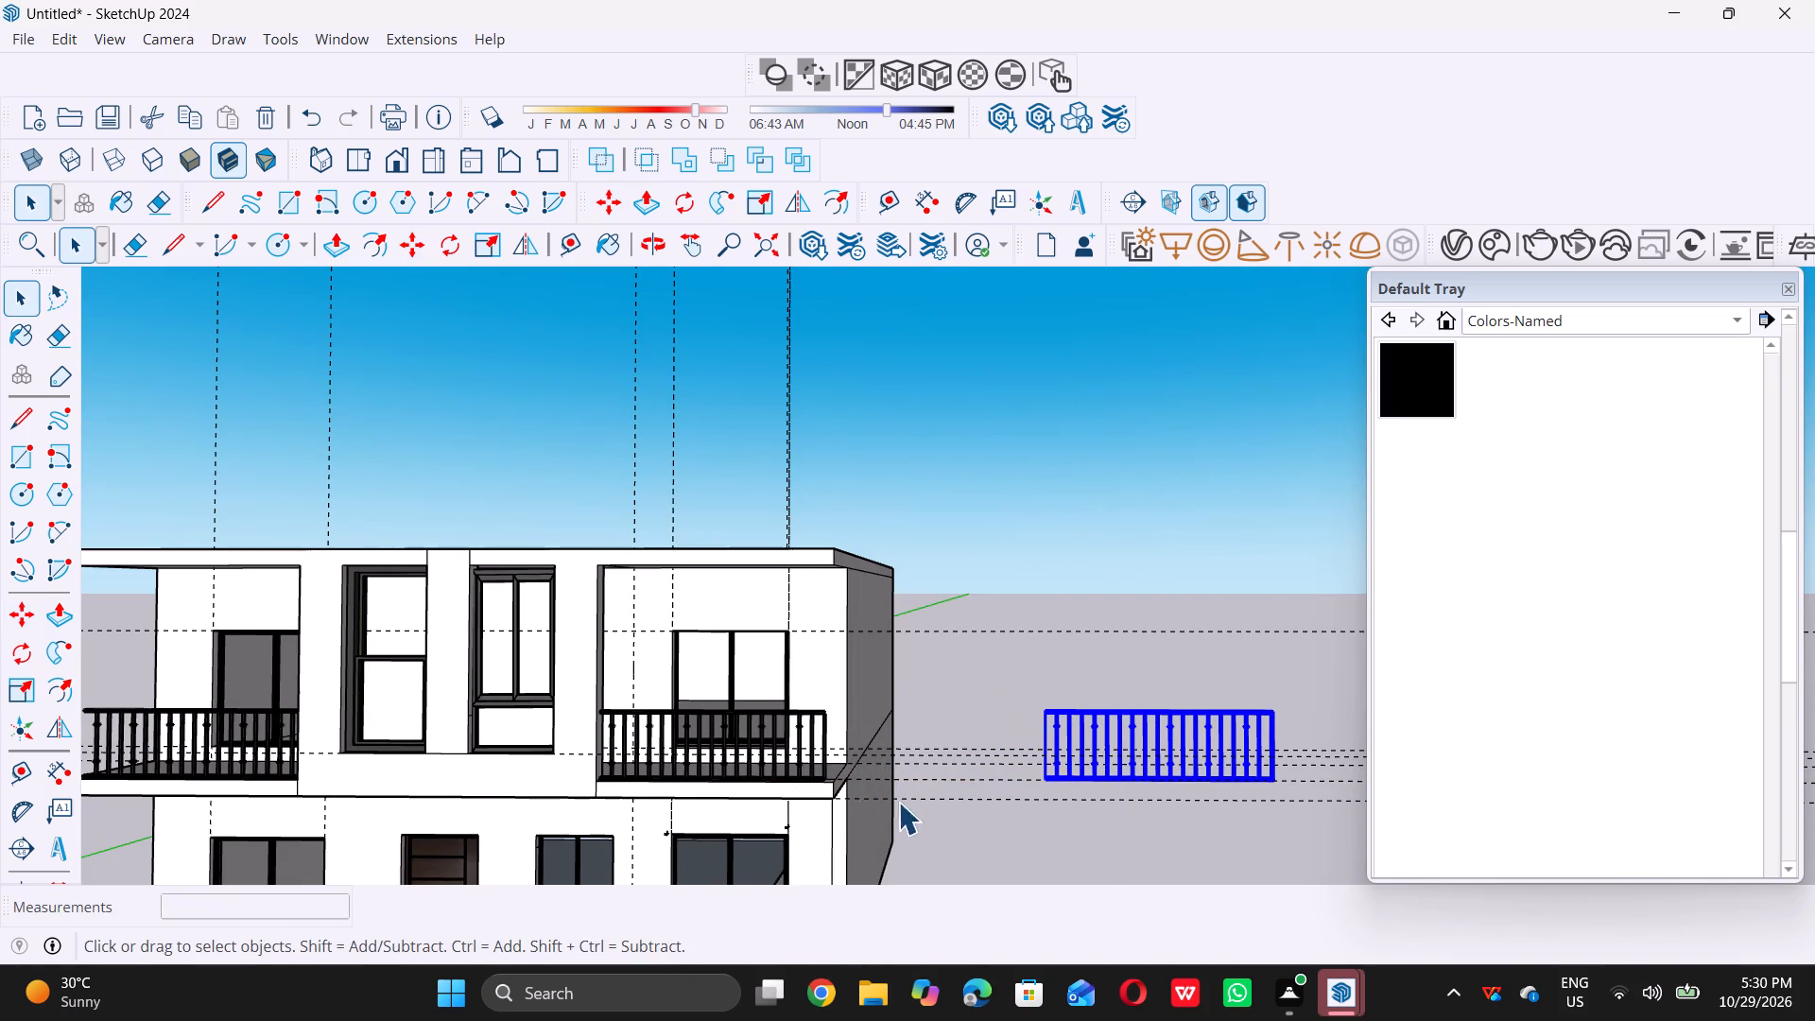
scroll(898, 802, "down", 17)
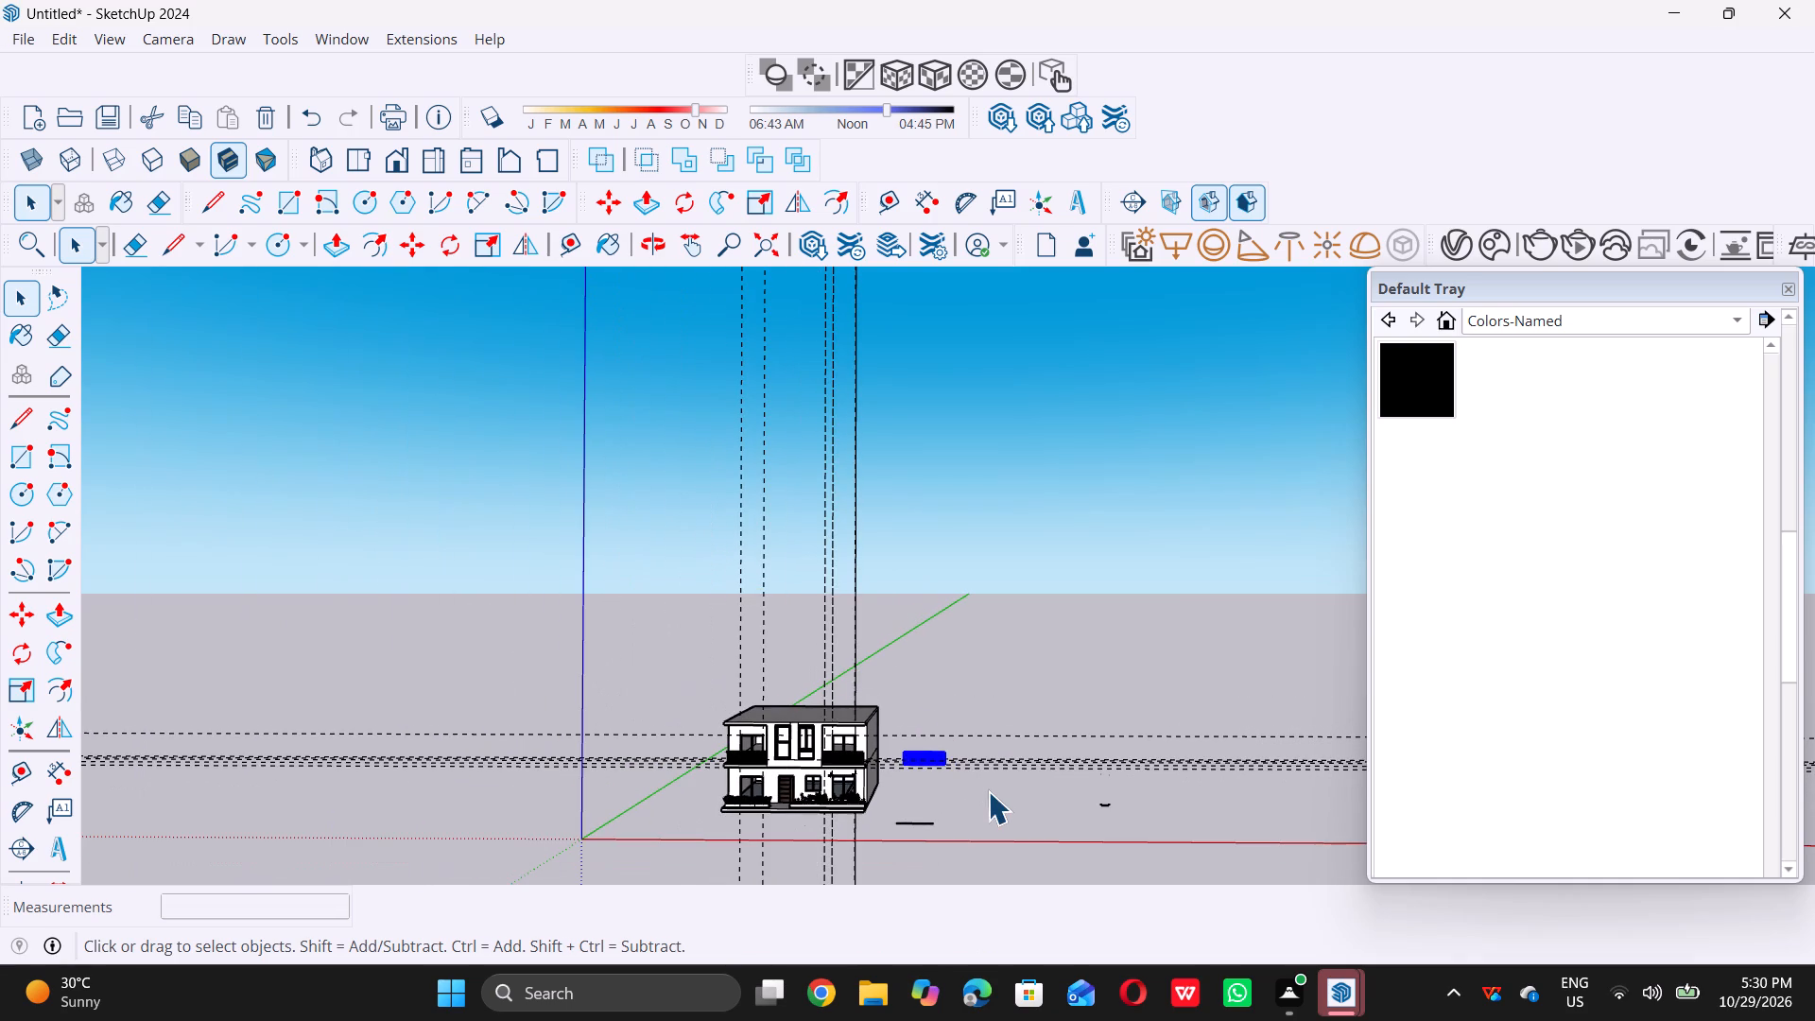
key("q")
scroll(977, 817, "up", 4)
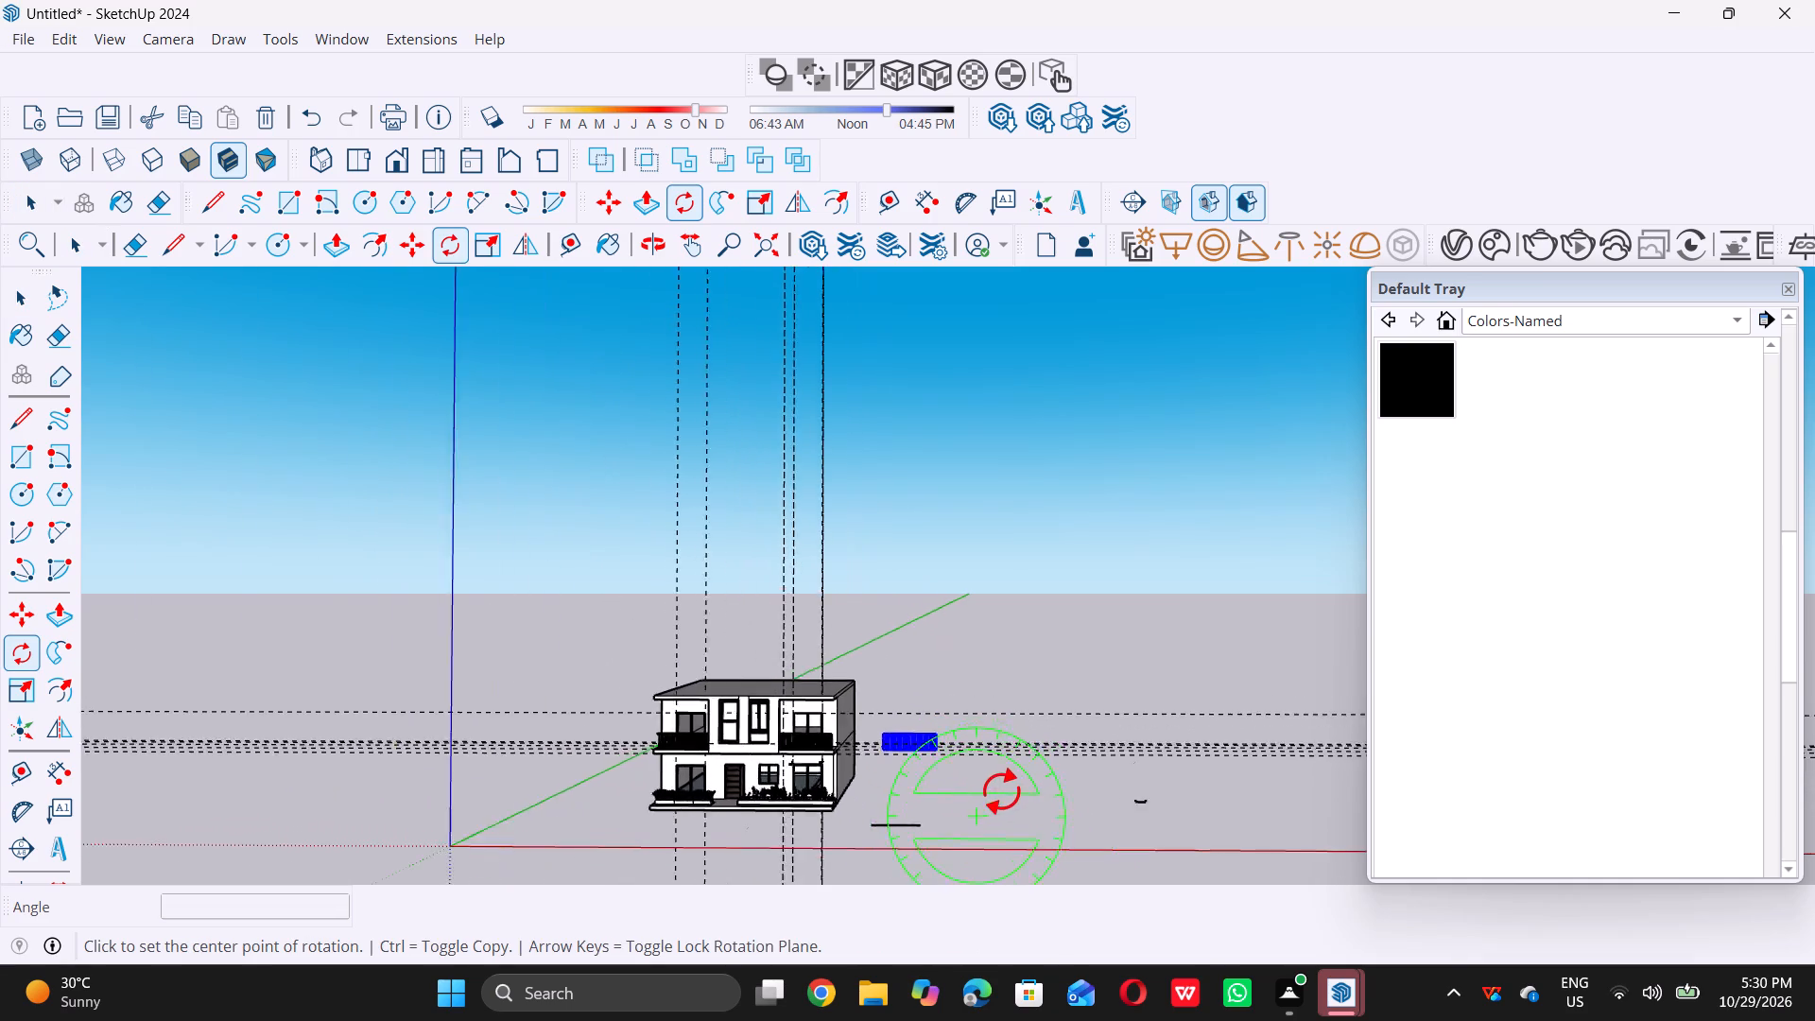
scroll(1001, 791, "down", 3)
scroll(995, 771, "up", 20)
scroll(995, 771, "up", 6)
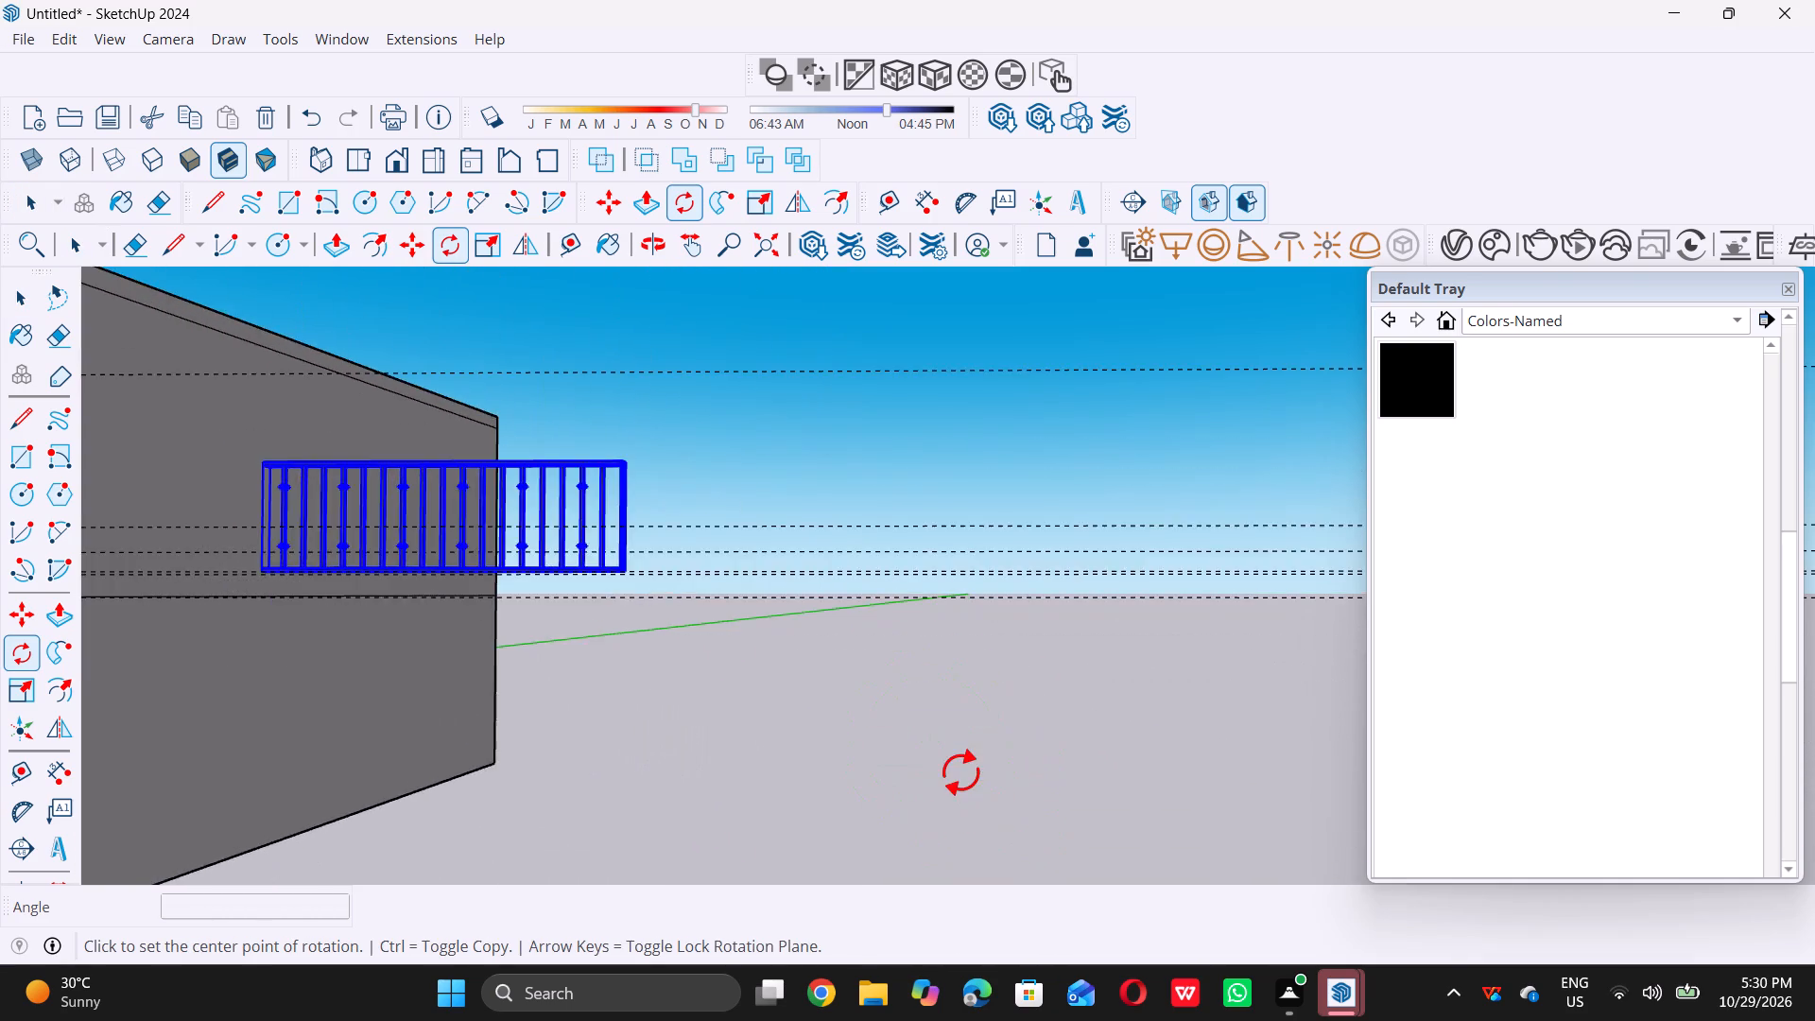
scroll(960, 770, "down", 20)
scroll(960, 770, "down", 17)
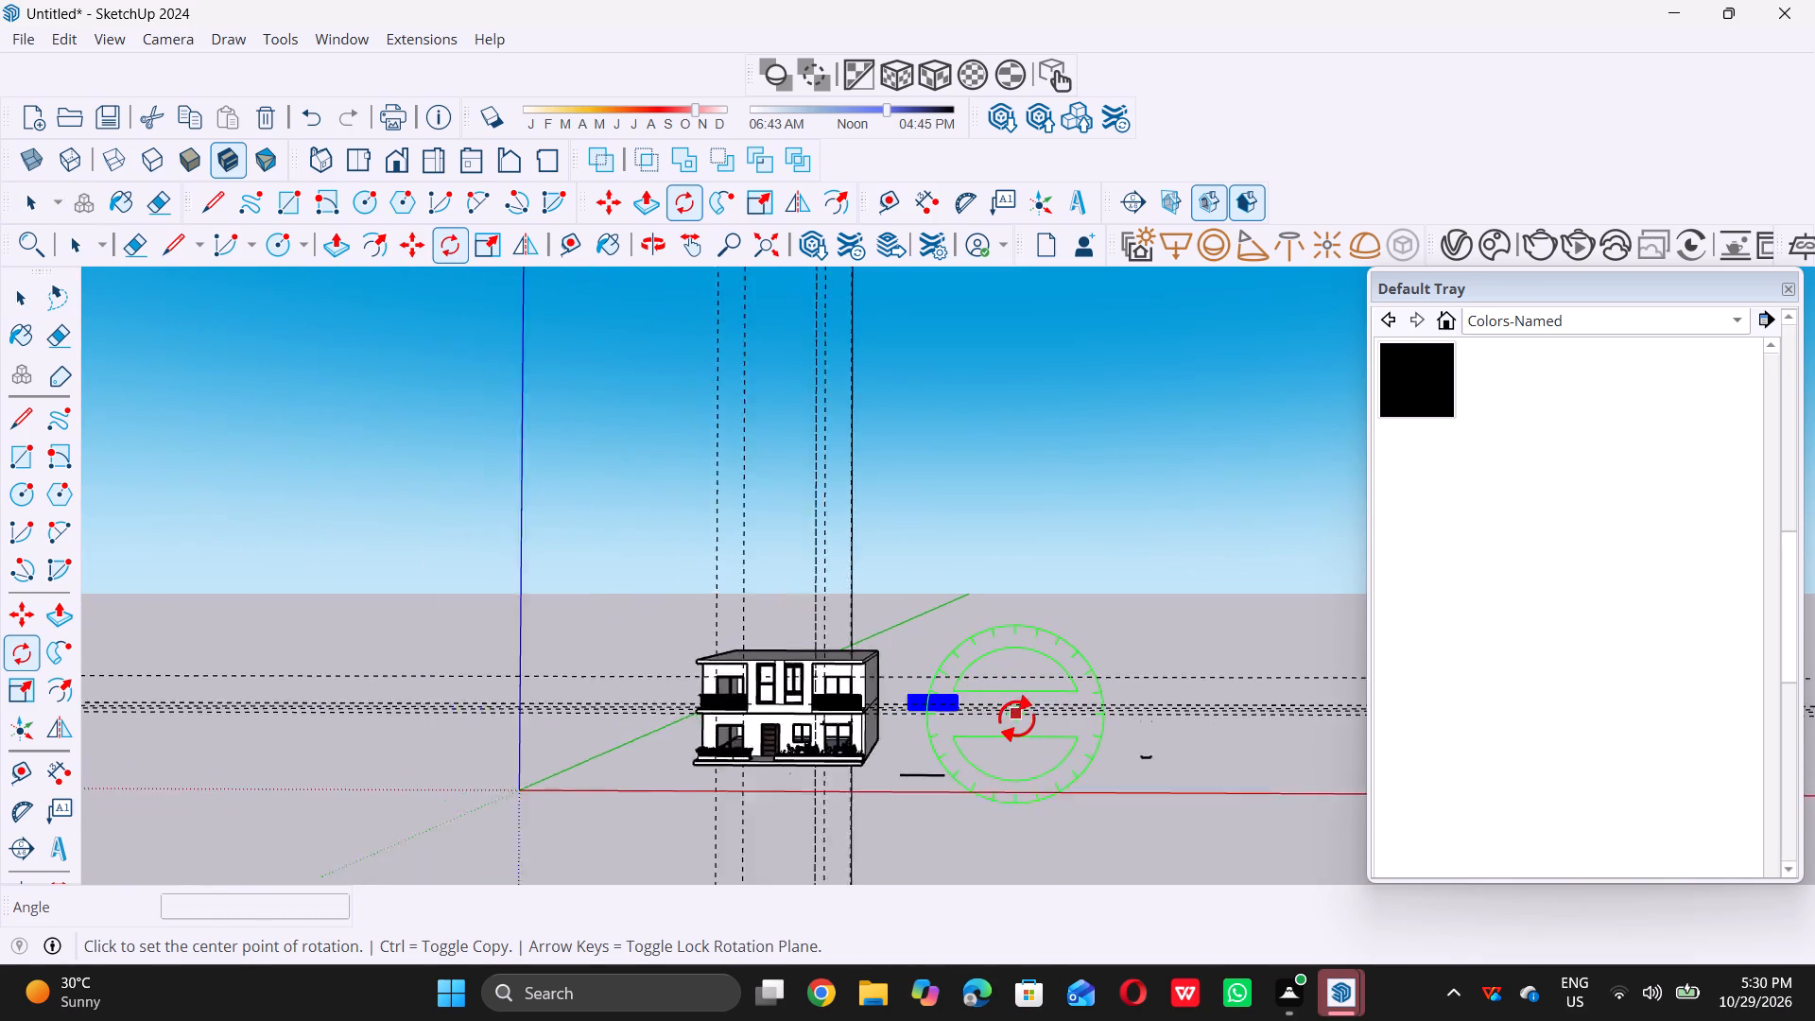
scroll(1016, 718, "down", 9)
middle_click_drag(958, 723, 951, 899)
scroll(1059, 808, "up", 3)
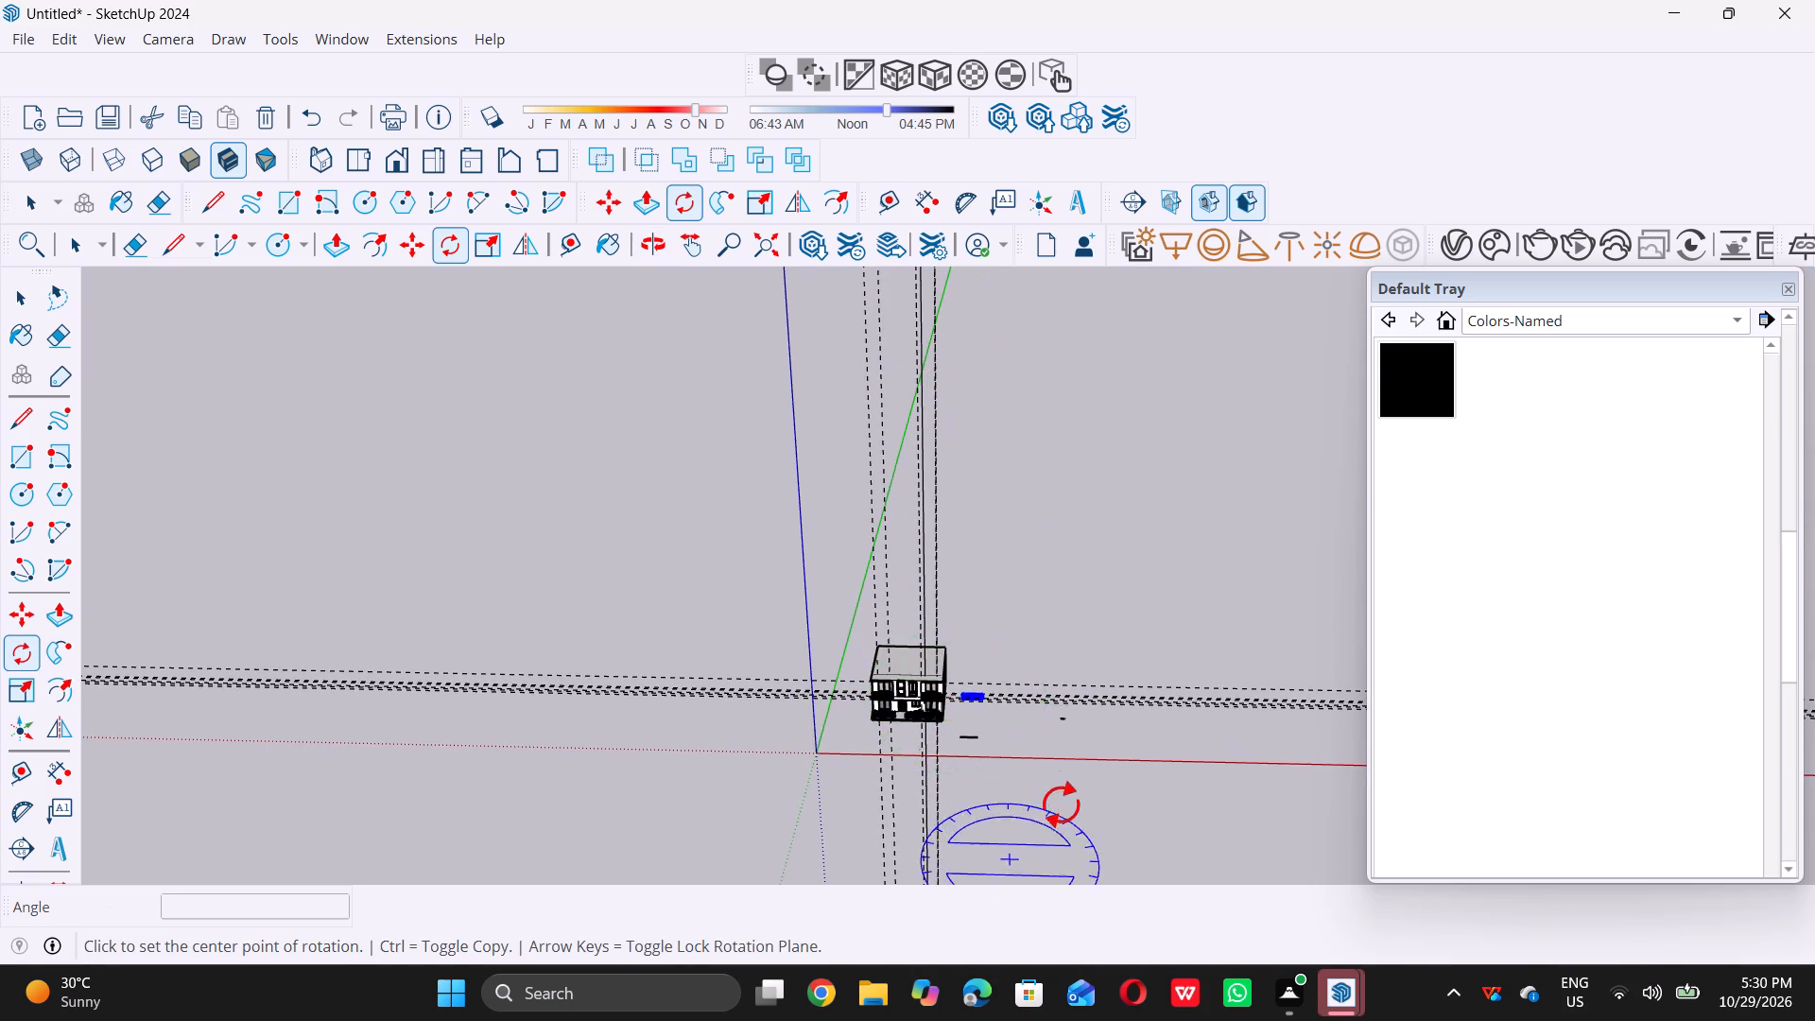
scroll(1061, 805, "up", 3)
left_click(1063, 789)
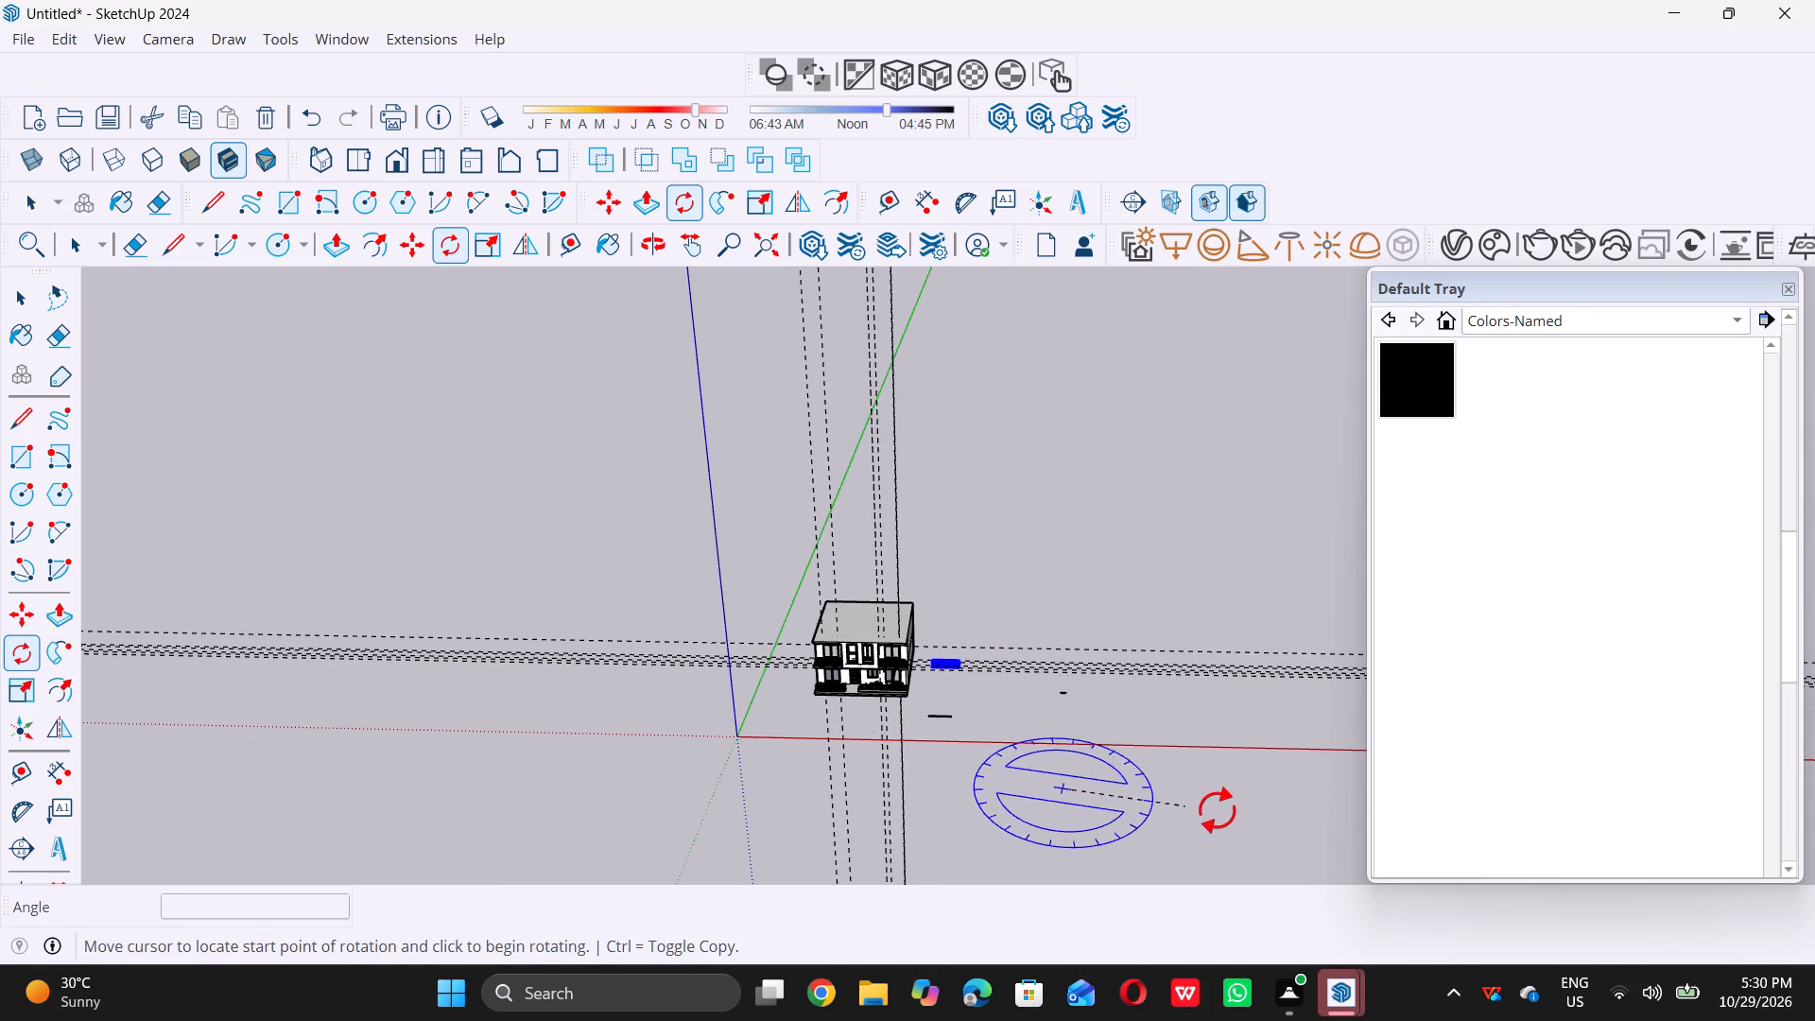
double_click(1242, 799)
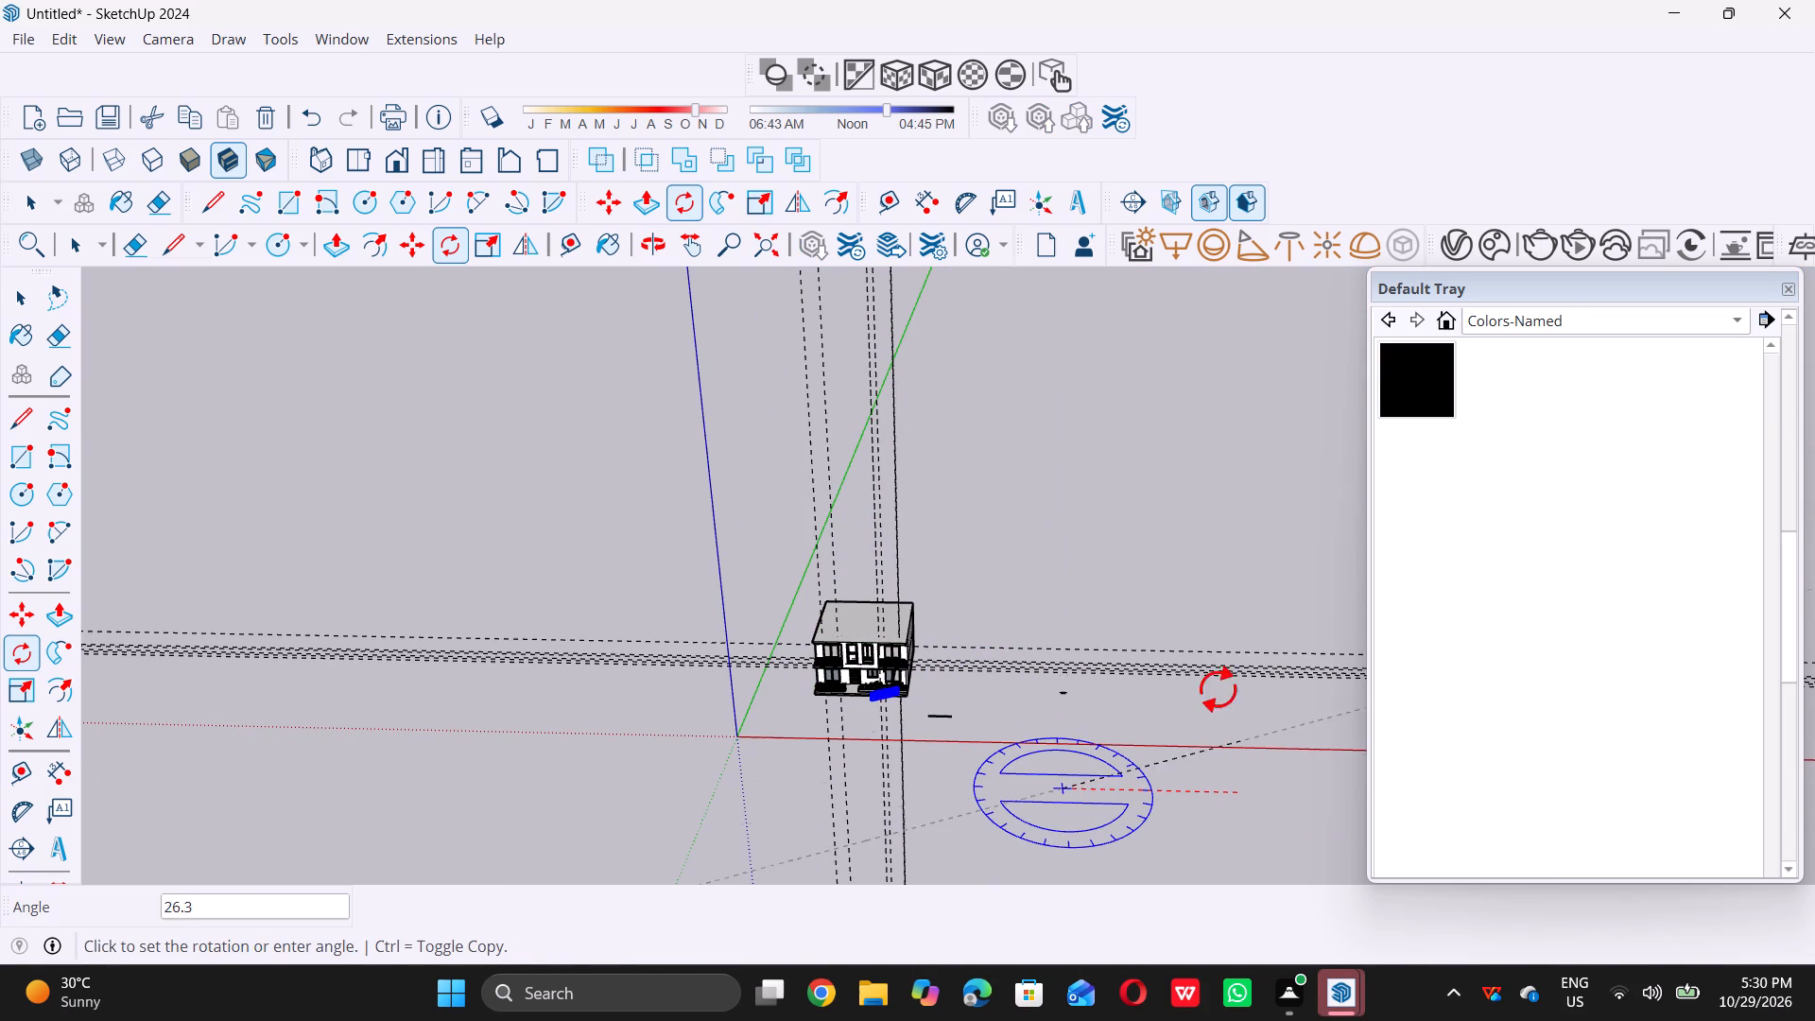
triple_click(1054, 635)
left_click(1054, 635)
key("space")
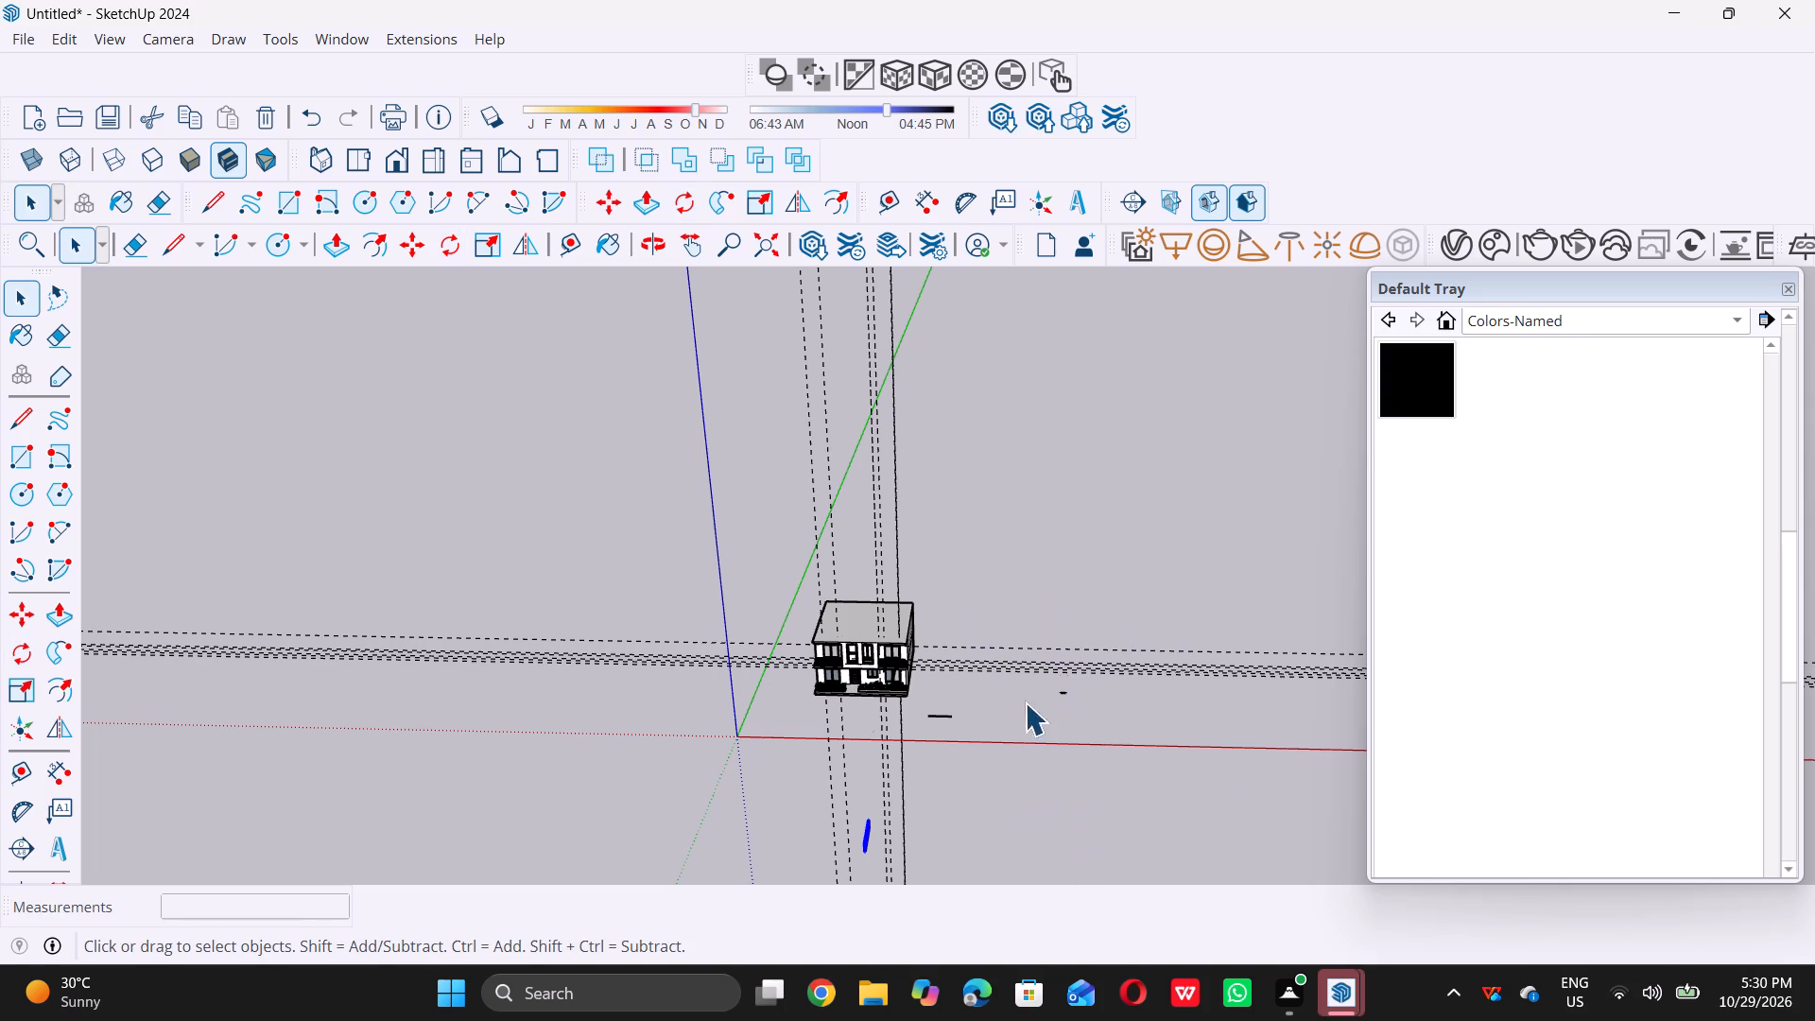
Place a guide 9" in from the outer side edge of the right balcony's floor slab.
scroll(997, 722, "down", 16)
middle_click_drag(1049, 741, 947, 714)
scroll(970, 688, "up", 5)
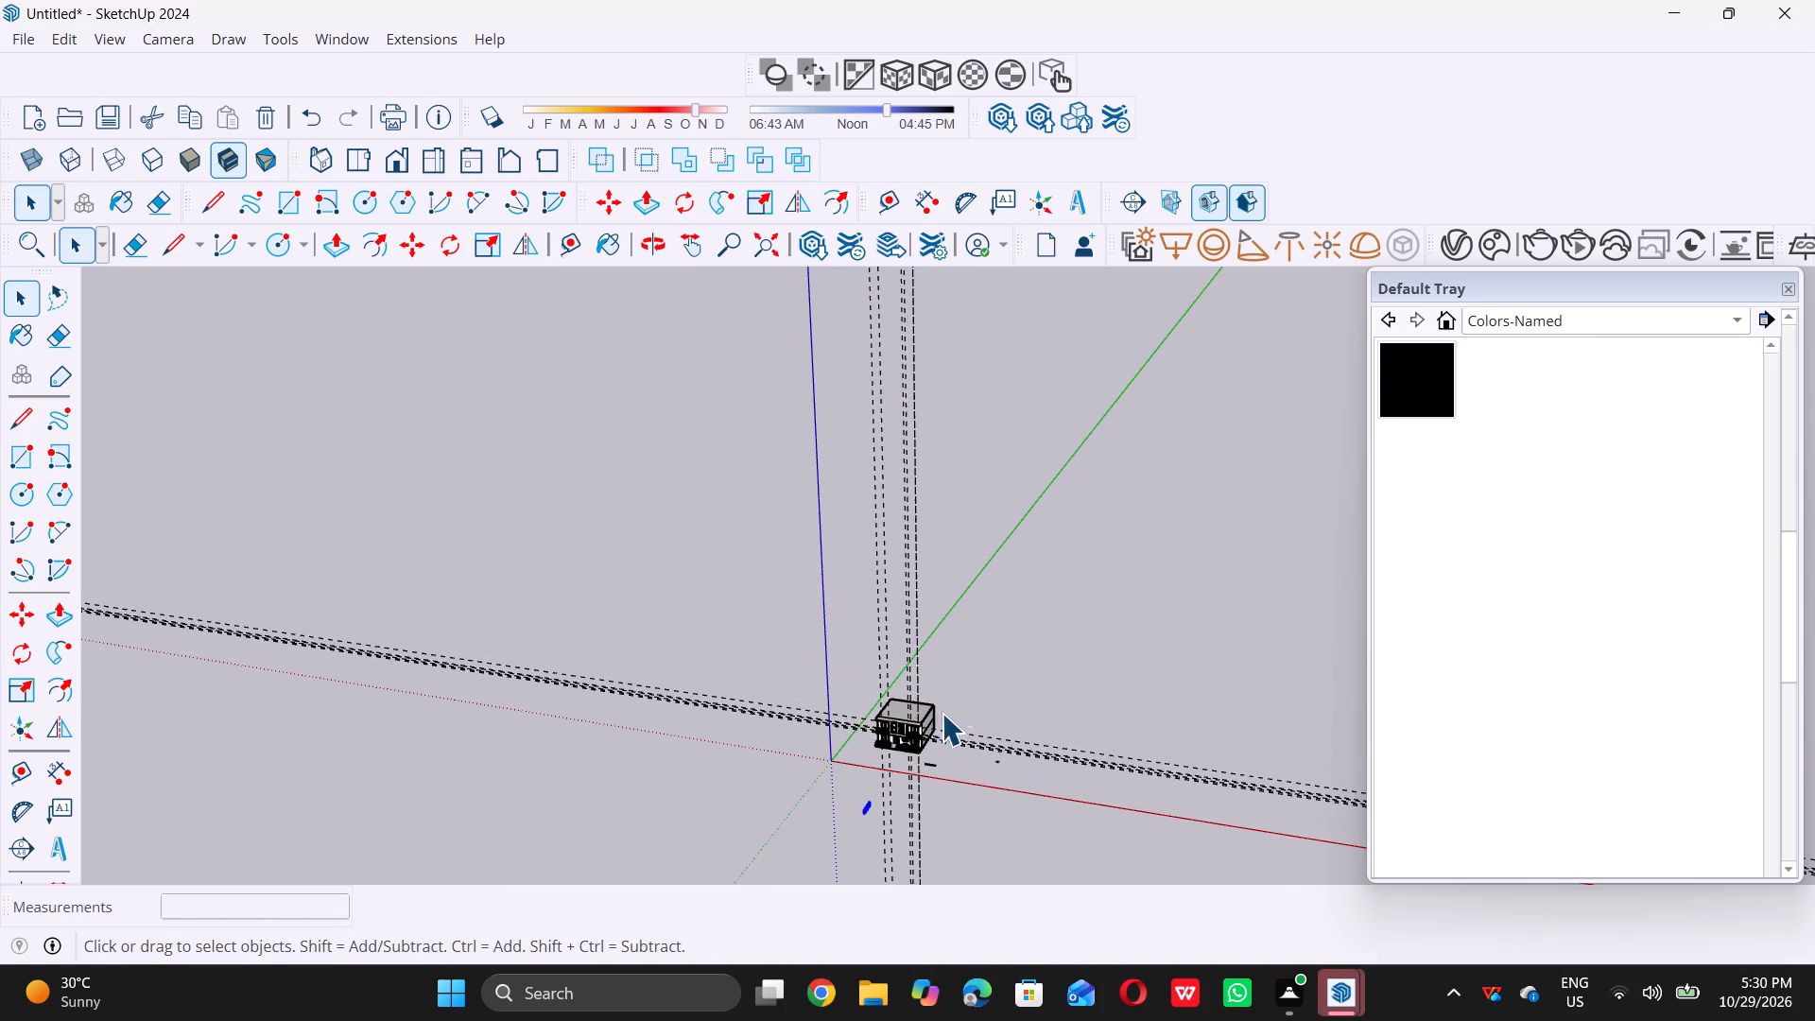
middle_click_drag(912, 760, 866, 697)
scroll(890, 719, "up", 4)
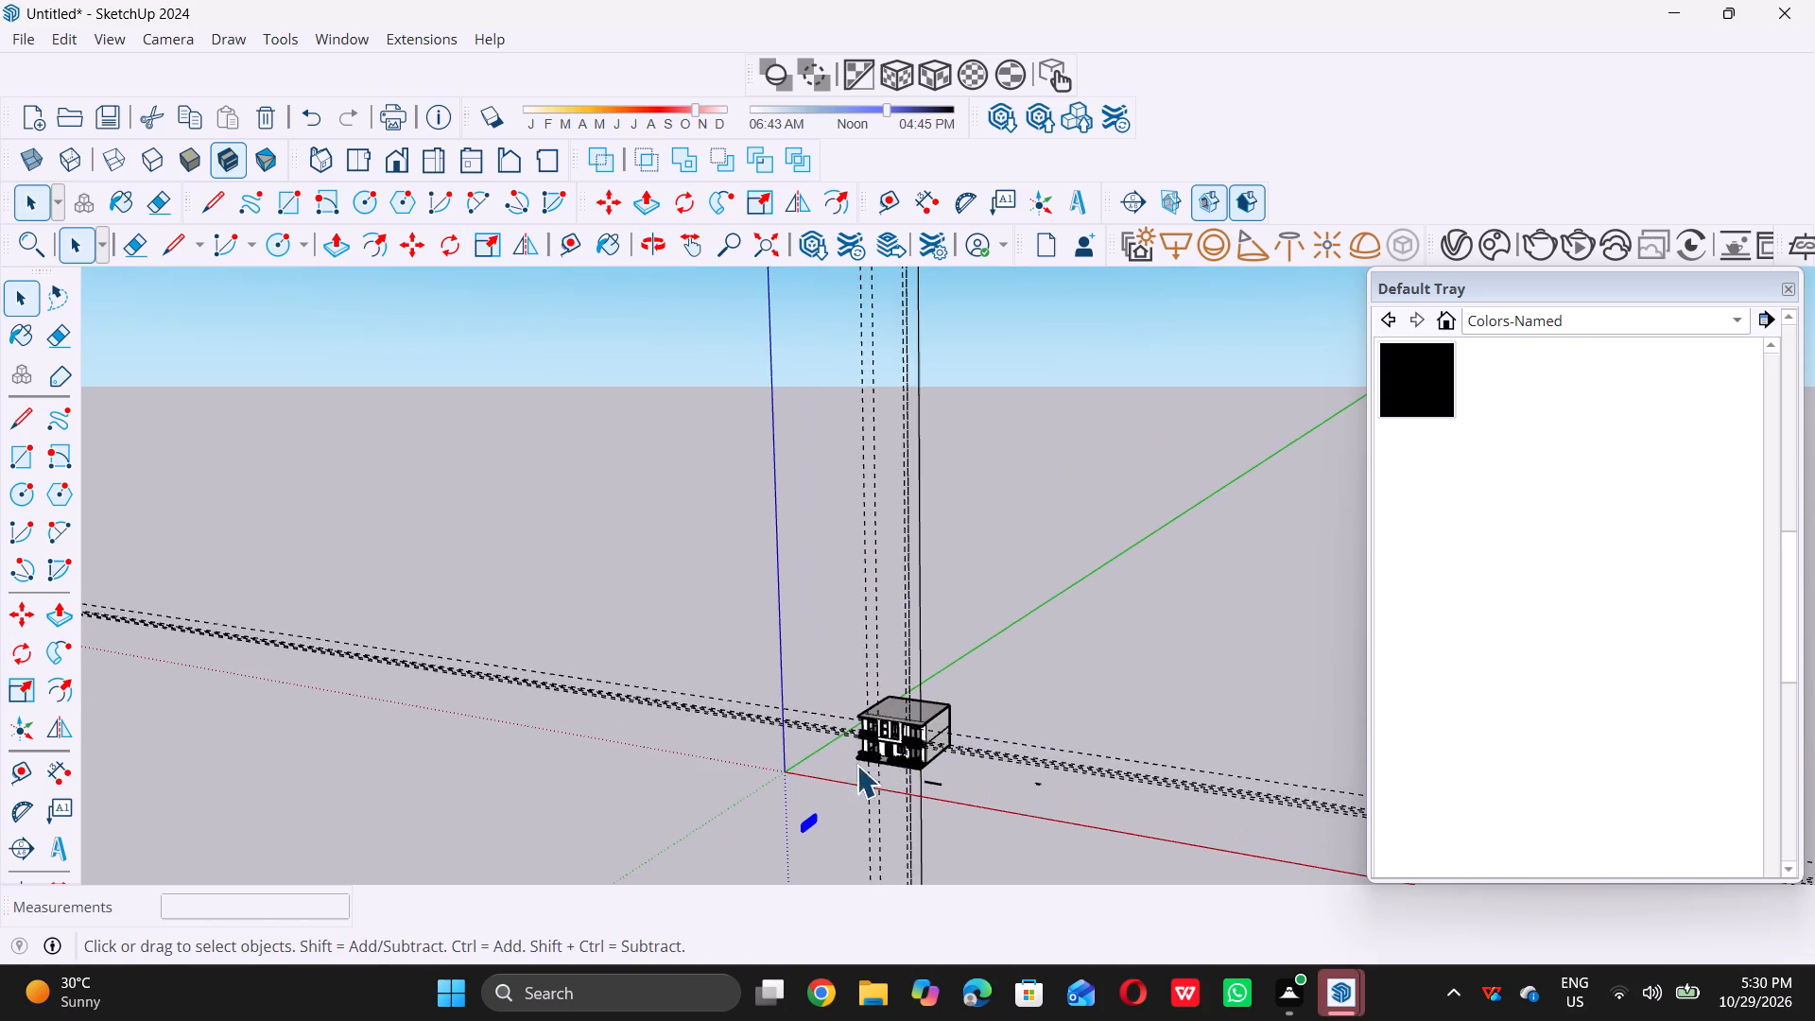
scroll(822, 808, "up", 3)
scroll(811, 839, "up", 20)
scroll(811, 839, "up", 4)
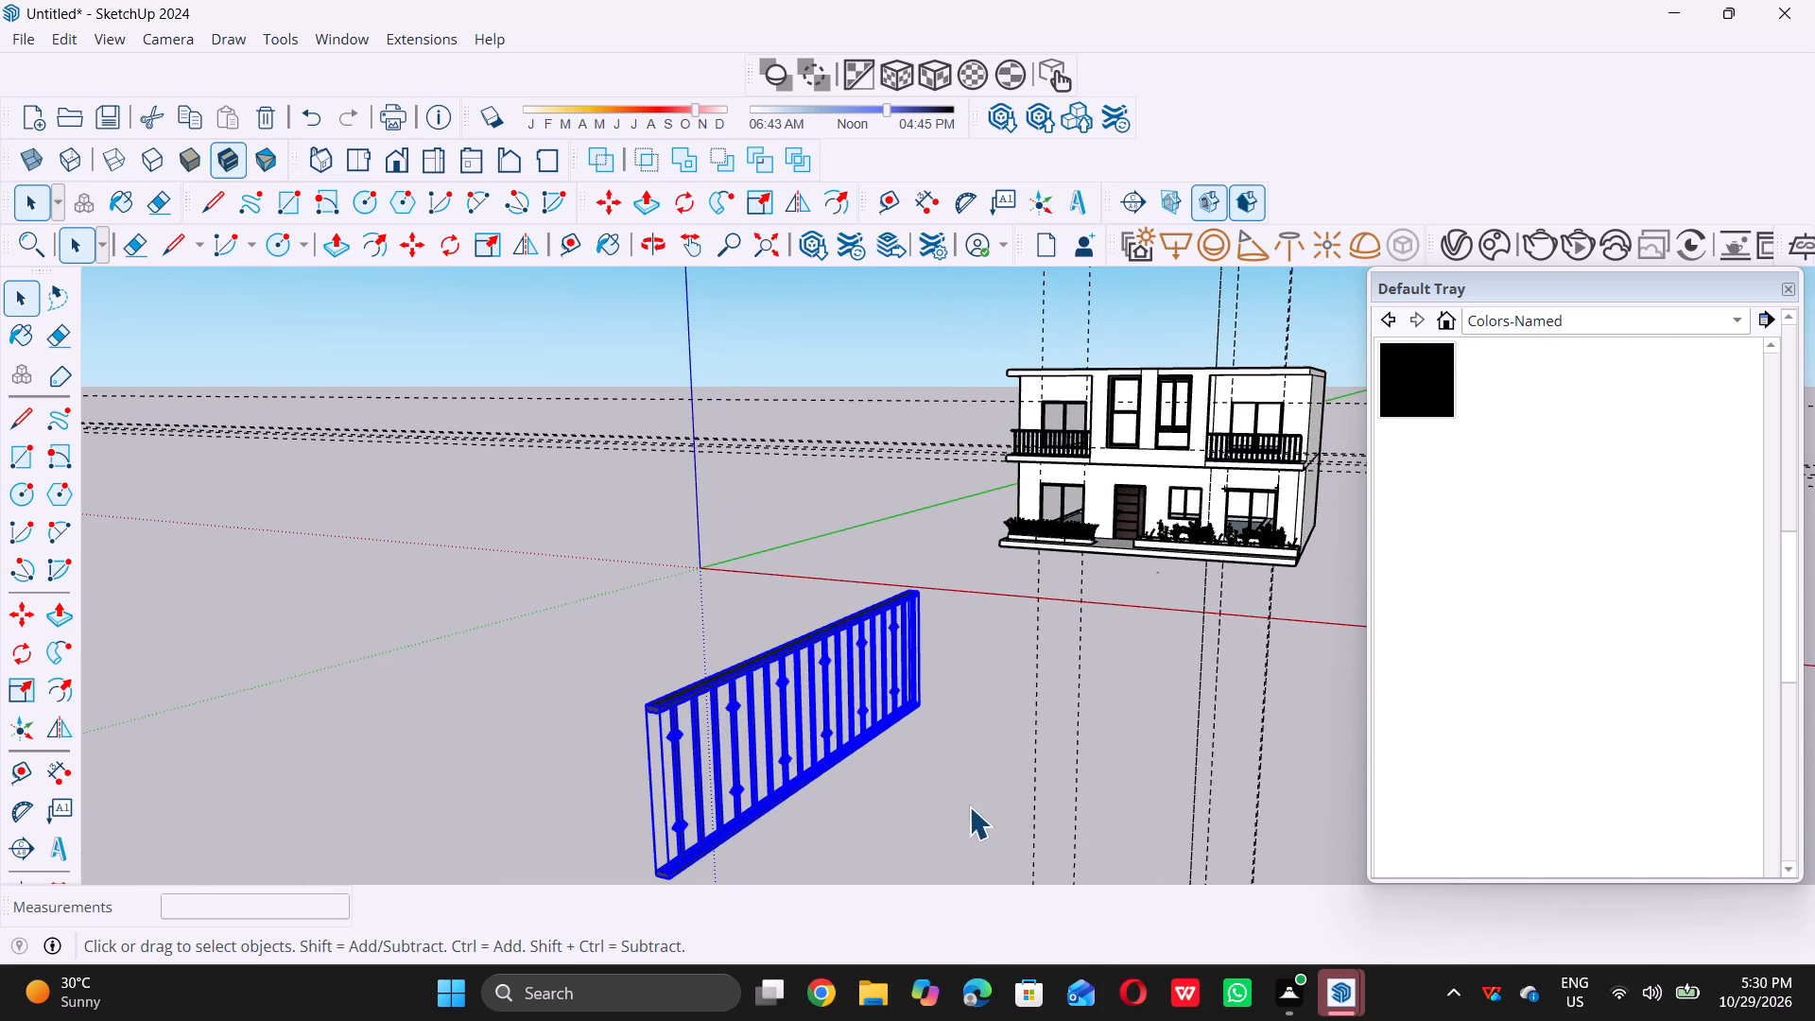
middle_click_drag(1201, 603, 1123, 828)
scroll(1135, 773, "down", 12)
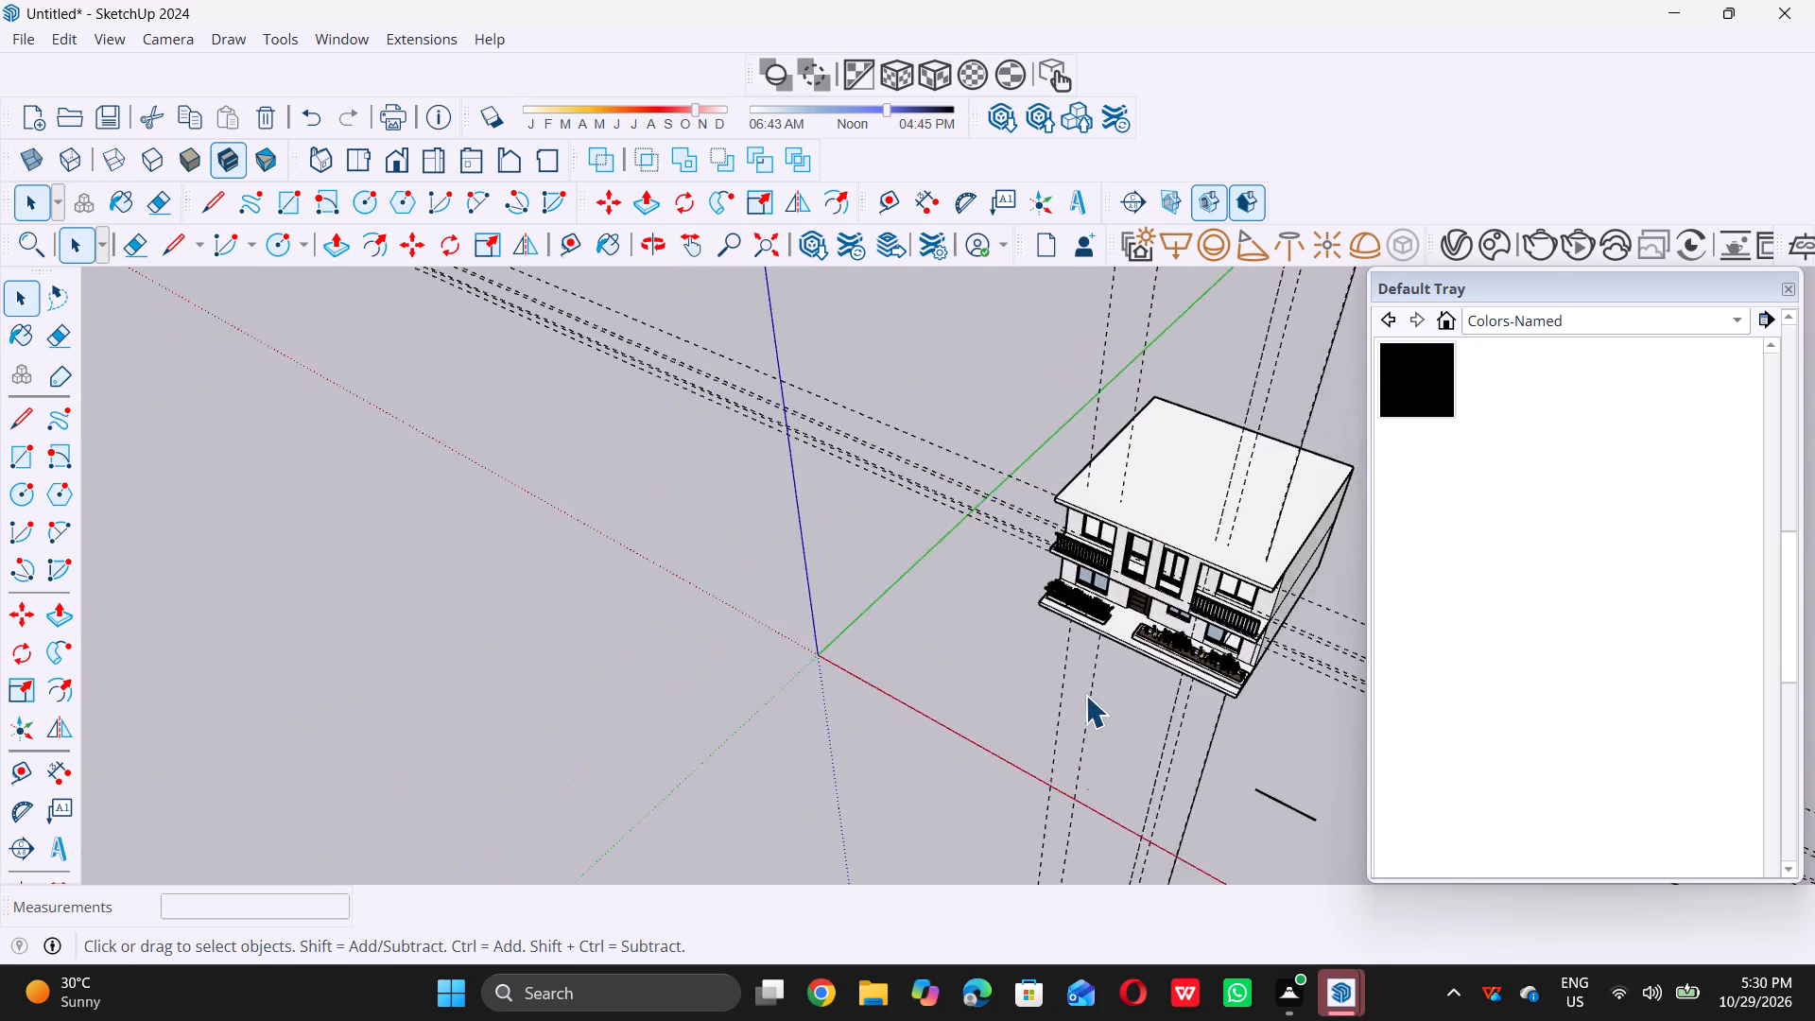
scroll(1085, 695, "down", 7)
middle_click_drag(1123, 675, 1248, 718)
scroll(1226, 650, "up", 5)
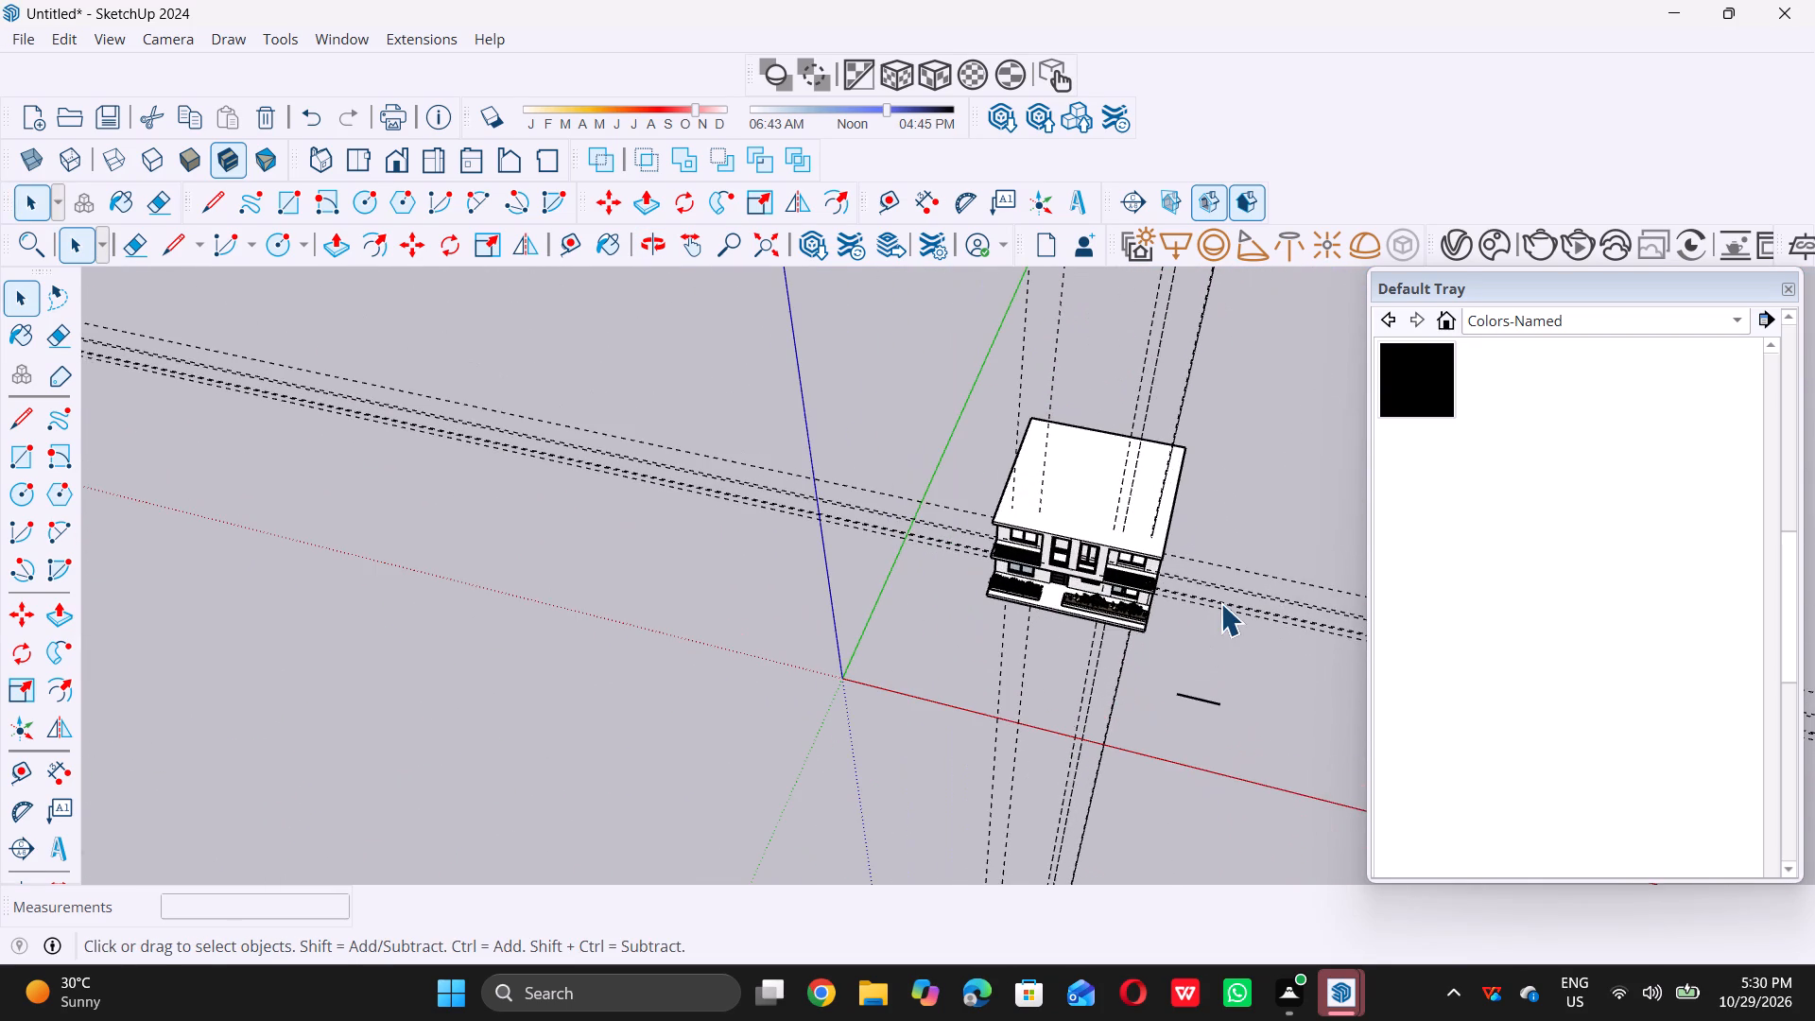
scroll(1195, 575, "up", 20)
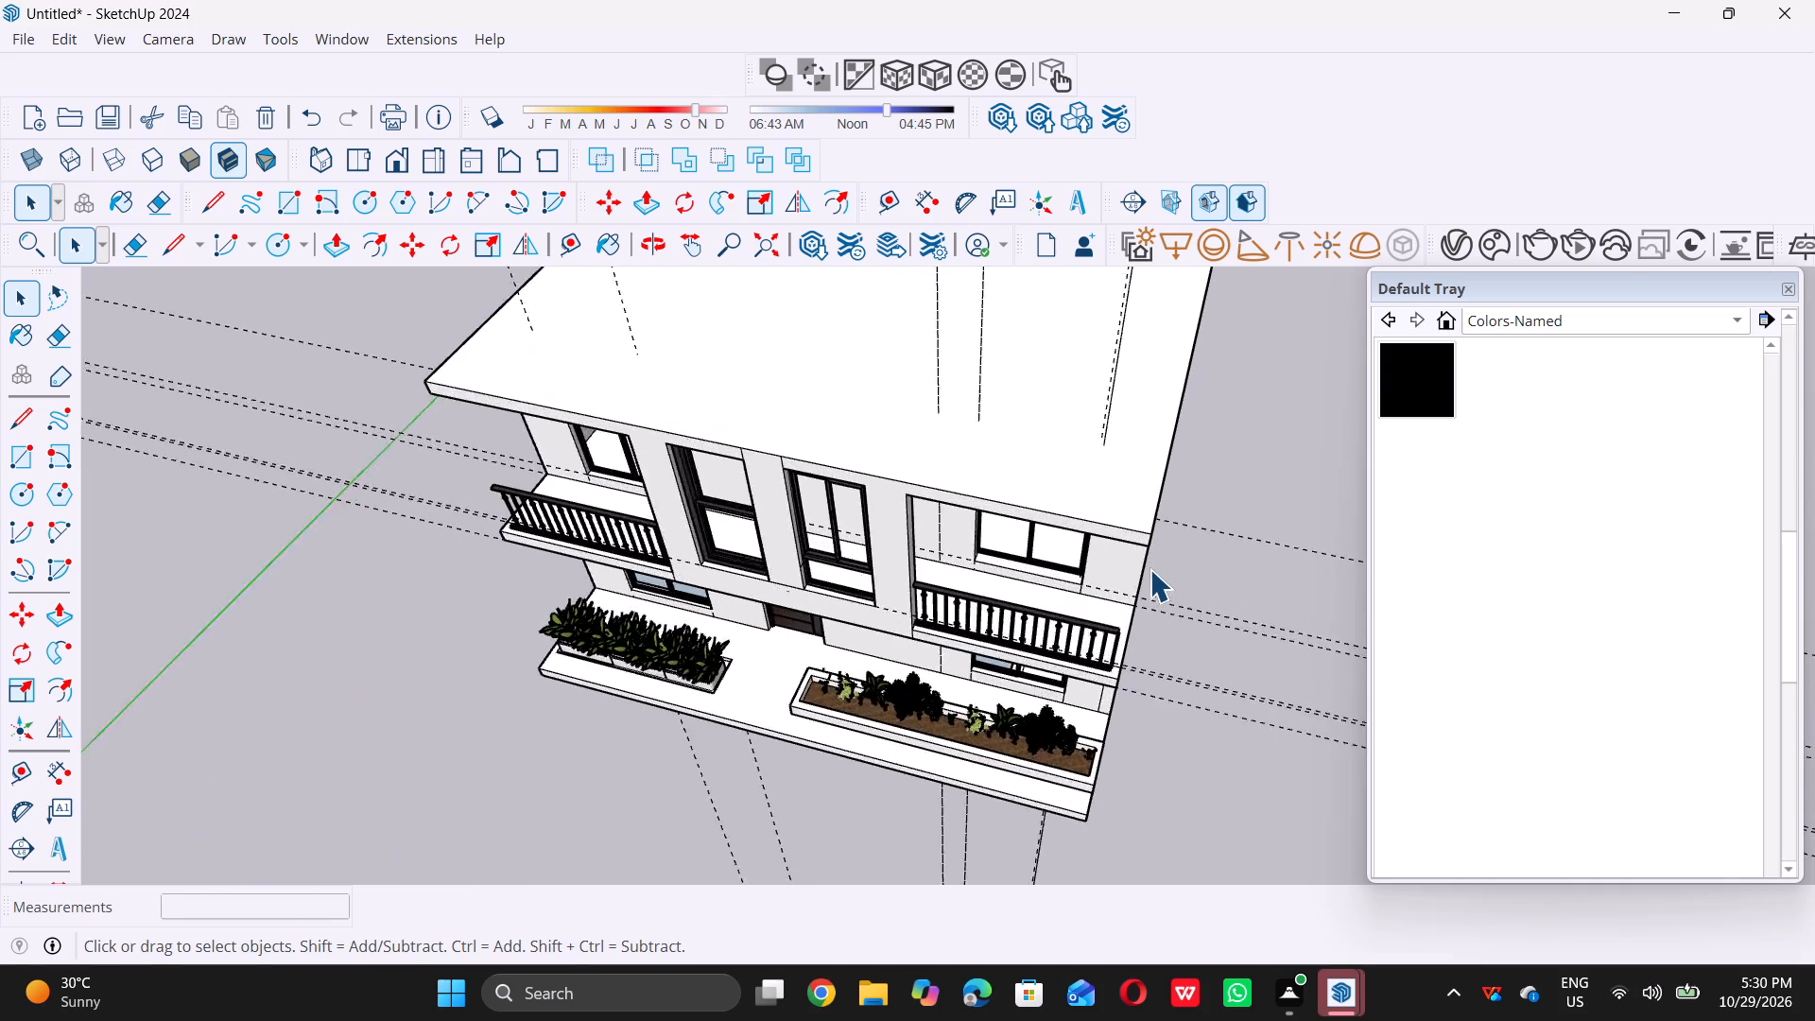
scroll(1149, 569, "up", 3)
scroll(1056, 519, "down", 6)
middle_click_drag(1029, 539, 1055, 661)
scroll(1076, 659, "up", 3)
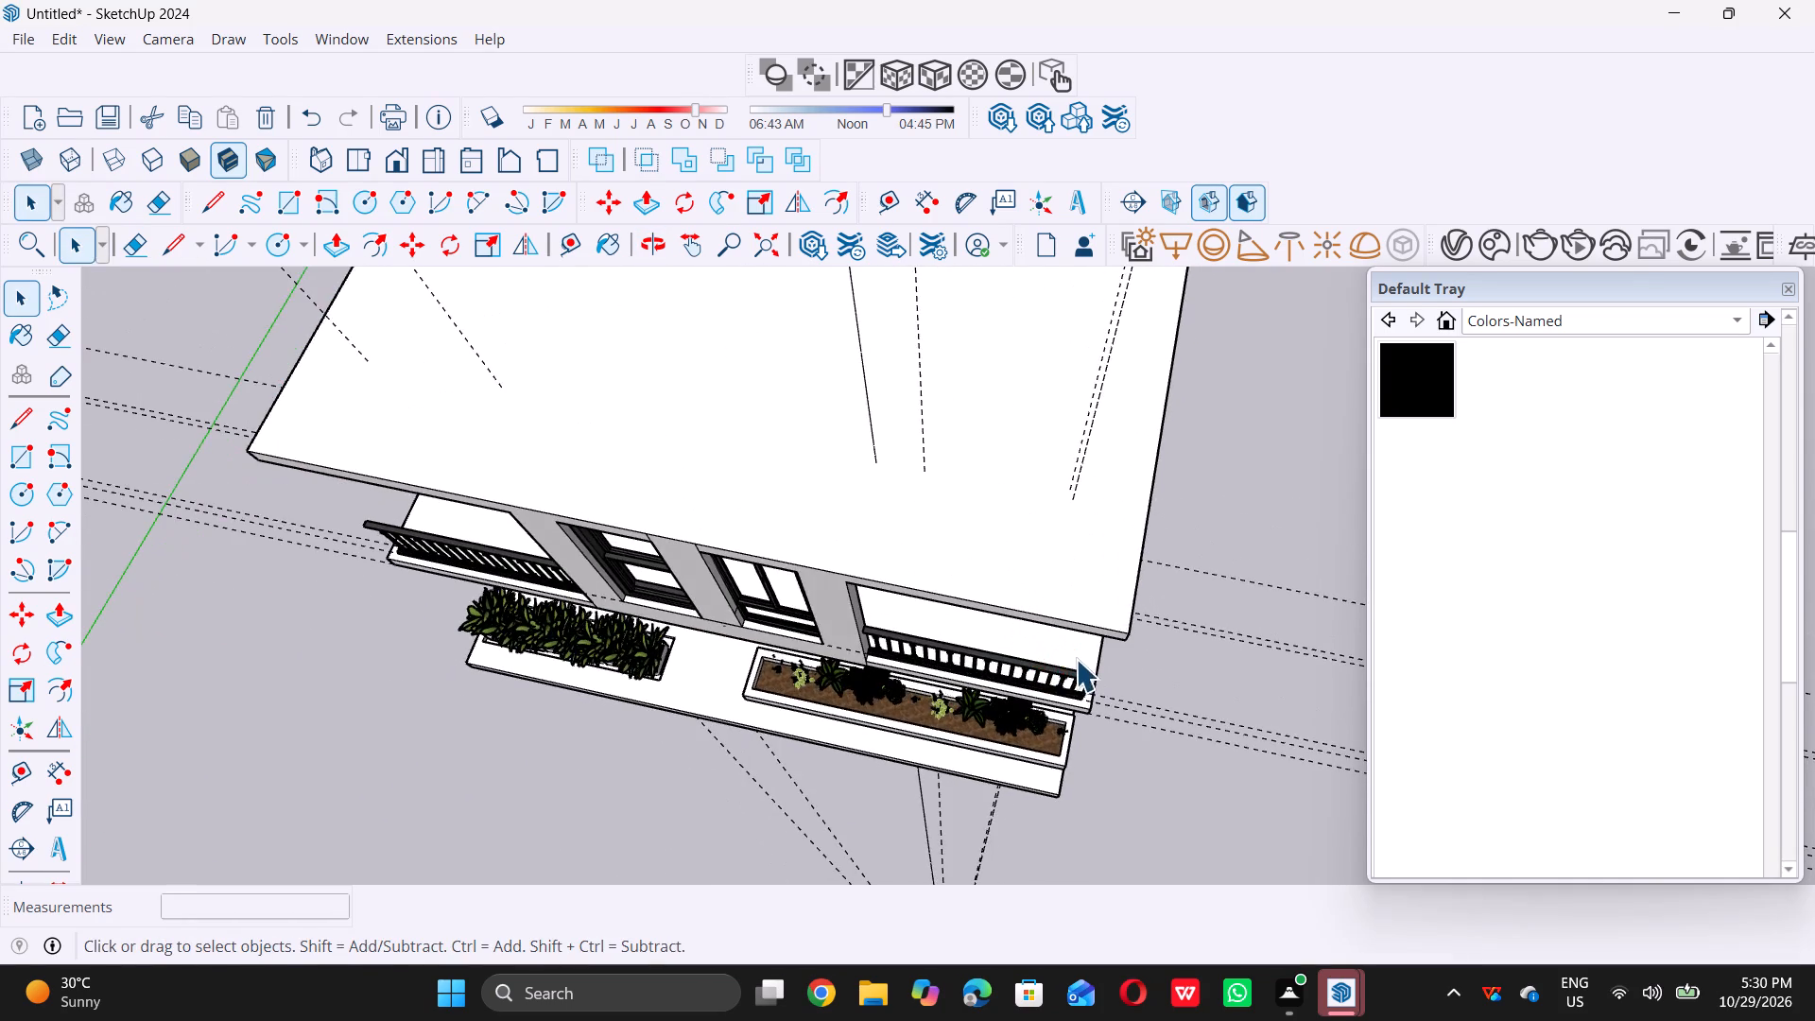
scroll(1076, 659, "up", 14)
middle_click_drag(1105, 656, 1086, 649)
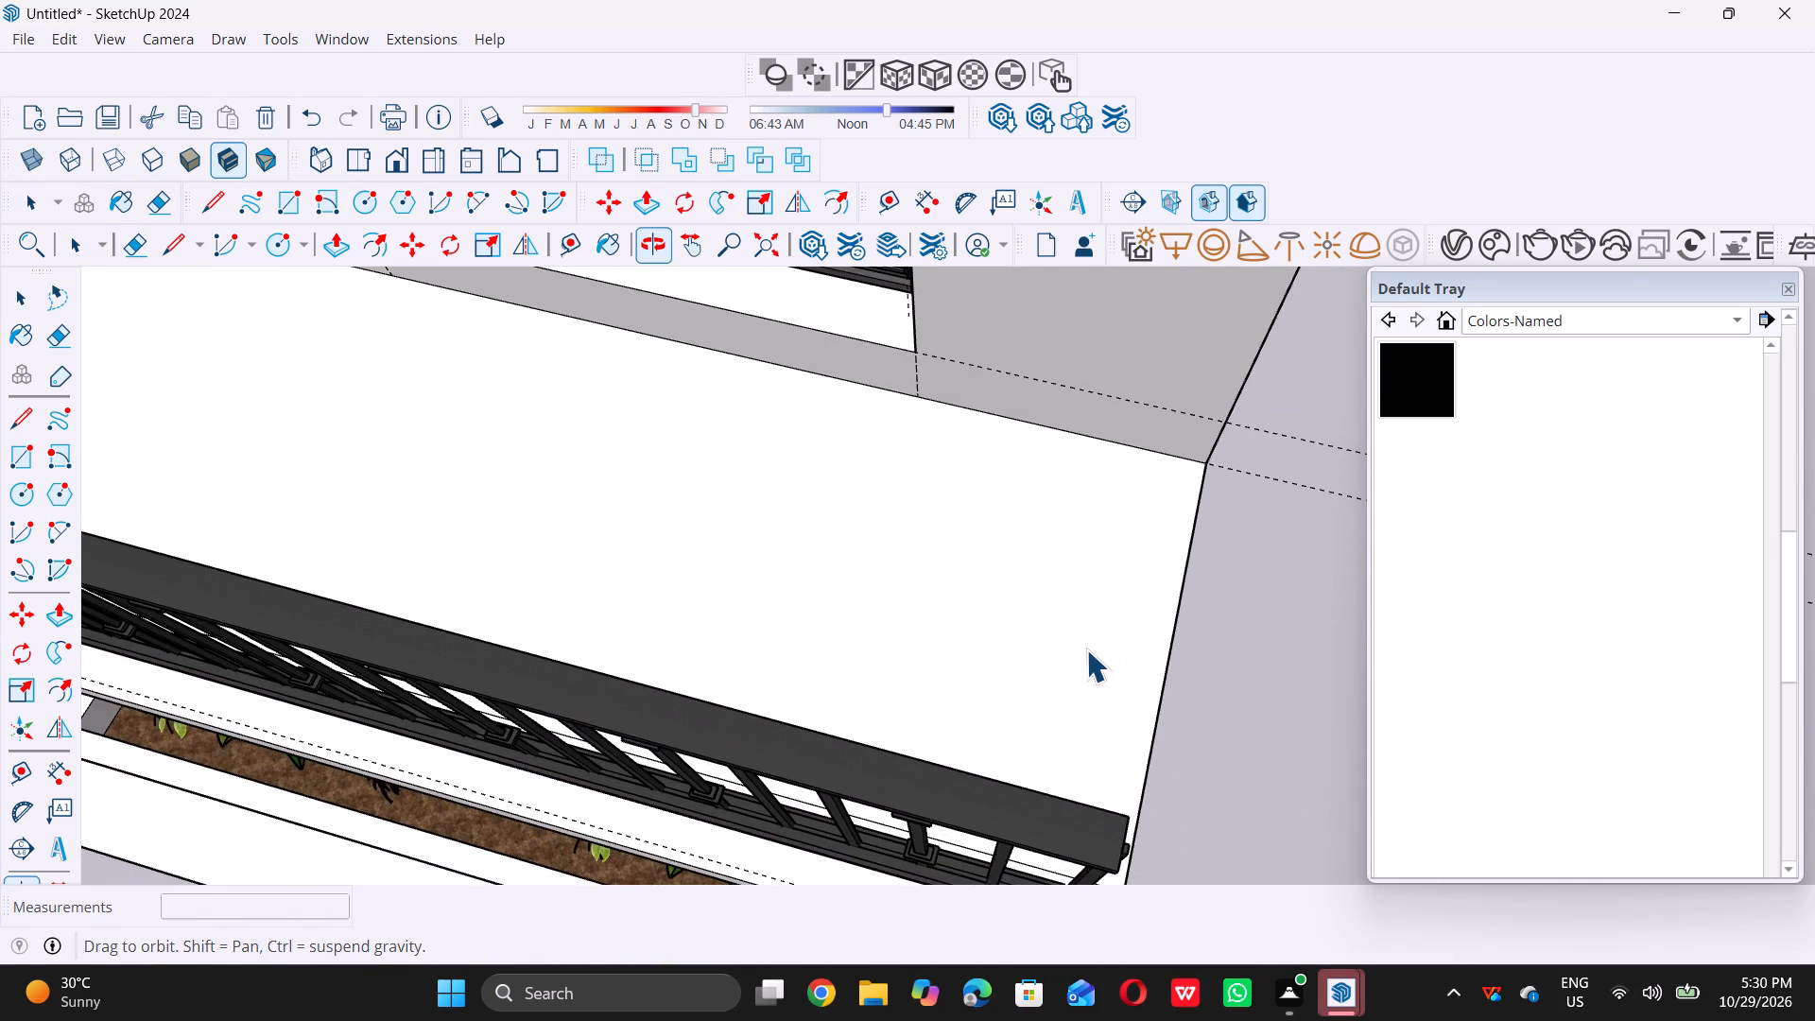
scroll(1086, 649, "up", 2)
key("t")
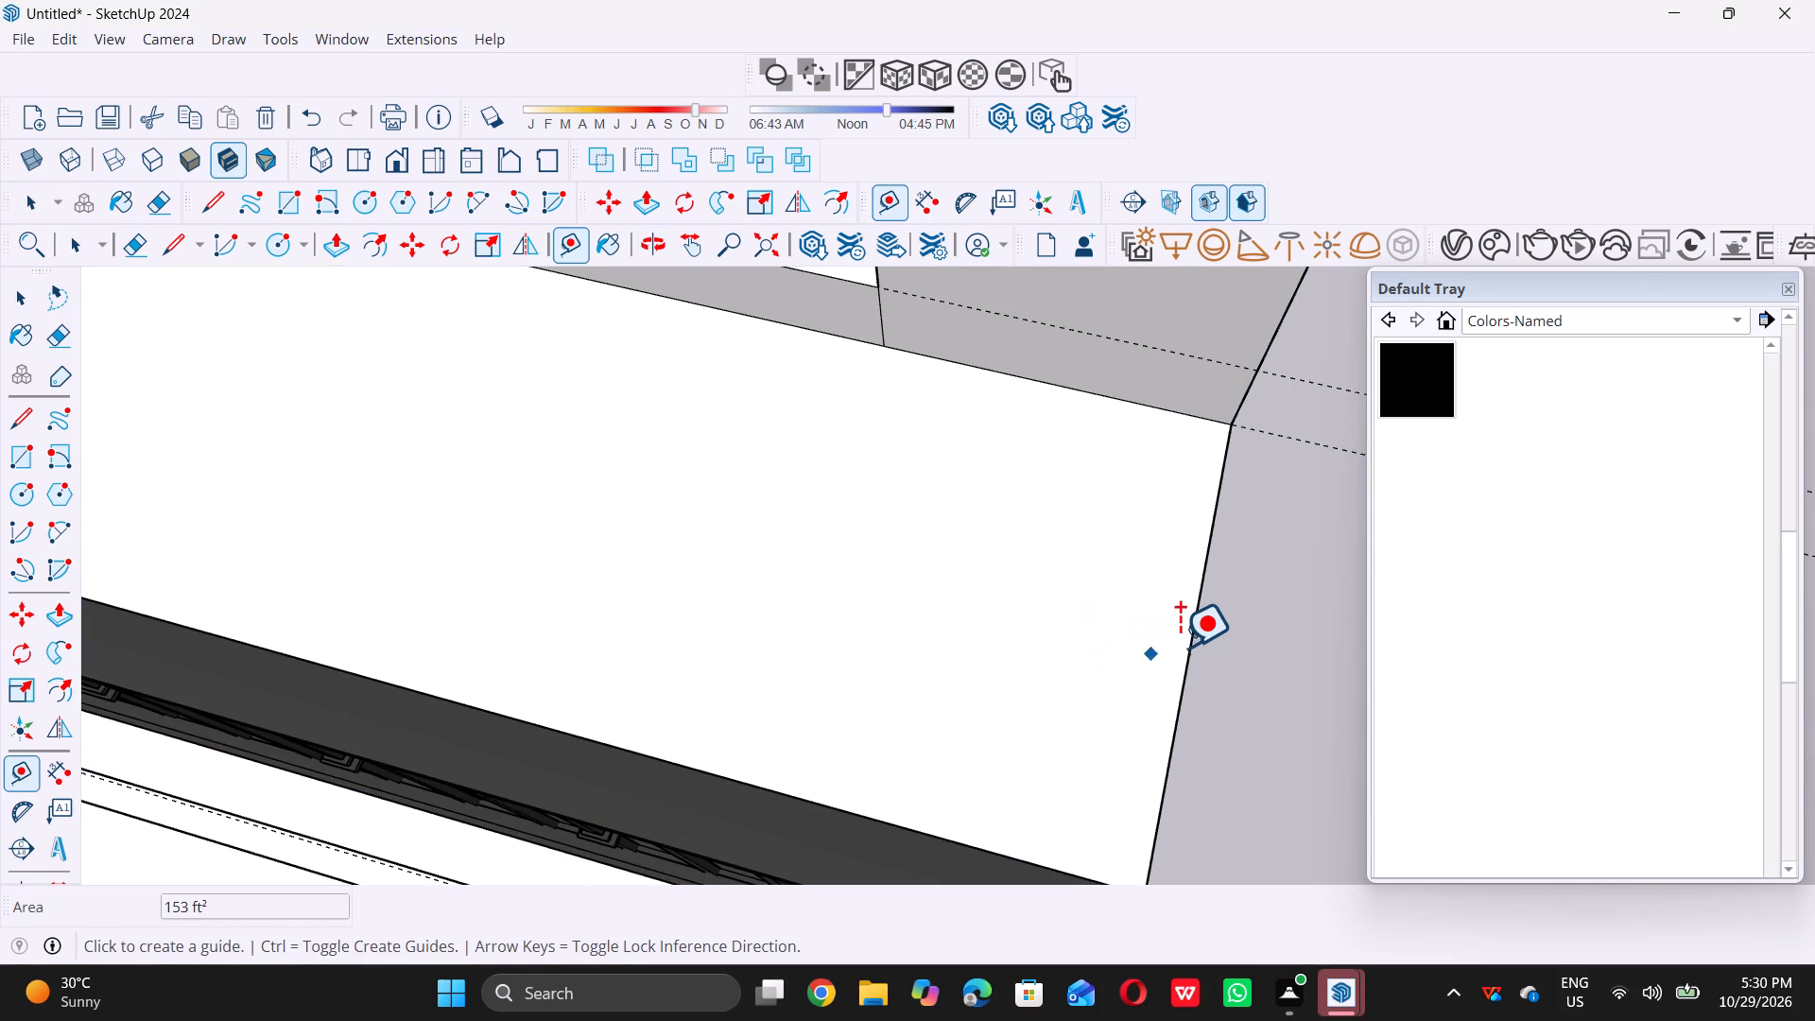
left_click(1187, 649)
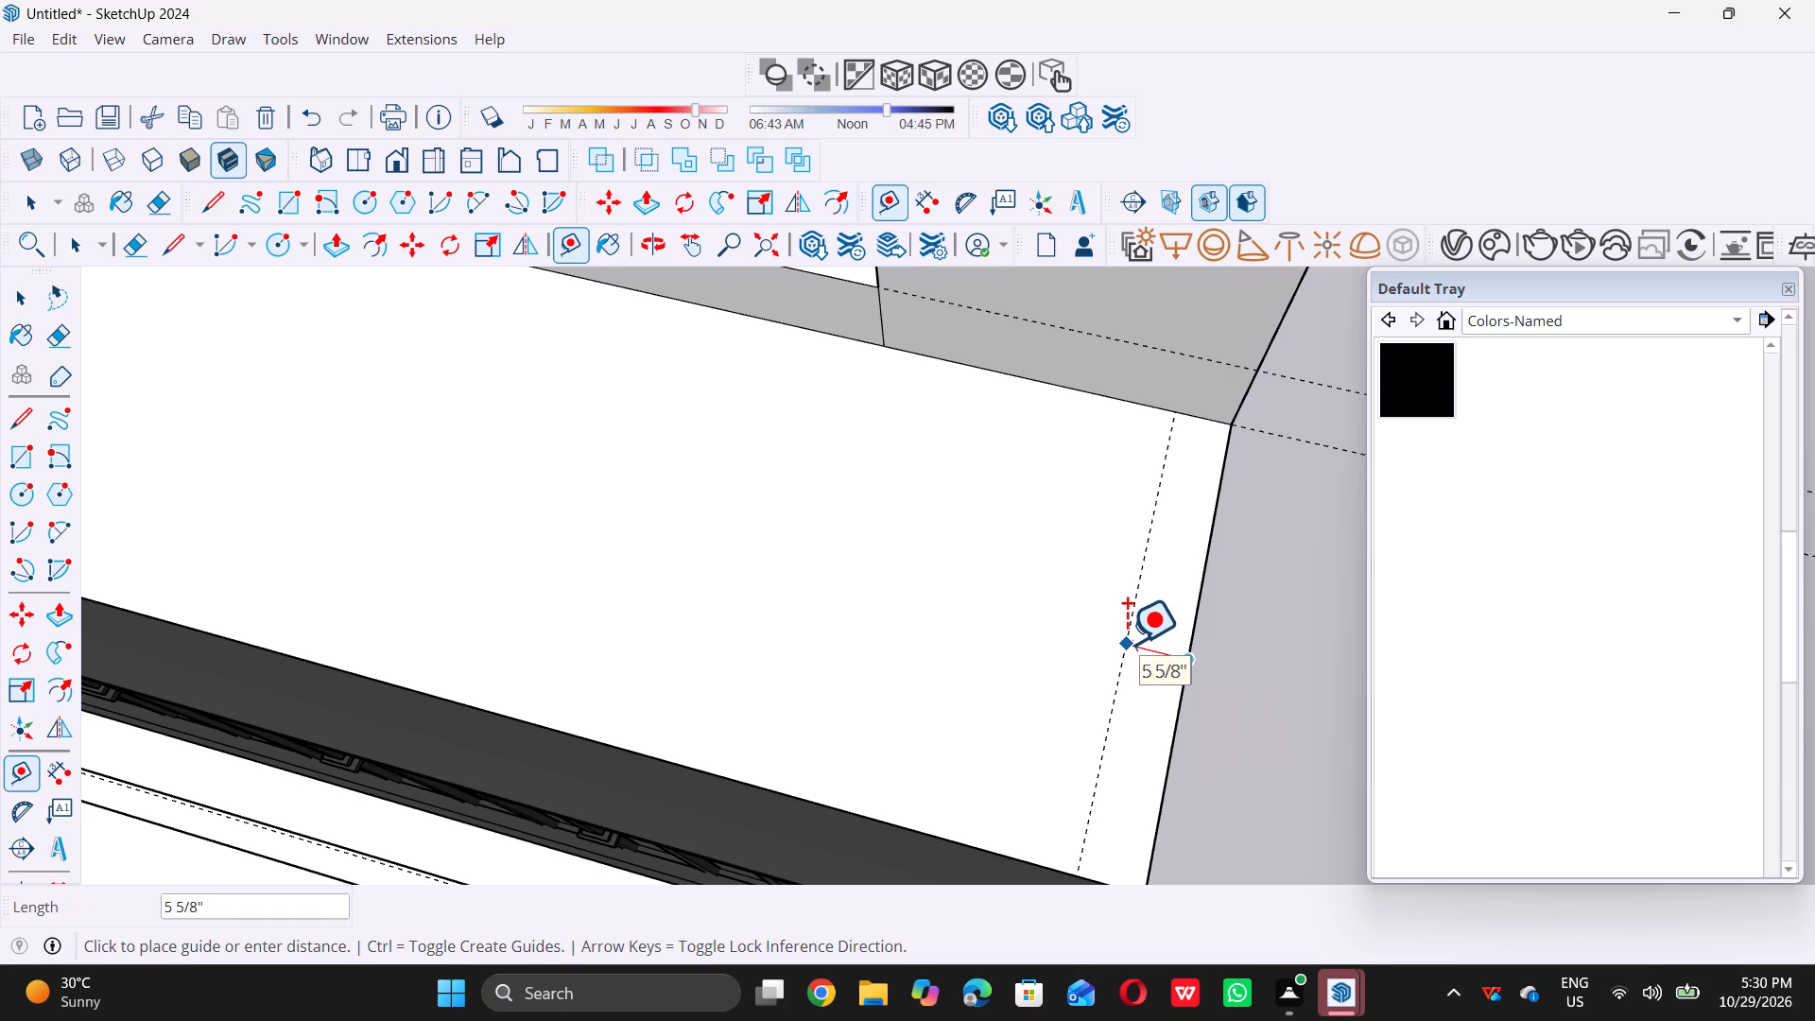
key("9")
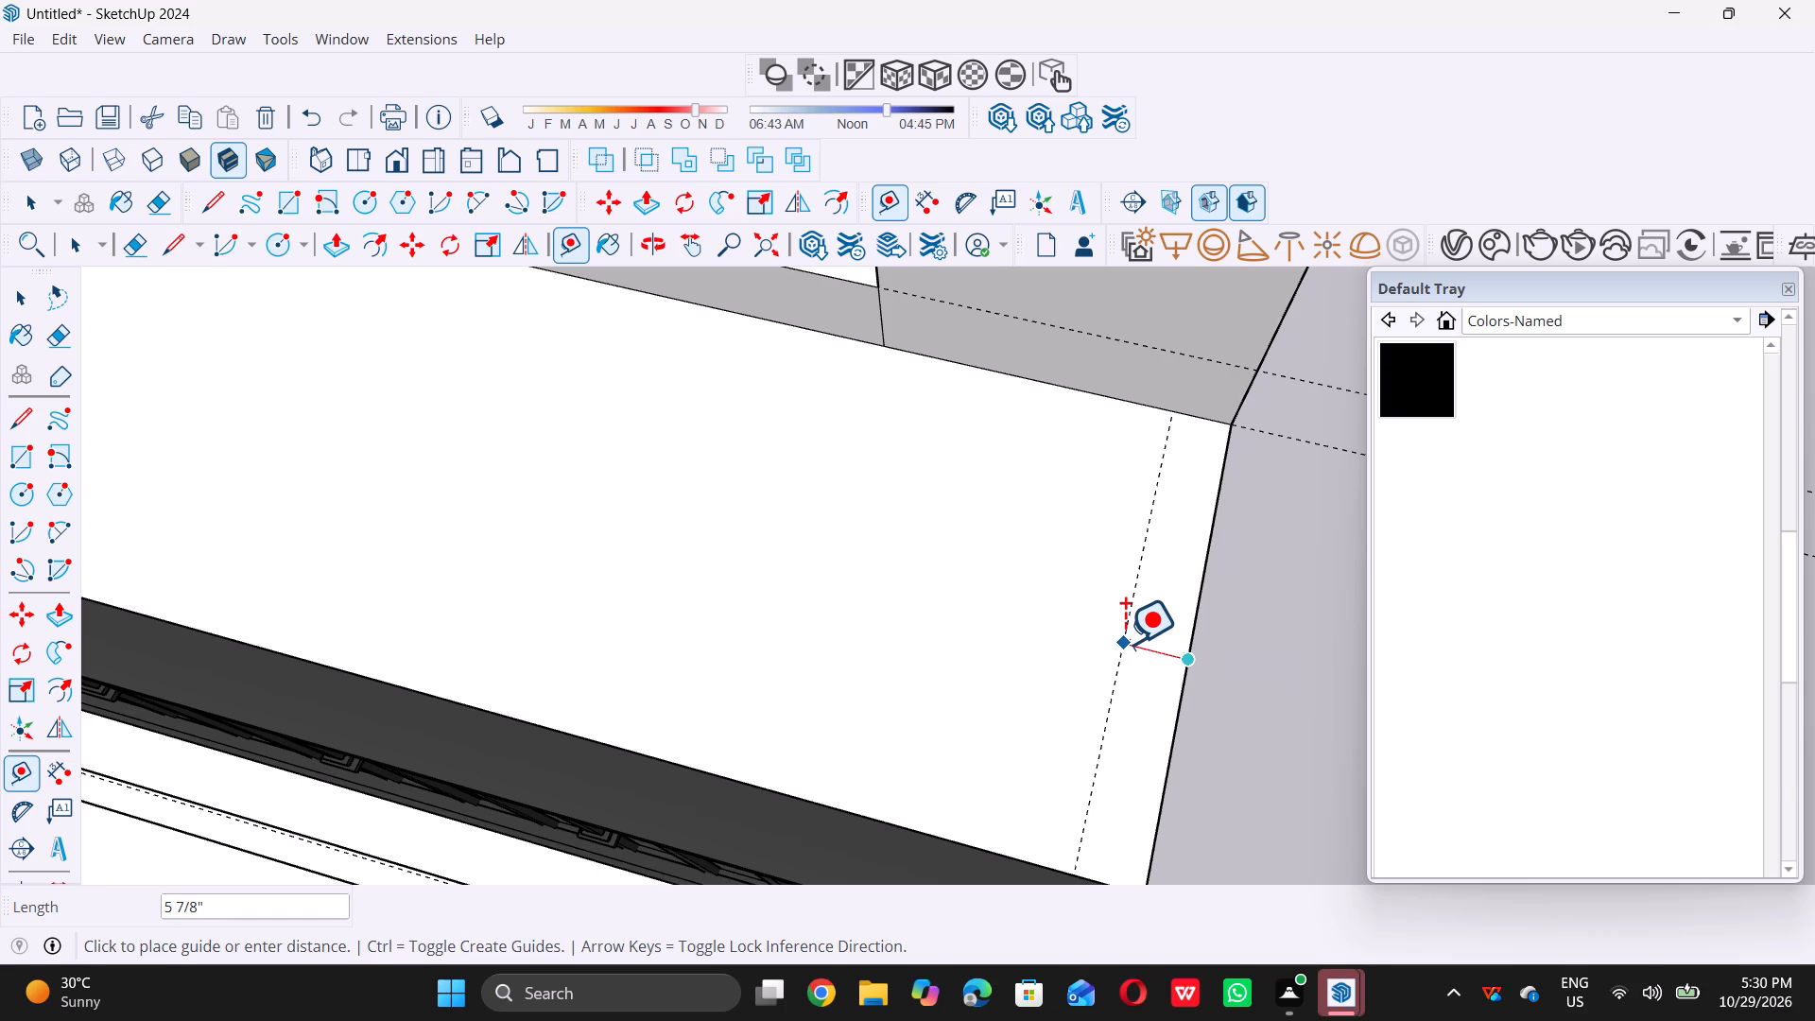
key("shift+quotedbl")
key("Return")
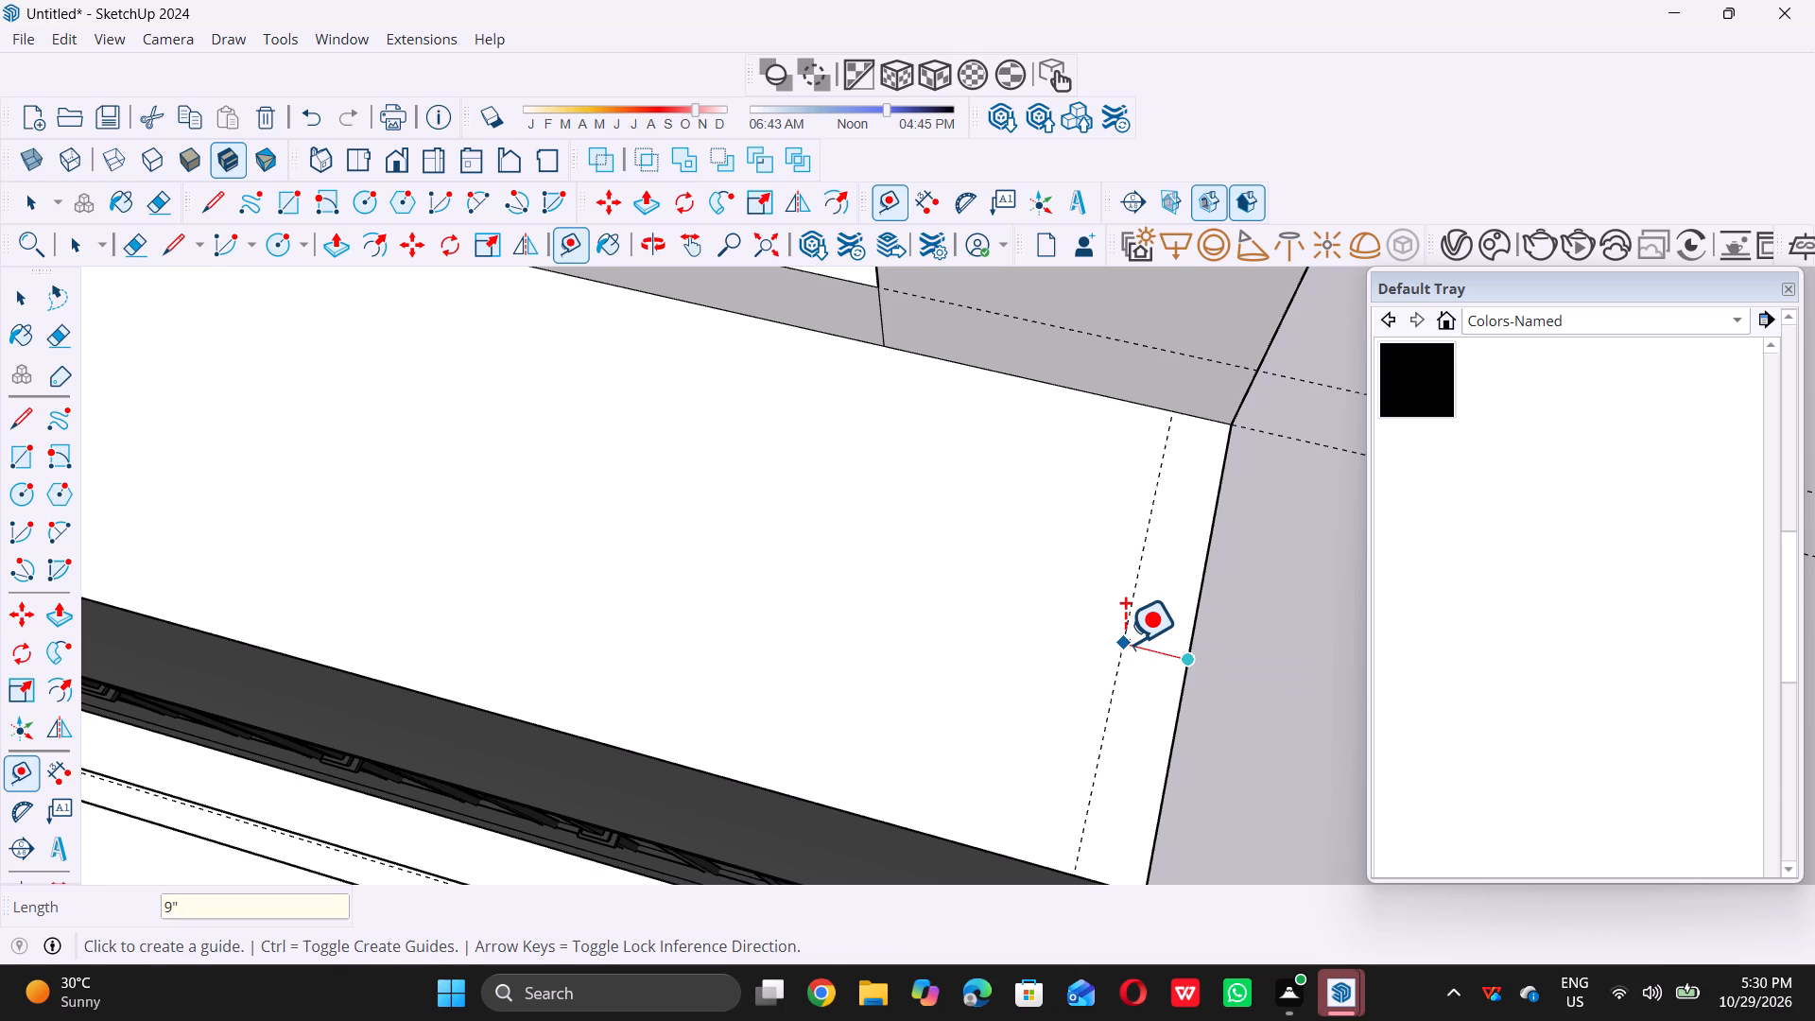
key("space")
Draw a 4' 3" line along the new guide, from the line beside the front railing to the balcony's back wall.
scroll(1124, 643, "down", 5)
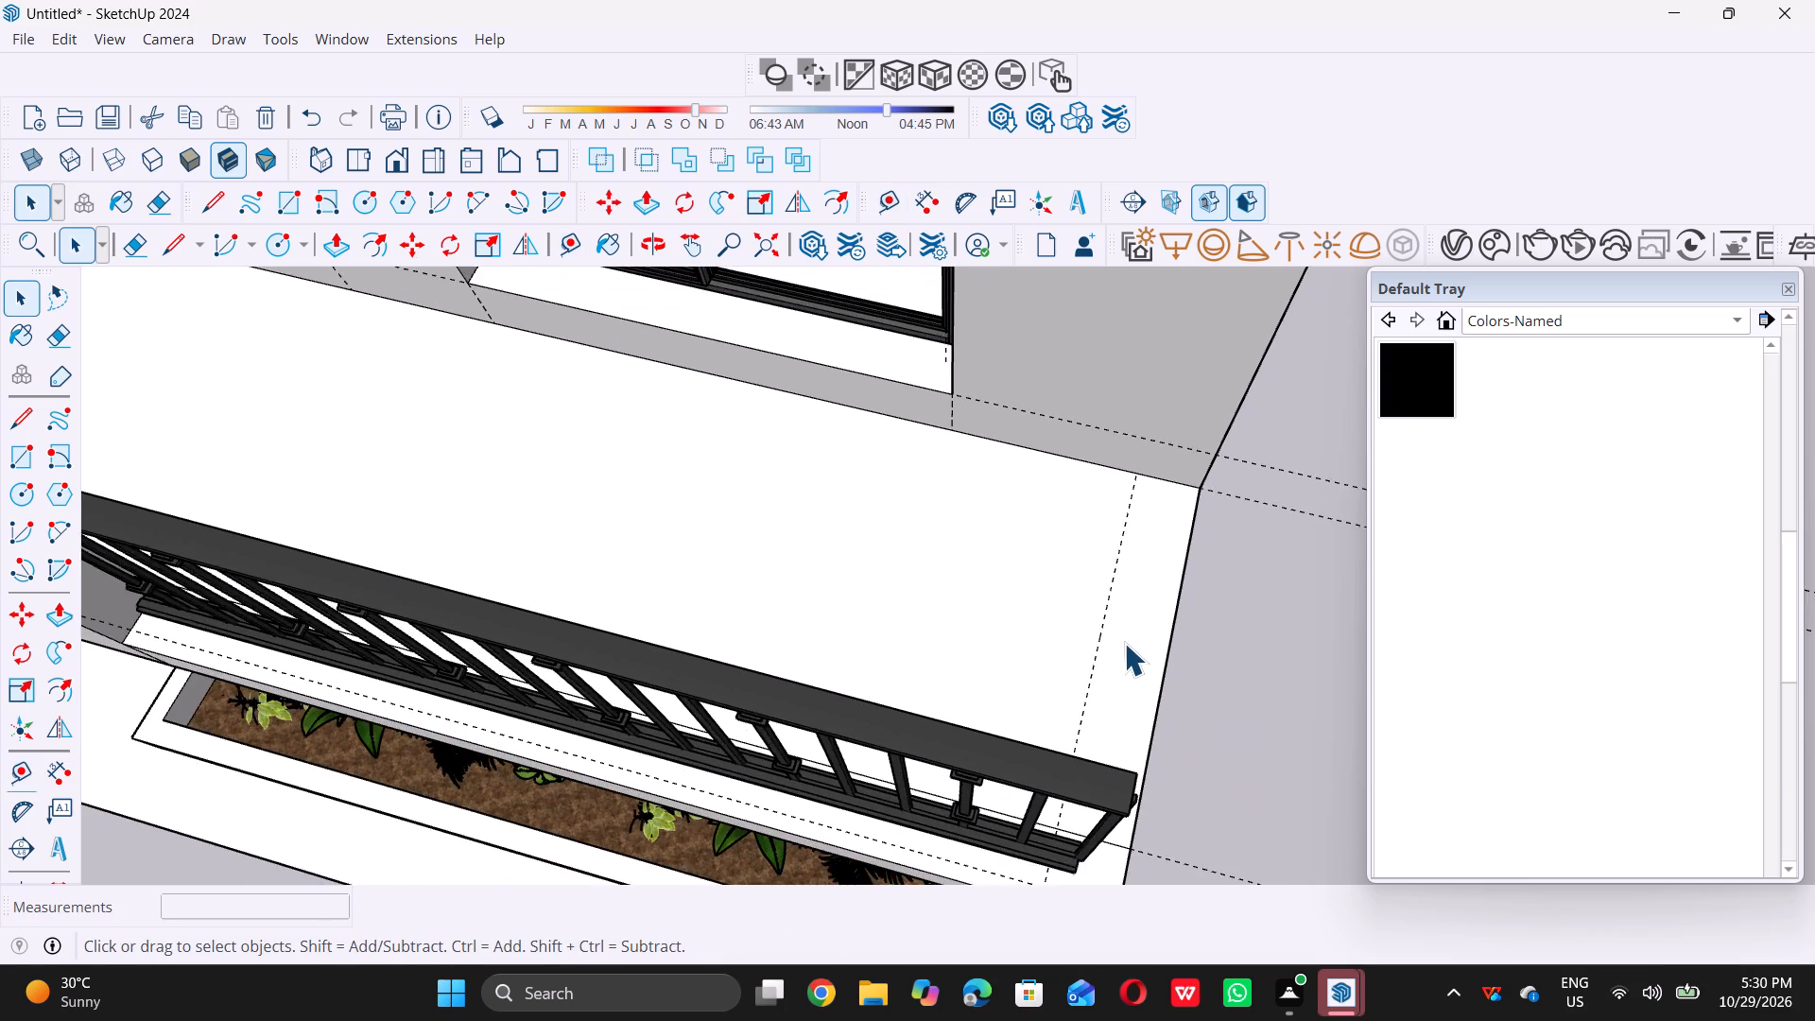
scroll(1124, 643, "down", 2)
middle_click_drag(1109, 718, 925, 705)
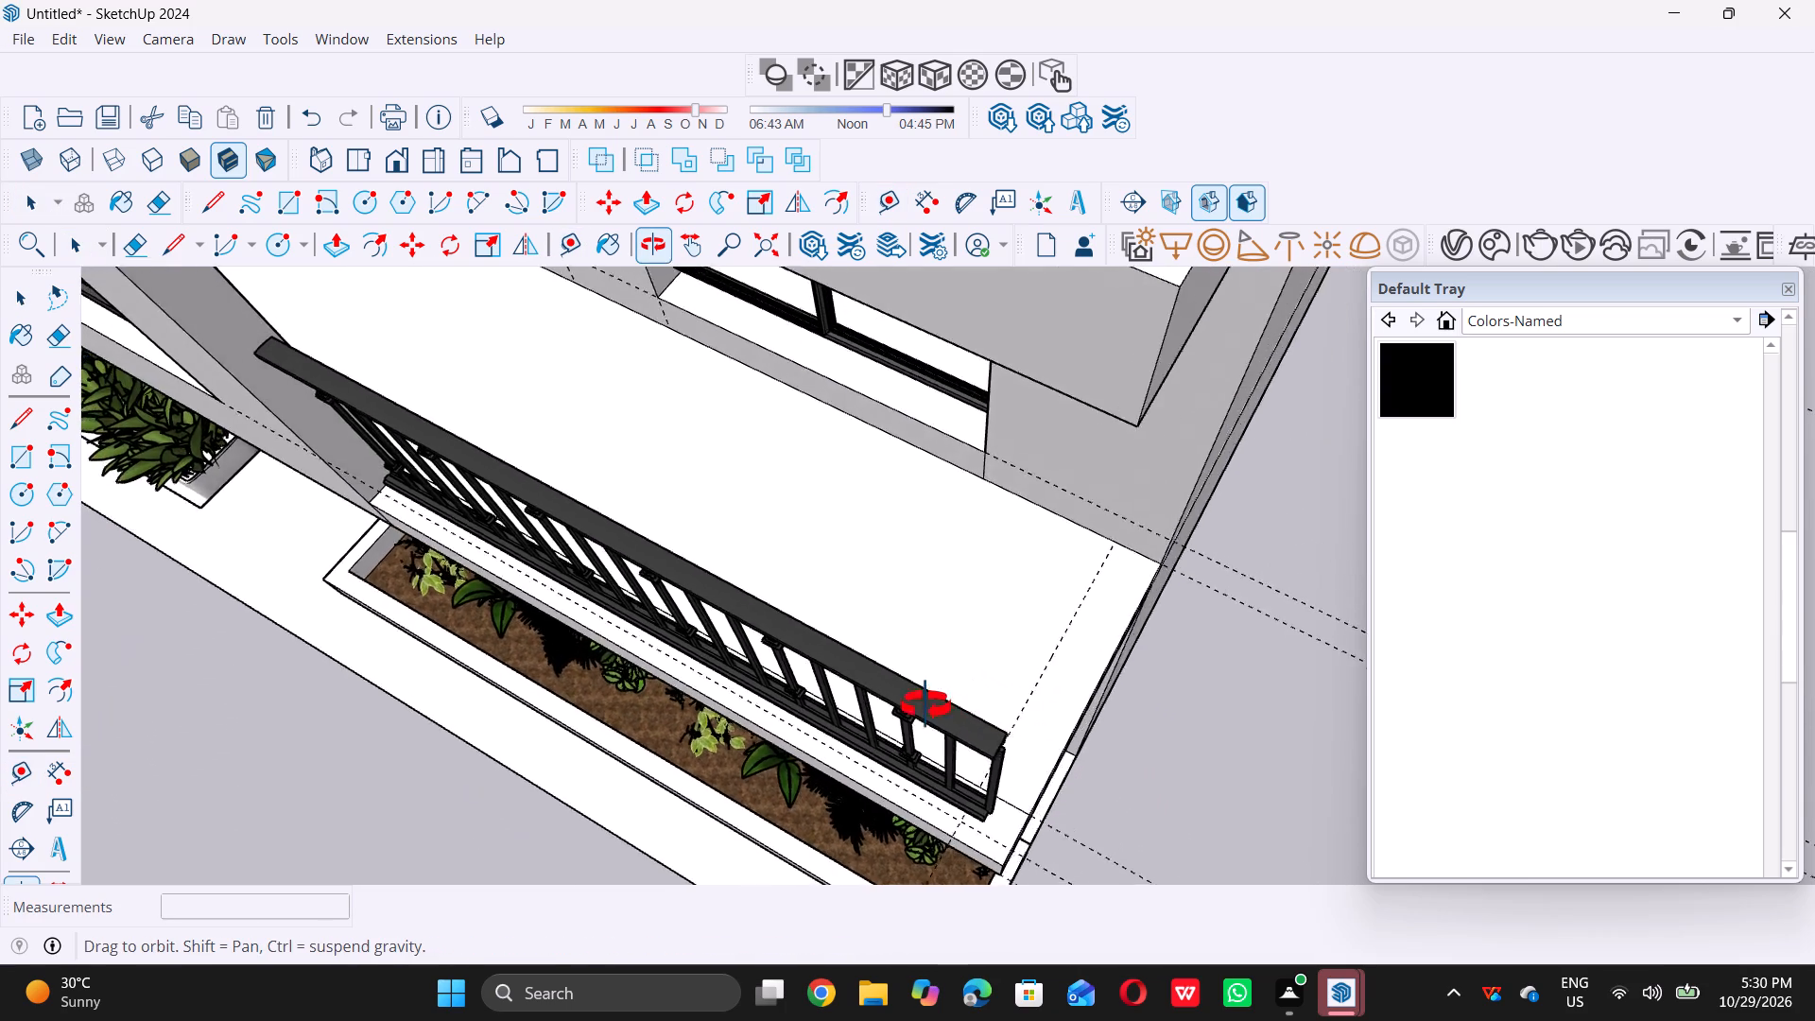
middle_click_drag(925, 705, 822, 695)
scroll(829, 714, "up", 5)
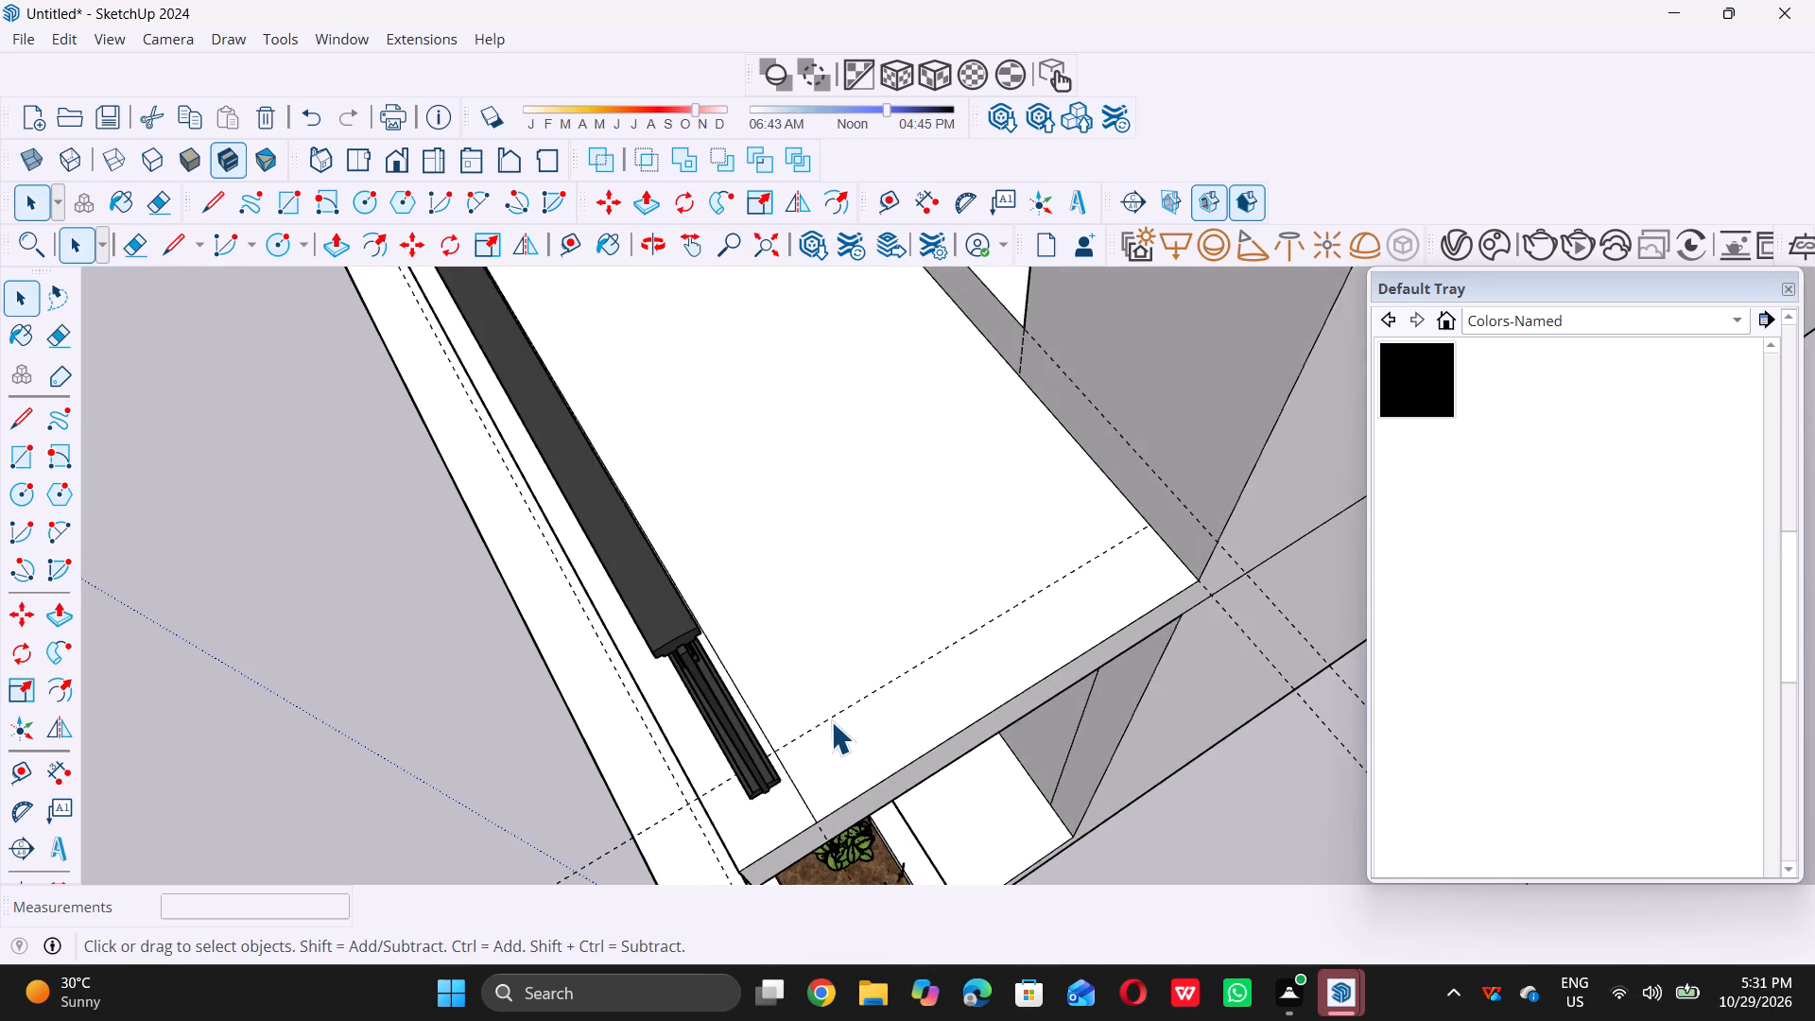
key("l")
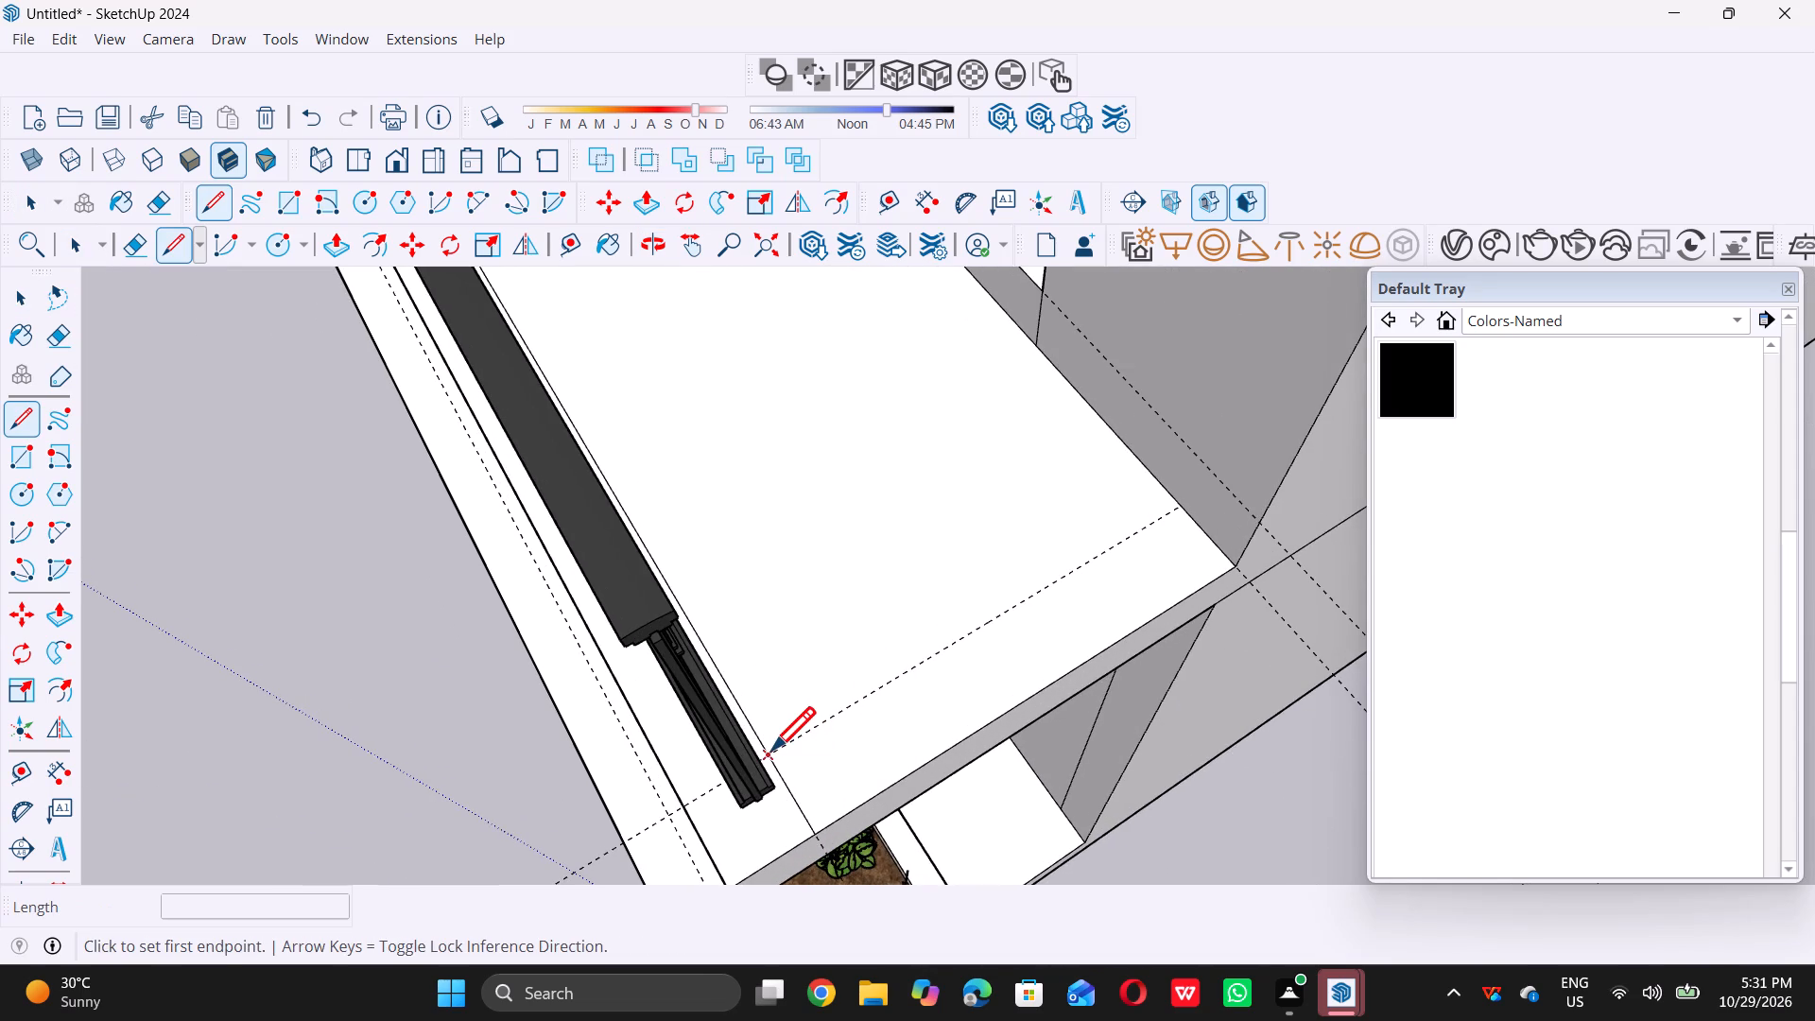
left_click(771, 750)
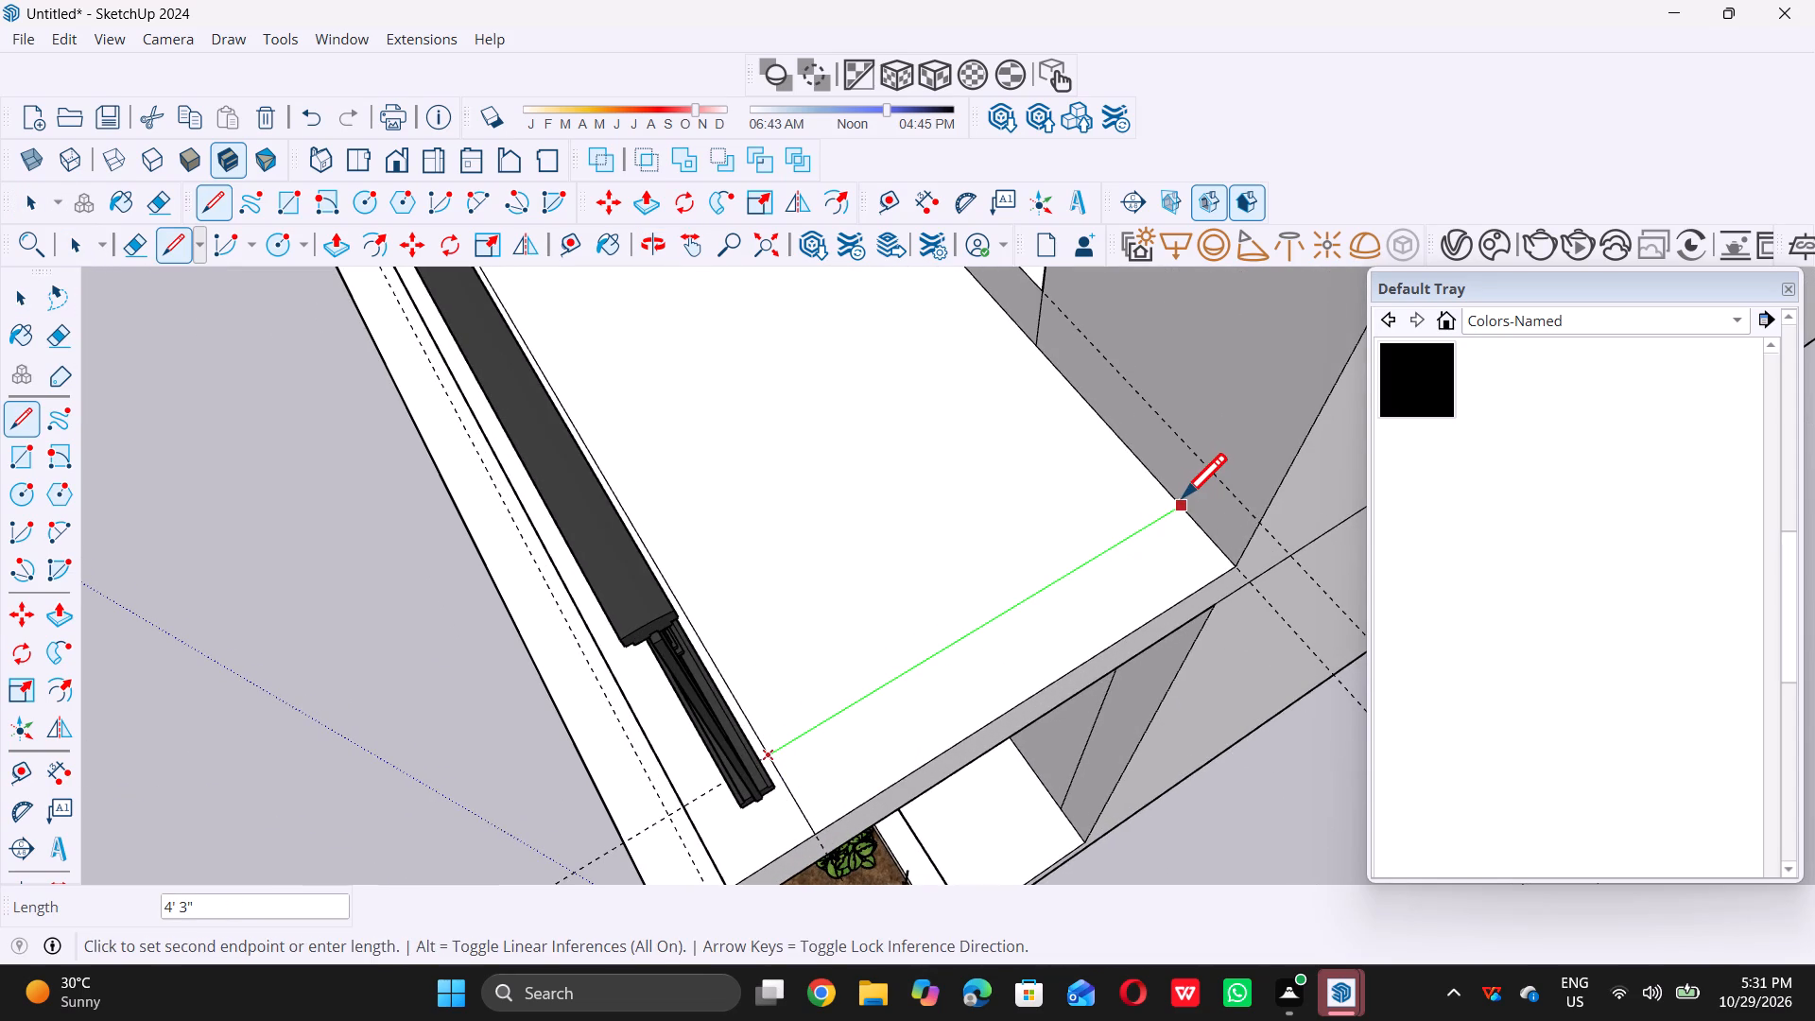
left_click(1183, 497)
key("space")
Scale the rotated railing copy down uniformly from its upper outer corner to a factor of about 0.22, and deselect it.
scroll(1187, 544, "down", 14)
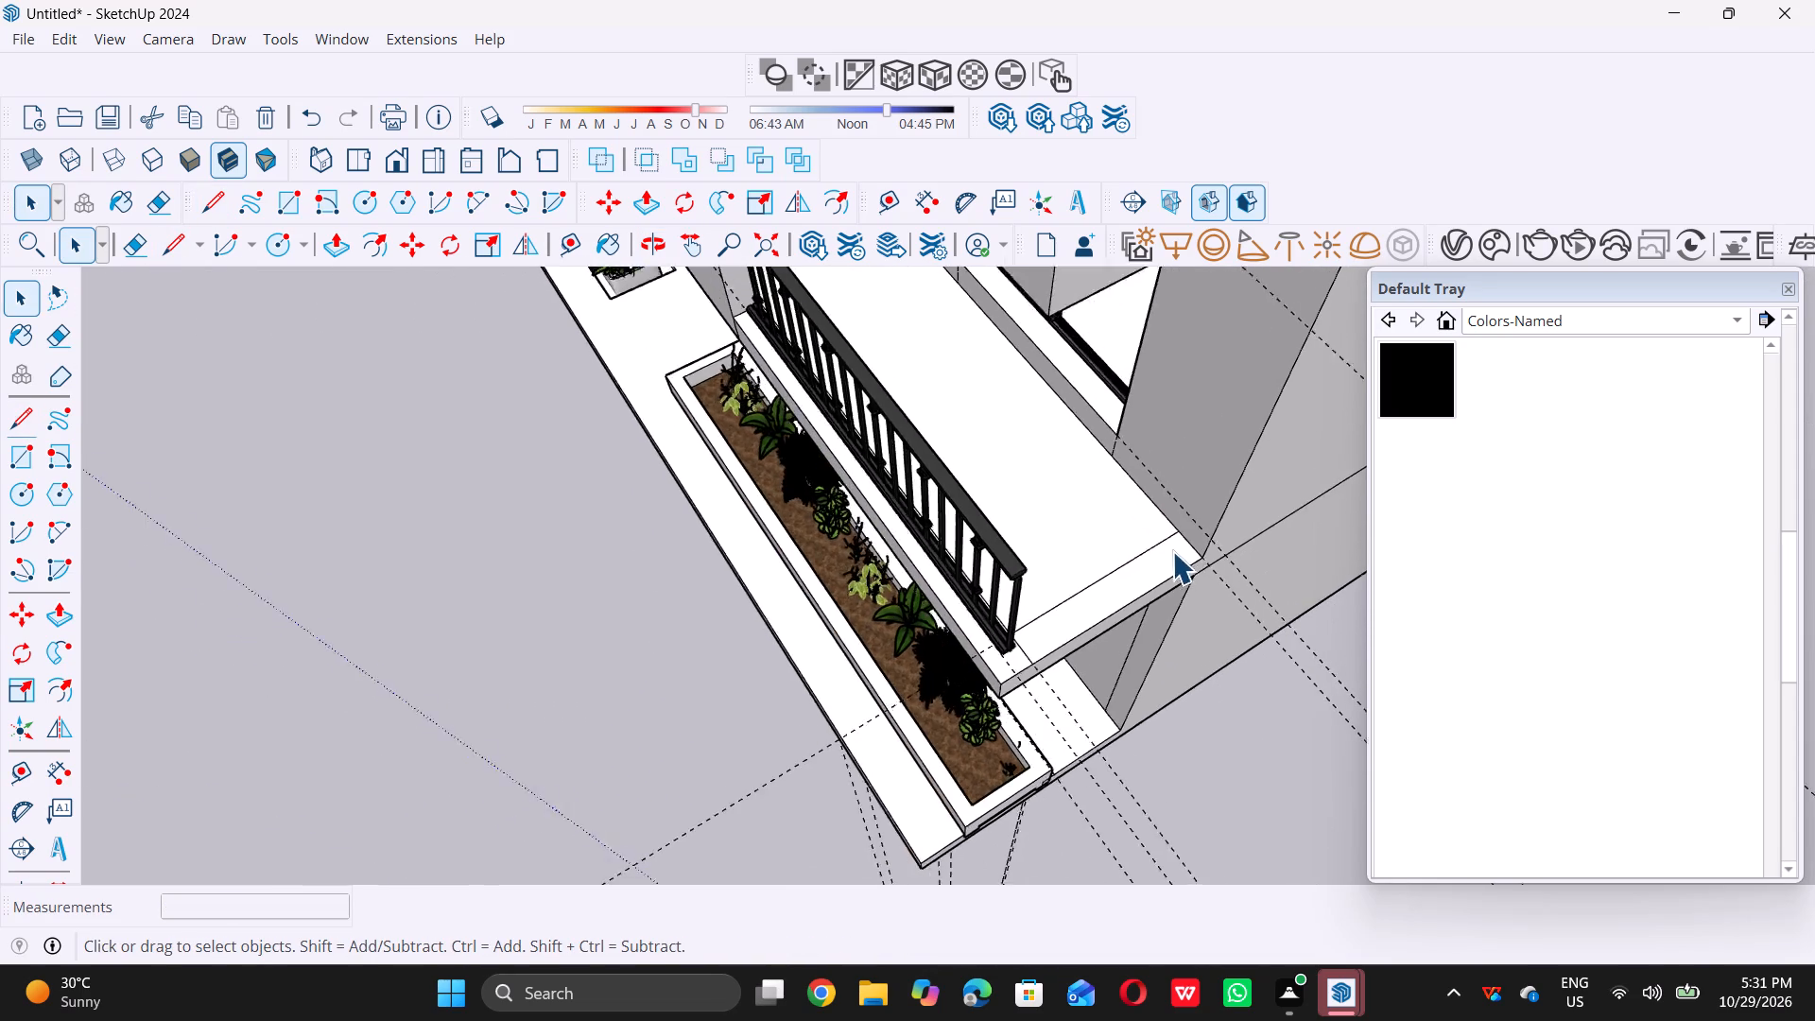
scroll(1172, 551, "down", 20)
scroll(1172, 551, "down", 2)
scroll(1018, 692, "down", 10)
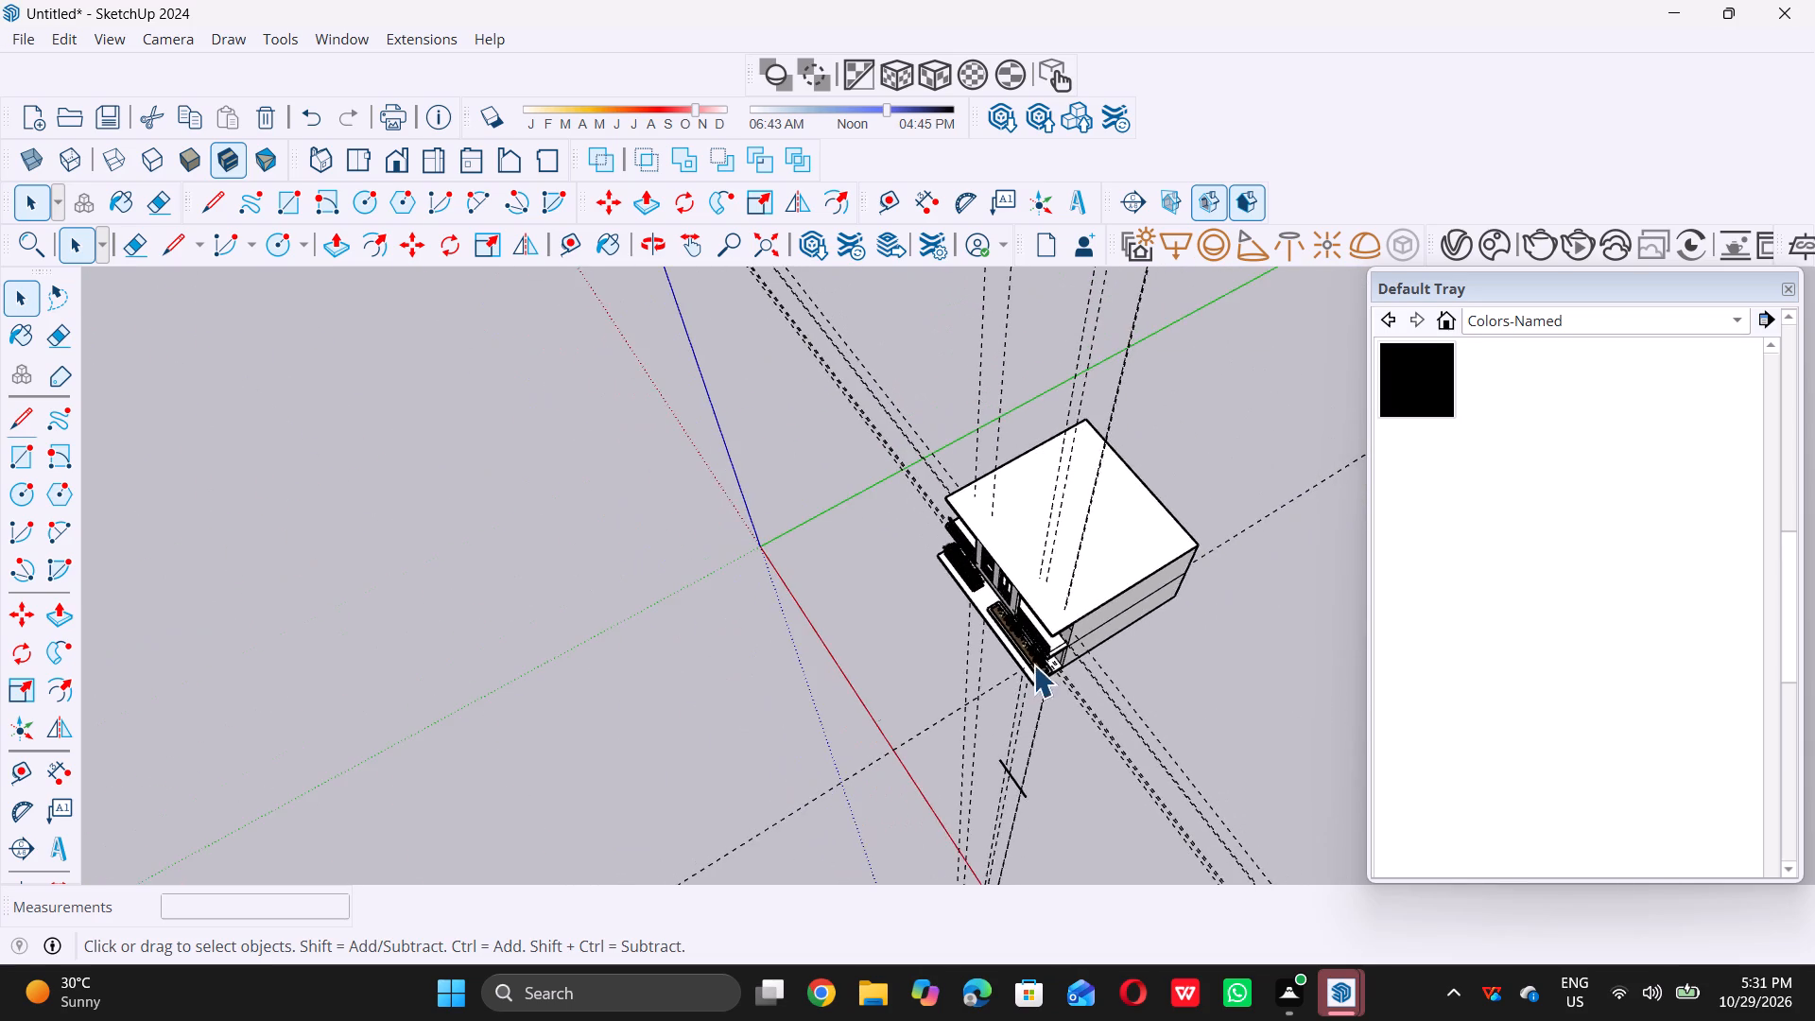
scroll(1033, 665, "down", 18)
middle_click_drag(1030, 716, 936, 580)
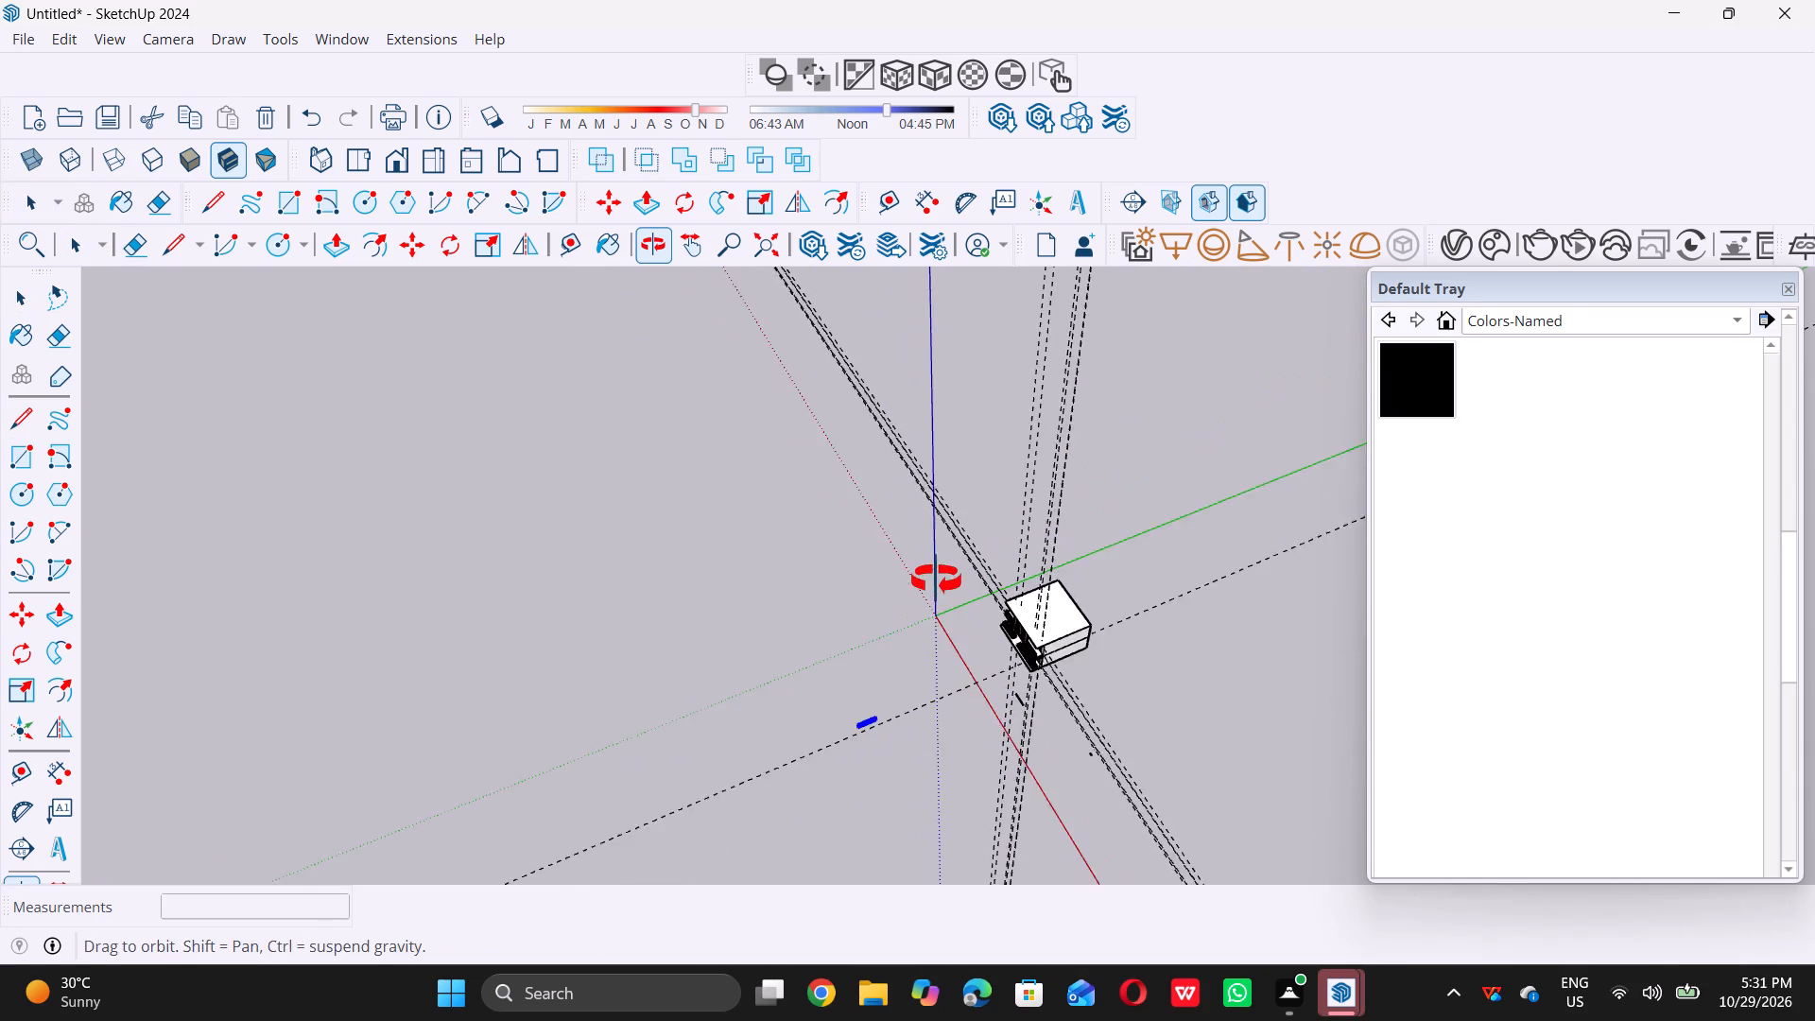
middle_click_drag(936, 580, 928, 575)
scroll(856, 684, "up", 12)
middle_click_drag(838, 725, 824, 599)
scroll(832, 617, "up", 11)
scroll(812, 716, "down", 1)
middle_click_drag(810, 689, 805, 632)
scroll(872, 626, "down", 4)
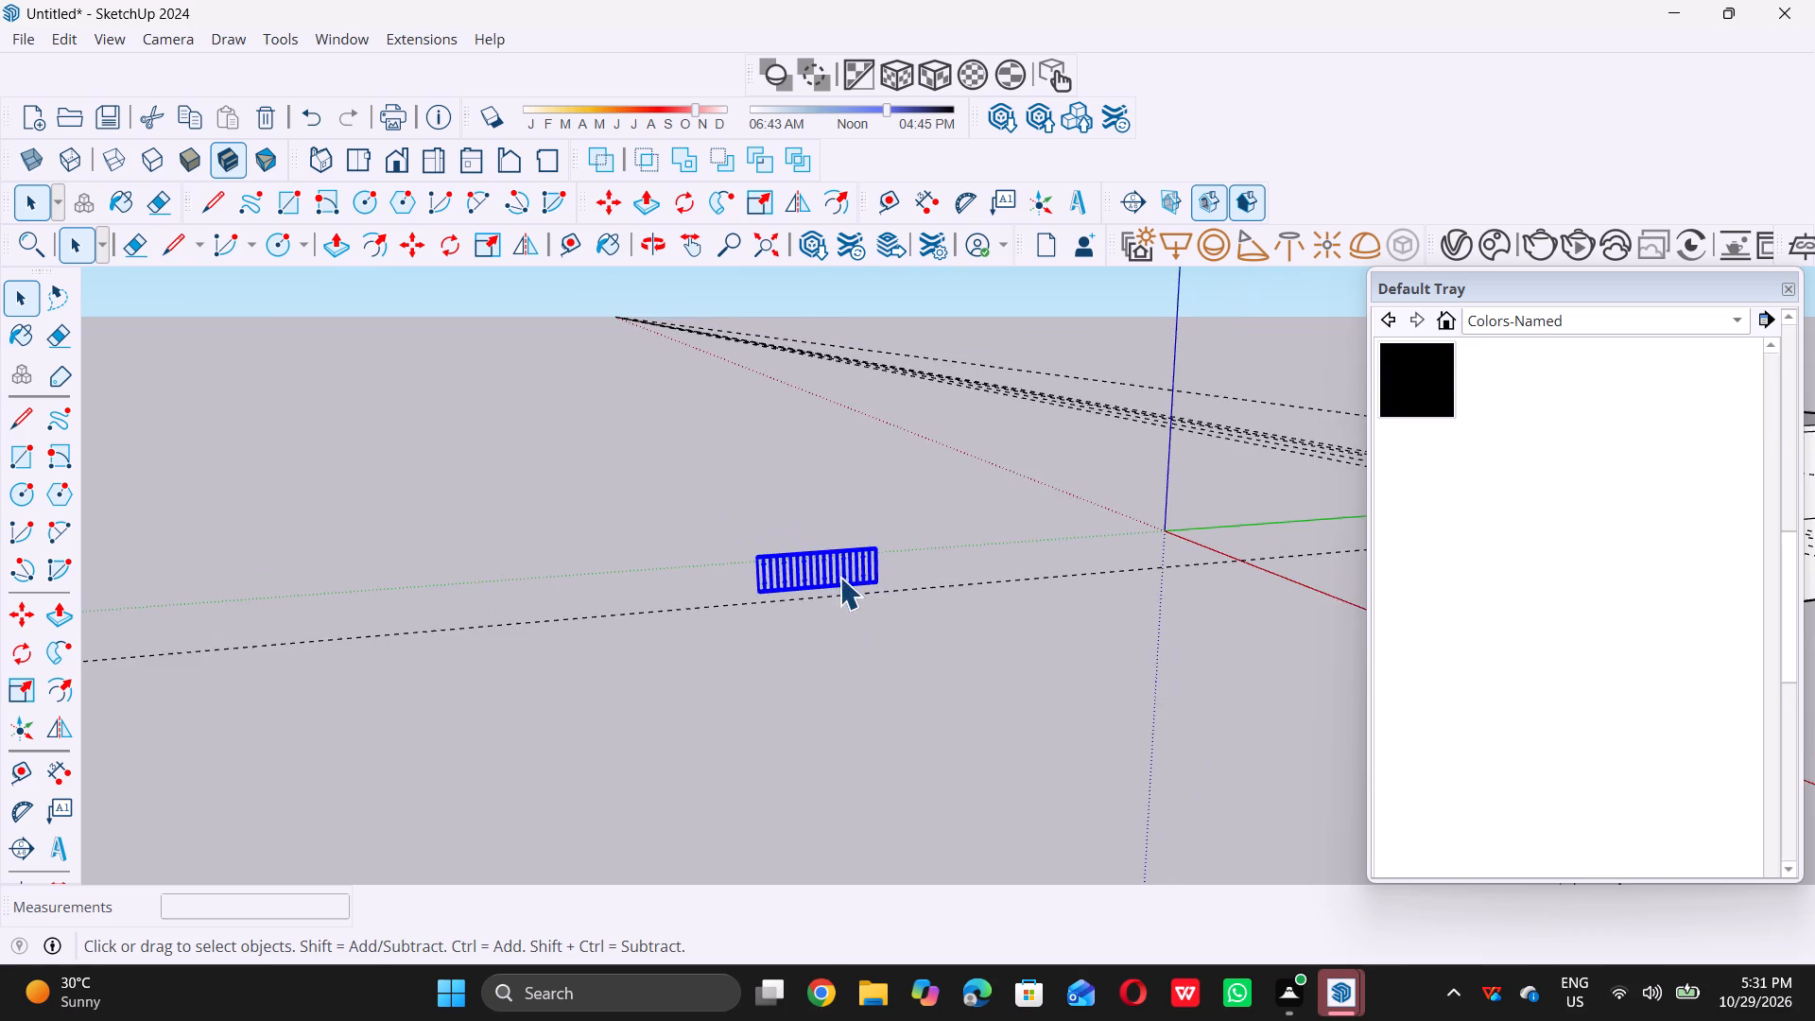
middle_click_drag(839, 575, 831, 555)
scroll(833, 561, "up", 8)
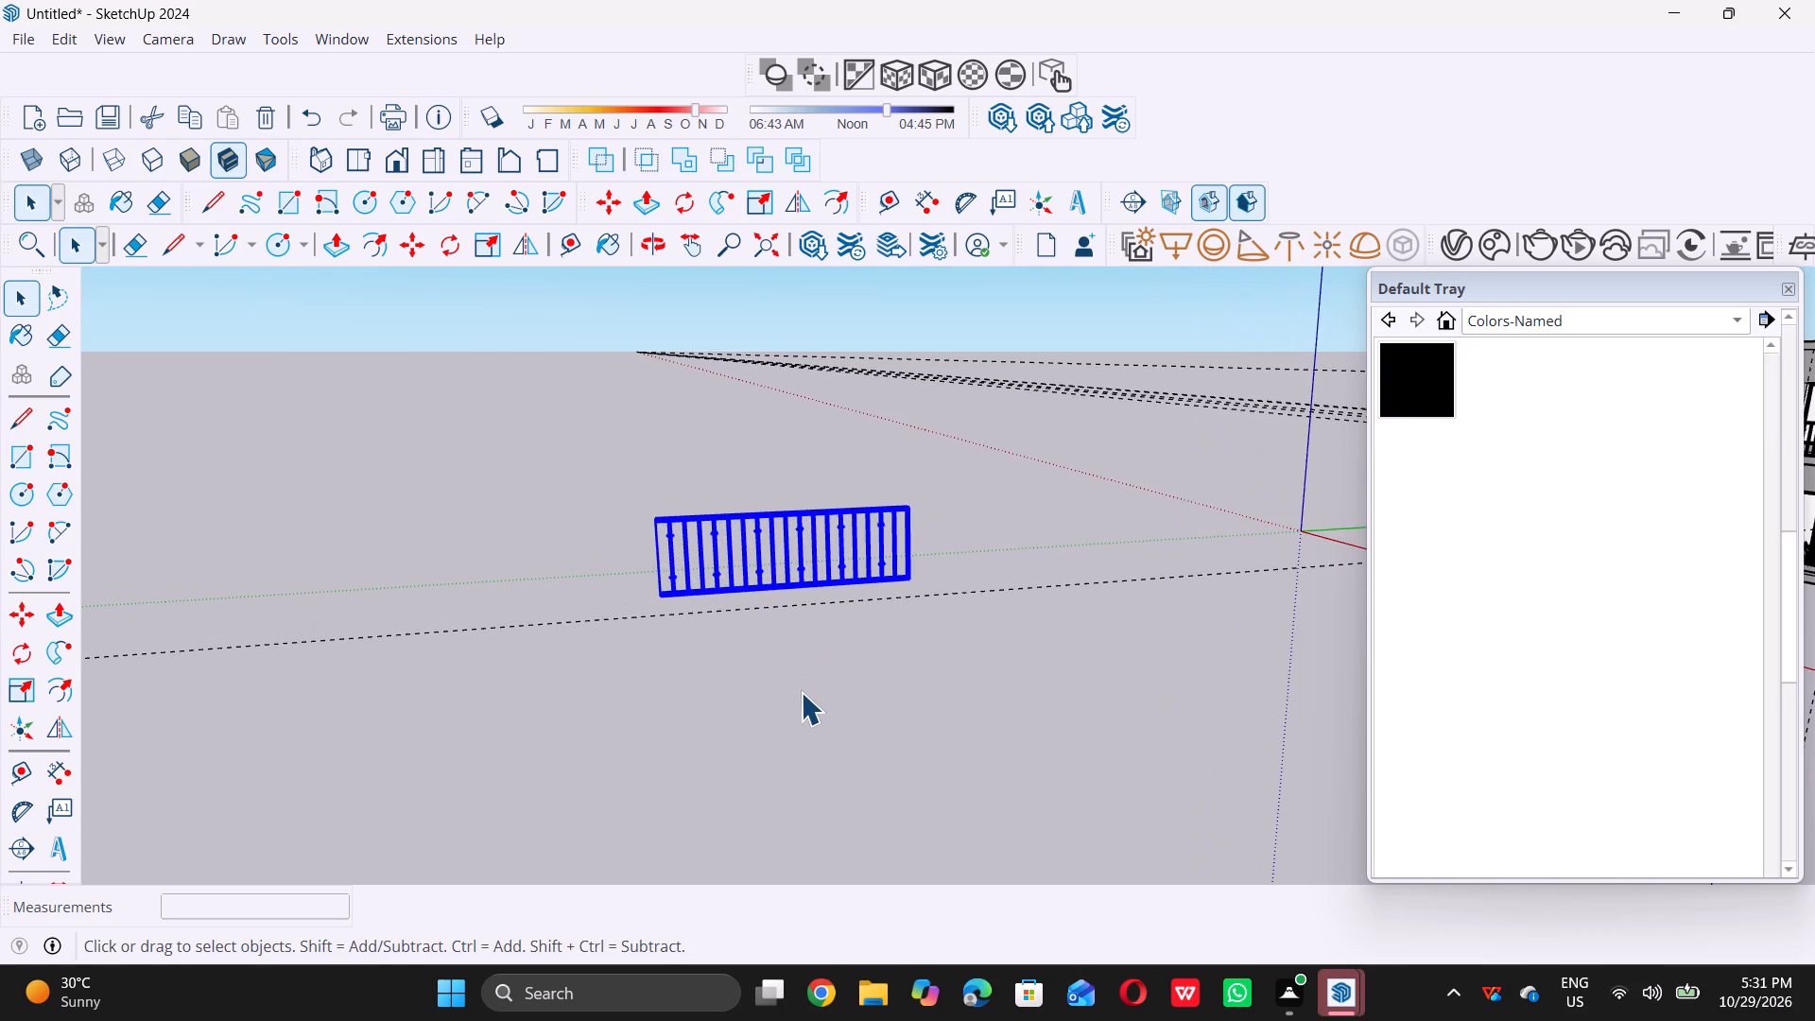
key("s")
scroll(670, 519, "up", 6)
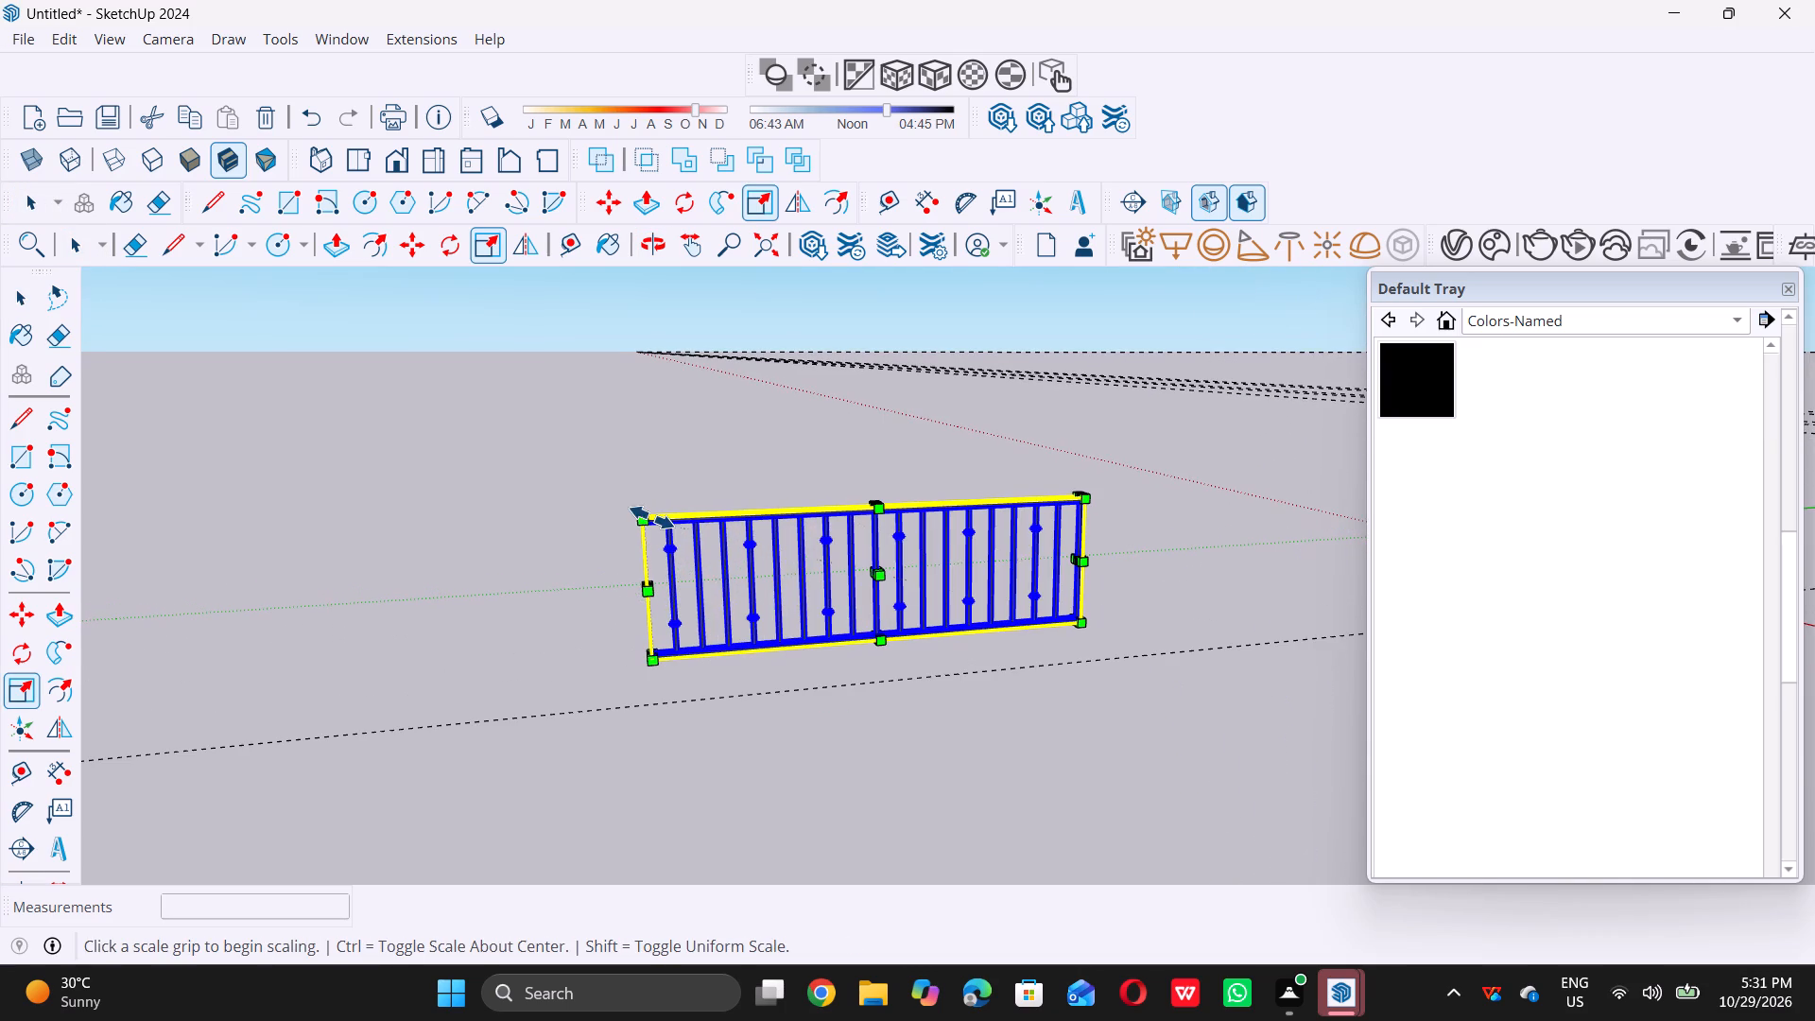
left_click(650, 516)
scroll(650, 516, "down", 4)
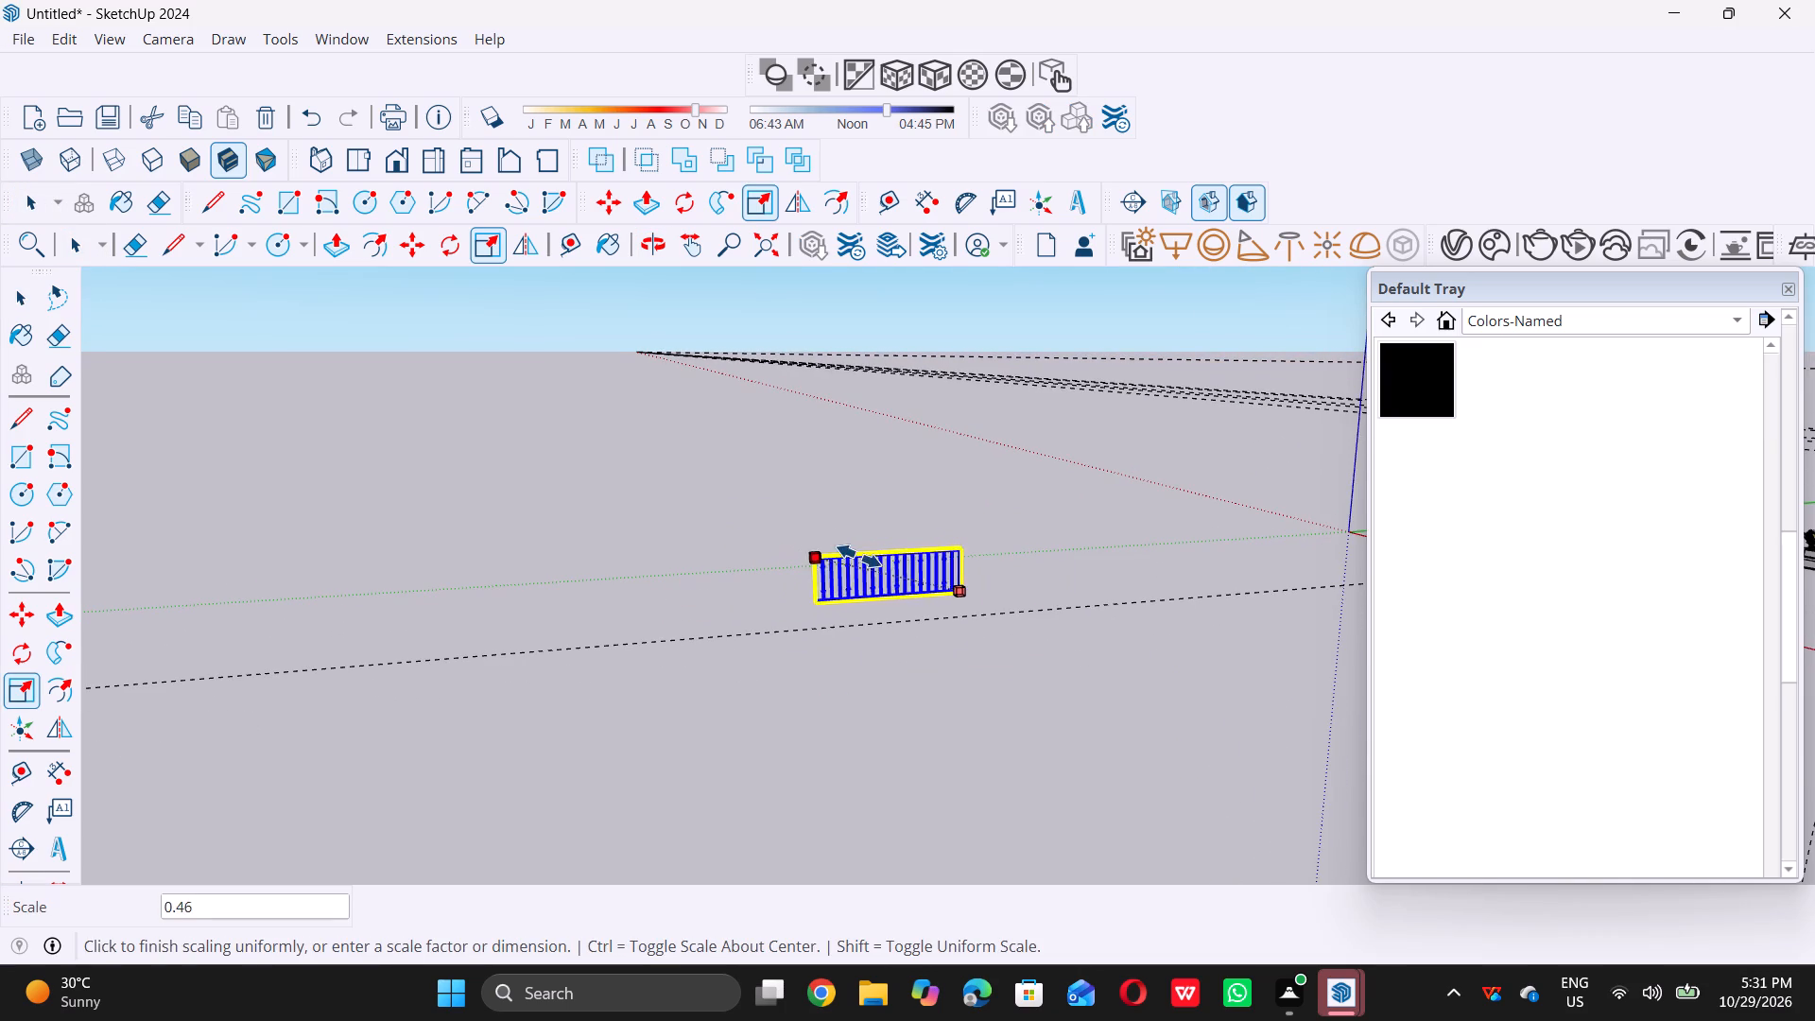
left_click(901, 570)
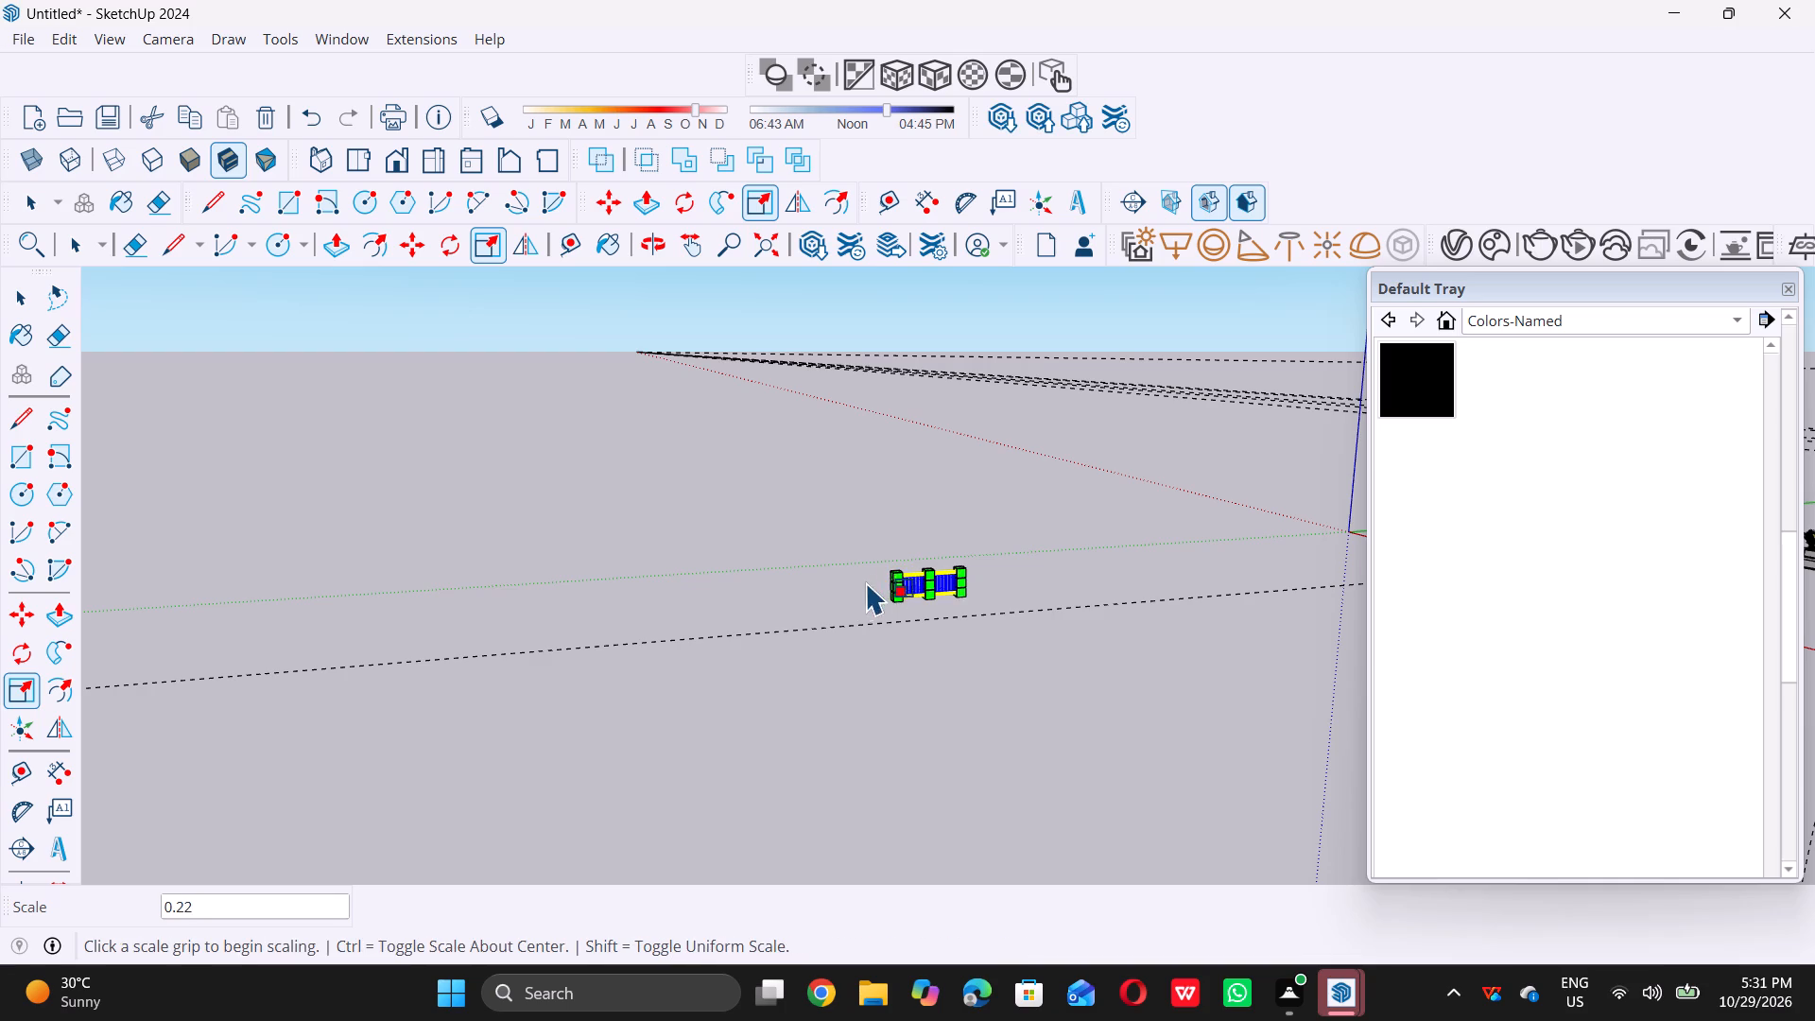
key("space")
double_click(944, 645)
Scale the rotated railing copy along its length only, from its outer end, to a factor of about 0.44.
scroll(510, 648, "down", 5)
middle_click_drag(669, 626, 669, 596)
scroll(722, 558, "up", 14)
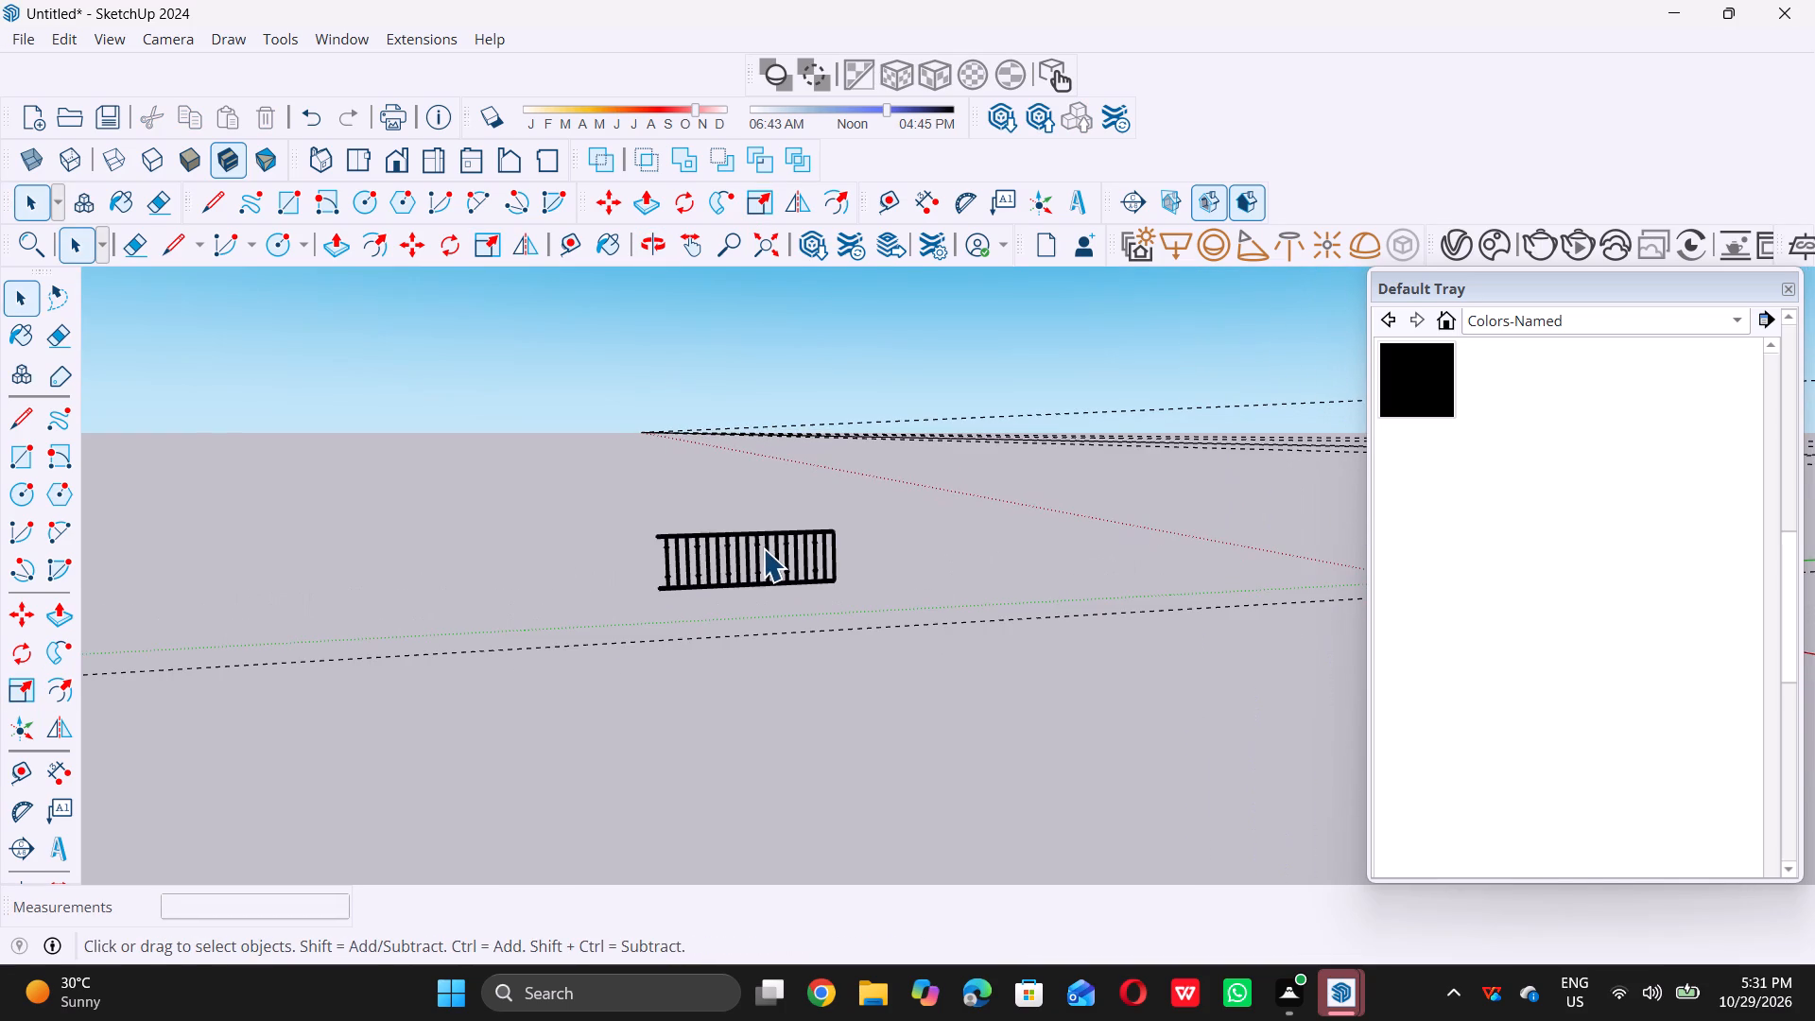
left_click(763, 548)
scroll(785, 529, "up", 2)
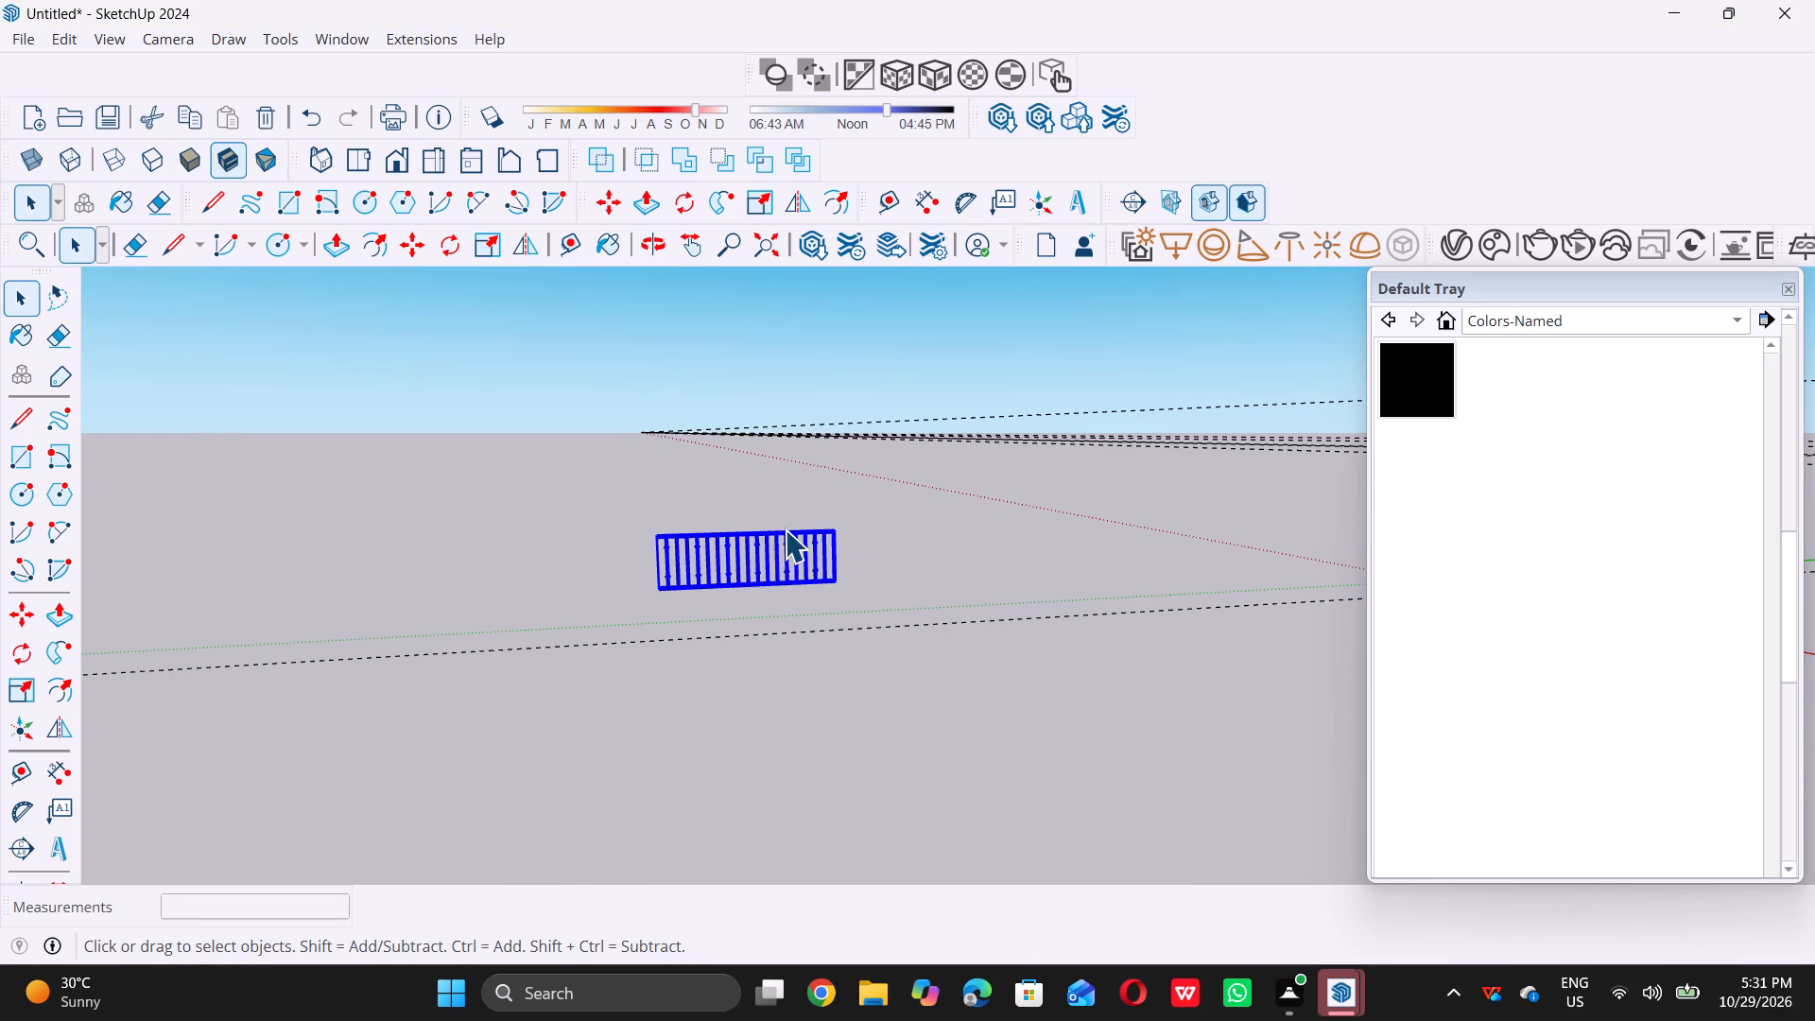
scroll(785, 529, "up", 3)
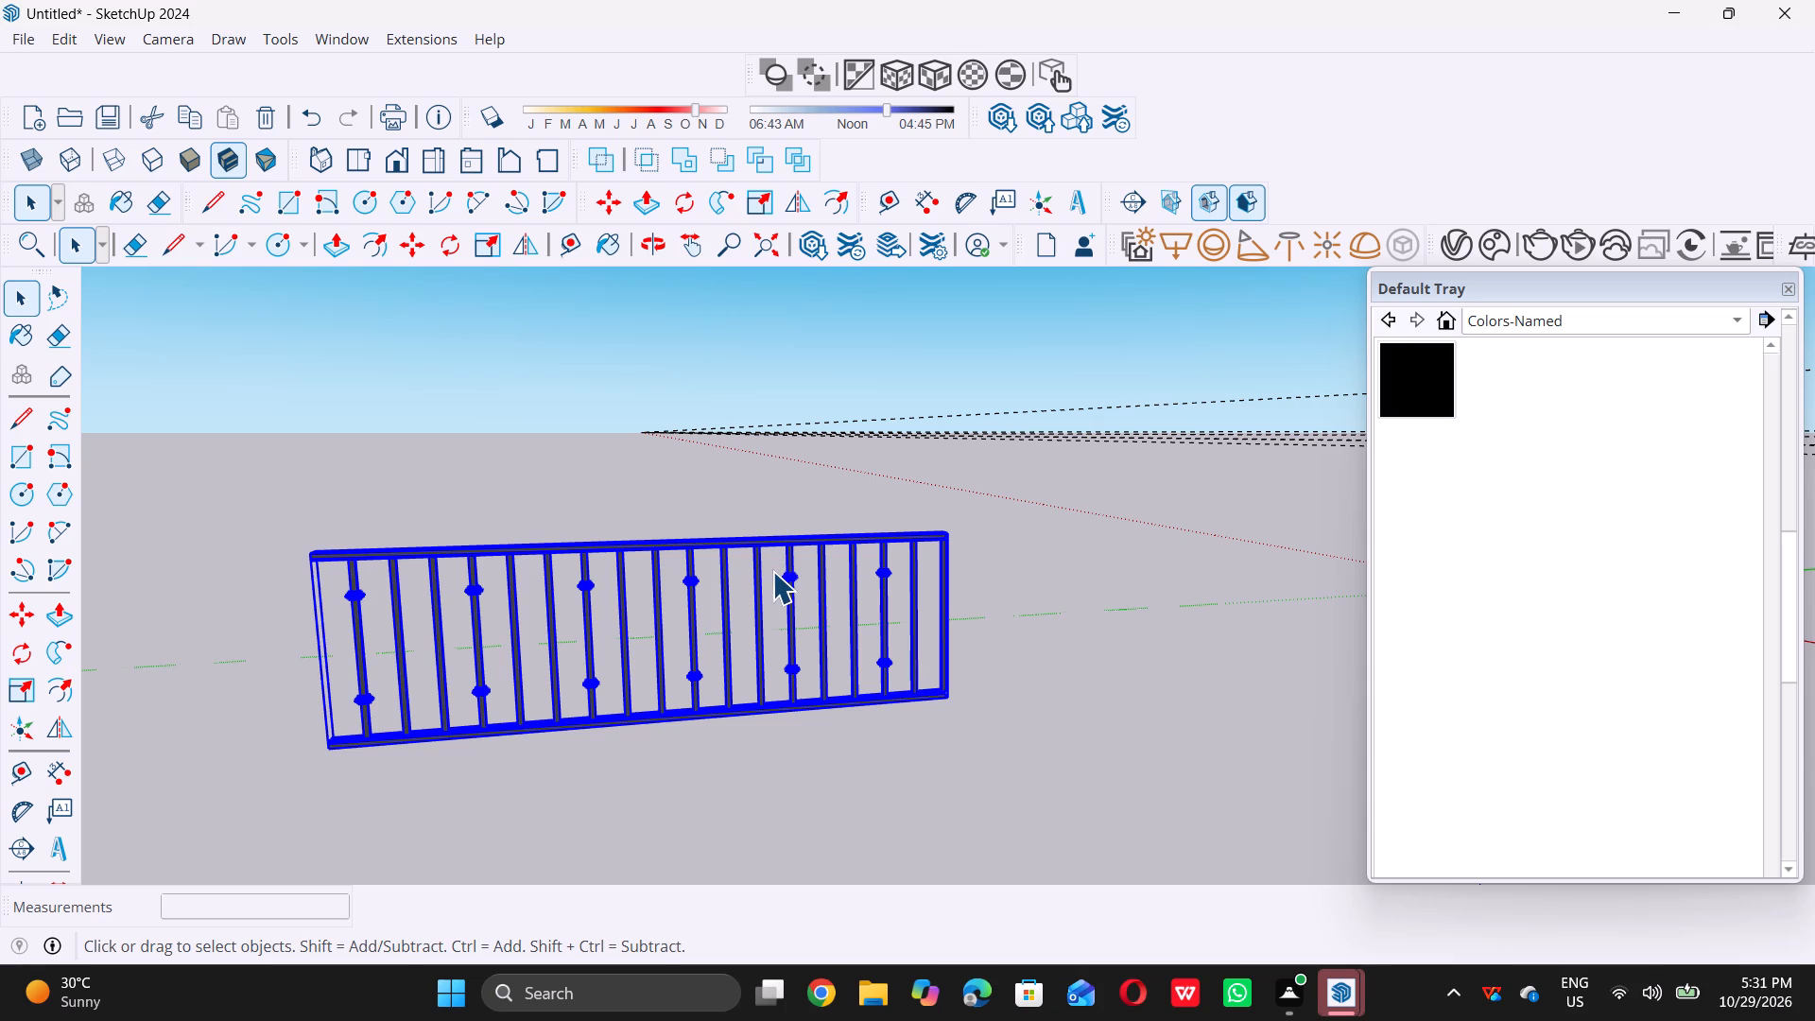
key("s")
scroll(372, 640, "up", 4)
scroll(369, 641, "down", 4)
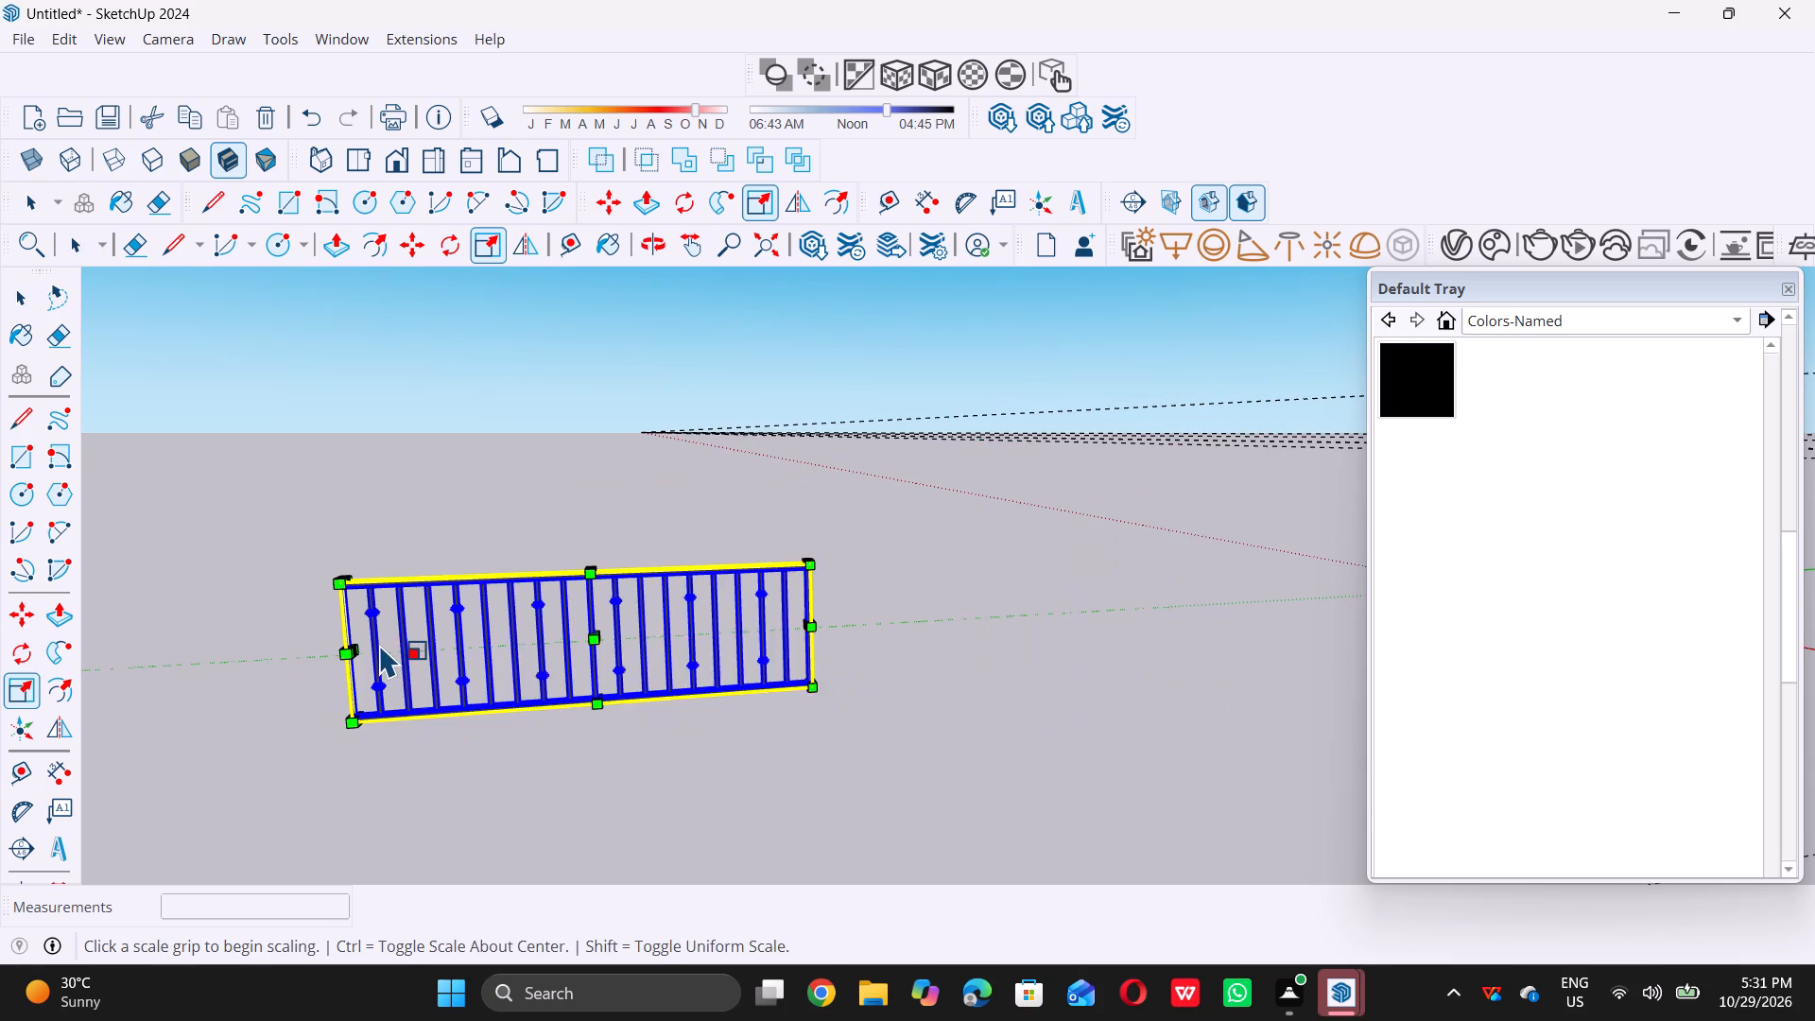
scroll(359, 652, "up", 5)
scroll(359, 652, "down", 3)
scroll(355, 649, "up", 4)
double_click(325, 688)
scroll(325, 689, "down", 20)
scroll(325, 689, "down", 4)
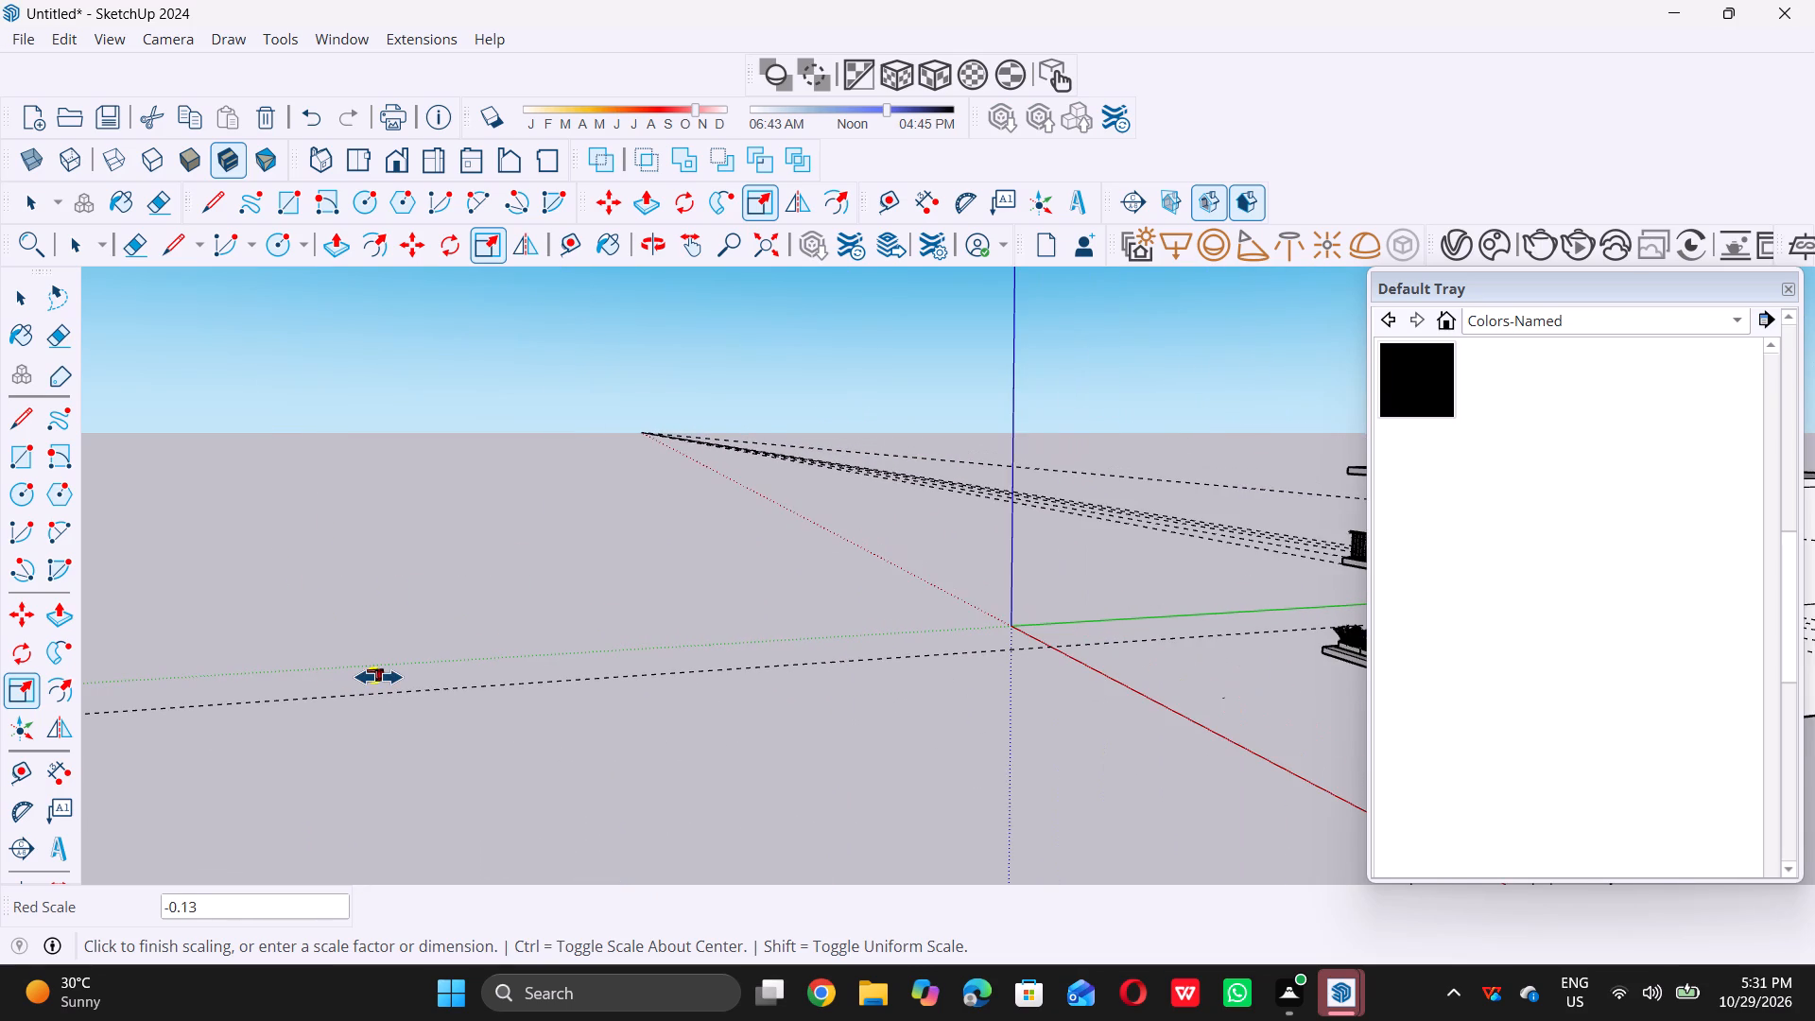
scroll(378, 677, "up", 17)
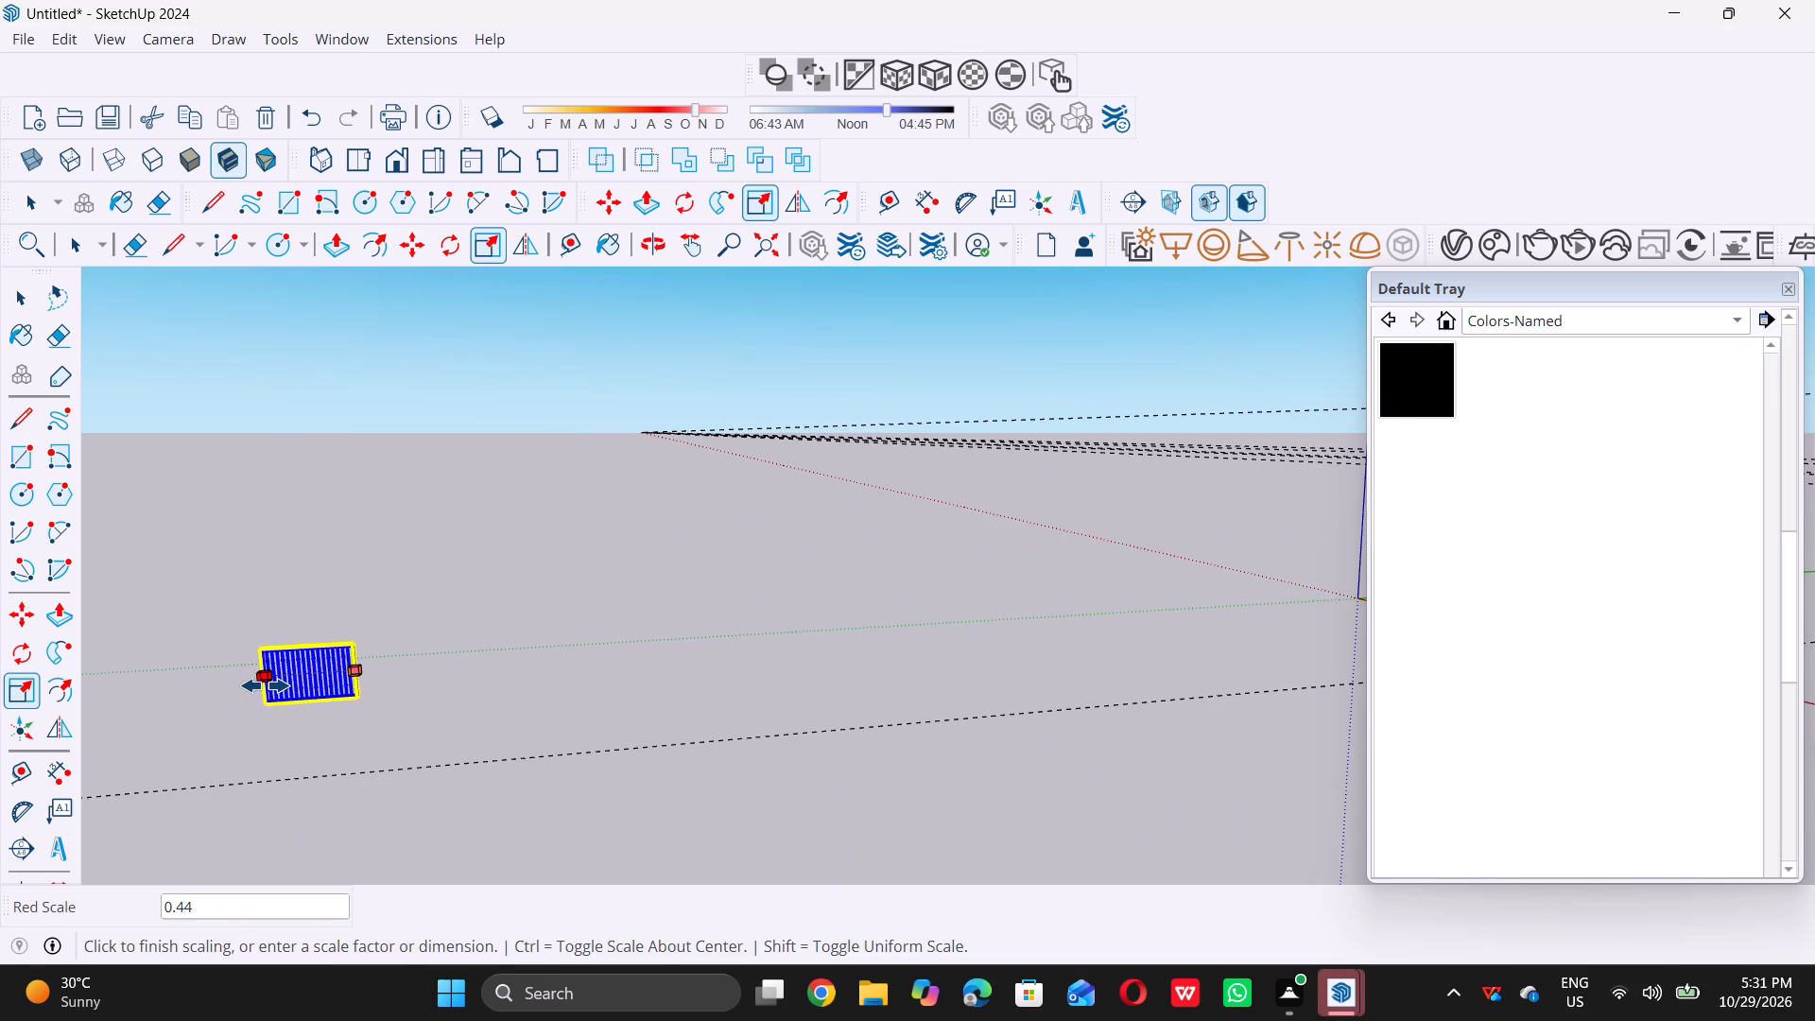
double_click(266, 684)
key("space")
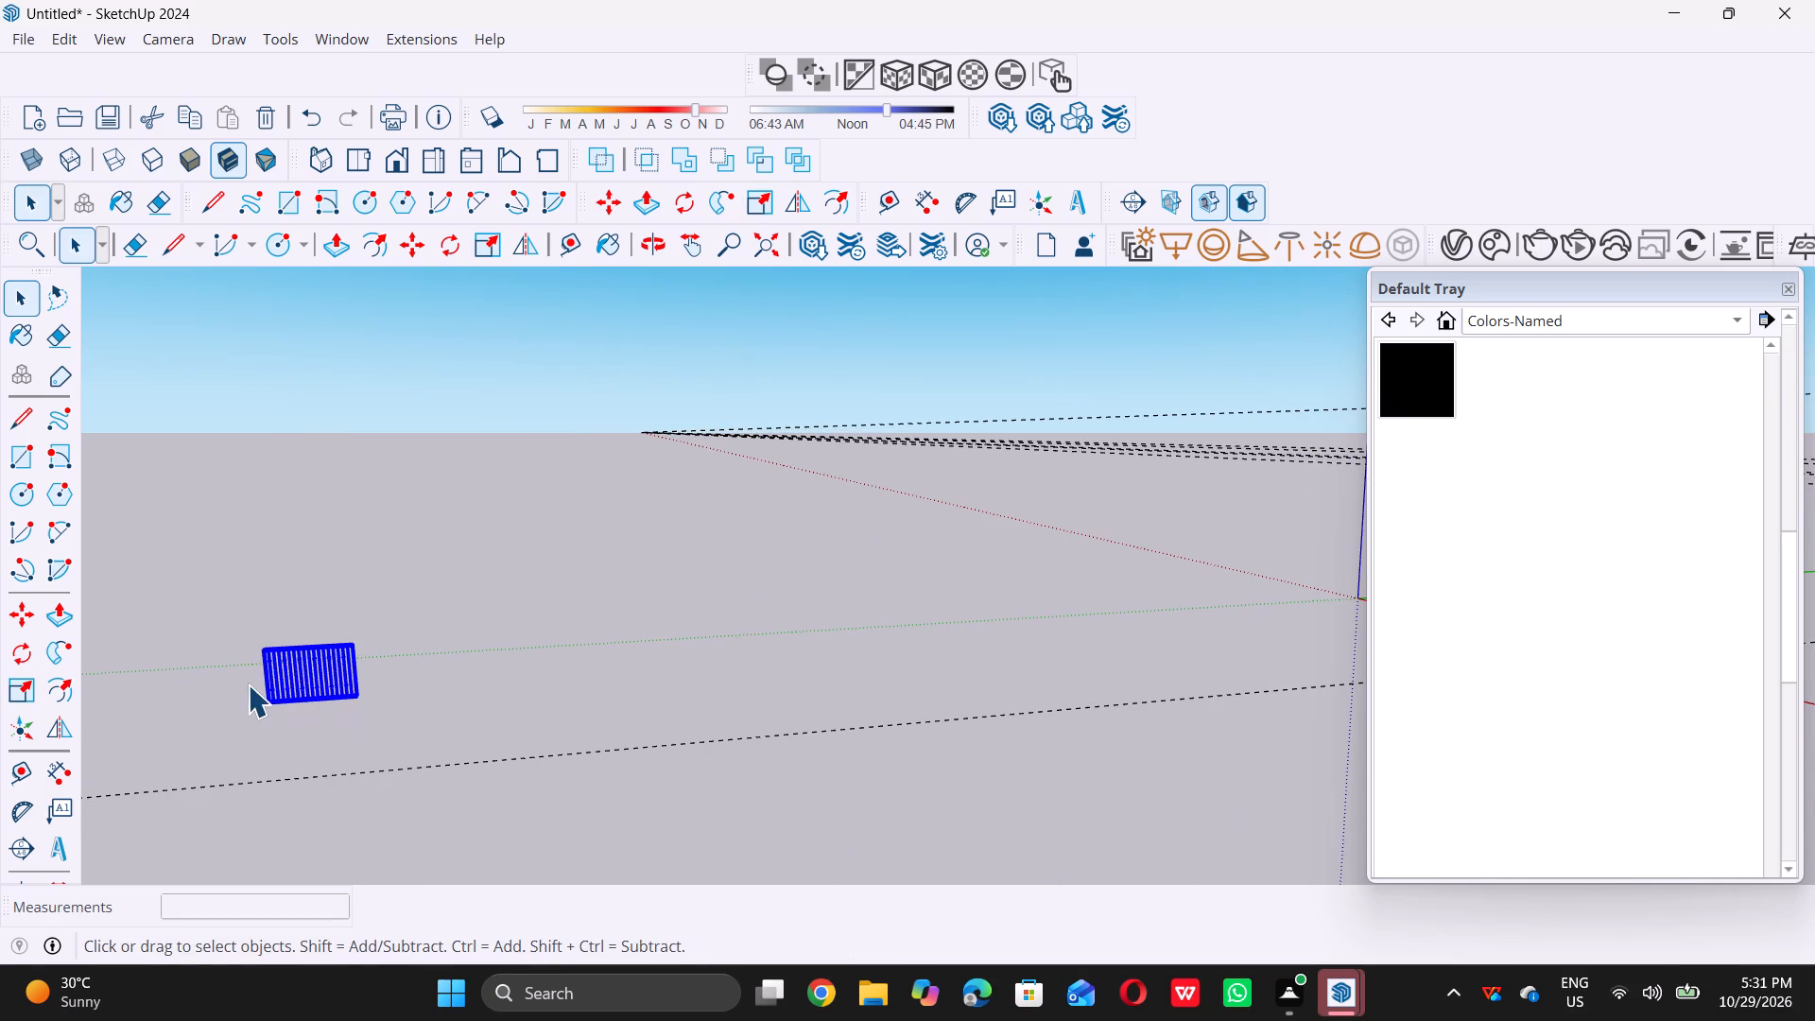
Move the shortened railing copy by its lower end corner onto the right balcony's floor near the open side edge, about 99' 2" away.
scroll(247, 683, "up", 7)
scroll(247, 683, "down", 3)
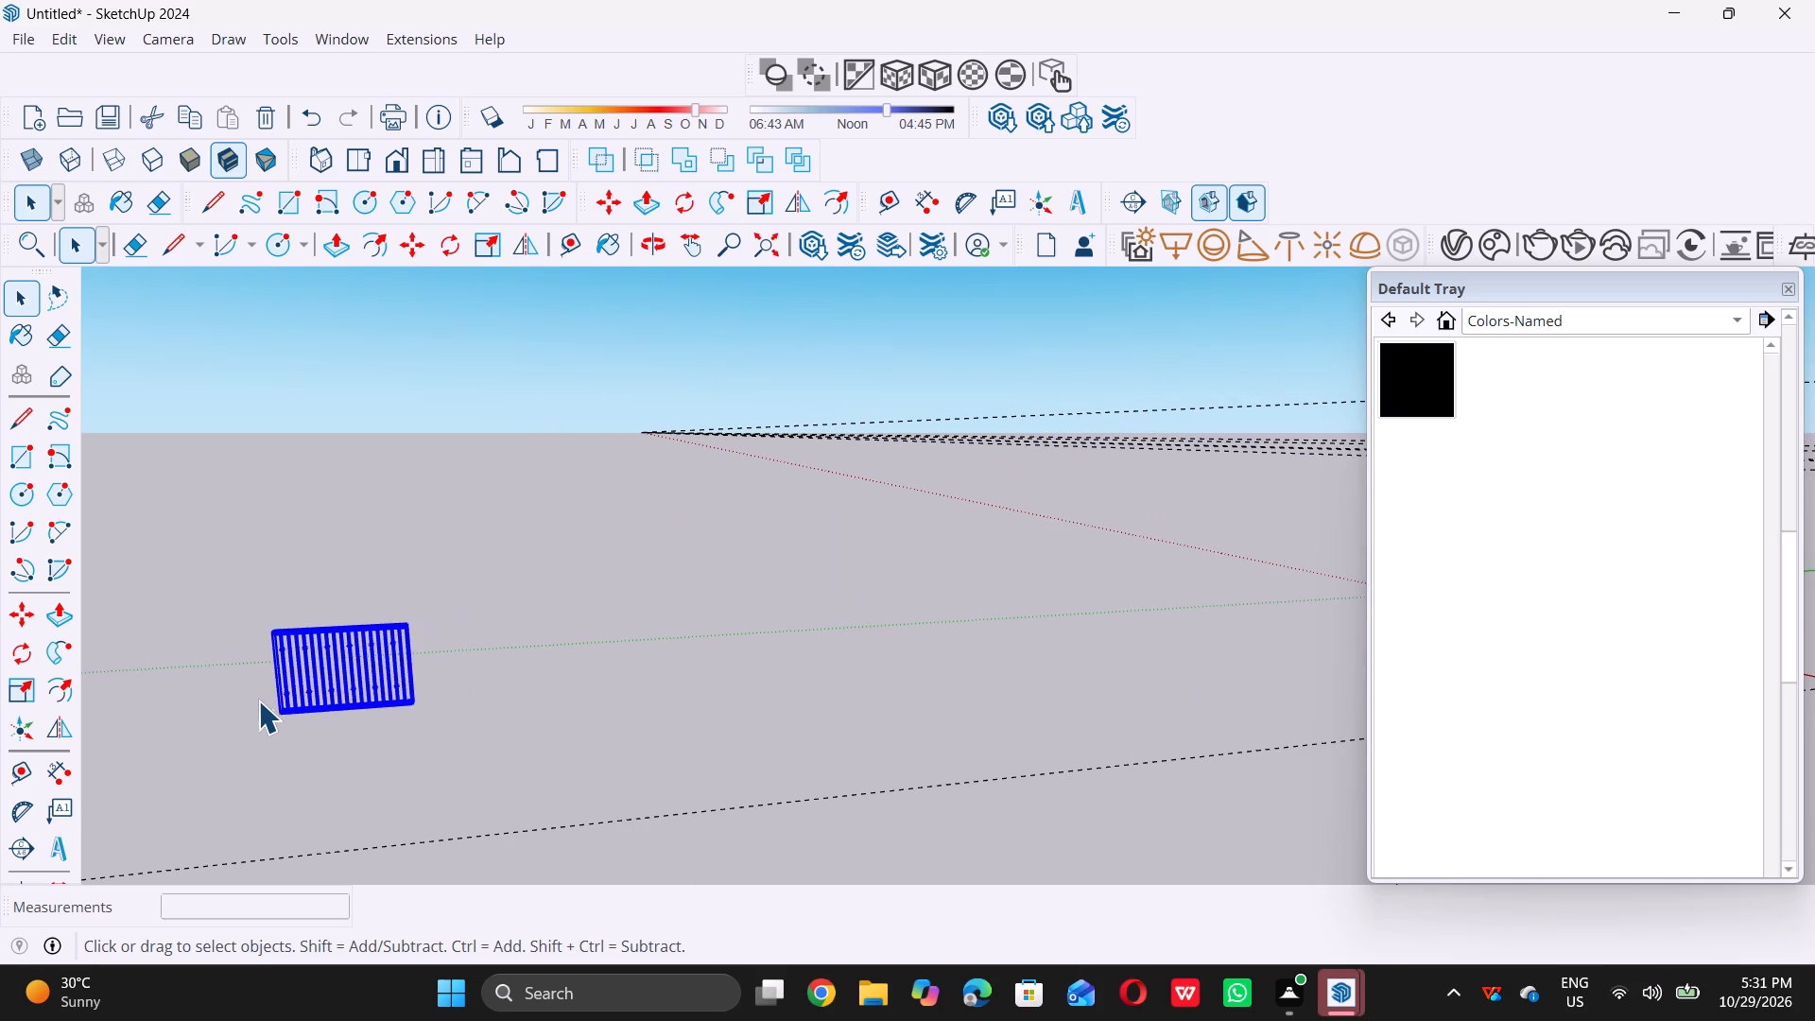
key("m")
scroll(287, 718, "up", 5)
scroll(285, 710, "down", 2)
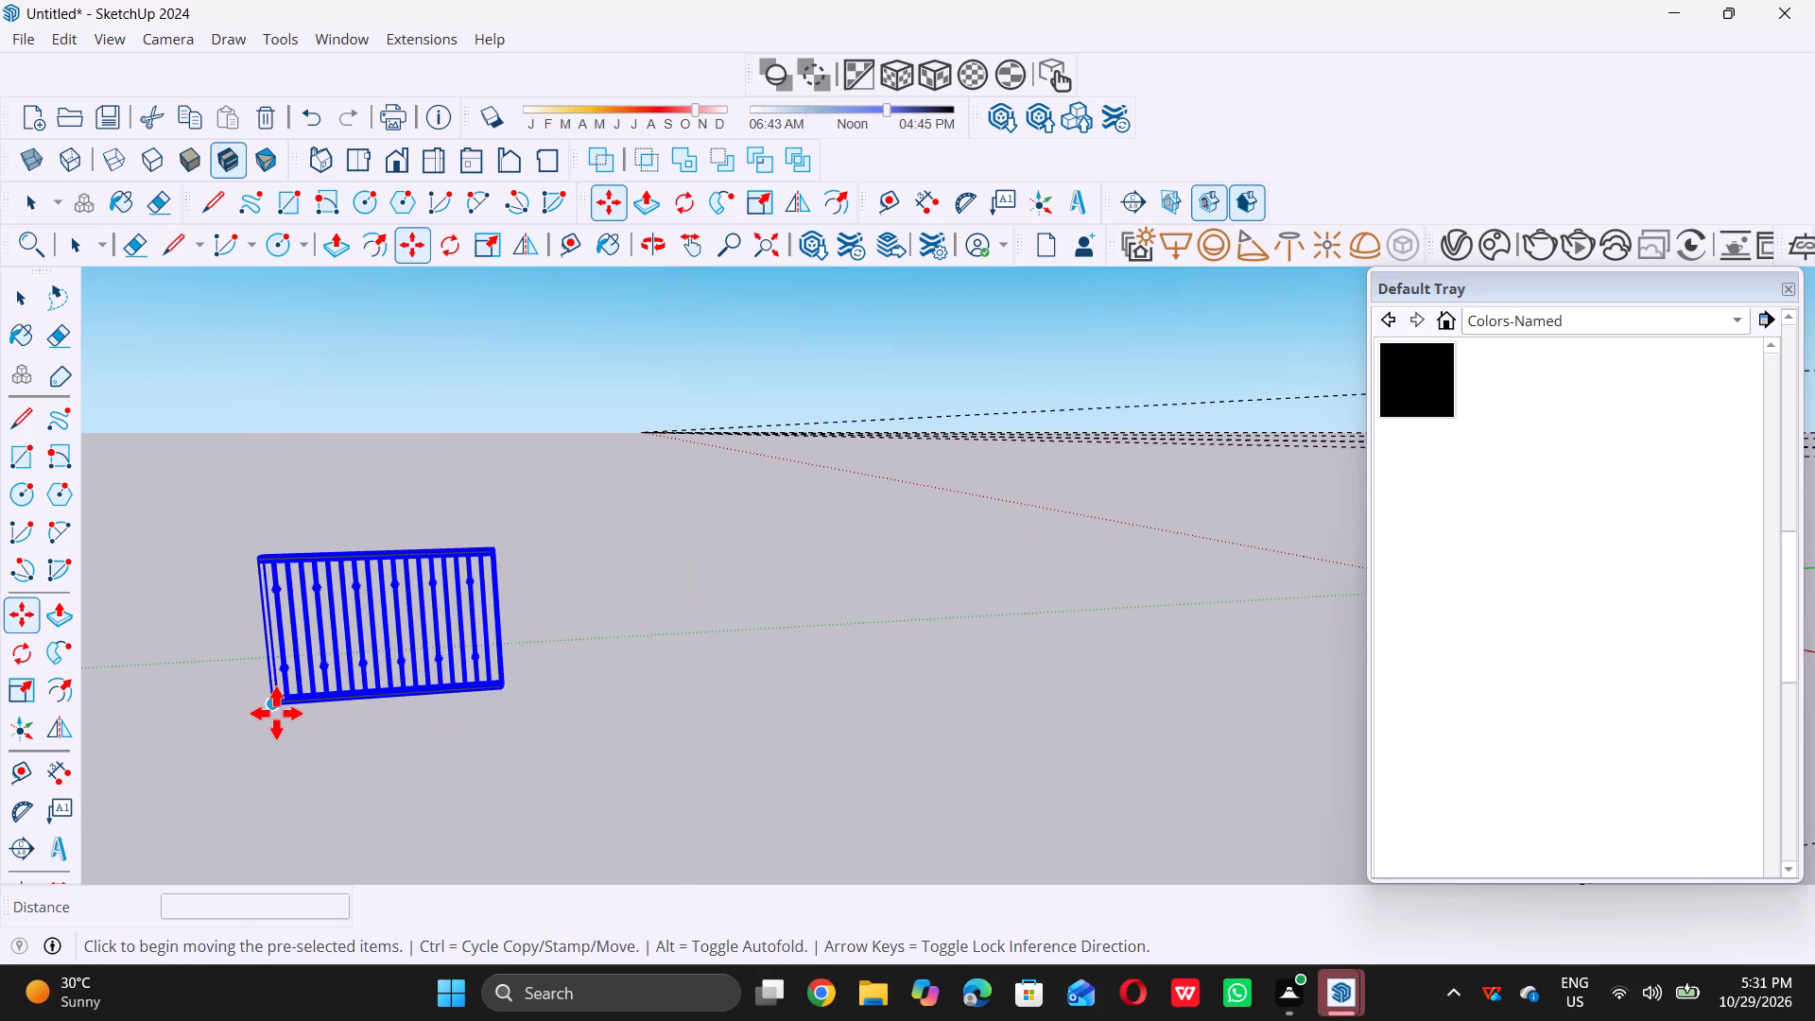
left_click(276, 713)
scroll(276, 713, "down", 19)
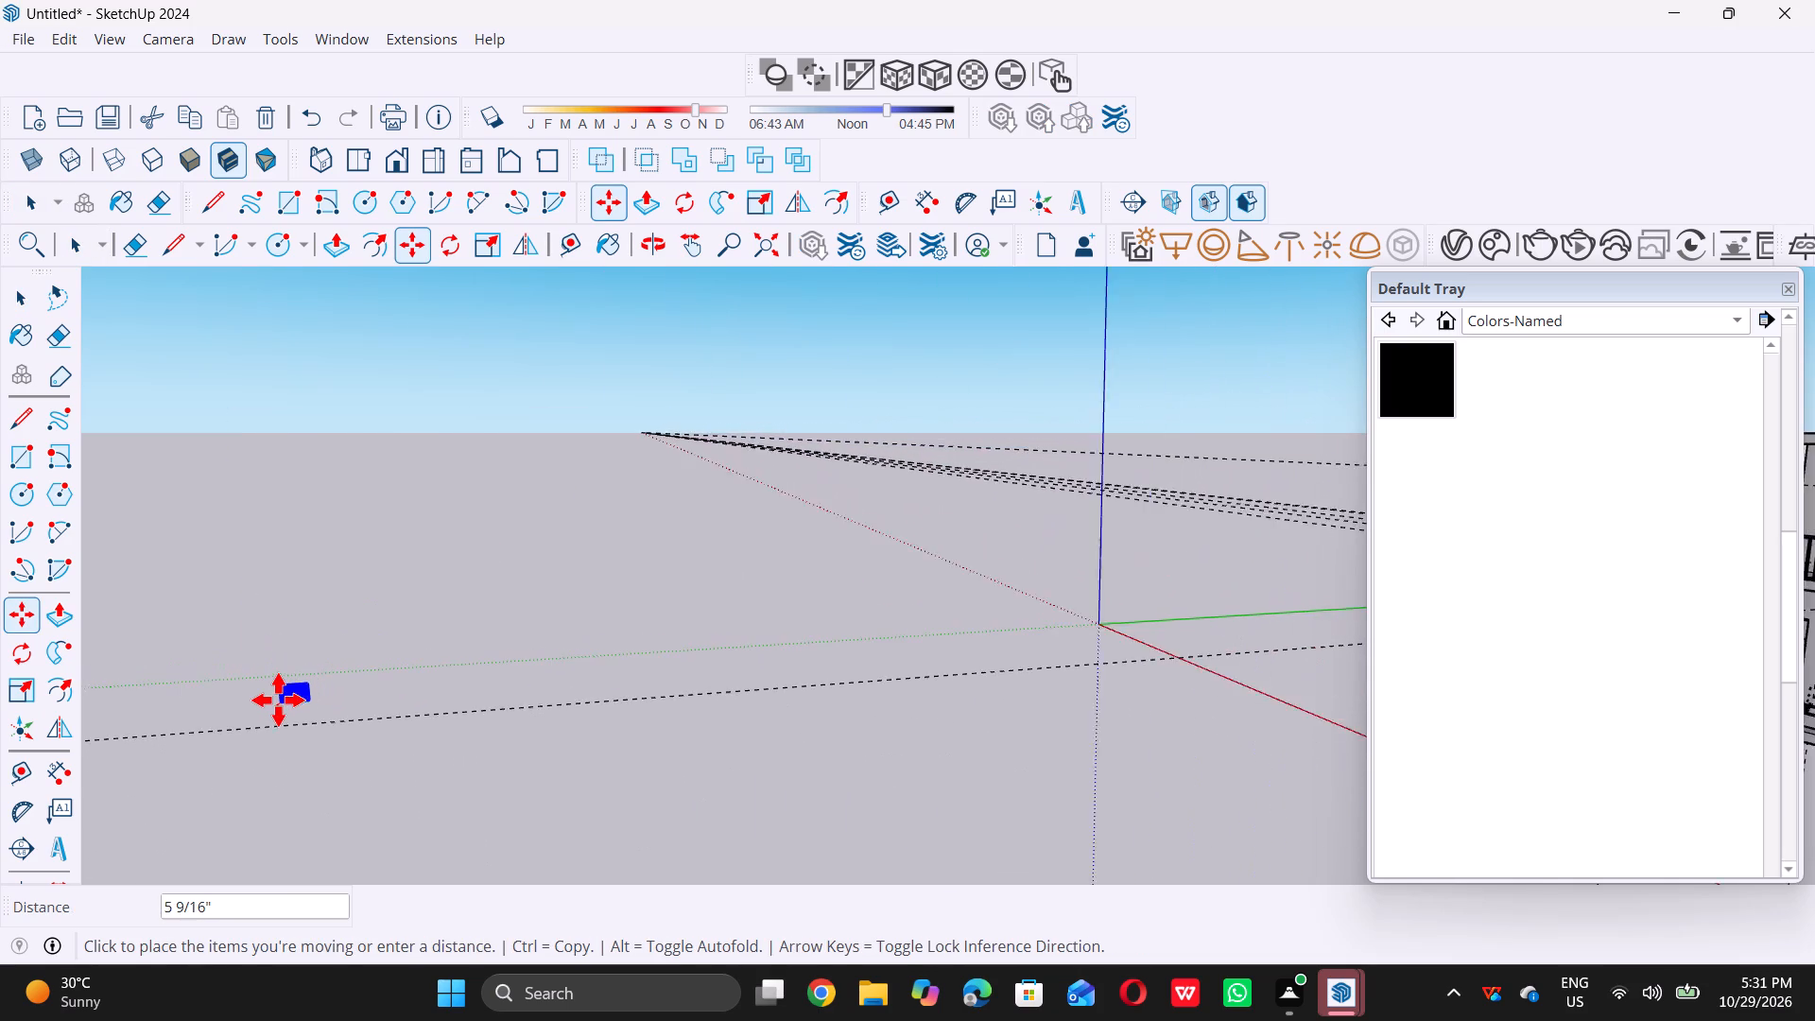
scroll(278, 700, "down", 18)
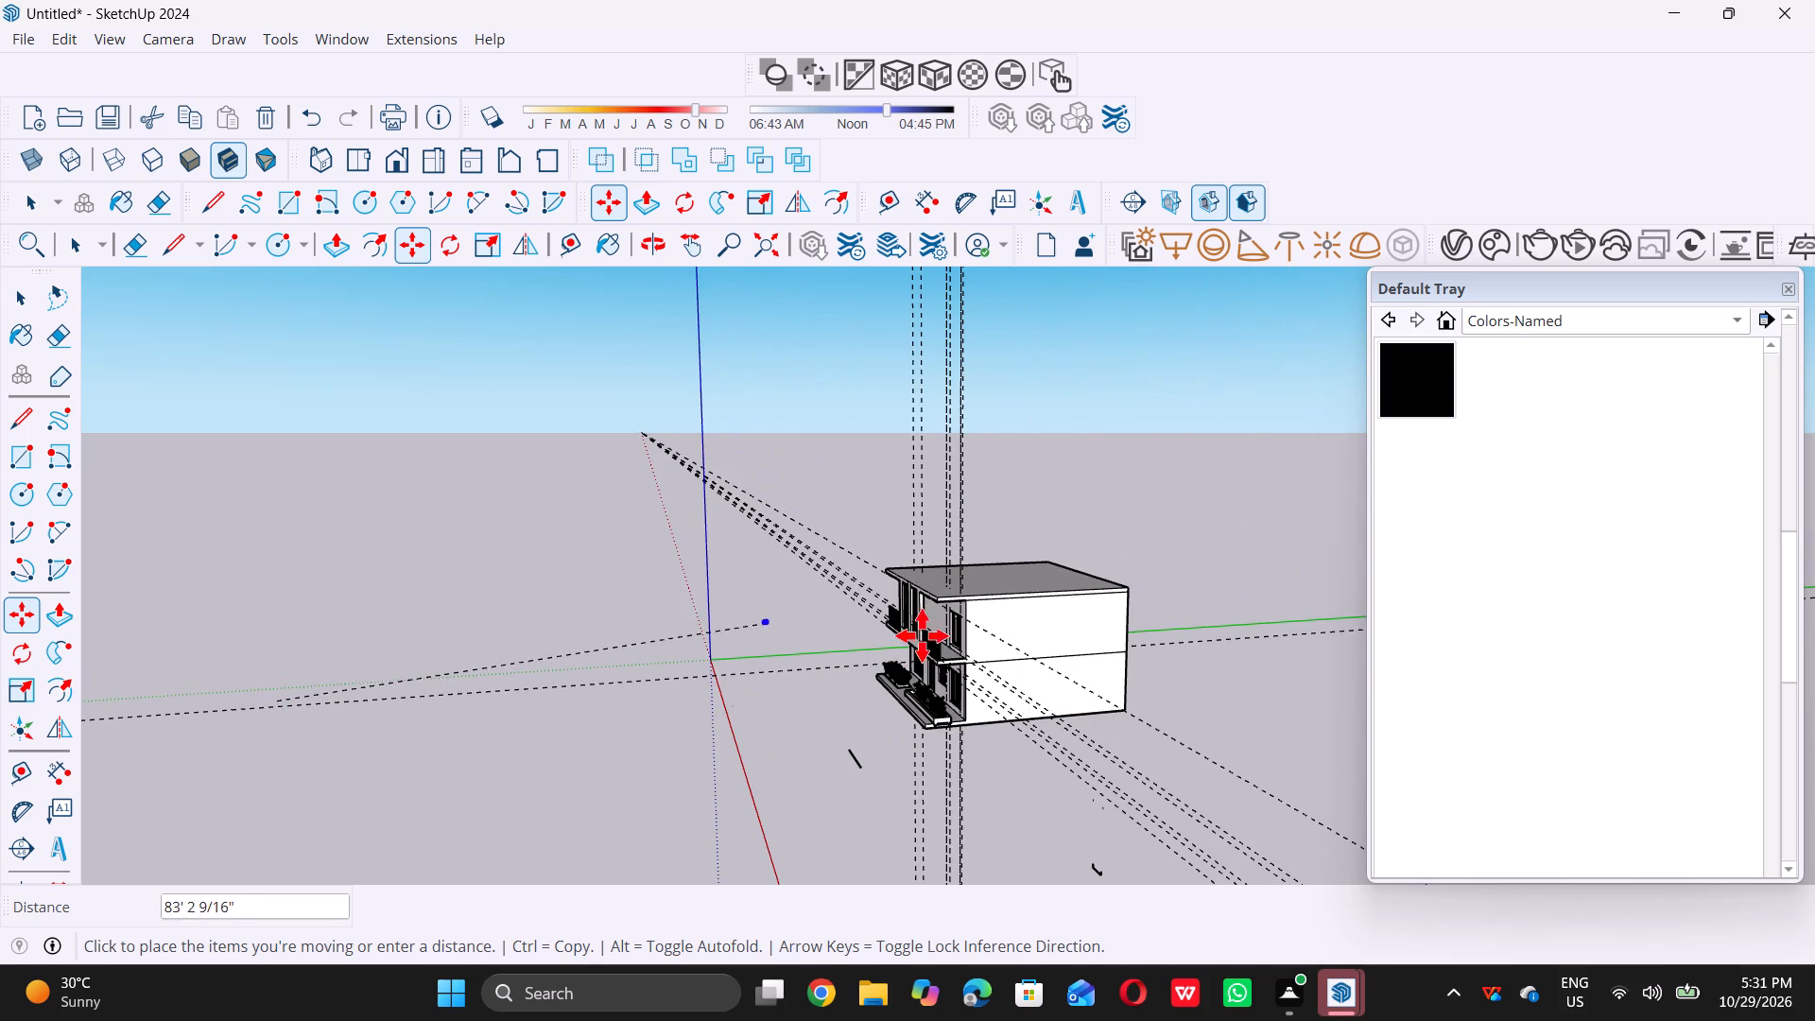
scroll(931, 645, "up", 16)
scroll(955, 659, "up", 5)
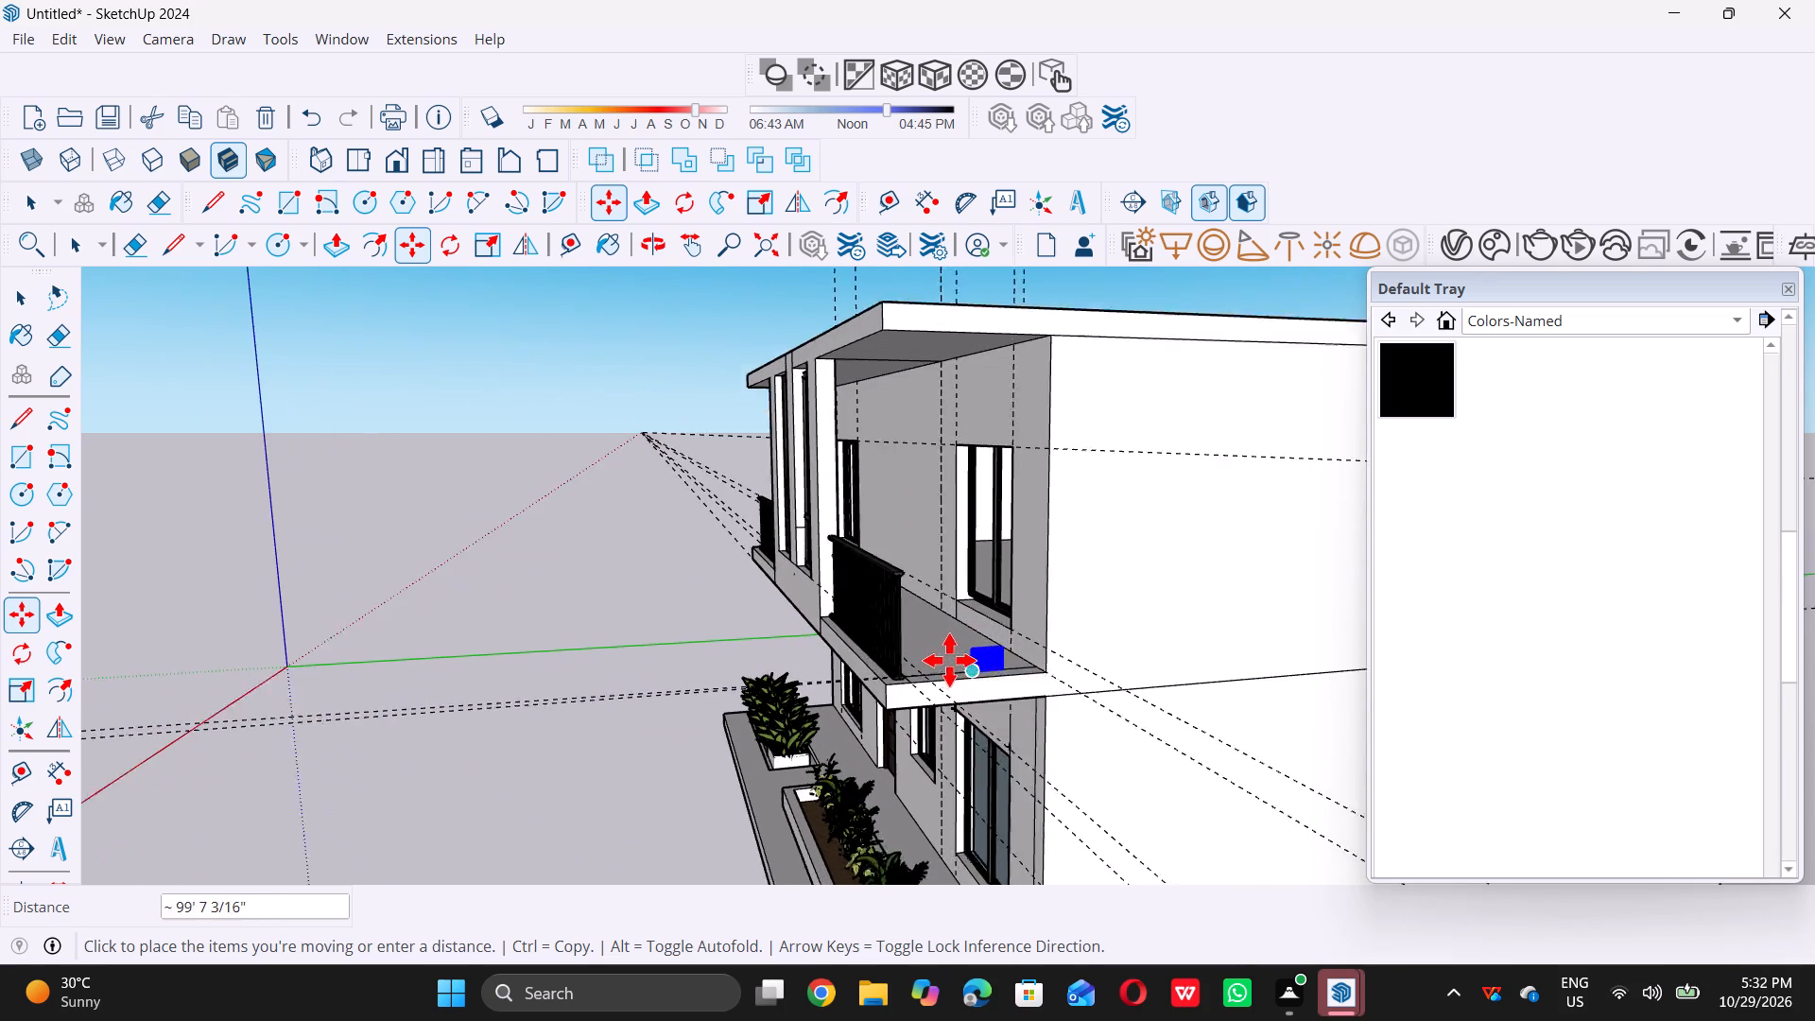
middle_click_drag(934, 673, 950, 753)
scroll(948, 747, "down", 3)
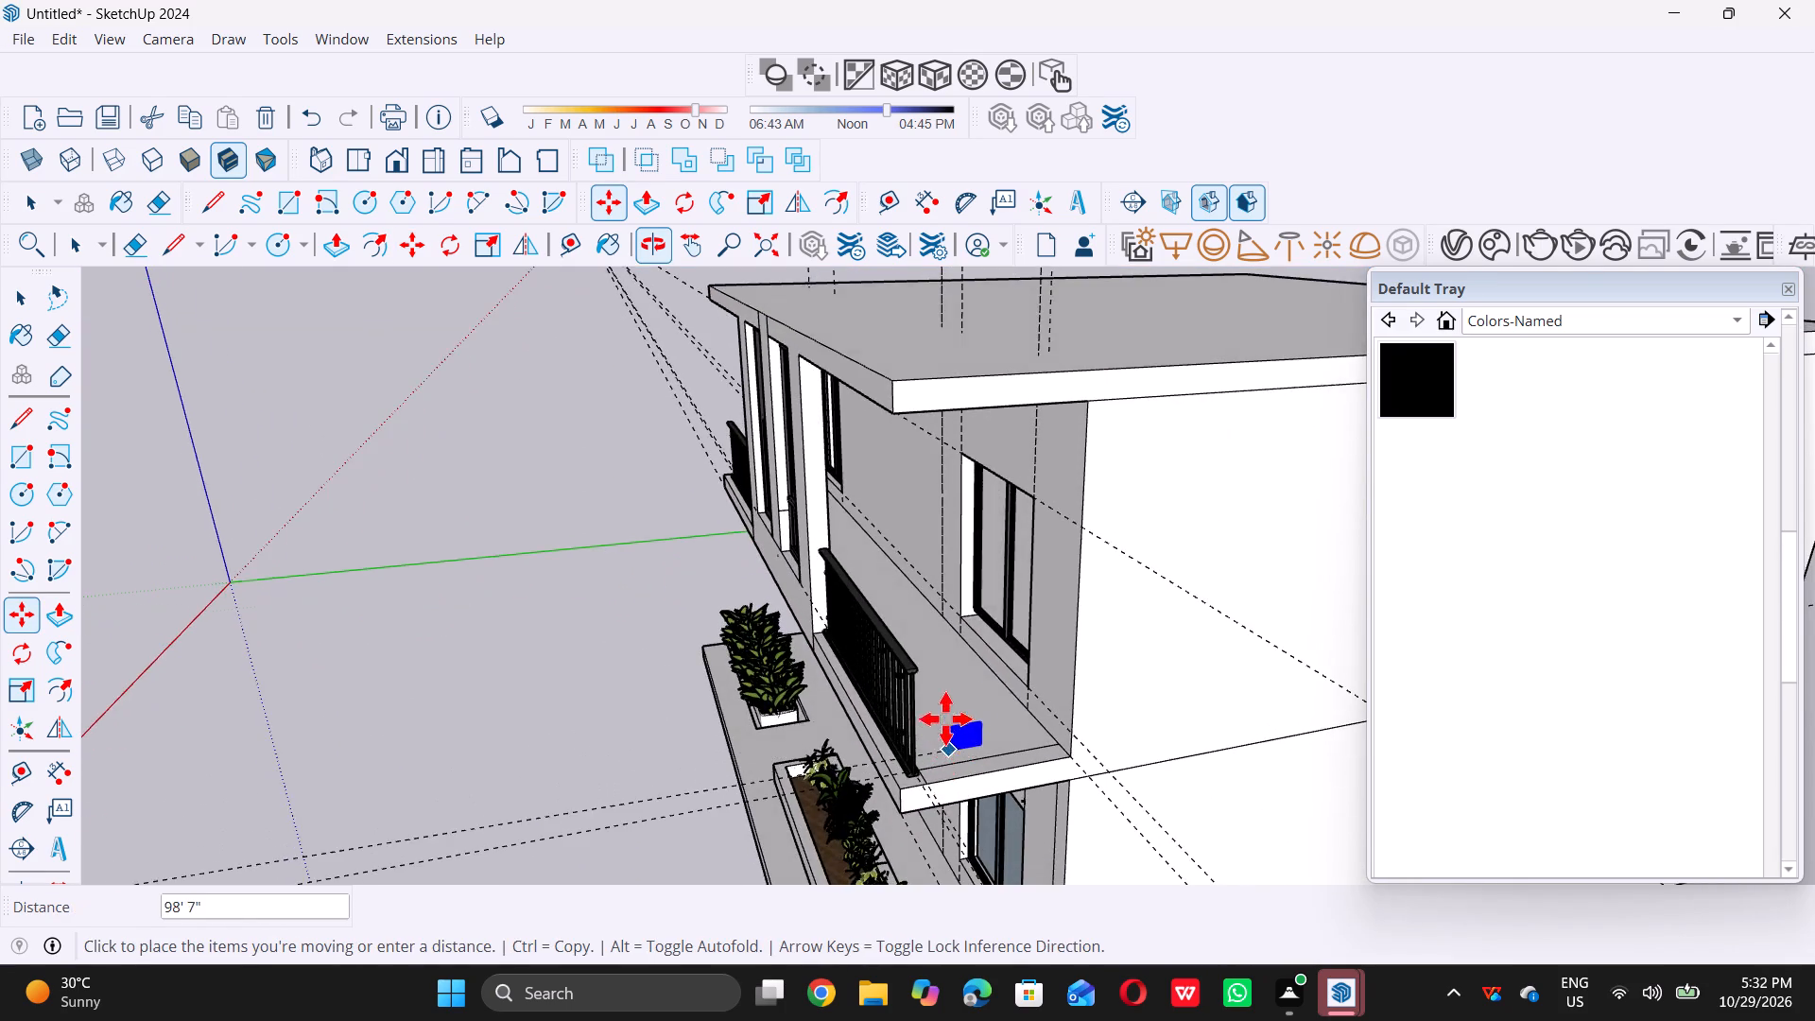
scroll(945, 718, "down", 6)
scroll(962, 729, "up", 12)
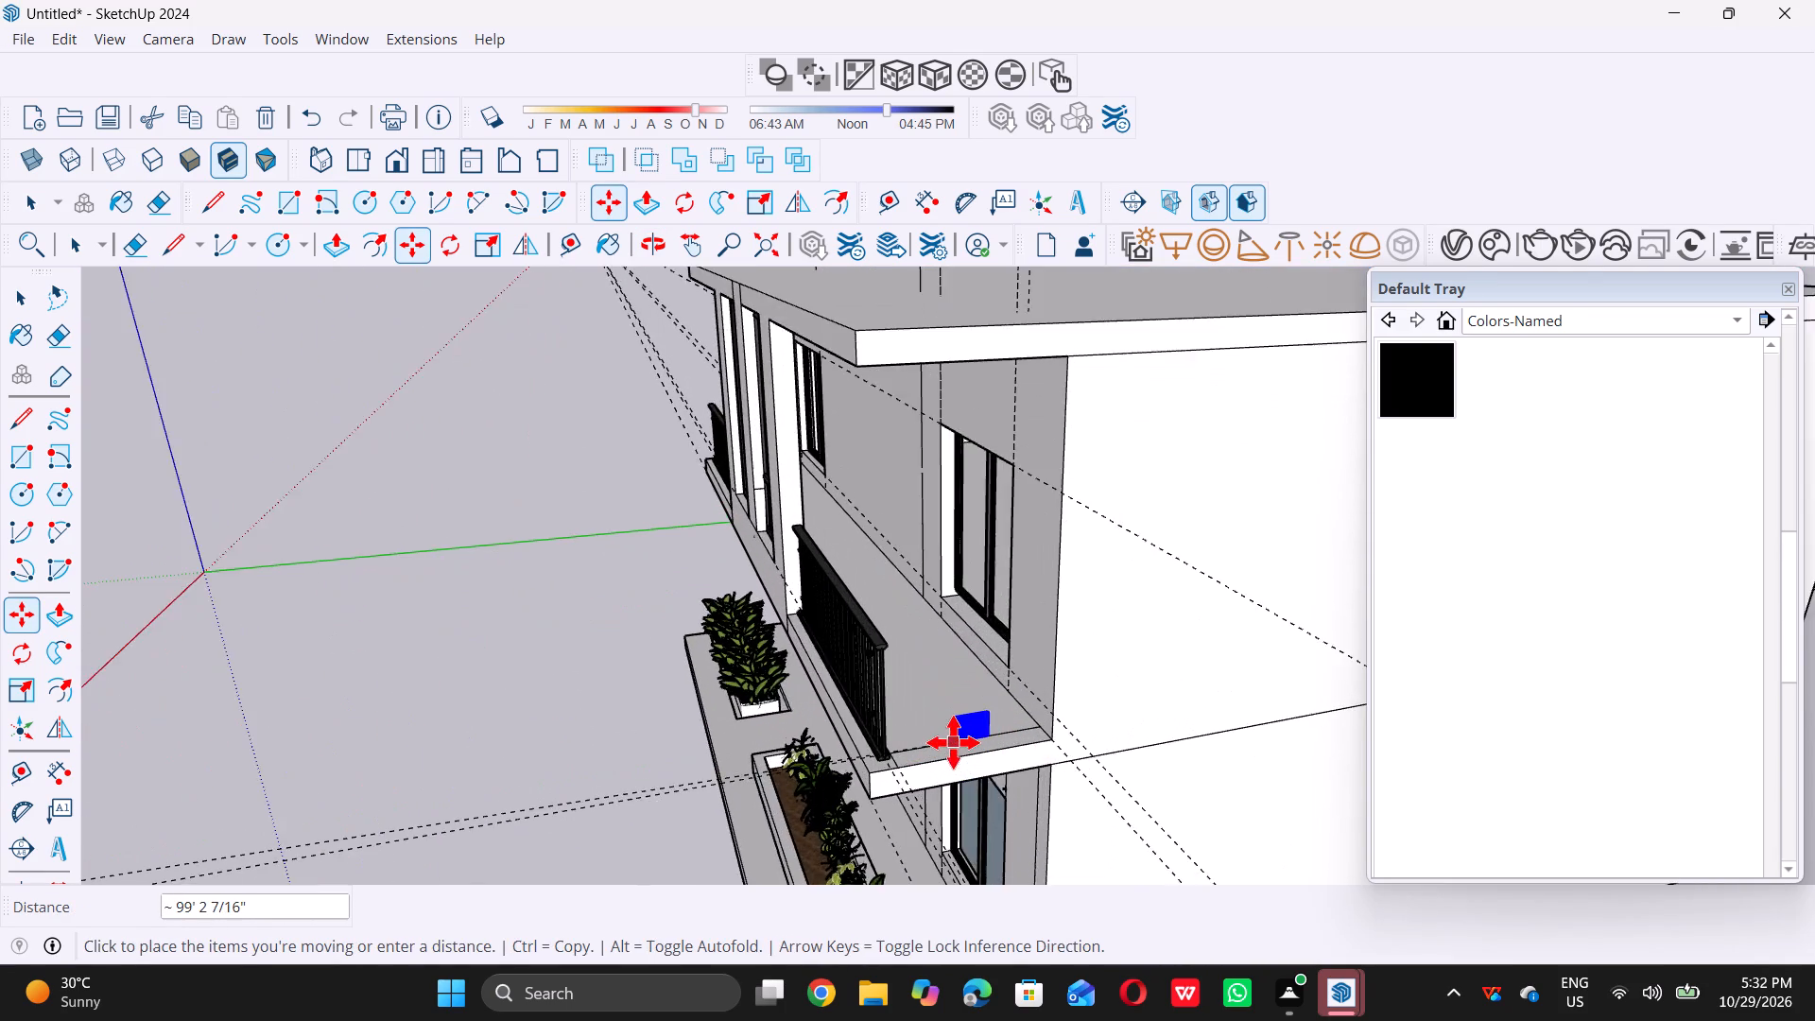
scroll(953, 742, "up", 8)
left_click(962, 770)
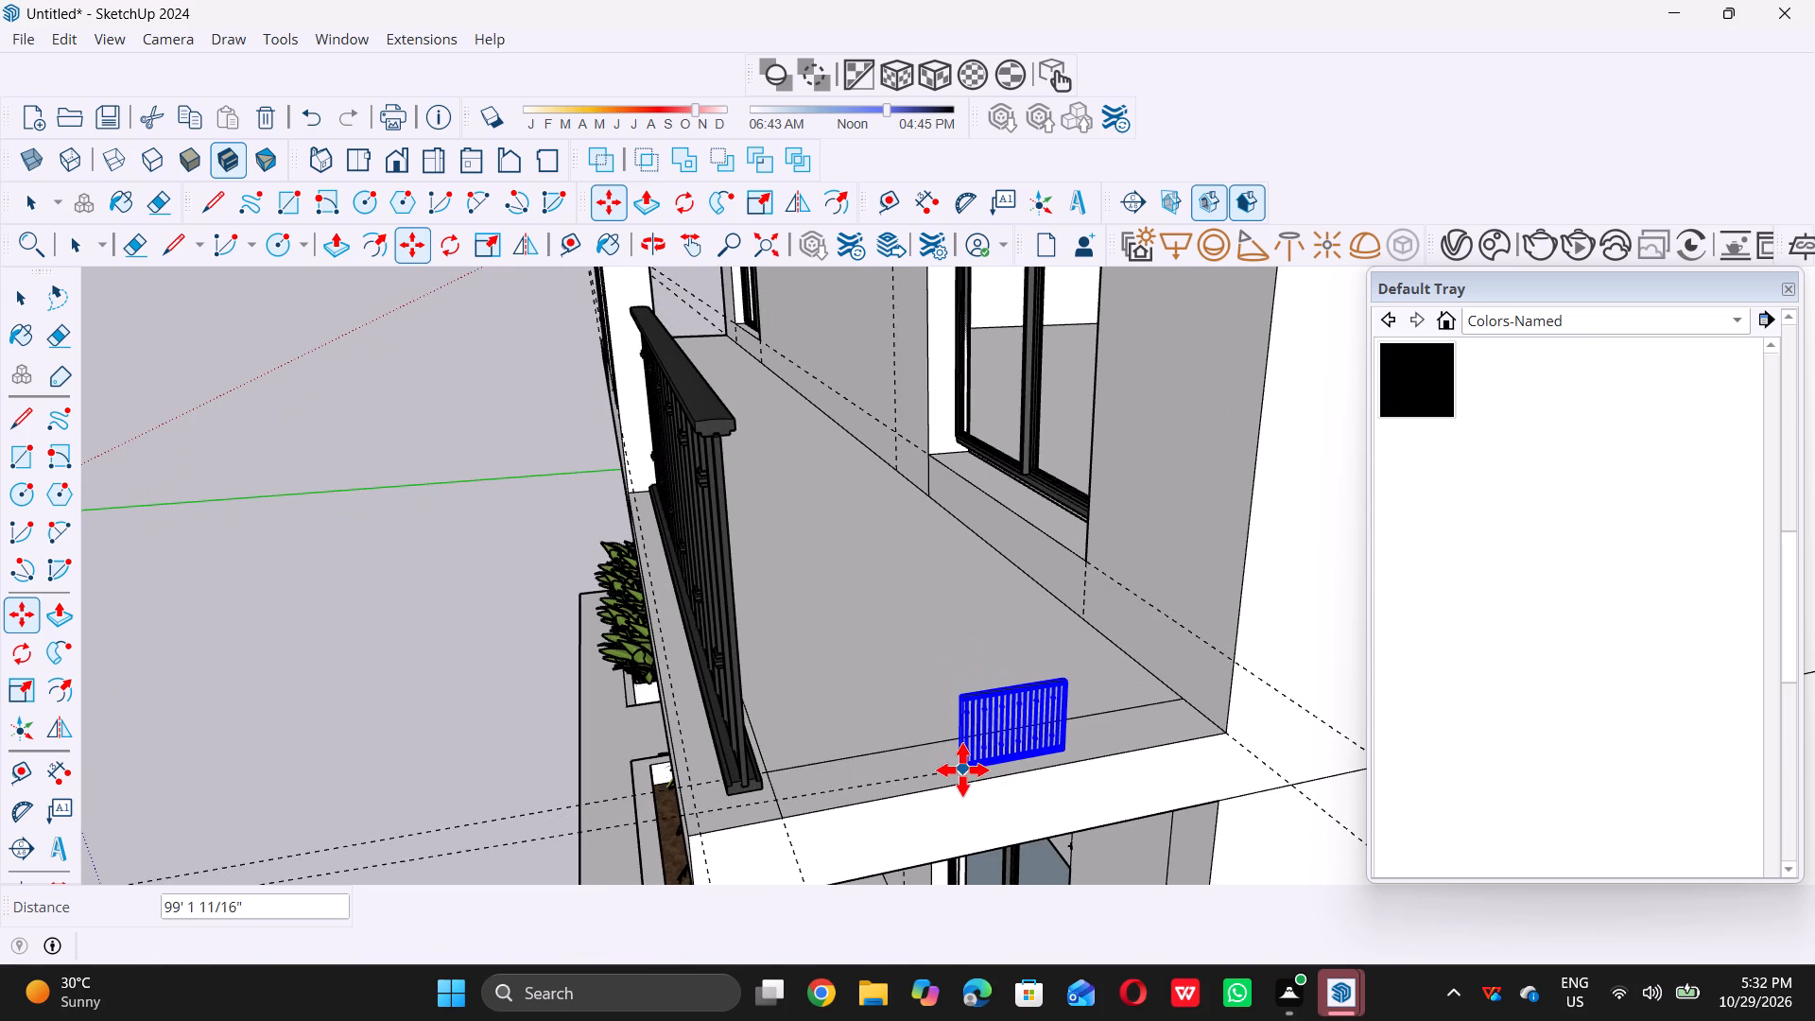
Move the railing copy by its lower wall-side corner to the floor slab's outer corner at the balcony's back wall, about 1' 7".
middle_click_drag(1090, 758, 995, 696)
scroll(989, 698, "up", 6)
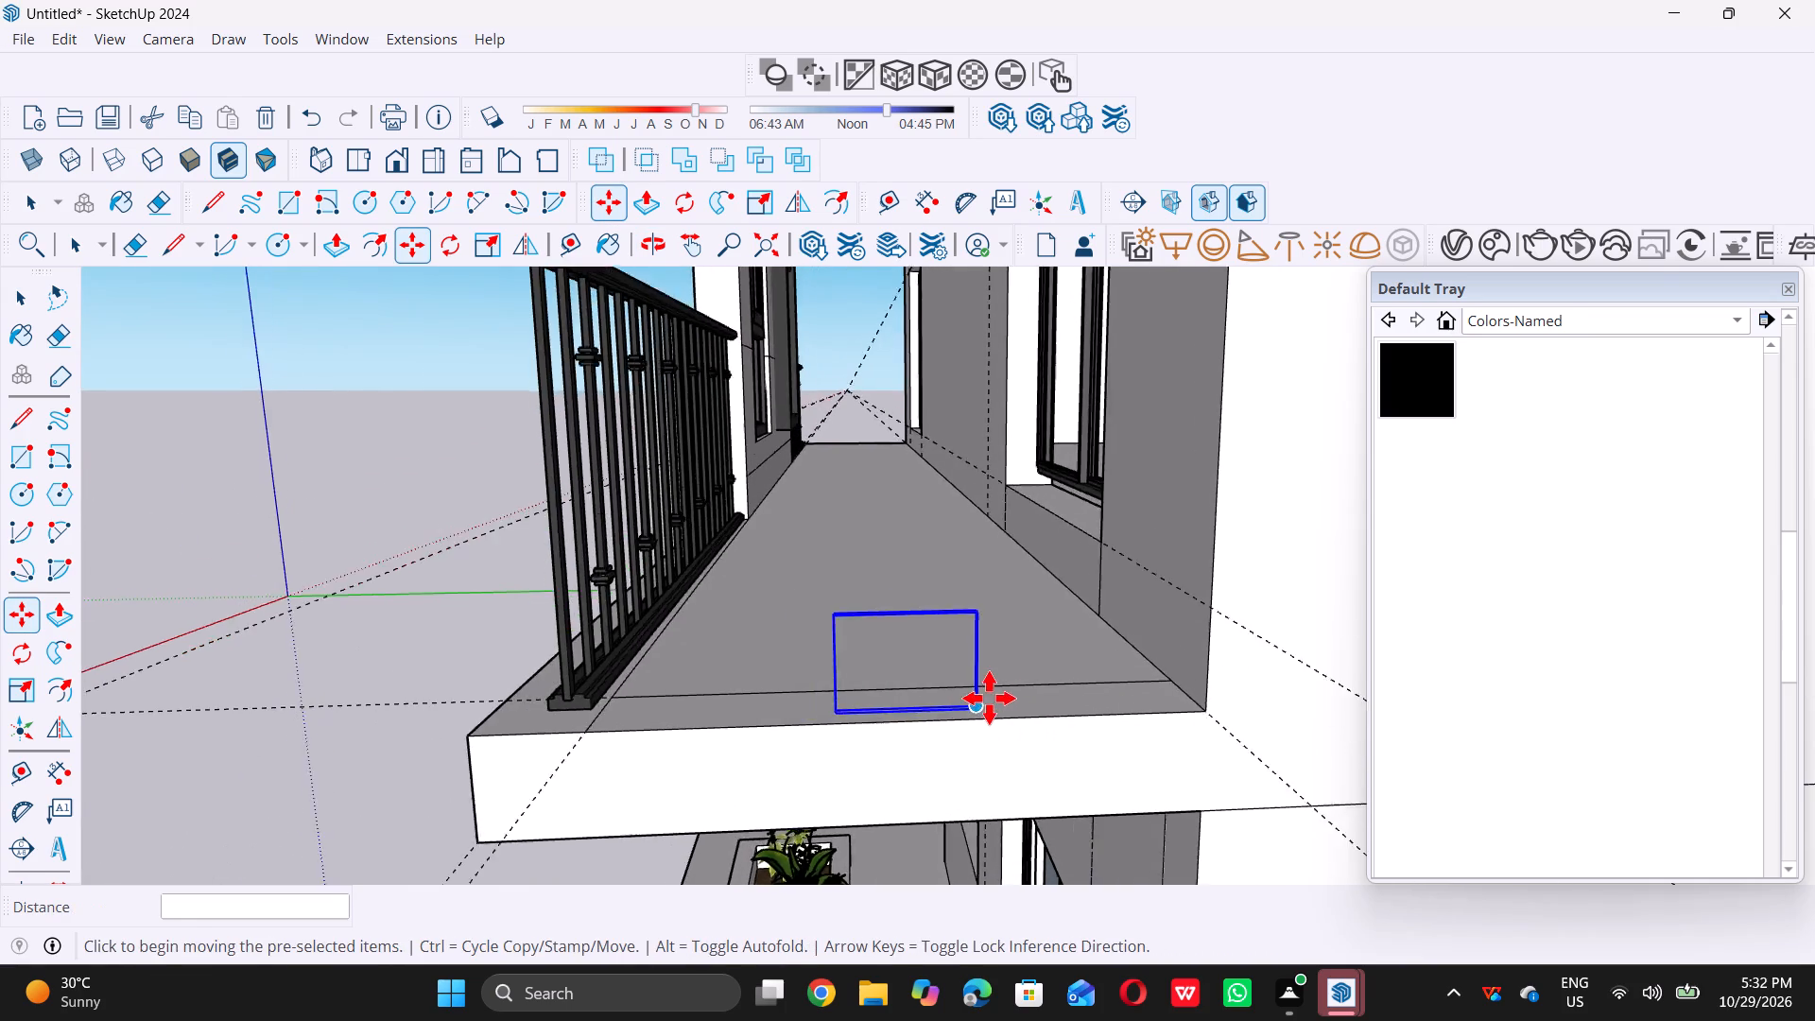
scroll(977, 708, "up", 5)
scroll(969, 715, "up", 18)
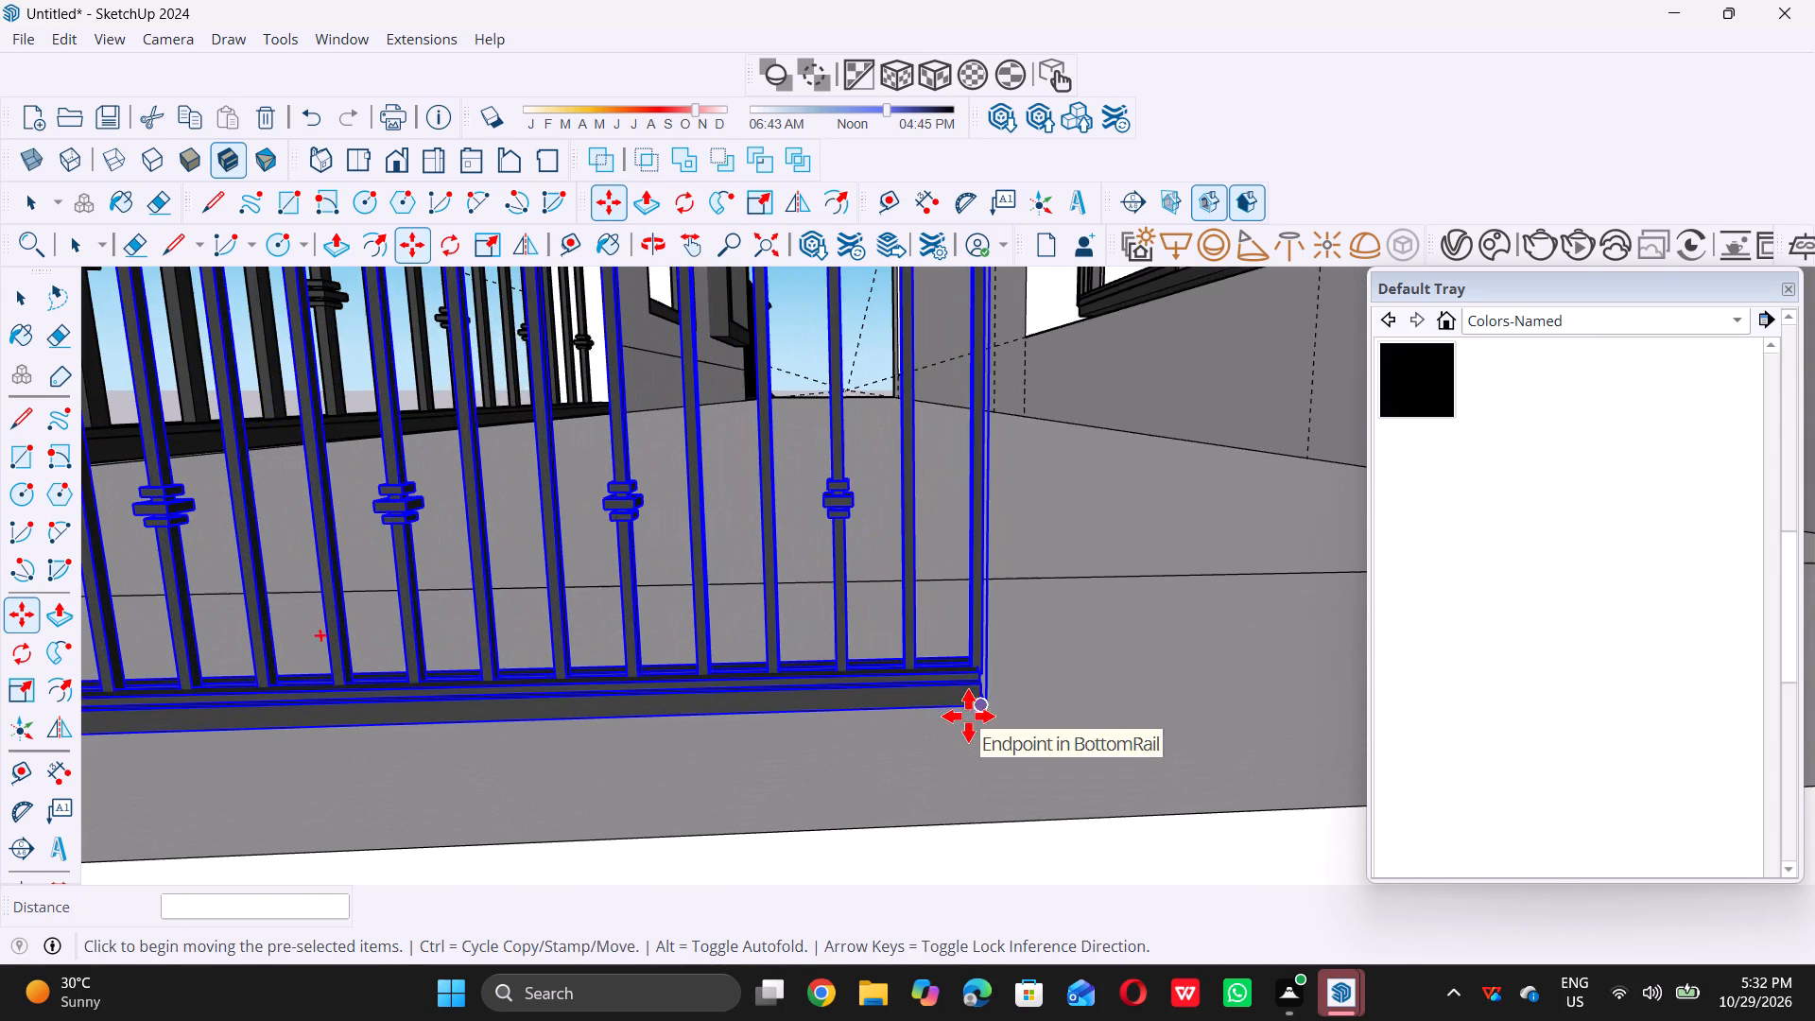
left_click(982, 704)
scroll(982, 704, "down", 12)
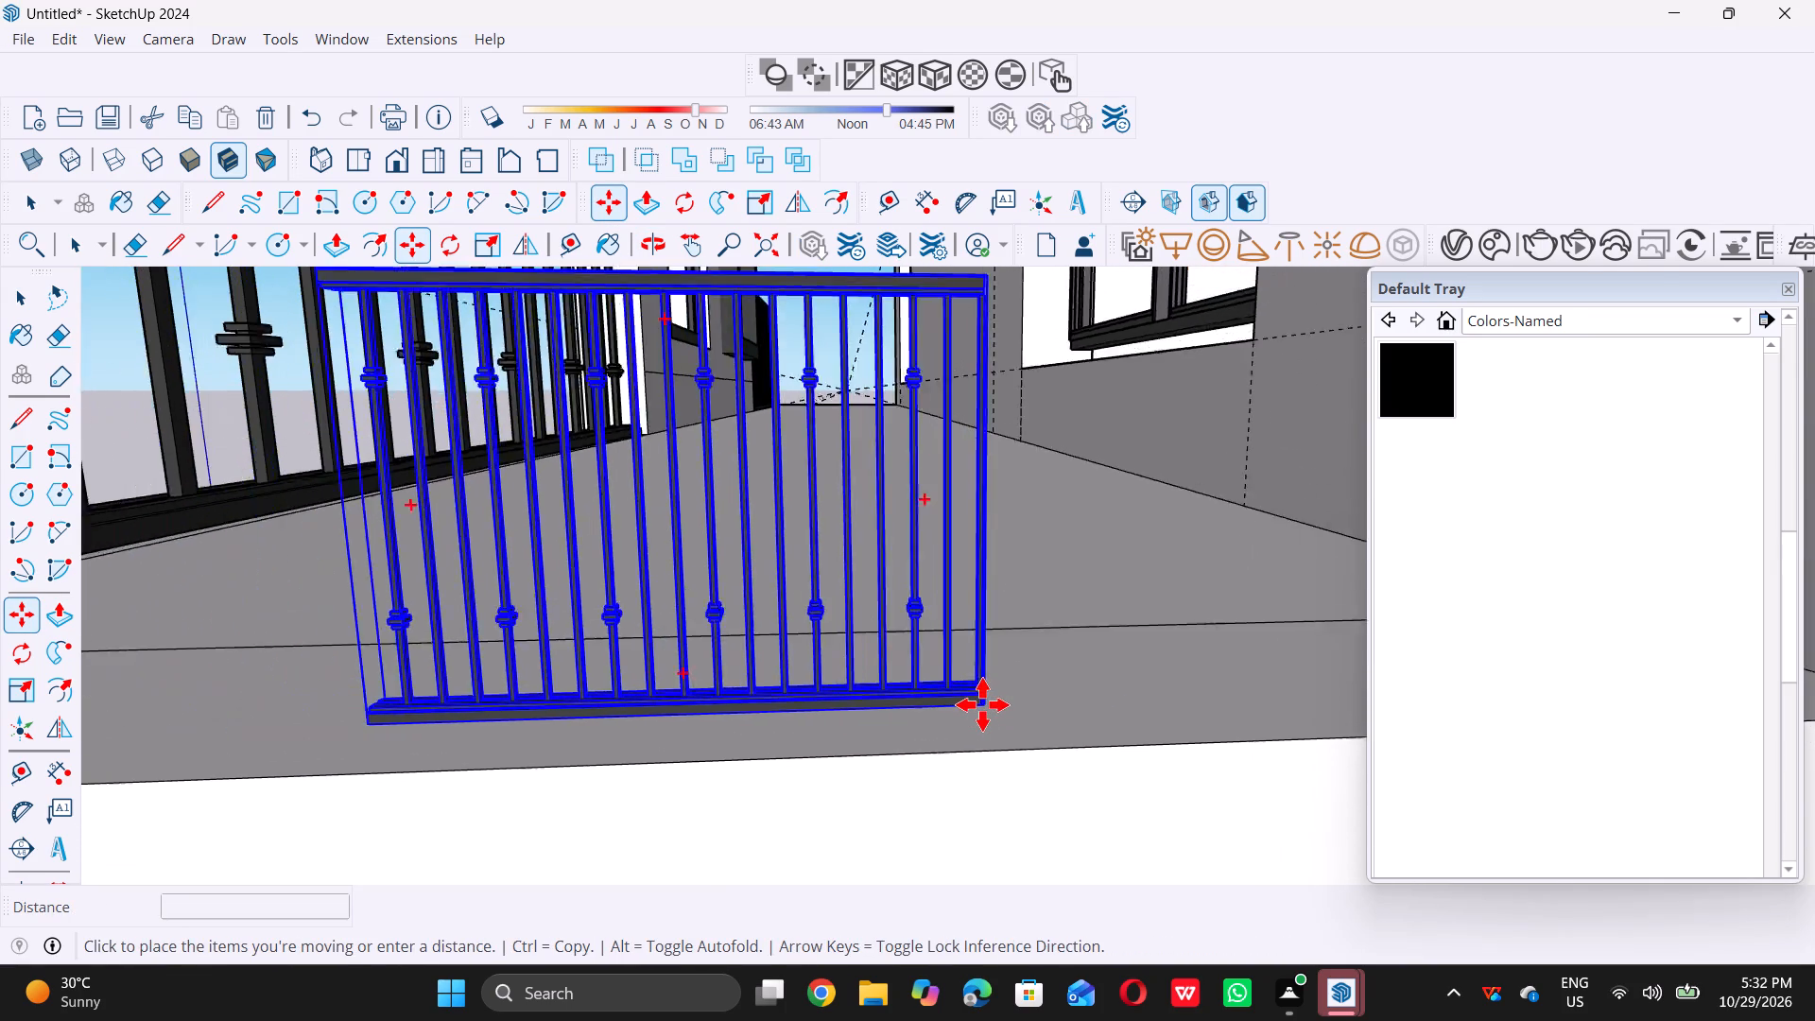
scroll(982, 704, "down", 12)
scroll(1190, 701, "up", 4)
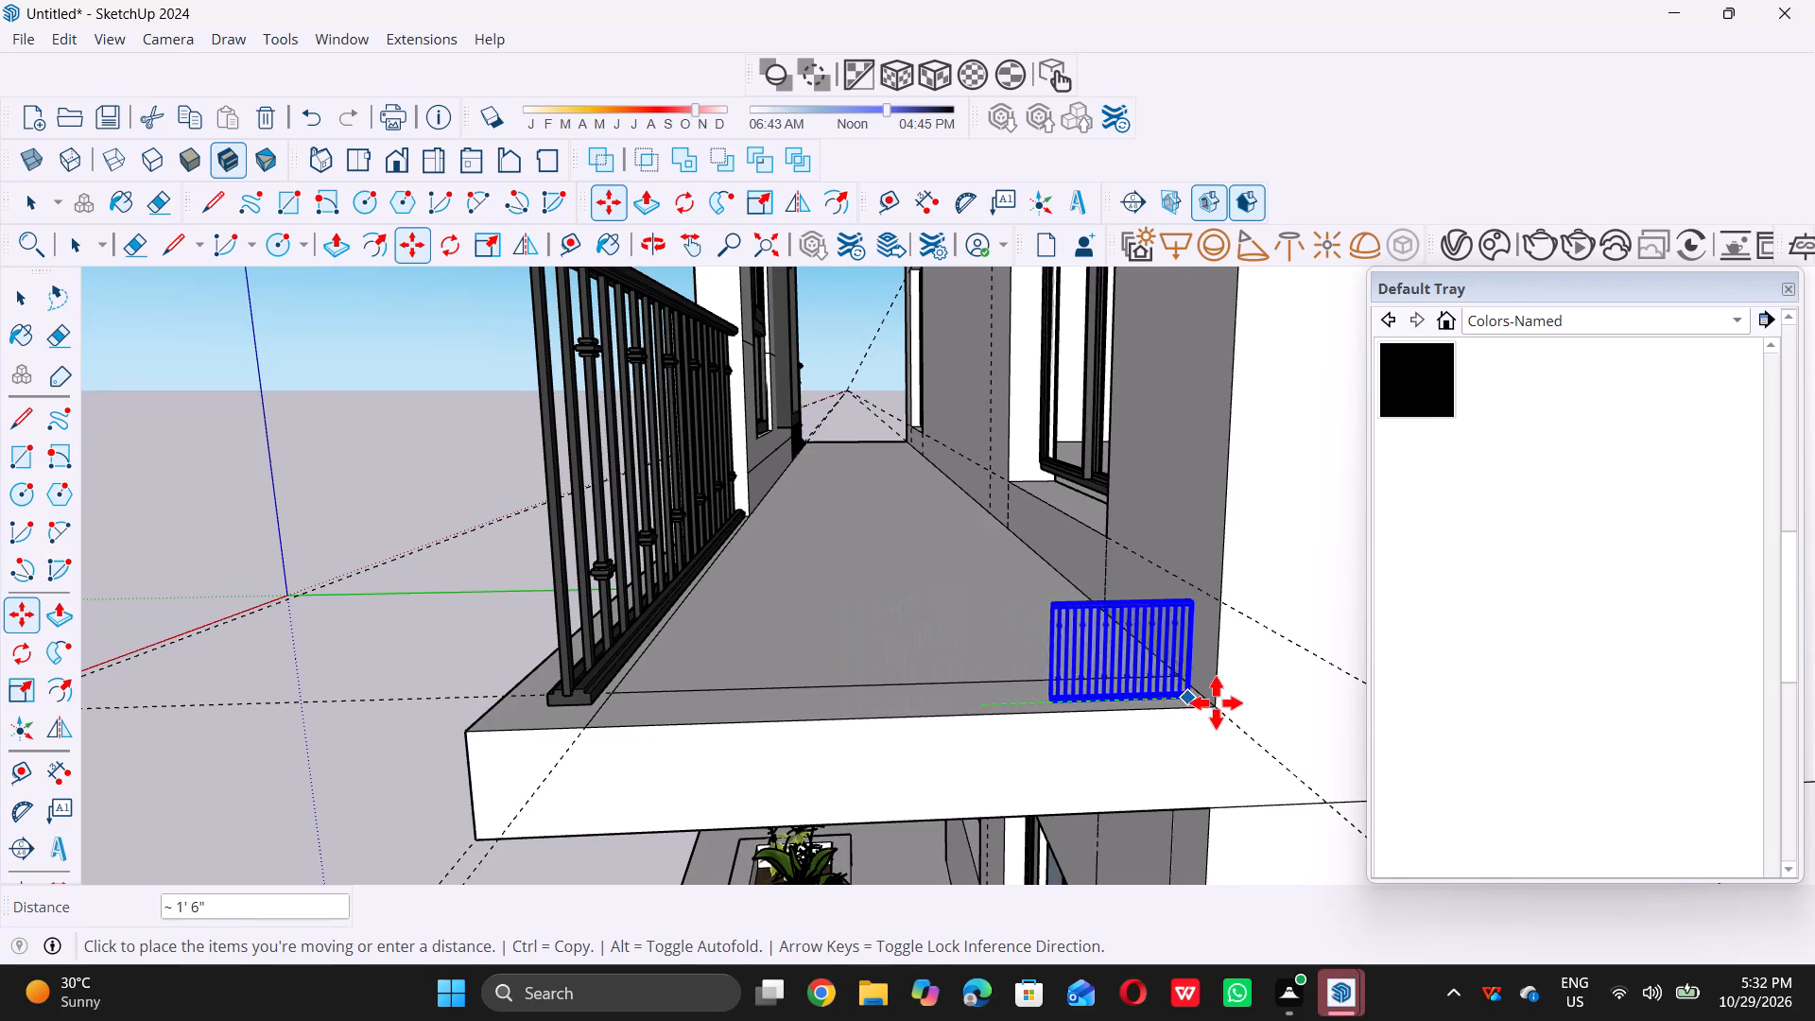
scroll(1216, 702, "up", 10)
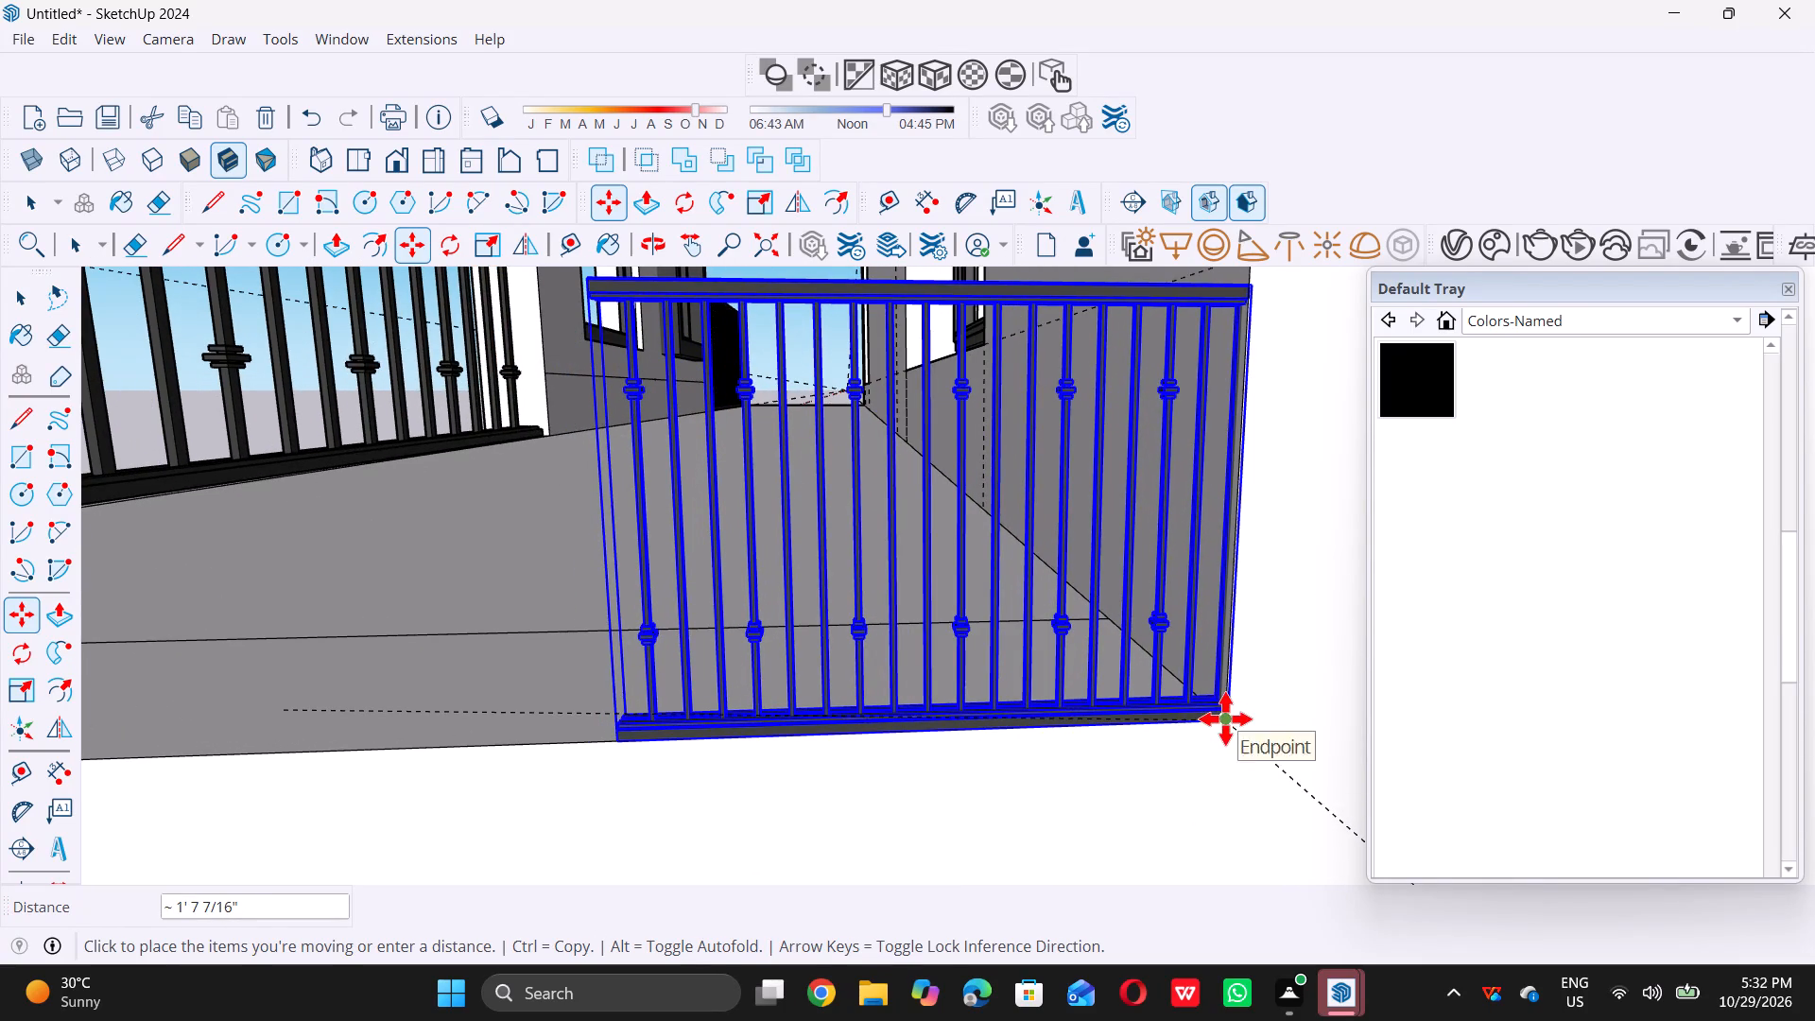
left_click(1225, 718)
Move the railing copy 4 1/2" inward along the back wall to the midpoint of the 9" floor strip, and deselect it.
scroll(1202, 722, "up", 9)
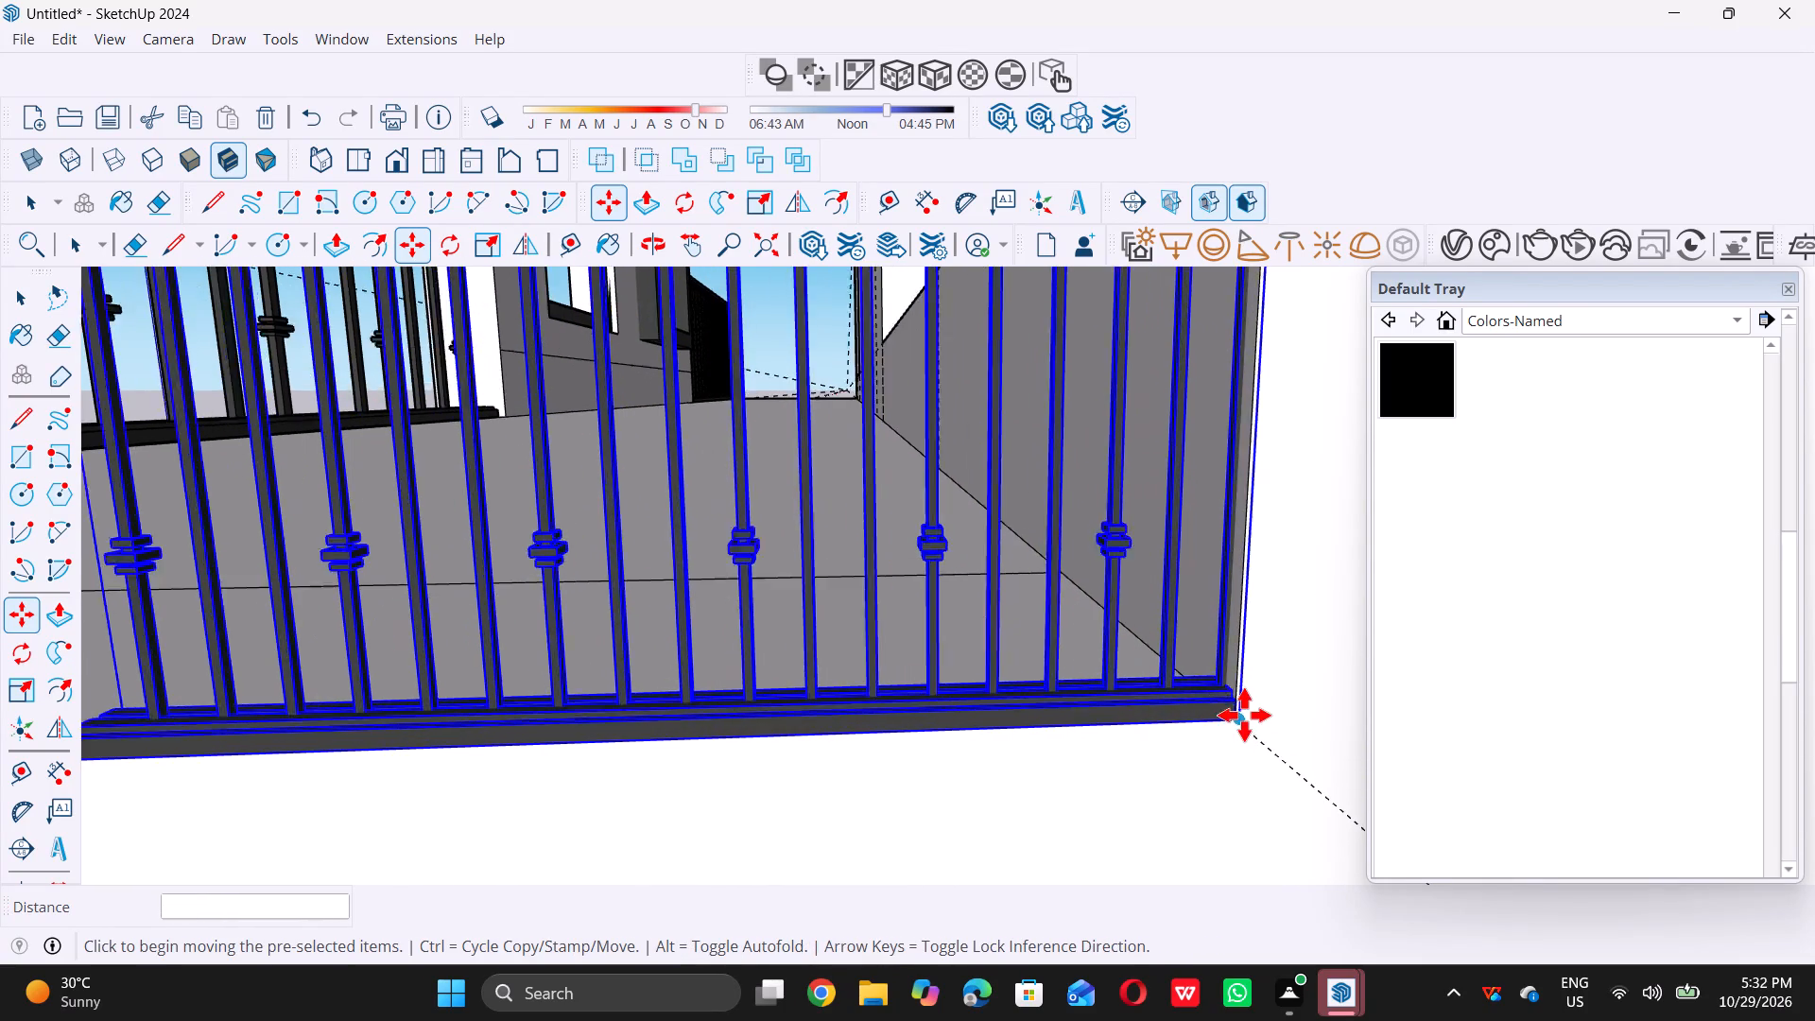
scroll(1244, 715, "up", 5)
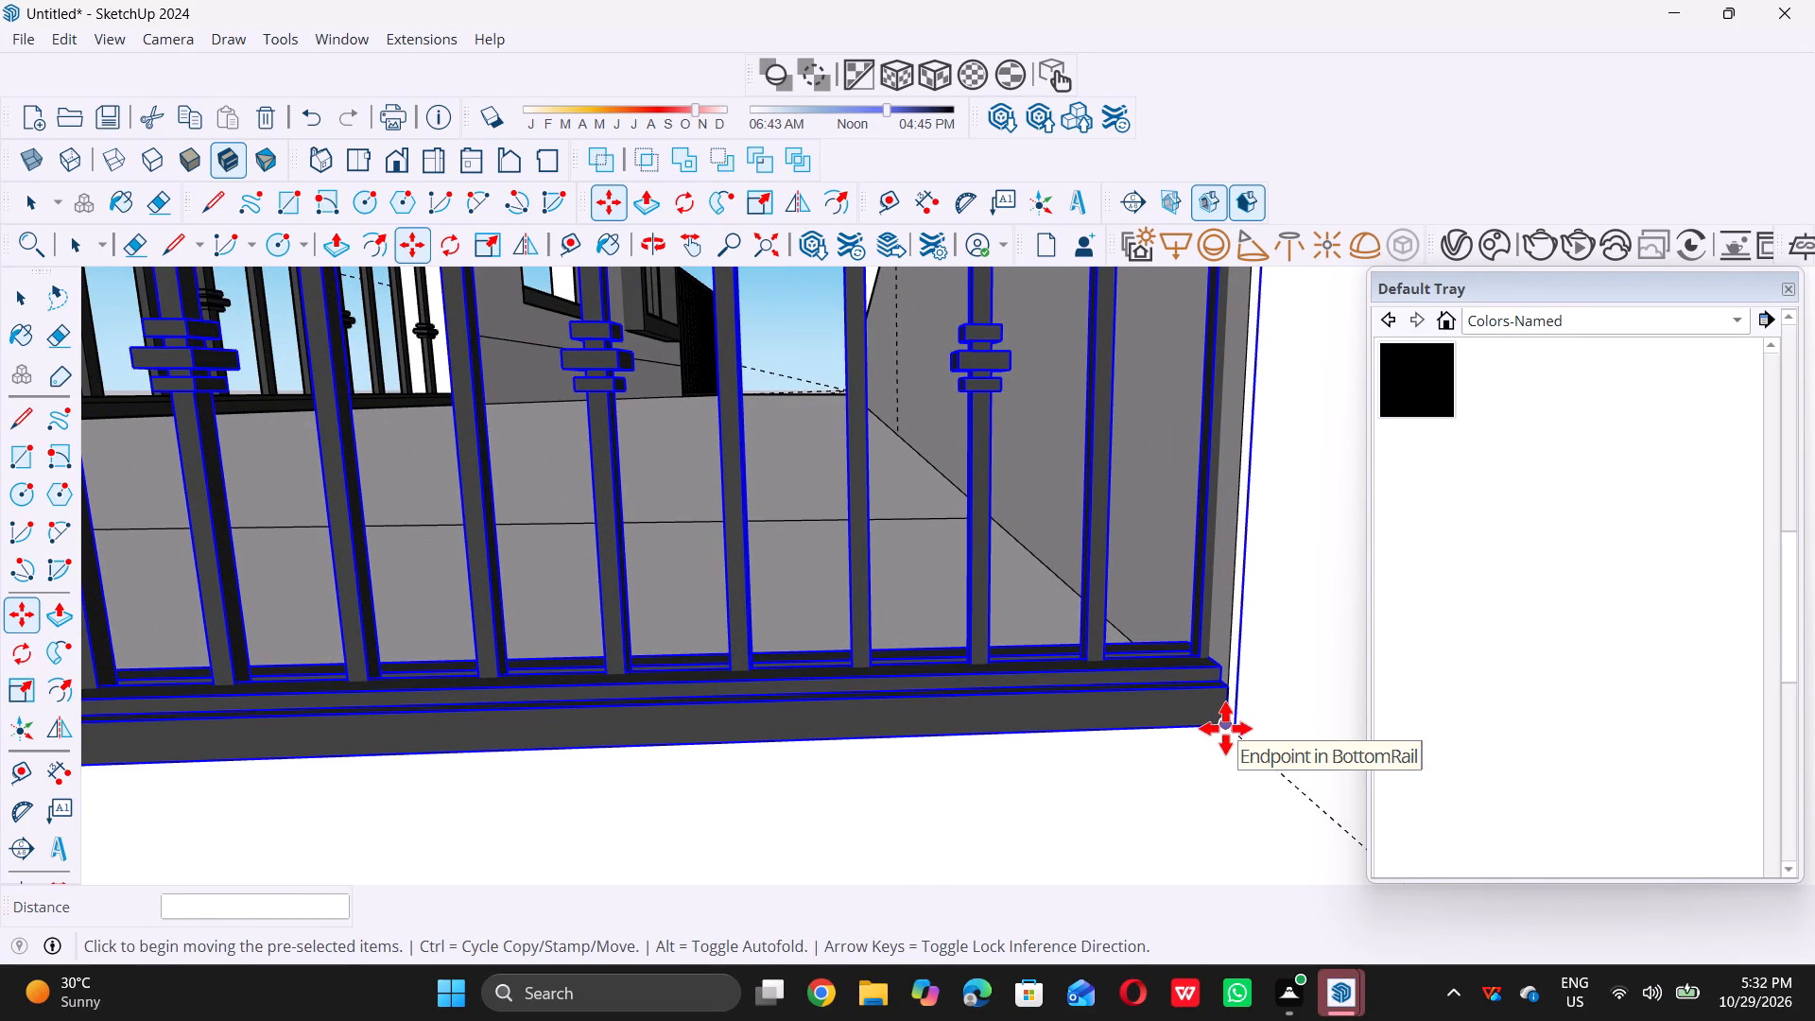
left_click(1225, 728)
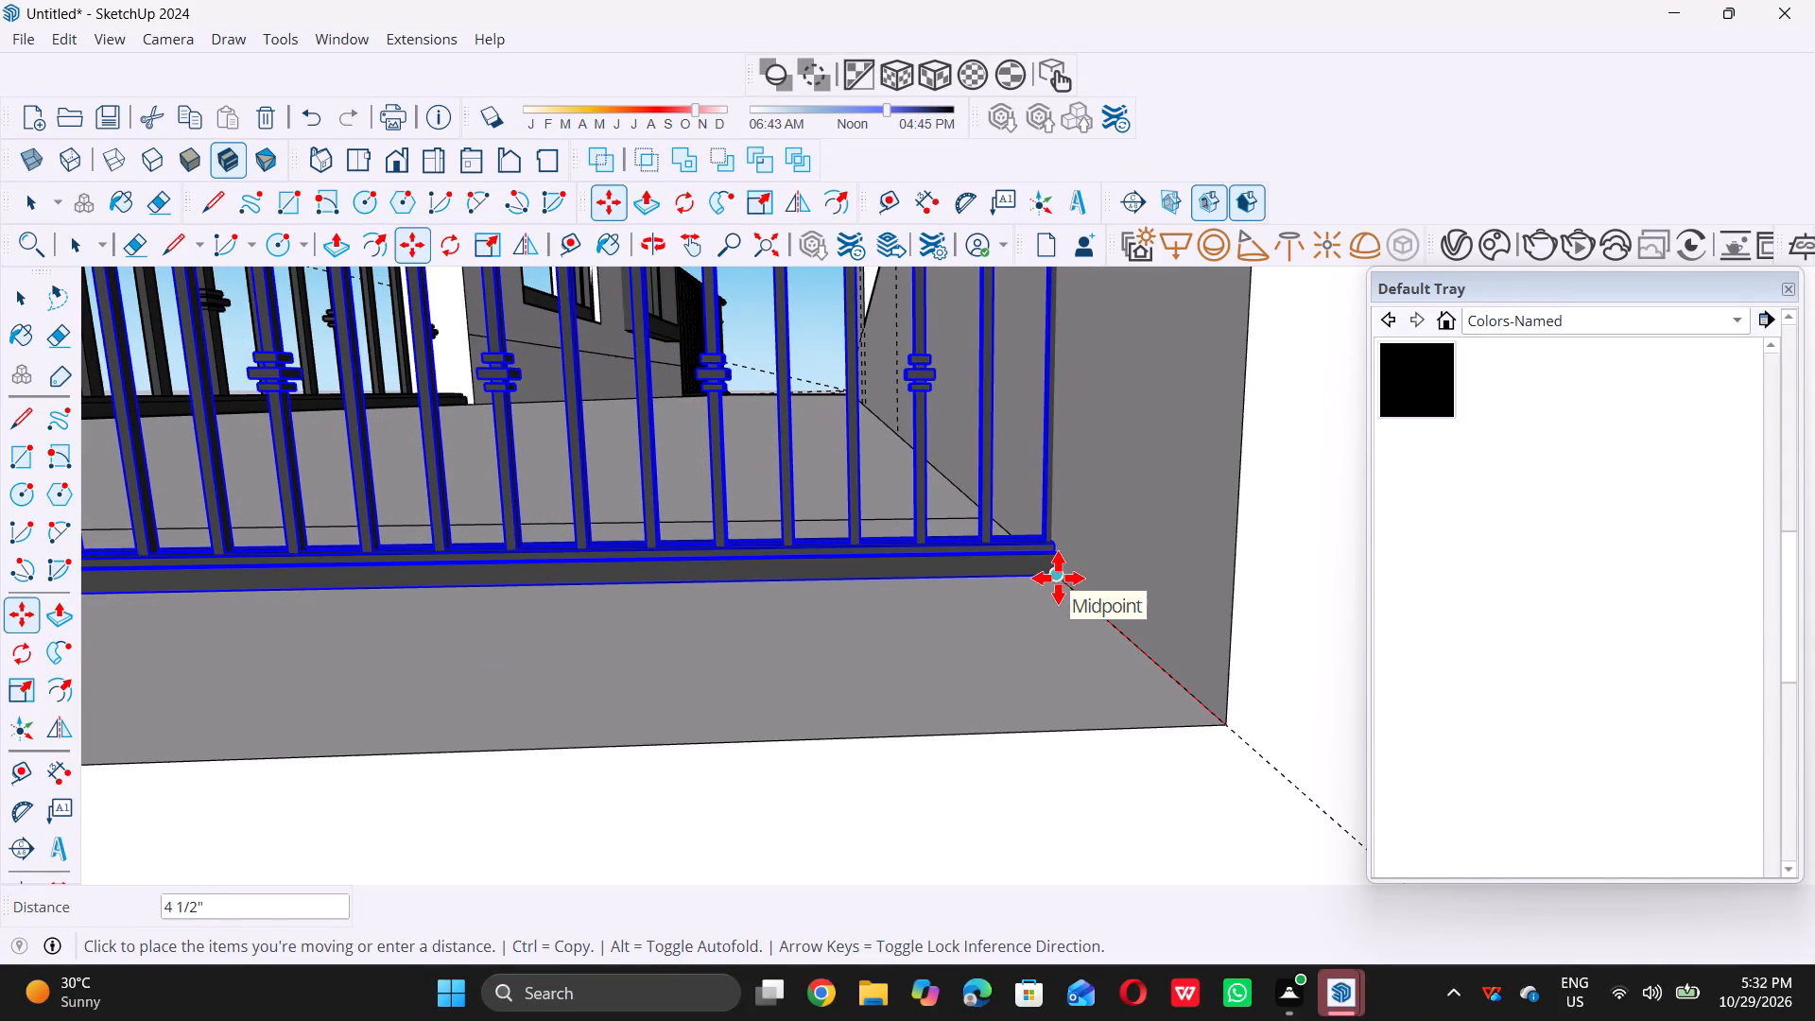
left_click(1059, 578)
key("space")
scroll(1118, 628, "down", 12)
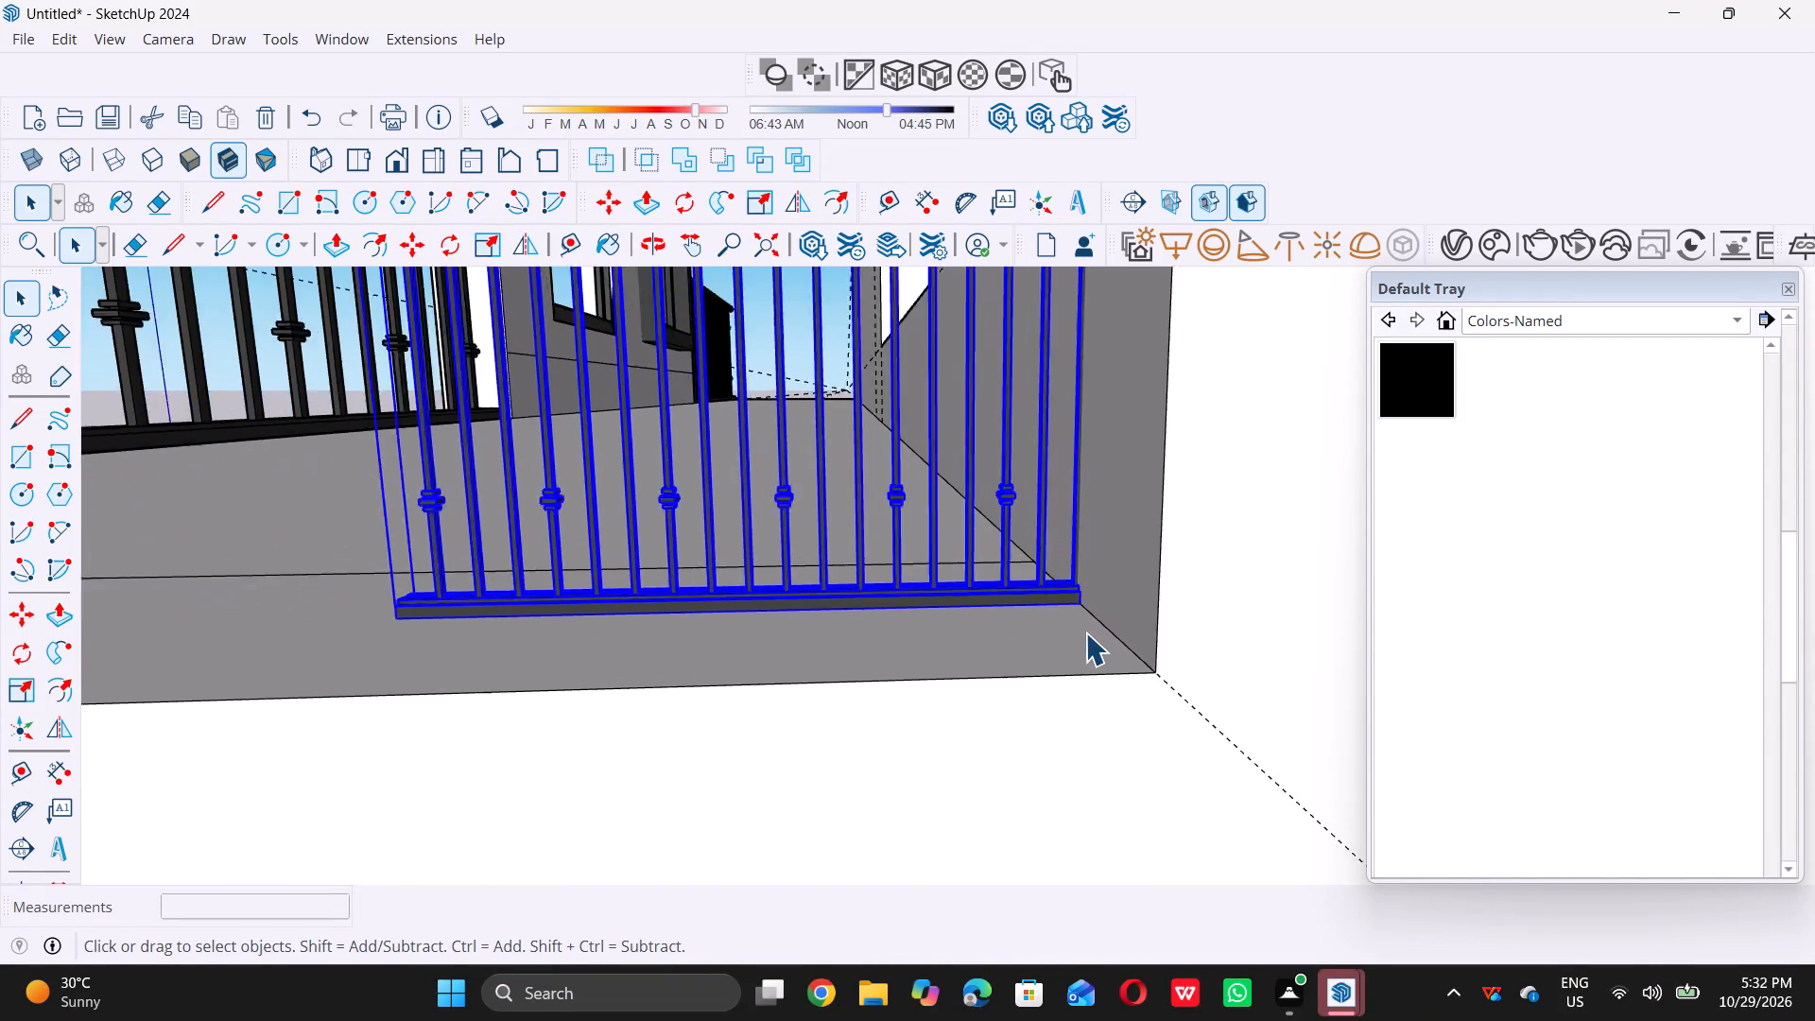
scroll(1085, 632, "down", 20)
scroll(1085, 632, "down", 10)
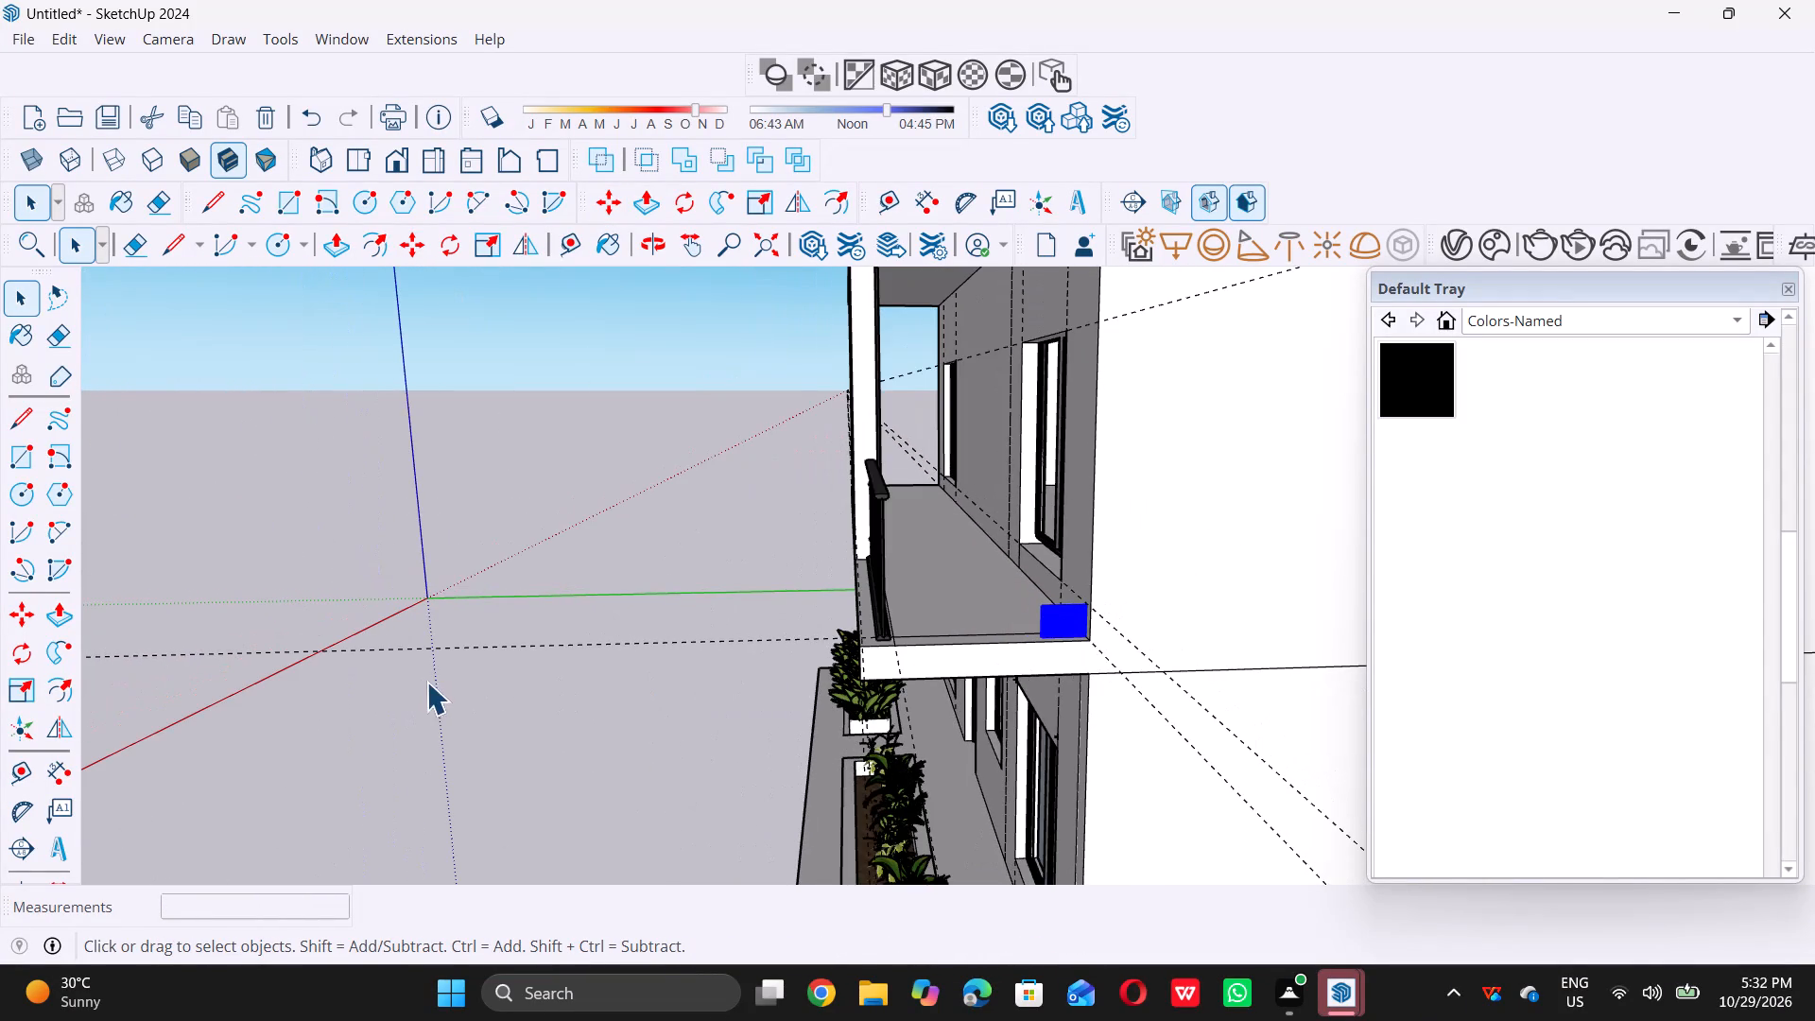
left_click(430, 683)
Scale the side railing copy along its length only, from the wall end to the front railing's corner, to a factor of about 4.47.
middle_click_drag(1044, 664, 1040, 628)
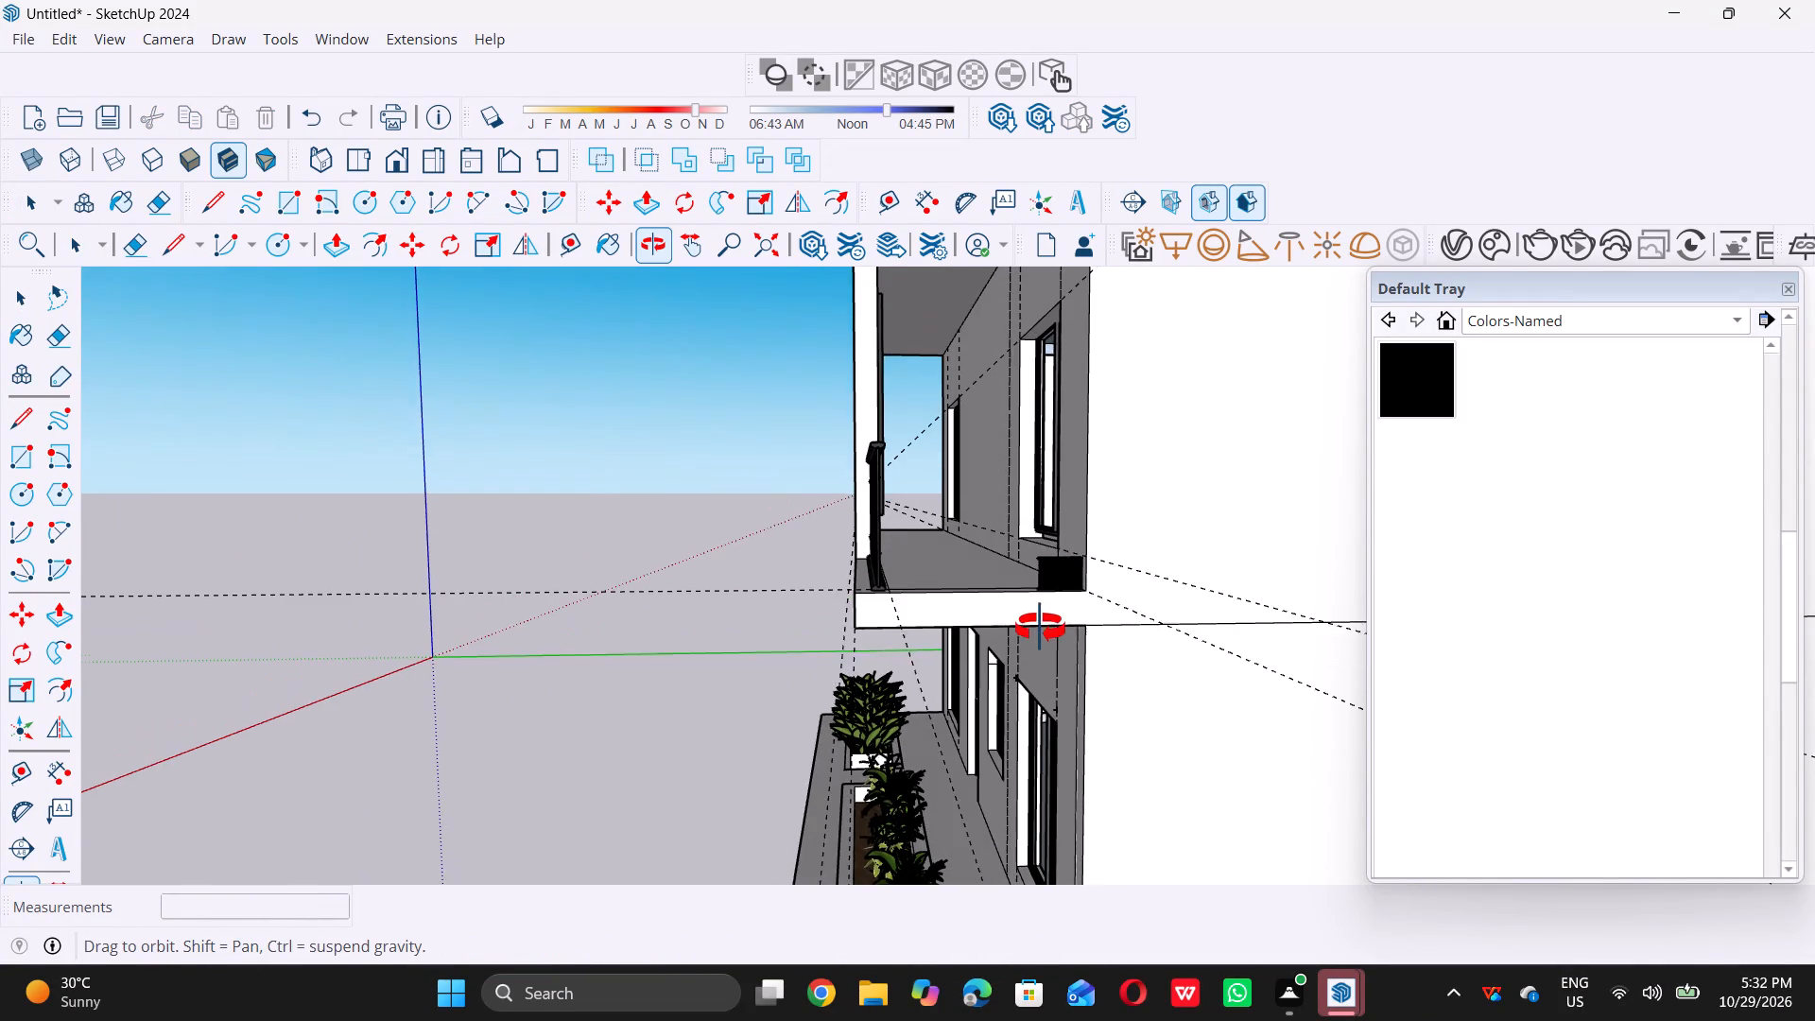
middle_click_drag(1040, 628, 1040, 629)
scroll(1080, 594, "up", 5)
left_click(1046, 580)
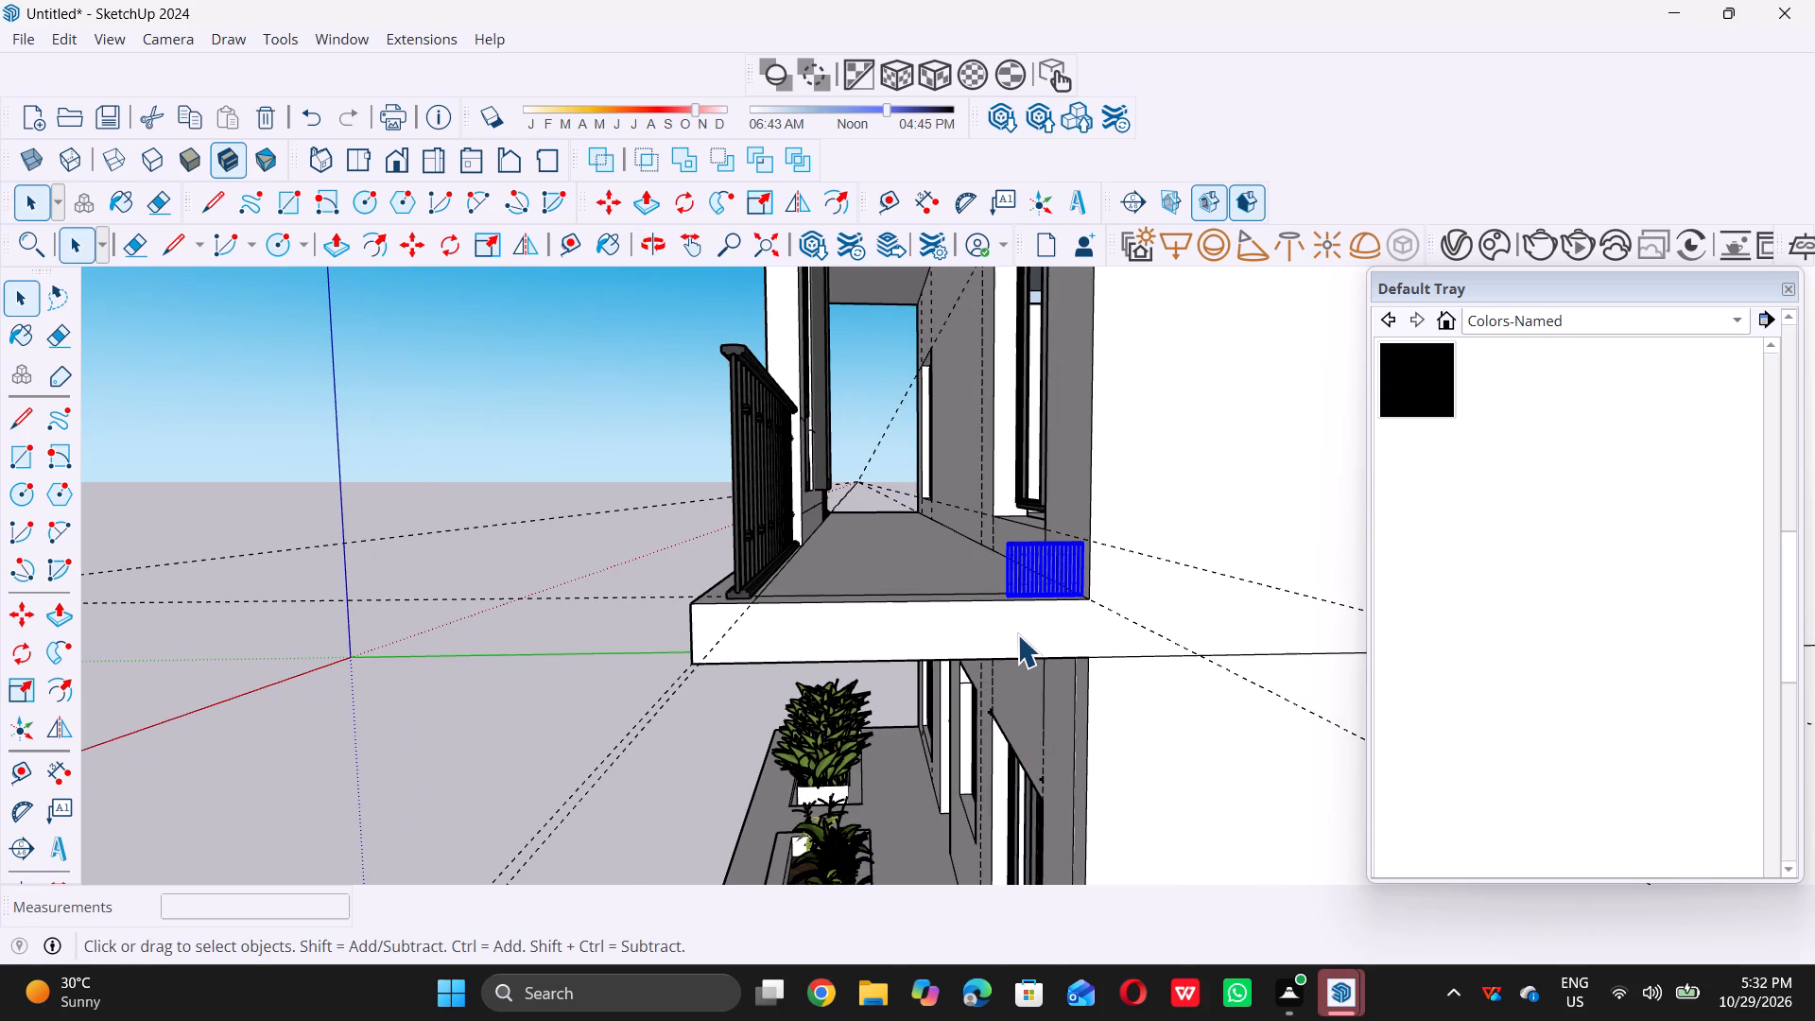
key("s")
scroll(1040, 564, "up", 5)
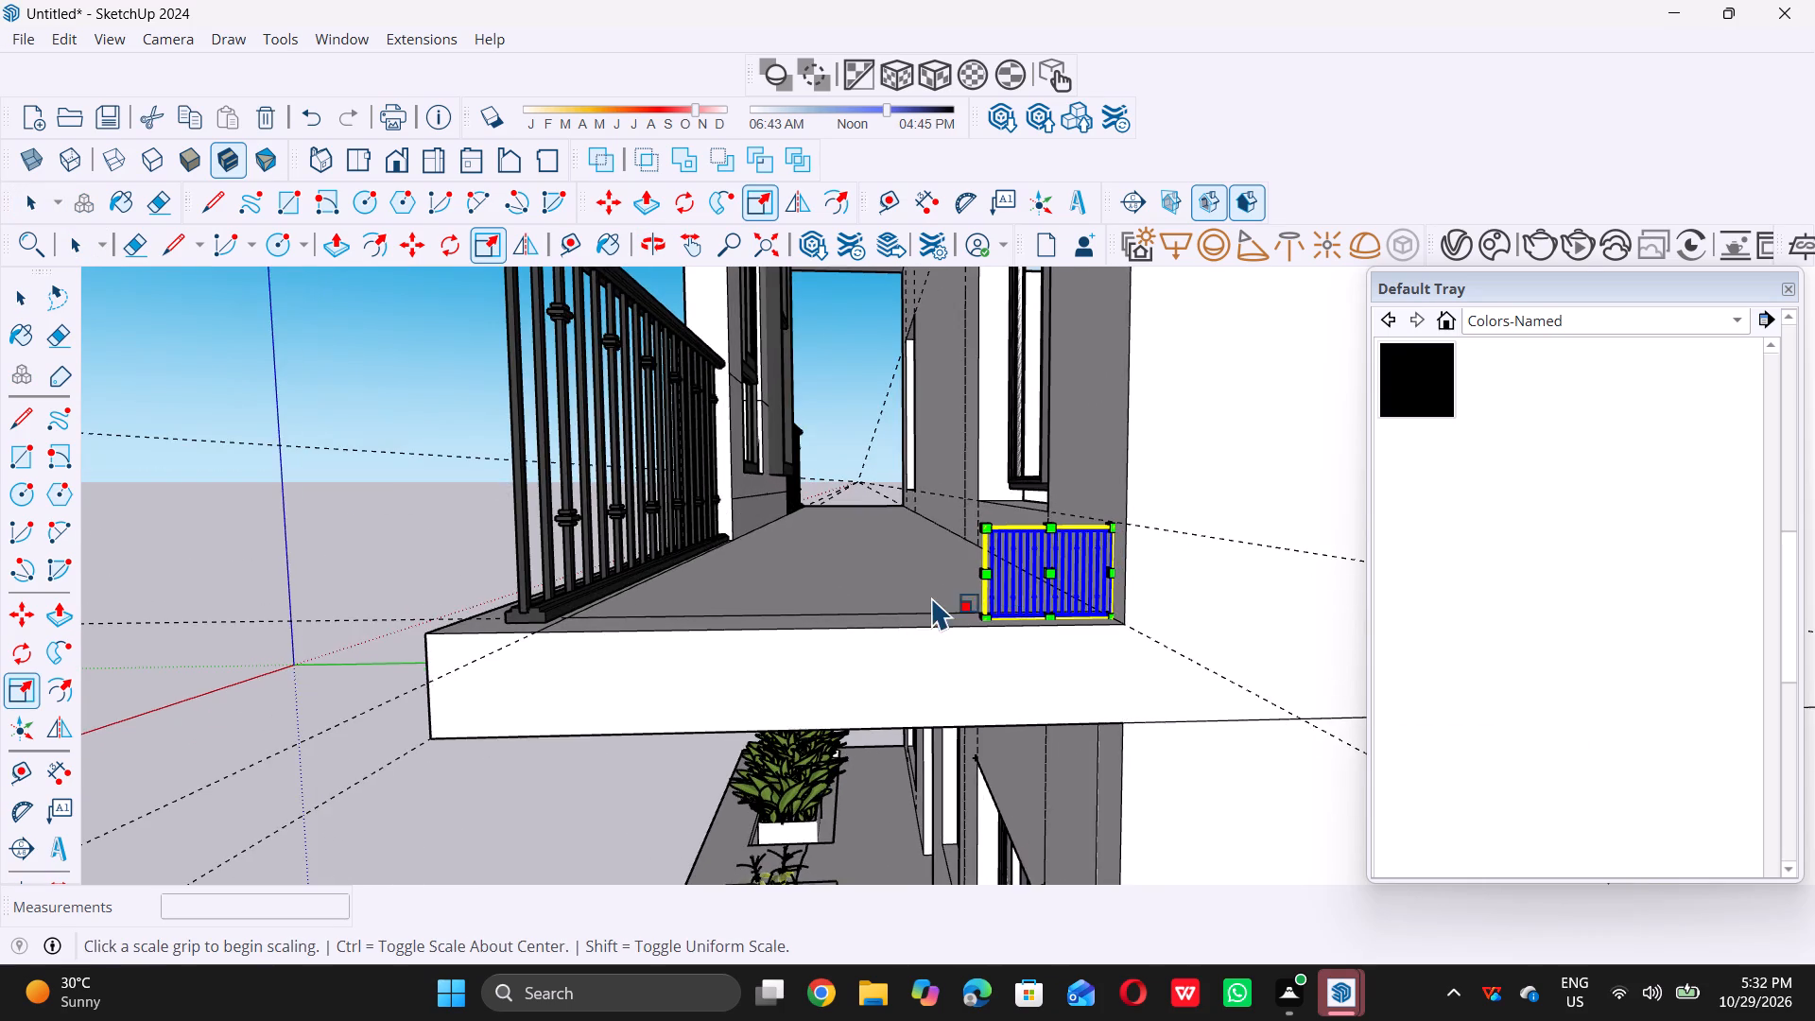
scroll(942, 583, "up", 3)
scroll(946, 578, "down", 5)
scroll(943, 589, "up", 9)
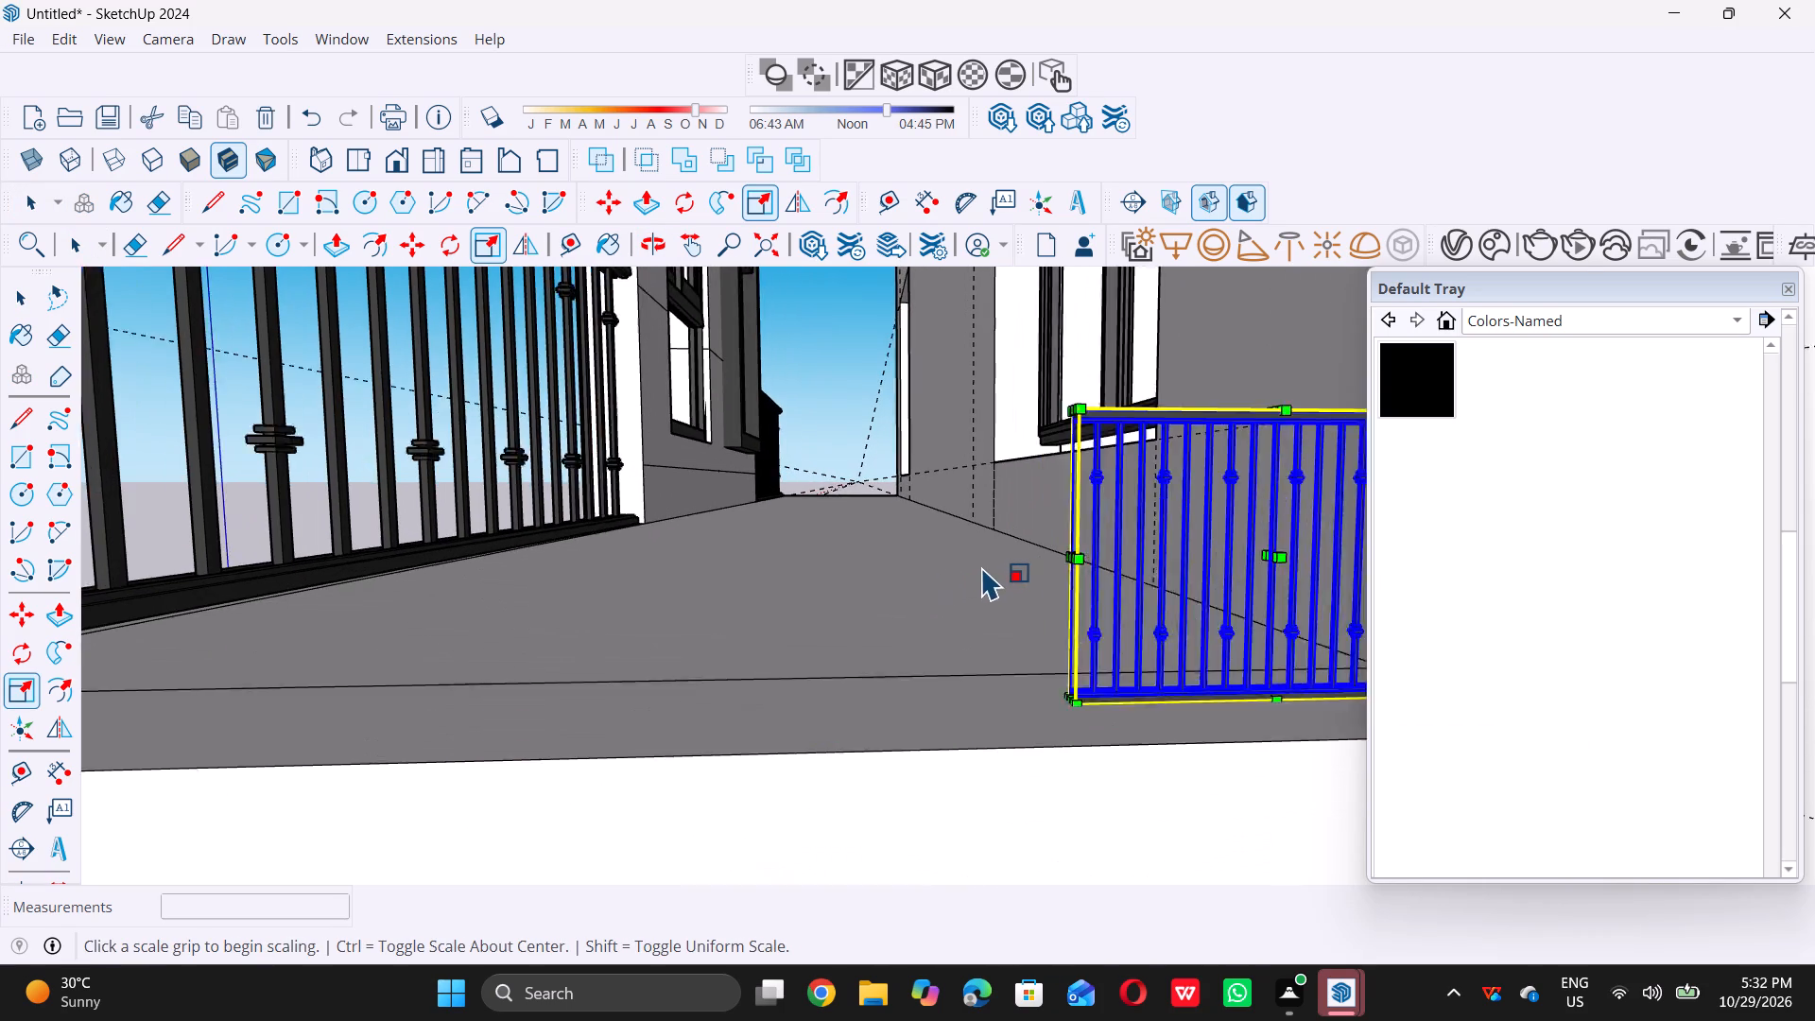
scroll(1116, 534, "up", 4)
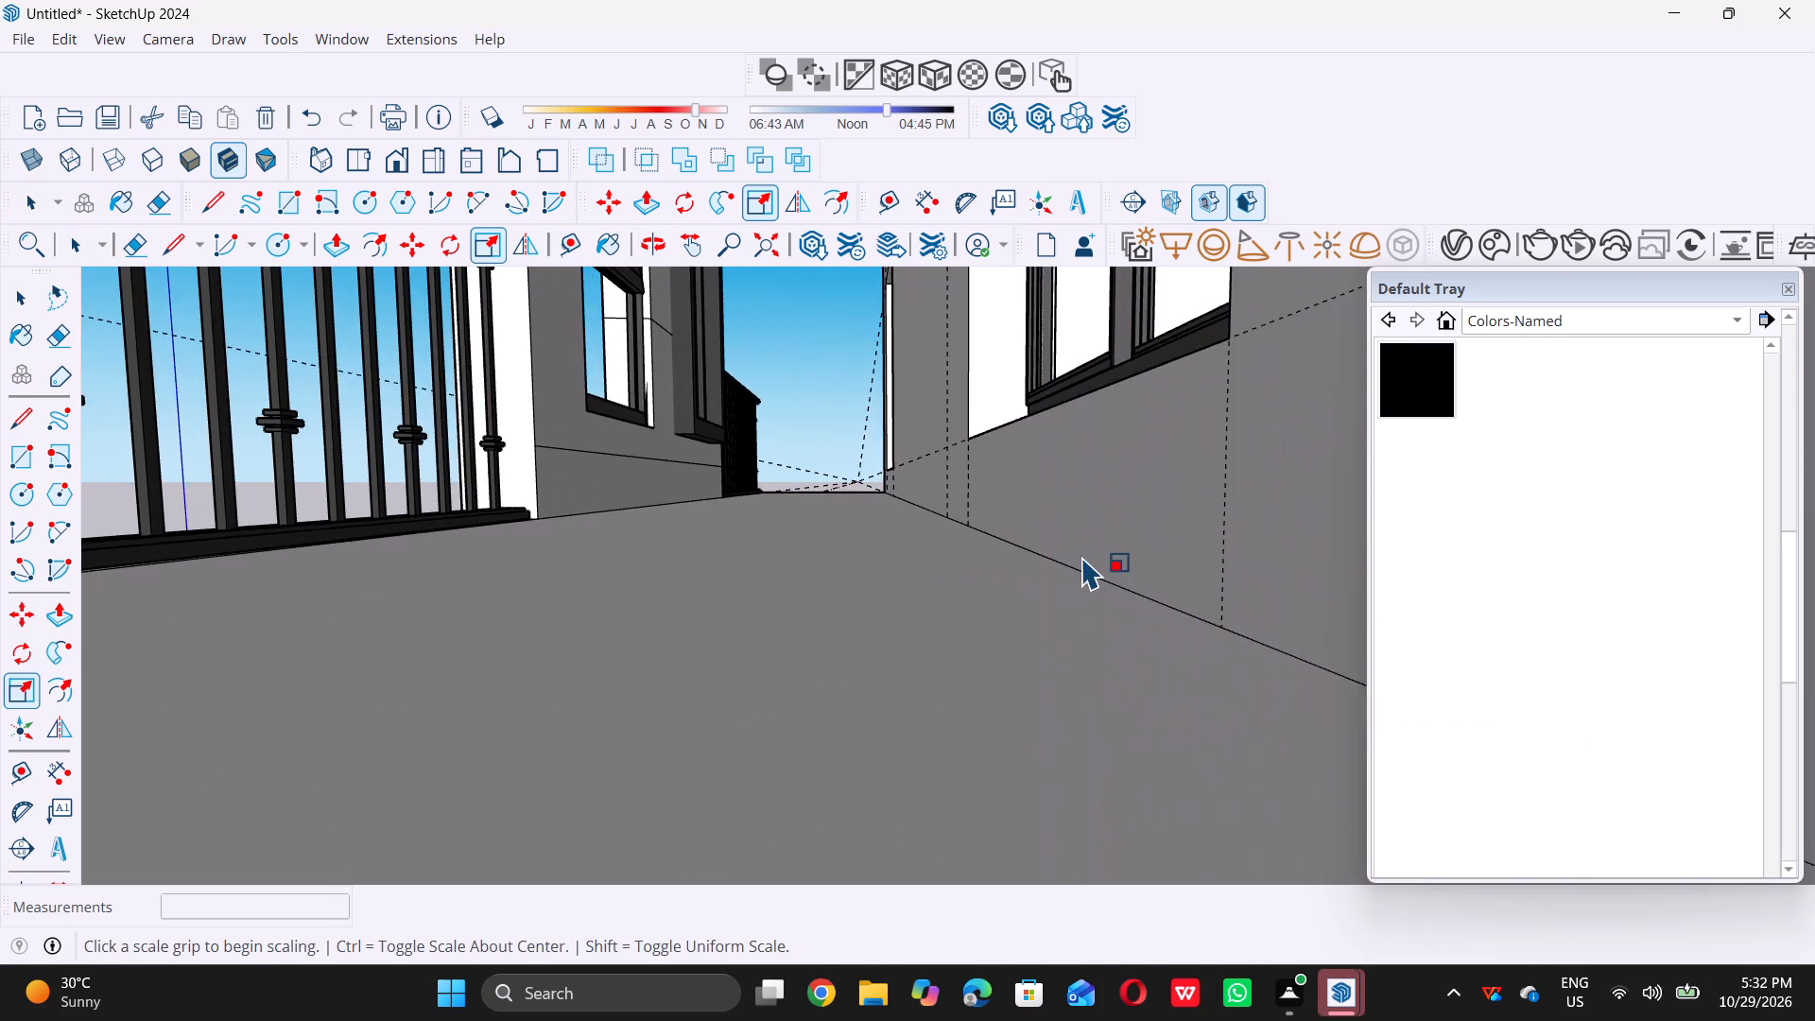
scroll(1082, 556, "down", 3)
scroll(1047, 577, "up", 1)
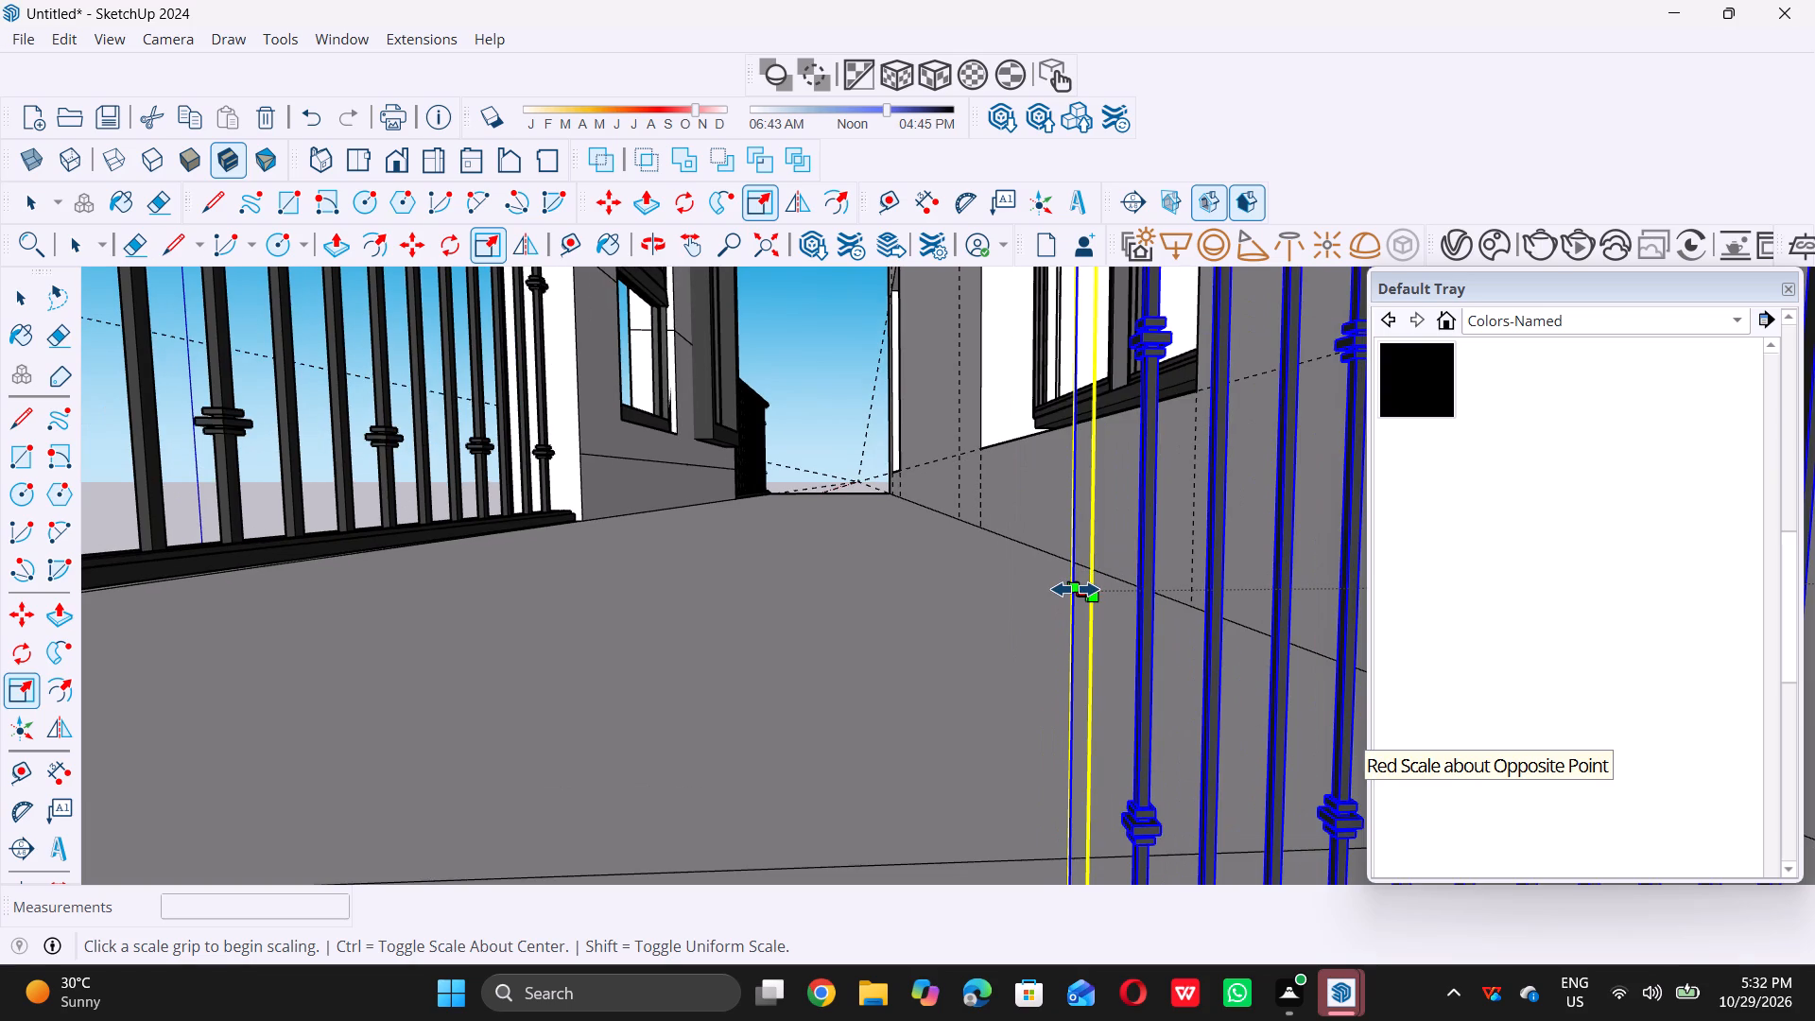
scroll(1059, 590, "up", 2)
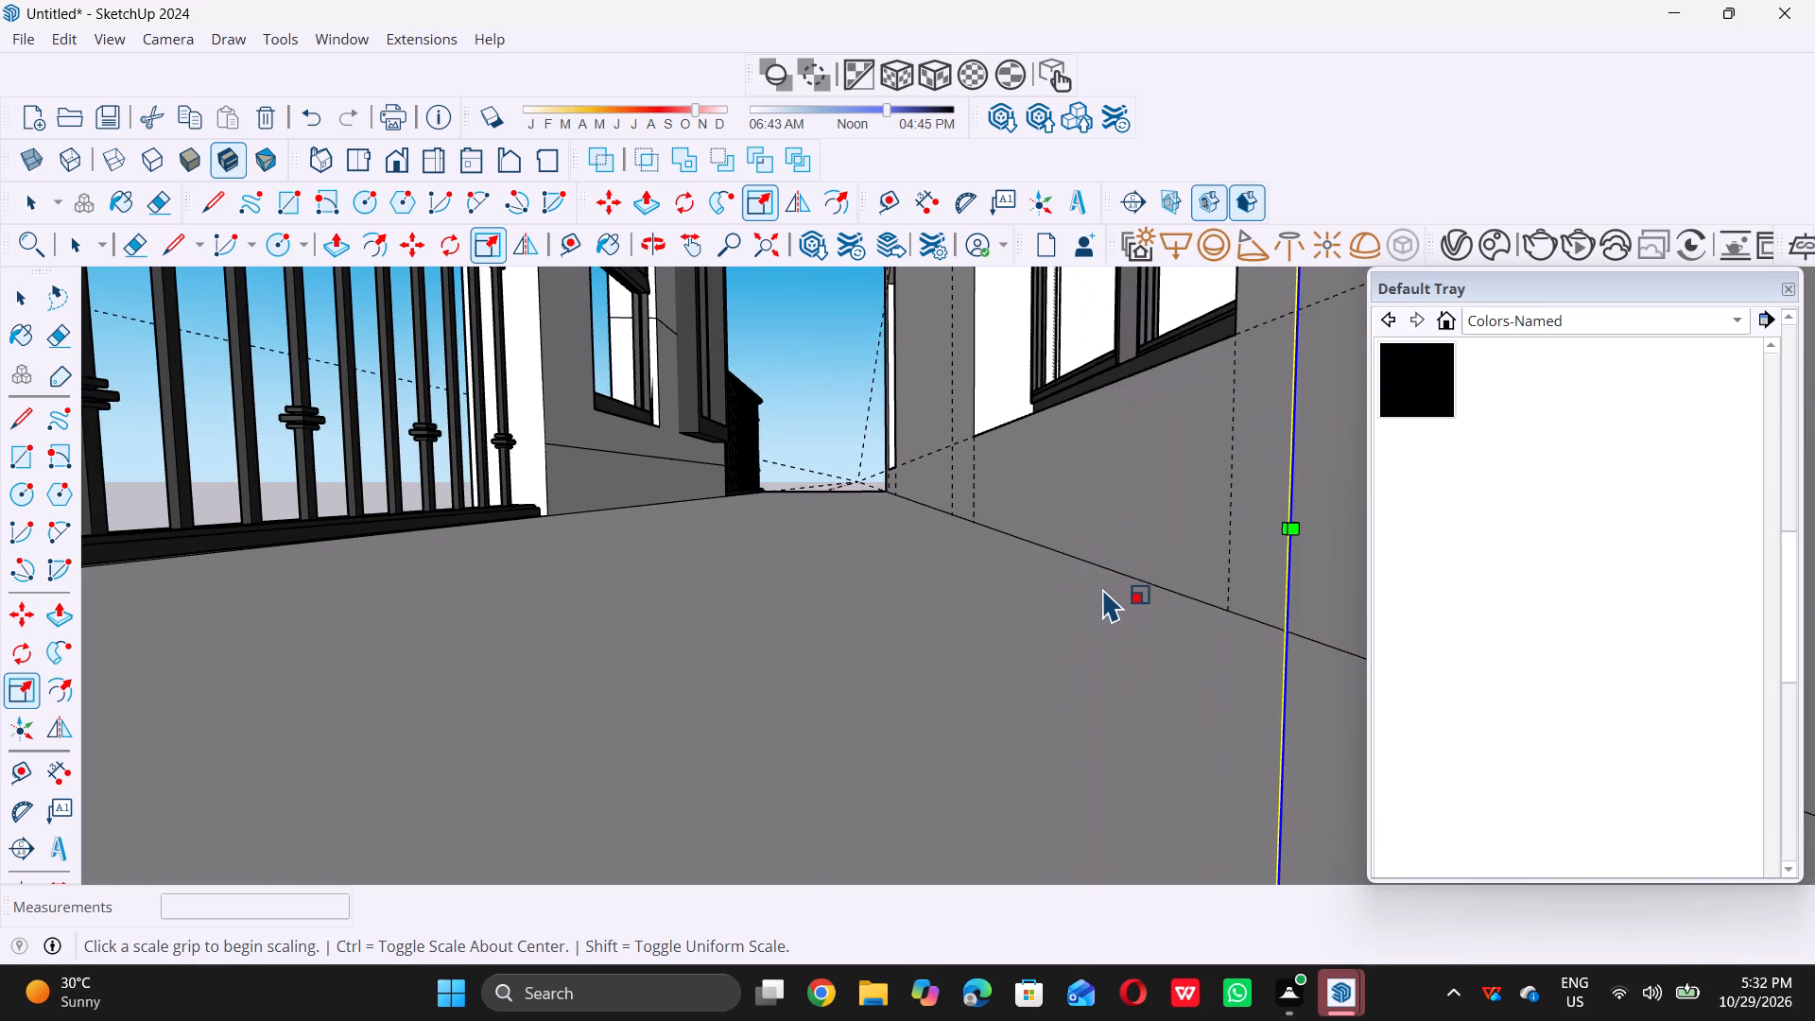
scroll(1059, 597, "down", 2)
left_click(1083, 593)
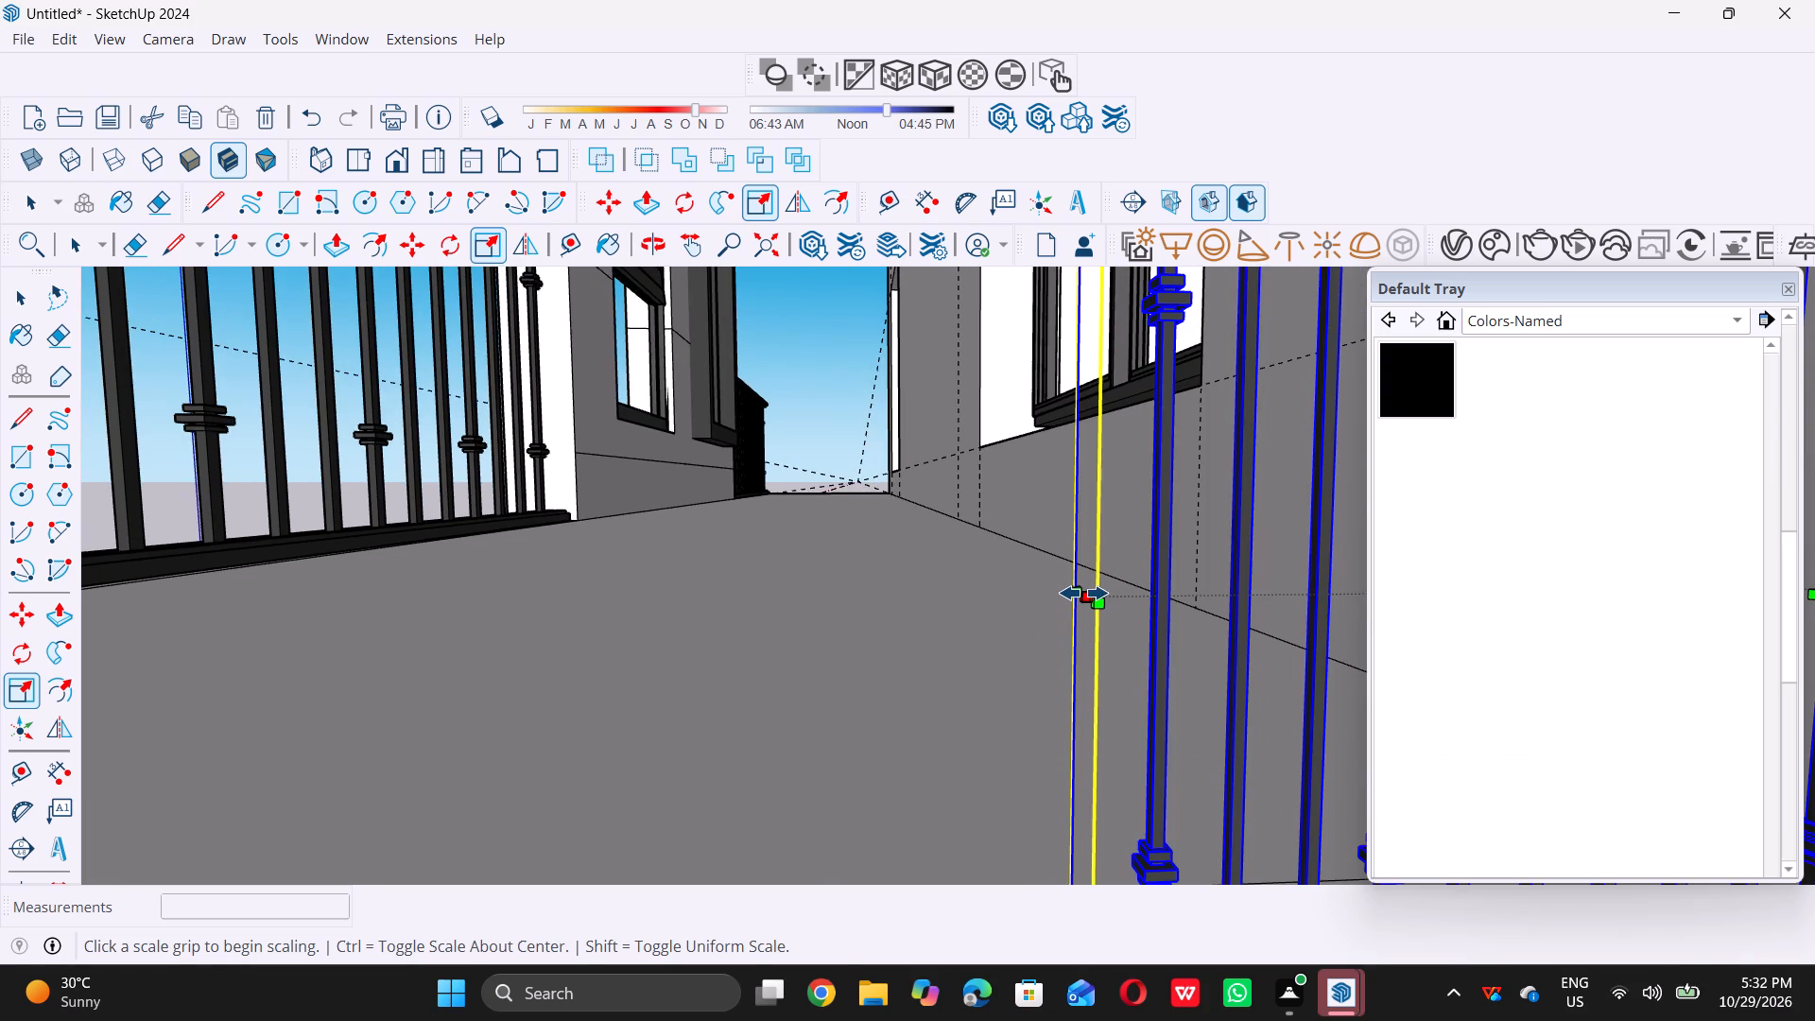
scroll(1083, 592, "down", 10)
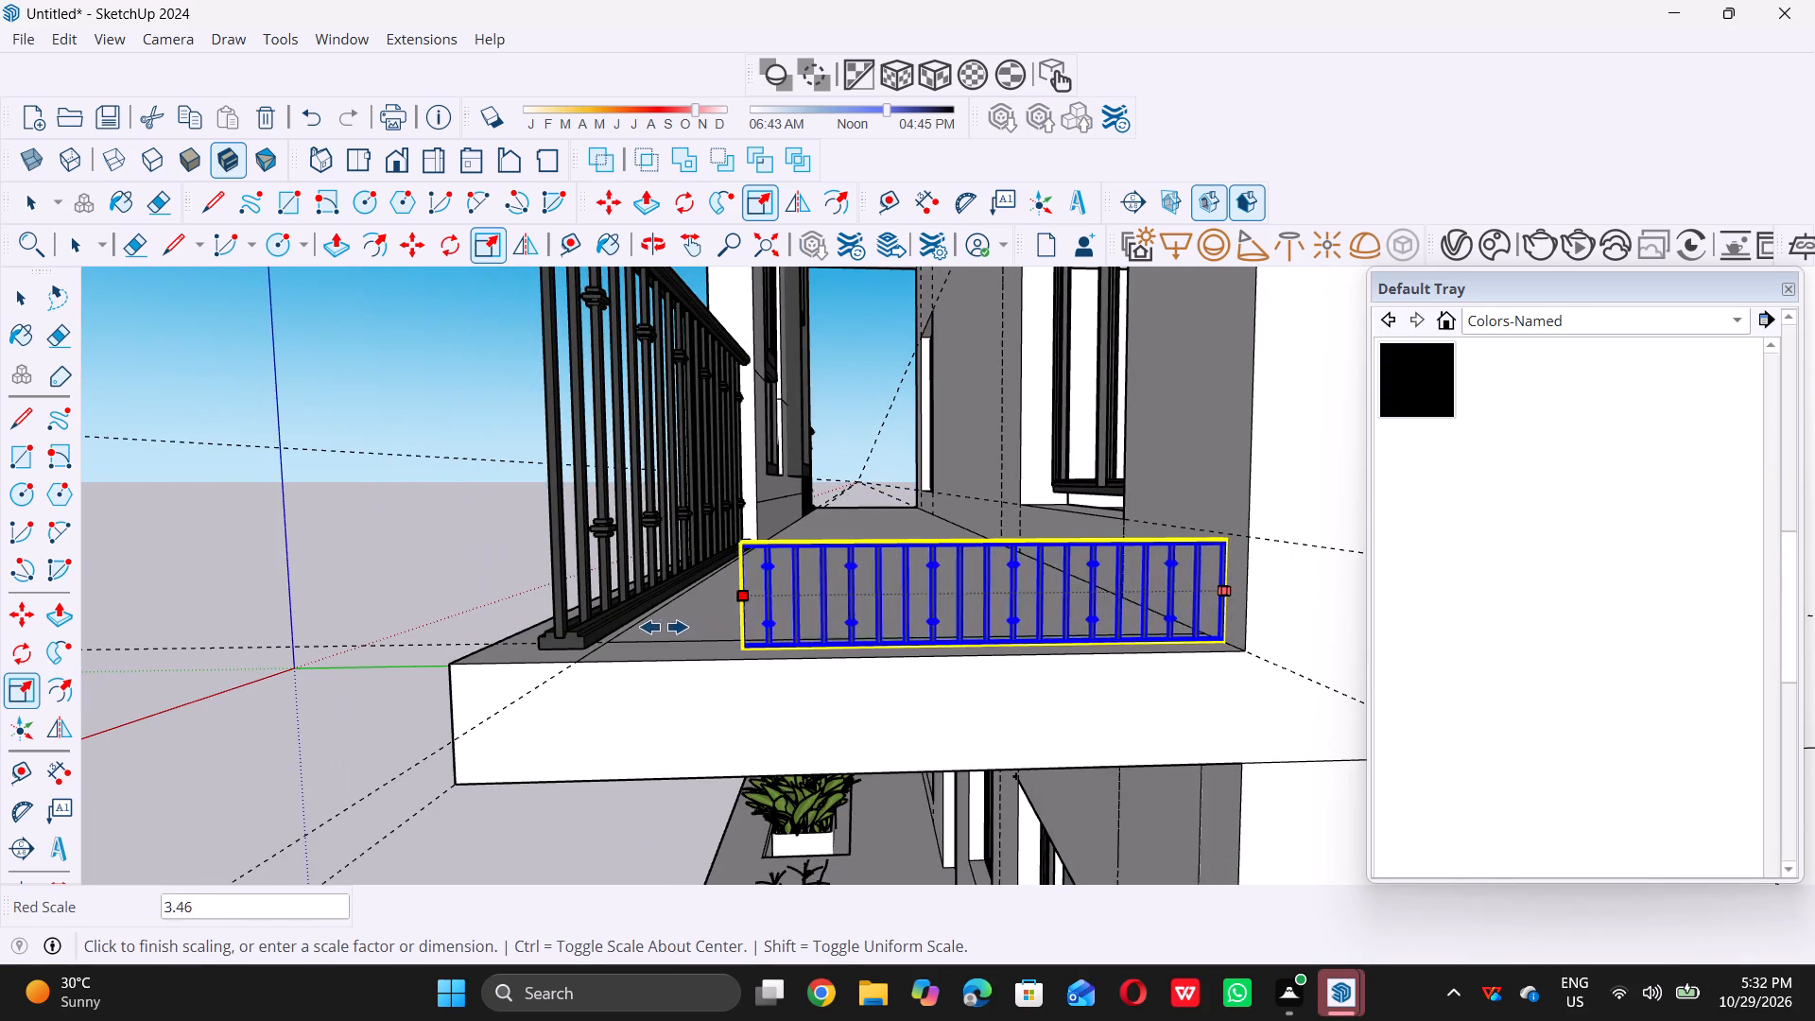
scroll(540, 640, "up", 8)
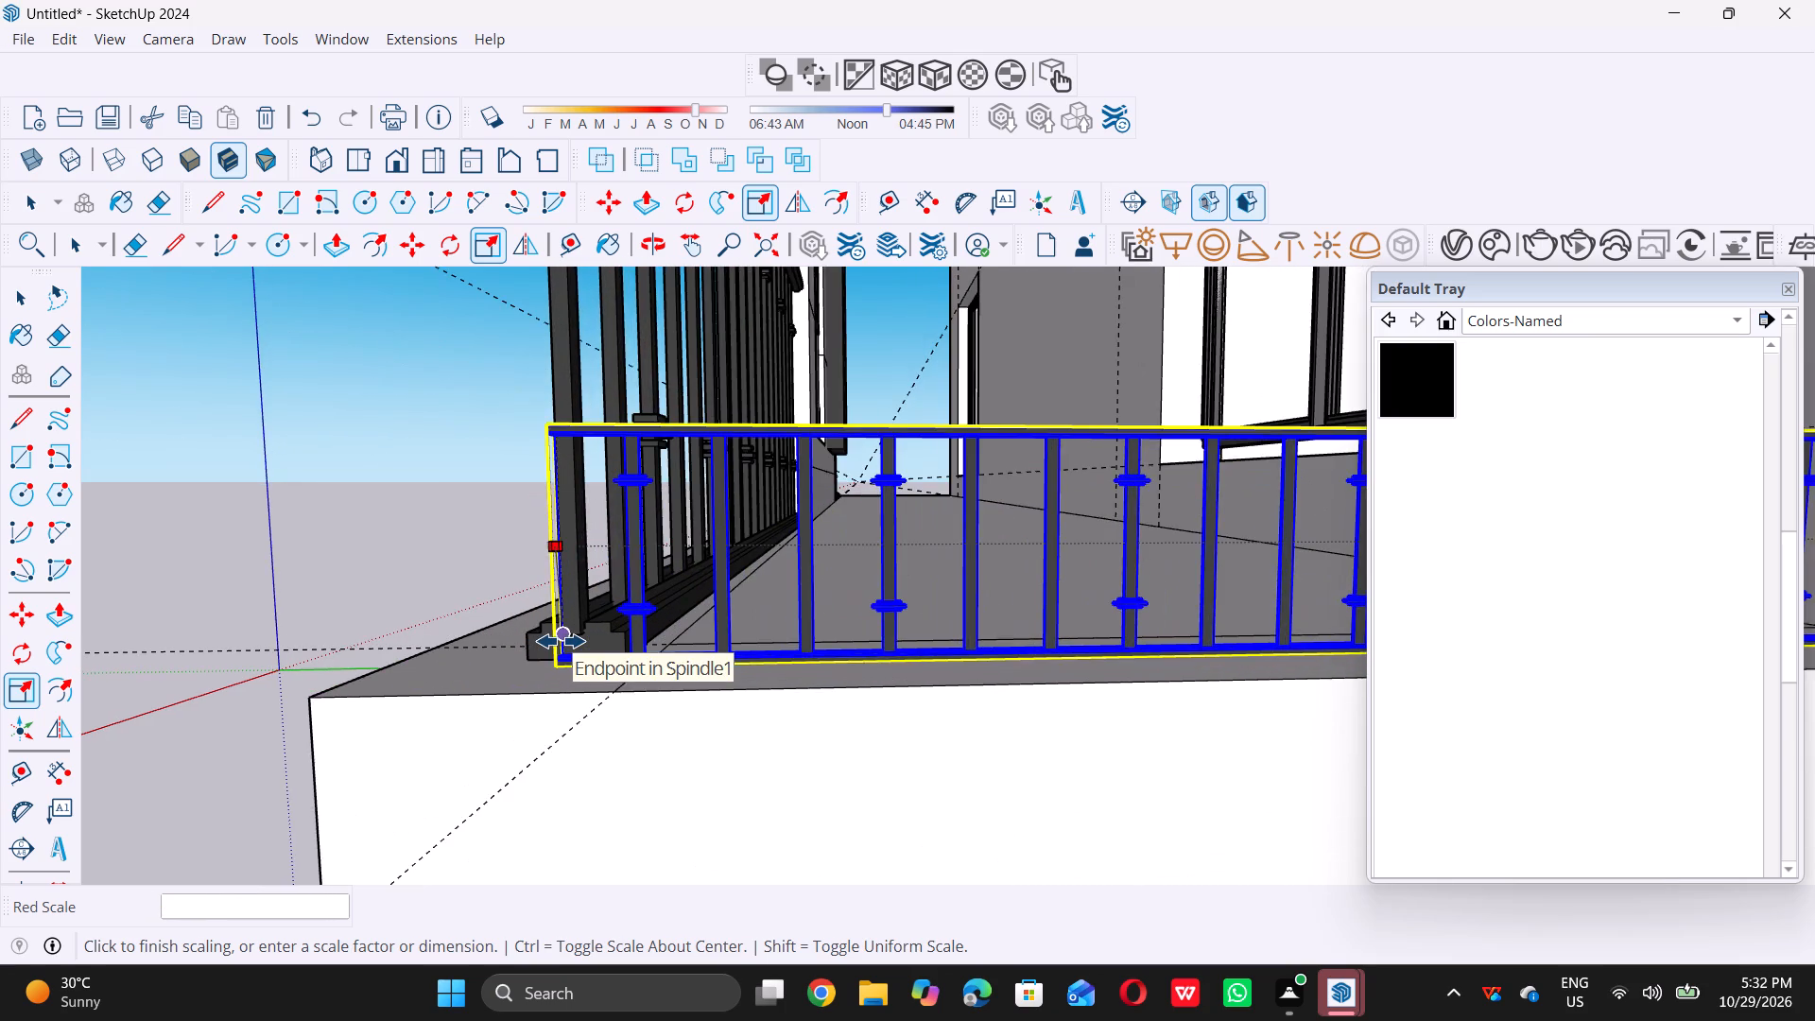
scroll(561, 641, "up", 2)
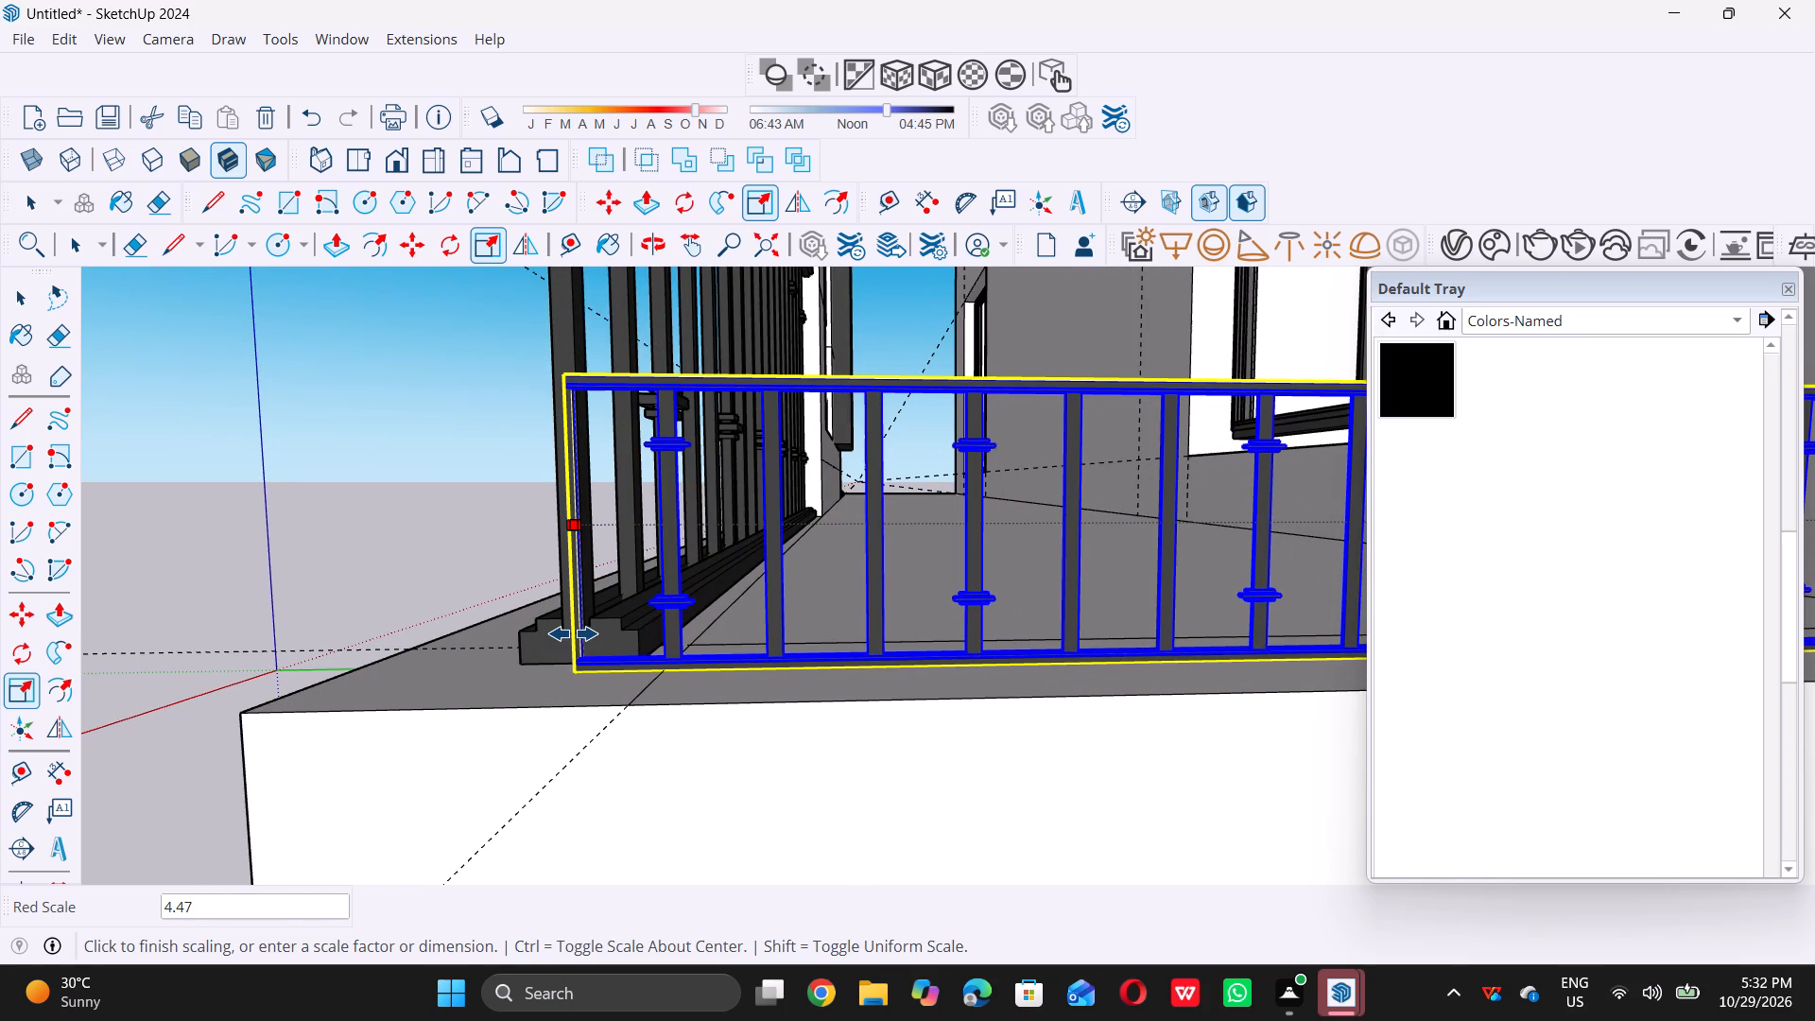
triple_click(573, 632)
key("space")
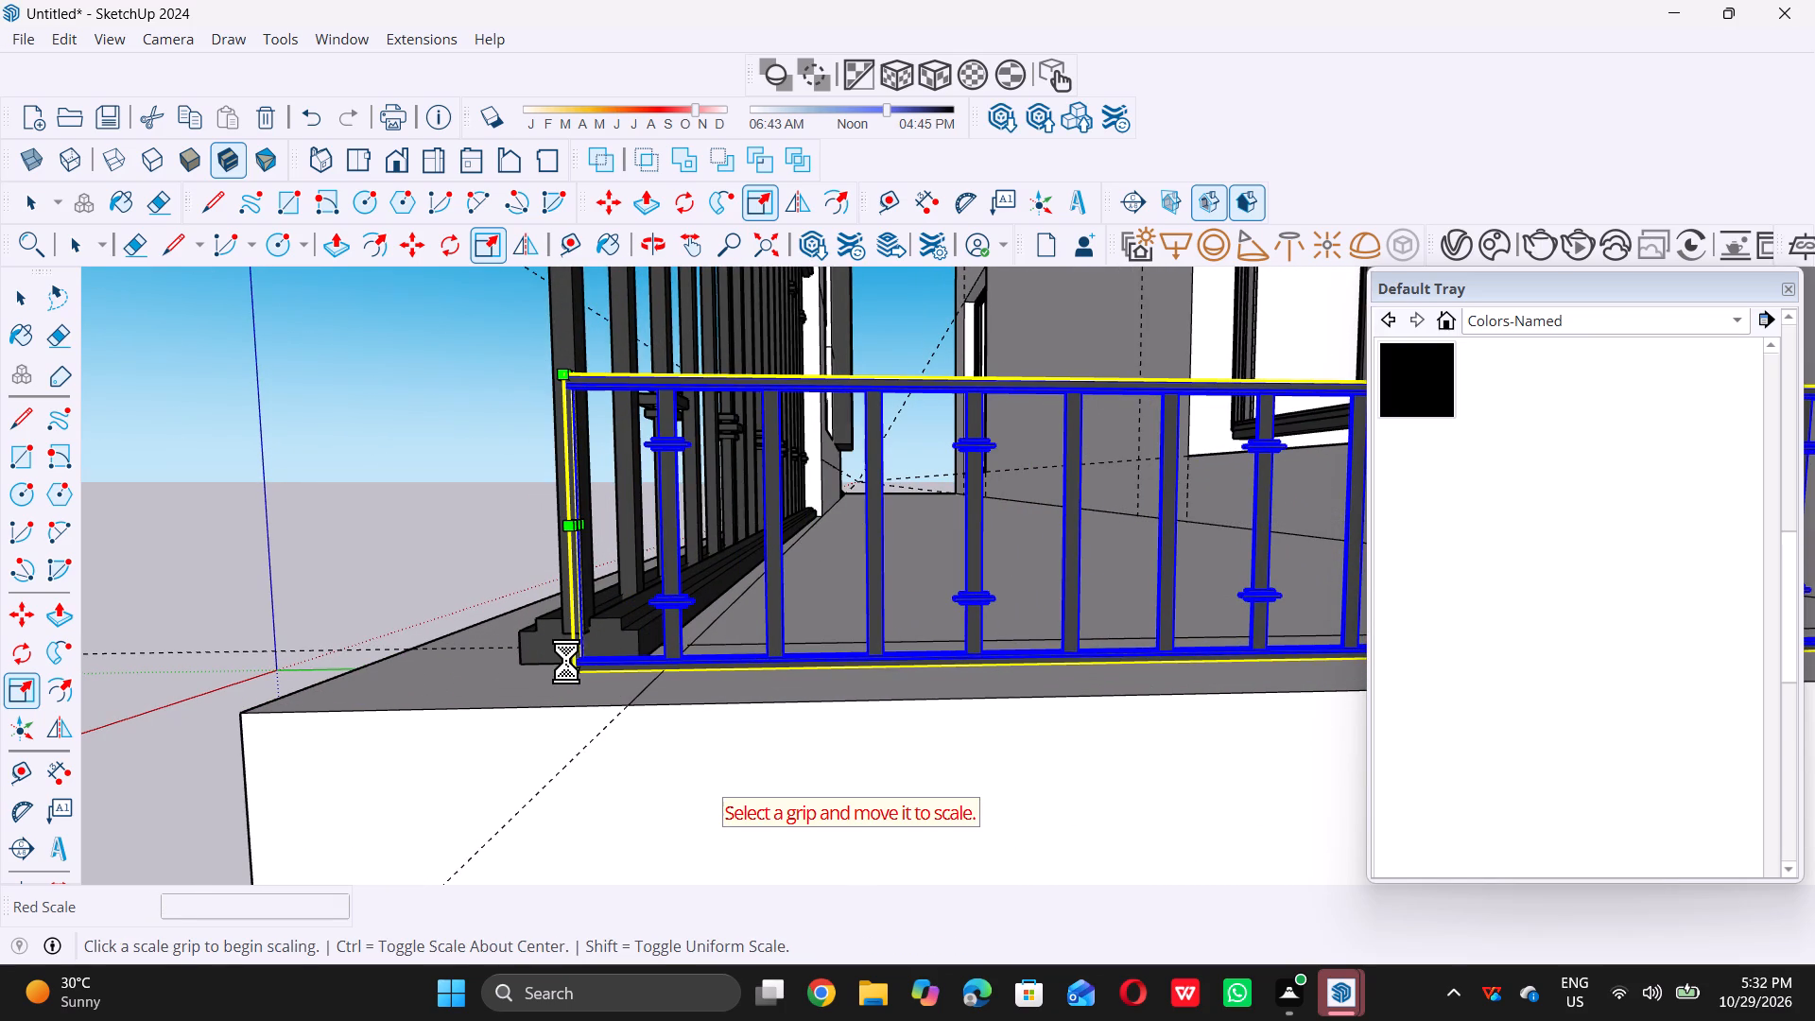
scroll(566, 664, "down", 13)
scroll(665, 637, "down", 19)
scroll(631, 691, "down", 8)
key("space")
Scale the side railing copy's height upward to the front railing's top-rail endpoint, a factor of about 4.55, and deselect it.
scroll(637, 684, "down", 6)
scroll(717, 683, "down", 9)
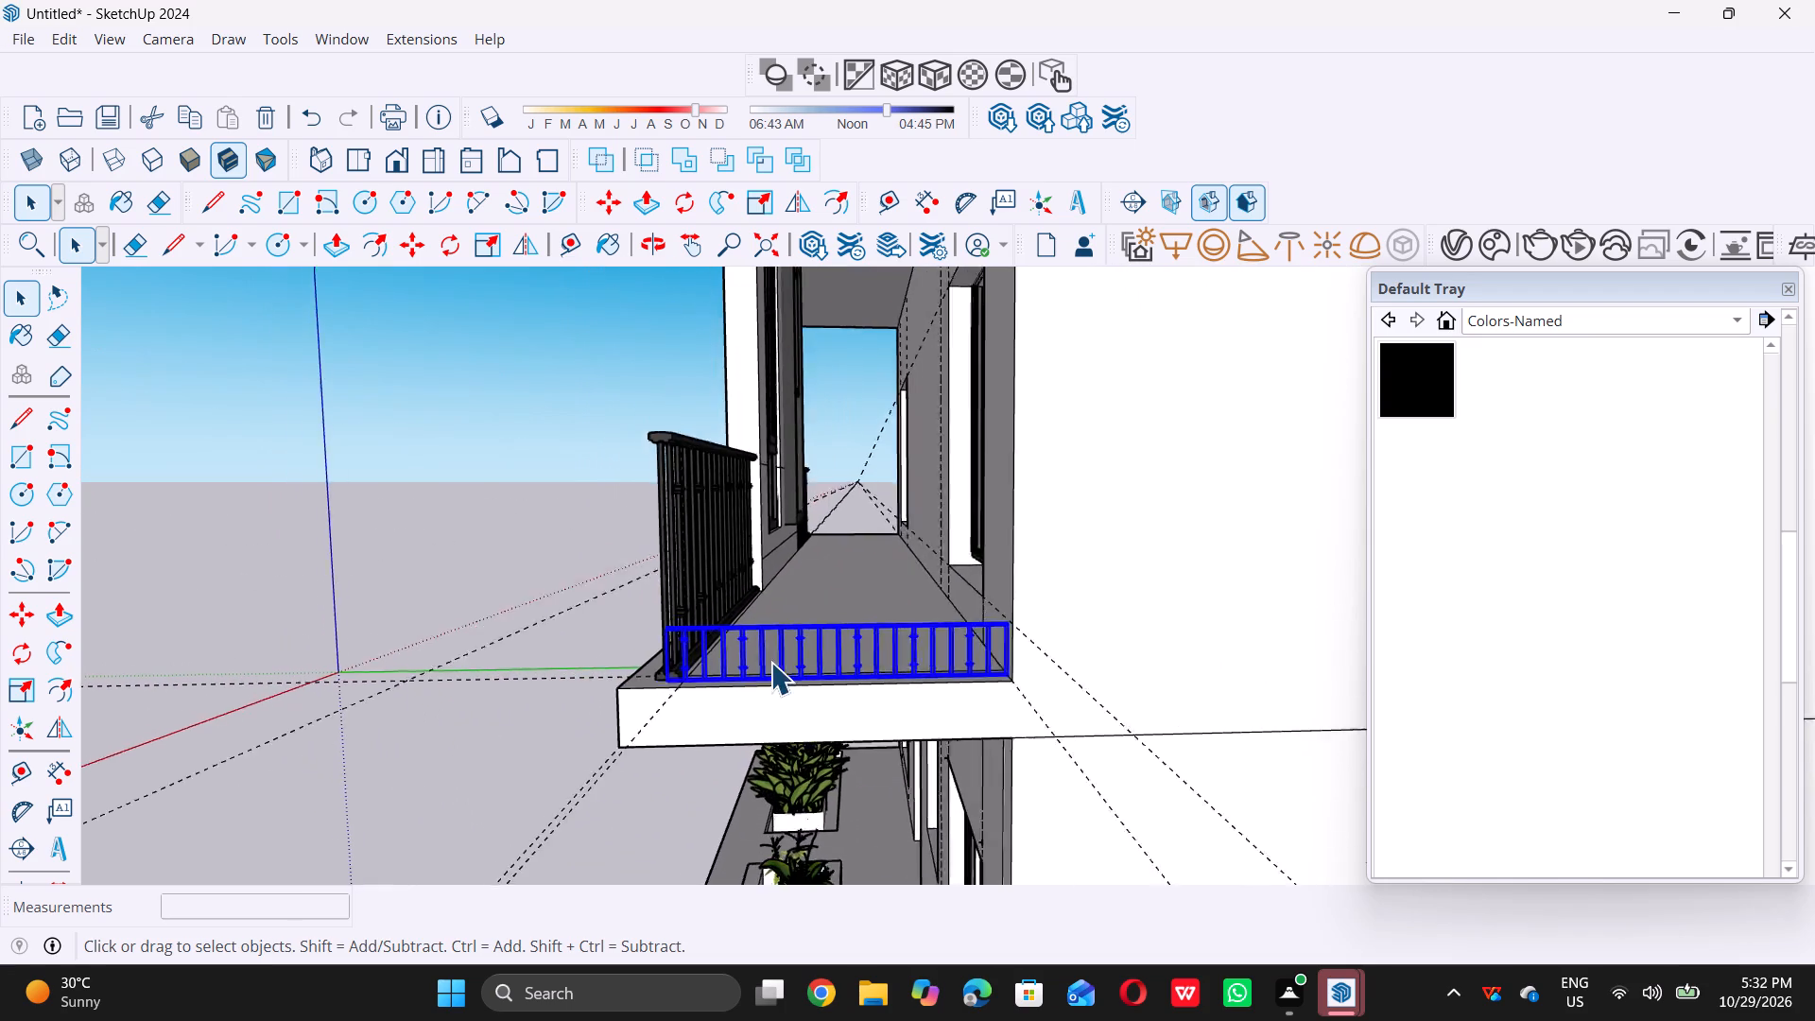
scroll(770, 662, "down", 20)
scroll(770, 662, "down", 1)
middle_click_drag(521, 752, 769, 757)
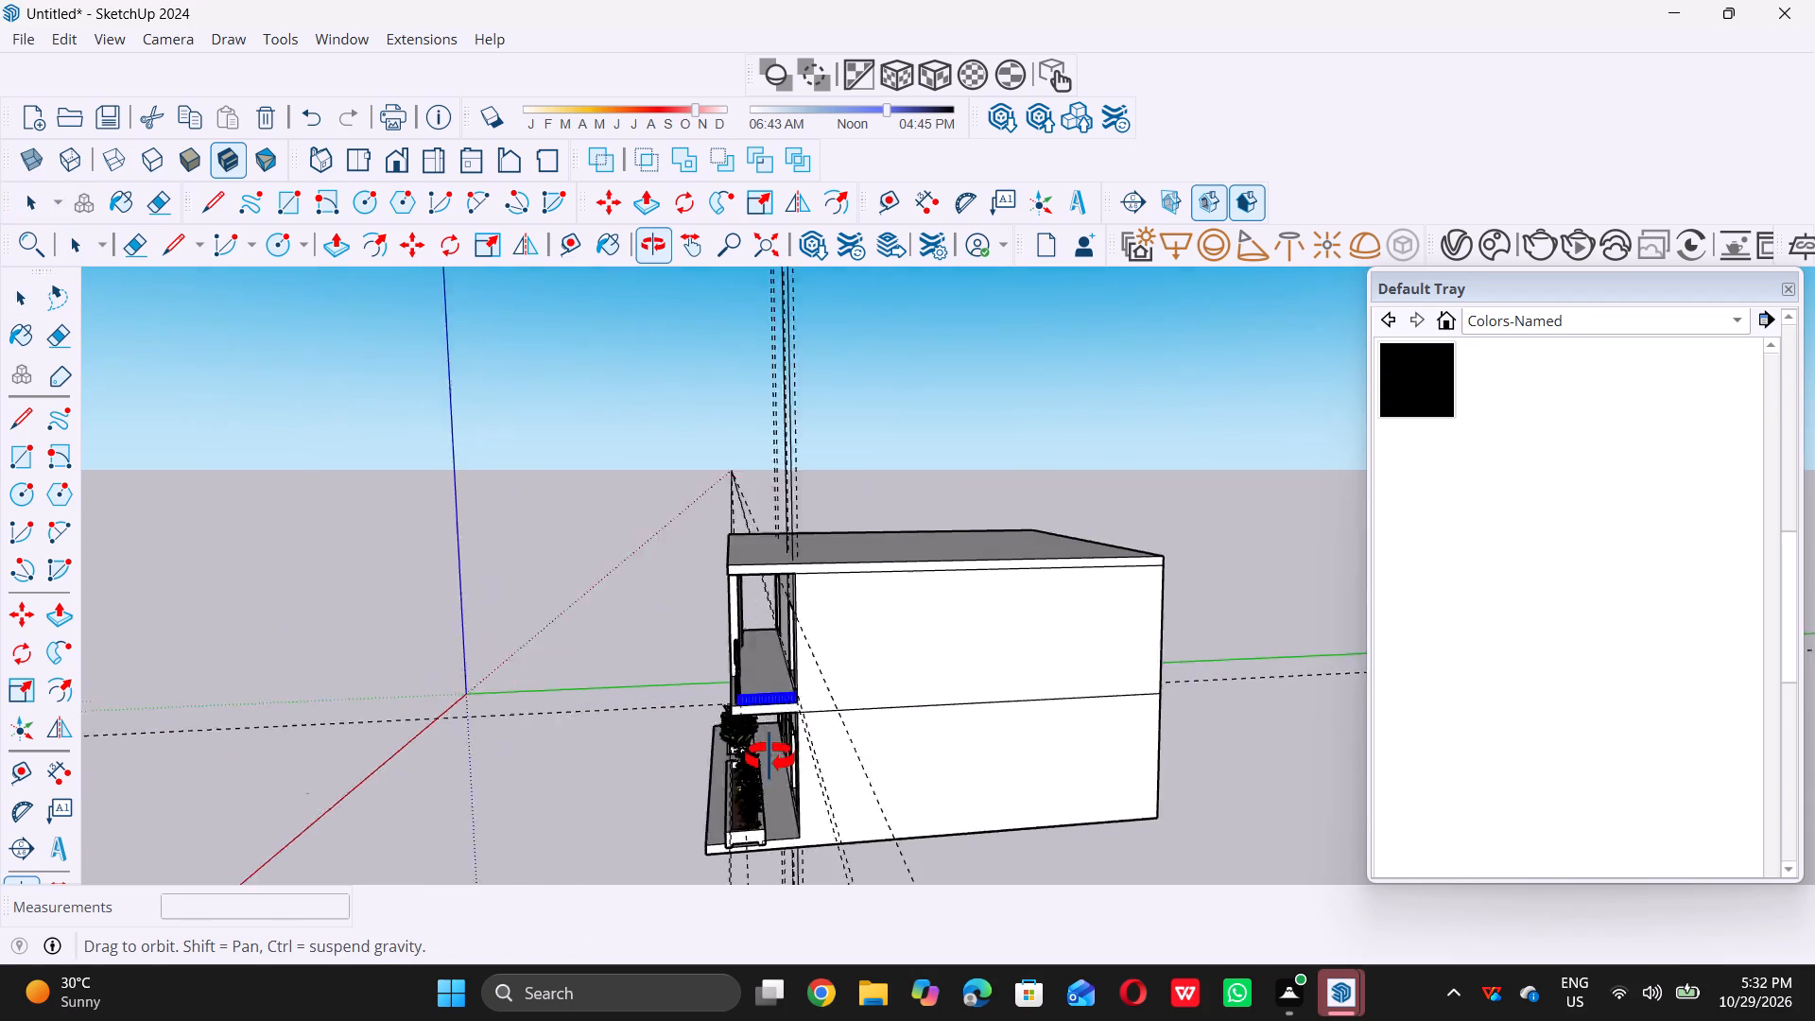
middle_click_drag(769, 757, 841, 767)
scroll(885, 728, "up", 6)
scroll(961, 693, "up", 8)
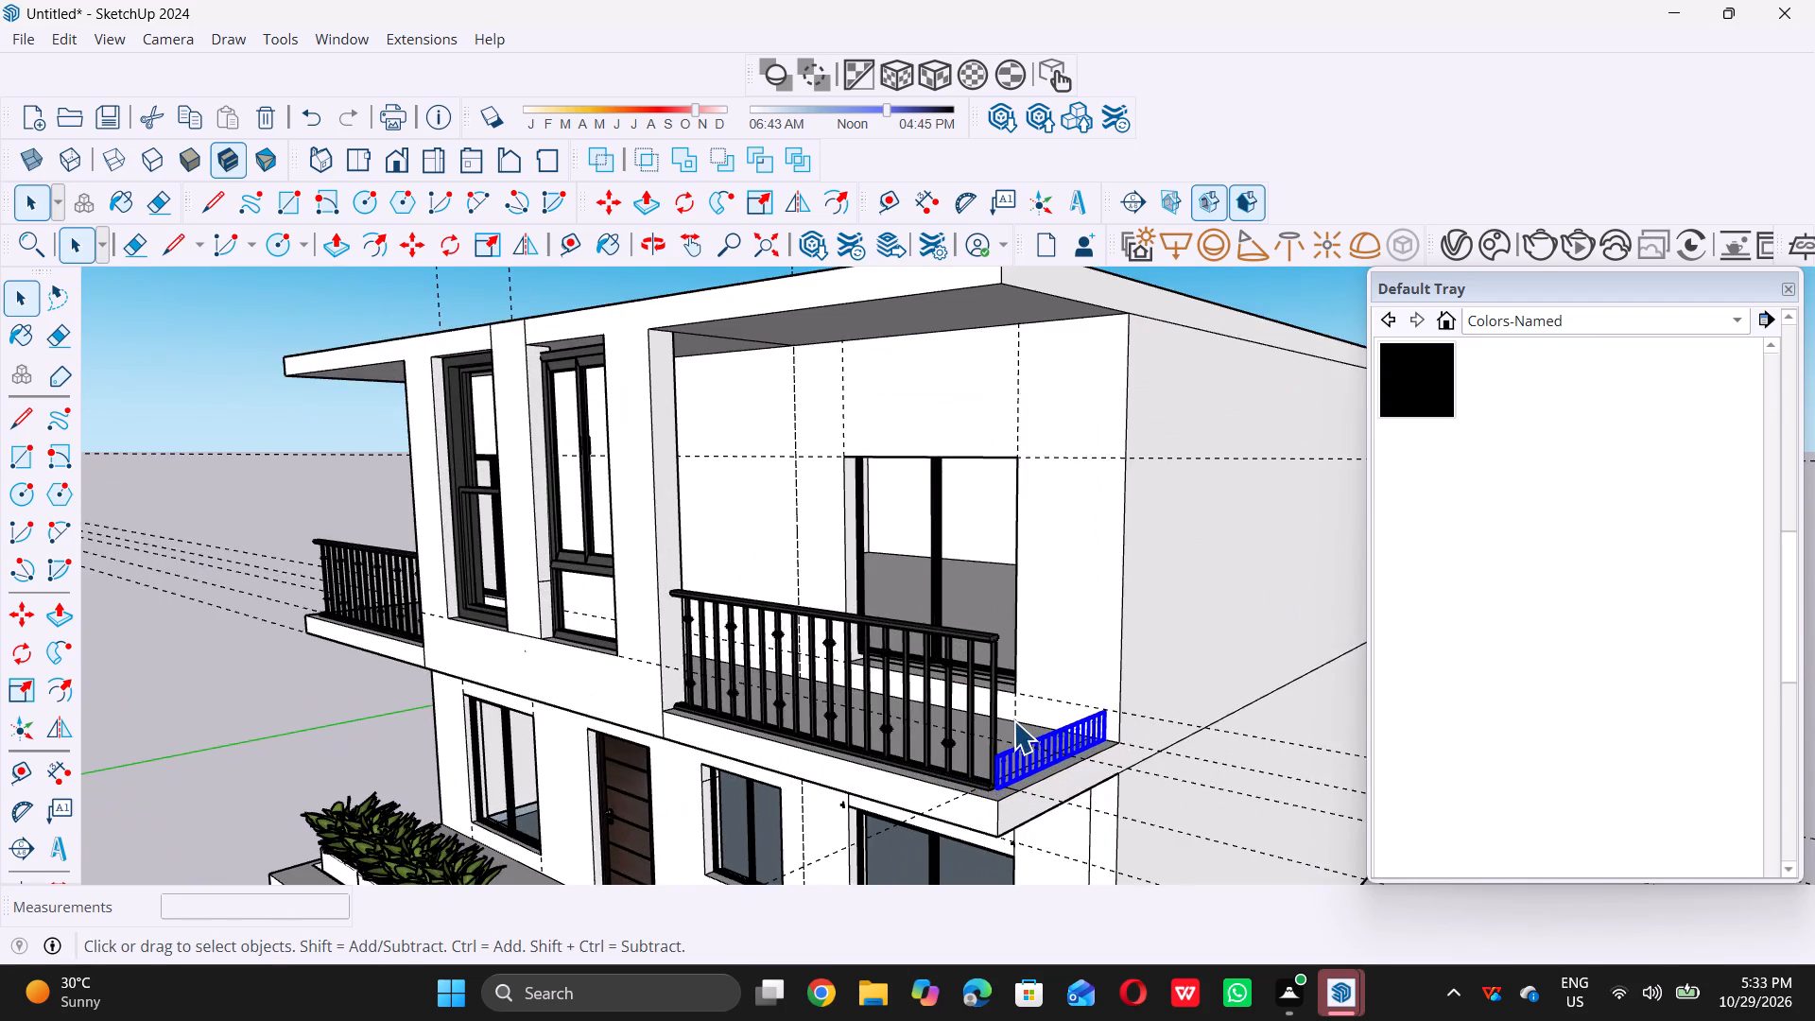
scroll(1013, 720, "up", 3)
scroll(1013, 720, "down", 10)
middle_click_drag(951, 674, 939, 722)
scroll(959, 753, "up", 8)
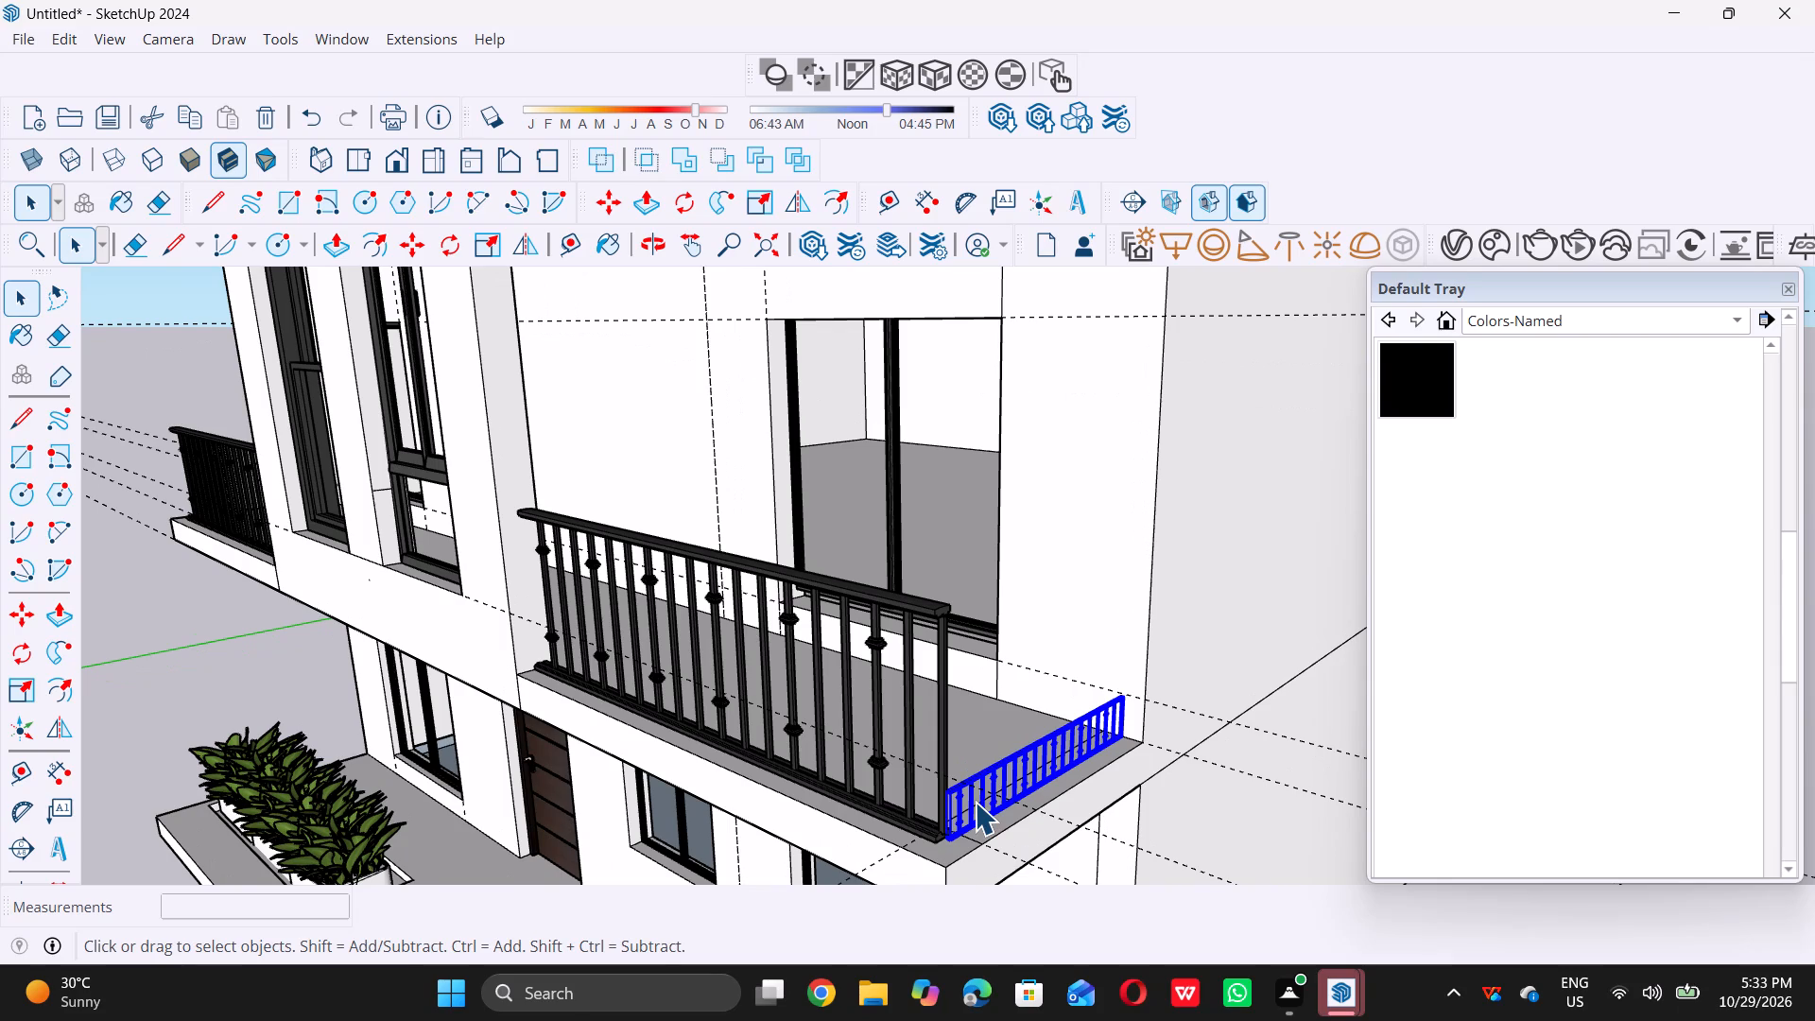
key("s")
scroll(1010, 762, "up", 10)
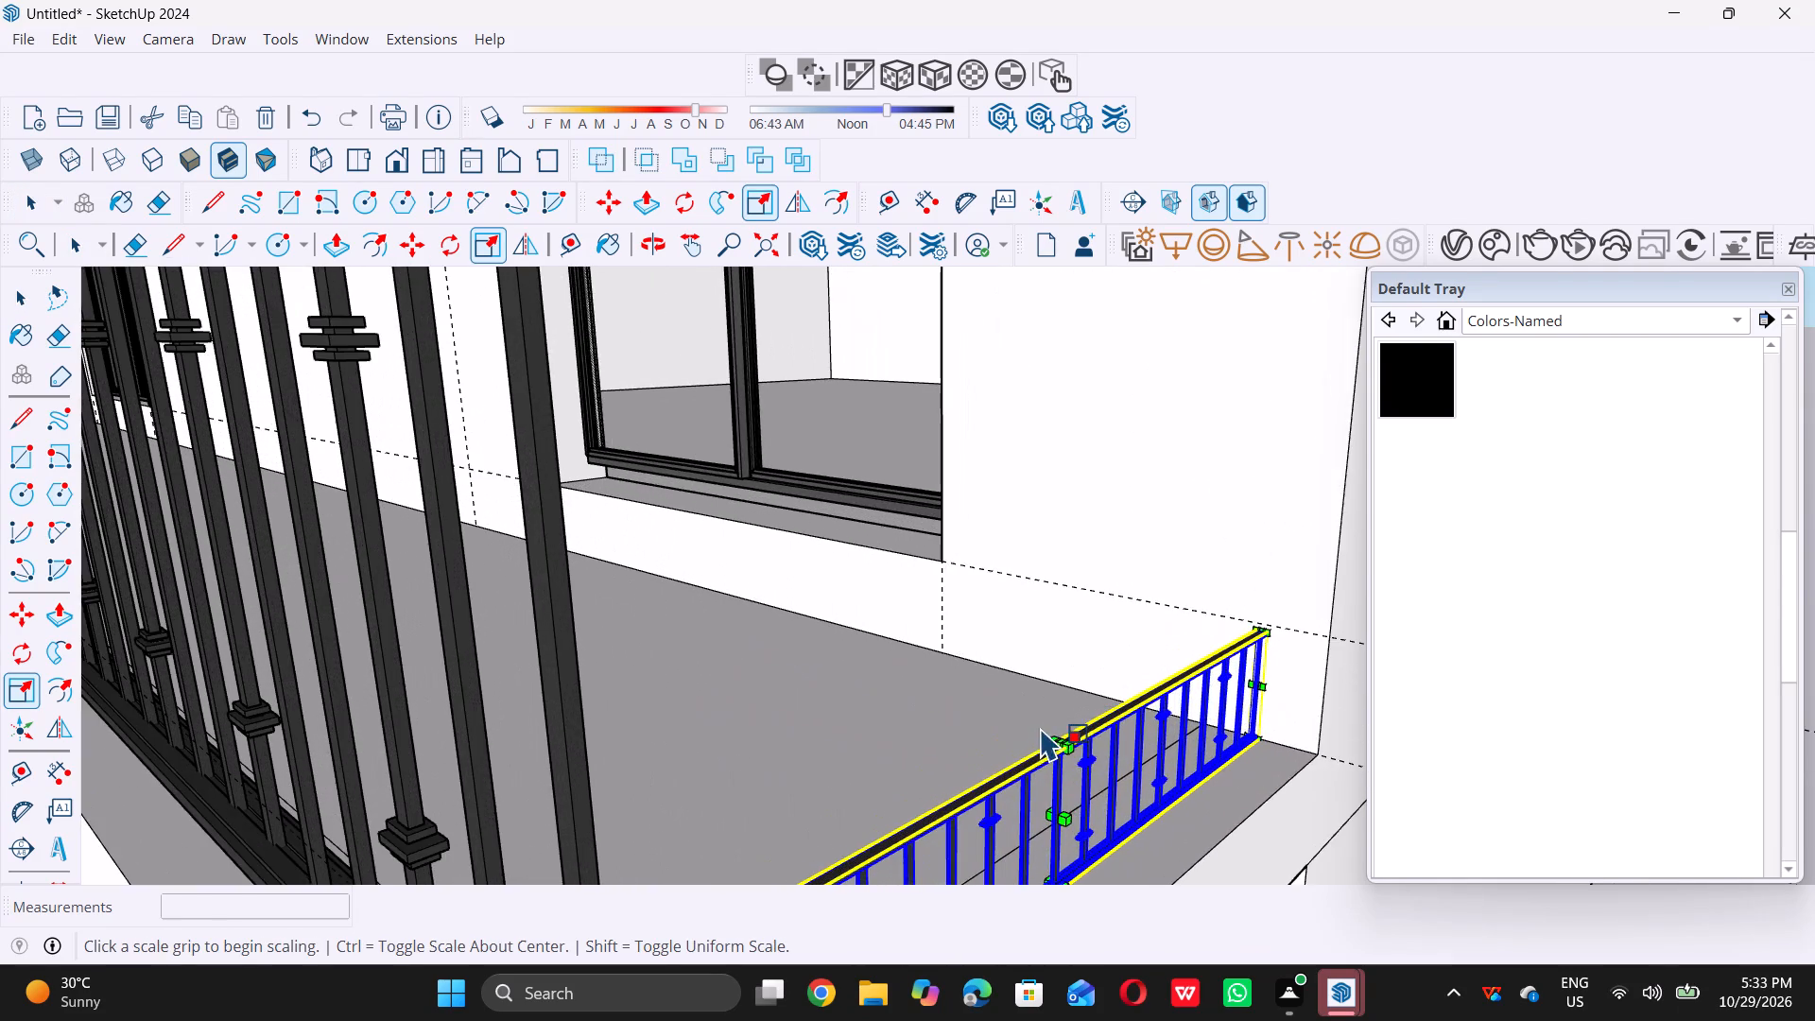
scroll(1044, 736, "up", 6)
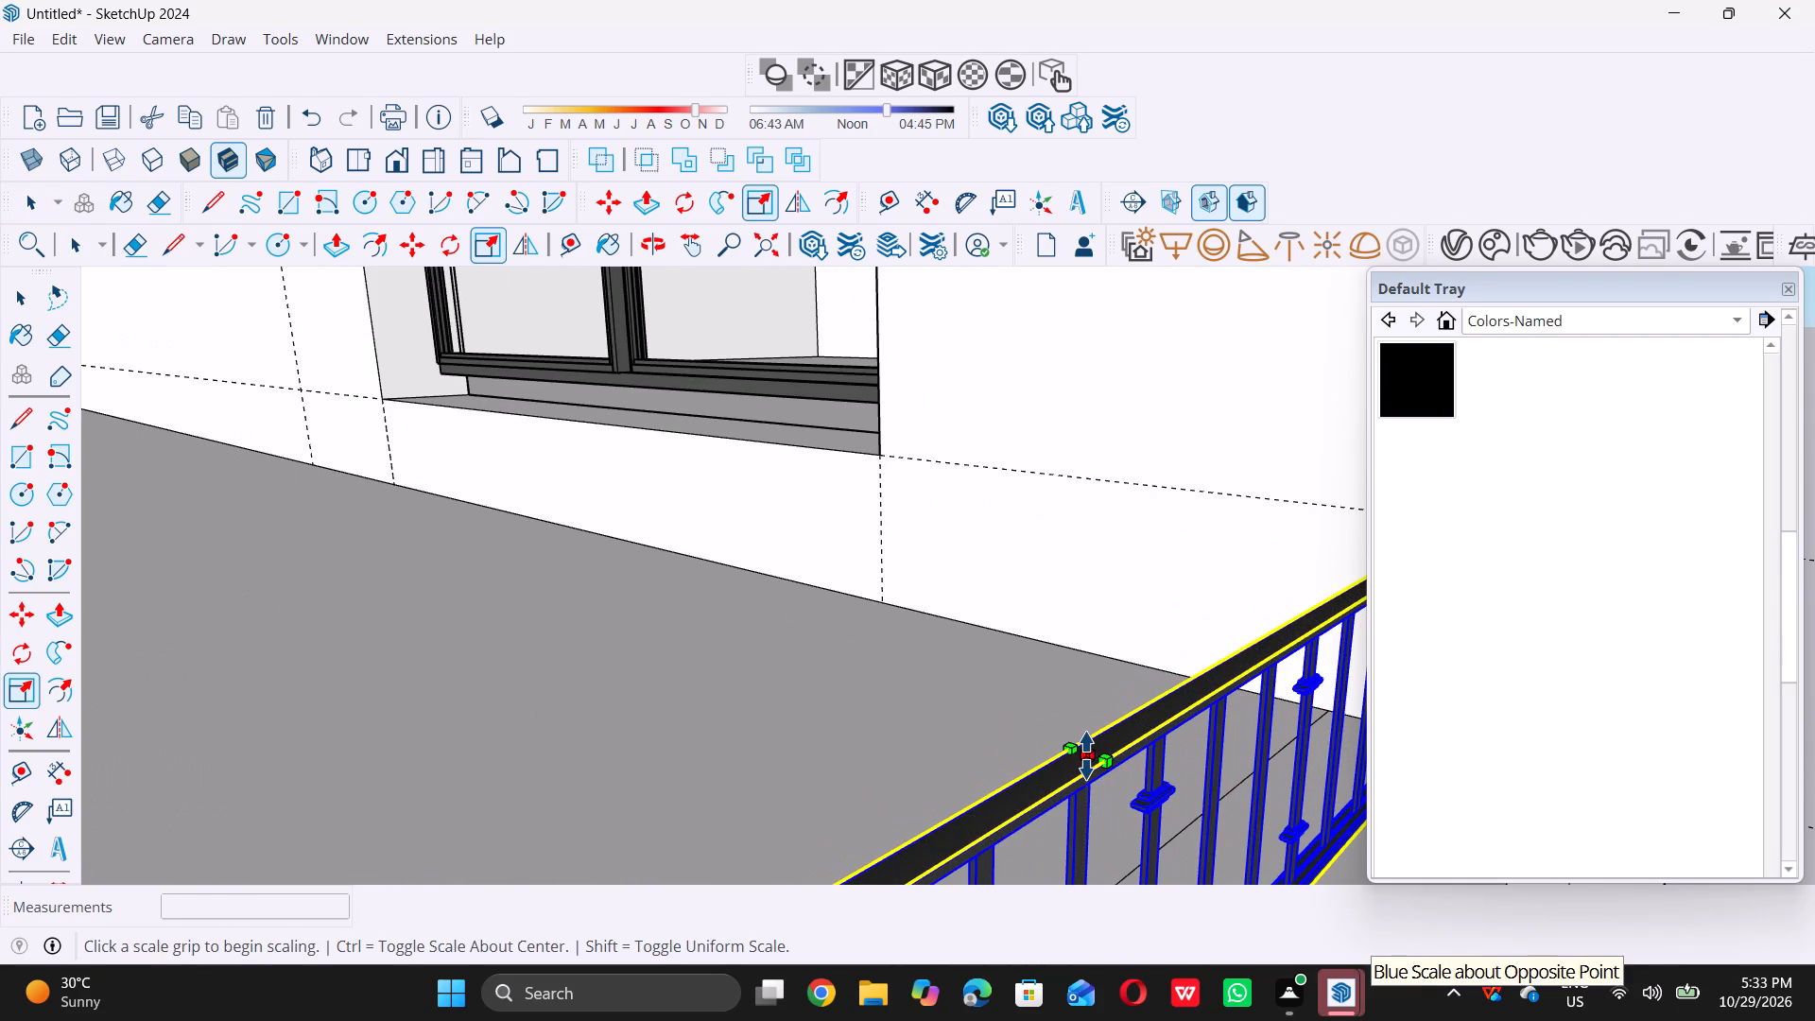
double_click(1086, 755)
scroll(1086, 755, "down", 18)
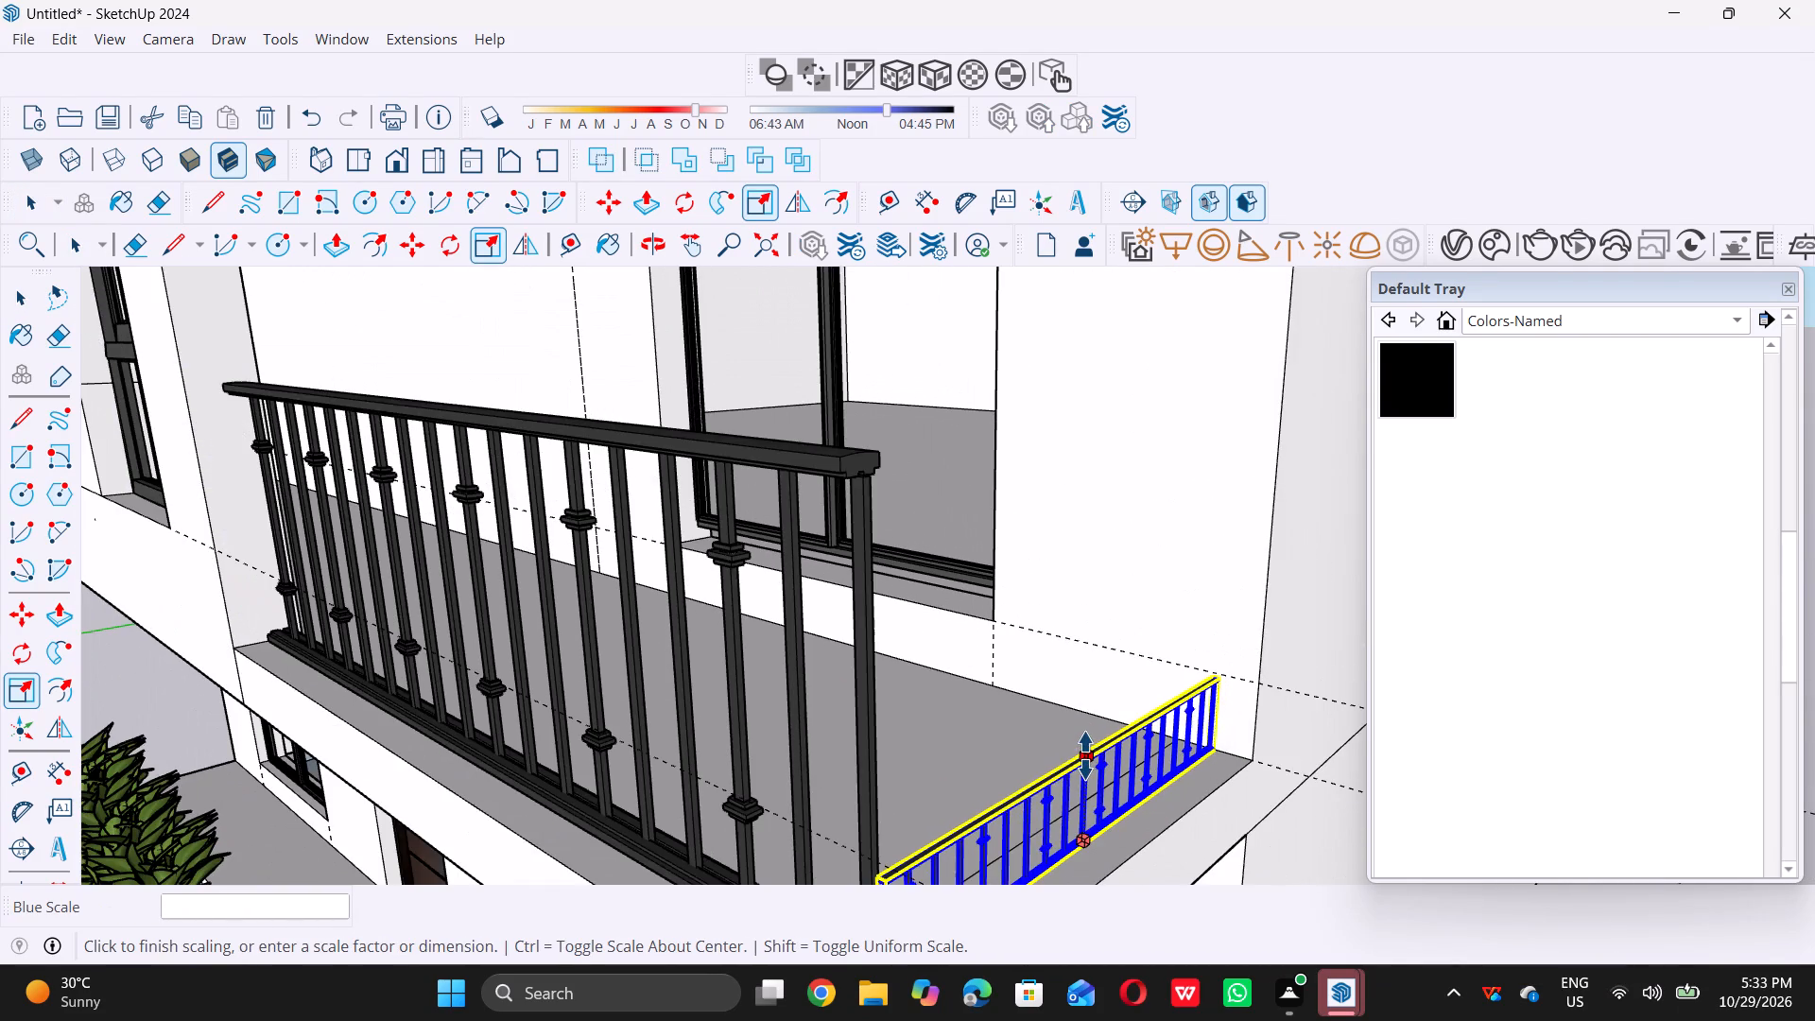
scroll(1085, 755, "down", 1)
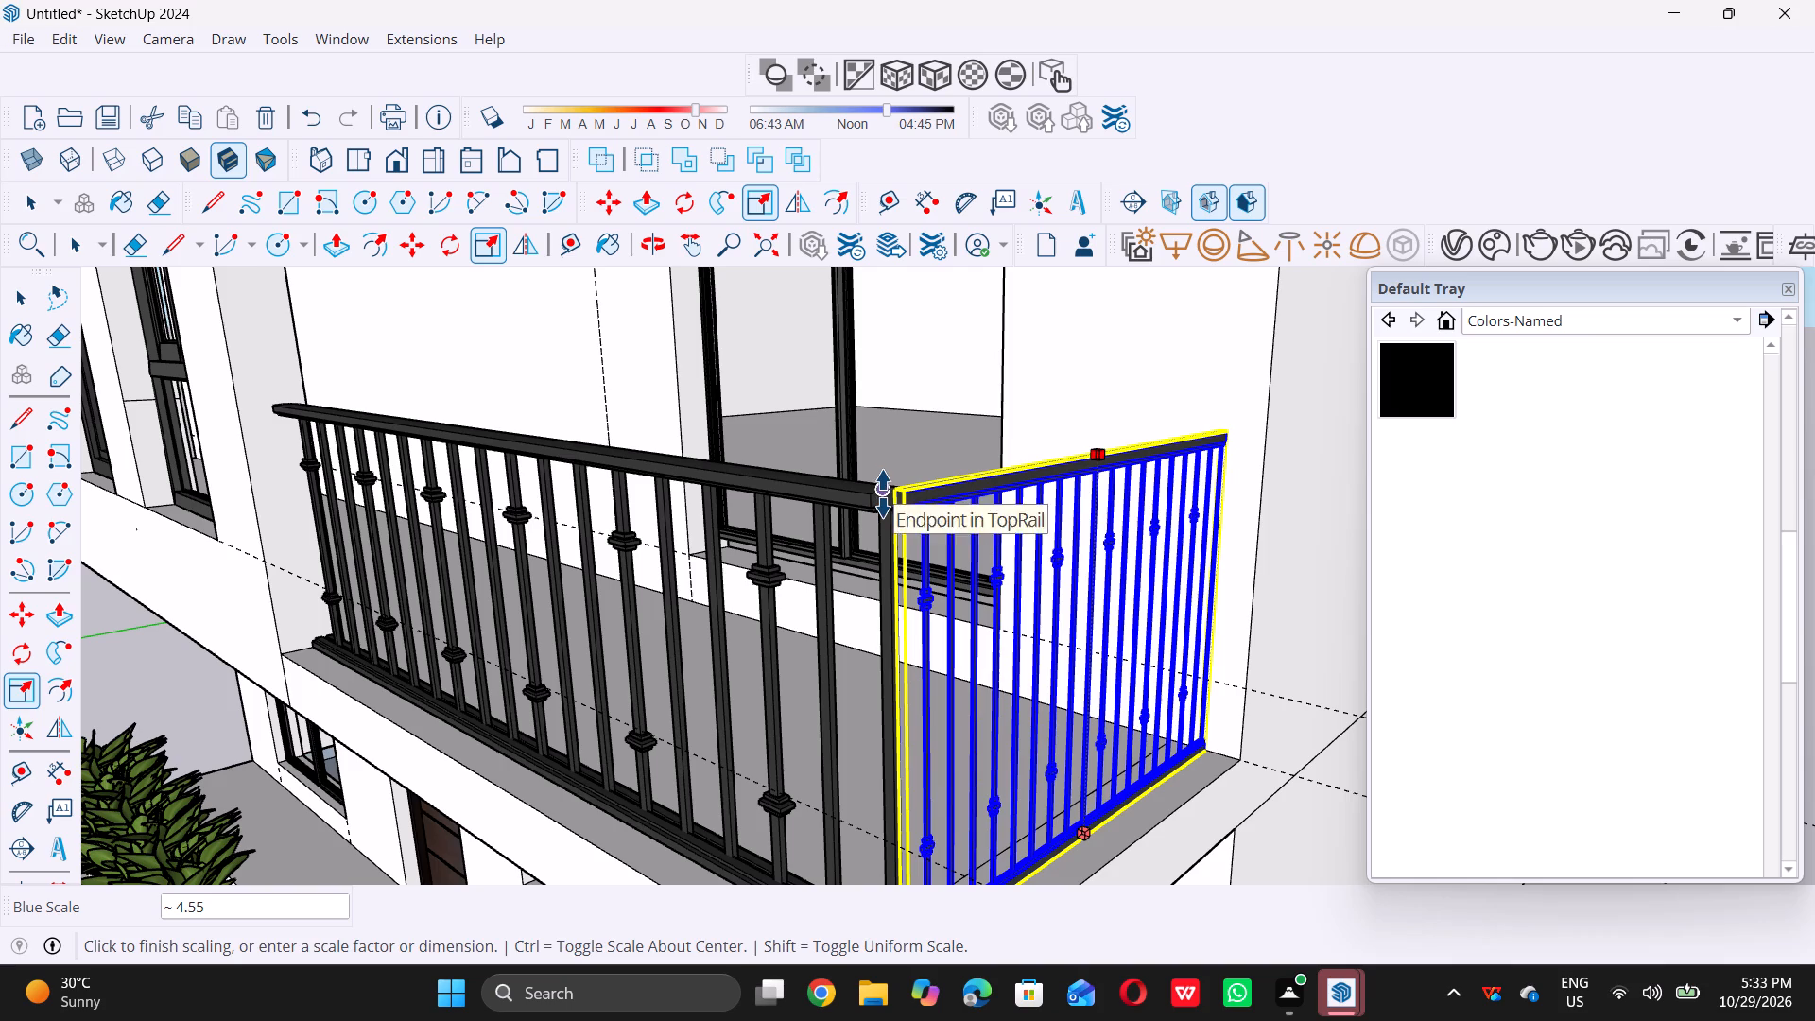
left_click(883, 493)
key("space")
scroll(885, 494, "down", 4)
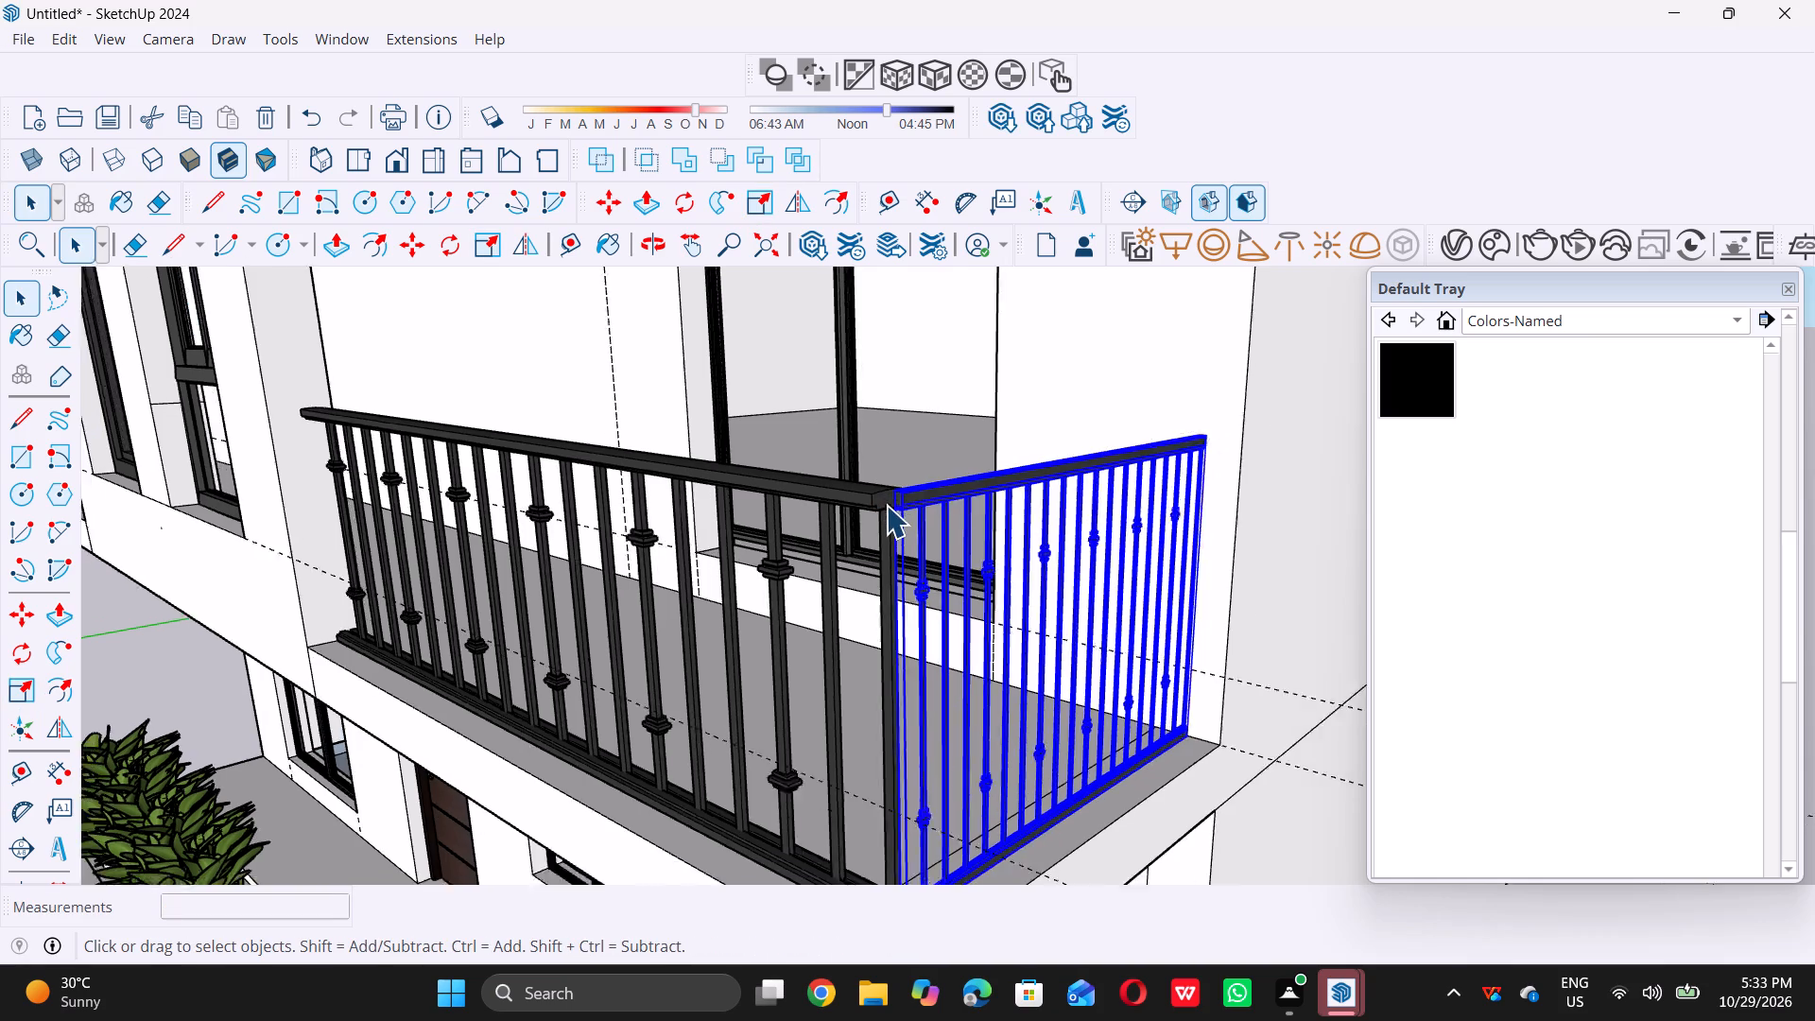
scroll(886, 505, "down", 20)
scroll(886, 505, "down", 3)
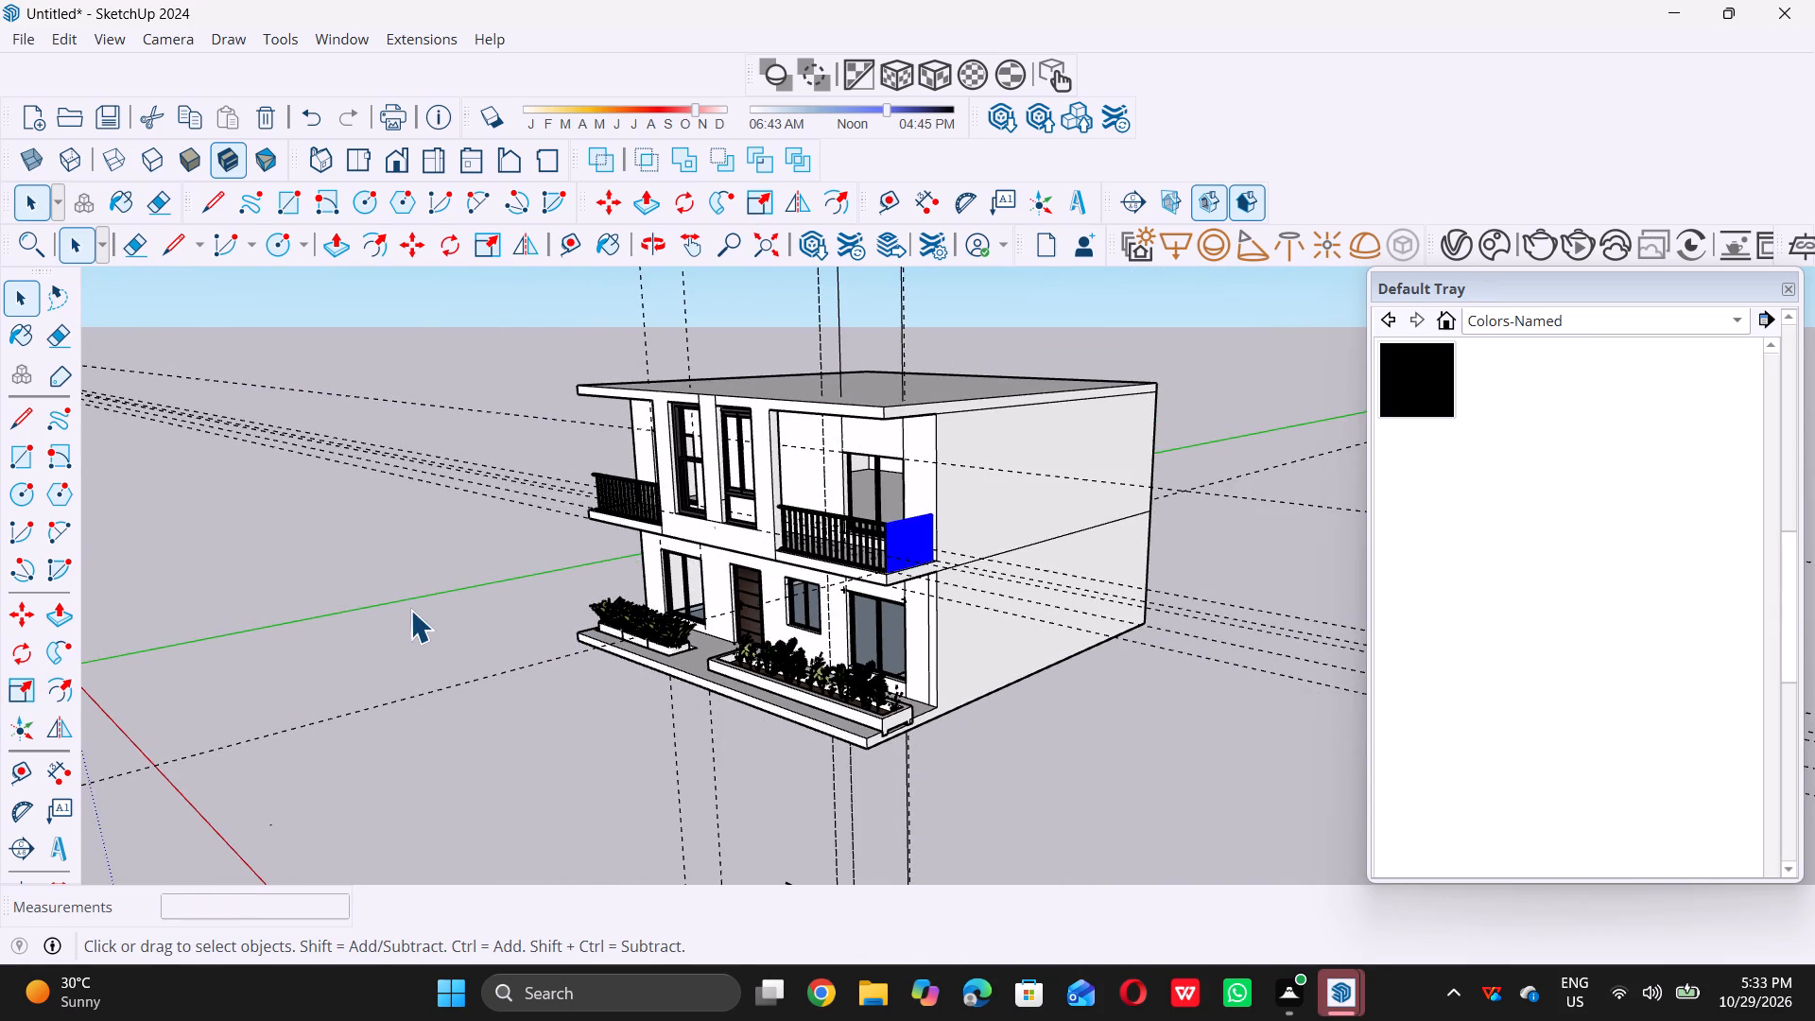
triple_click(411, 610)
Examine how the resized side railing meets the front railing and the back wall on the right balcony.
middle_click_drag(478, 565, 515, 599)
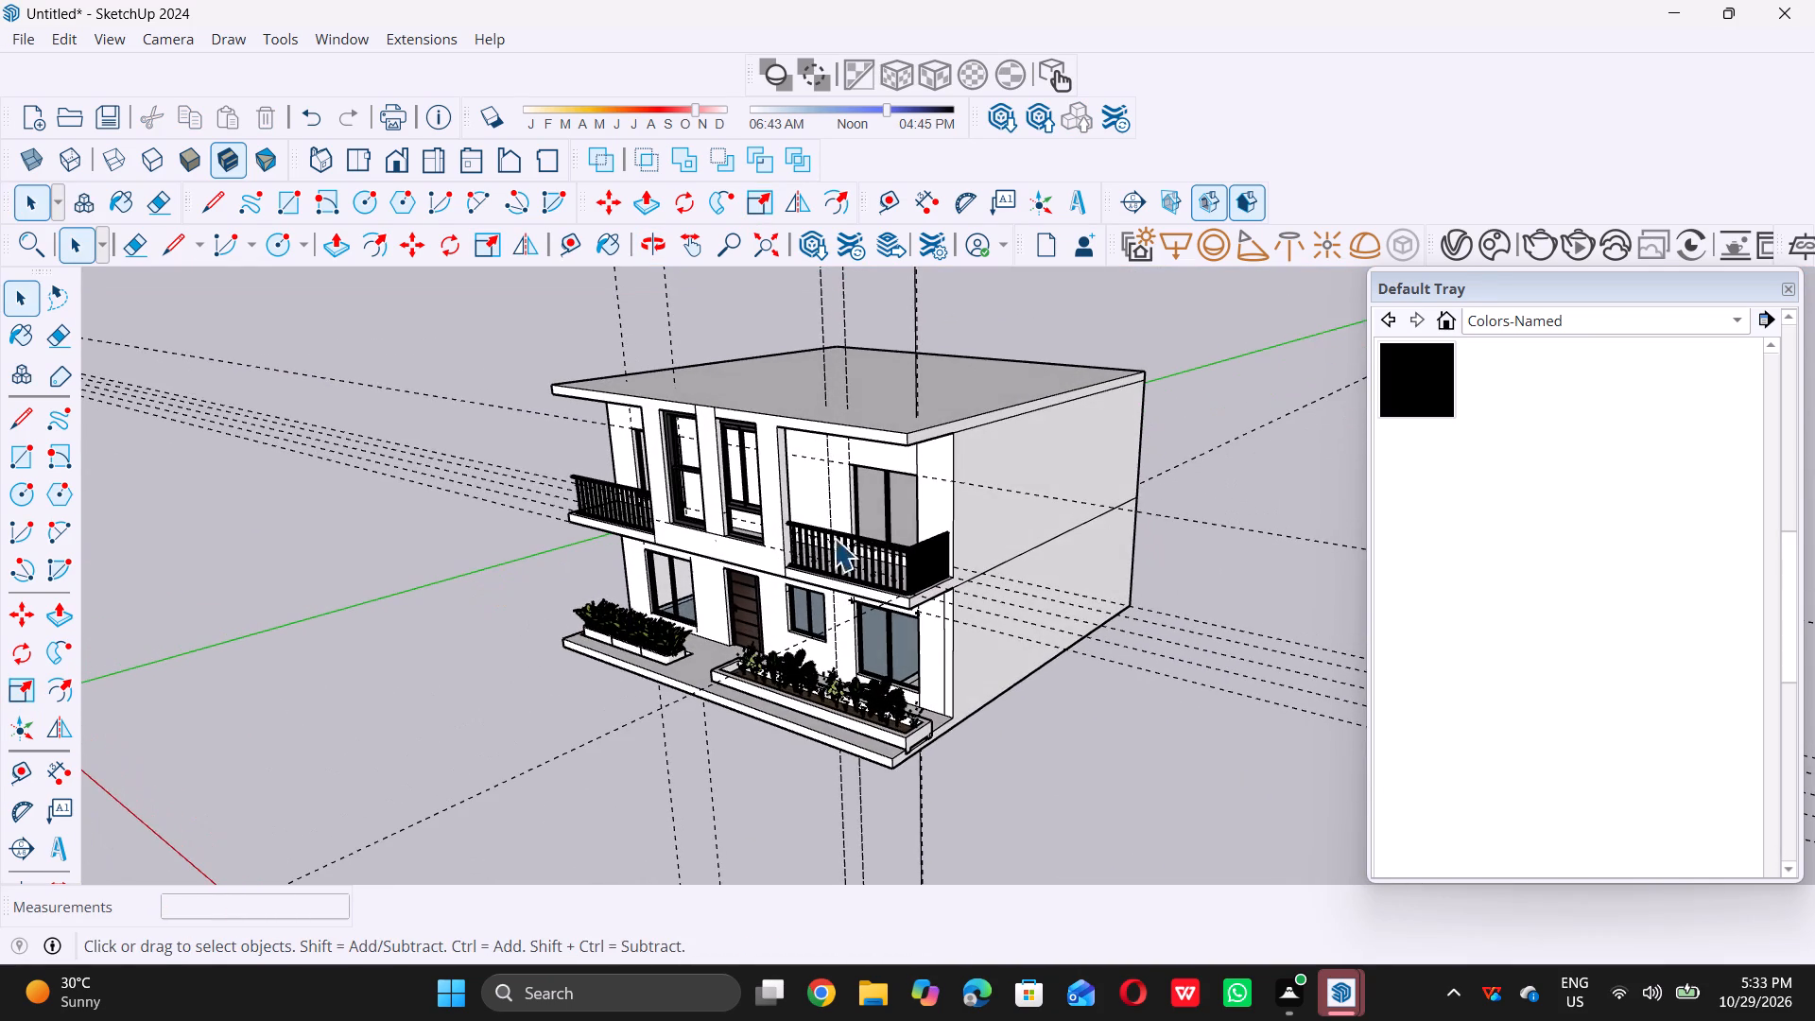
scroll(994, 538, "up", 5)
scroll(847, 557, "up", 9)
scroll(777, 678, "up", 5)
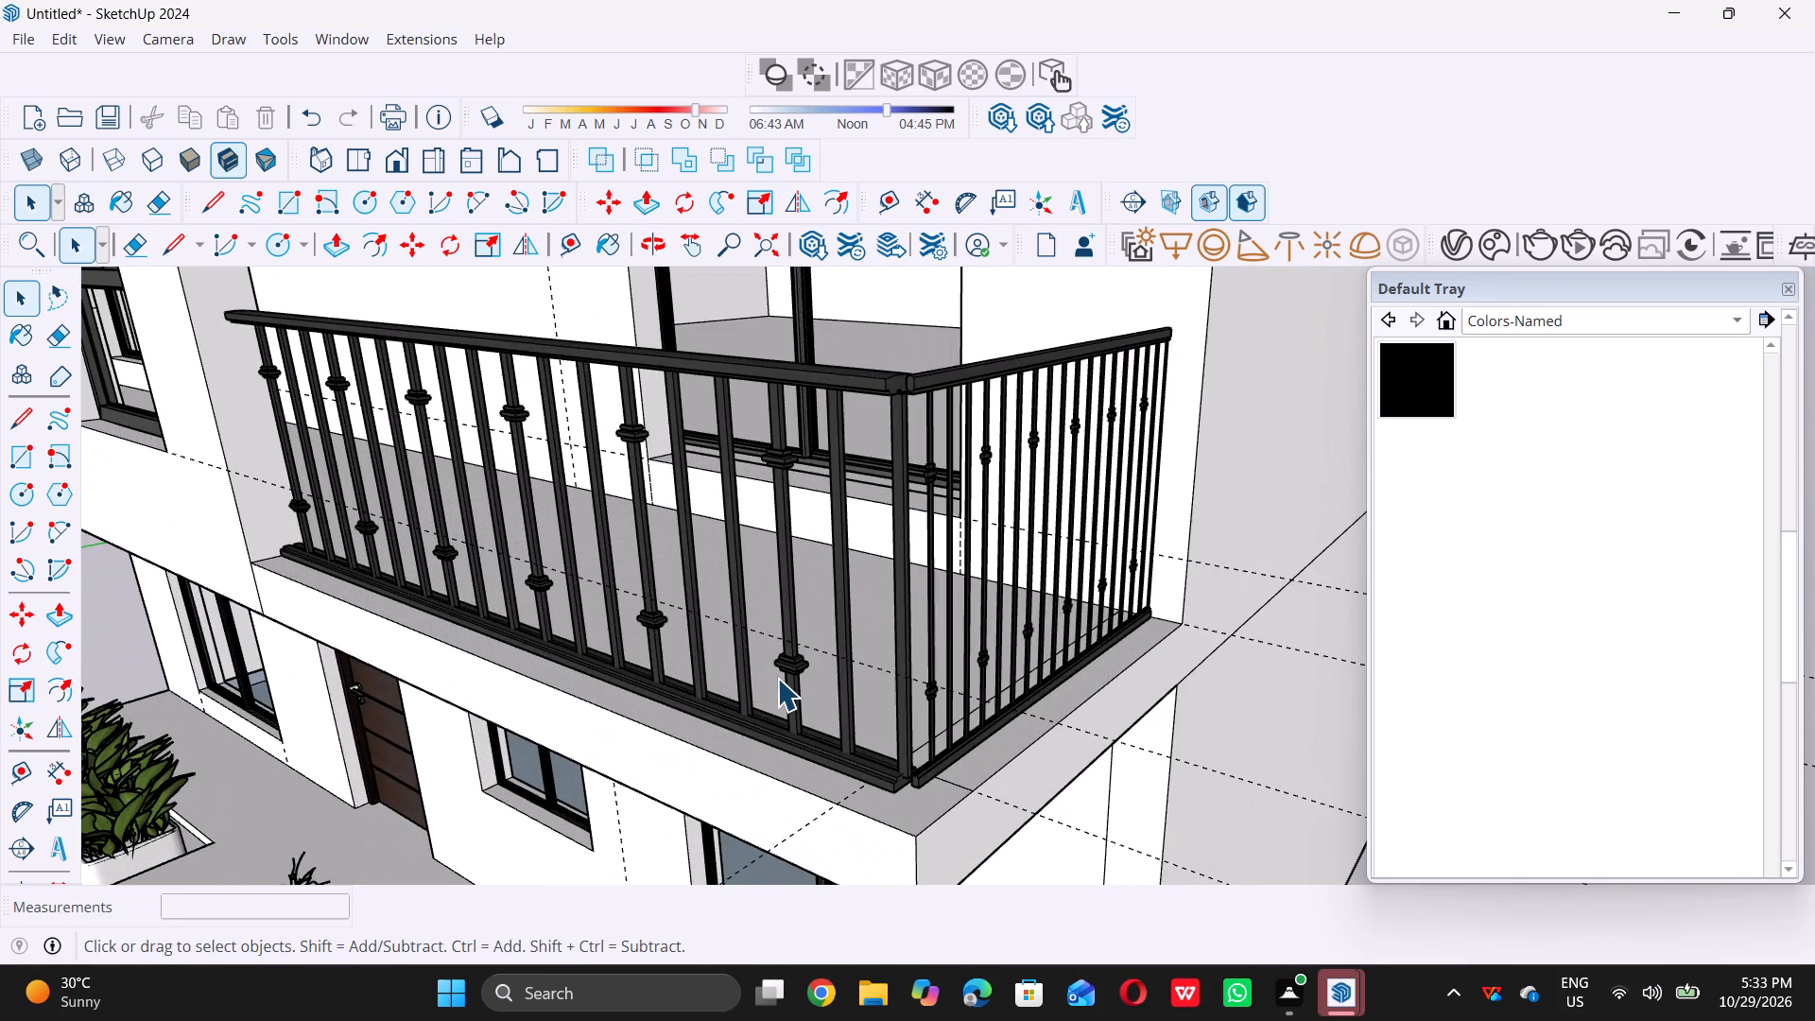
scroll(777, 678, "down", 20)
scroll(777, 678, "down", 8)
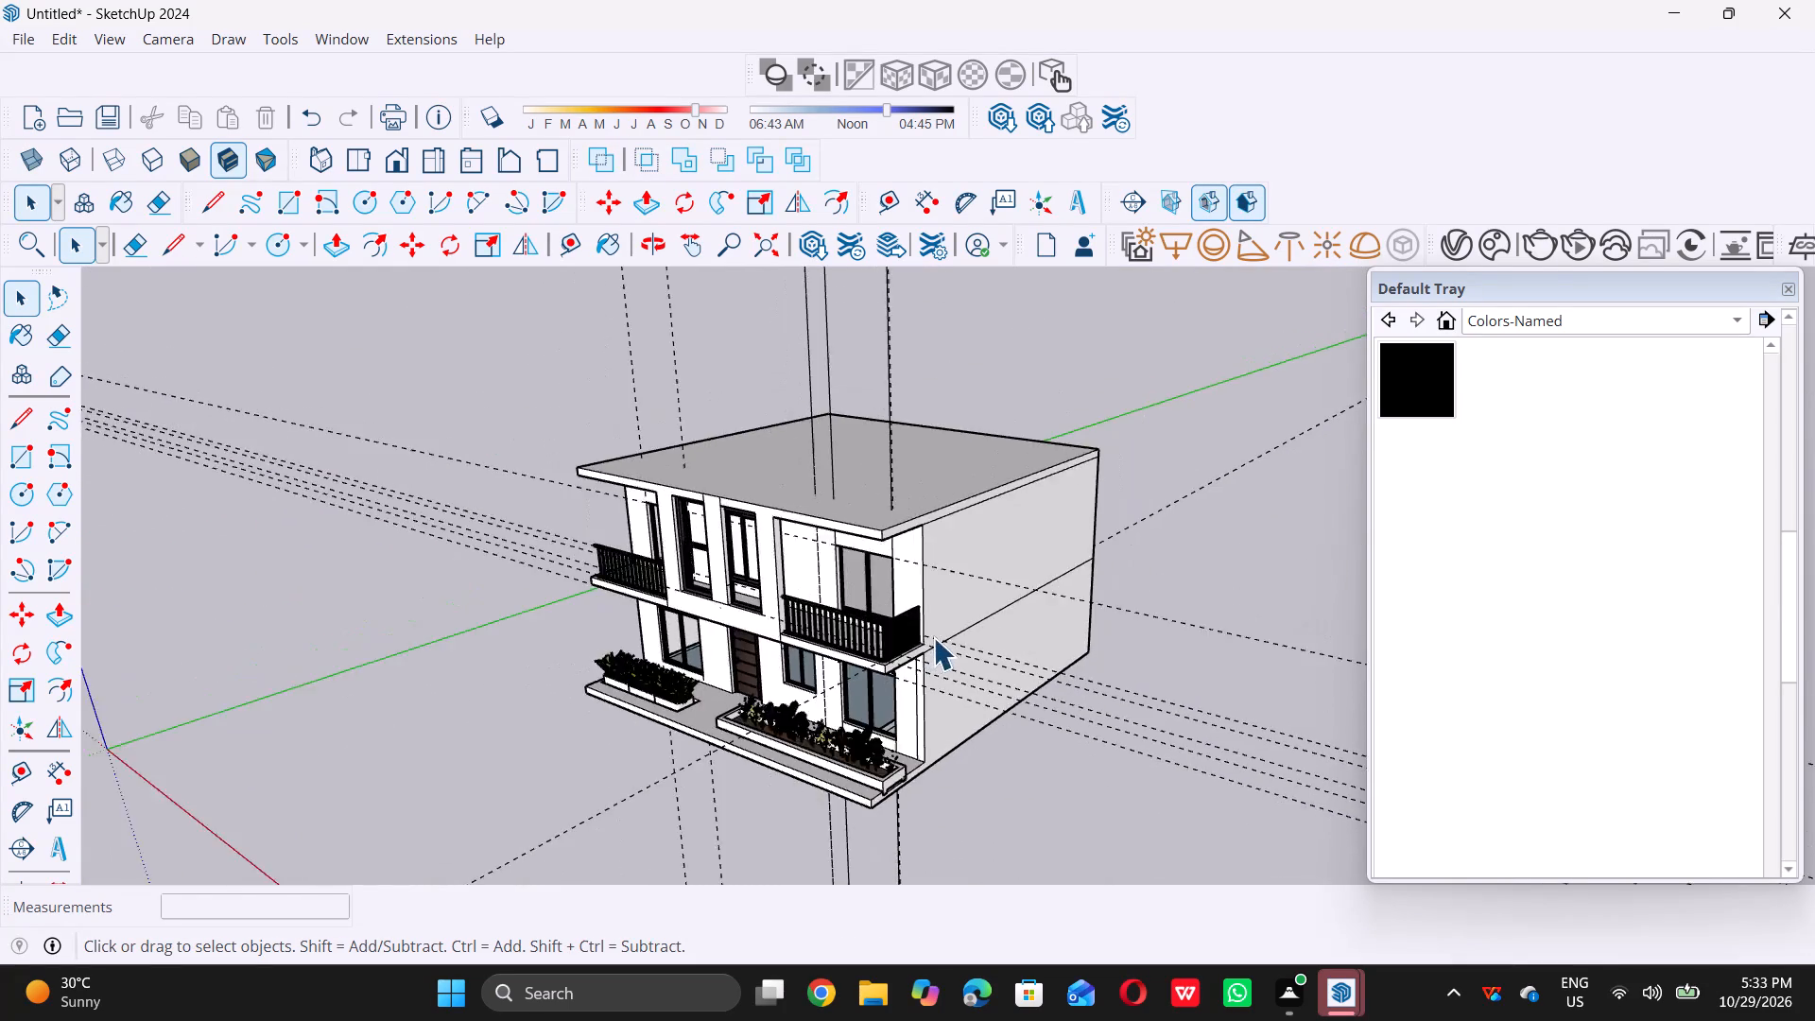
scroll(933, 637, "down", 10)
middle_click_drag(727, 633, 752, 687)
Select the resized side railing on the right balcony.
scroll(752, 687, "up", 1)
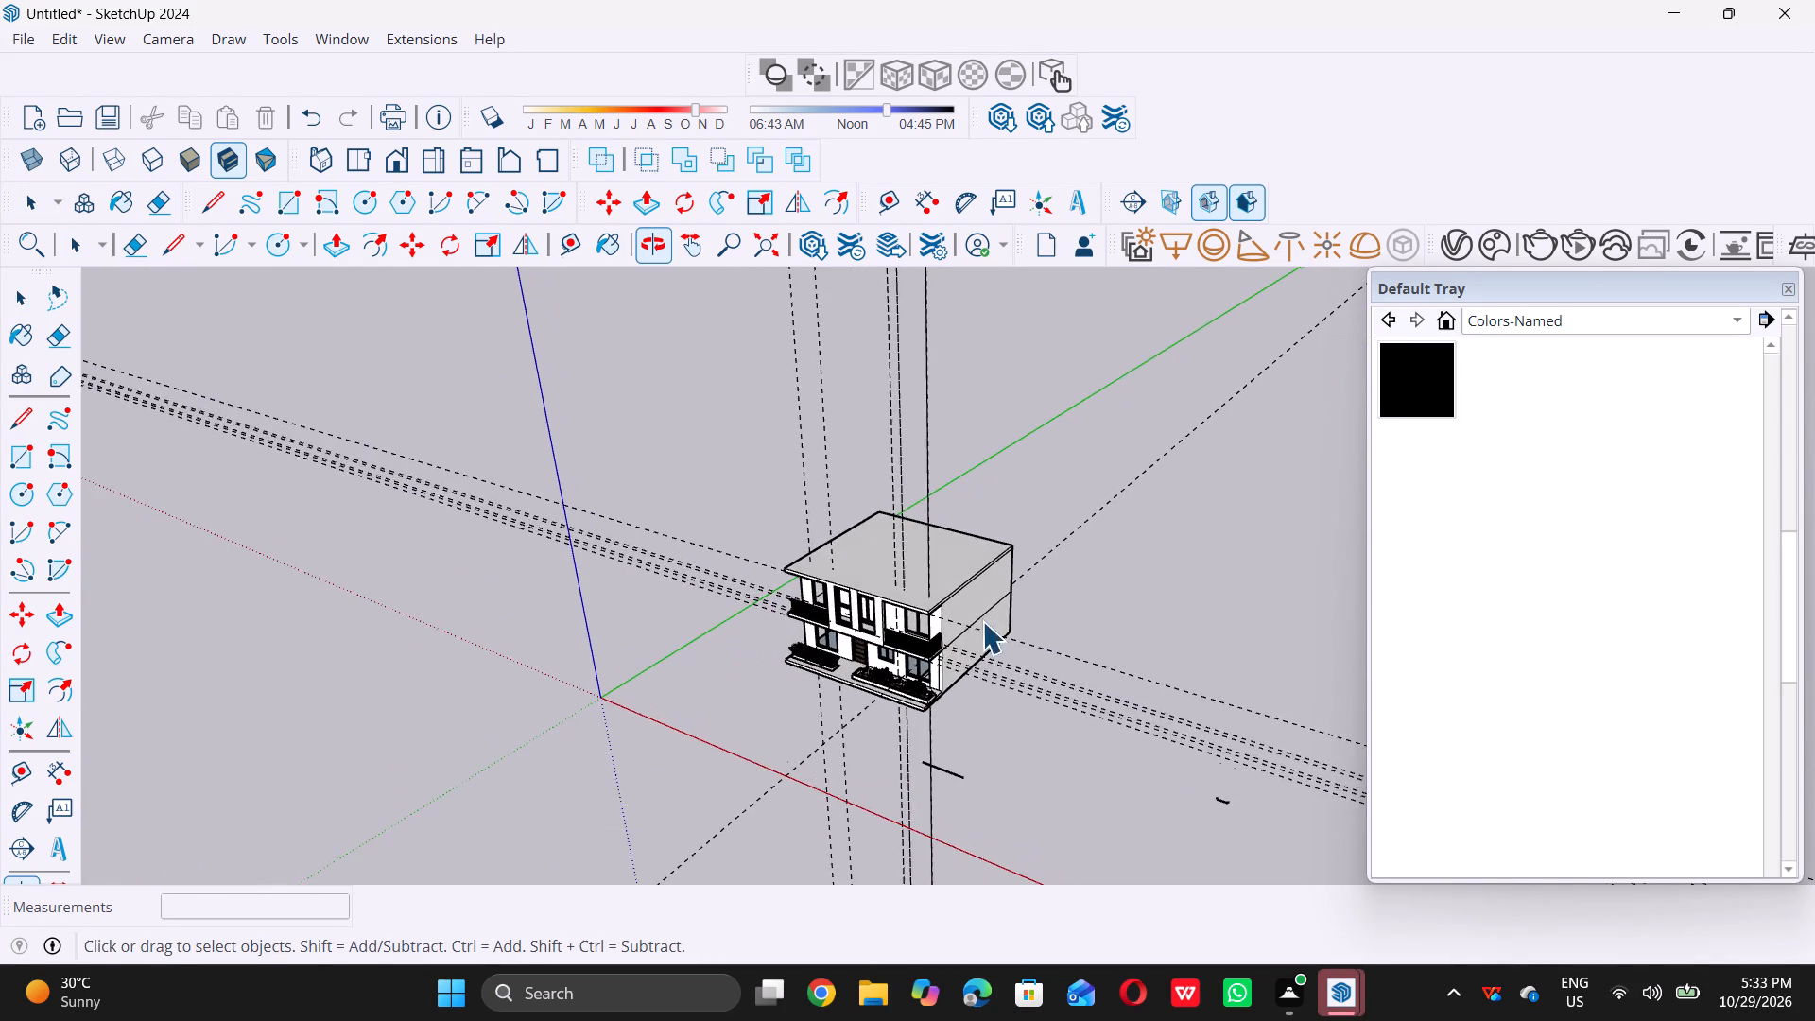
scroll(982, 614, "up", 9)
scroll(905, 667, "up", 13)
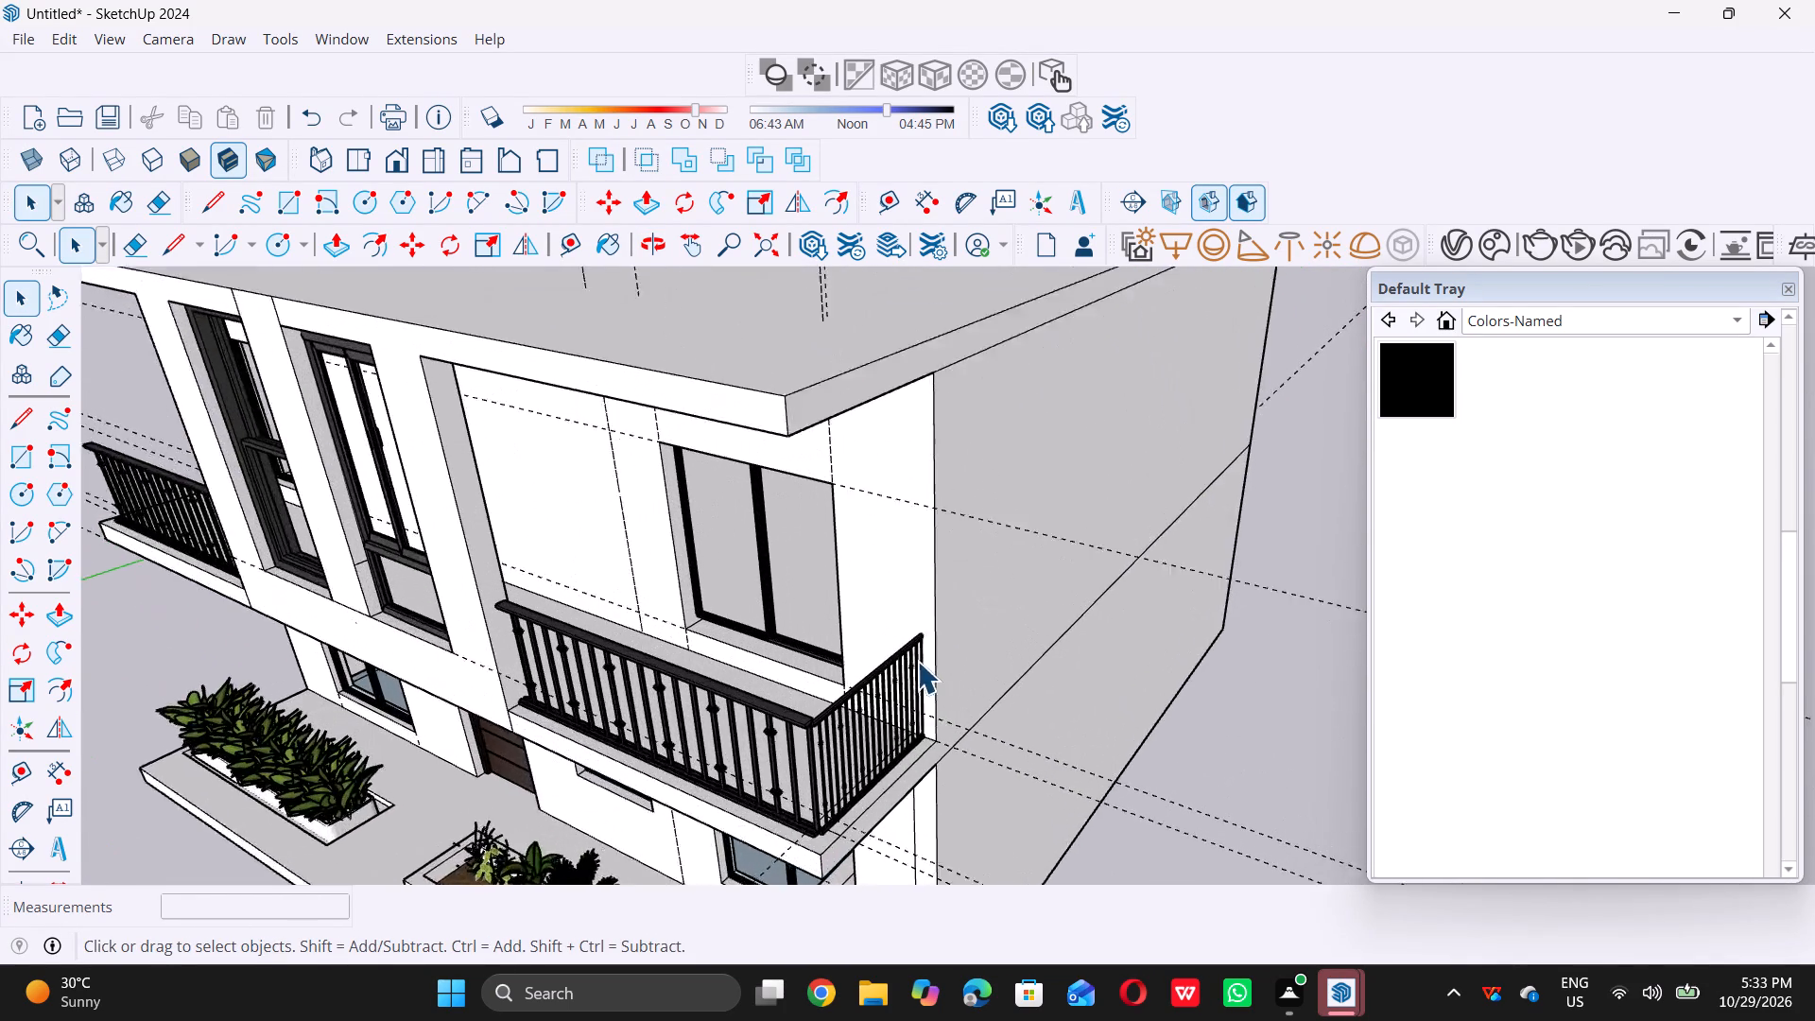
scroll(917, 661, "up", 16)
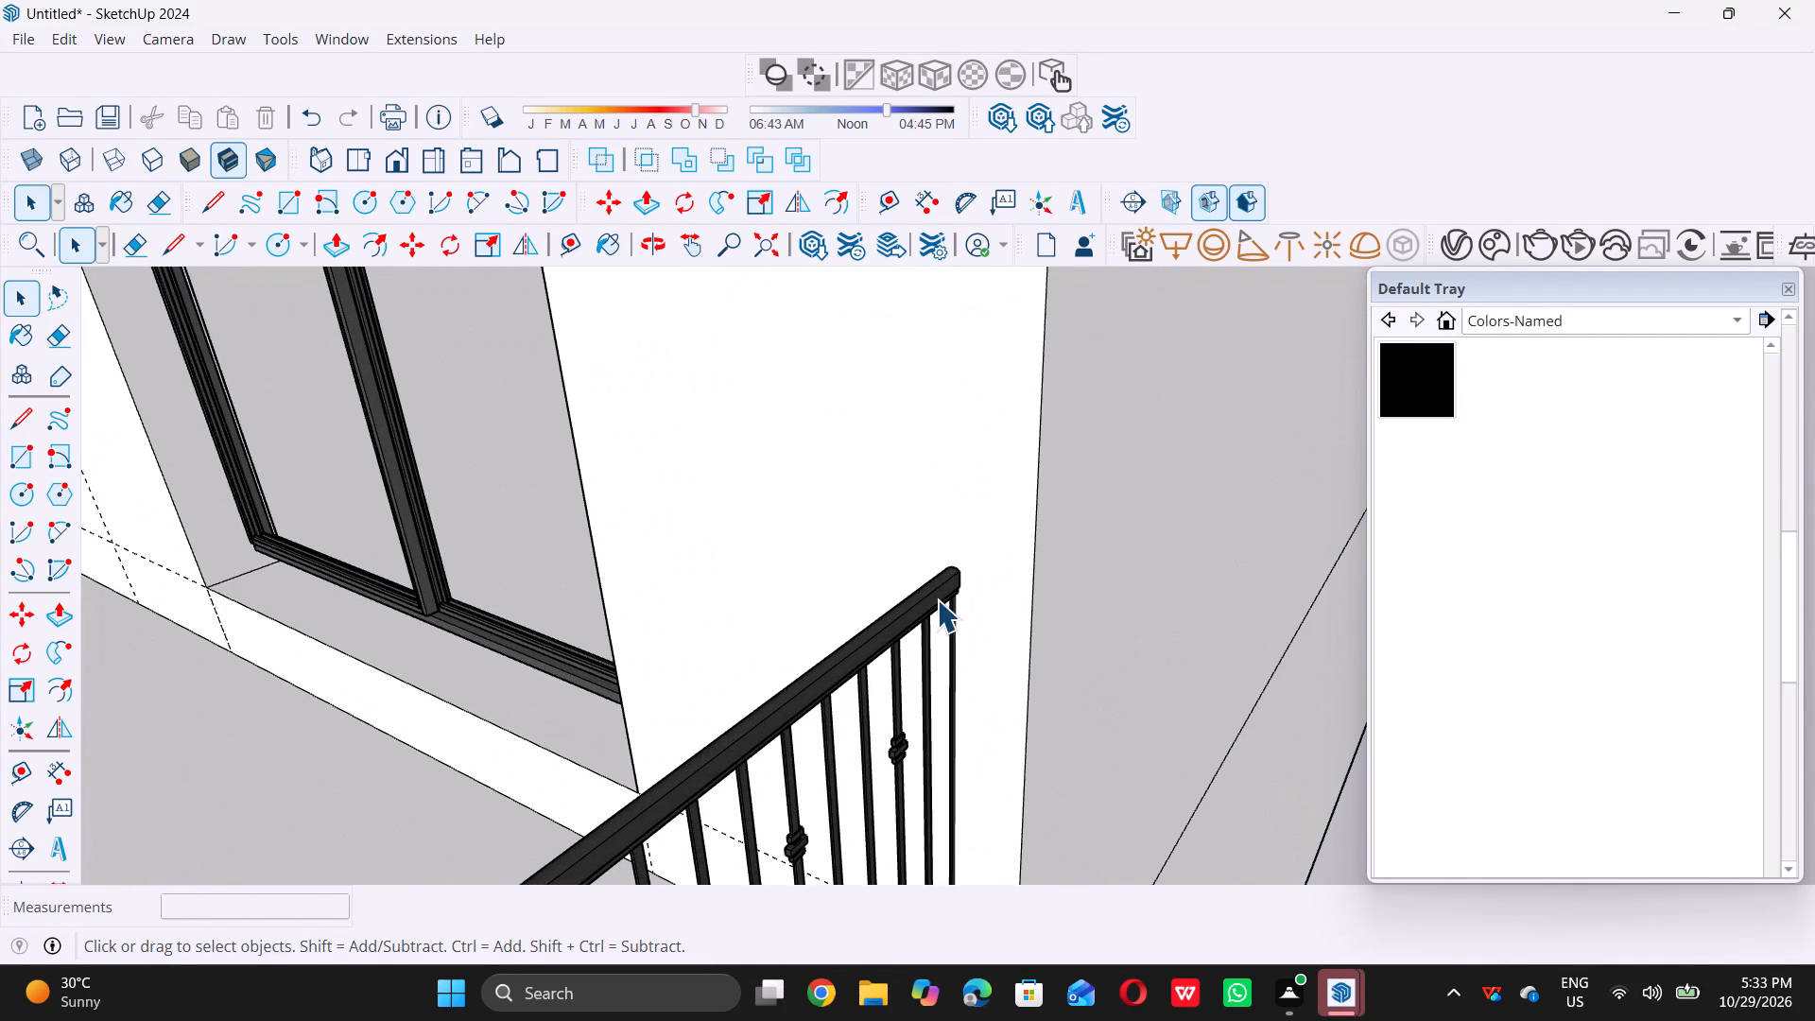
left_click(937, 599)
Place a guide on the left balcony floor, 9" inward from its outer side edge.
scroll(937, 620, "down", 13)
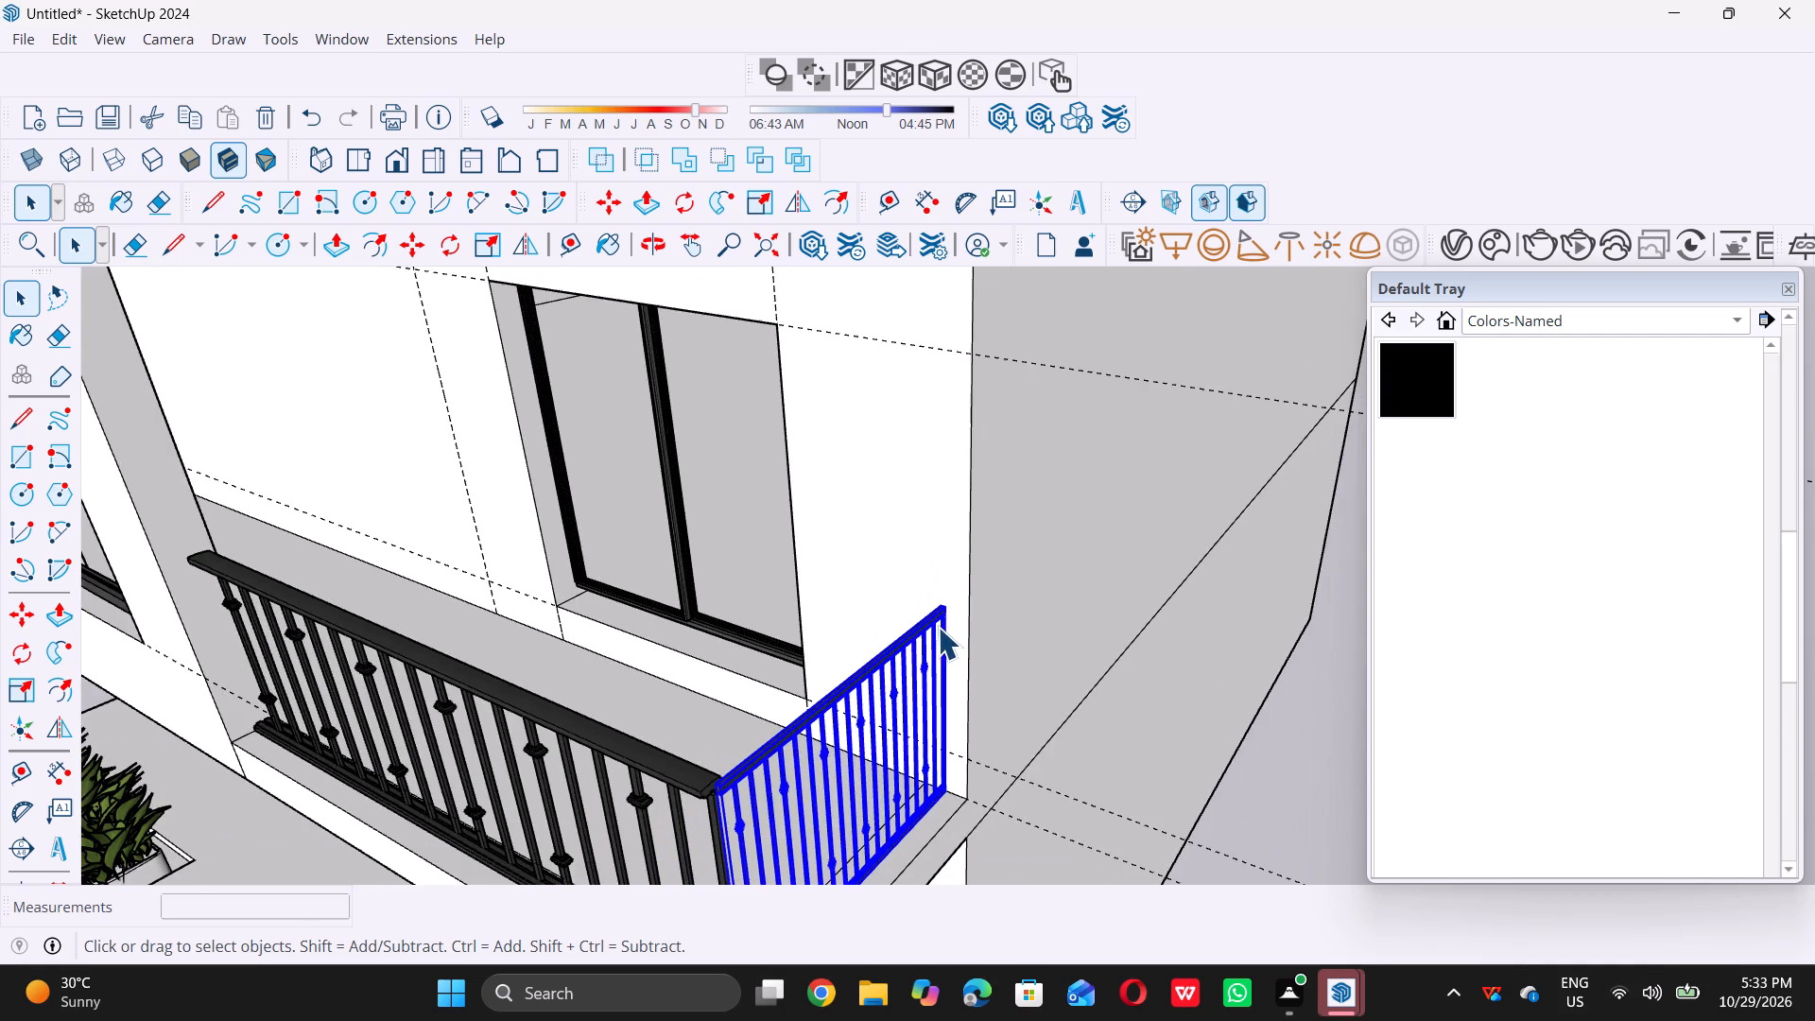
scroll(934, 609, "up", 4)
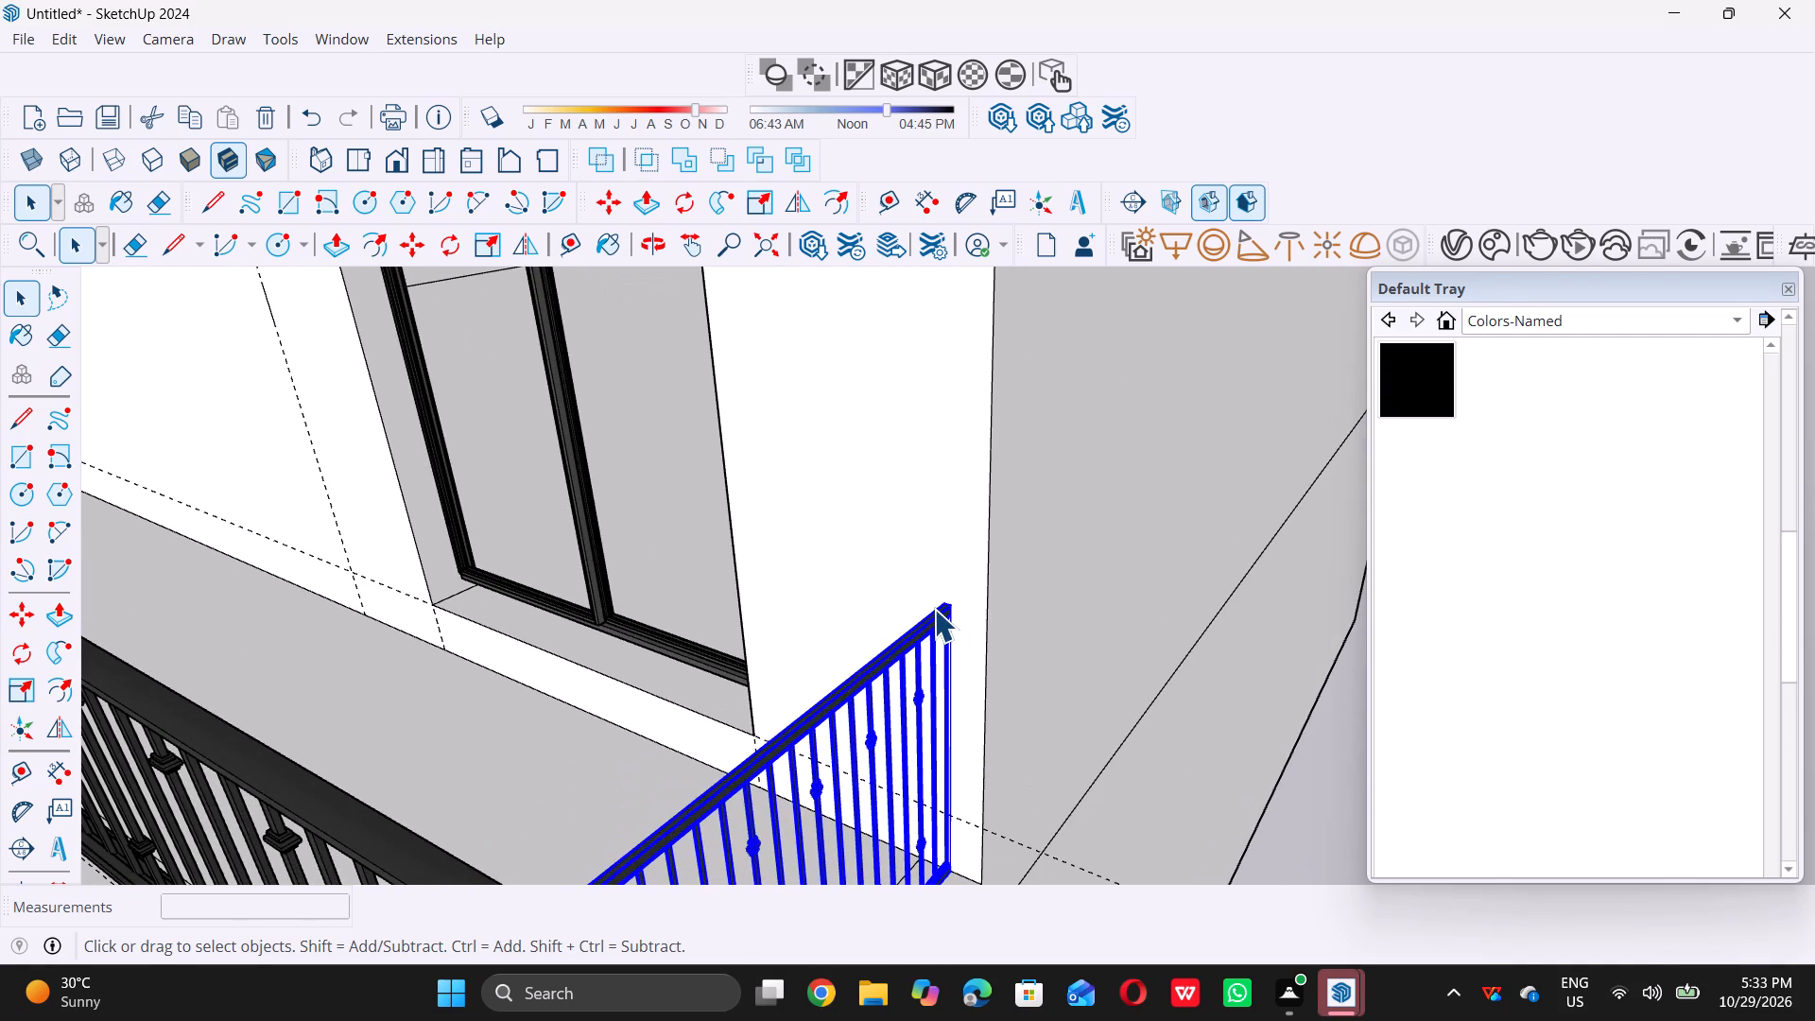
scroll(971, 610, "down", 20)
scroll(971, 610, "down", 3)
scroll(520, 607, "up", 4)
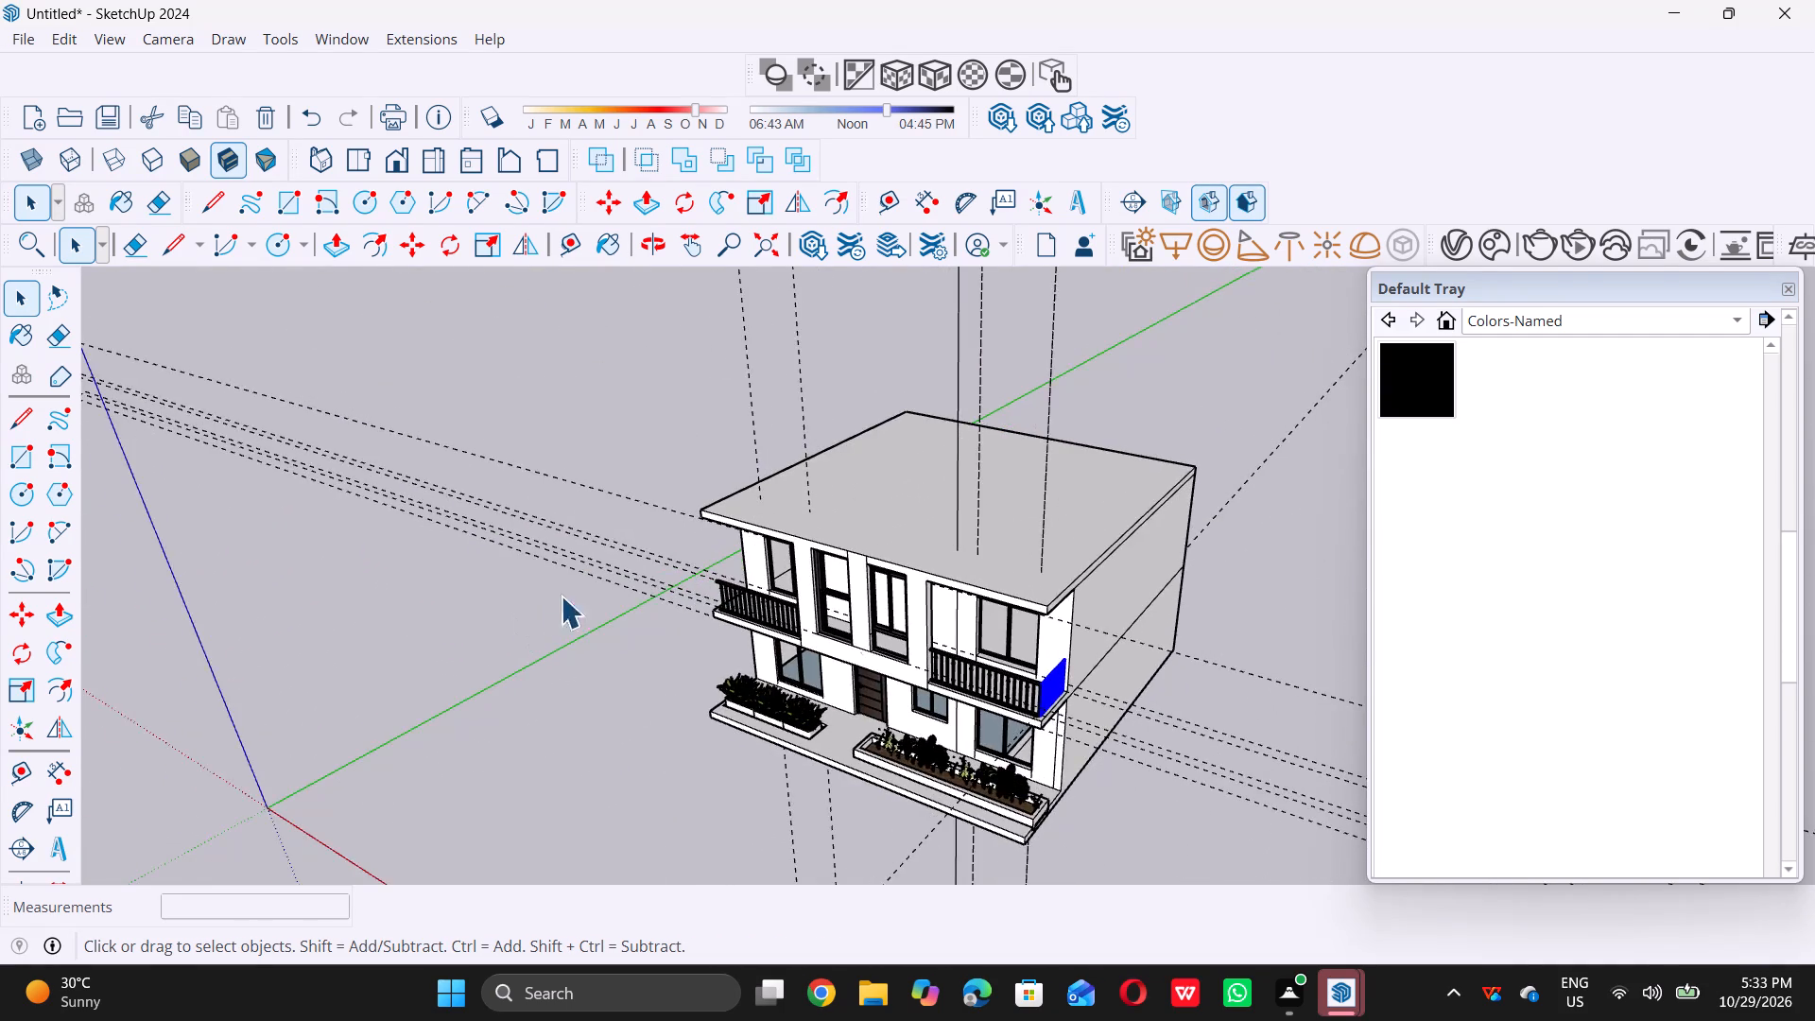
scroll(561, 596, "up", 1)
scroll(701, 578, "up", 5)
scroll(668, 615, "down", 14)
middle_click_drag(334, 664, 337, 663)
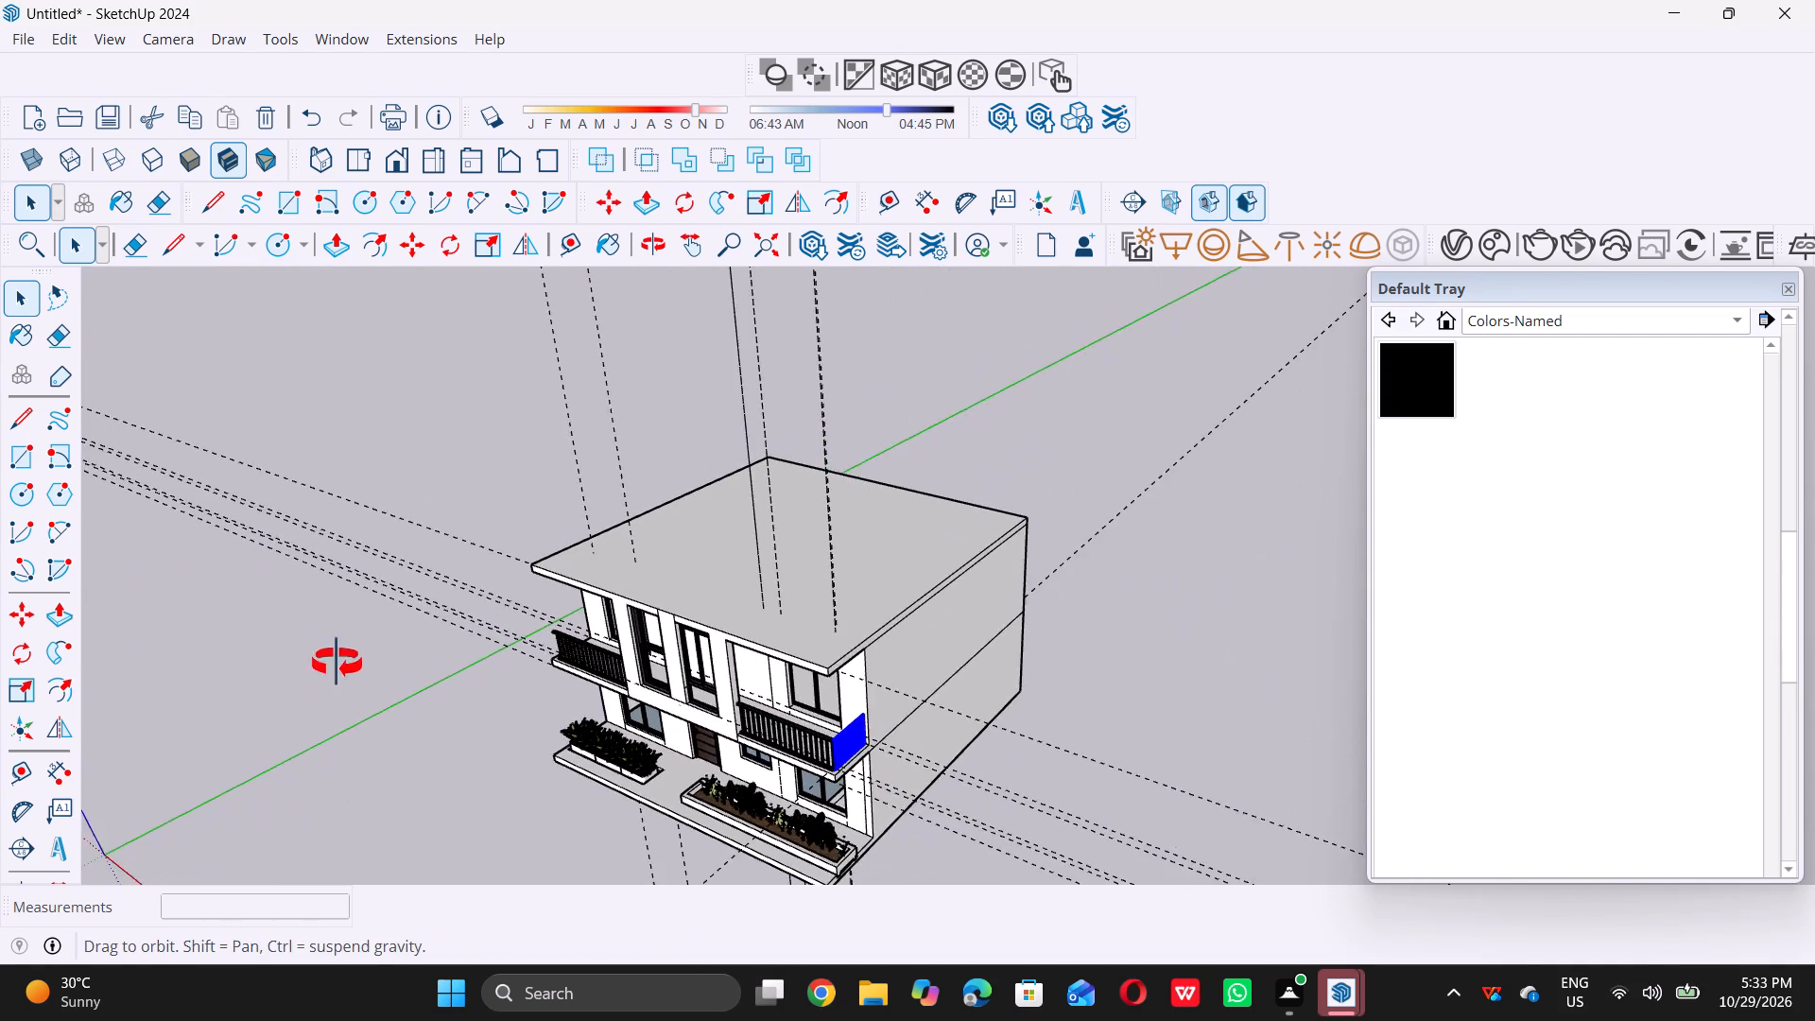
middle_click_drag(337, 663, 638, 689)
scroll(649, 688, "down", 10)
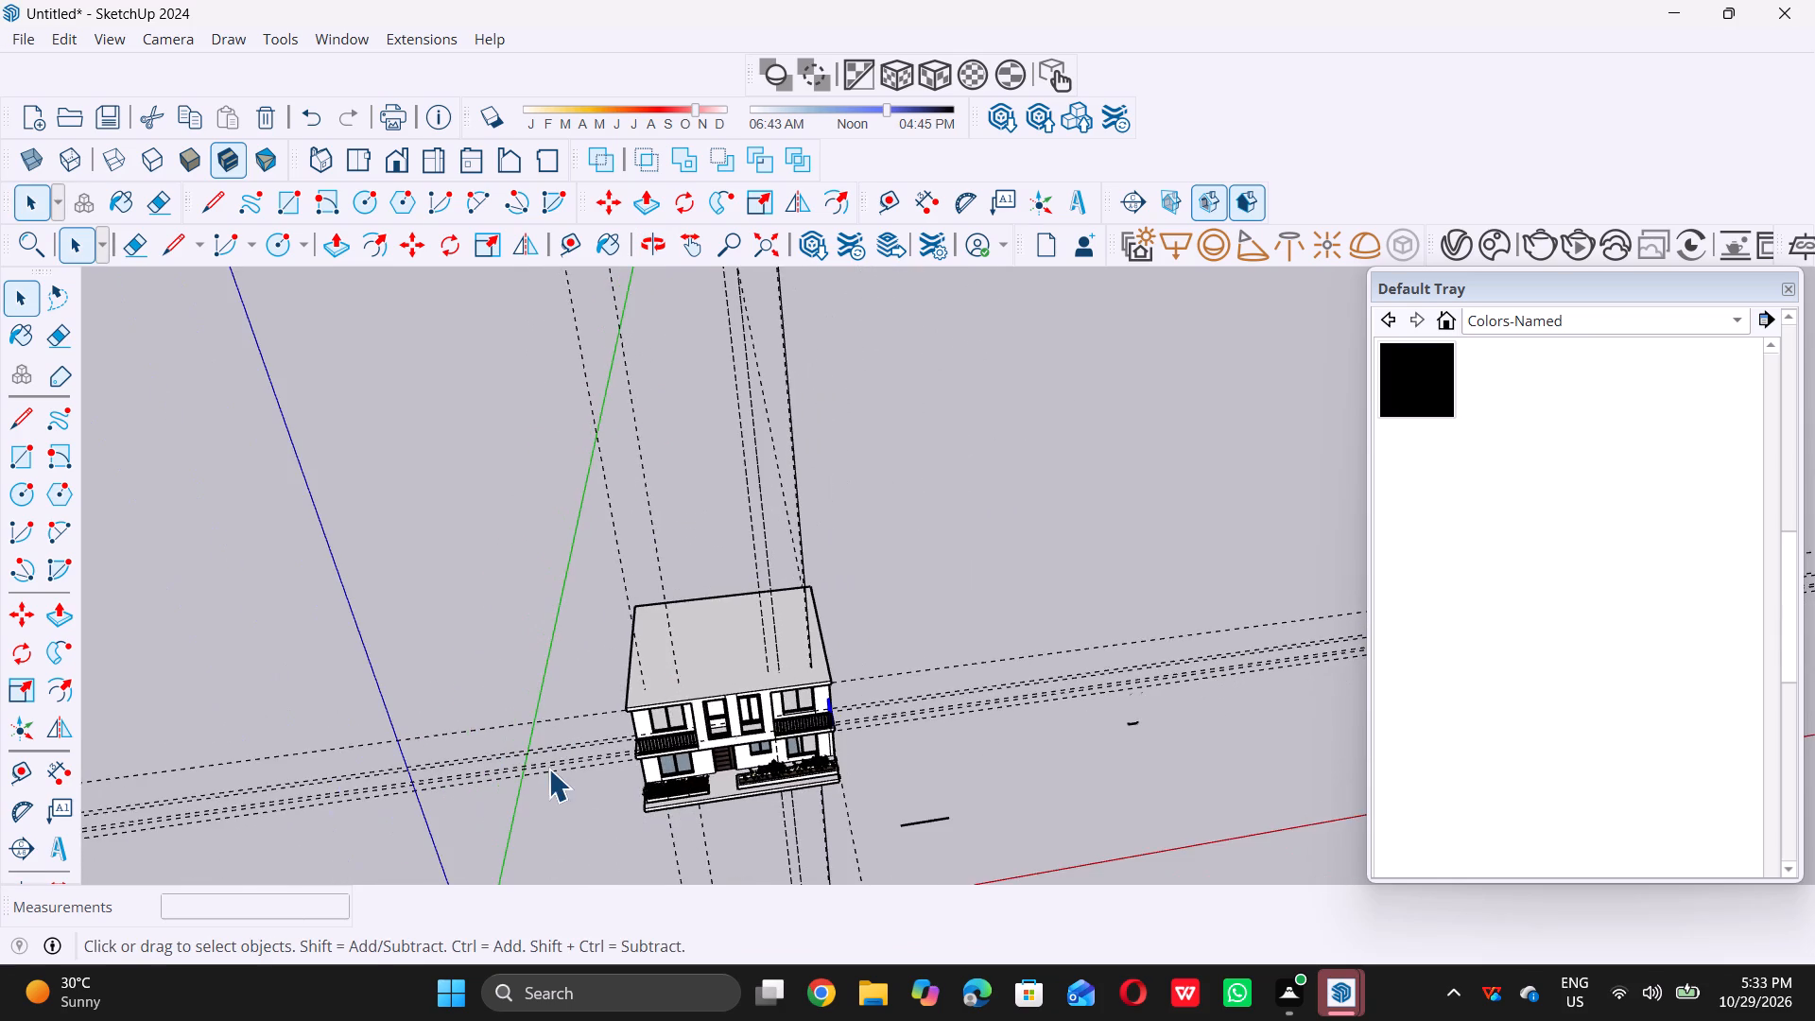
scroll(548, 769, "up", 1)
middle_click_drag(548, 769, 854, 703)
scroll(856, 694, "down", 5)
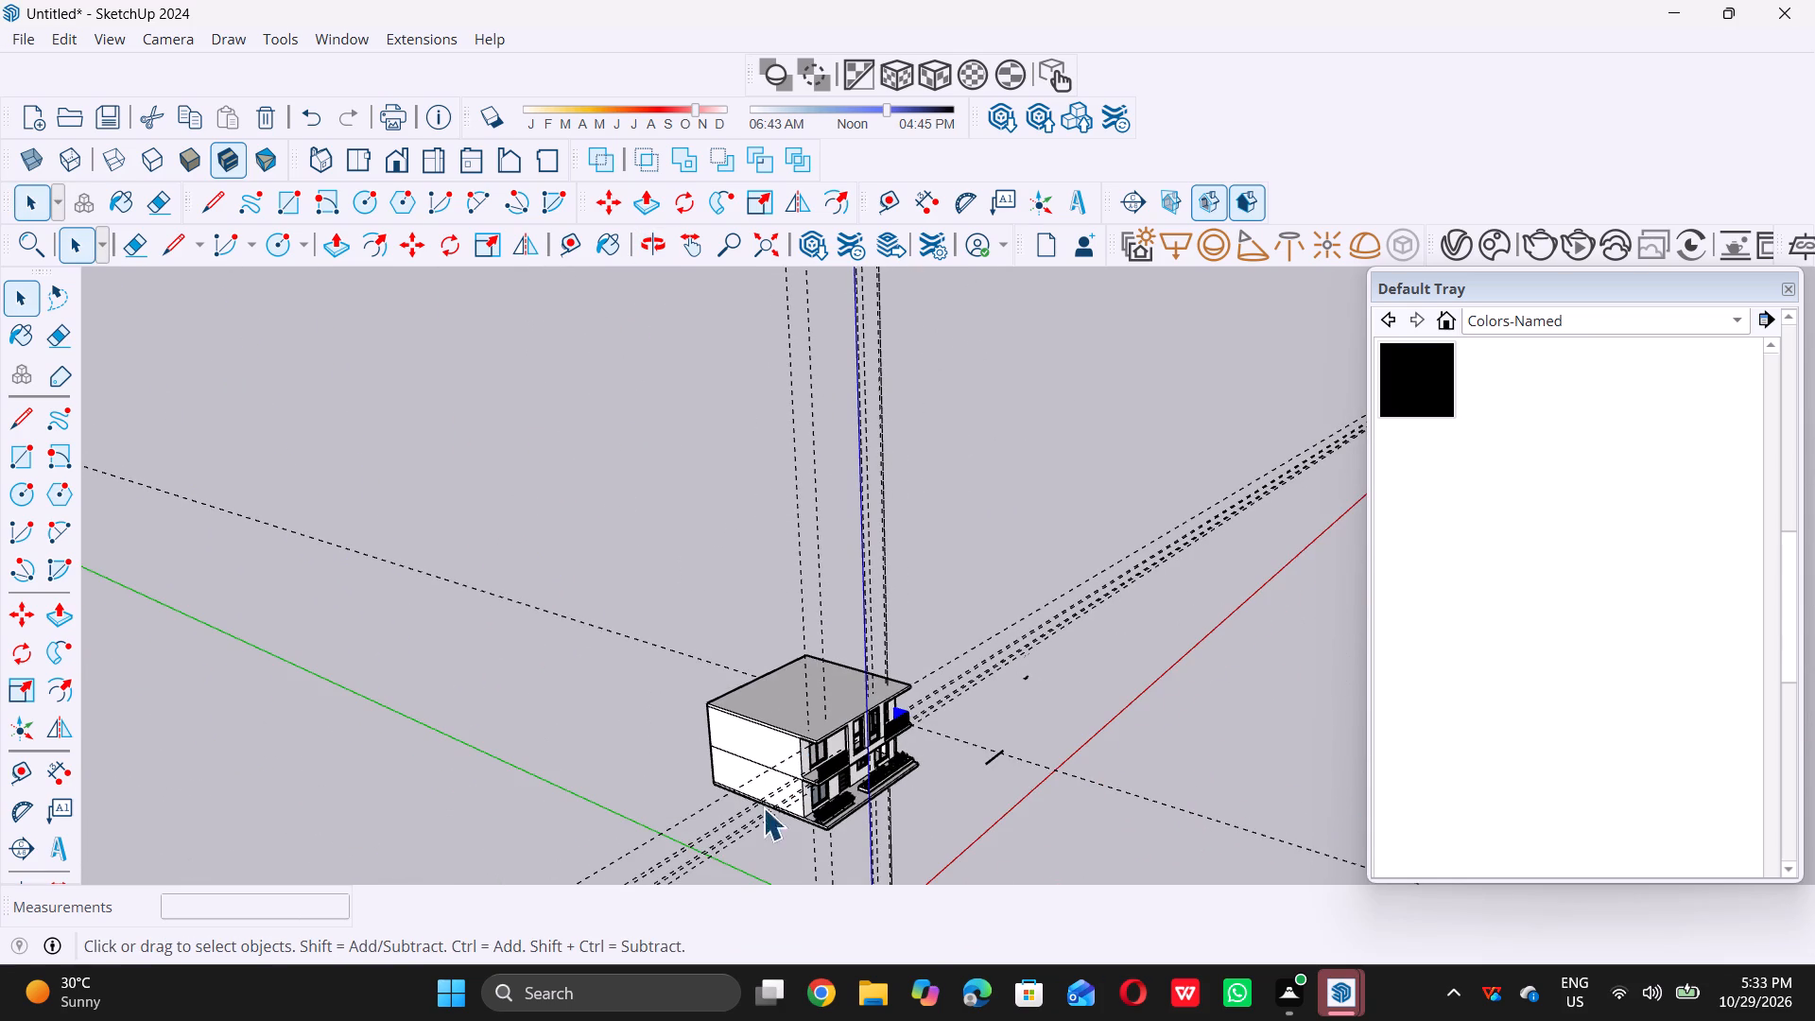
scroll(752, 825, "up", 6)
scroll(804, 764, "up", 10)
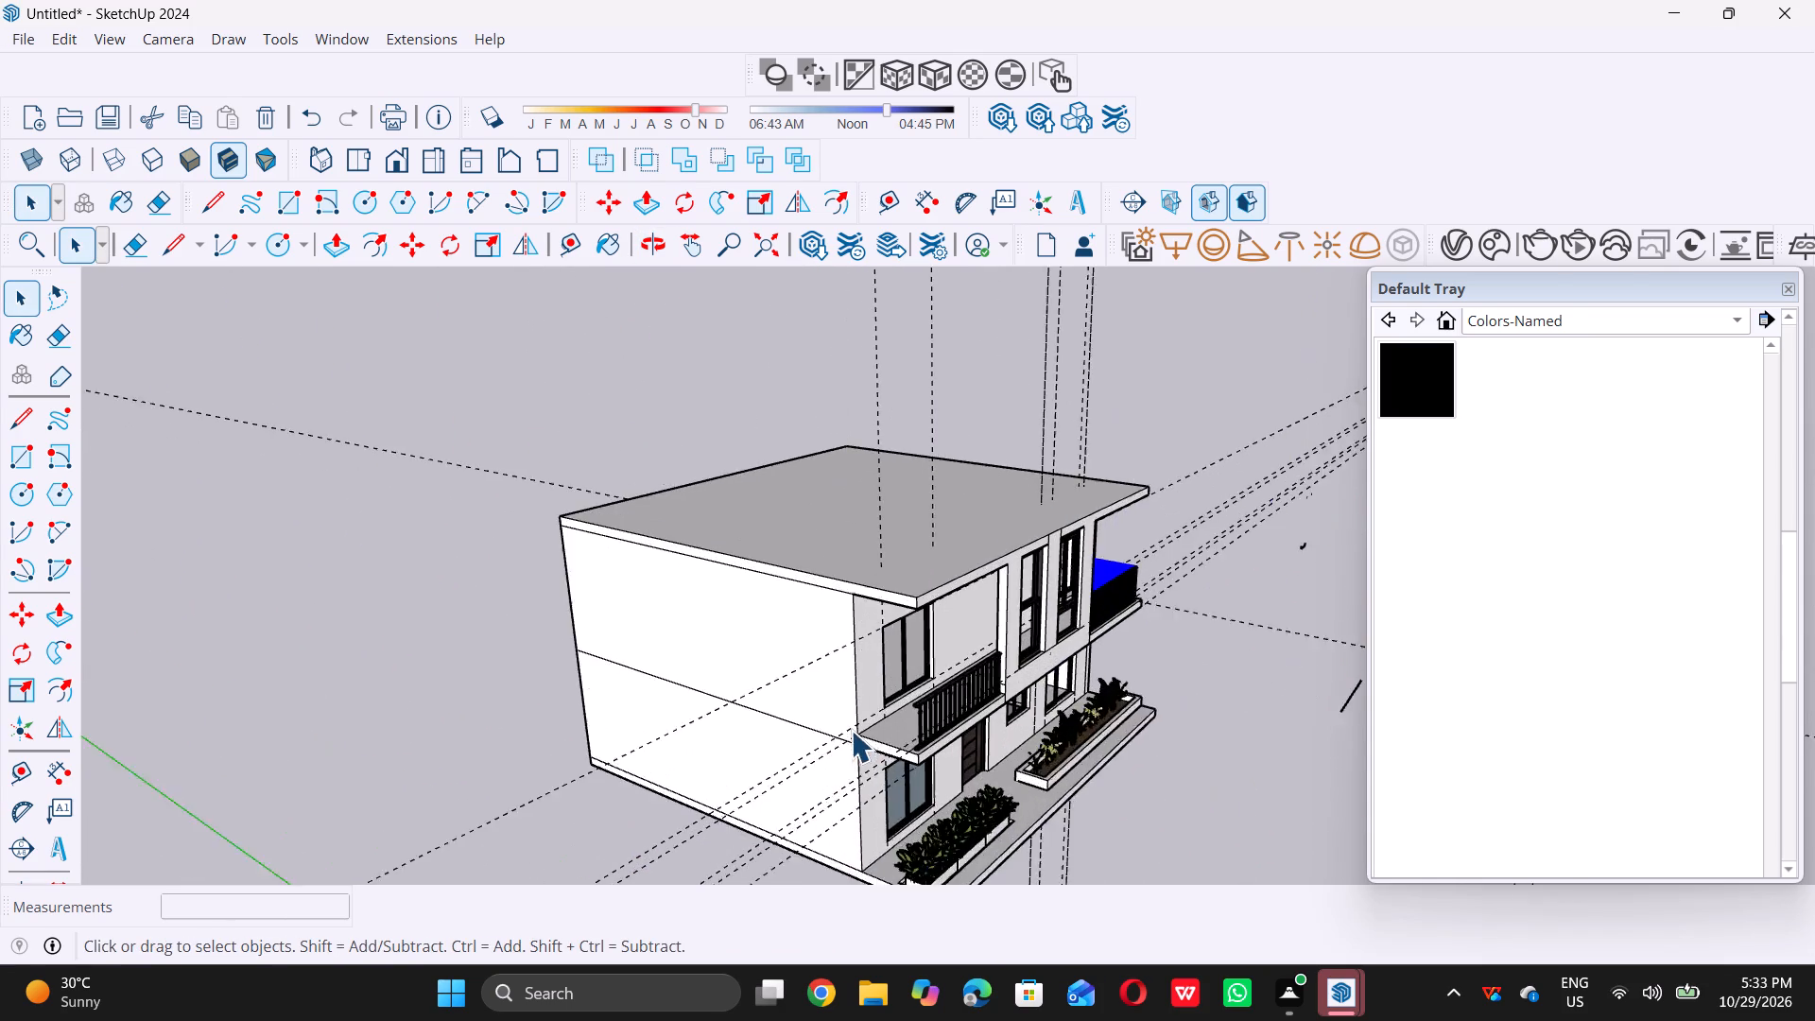
scroll(851, 730, "up", 11)
middle_click_drag(900, 701, 769, 800)
scroll(804, 760, "down", 1)
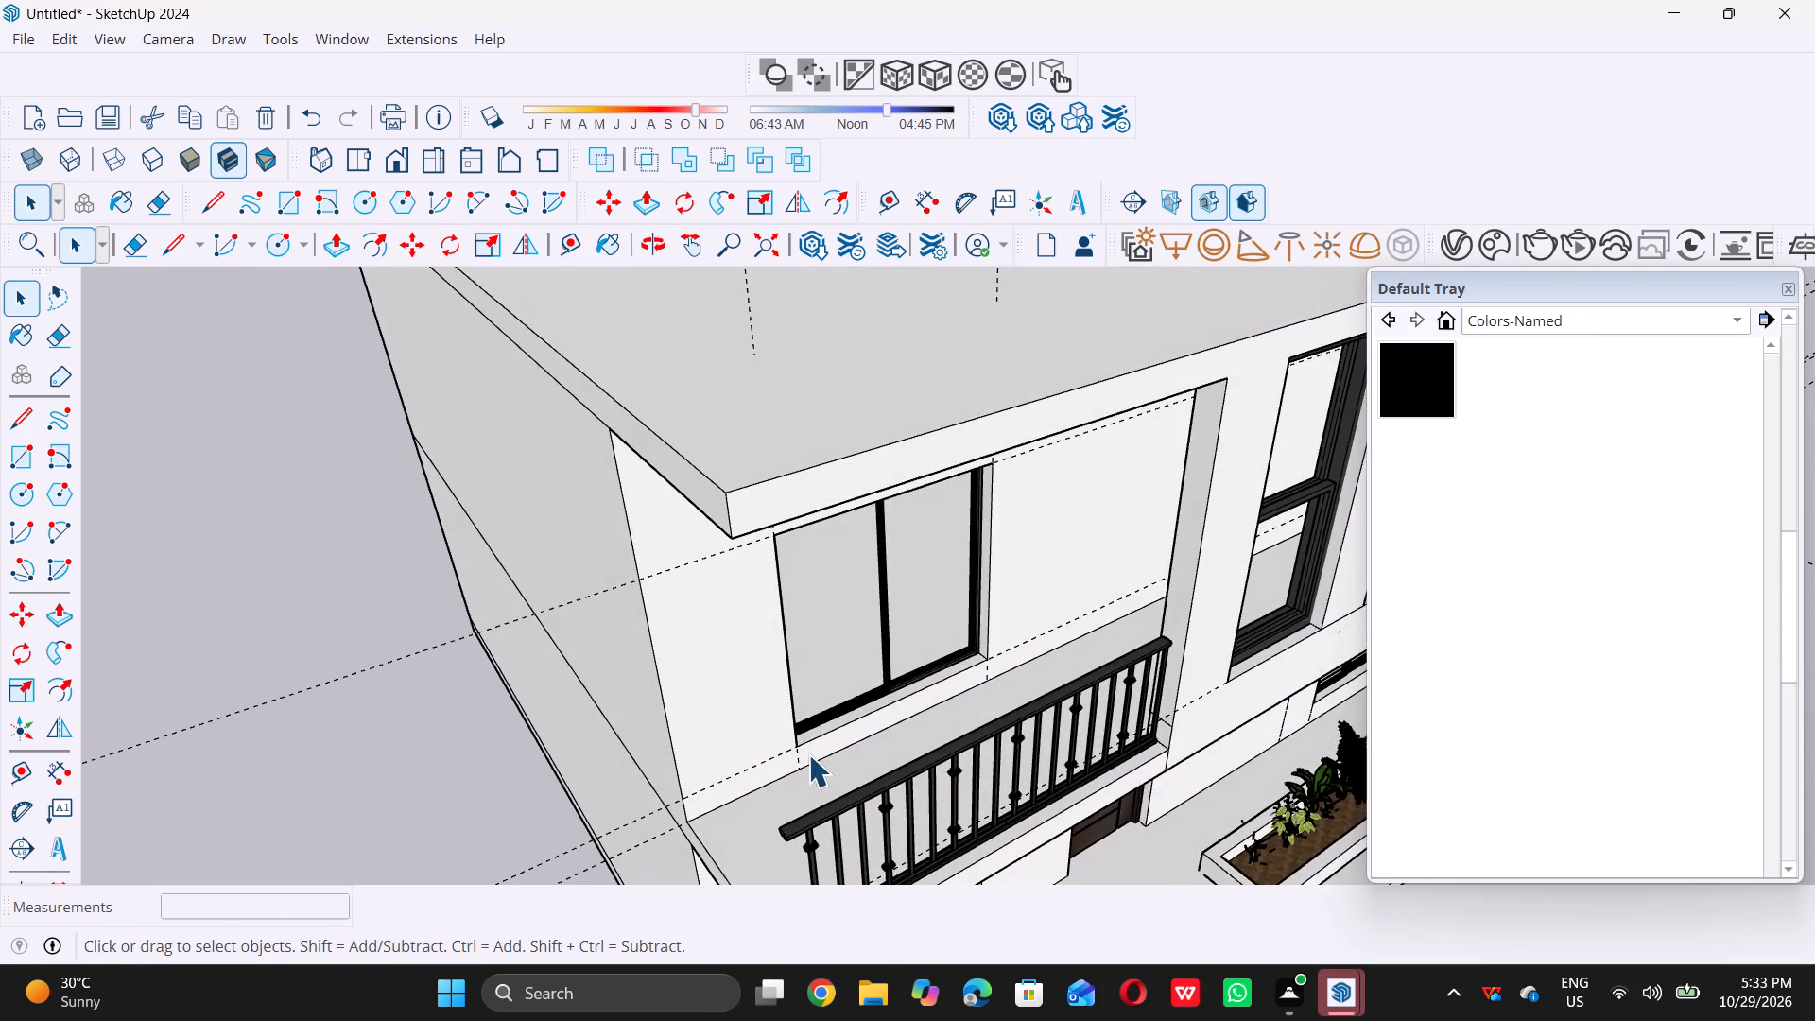
scroll(808, 754, "down", 13)
middle_click_drag(828, 714, 752, 782)
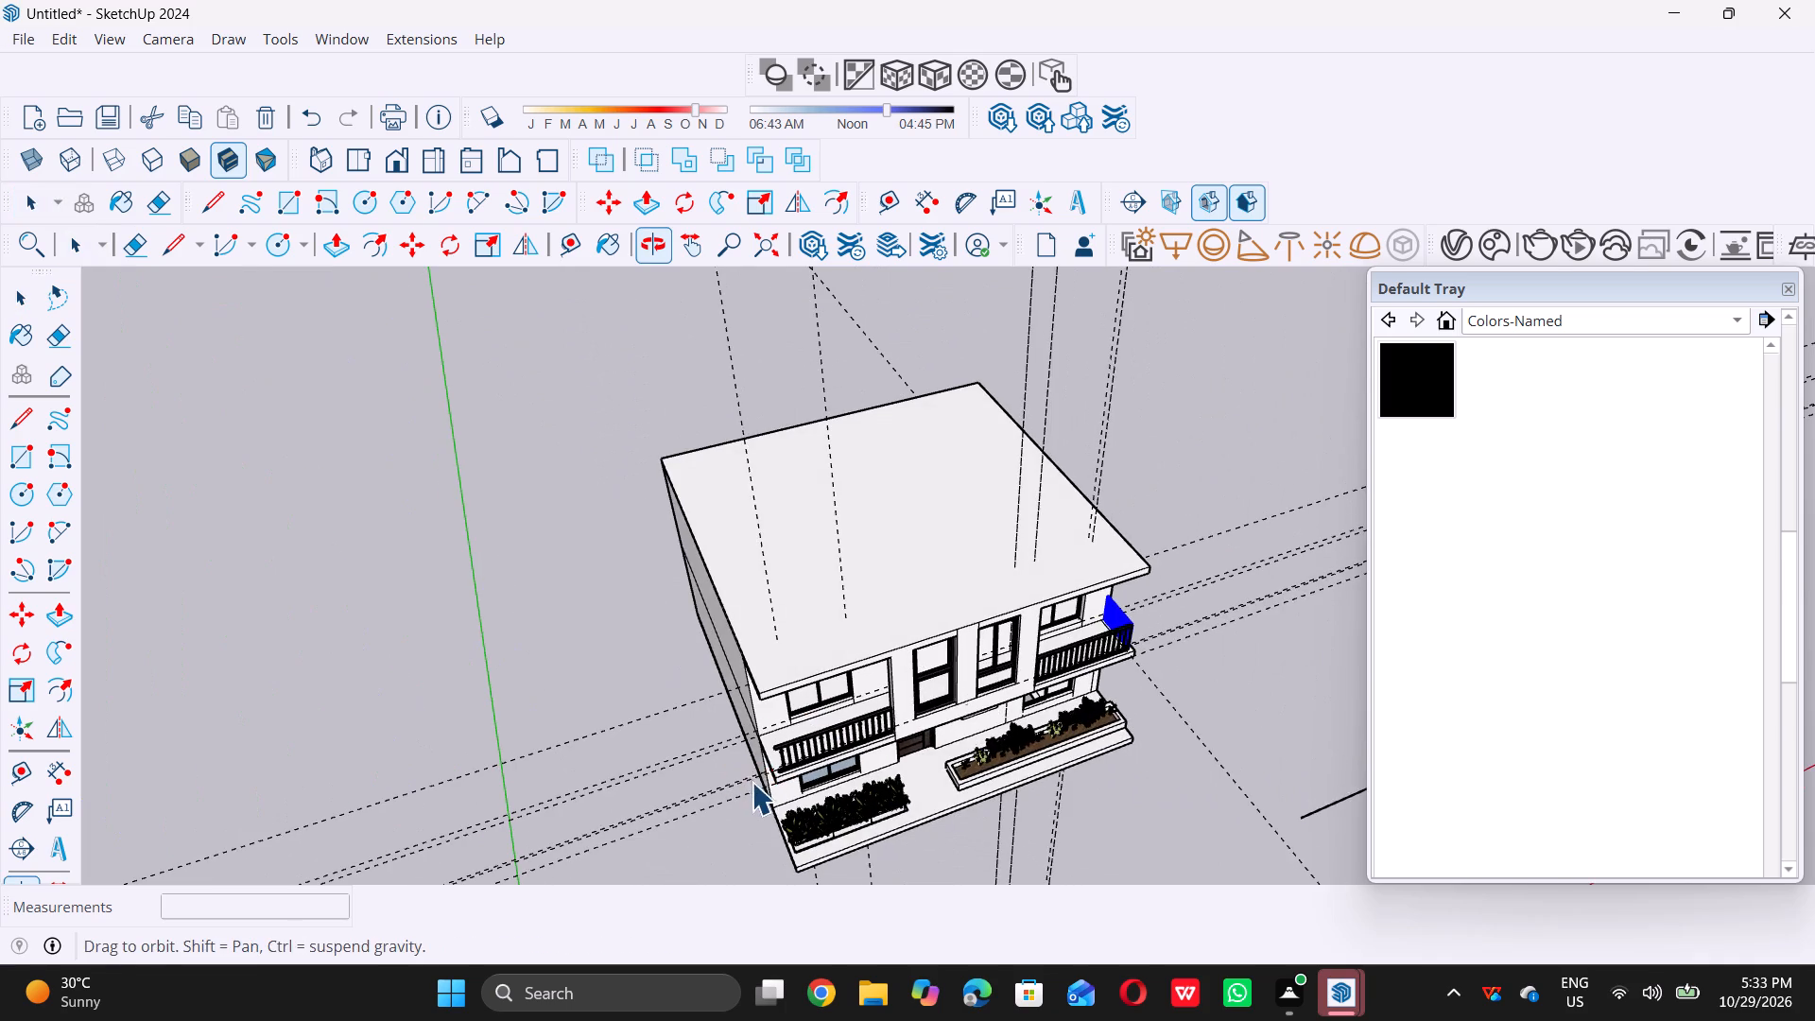
scroll(752, 770, "up", 18)
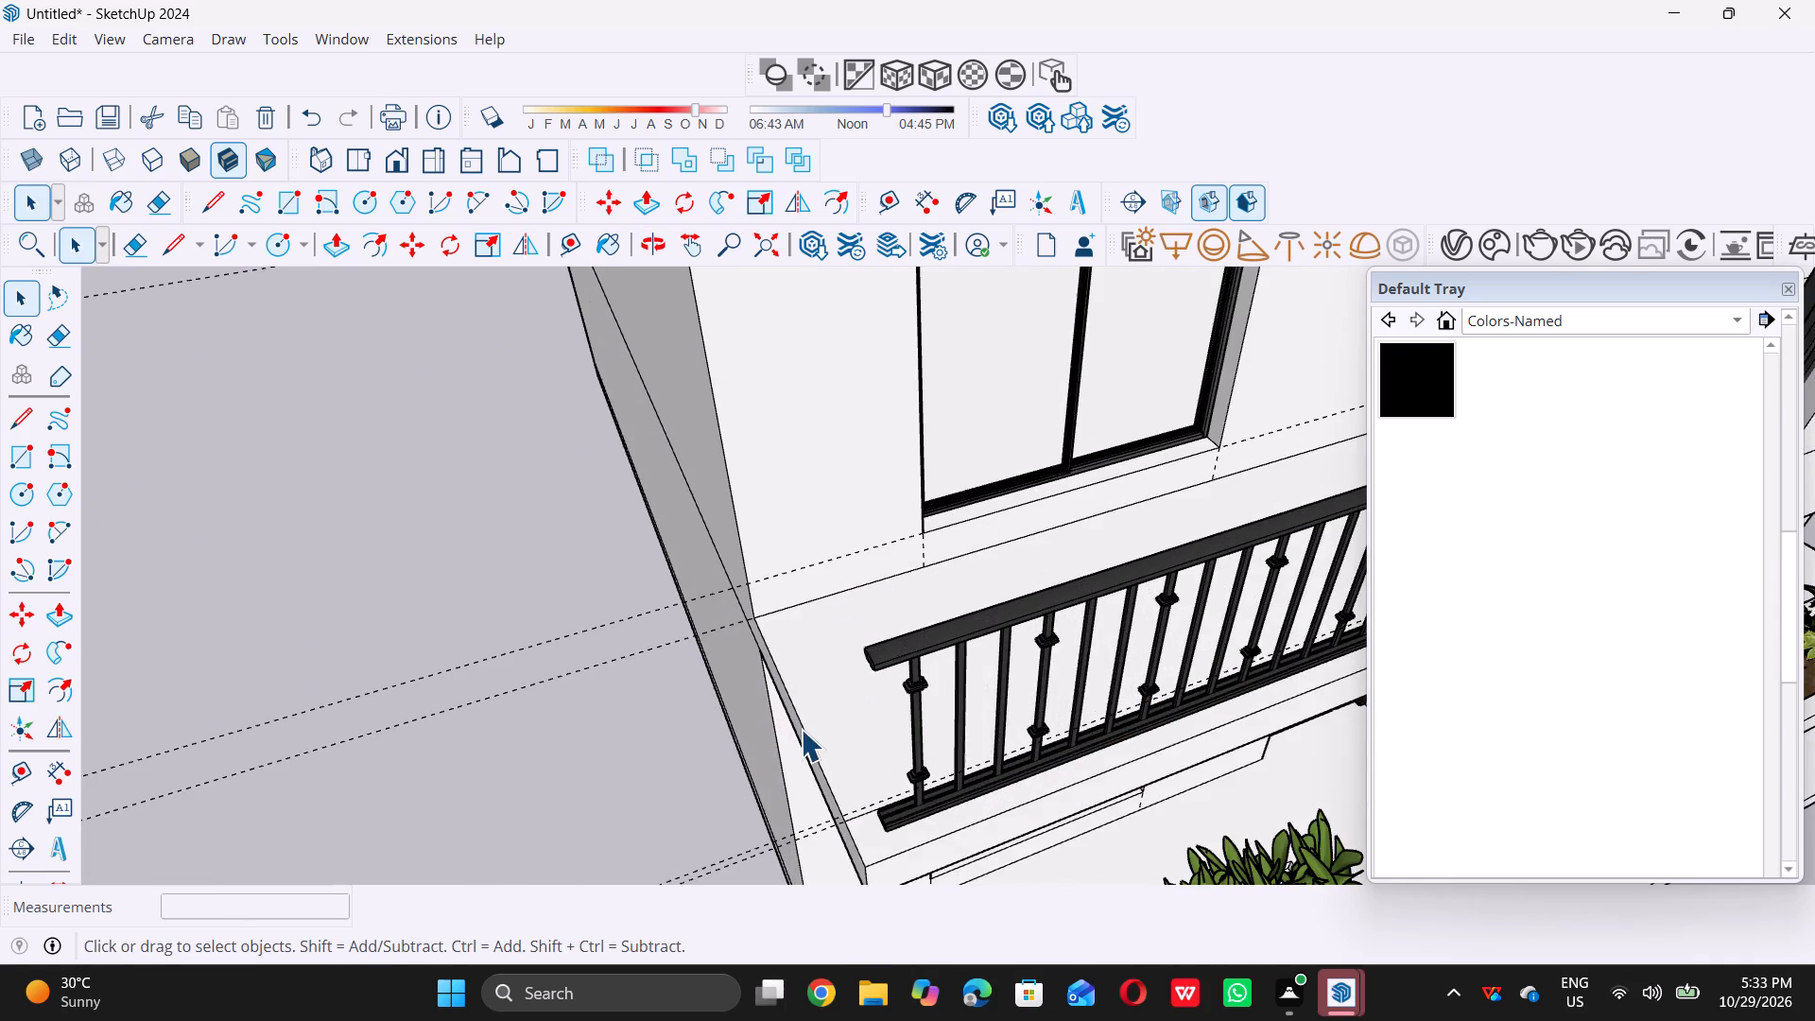
scroll(801, 729, "up", 2)
key("t")
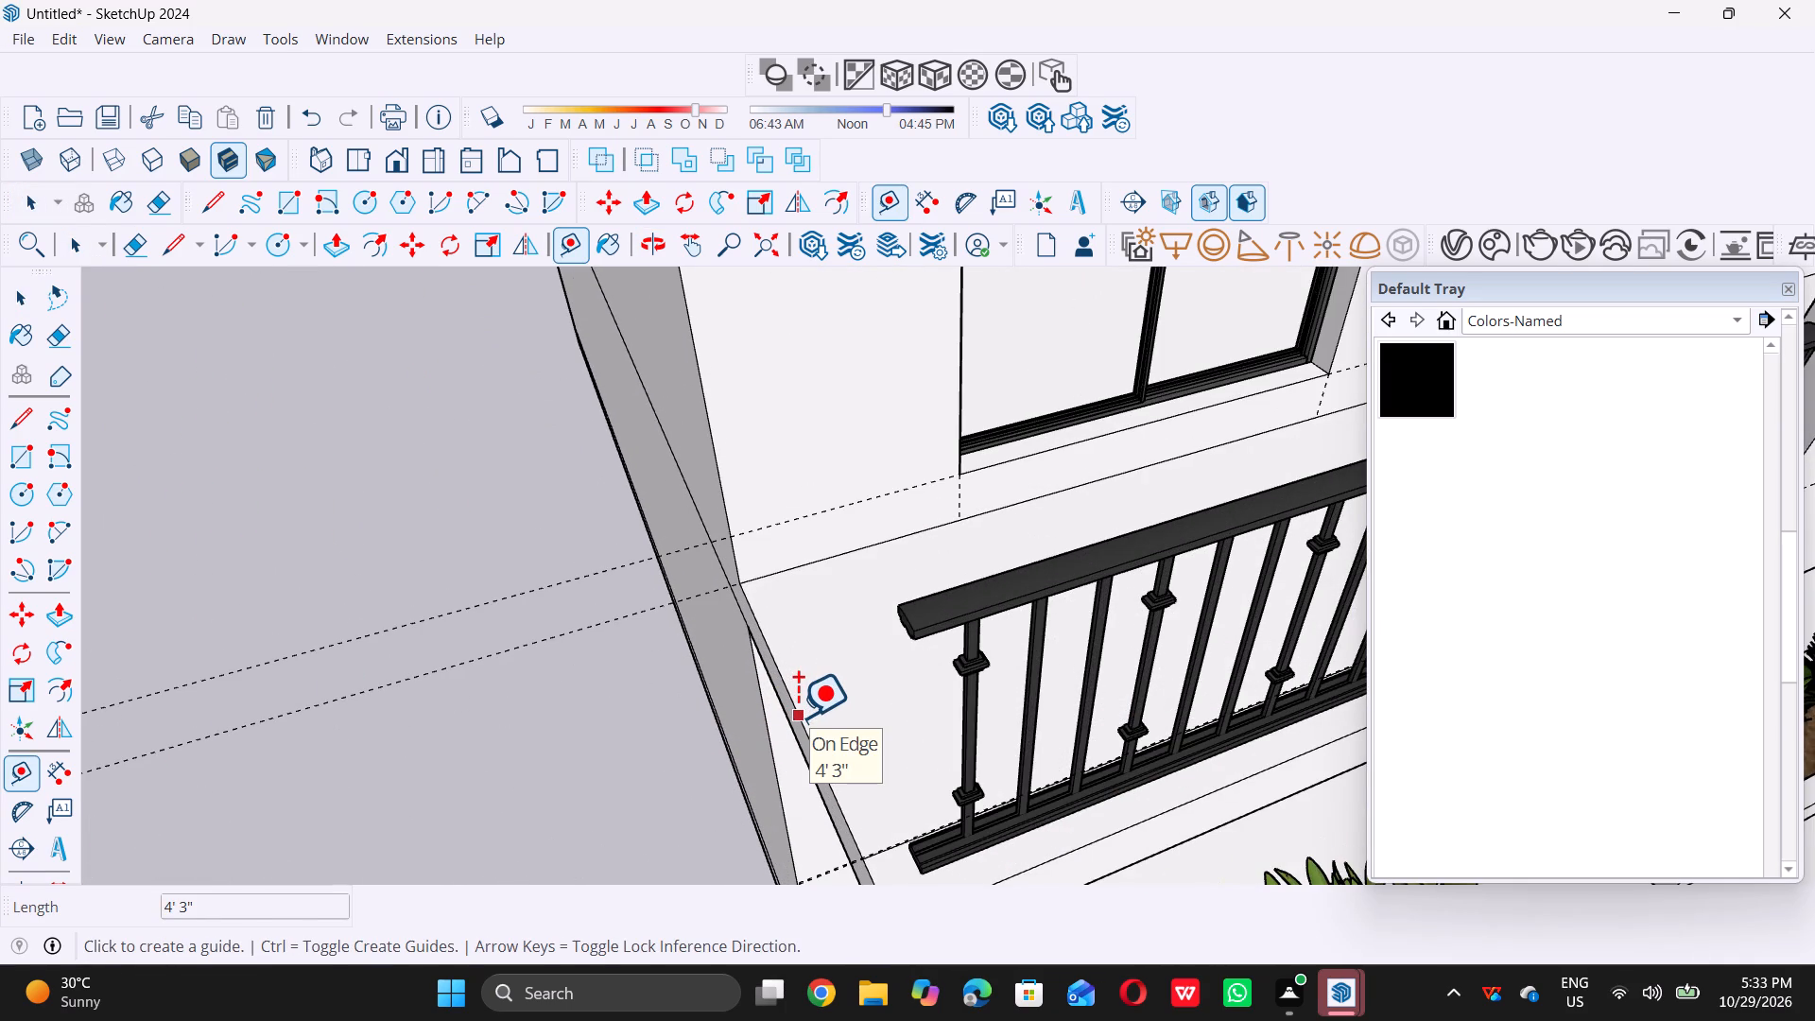
left_click(799, 716)
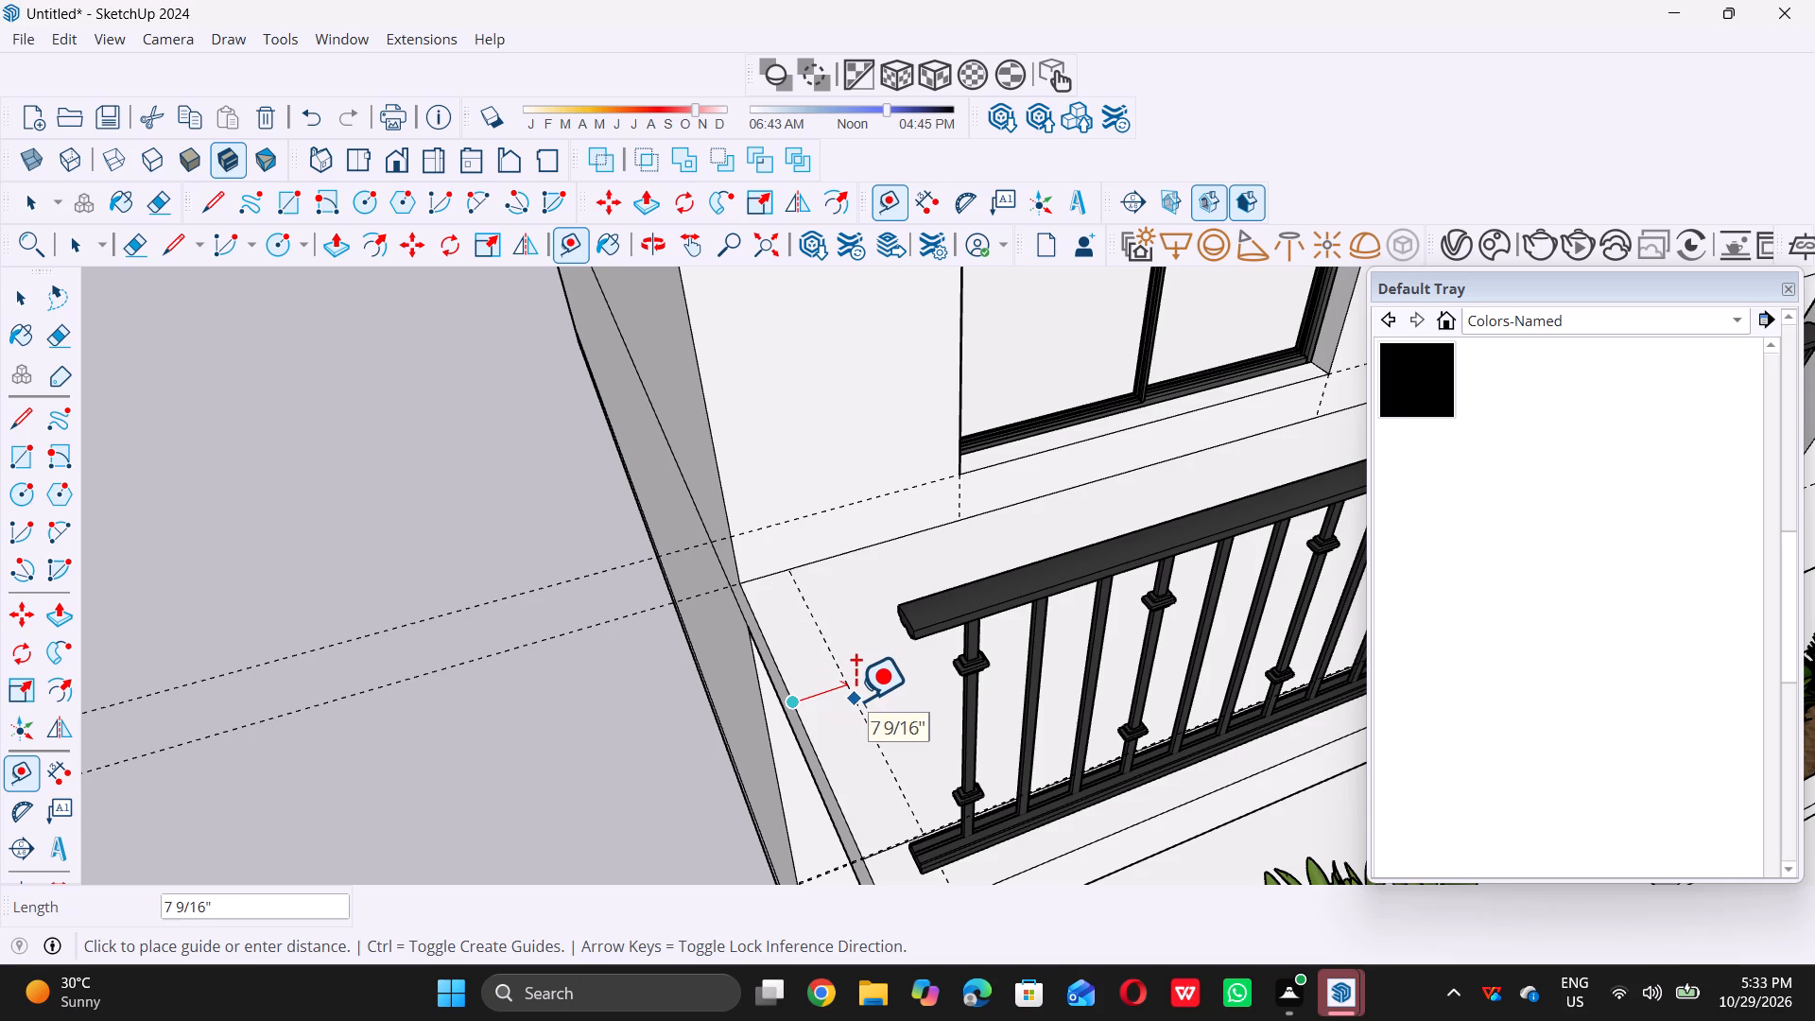
key("9")
key("shift+quotedbl")
key("Return")
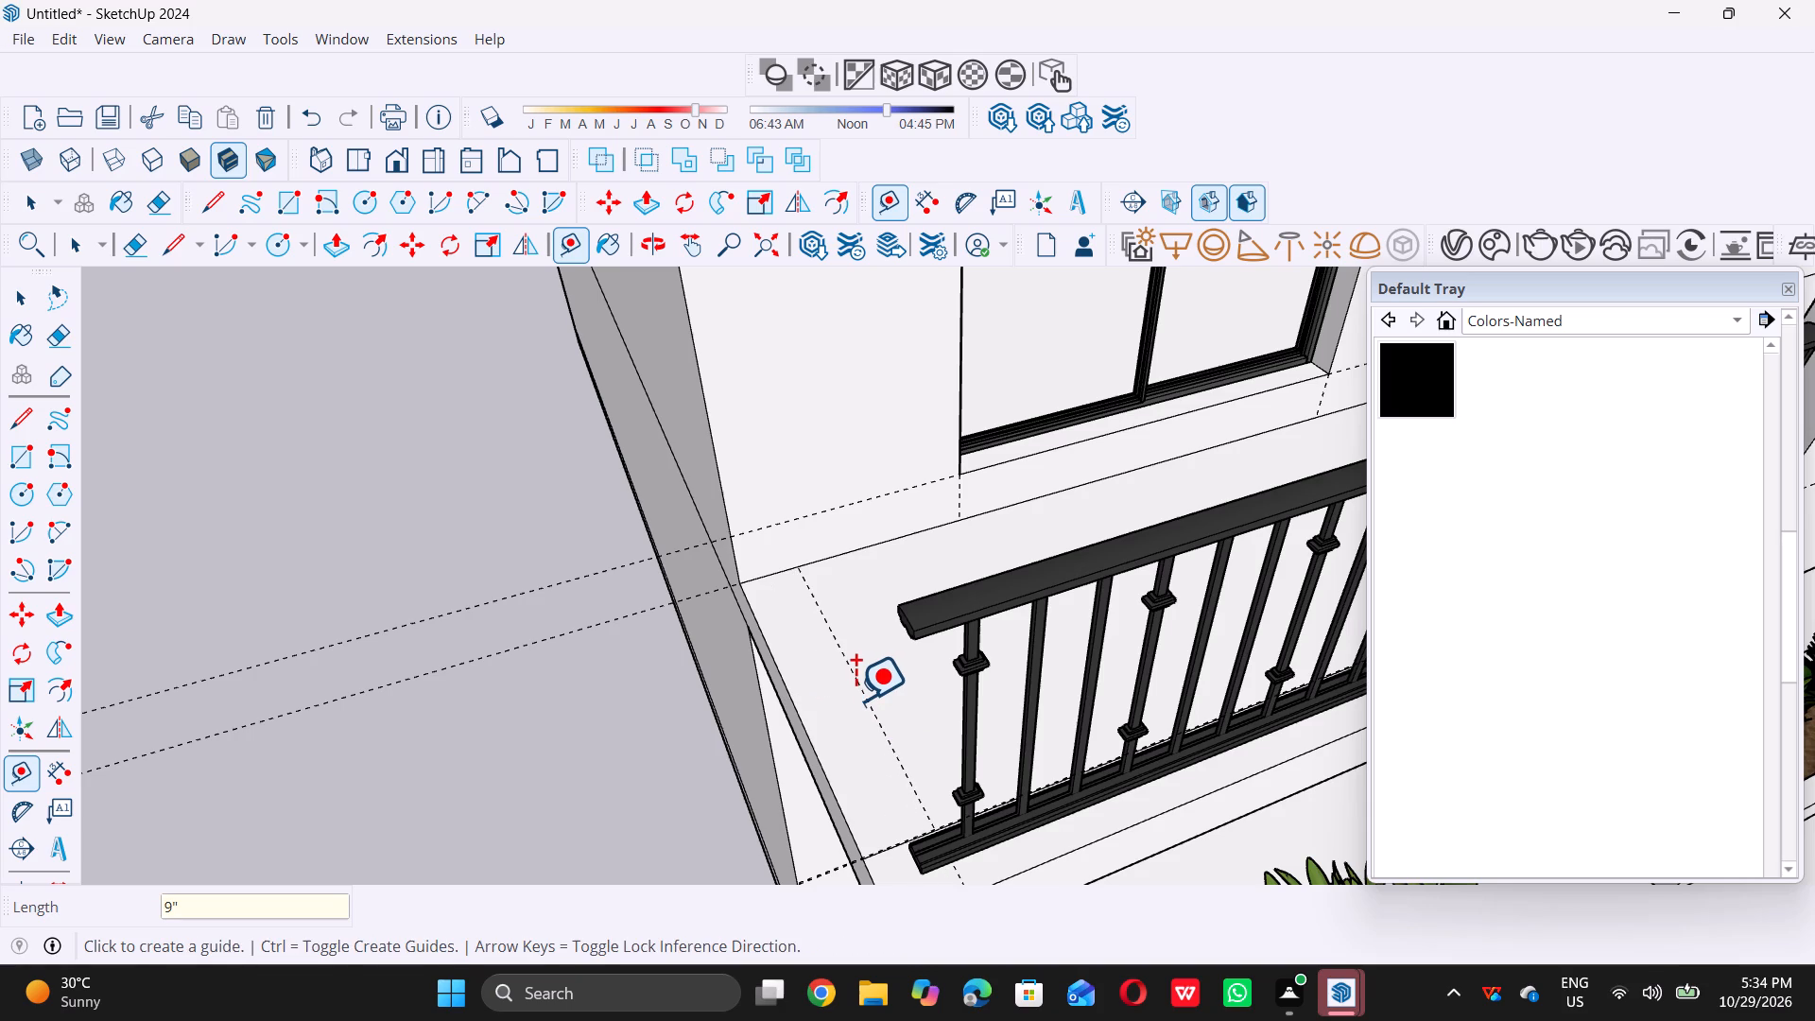
key("space")
Draw a 4' 3" line along the 9" guide from the back wall to the front railing's bottom rail on the left balcony.
key("l")
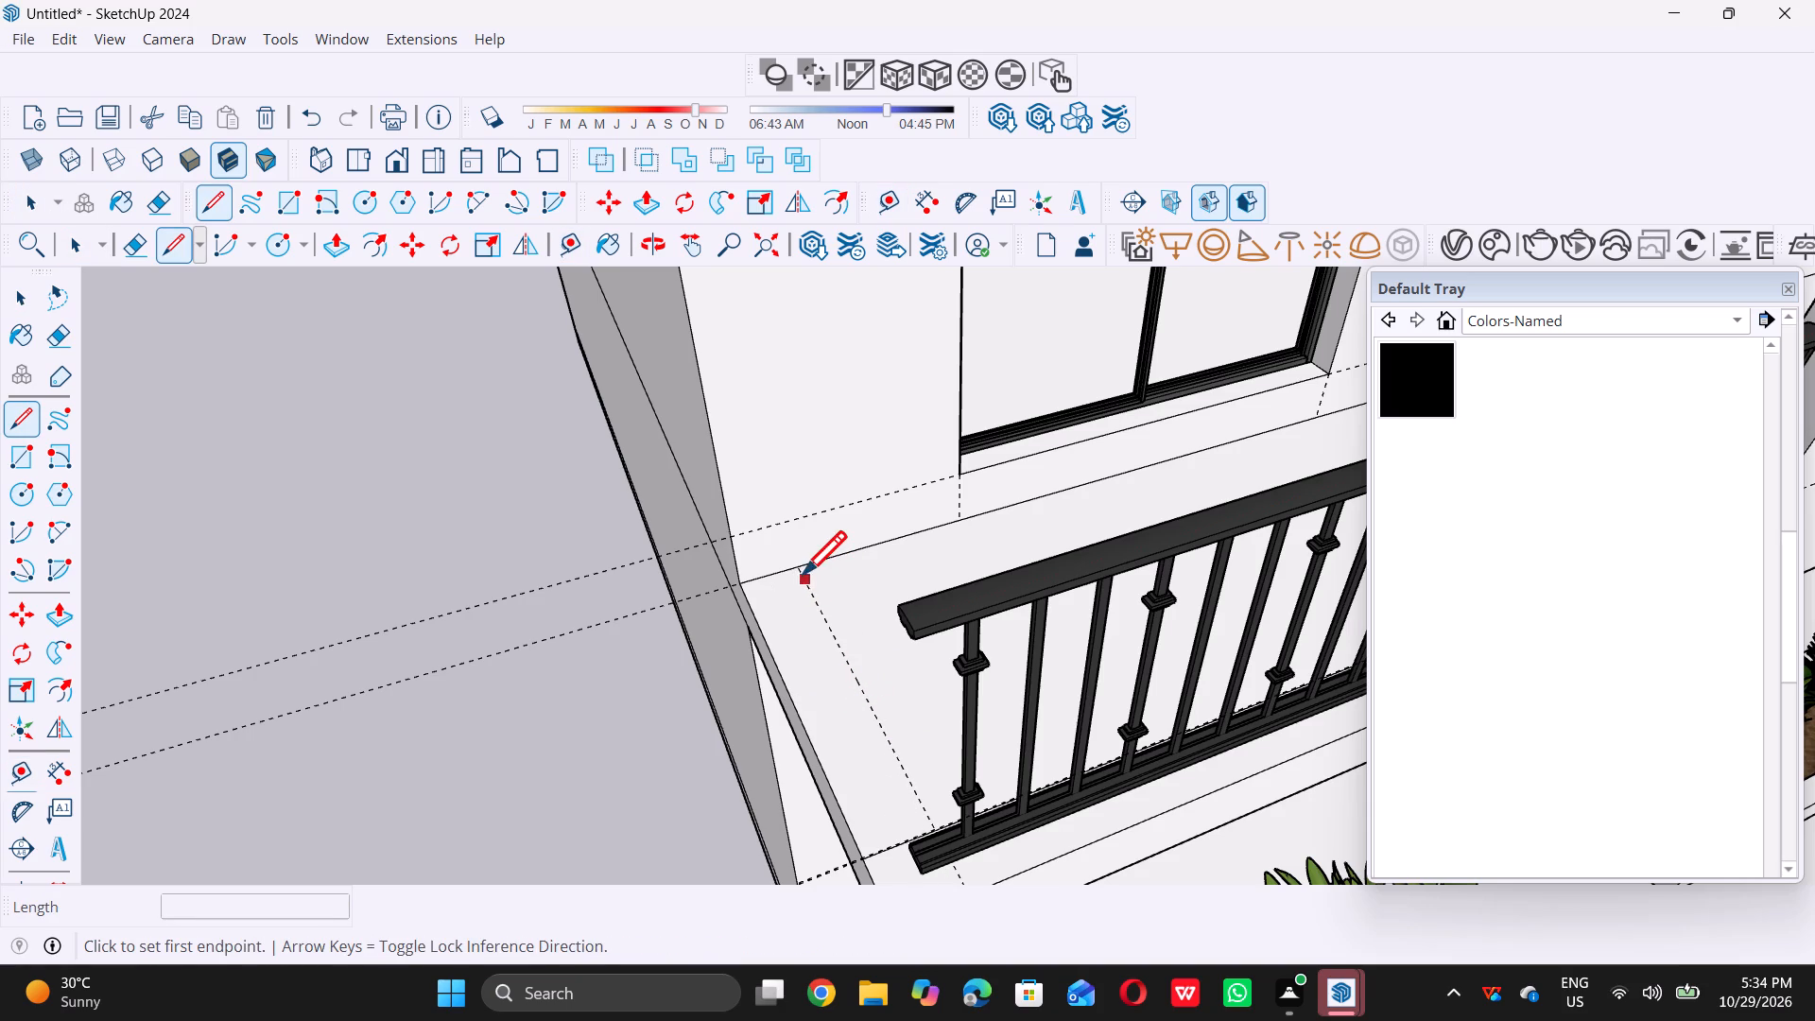
triple_click(804, 566)
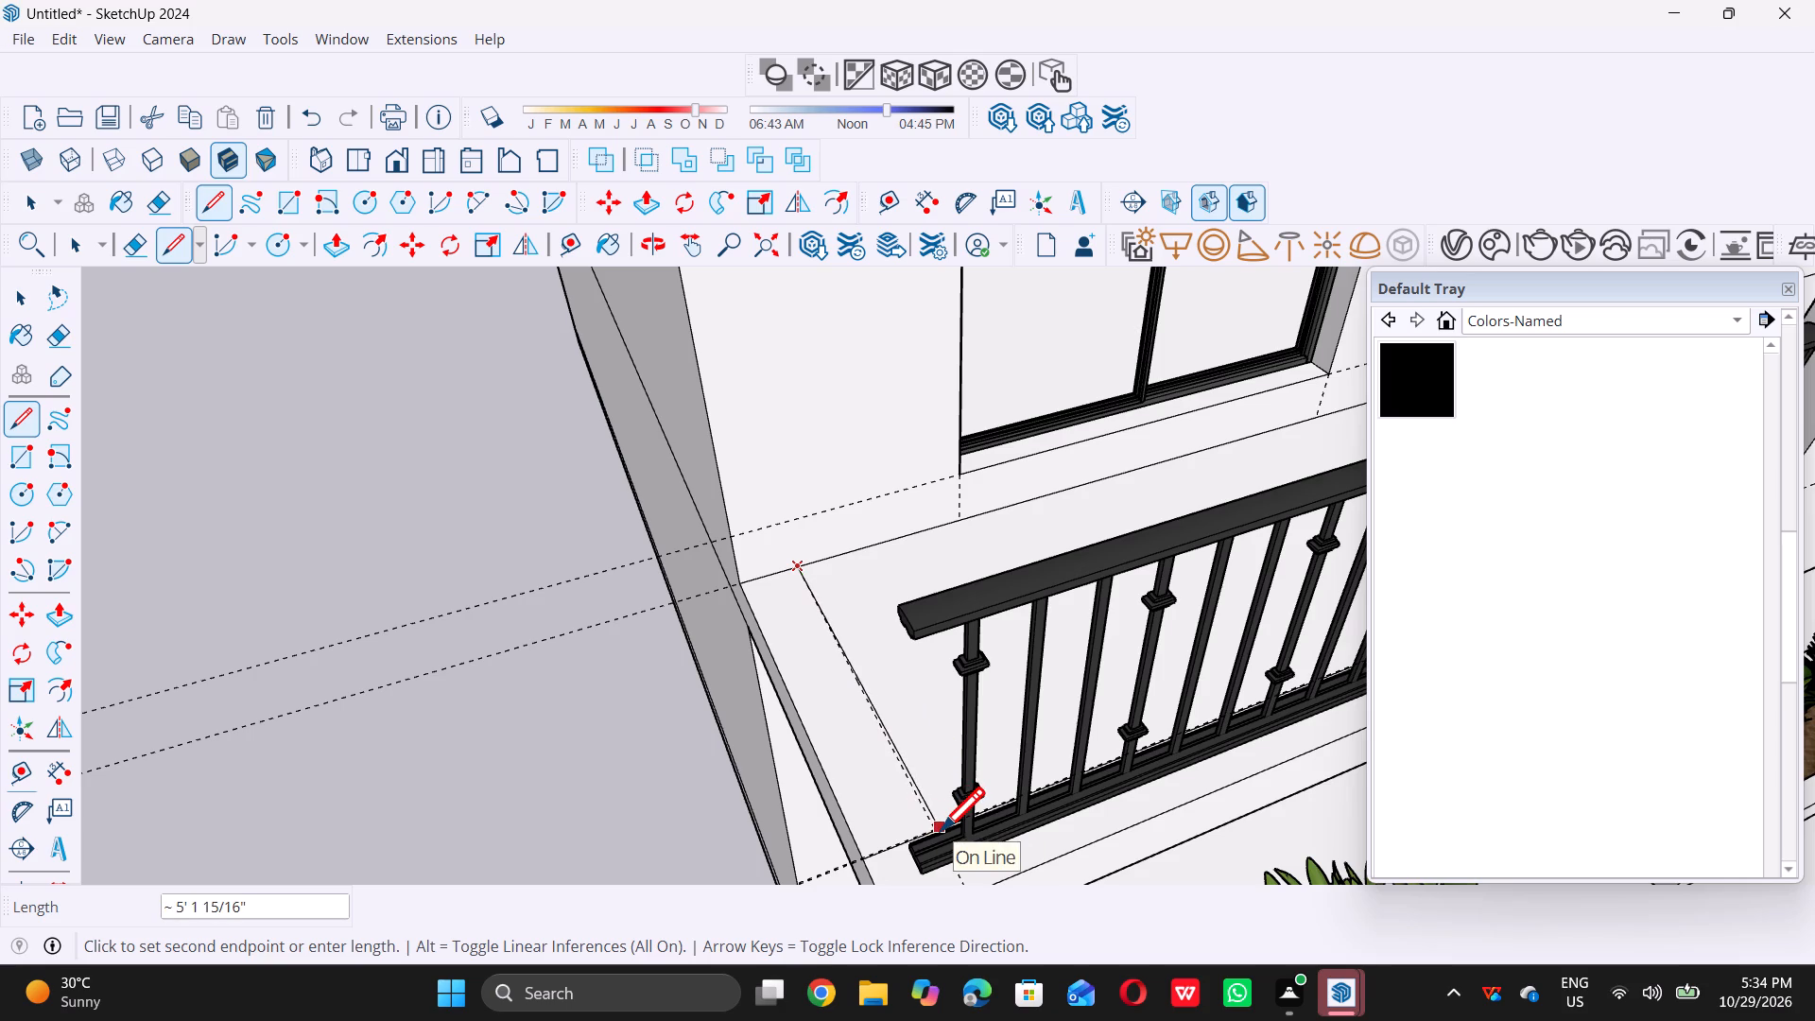
scroll(937, 830, "up", 11)
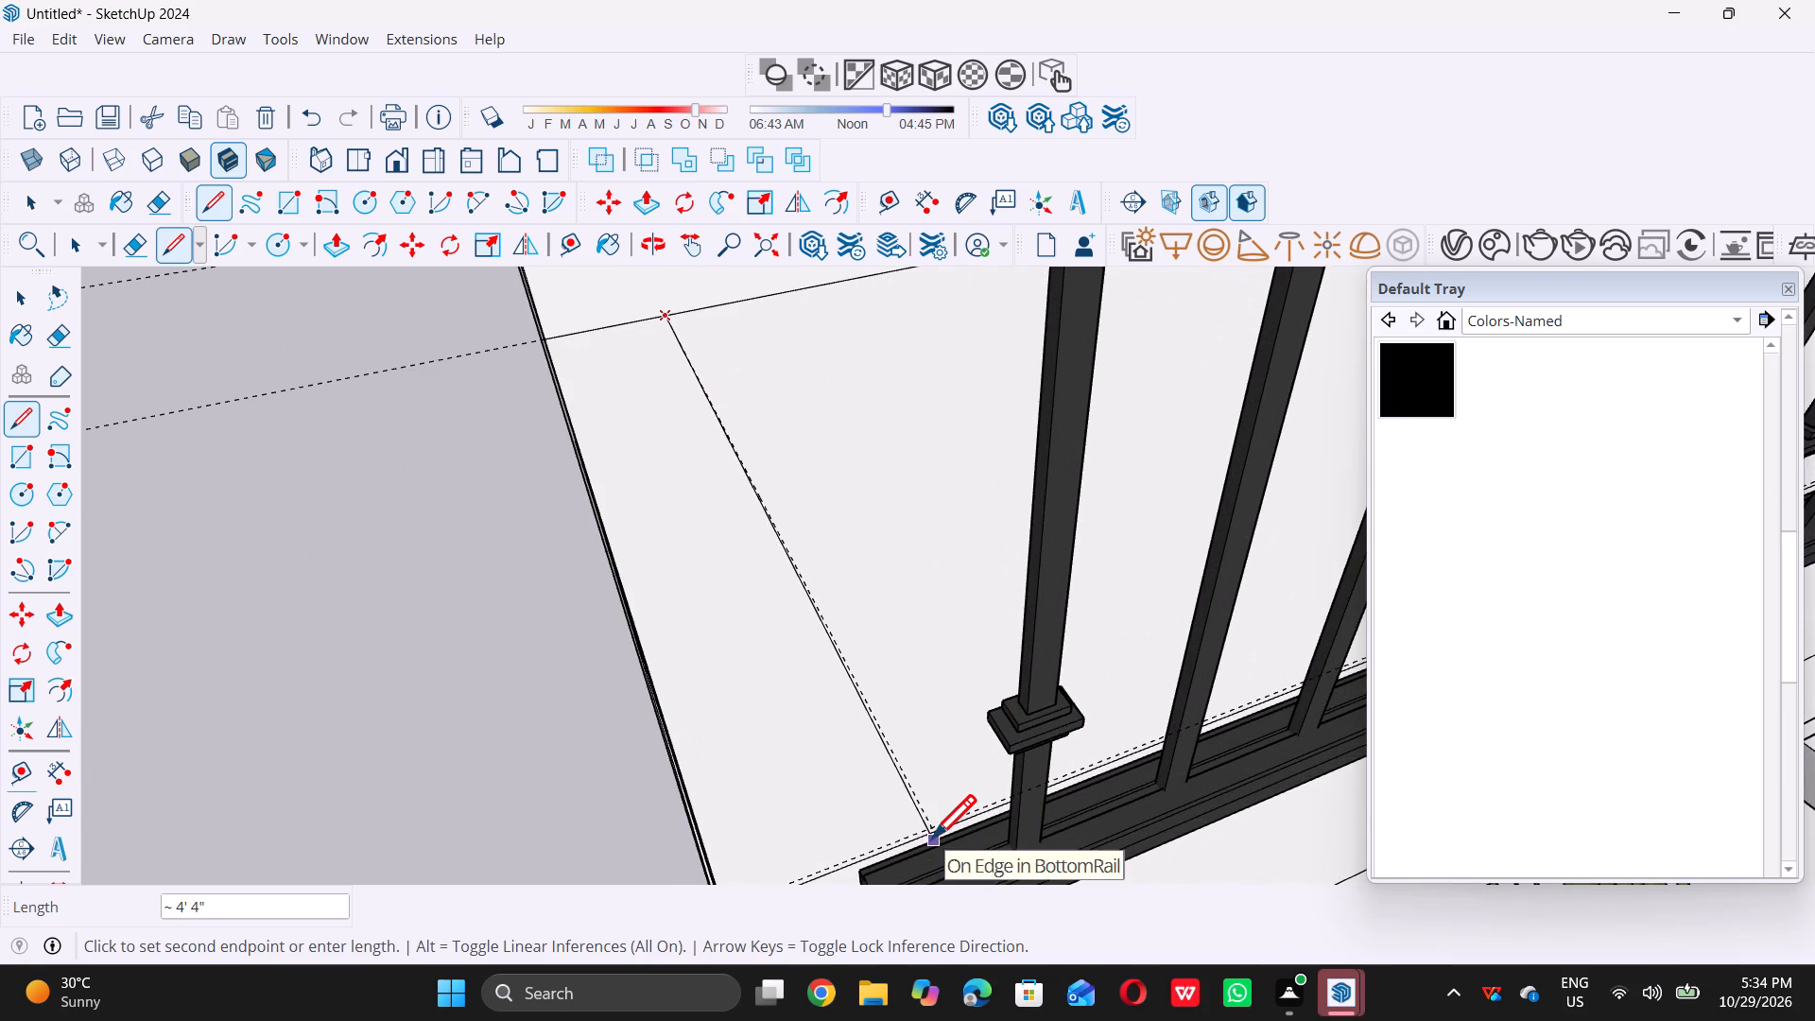
double_click(936, 830)
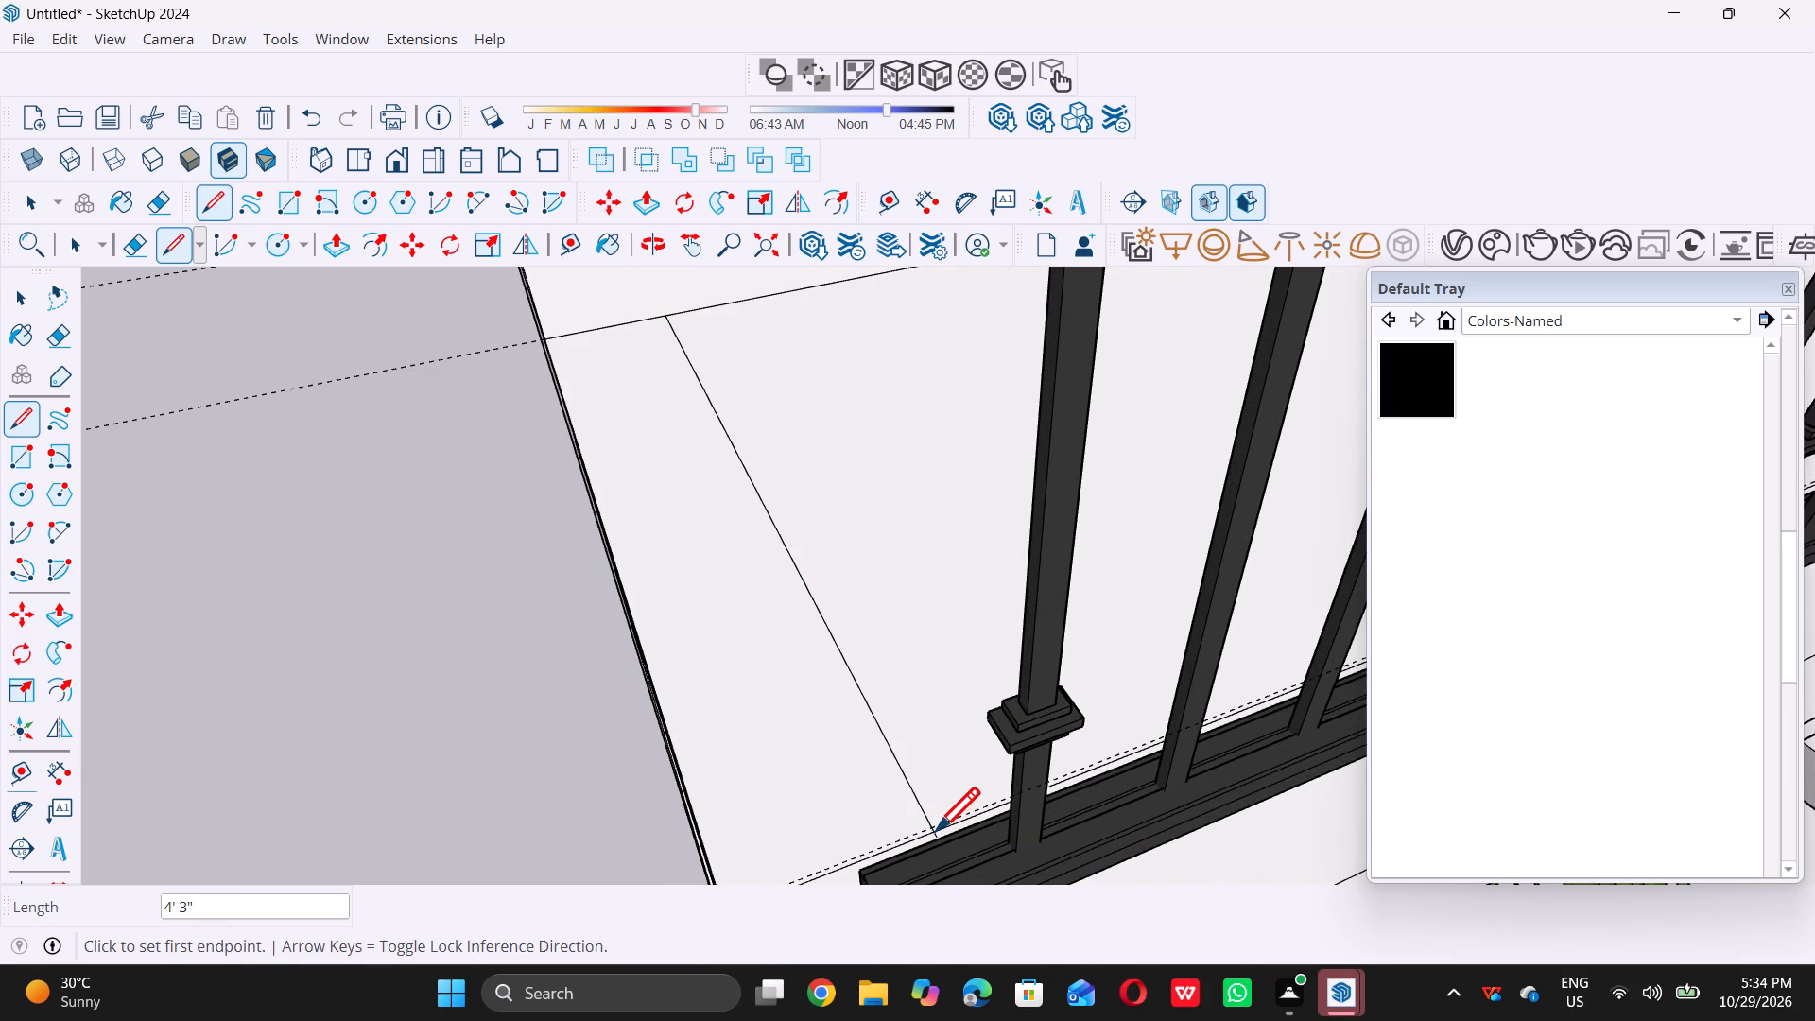
key("space")
Copy the selected side railing about 35' 2 1/4" to the midpoint of the left balcony's 9" floor strip at the back wall, and deselect it.
scroll(936, 830, "down", 20)
scroll(936, 830, "down", 9)
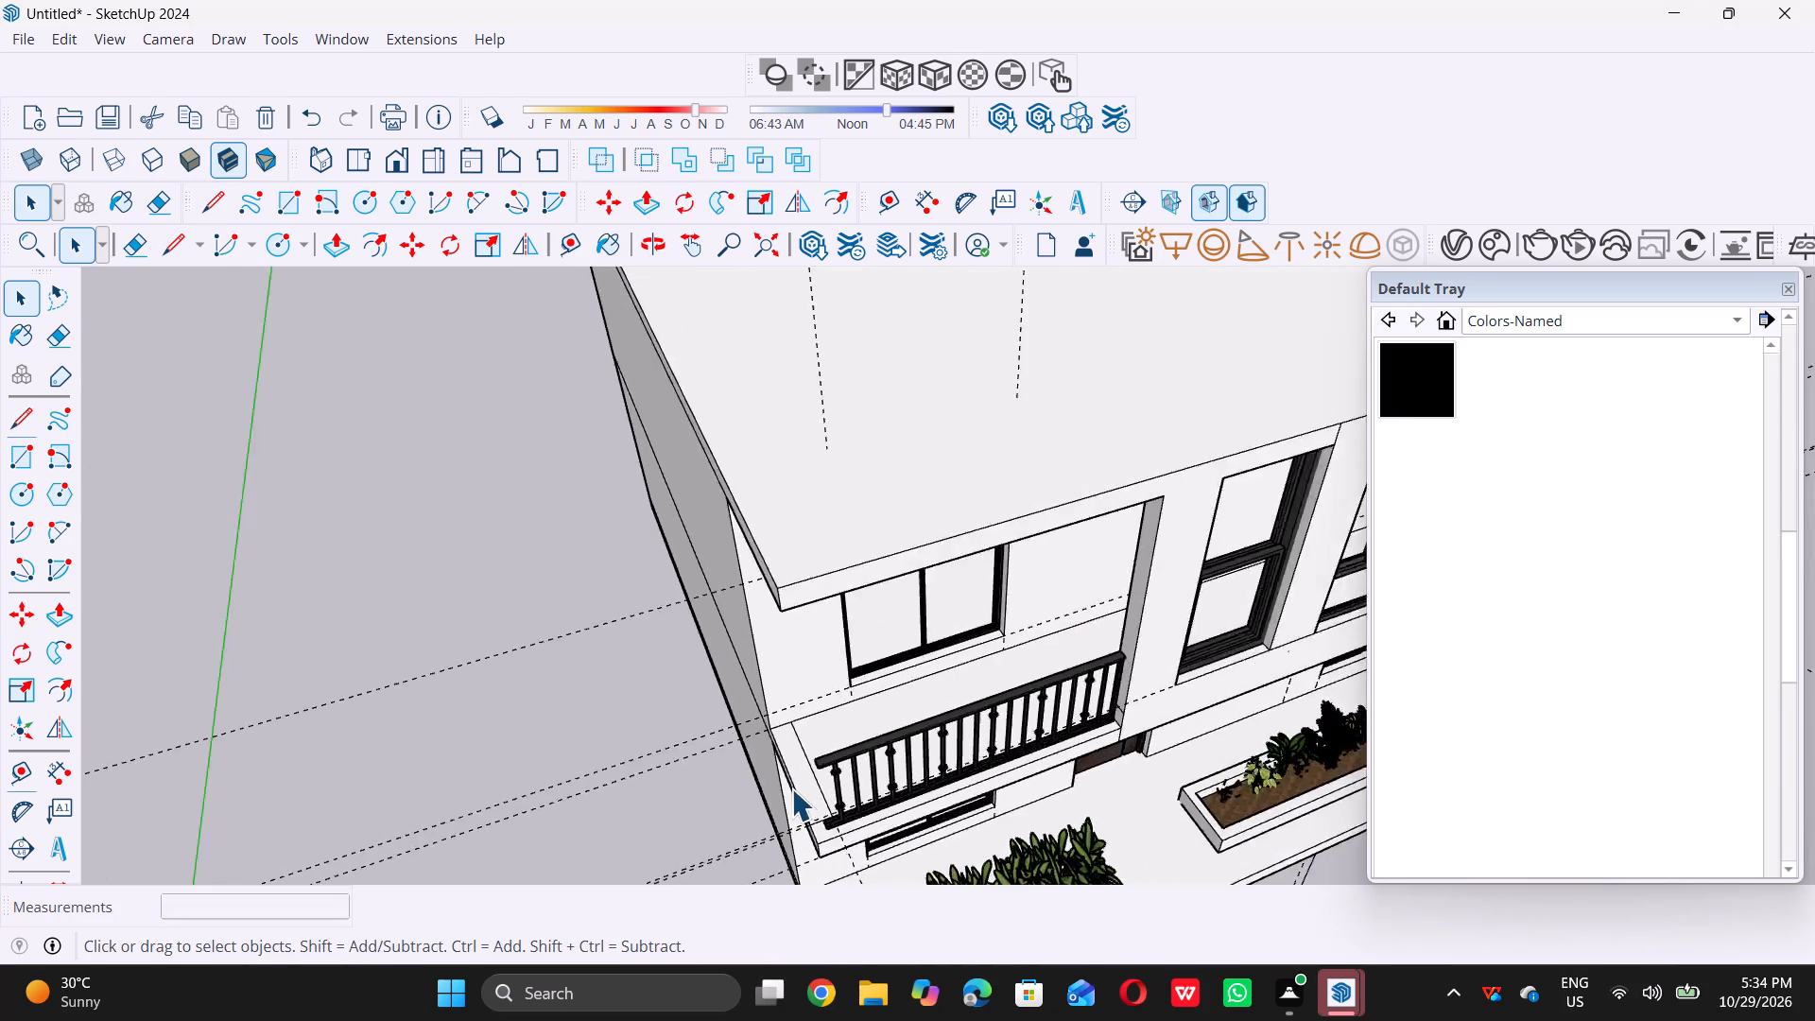
scroll(791, 788, "down", 10)
scroll(1055, 647, "up", 5)
scroll(1130, 619, "up", 10)
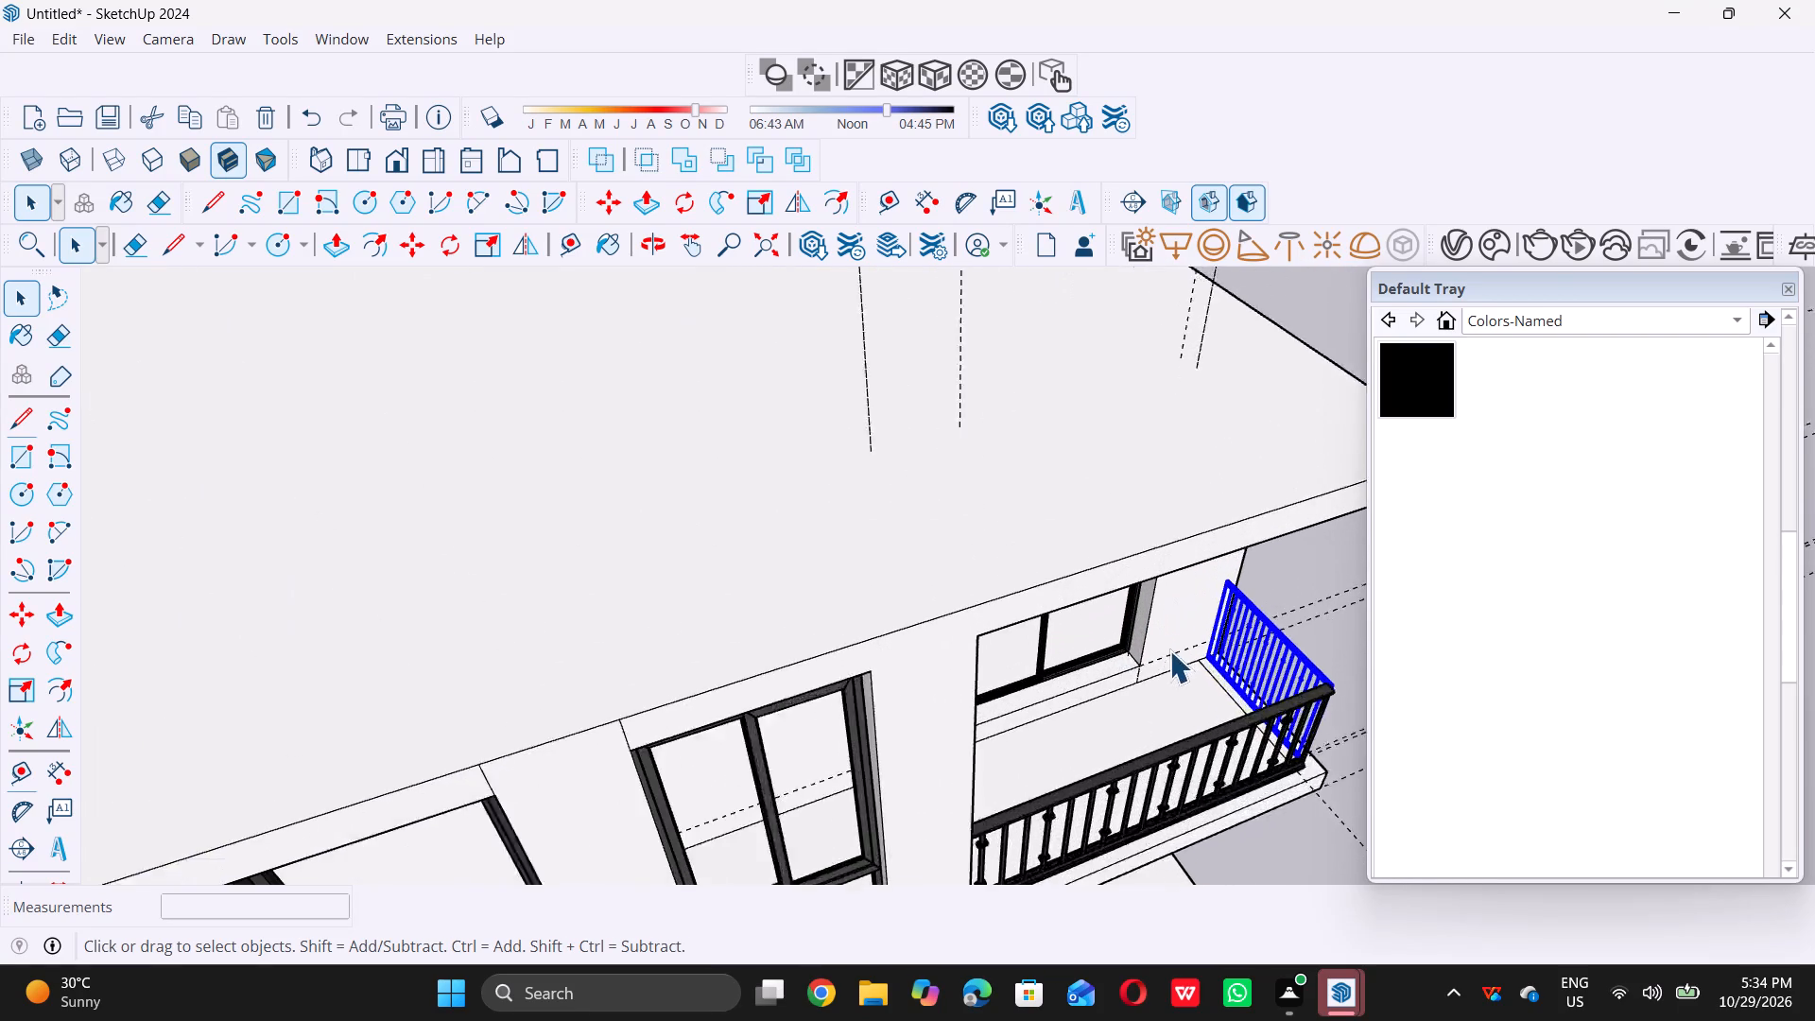
scroll(1179, 660, "up", 1)
scroll(1158, 669, "down", 10)
scroll(1129, 655, "up", 6)
scroll(1167, 667, "up", 20)
scroll(1167, 667, "up", 2)
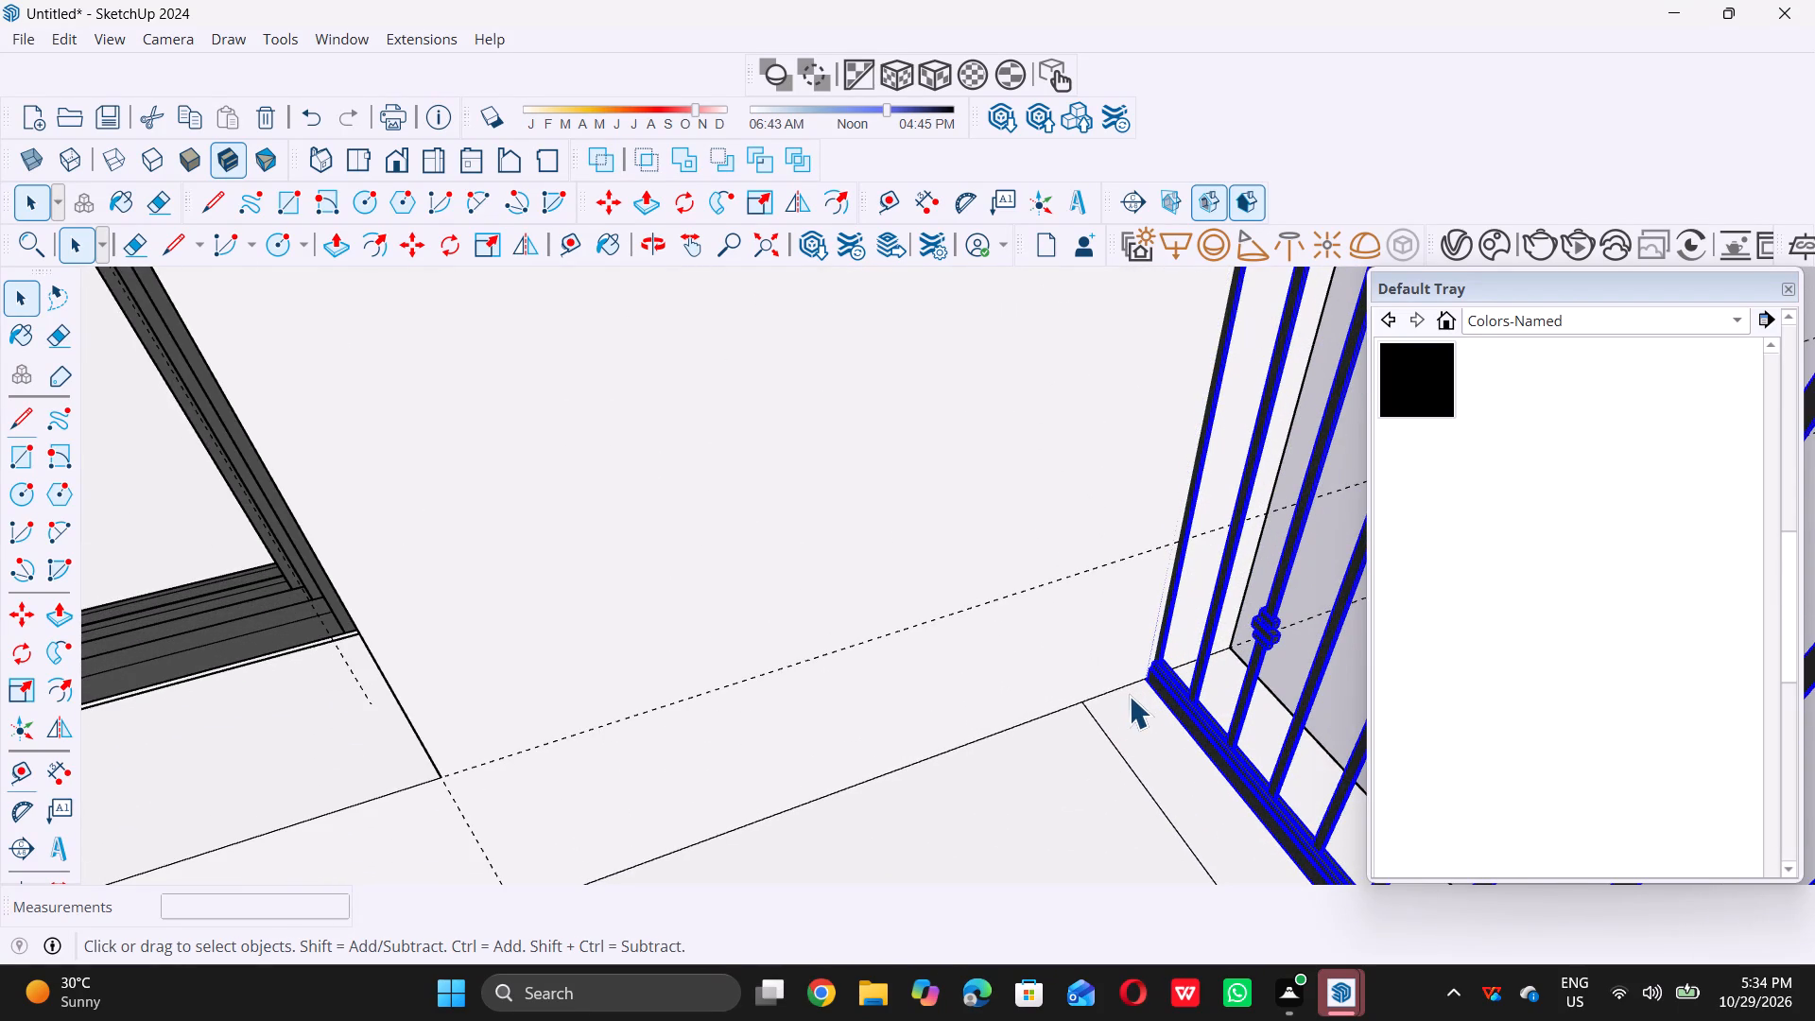
key("m")
double_click(1144, 680)
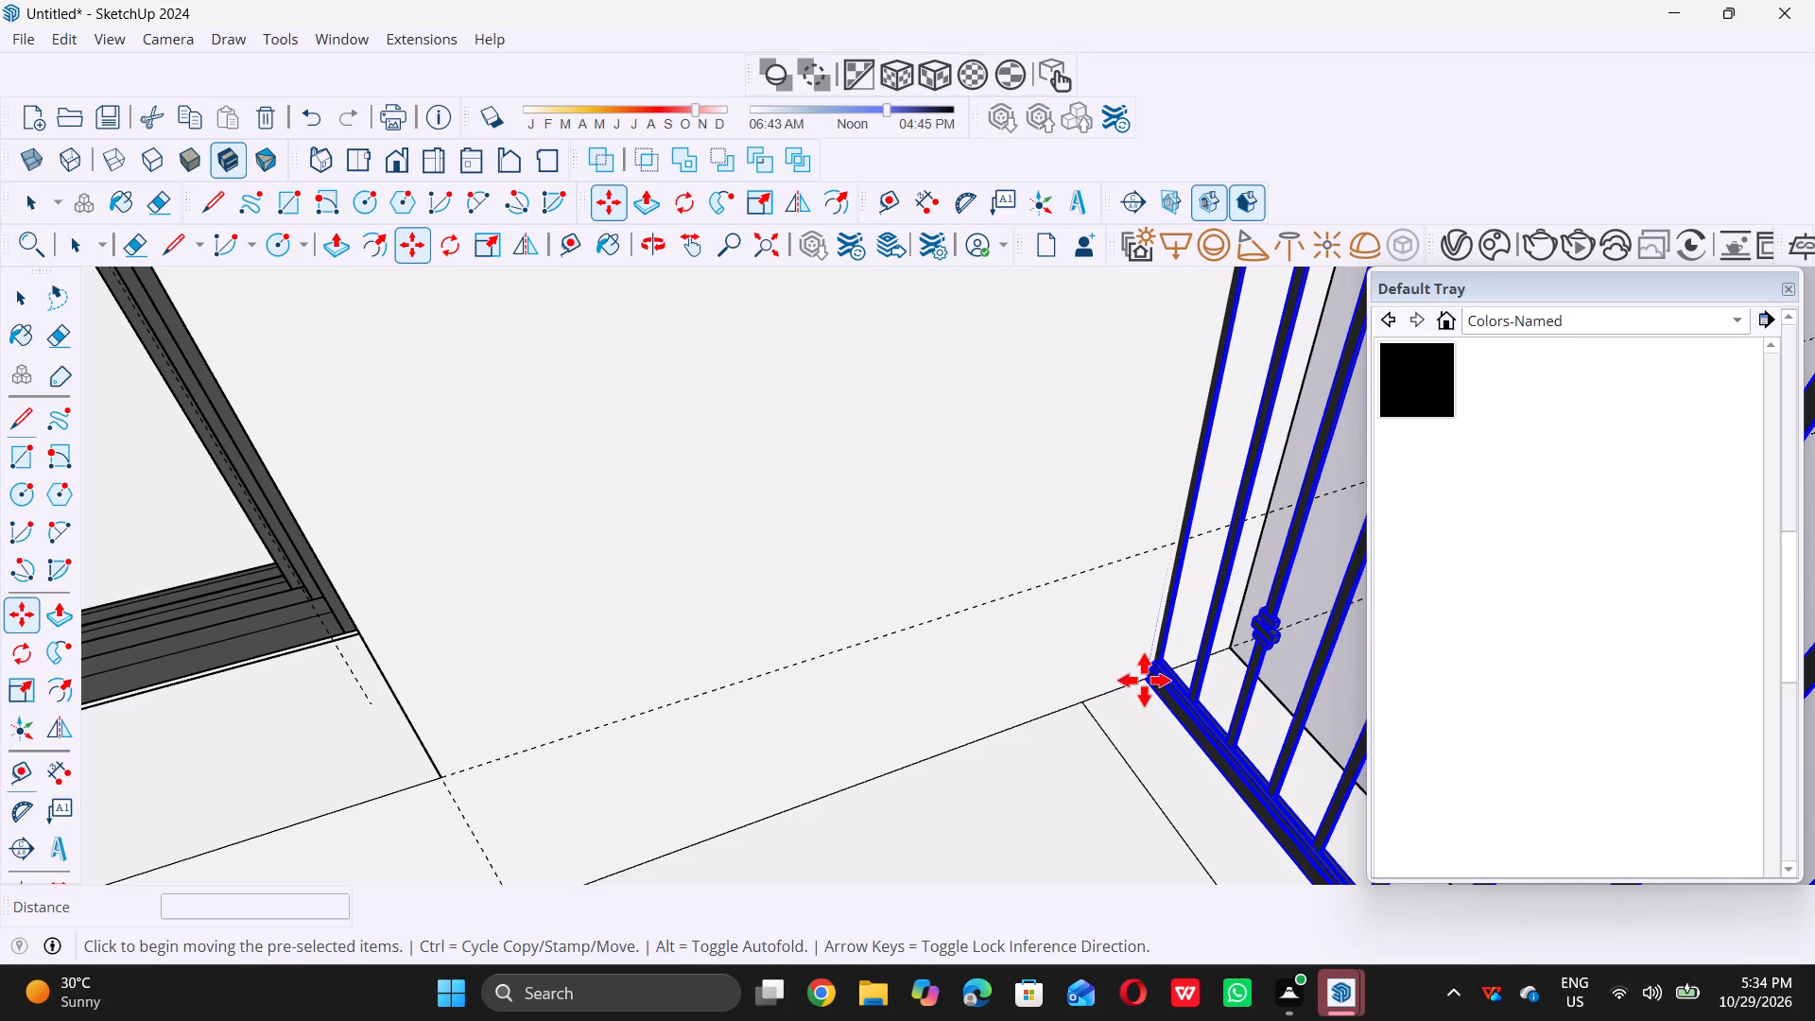
scroll(1144, 680, "down", 14)
scroll(1144, 680, "down", 9)
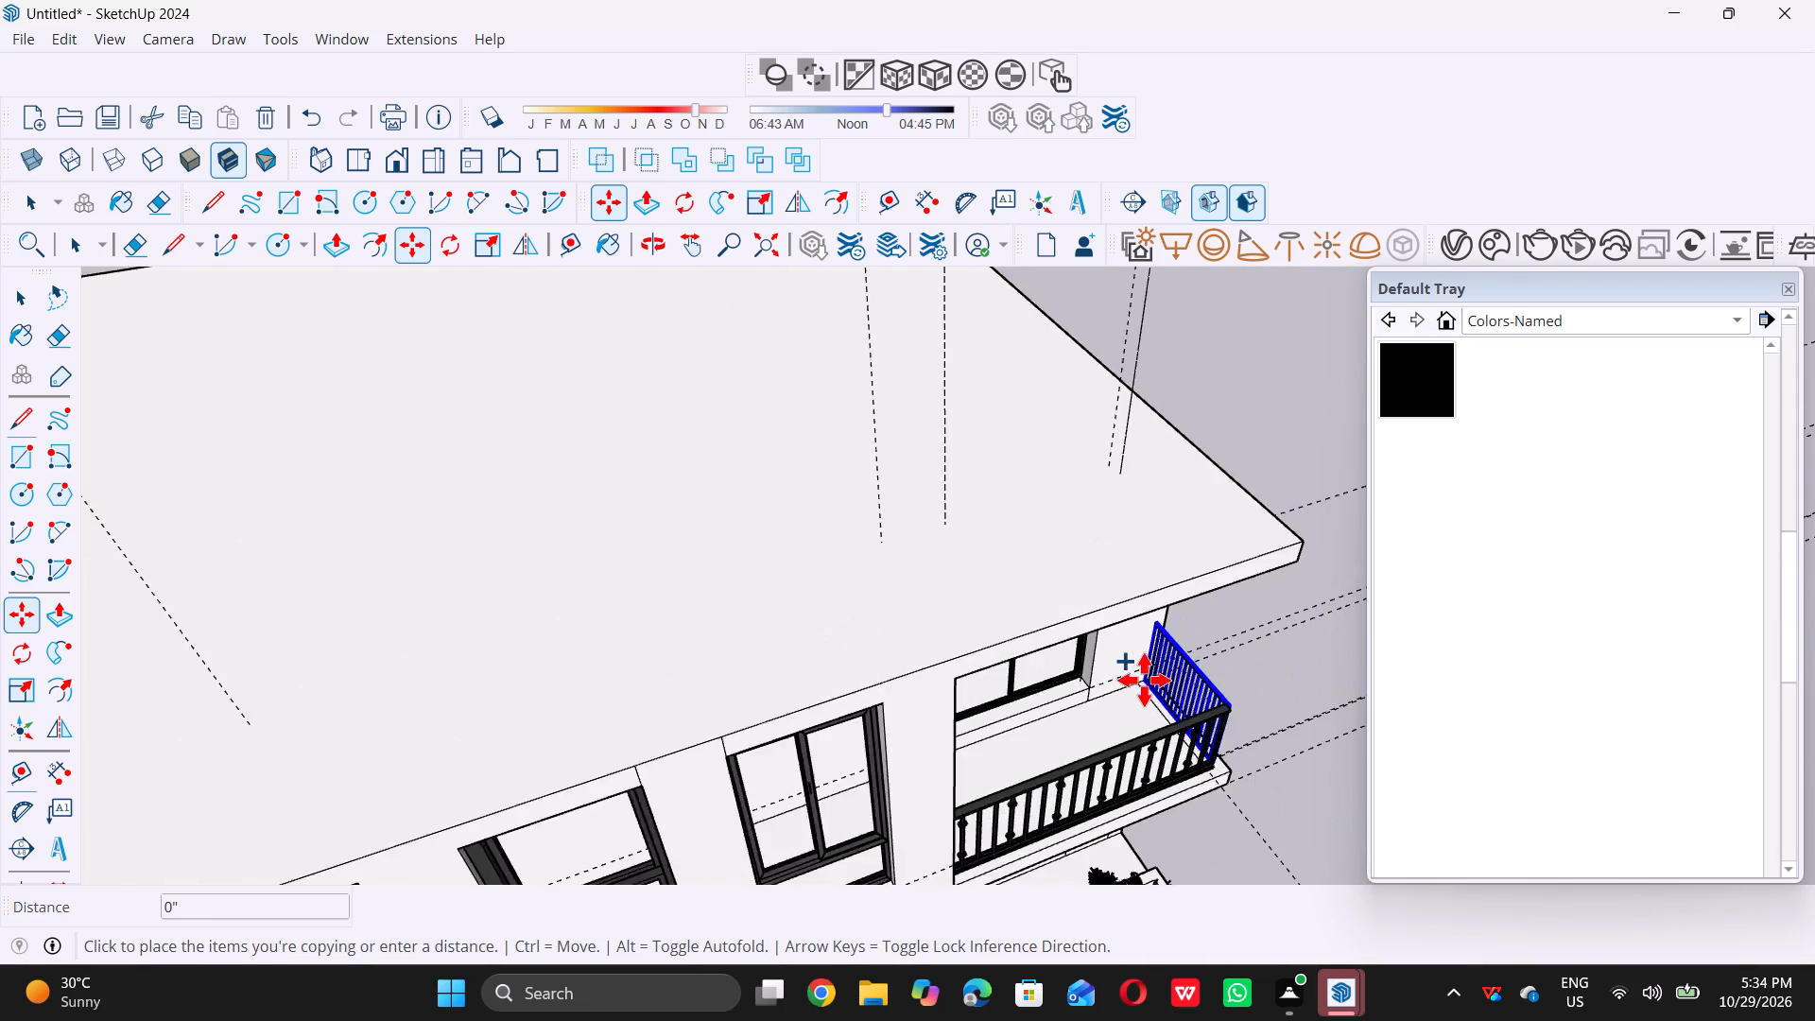
scroll(1144, 680, "down", 10)
scroll(735, 855, "up", 2)
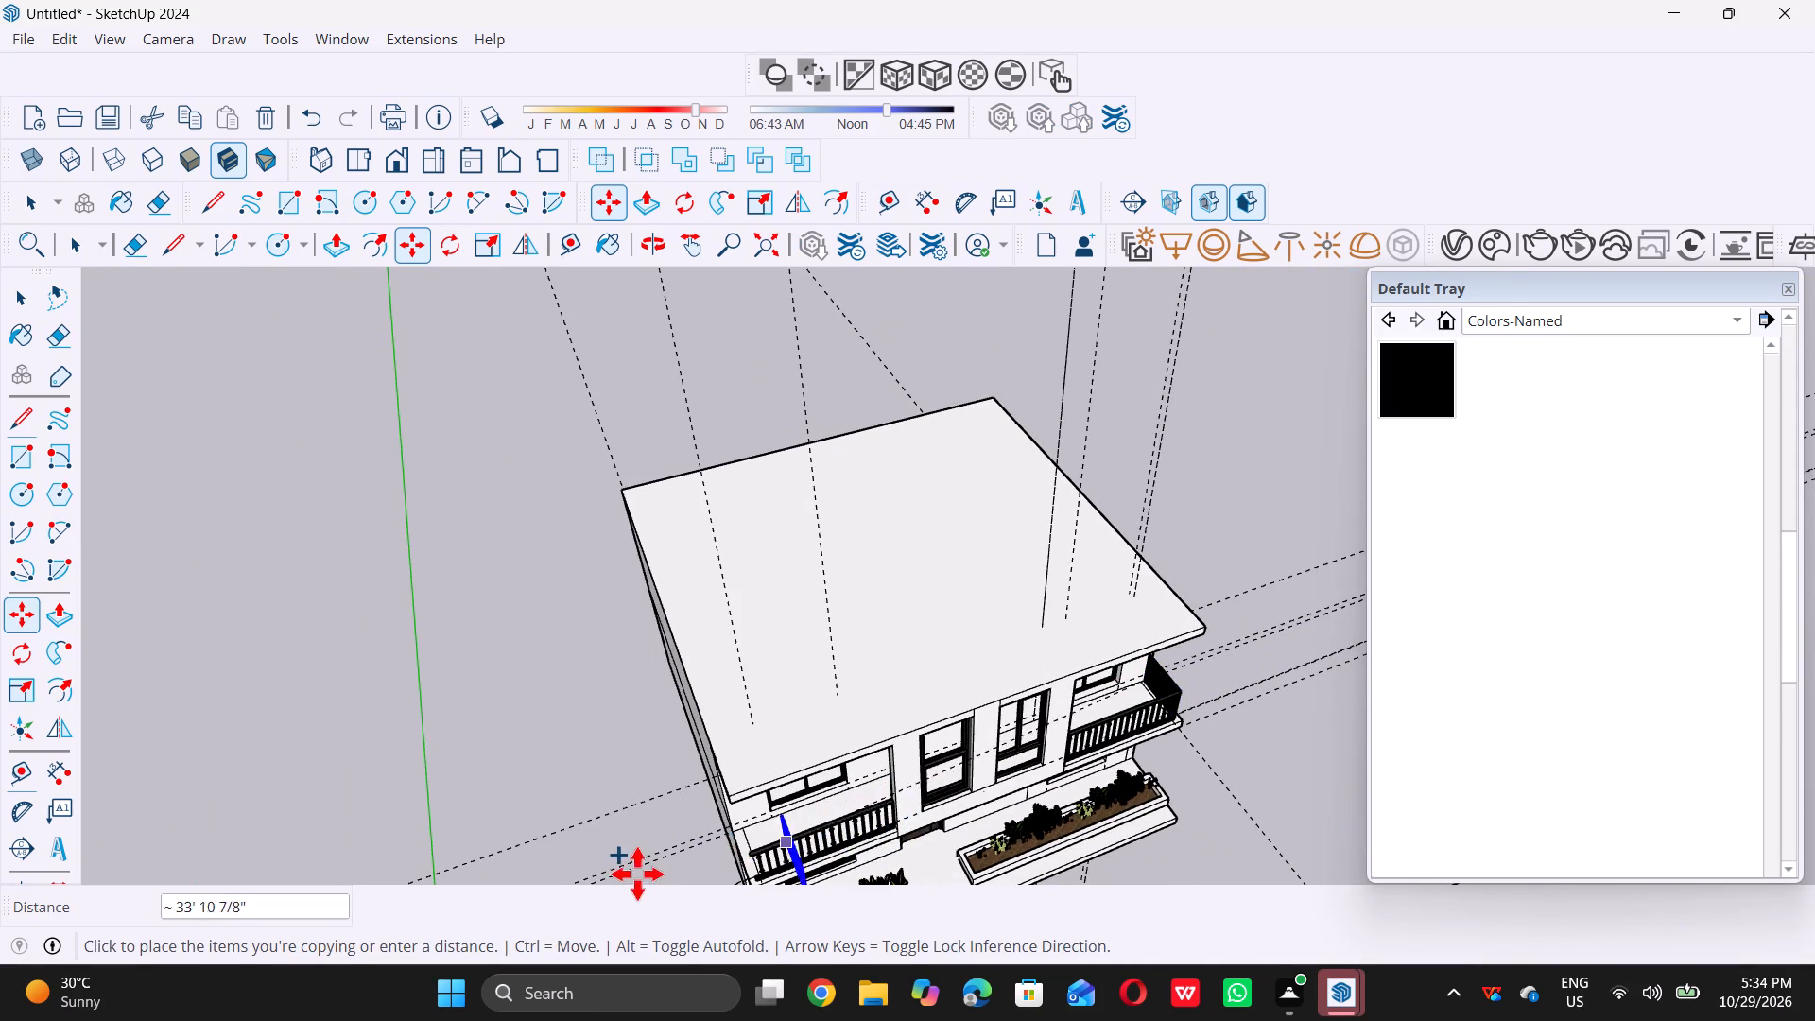
scroll(637, 874, "up", 8)
scroll(816, 810, "up", 9)
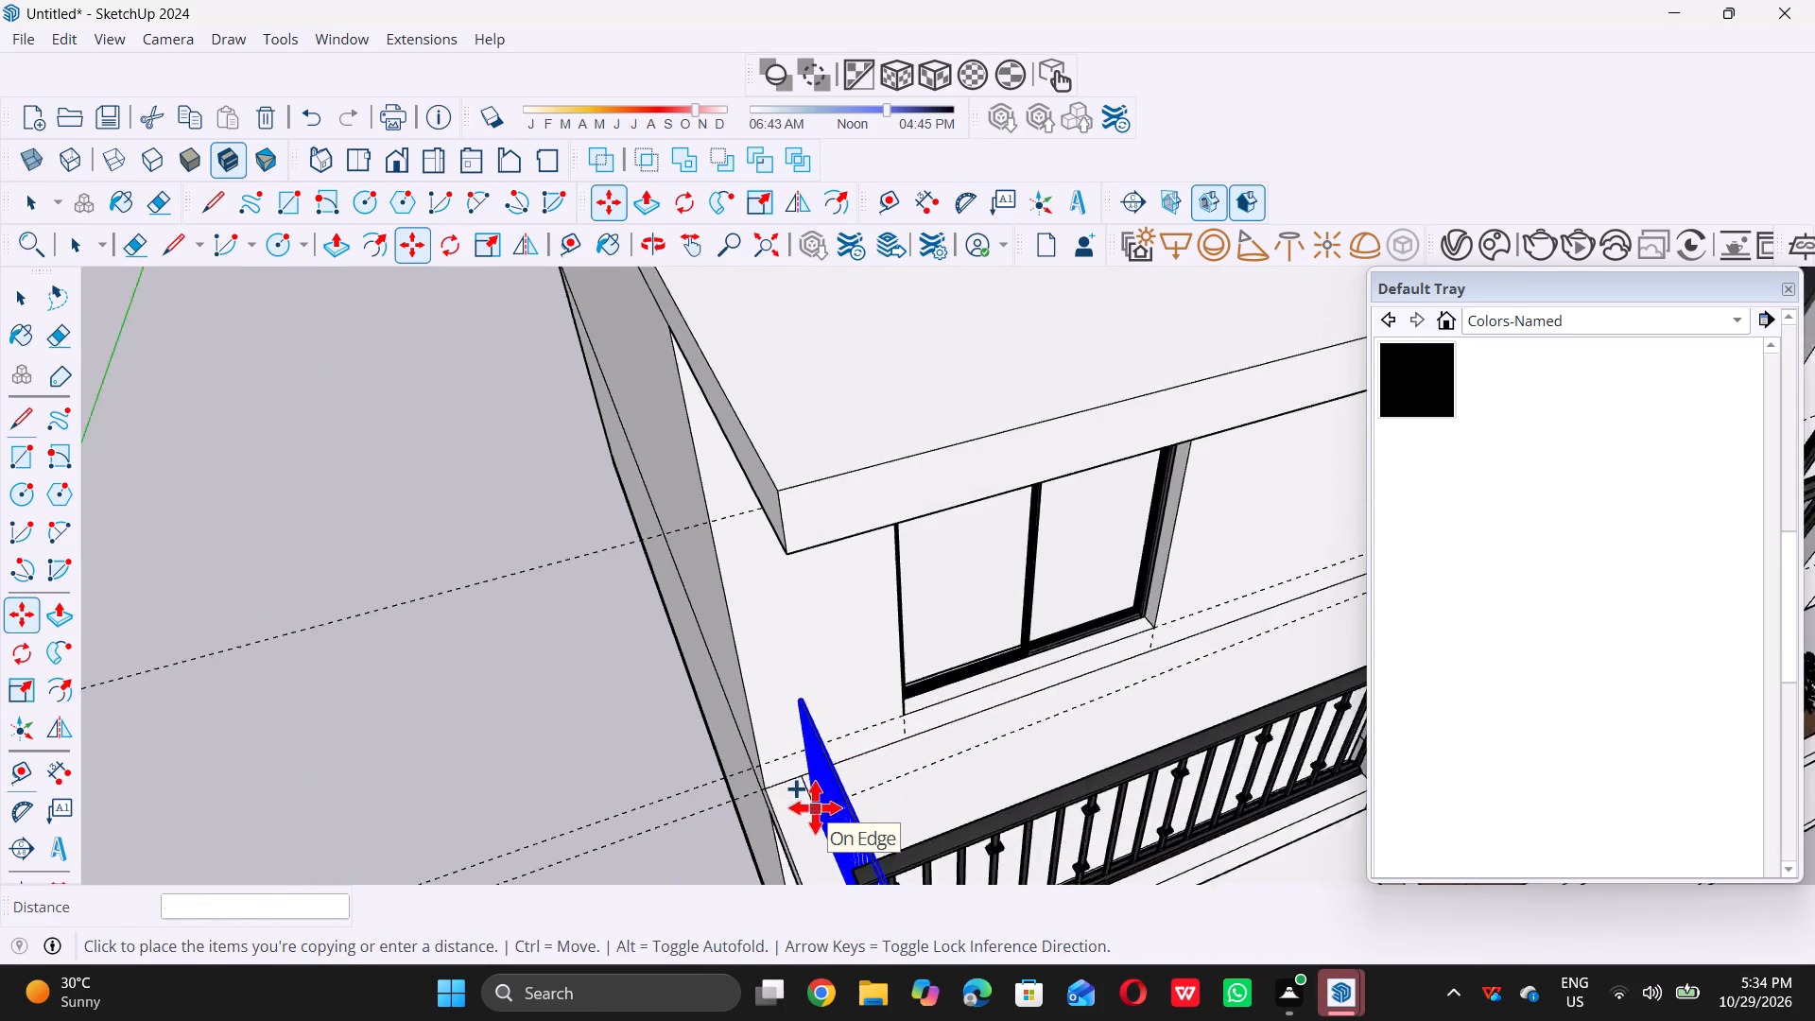
scroll(815, 807, "up", 11)
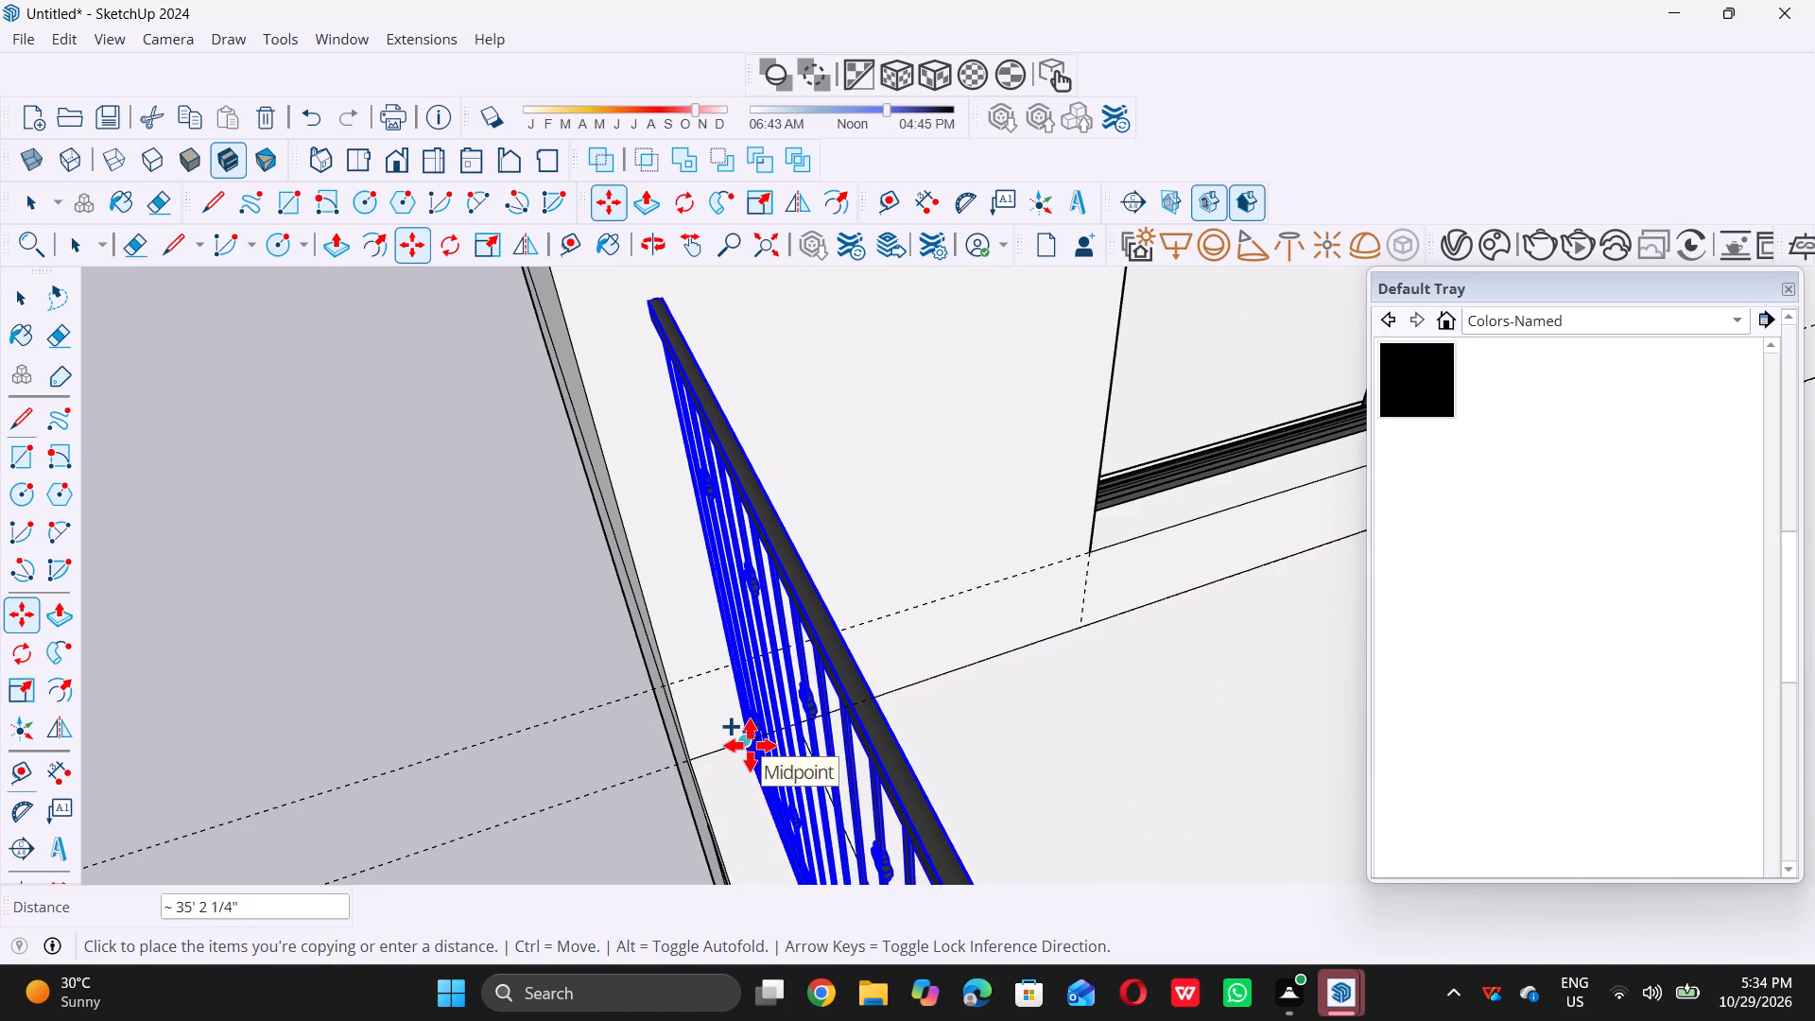
double_click(750, 743)
key("space")
scroll(750, 743, "down", 15)
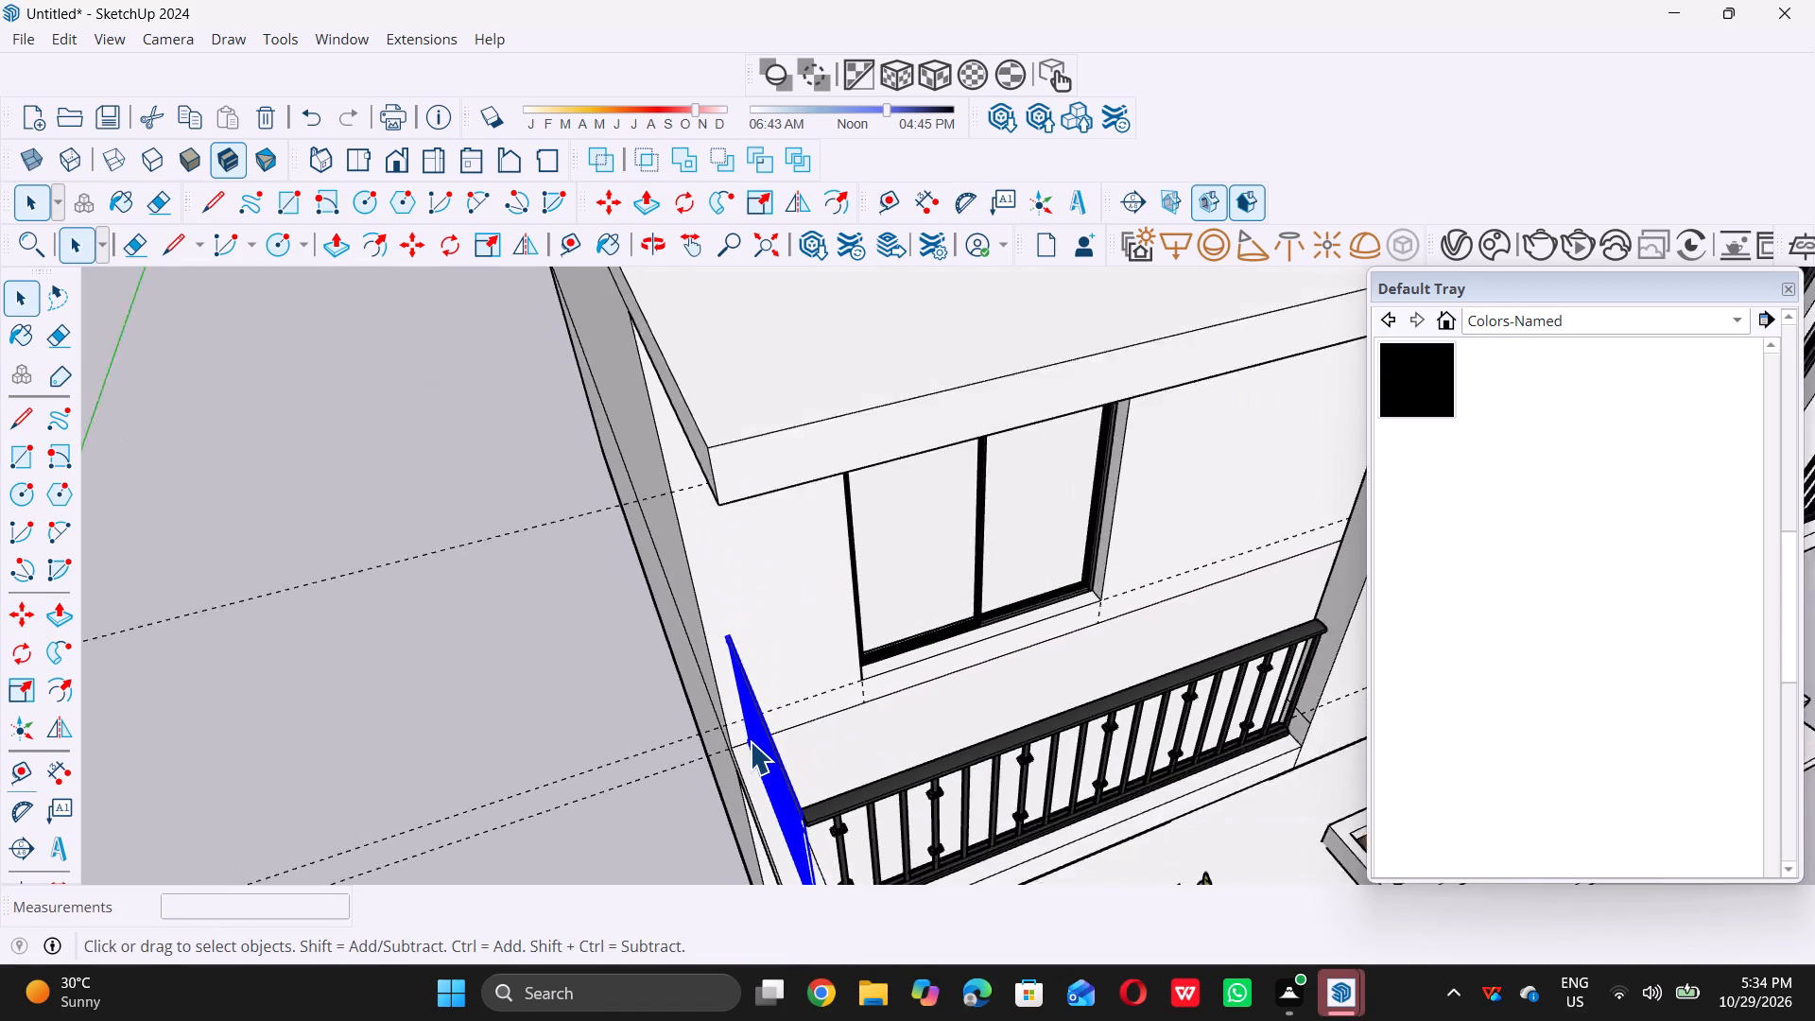
scroll(750, 741, "down", 3)
triple_click(438, 680)
Examine how the copied side railing meets the front railing and sits on the left balcony's floor edge.
scroll(438, 680, "down", 5)
middle_click_drag(699, 804, 744, 662)
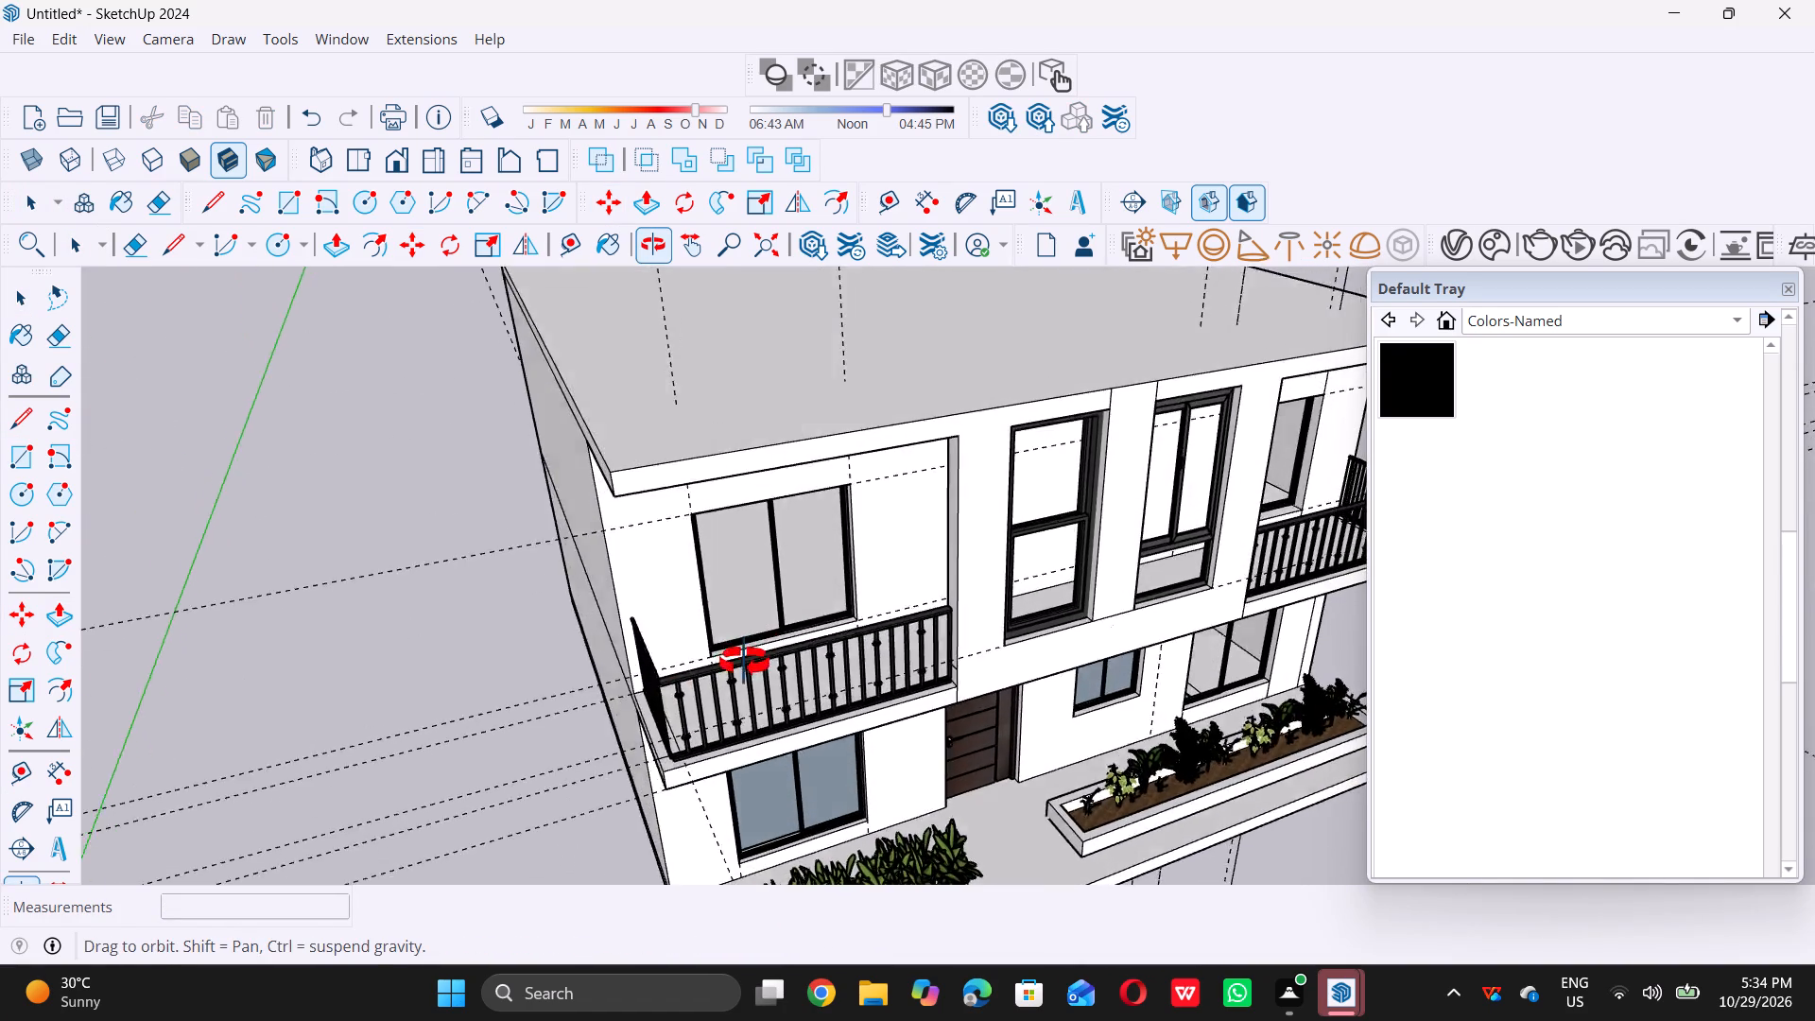
middle_click_drag(744, 662, 852, 639)
scroll(793, 719, "up", 15)
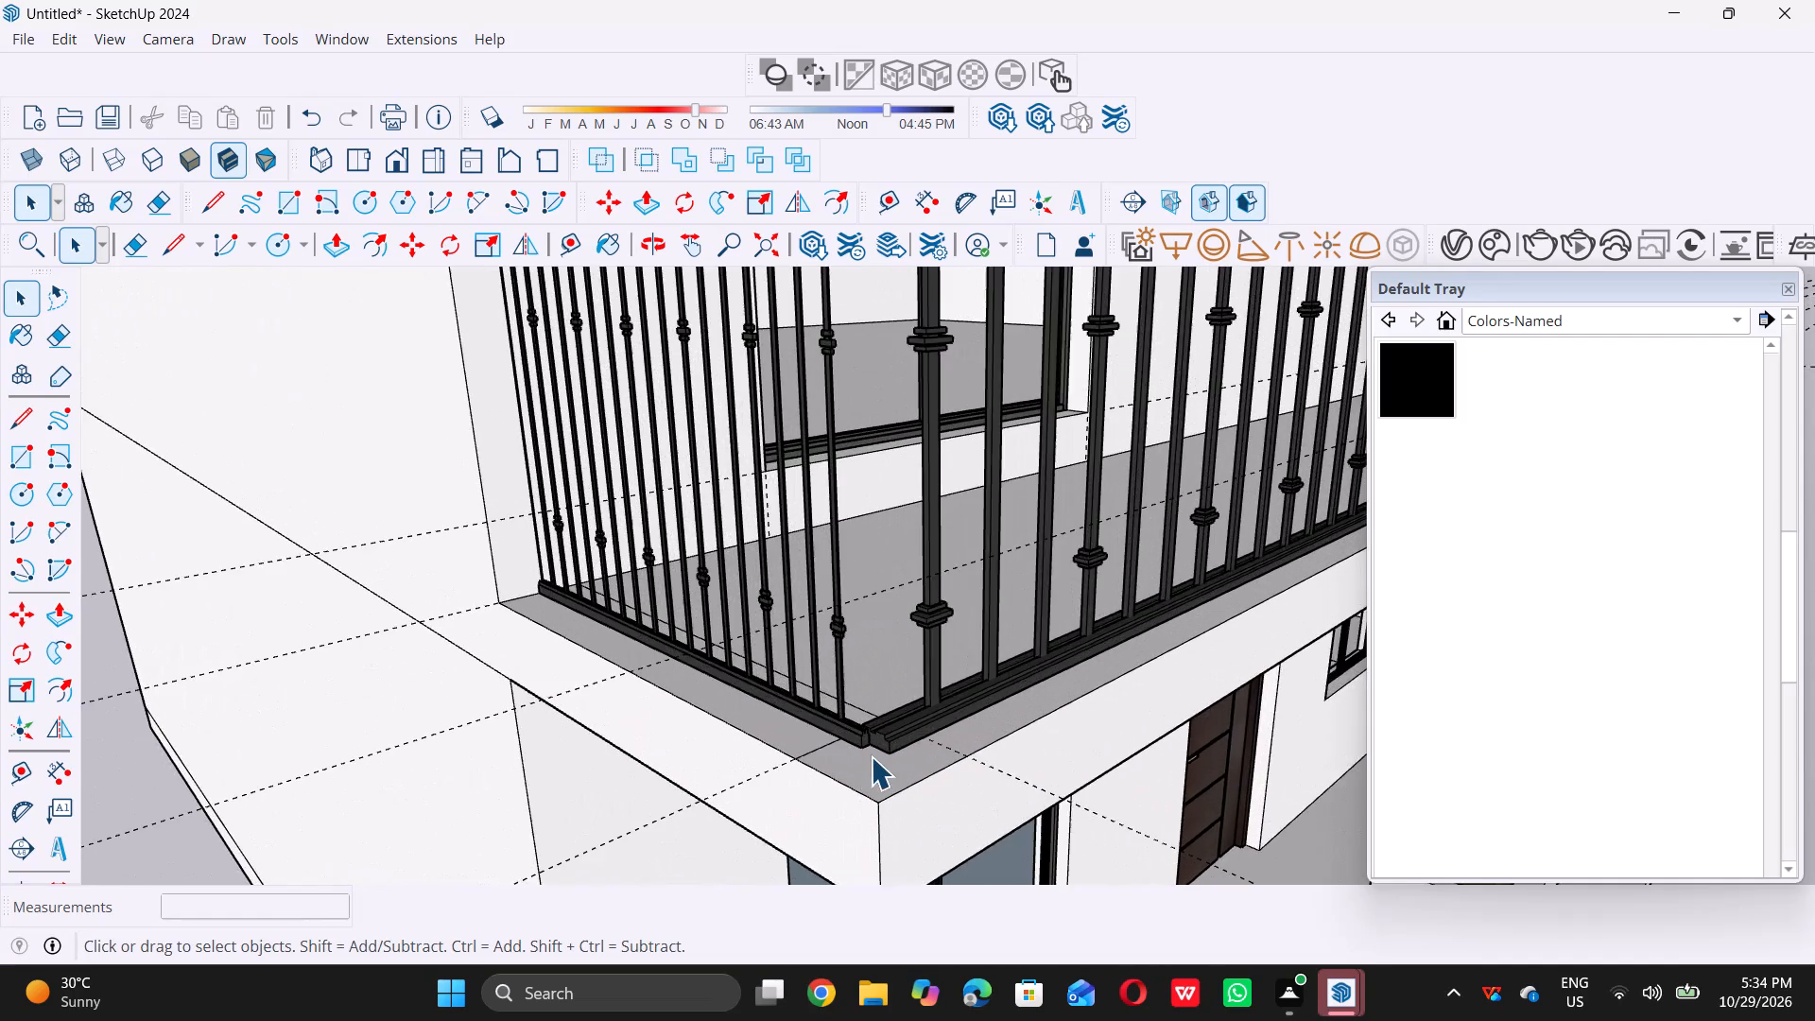
scroll(872, 756, "up", 13)
scroll(856, 758, "down", 12)
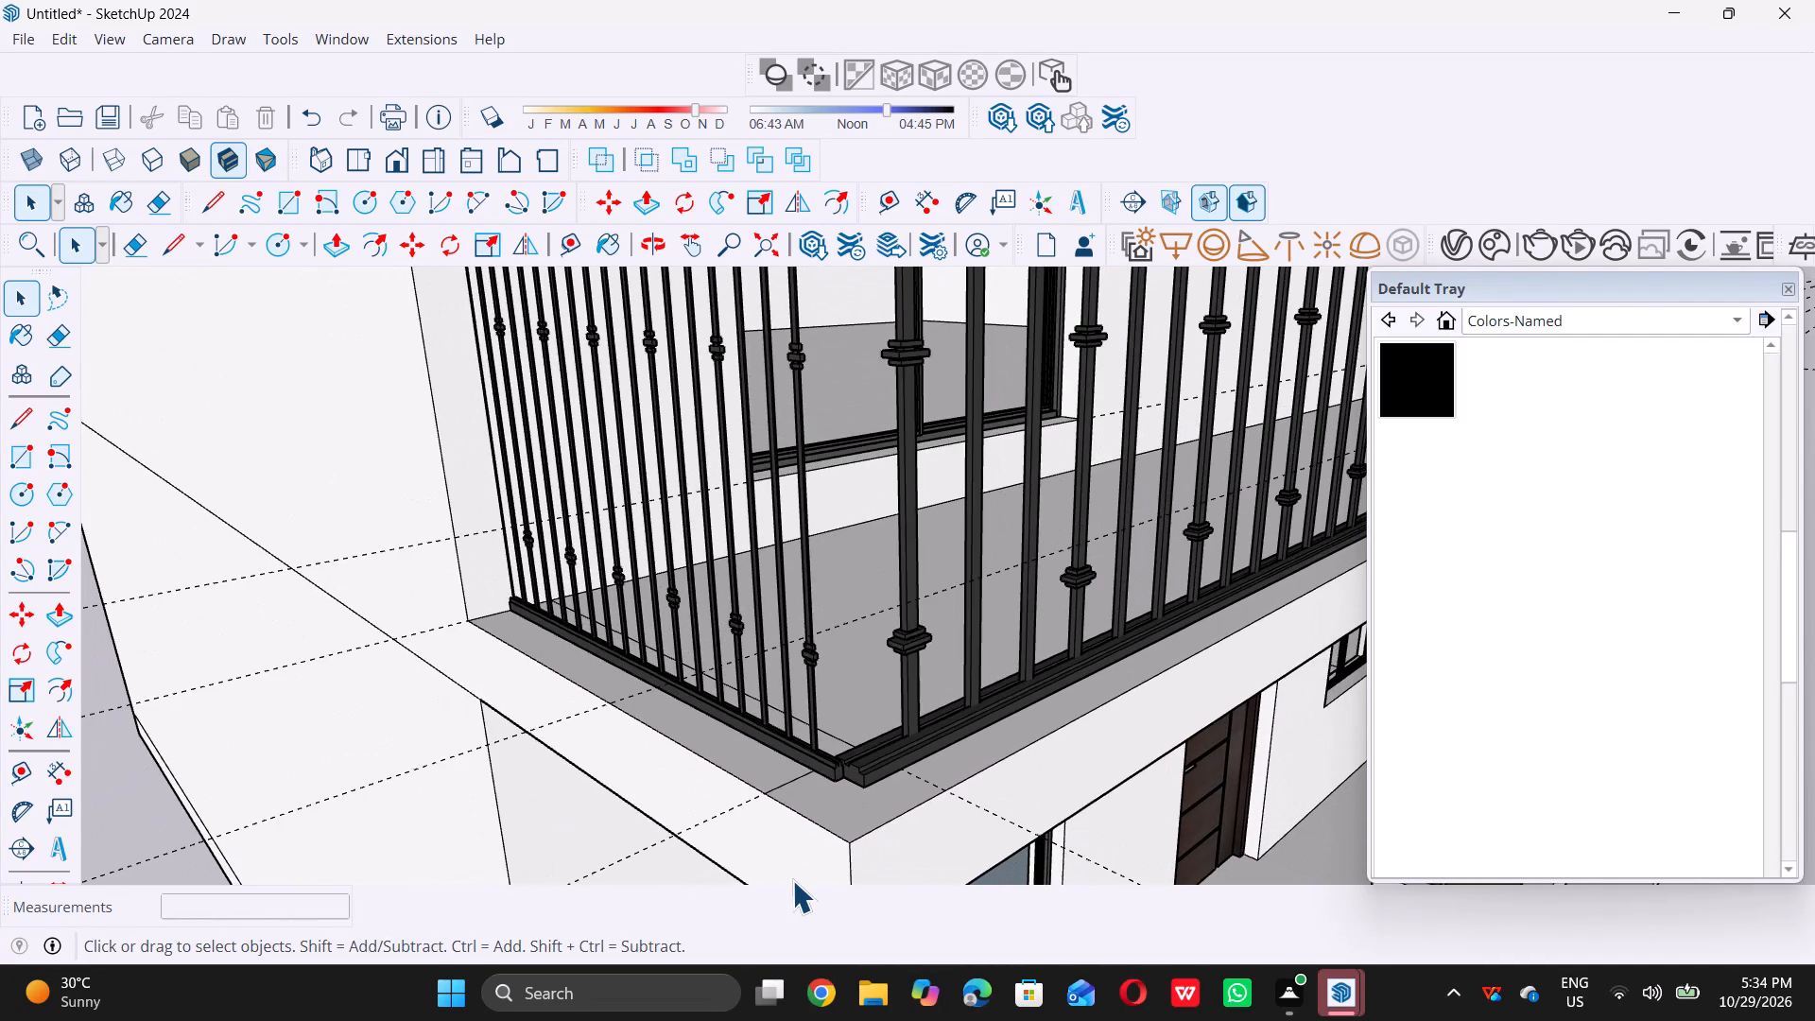
scroll(792, 880, "down", 4)
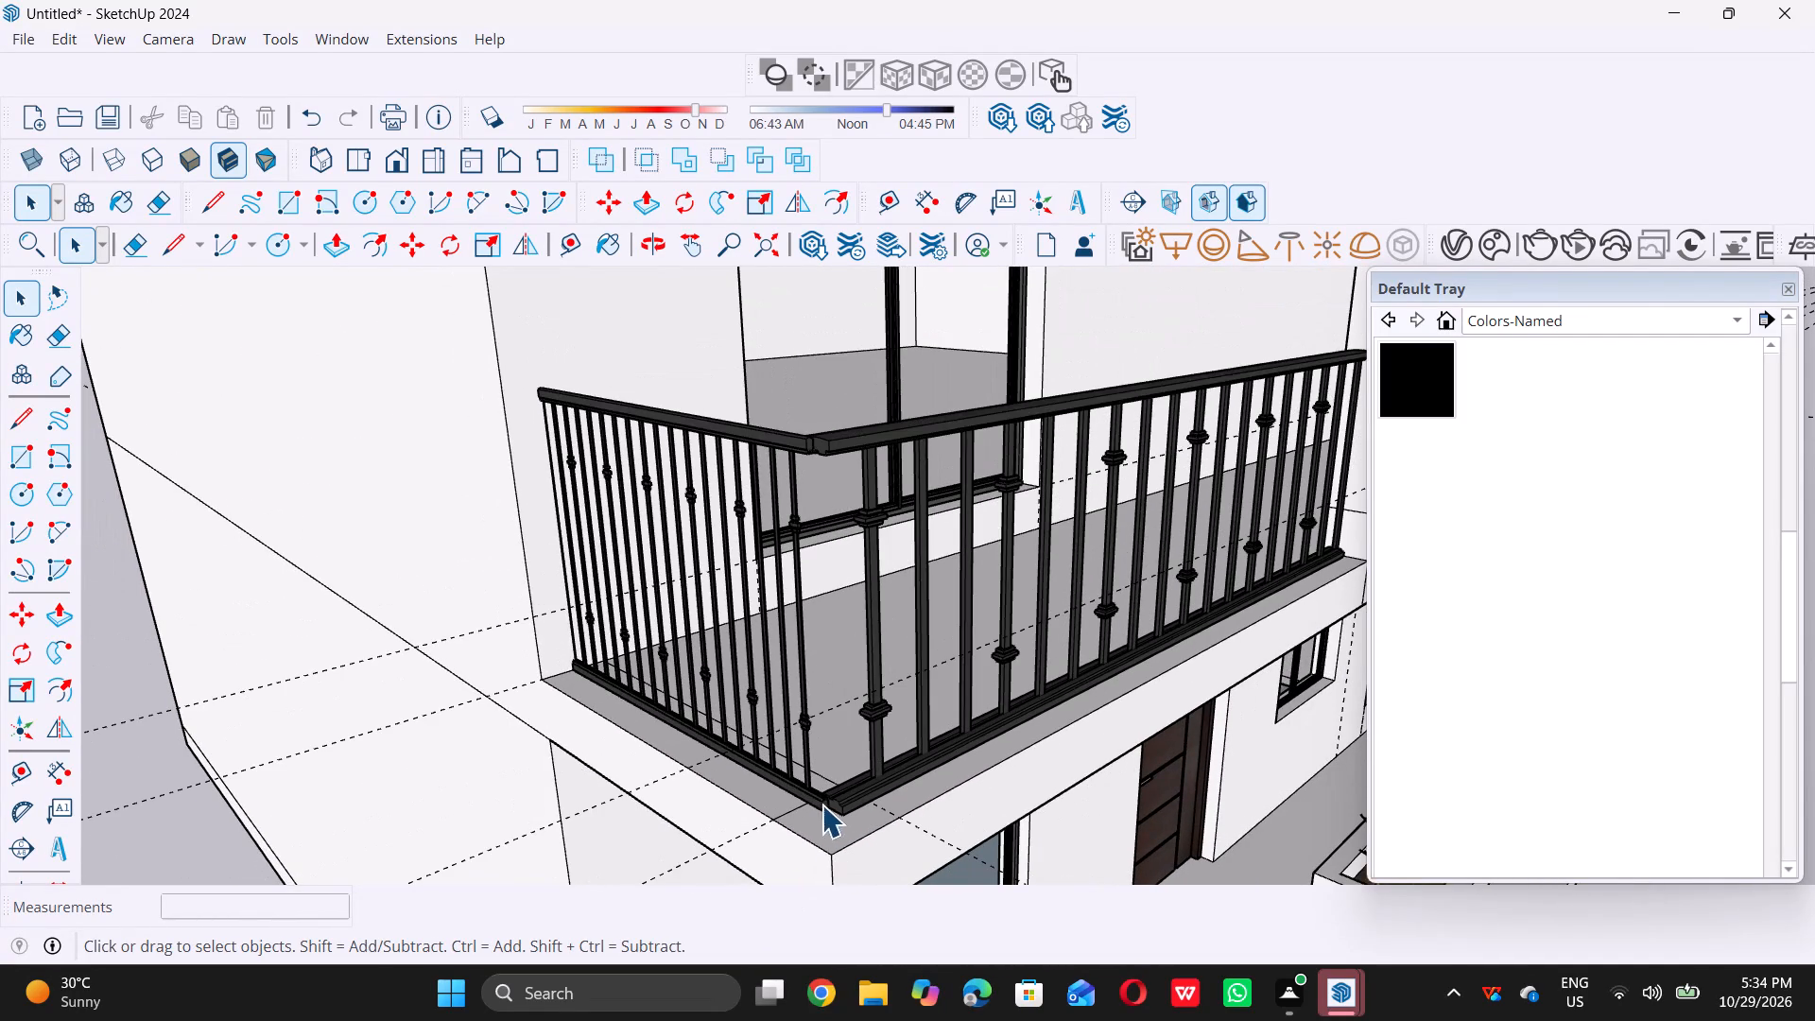
middle_click_drag(787, 825, 876, 827)
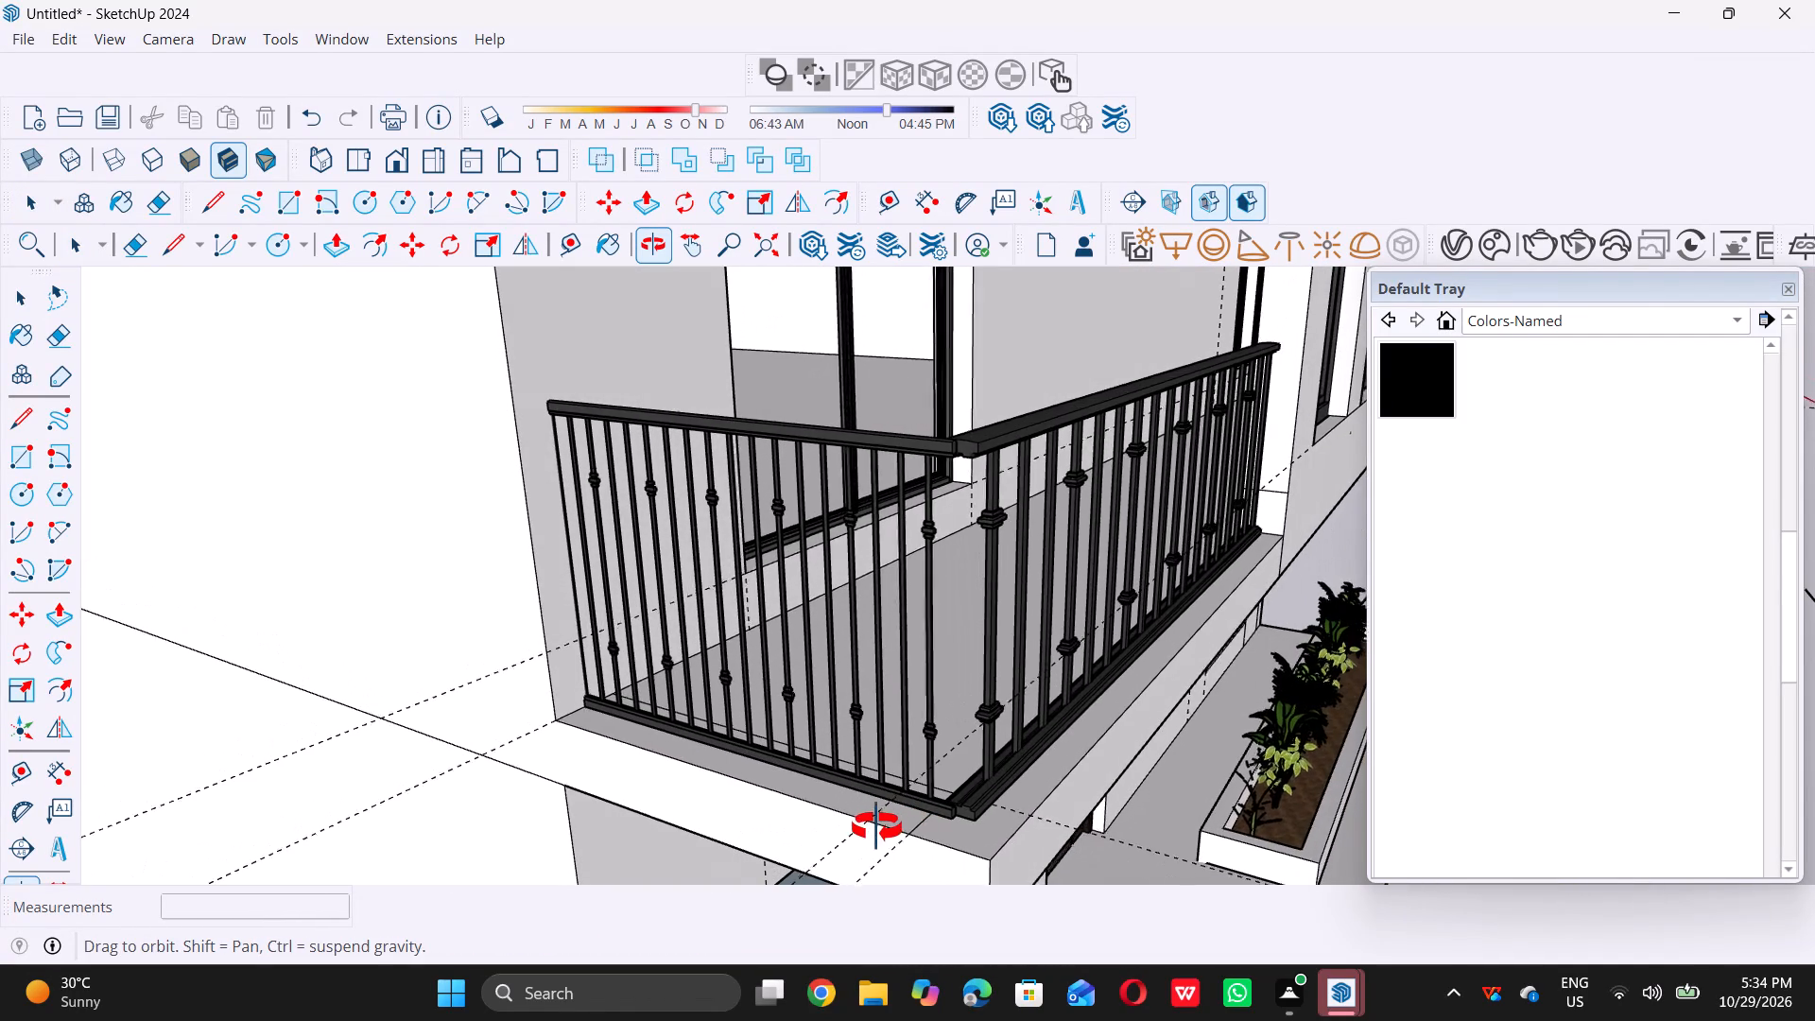
Examine the whole front facade to check both upper balconies with their front and side railings in place.
middle_click_drag(876, 827, 298, 778)
scroll(298, 778, "up", 1)
scroll(298, 778, "down", 20)
scroll(298, 778, "down", 2)
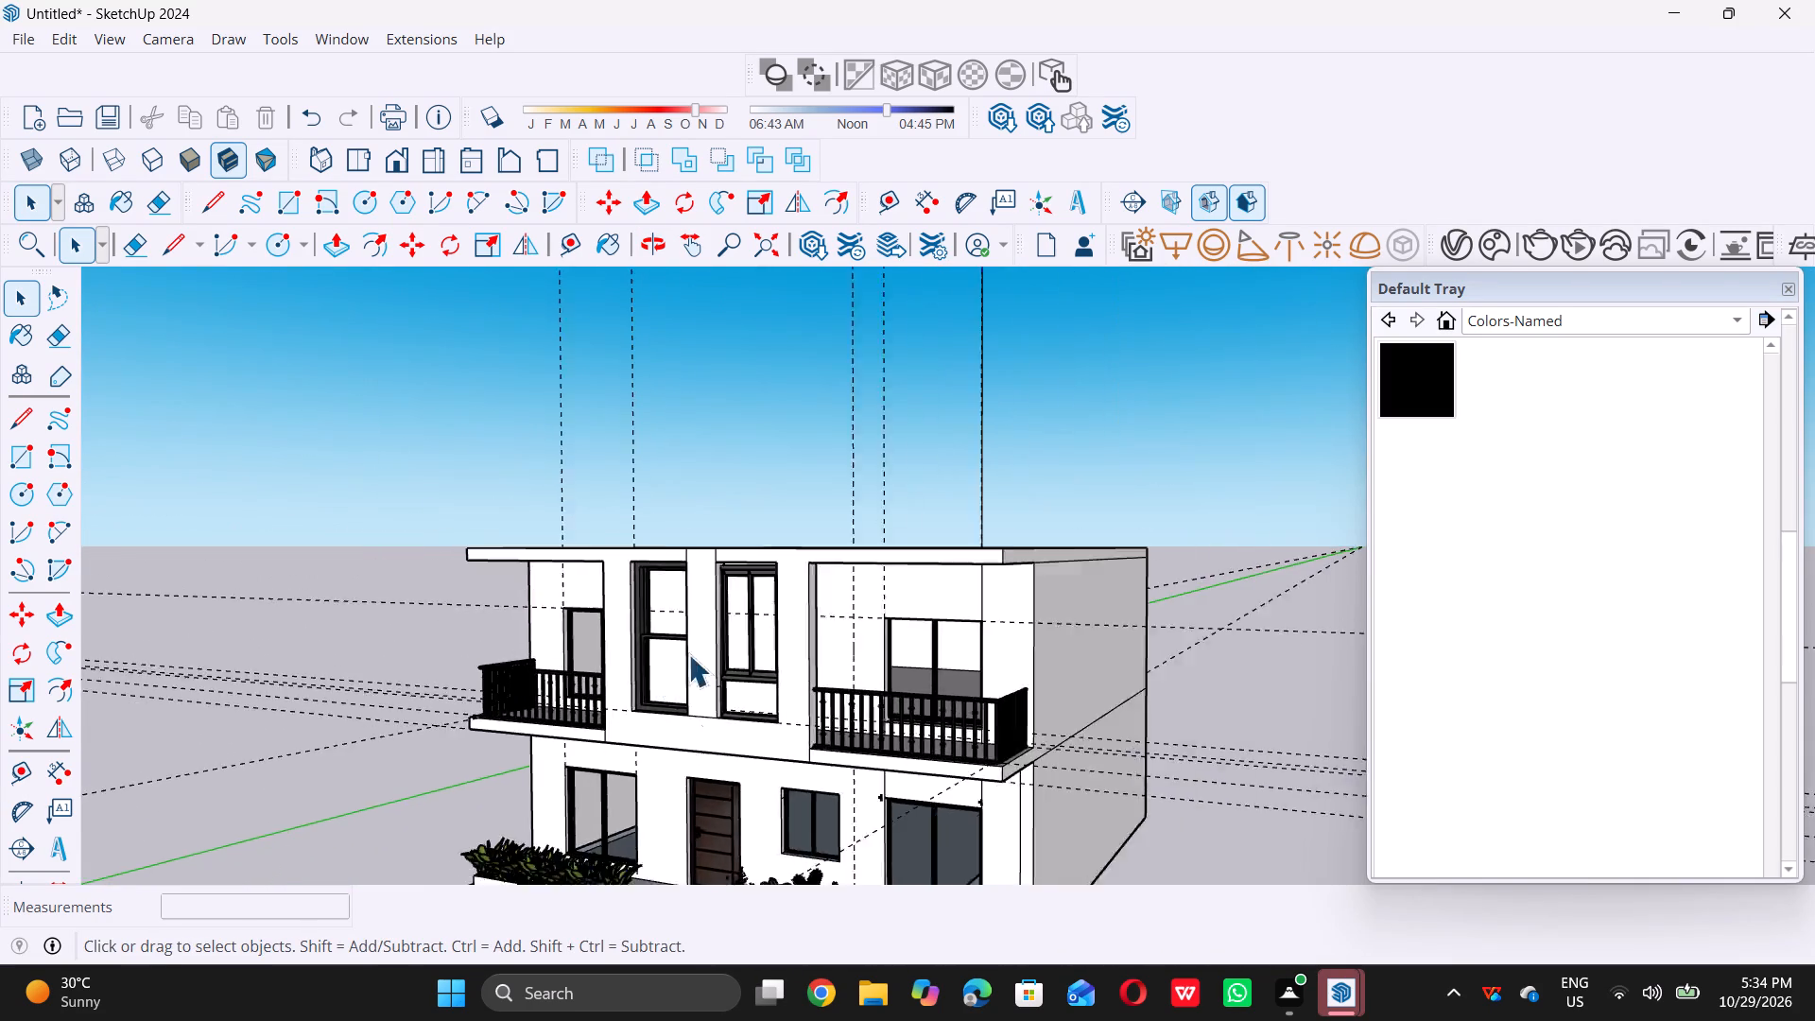
scroll(688, 654, "down", 3)
scroll(714, 631, "up", 1)
scroll(717, 631, "down", 12)
middle_click_drag(708, 645, 829, 623)
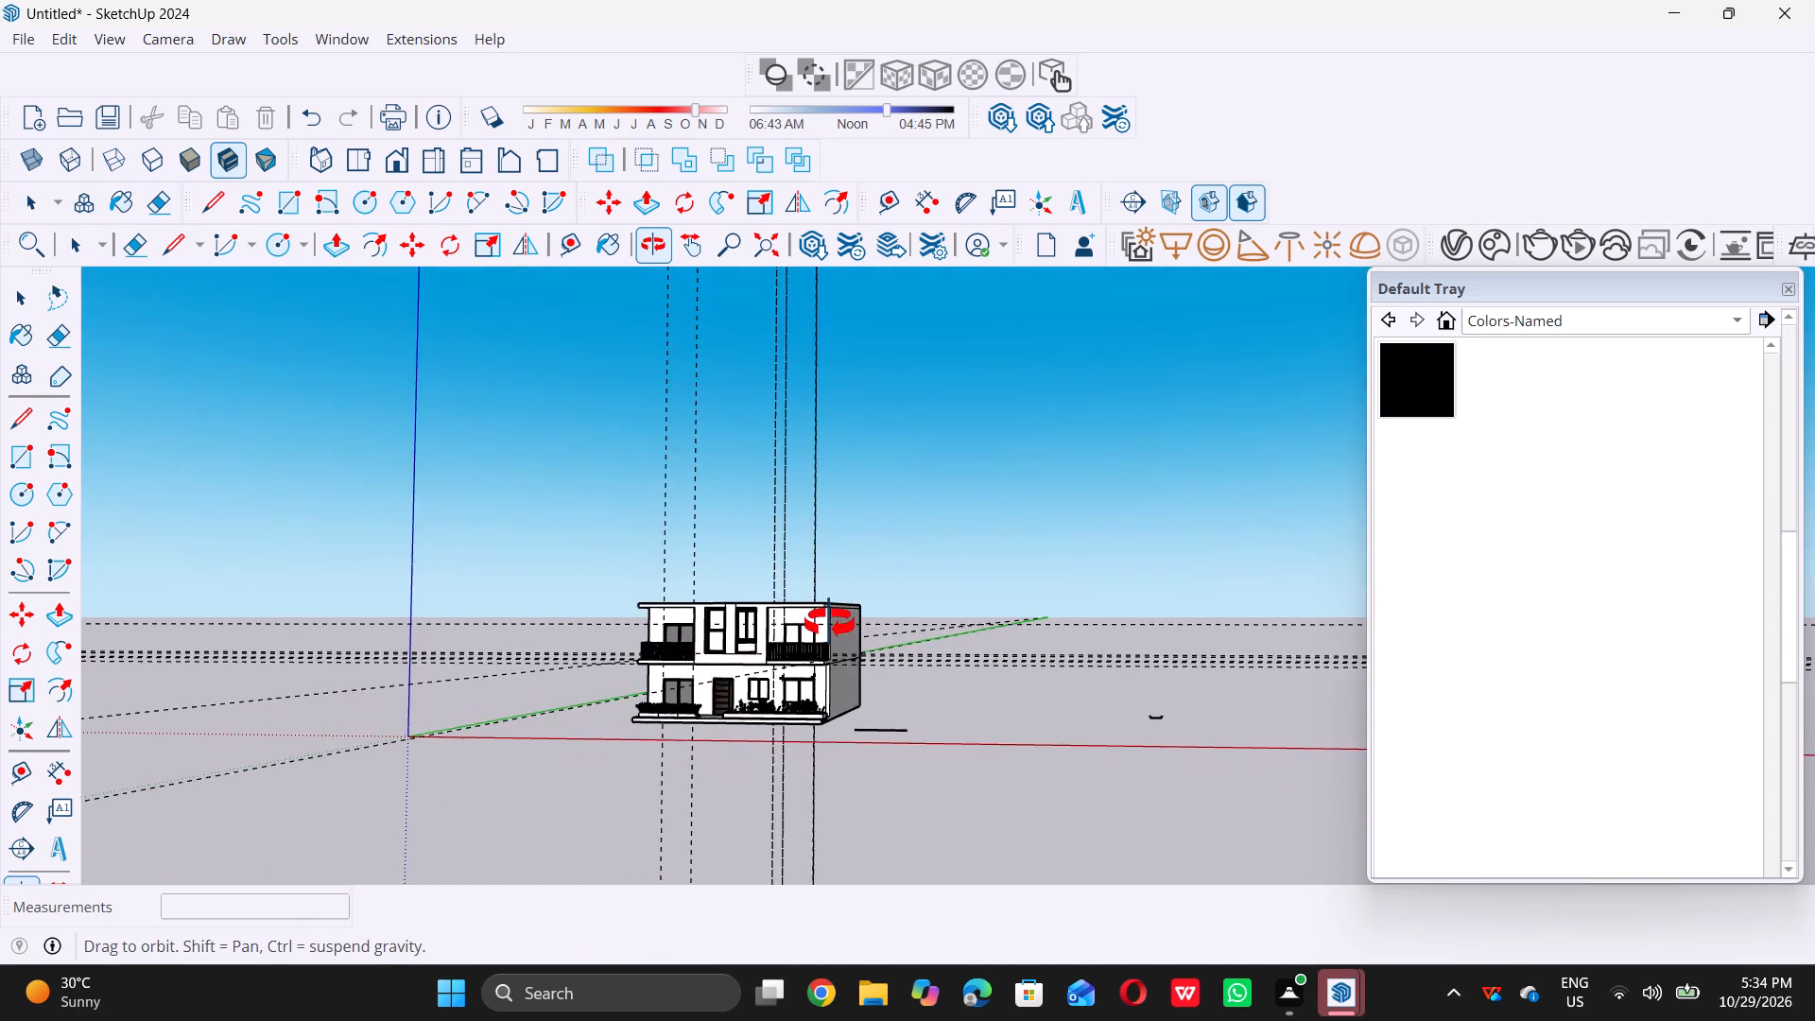
middle_click_drag(829, 623, 882, 626)
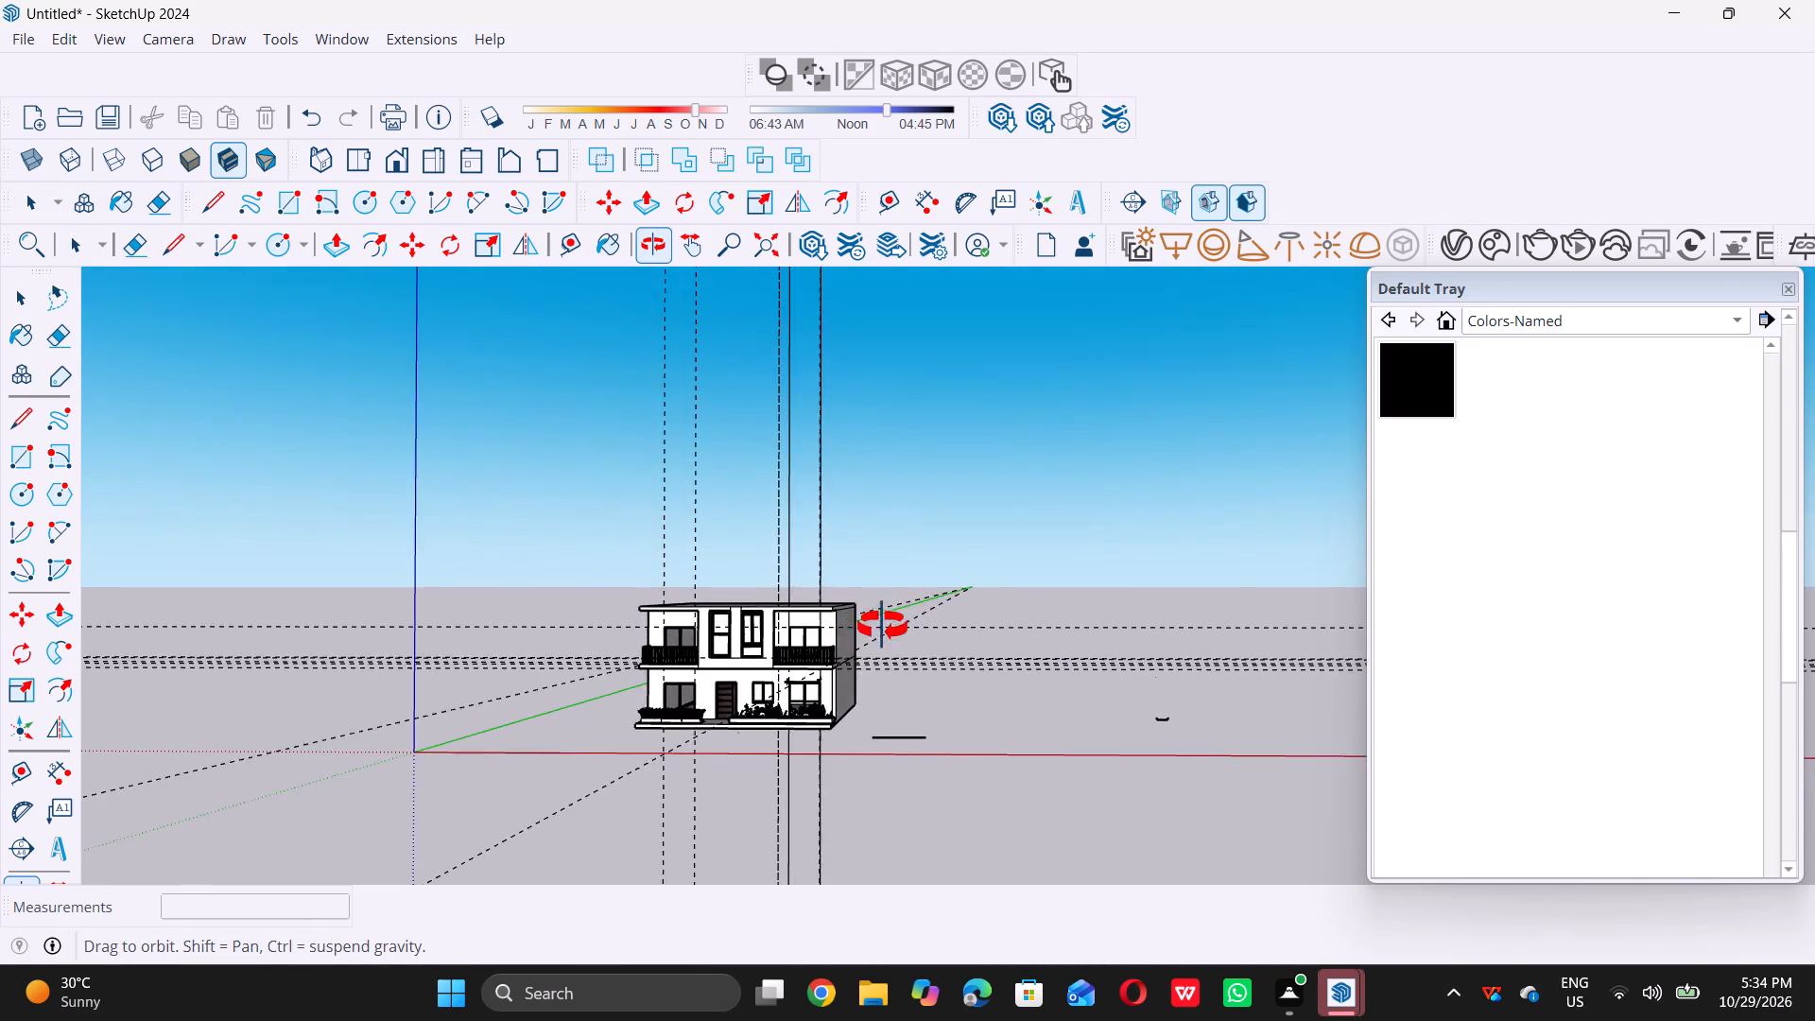
middle_click_drag(882, 626, 949, 625)
scroll(949, 625, "up", 6)
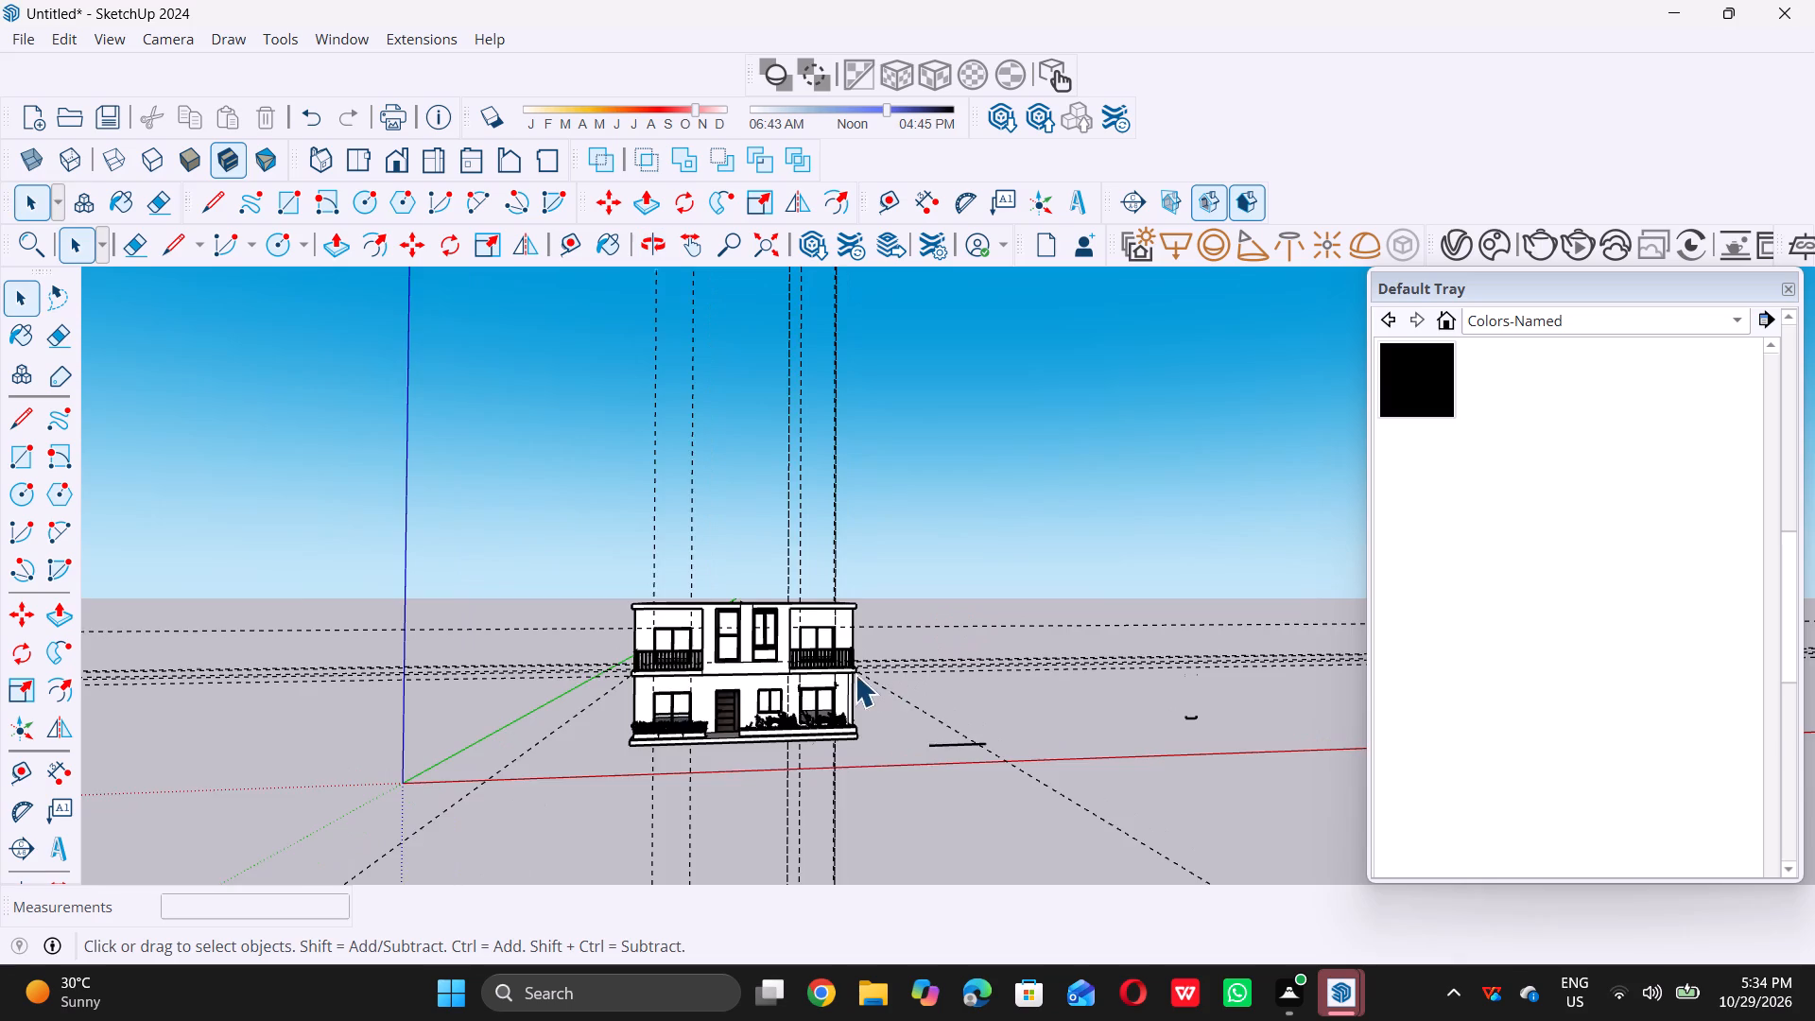
scroll(855, 674, "up", 1)
scroll(500, 707, "up", 6)
middle_click_drag(651, 649, 646, 649)
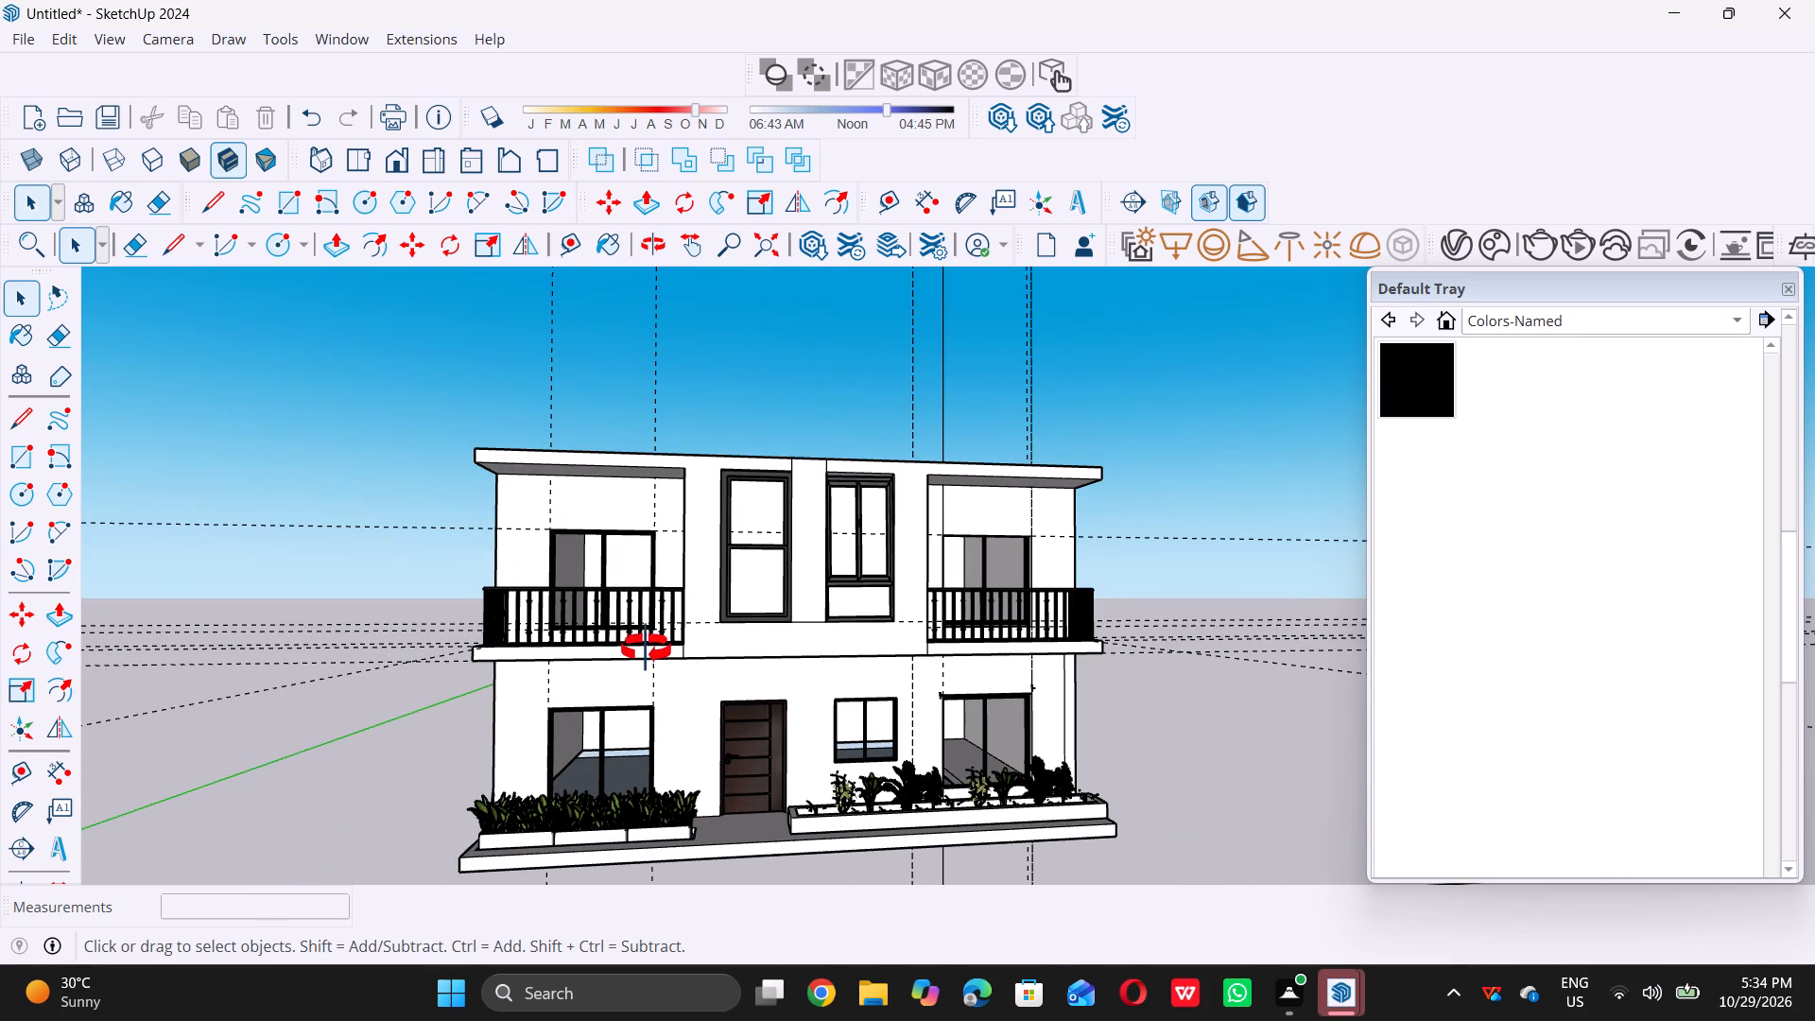
middle_click_drag(646, 649, 613, 649)
scroll(613, 649, "up", 1)
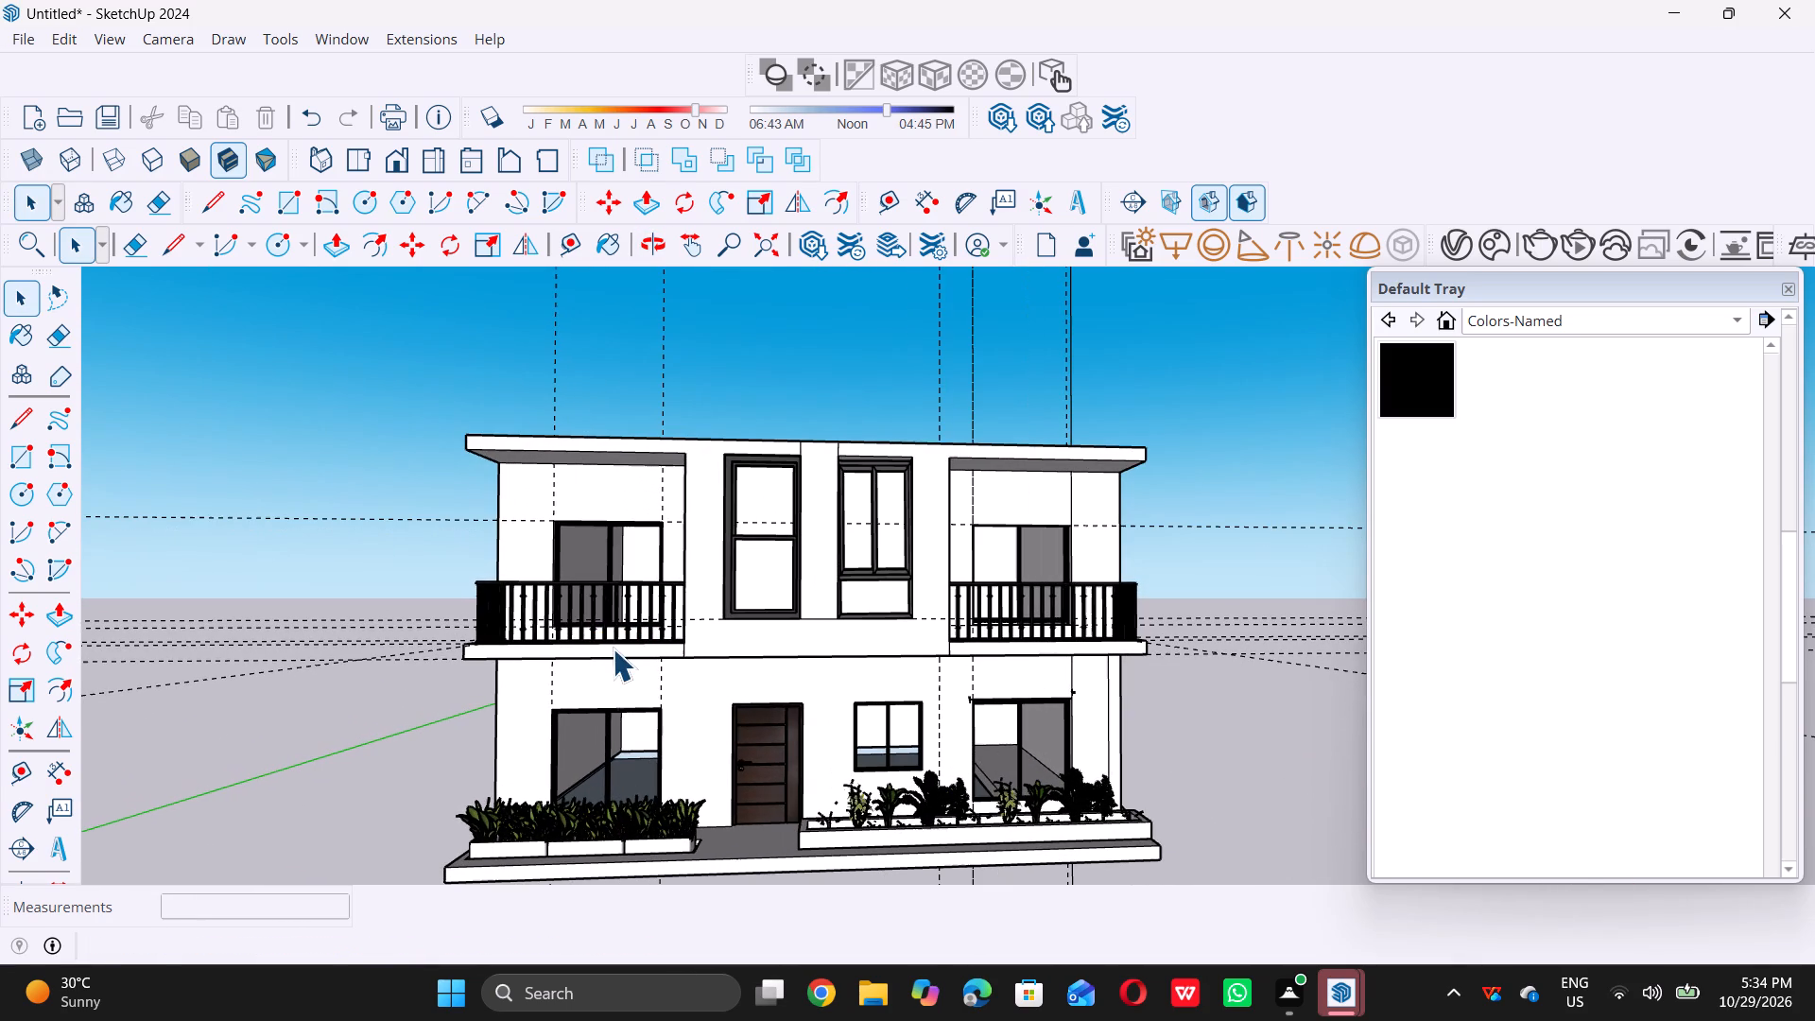
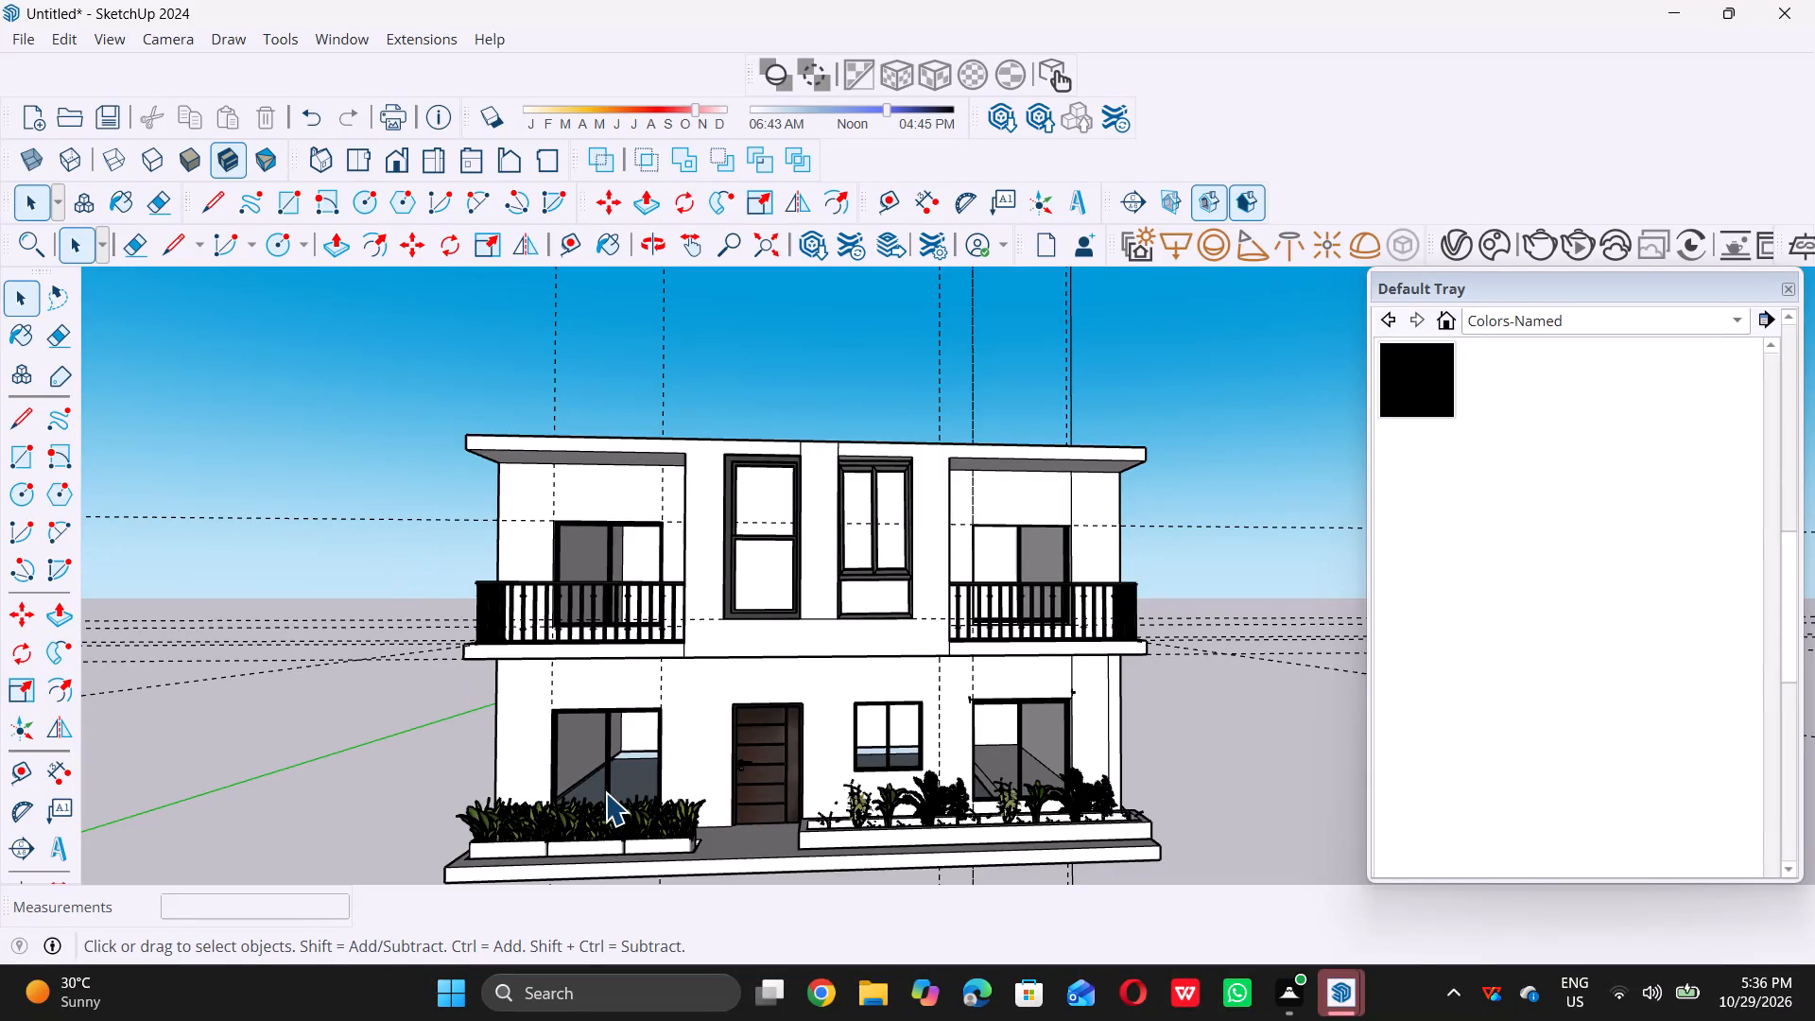
Select the top face of the flat roof slab as the target for the Offset tool.
scroll(603, 797, "down", 9)
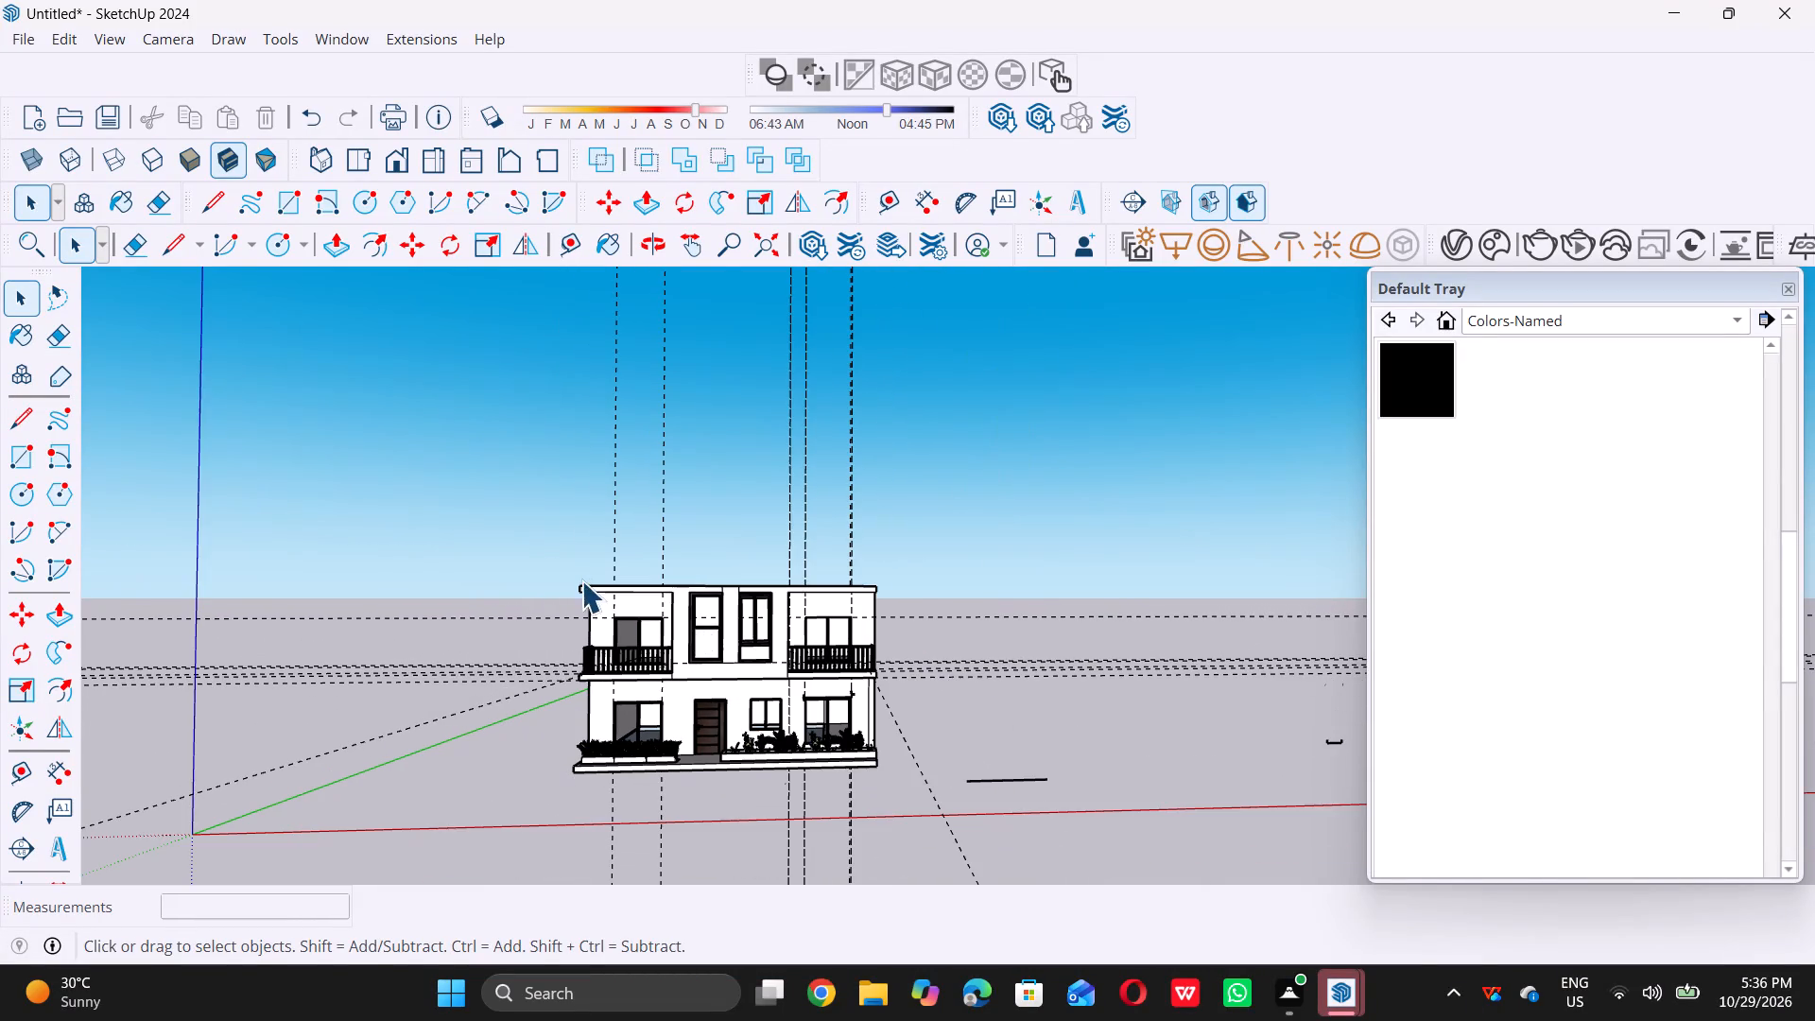
middle_click_drag(581, 579, 574, 800)
scroll(700, 532, "up", 8)
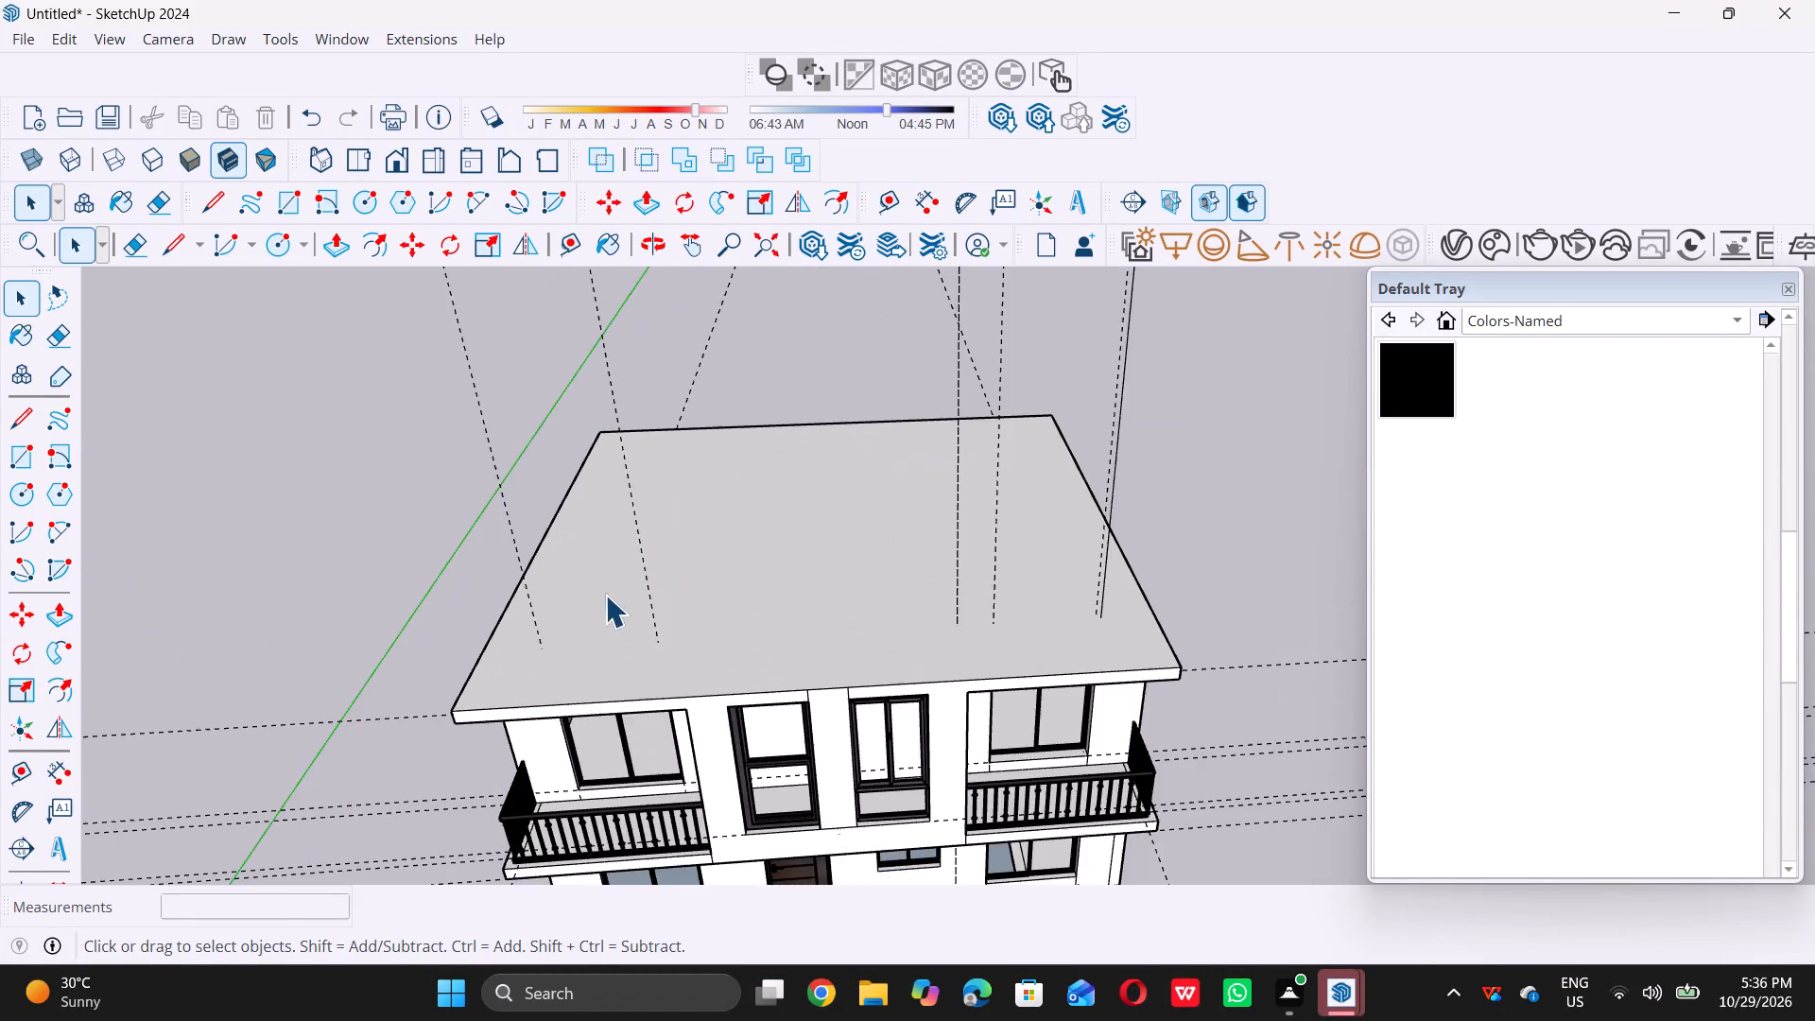
scroll(631, 574, "down", 5)
middle_click_drag(729, 562, 681, 597)
scroll(683, 597, "up", 5)
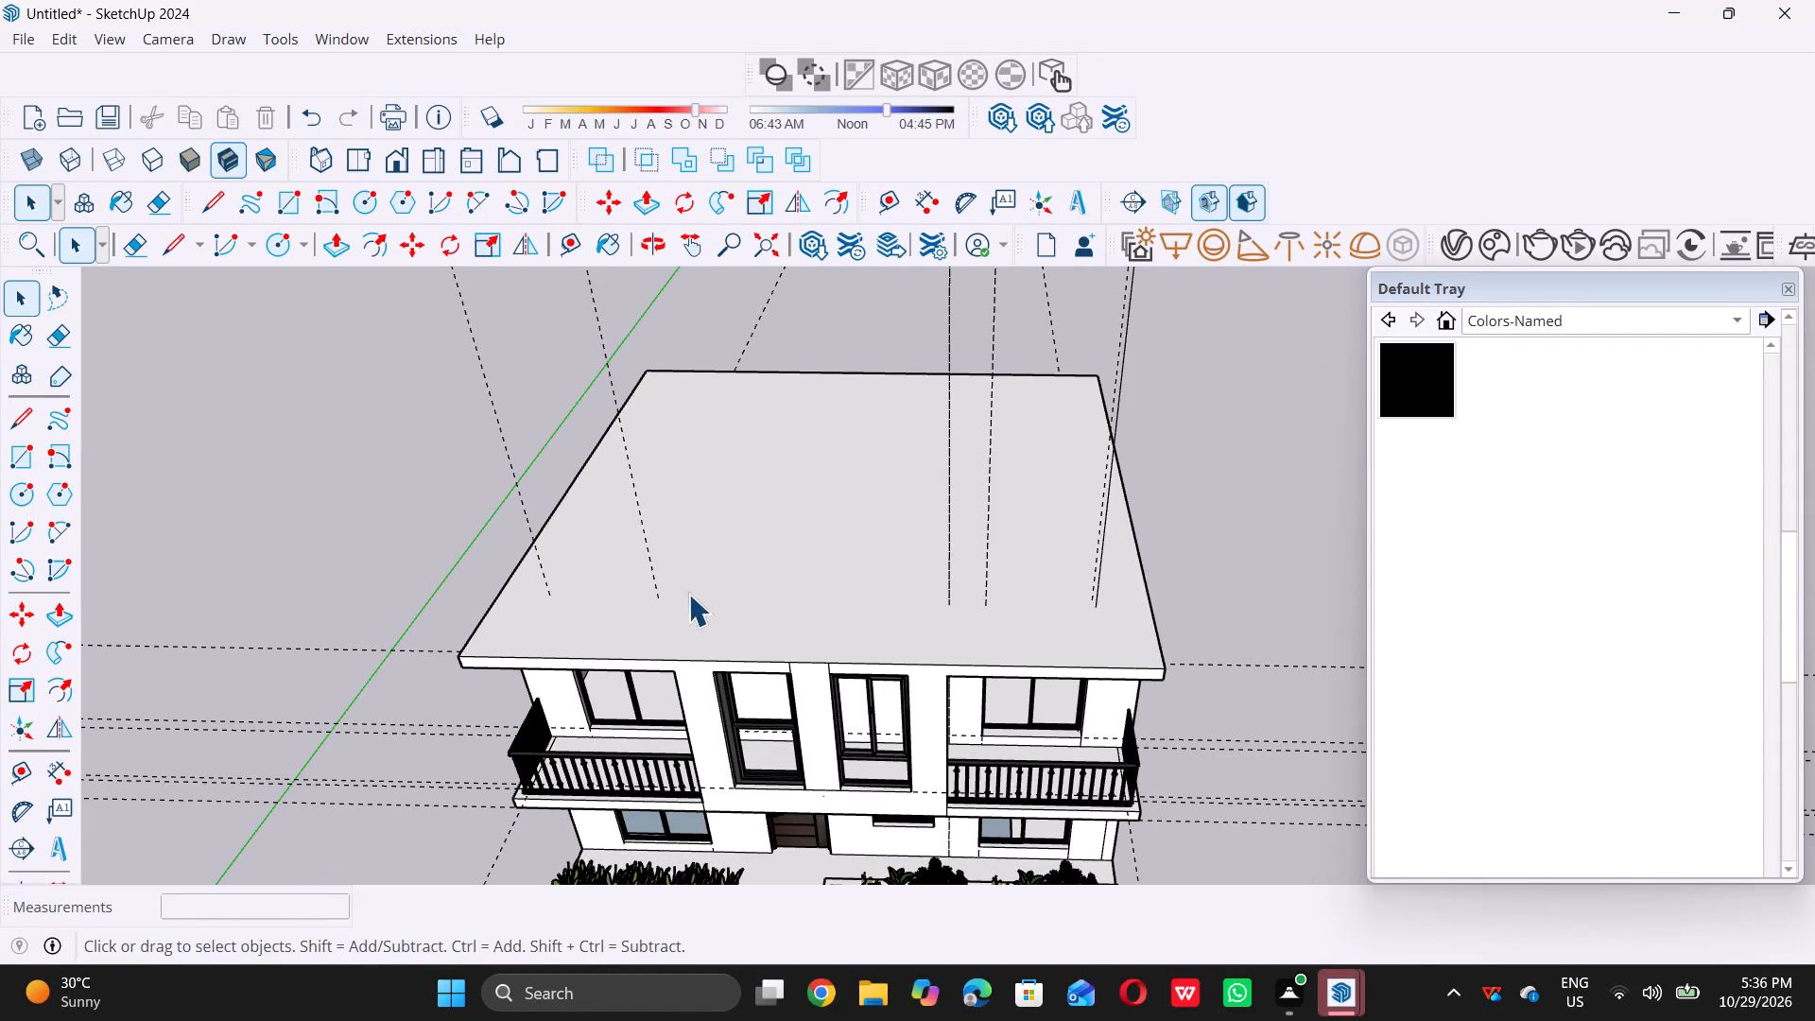
triple_click(688, 594)
triple_click(388, 544)
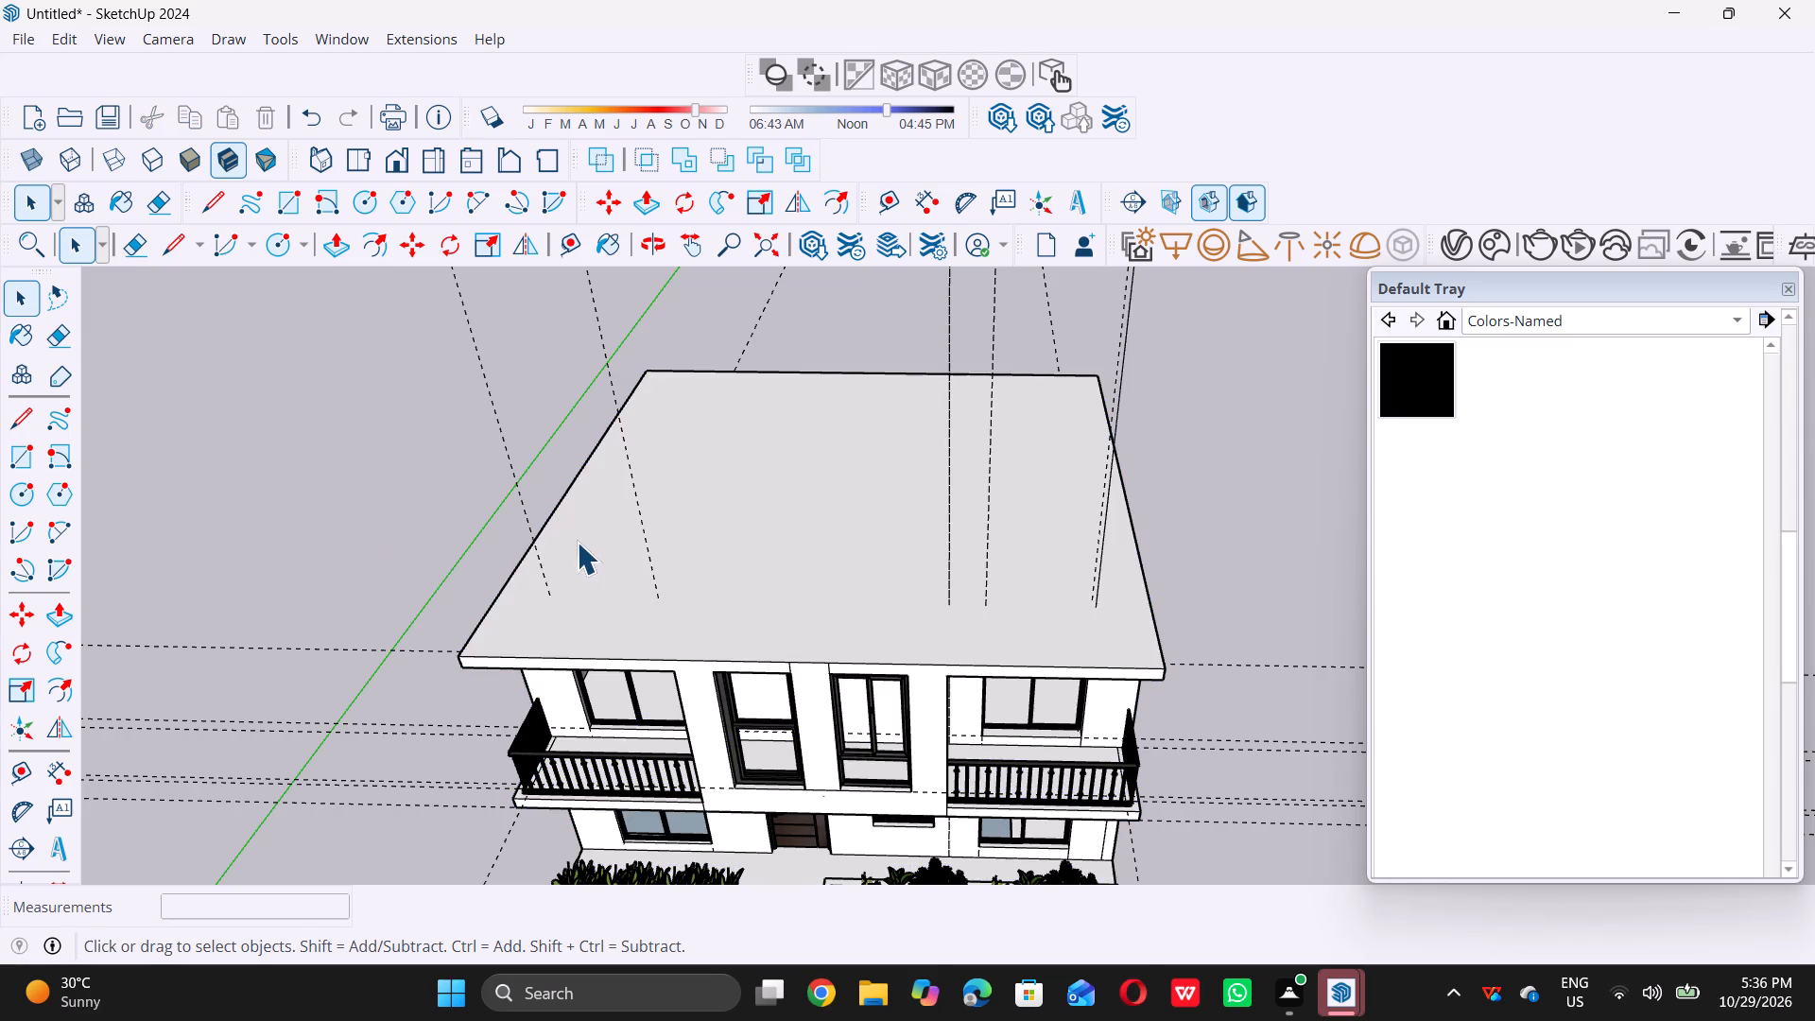
scroll(590, 562, "up", 3)
left_click(608, 574)
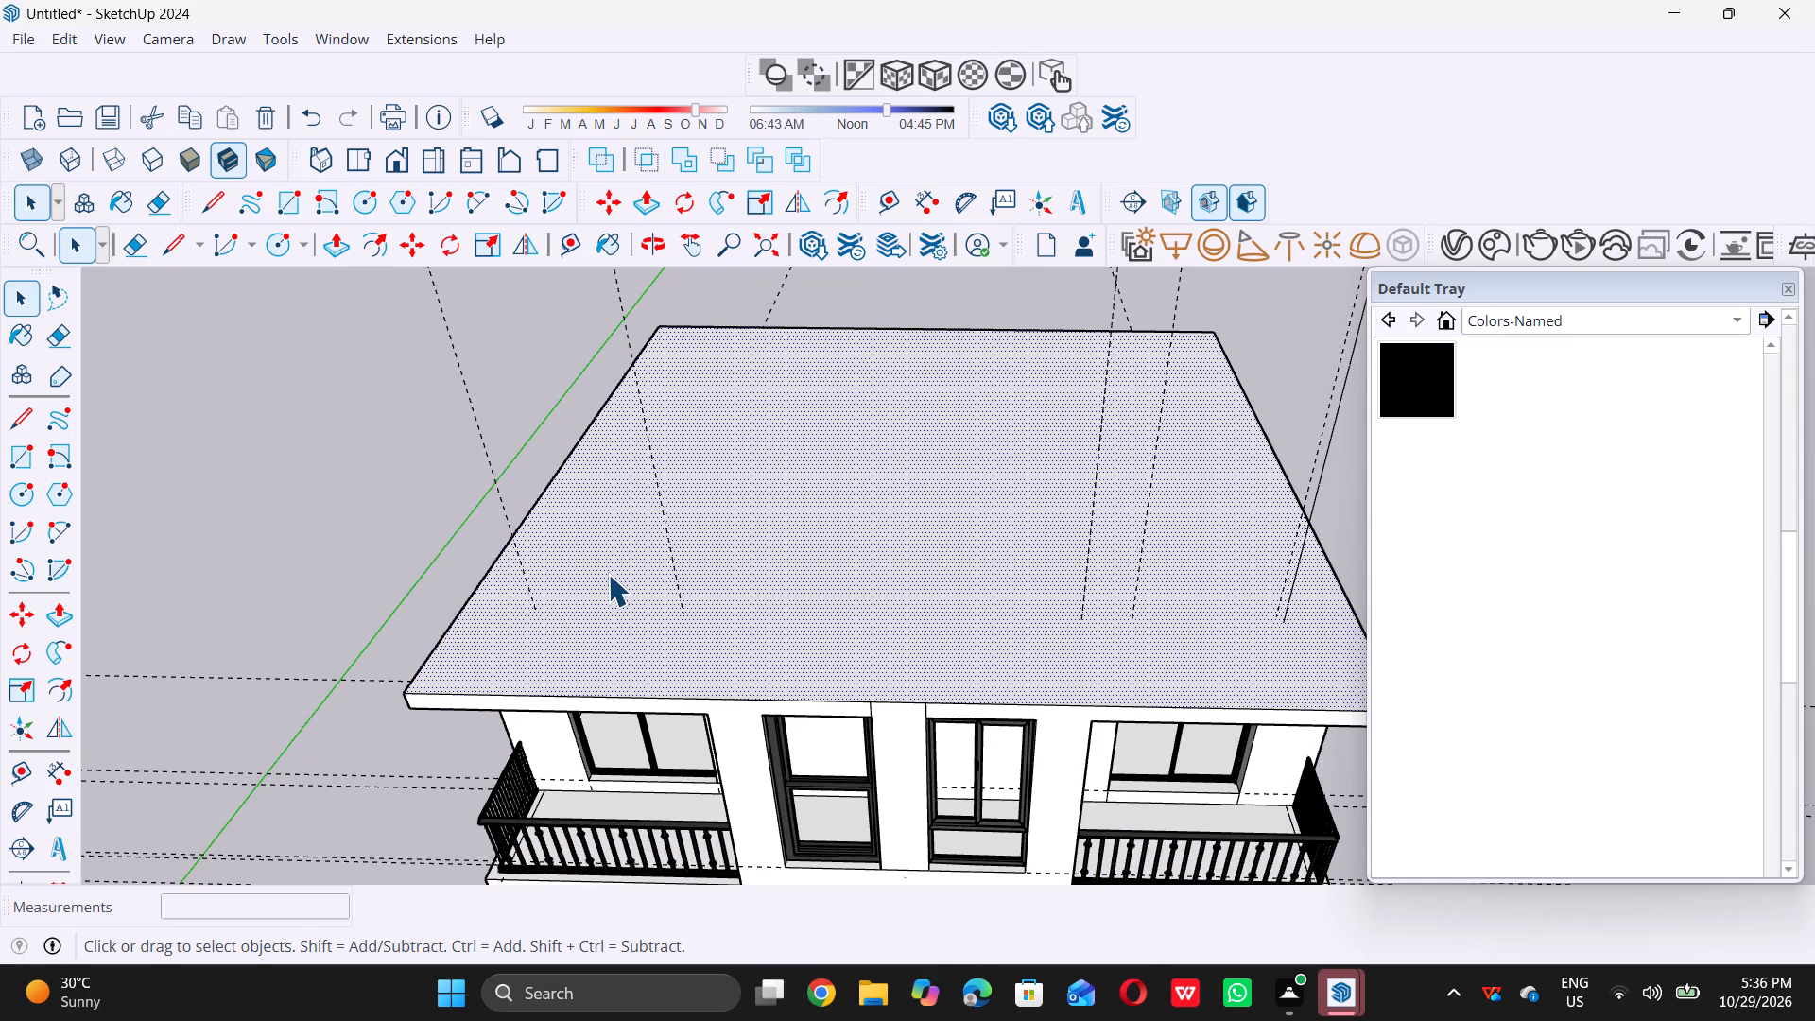
key("f")
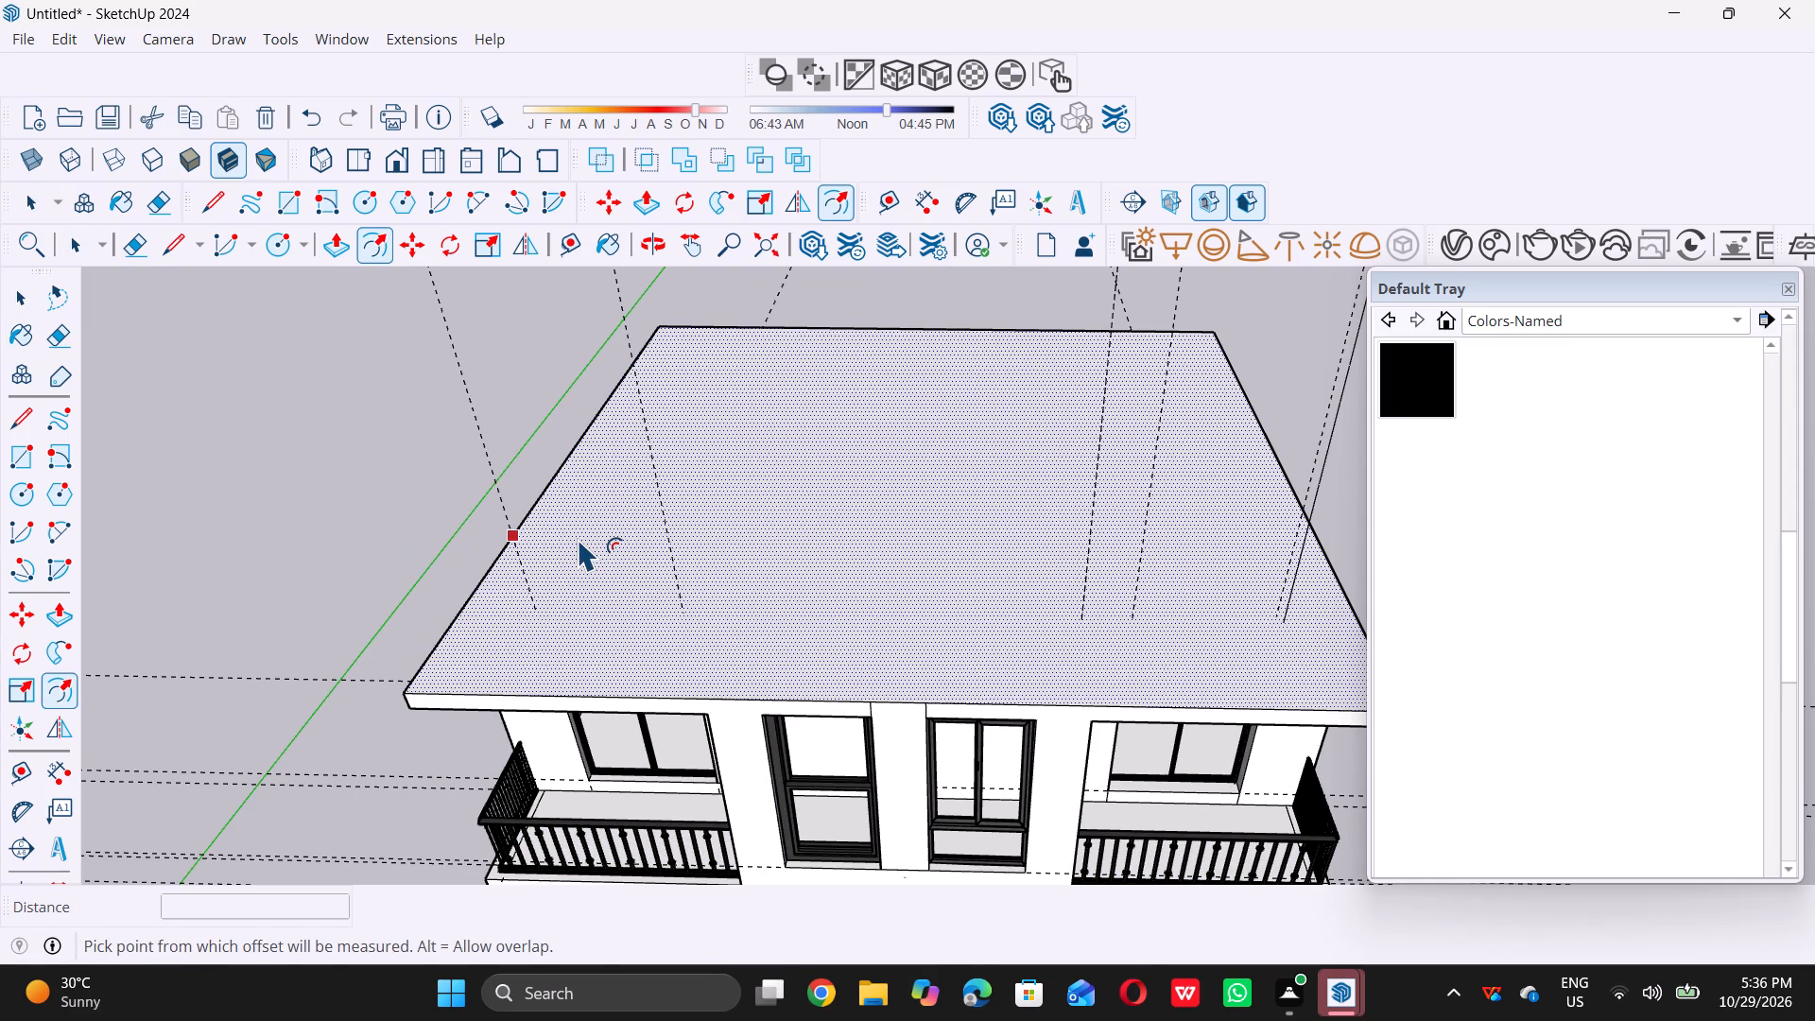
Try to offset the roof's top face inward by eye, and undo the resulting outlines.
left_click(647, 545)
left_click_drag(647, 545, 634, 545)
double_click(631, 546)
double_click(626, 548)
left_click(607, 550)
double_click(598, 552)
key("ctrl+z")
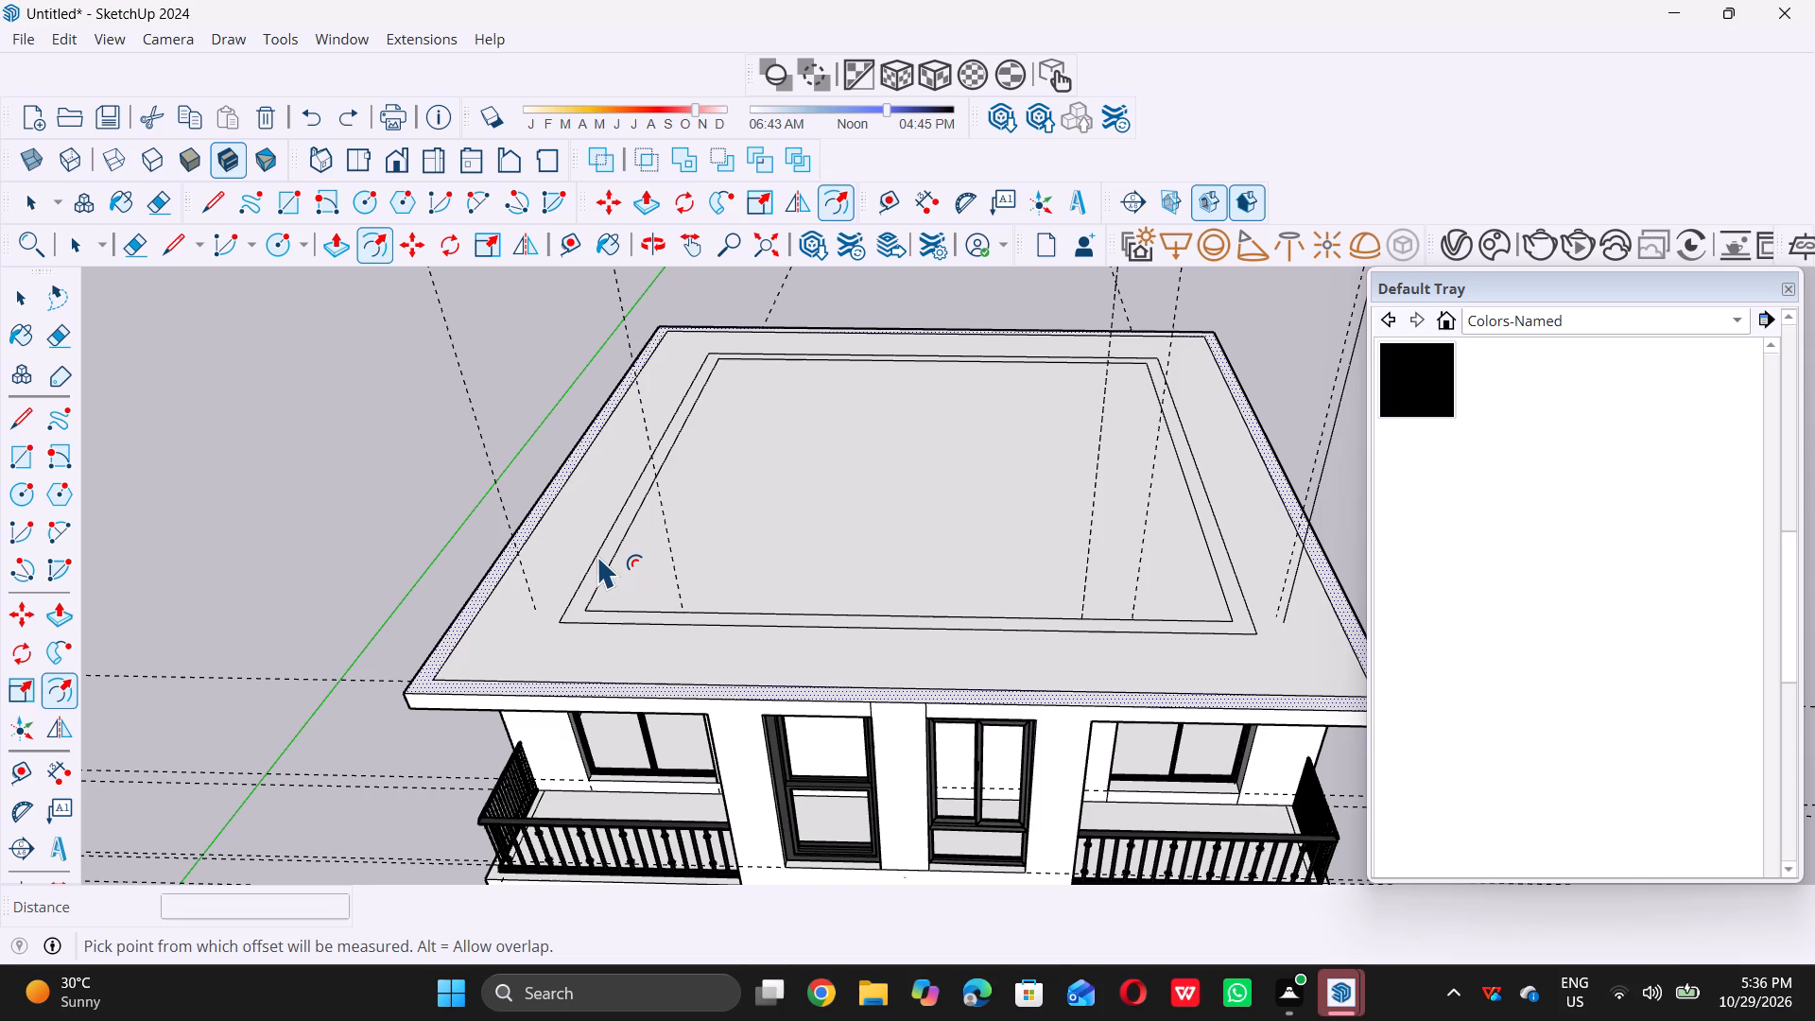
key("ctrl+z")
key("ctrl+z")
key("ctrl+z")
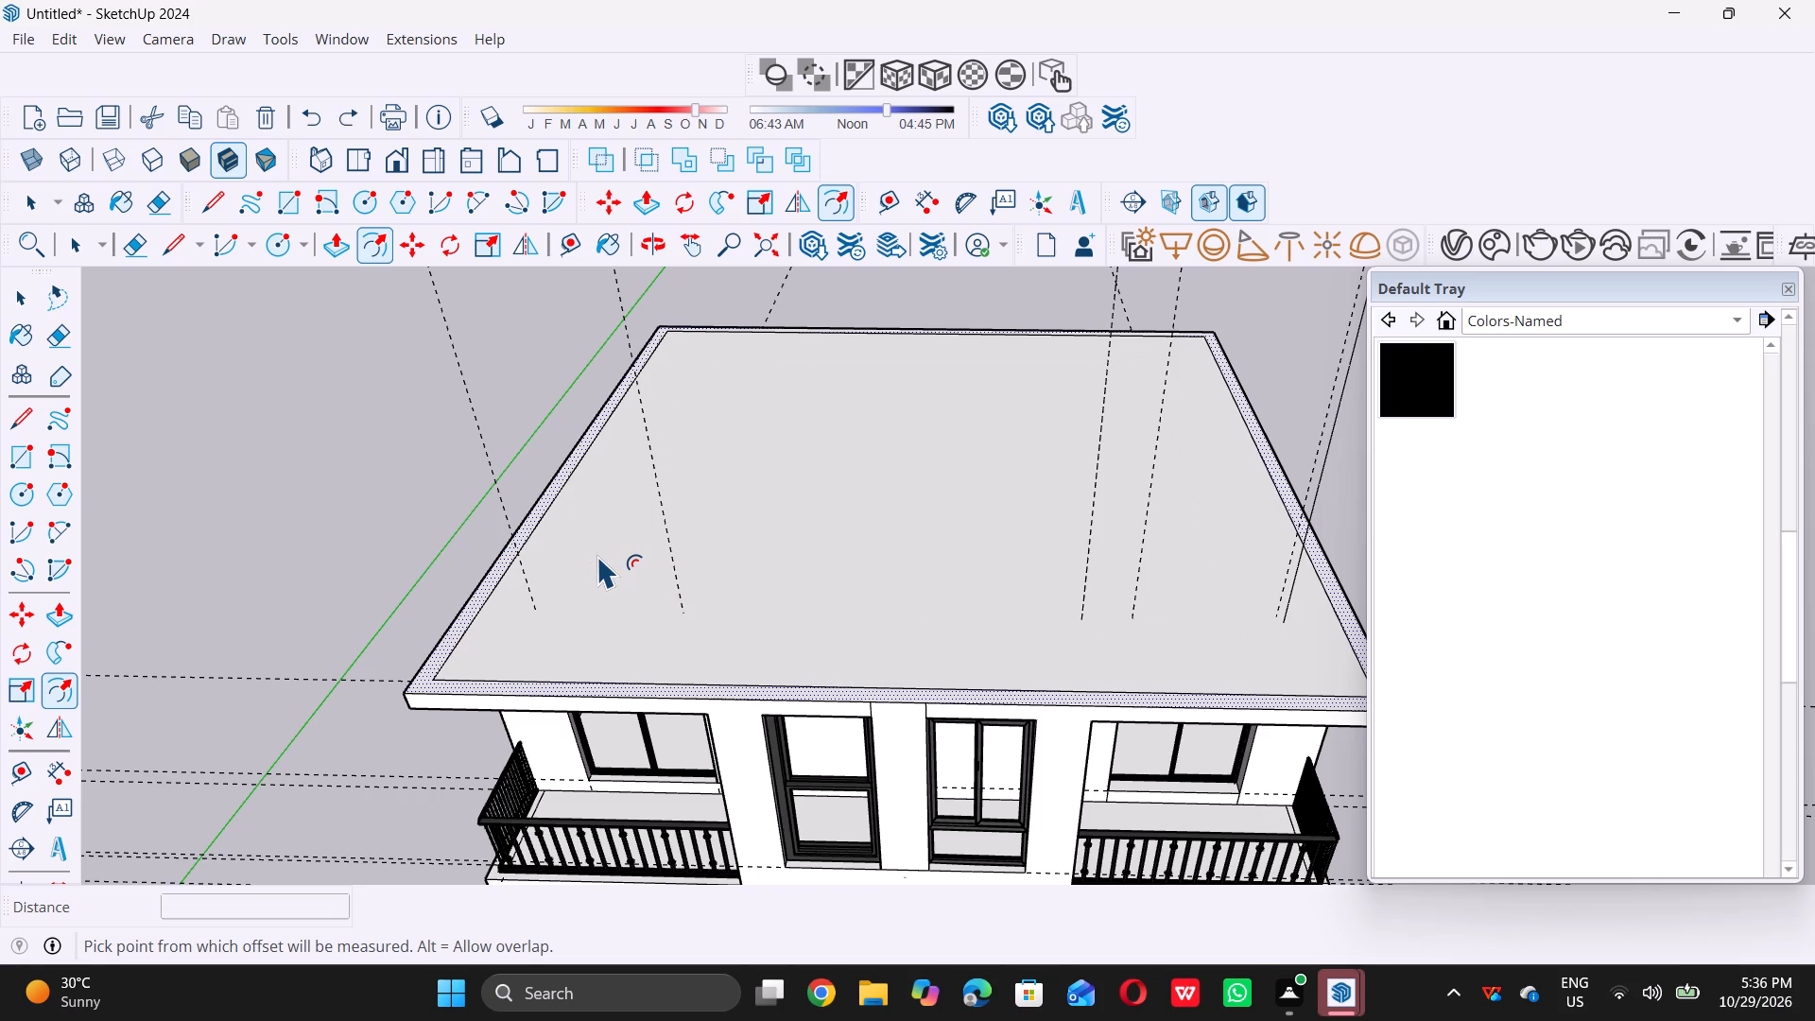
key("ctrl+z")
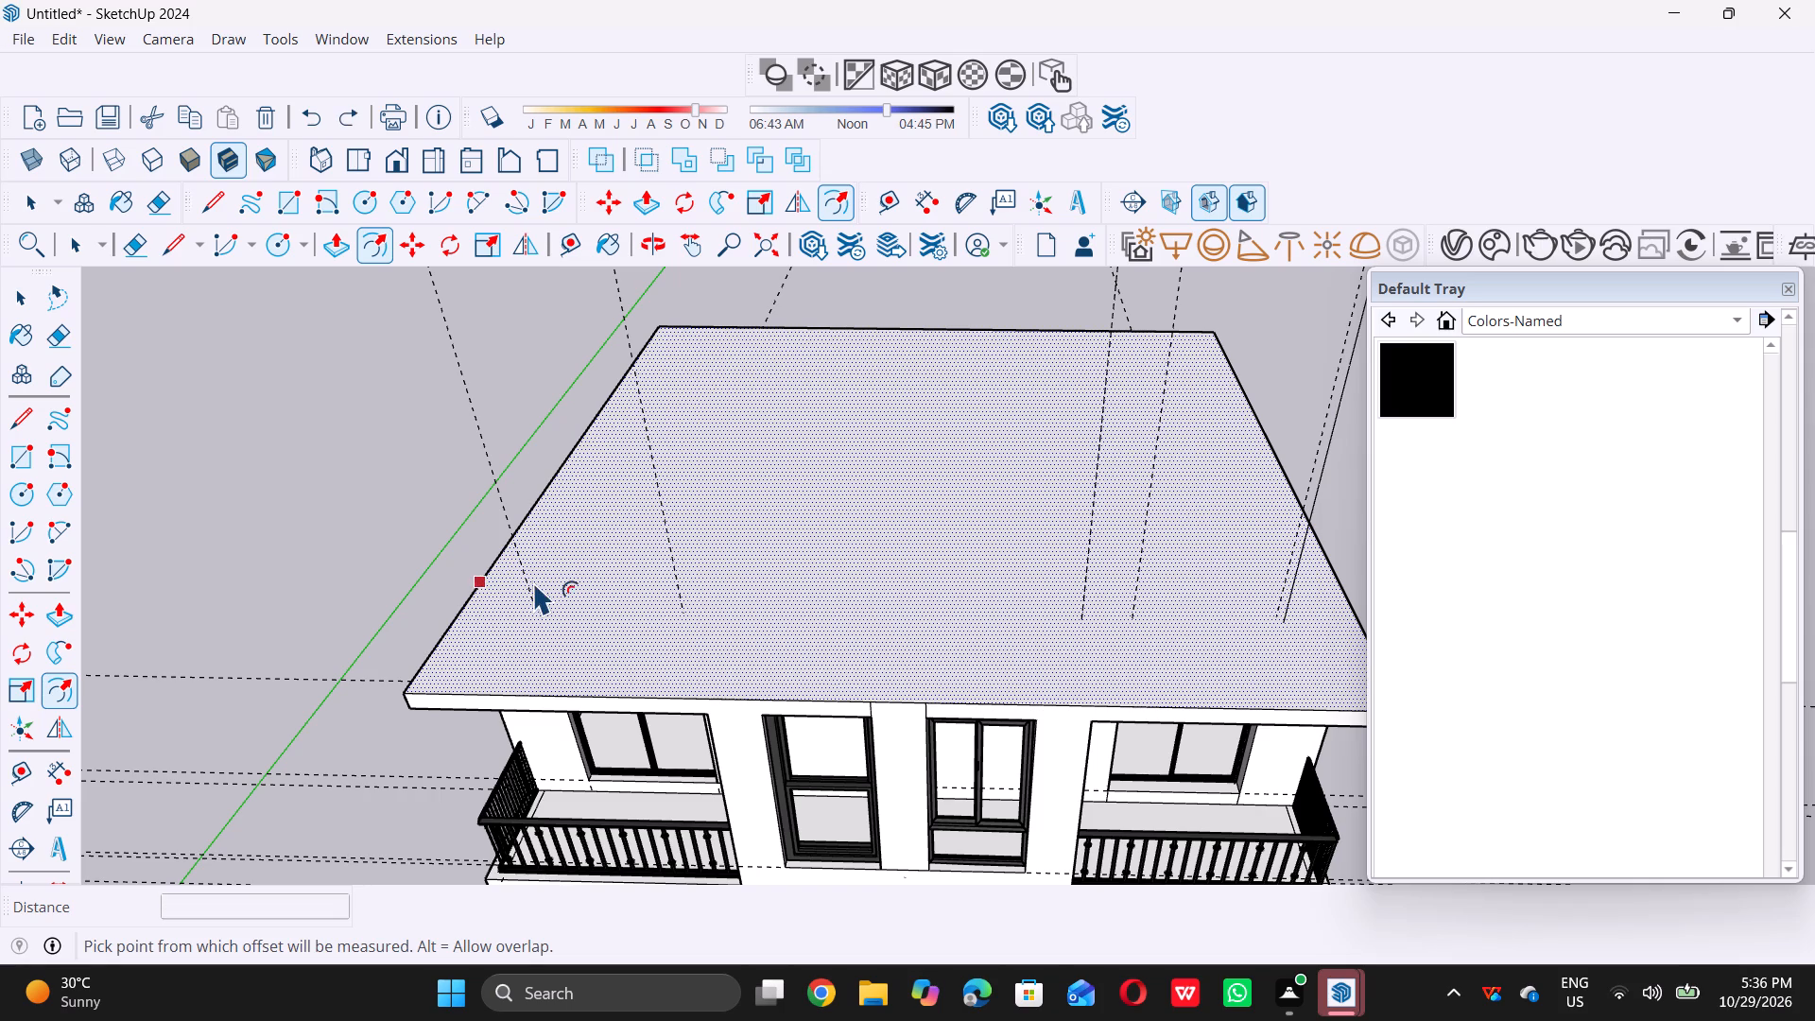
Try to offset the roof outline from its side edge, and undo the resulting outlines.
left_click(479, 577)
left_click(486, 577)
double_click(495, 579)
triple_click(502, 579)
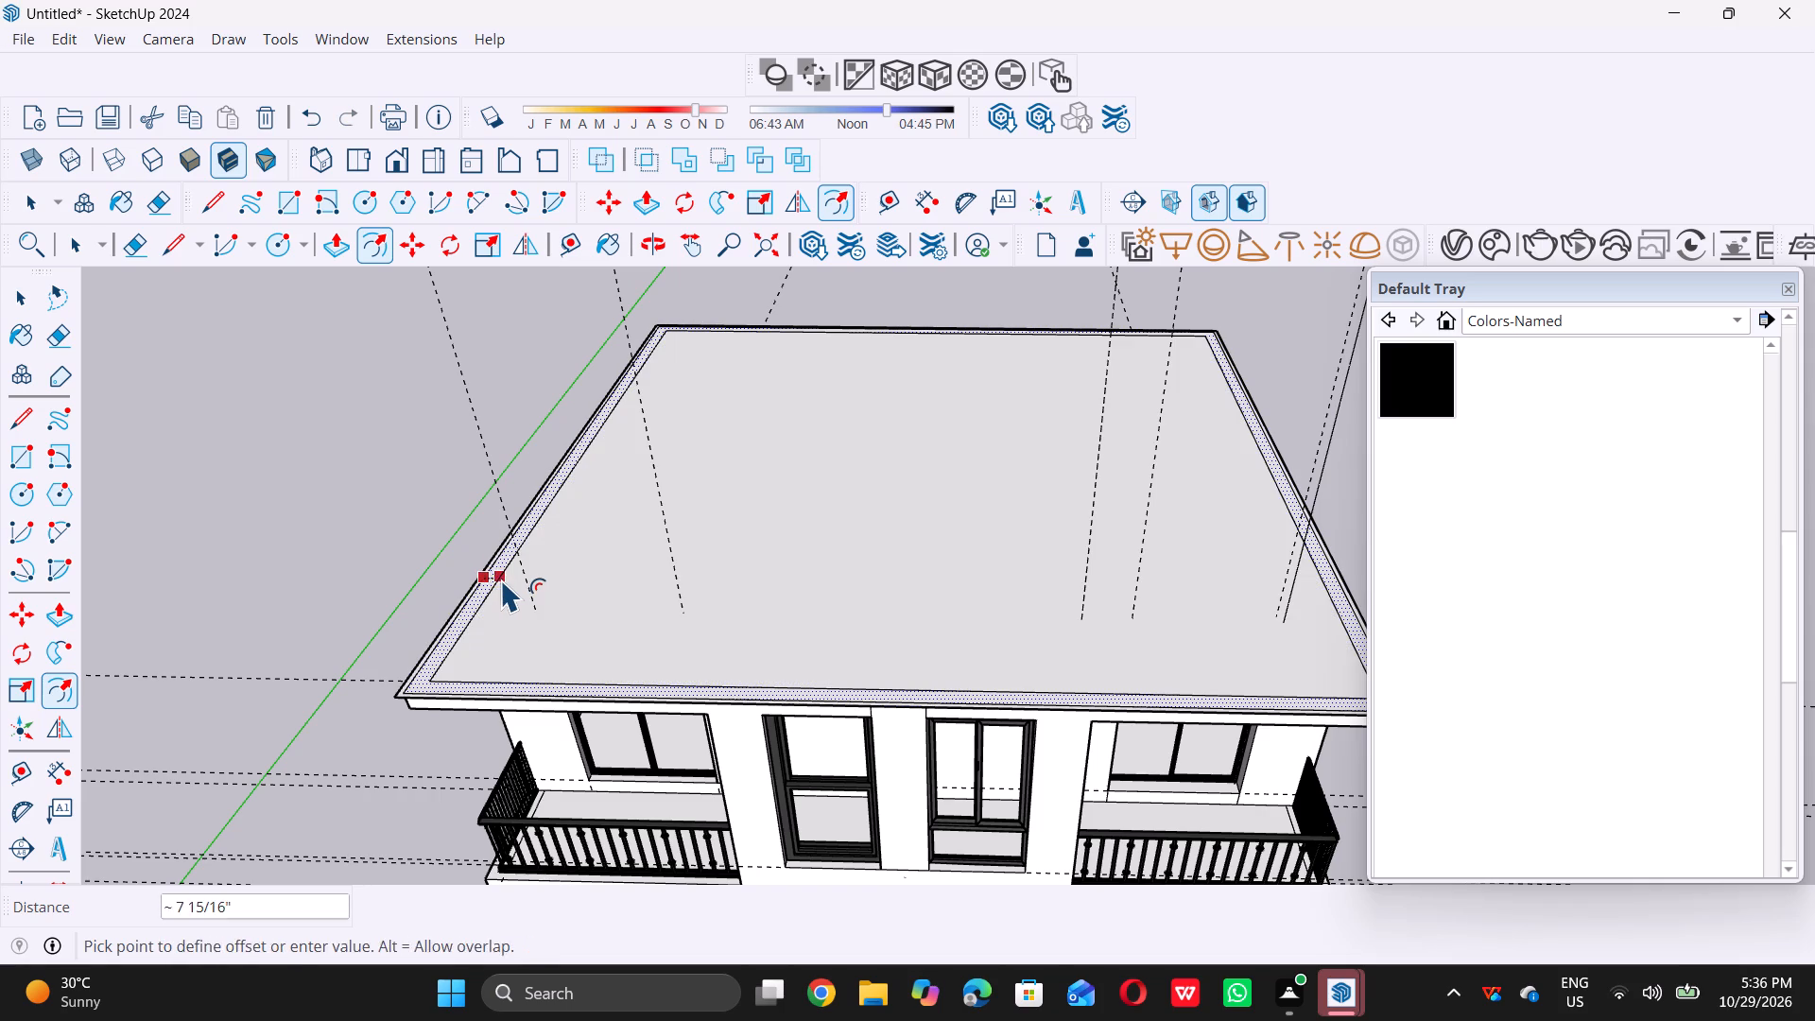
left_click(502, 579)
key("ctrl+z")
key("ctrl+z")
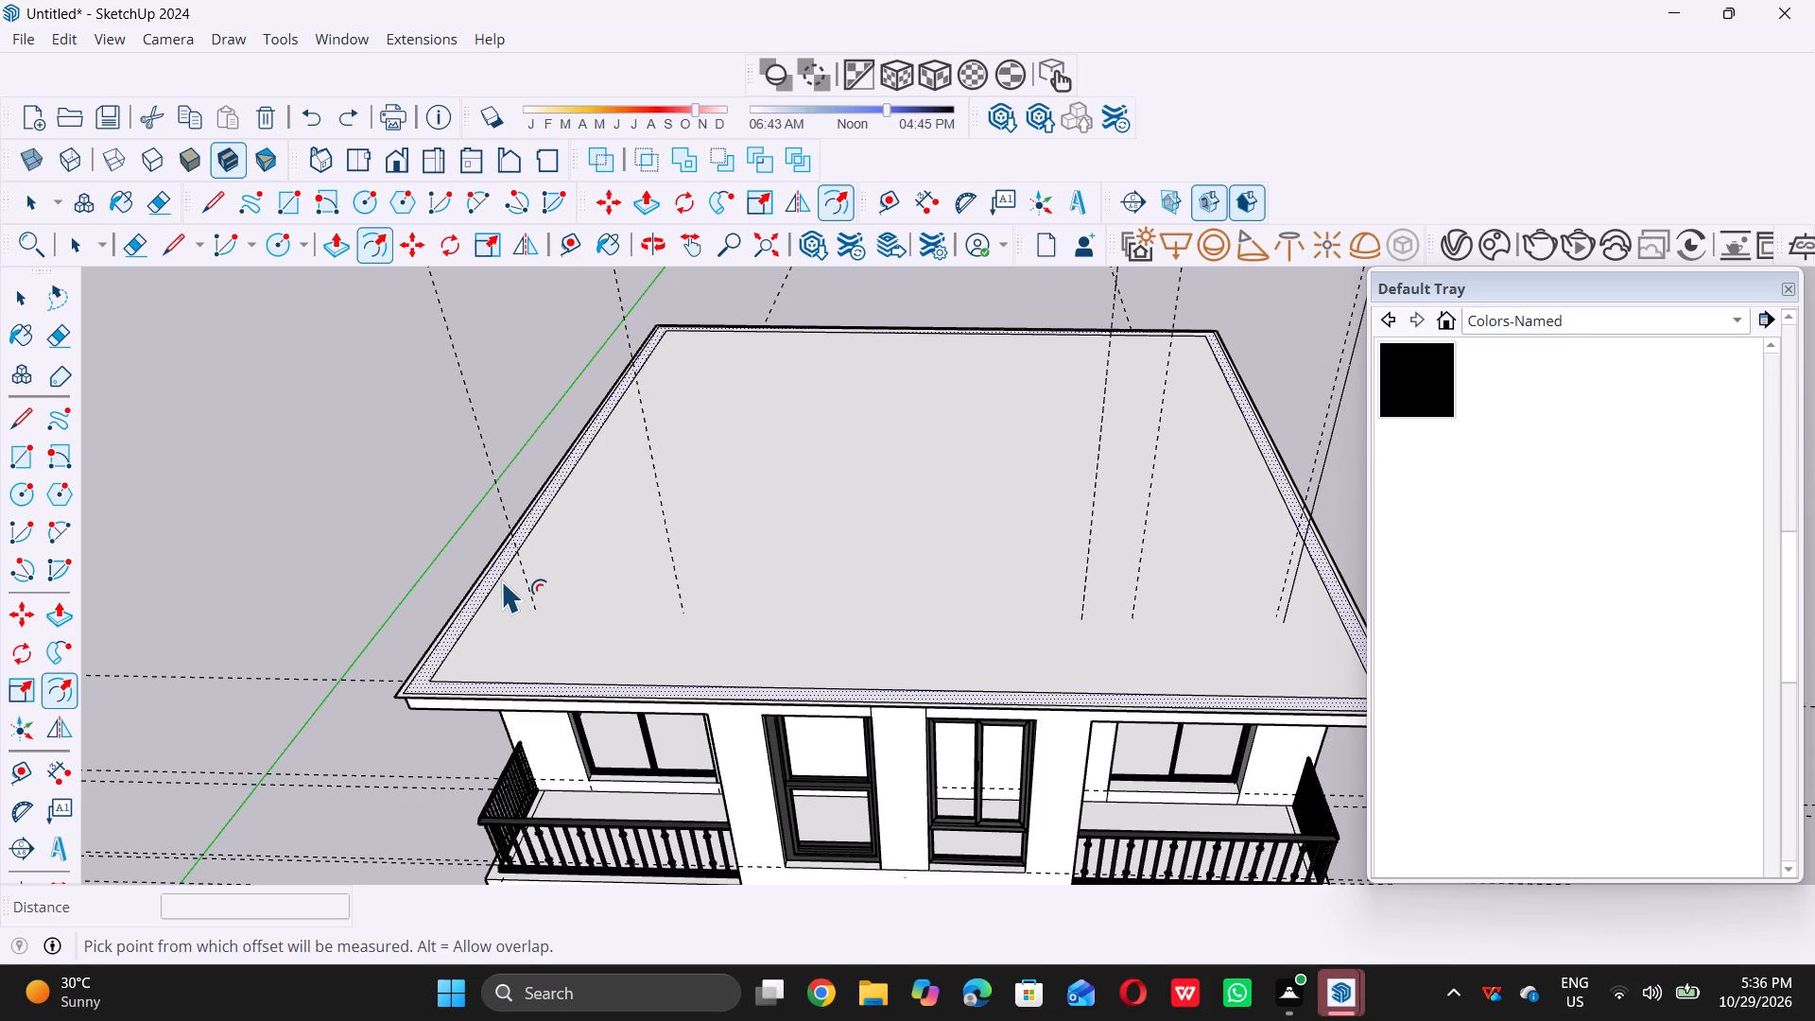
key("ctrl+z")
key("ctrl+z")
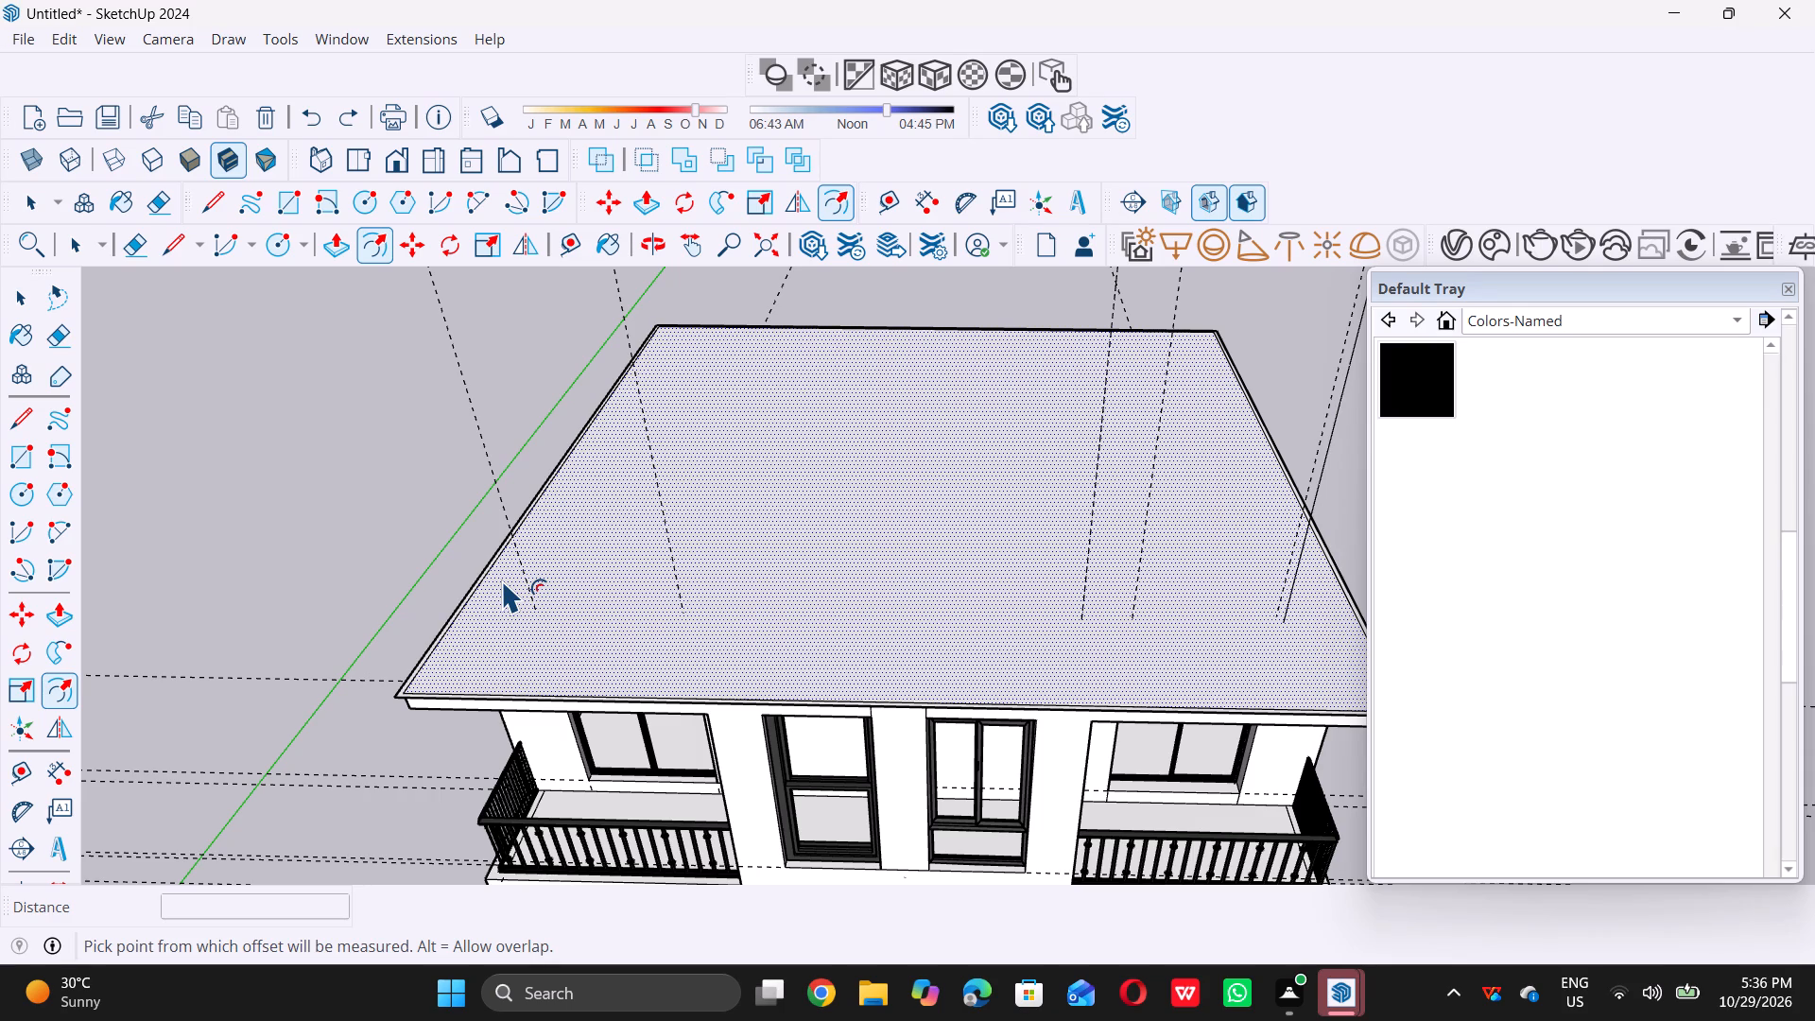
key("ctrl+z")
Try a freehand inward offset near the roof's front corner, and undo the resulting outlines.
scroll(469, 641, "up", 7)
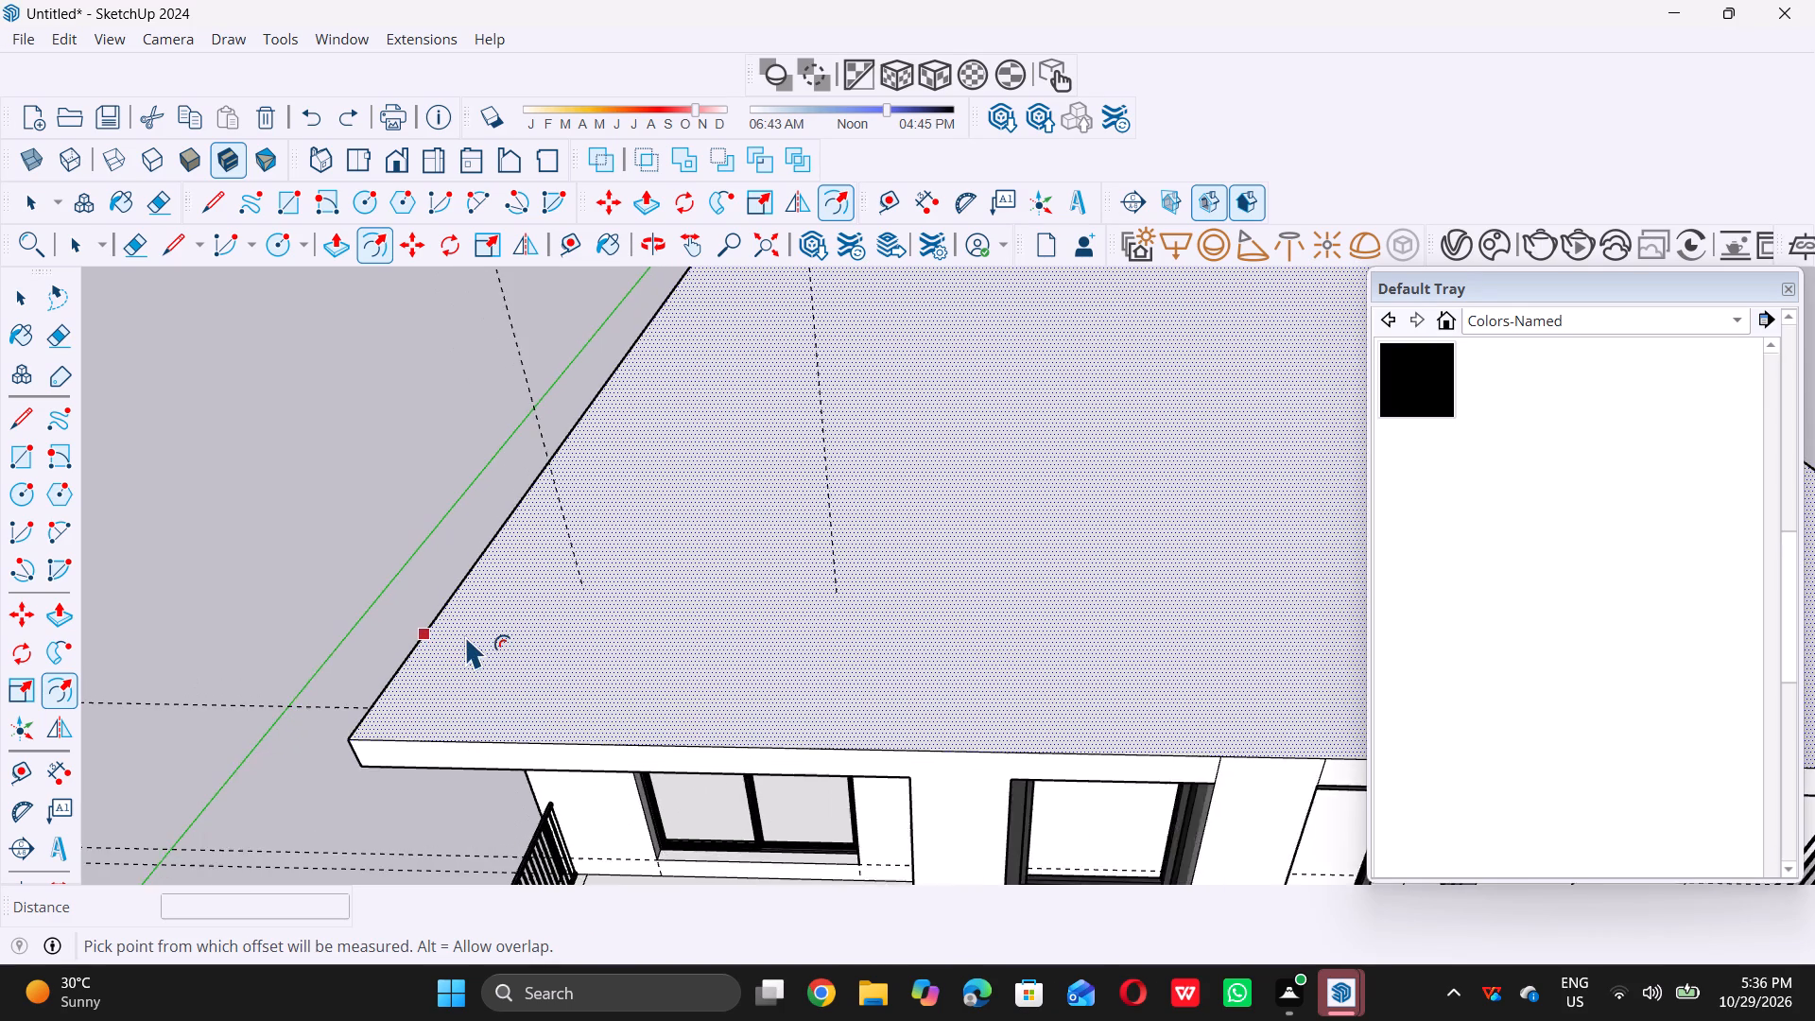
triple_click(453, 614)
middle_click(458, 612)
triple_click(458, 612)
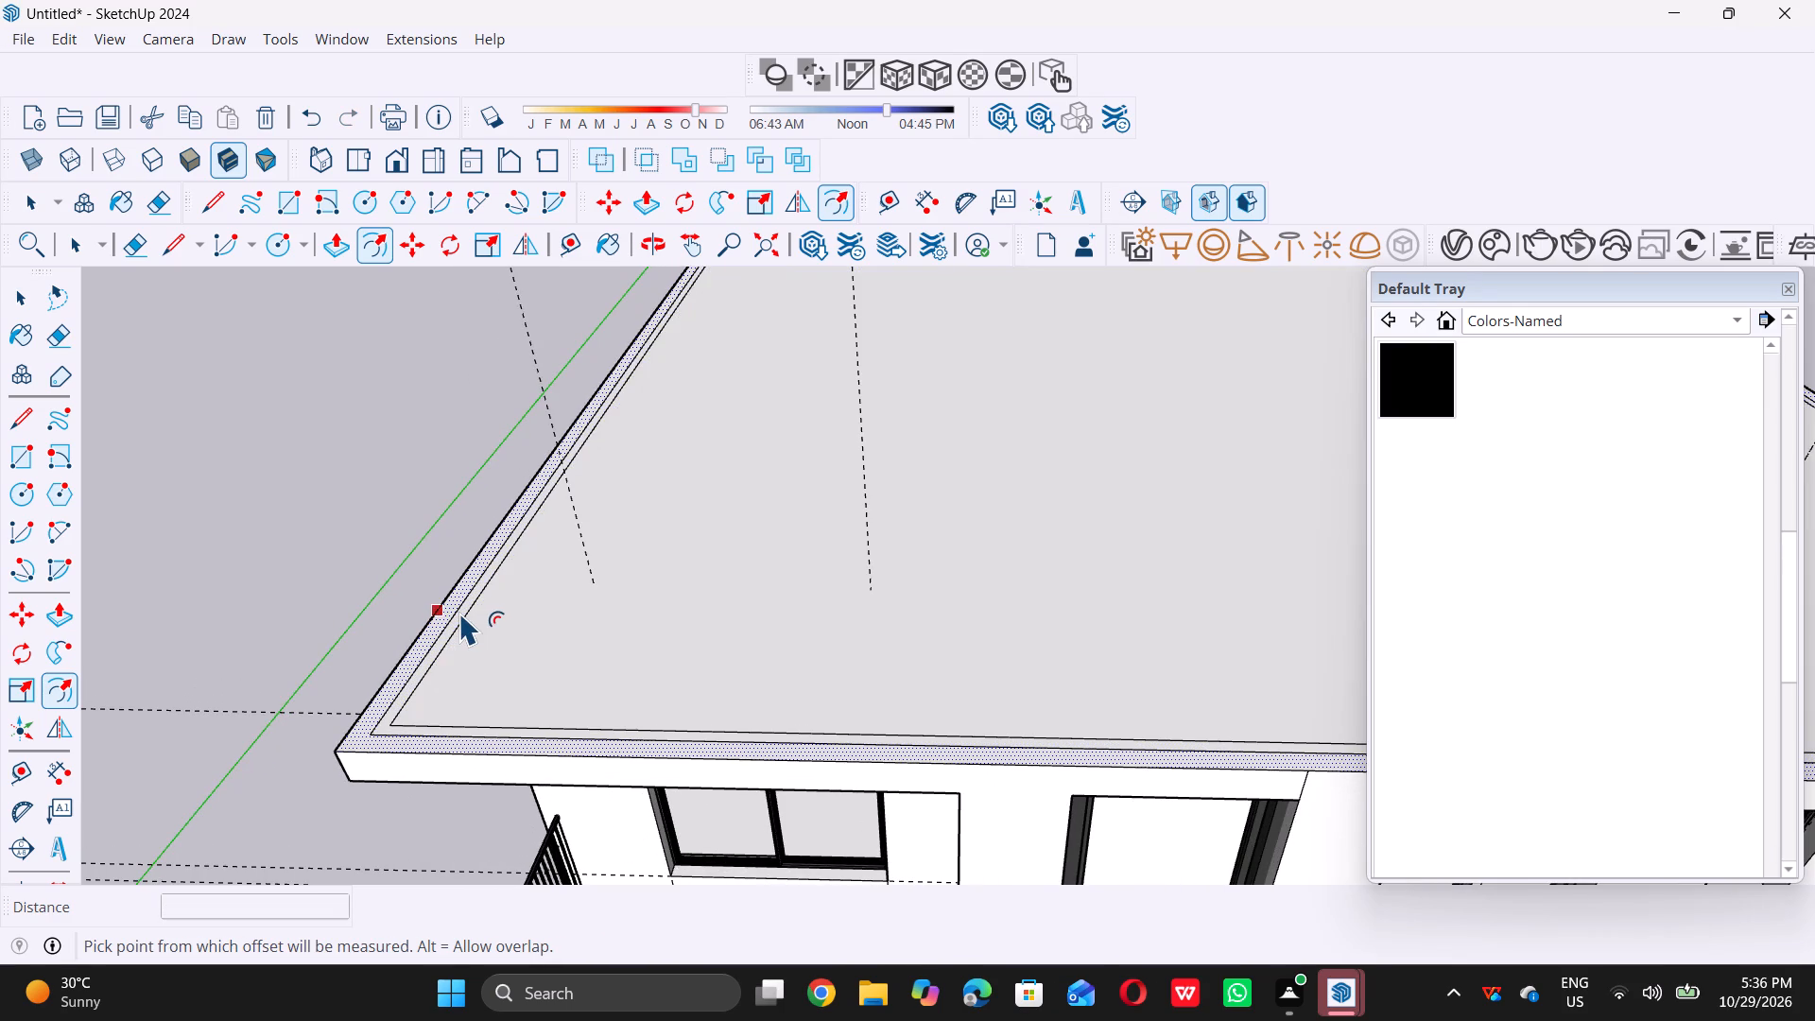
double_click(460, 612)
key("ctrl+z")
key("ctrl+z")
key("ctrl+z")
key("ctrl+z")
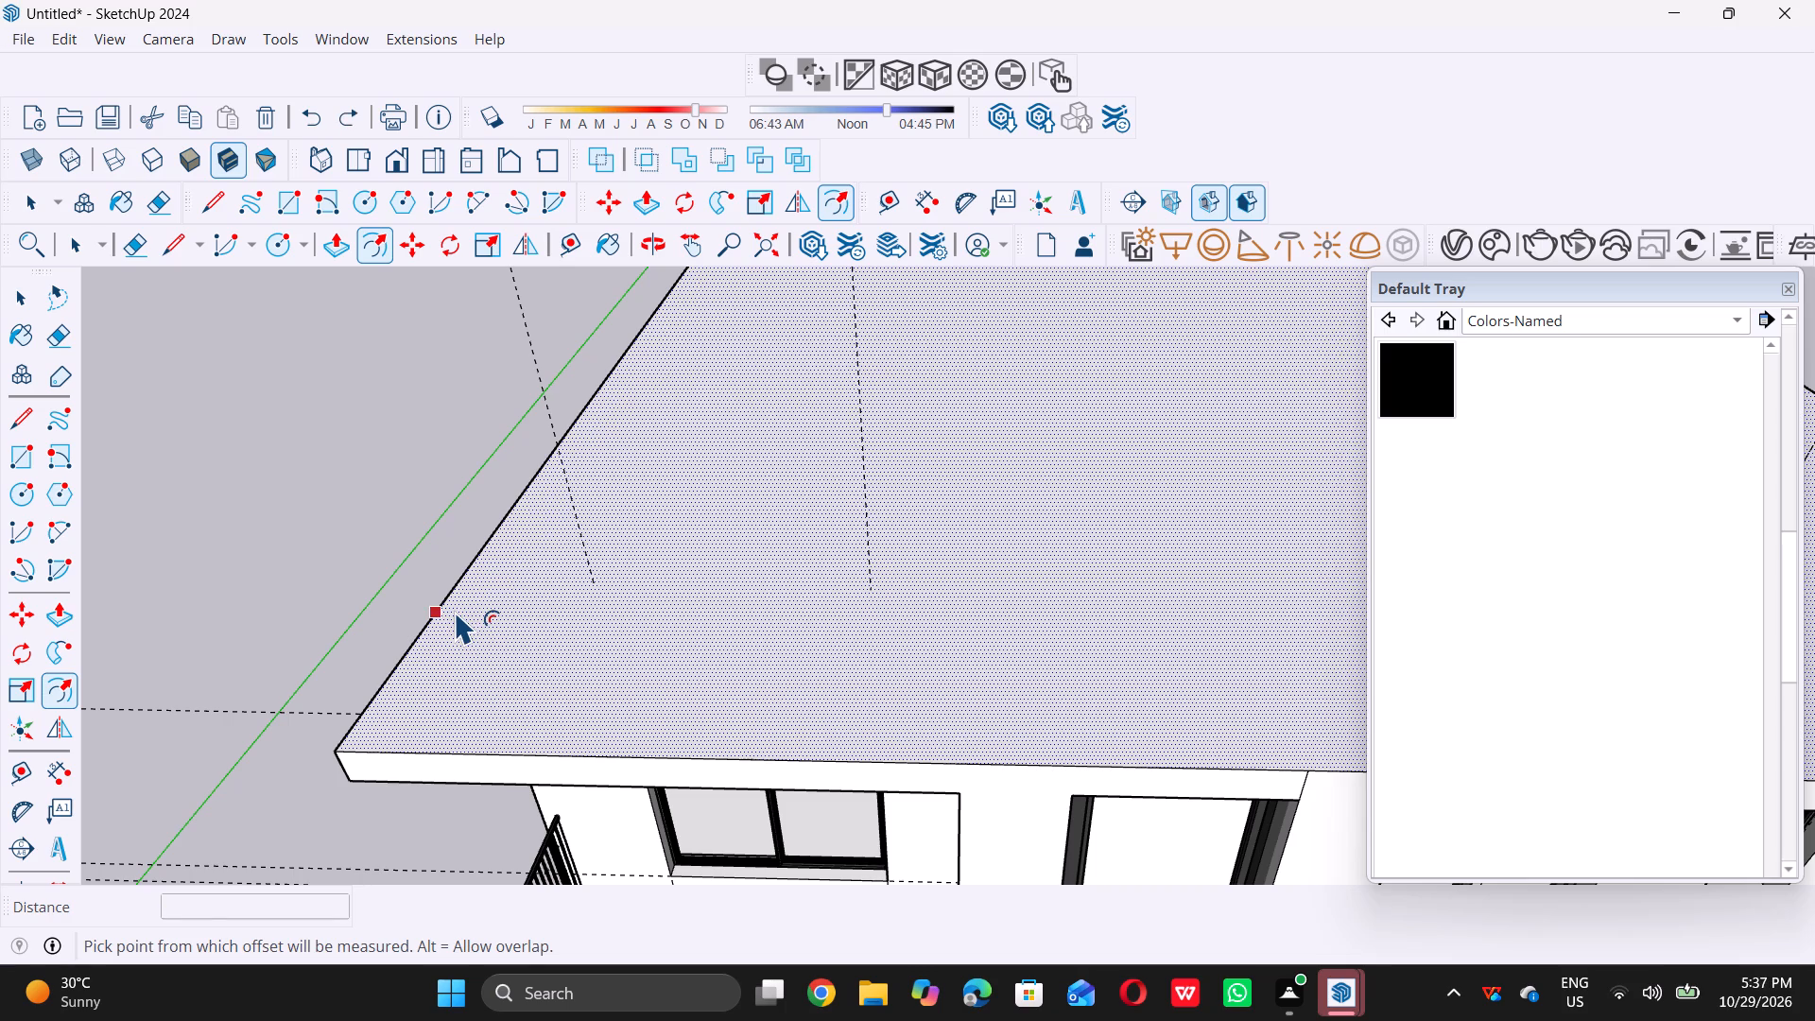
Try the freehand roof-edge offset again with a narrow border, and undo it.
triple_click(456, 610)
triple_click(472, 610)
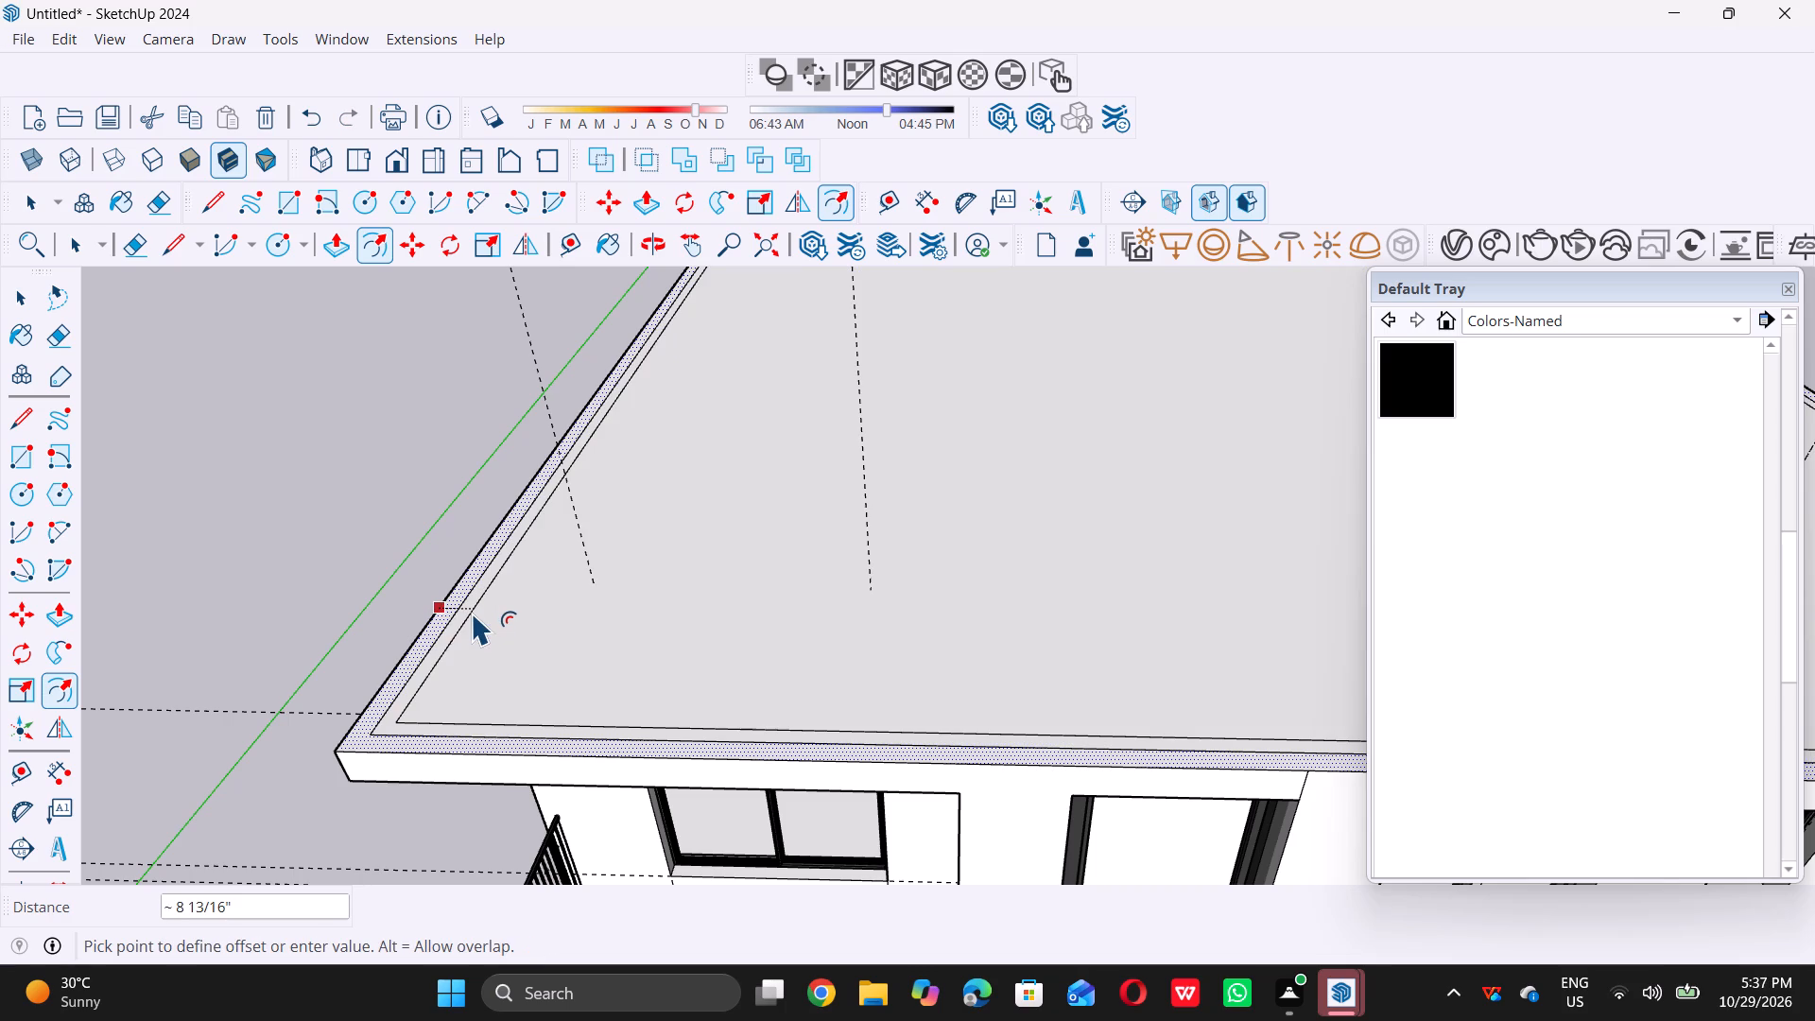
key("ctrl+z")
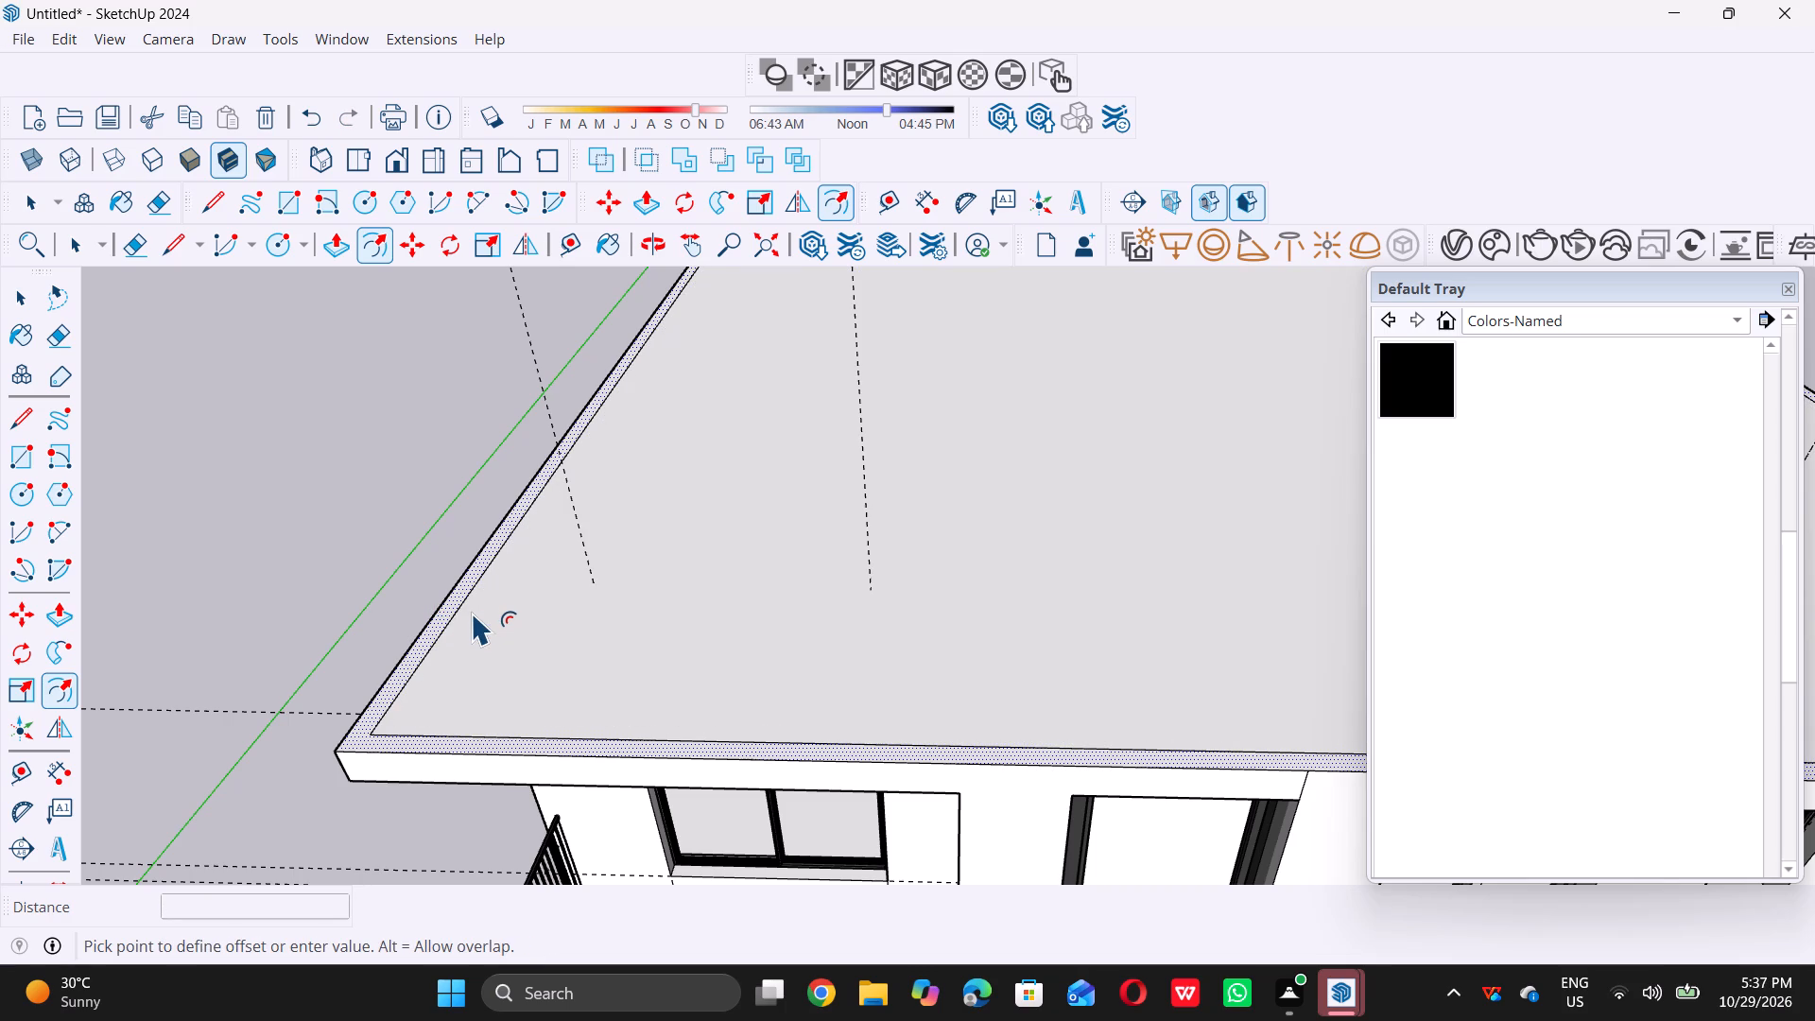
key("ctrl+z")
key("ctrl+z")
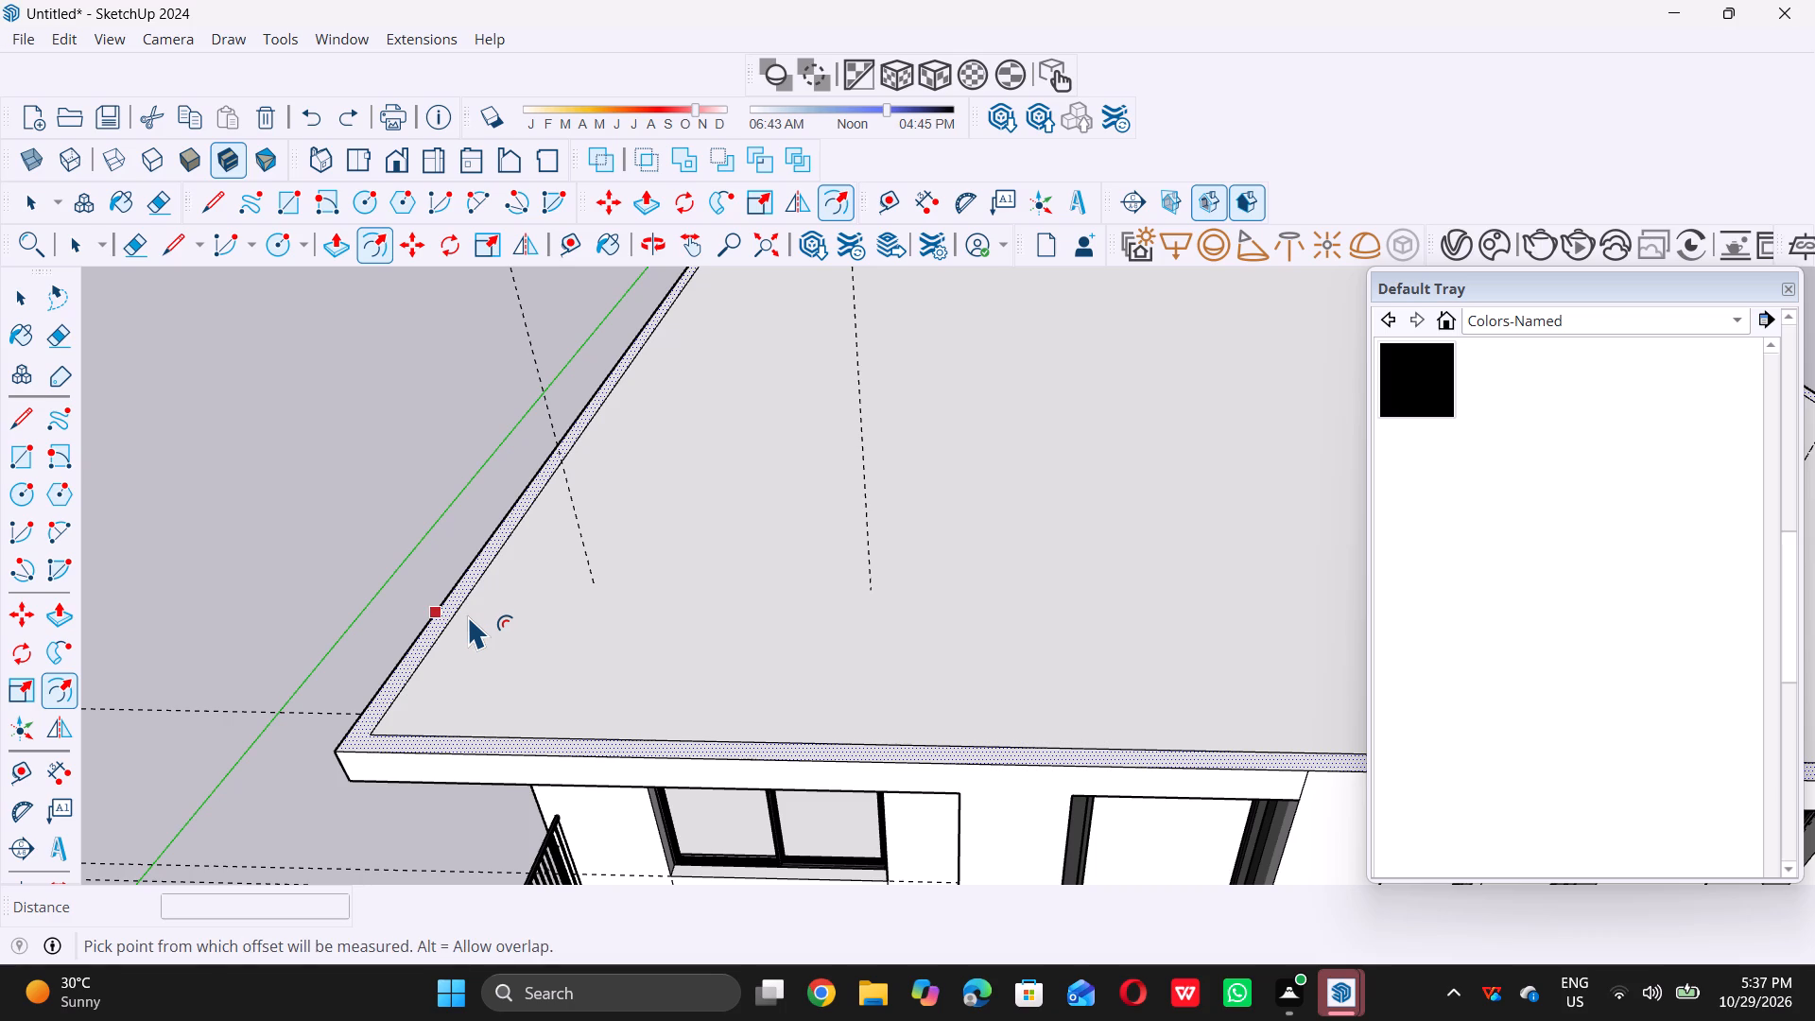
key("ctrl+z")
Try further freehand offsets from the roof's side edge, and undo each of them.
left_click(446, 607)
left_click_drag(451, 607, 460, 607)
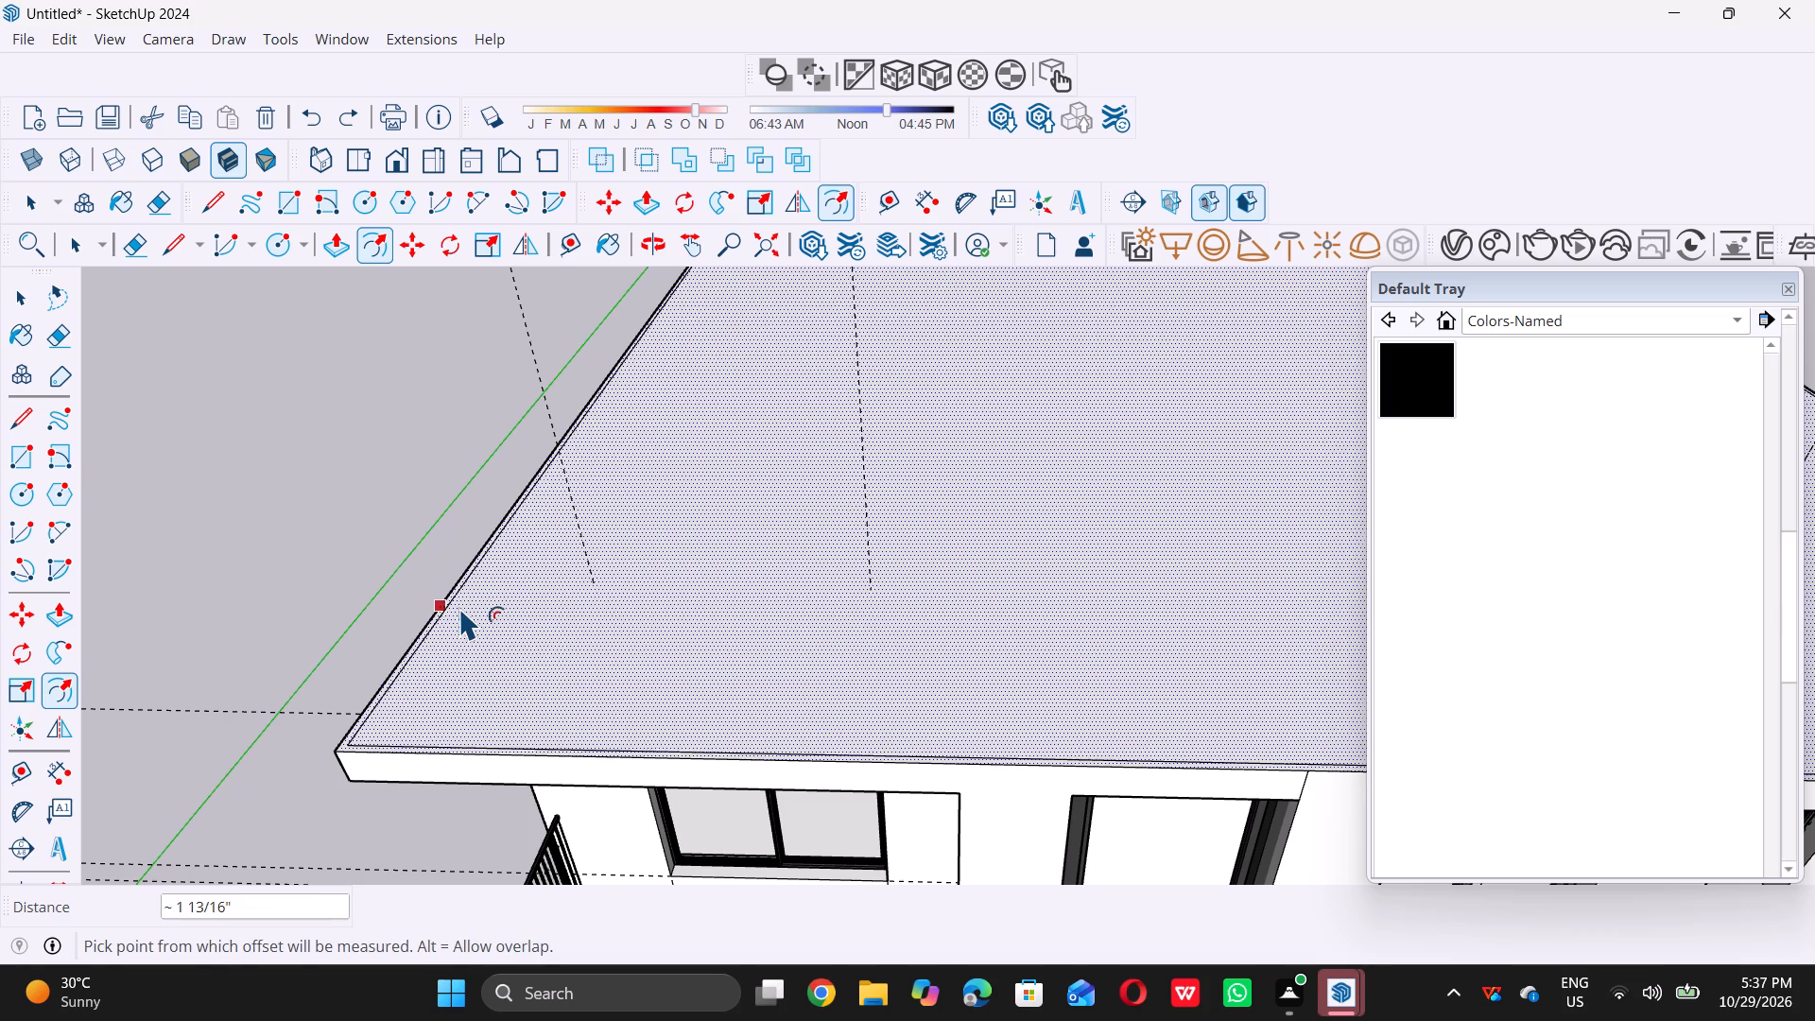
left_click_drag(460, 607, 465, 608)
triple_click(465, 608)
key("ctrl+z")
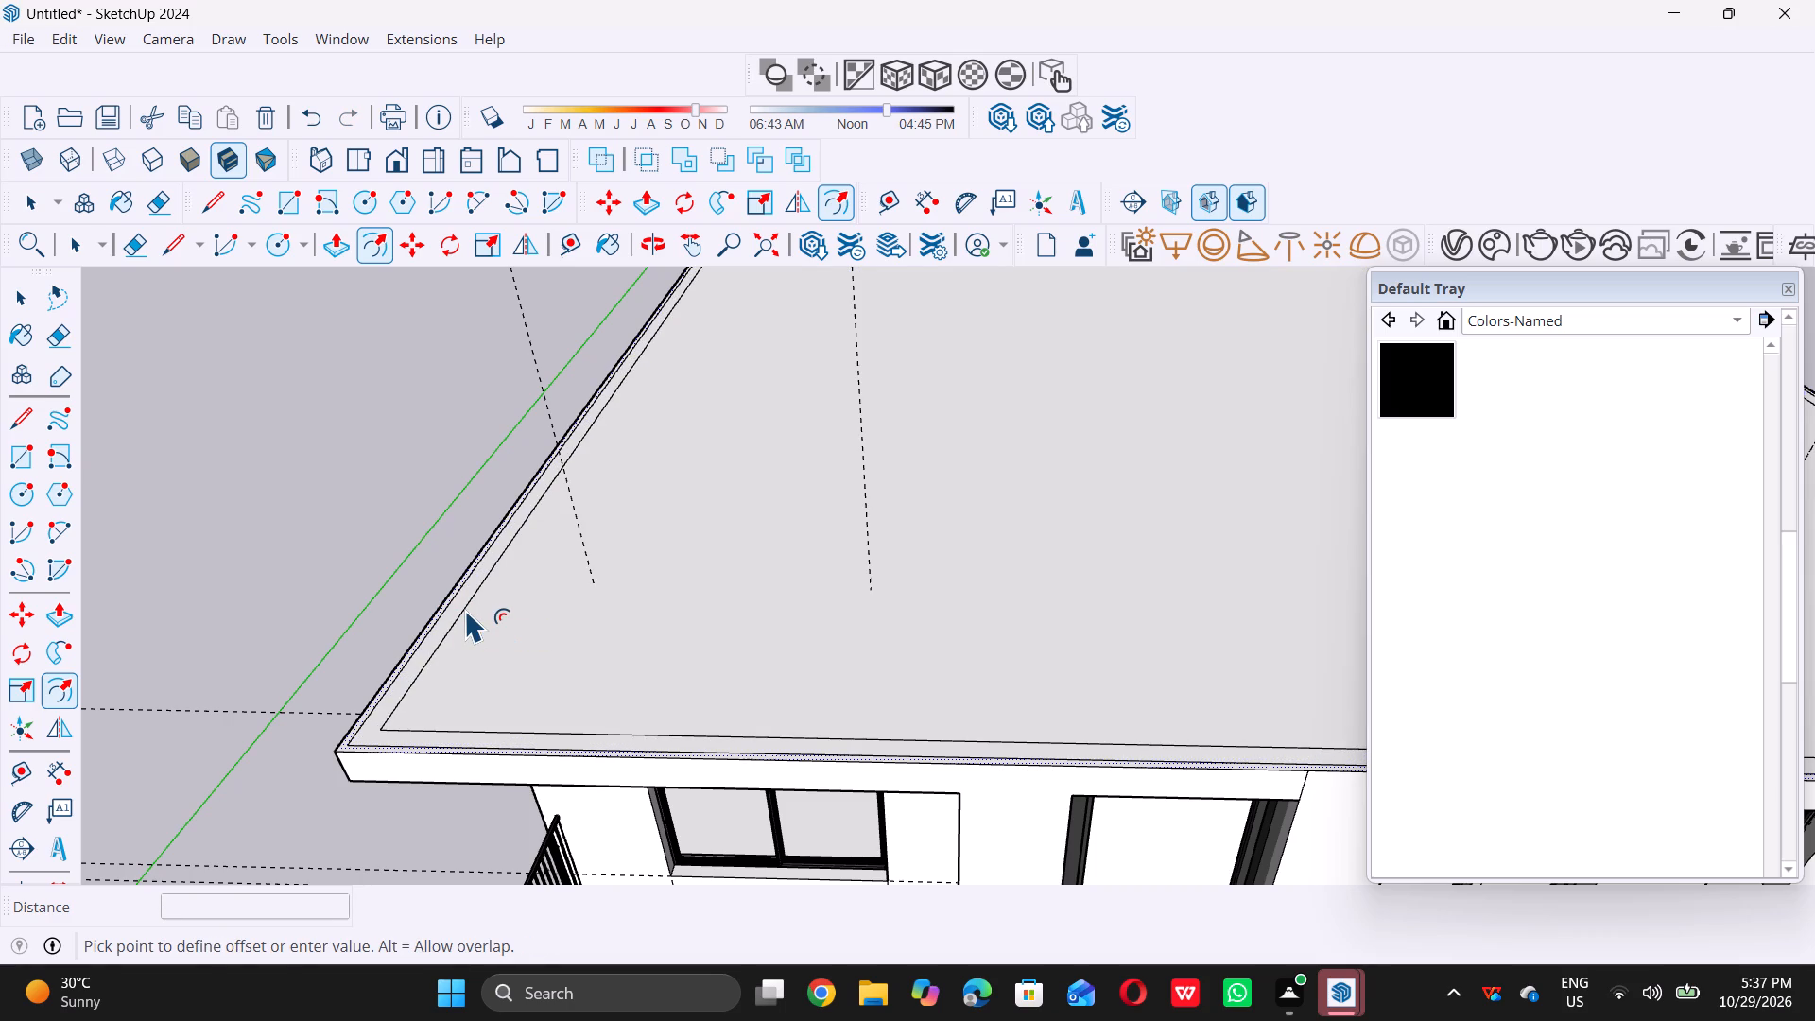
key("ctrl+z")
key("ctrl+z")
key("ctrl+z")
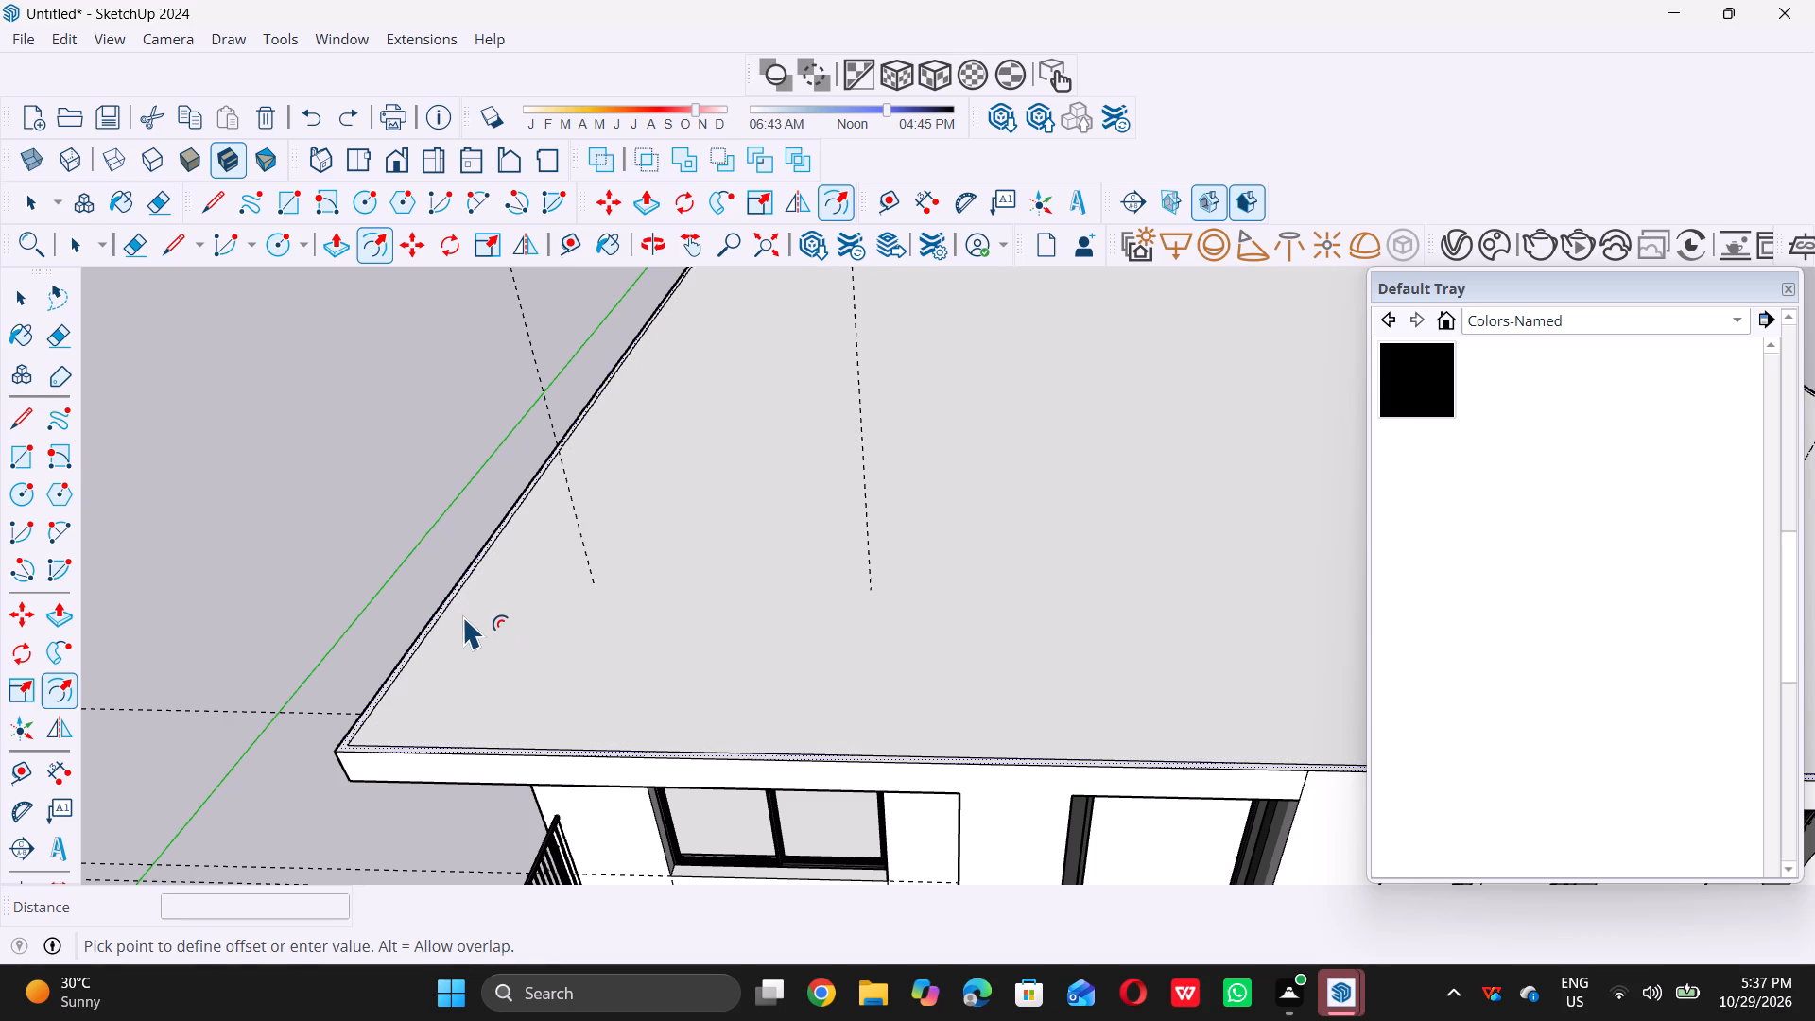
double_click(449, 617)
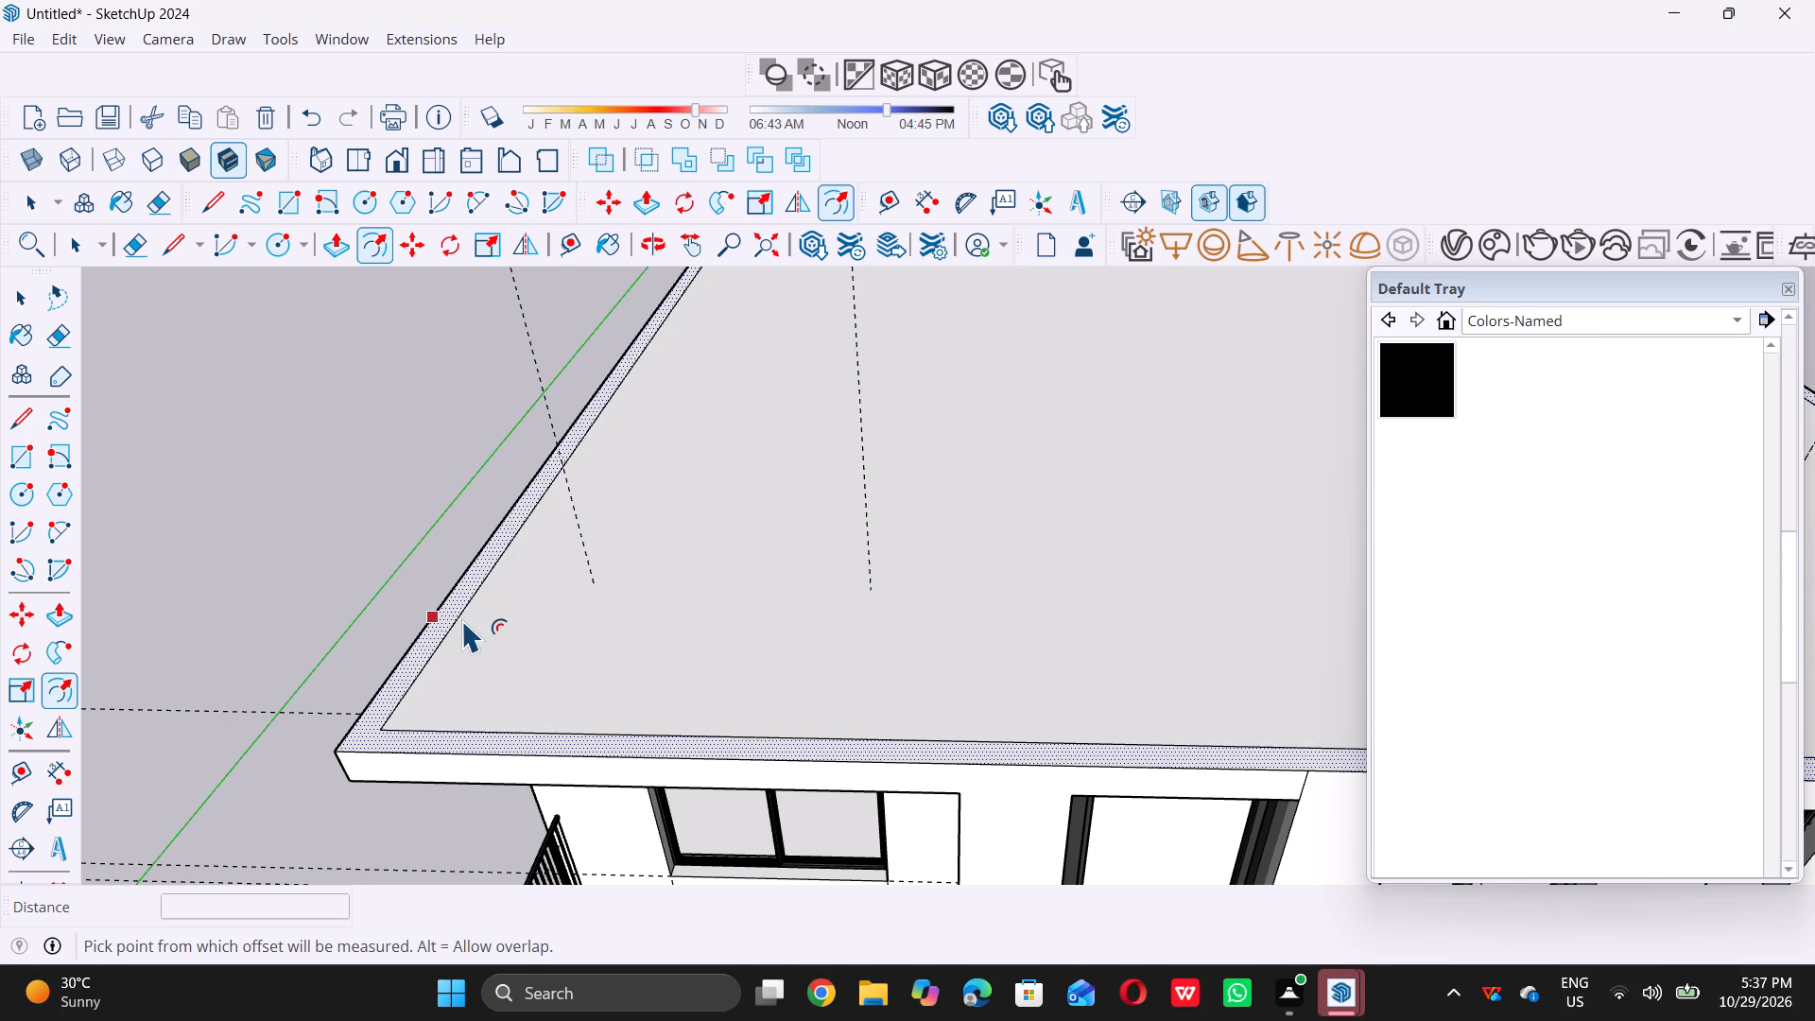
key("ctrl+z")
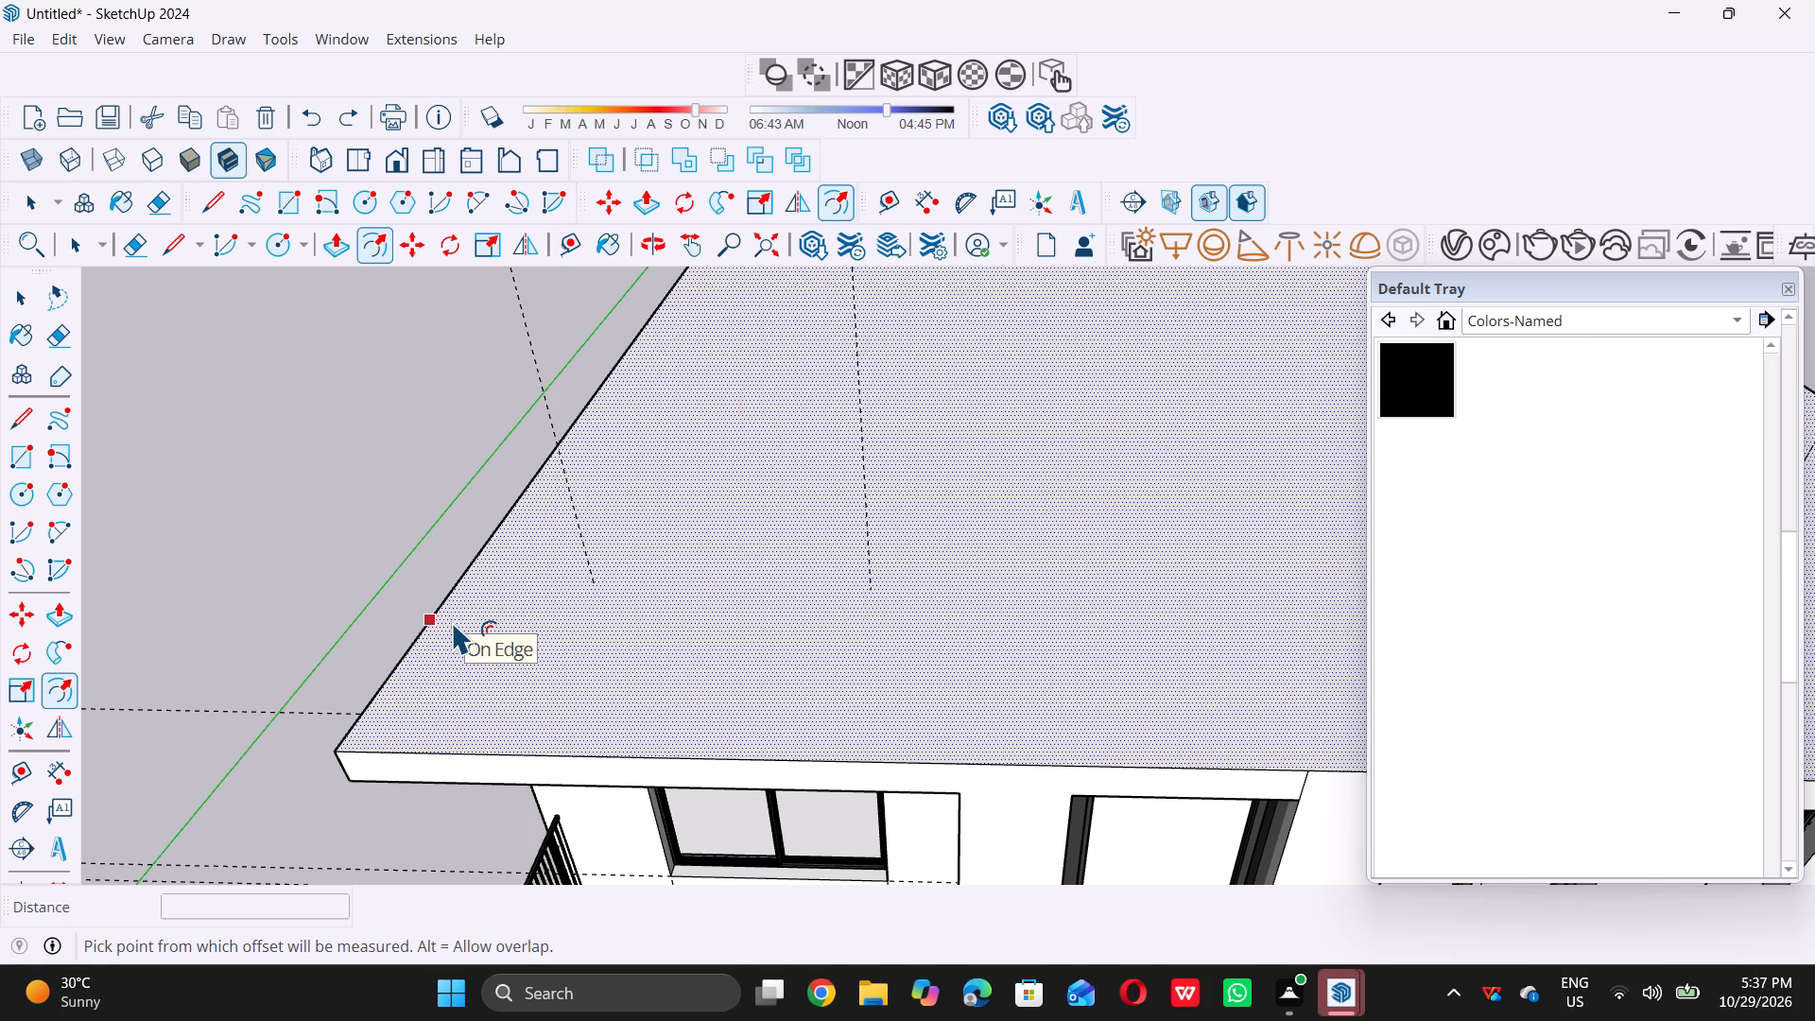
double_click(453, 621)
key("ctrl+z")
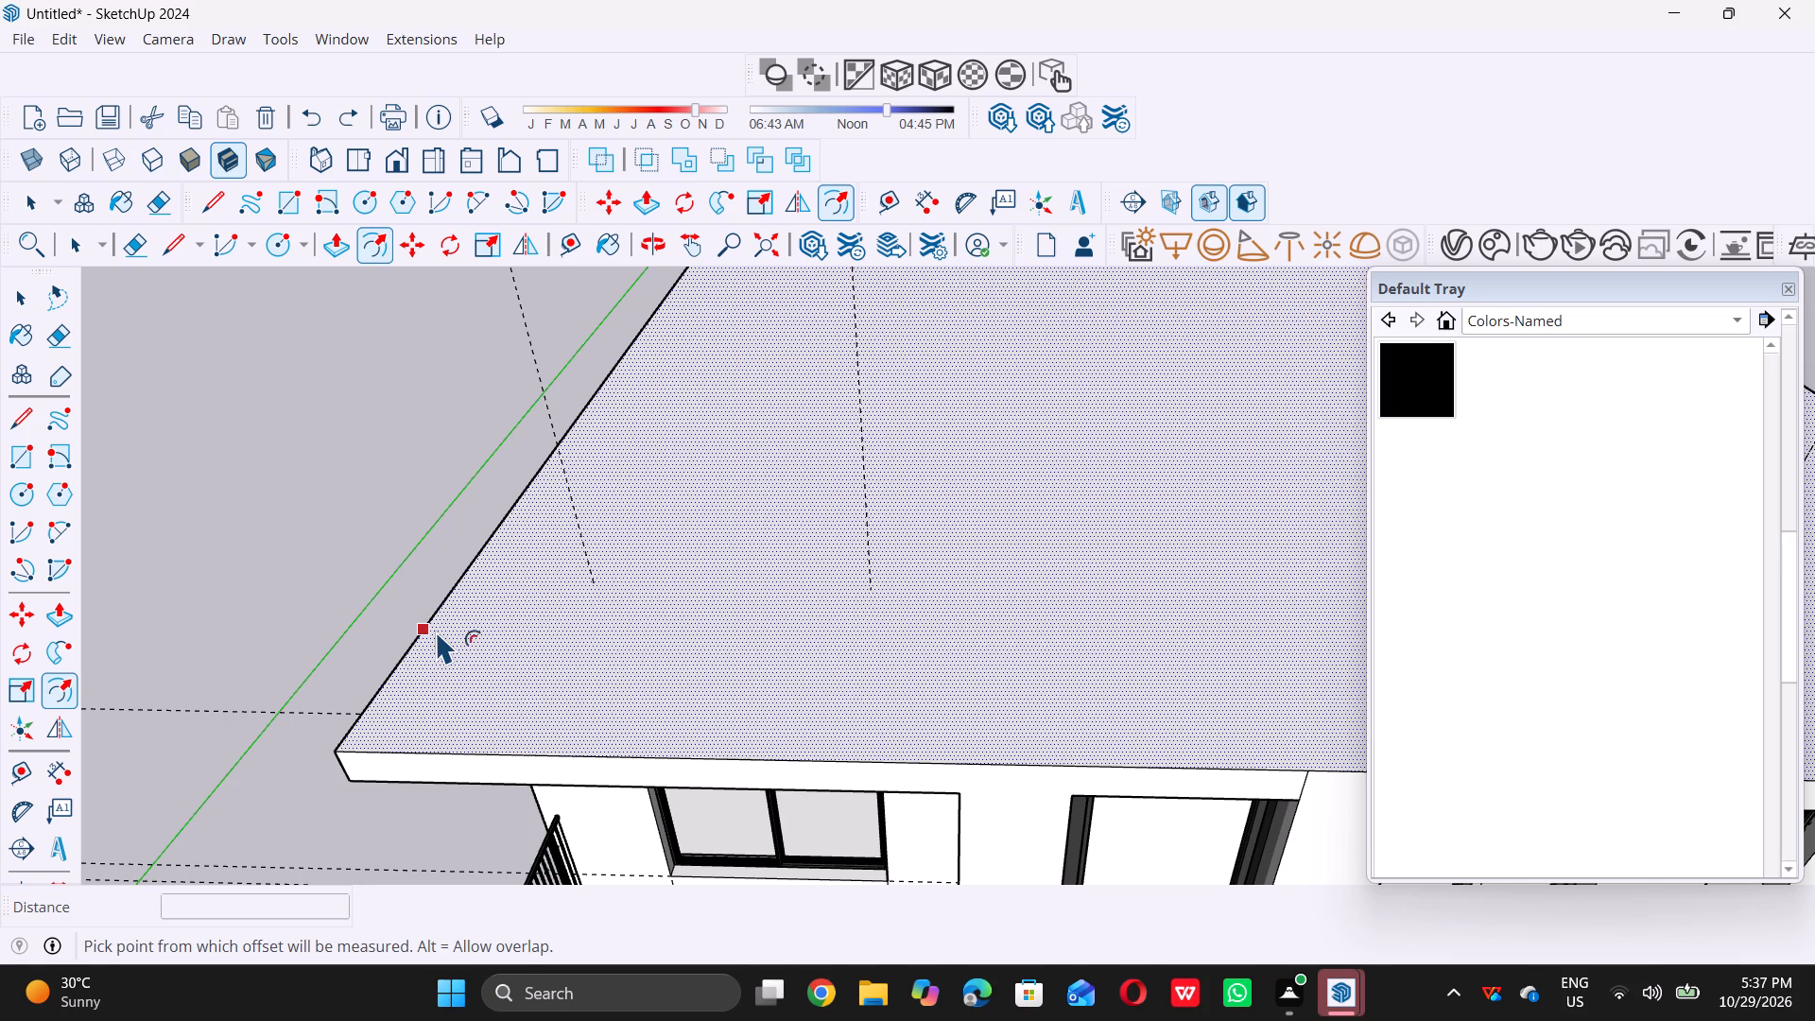
Offset the outline of the roof's top face inward by 9".
left_click(425, 624)
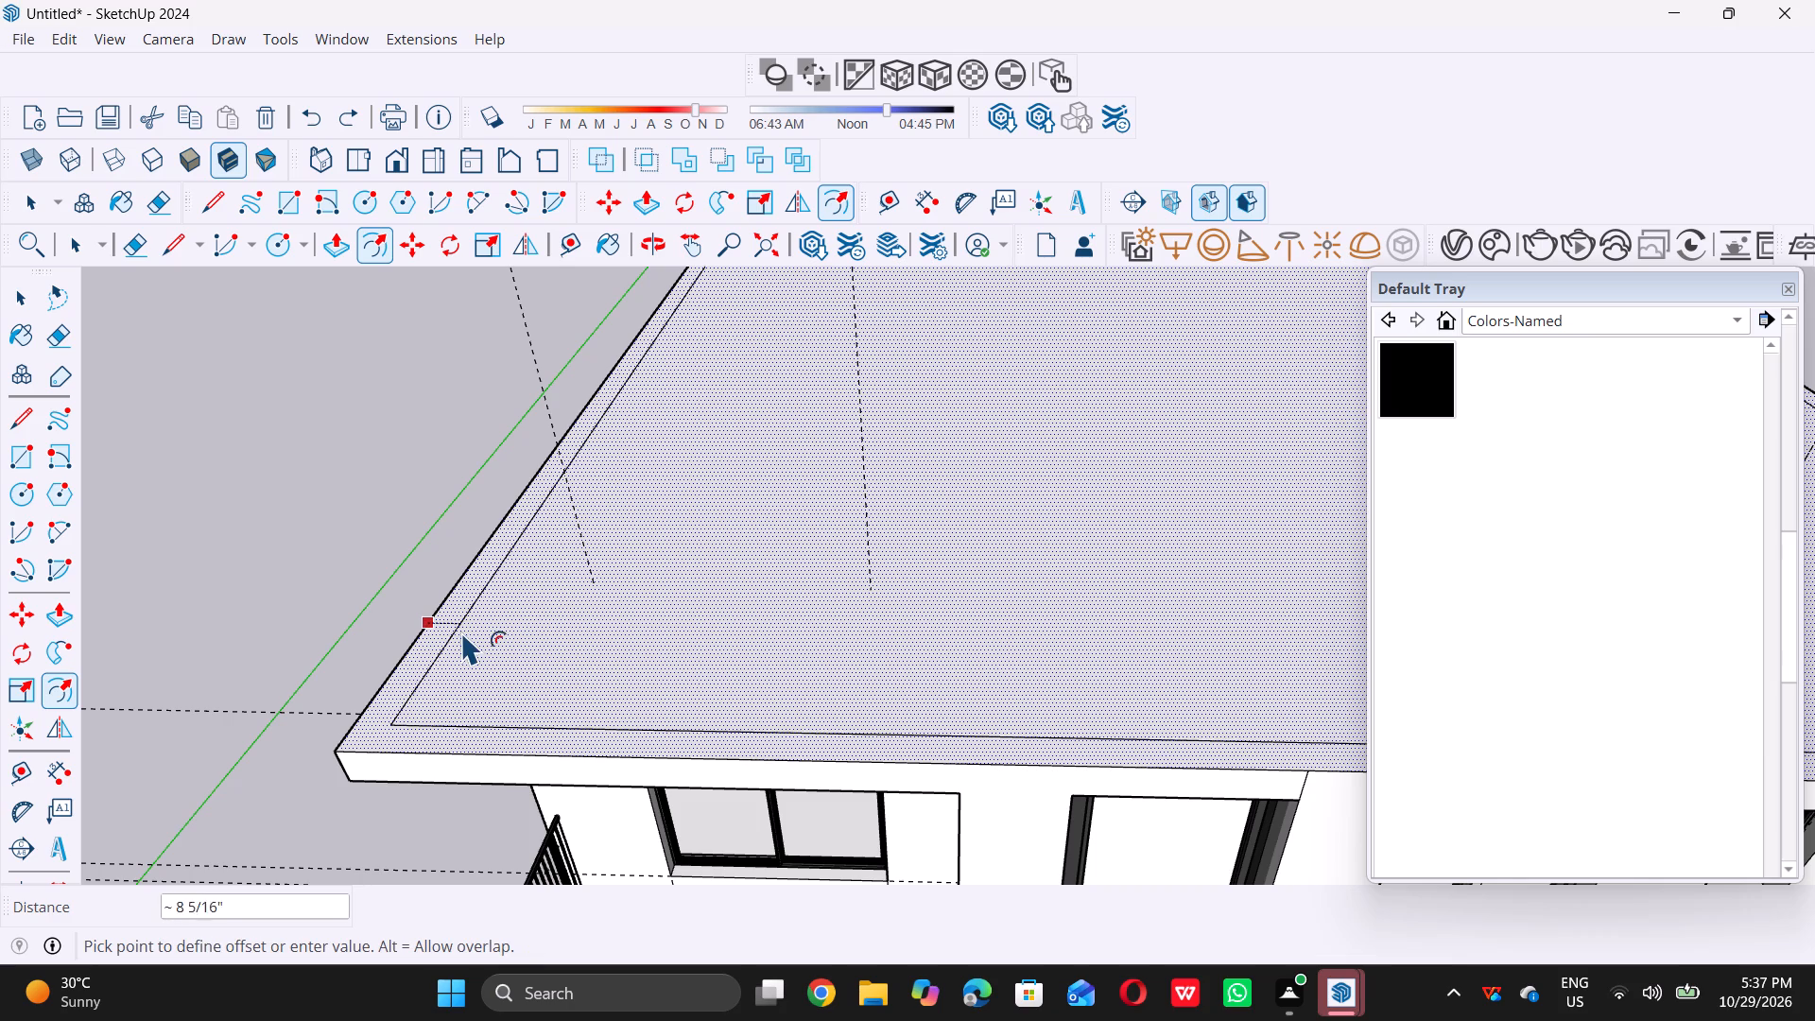
key("9")
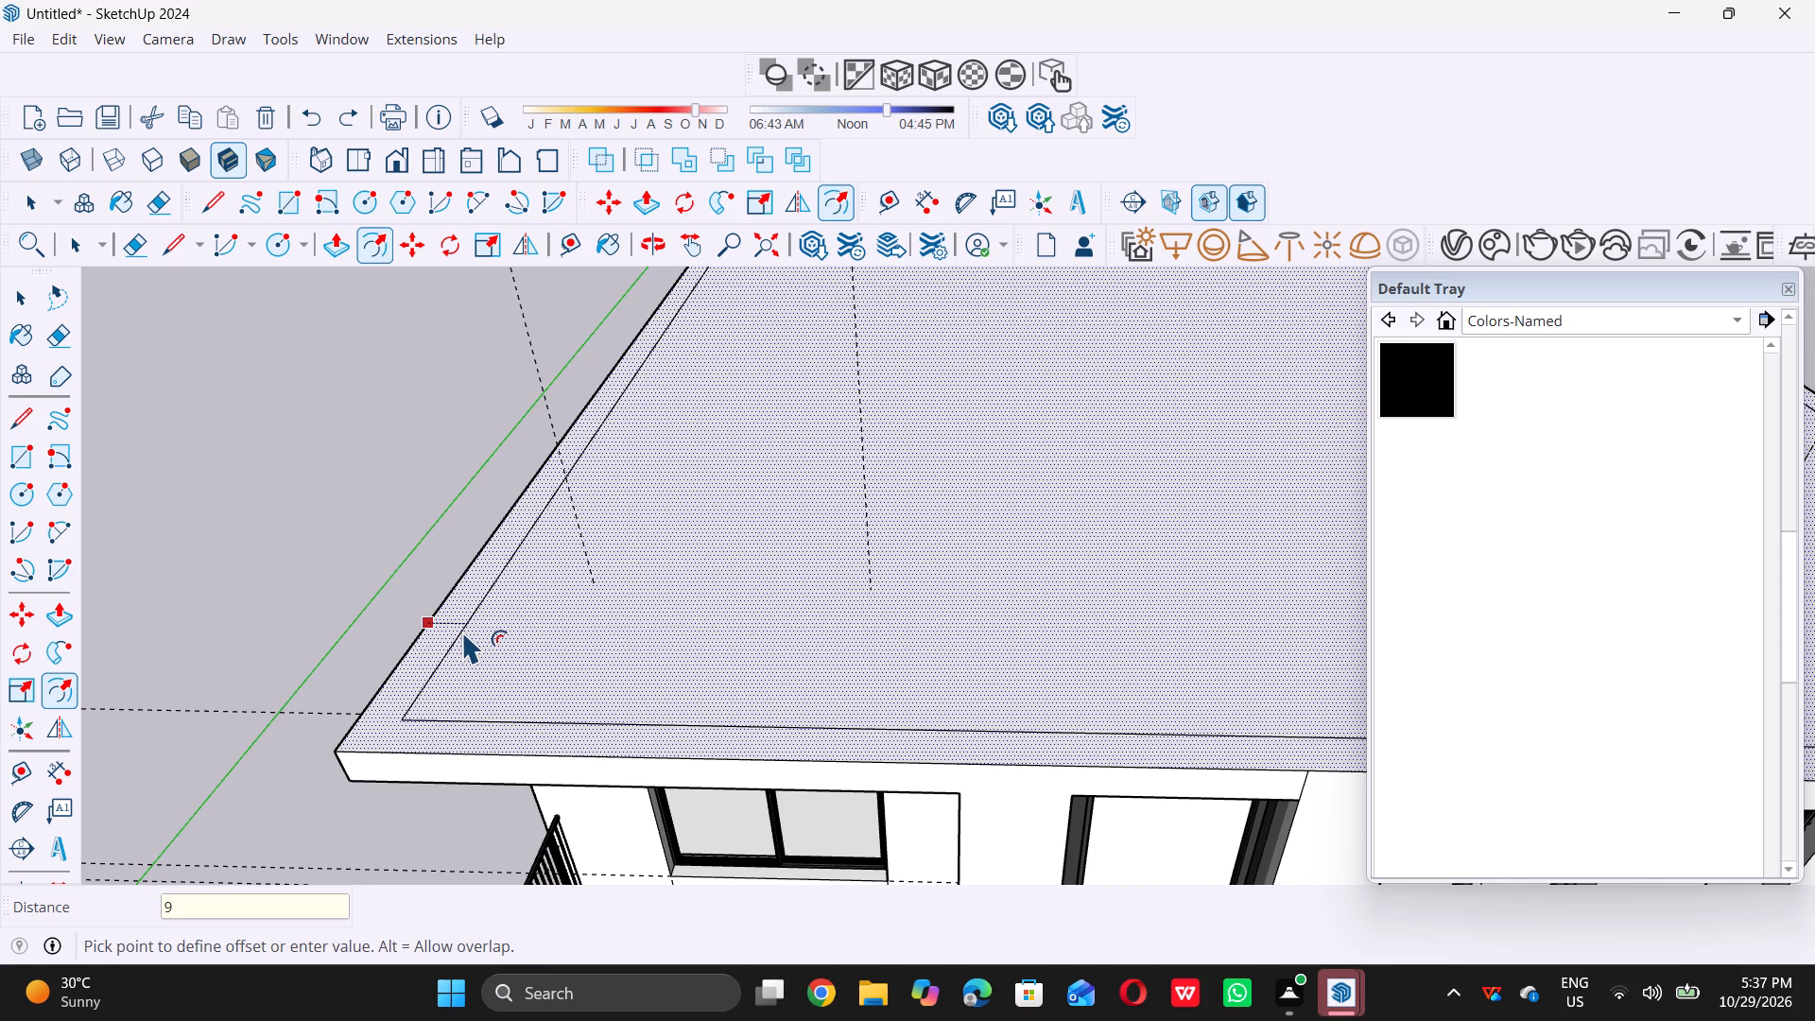
key("shift+quotedbl")
key("Return")
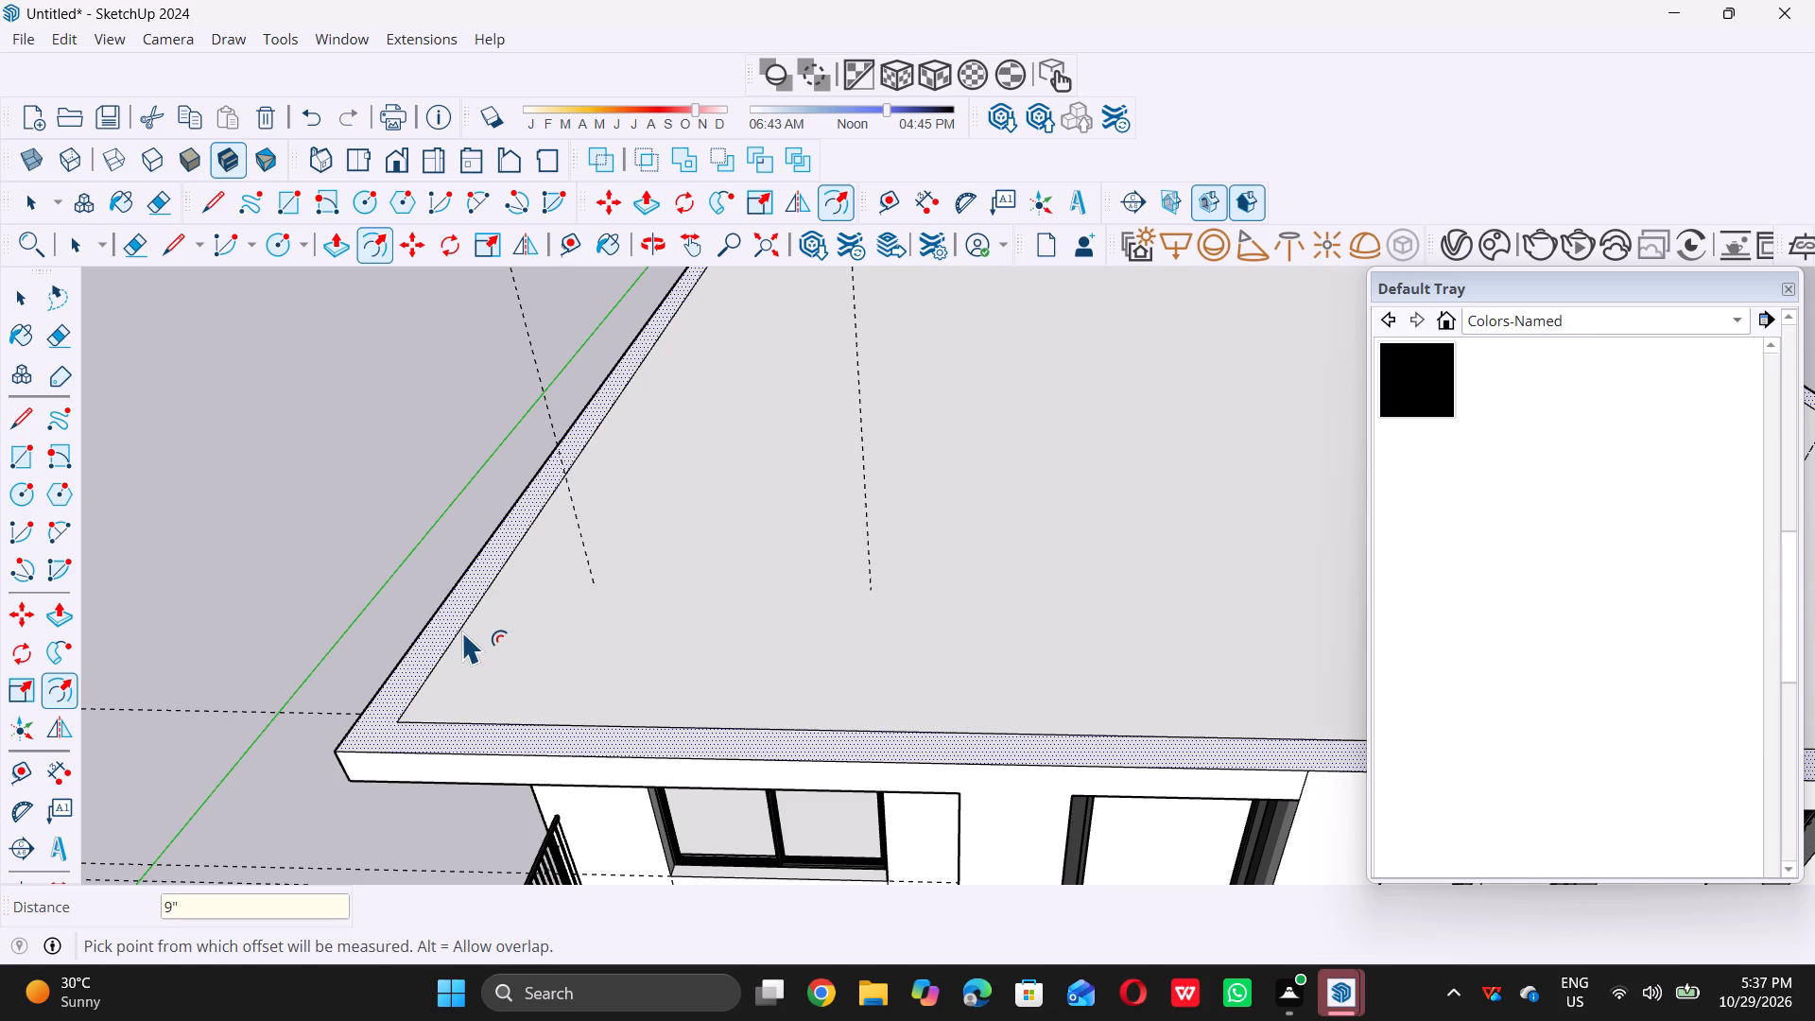
key("space")
Draw a vertical line on the roof slab's side edge, from the recessed balcony wall's corner up to the slab's top edge.
scroll(463, 631, "down", 11)
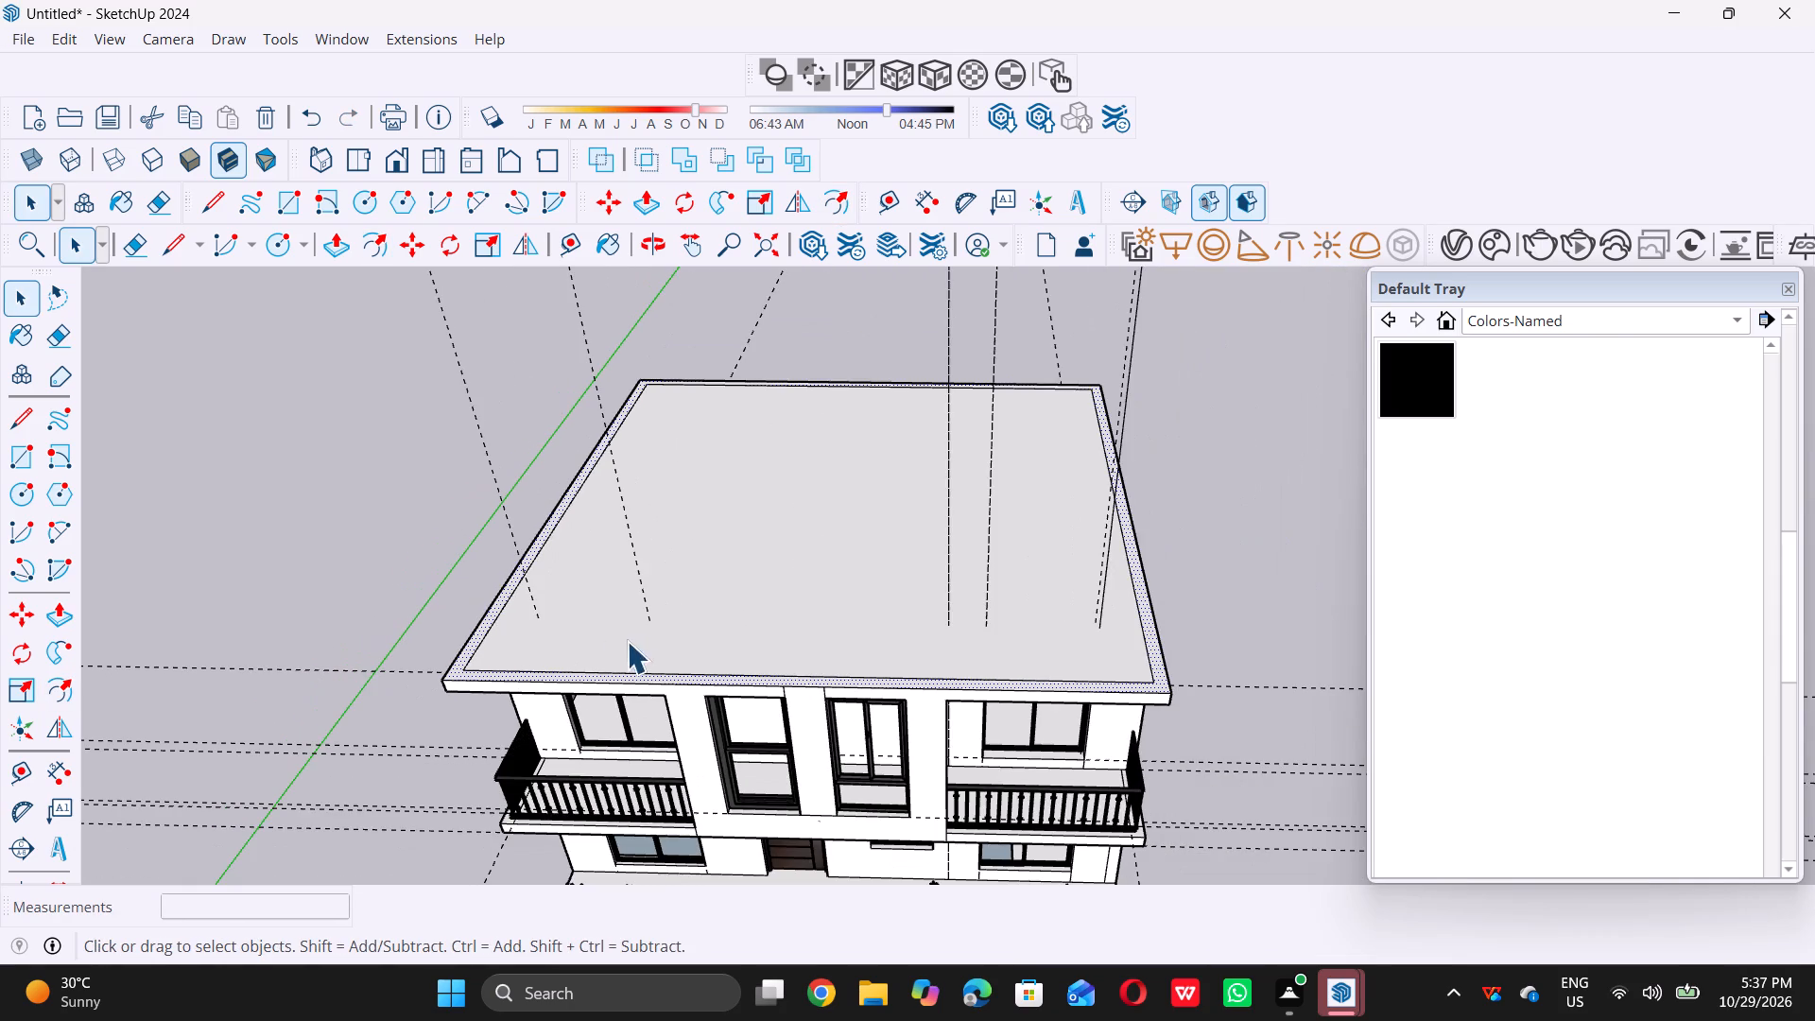
scroll(665, 652, "down", 8)
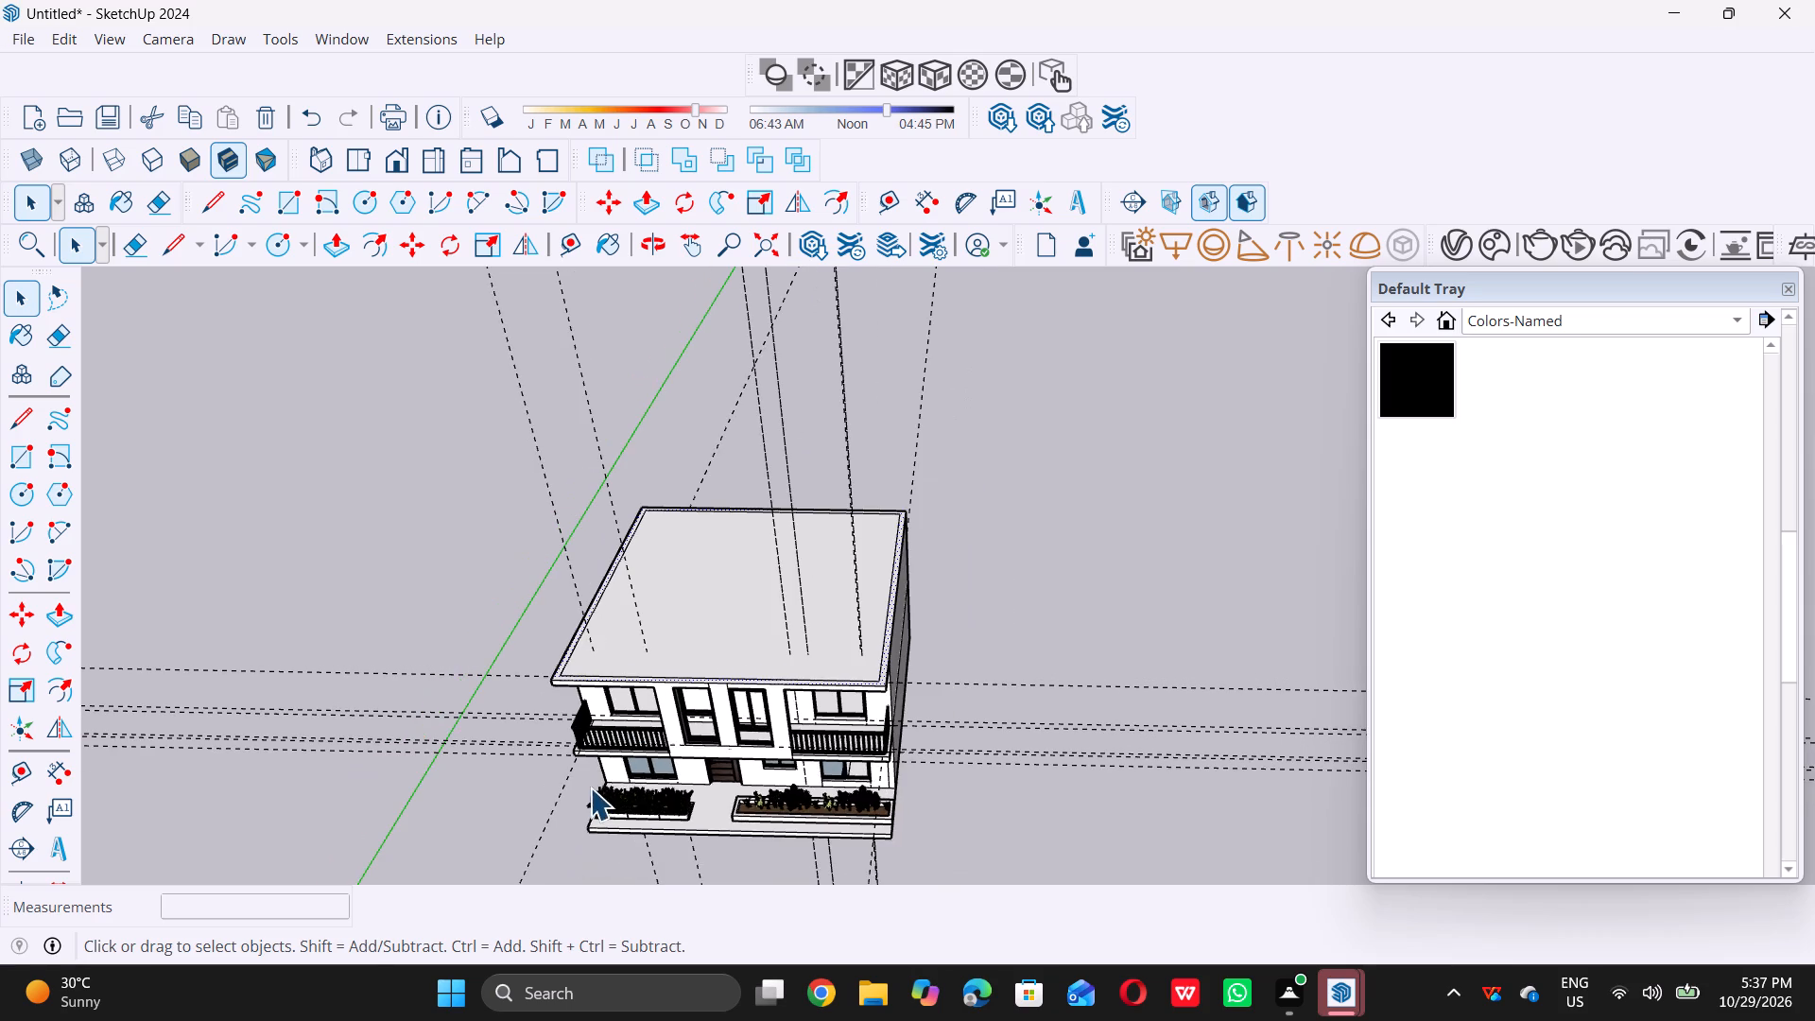
middle_click_drag(588, 787, 745, 528)
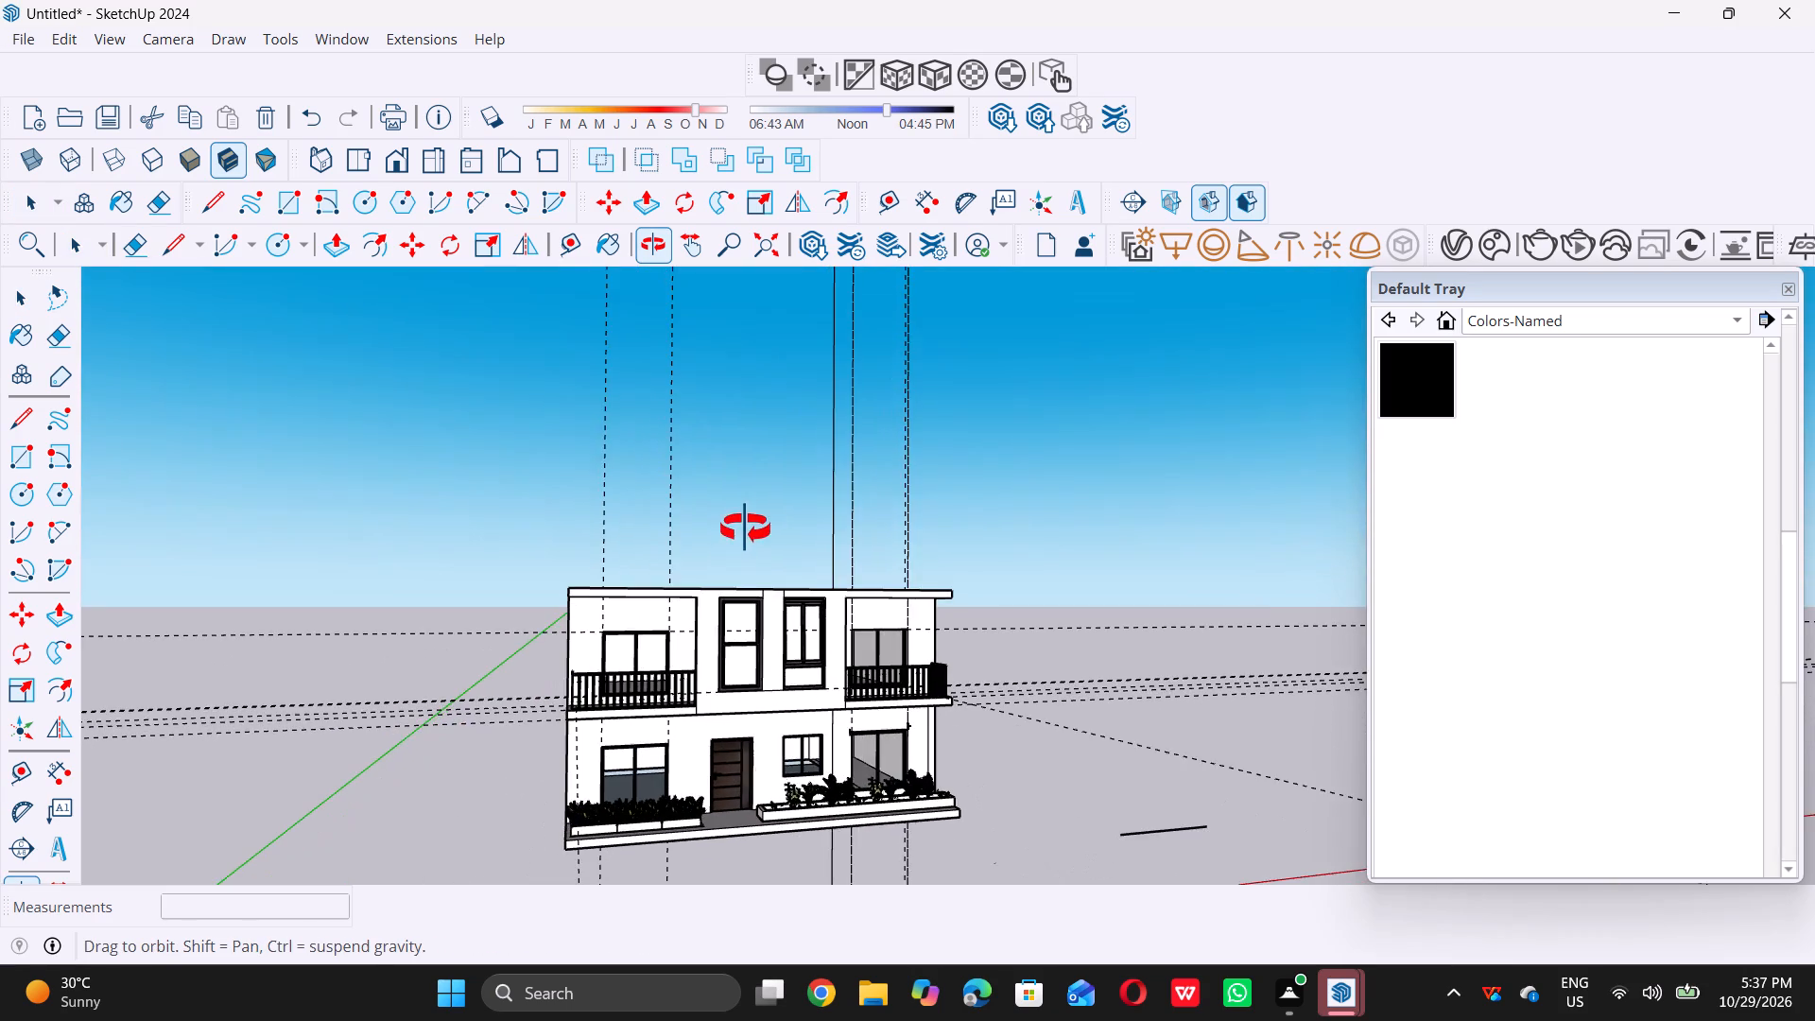
middle_click_drag(745, 528, 922, 525)
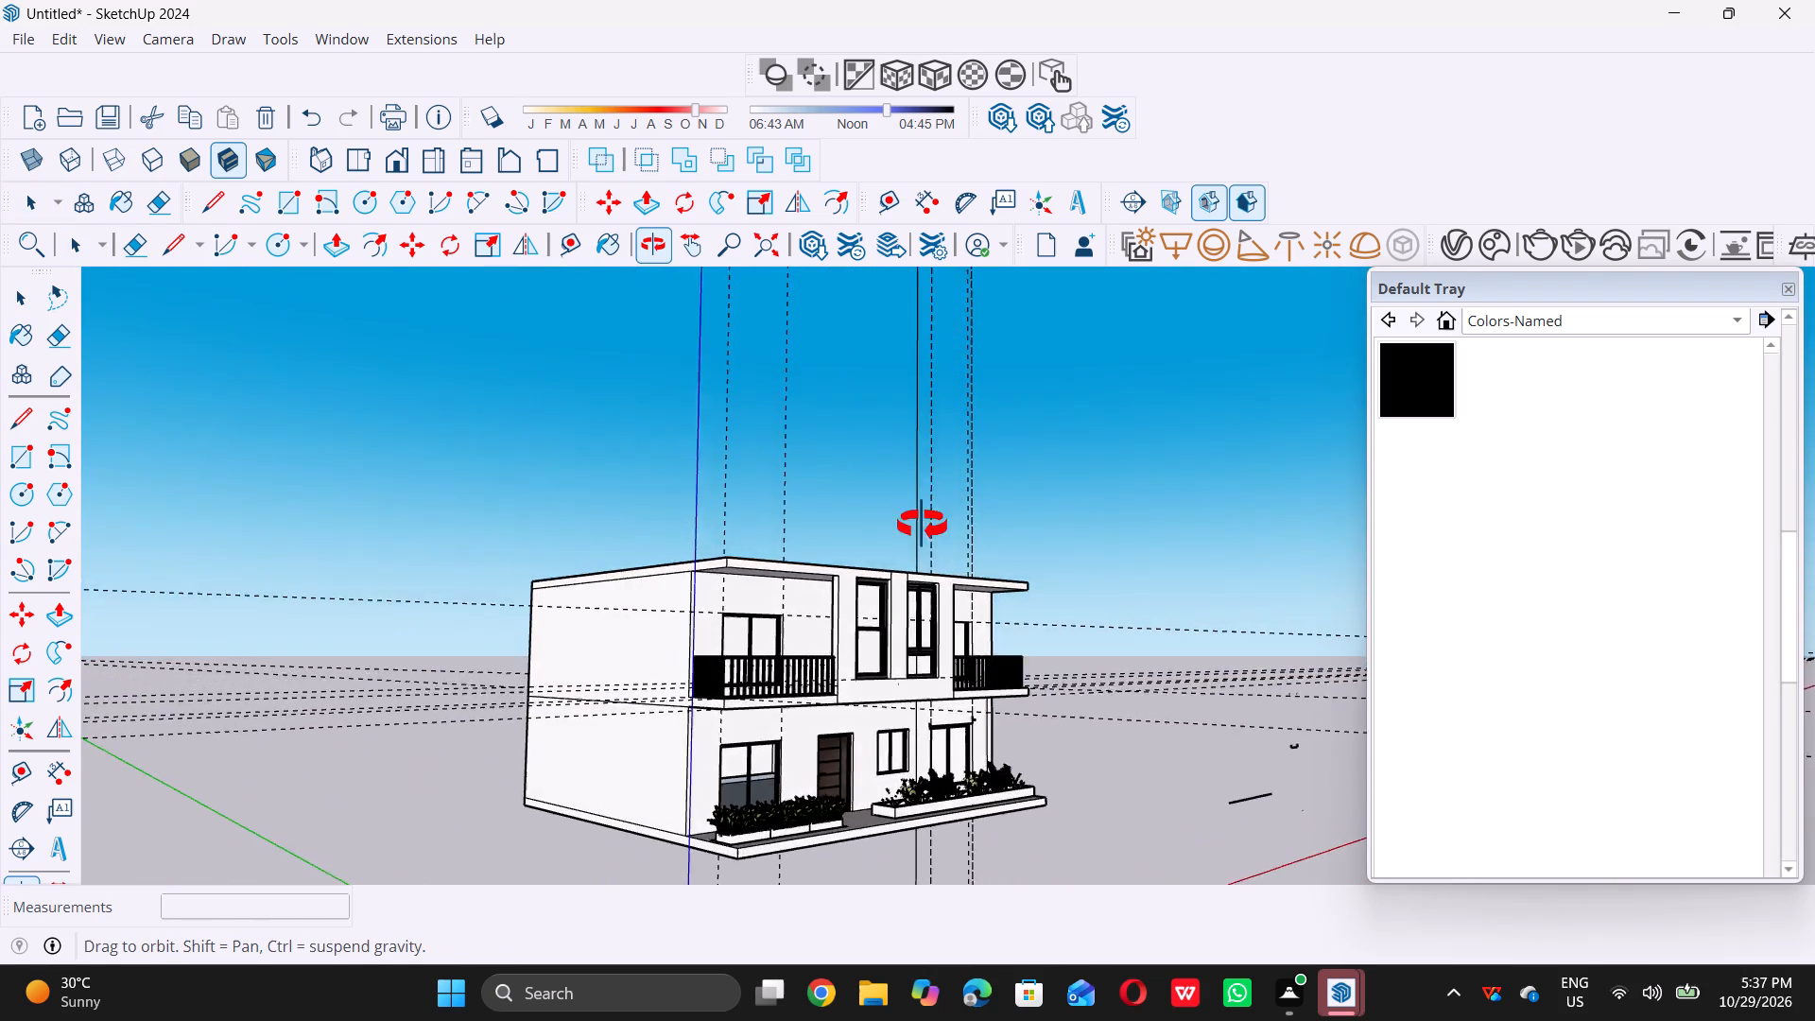
middle_click_drag(922, 525, 974, 543)
scroll(786, 627, "up", 4)
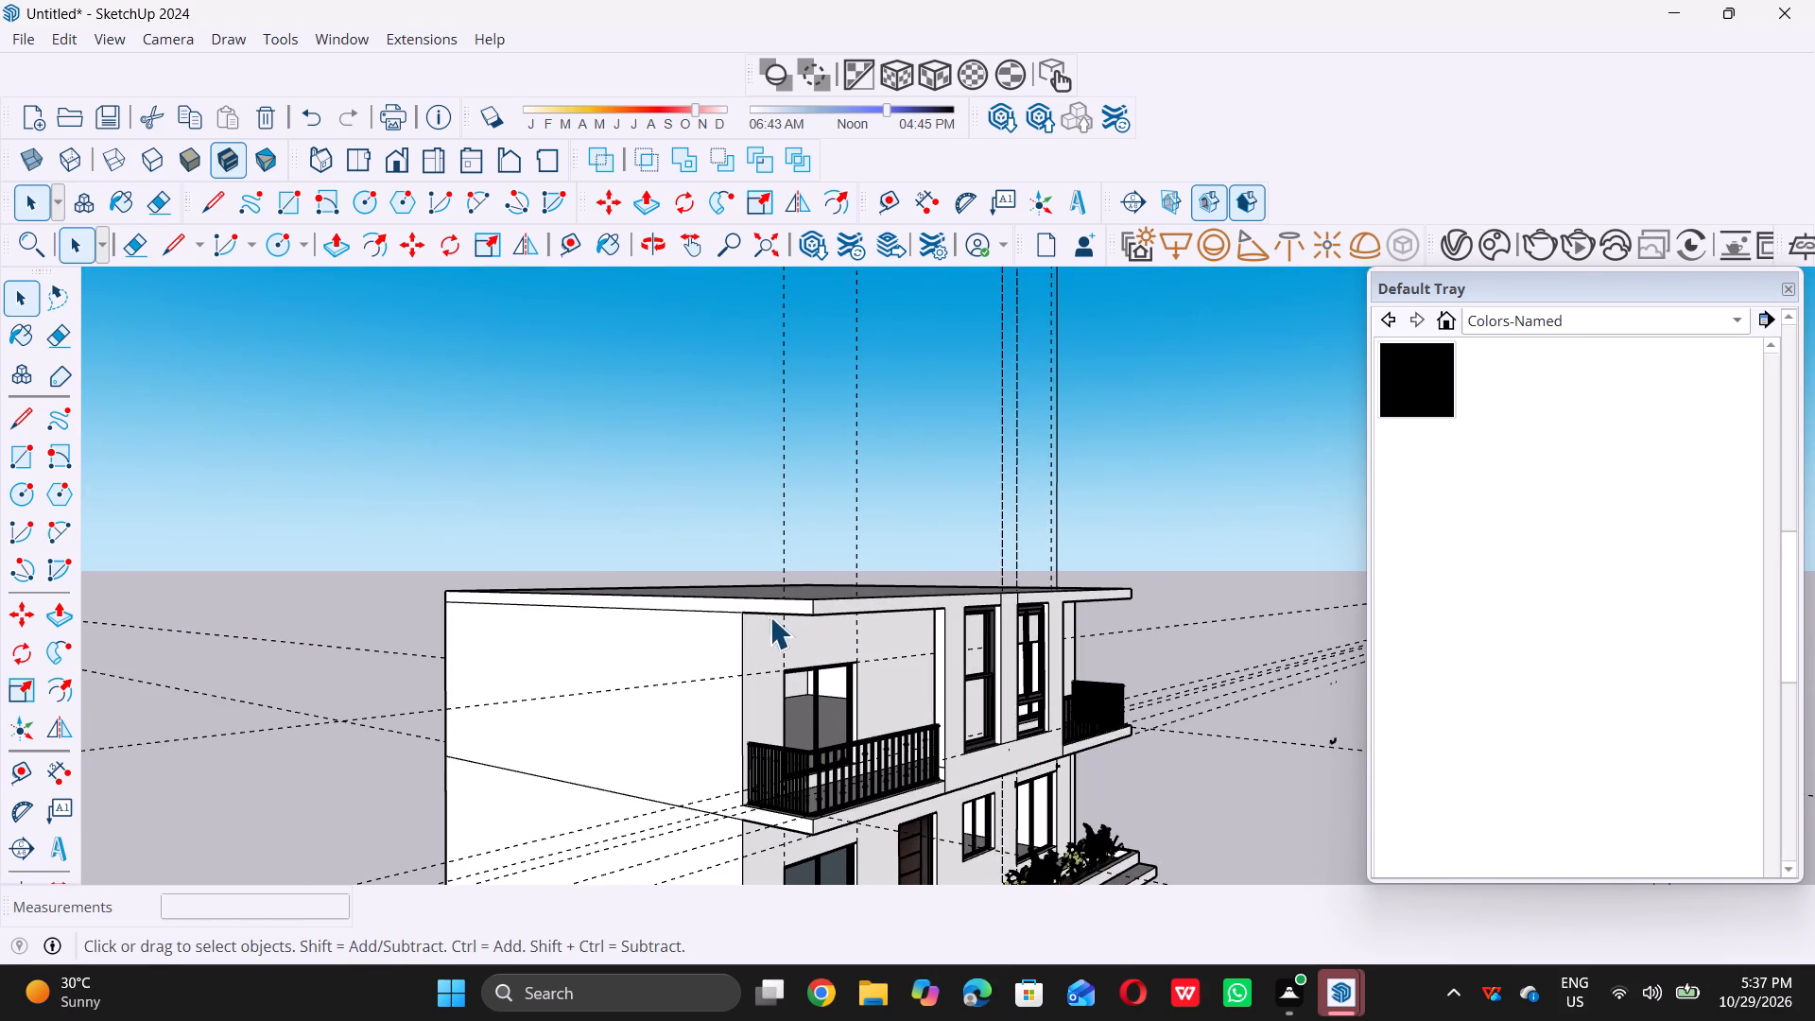
scroll(747, 614, "up", 13)
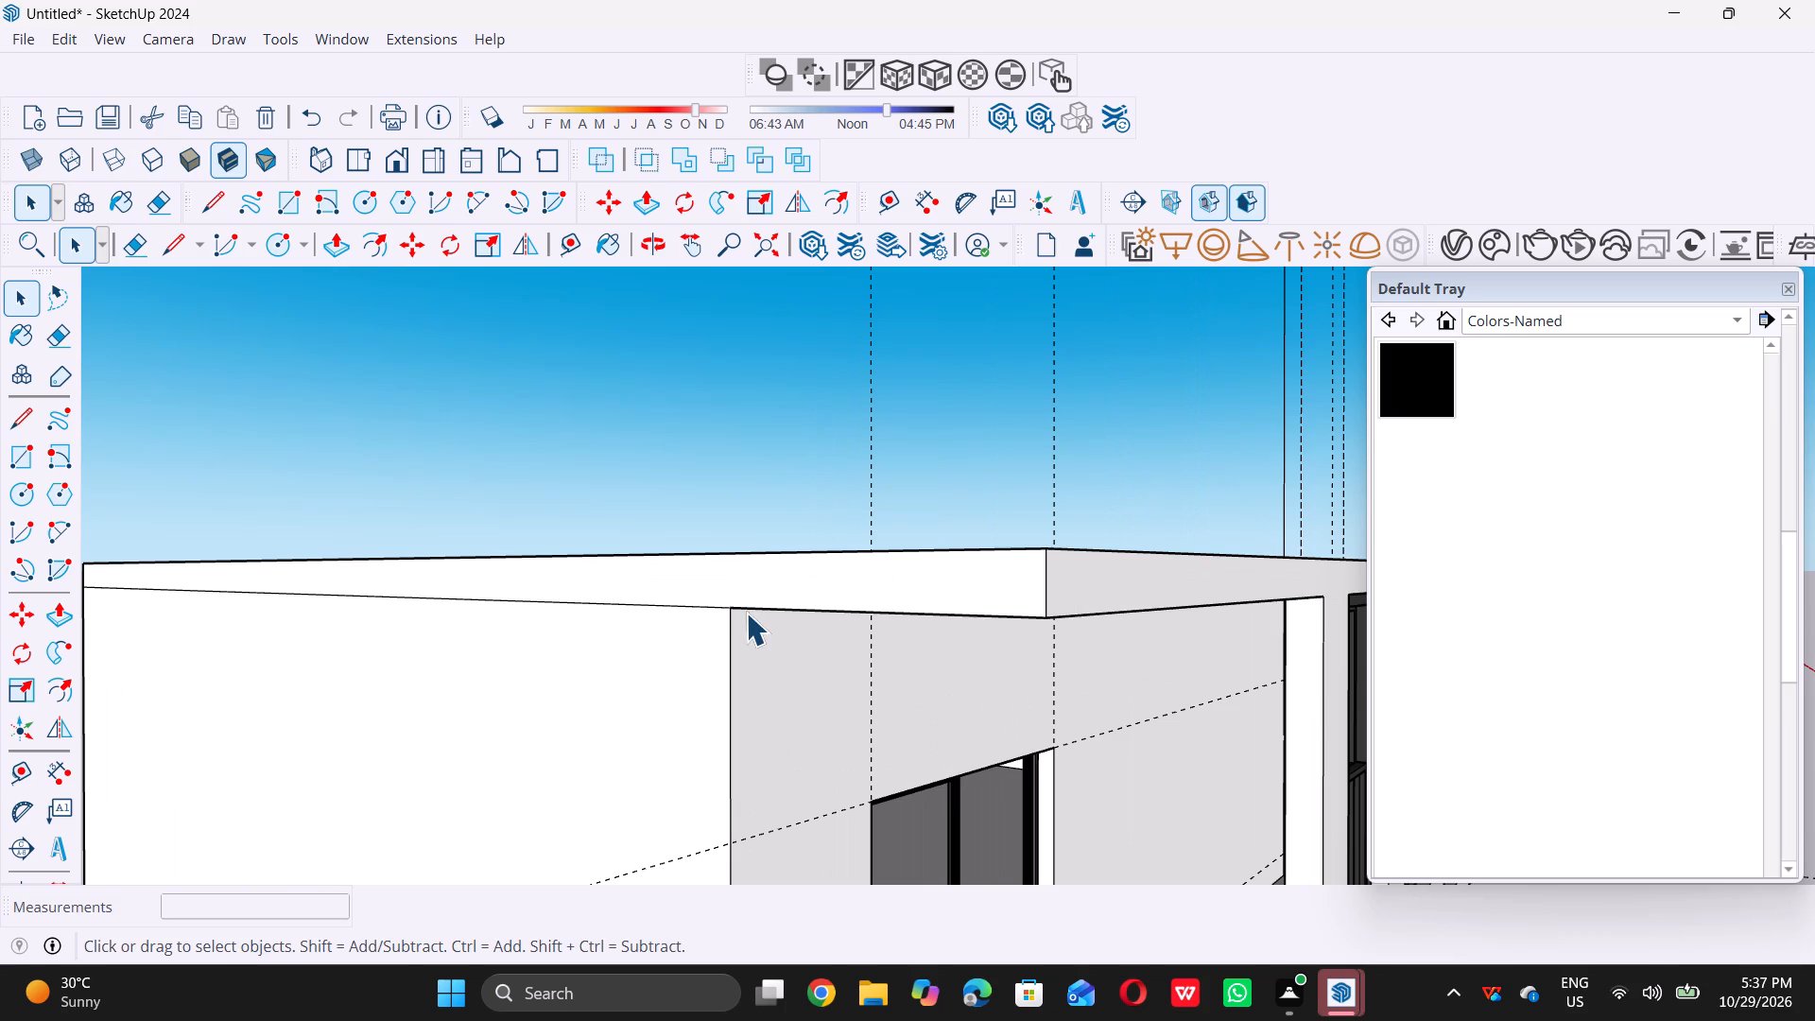
key("l")
left_click(729, 605)
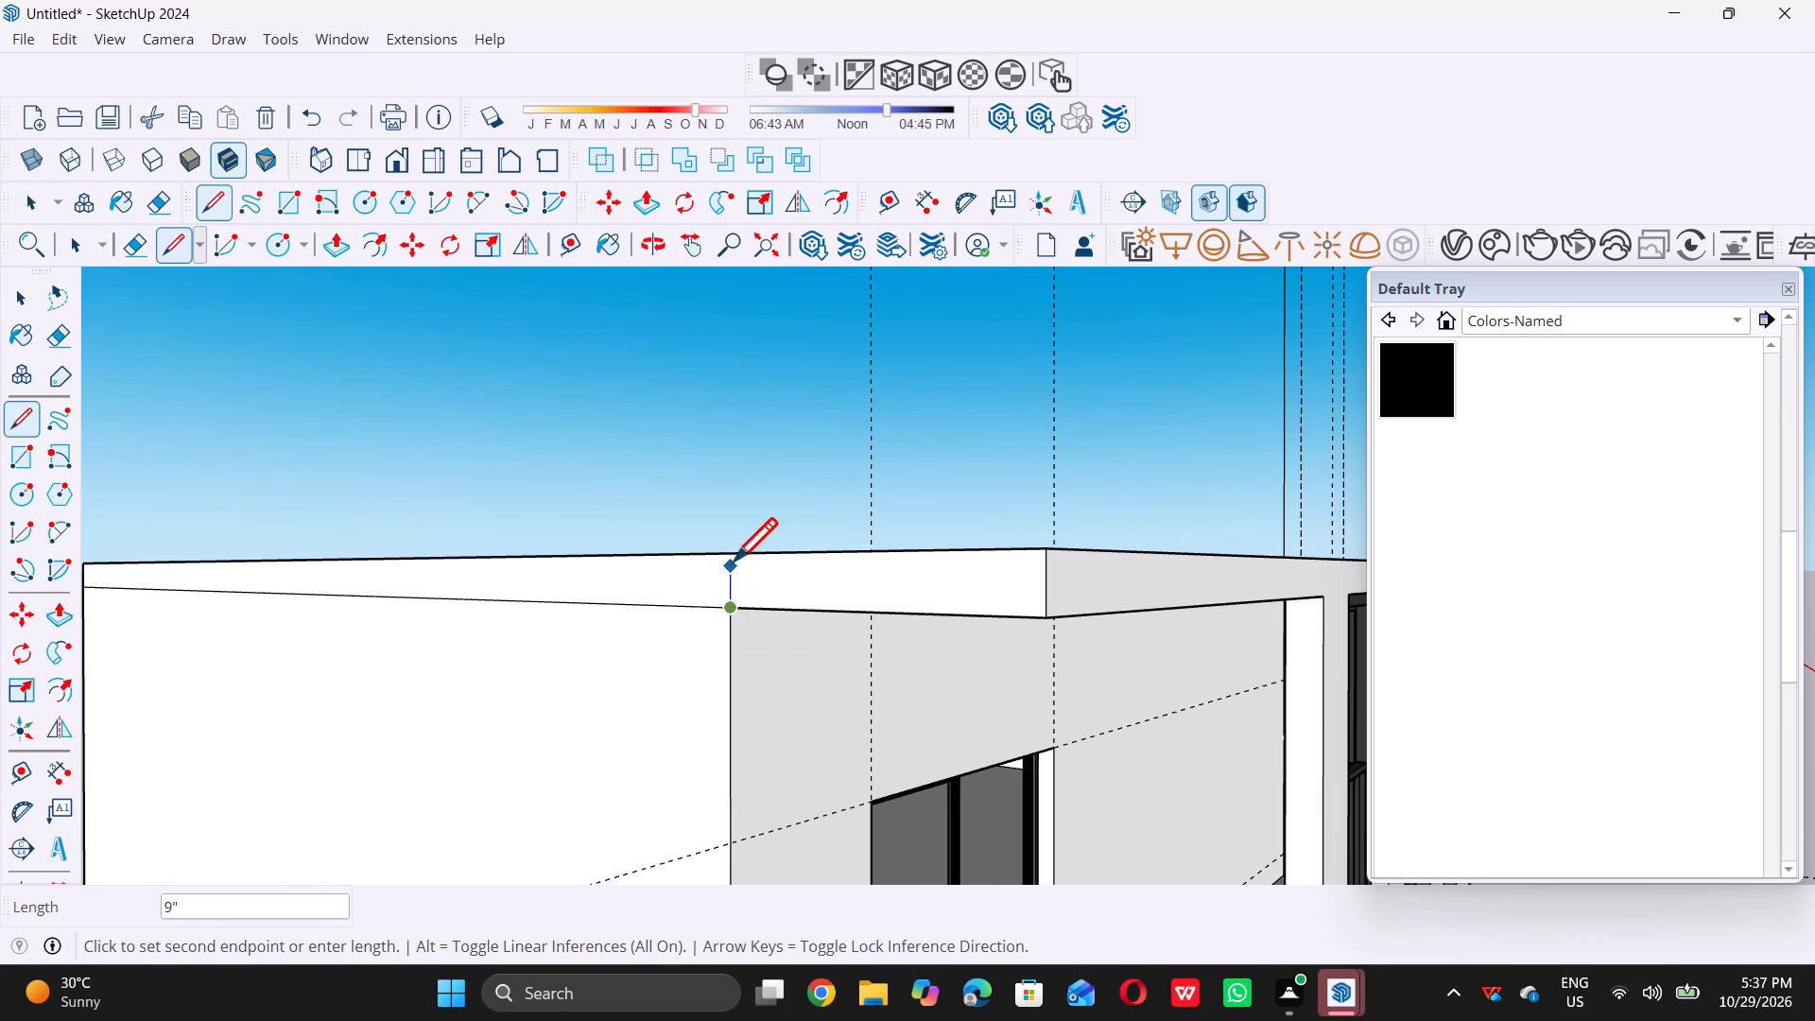
double_click(735, 558)
key("space")
Draw a 9" line across the roof border, from the top of the slab-edge division line to the inner border outline.
scroll(734, 580, "down", 11)
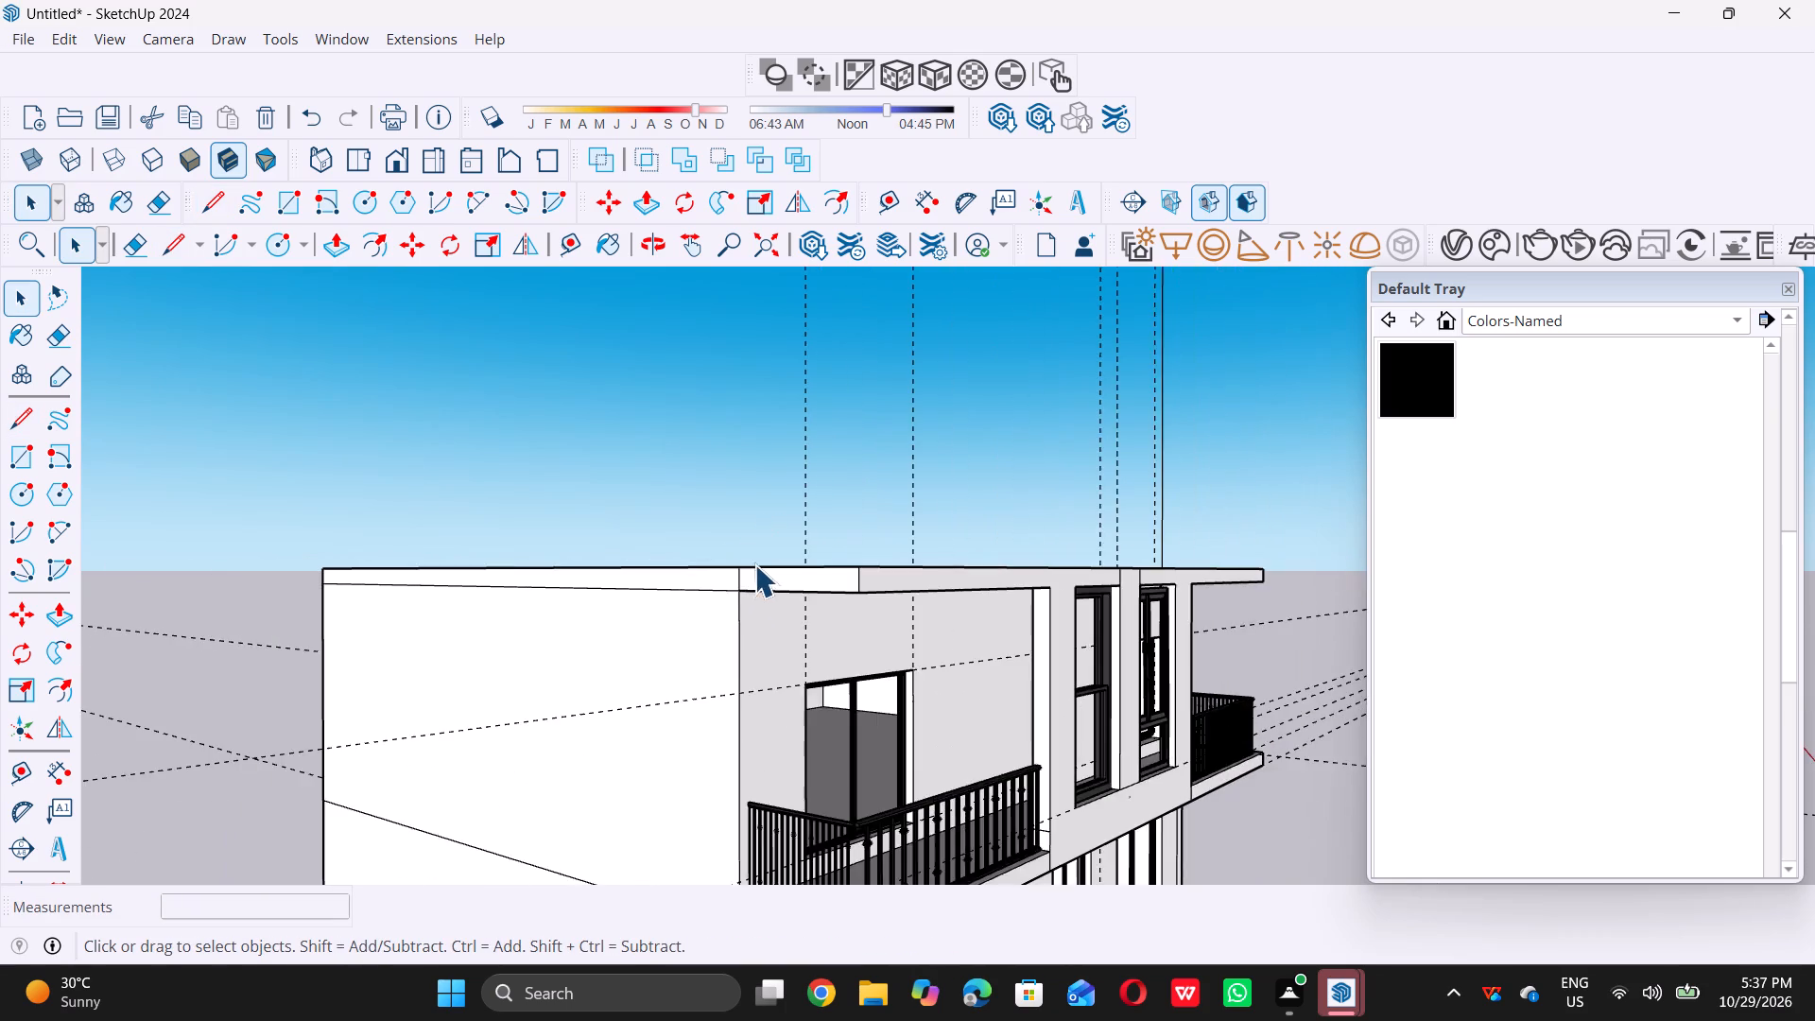
middle_click_drag(752, 570, 662, 796)
scroll(699, 769, "up", 3)
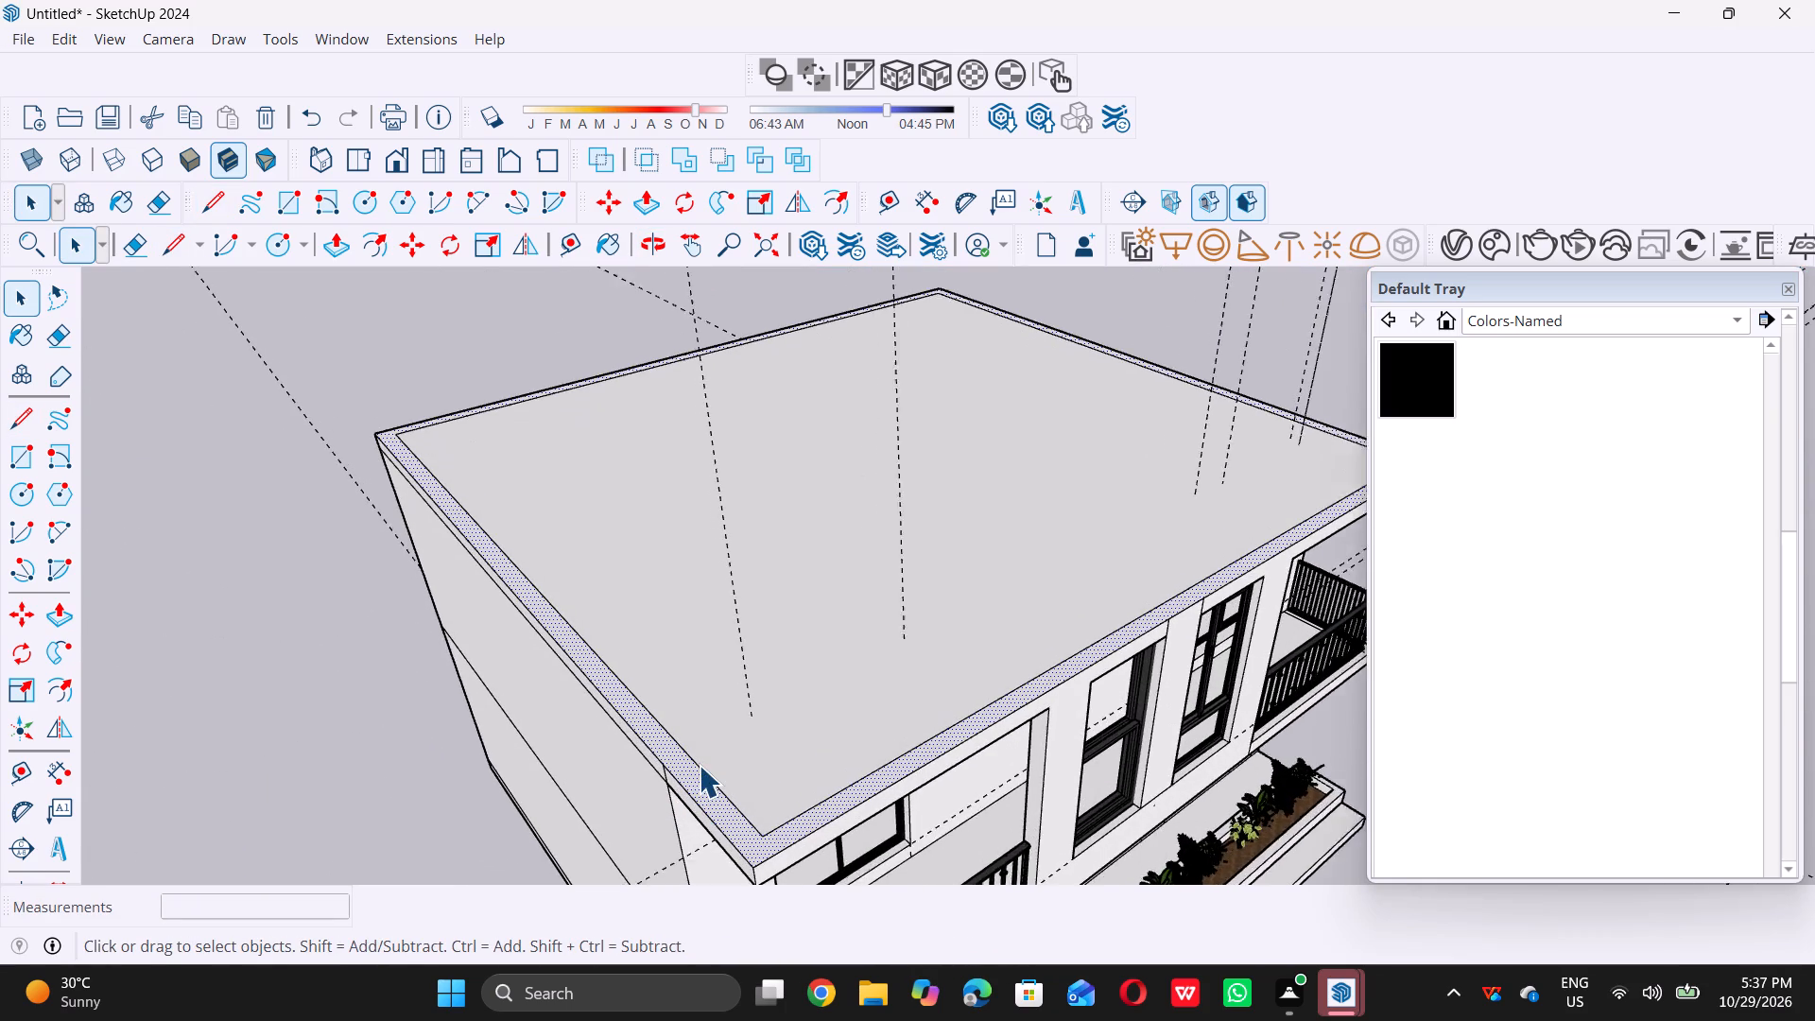
scroll(723, 725, "down", 5)
scroll(644, 791, "up", 4)
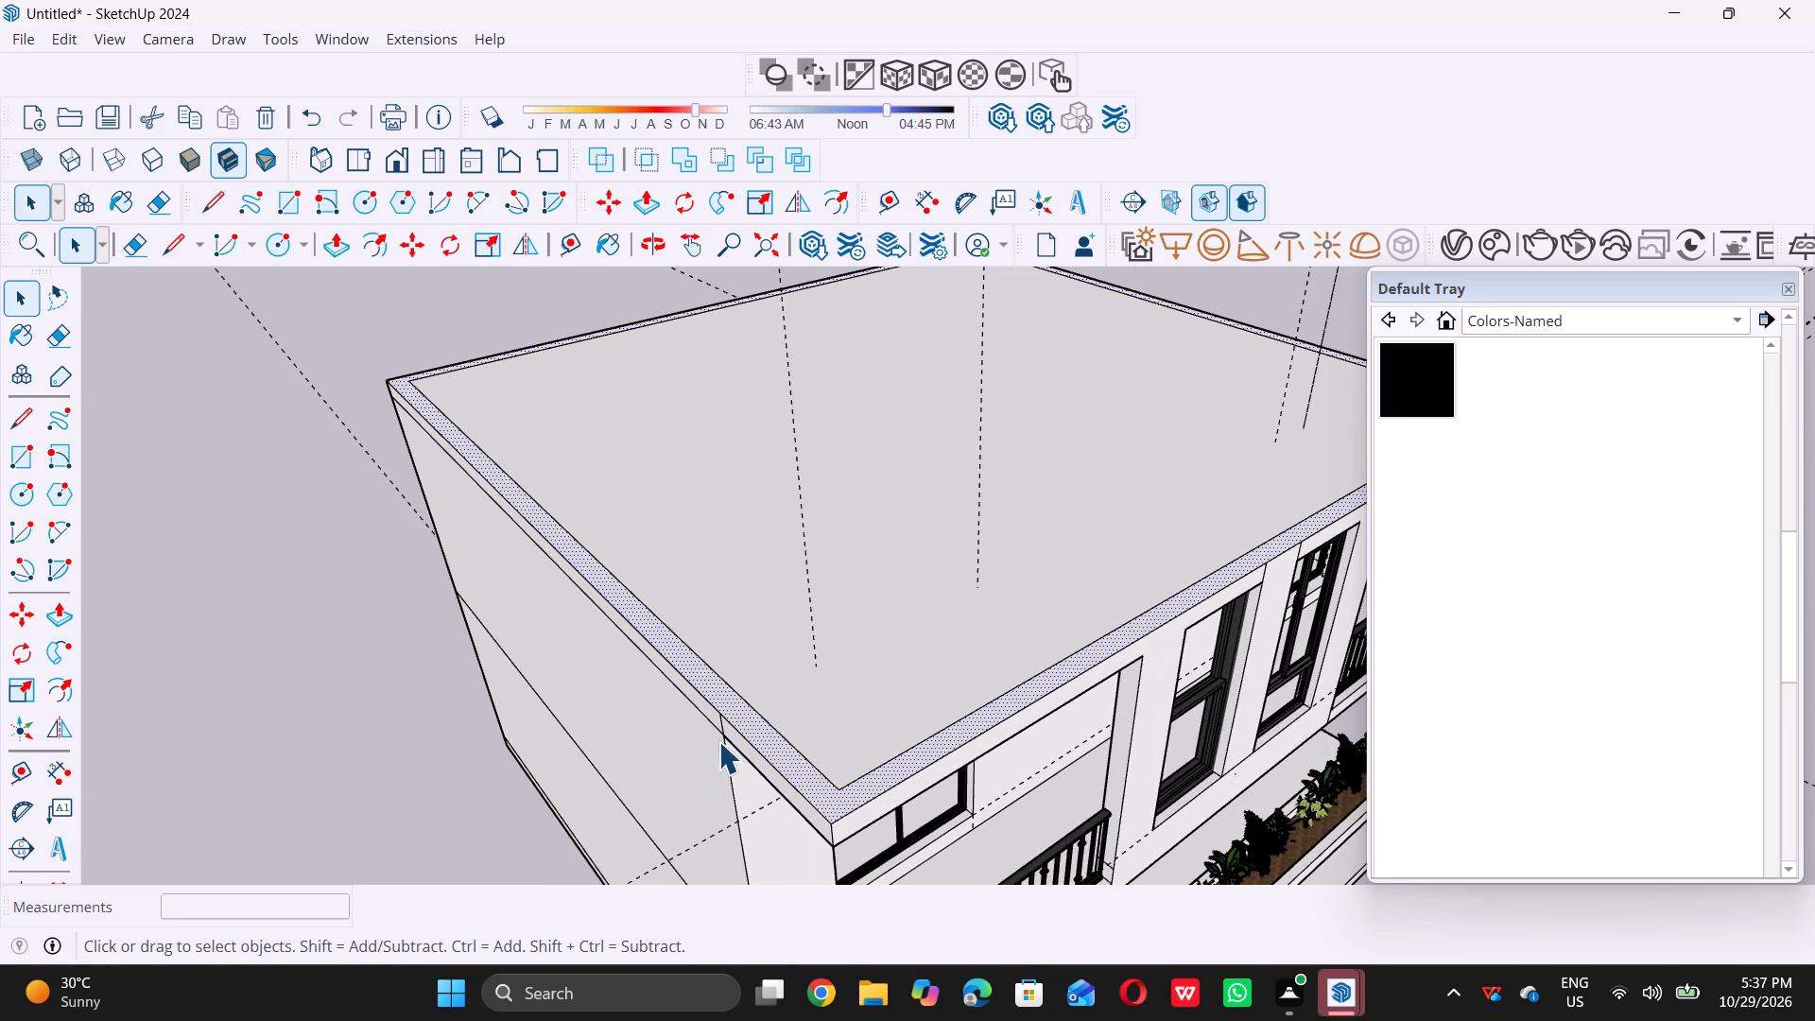
key("l")
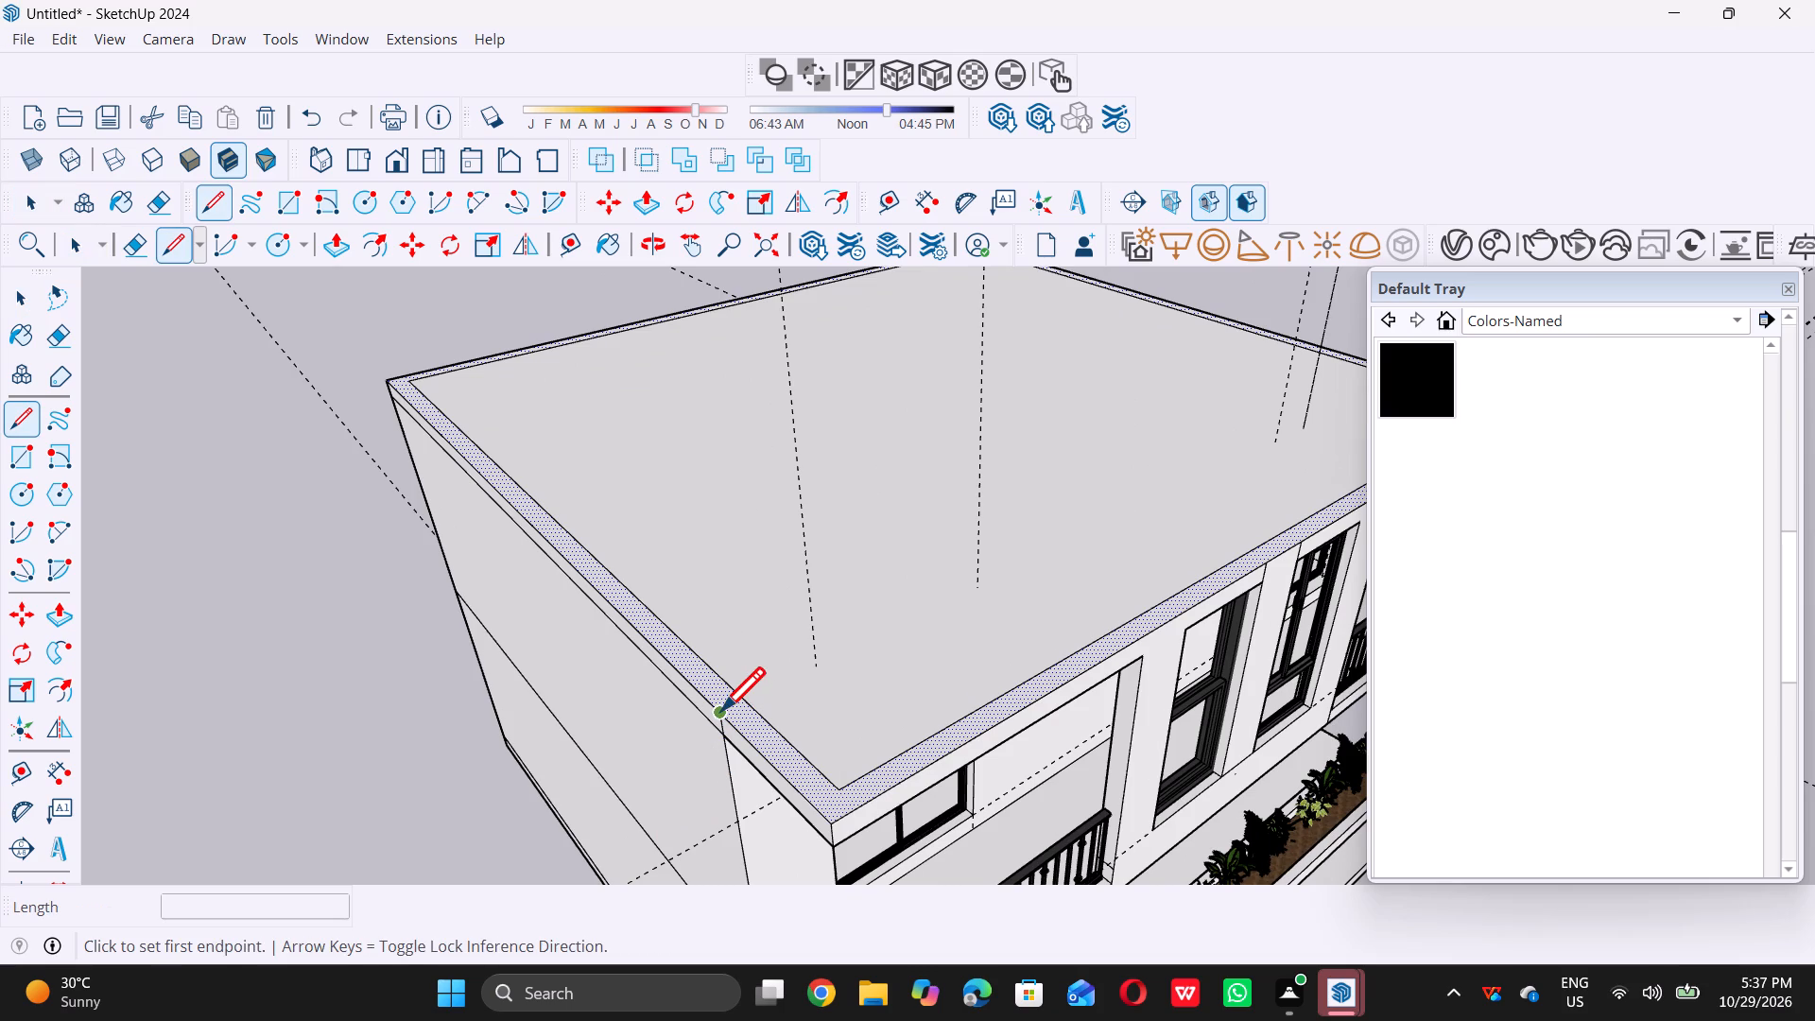
left_click(720, 709)
left_click(744, 700)
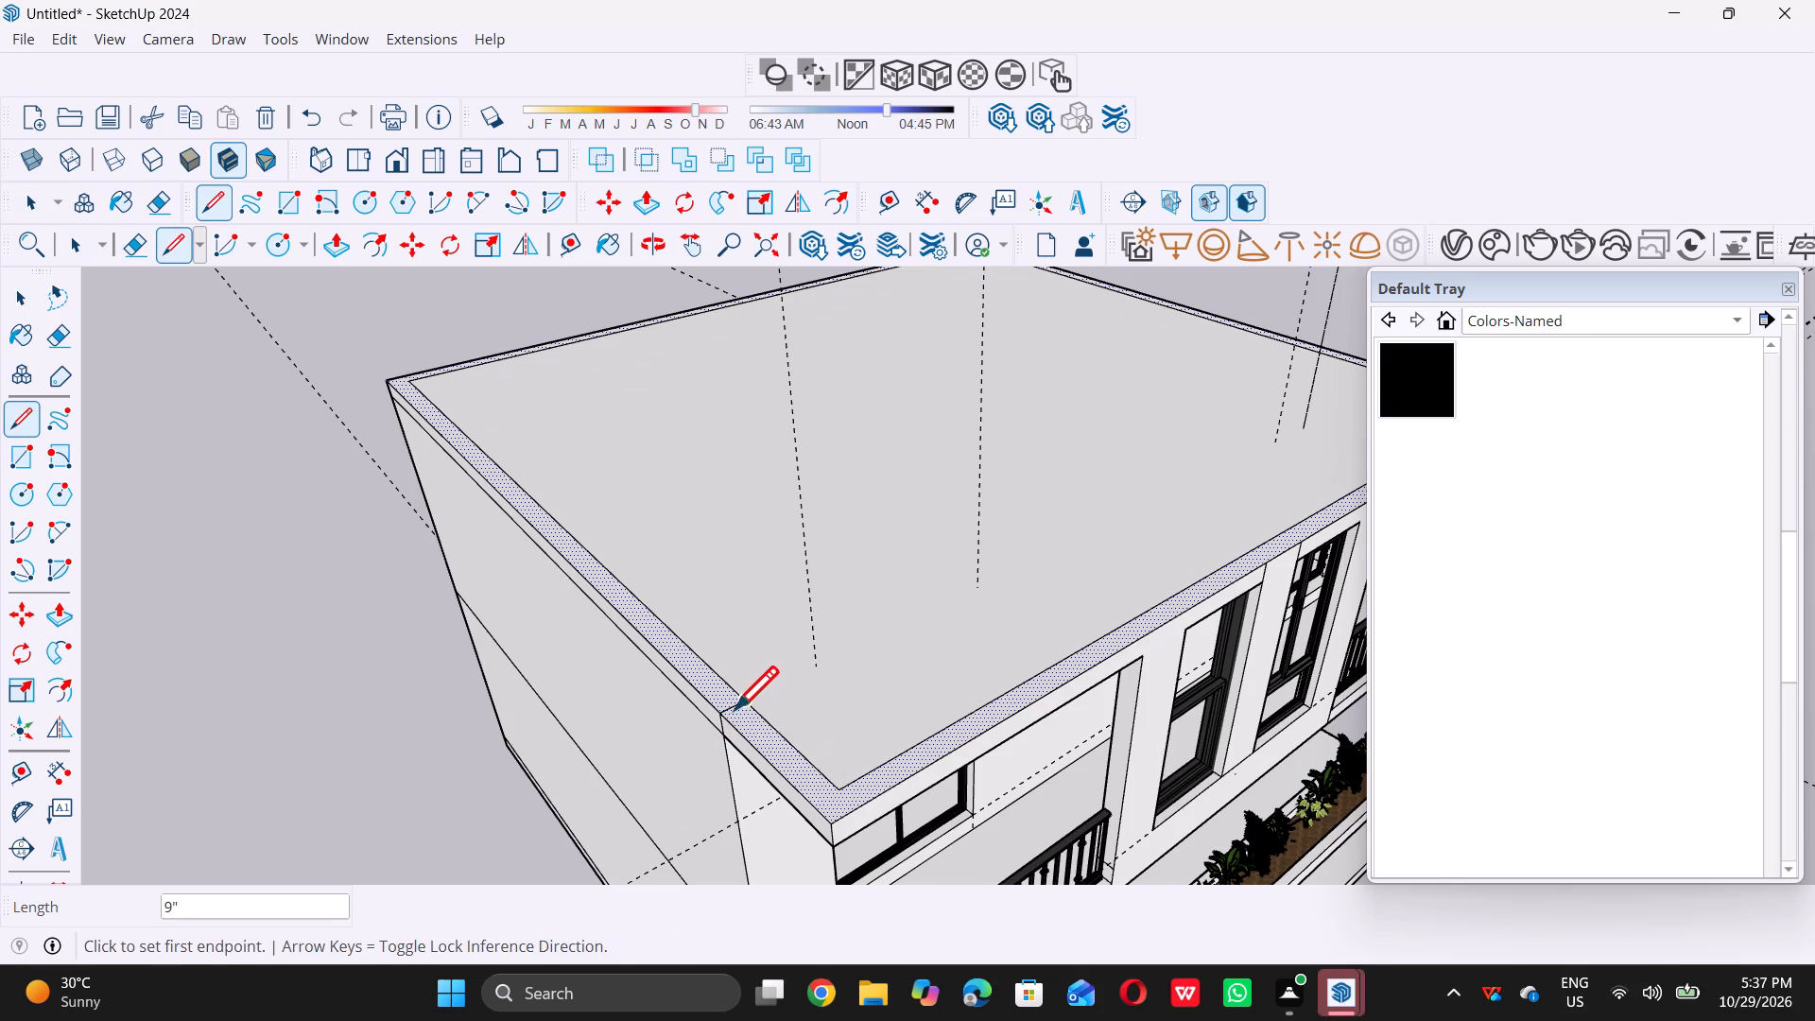
key("space")
Continue the division from the inner border endpoint across the roof, parallel to the front, to the opposite outer edge, about 35' 3" long.
scroll(722, 731, "down", 15)
middle_click_drag(811, 649, 757, 709)
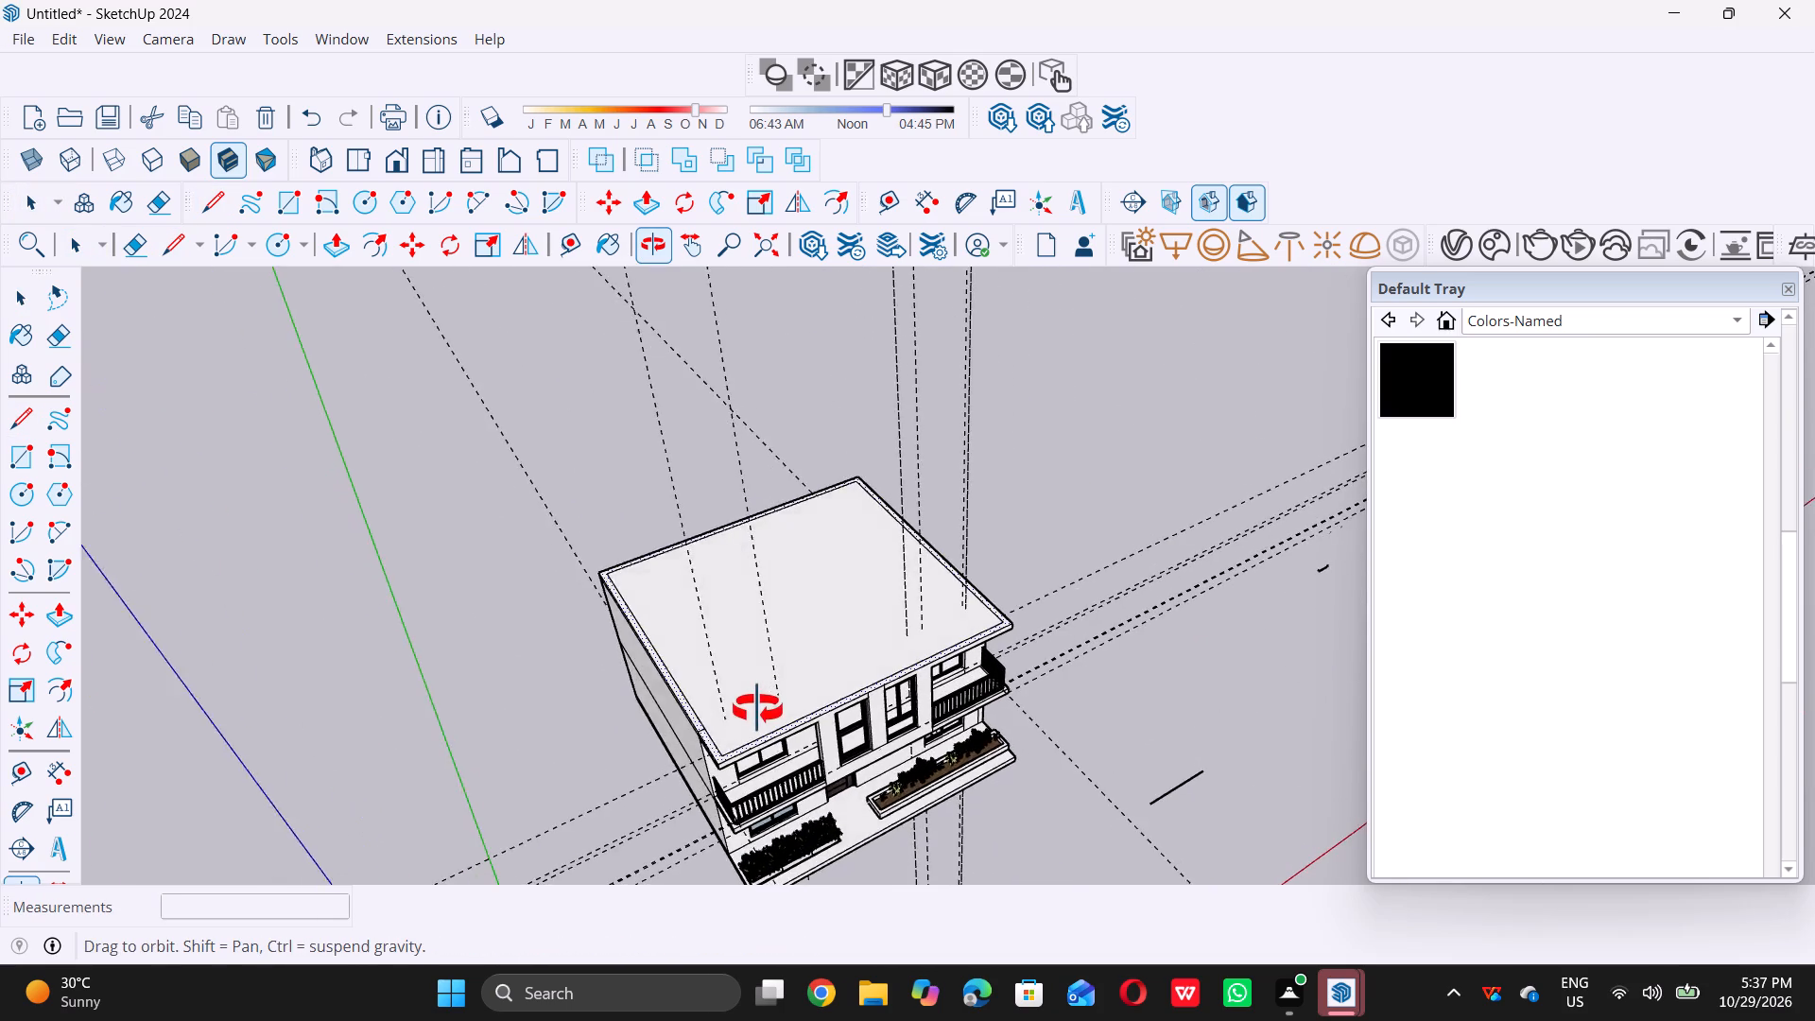
middle_click_drag(757, 709, 729, 740)
scroll(728, 741, "up", 10)
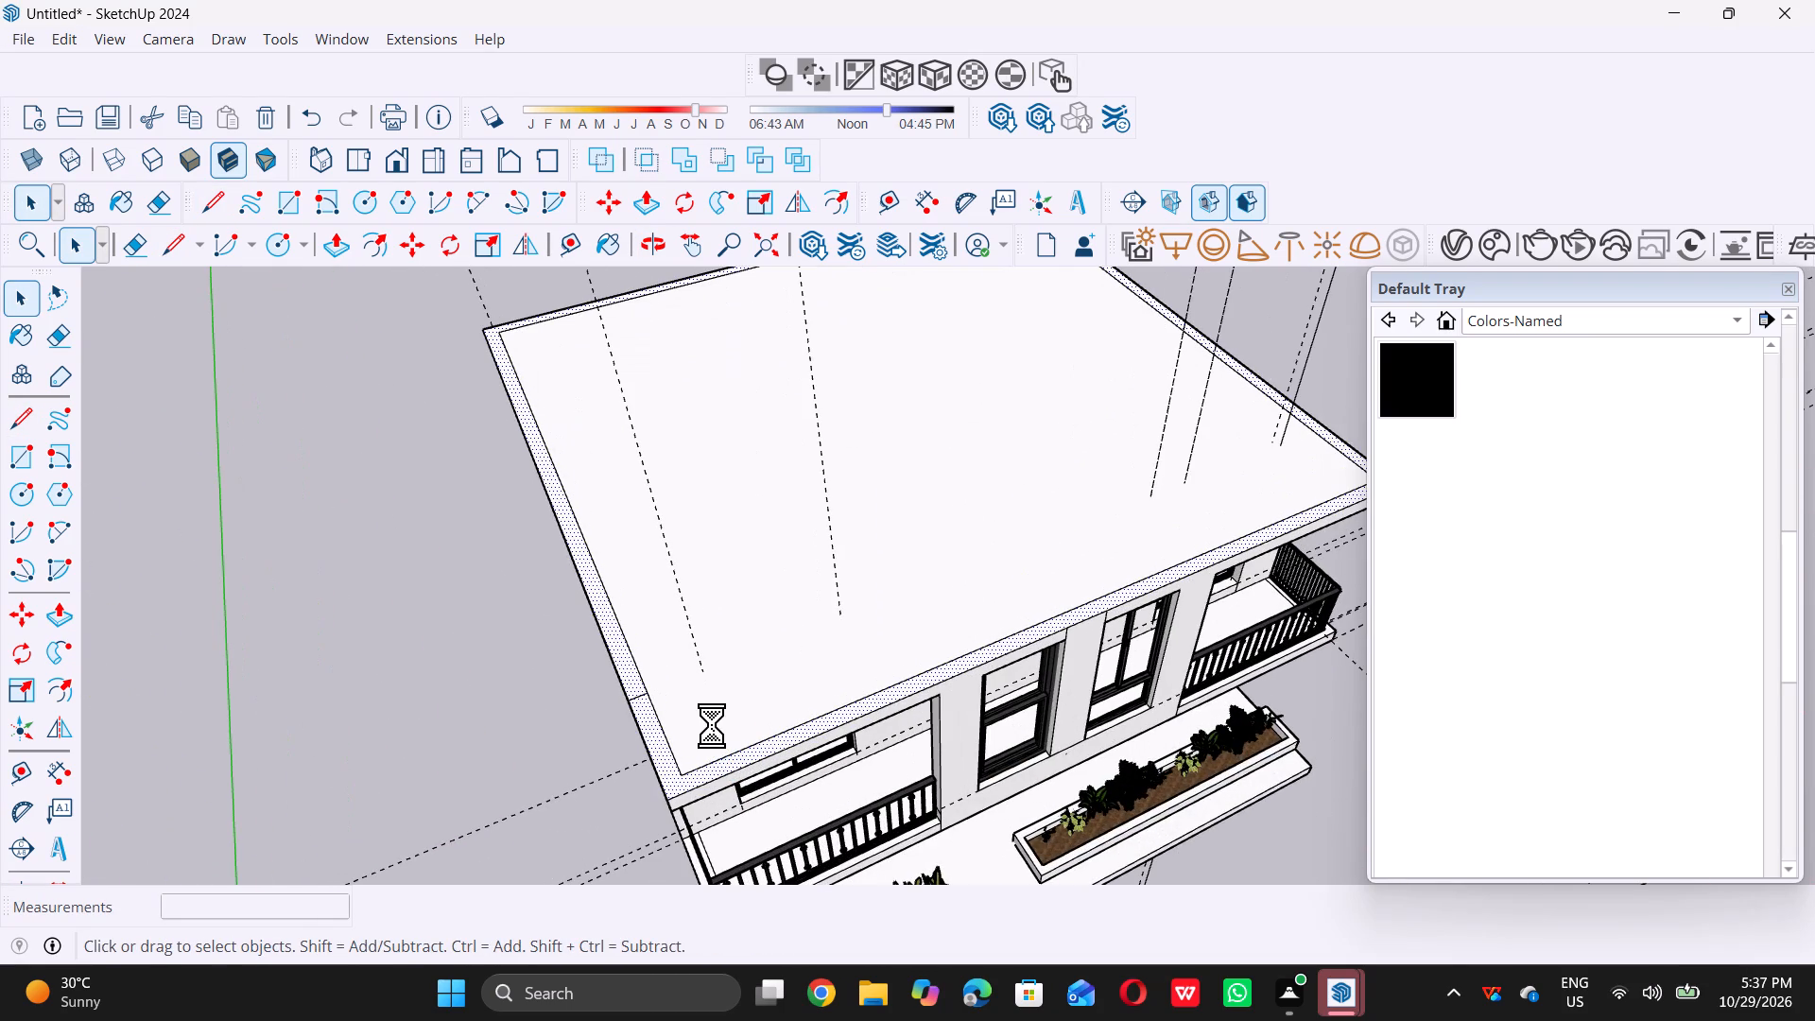
key("l")
scroll(597, 716, "down", 11)
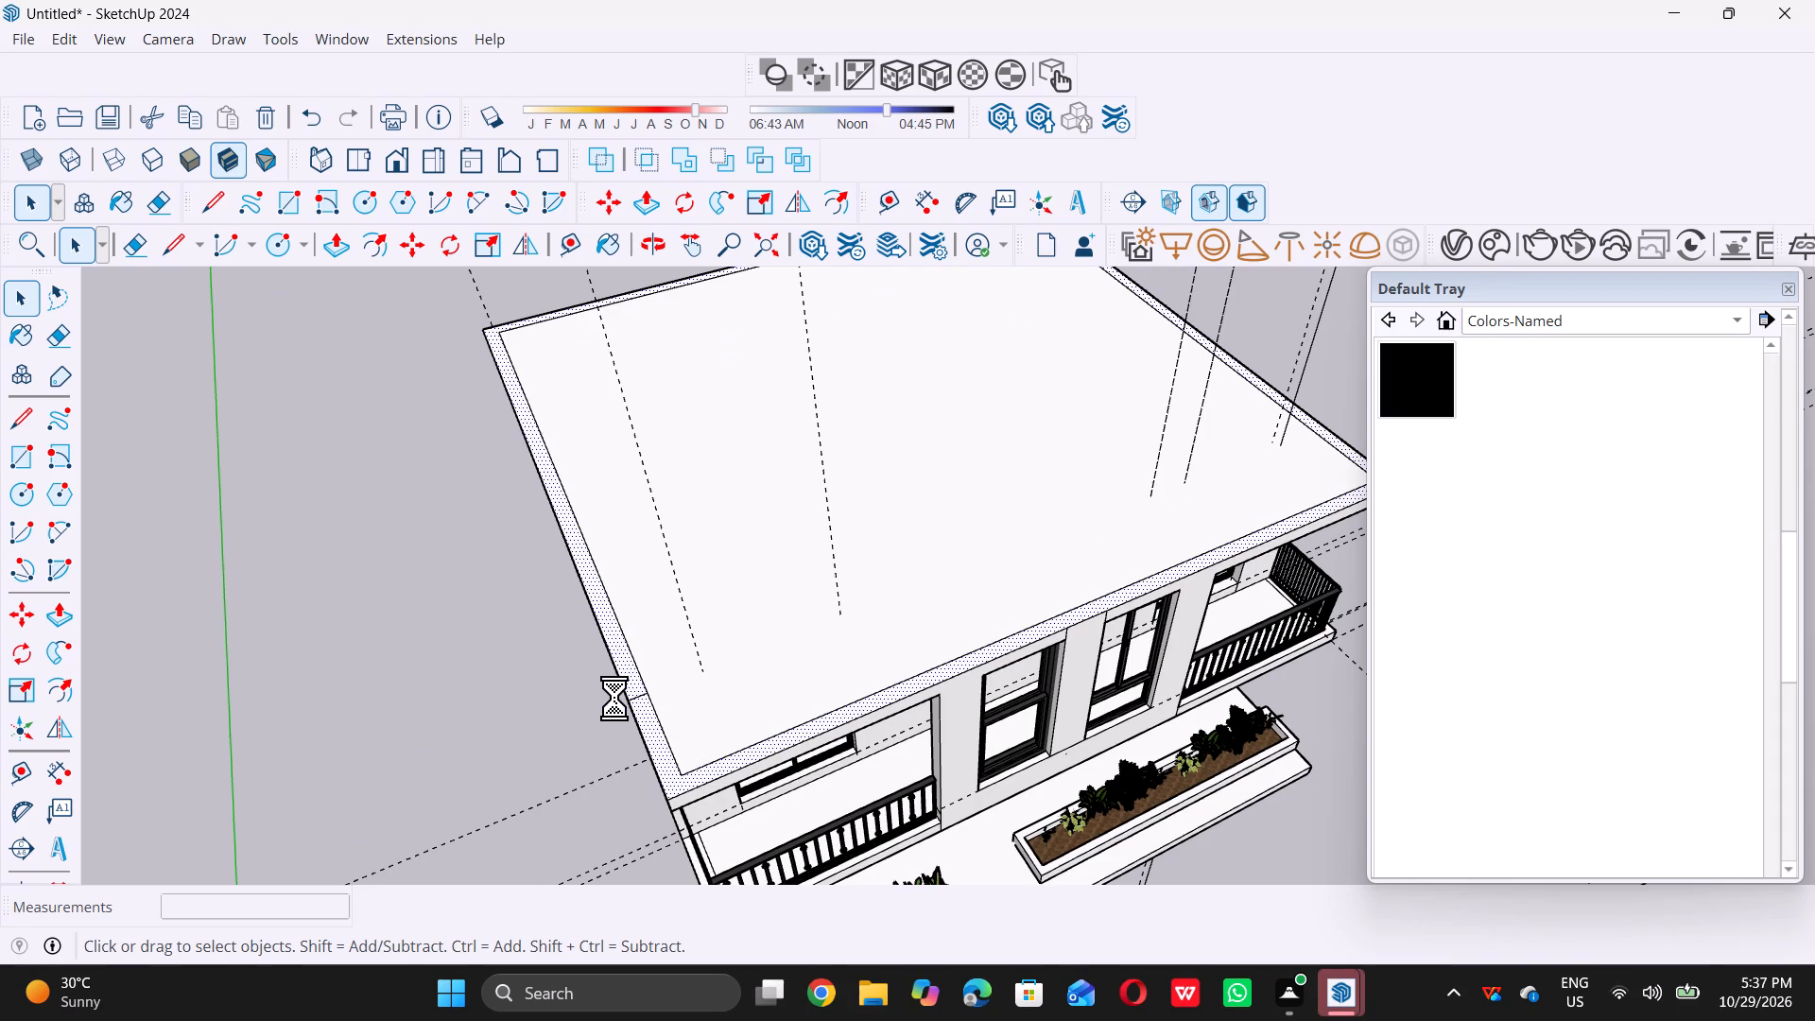
scroll(614, 698, "down", 5)
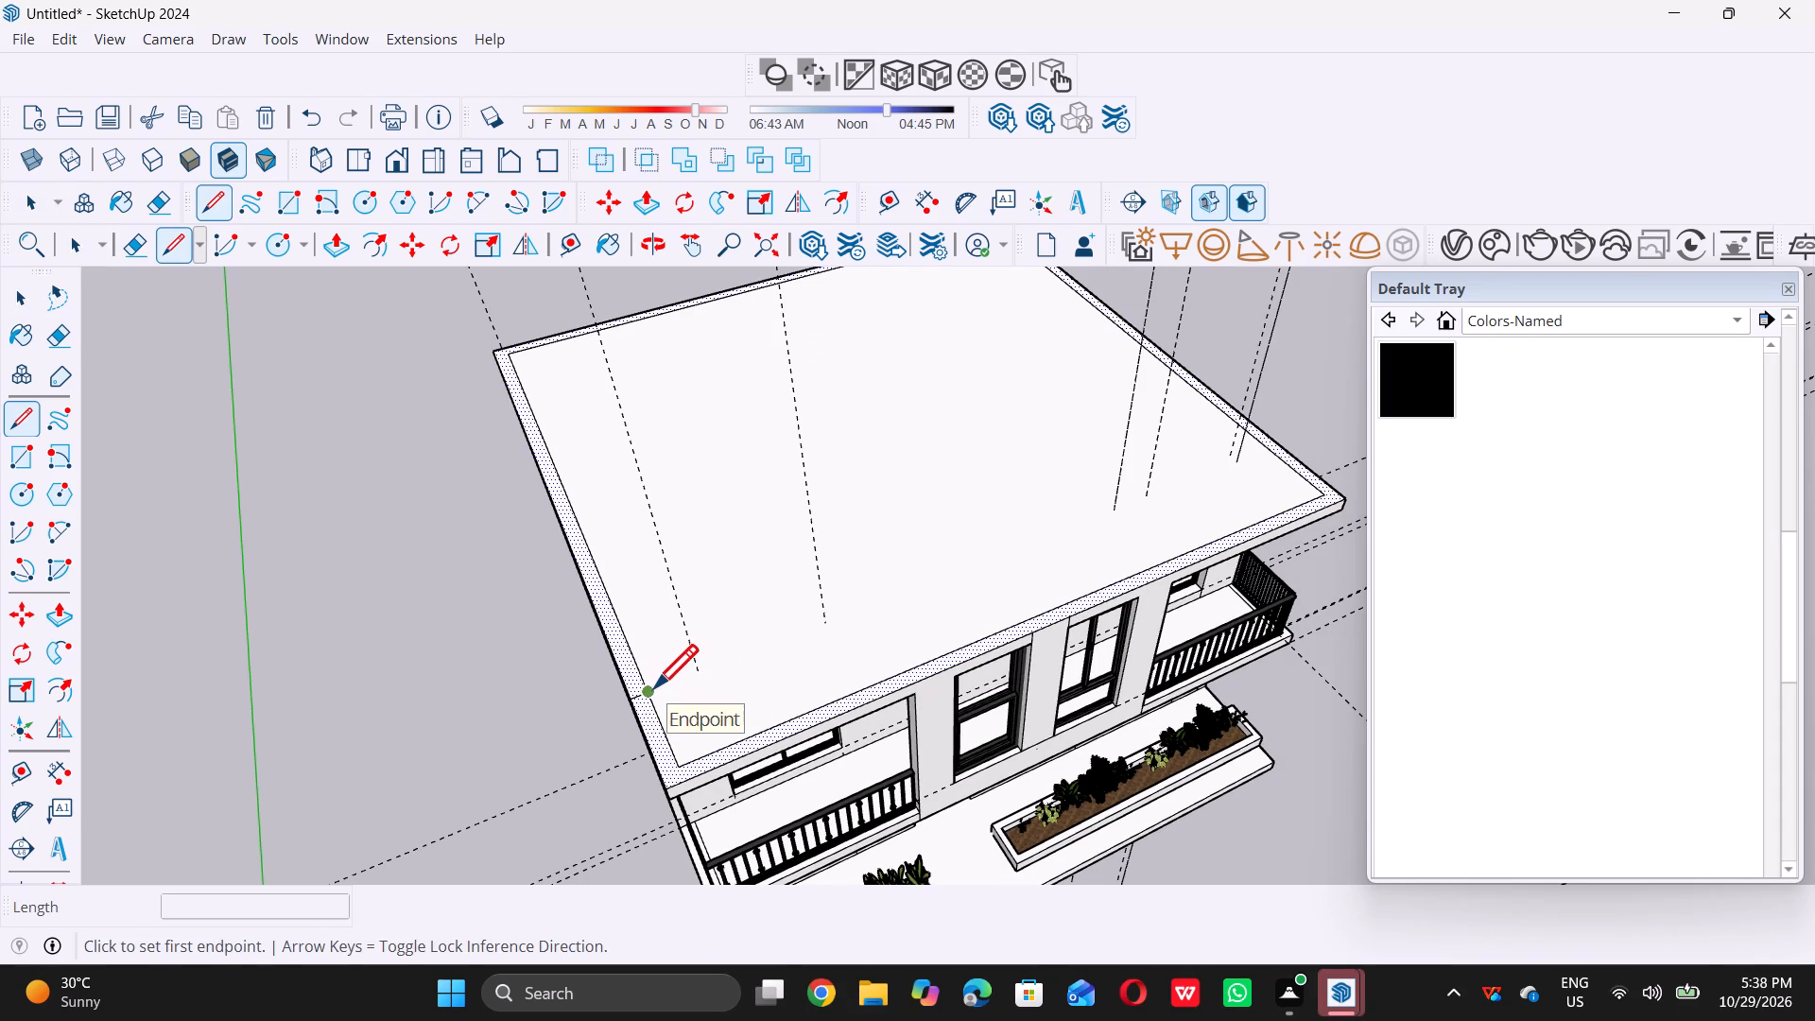
left_click(654, 686)
scroll(654, 685, "down", 5)
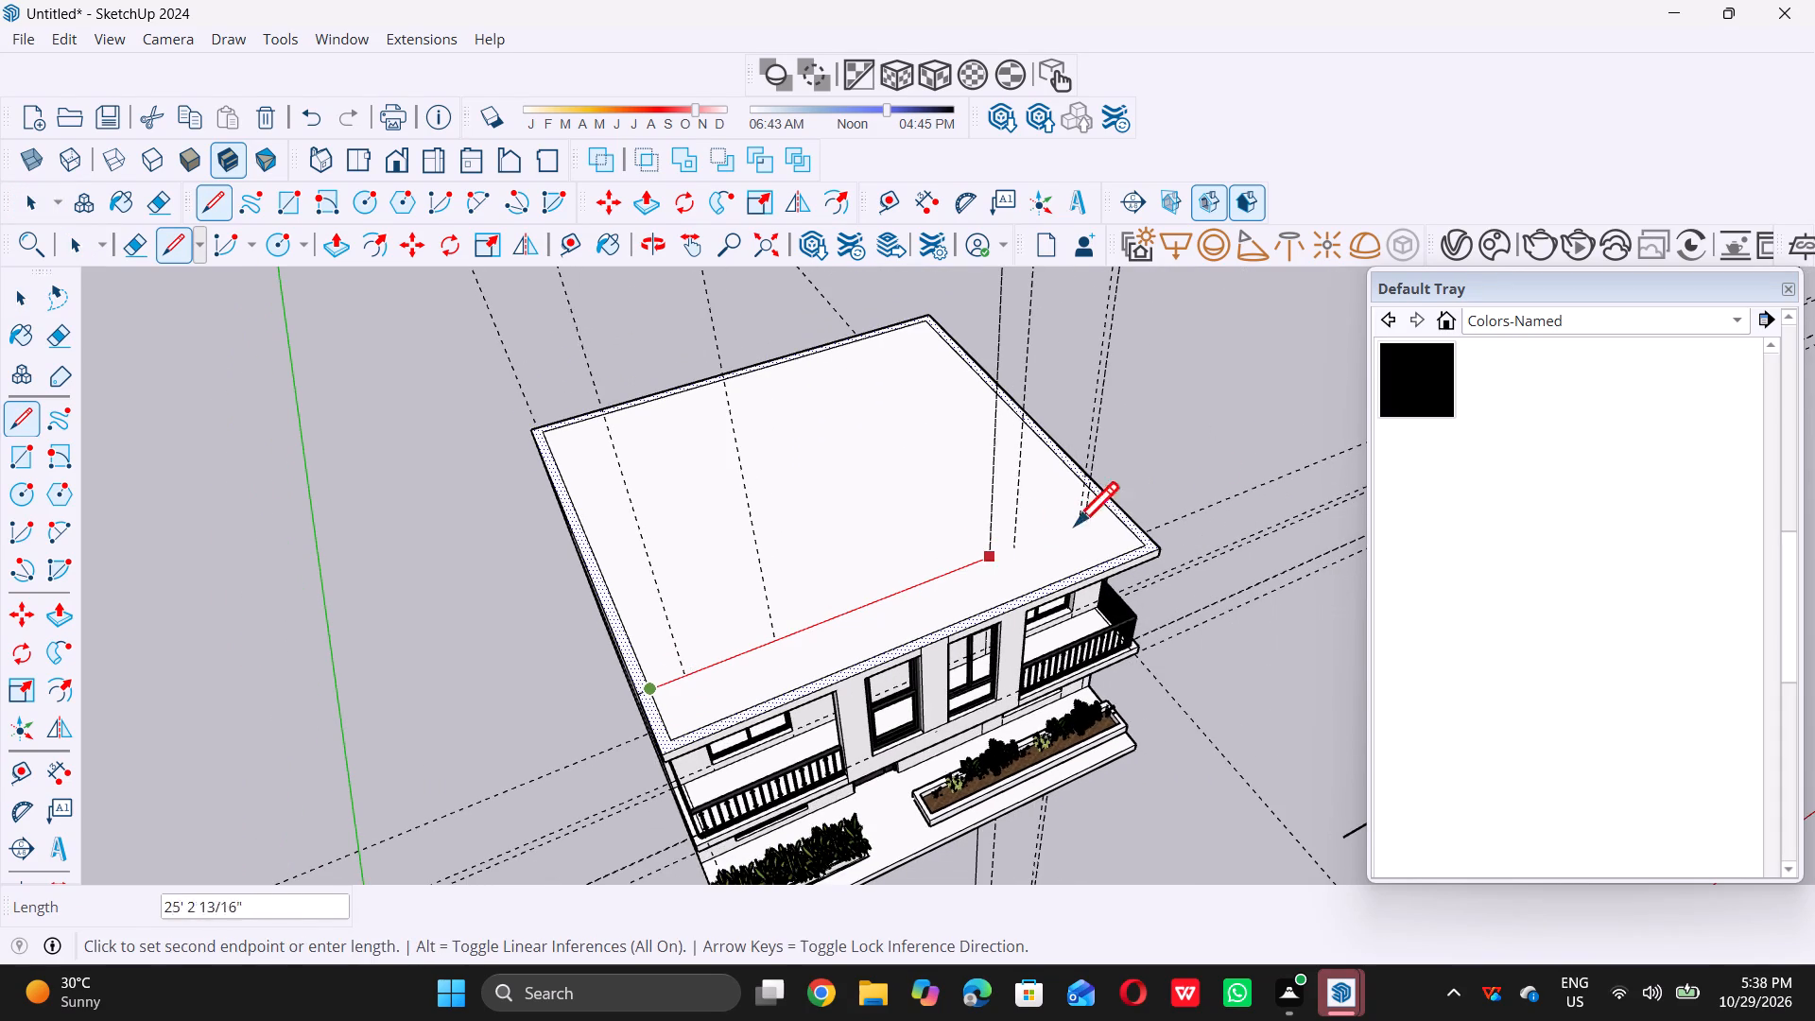
scroll(1147, 510, "up", 11)
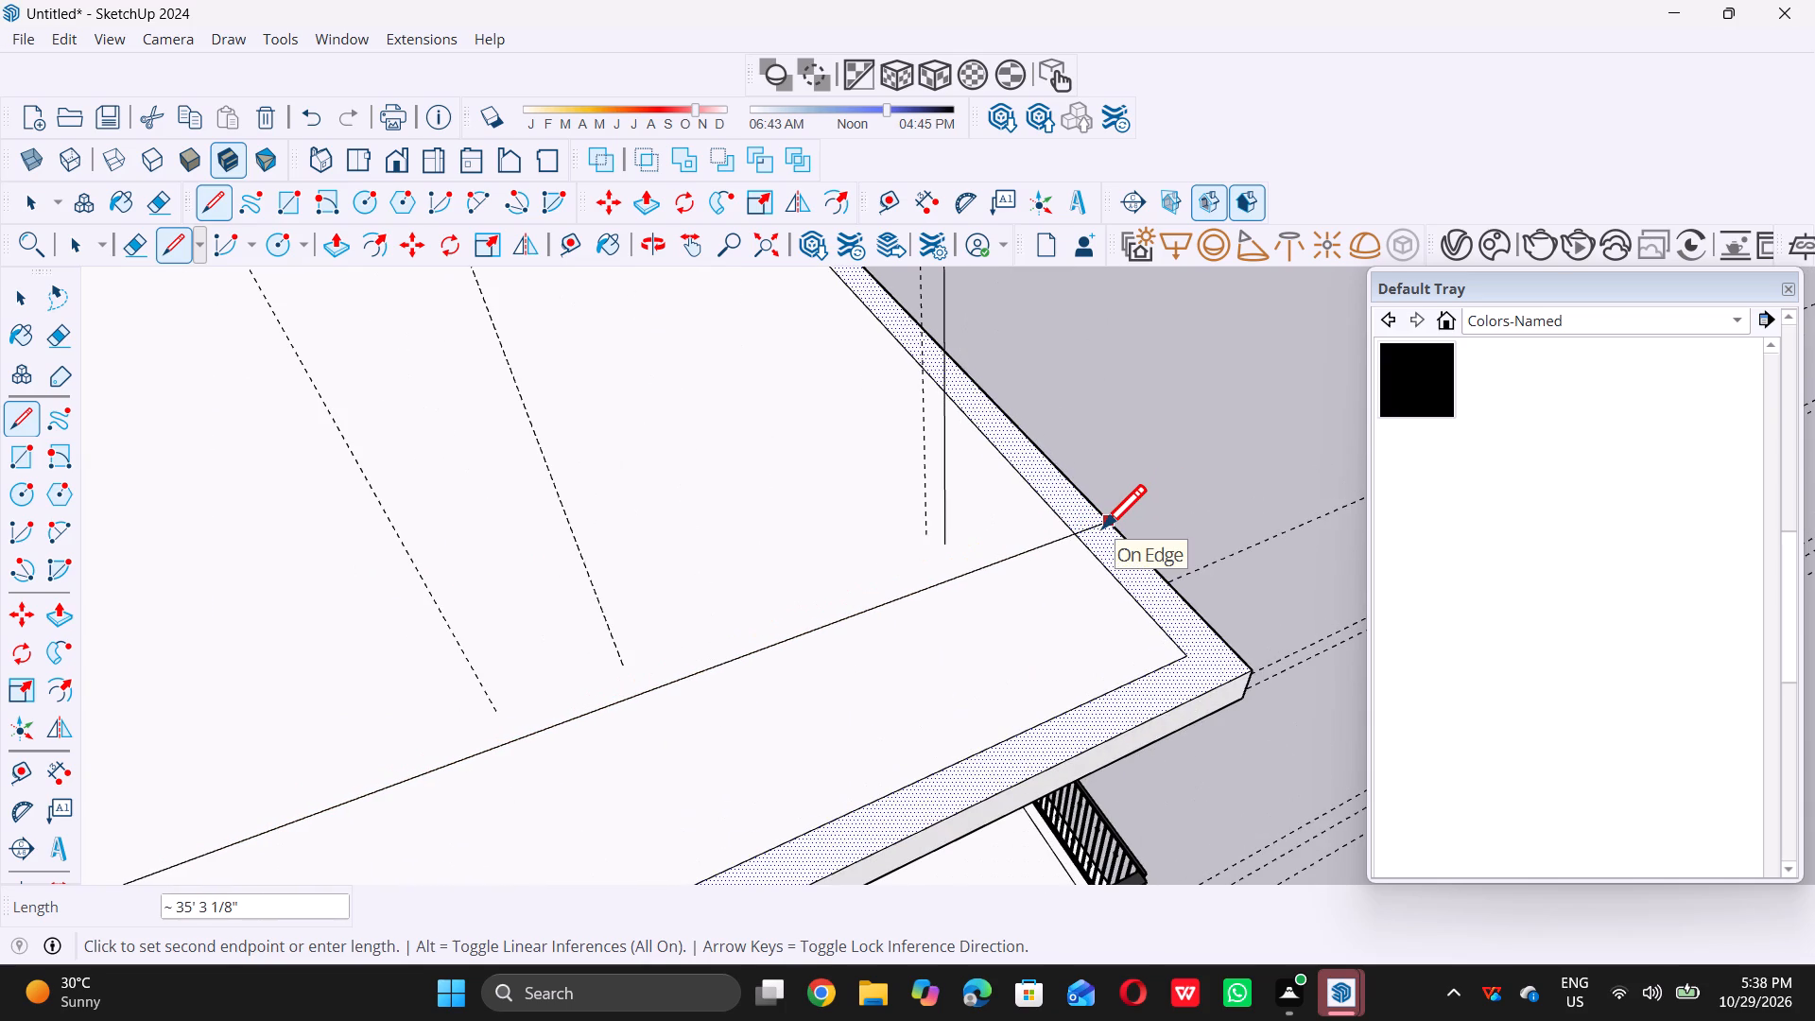
left_click(1102, 528)
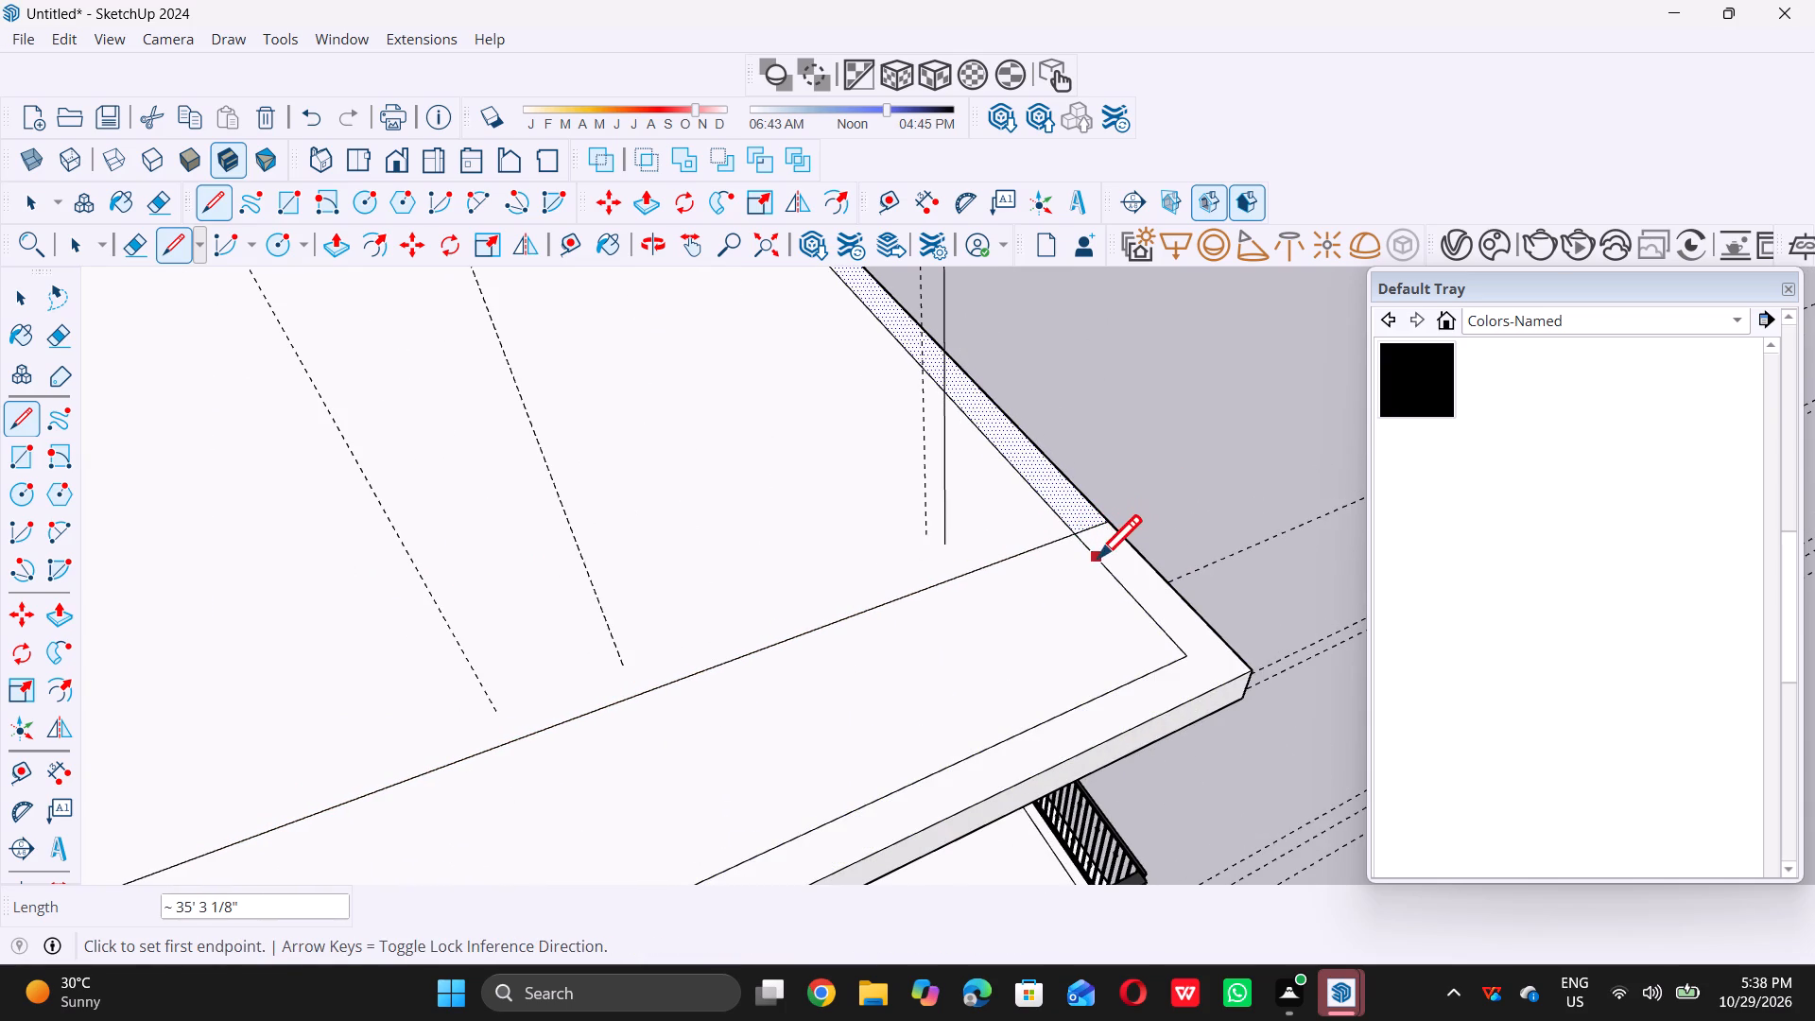
key("space")
Examine the divided roof and the front facade of the whole house.
scroll(1090, 562, "down", 5)
scroll(1083, 569, "up", 1)
scroll(1083, 569, "down", 11)
scroll(1031, 546, "up", 1)
scroll(1031, 546, "down", 10)
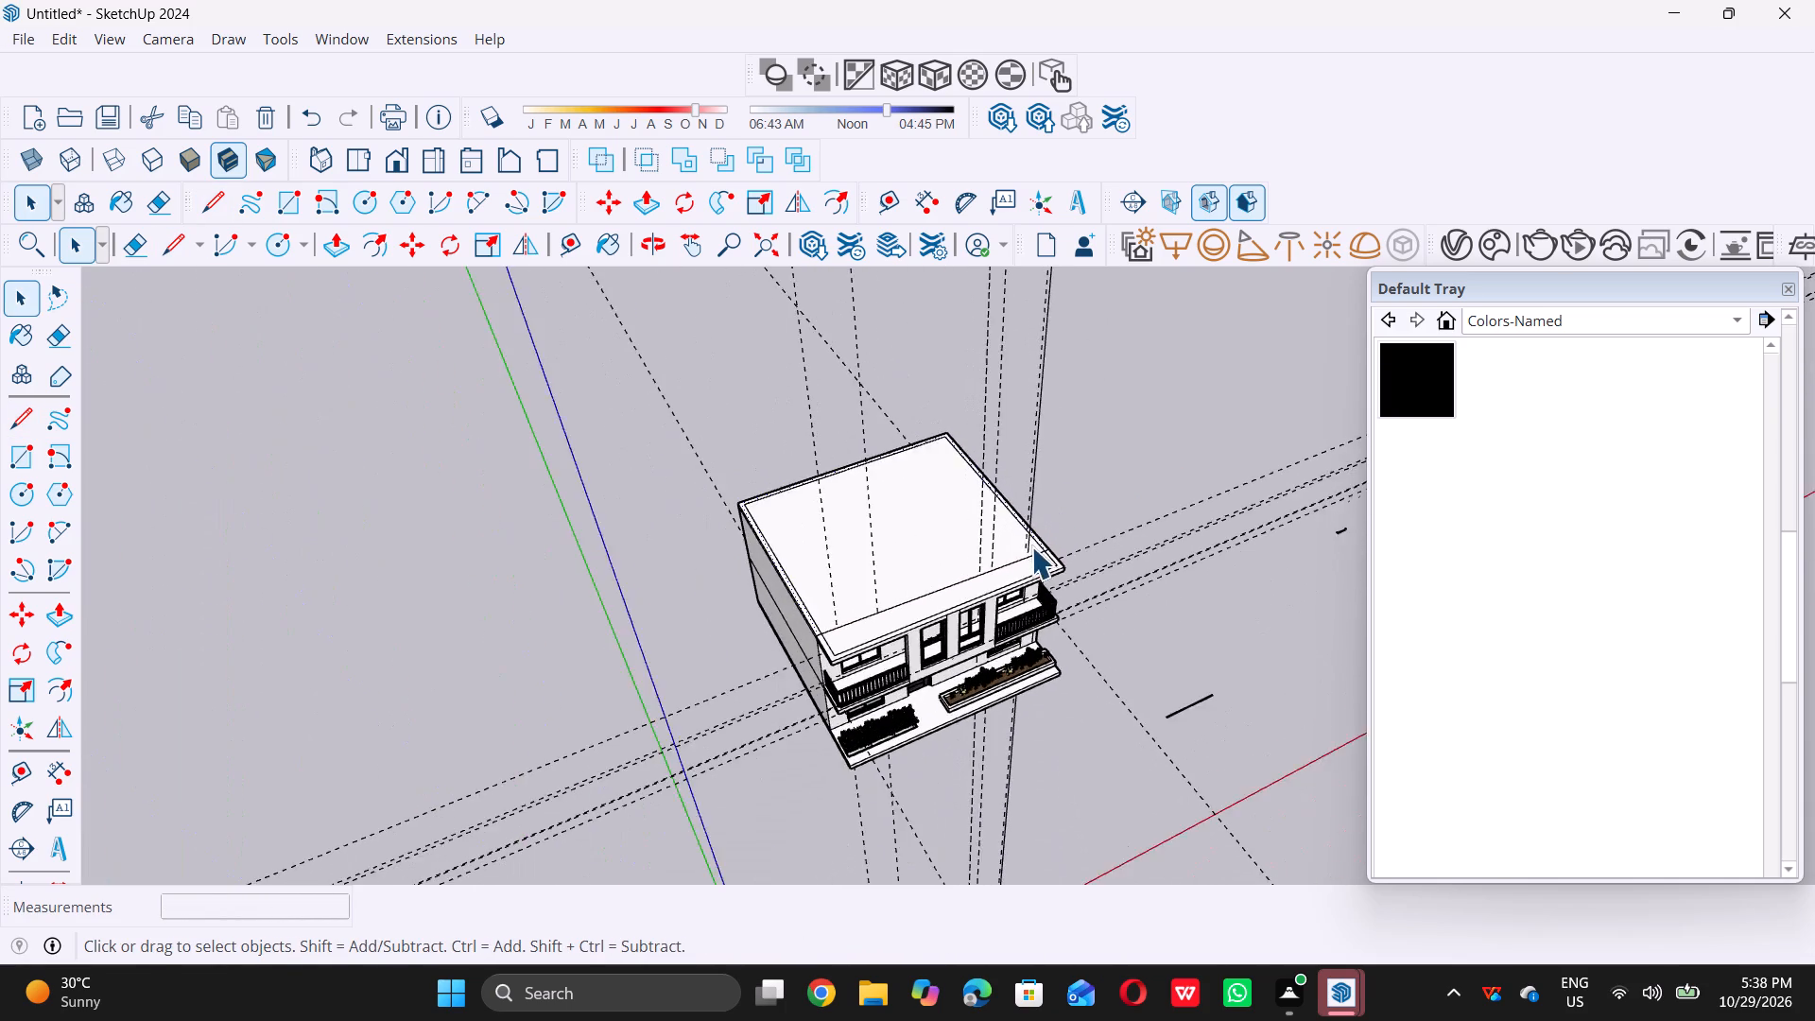
middle_click_drag(941, 687, 832, 557)
scroll(941, 626, "up", 6)
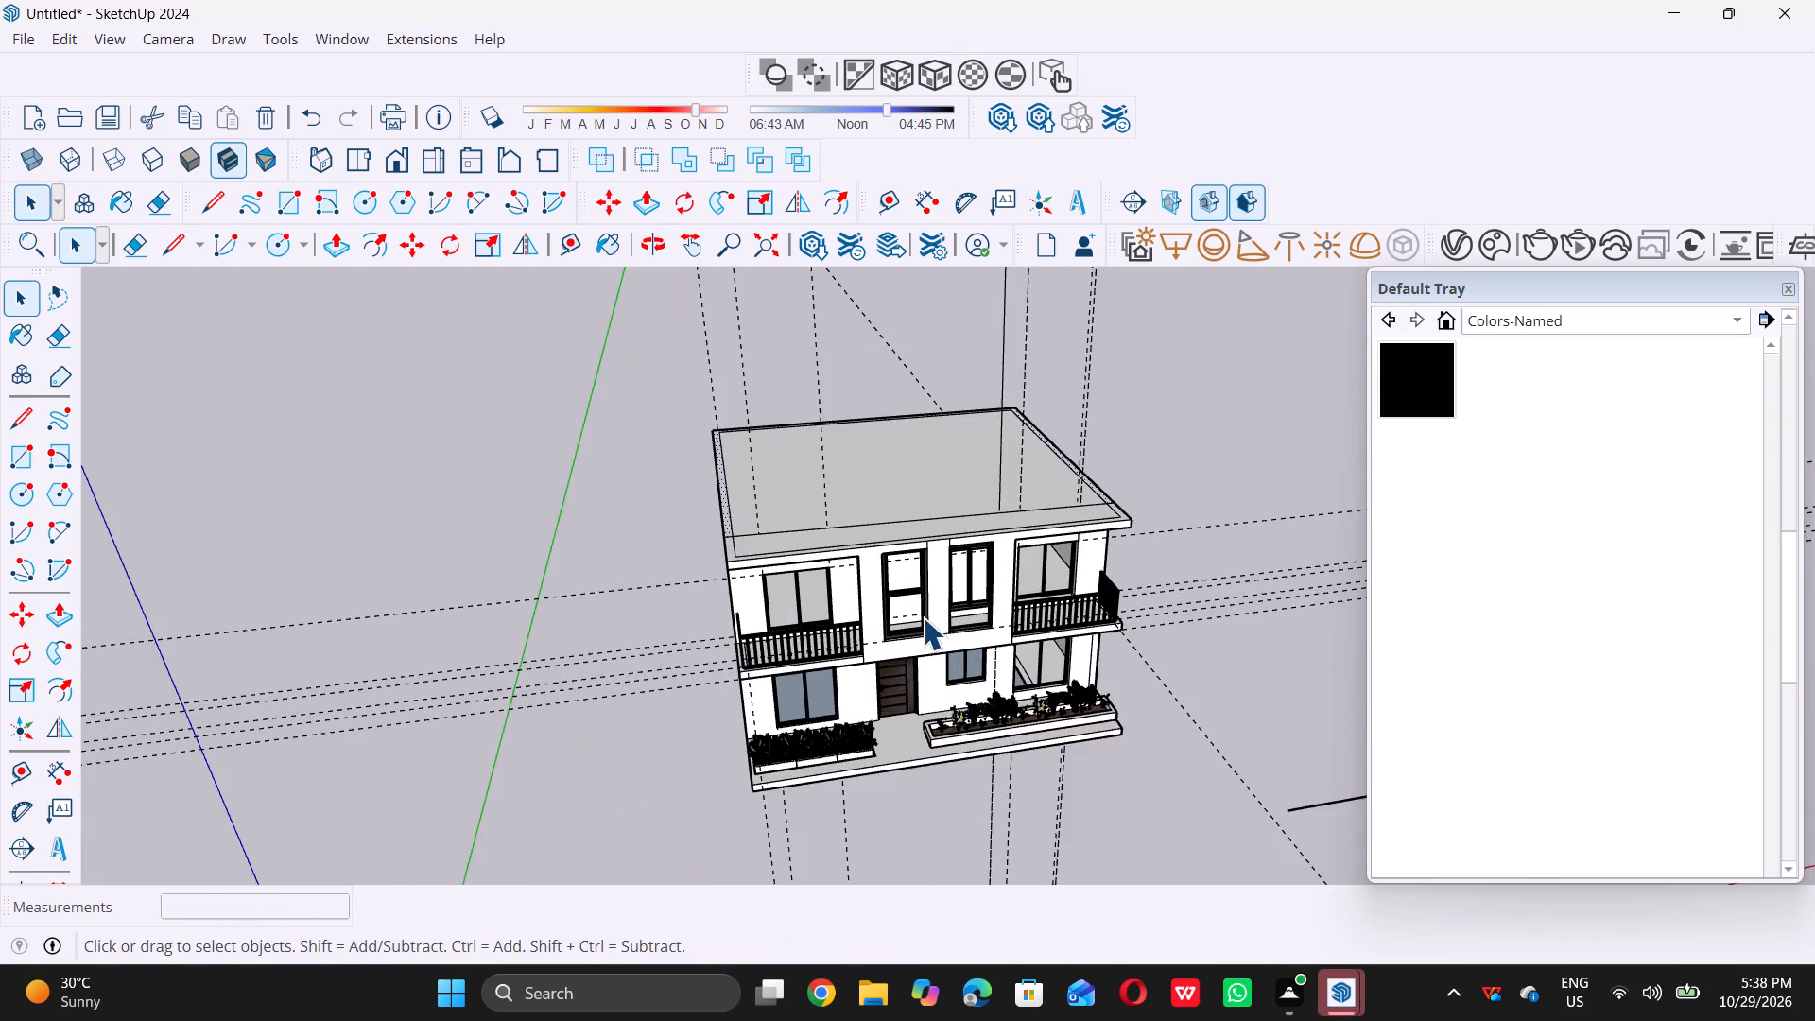
scroll(923, 617, "up", 3)
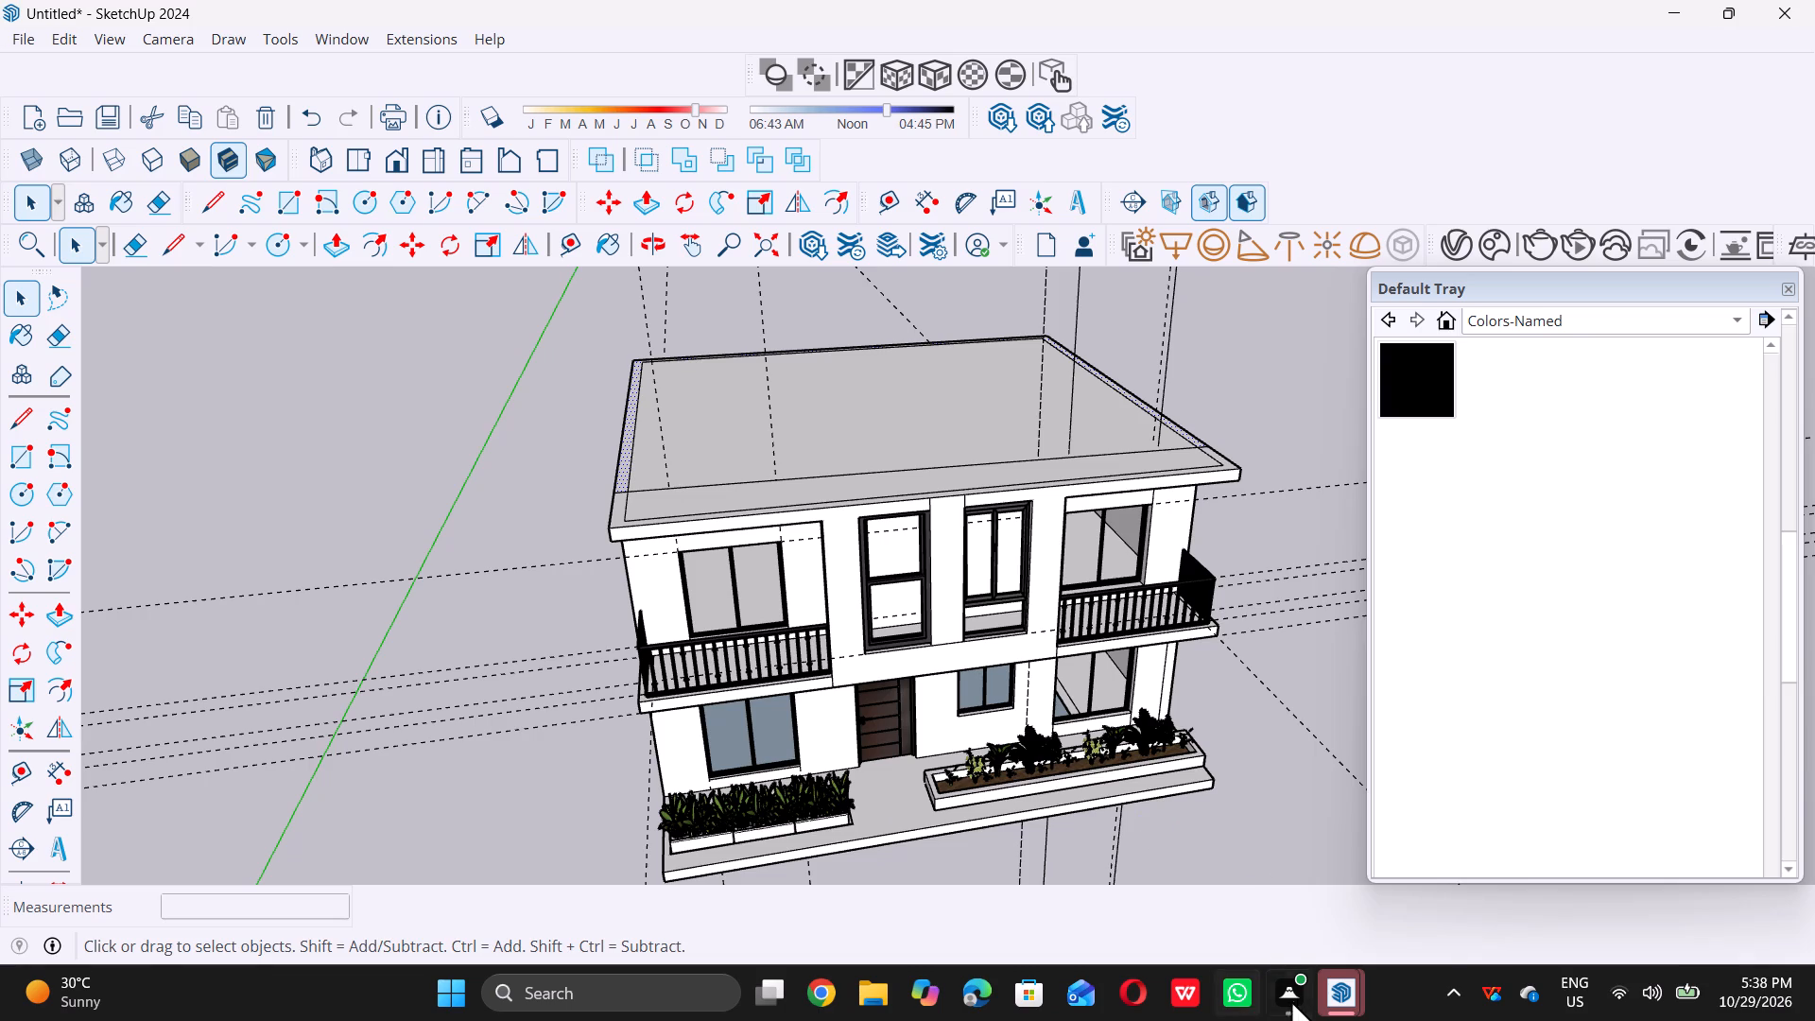
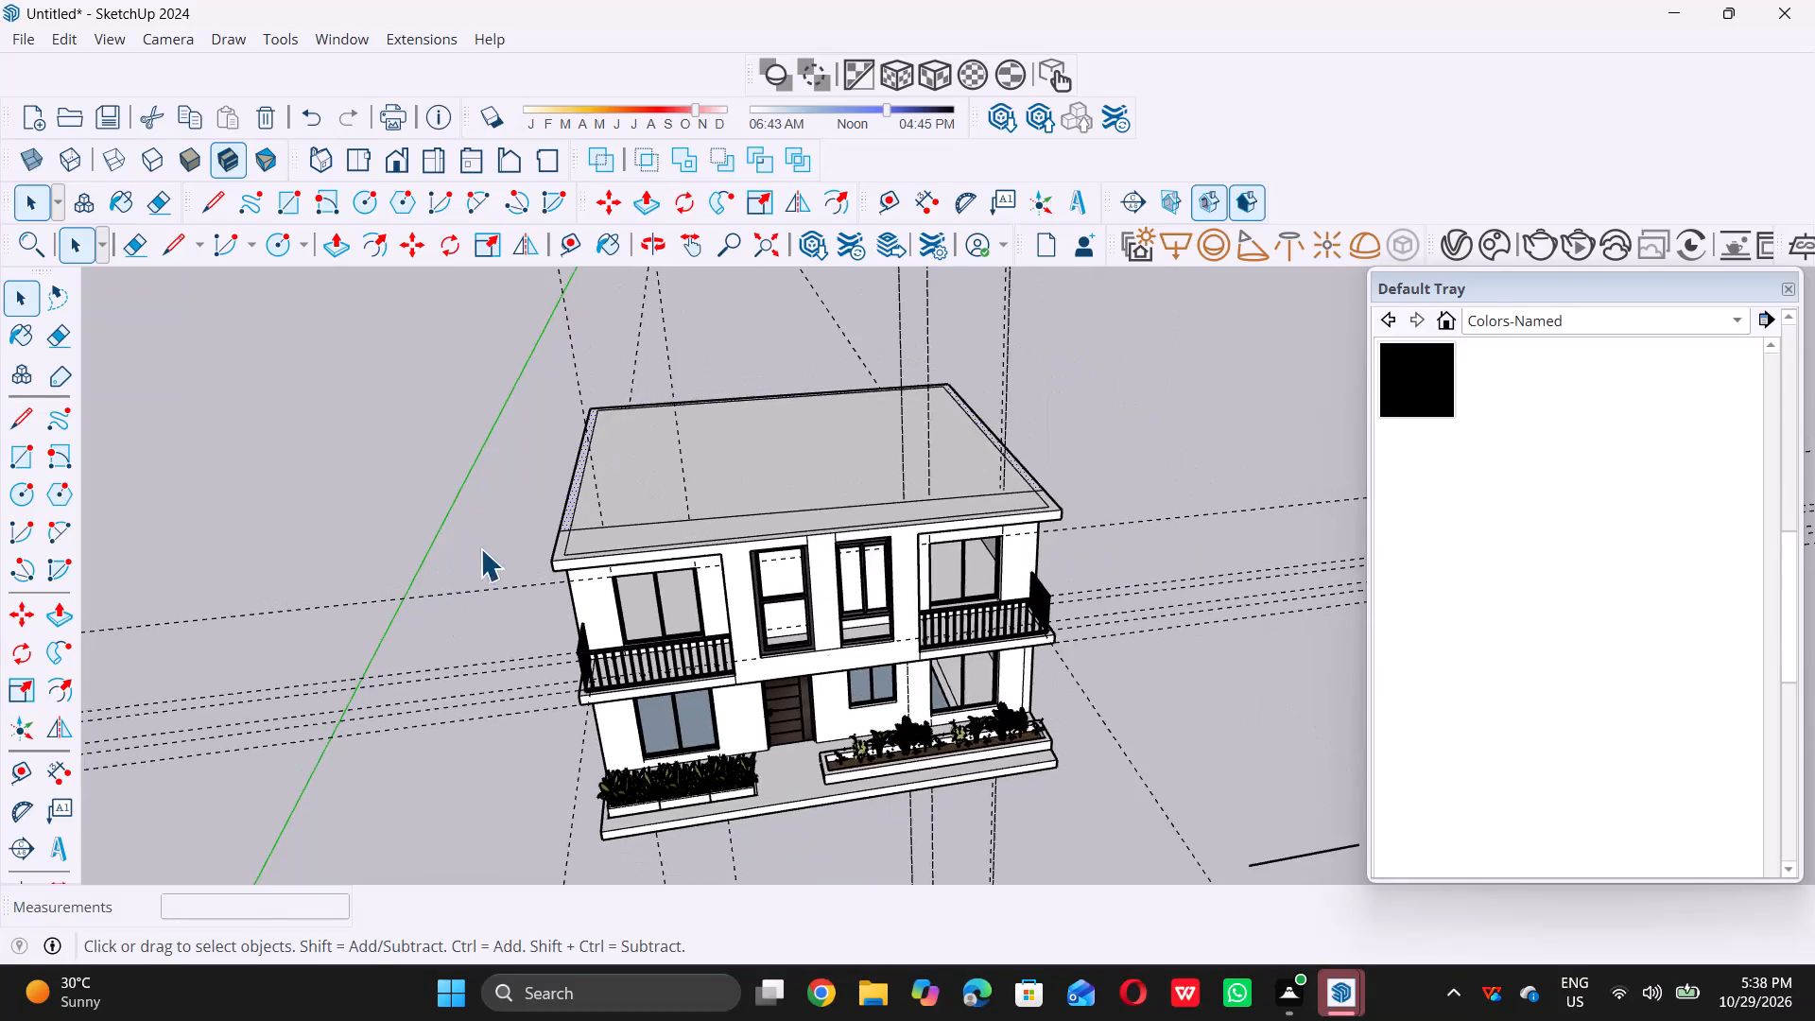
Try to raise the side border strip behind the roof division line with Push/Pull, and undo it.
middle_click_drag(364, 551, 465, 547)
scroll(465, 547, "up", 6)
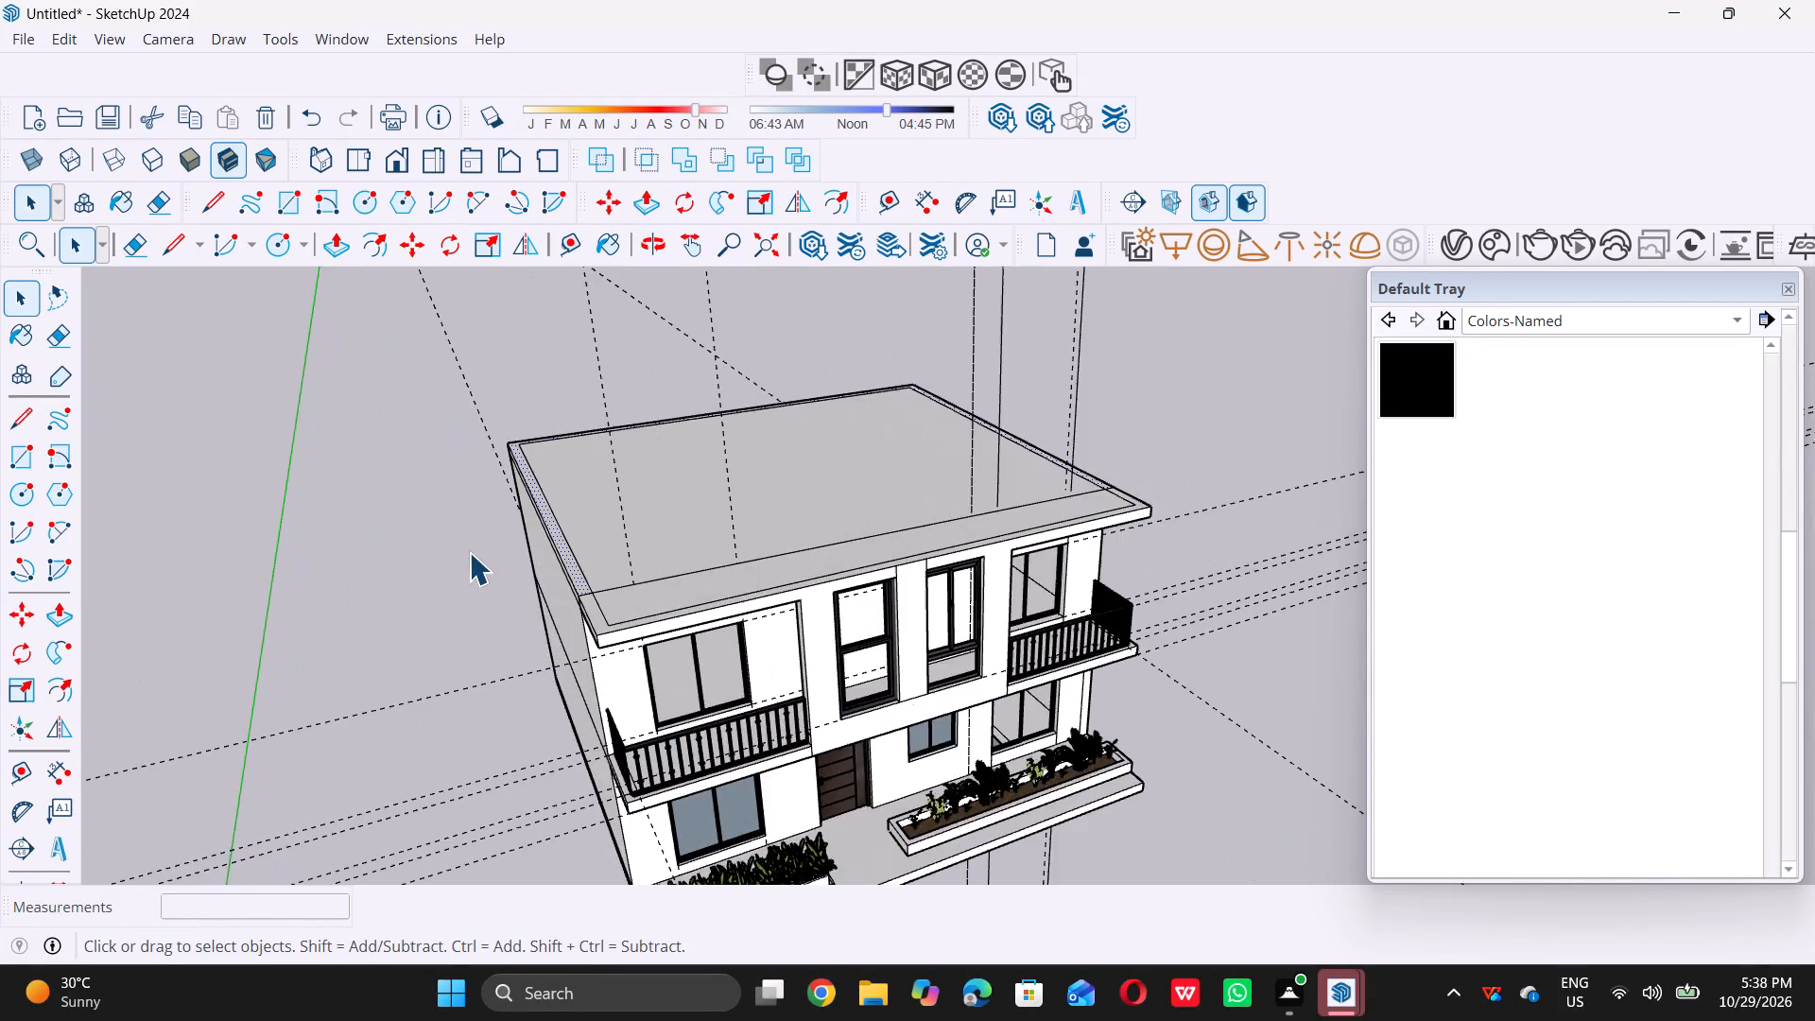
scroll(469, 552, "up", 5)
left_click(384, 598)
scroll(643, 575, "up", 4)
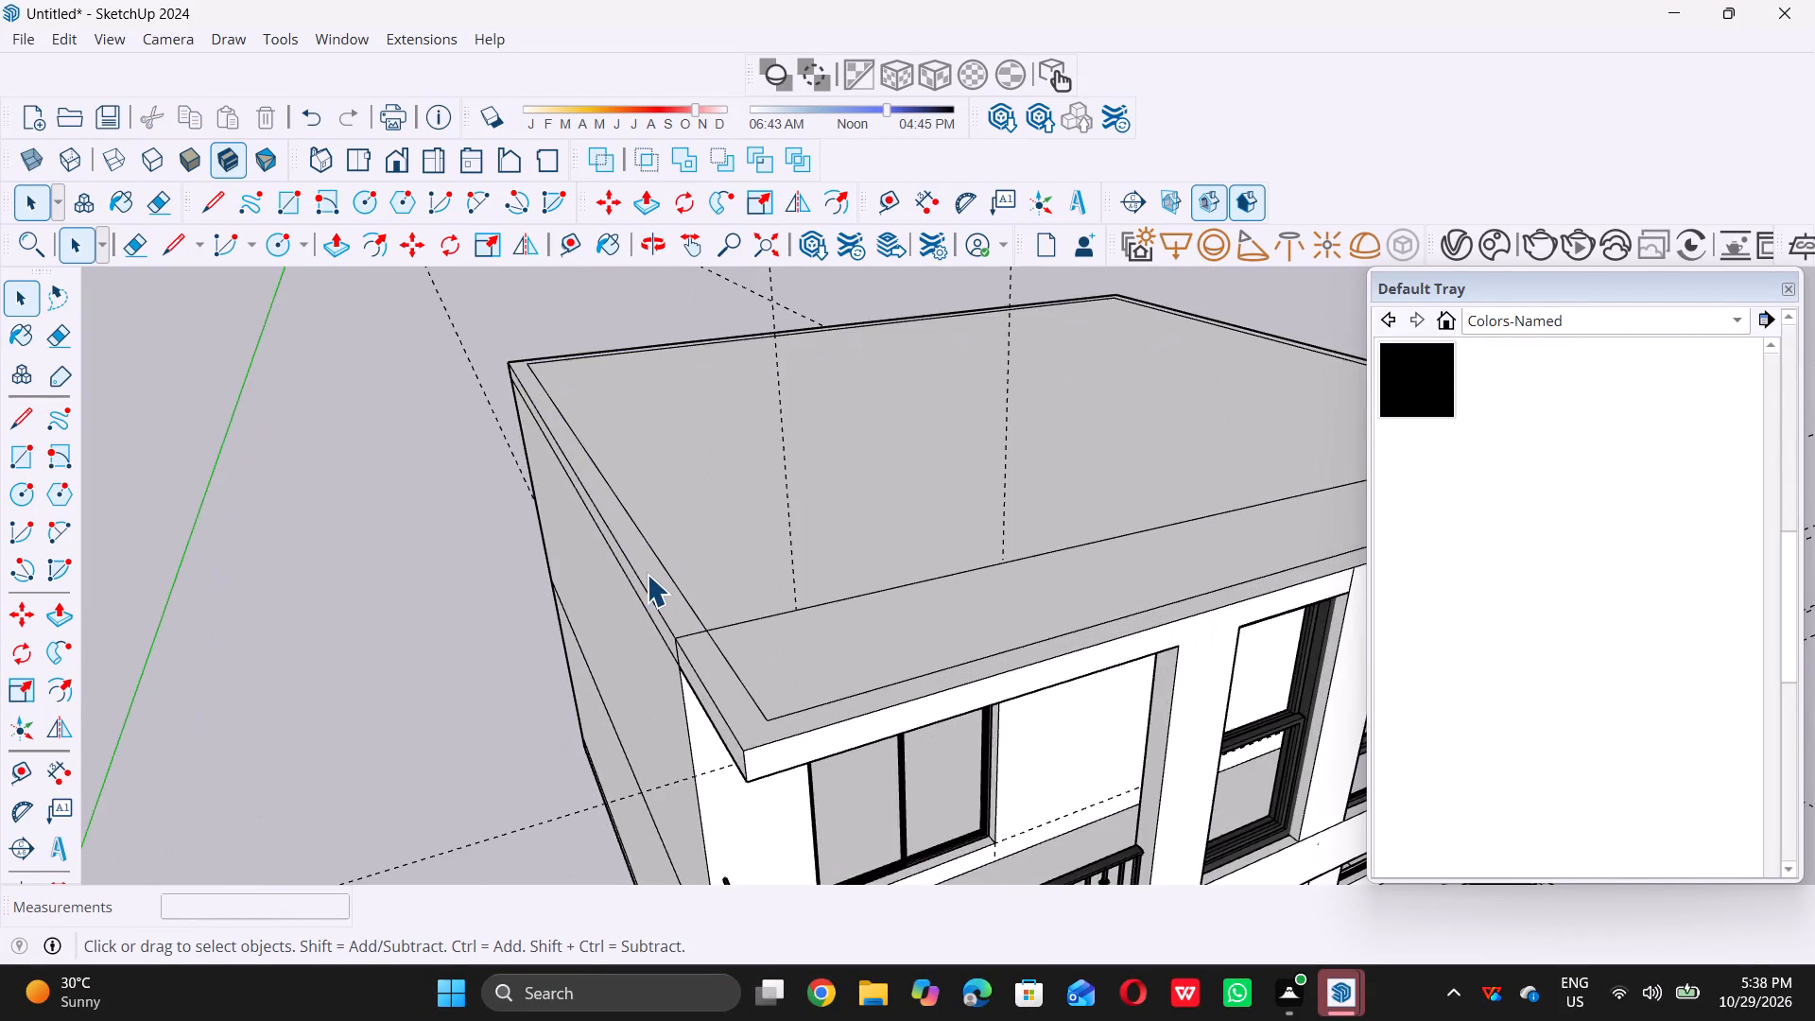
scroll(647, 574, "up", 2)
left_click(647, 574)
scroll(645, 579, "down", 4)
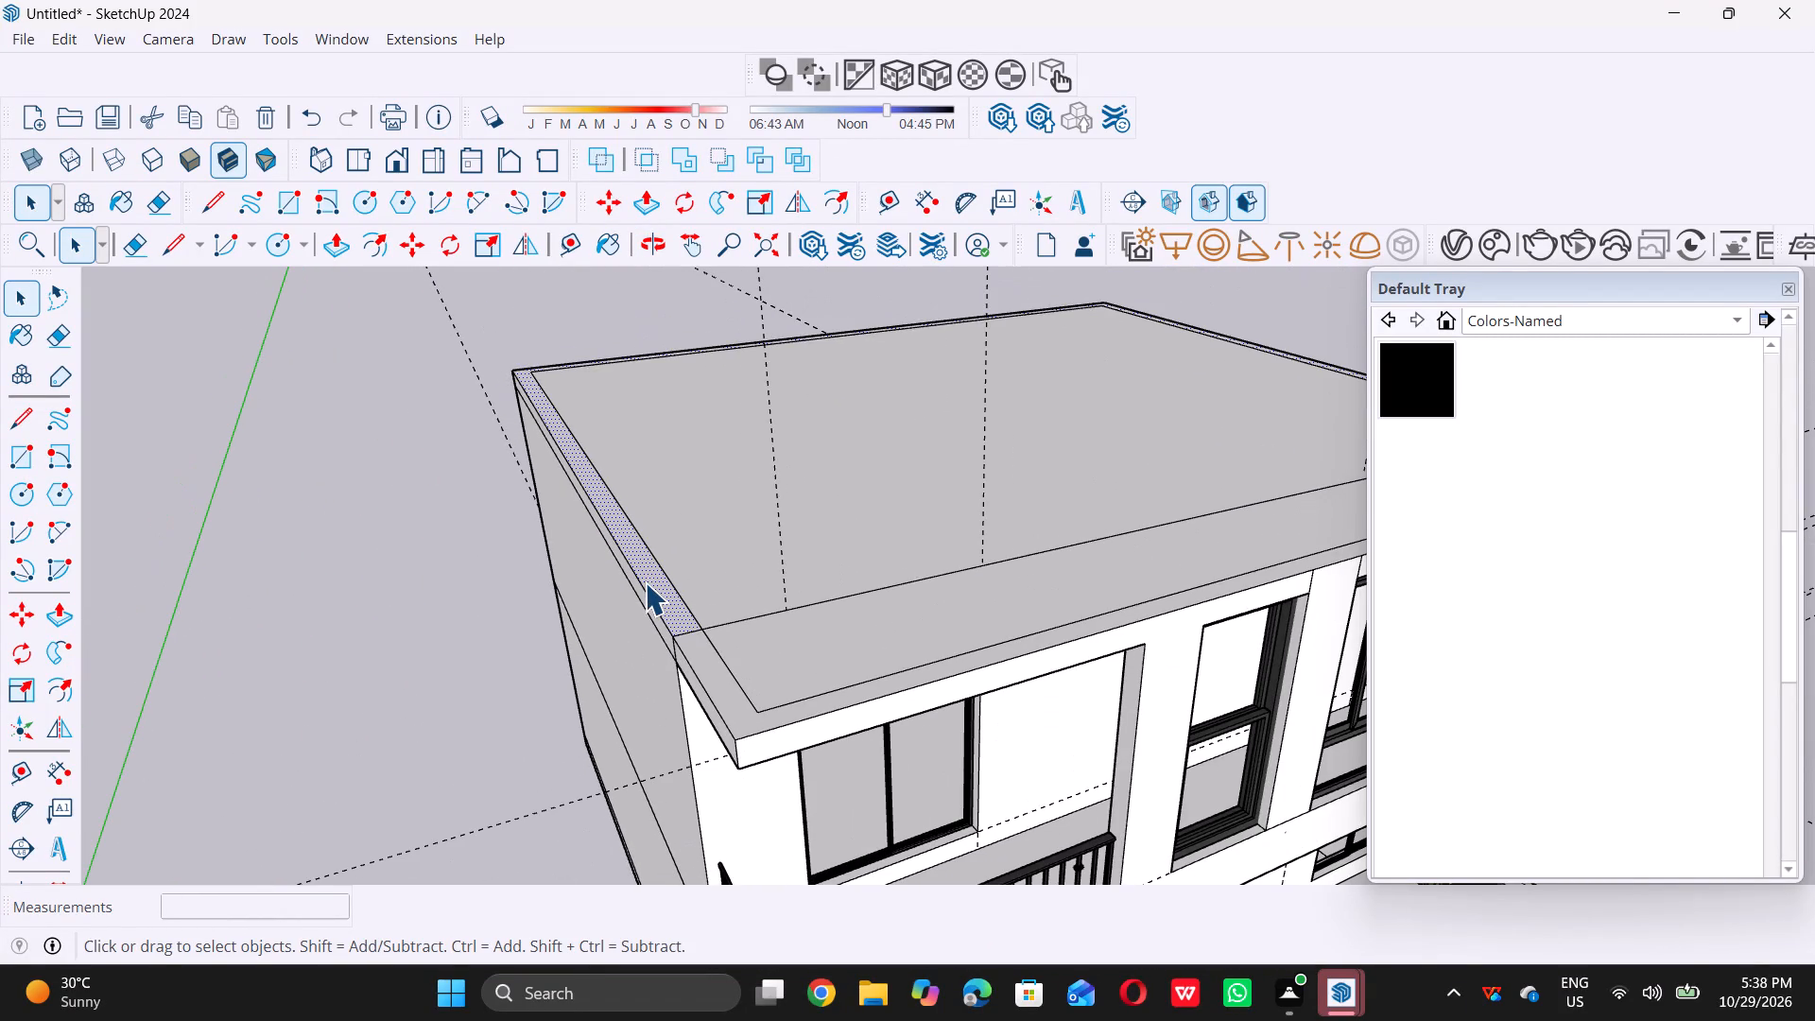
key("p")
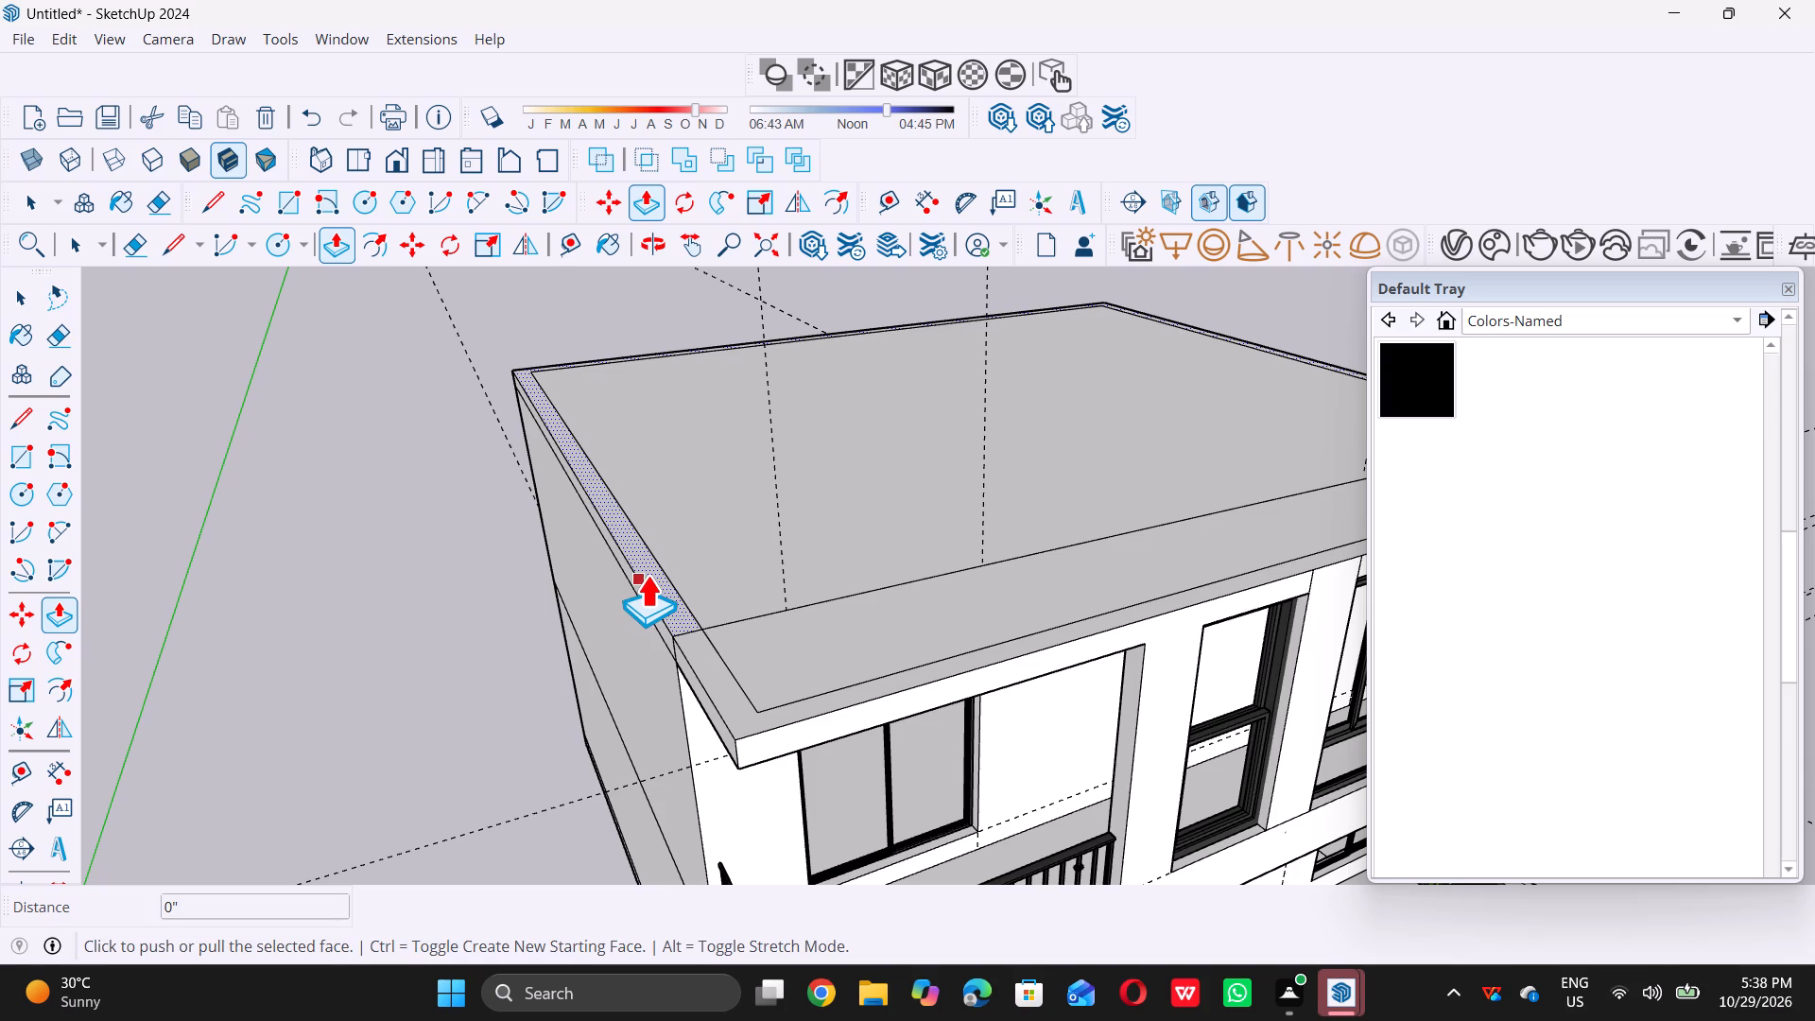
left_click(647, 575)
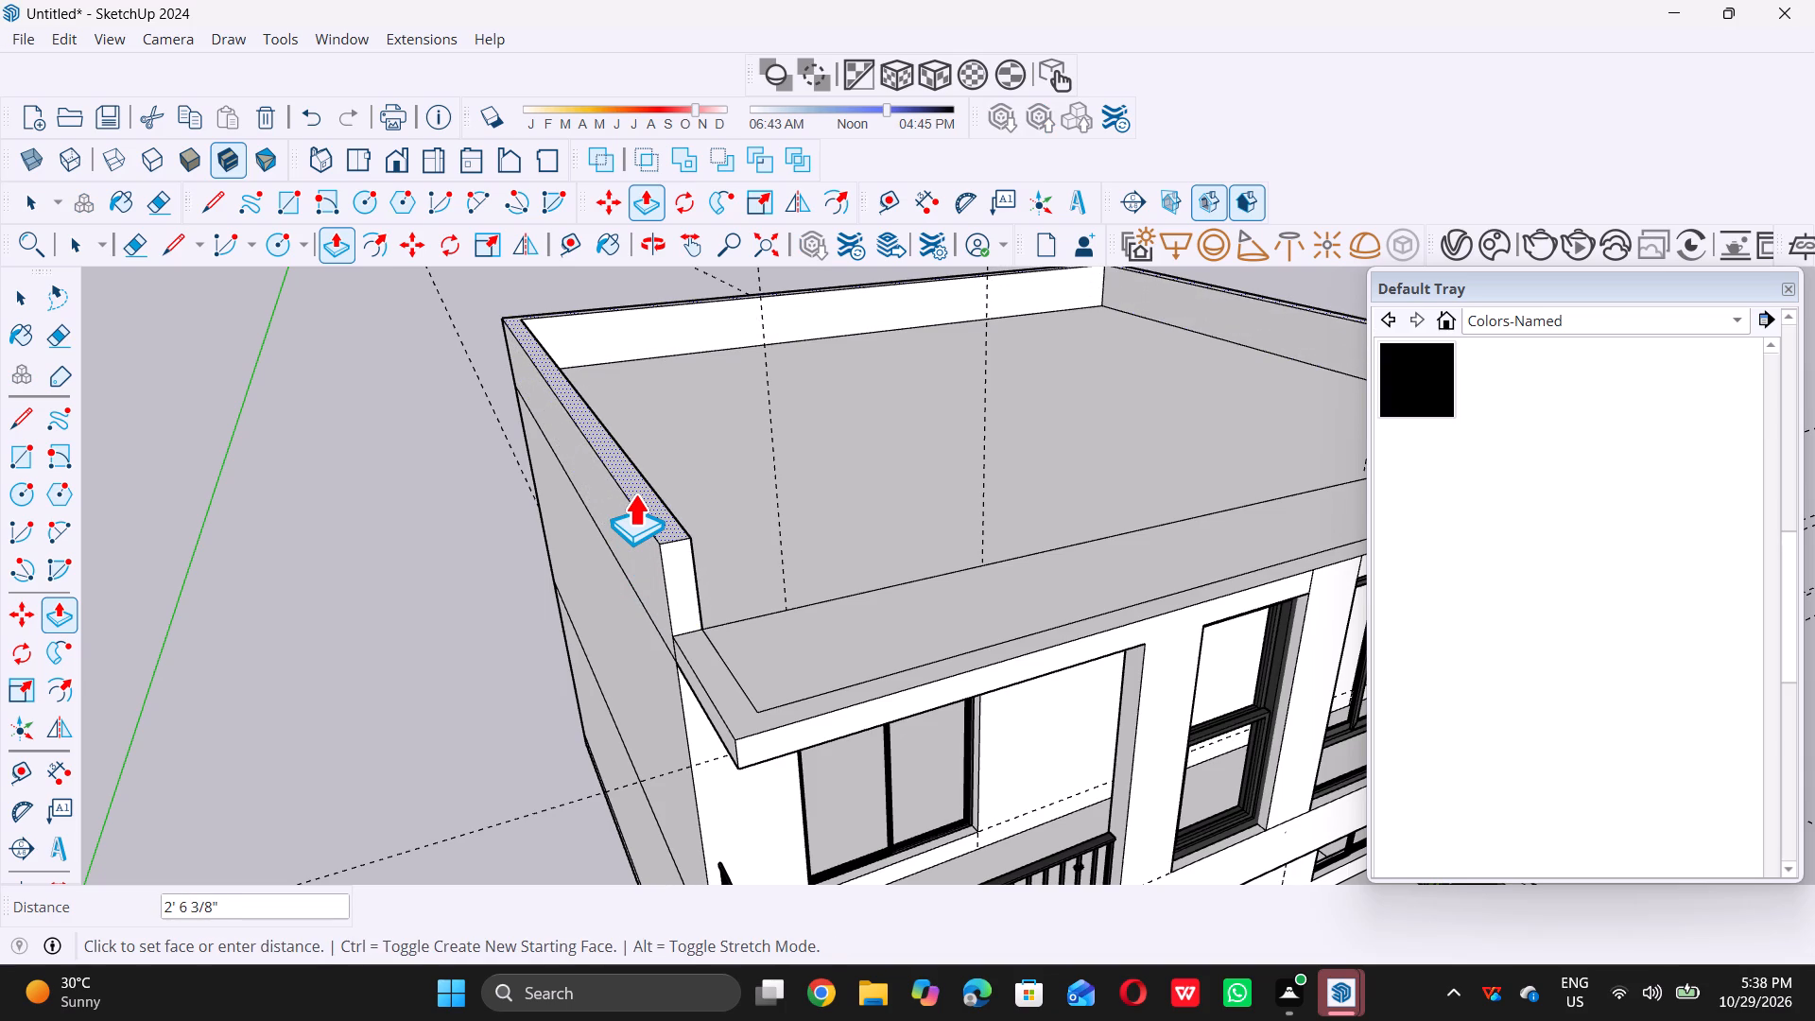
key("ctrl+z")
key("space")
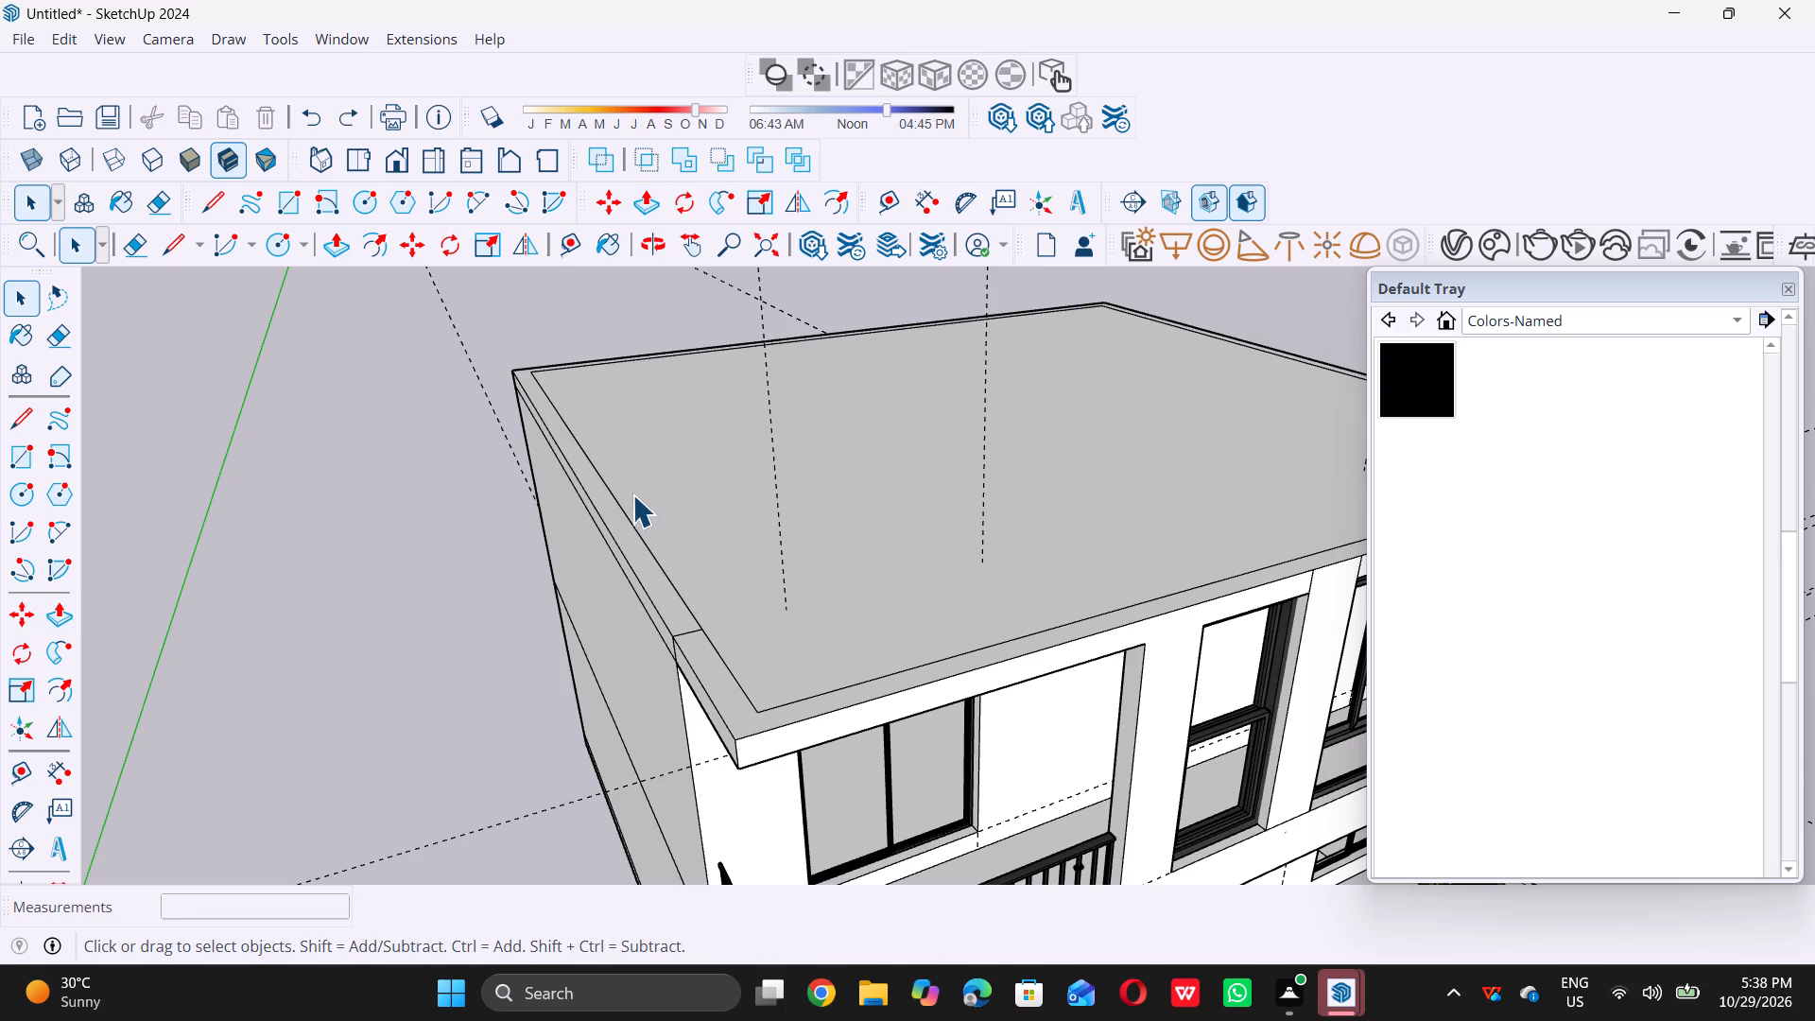
Redraw the roof division from the 9" border line's inner endpoint to the opposite inner border edge, 34' 6" long, parallel to the front.
scroll(621, 518, "down", 12)
middle_click_drag(718, 467, 737, 545)
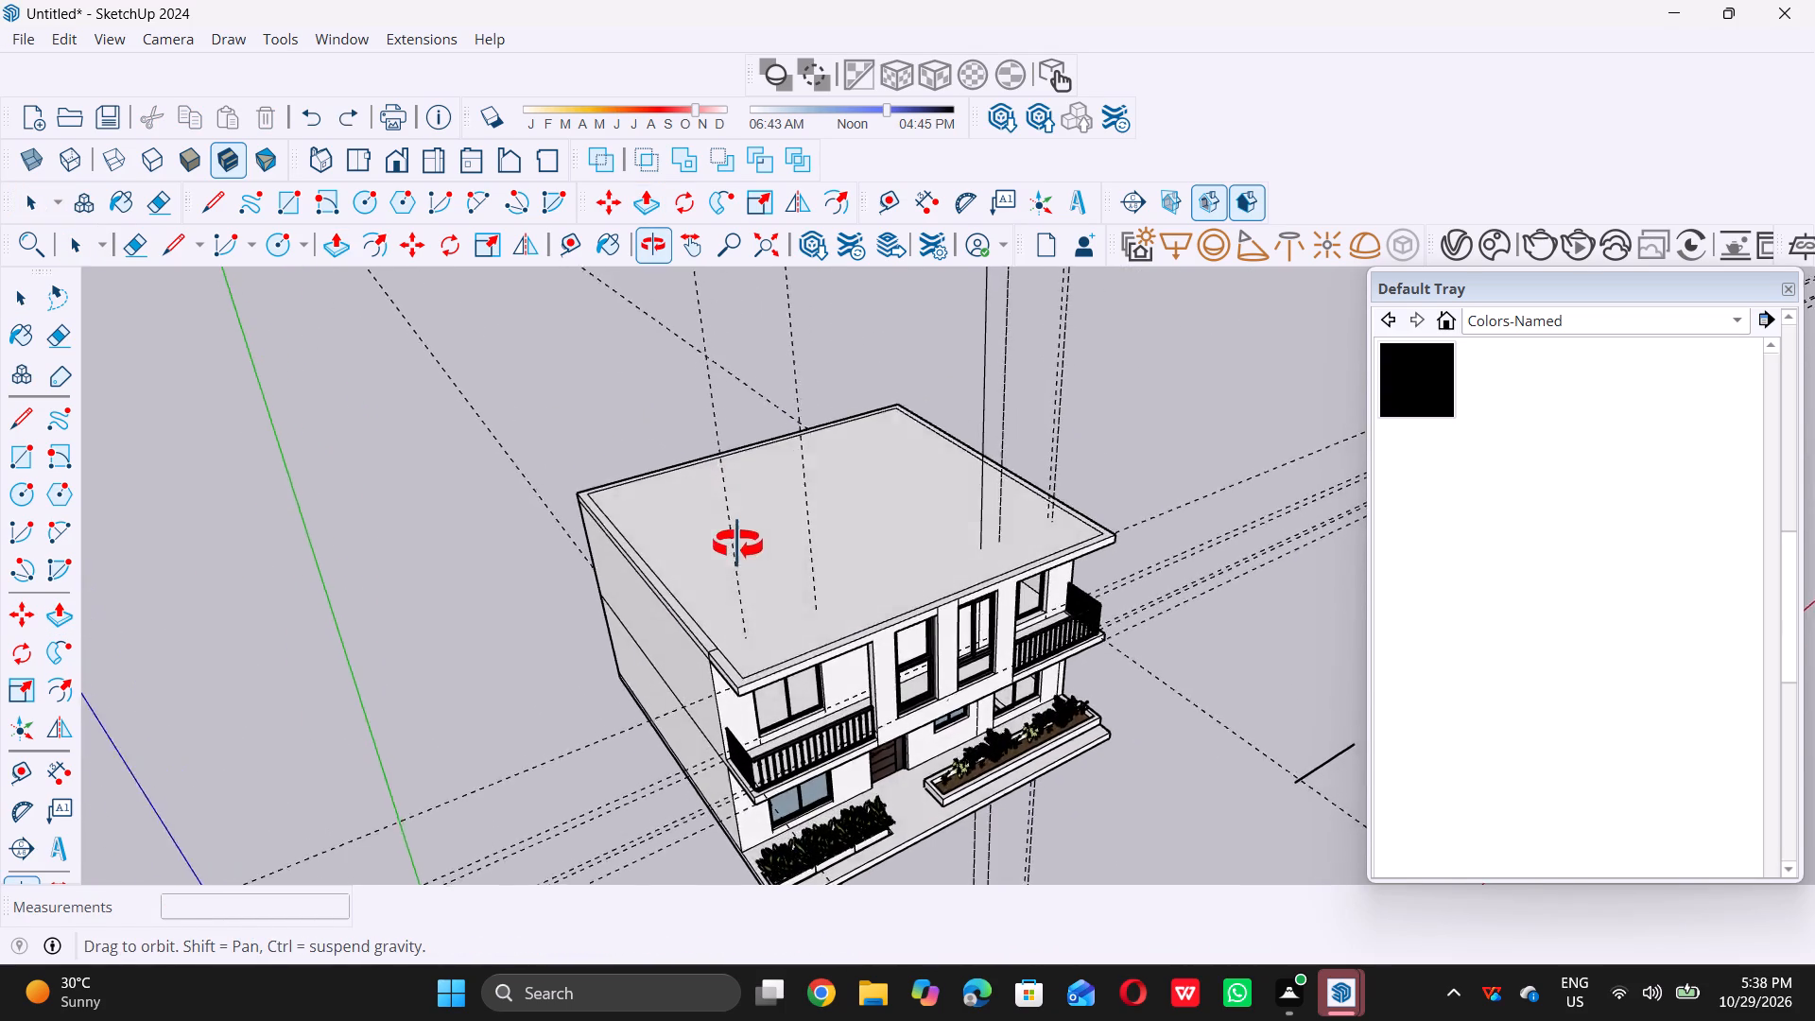
middle_click_drag(737, 545, 704, 558)
scroll(704, 558, "up", 6)
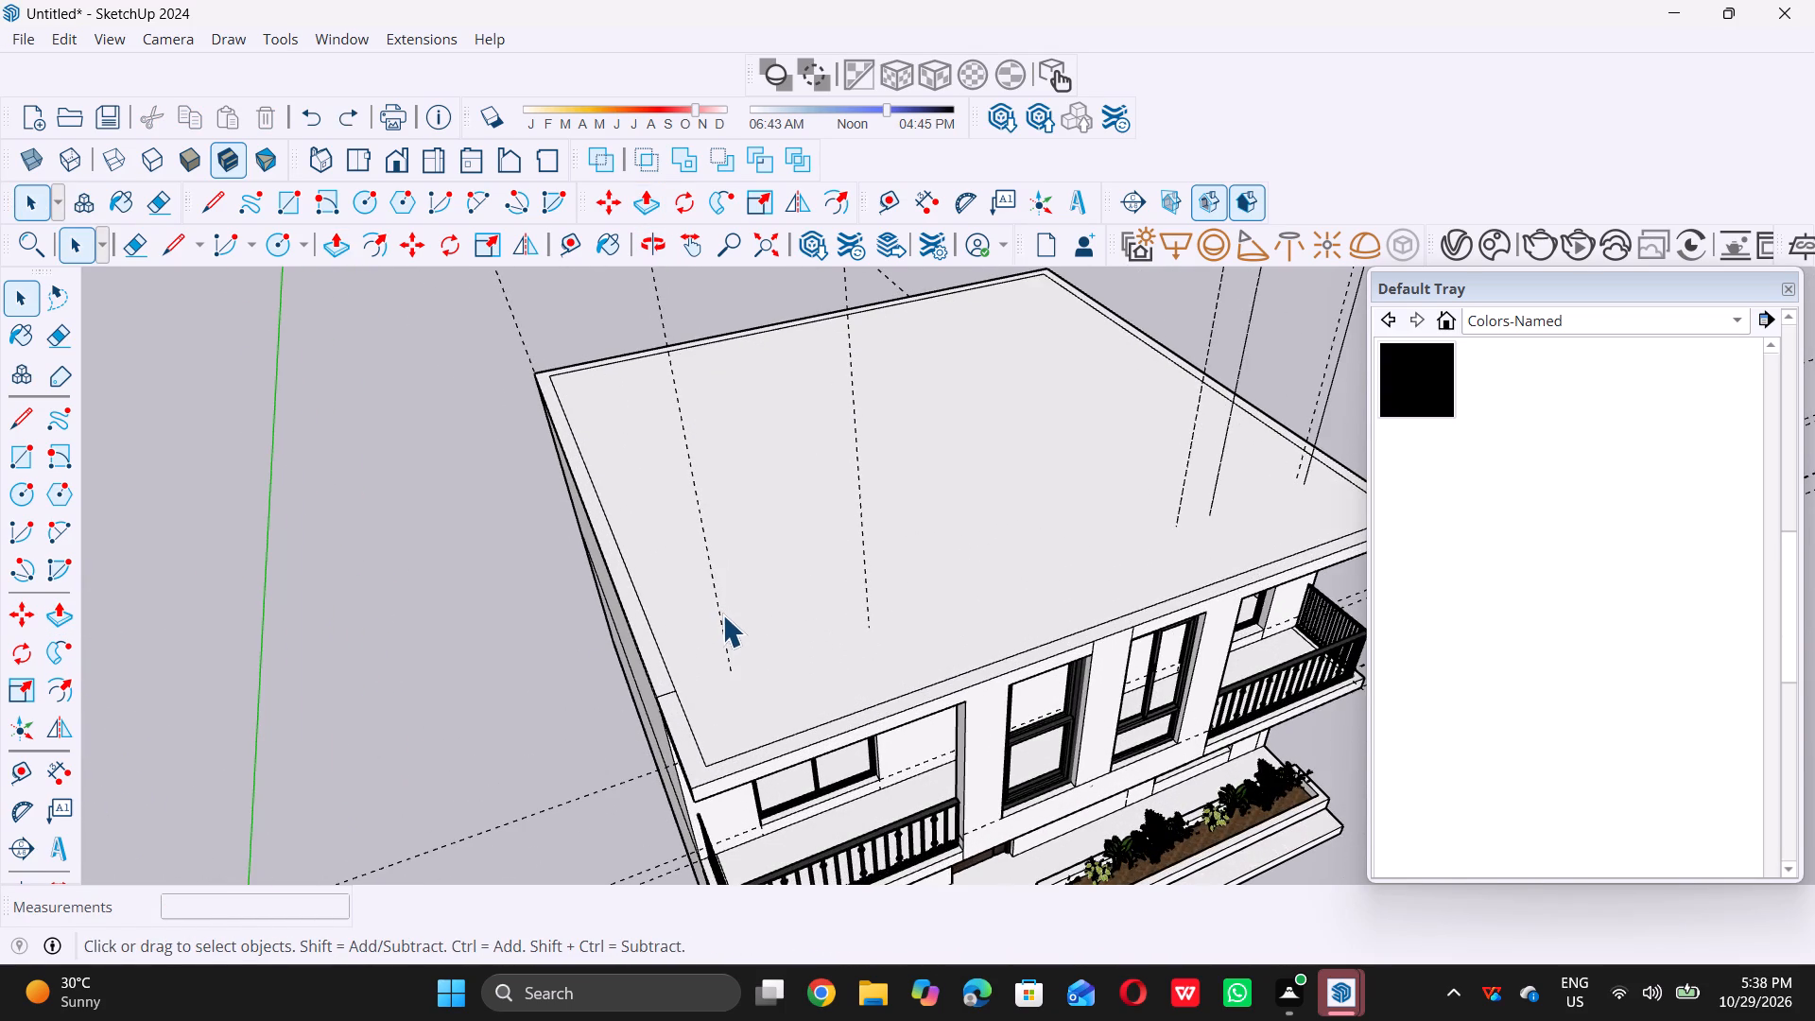
key("l")
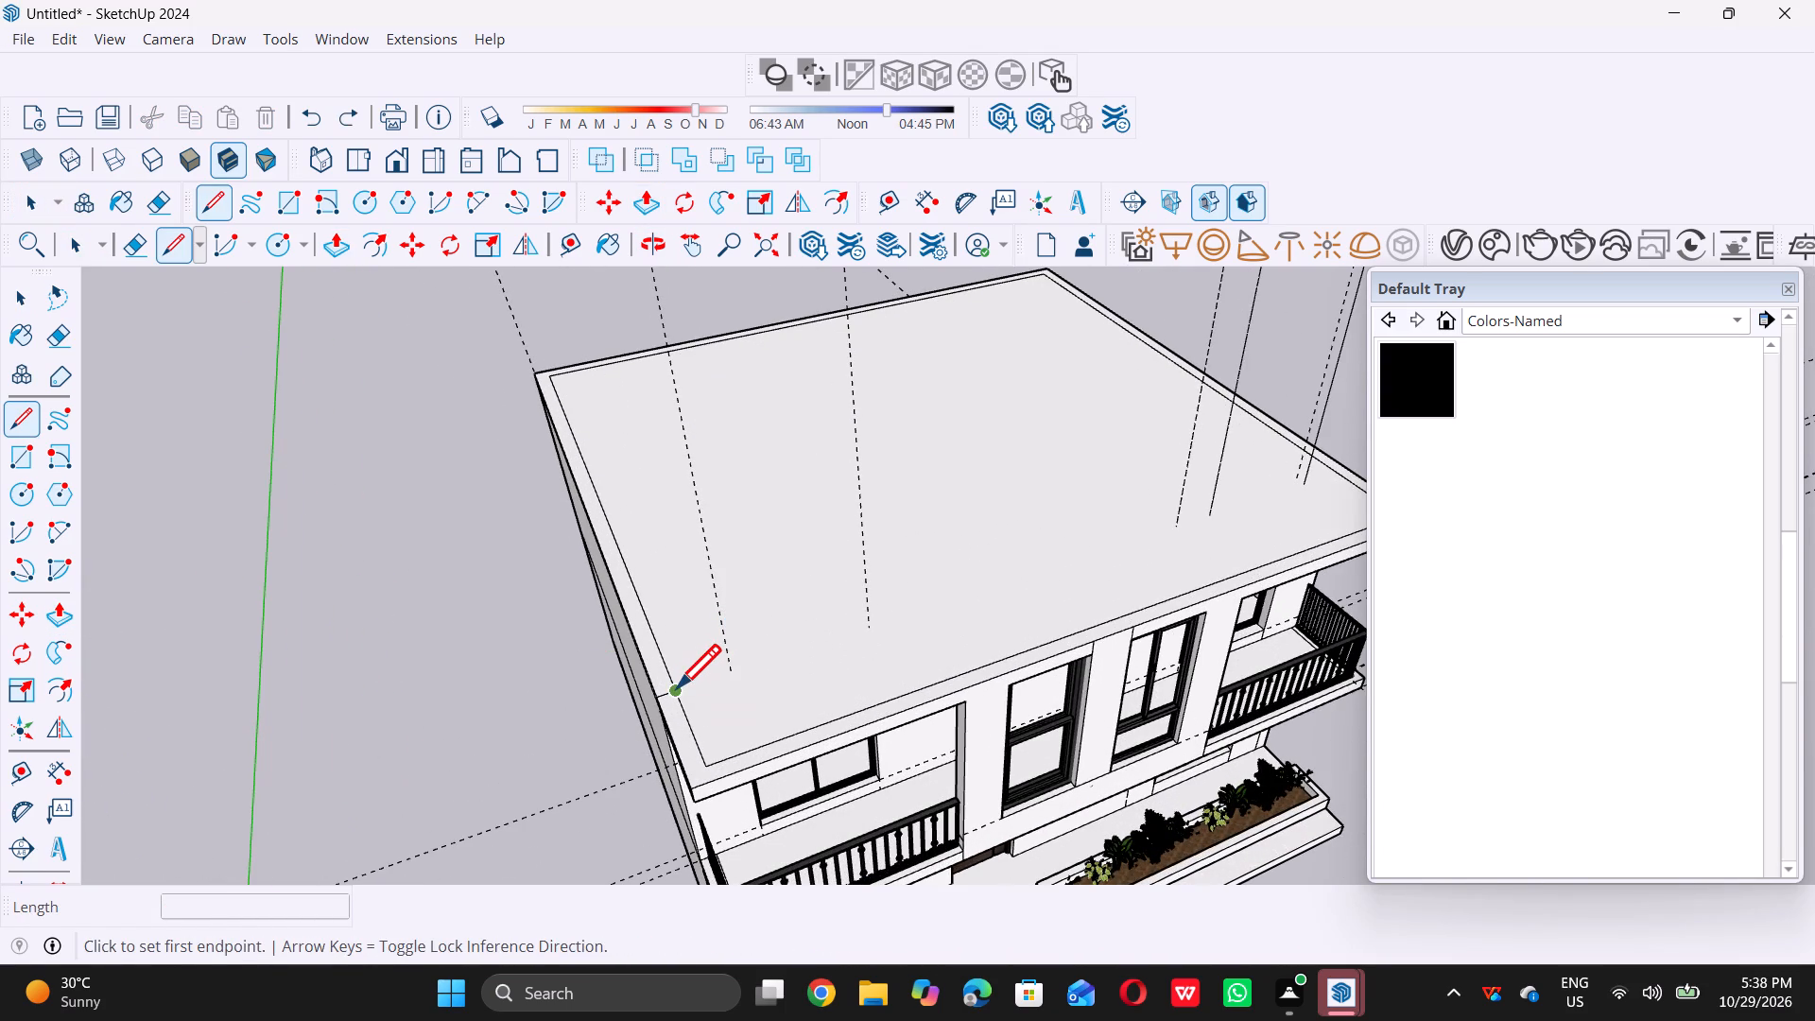
double_click(677, 687)
scroll(677, 687, "down", 9)
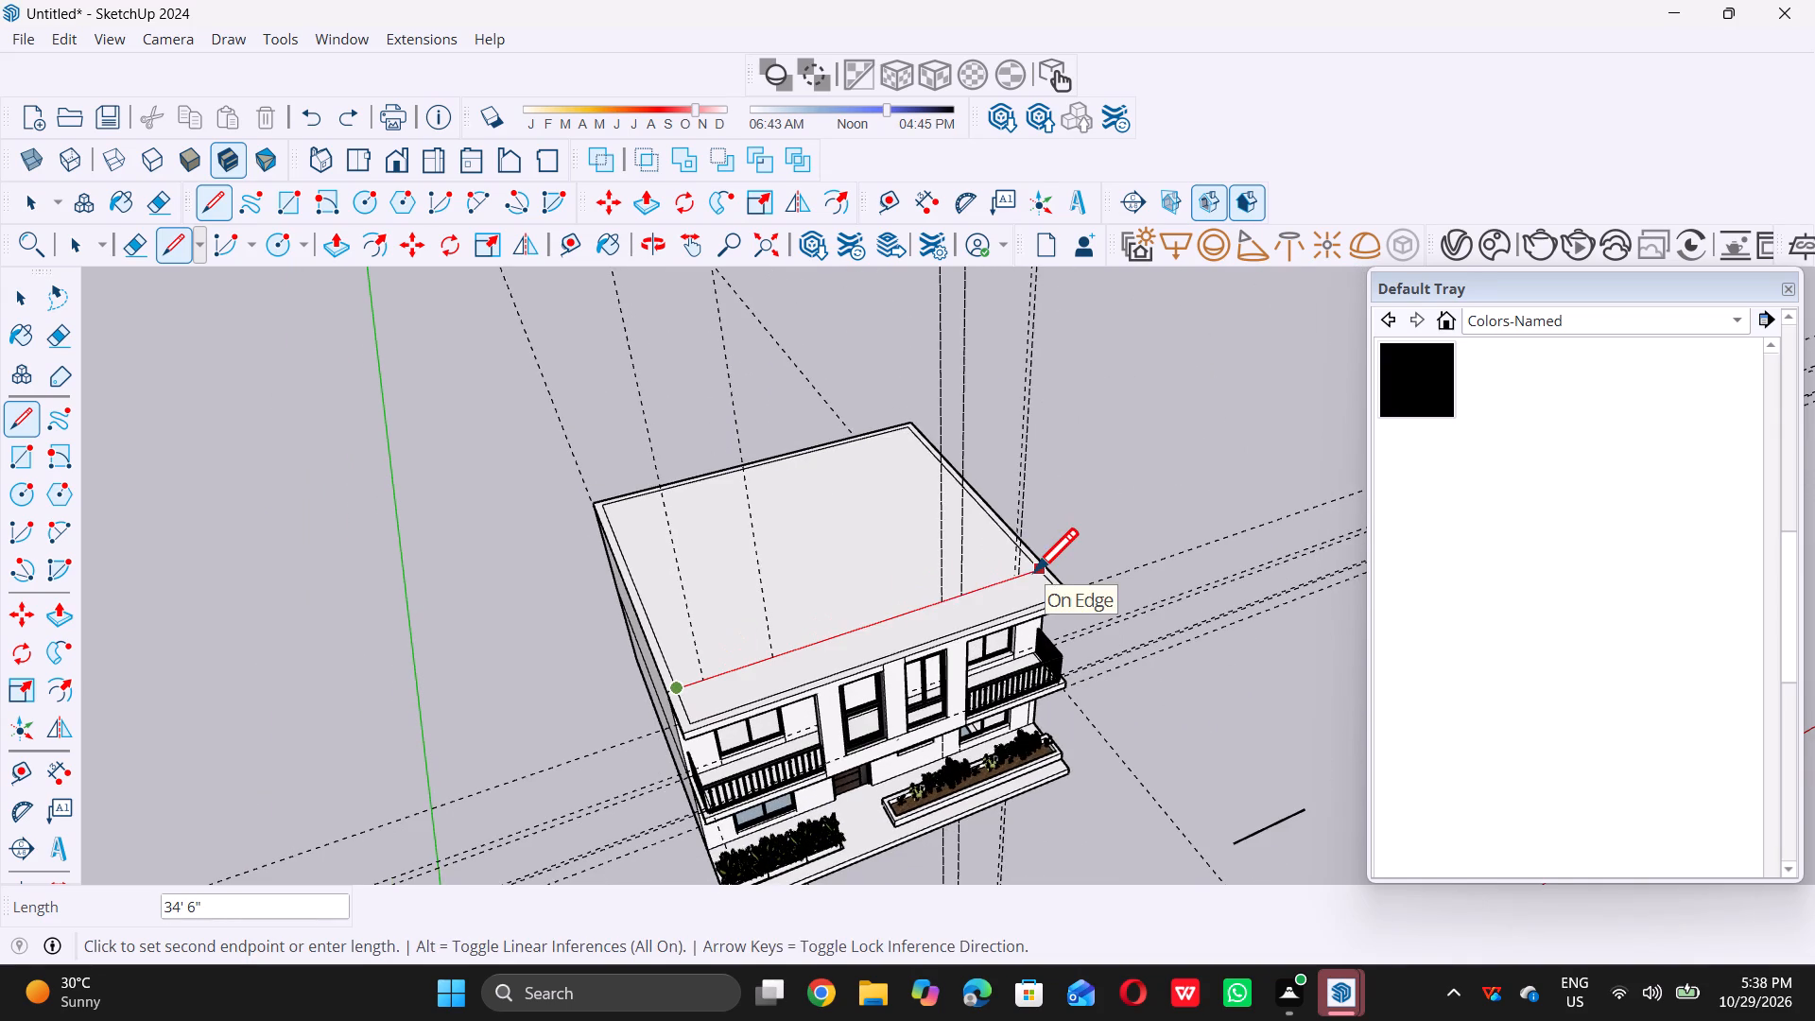
scroll(1034, 571, "up", 2)
double_click(1034, 569)
key("space")
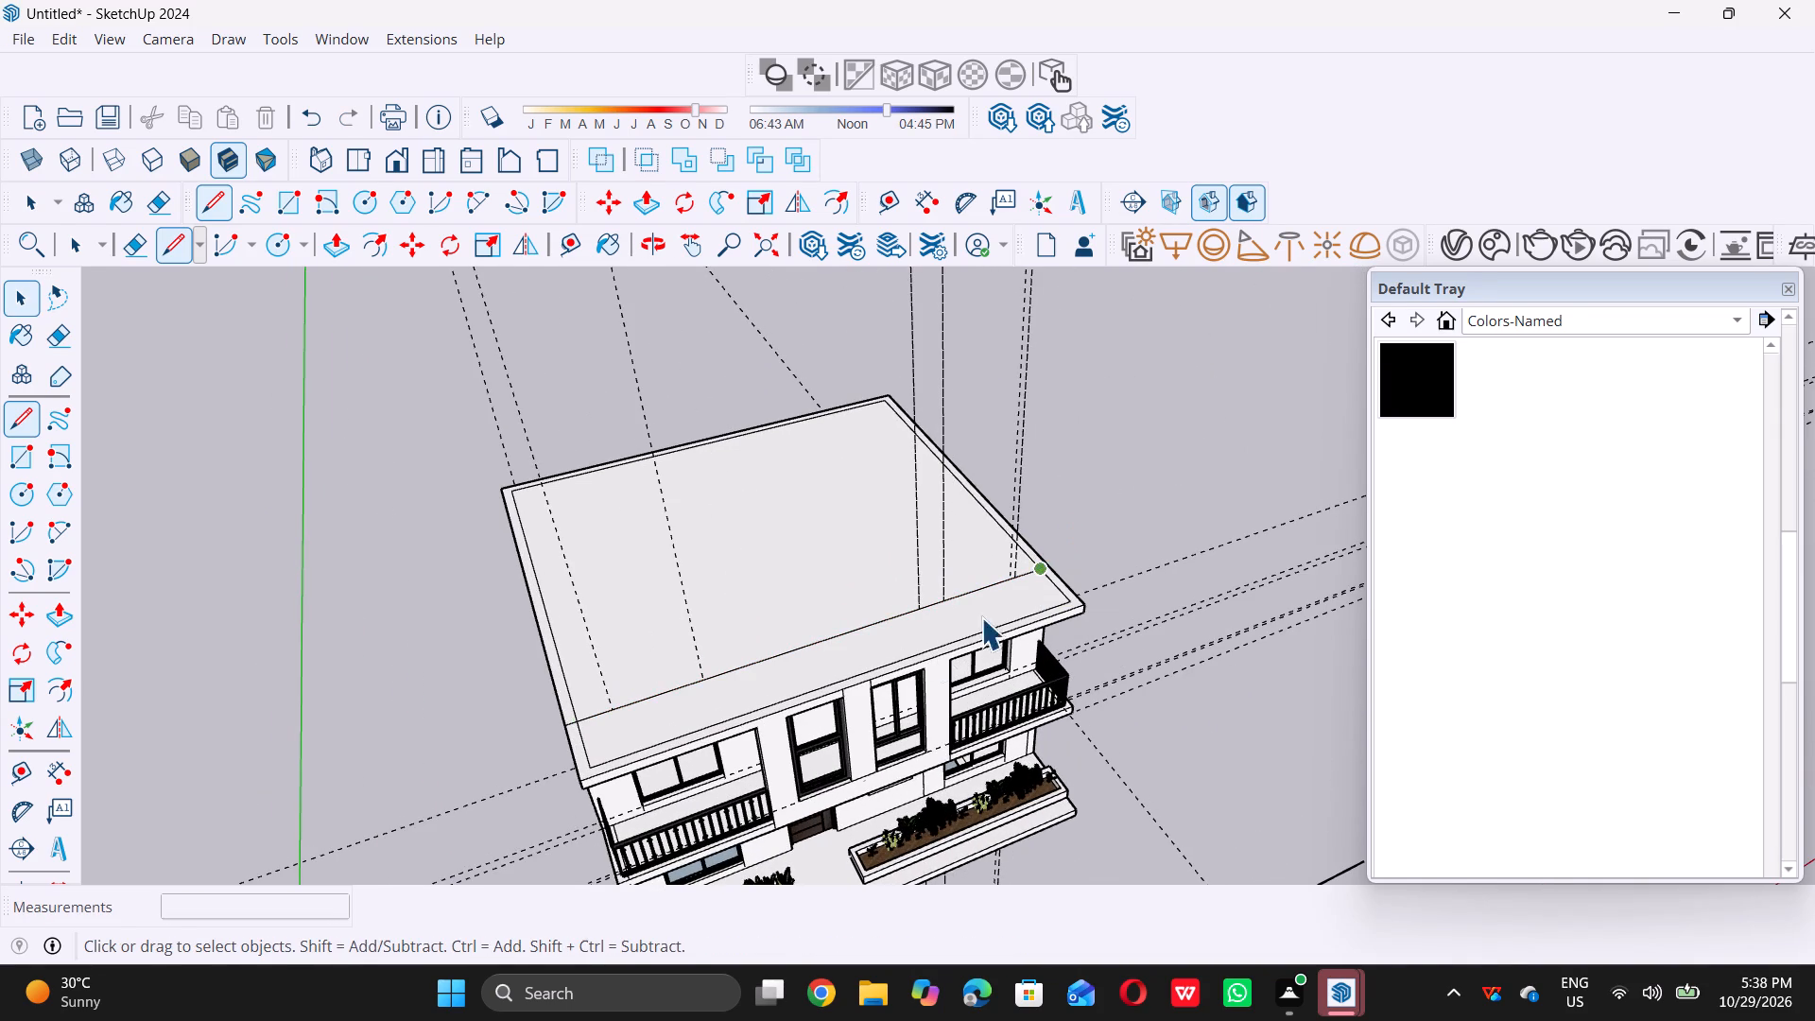
Place a guide line 9" behind the roof division line, parallel to it.
scroll(639, 656, "up", 5)
key("t")
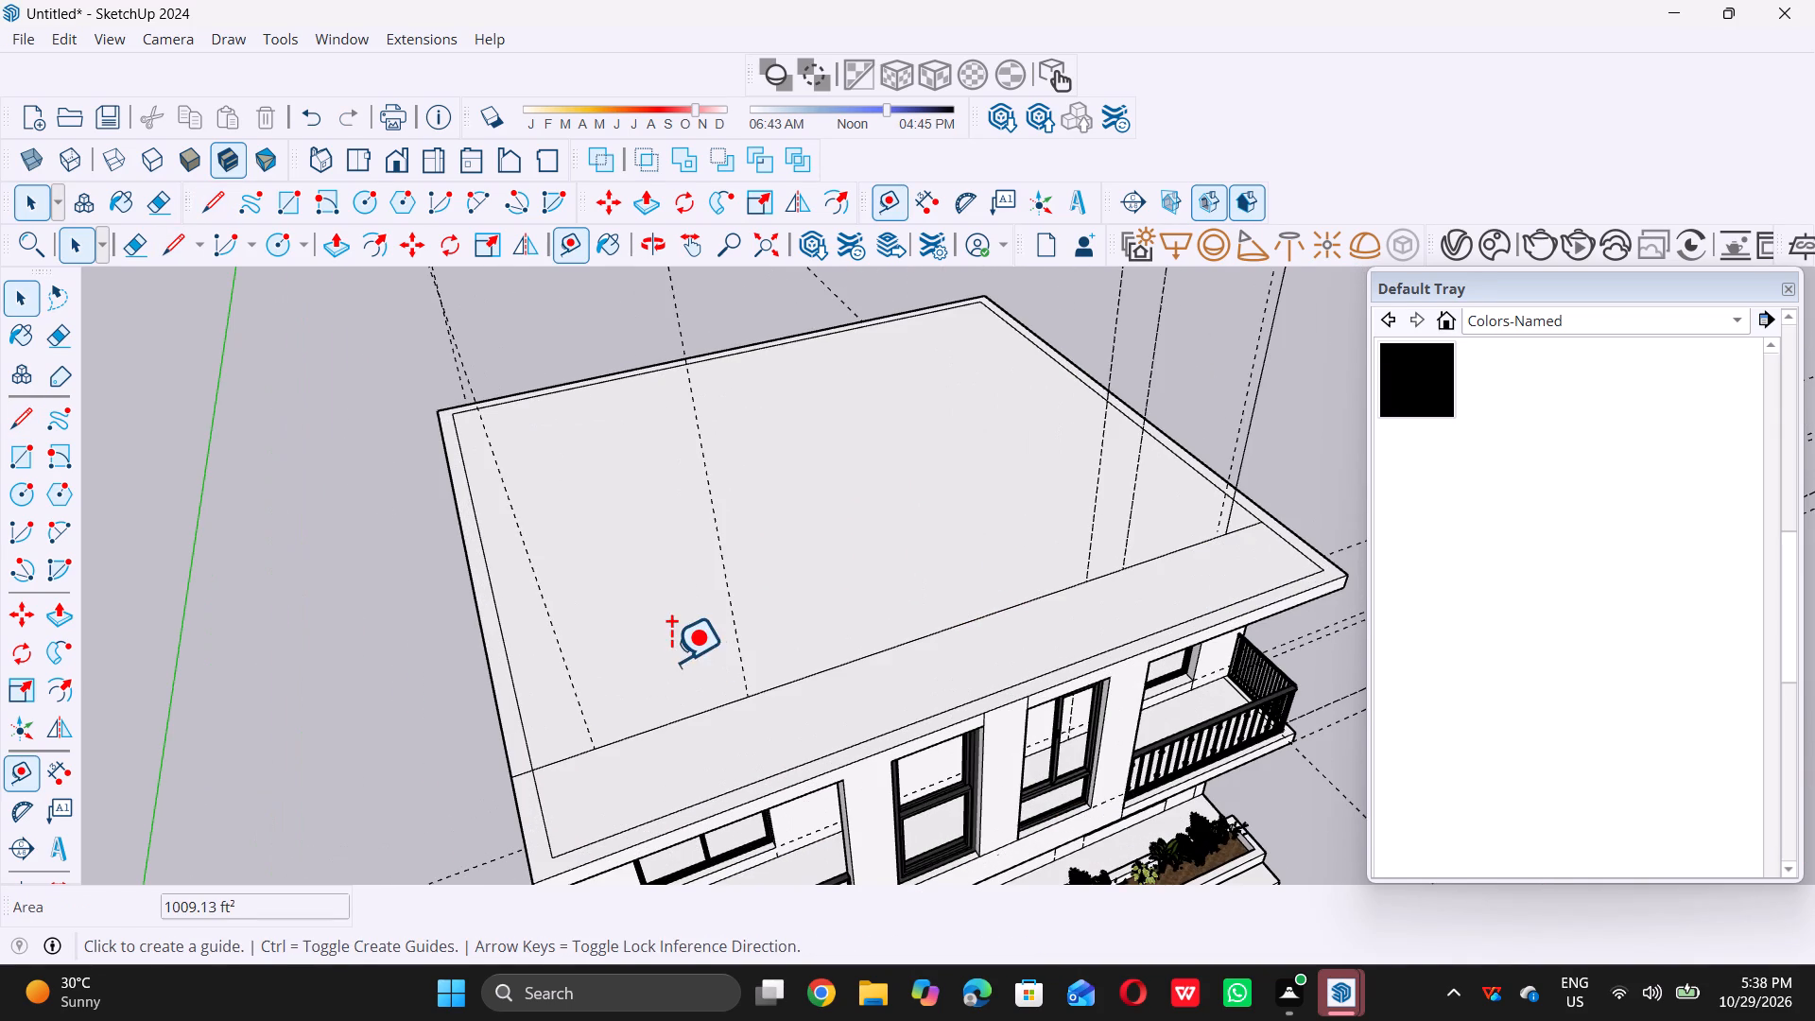
left_click(665, 717)
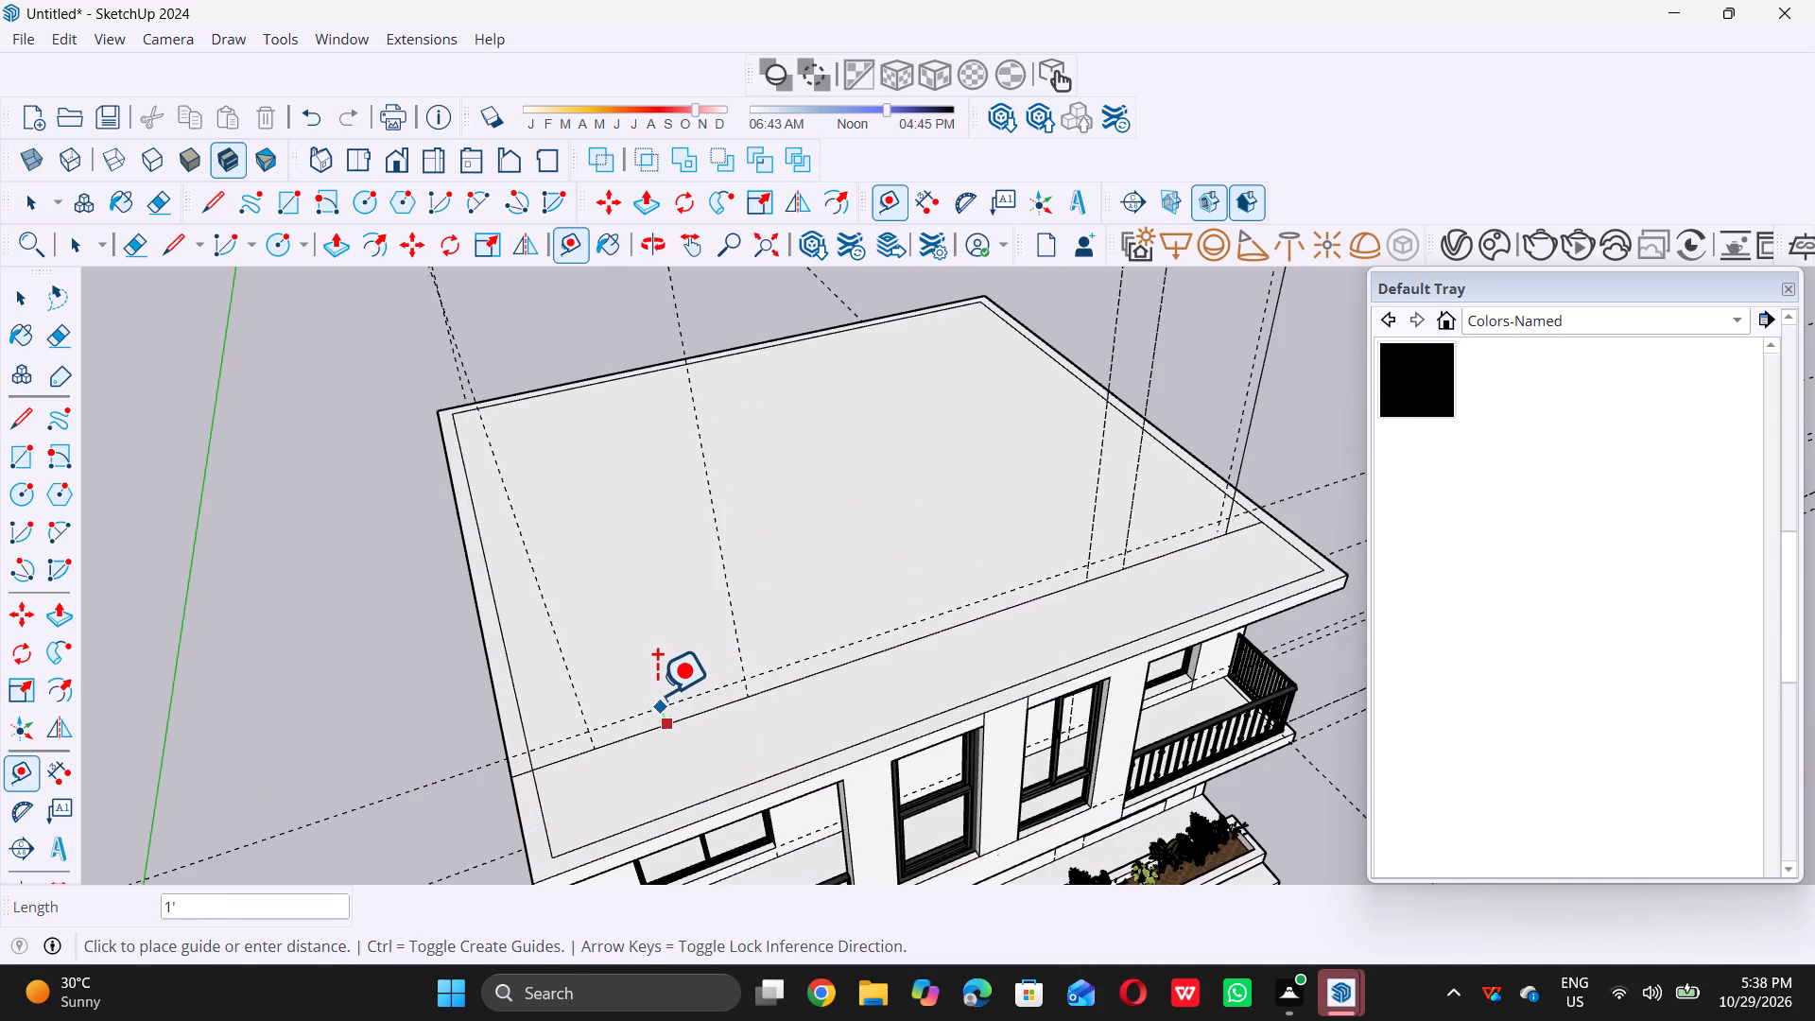
key("9")
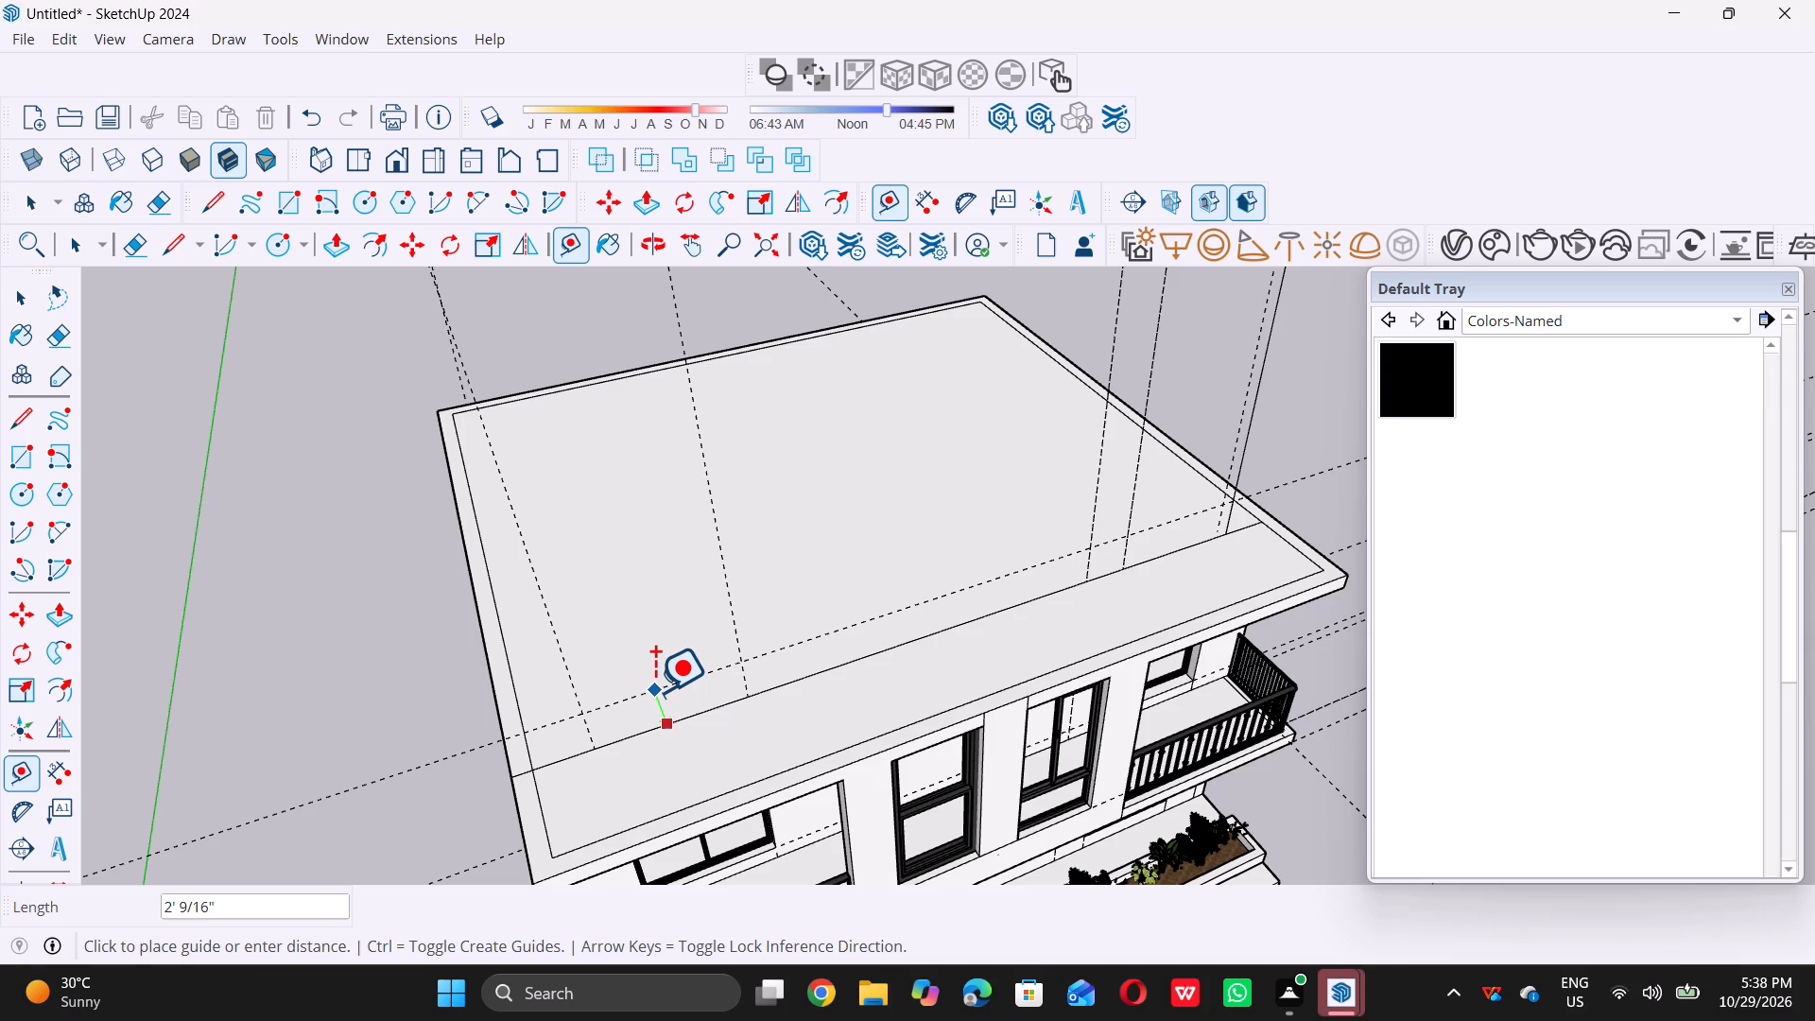
key("shift+quotedbl")
key("Return")
key("space")
Draw a 9" by 36' rectangle between the division line and the guide, spanning the roof from outer edge to outer edge.
scroll(771, 598, "down", 1)
middle_click_drag(768, 602, 742, 623)
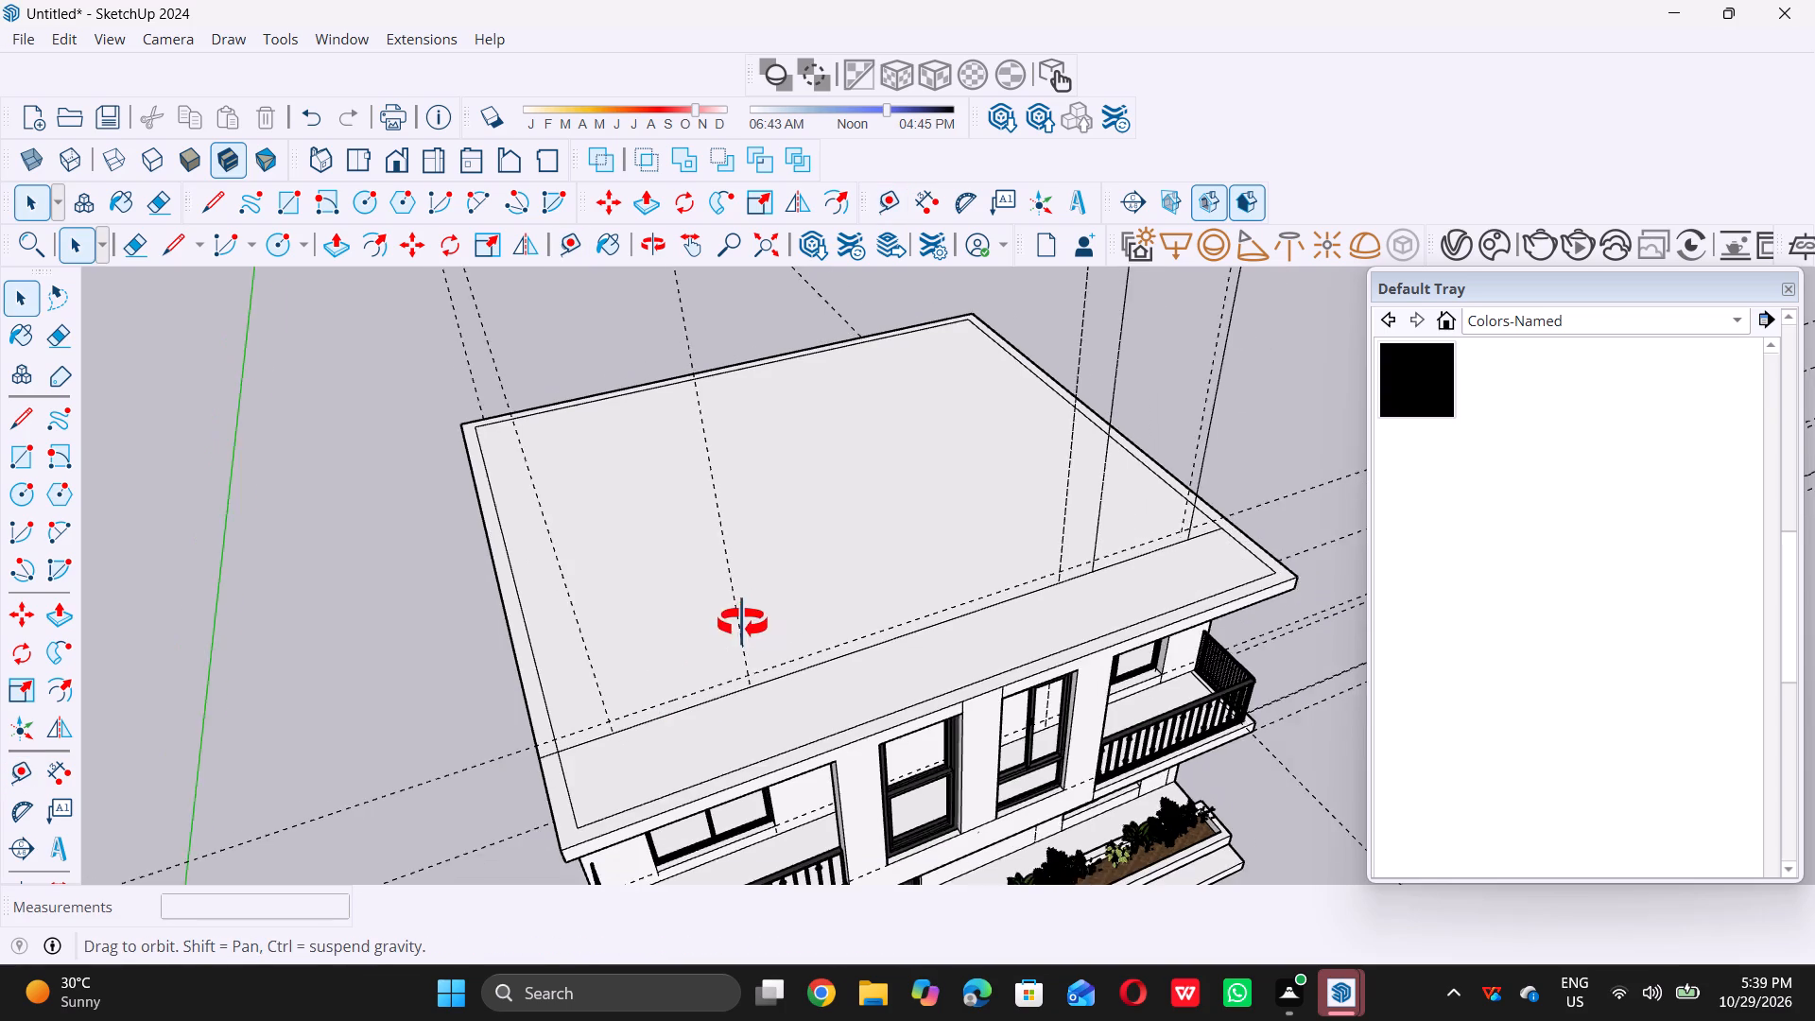
middle_click_drag(742, 623, 717, 646)
scroll(677, 708, "up", 6)
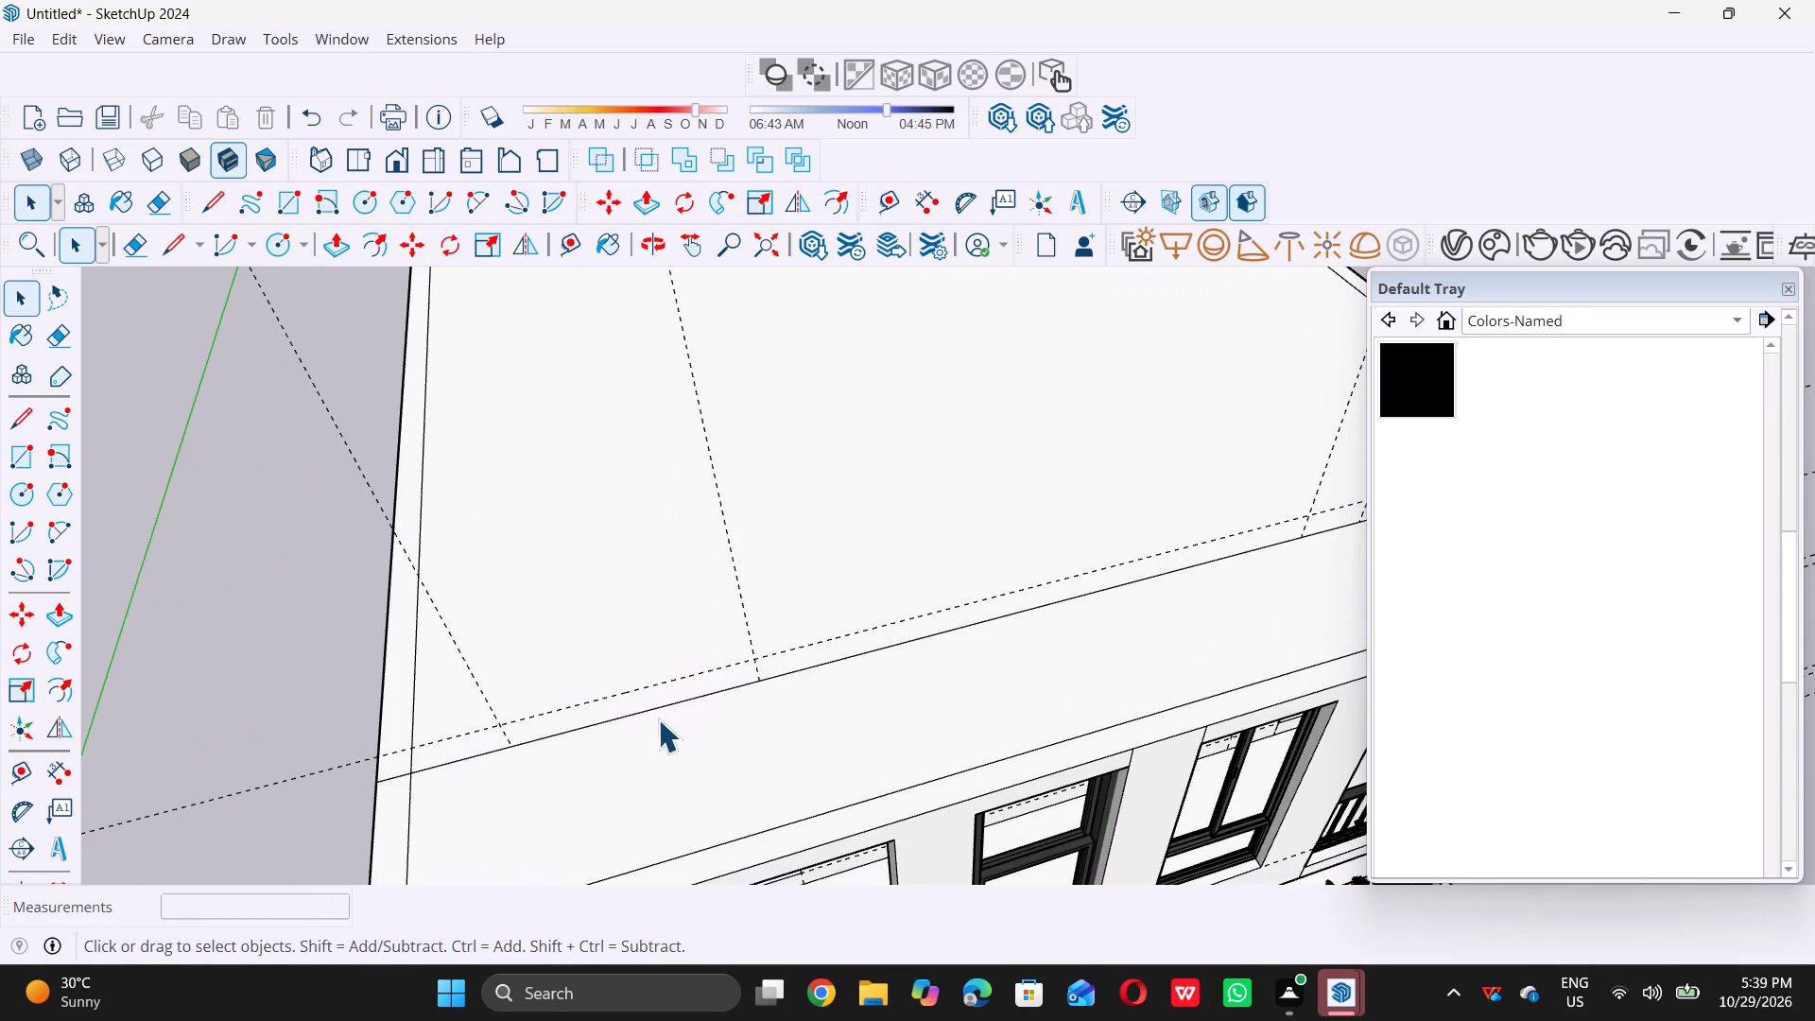
key("r")
triple_click(378, 779)
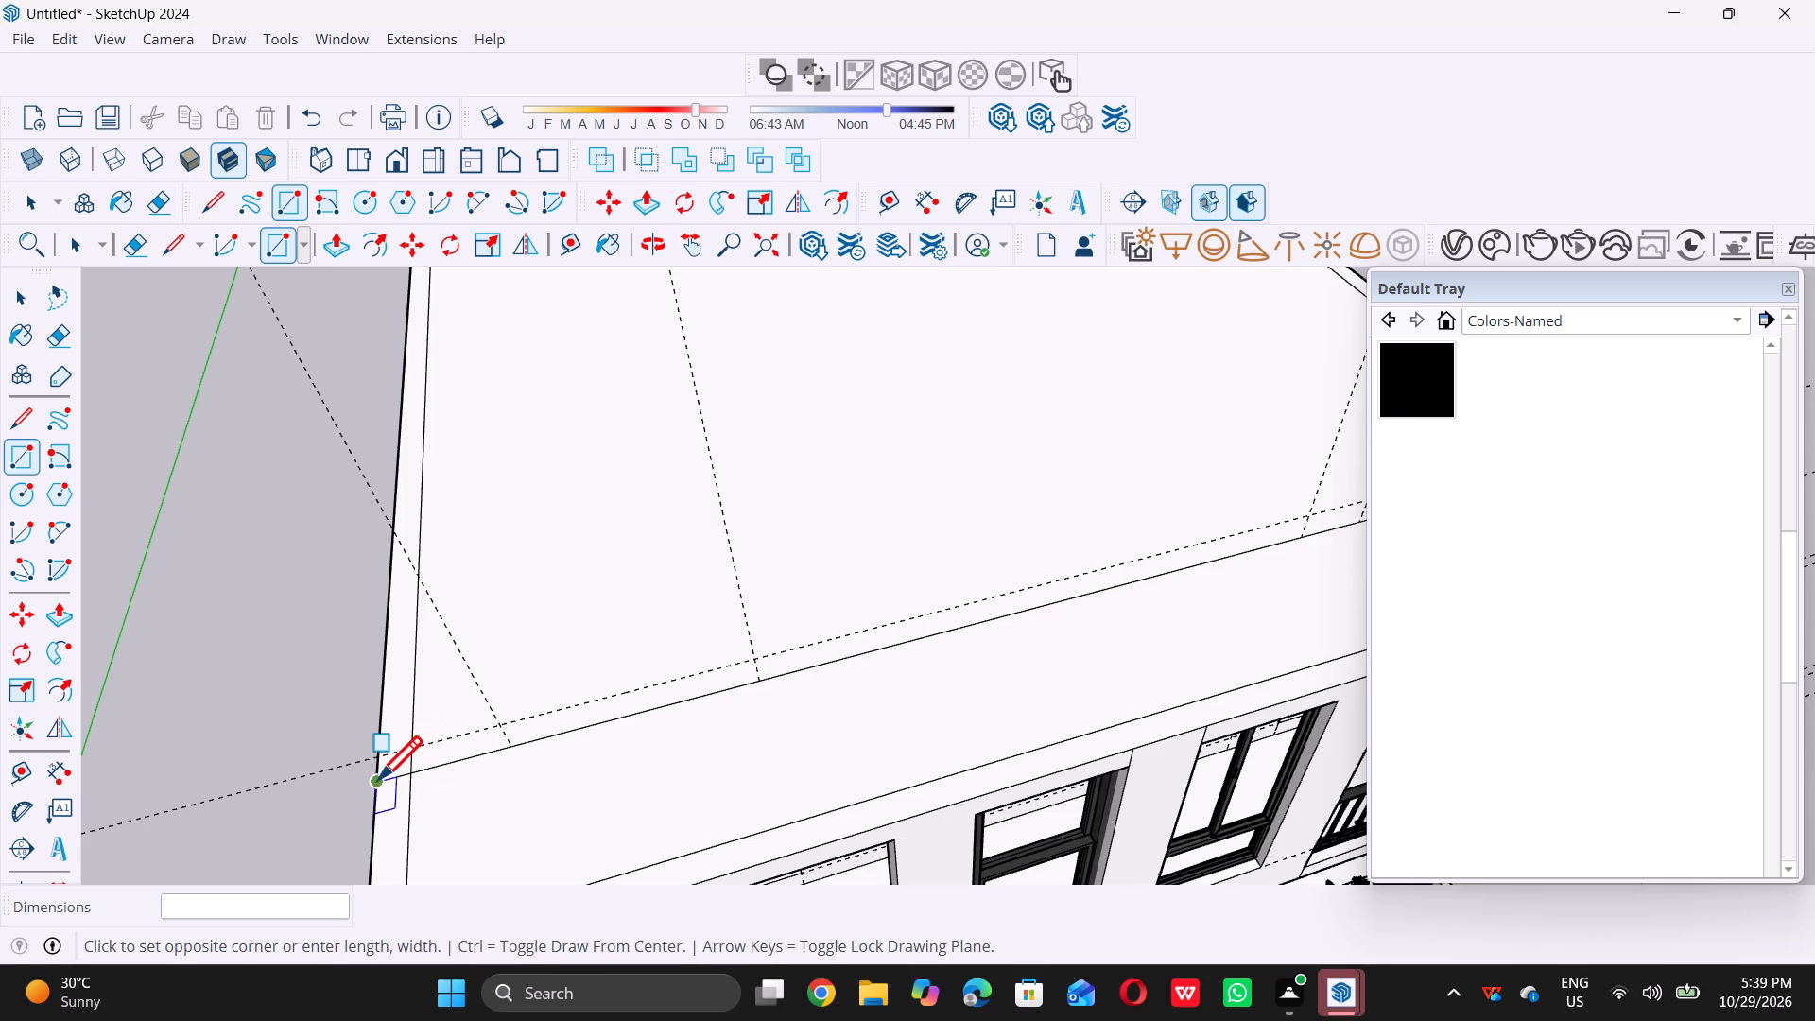
scroll(378, 779, "down", 9)
scroll(1064, 614, "up", 11)
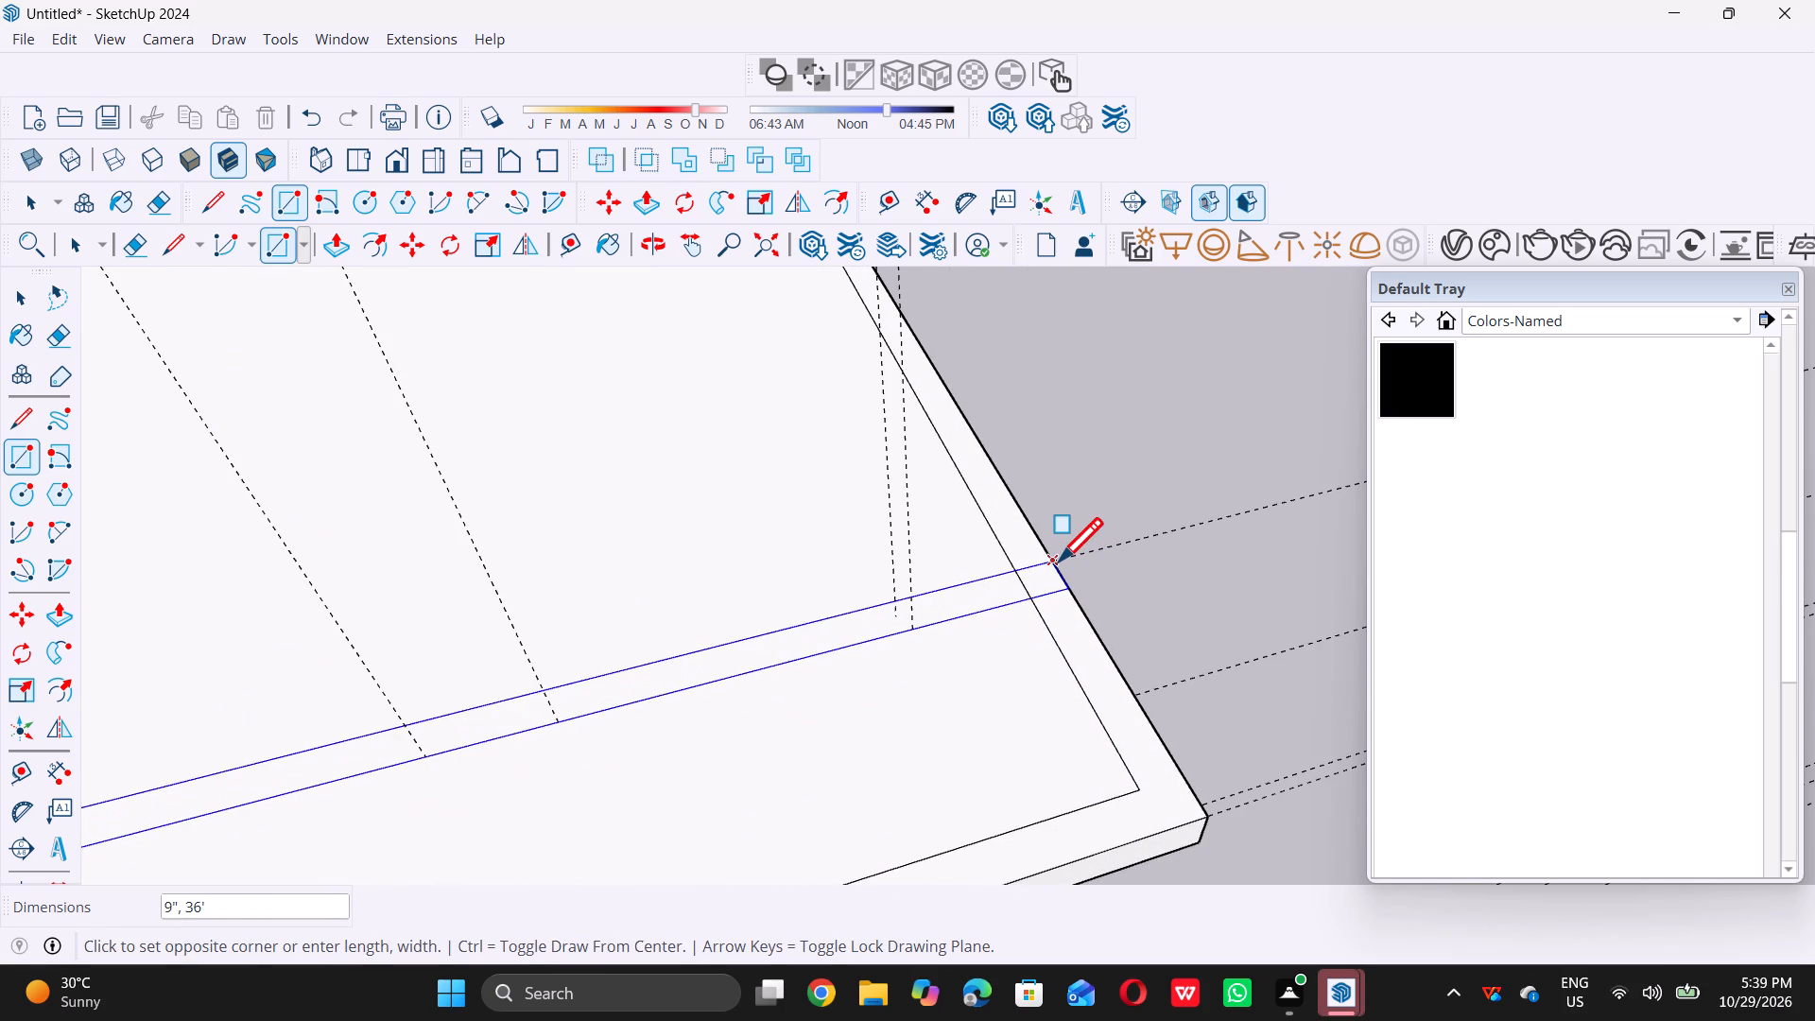
double_click(1058, 559)
key("space")
Erase the rear strip line's overlap across the border and the inner border segment inside the strip, at the end where the rectangle started.
scroll(1109, 588, "down", 9)
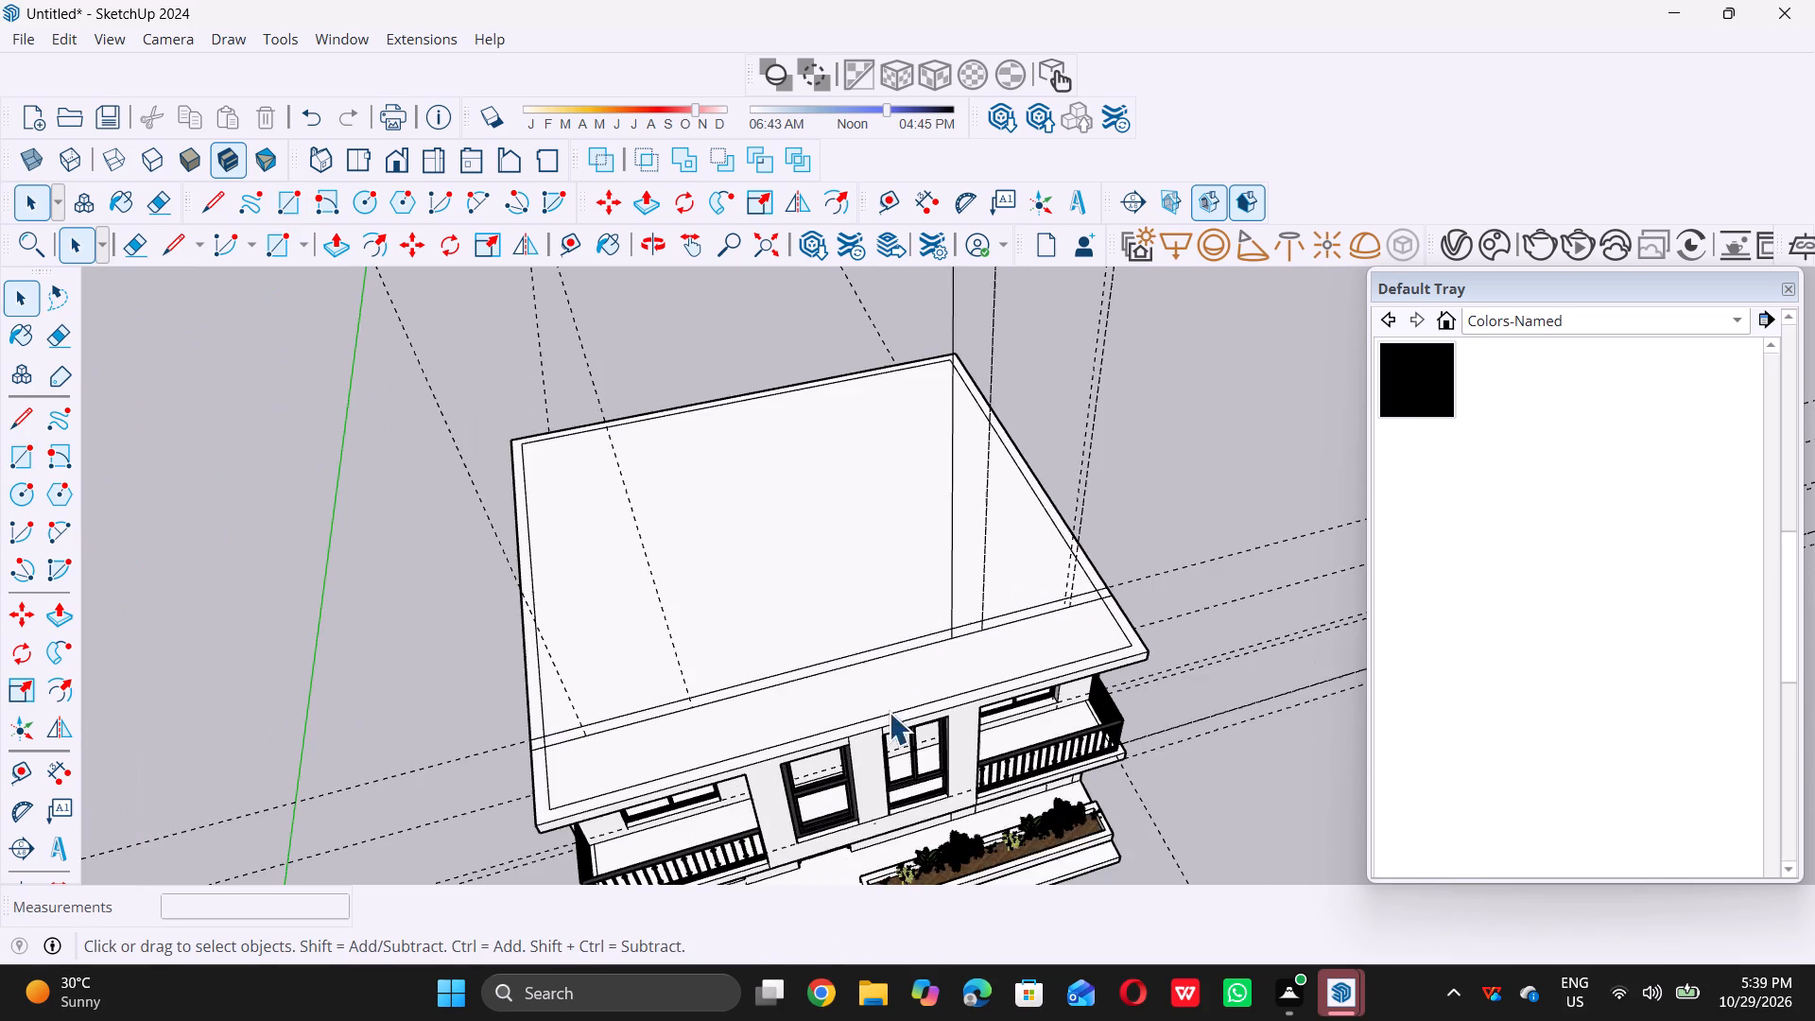
scroll(578, 788, "up", 10)
key("e")
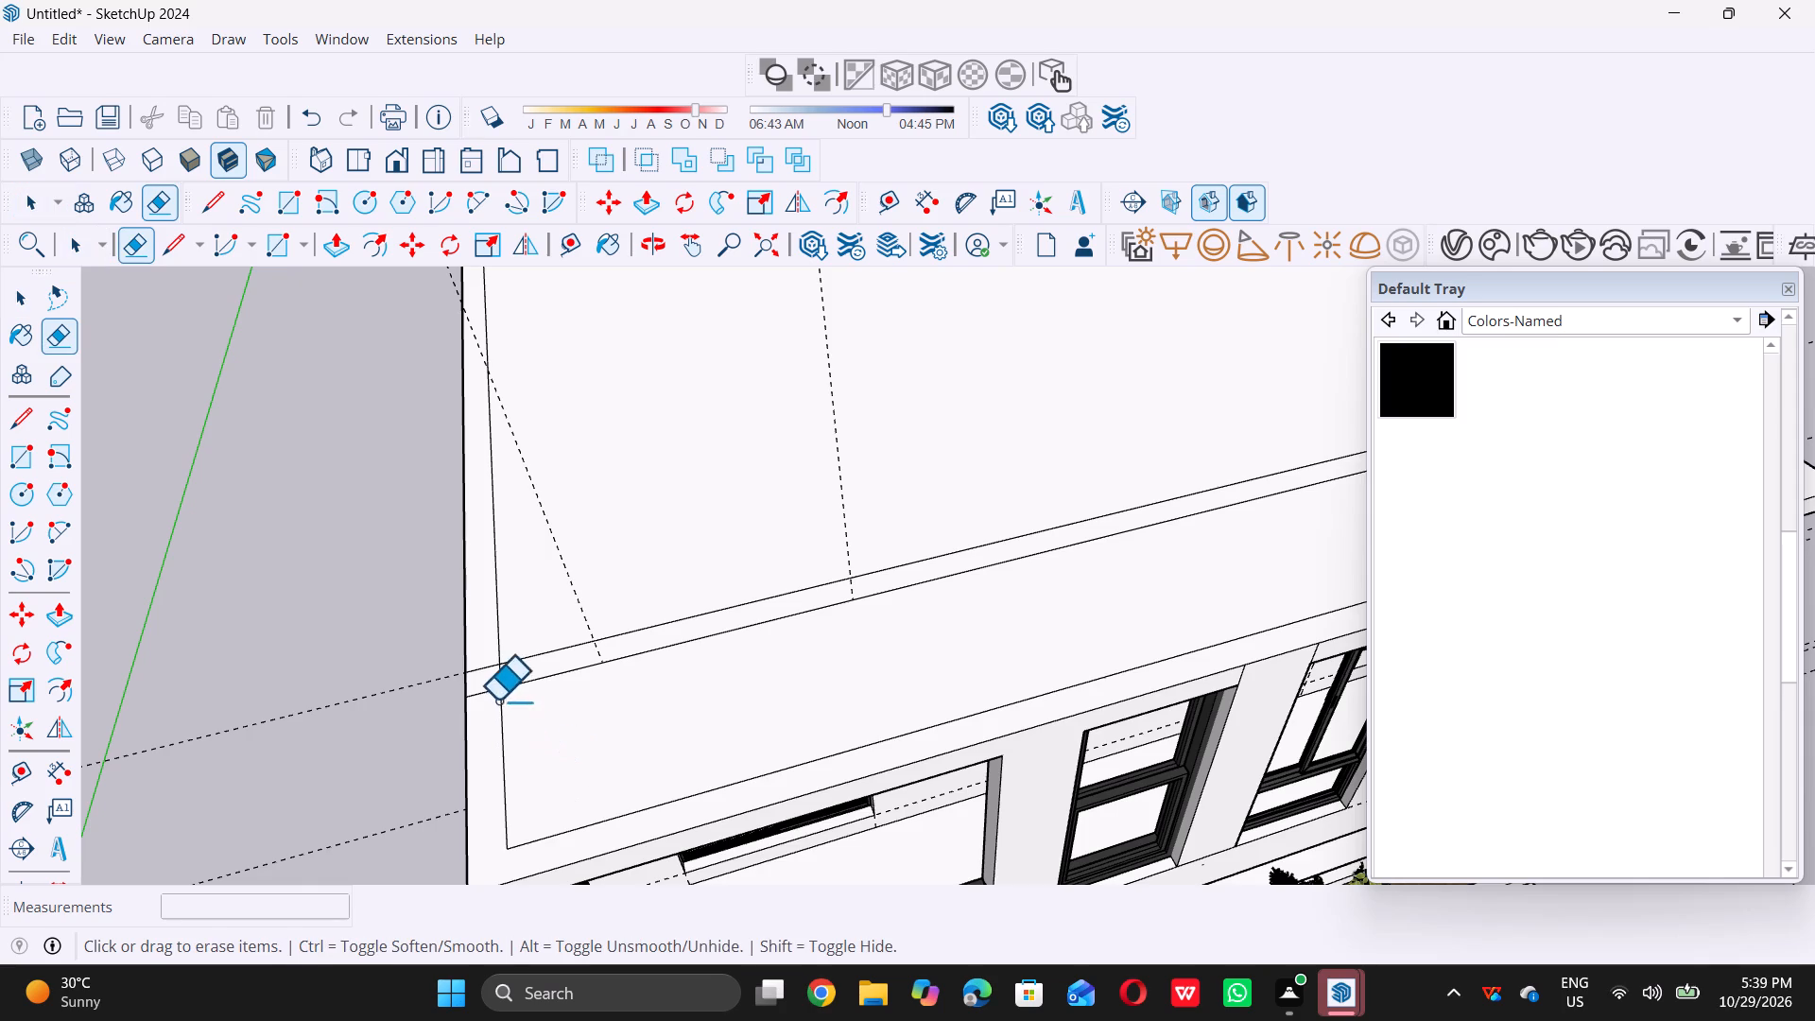
scroll(497, 688, "up", 8)
double_click(485, 666)
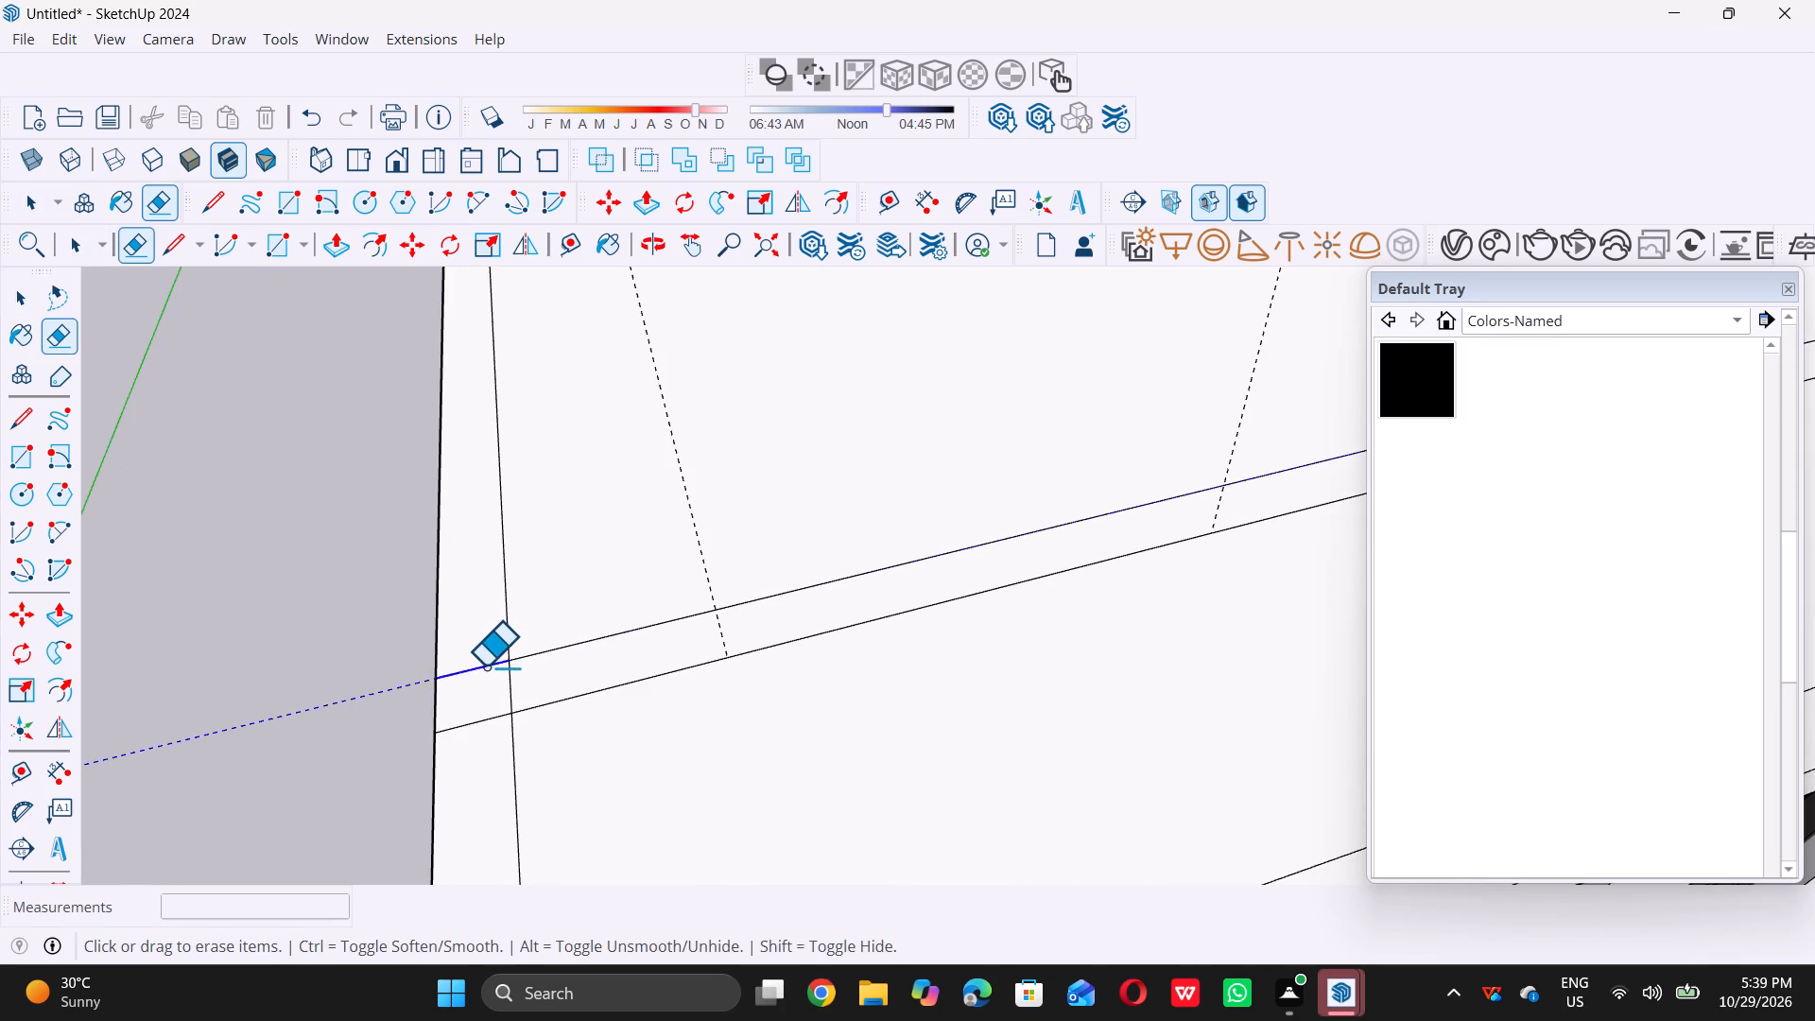
double_click(505, 684)
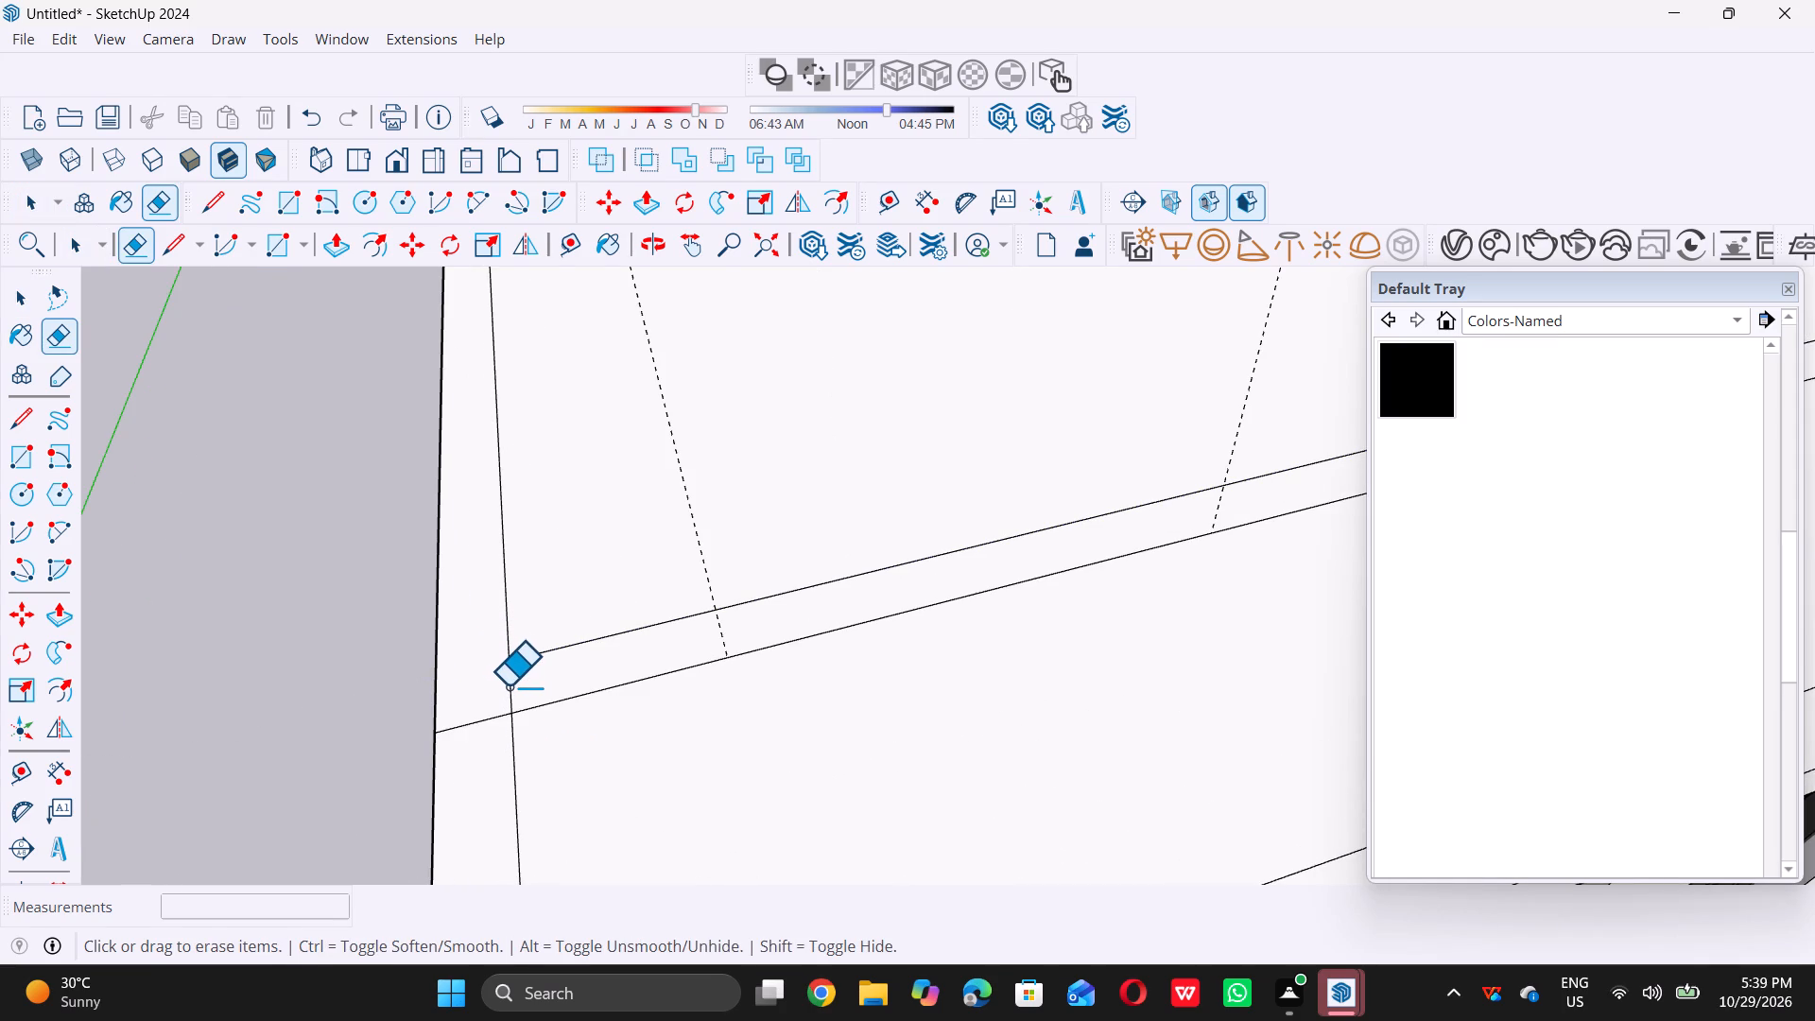
double_click(509, 685)
Erase the matching overlap line and inner border segment at the opposite end of the strip to join it to the border.
scroll(479, 696, "down", 20)
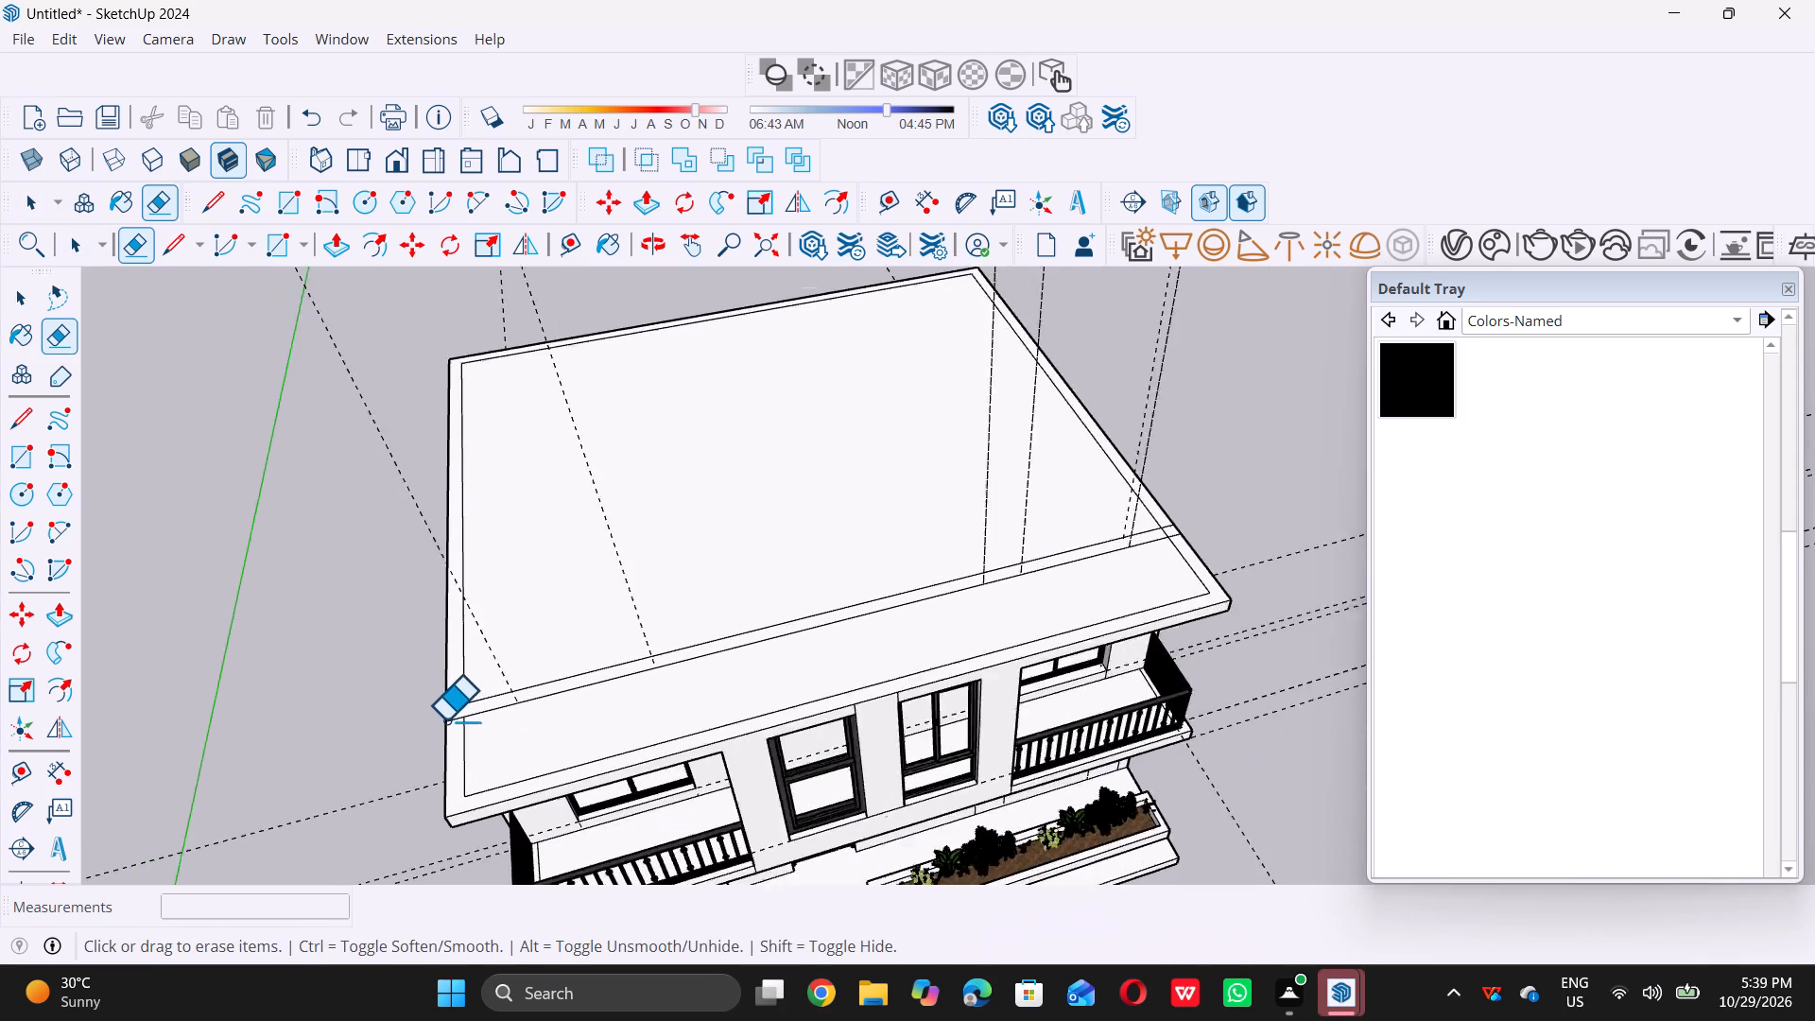
scroll(1083, 563, "up", 13)
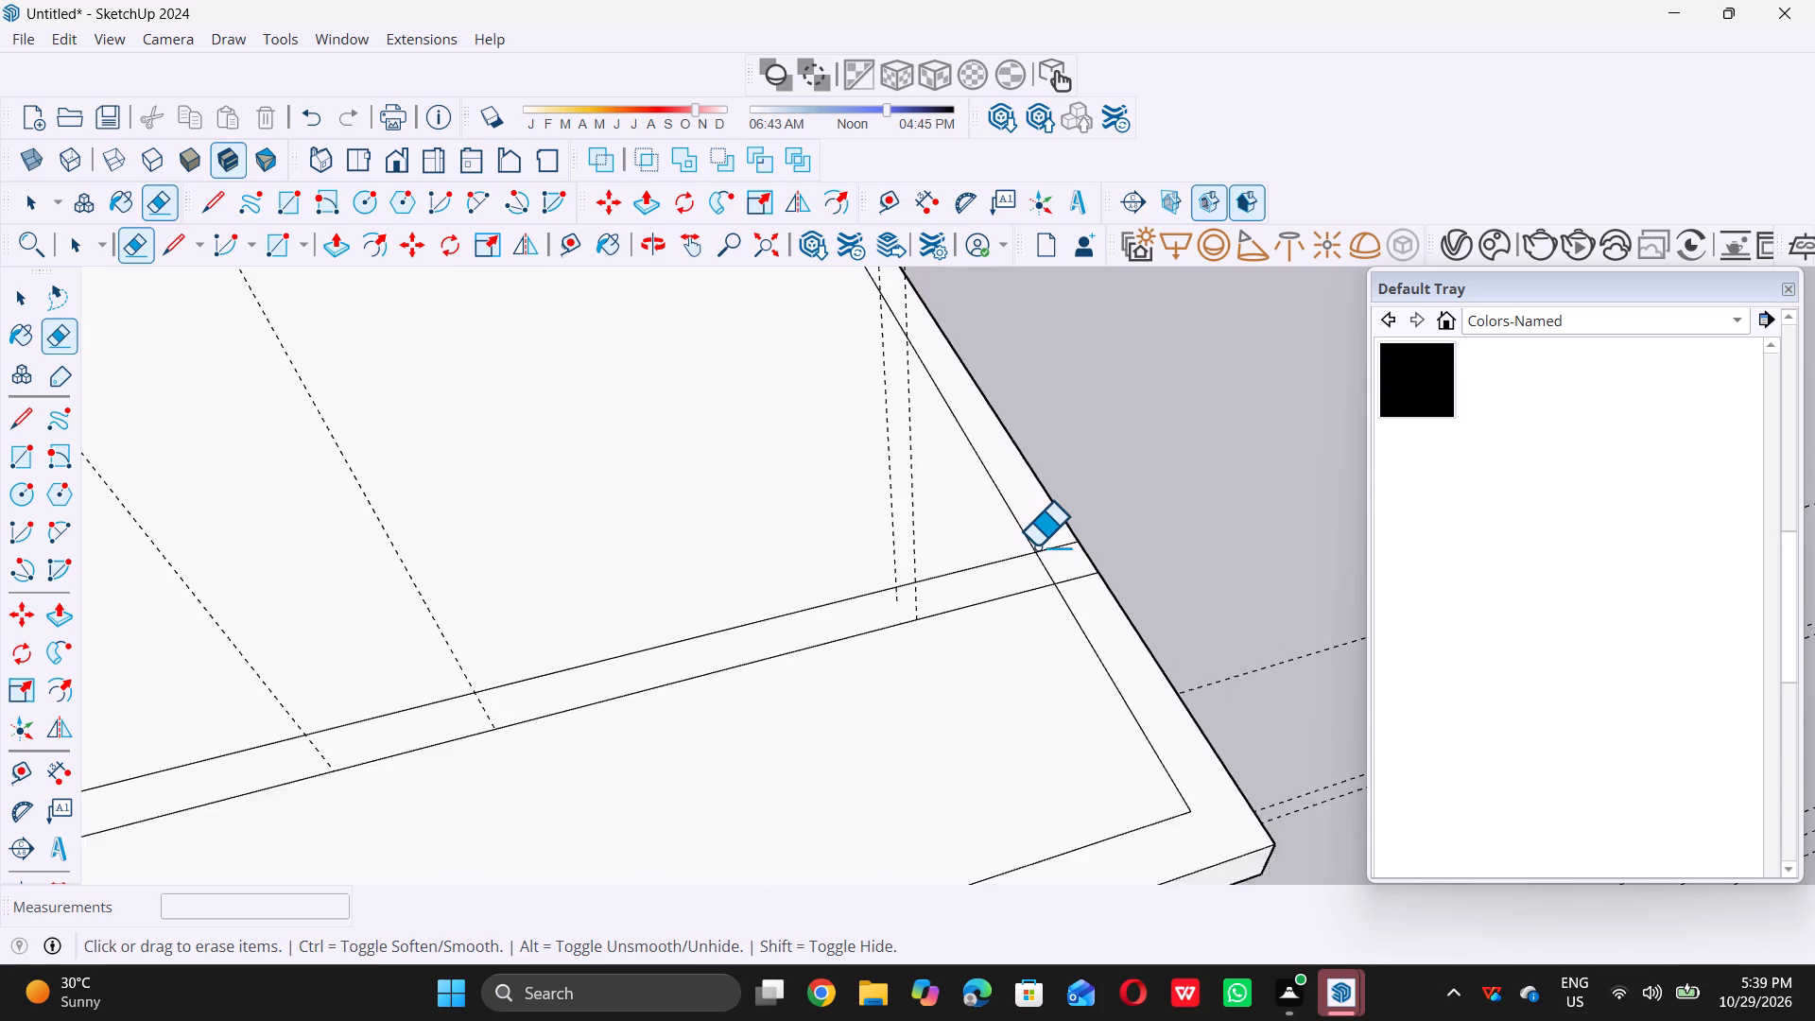
scroll(1036, 545, "up", 3)
double_click(1061, 546)
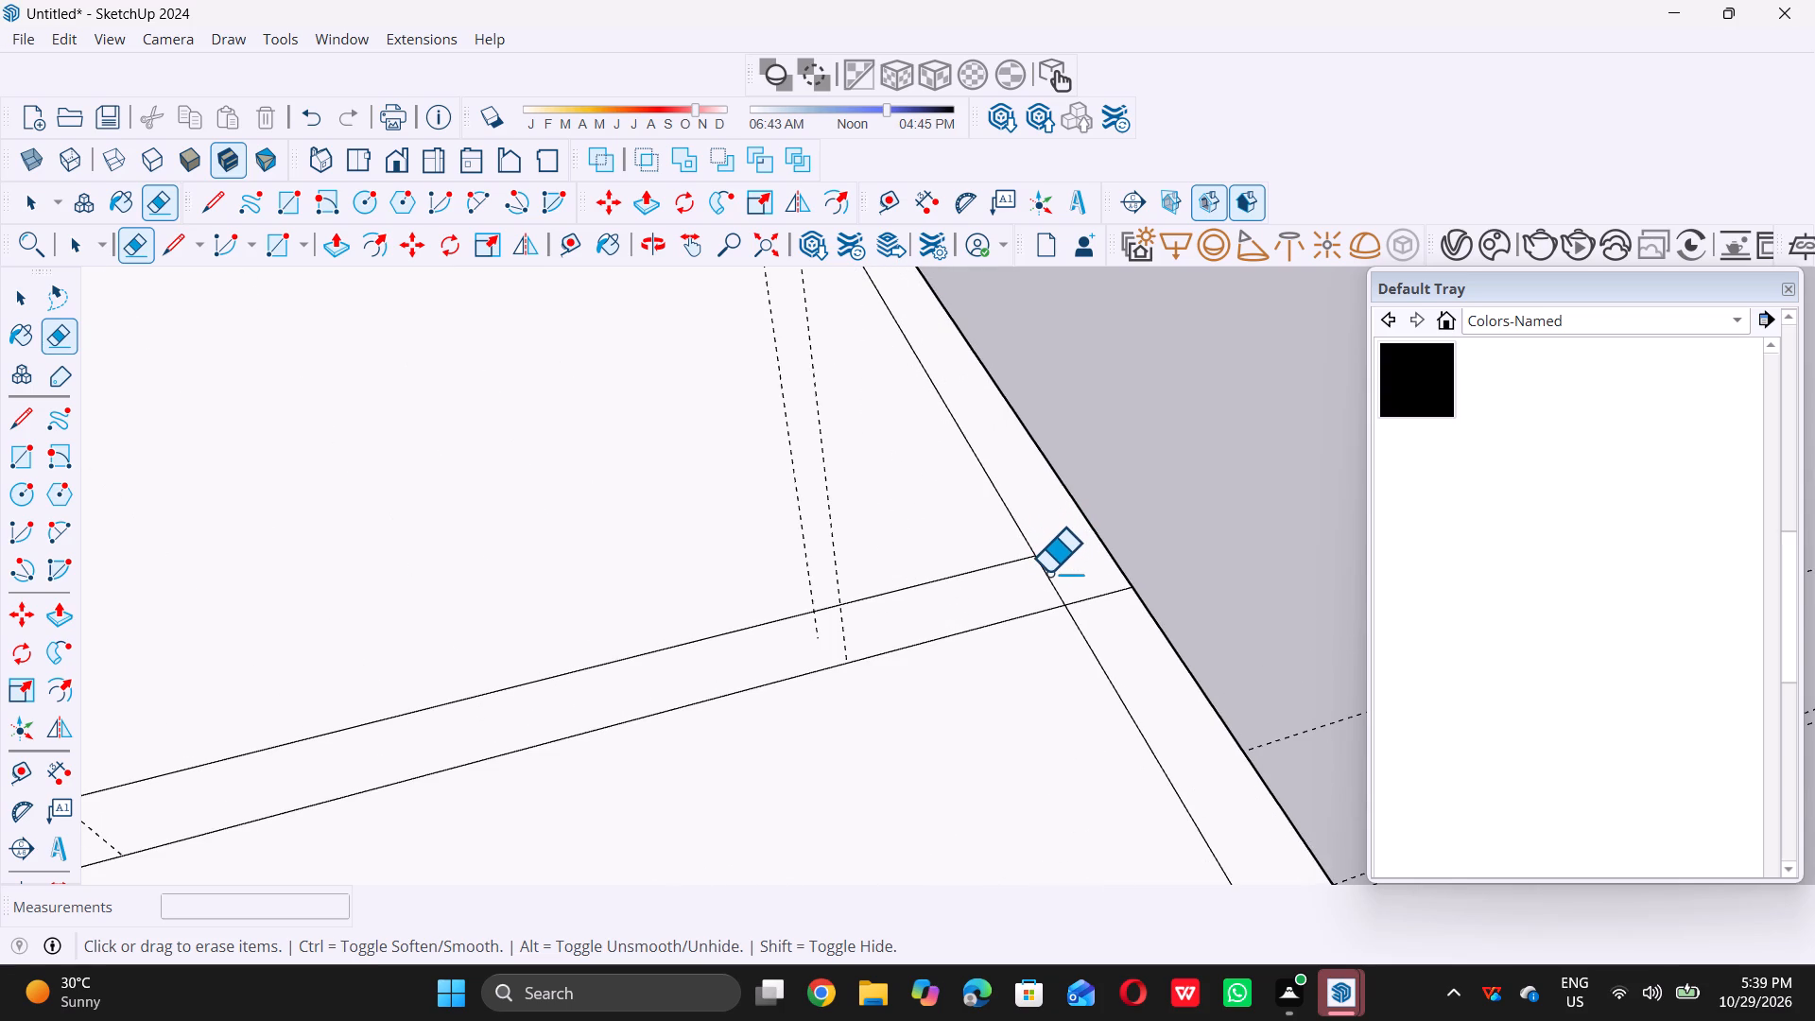
double_click(1048, 572)
key("space")
Push/Pull the joined 9" border face around the main roof area up 10' to raise the upper-storey walls.
scroll(1065, 590, "down", 6)
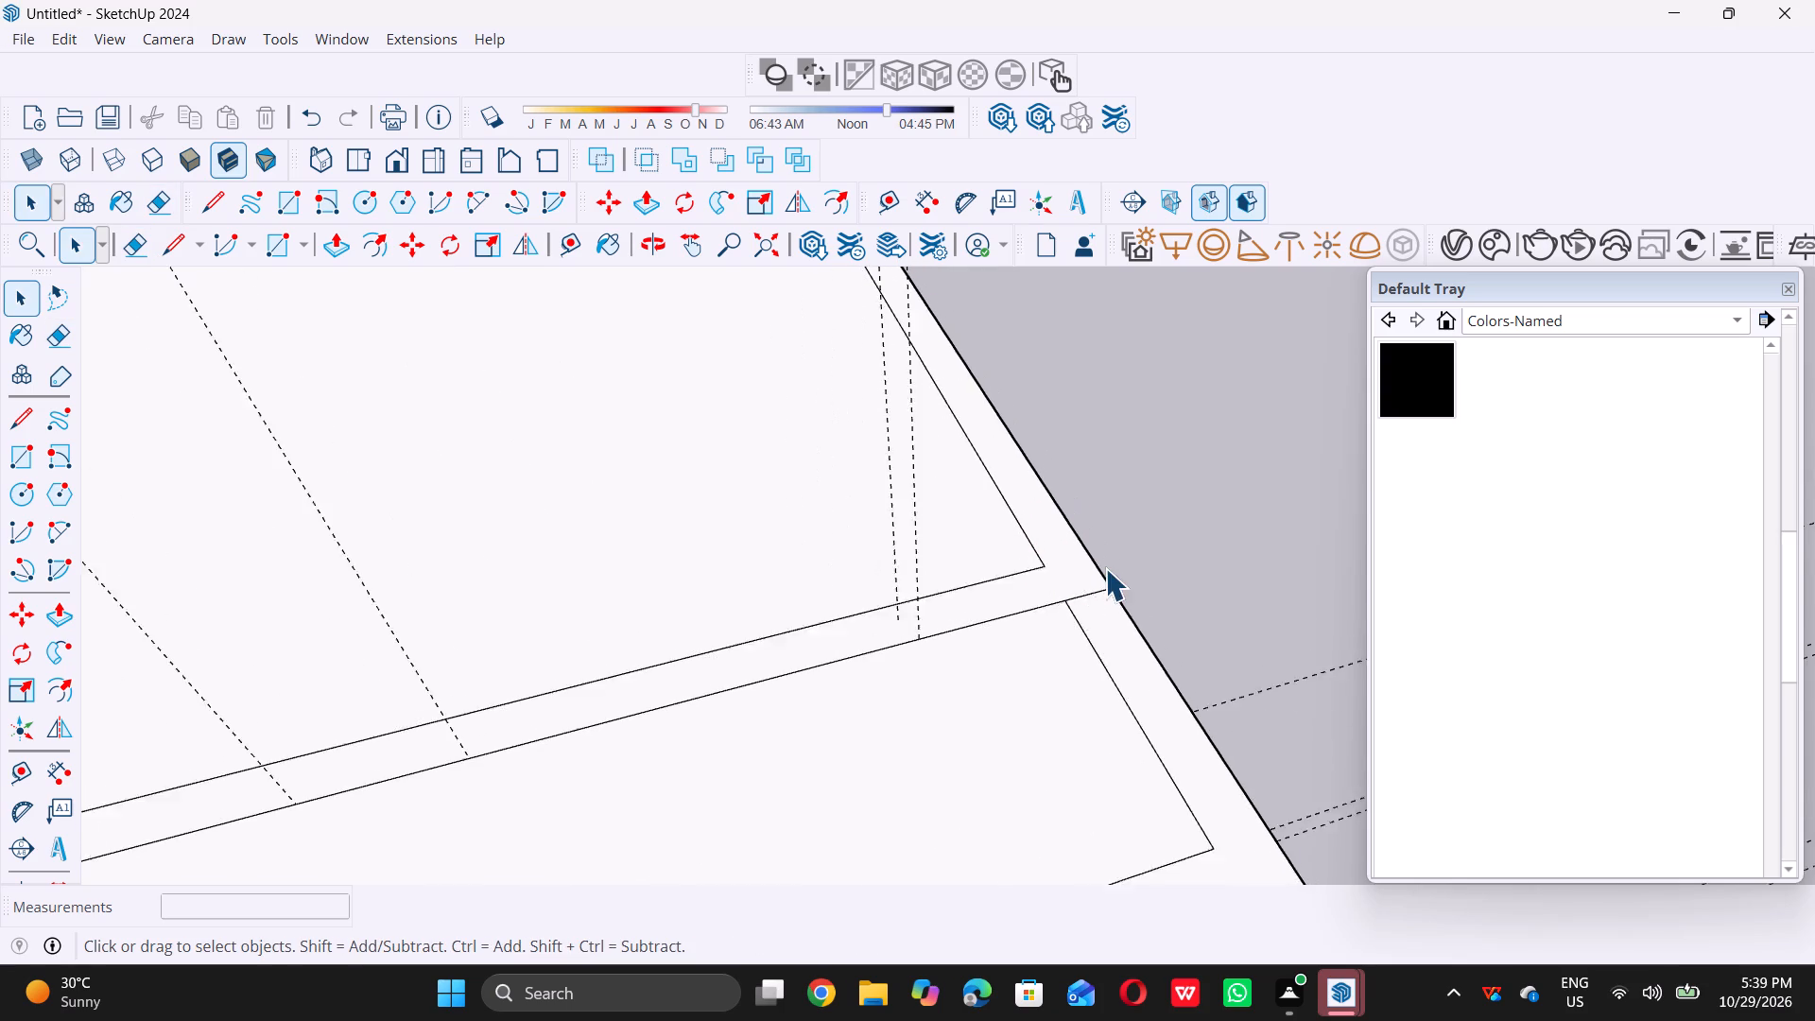
scroll(1105, 568, "down", 19)
middle_click_drag(860, 677, 872, 668)
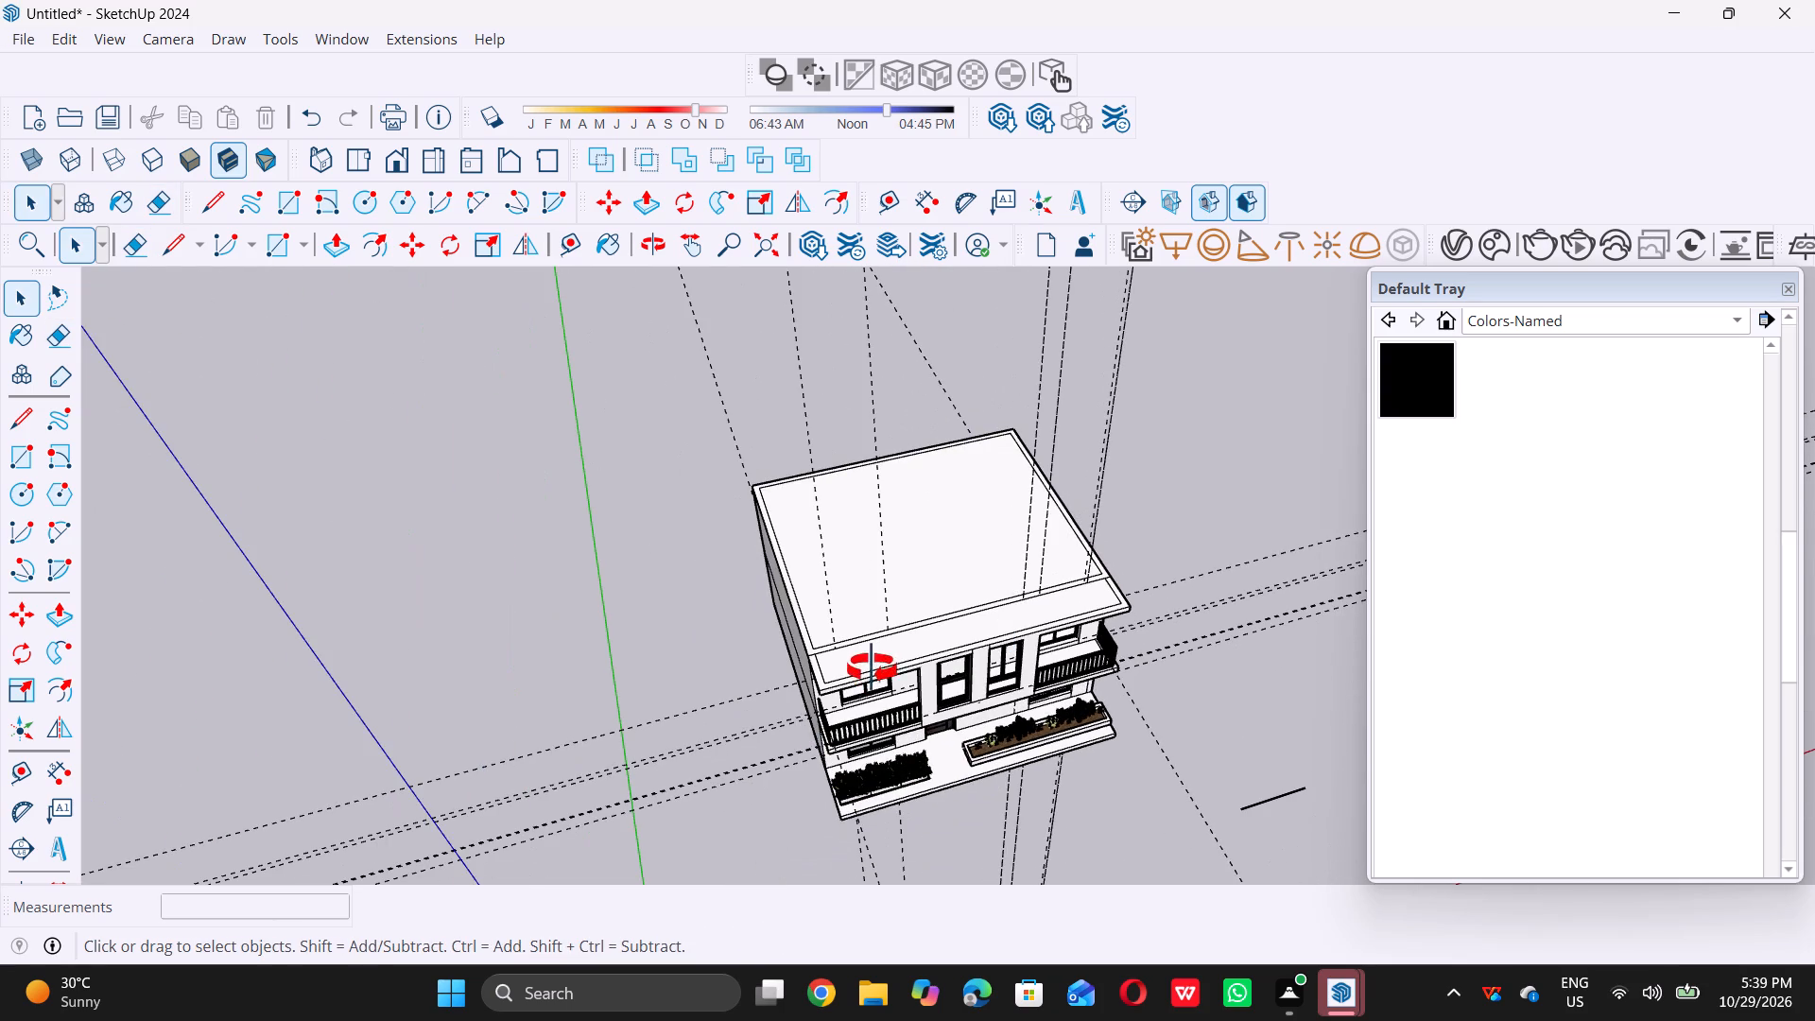
middle_click_drag(872, 668, 946, 618)
scroll(907, 630, "up", 6)
middle_click_drag(832, 675, 834, 660)
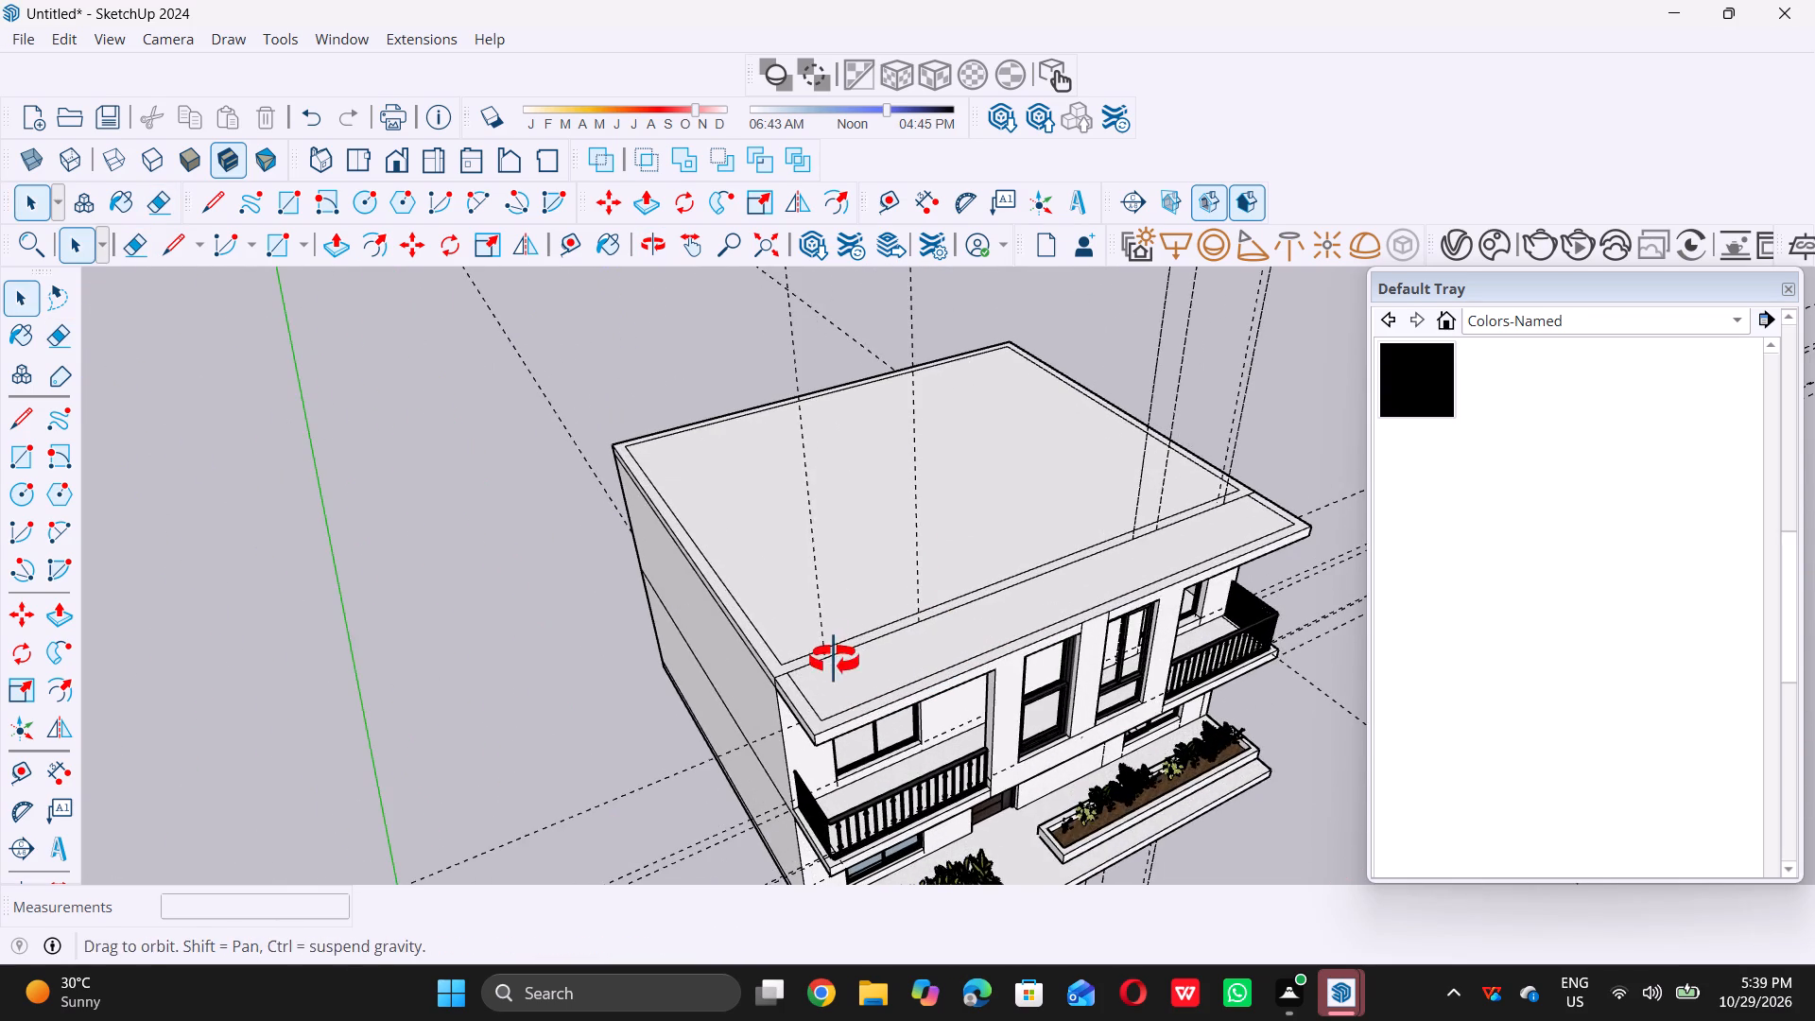
middle_click_drag(834, 660, 838, 648)
scroll(835, 649, "up", 10)
scroll(740, 661, "up", 5)
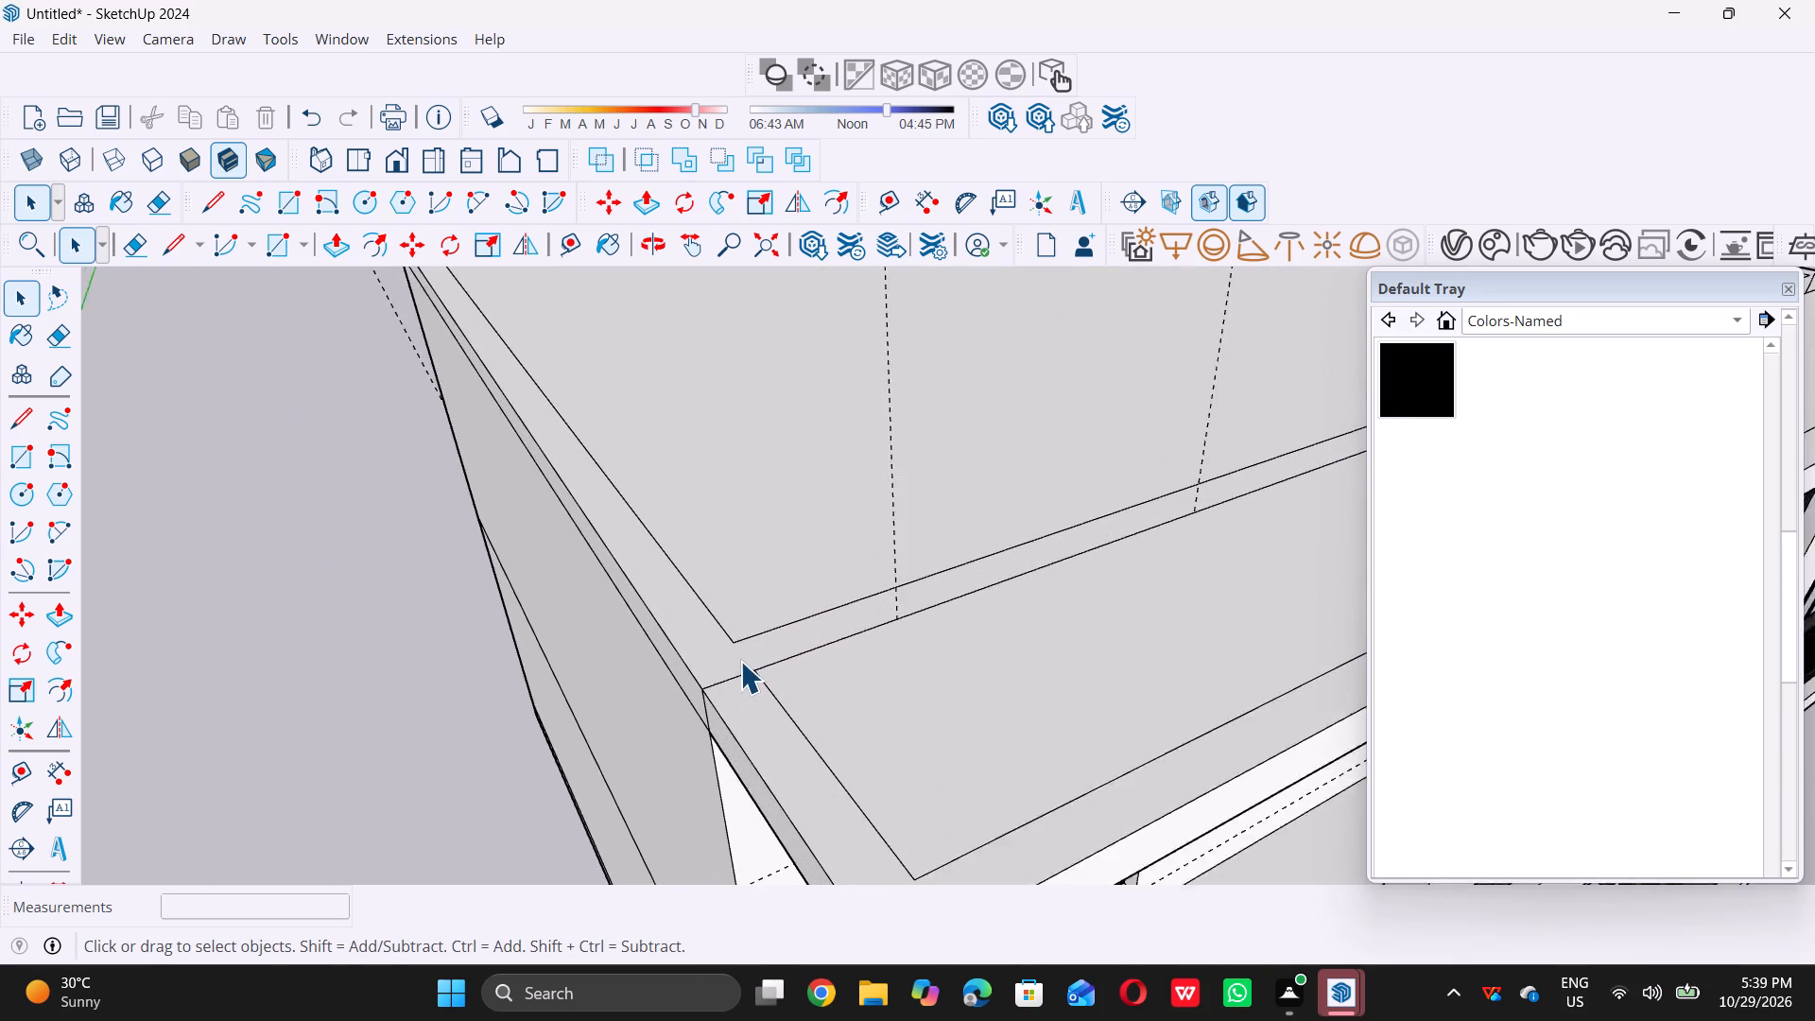
scroll(740, 661, "up", 5)
double_click(740, 661)
key("p")
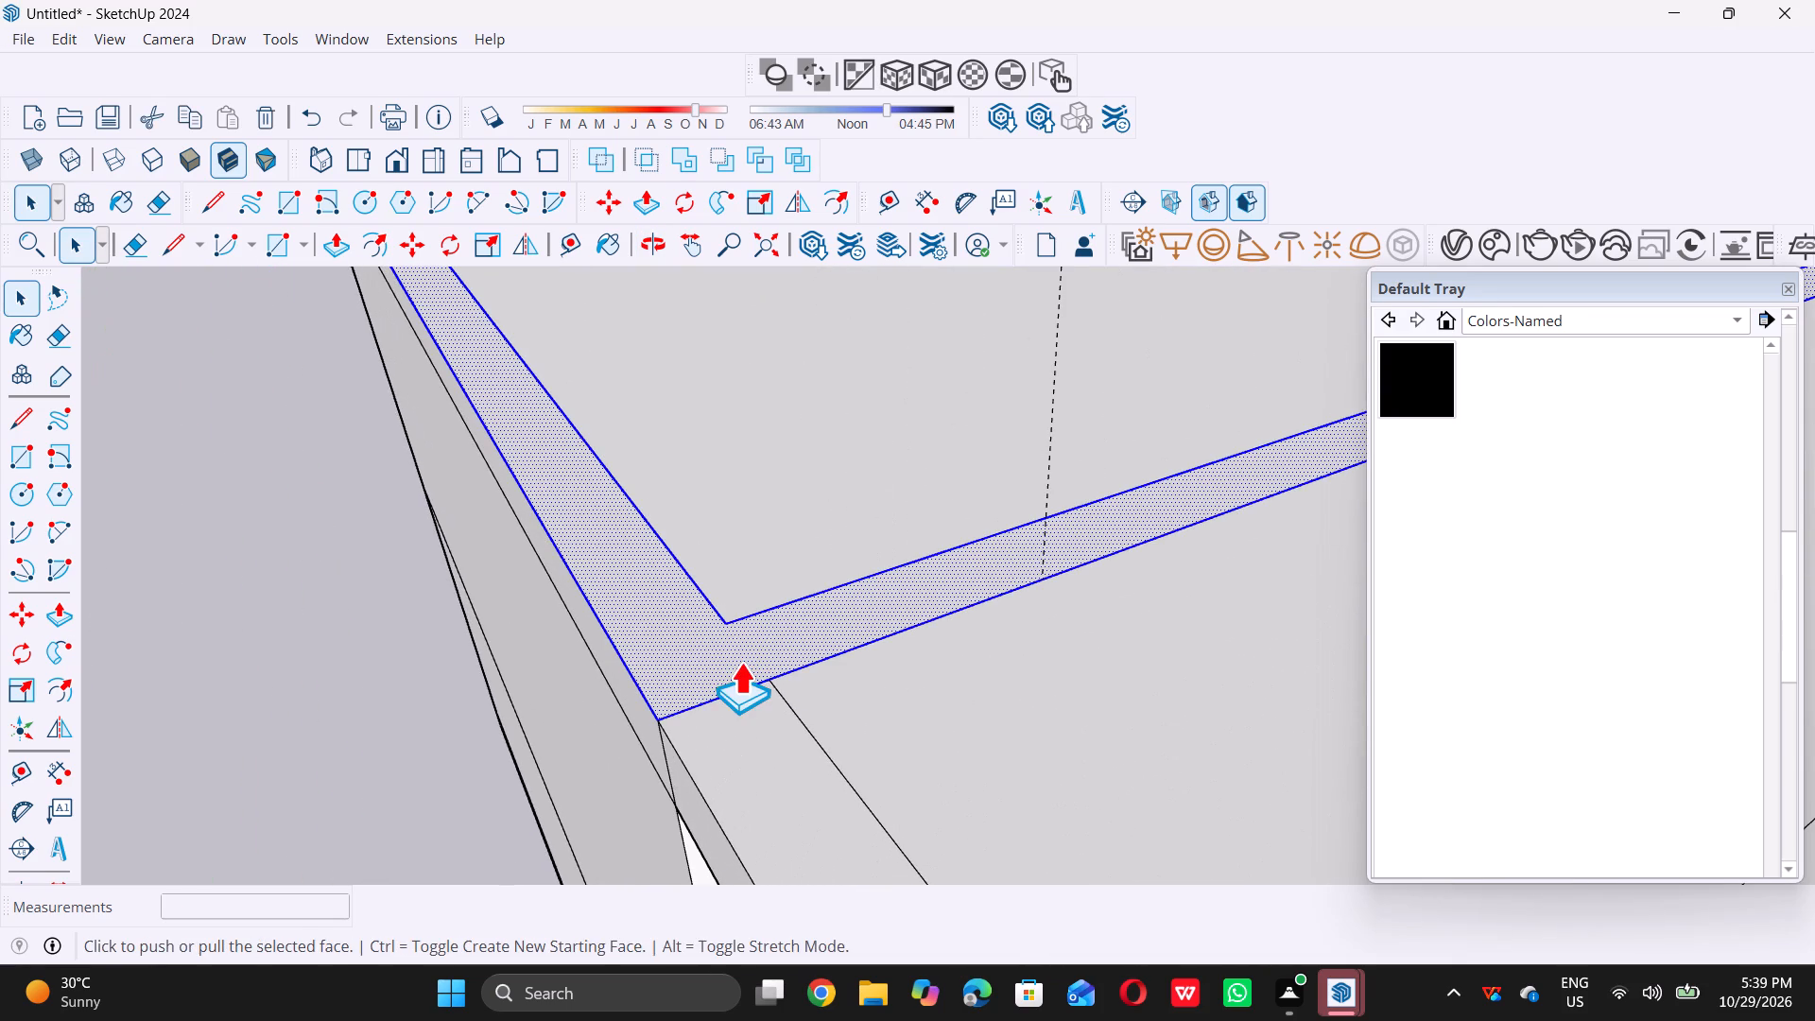
double_click(736, 639)
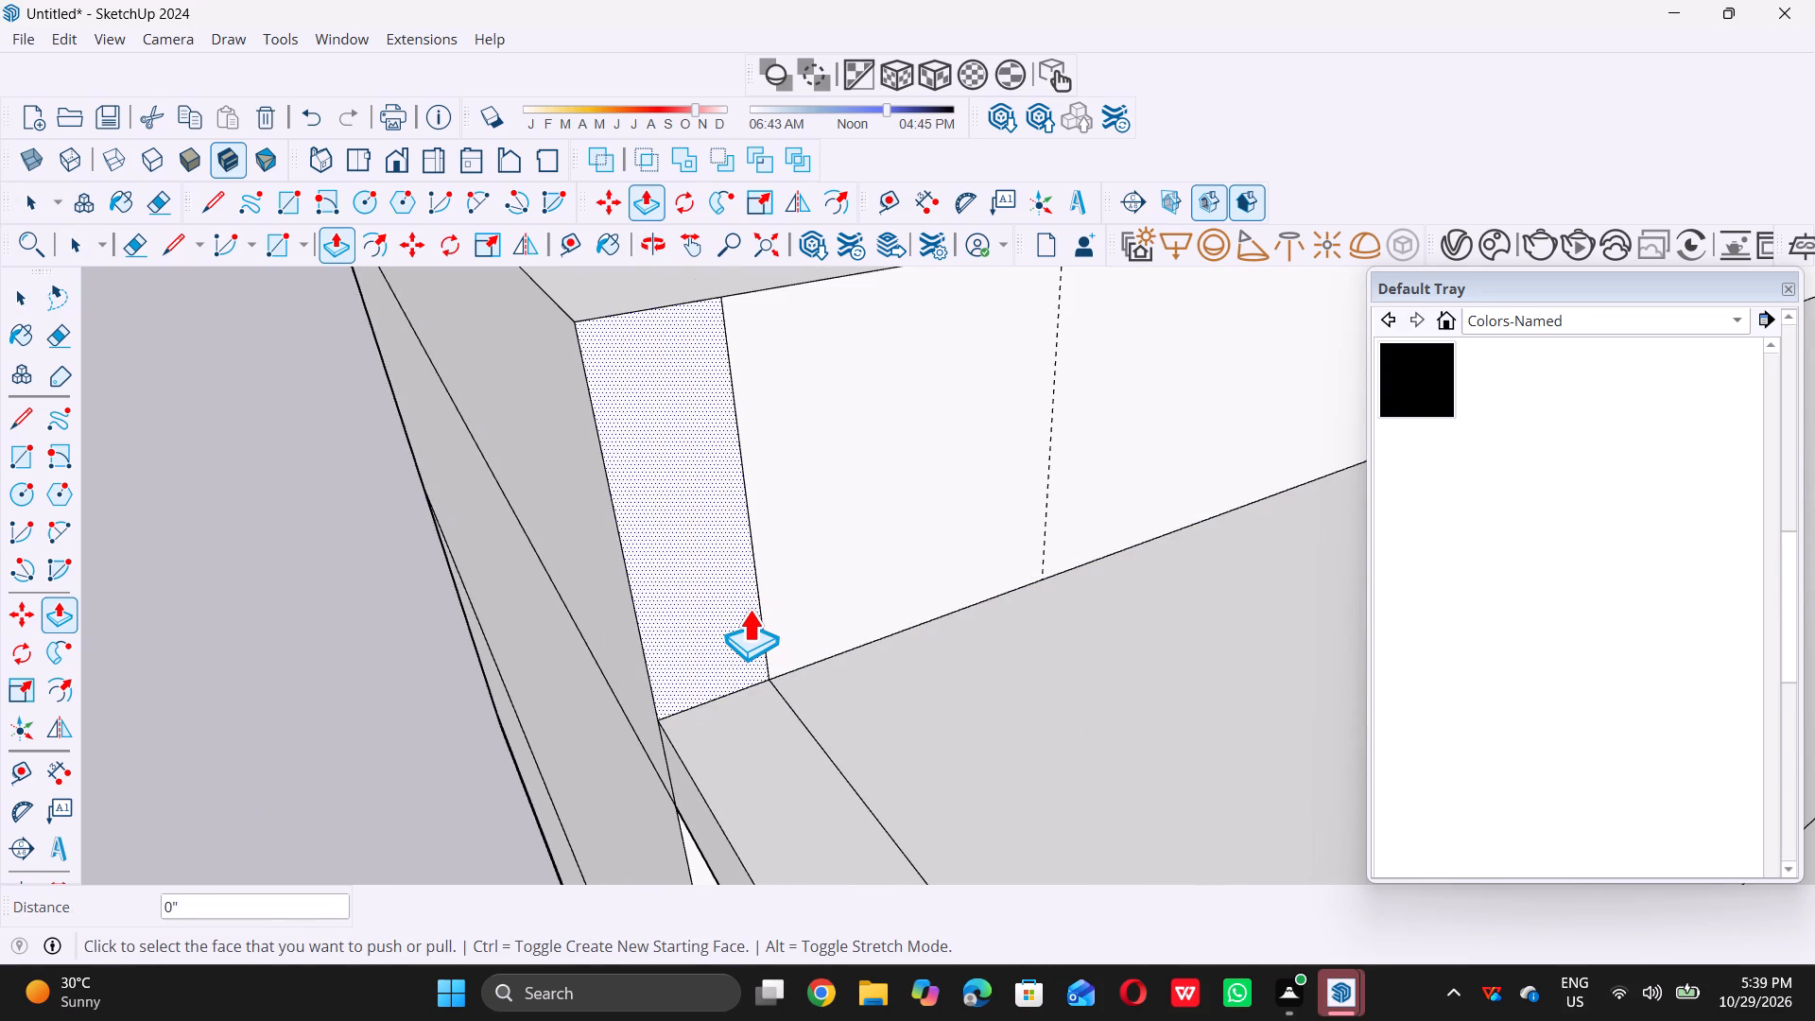
key("ctrl+z")
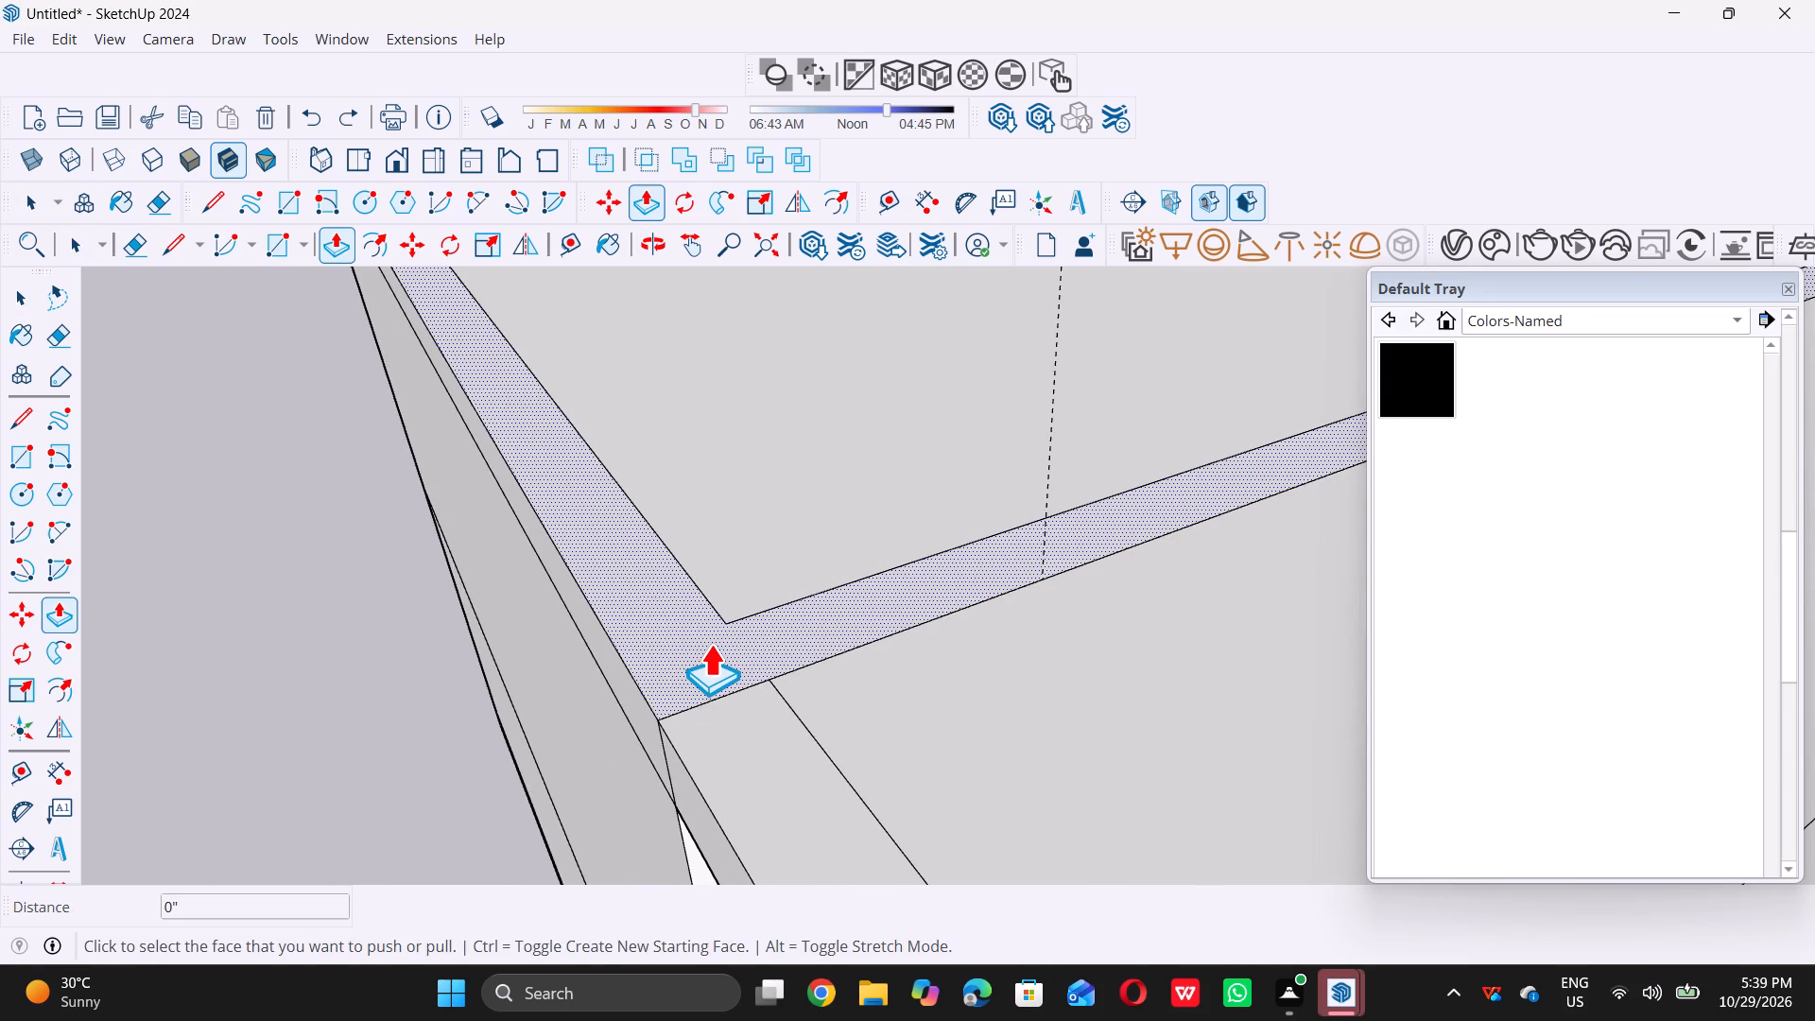
left_click(710, 644)
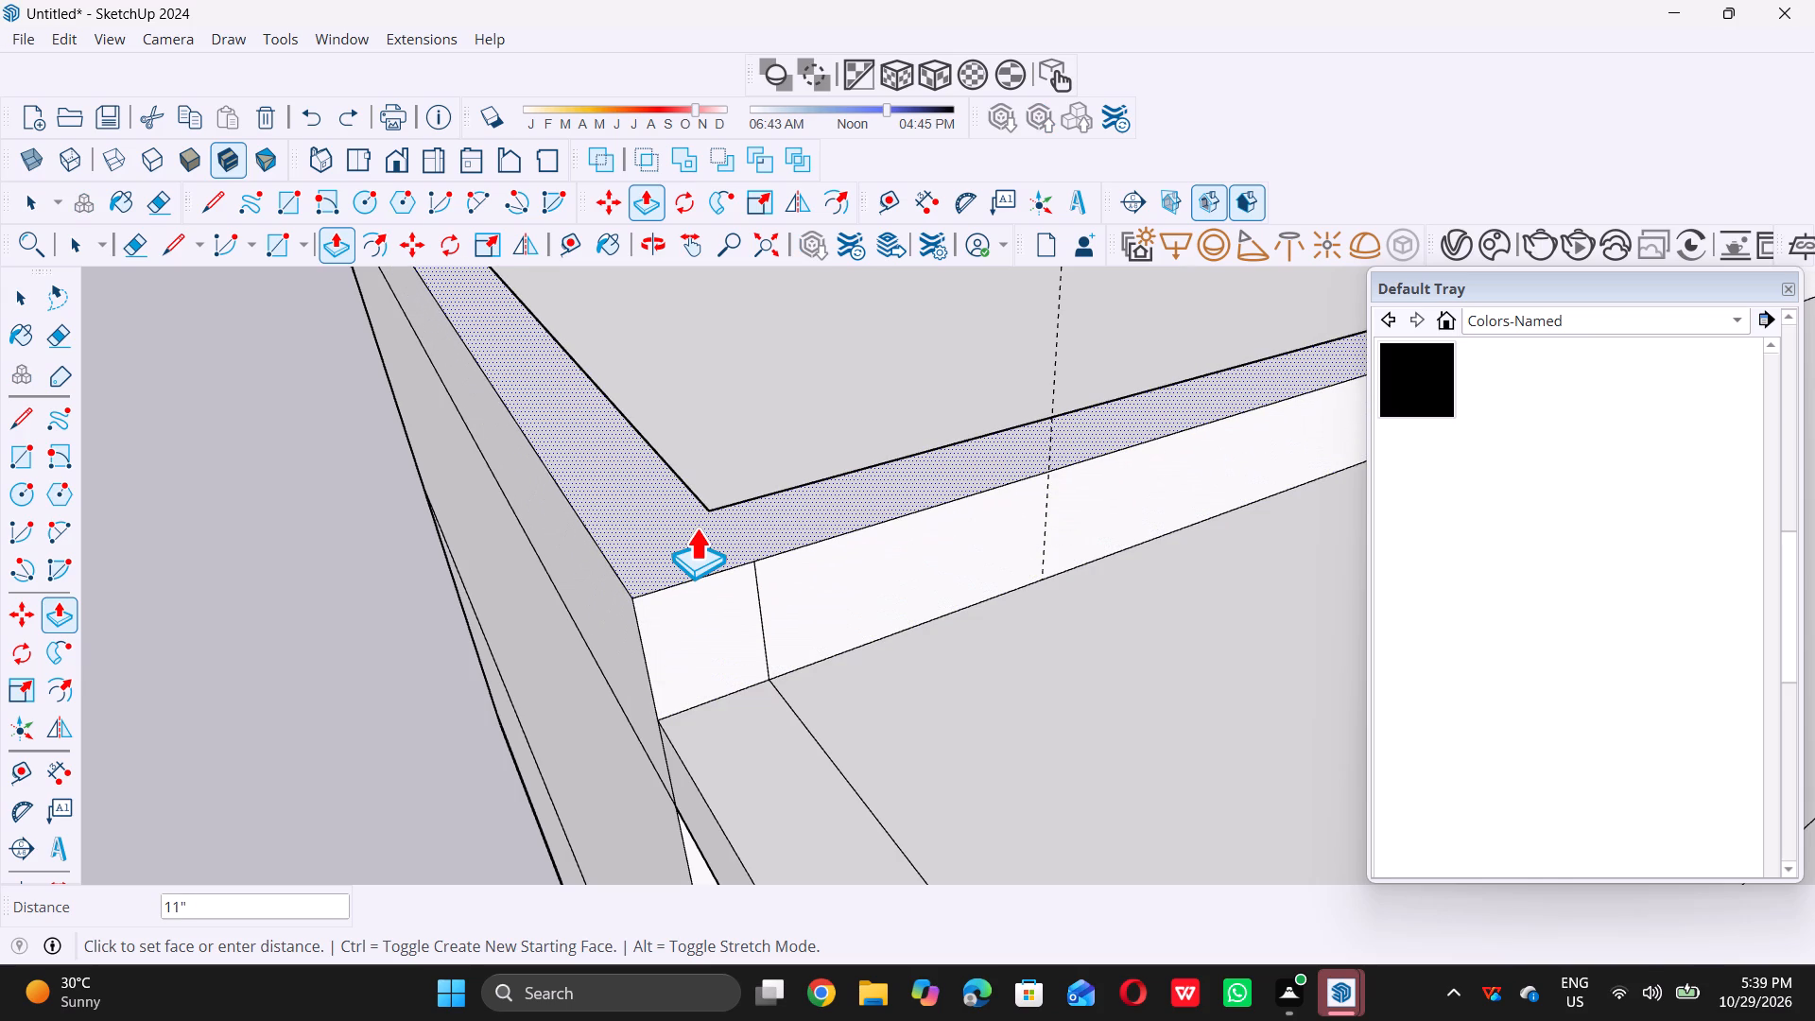
type("10")
key("apostrophe")
key("Return")
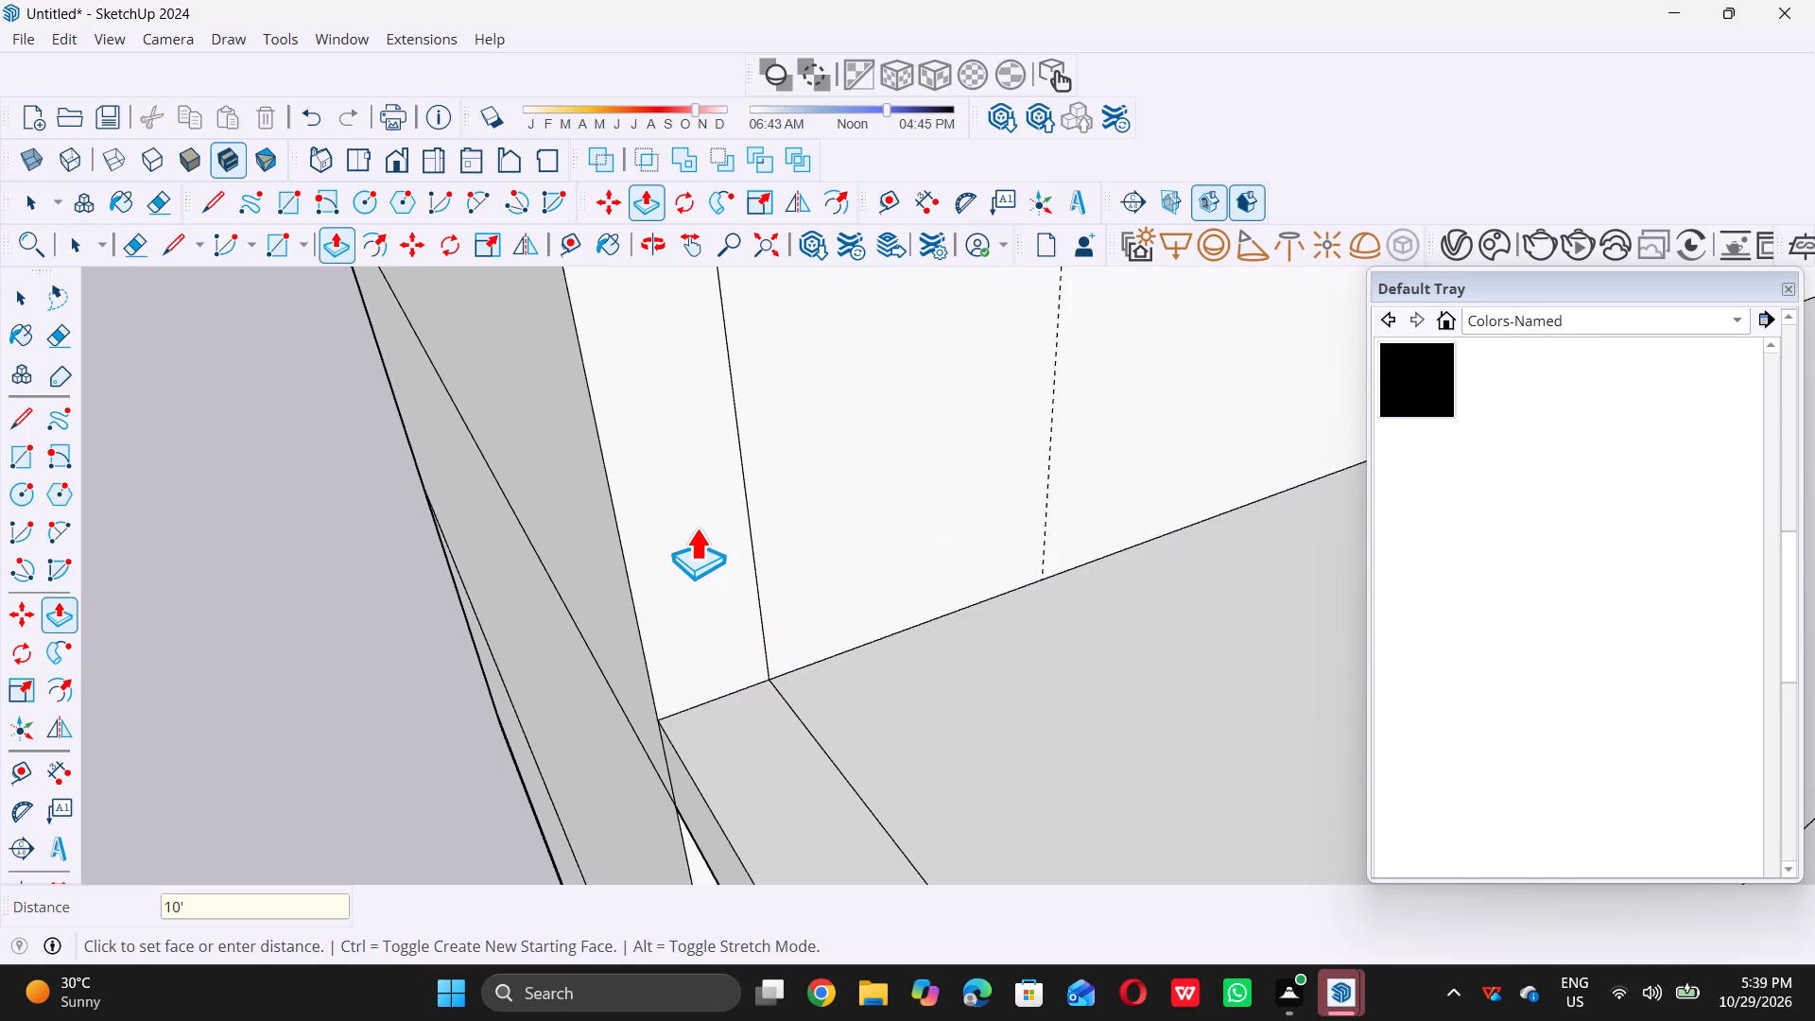
key("space")
Erase the vertical seam lines near both ends of the new upper wall's front face.
scroll(702, 552, "down", 20)
scroll(702, 552, "down", 4)
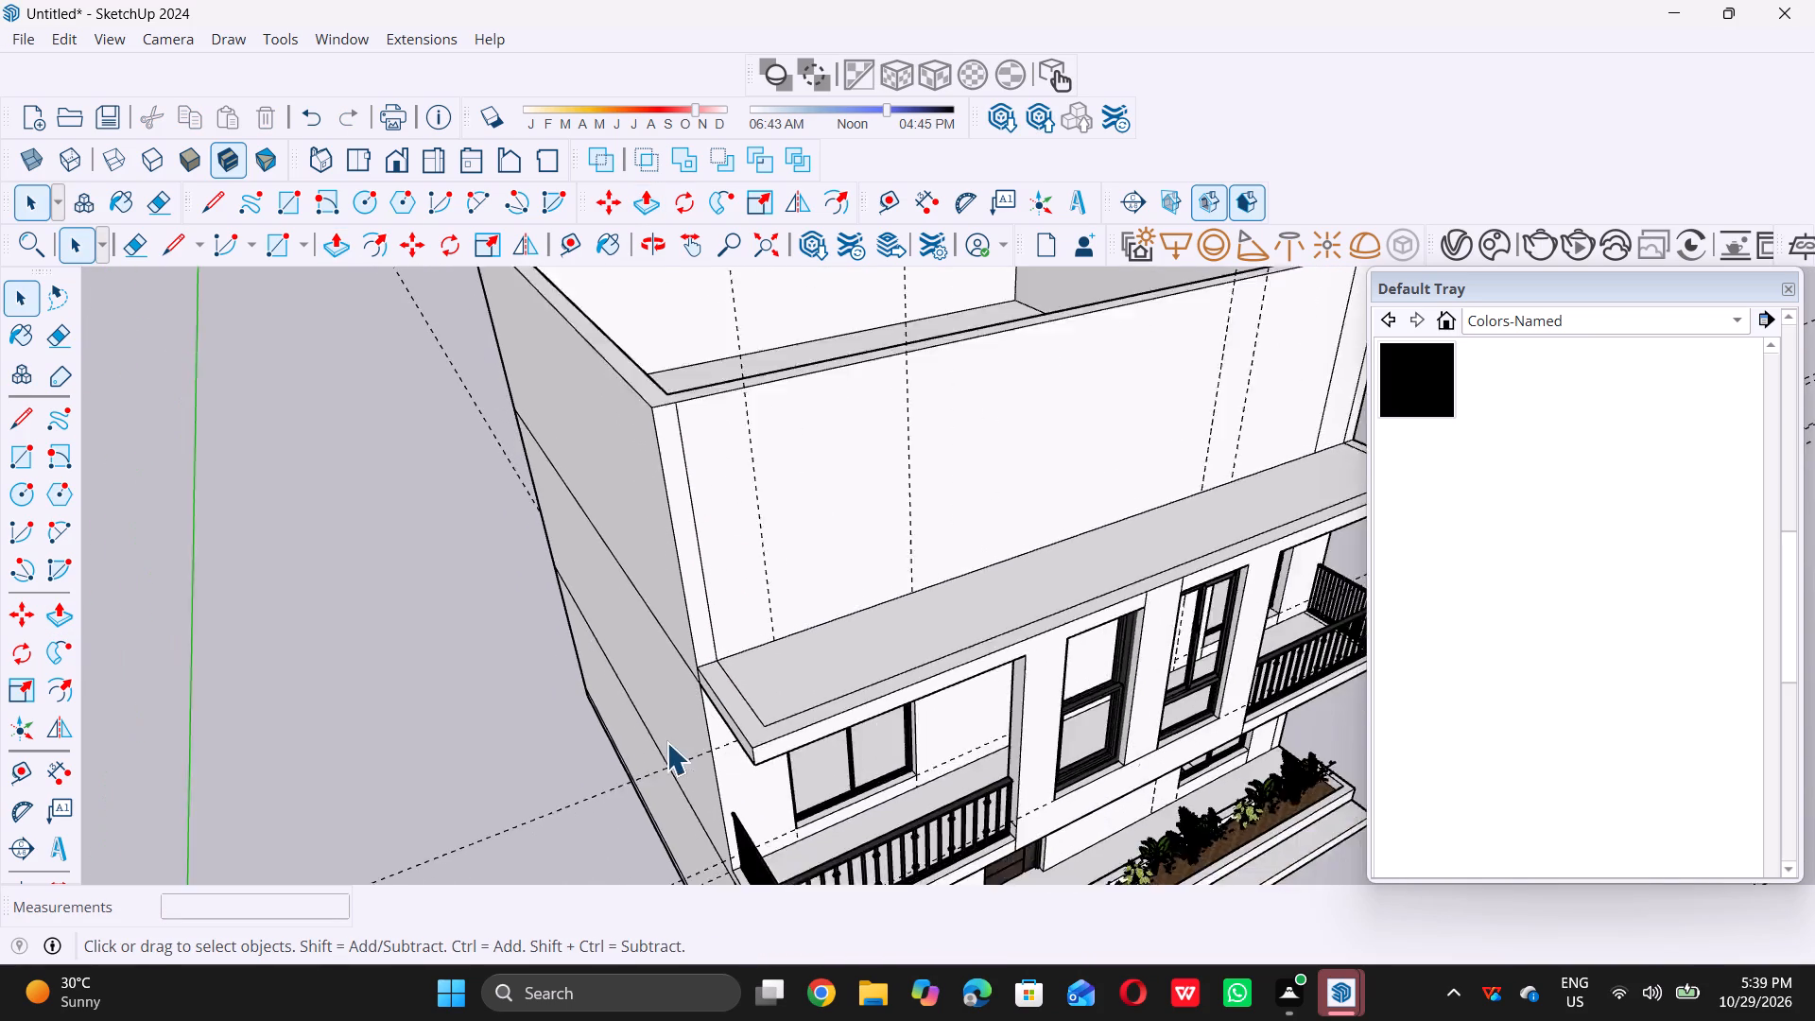
scroll(666, 742, "down", 5)
middle_click_drag(646, 759, 613, 694)
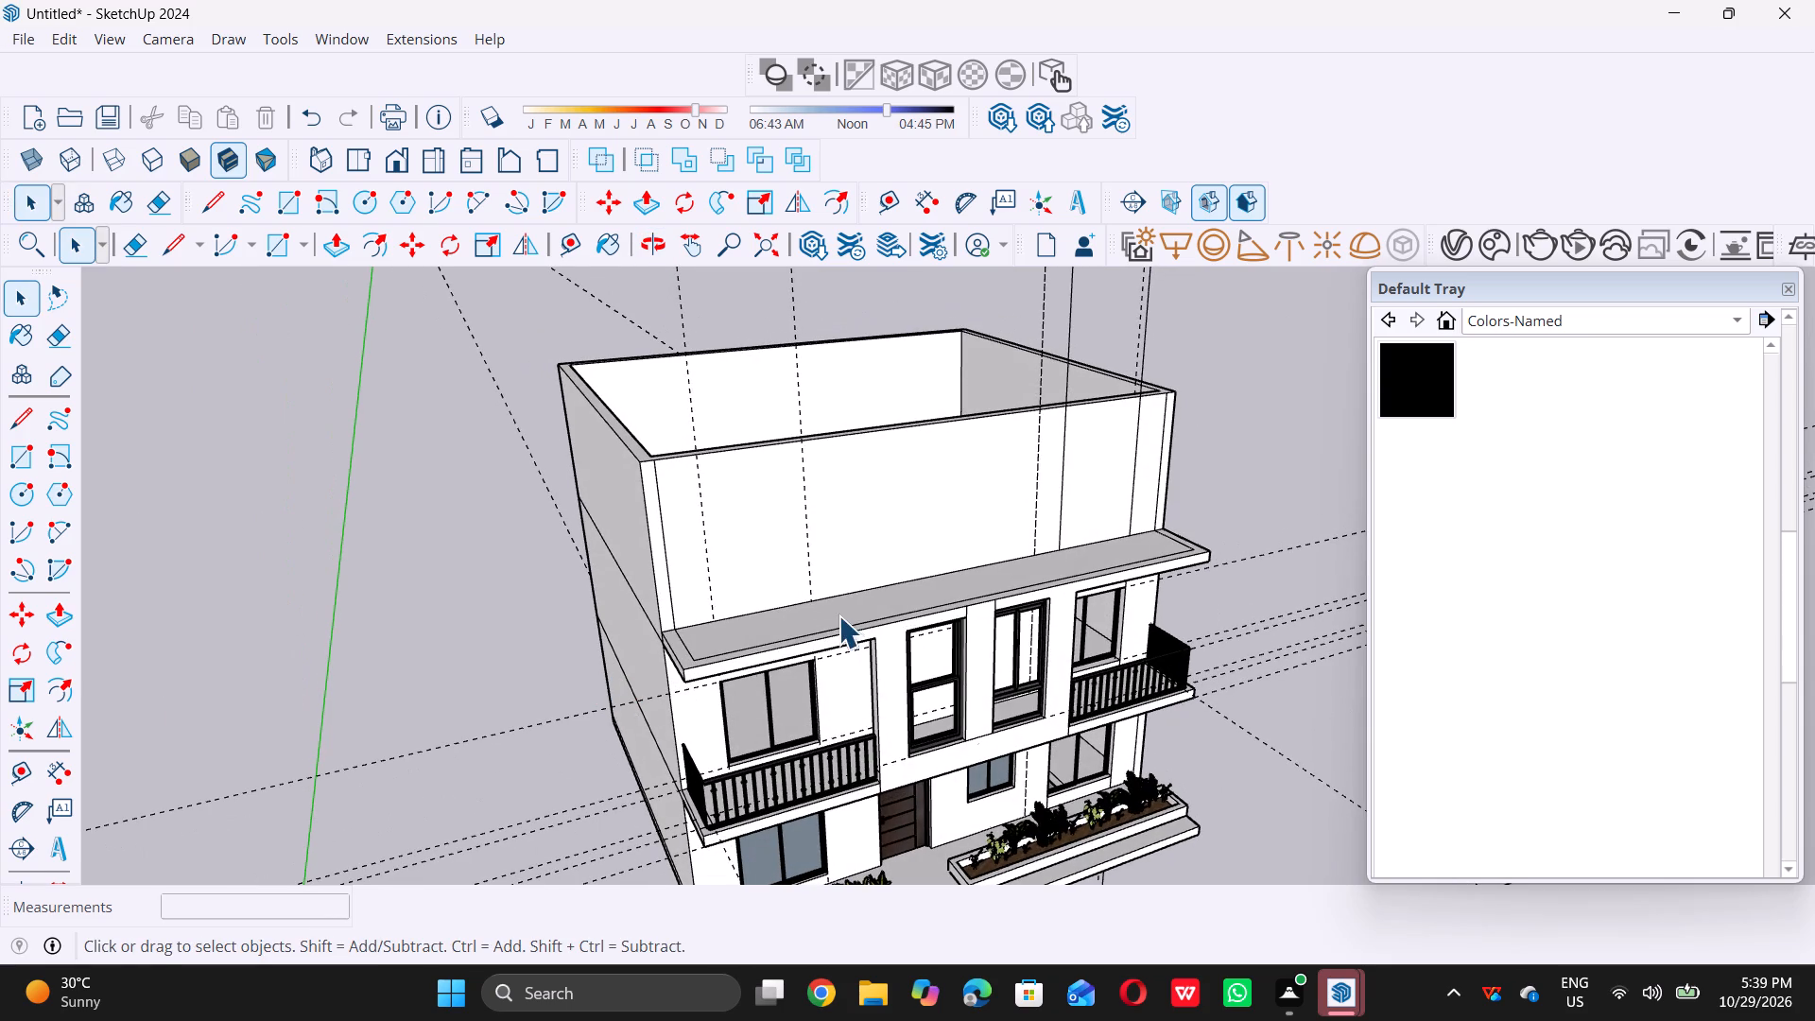
scroll(651, 681, "down", 3)
scroll(1002, 514, "up", 6)
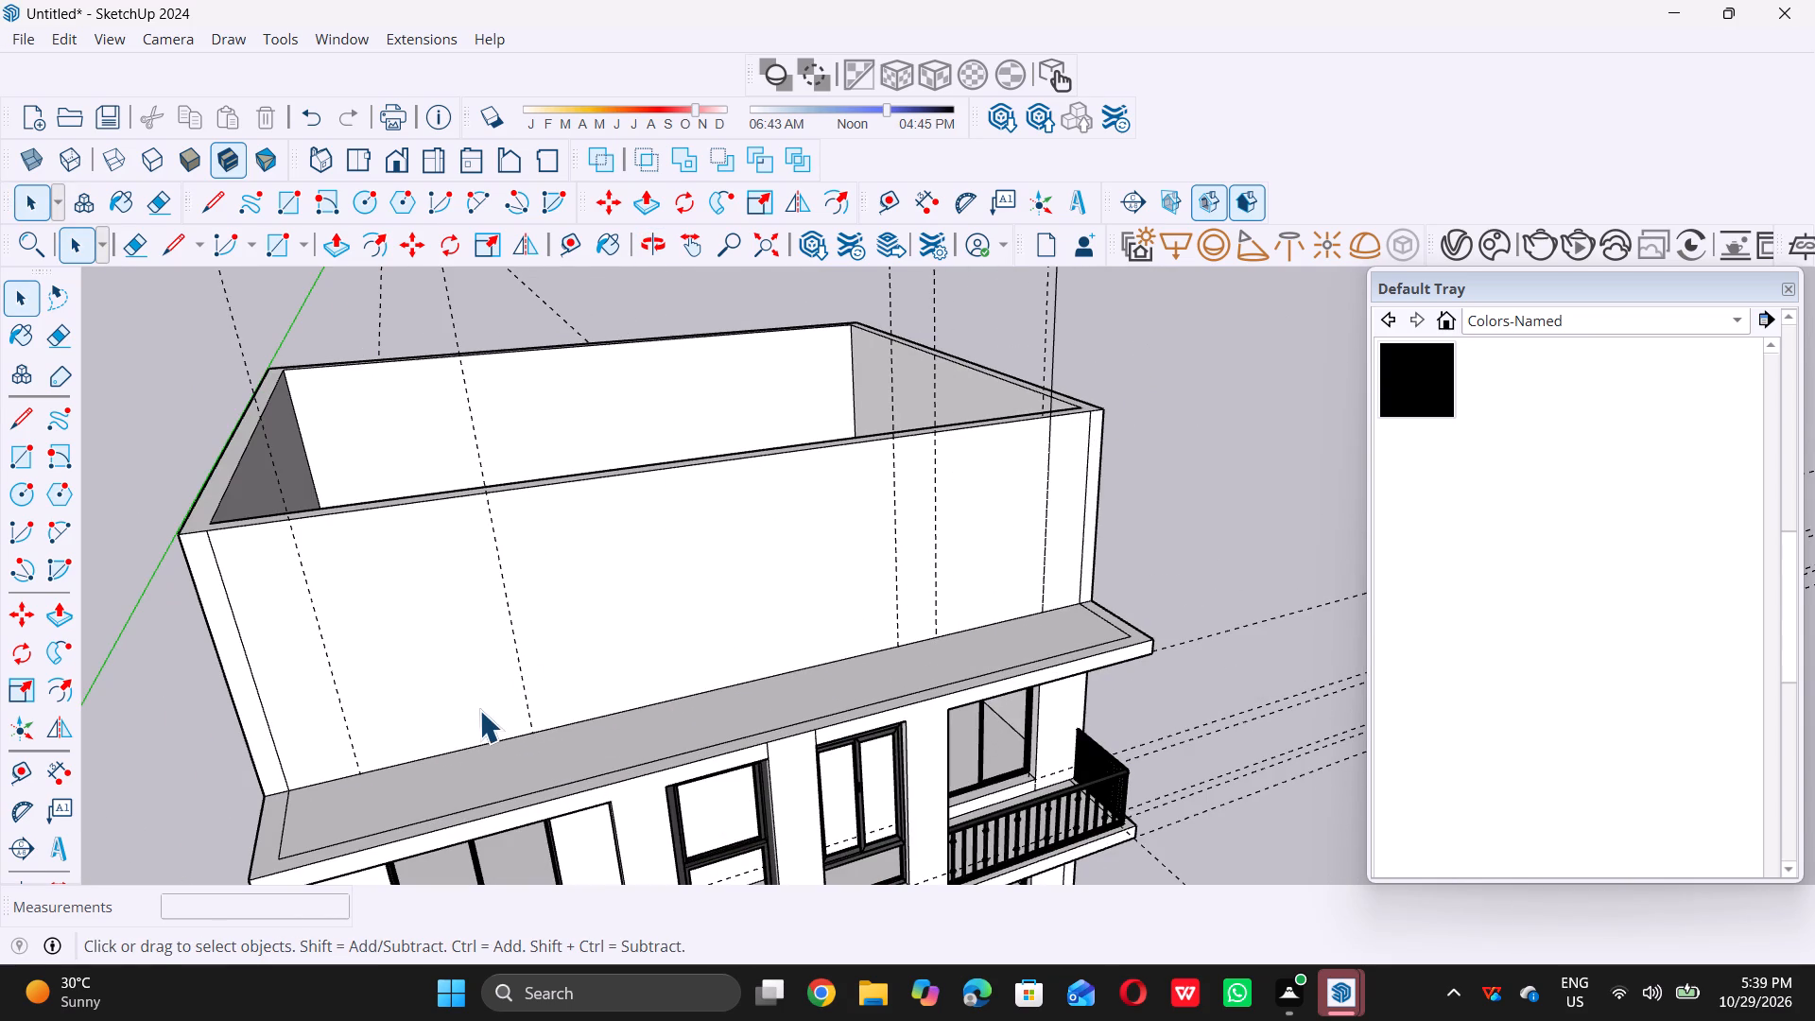
key("e")
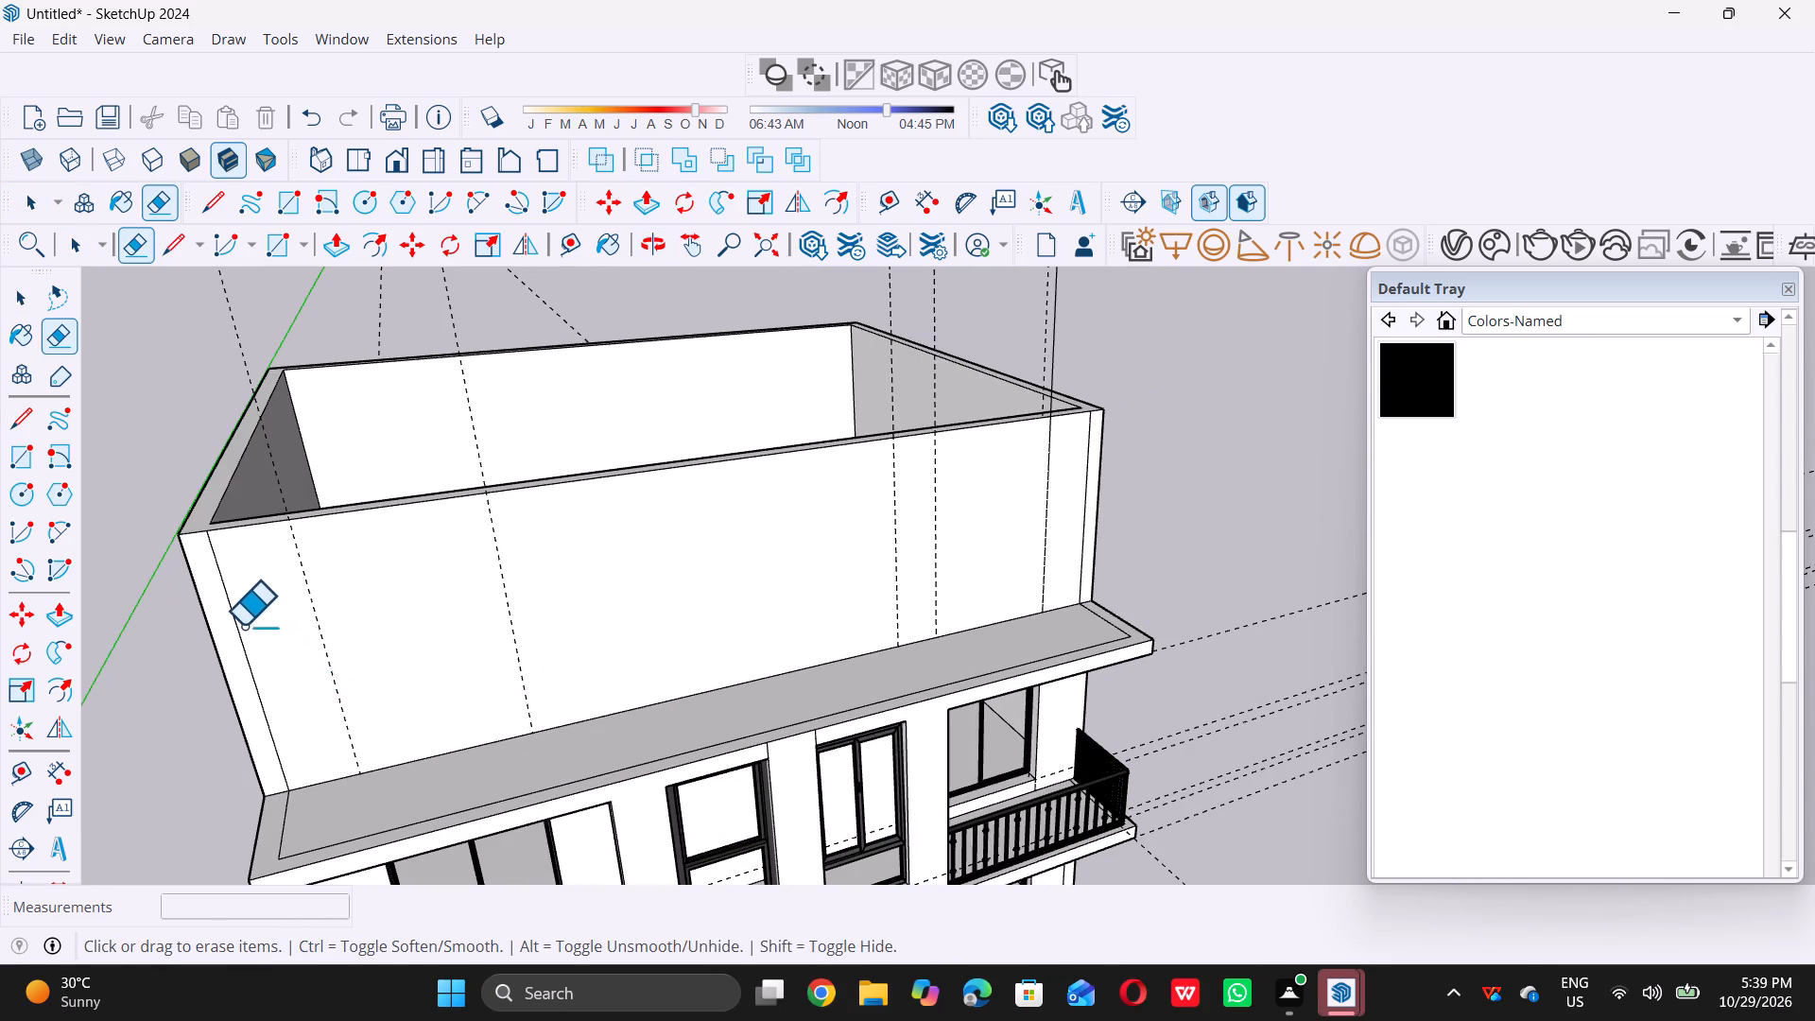
left_click(223, 601)
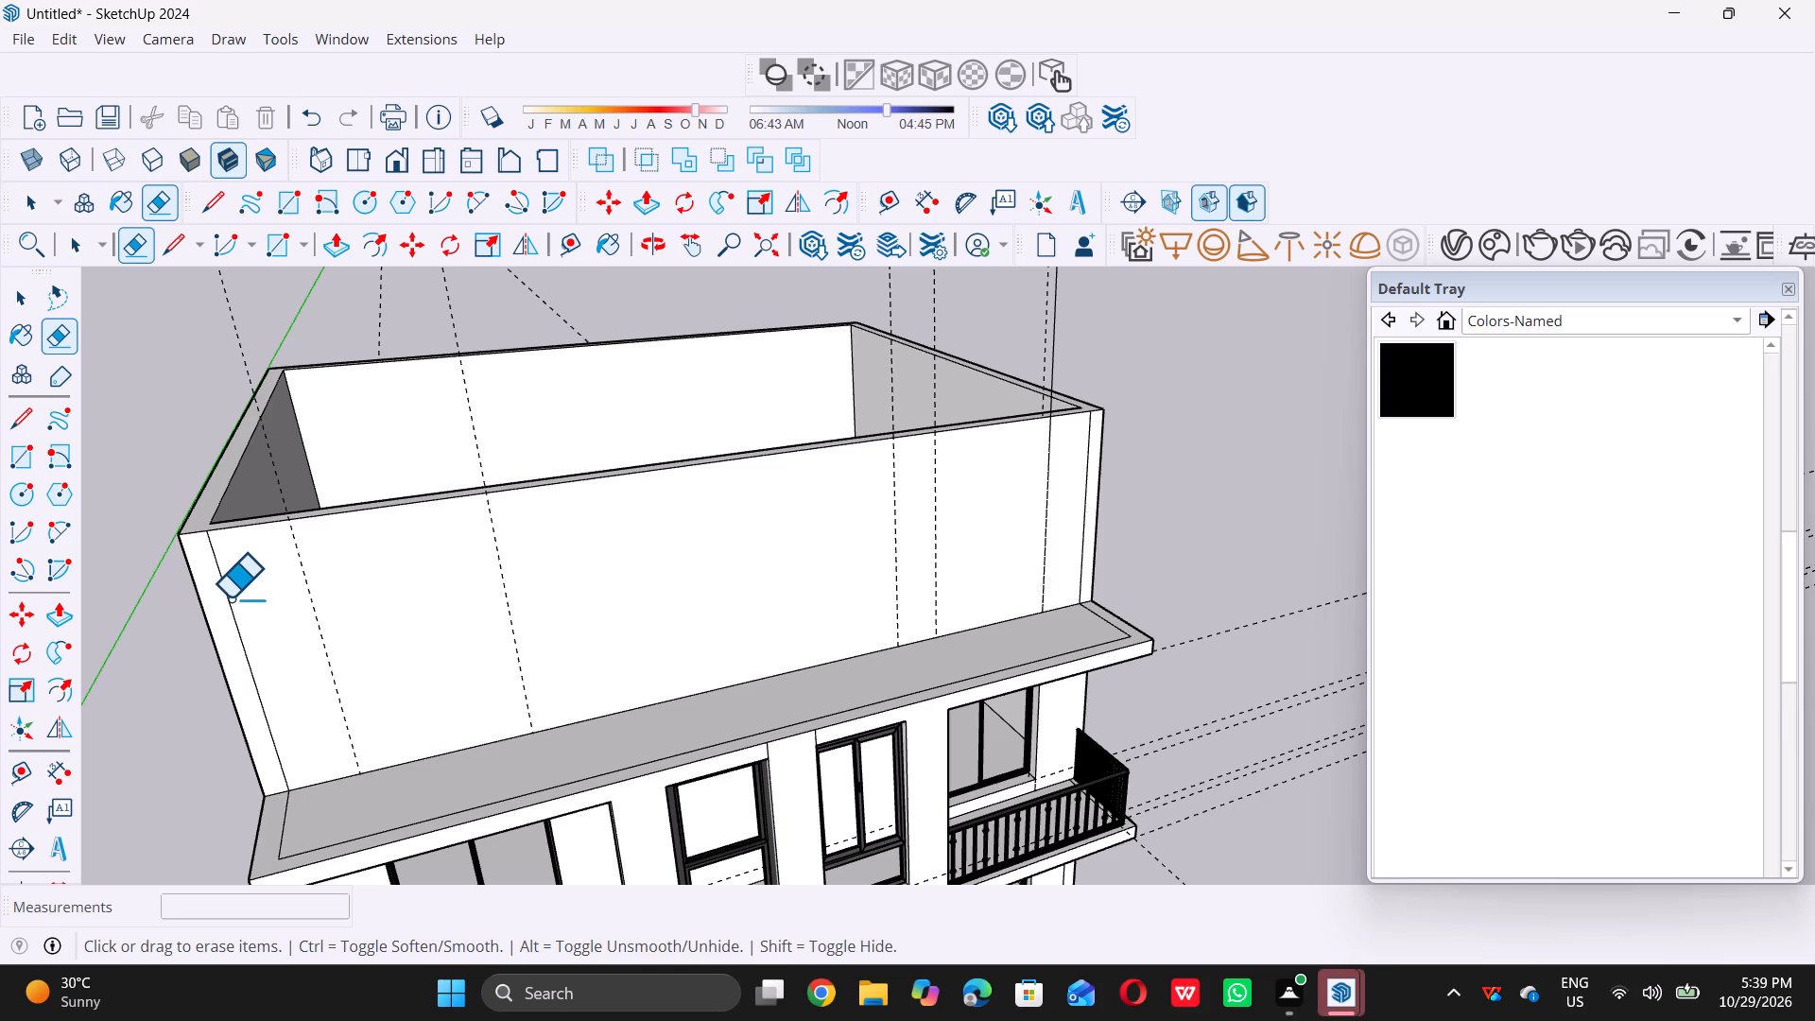
left_click(225, 597)
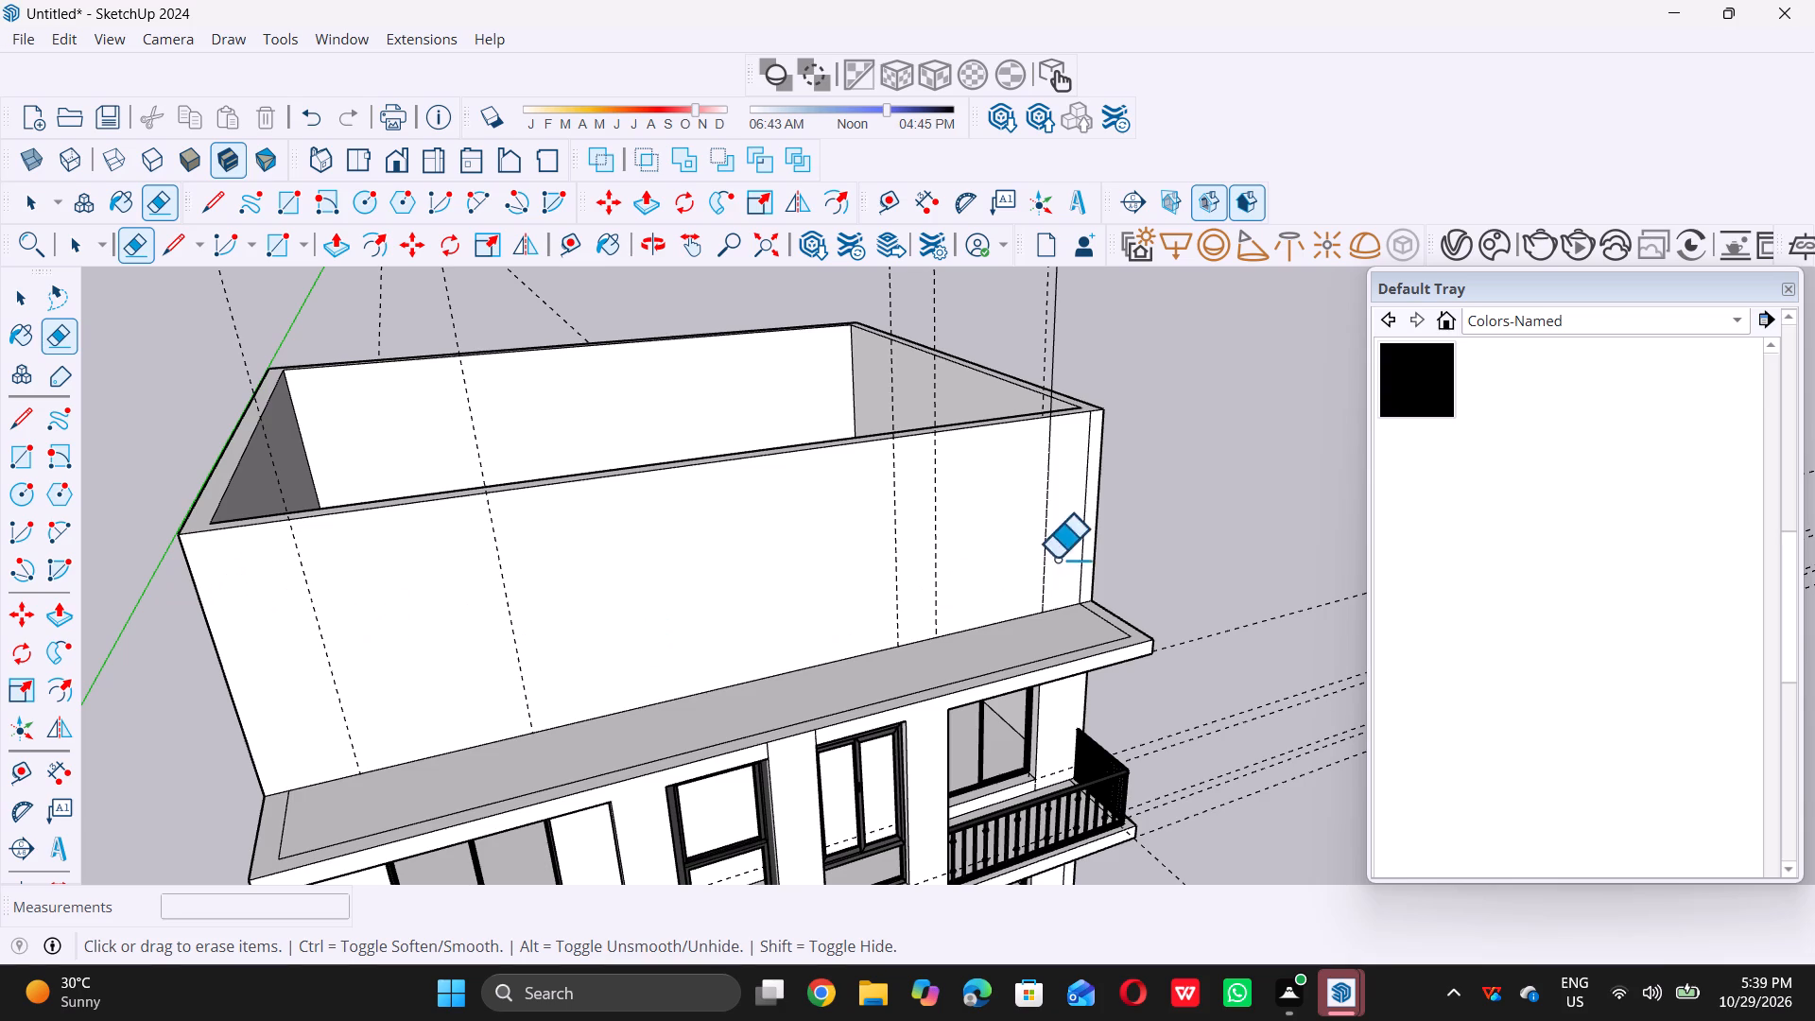
scroll(1115, 495, "up", 7)
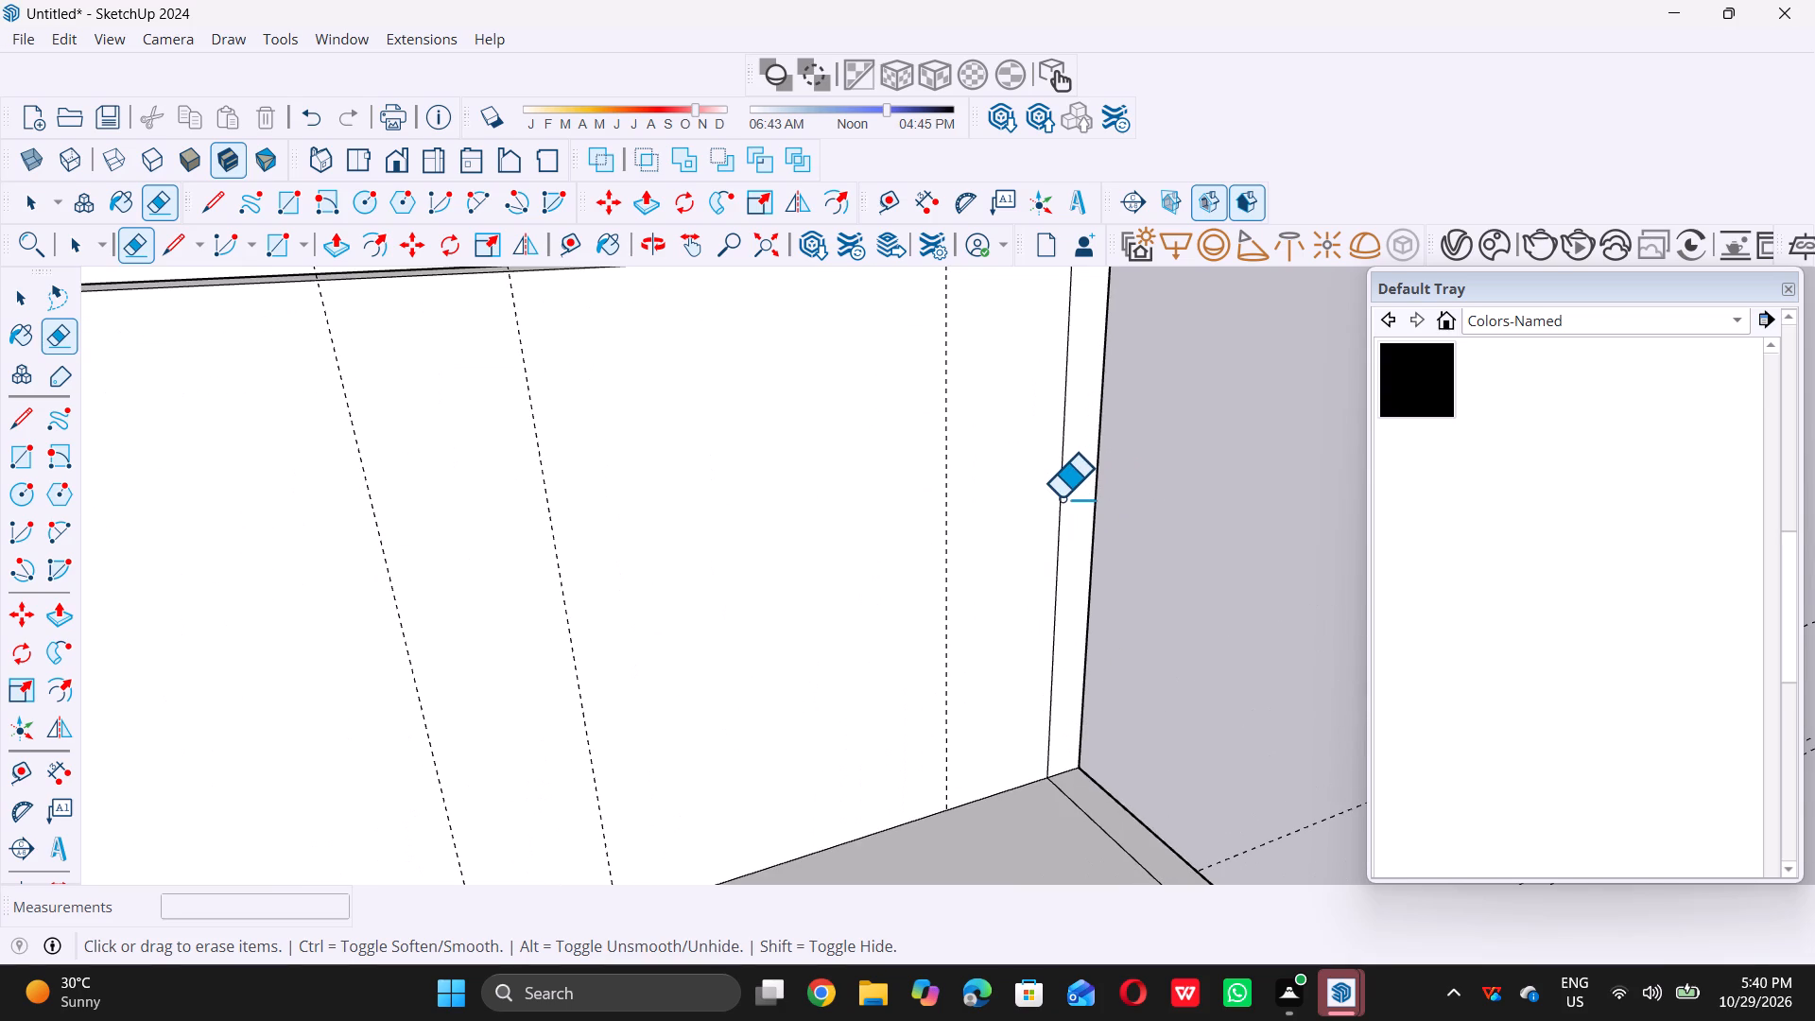
double_click(1057, 497)
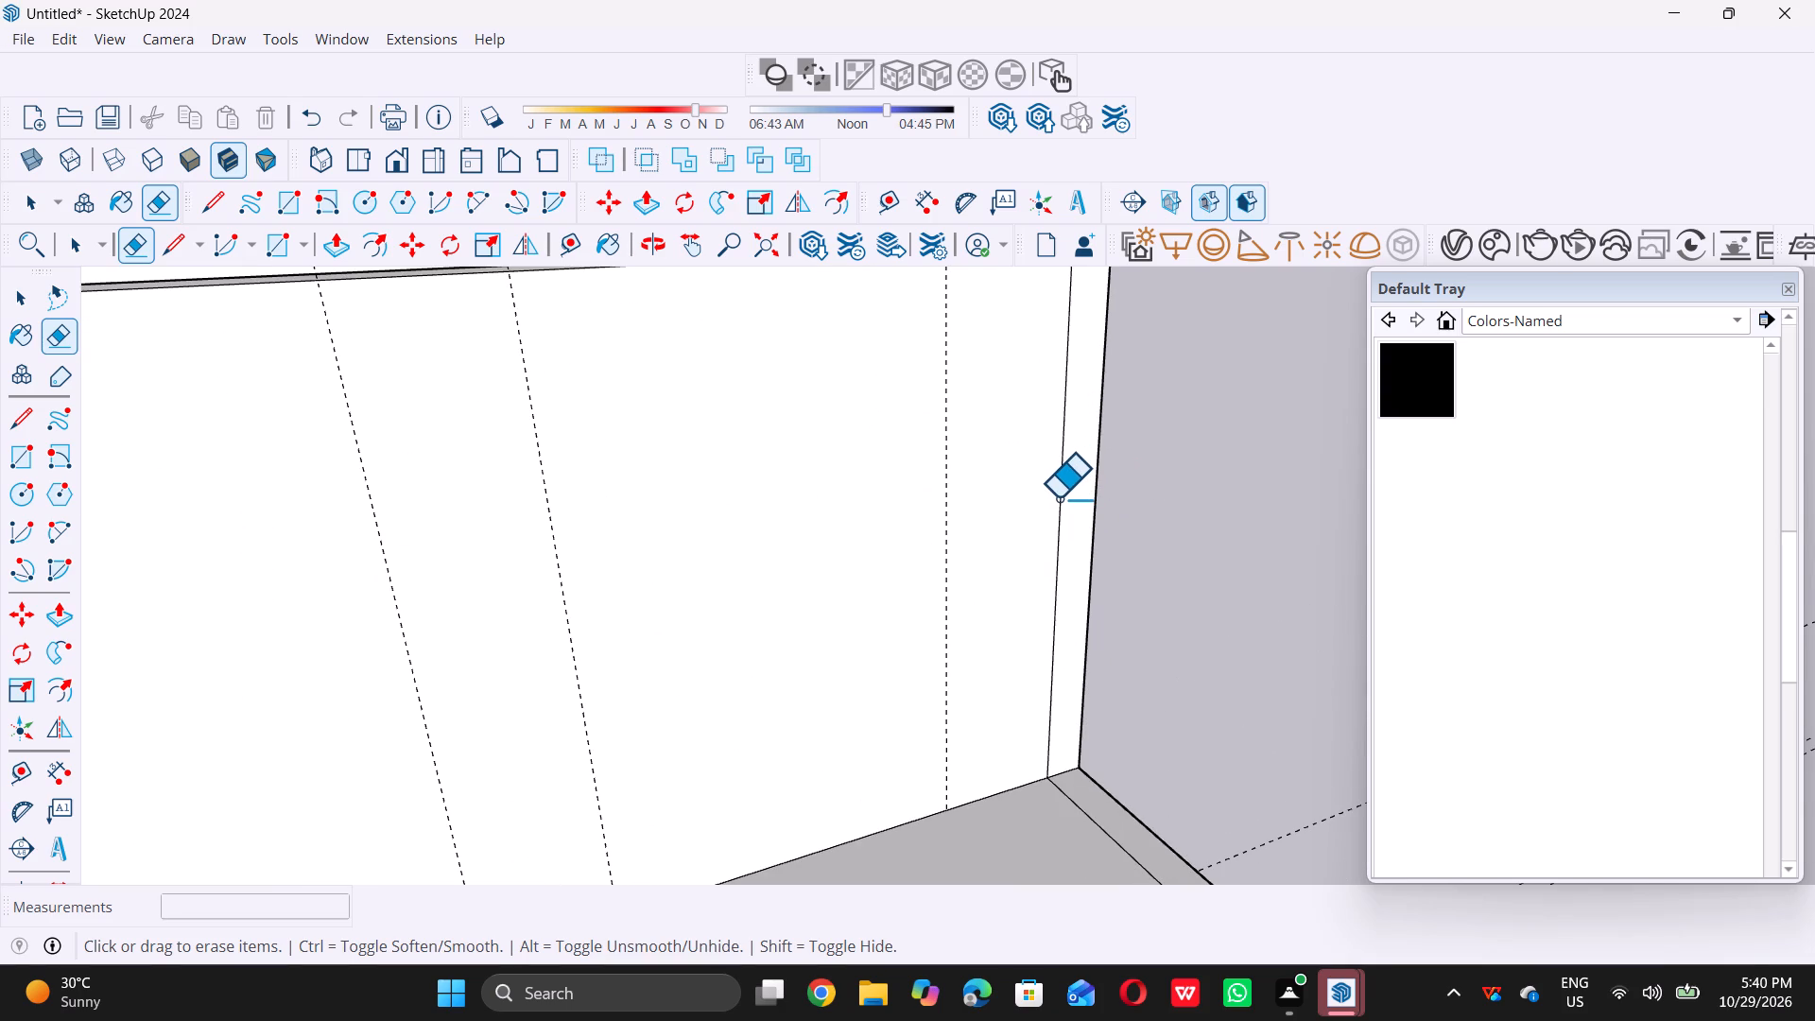
double_click(1058, 497)
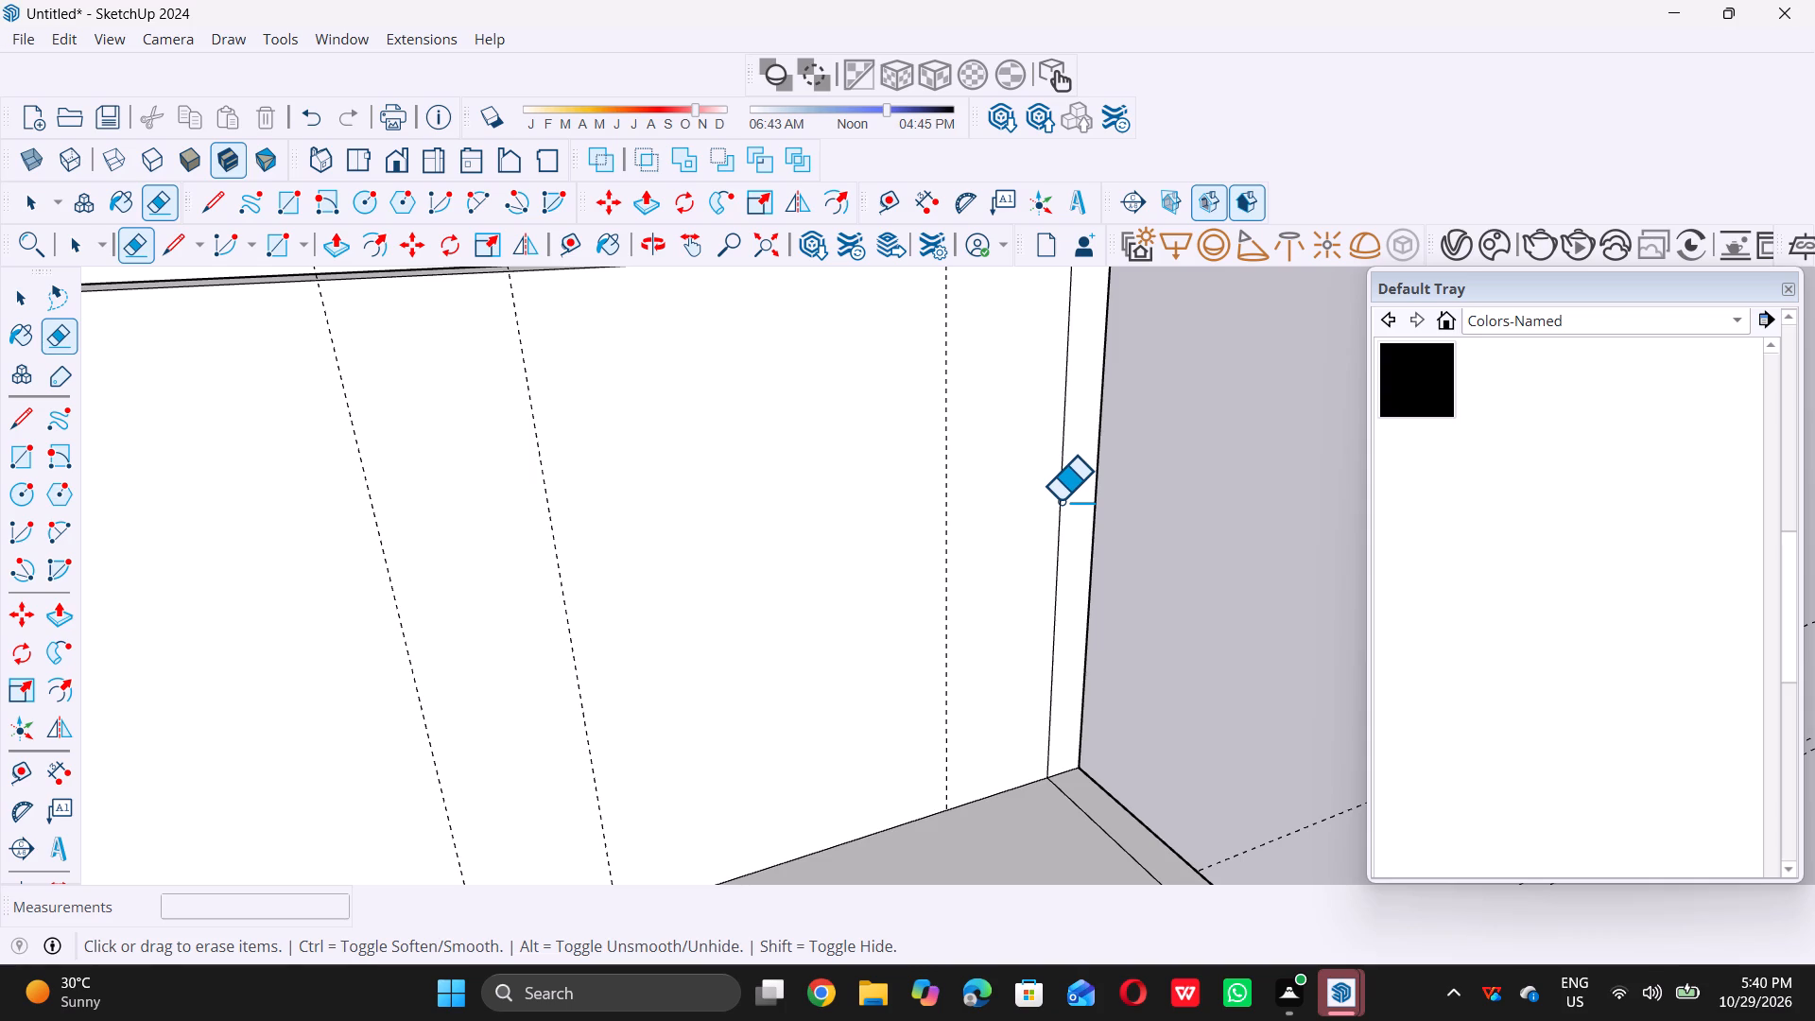
triple_click(1059, 500)
key("space")
Examine the raised upper walls and the whole house from the front and sides.
scroll(1085, 574, "down", 4)
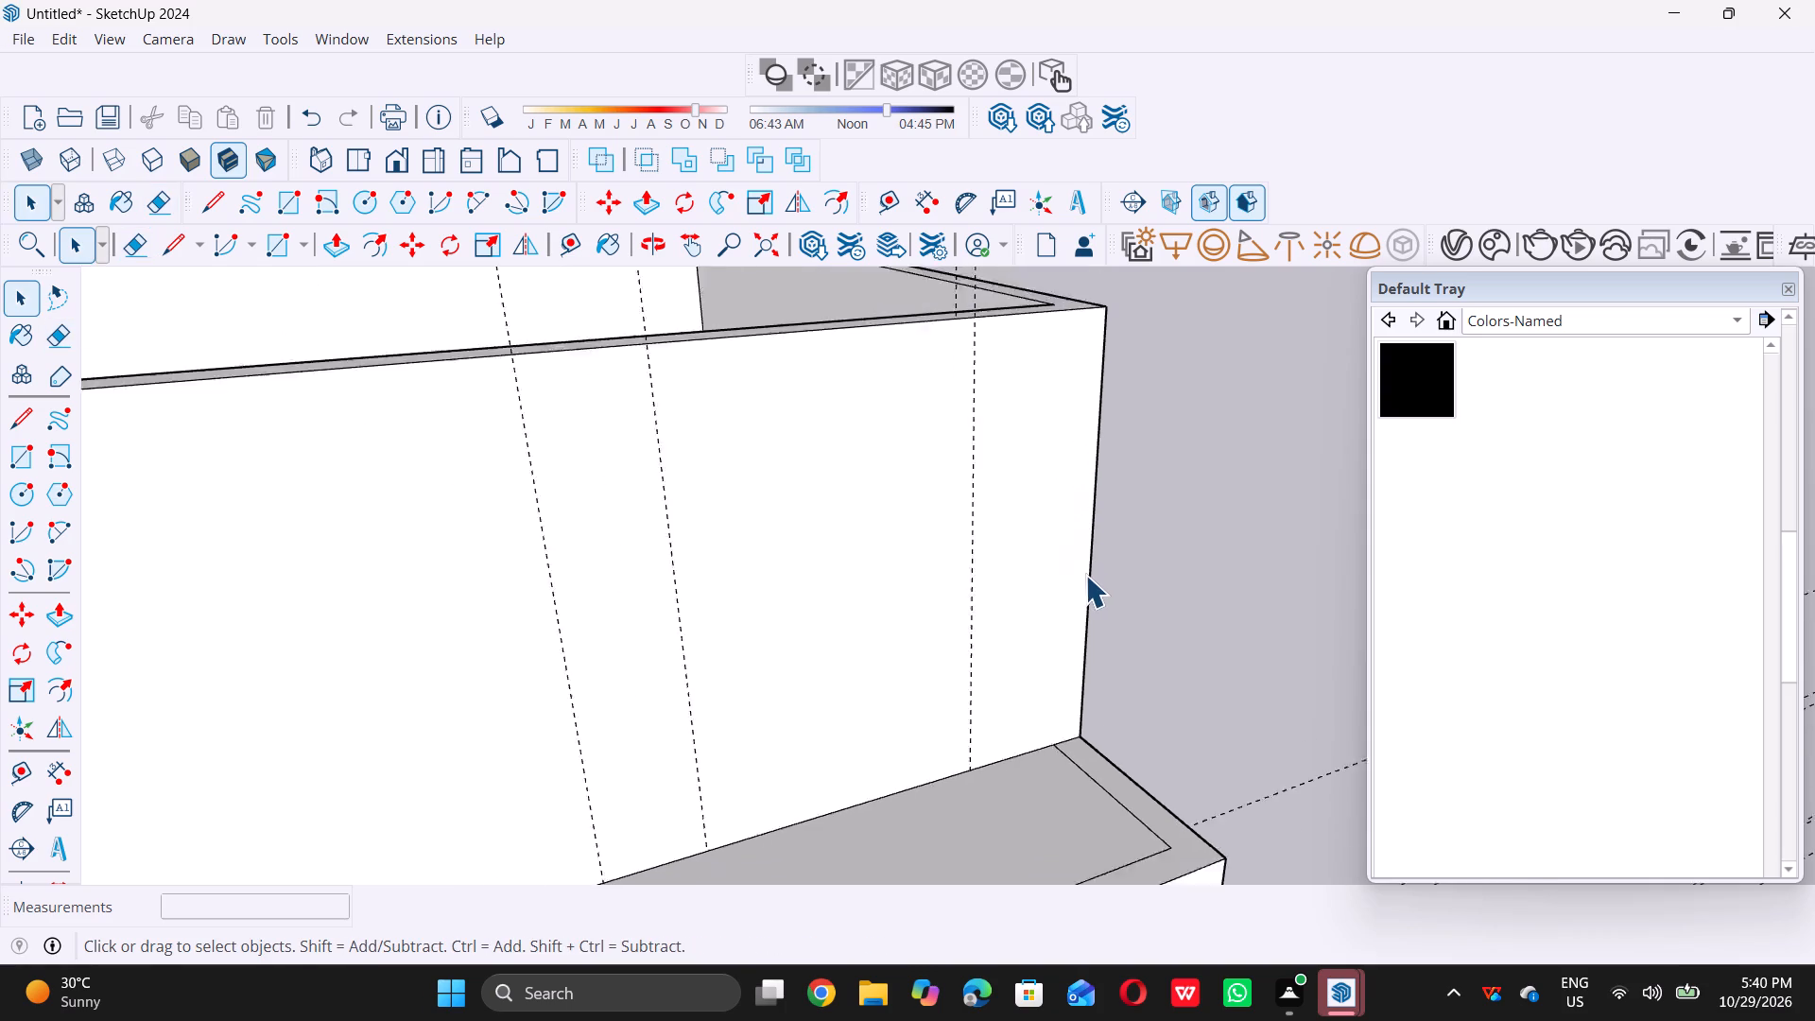
scroll(1085, 575, "down", 10)
middle_click_drag(1072, 600, 914, 546)
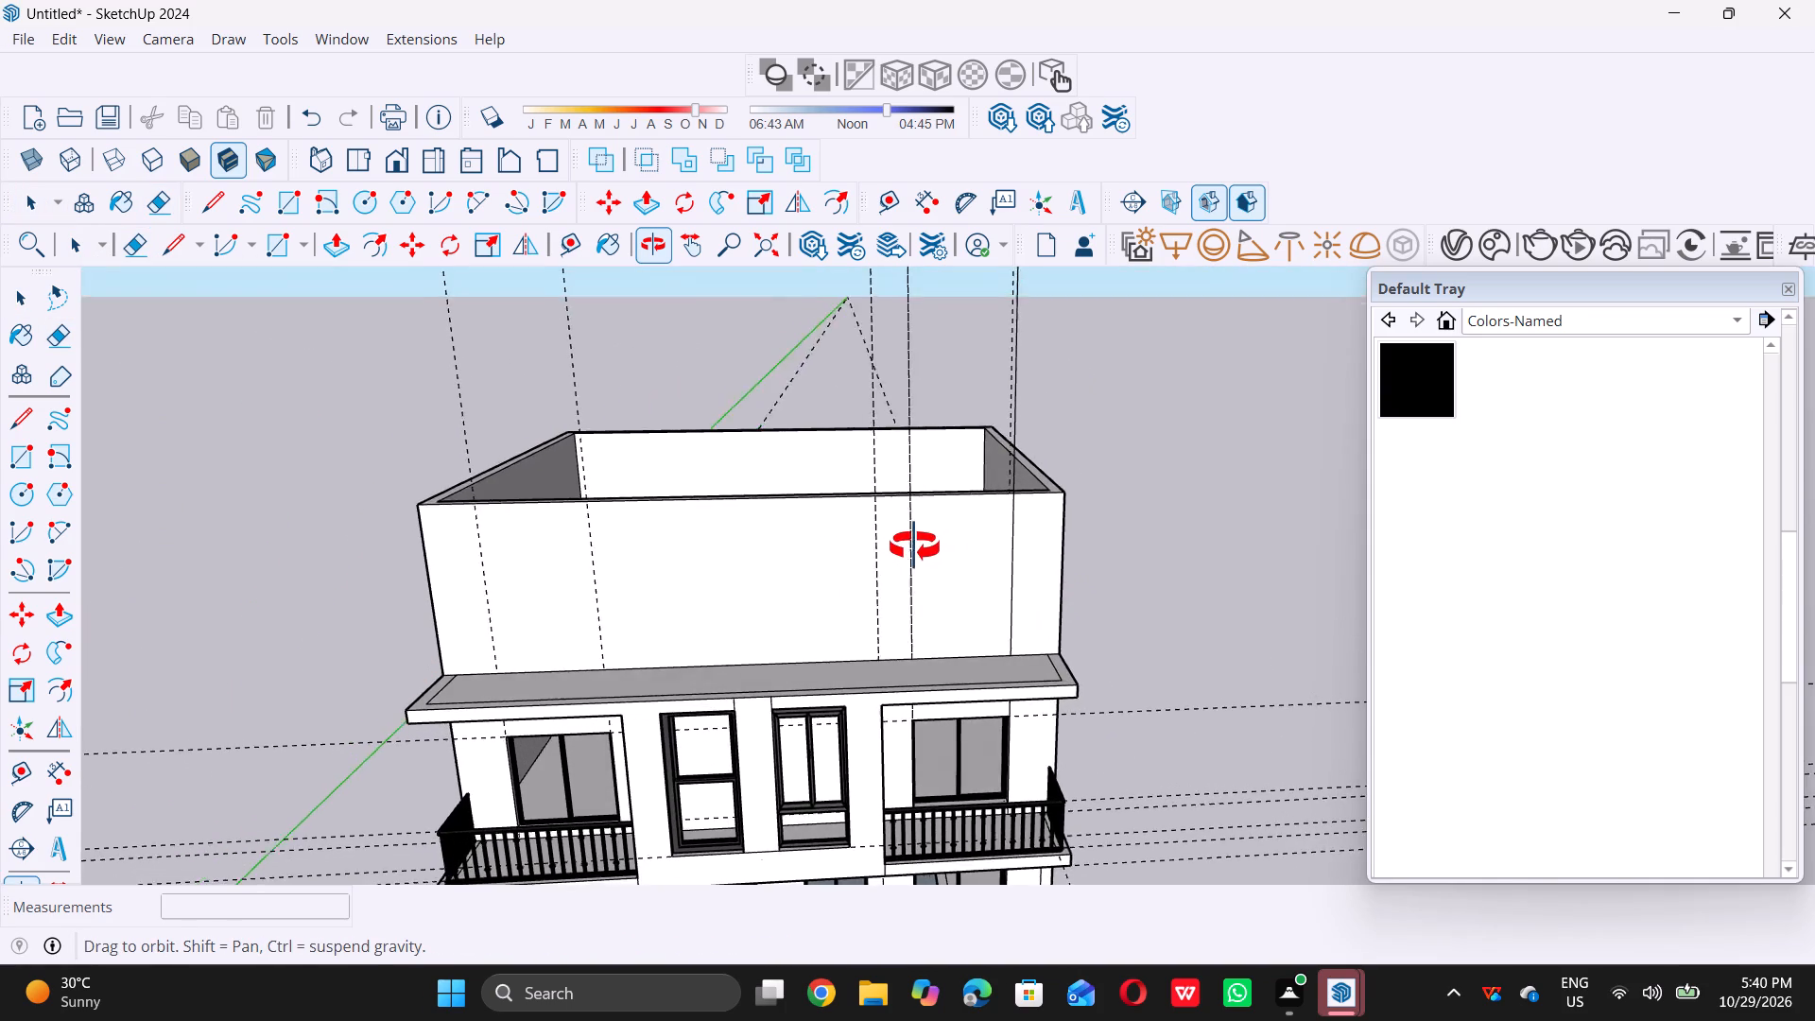
middle_click_drag(914, 546, 632, 535)
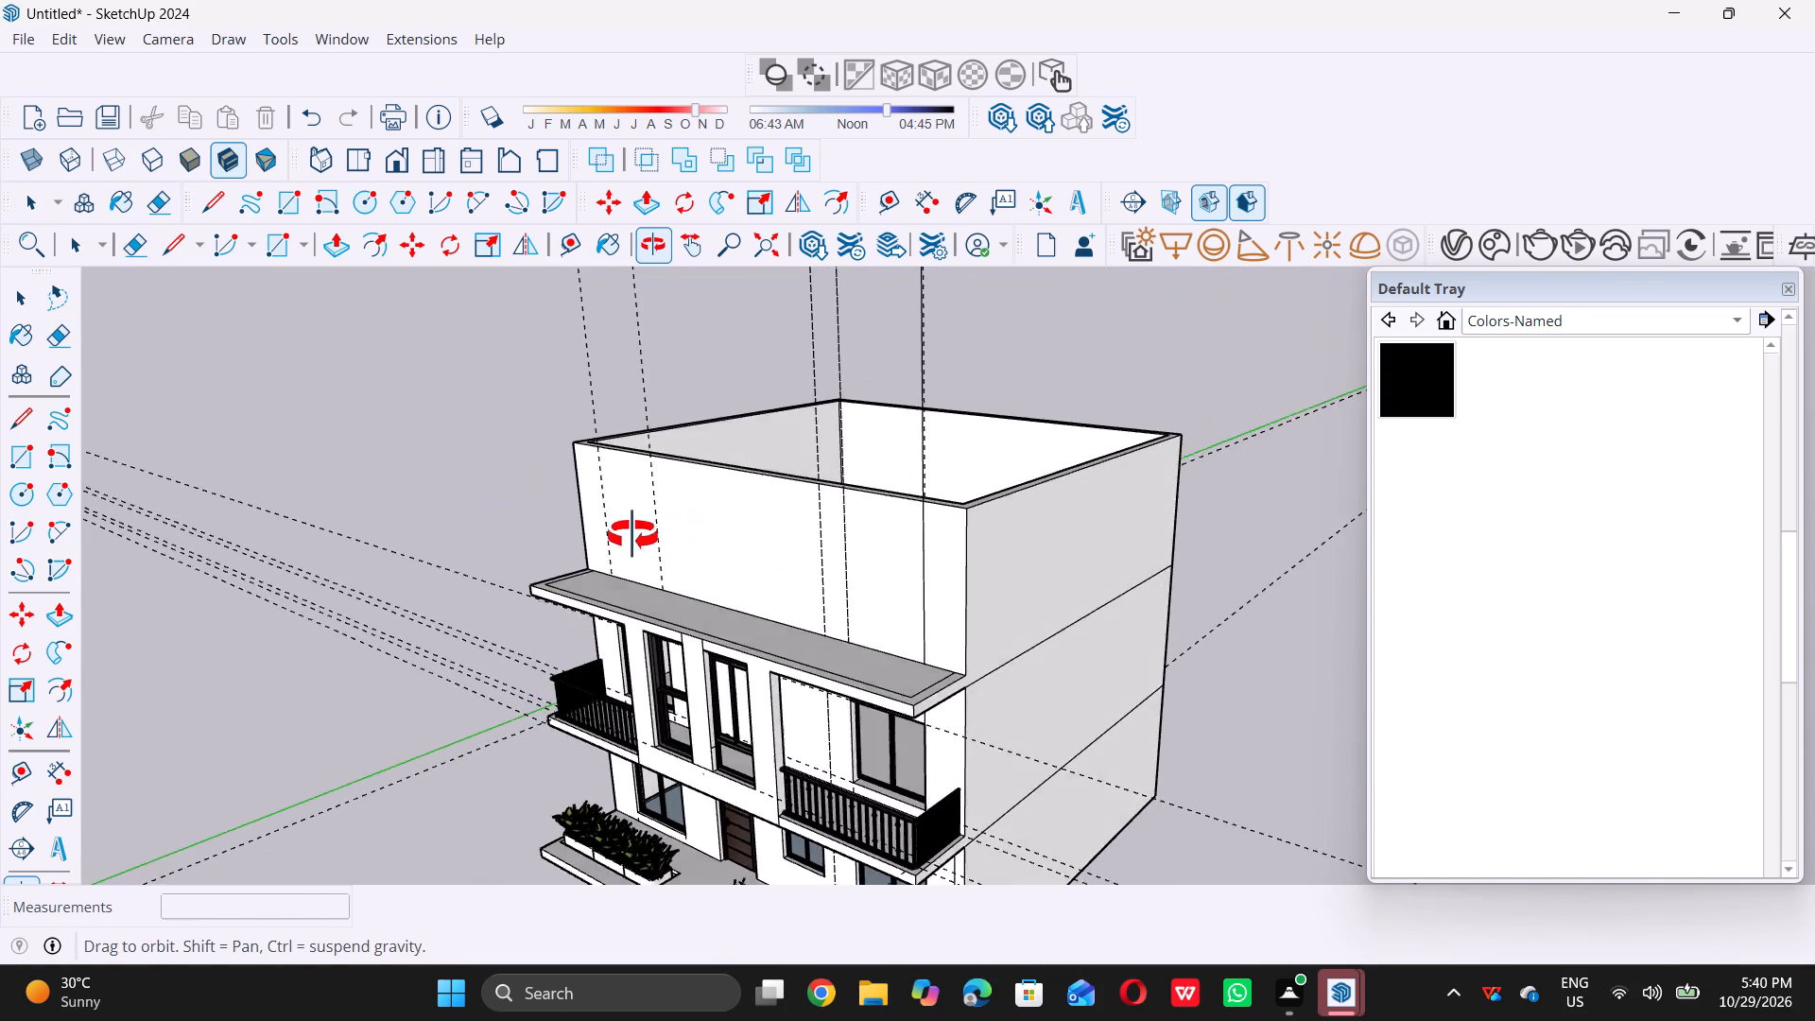
middle_click_drag(632, 535, 630, 528)
middle_click_drag(759, 666, 250, 614)
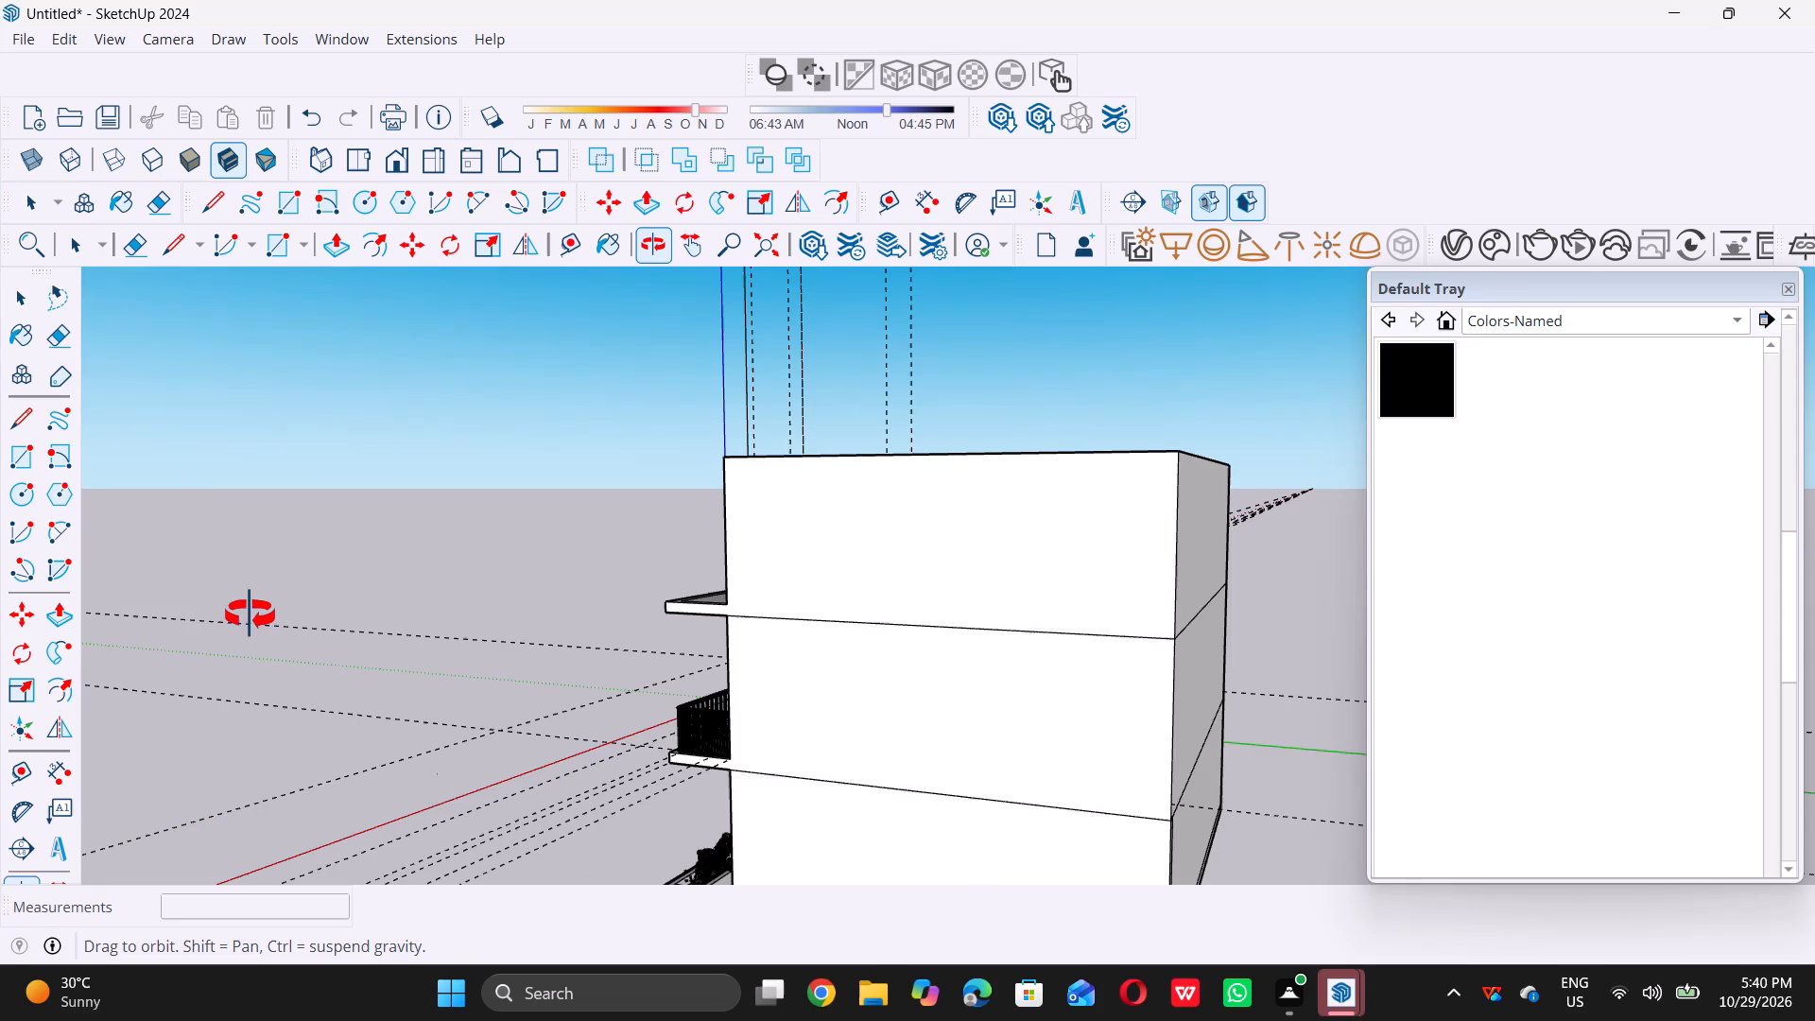
middle_click_drag(250, 614, 902, 580)
scroll(905, 580, "down", 5)
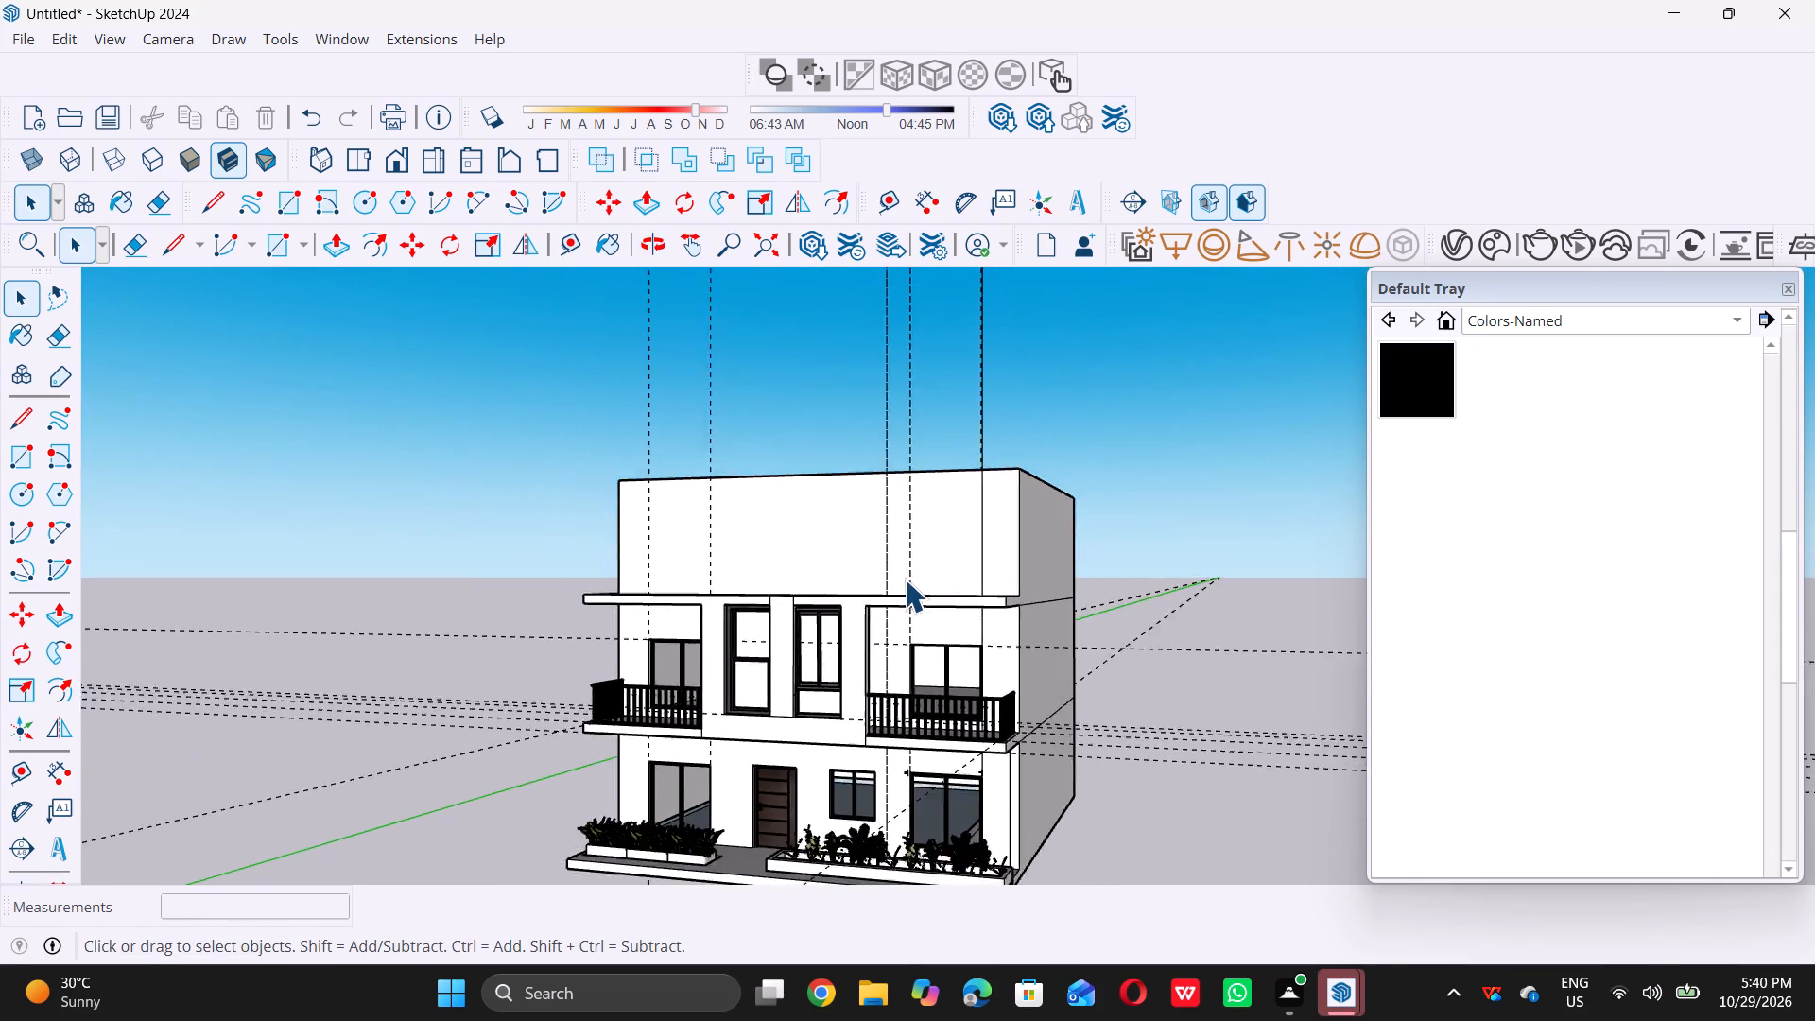
scroll(905, 580, "down", 8)
middle_click_drag(877, 609, 945, 597)
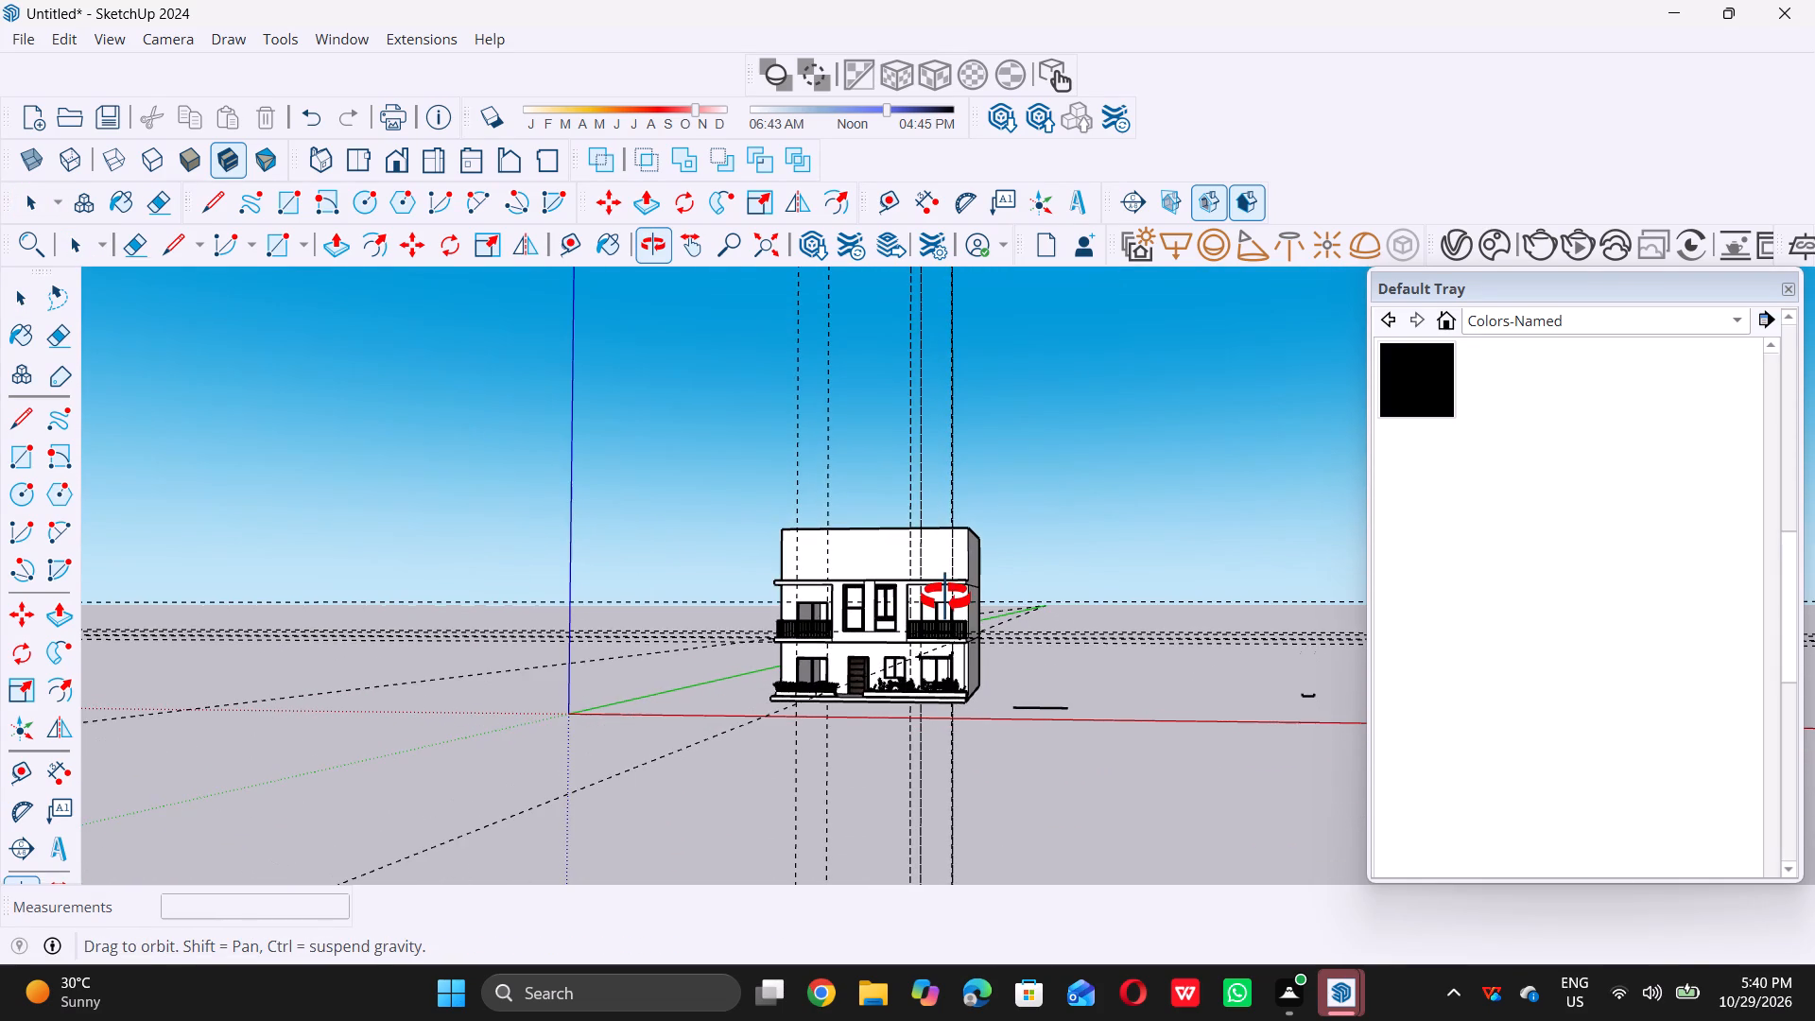
middle_click_drag(945, 597, 962, 605)
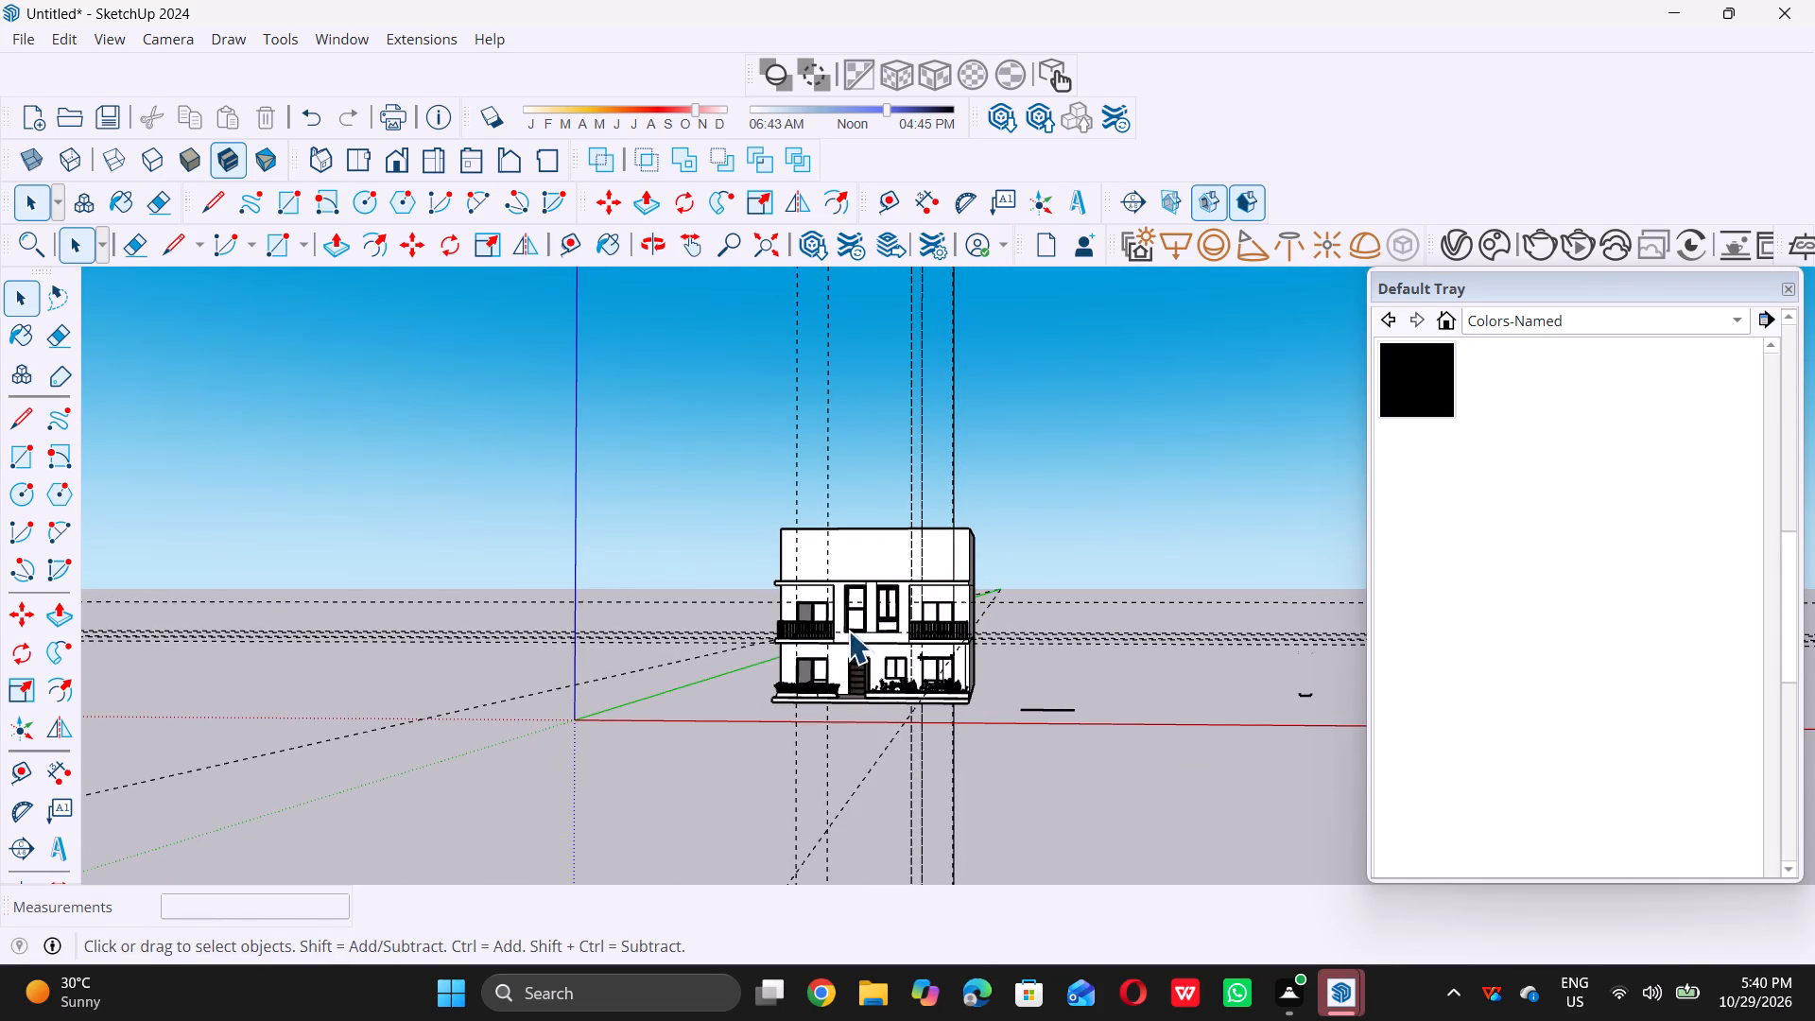
middle_click_drag(811, 641, 844, 645)
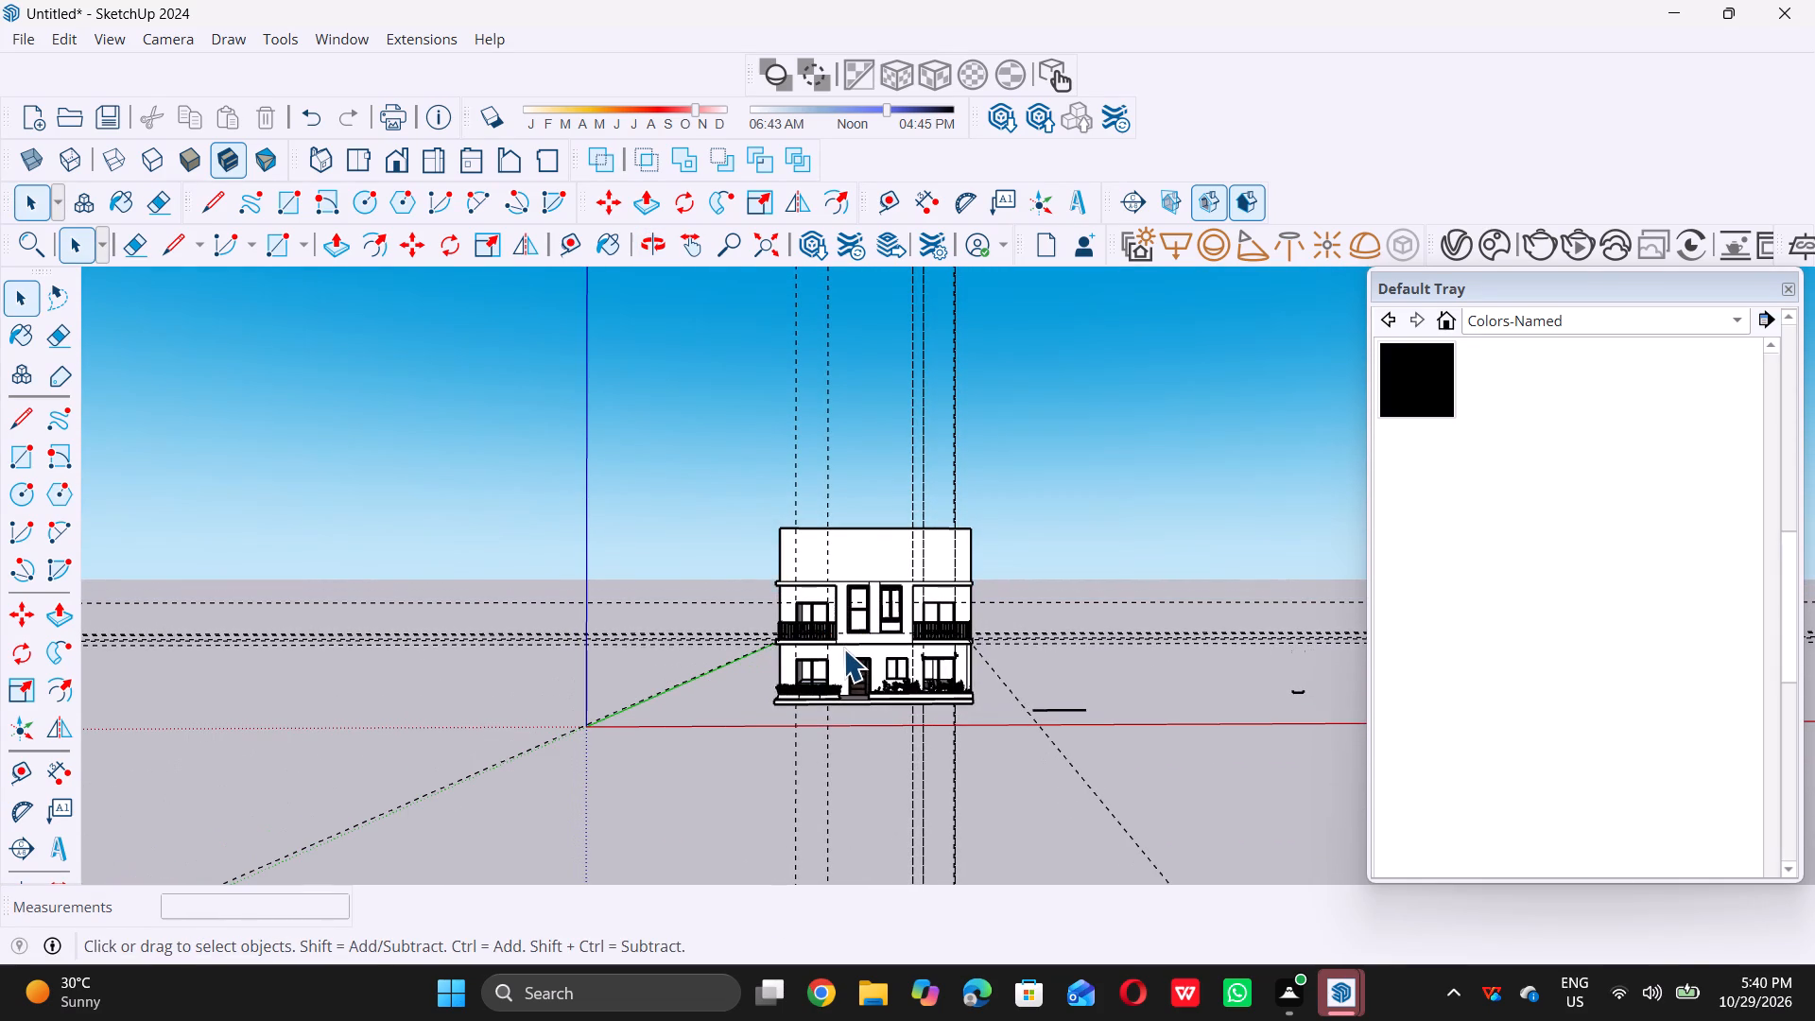
middle_click_drag(854, 676, 851, 663)
scroll(851, 663, "up", 1)
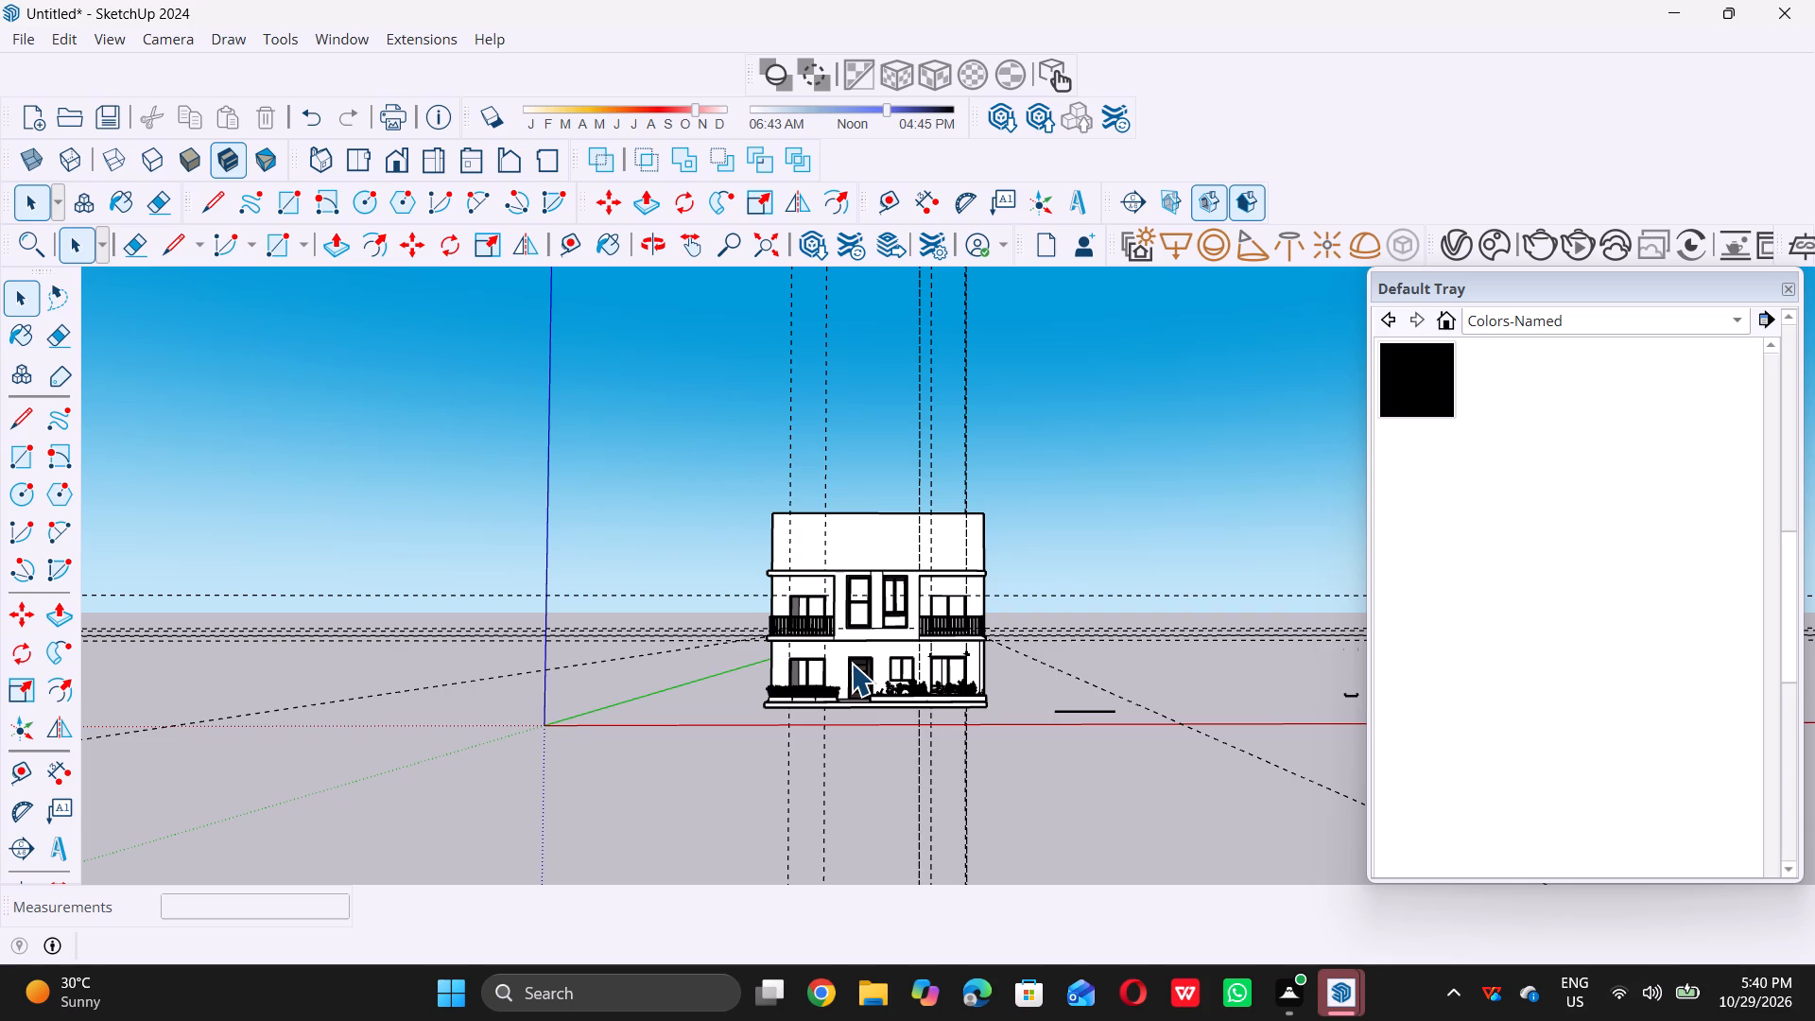
scroll(859, 643, "down", 5)
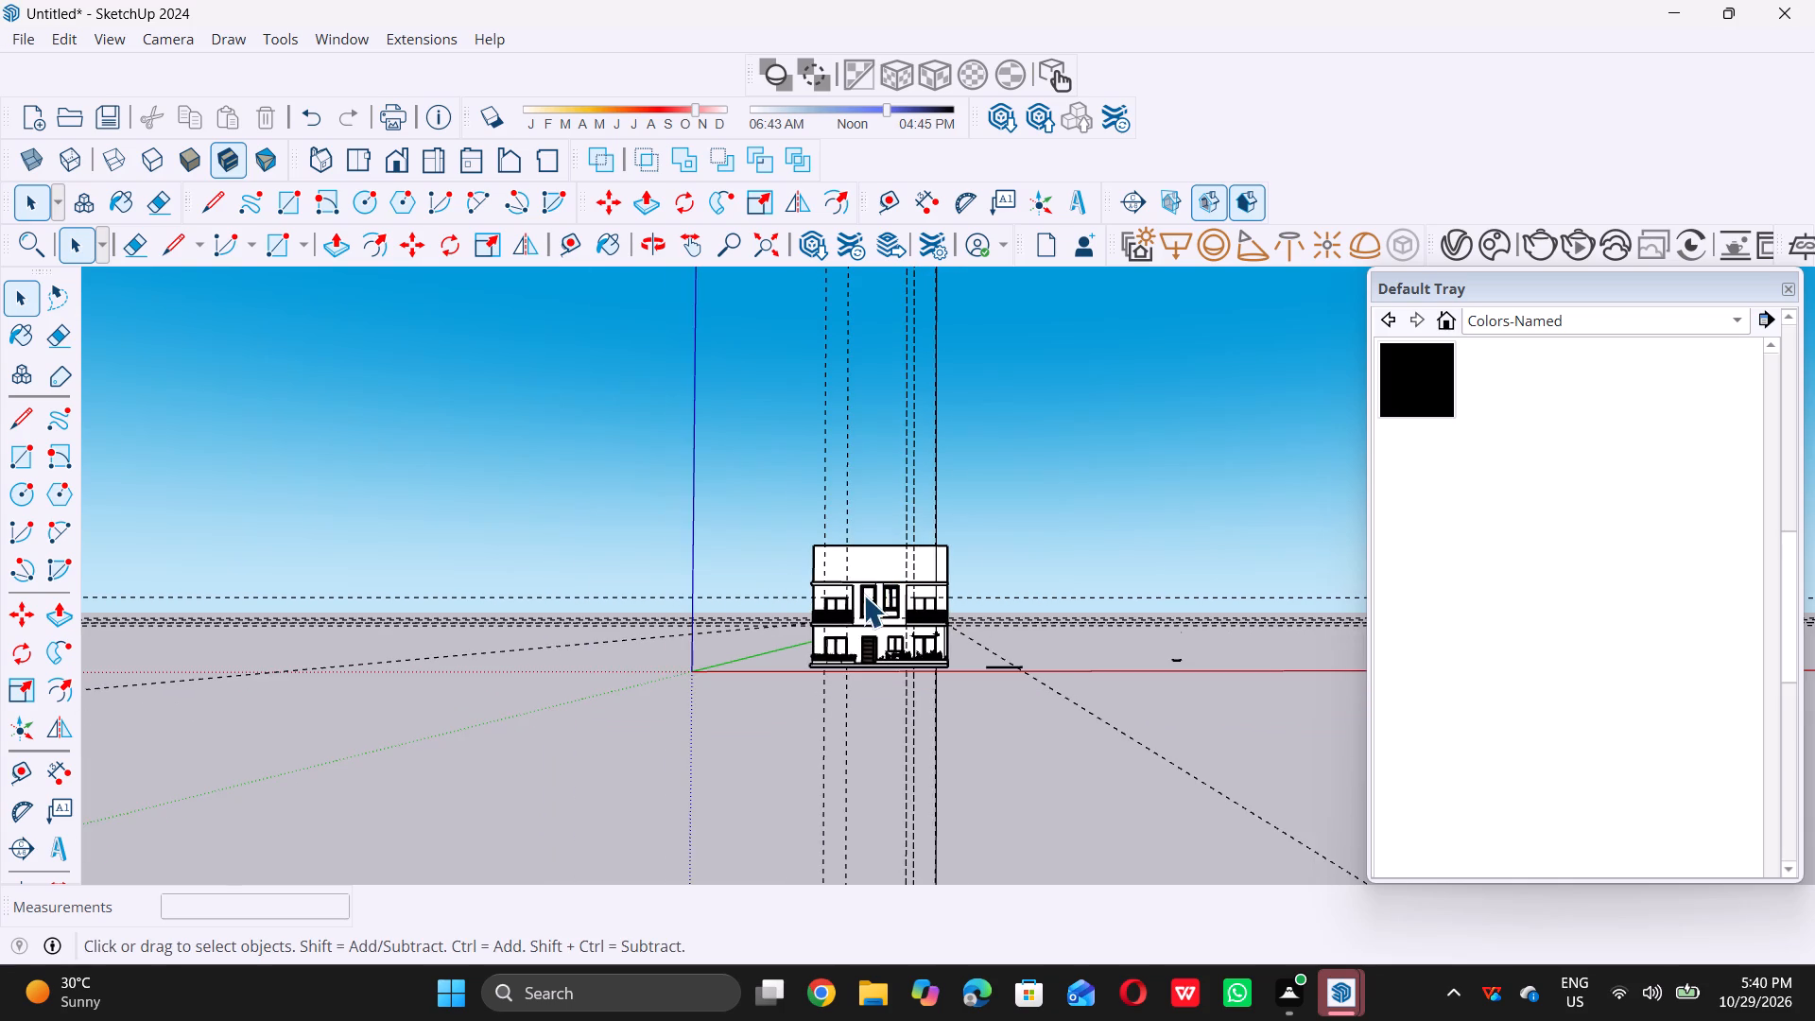
Examine the ground-floor front around the entrance door, windows and planters up close.
middle_click_drag(861, 596, 963, 688)
scroll(880, 706, "up", 12)
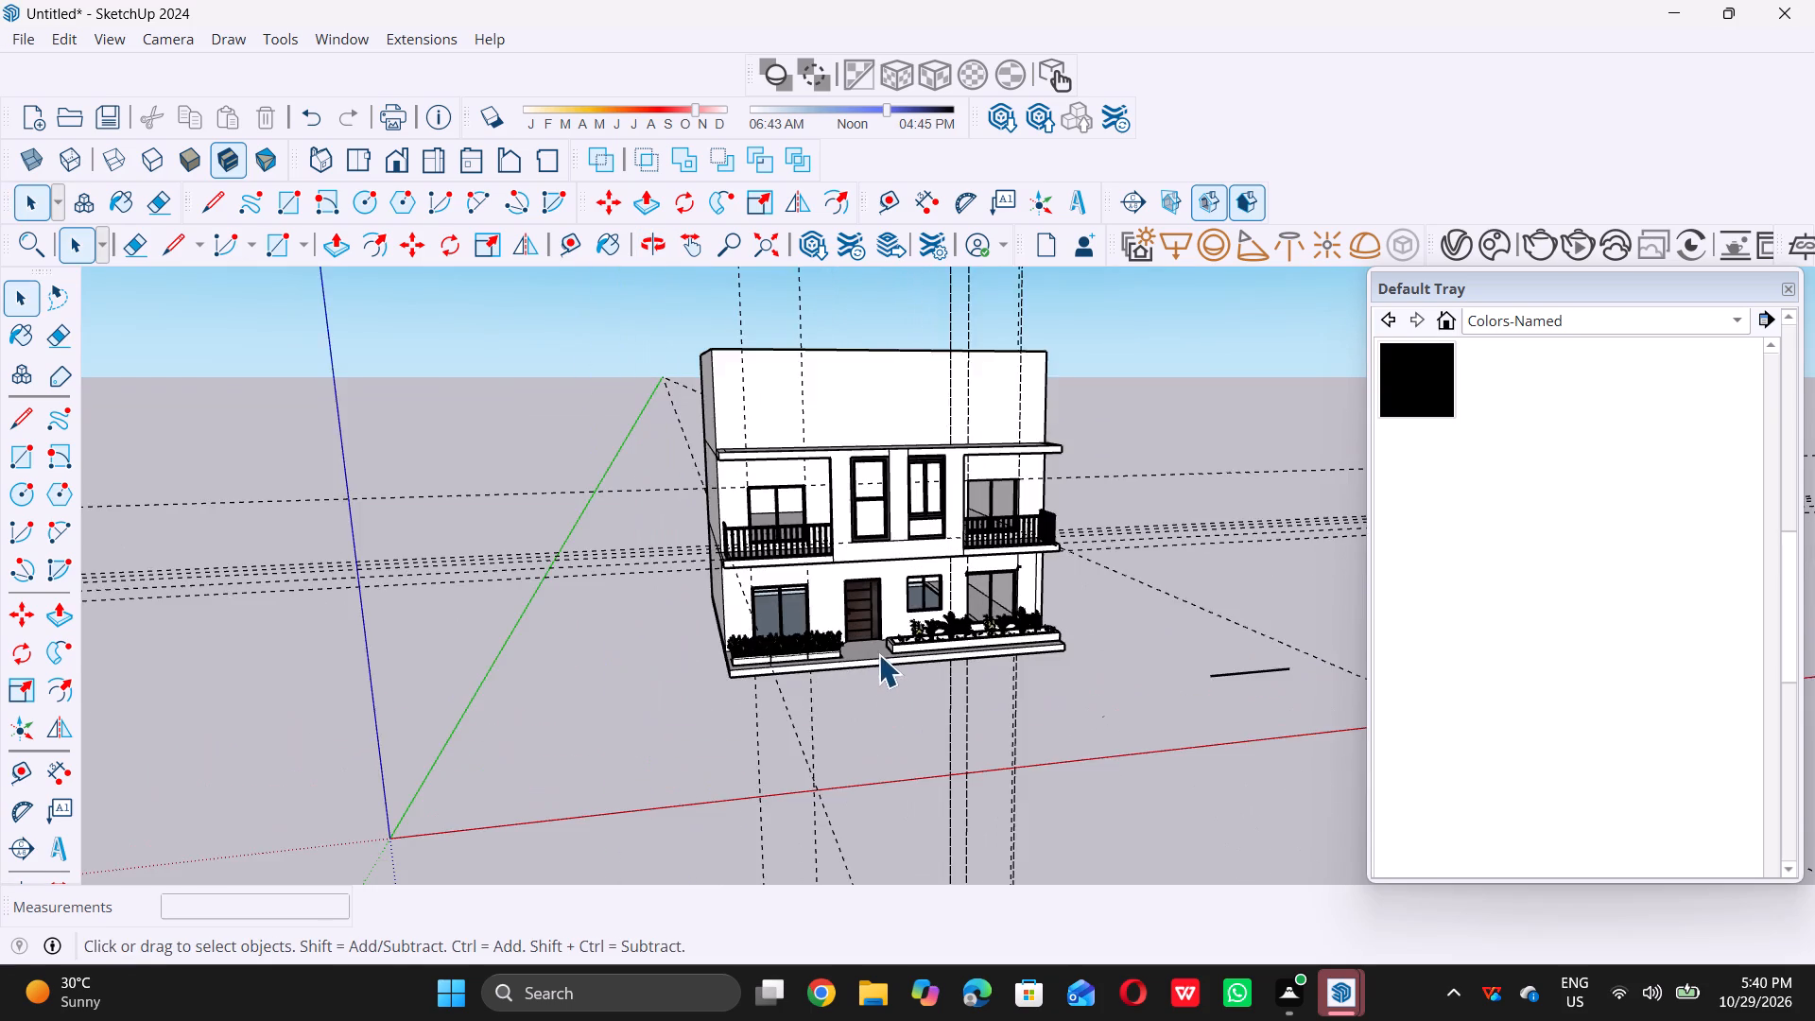
scroll(878, 654, "up", 6)
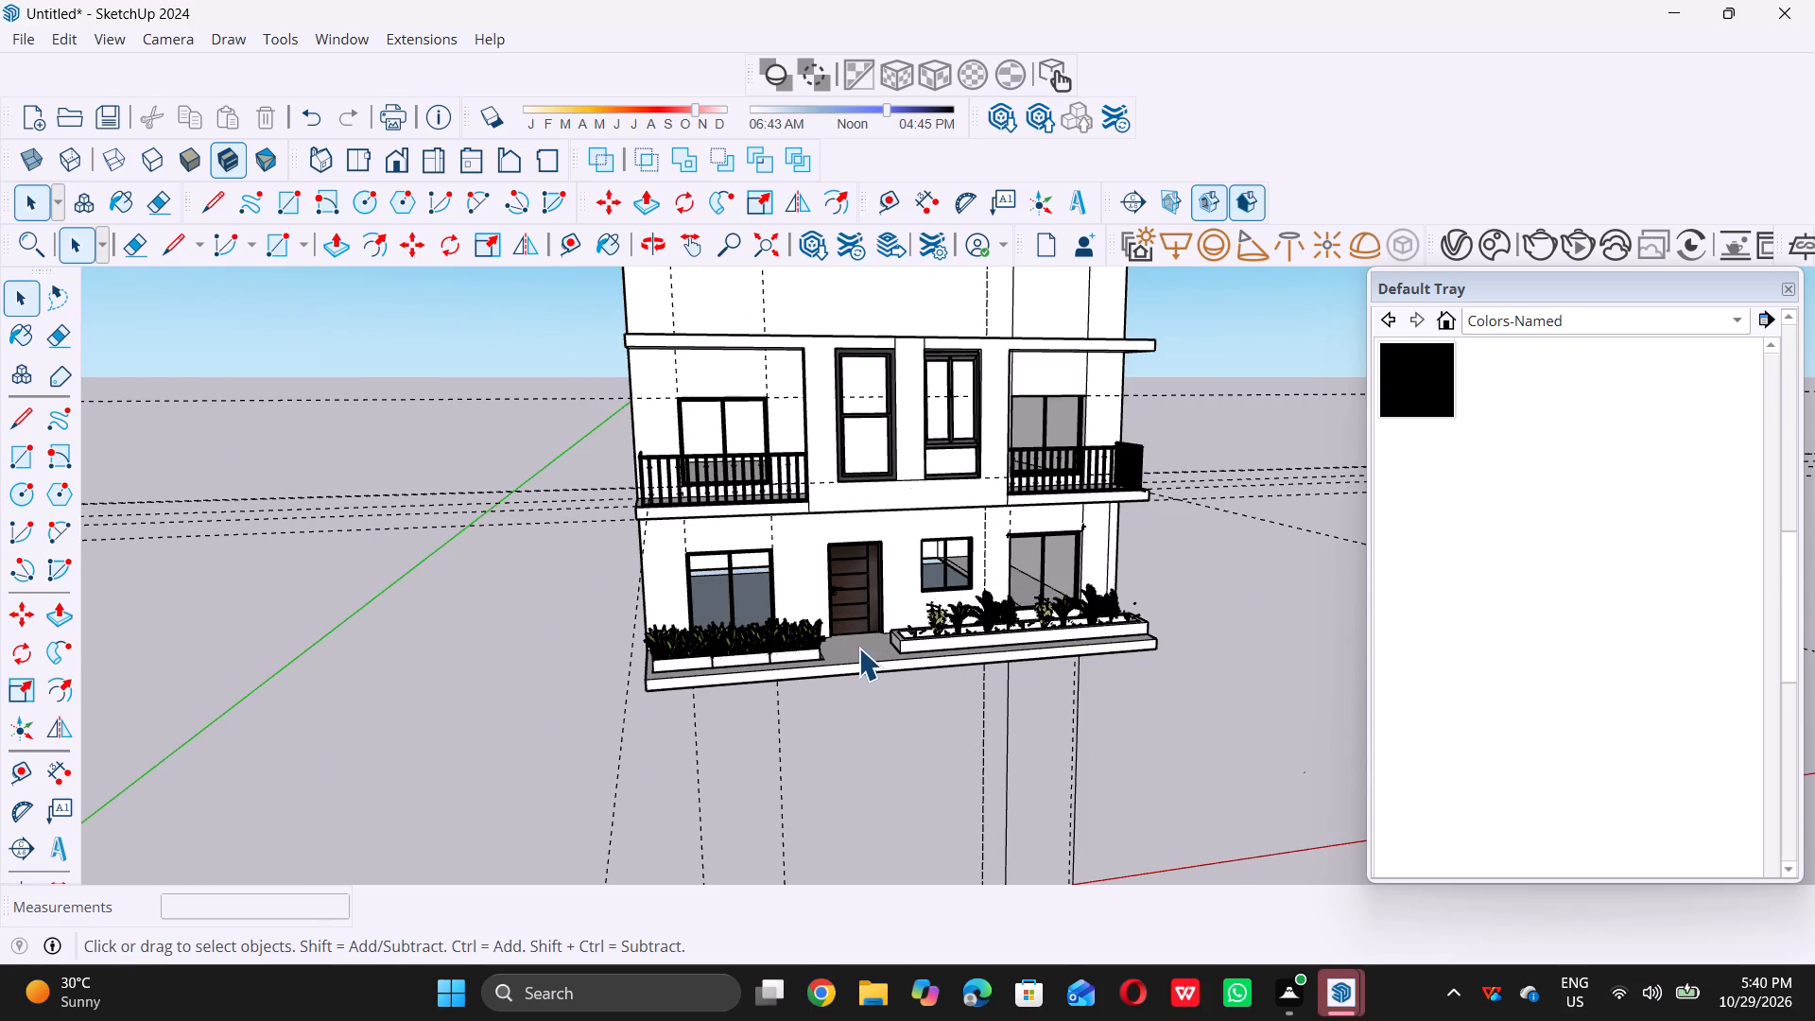
middle_click_drag(858, 644, 813, 638)
scroll(813, 638, "up", 1)
middle_click_drag(851, 602, 831, 605)
scroll(839, 609, "up", 9)
scroll(829, 650, "down", 2)
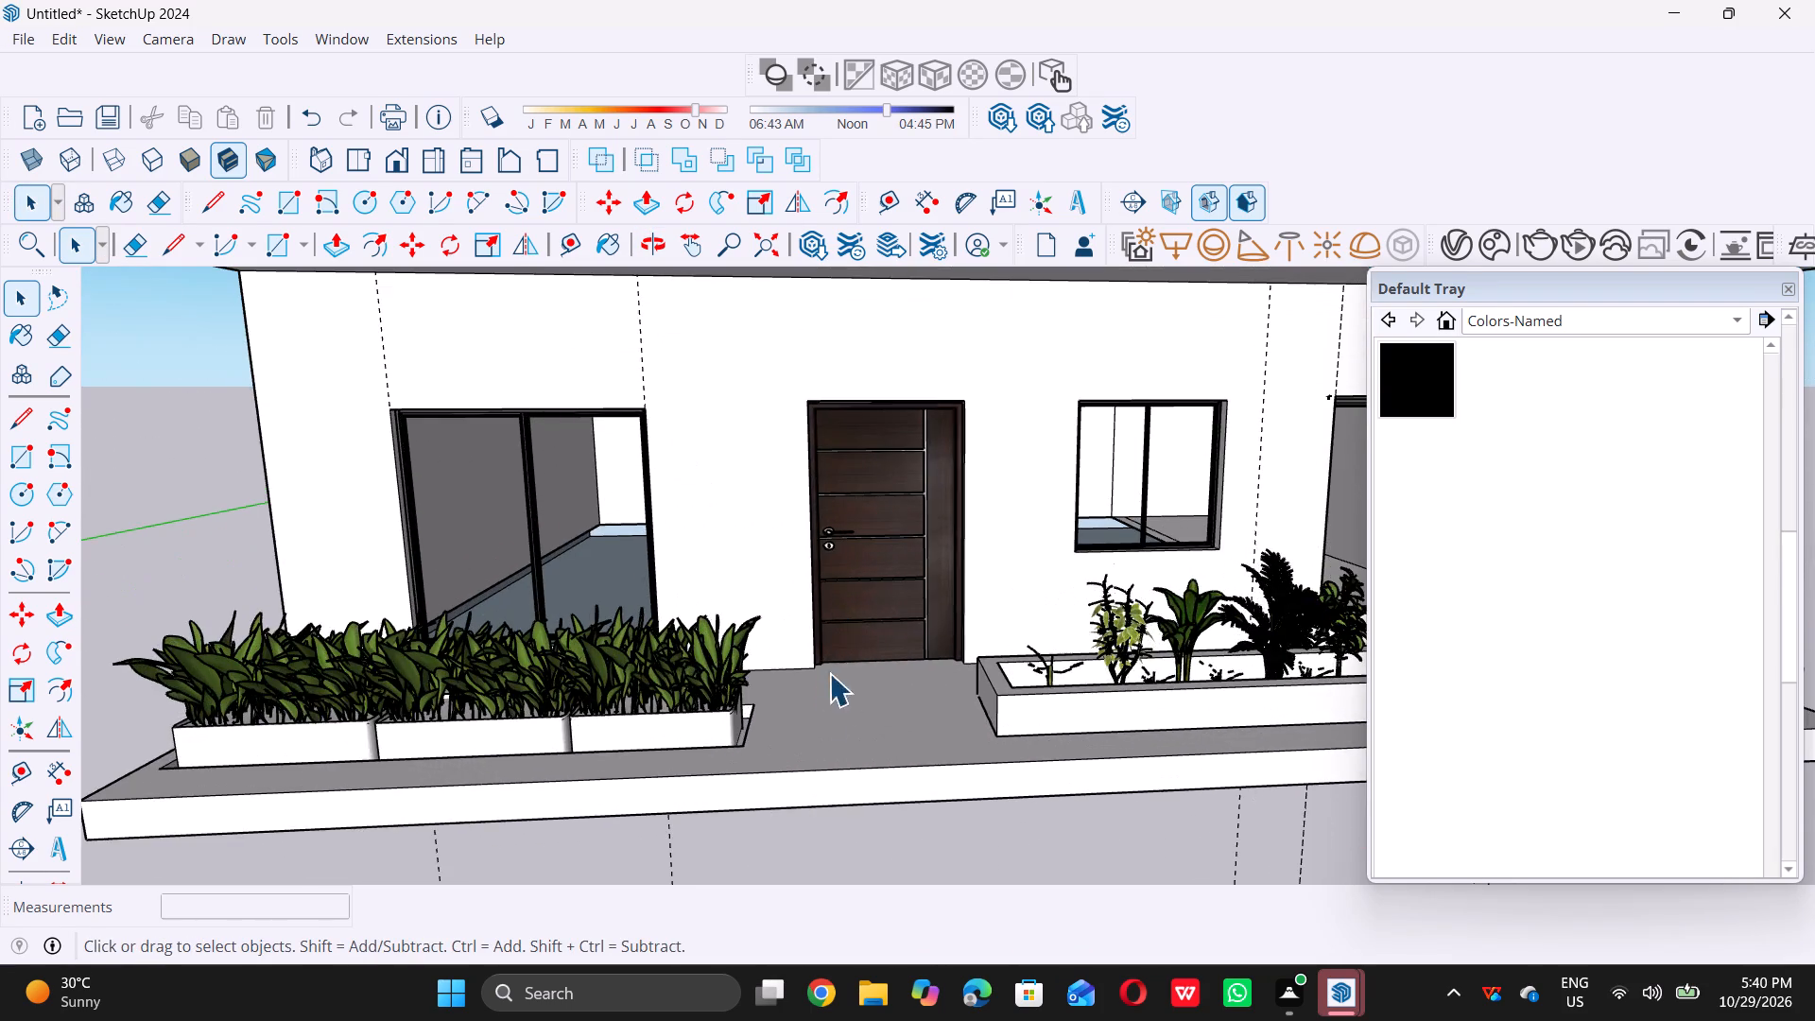
scroll(829, 673, "down", 2)
middle_click_drag(829, 699, 862, 718)
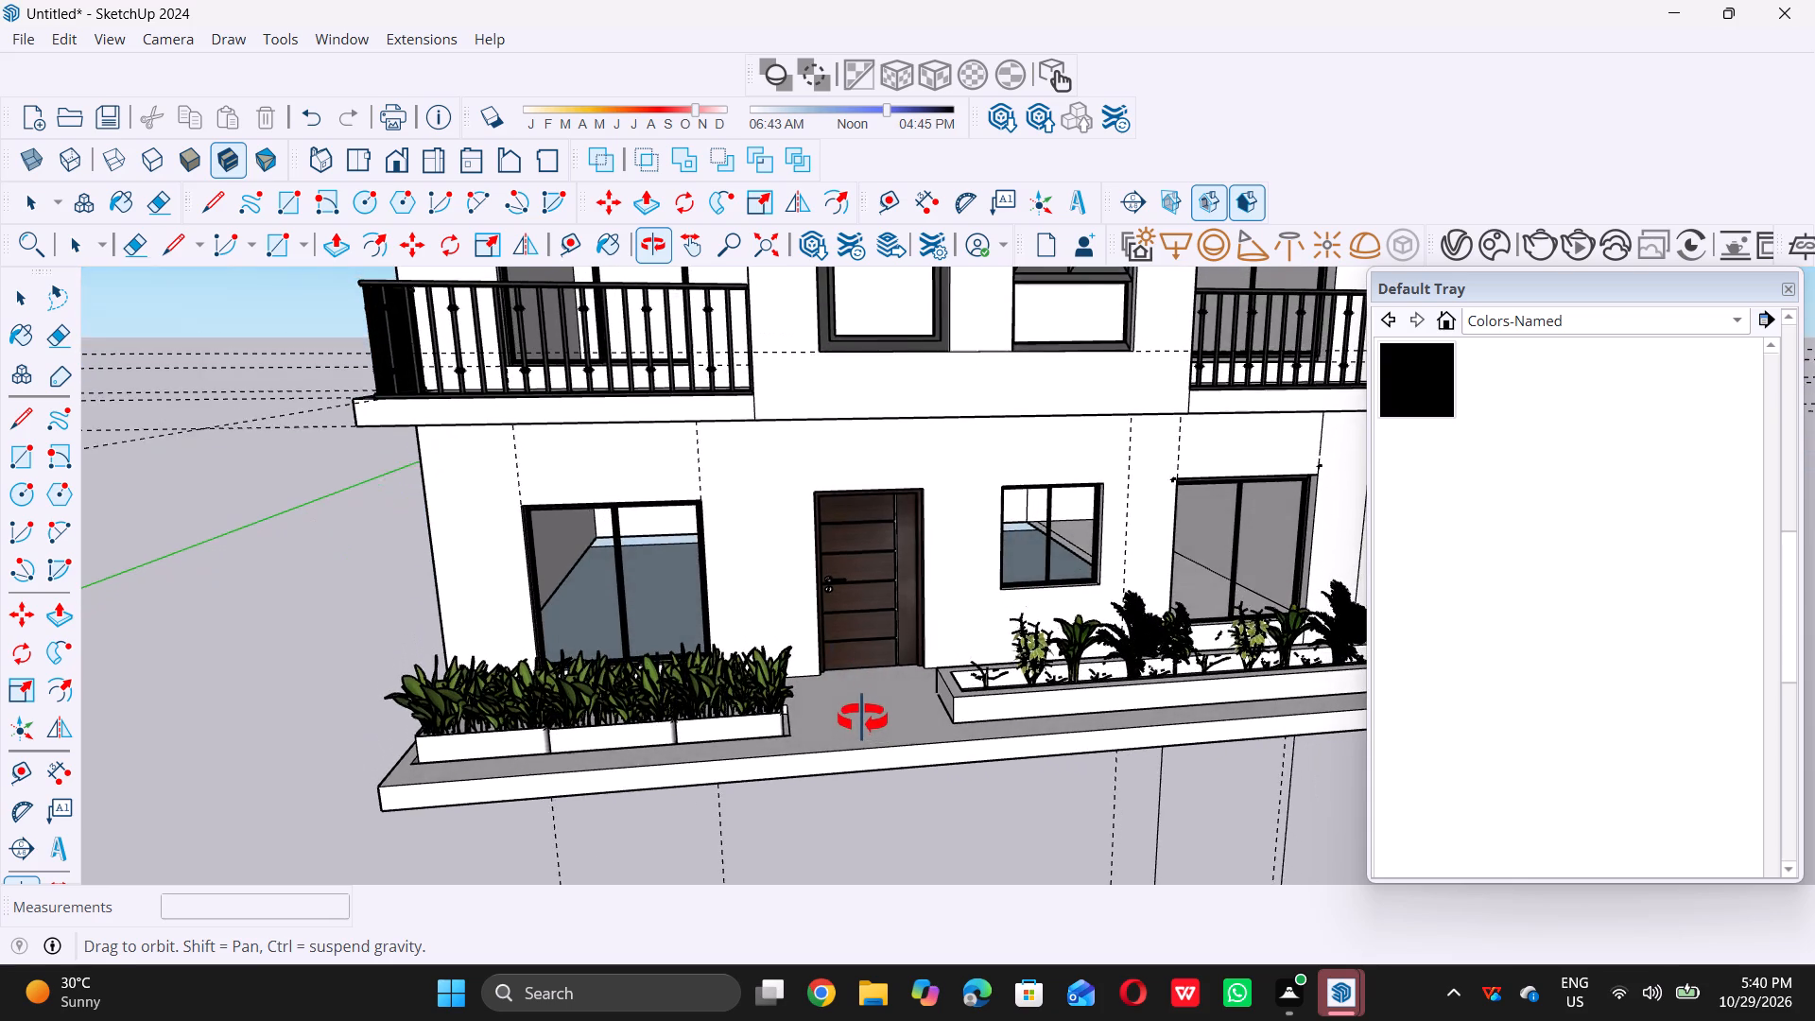
middle_click_drag(862, 718, 866, 722)
scroll(621, 623, "up", 5)
scroll(547, 603, "up", 4)
middle_click_drag(542, 601, 651, 548)
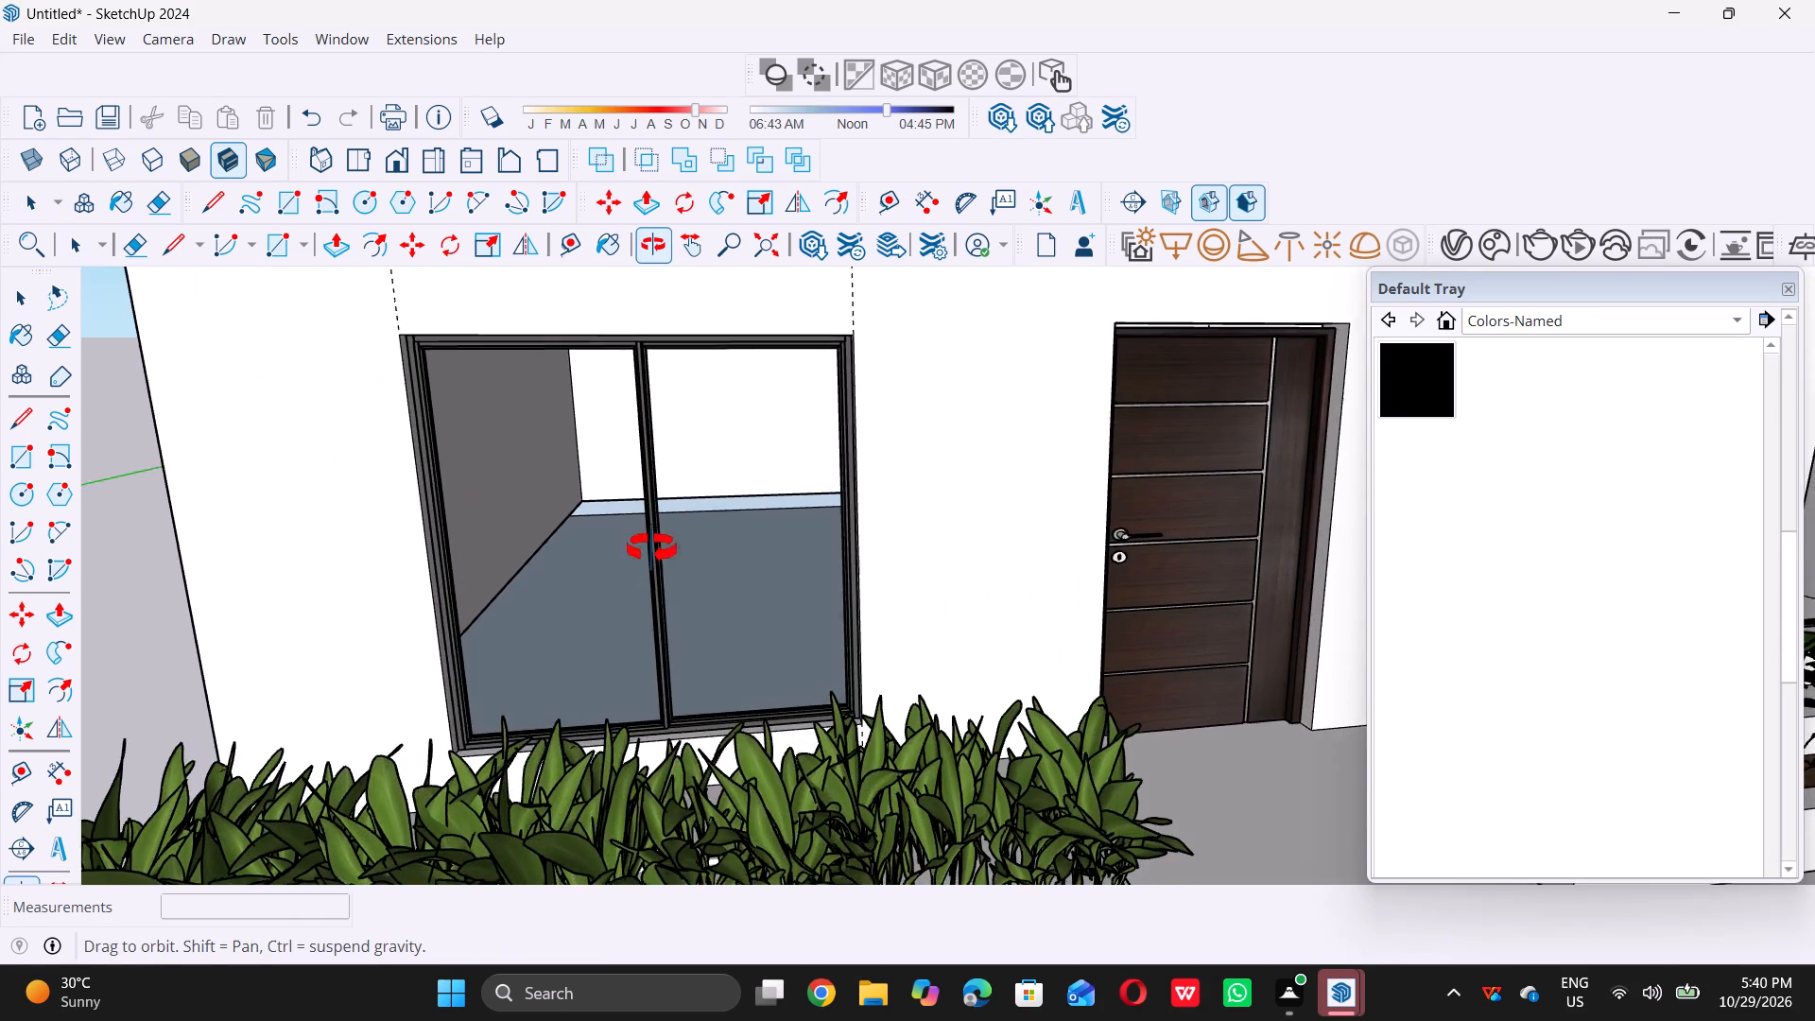
middle_click_drag(651, 548, 544, 560)
scroll(544, 560, "up", 1)
scroll(544, 561, "down", 9)
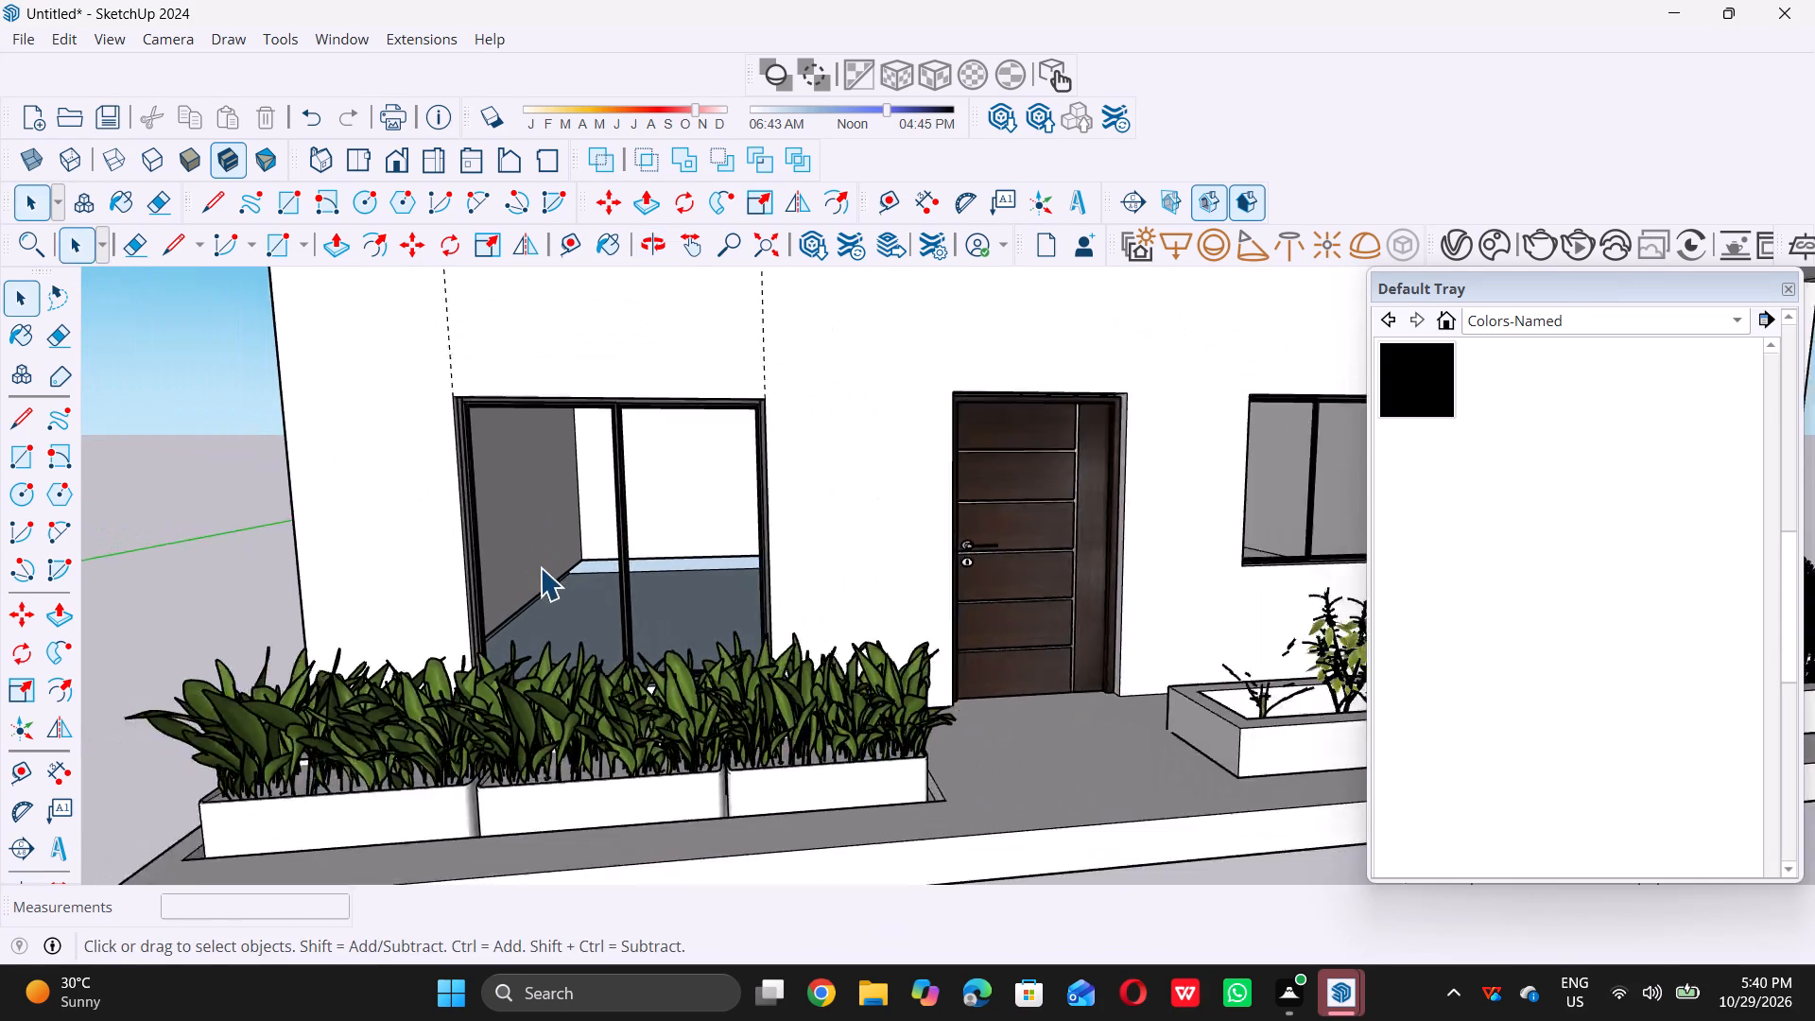
Examine the ground-floor front and the room interior through the sliding window behind the dense leafy planter.
scroll(540, 567, "down", 6)
middle_click_drag(963, 537, 875, 540)
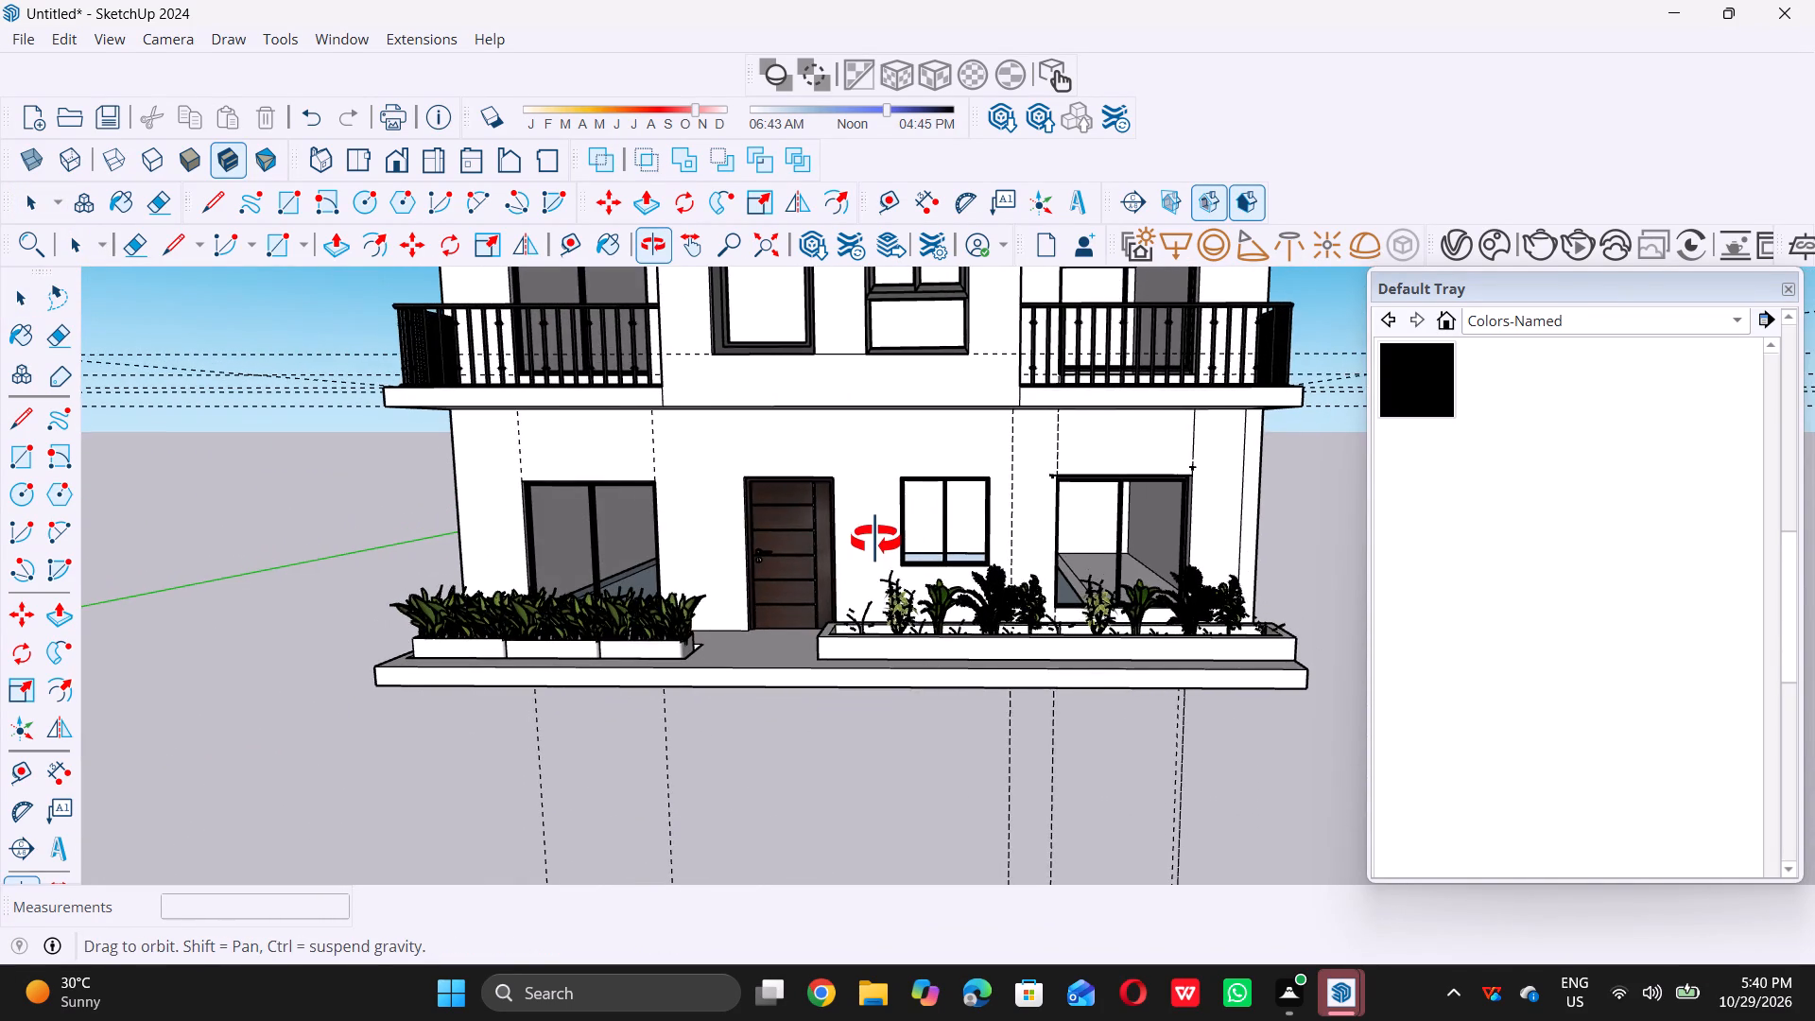
middle_click_drag(875, 540, 966, 517)
middle_click_drag(870, 566, 853, 573)
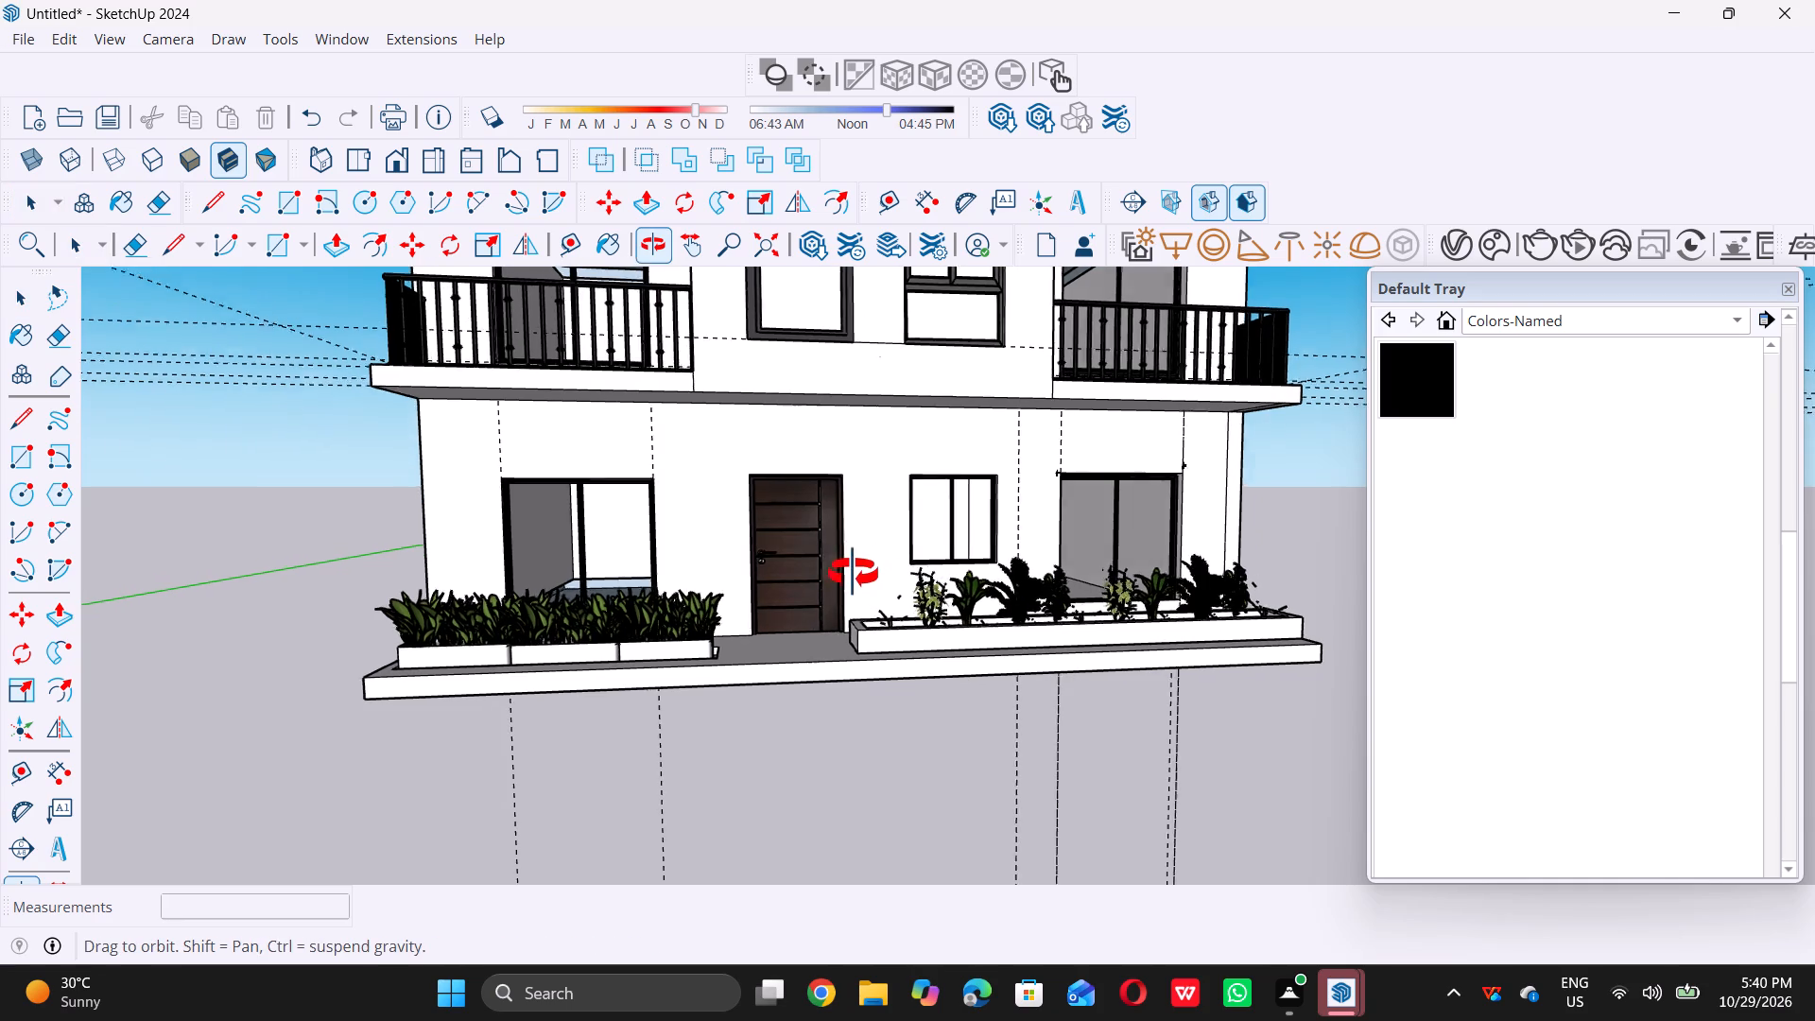
middle_click_drag(853, 573, 840, 591)
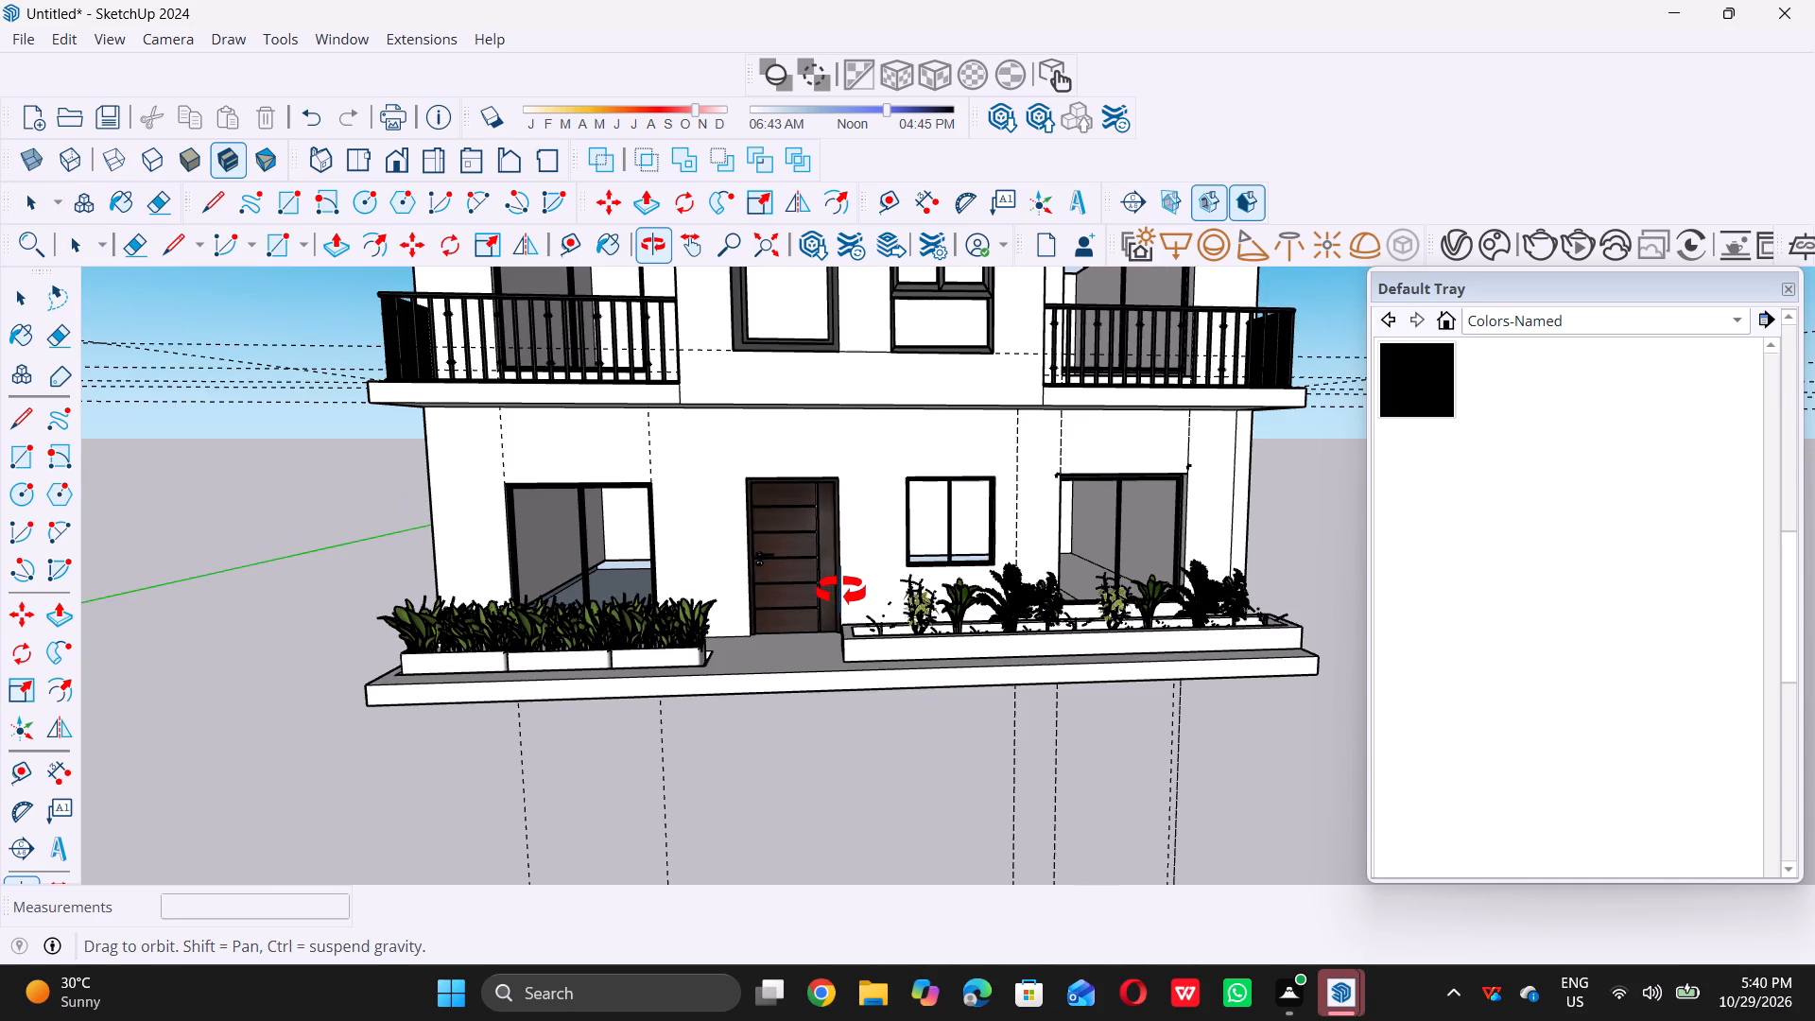
middle_click_drag(840, 591, 864, 575)
scroll(539, 582, "up", 7)
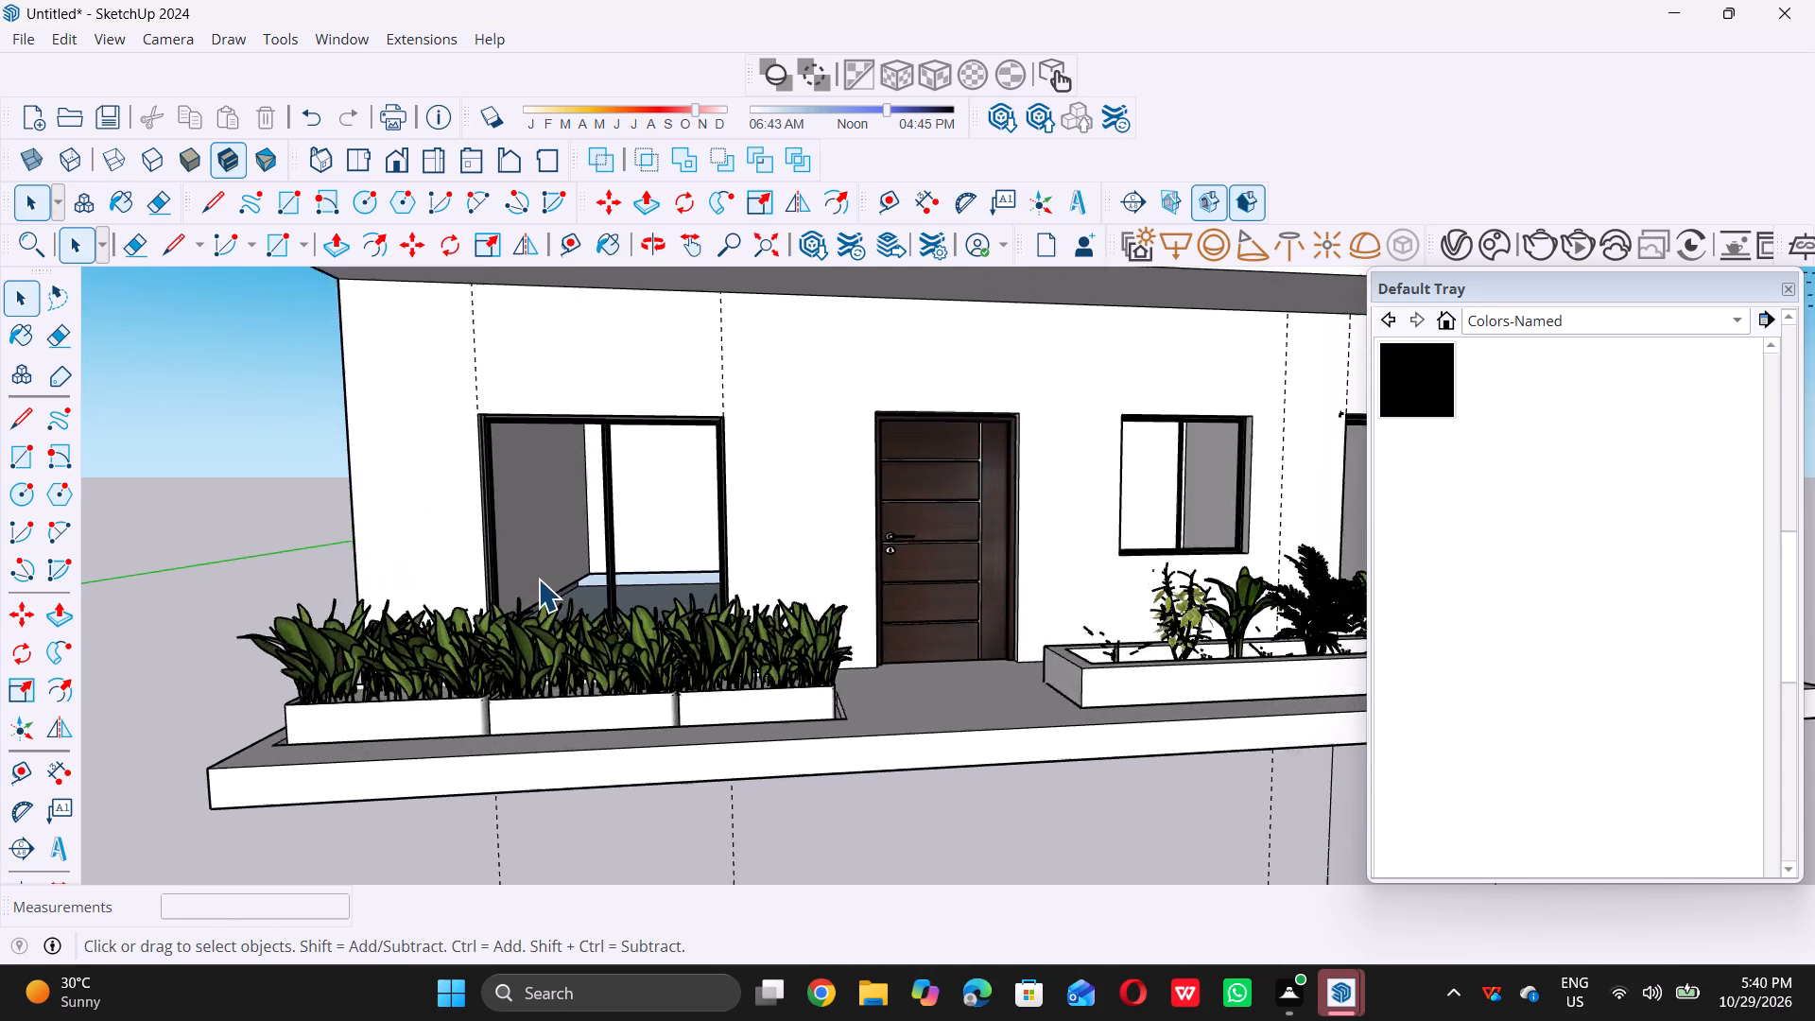
scroll(538, 579, "up", 20)
scroll(538, 579, "up", 7)
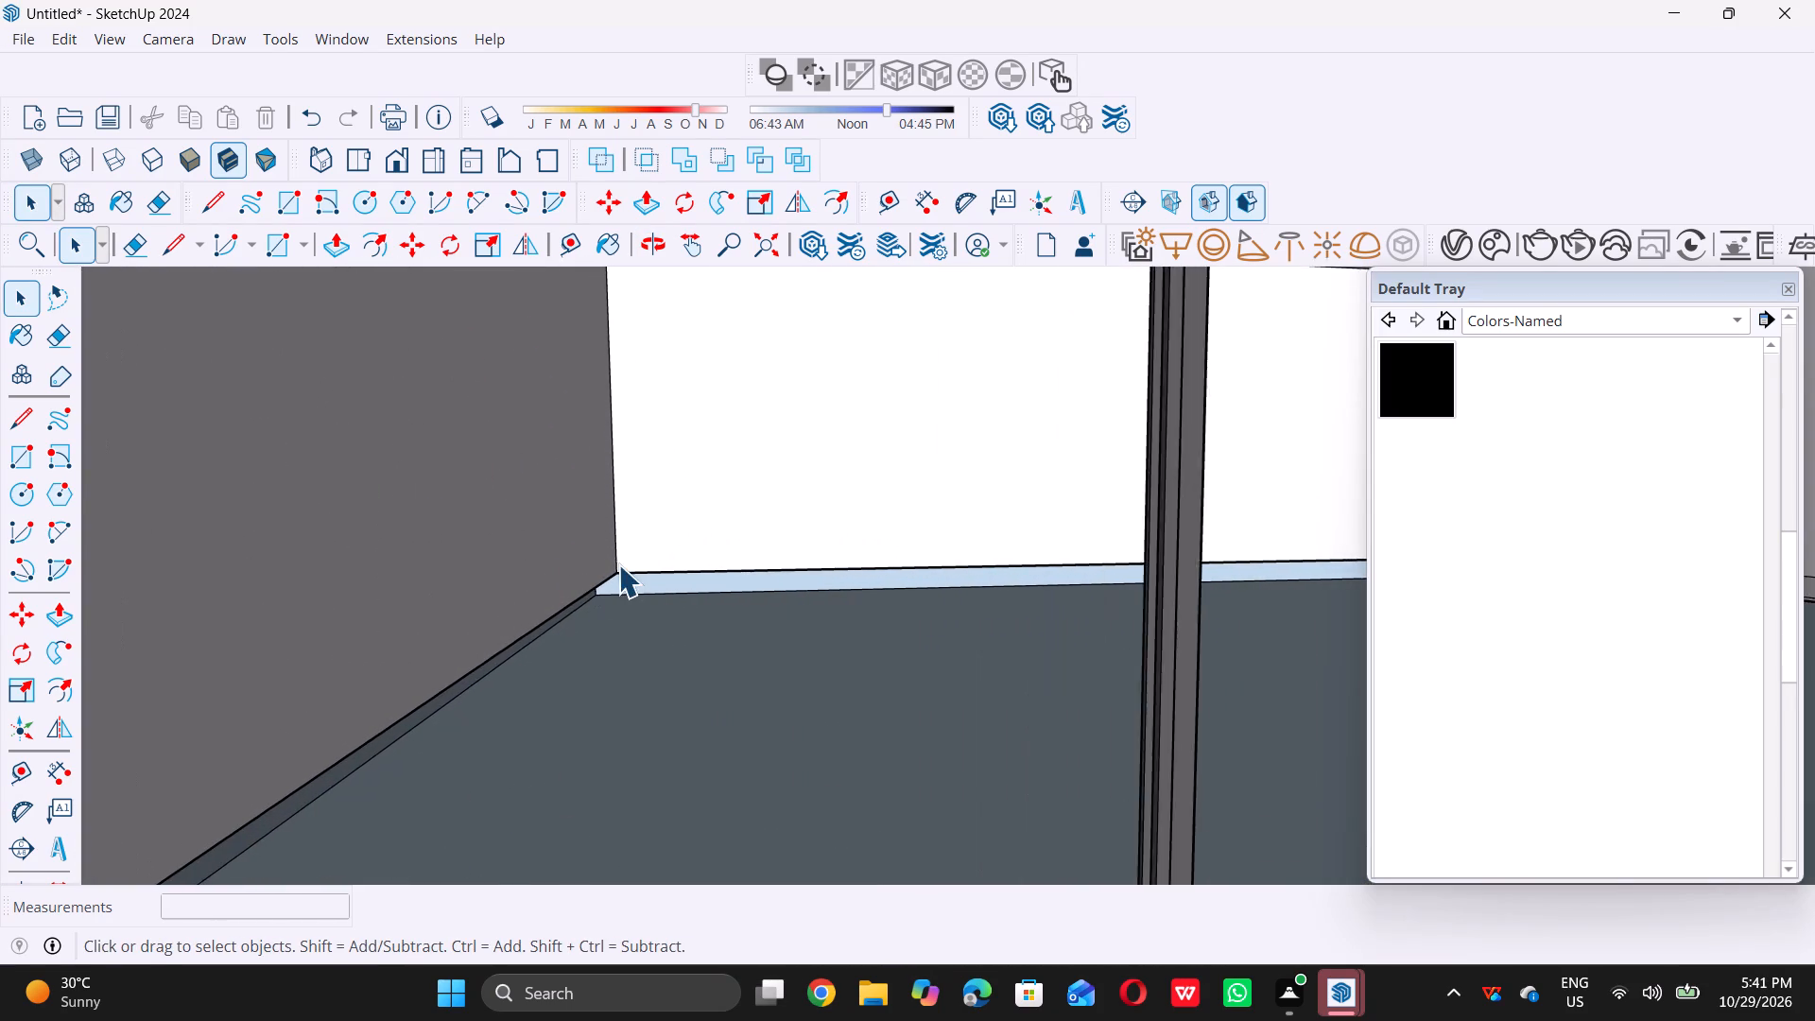
scroll(618, 564, "up", 18)
middle_click_drag(642, 542, 597, 601)
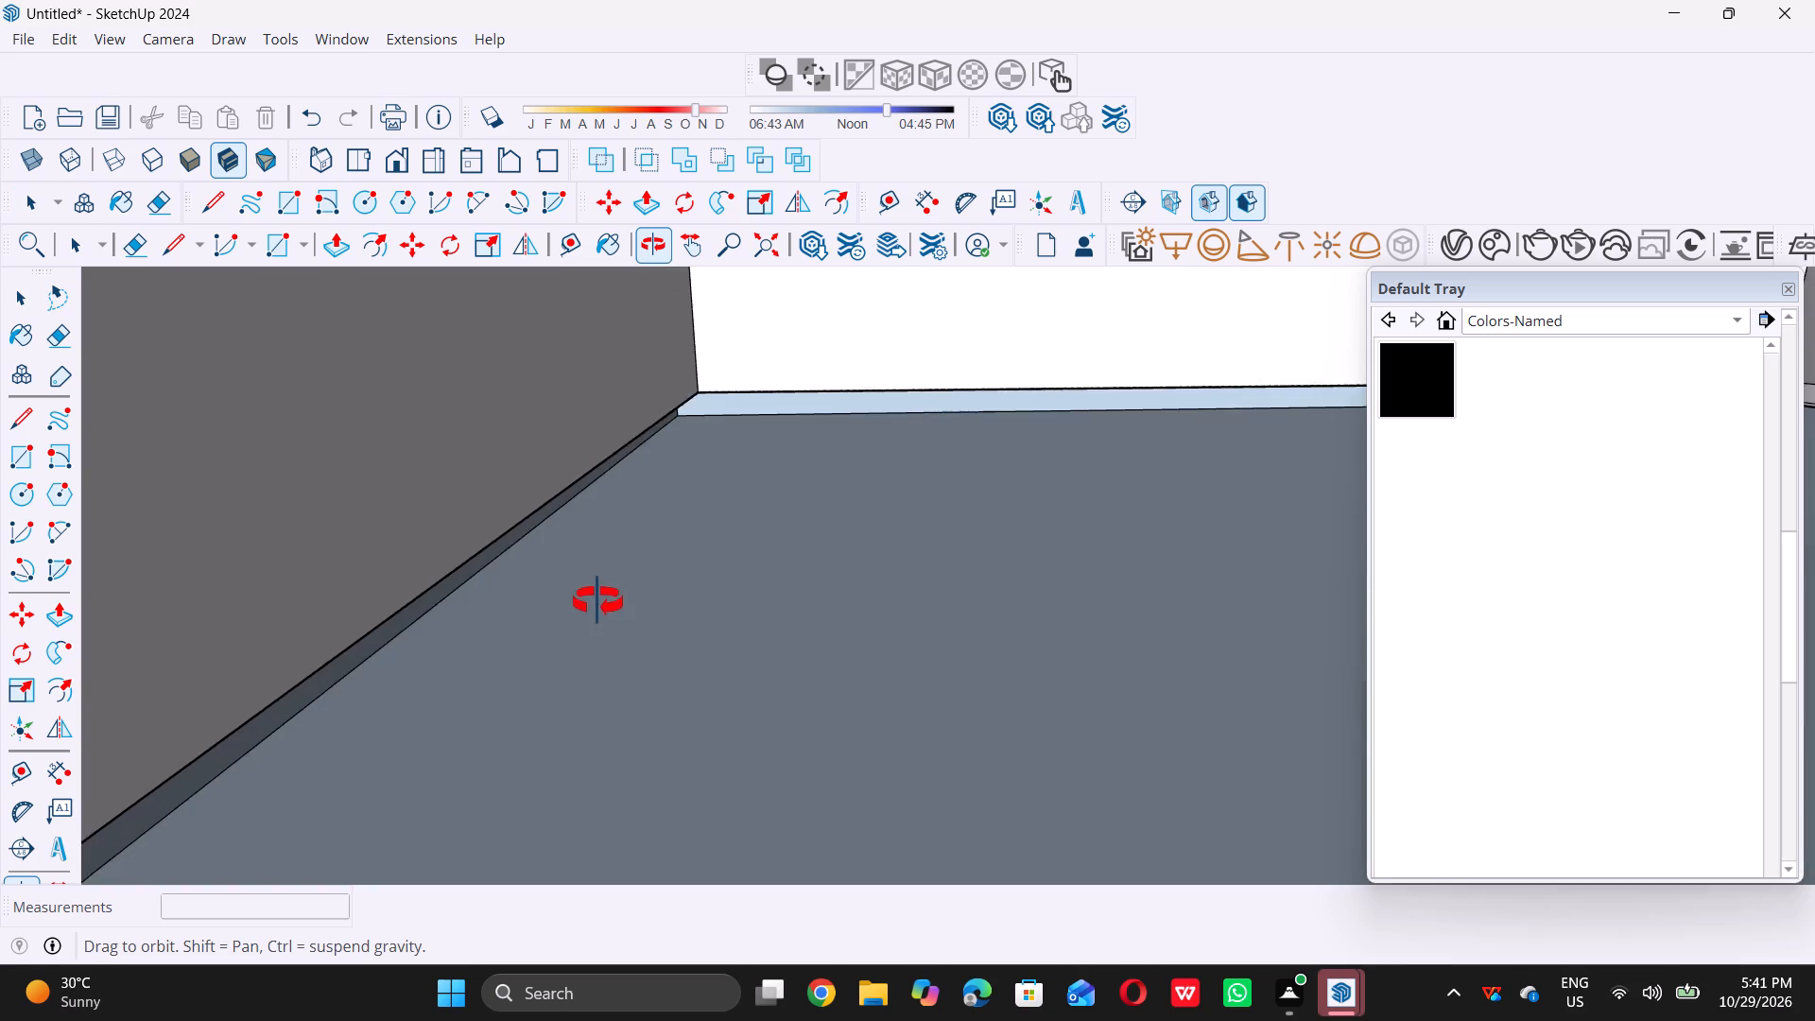
middle_click_drag(597, 601, 580, 559)
middle_click_drag(670, 561, 748, 584)
scroll(670, 561, "up", 1)
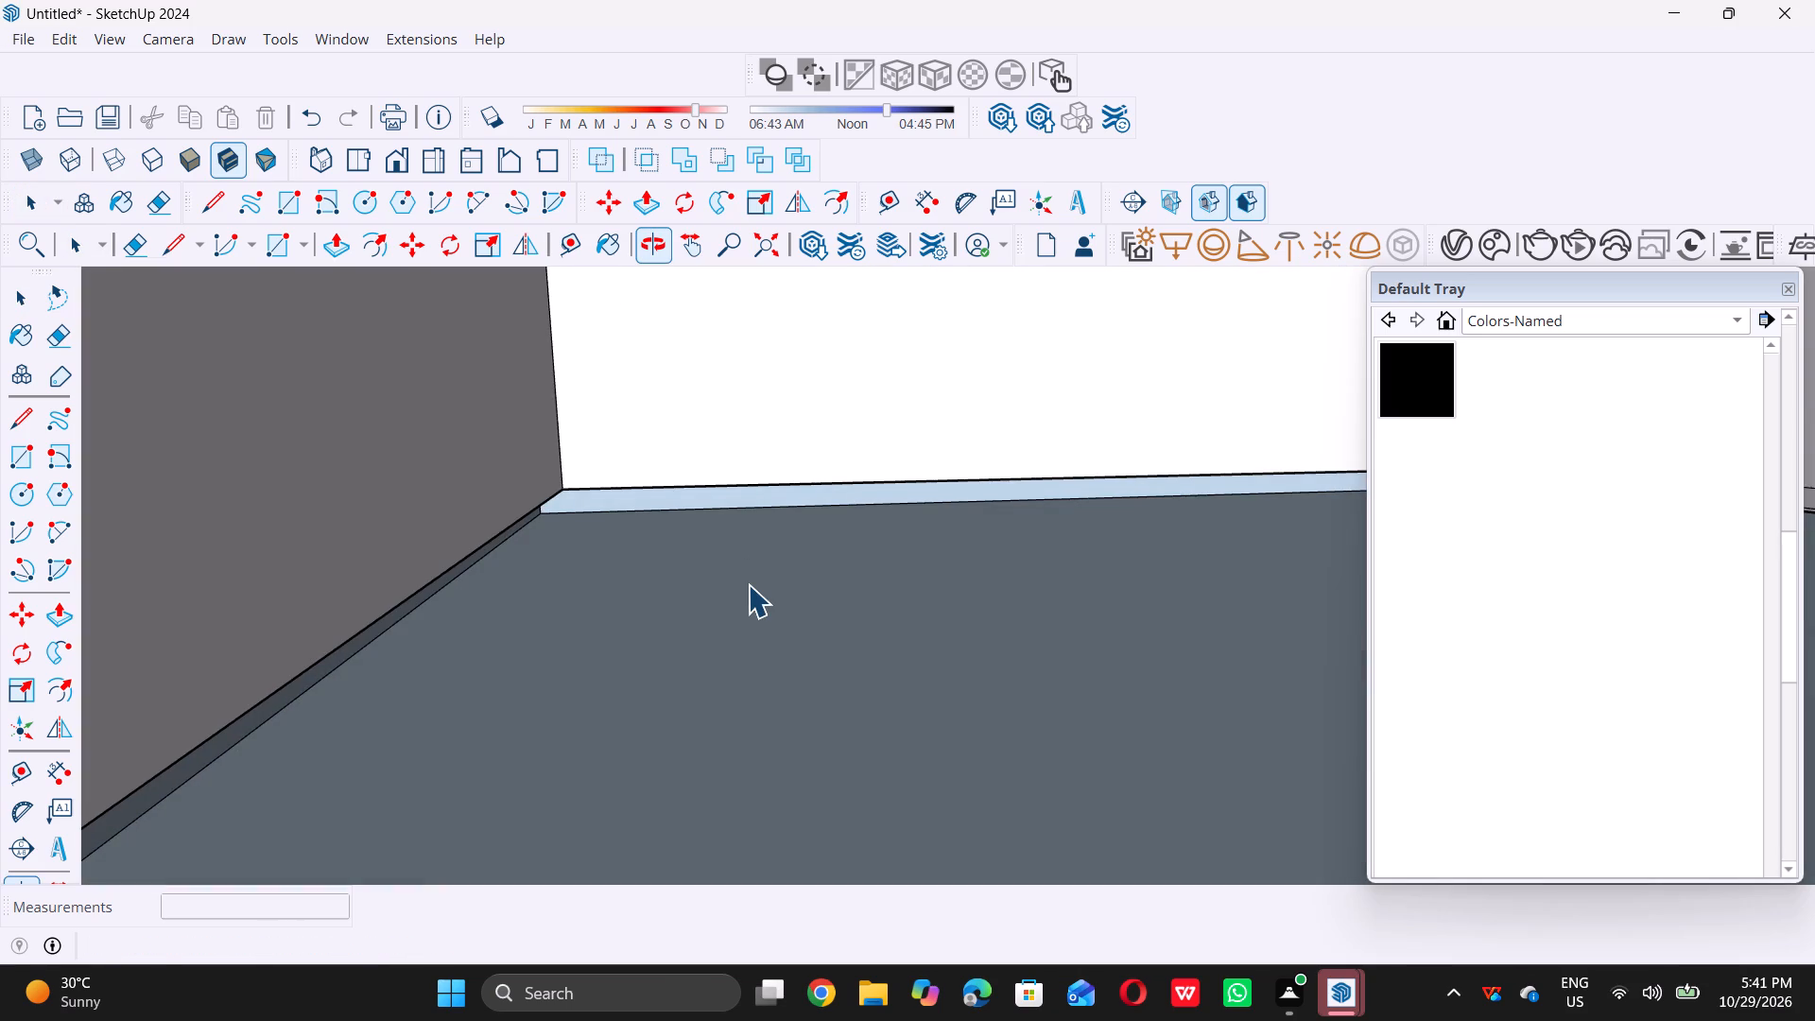
scroll(748, 584, "down", 20)
scroll(748, 584, "down", 13)
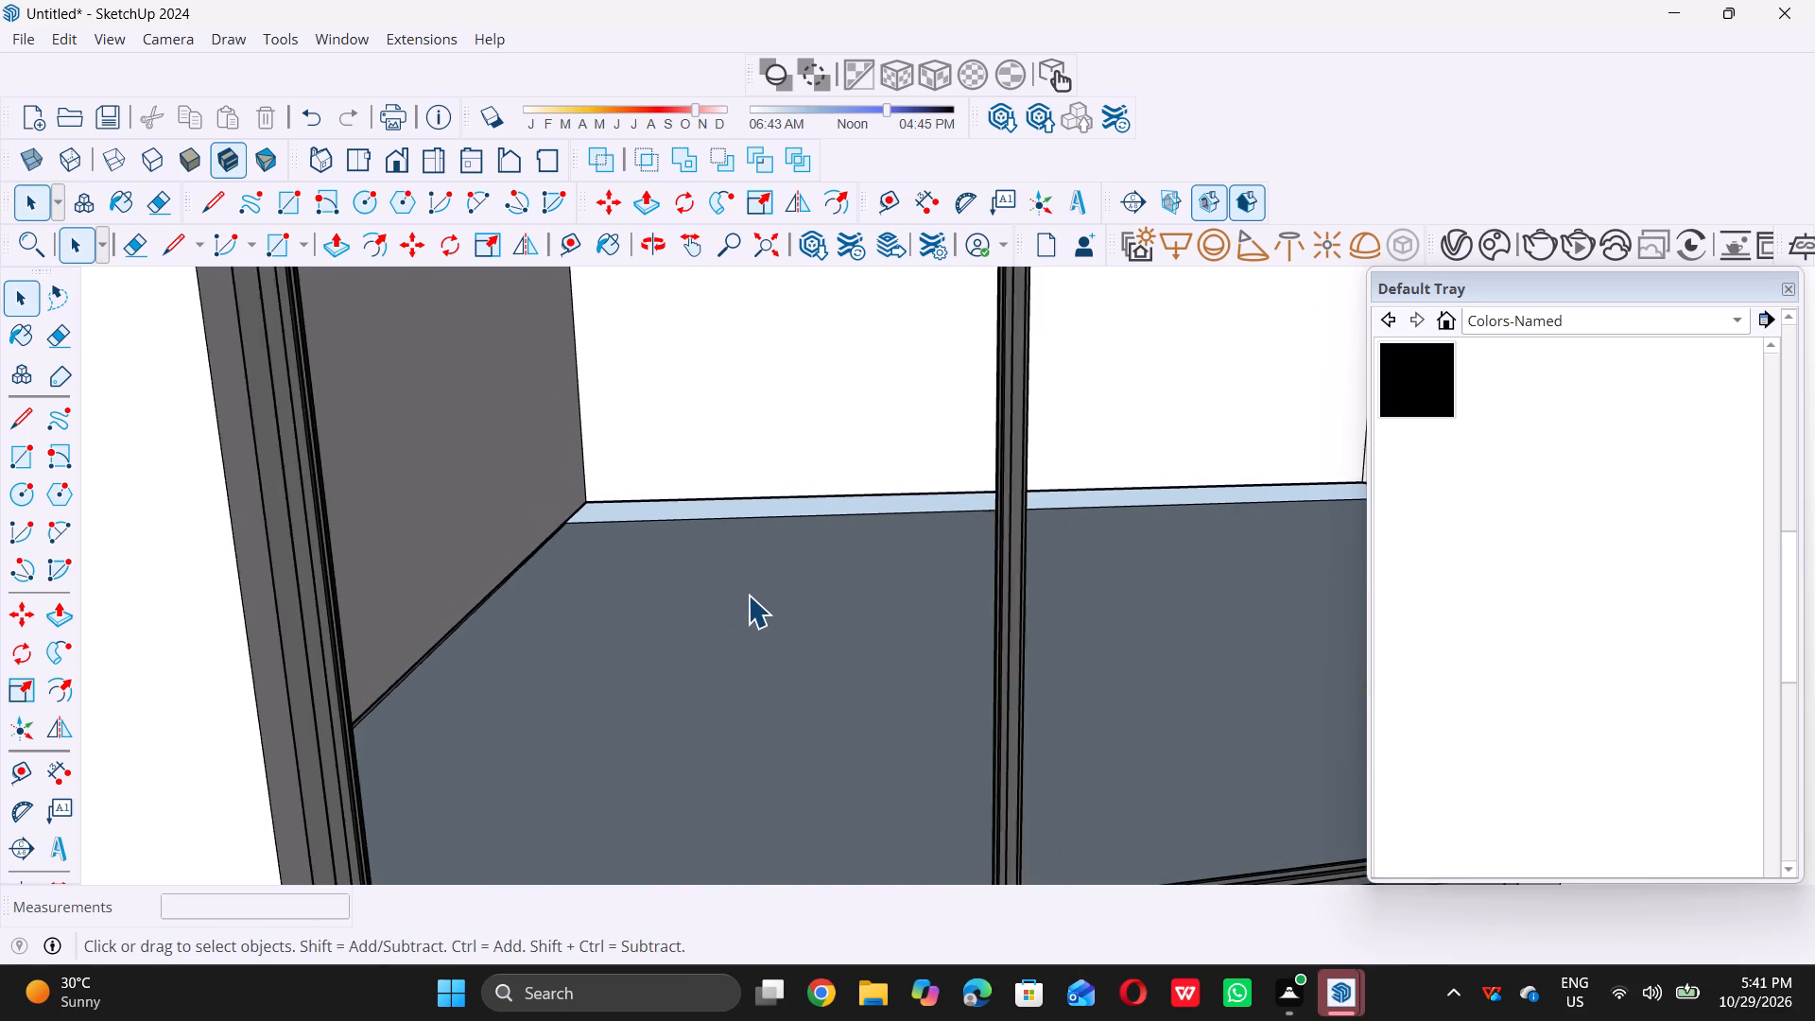
scroll(748, 595, "down", 15)
scroll(748, 595, "up", 1)
scroll(748, 595, "down", 17)
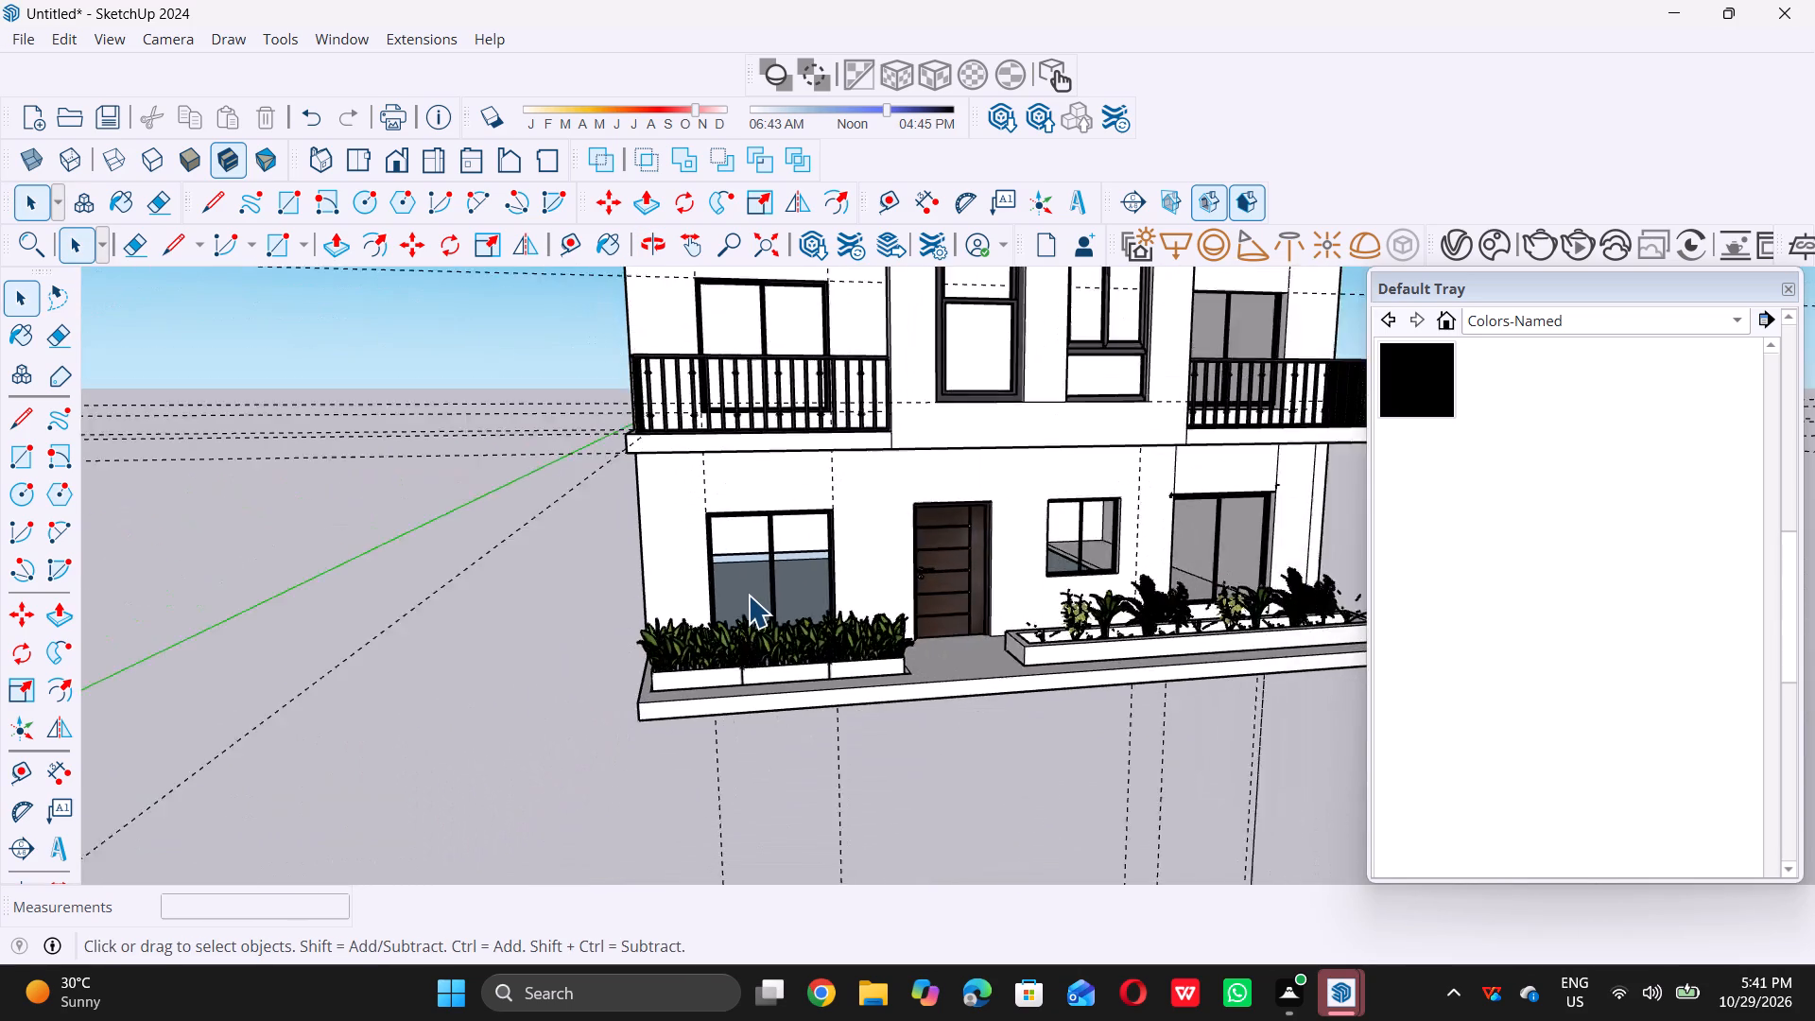
Examine the whole house from the side and the front, comparing the new upper storey with the floors below.
scroll(749, 681, "down", 4)
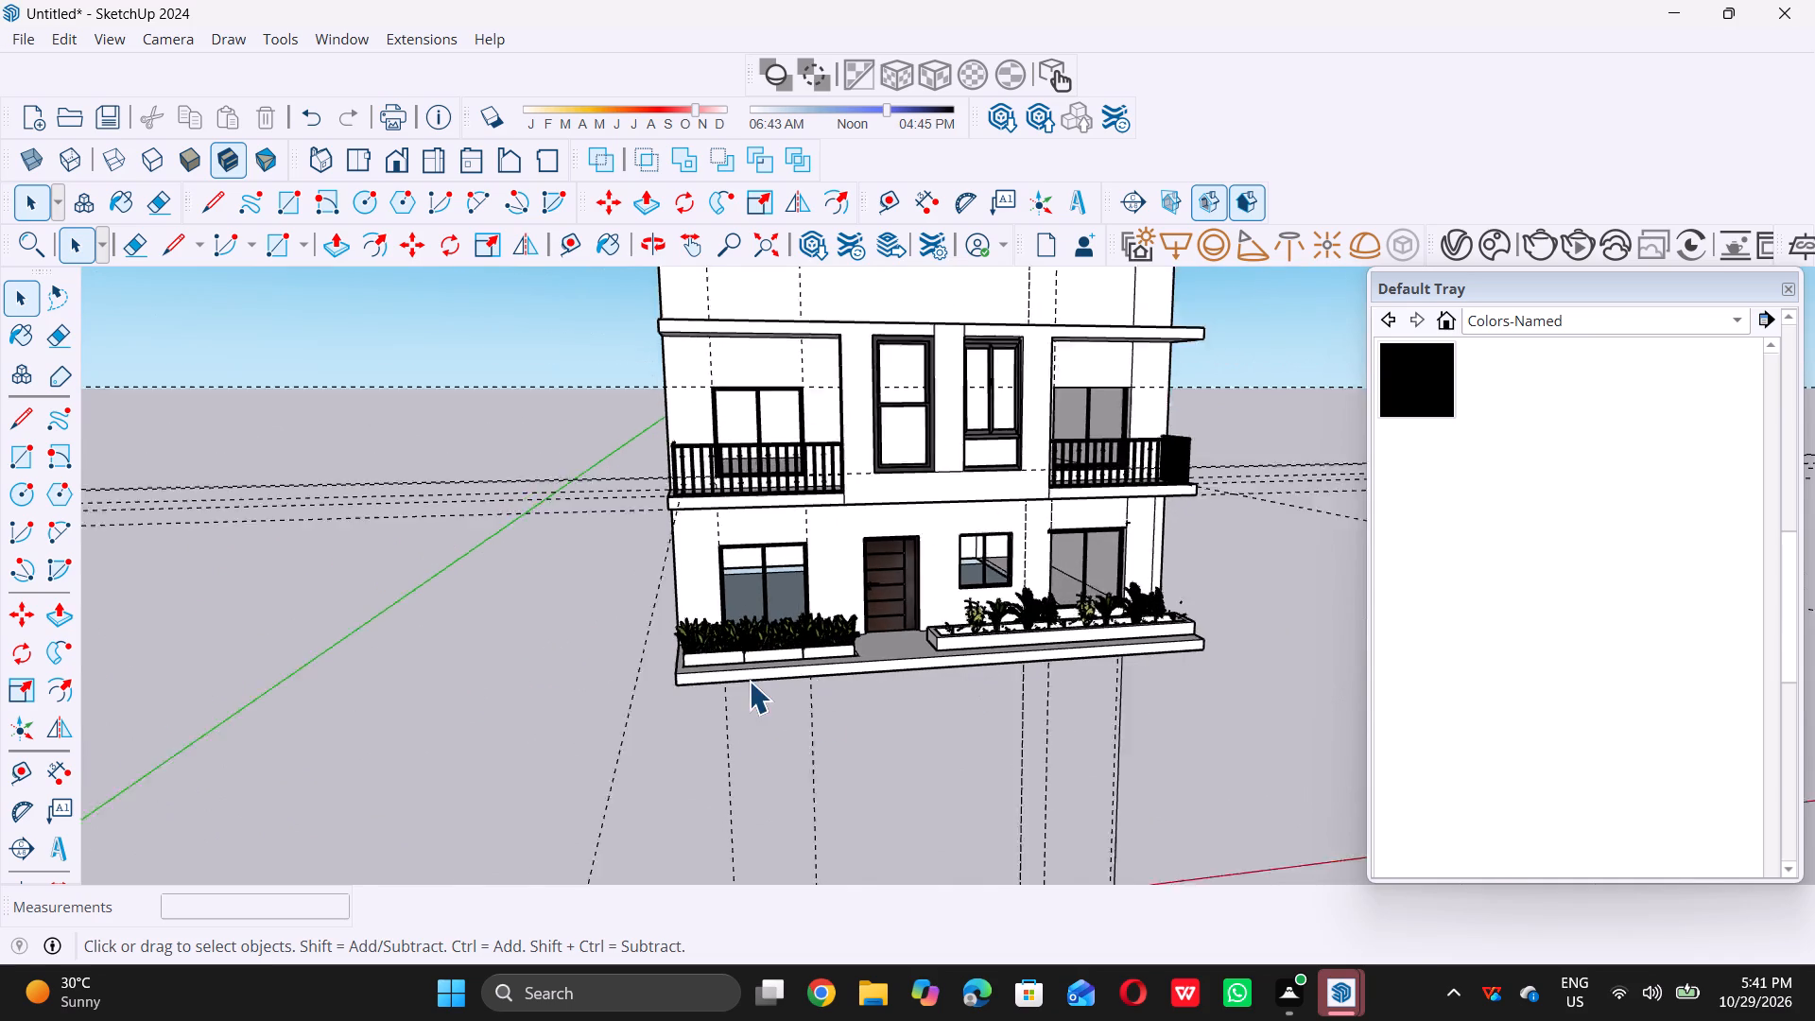
scroll(749, 681, "down", 2)
middle_click_drag(756, 570, 1062, 562)
scroll(756, 570, "up", 1)
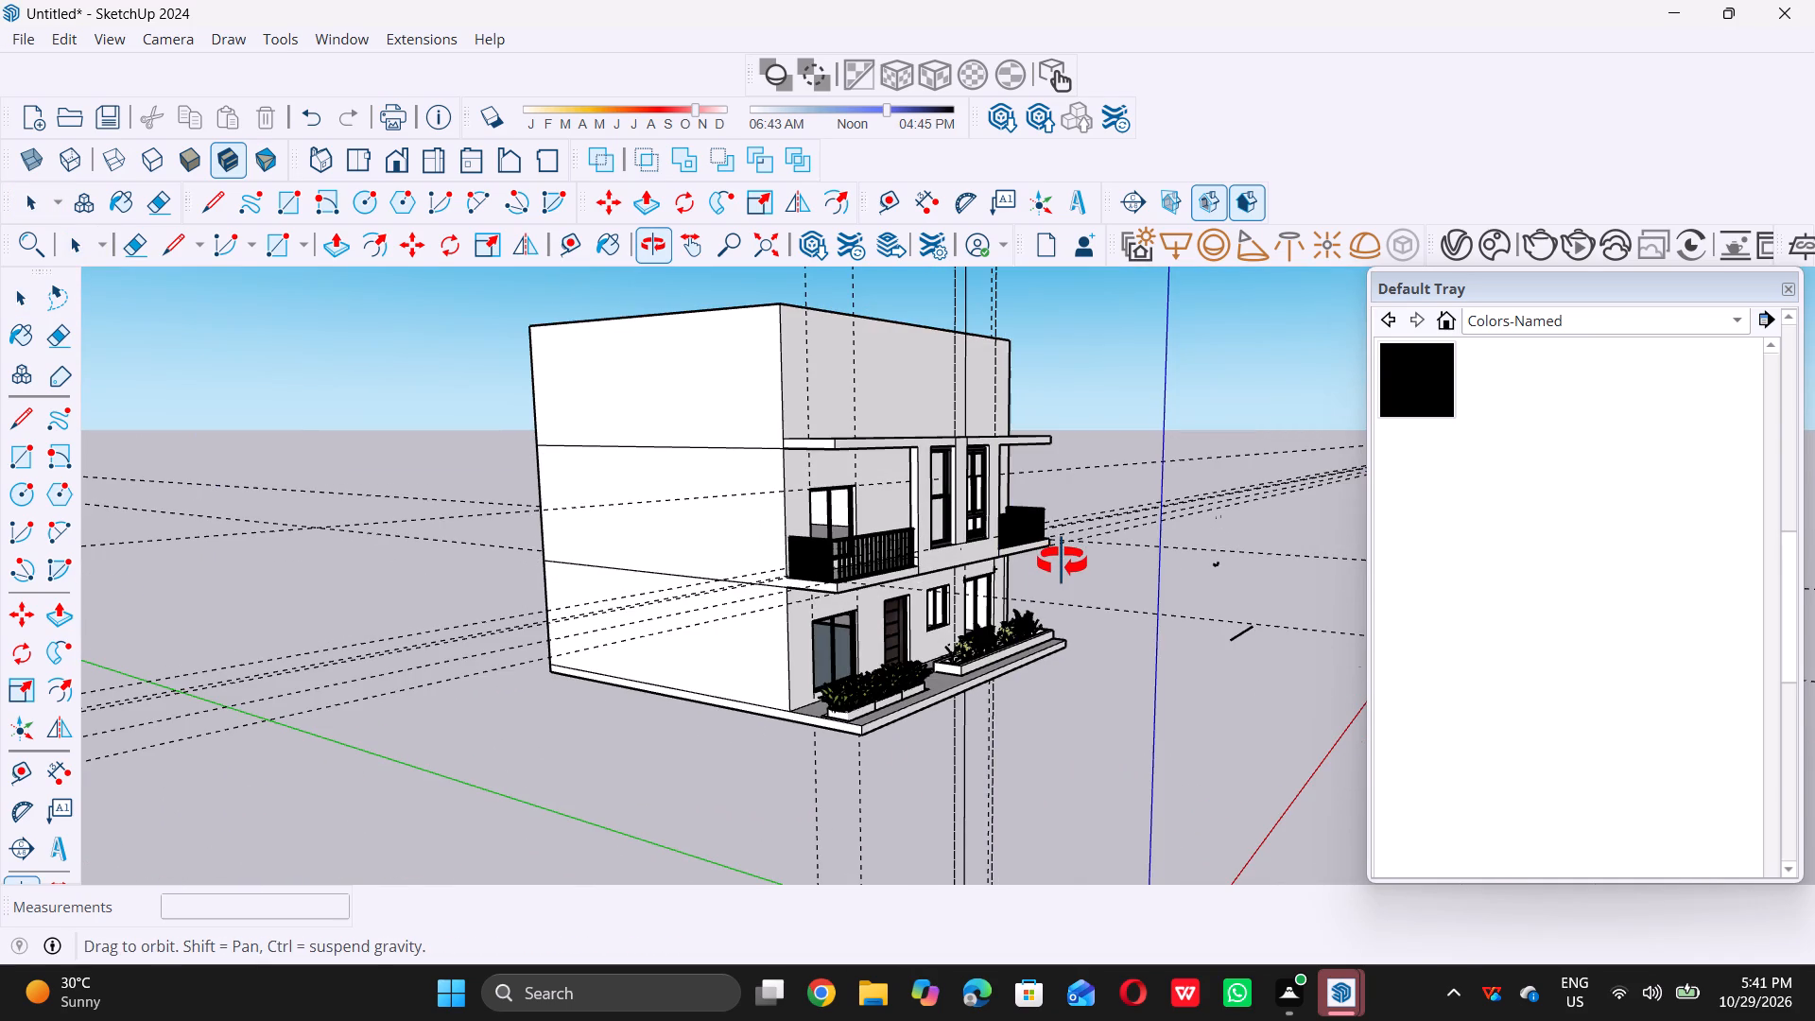
middle_click_drag(1062, 562, 1050, 554)
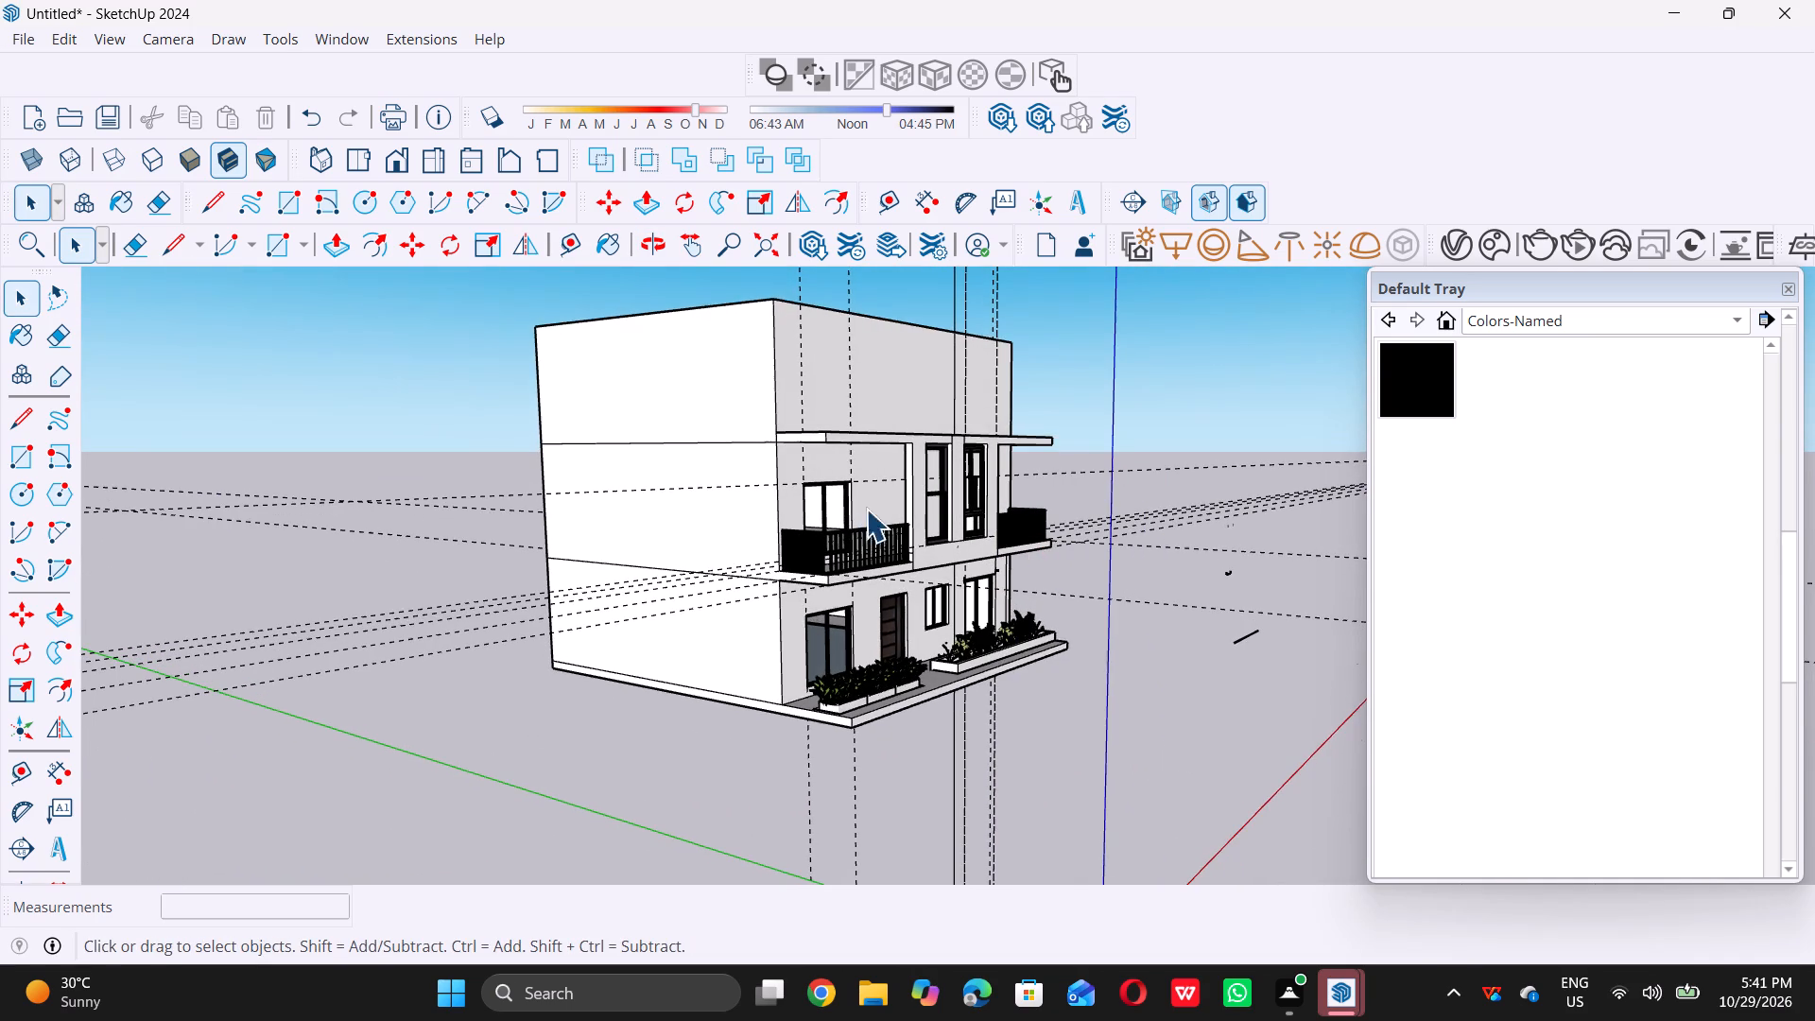
scroll(876, 503, "up", 6)
scroll(878, 502, "down", 5)
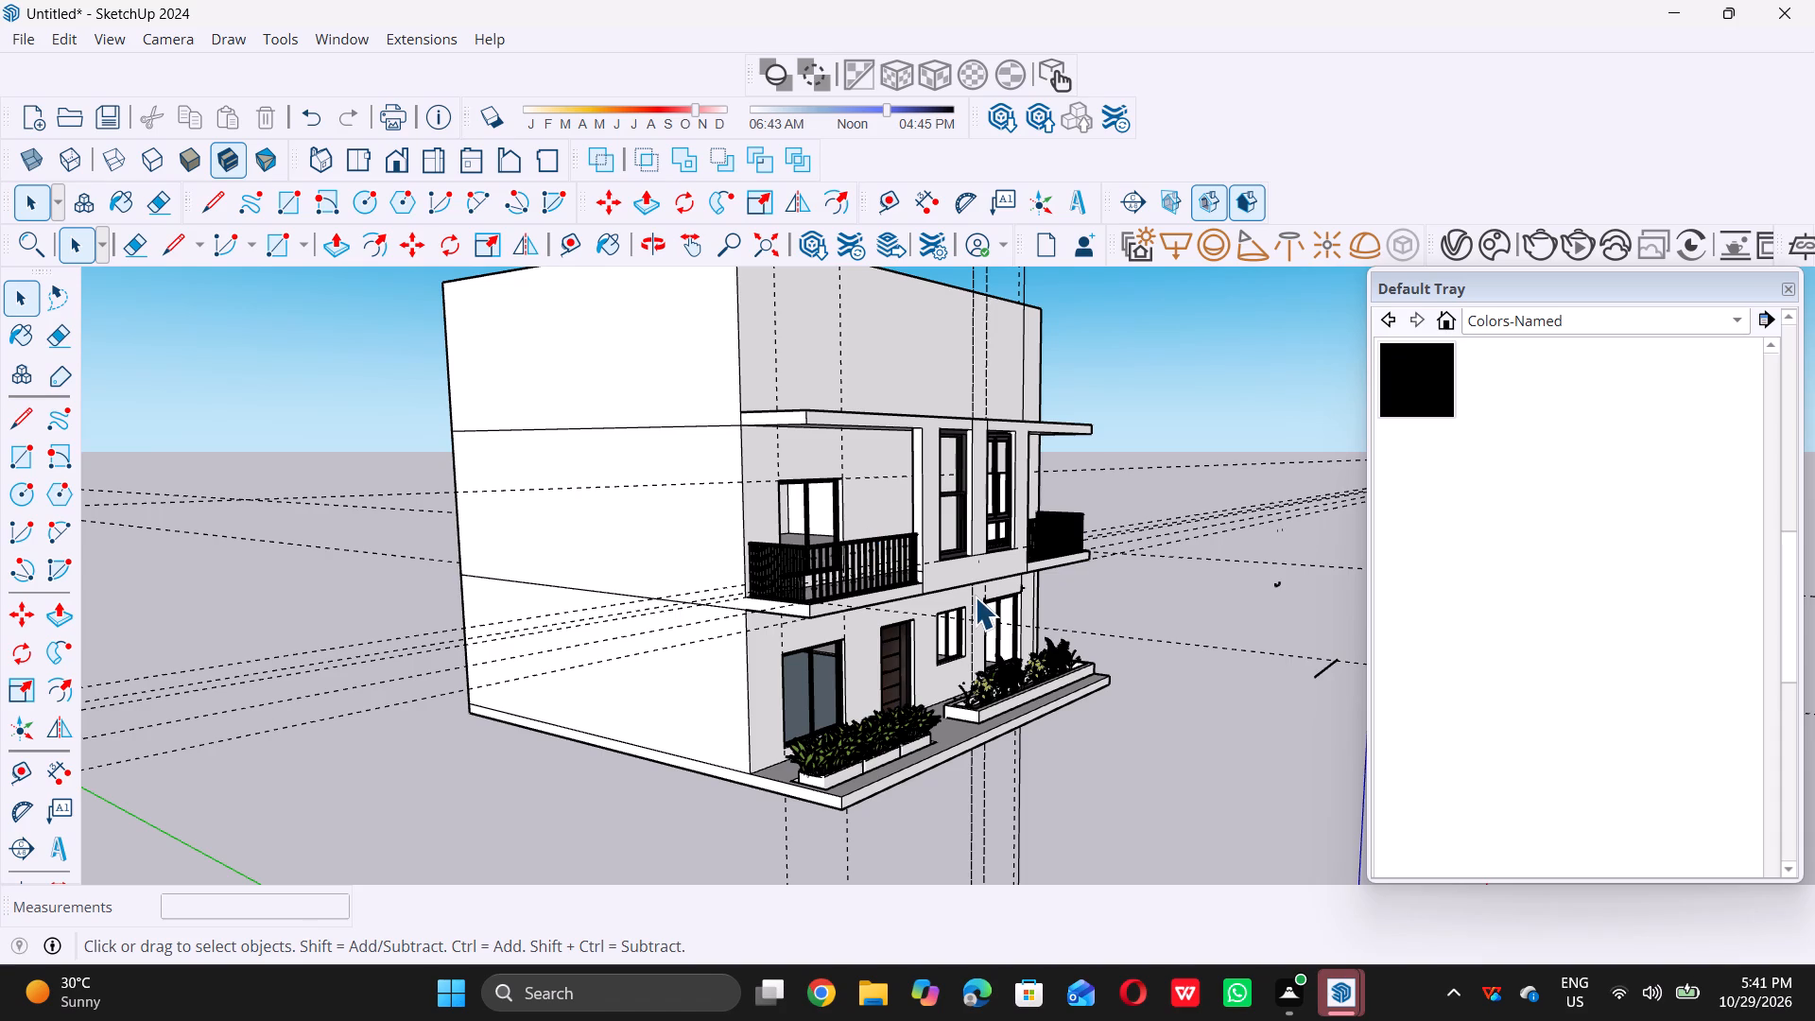
middle_click_drag(1015, 509, 980, 526)
scroll(1011, 510, "down", 1)
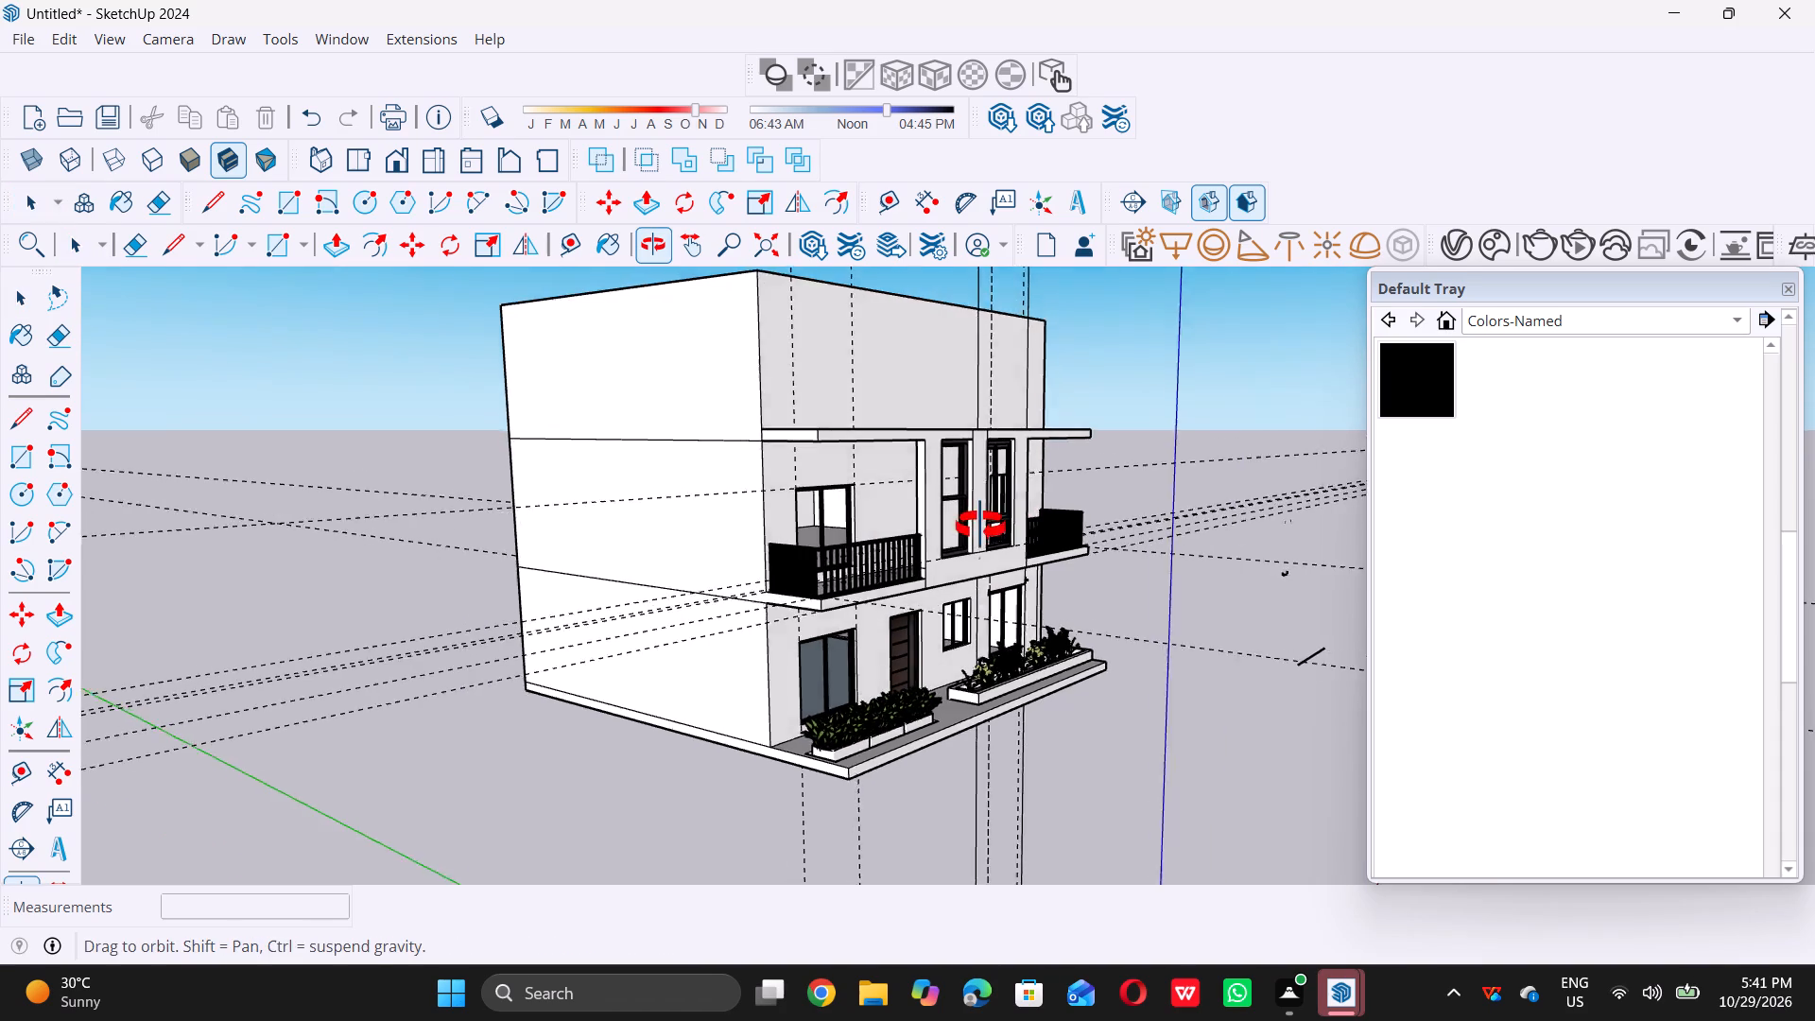
middle_click_drag(980, 526, 978, 528)
middle_click_drag(977, 528, 954, 536)
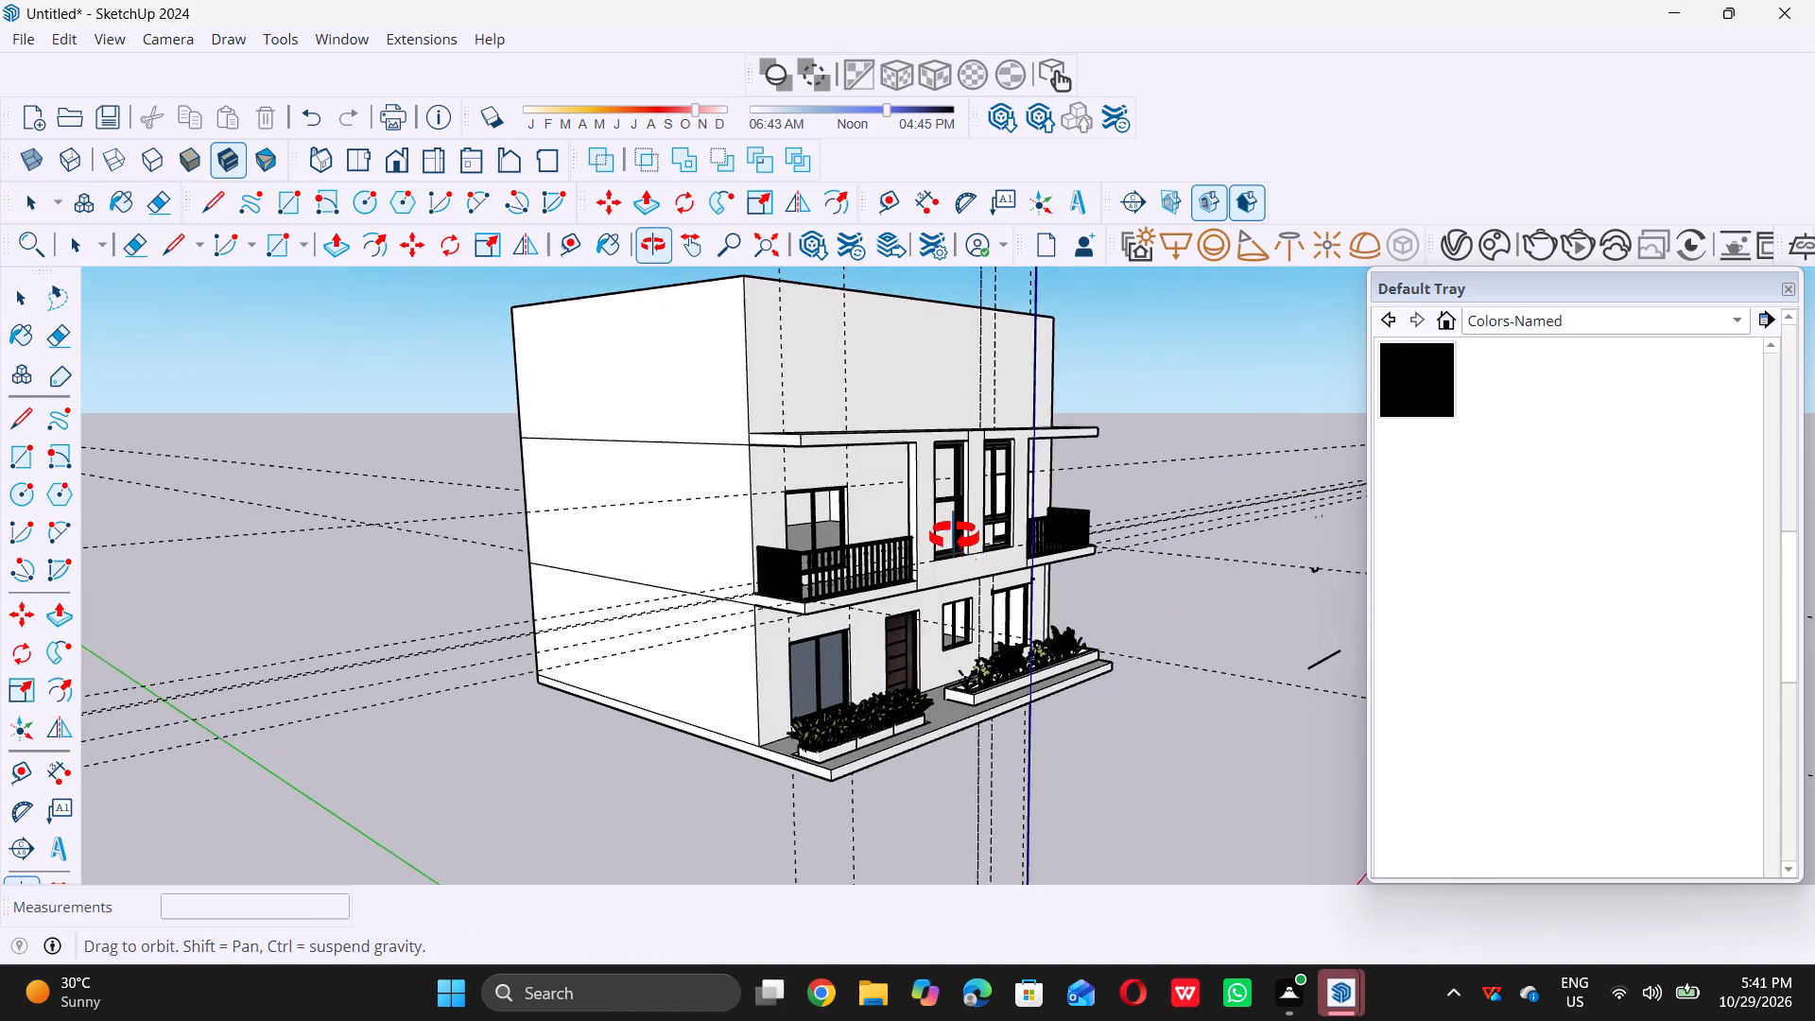
middle_click_drag(954, 536, 935, 619)
middle_click_drag(935, 619, 925, 582)
scroll(925, 582, "up", 5)
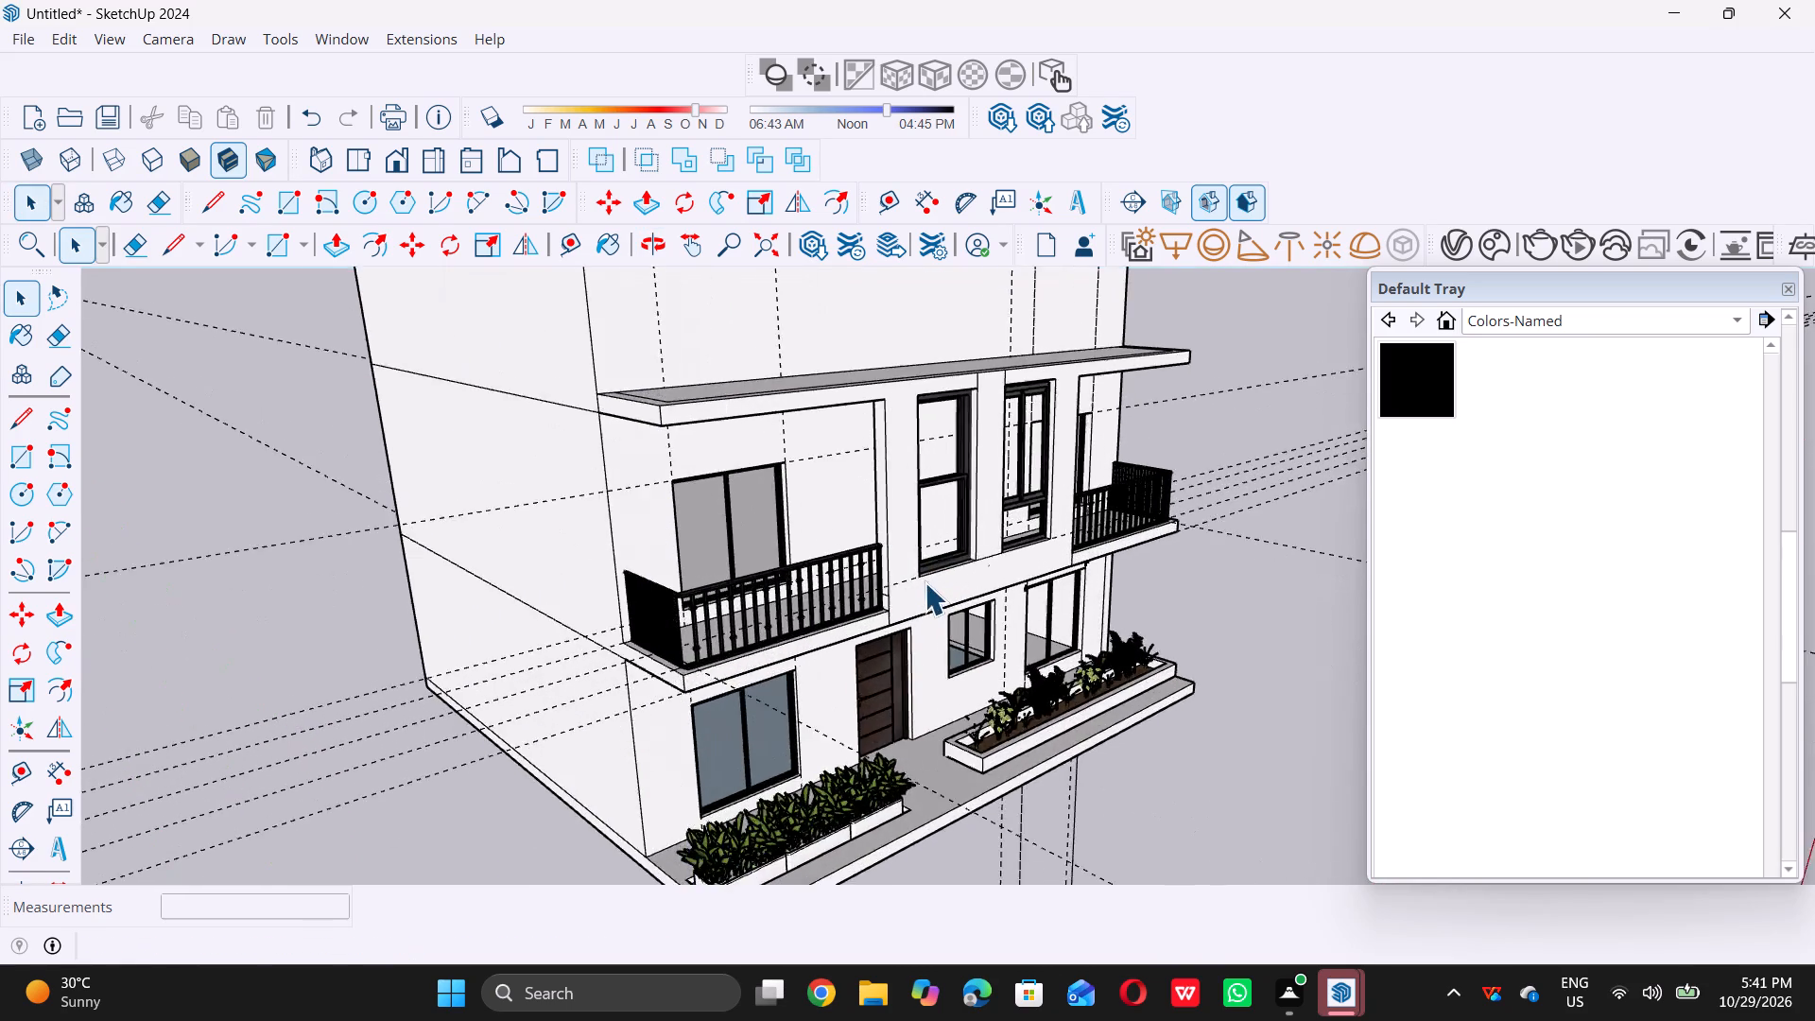
scroll(925, 583, "up", 4)
scroll(821, 684, "down", 6)
middle_click_drag(804, 729, 817, 649)
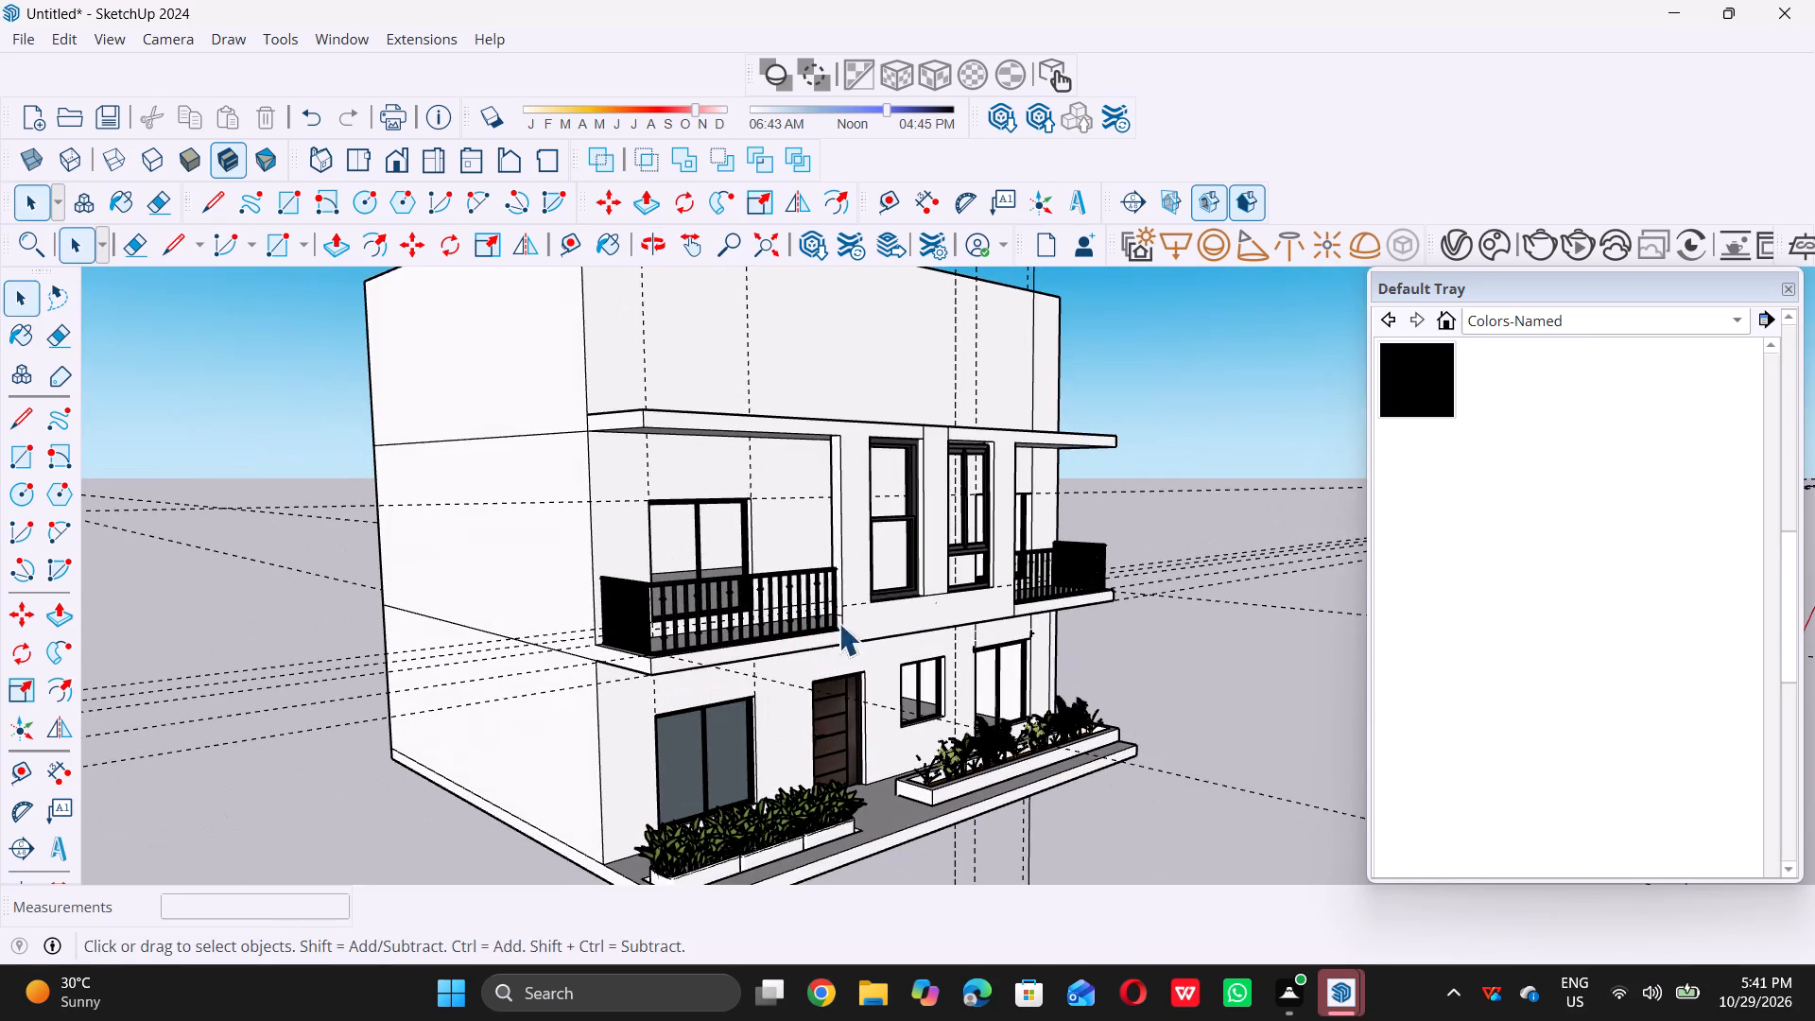
middle_click_drag(862, 519, 761, 588)
middle_click_drag(804, 685, 616, 631)
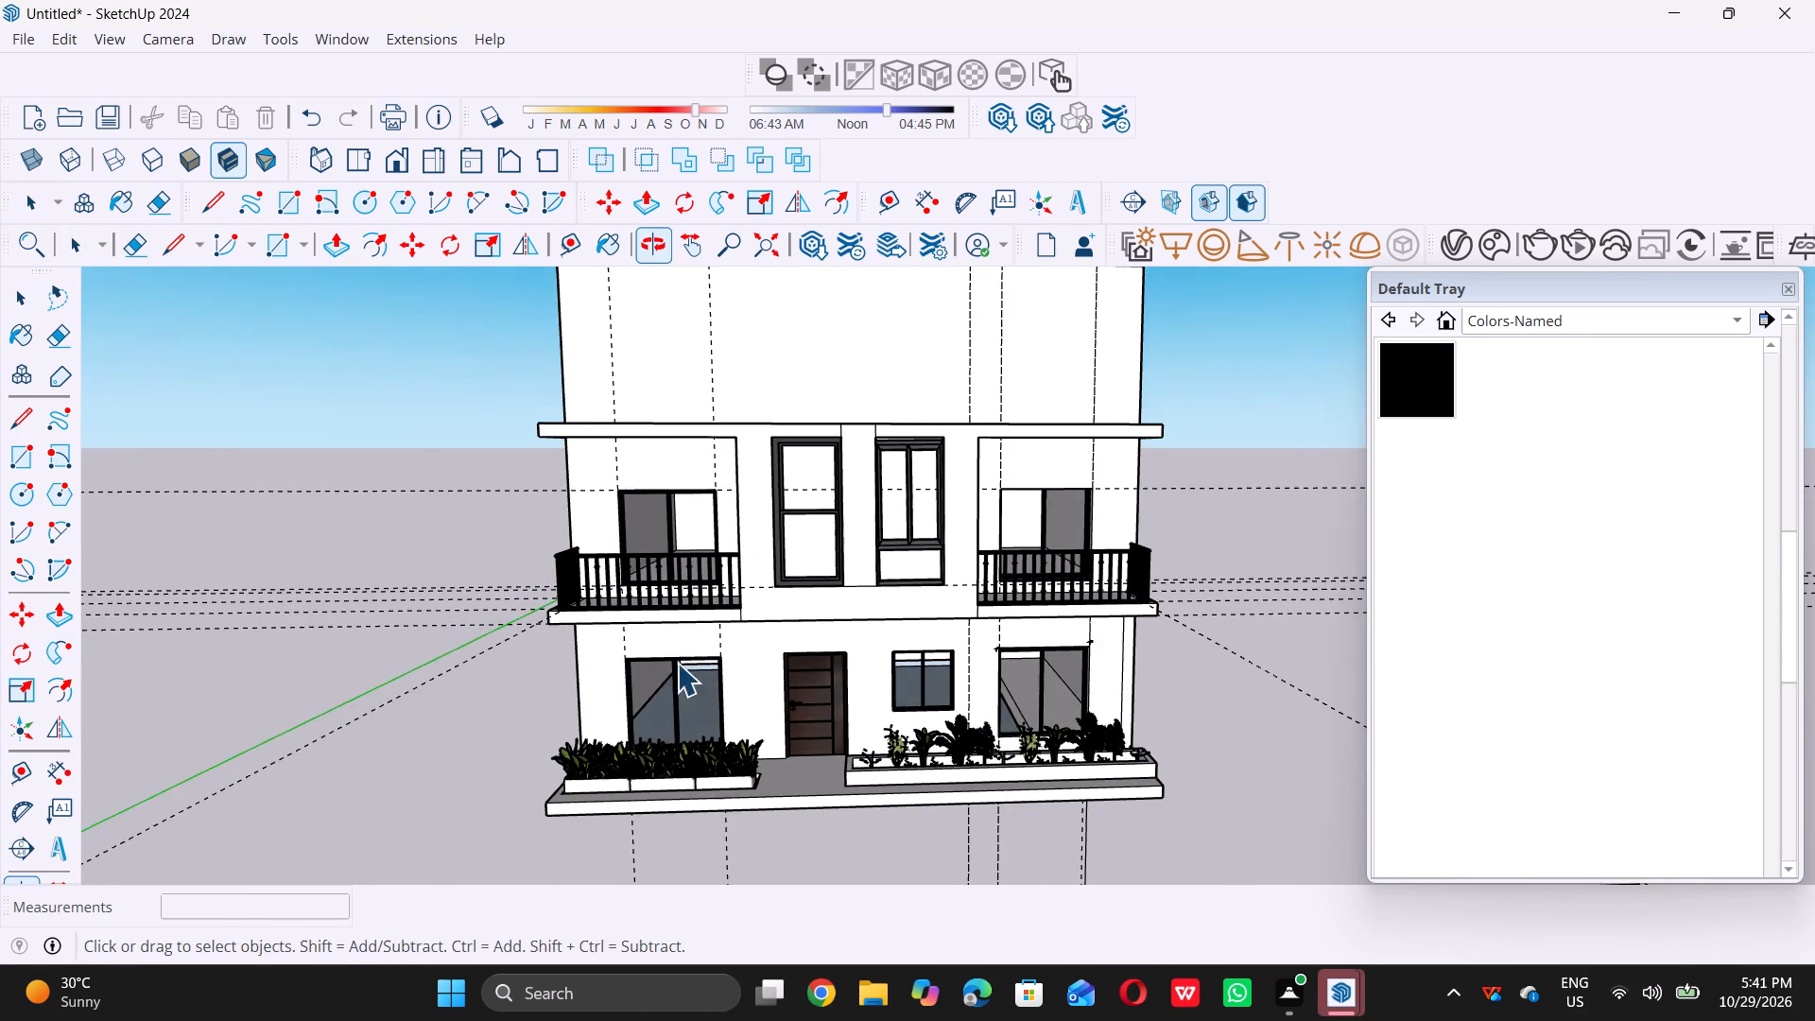
scroll(718, 678, "up", 5)
scroll(727, 759, "down", 9)
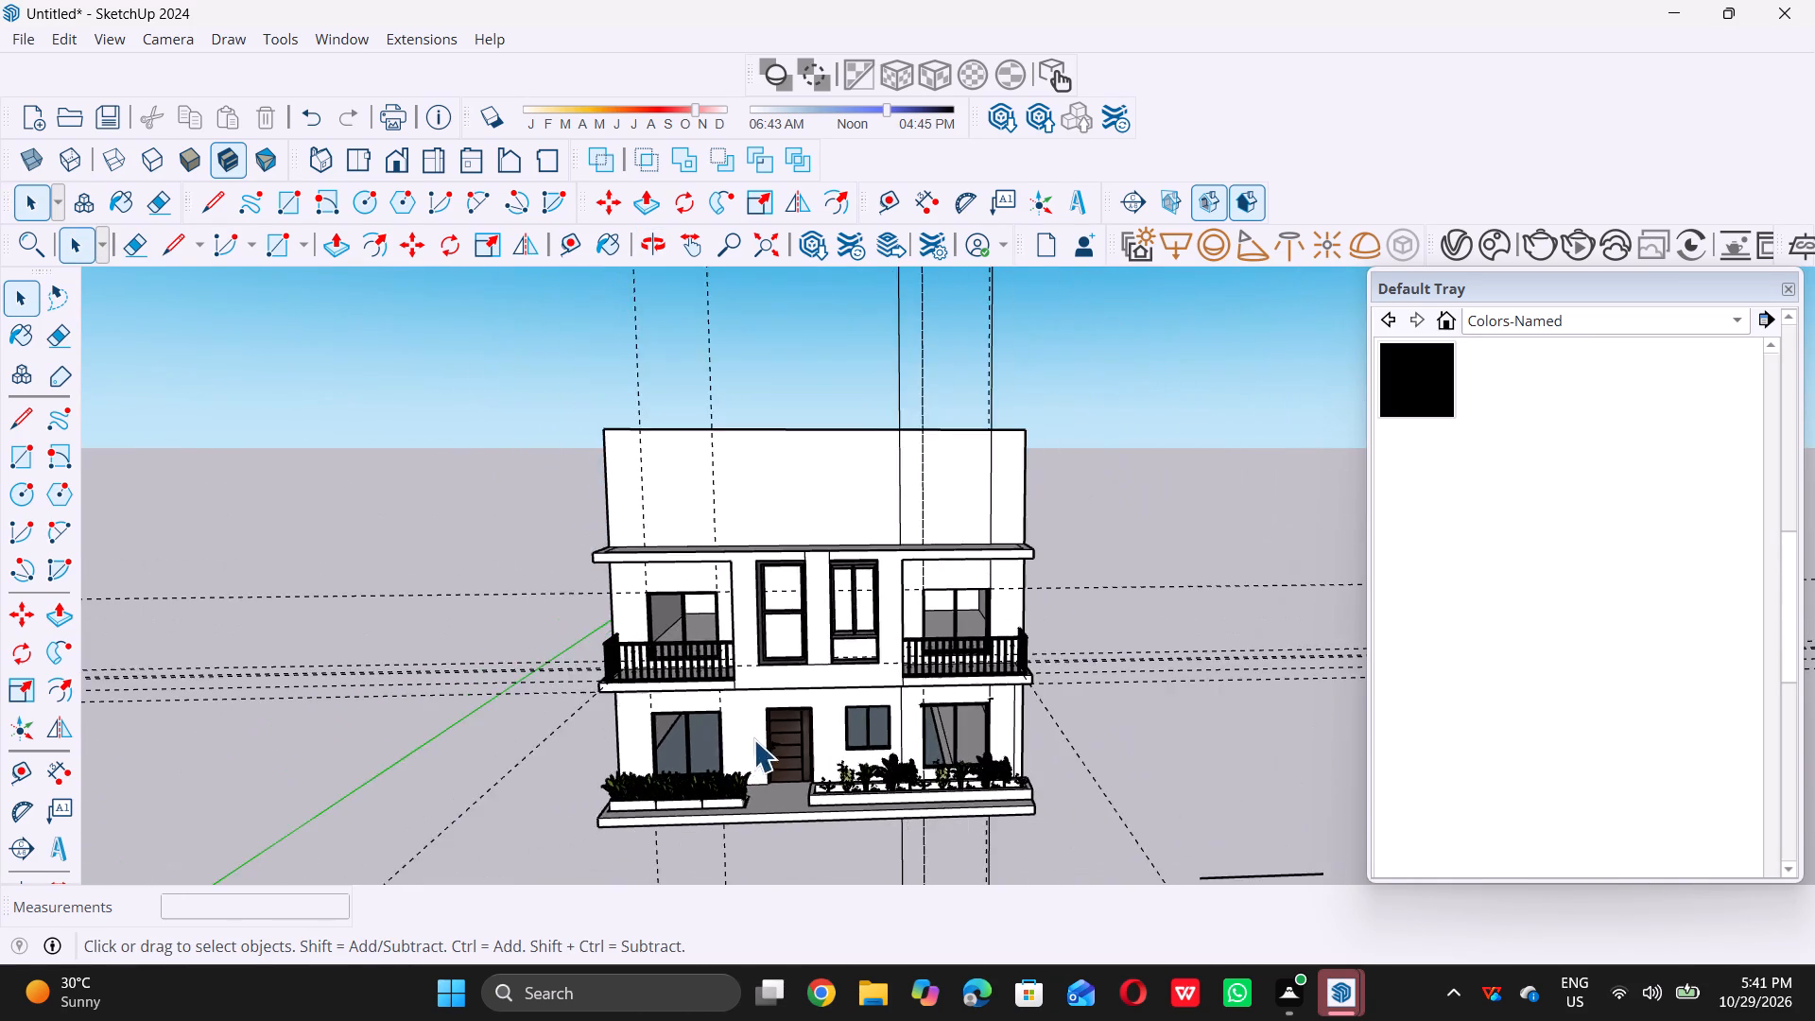
middle_click_drag(758, 714, 778, 622)
middle_click_drag(771, 760, 752, 755)
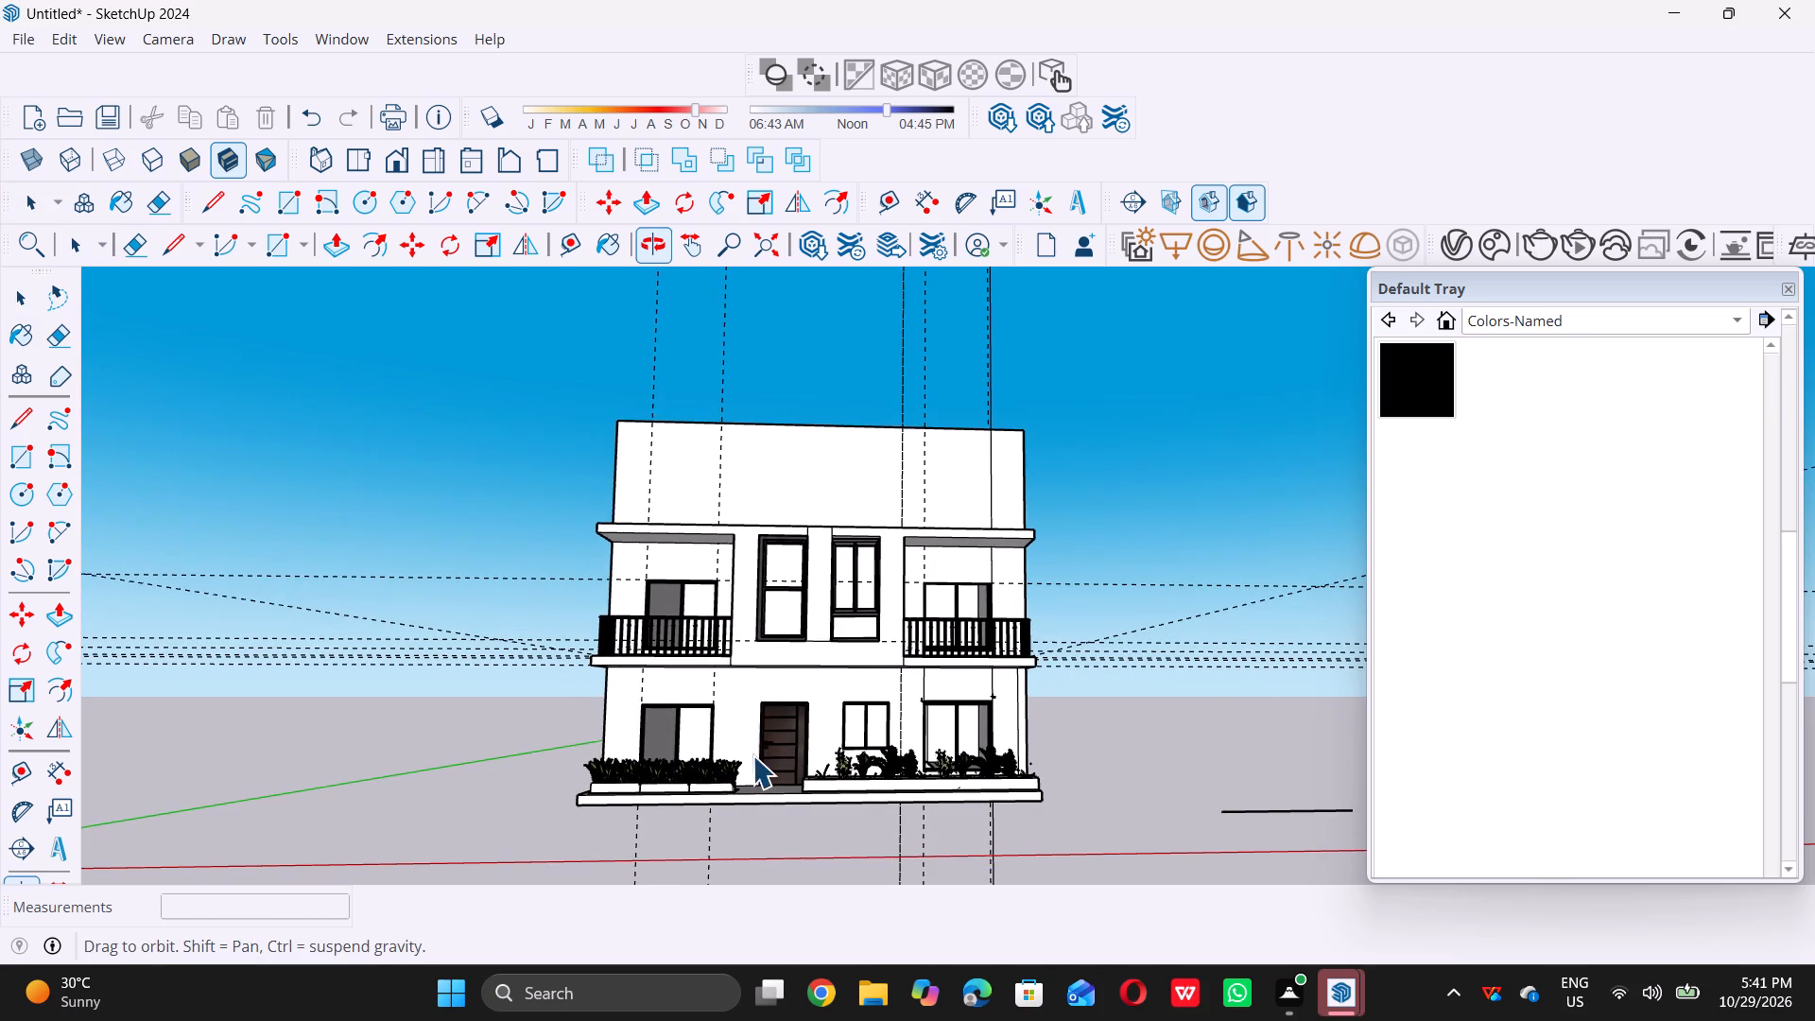
Place a vertical Tape Measure guide along the handle-side edge of the entrance door opening.
scroll(765, 764, "up", 13)
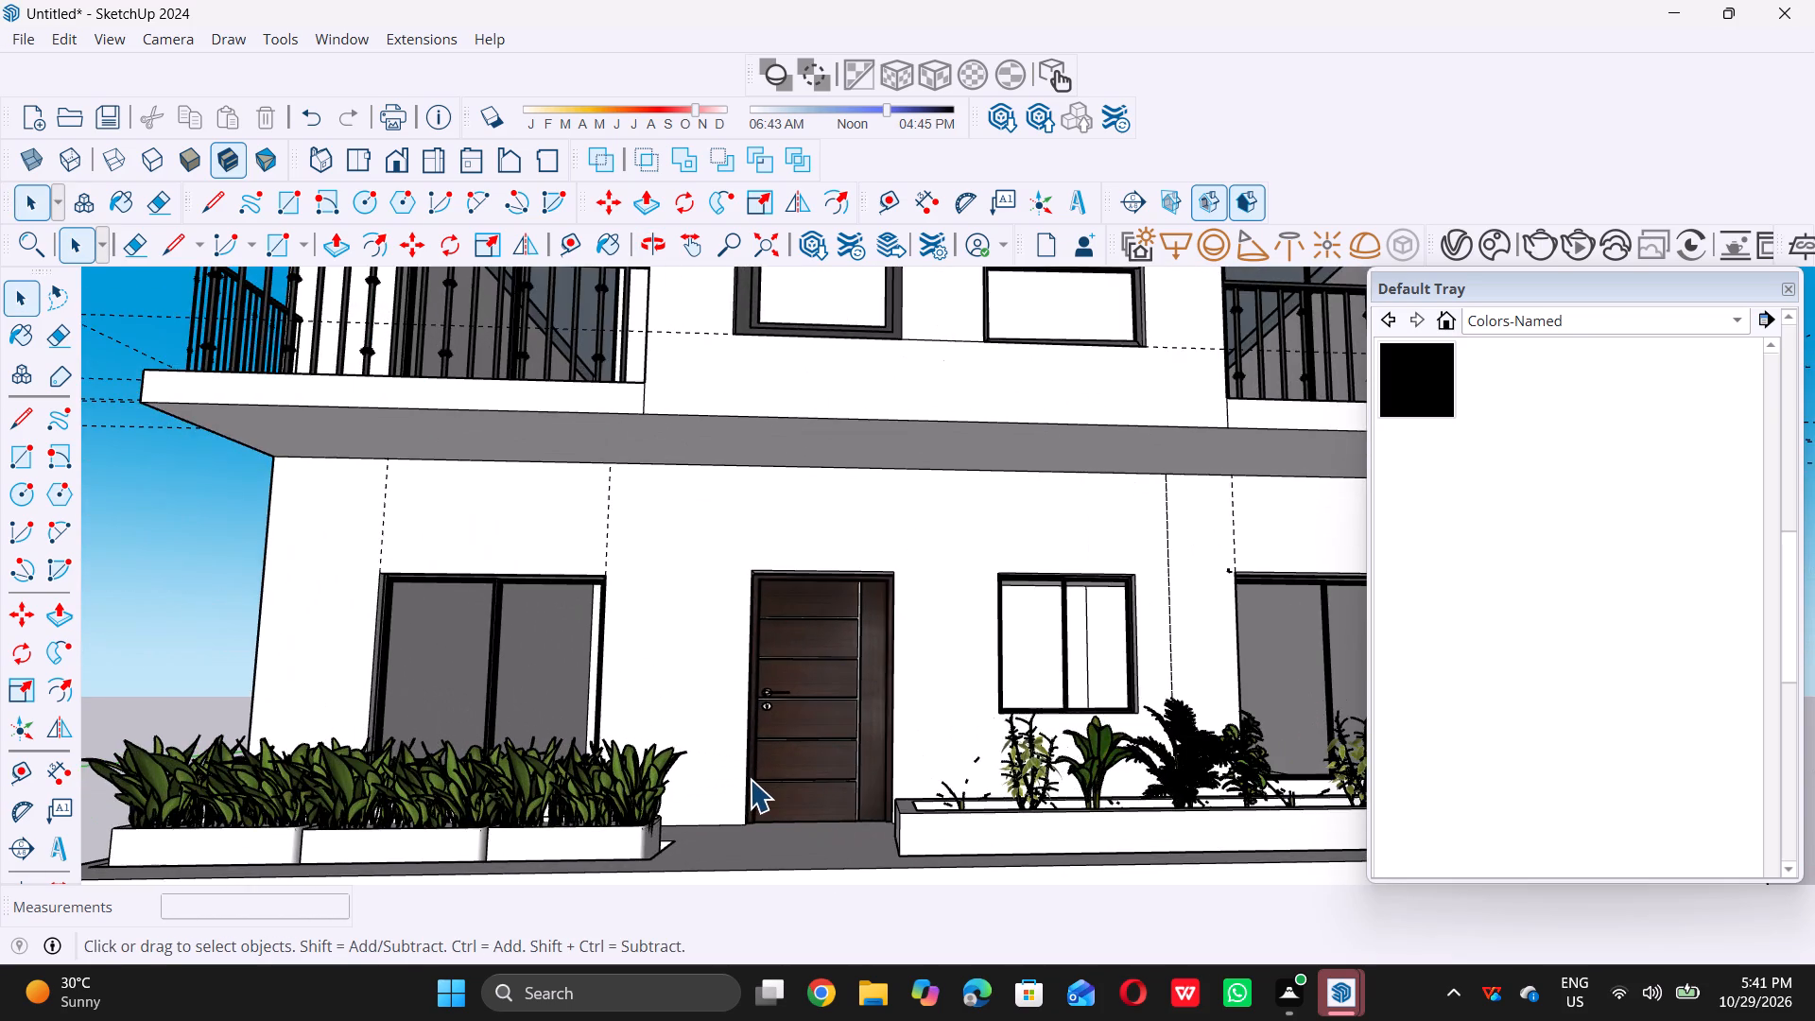
scroll(750, 779, "up", 4)
middle_click_drag(743, 797, 723, 804)
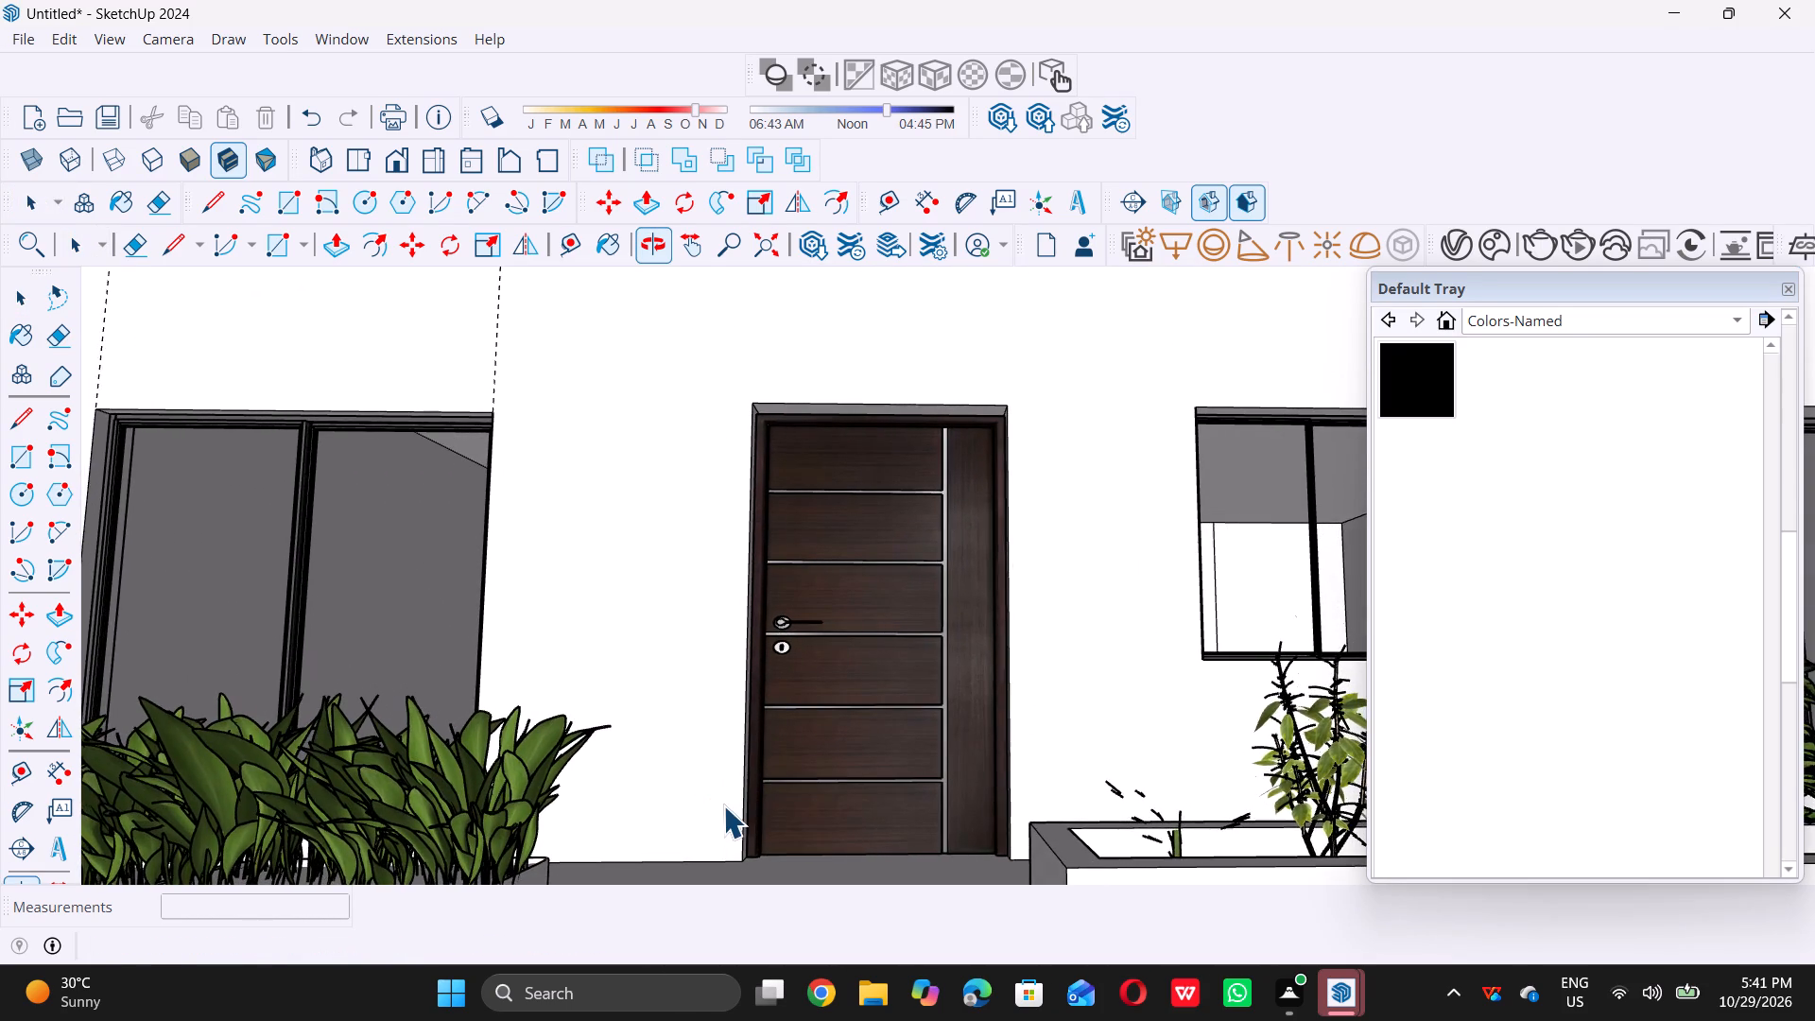
scroll(723, 805, "up", 1)
key("t")
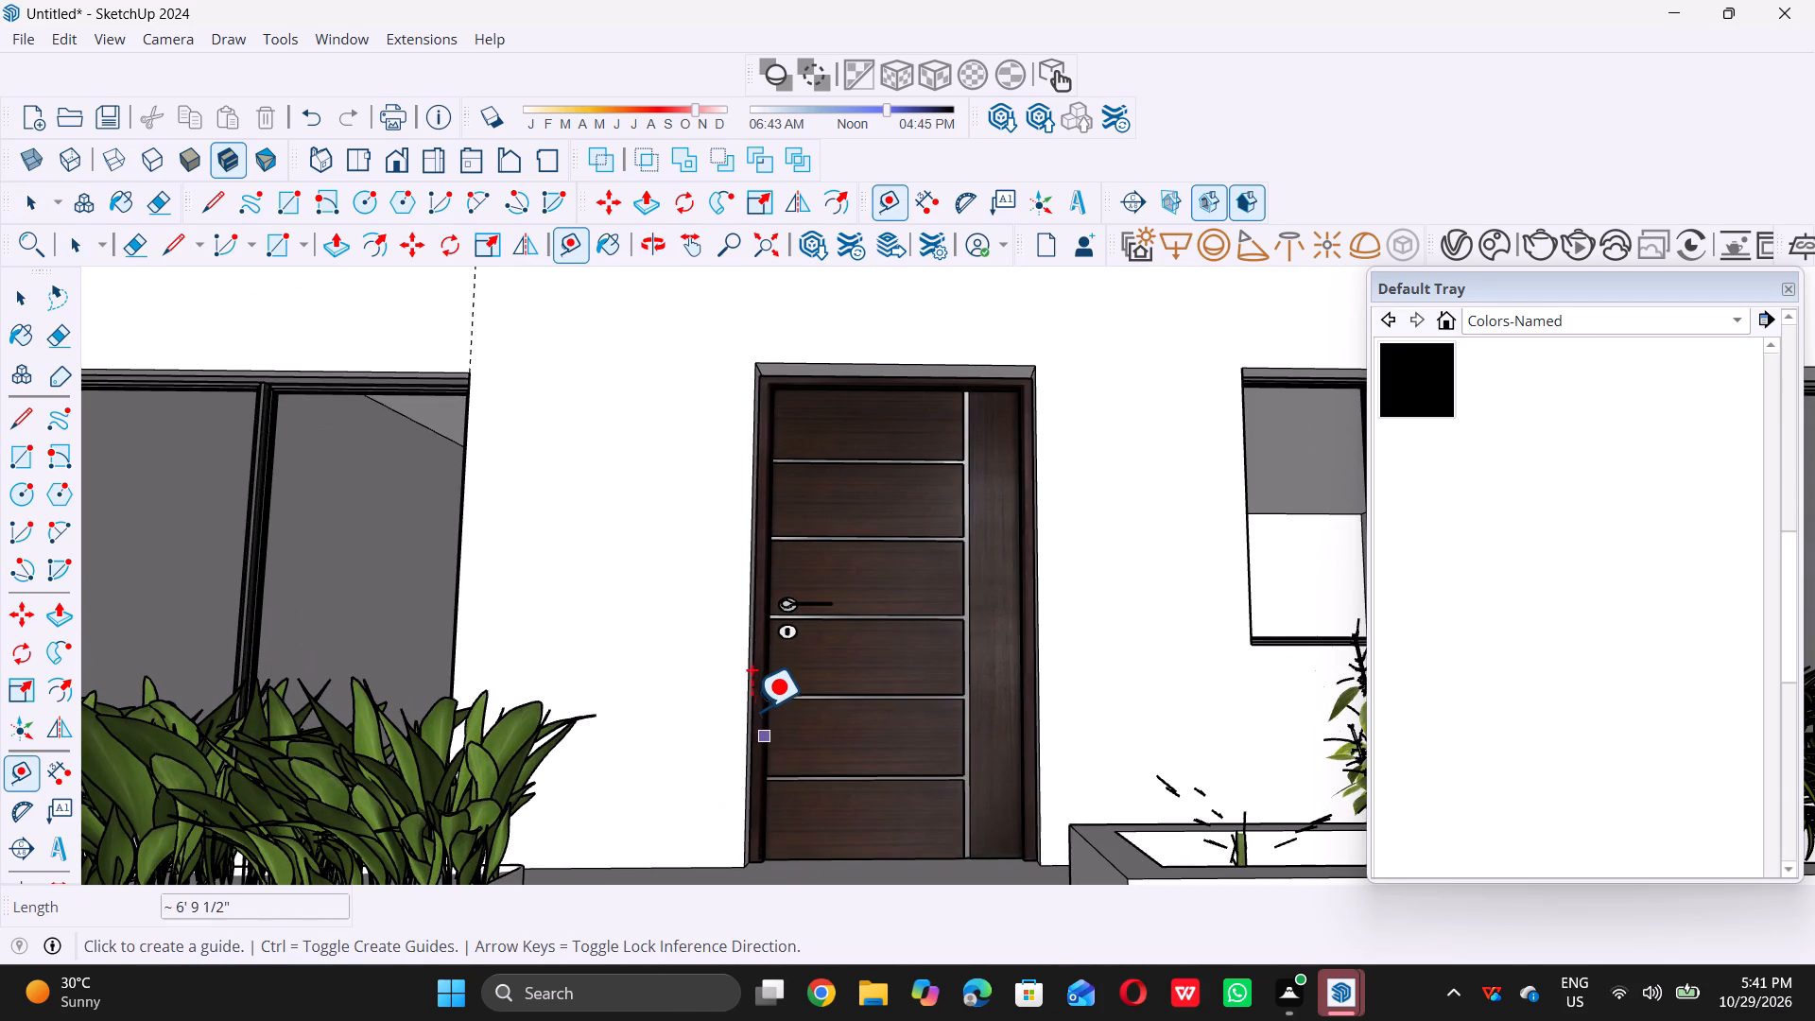
double_click(747, 690)
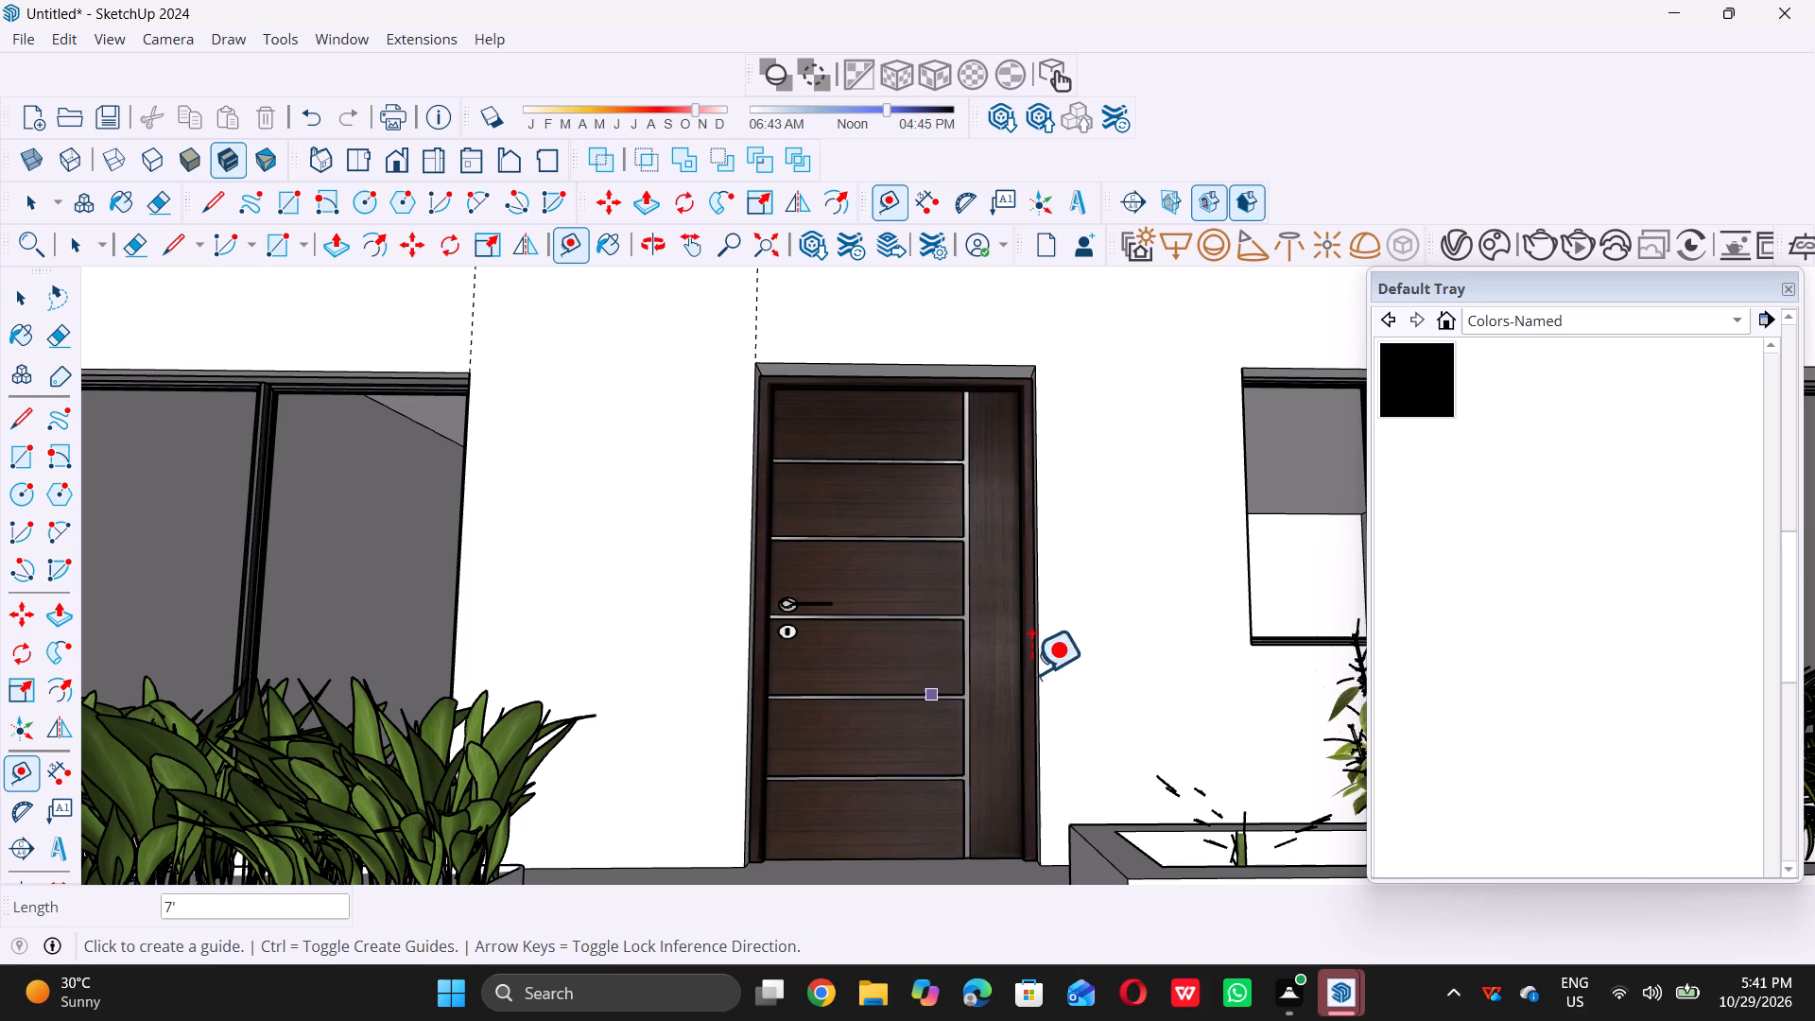
key("space")
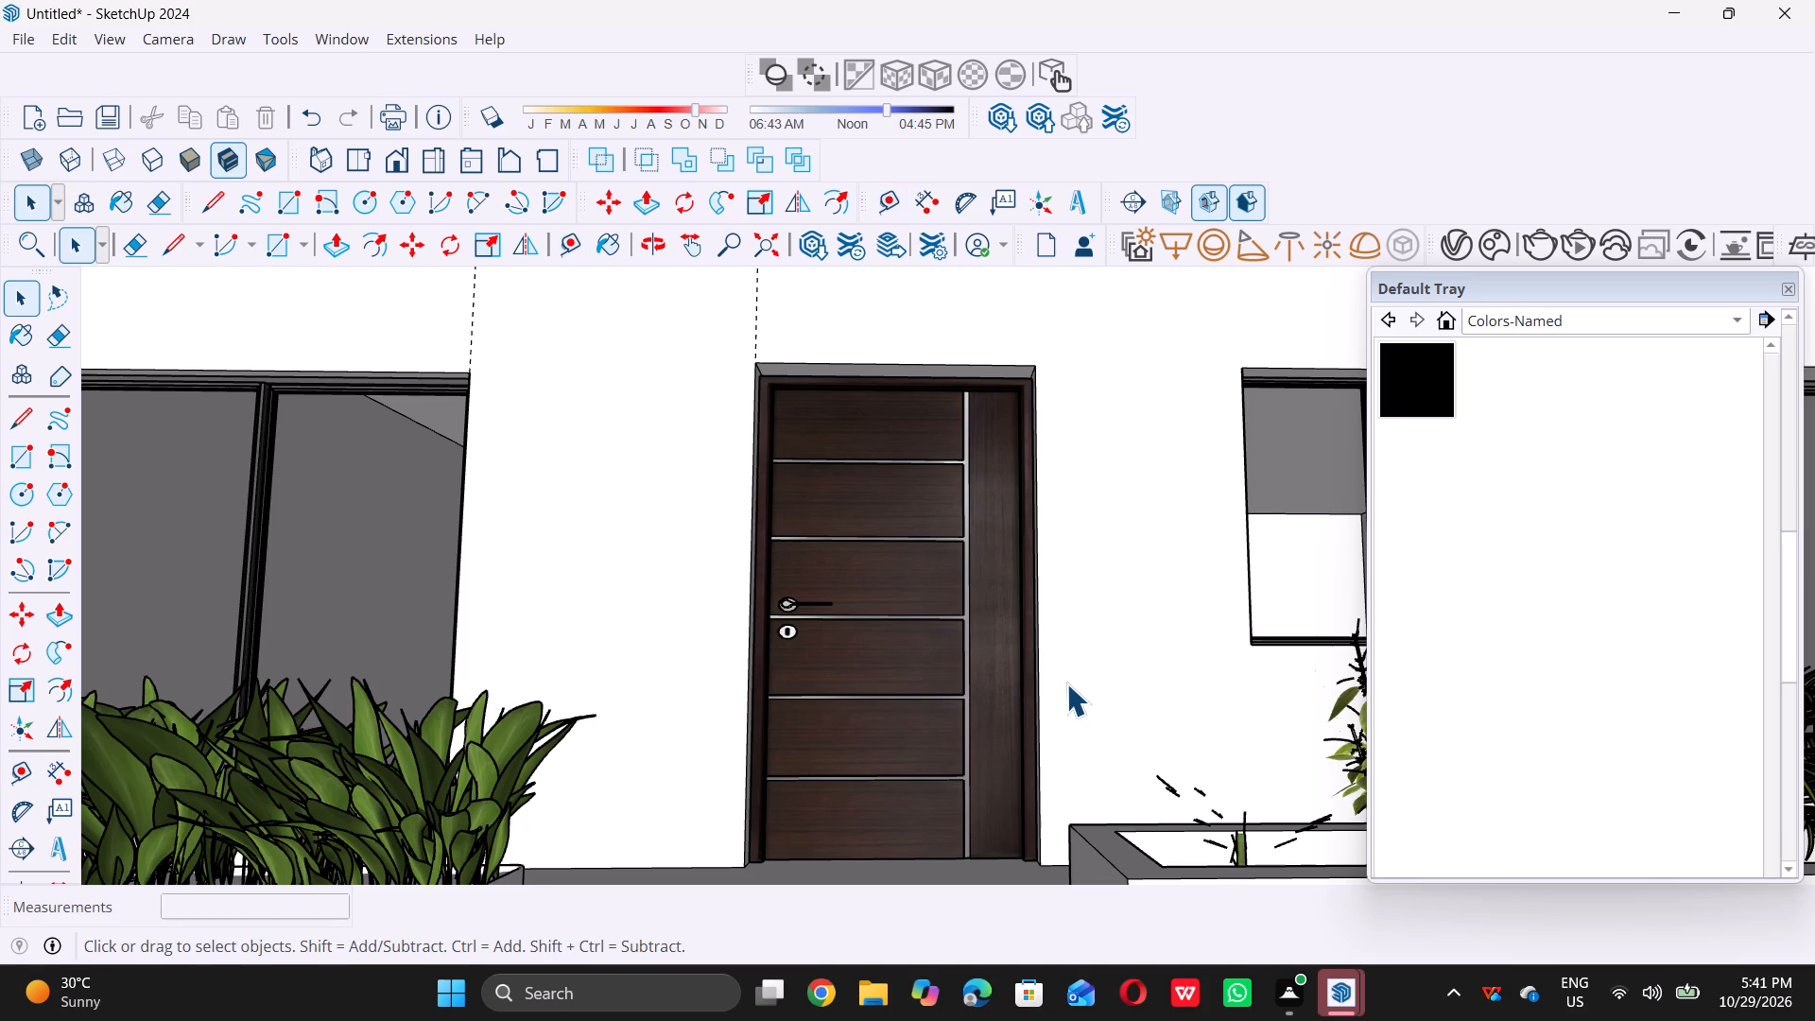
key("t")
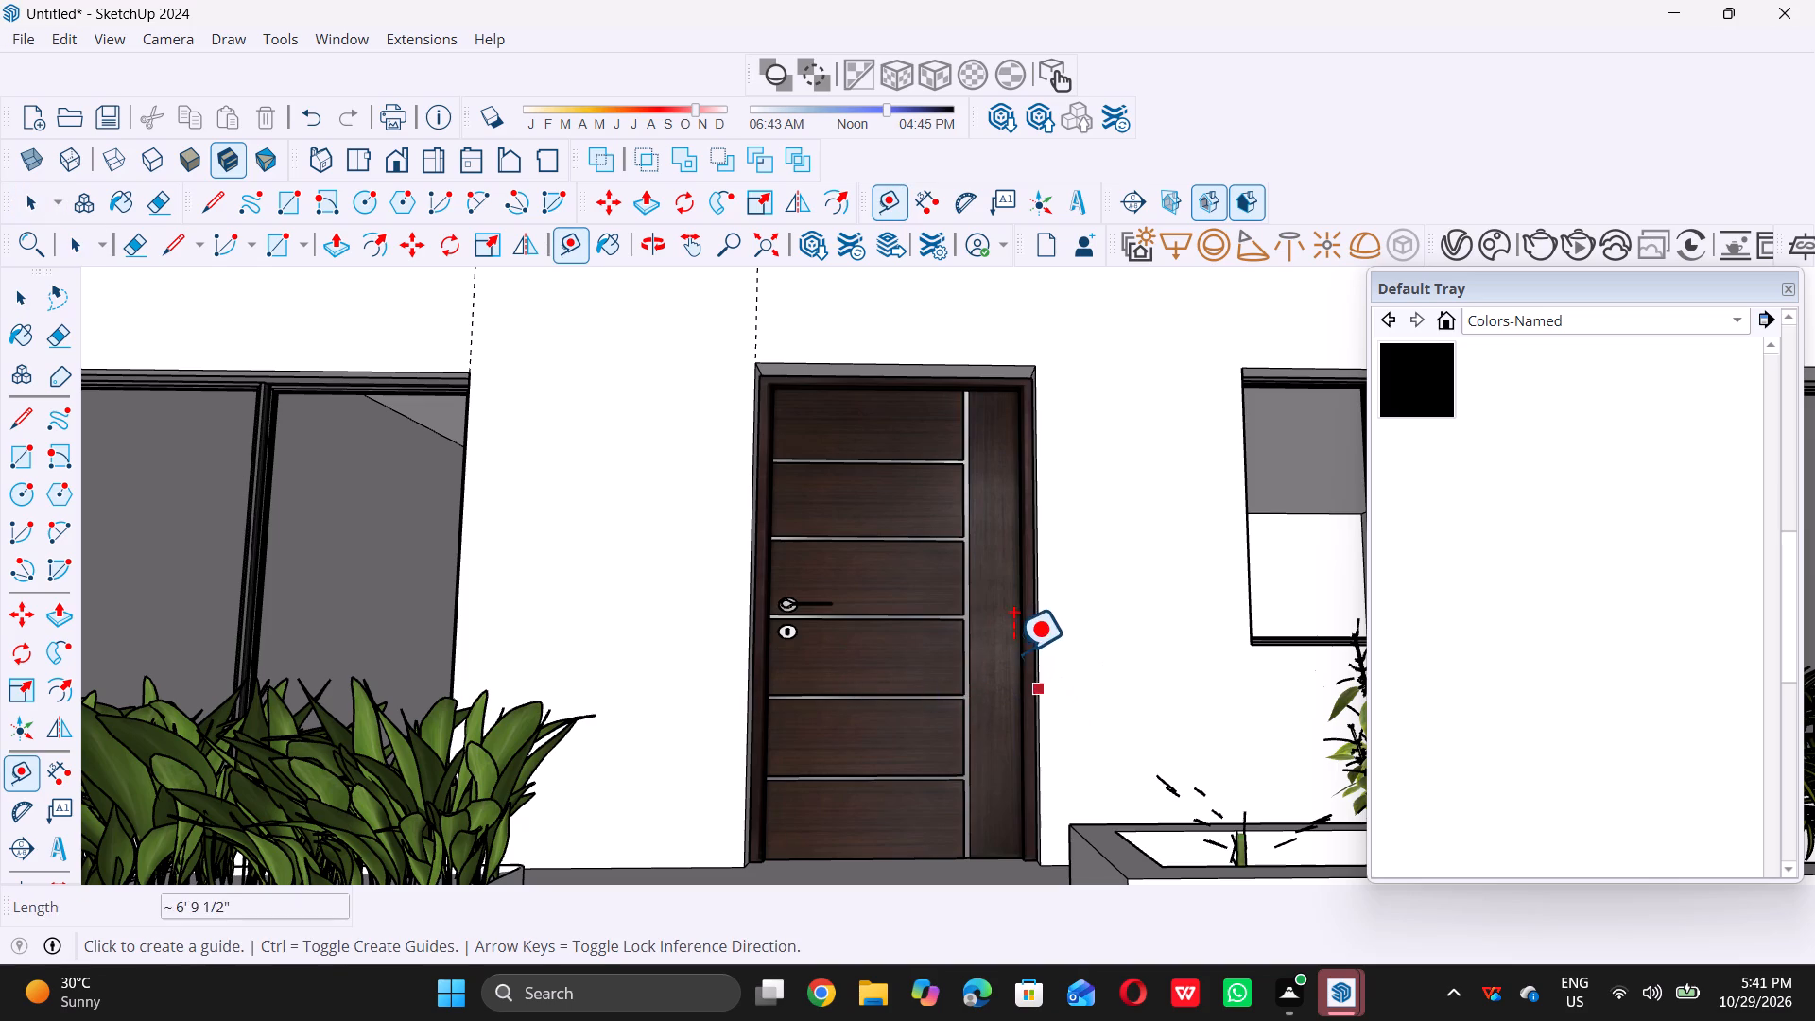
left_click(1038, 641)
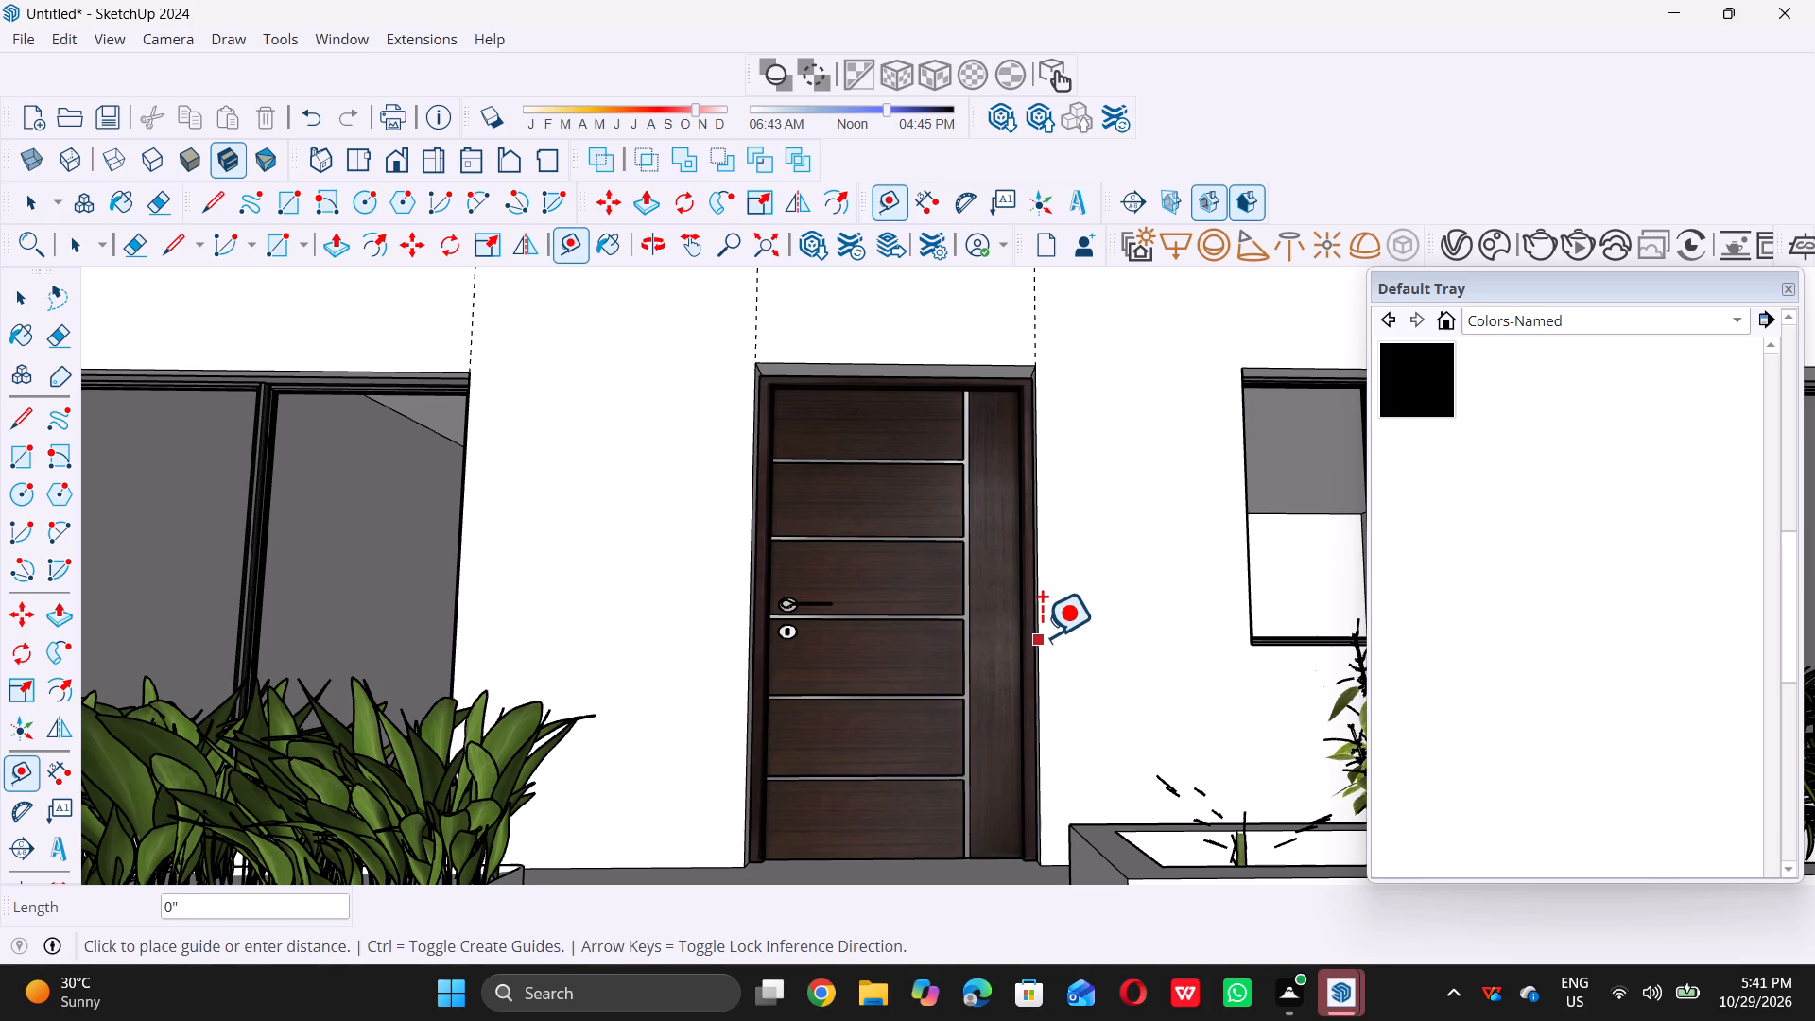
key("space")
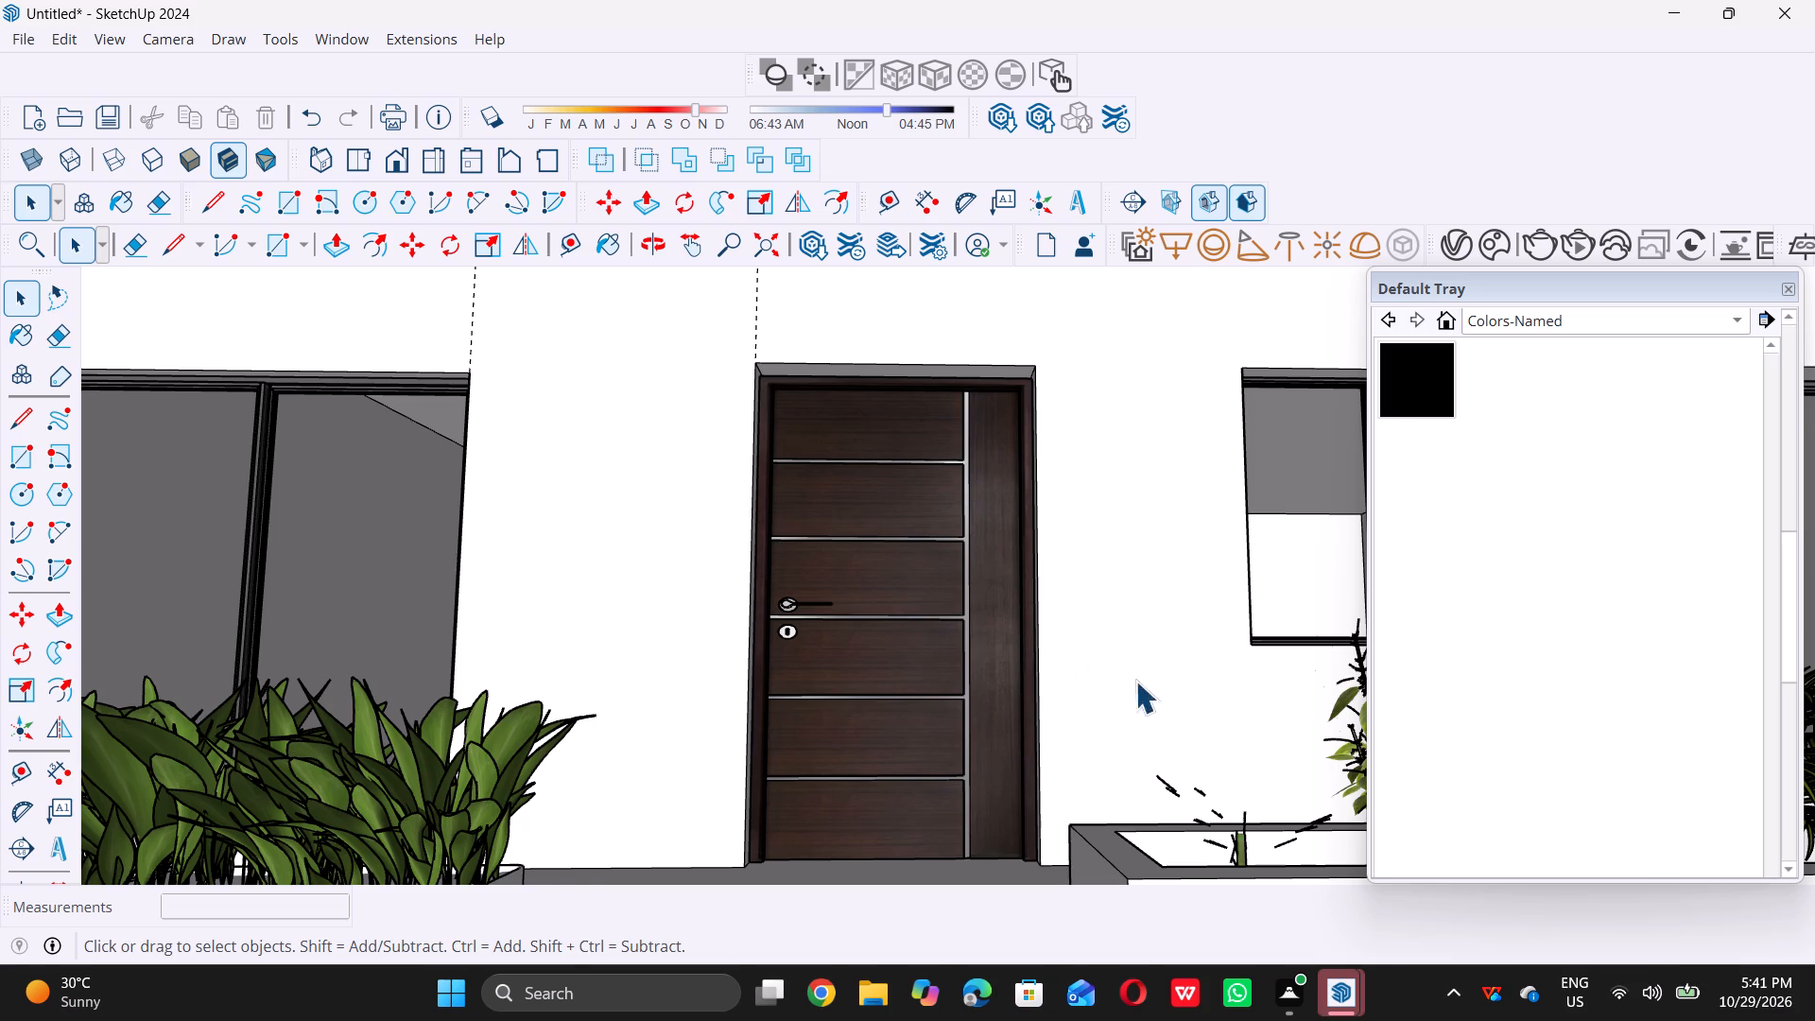
Place a parallel vertical guide 4' from the door's handle-side guide, through the opposite top corner of the door opening.
scroll(883, 614, "down", 11)
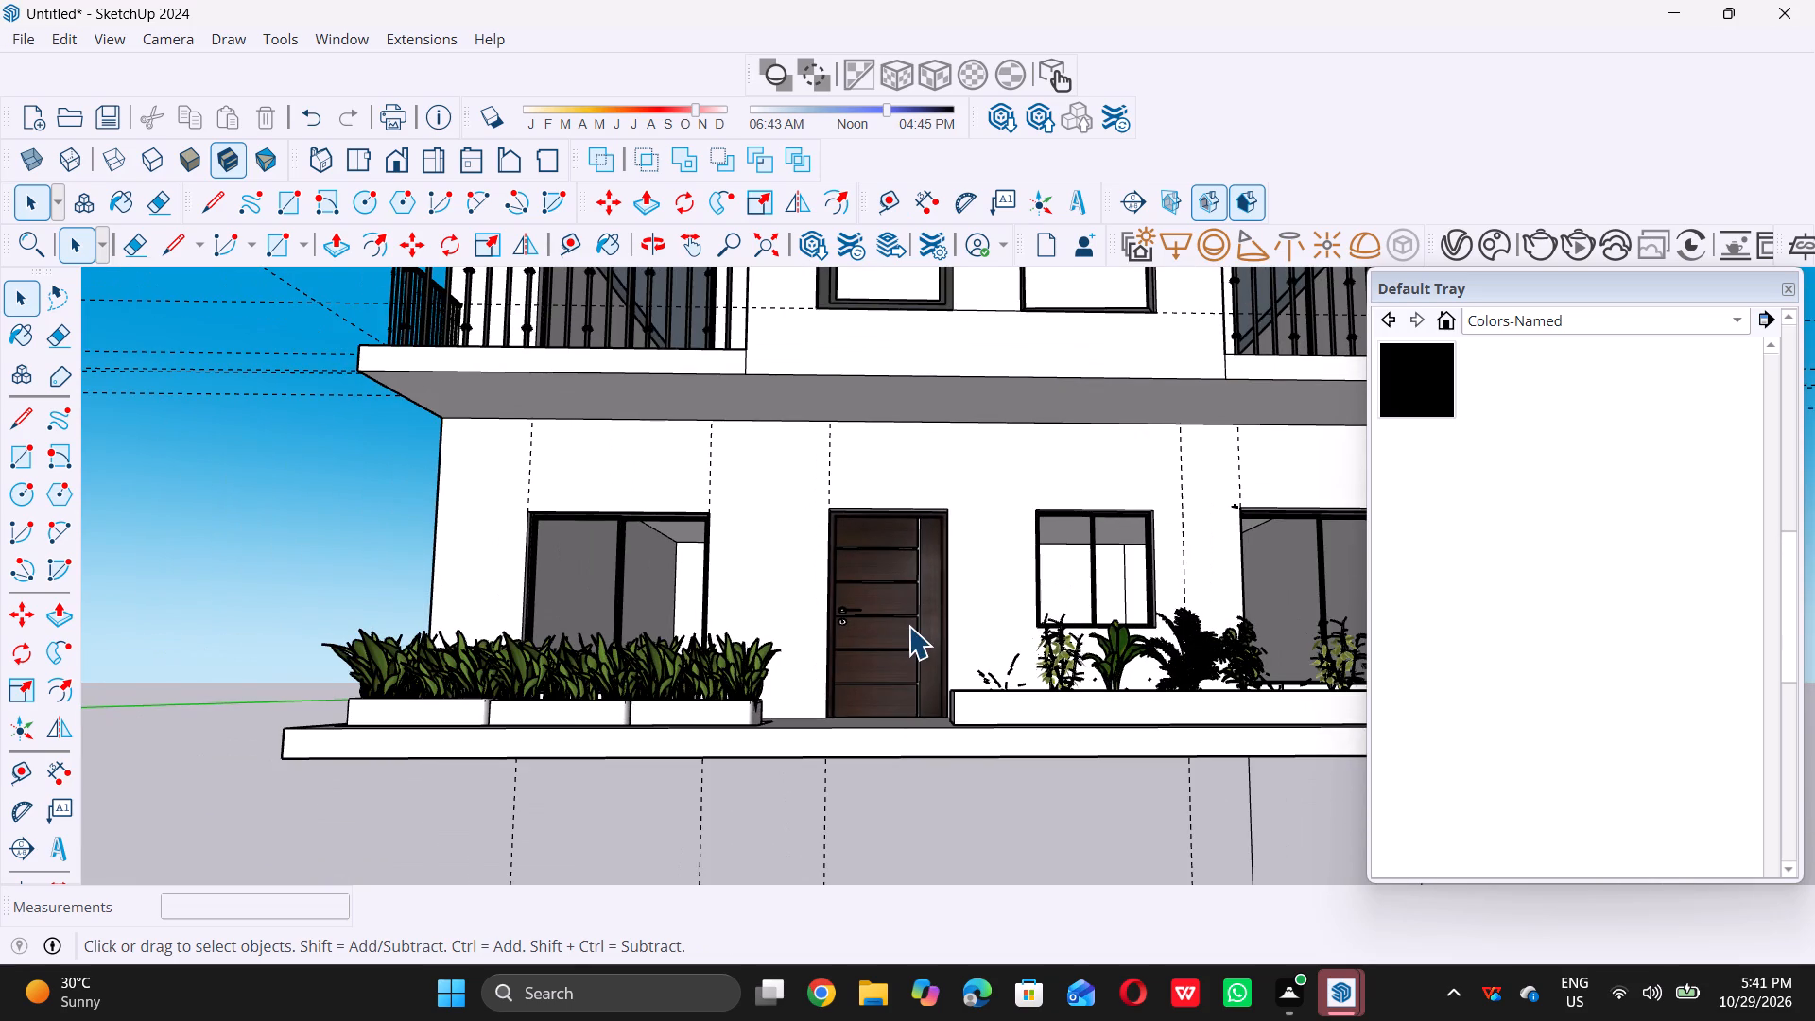
key("t")
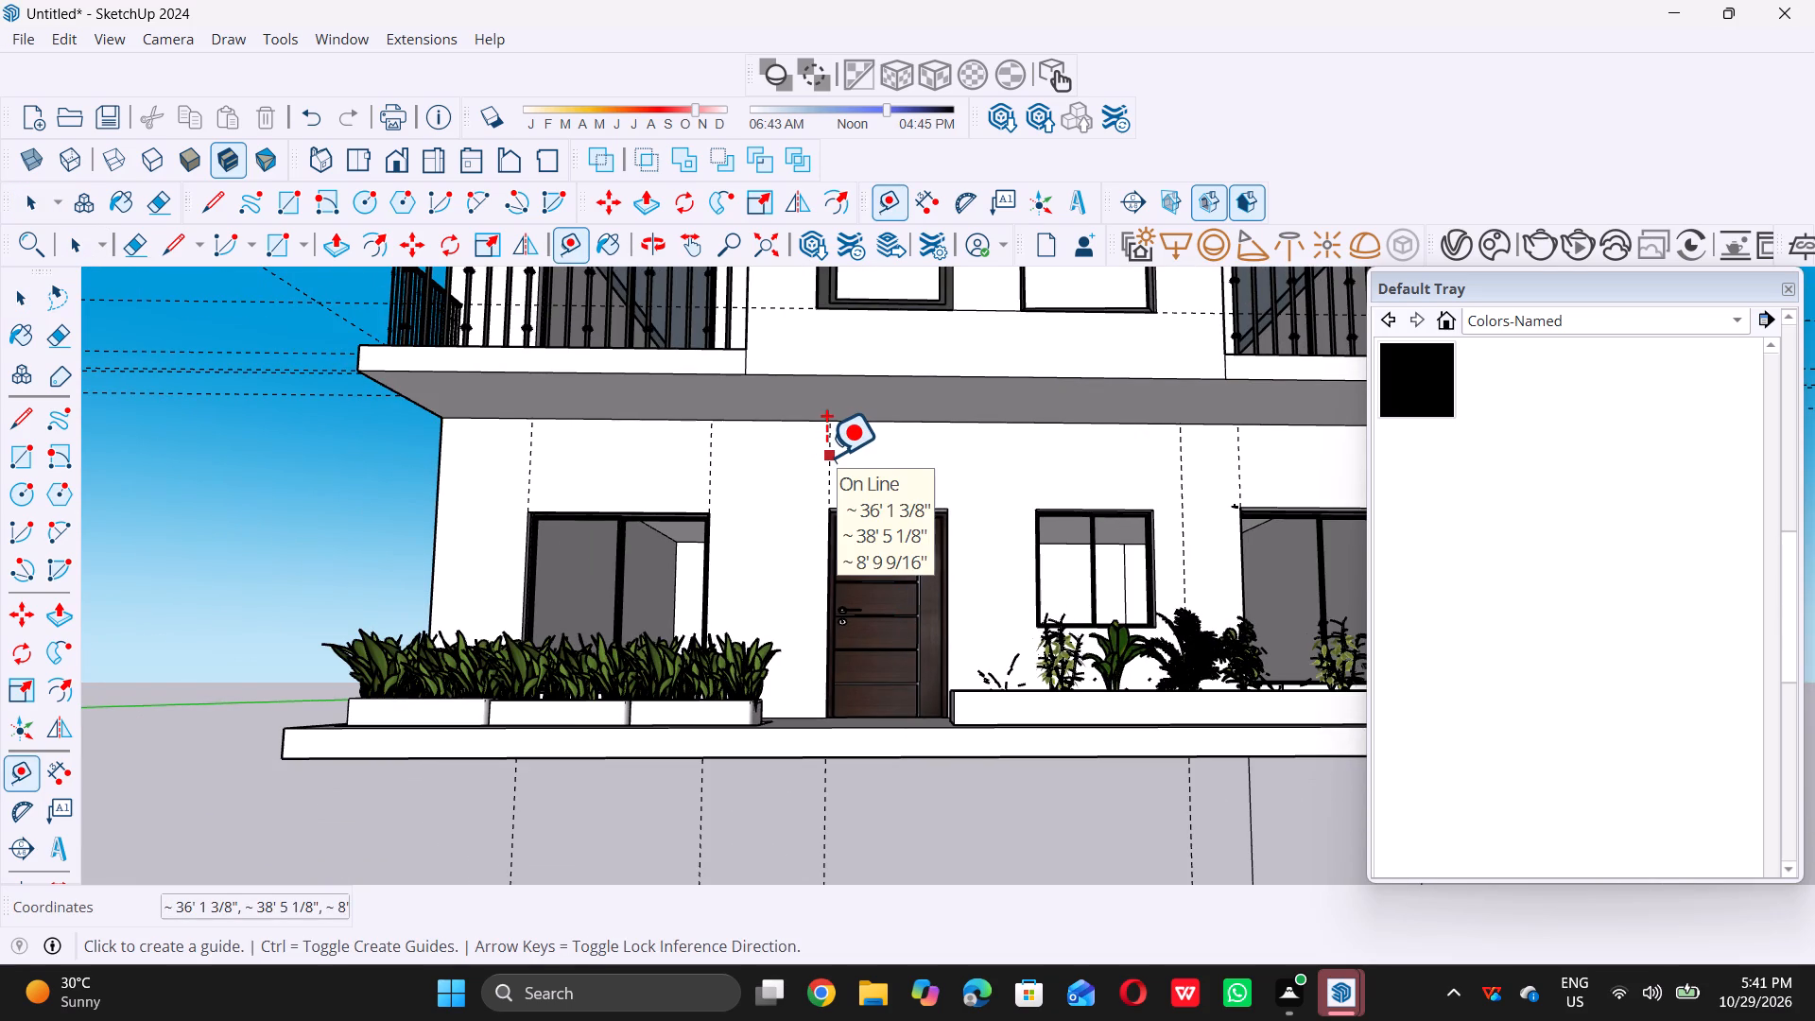
left_click(826, 456)
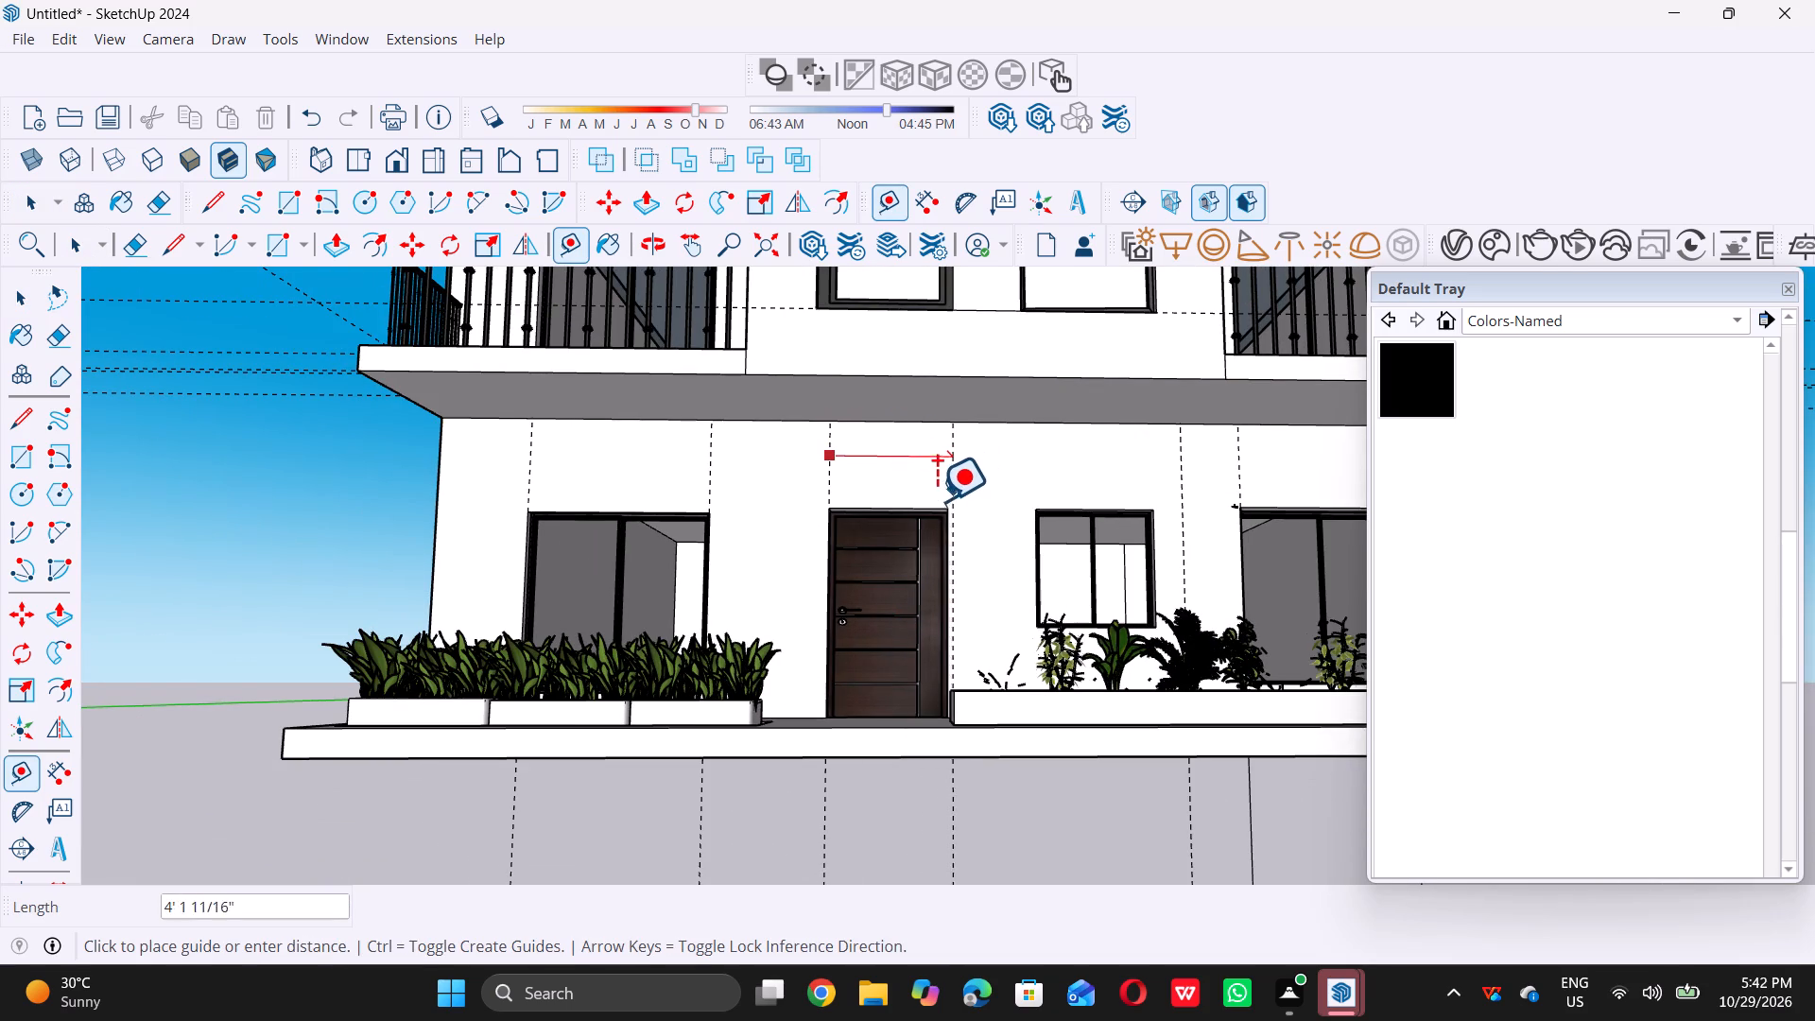
double_click(941, 504)
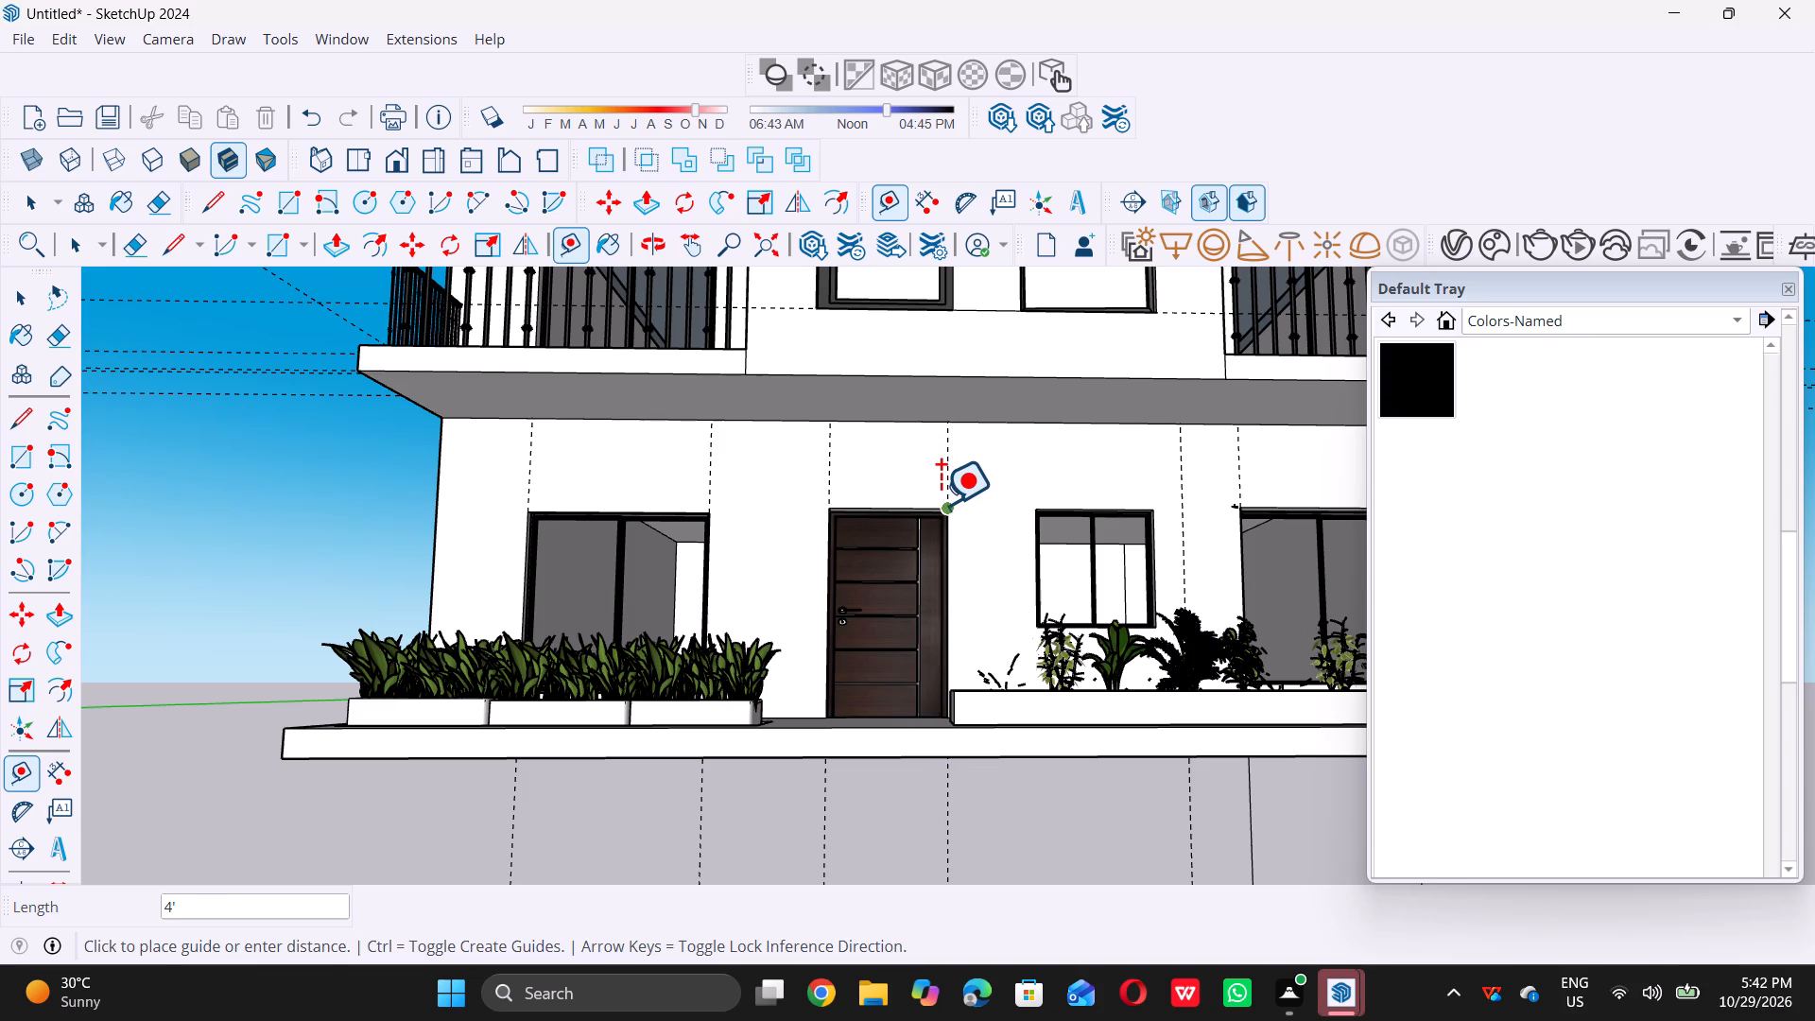
key("space")
Examine the house from the front and side, following the door guides up past the balcony floor.
scroll(940, 504, "down", 11)
middle_click_drag(942, 465, 926, 507)
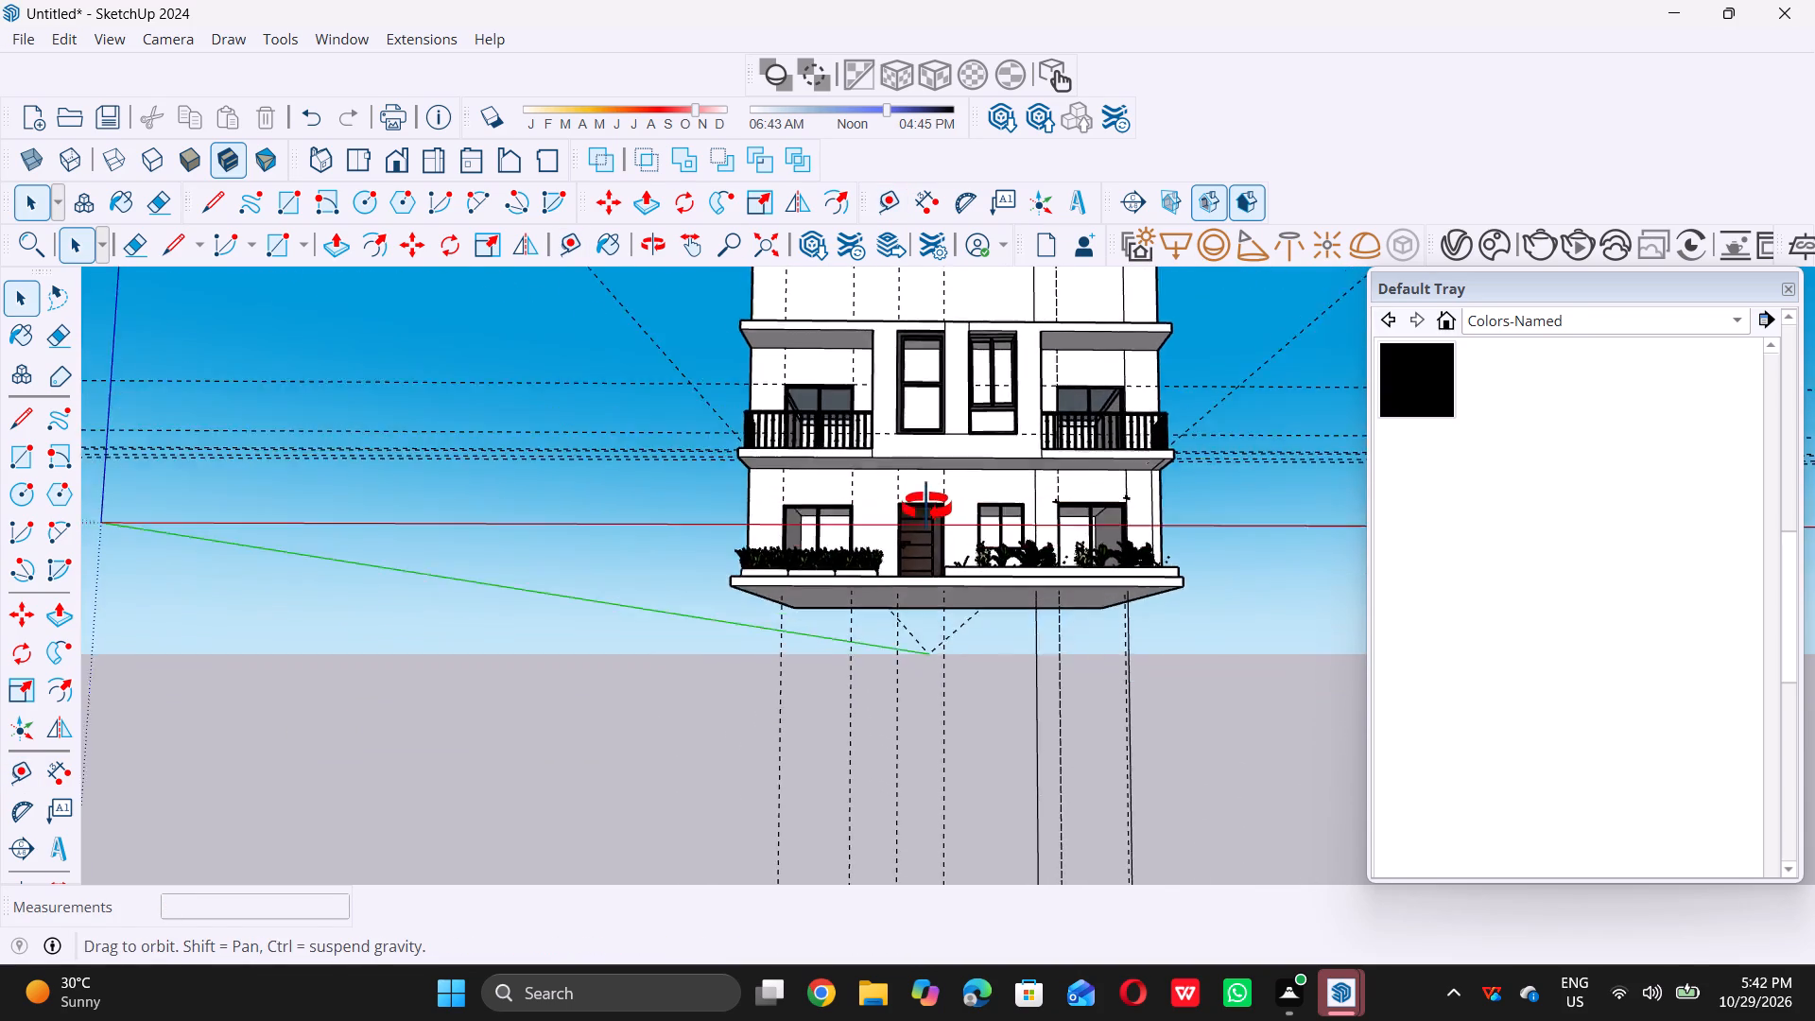
middle_click_drag(926, 507, 917, 528)
scroll(913, 506, "down", 5)
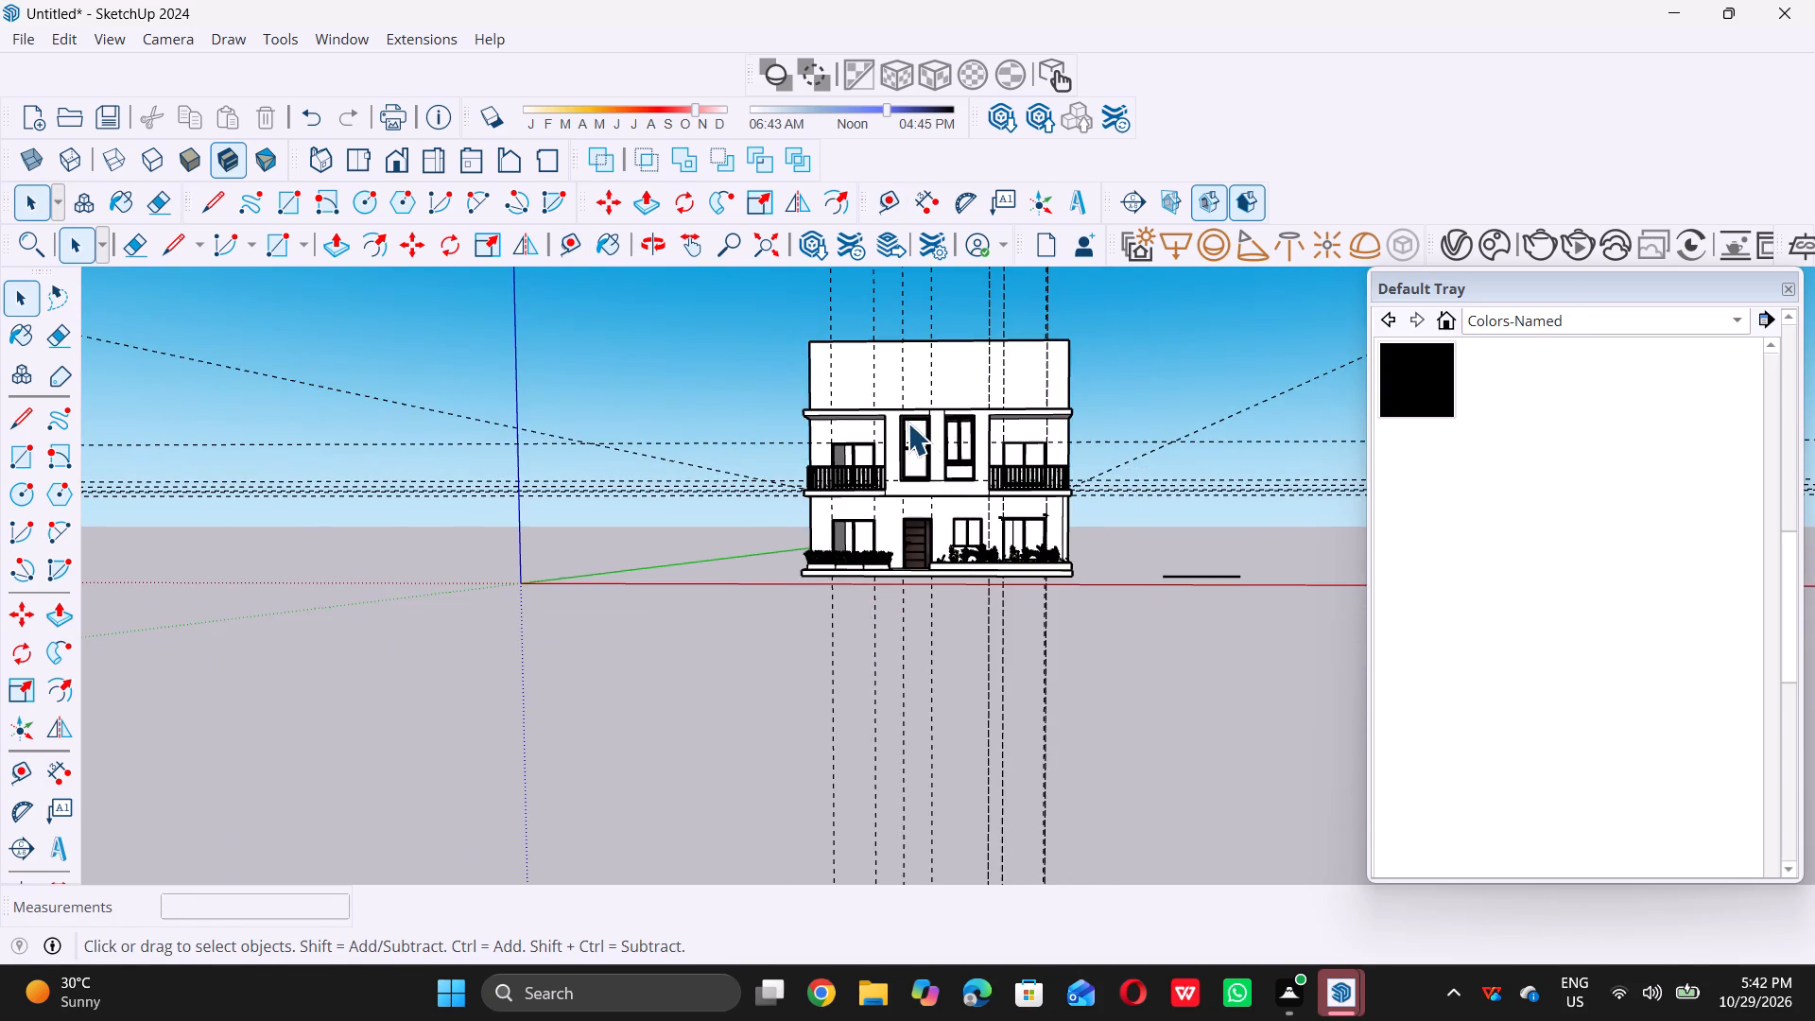
scroll(907, 423, "up", 5)
middle_click_drag(859, 435, 984, 471)
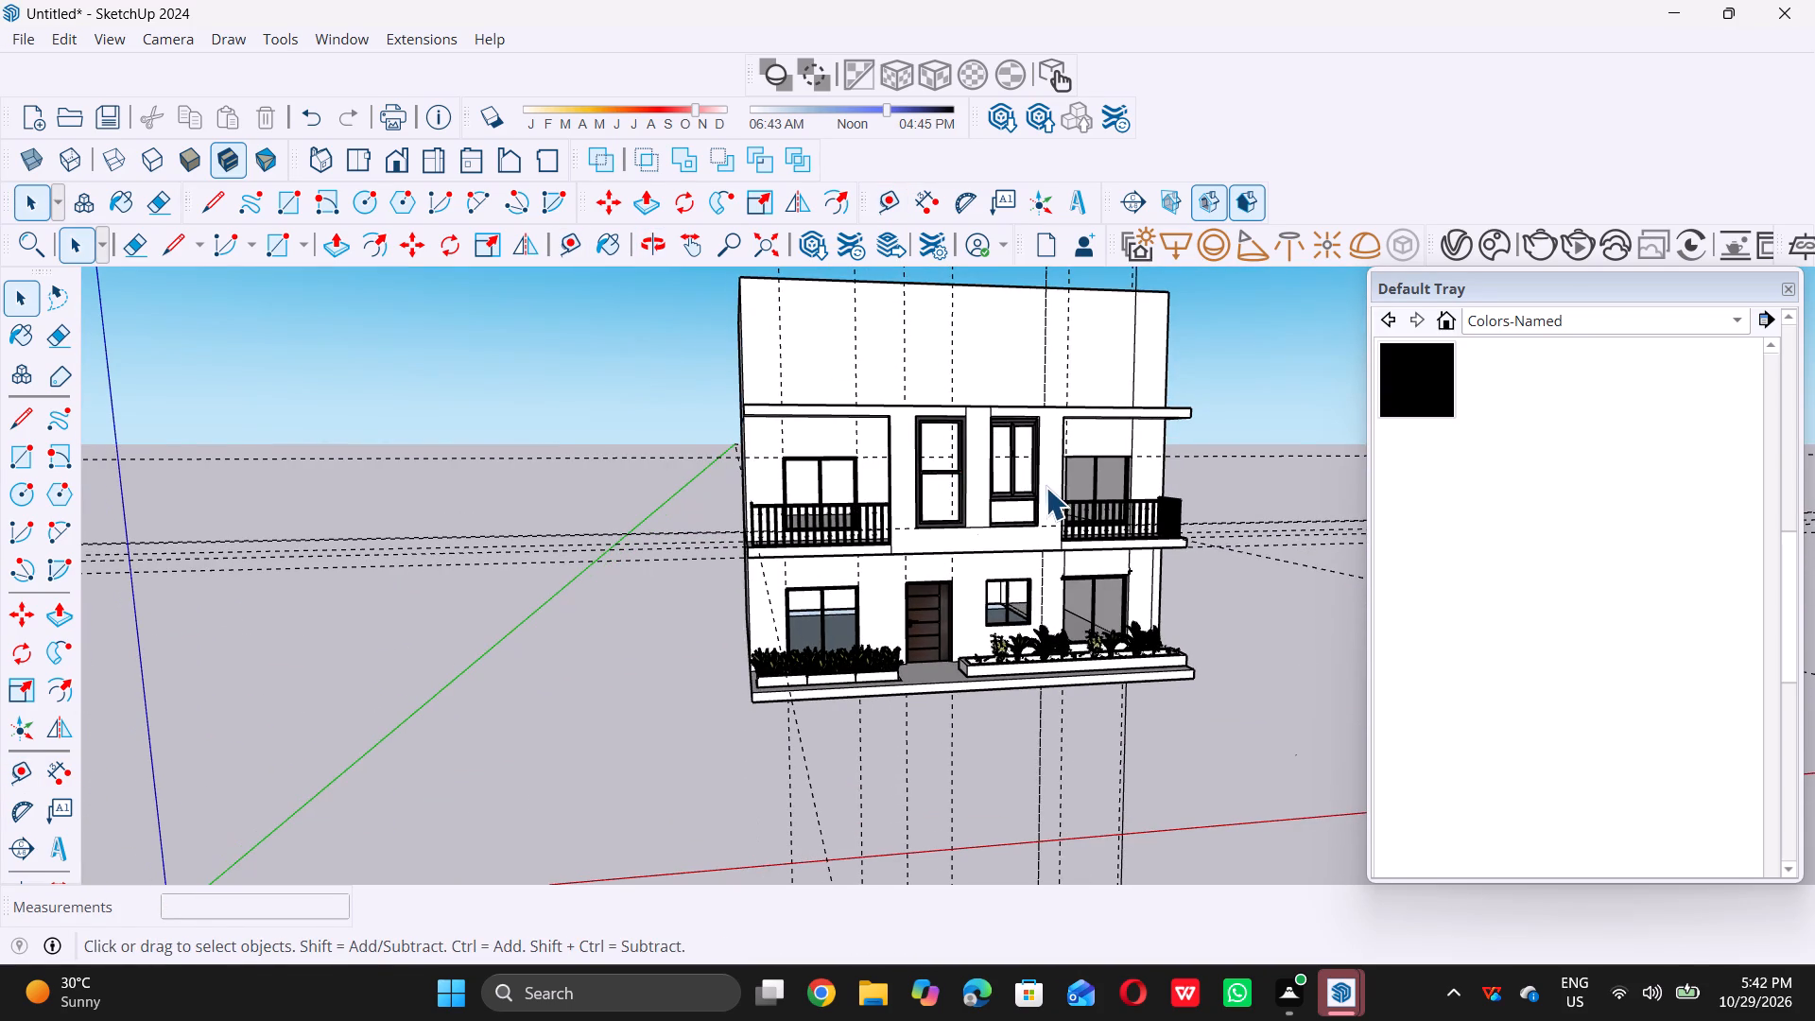
middle_click_drag(802, 480, 983, 507)
middle_click_drag(872, 455, 904, 481)
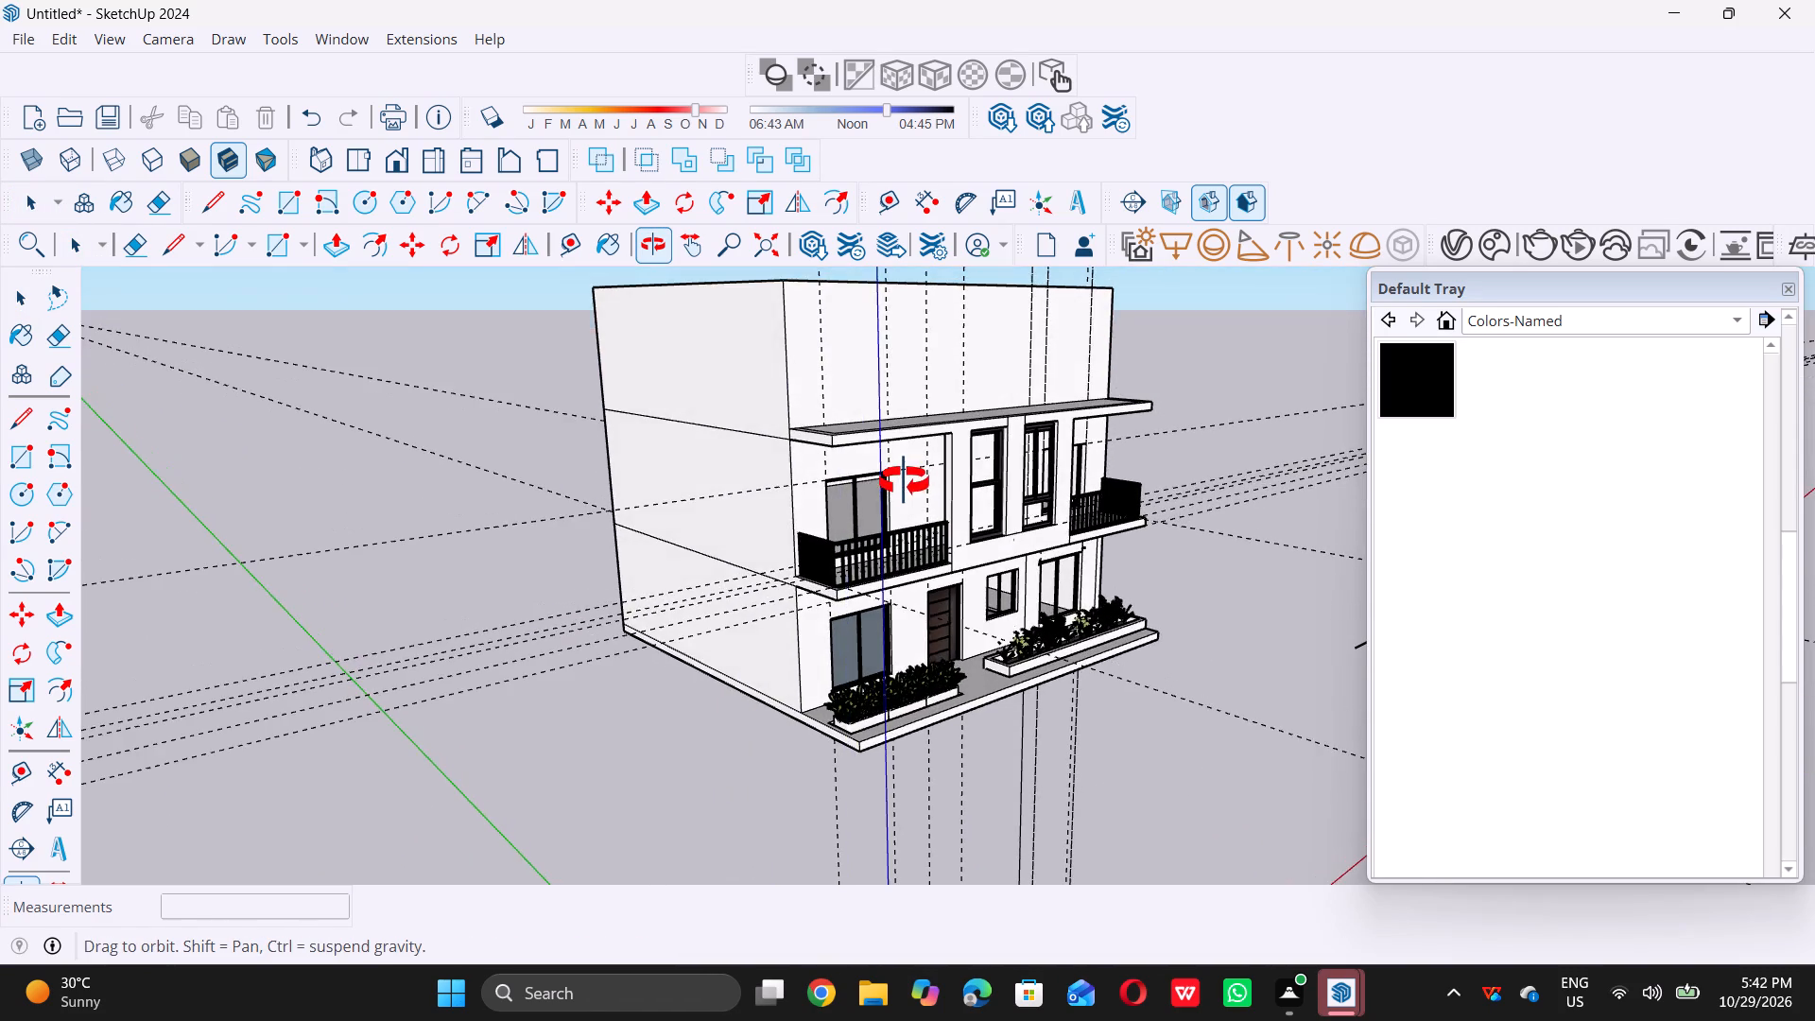
middle_click_drag(904, 481, 812, 437)
scroll(815, 437, "up", 1)
scroll(1004, 647, "up", 4)
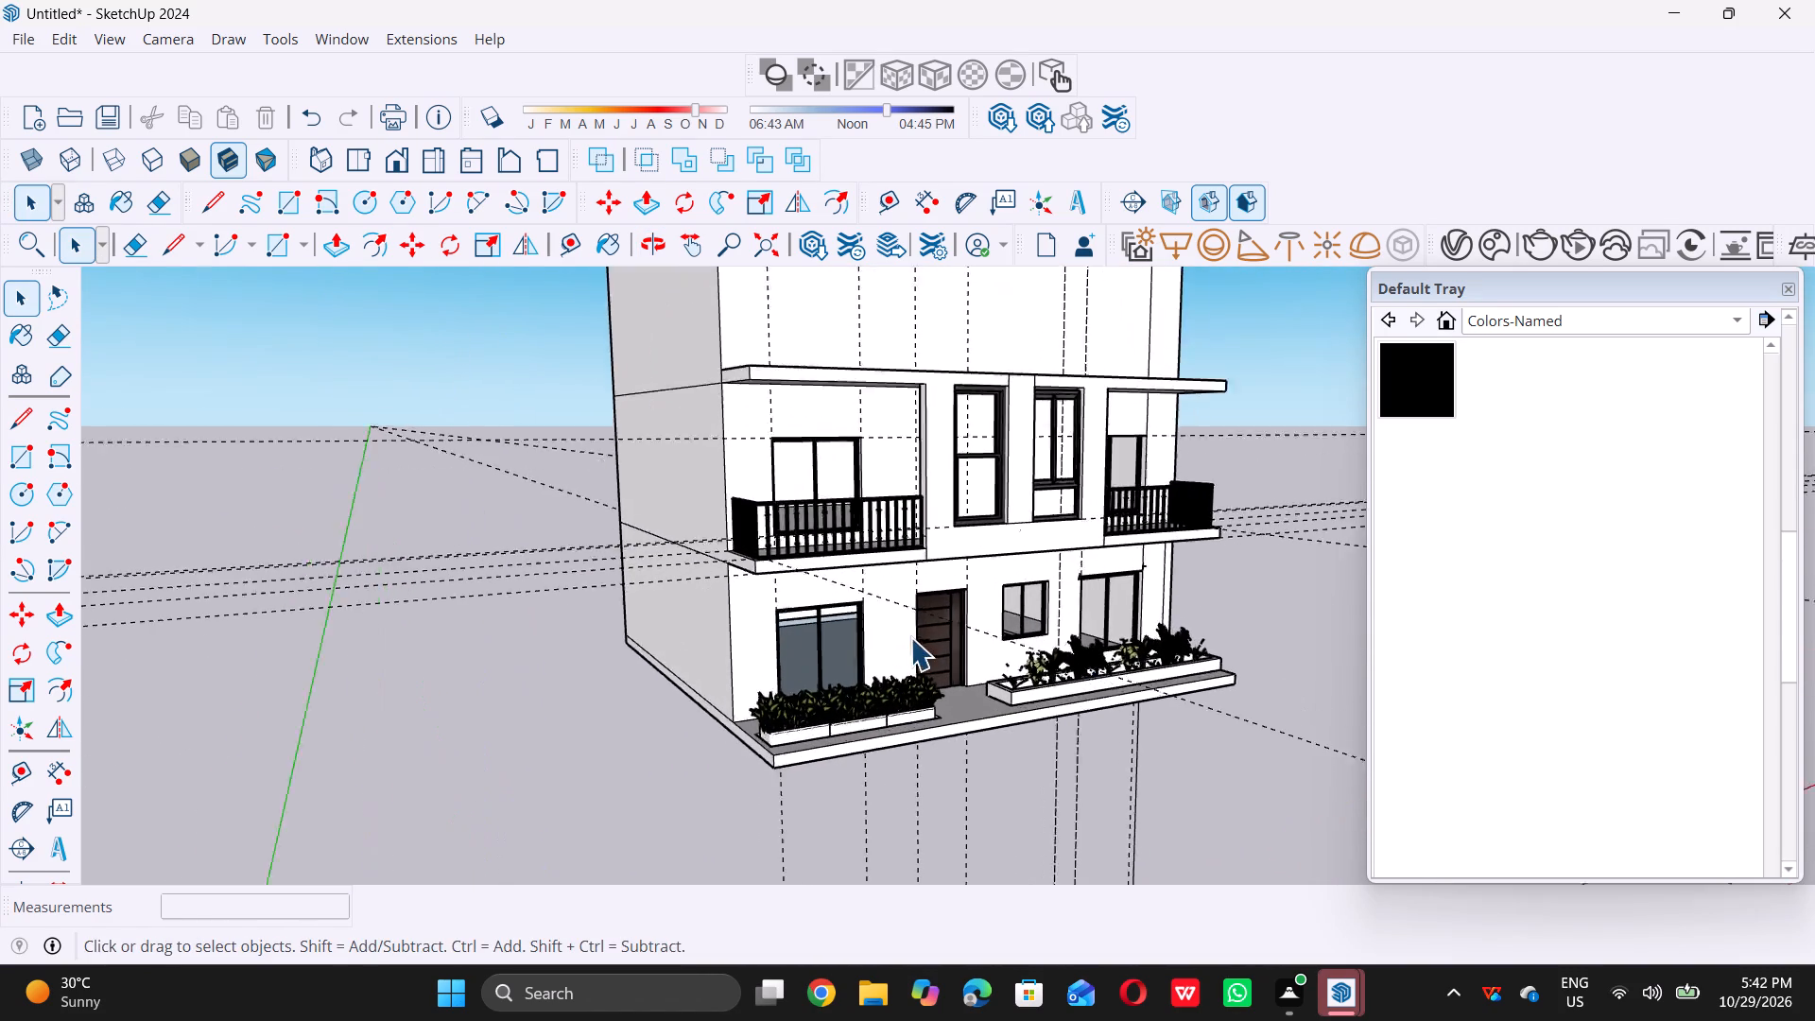
scroll(917, 625, "up", 10)
scroll(916, 606, "down", 9)
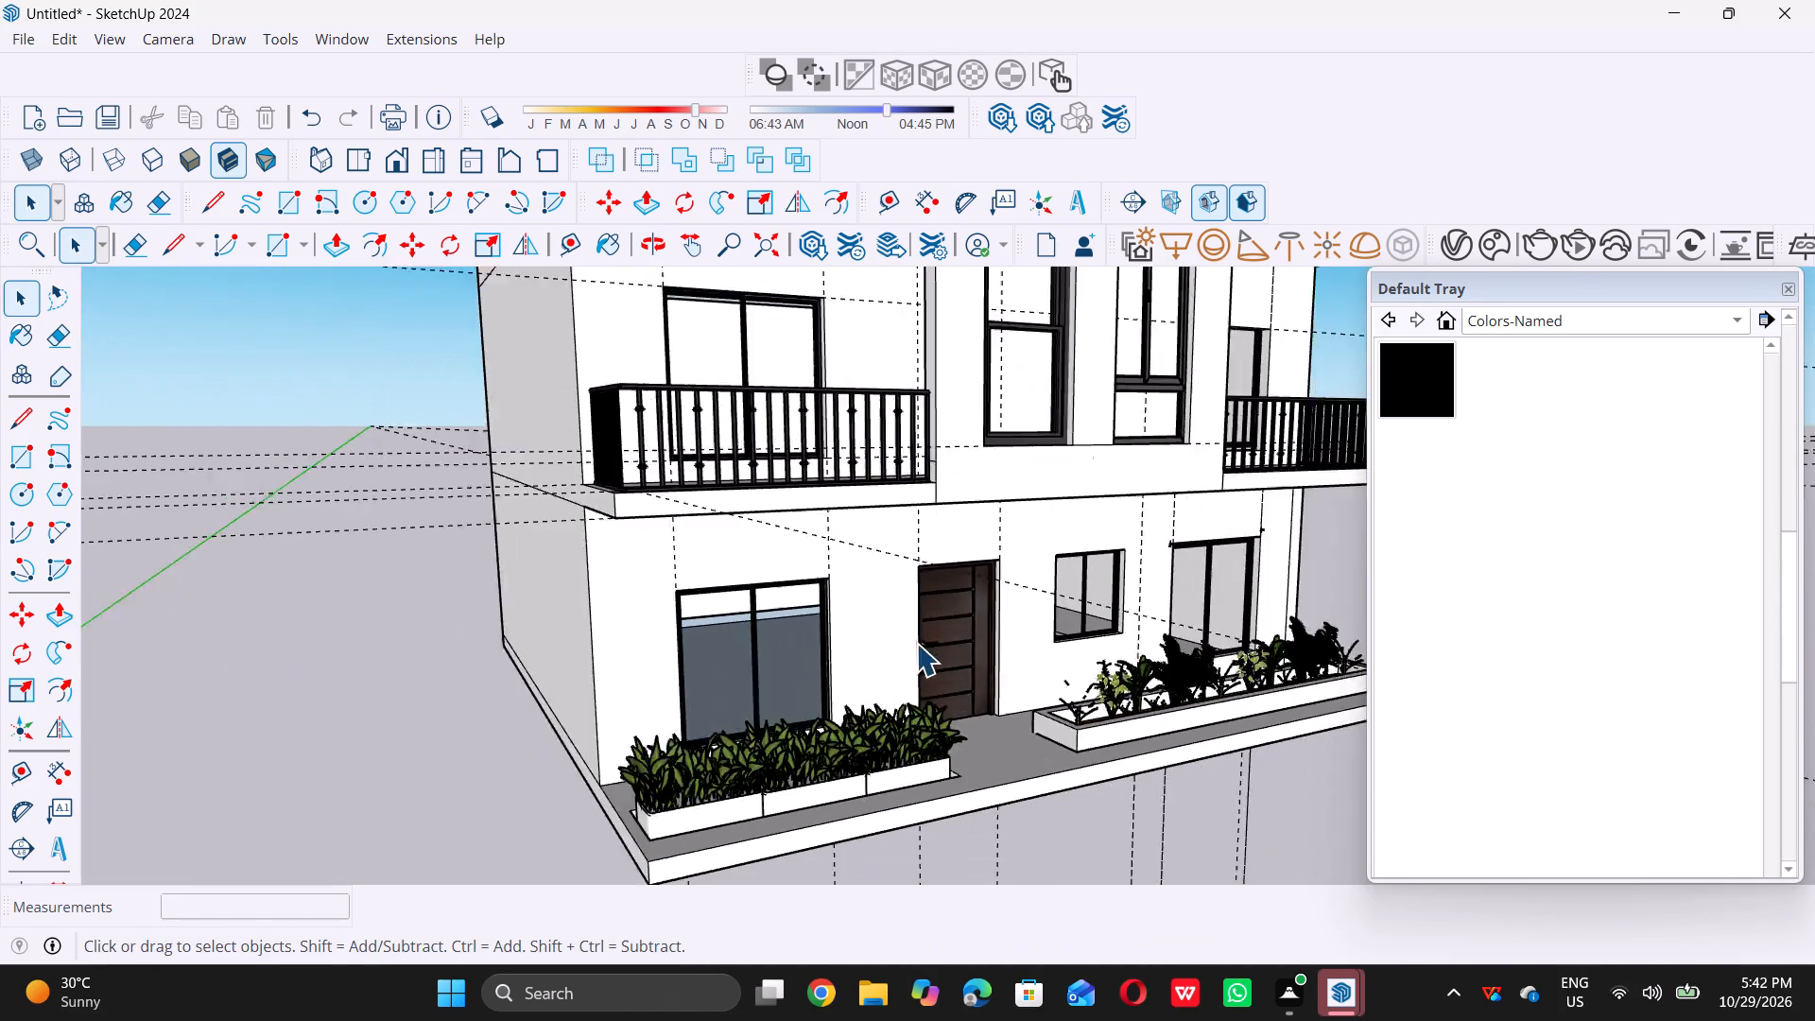
scroll(916, 643, "down", 7)
Draw a 6' by 4' rectangle on the balcony wall beside the sliding window, between the entrance door's vertical guides and the two horizontal guides.
middle_click_drag(904, 502, 993, 531)
scroll(914, 524, "up", 12)
middle_click_drag(900, 525, 921, 529)
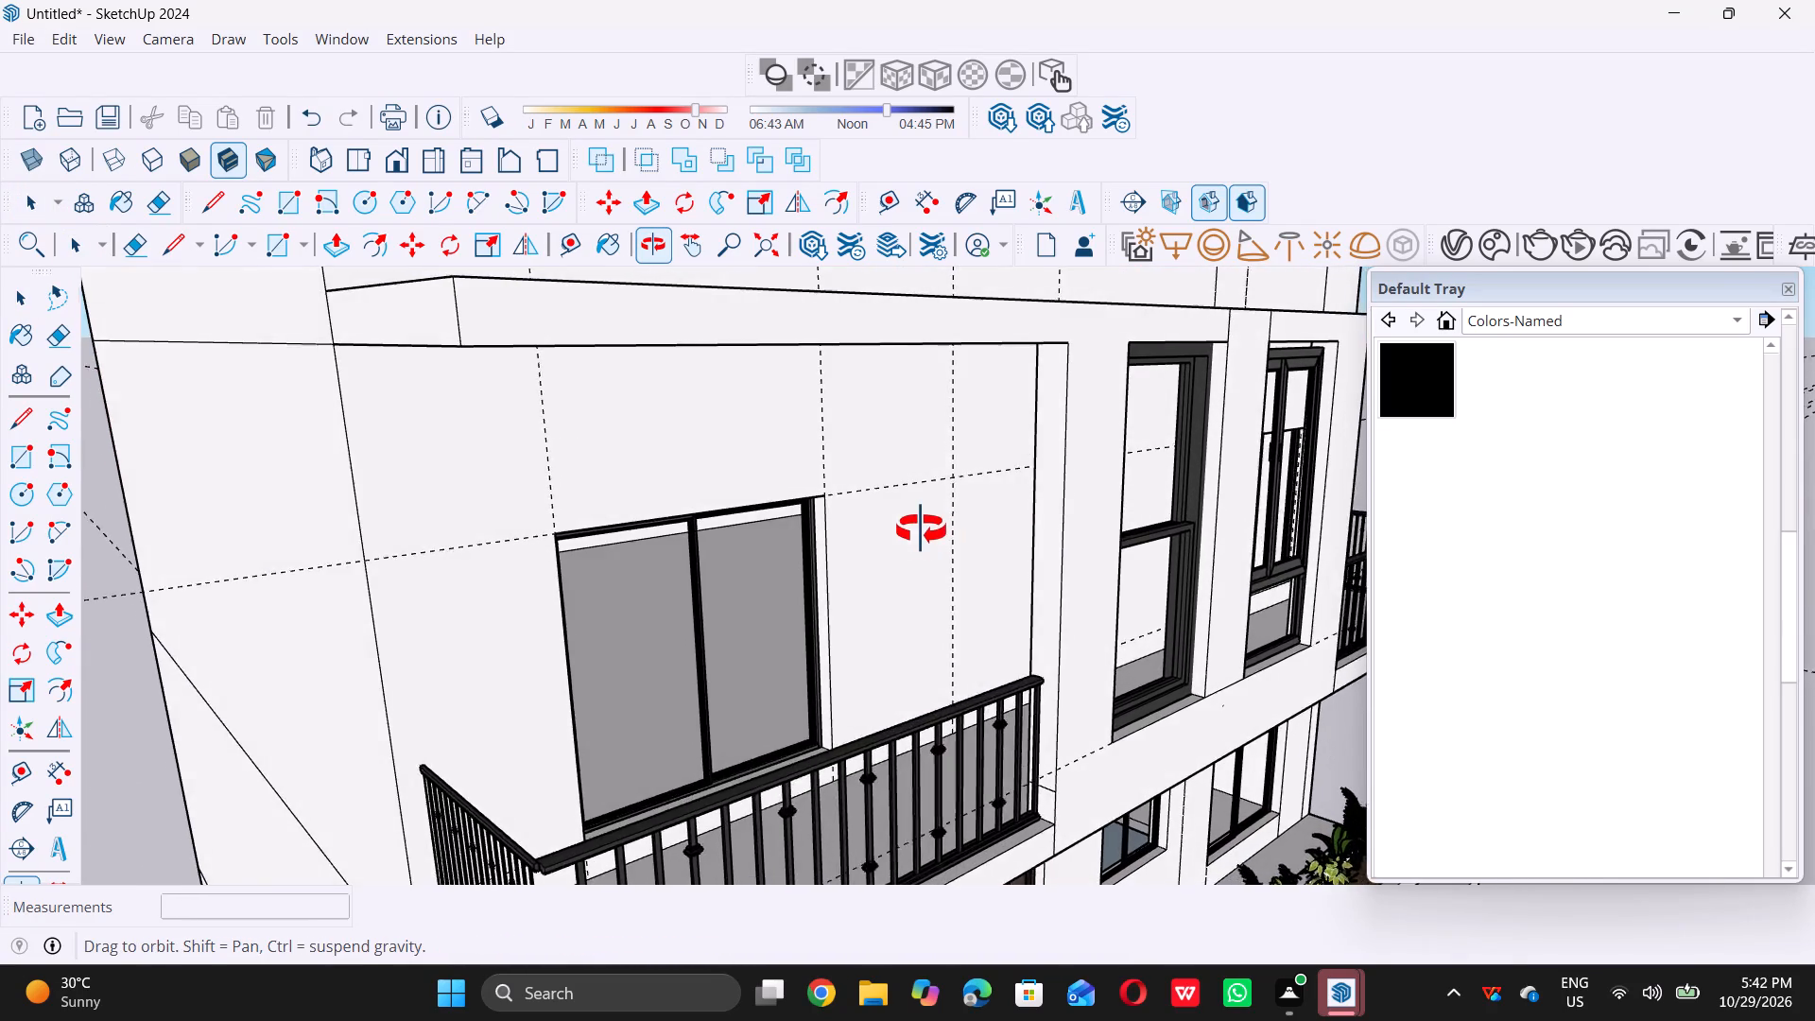
middle_click_drag(921, 529, 1005, 545)
scroll(987, 576, "up", 5)
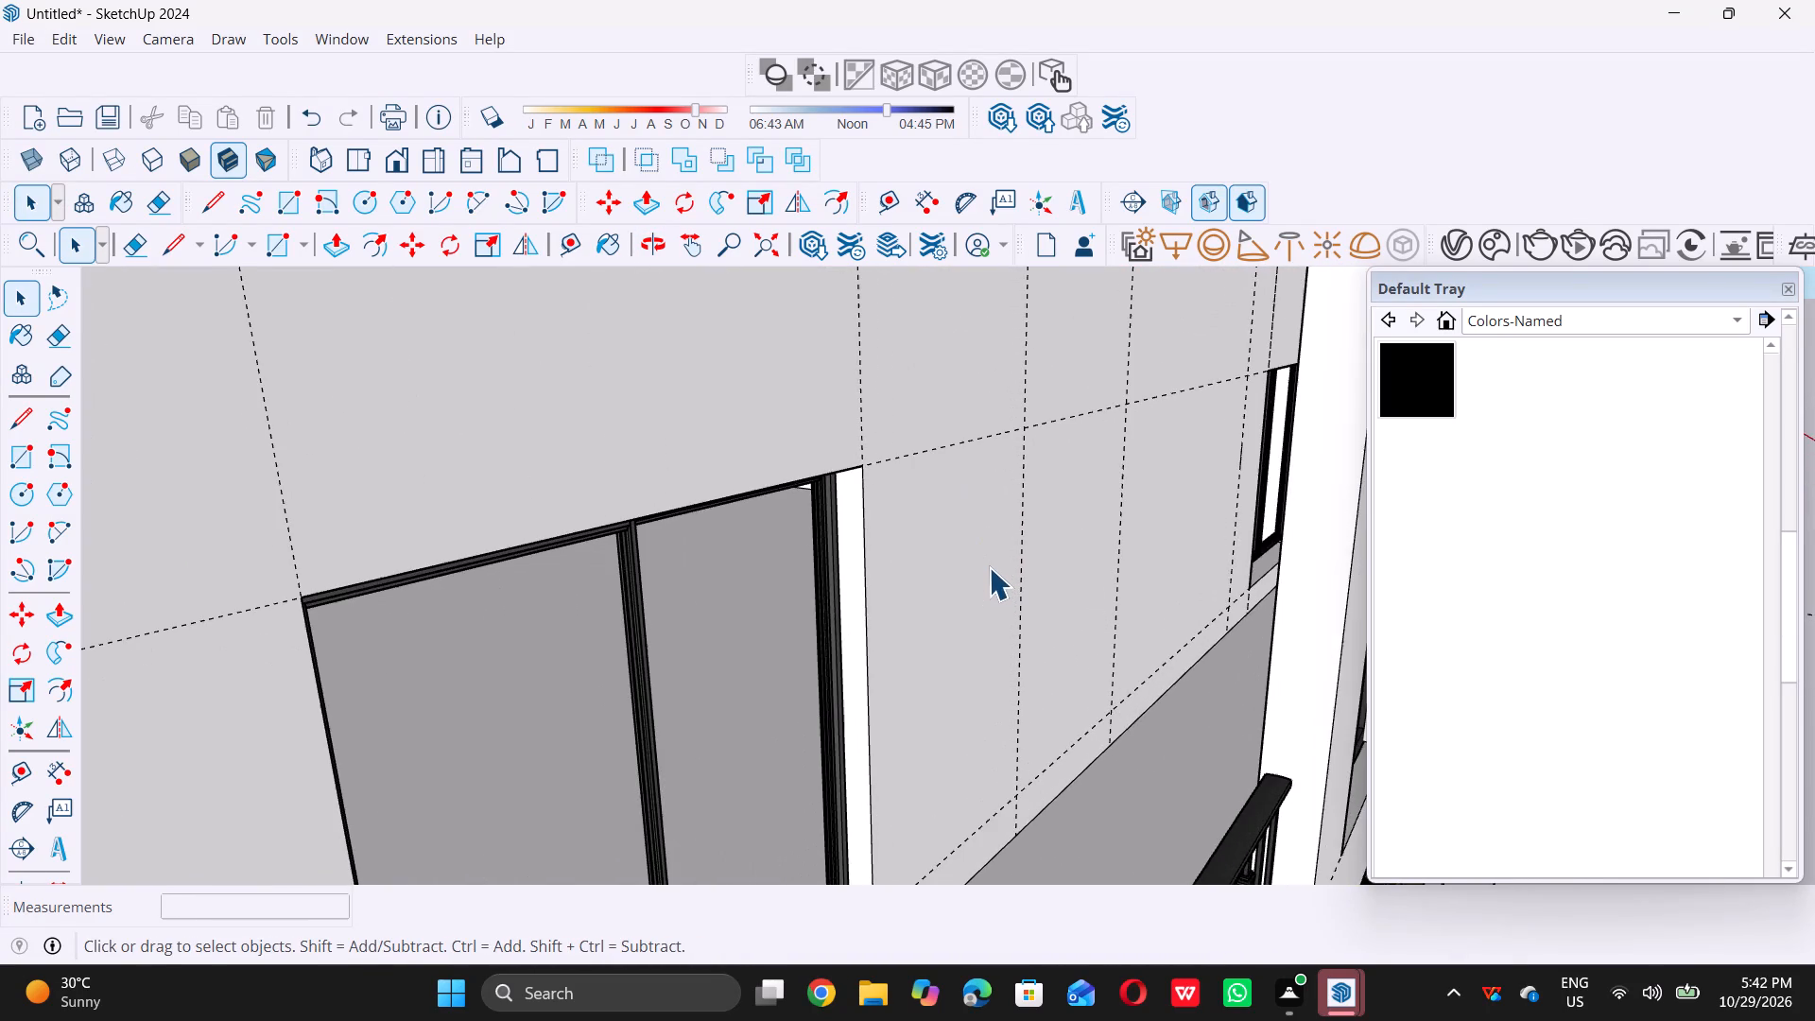
middle_click_drag(974, 563, 952, 548)
scroll(1046, 561, "up", 3)
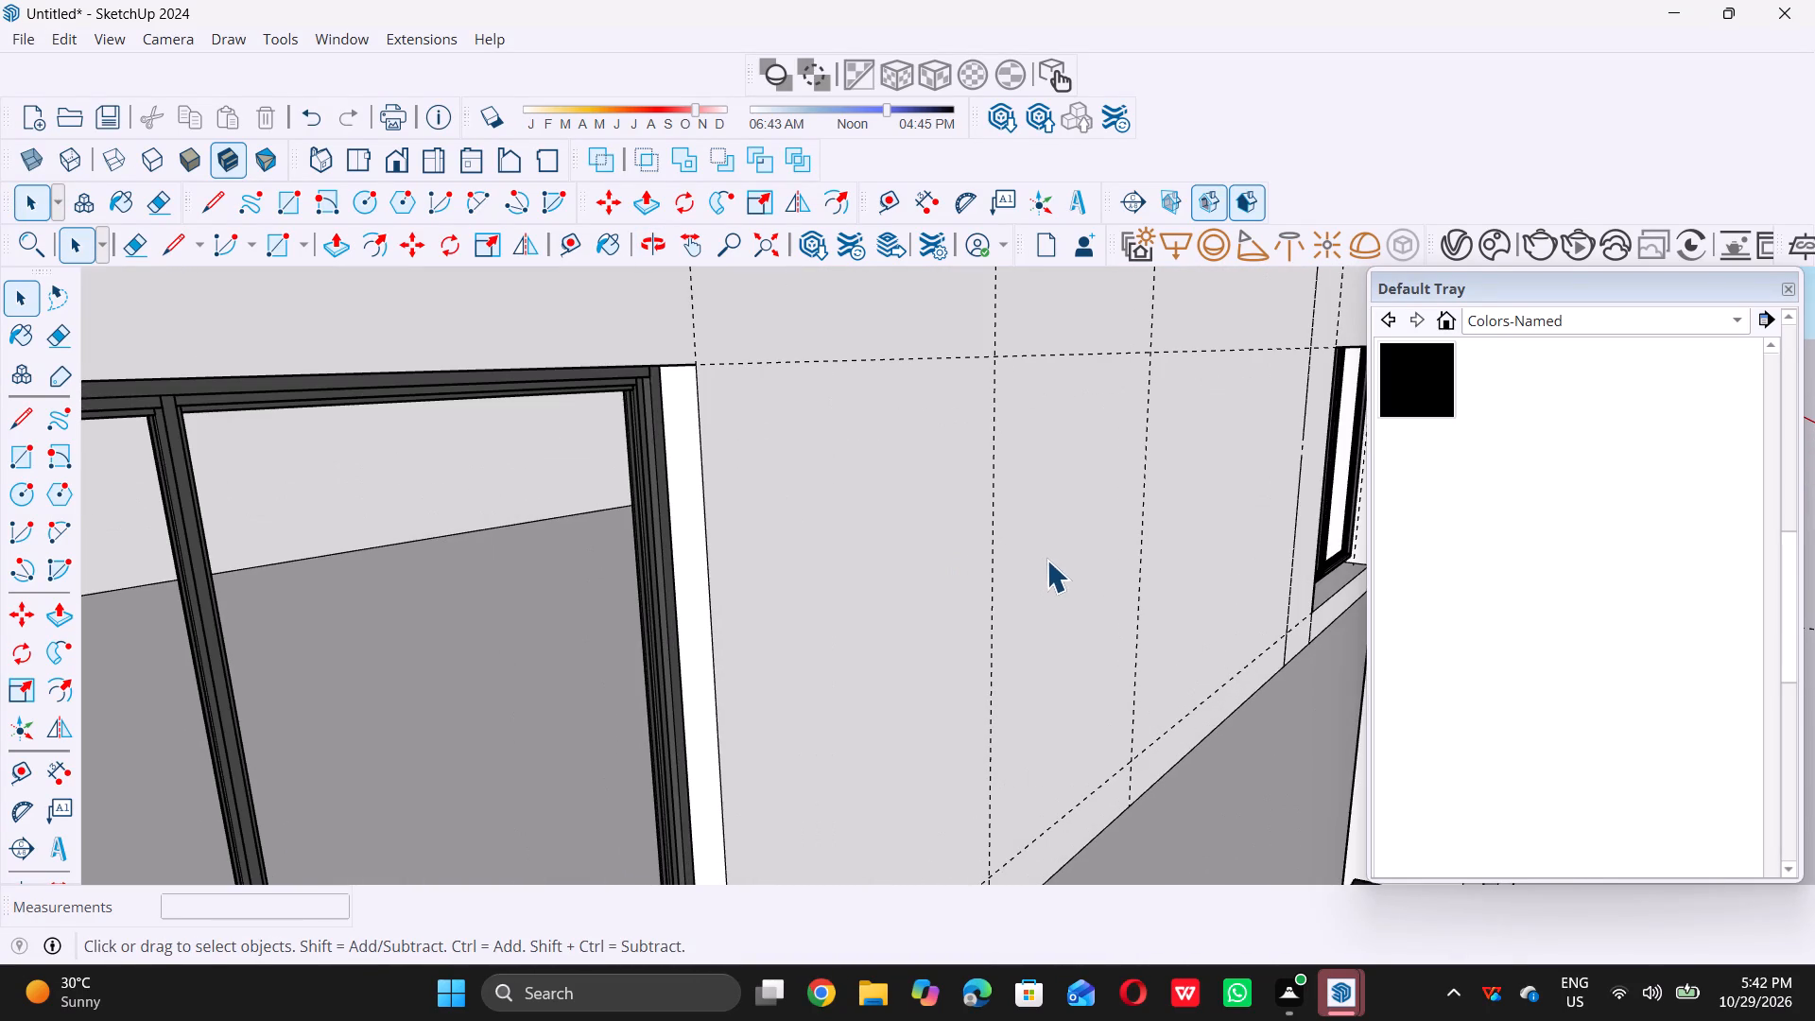
key("r")
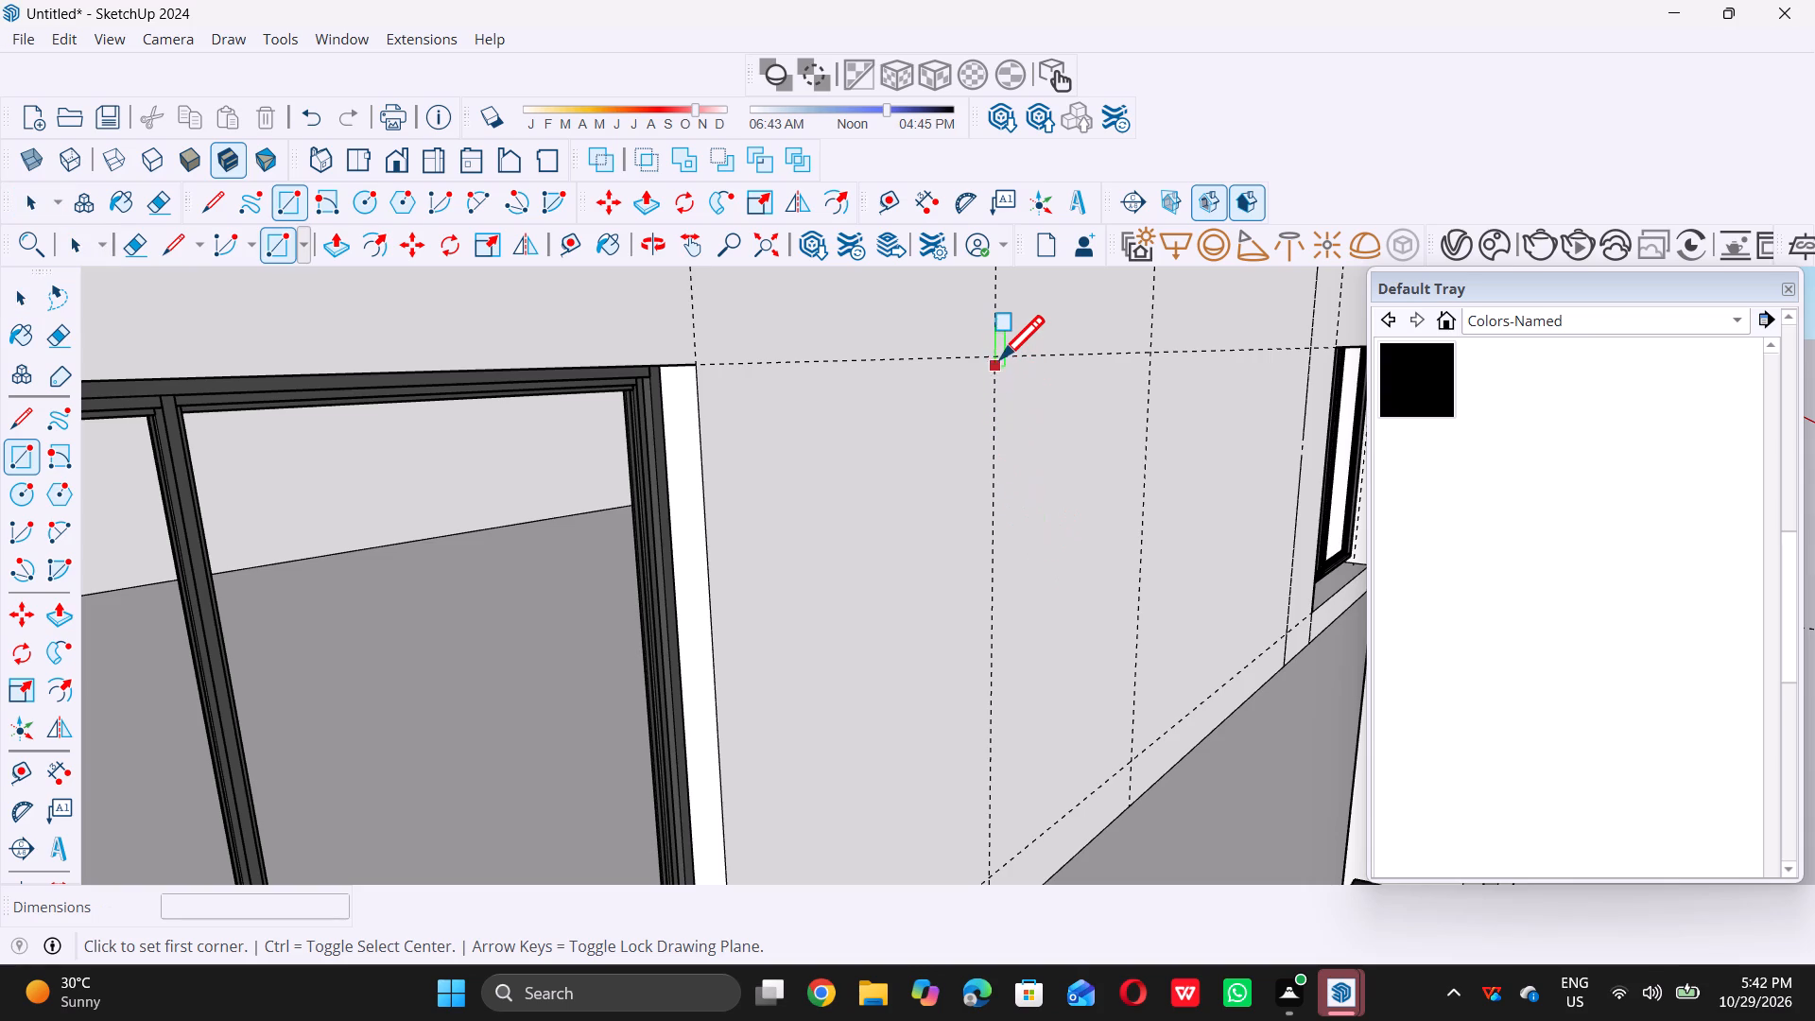
left_click(1000, 358)
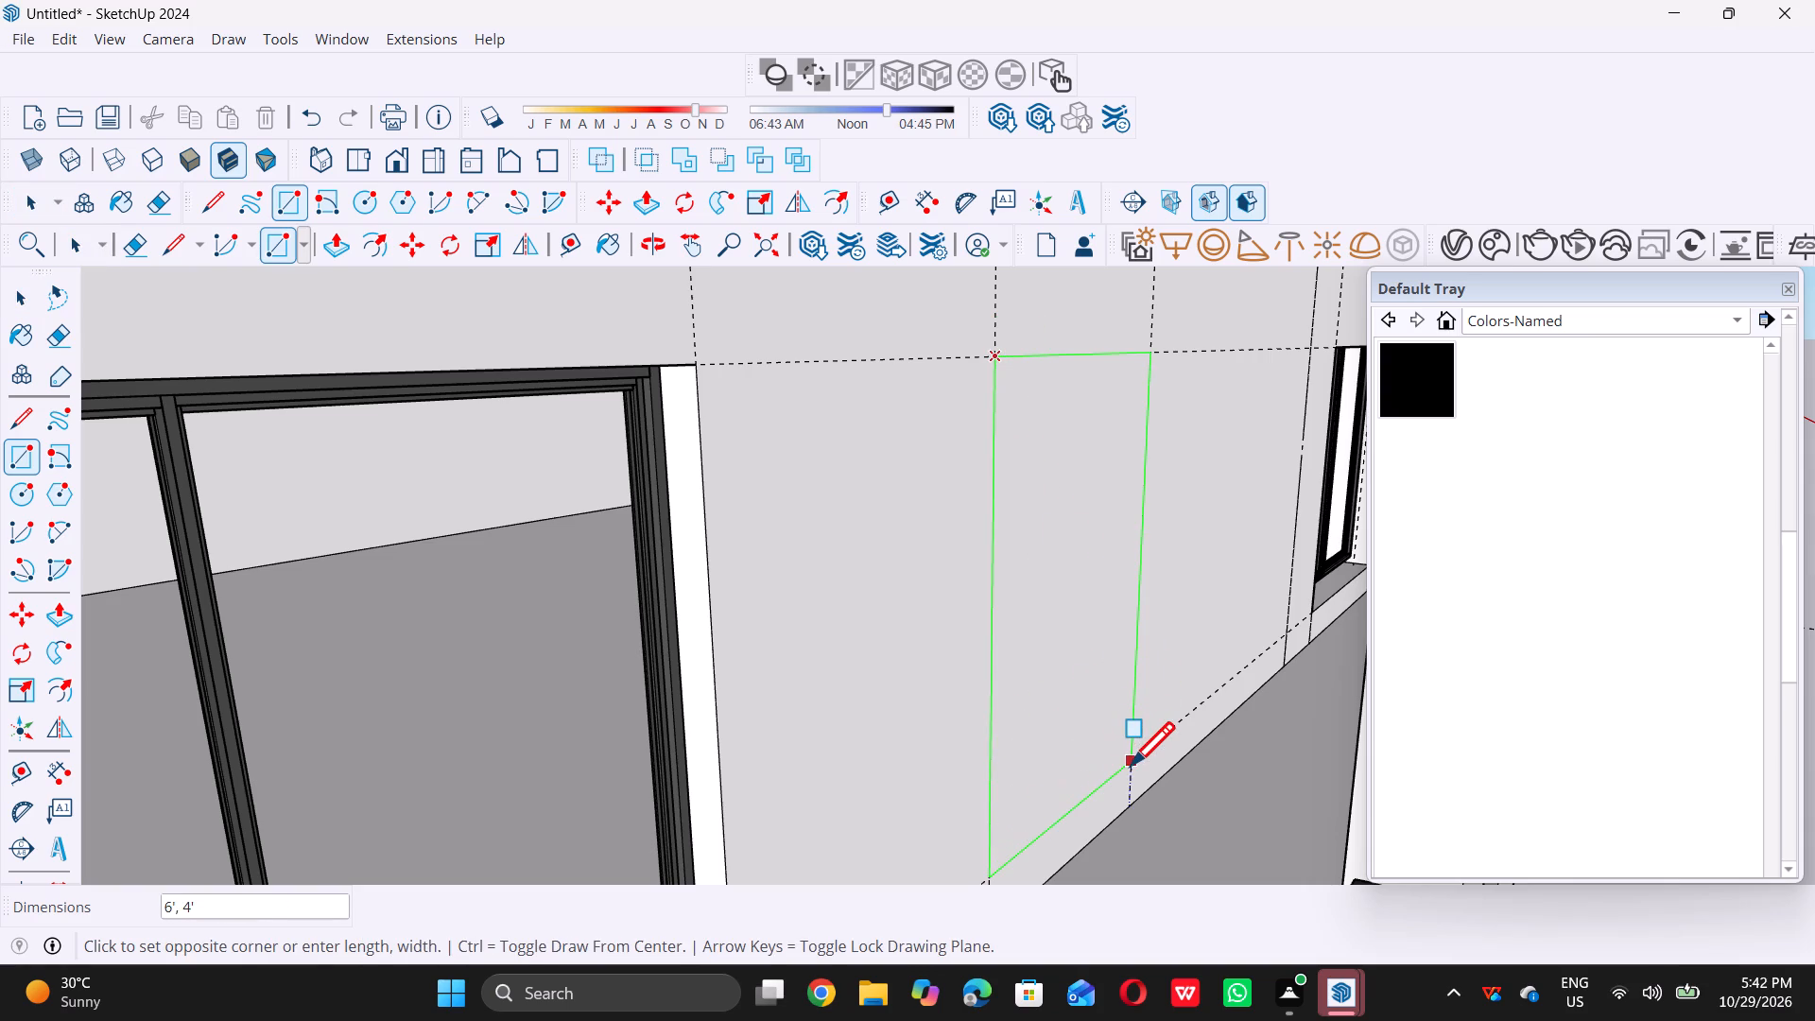
left_click(1132, 765)
key("space")
Push/Pull the new rectangle's face about 6 1/8" into the balcony wall, matching the depth of the adjacent sliding window's glass.
scroll(1132, 765, "down", 2)
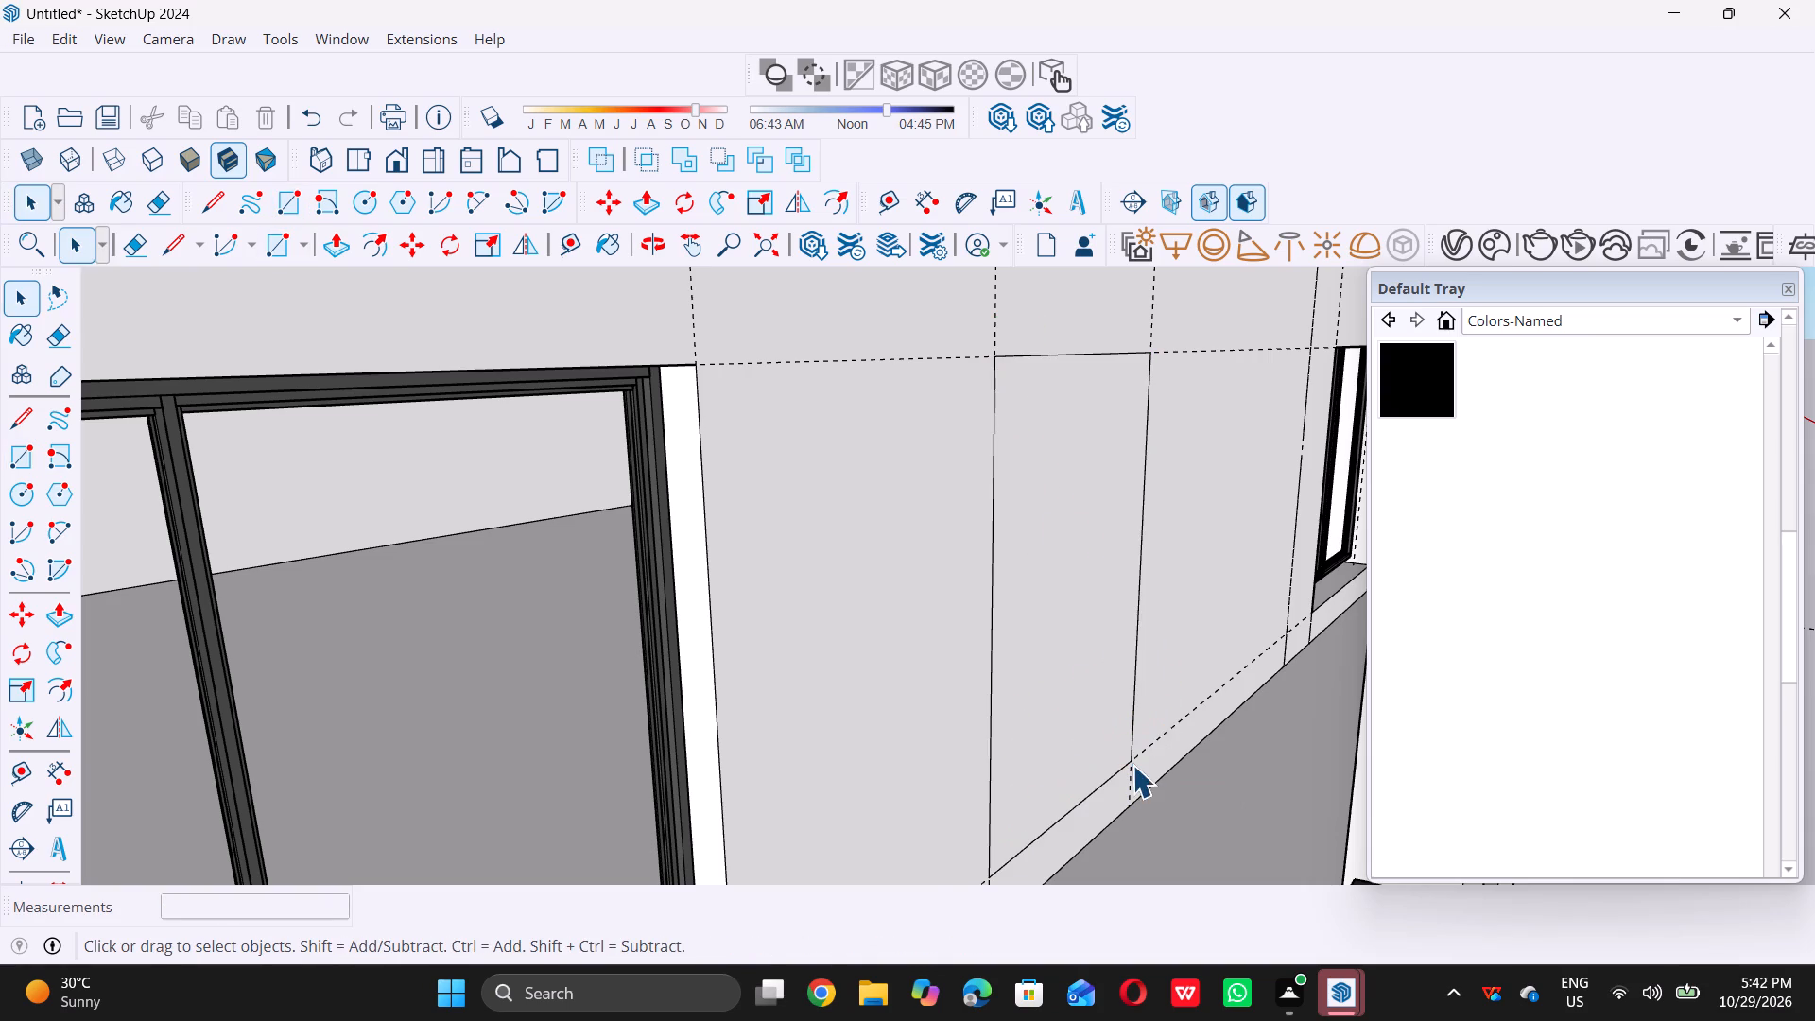
scroll(1132, 765, "down", 7)
middle_click_drag(1111, 734, 1119, 724)
scroll(1119, 724, "up", 1)
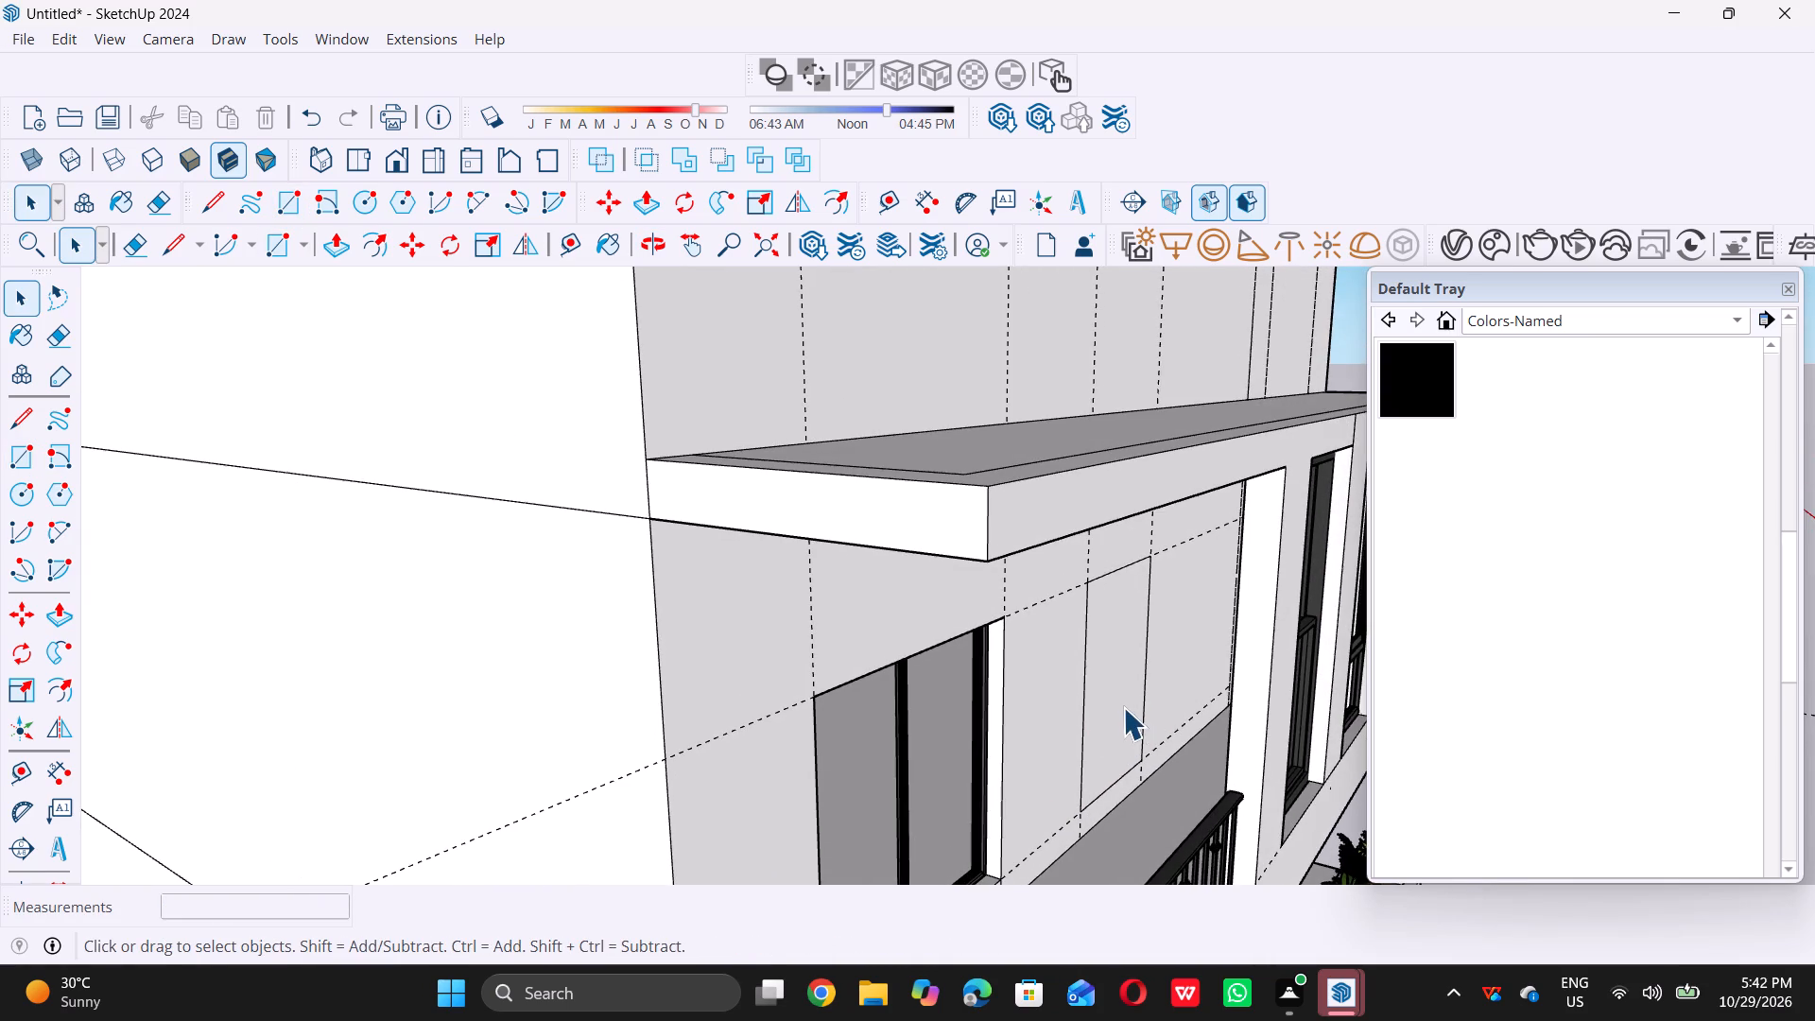
scroll(1123, 707, "up", 3)
left_click(1086, 720)
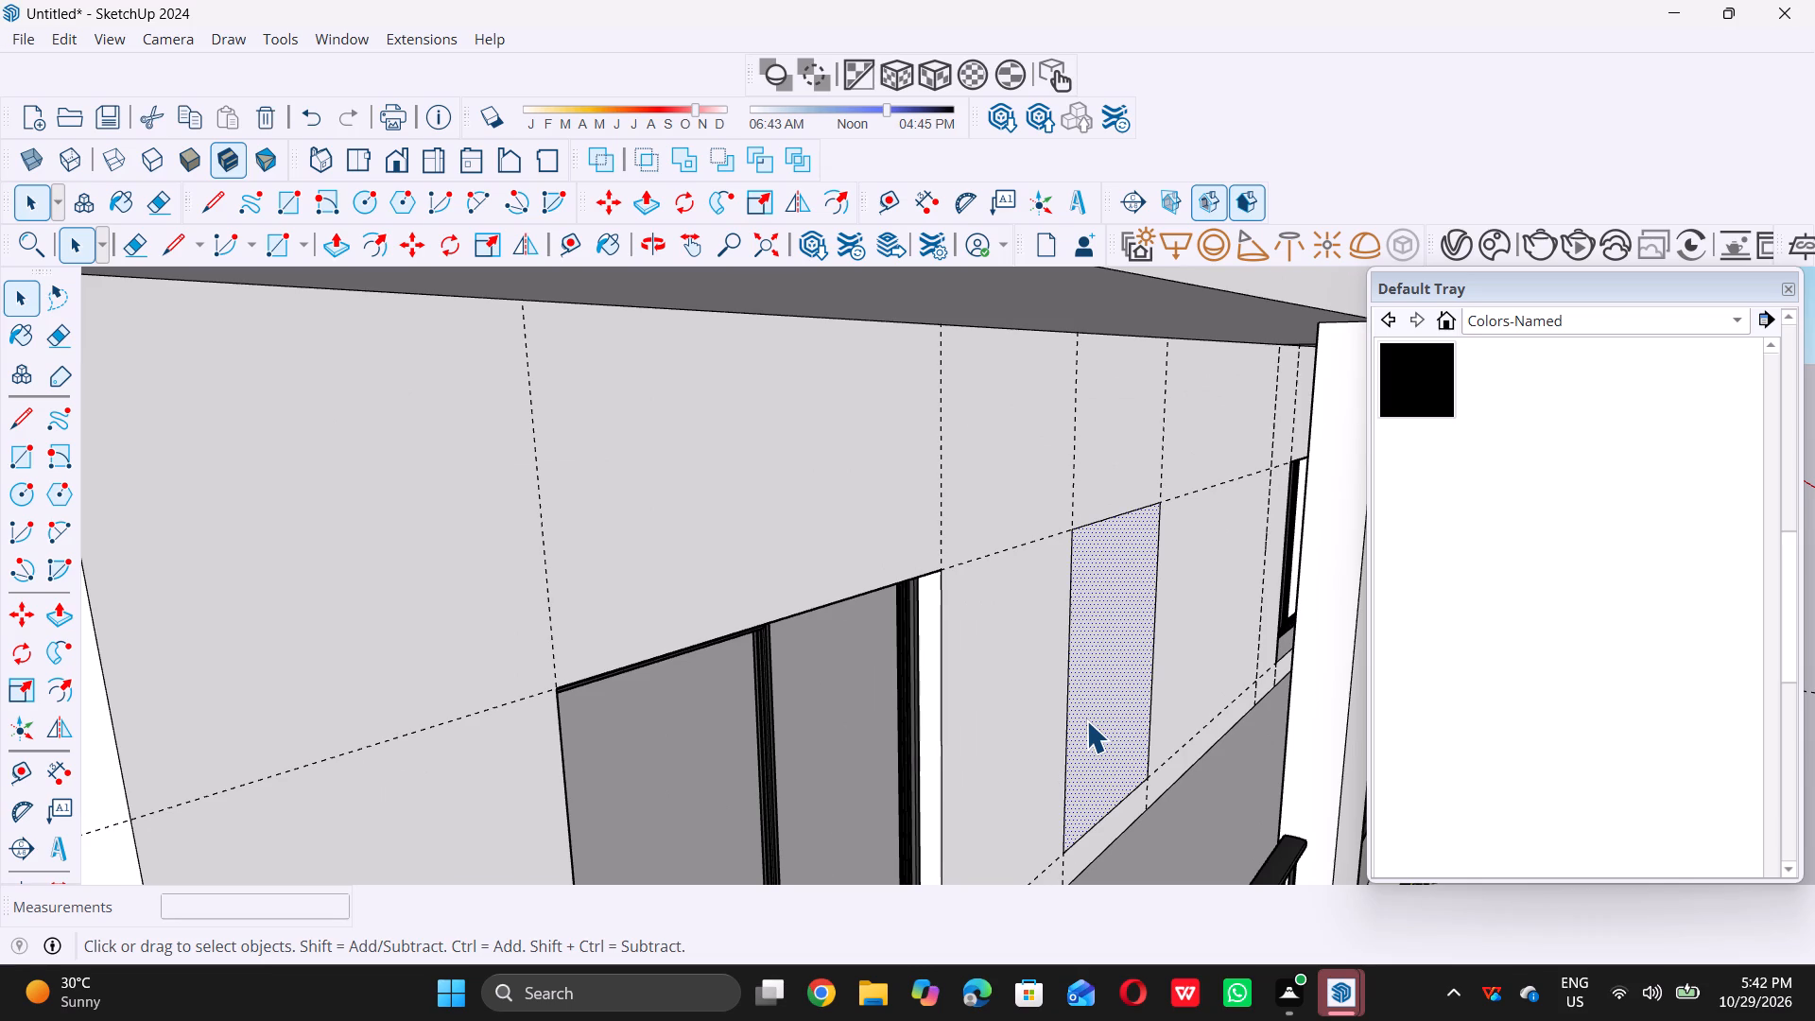
key("p")
left_click(1094, 716)
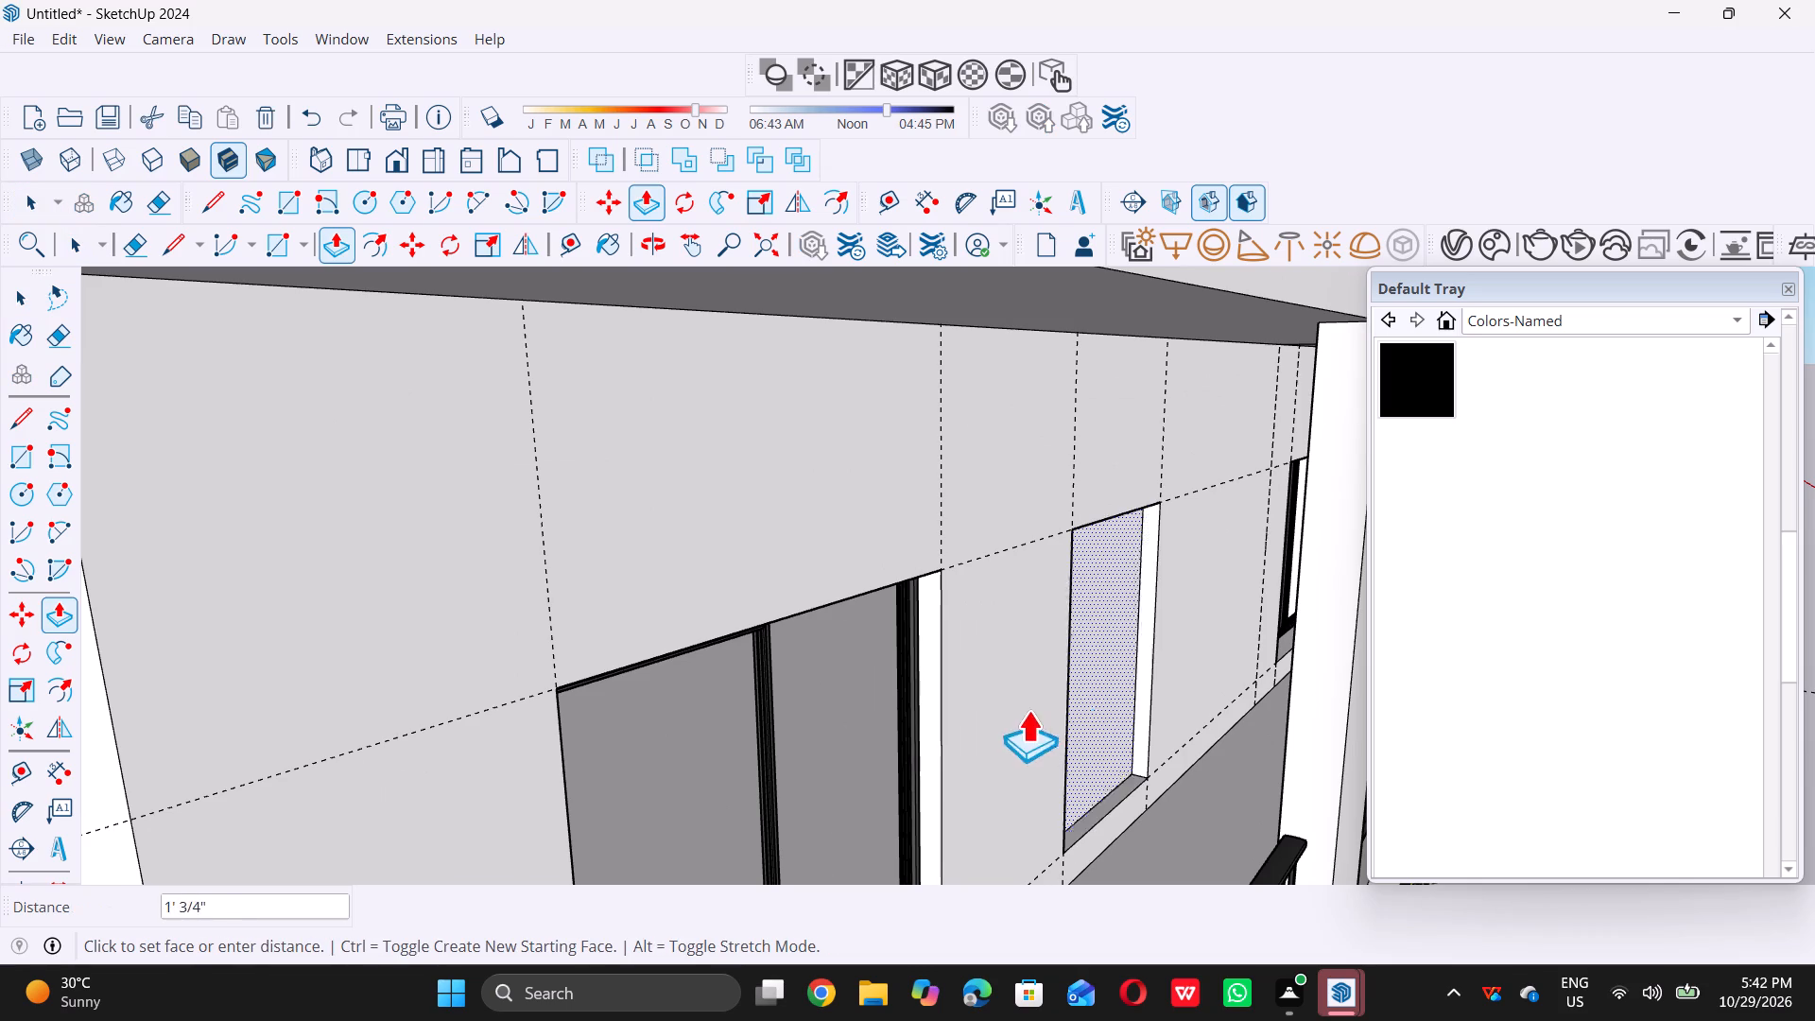
left_click(891, 703)
key("space")
Push/Pull the recessed rectangle's face the rest of the way through the wall to cut an open window hole.
scroll(1090, 713, "up", 3)
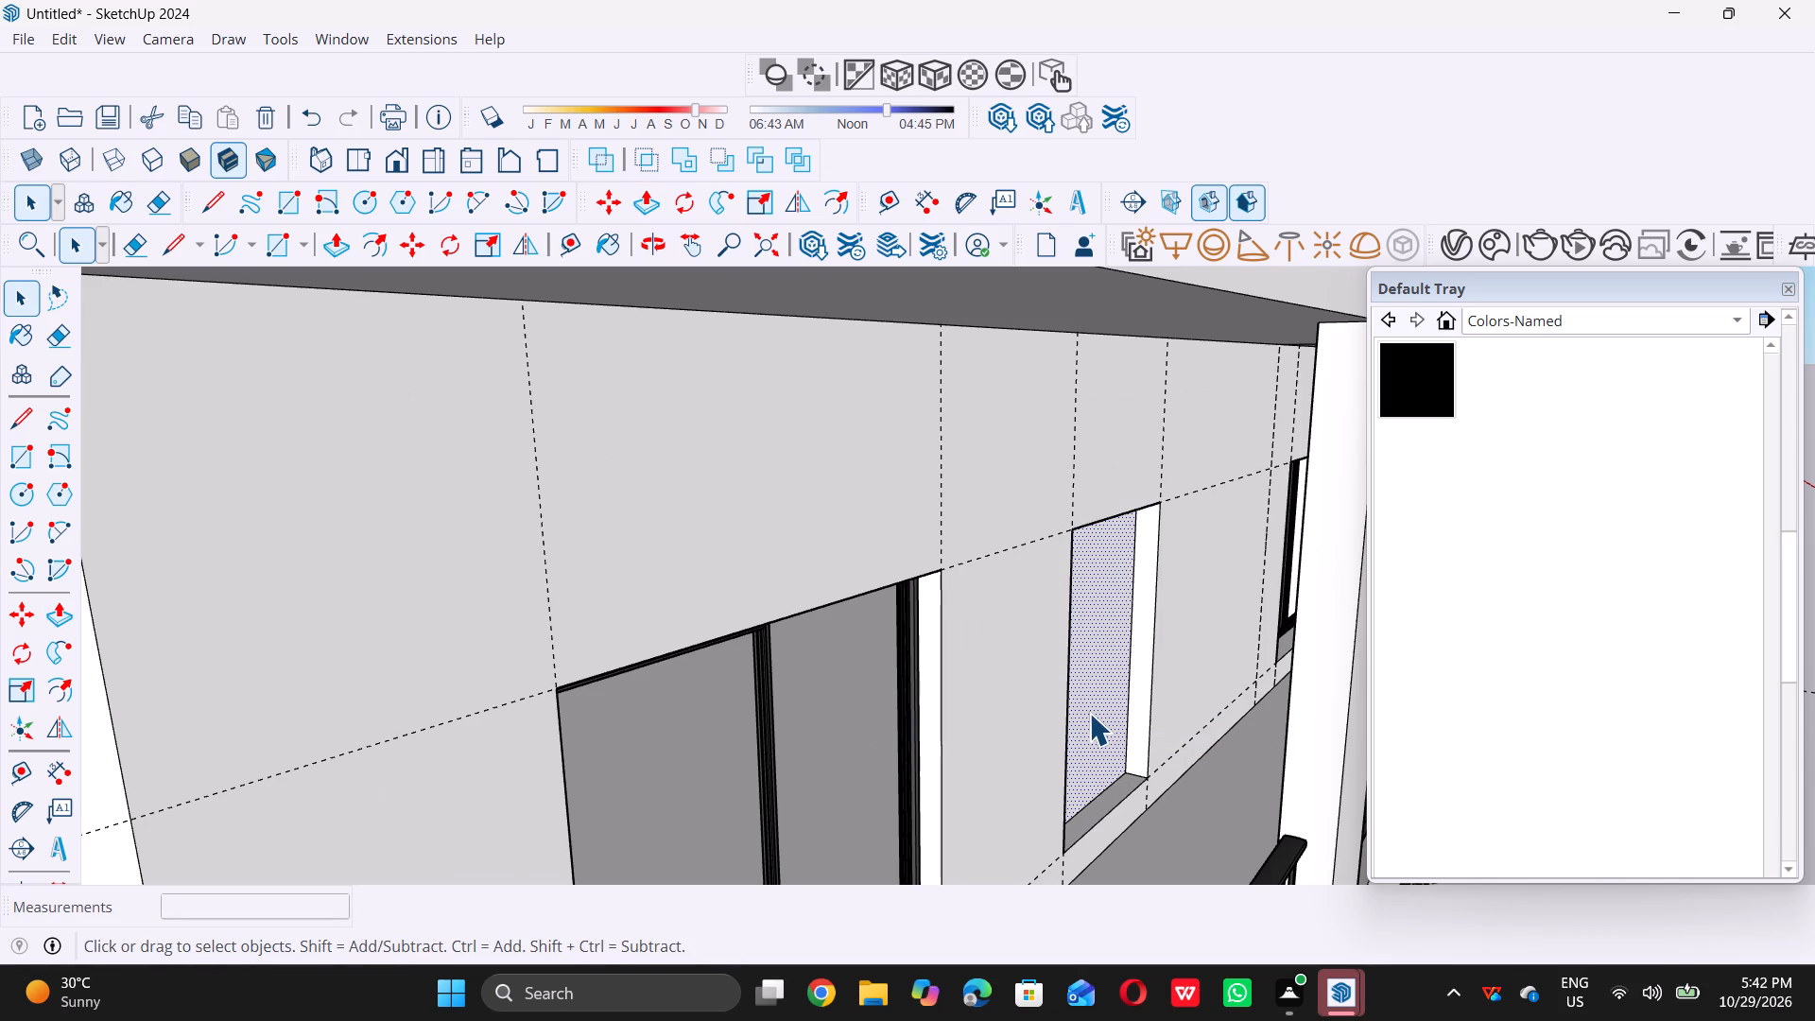
scroll(1089, 713, "up", 1)
key("p")
left_click(1089, 713)
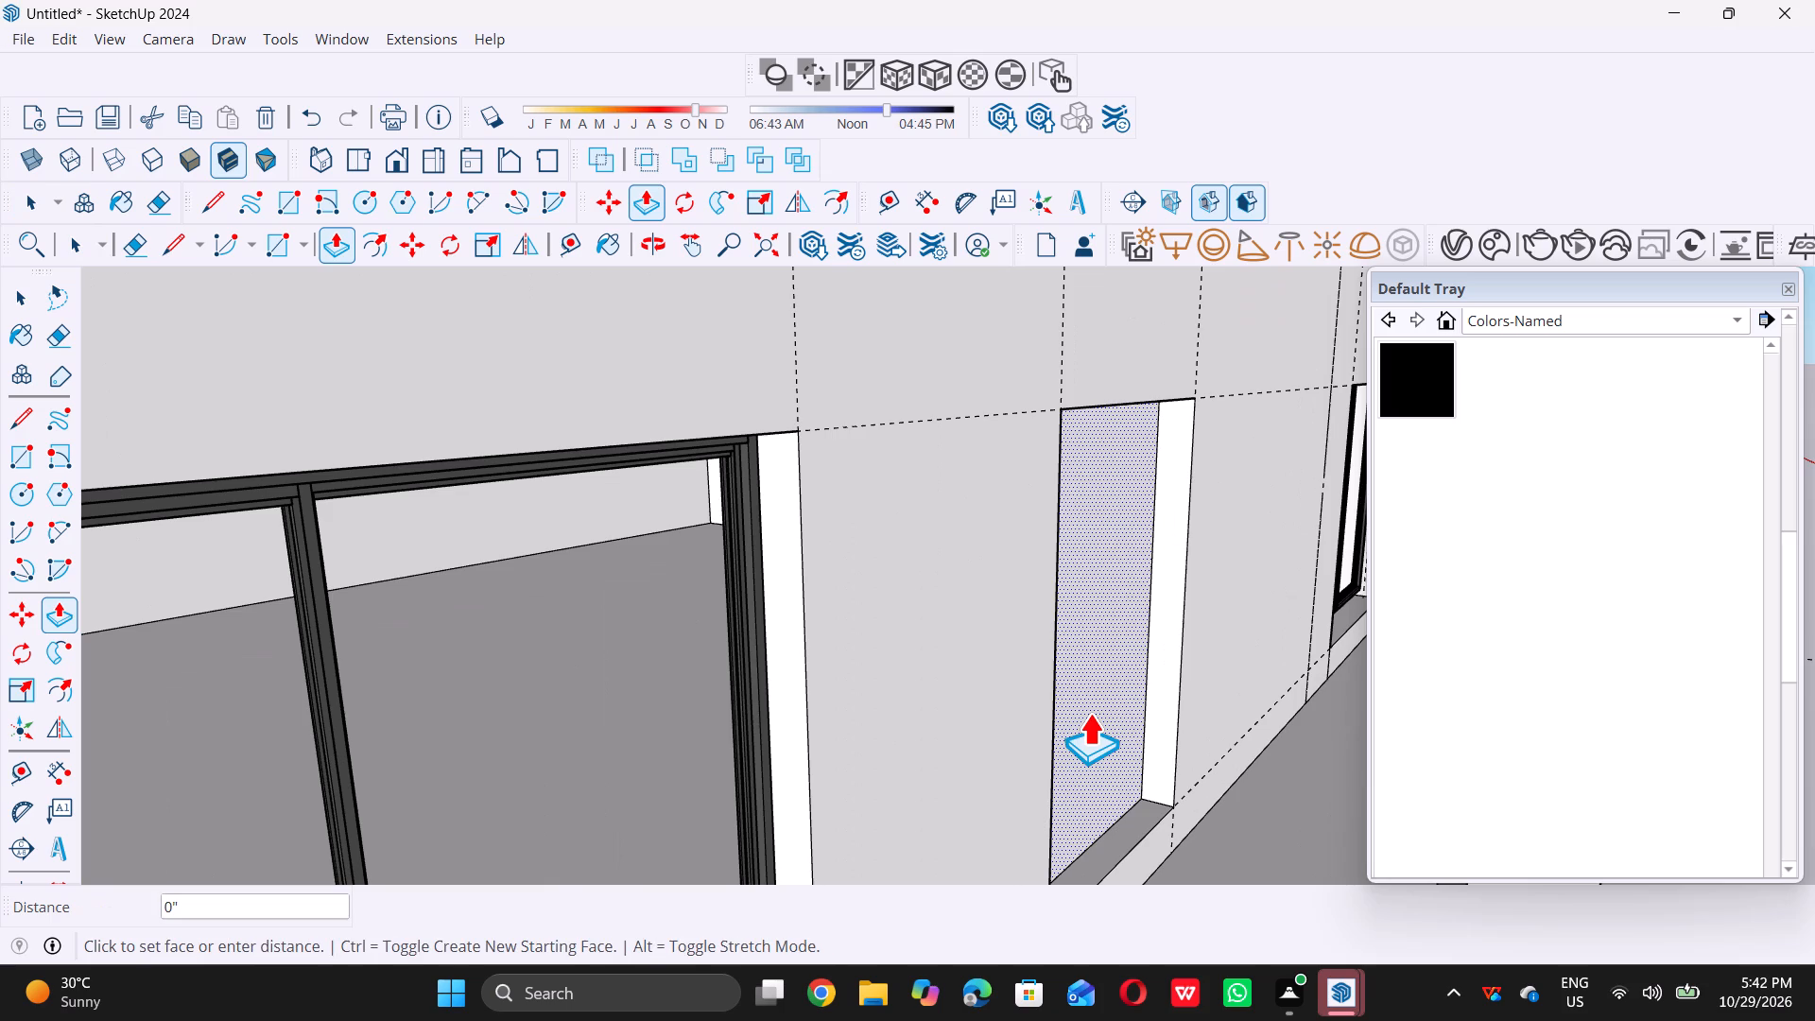
triple_click(770, 587)
left_click(770, 587)
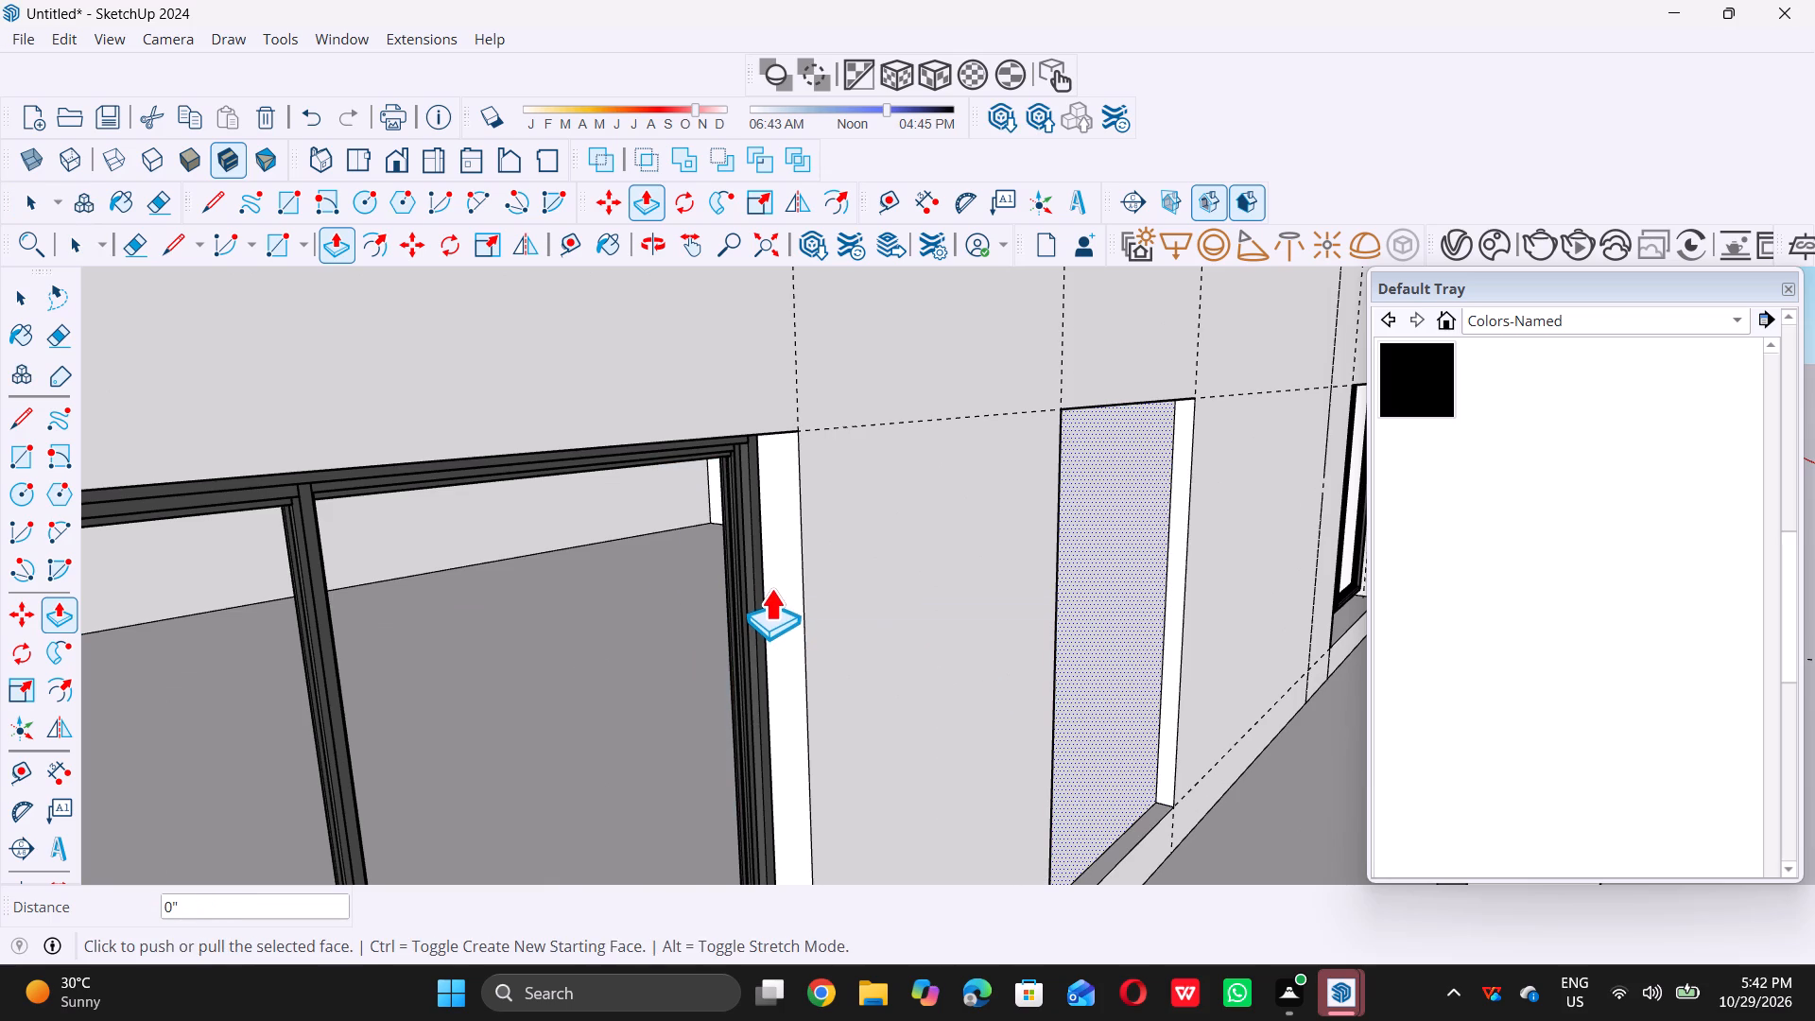
double_click(1111, 669)
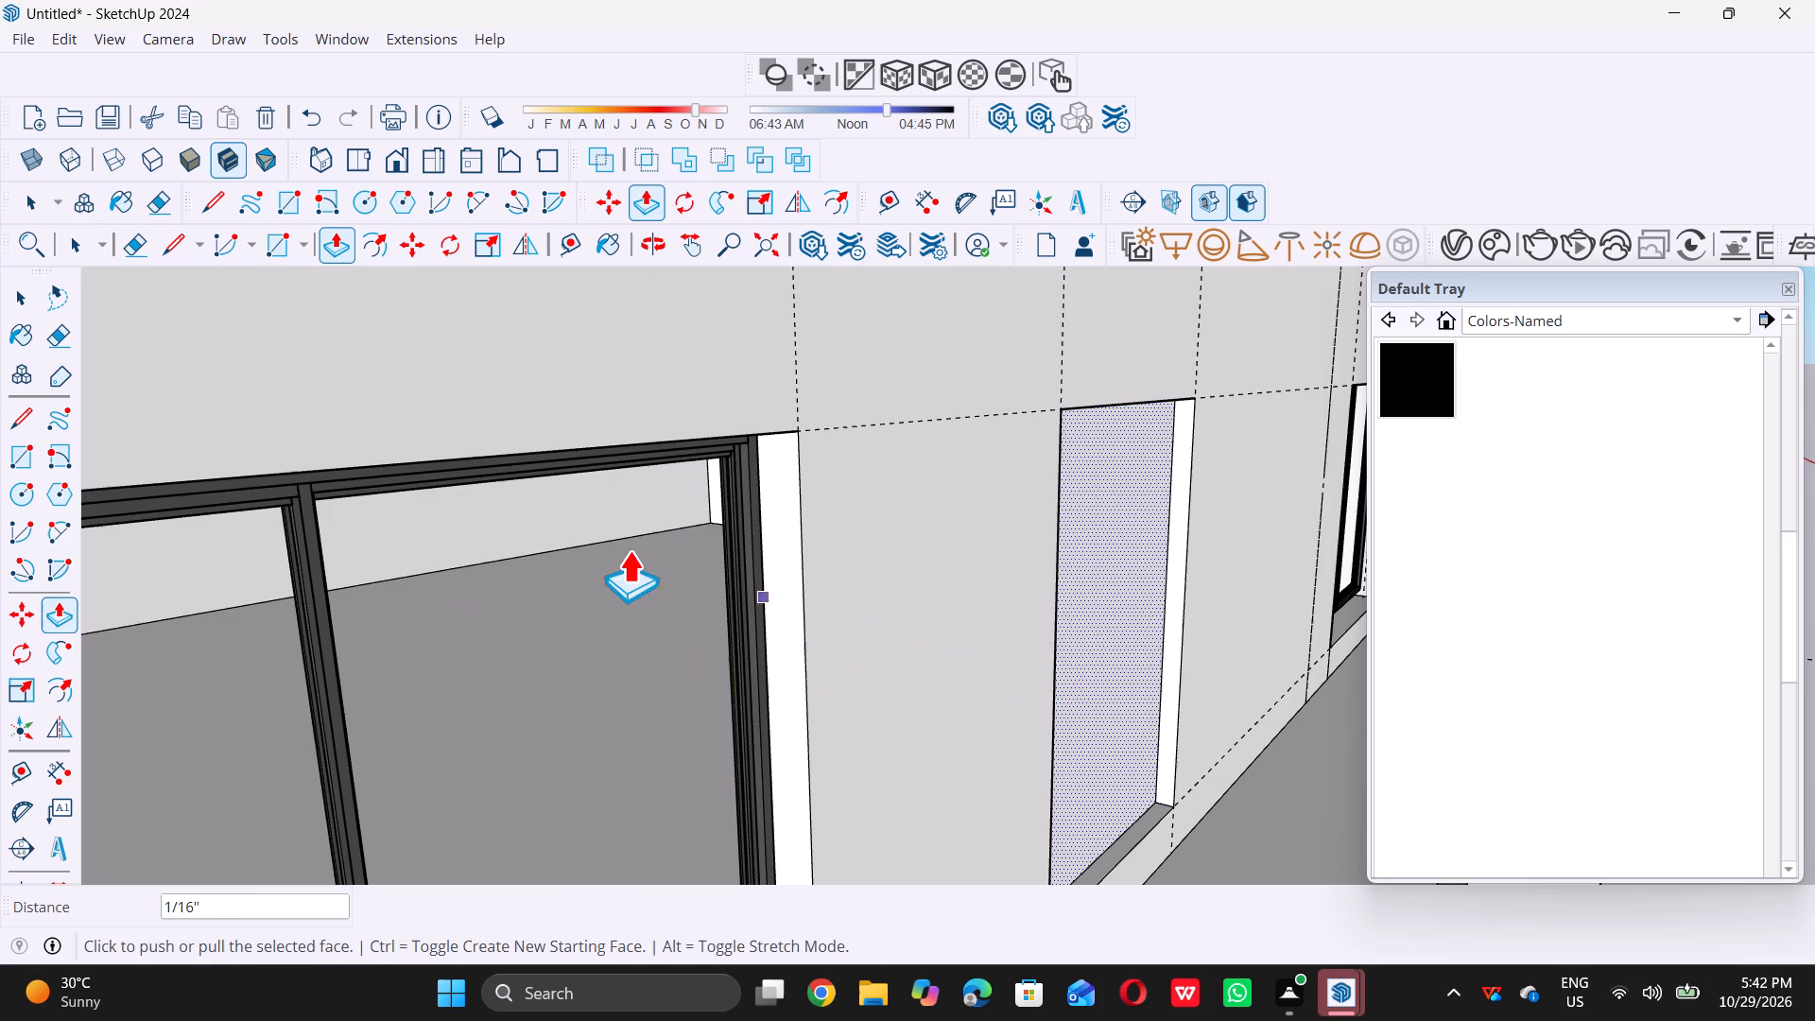
left_click(1115, 697)
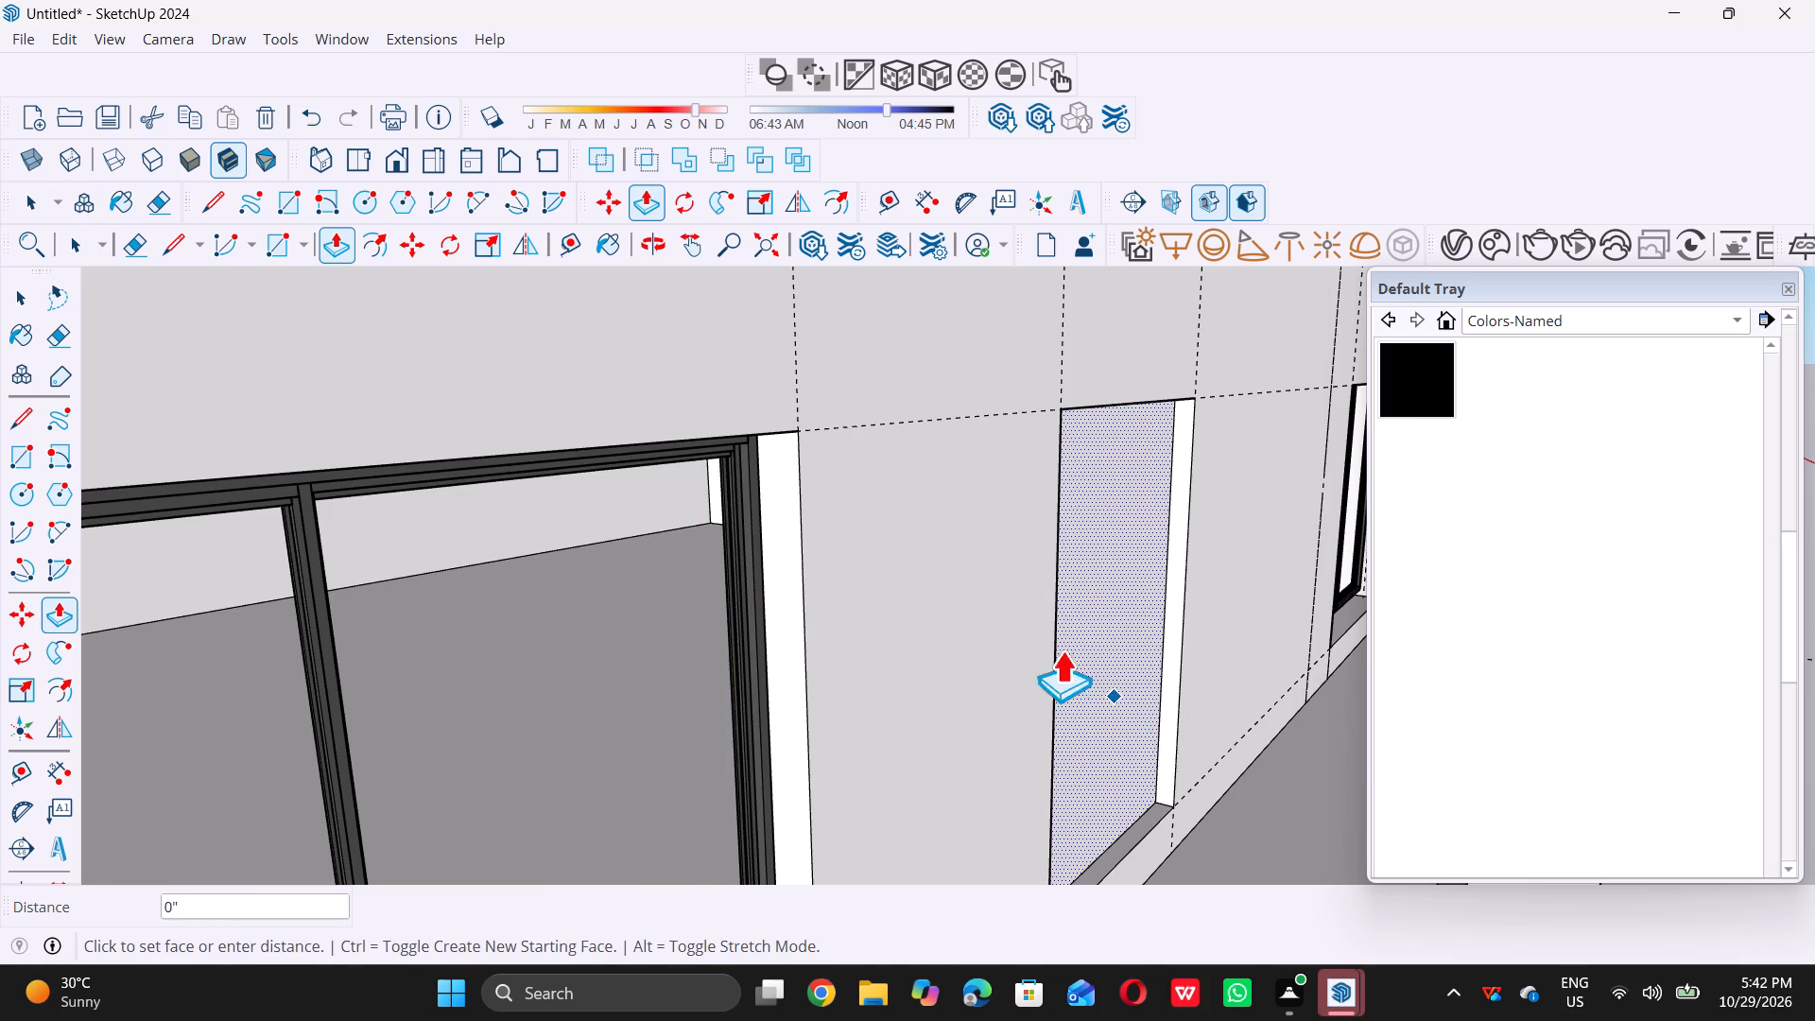
left_click(1100, 721)
key("space")
Examine the new window opening on the balcony wall and its position beside the projecting front frame.
scroll(1069, 747, "down", 9)
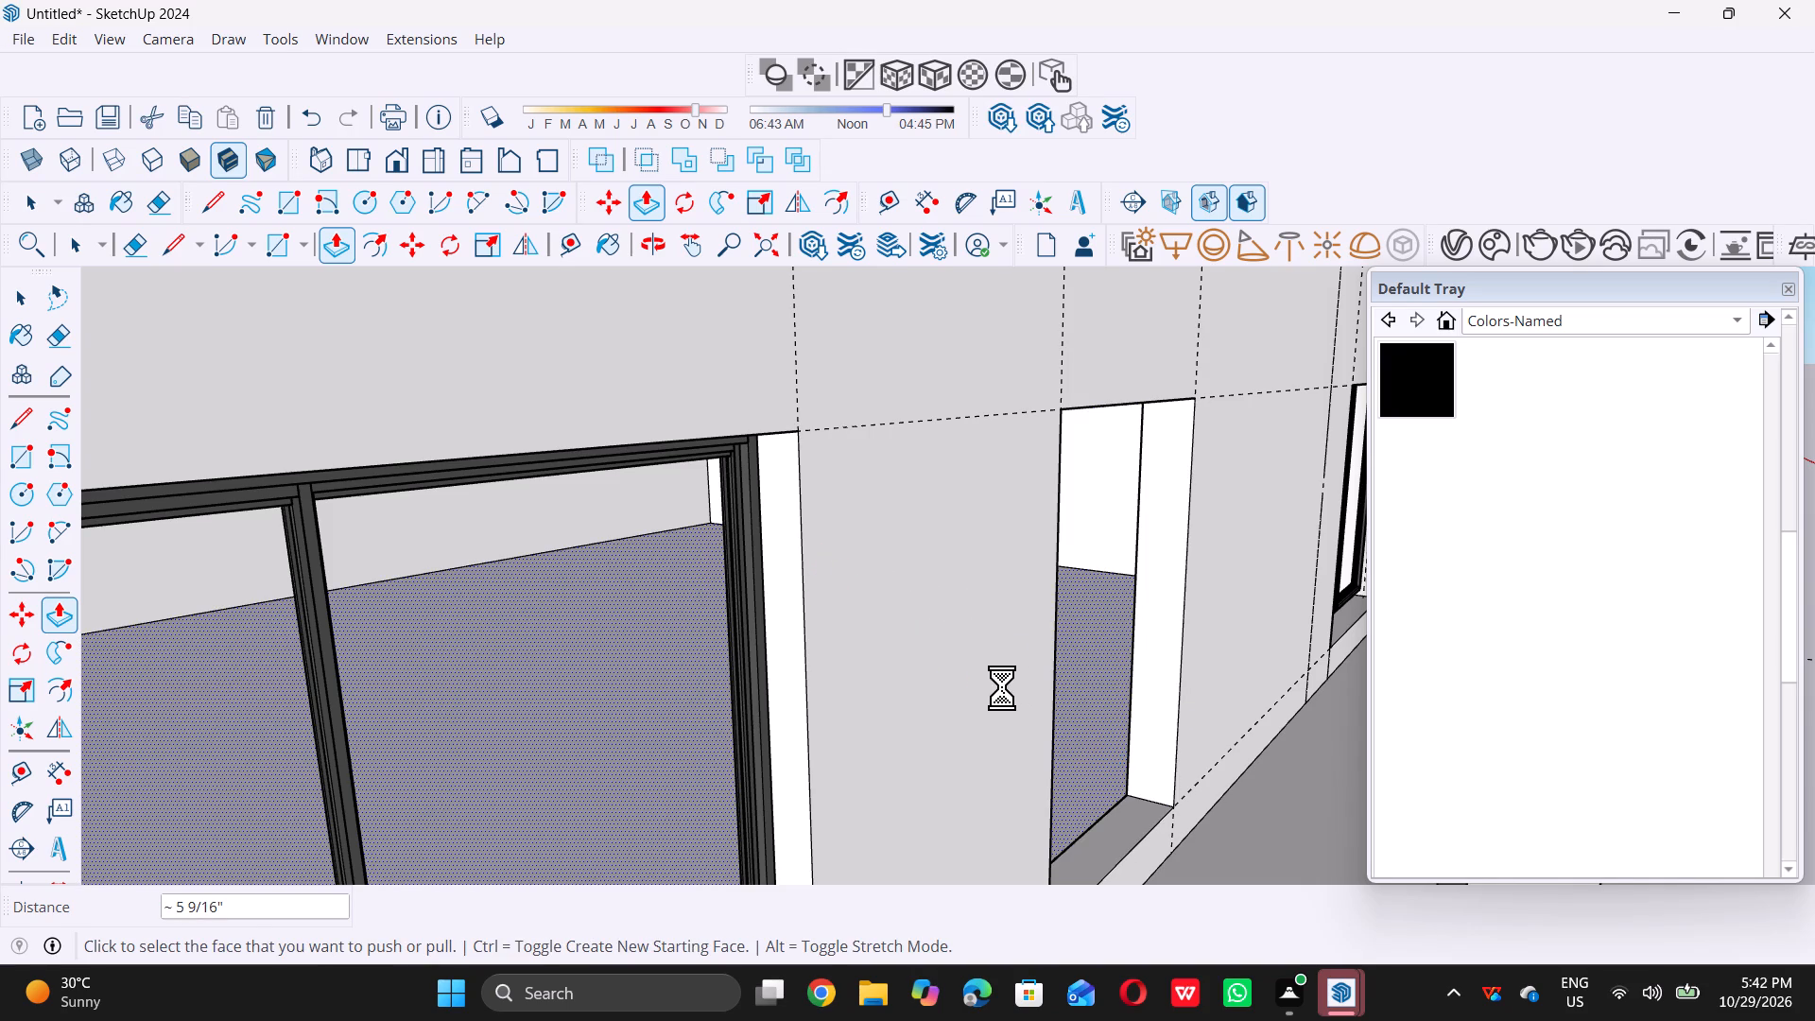
scroll(1002, 687, "down", 20)
scroll(1002, 687, "down", 14)
scroll(1043, 696, "down", 15)
middle_click_drag(1073, 703, 941, 699)
scroll(989, 681, "up", 2)
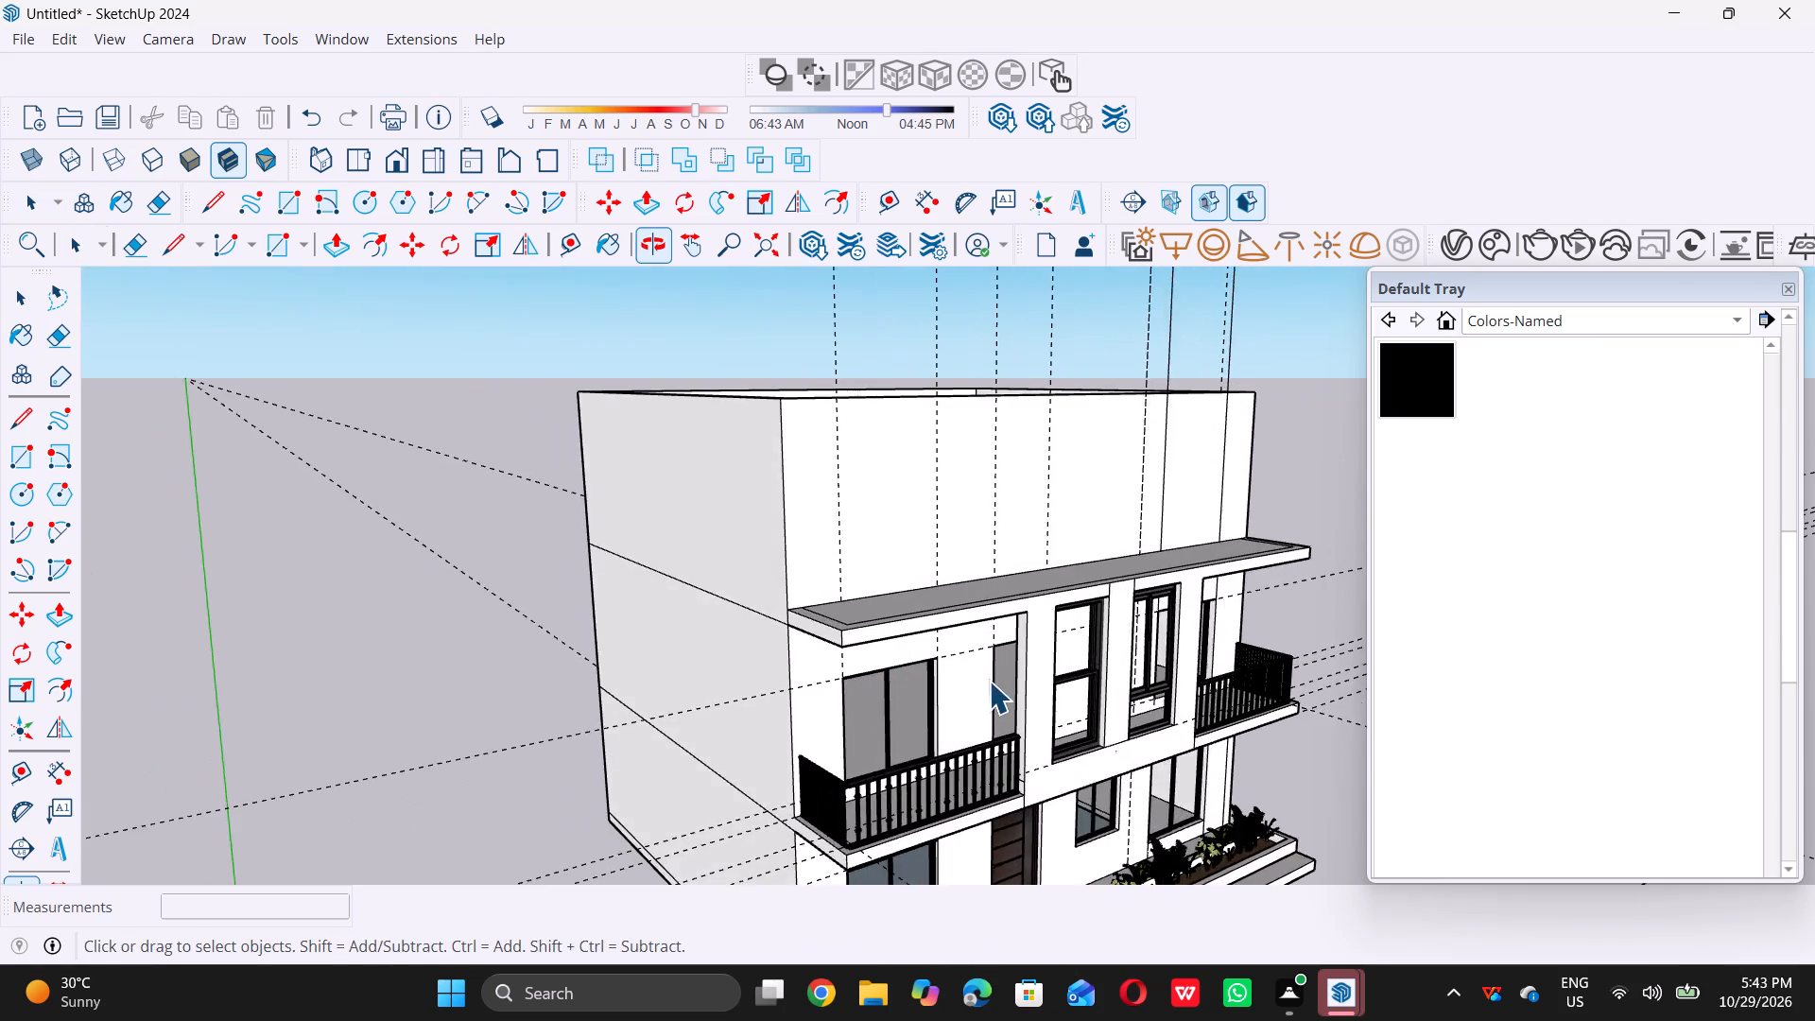
scroll(989, 681, "up", 3)
middle_click_drag(1101, 706, 1066, 728)
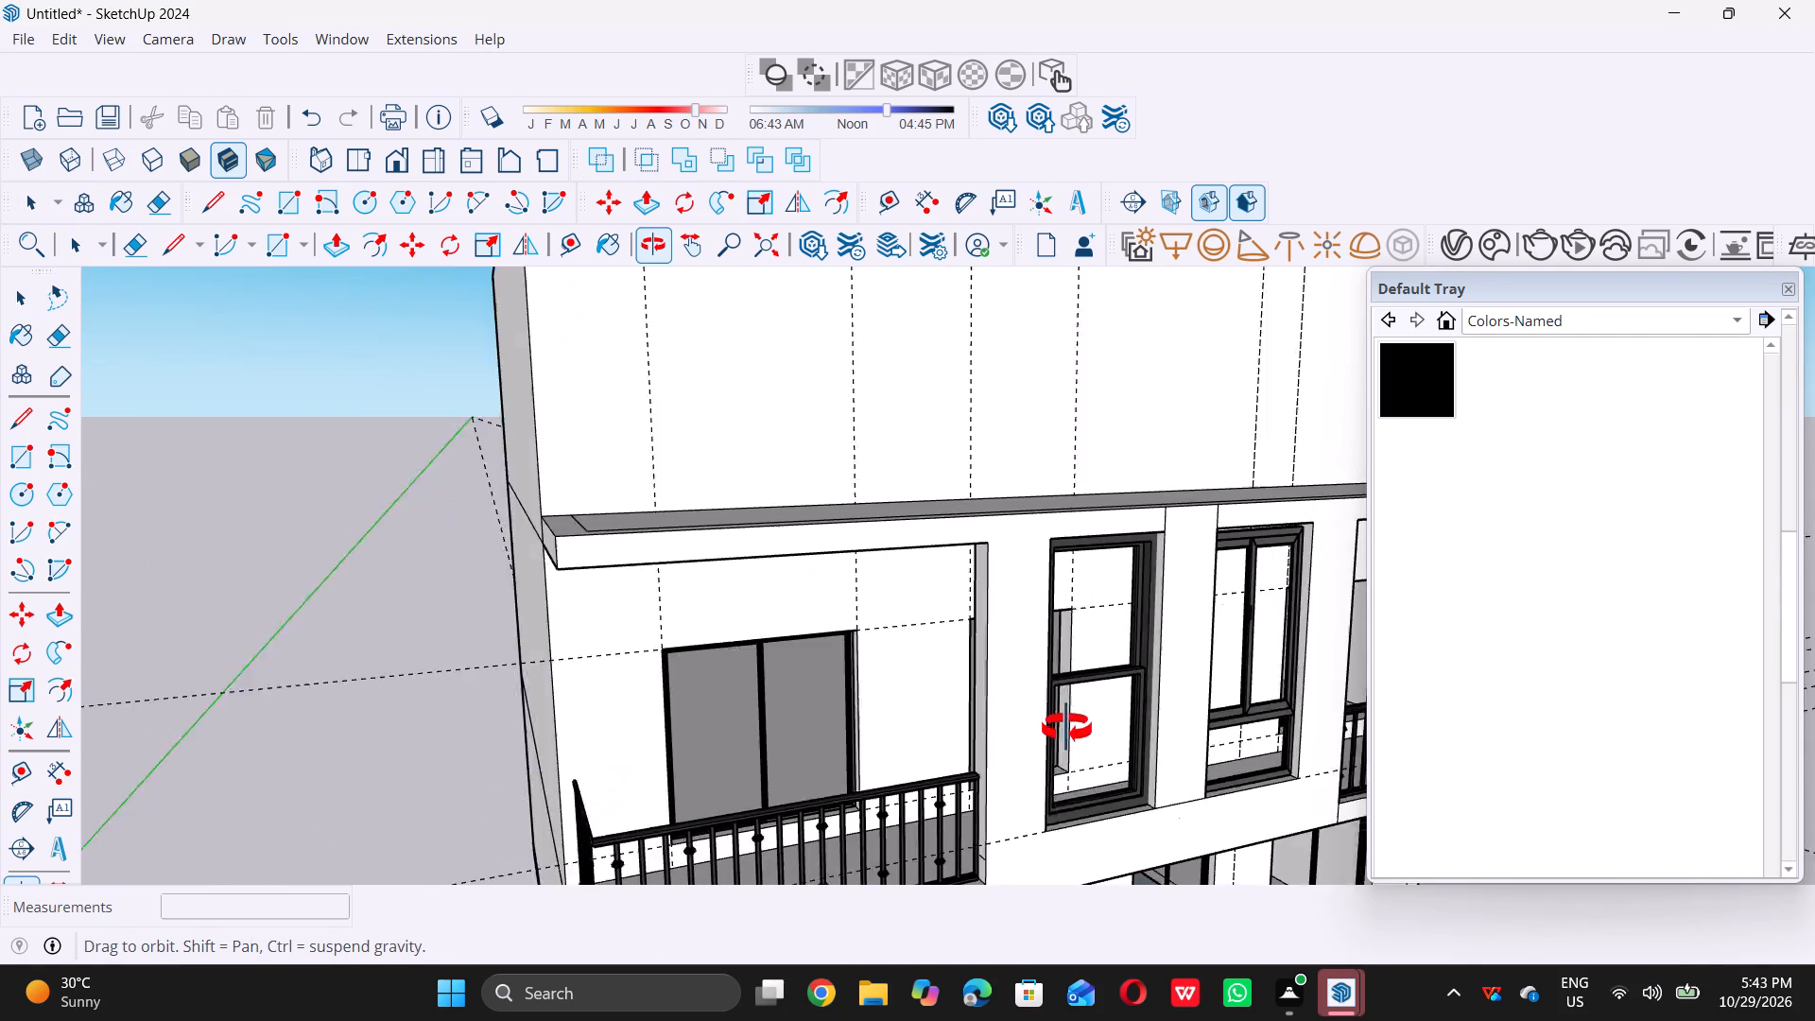
middle_click_drag(1066, 728, 1124, 737)
scroll(980, 701, "up", 9)
scroll(1006, 690, "down", 4)
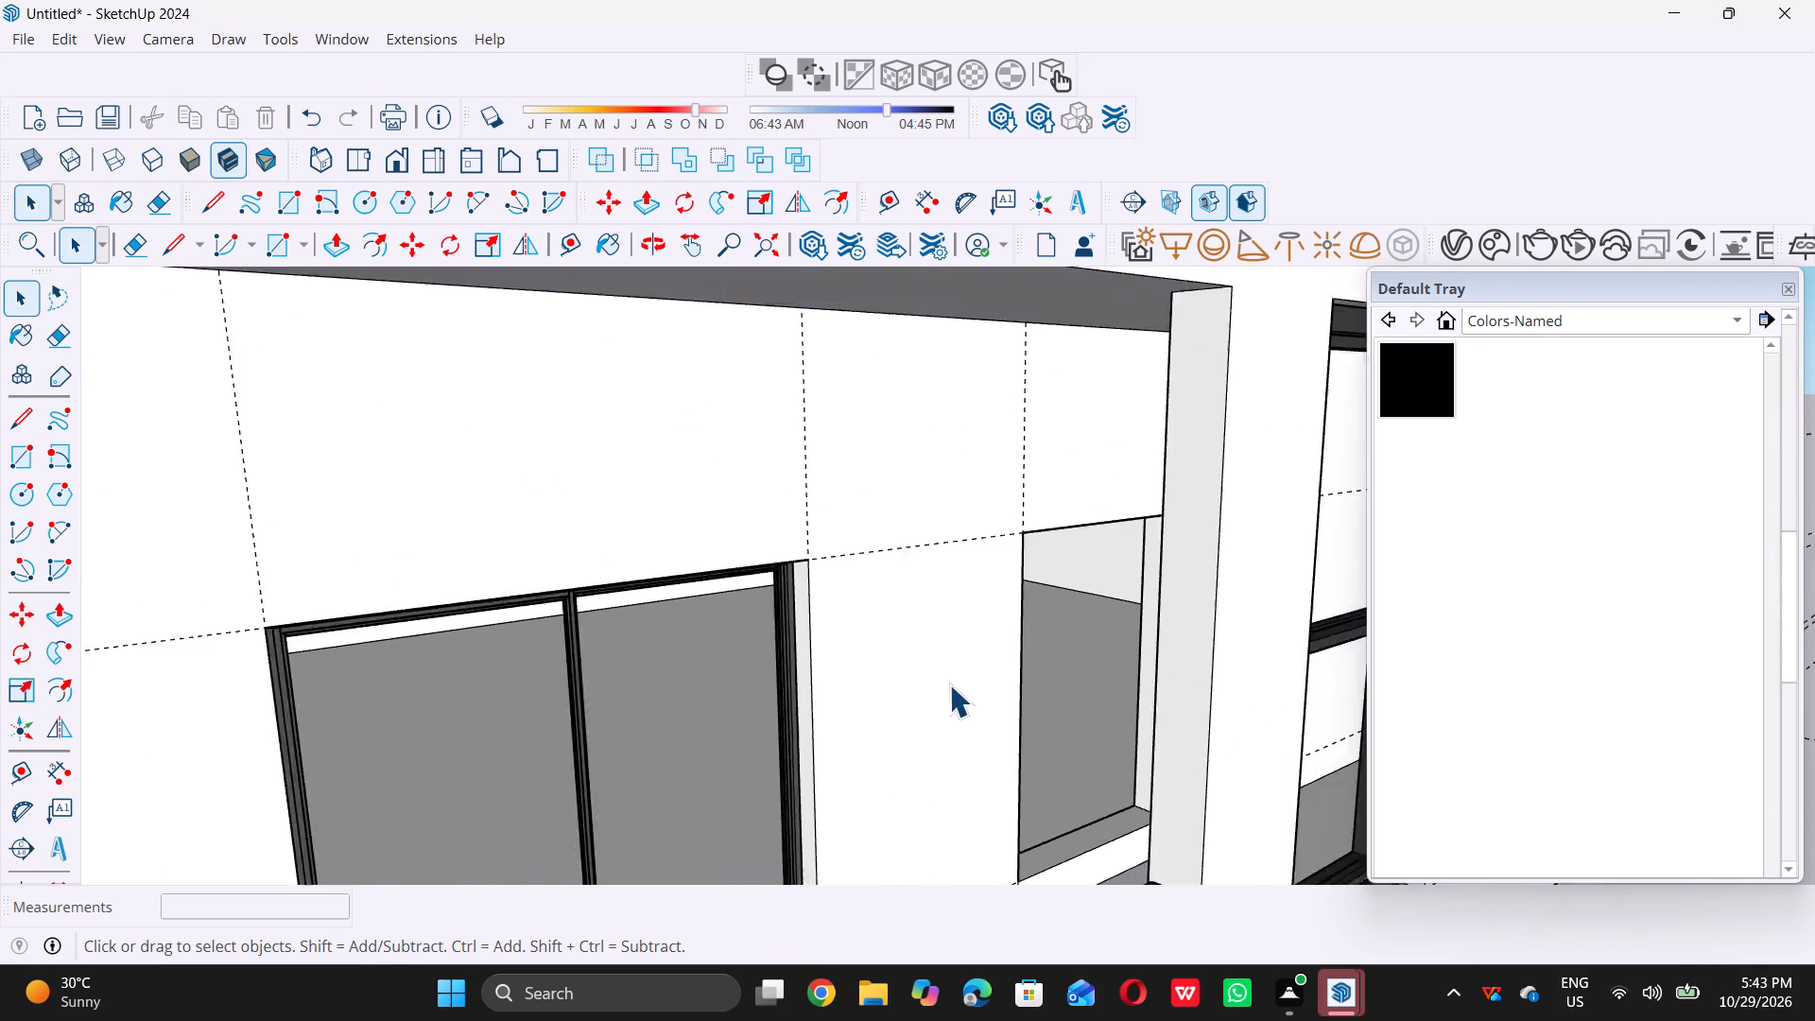
scroll(949, 684, "down", 19)
Examine the front facade and the ground-floor entrance door, including the lower corner of its frame.
middle_click_drag(1071, 728, 825, 668)
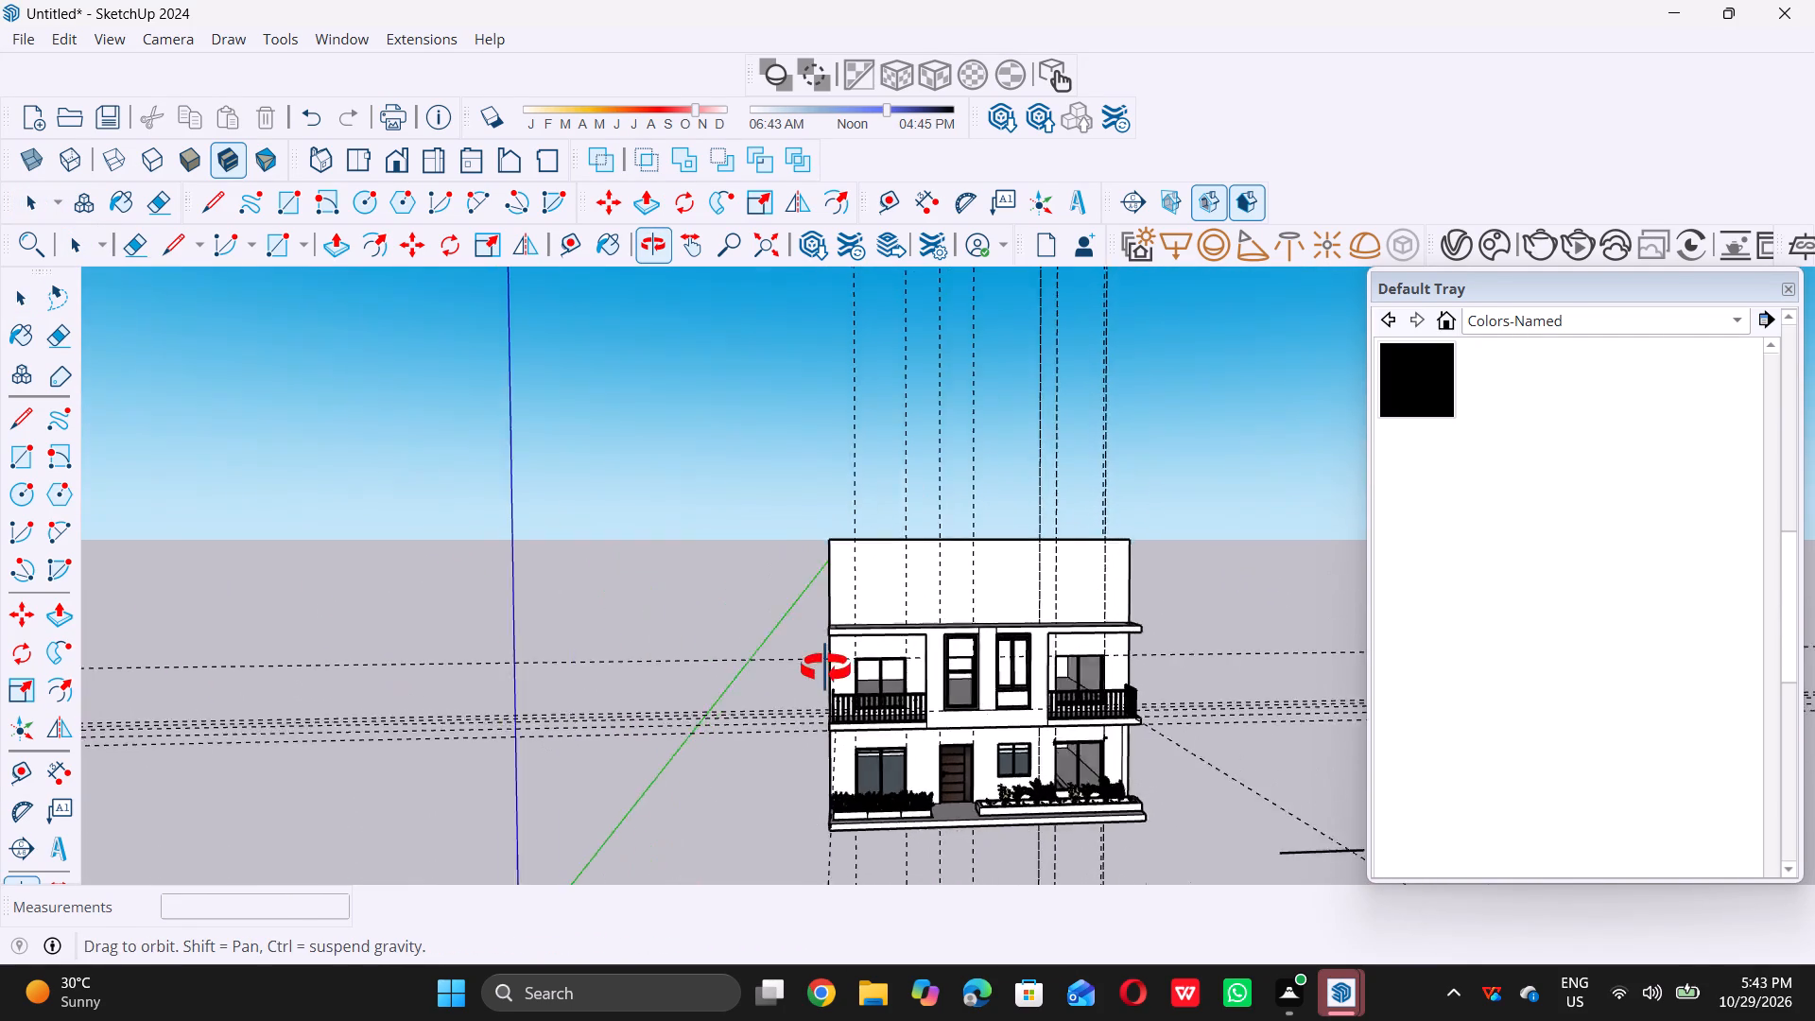
middle_click_drag(825, 668, 809, 670)
scroll(967, 766, "up", 12)
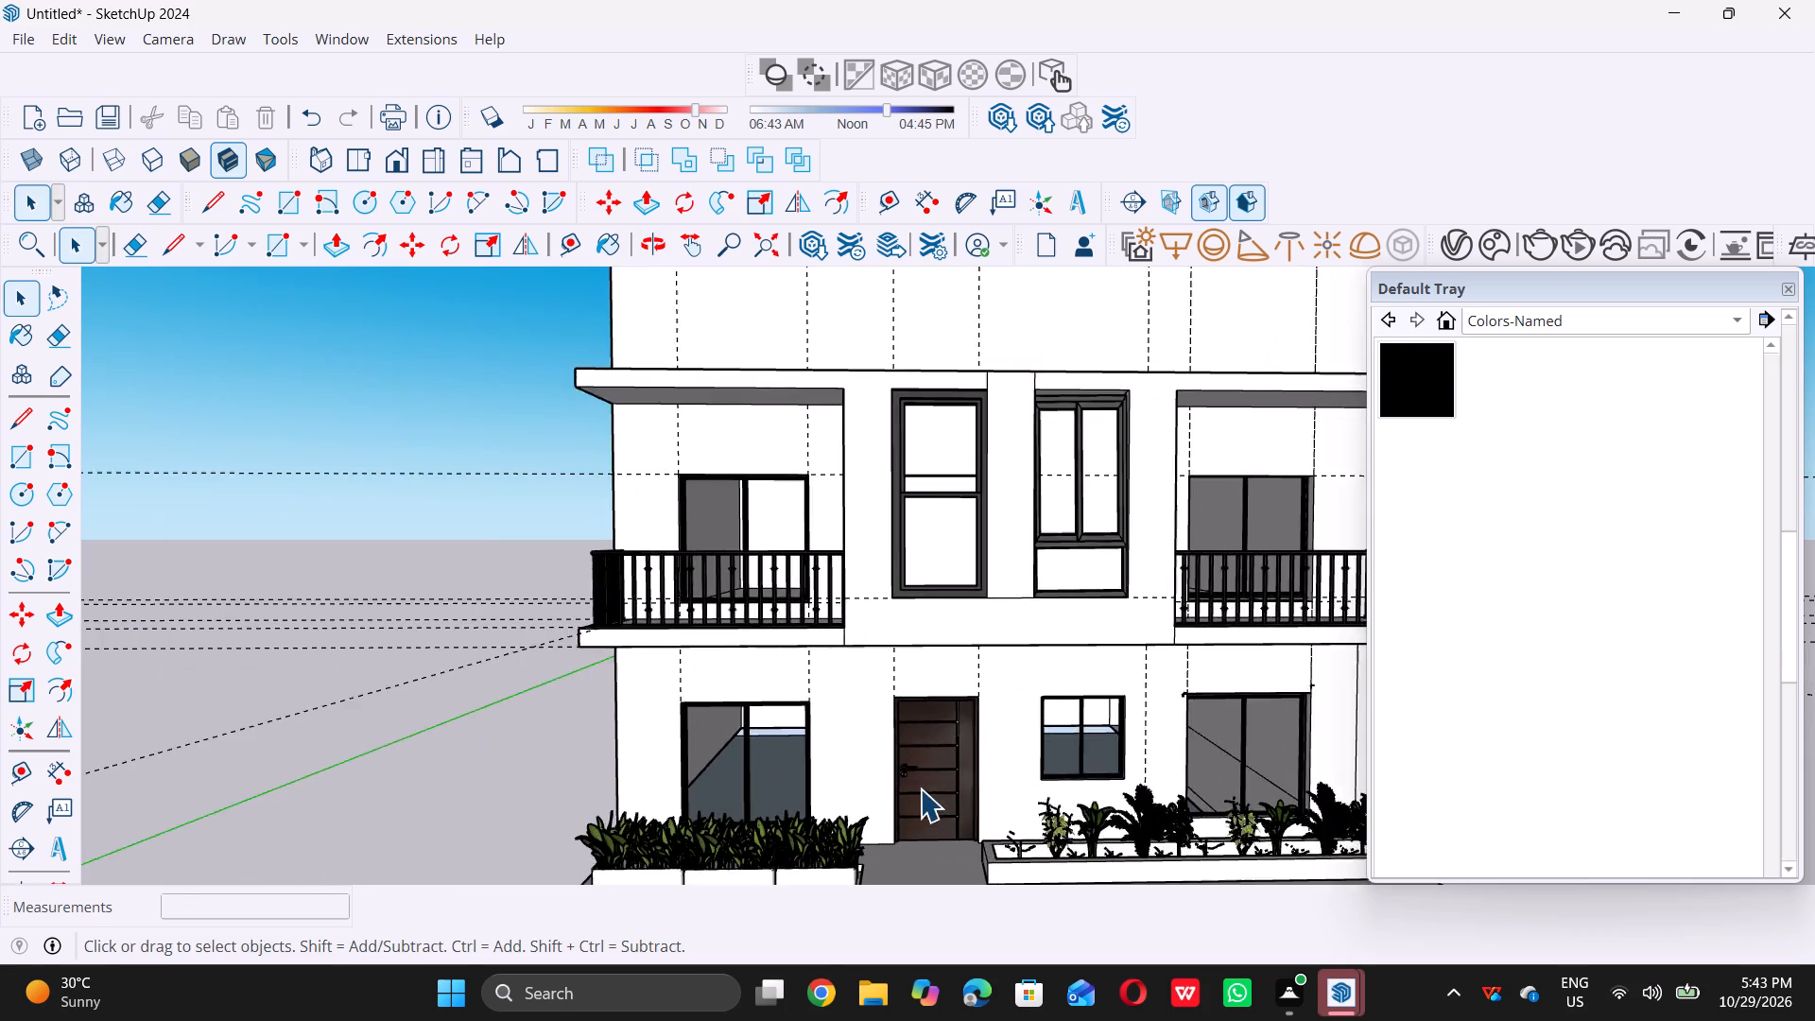
scroll(920, 788, "up", 11)
scroll(923, 744, "down", 11)
scroll(938, 636, "down", 1)
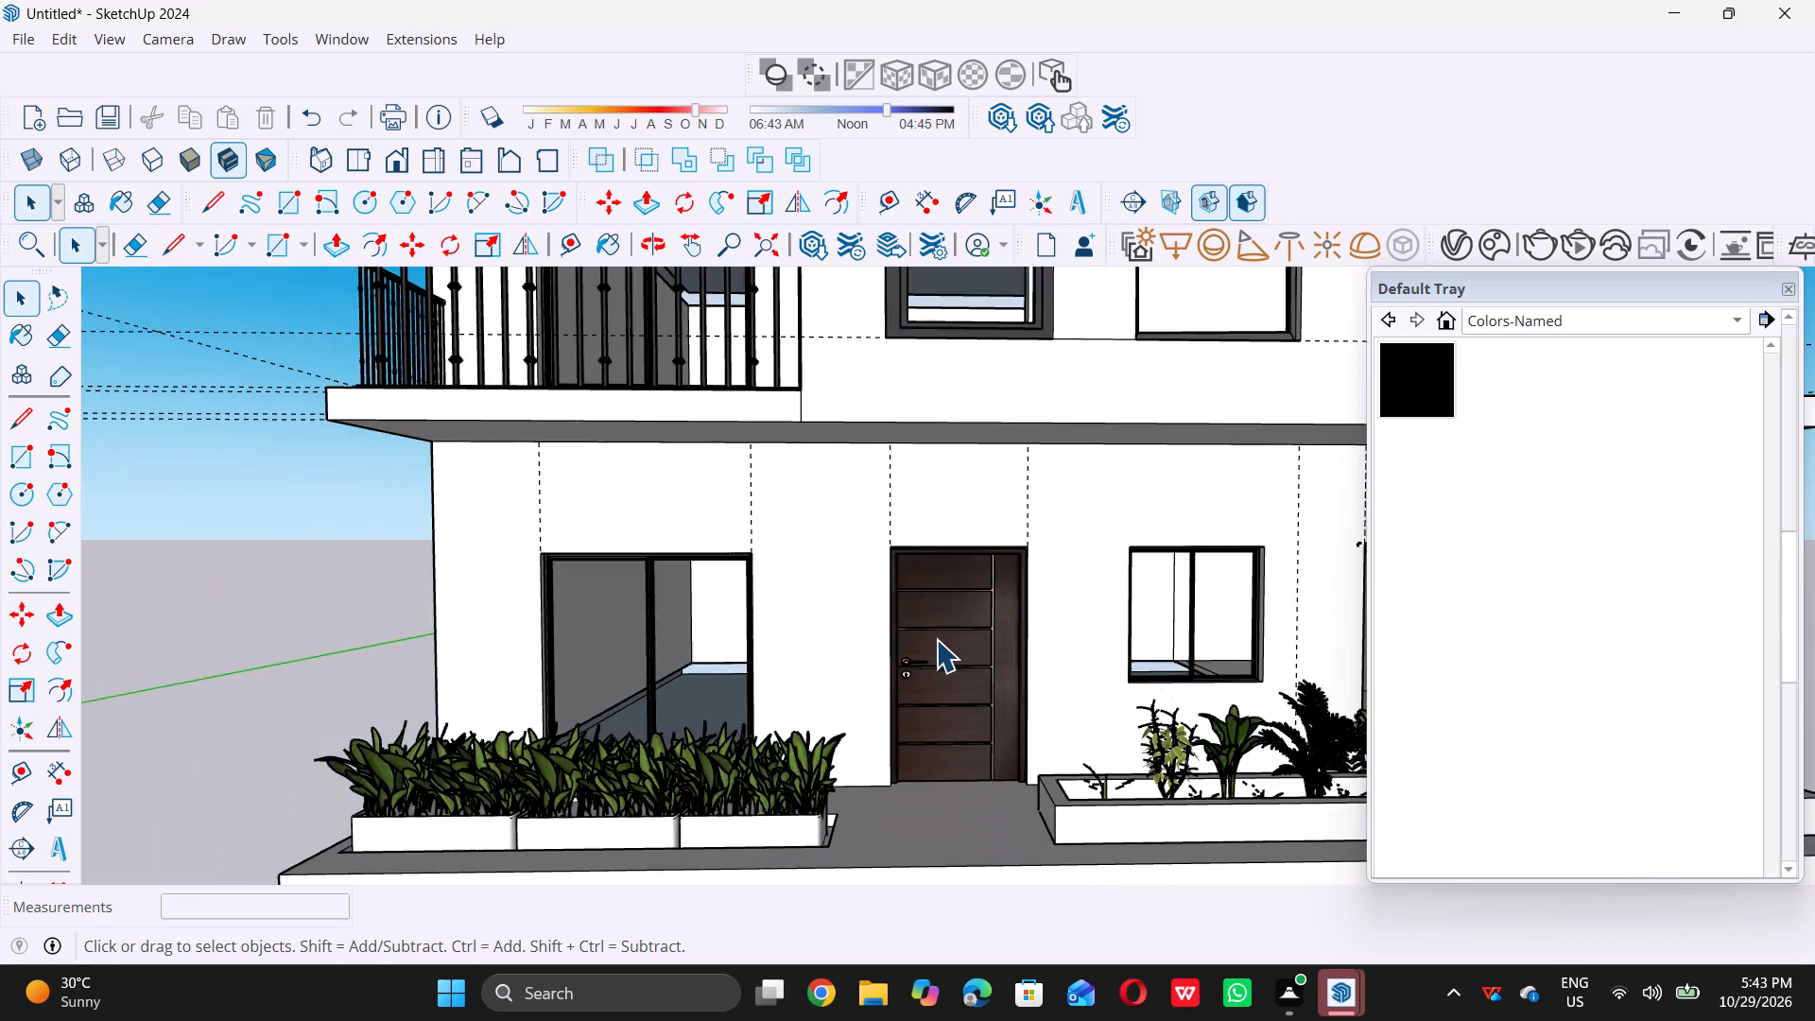
scroll(936, 639, "down", 1)
middle_click_drag(934, 644, 952, 674)
scroll(929, 707, "up", 3)
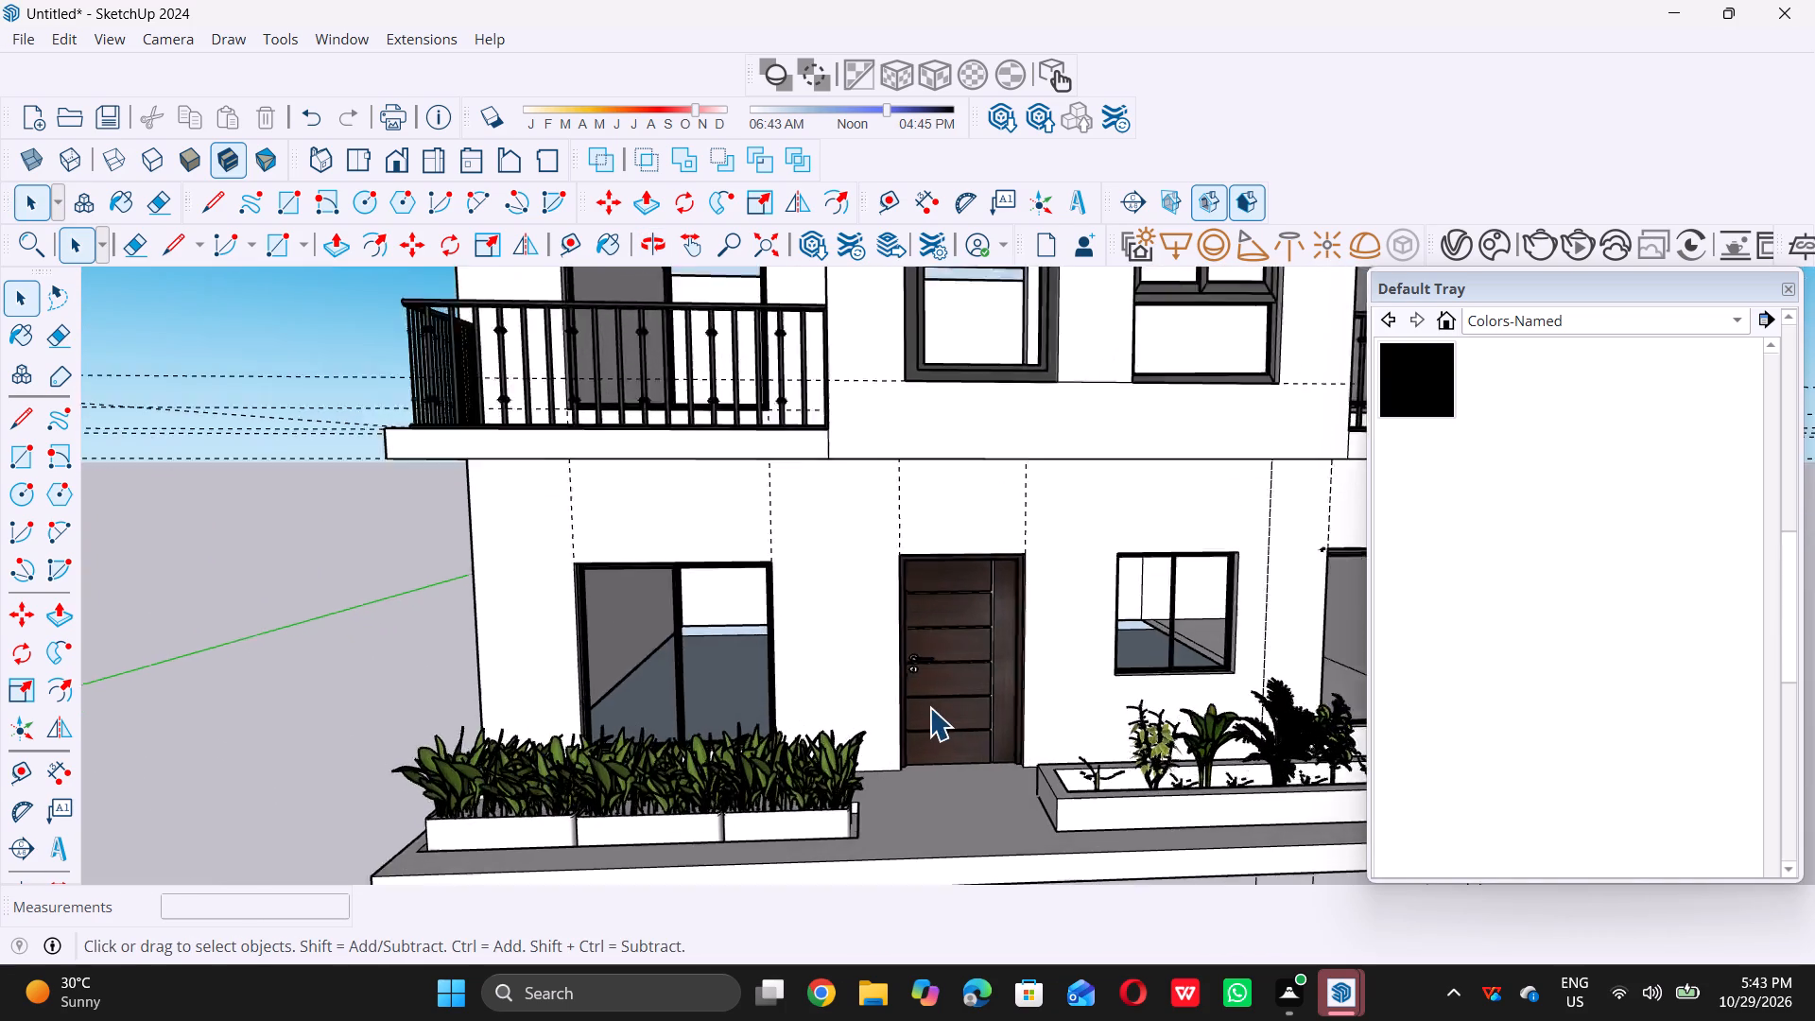
scroll(929, 707, "up", 6)
middle_click_drag(952, 755, 869, 779)
scroll(885, 785, "up", 18)
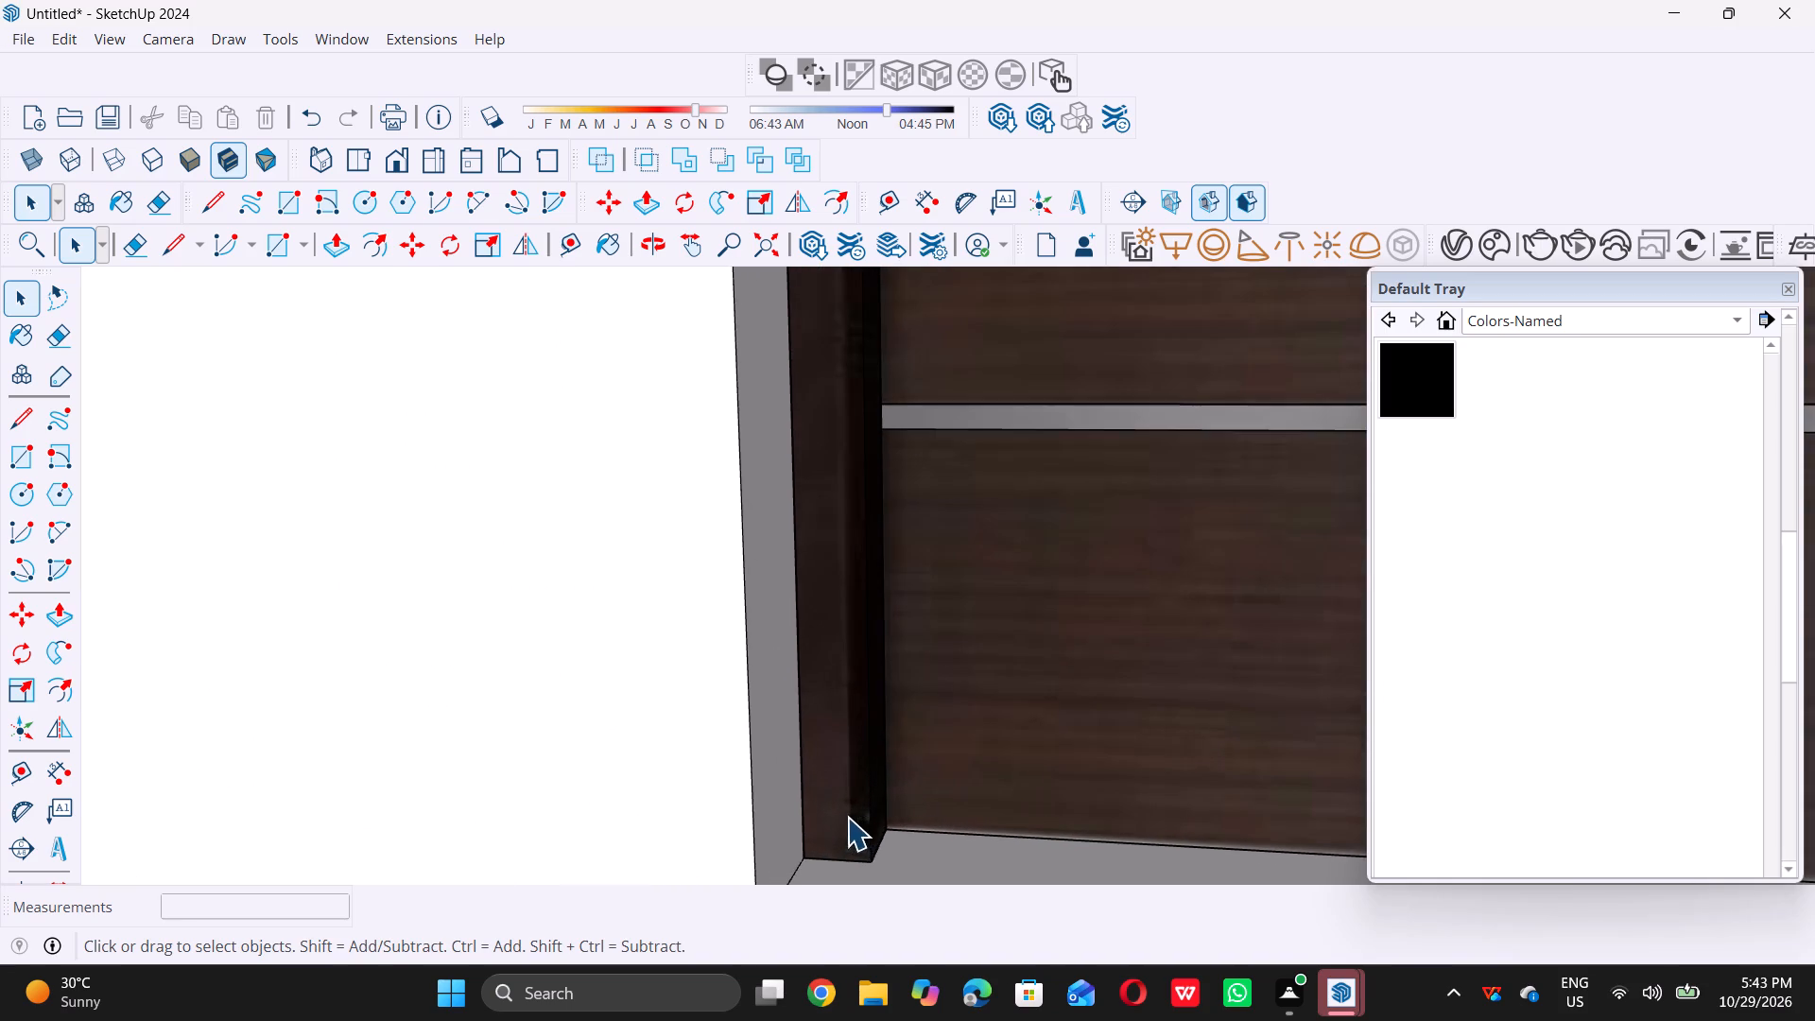
scroll(860, 802, "down", 20)
scroll(860, 802, "down", 6)
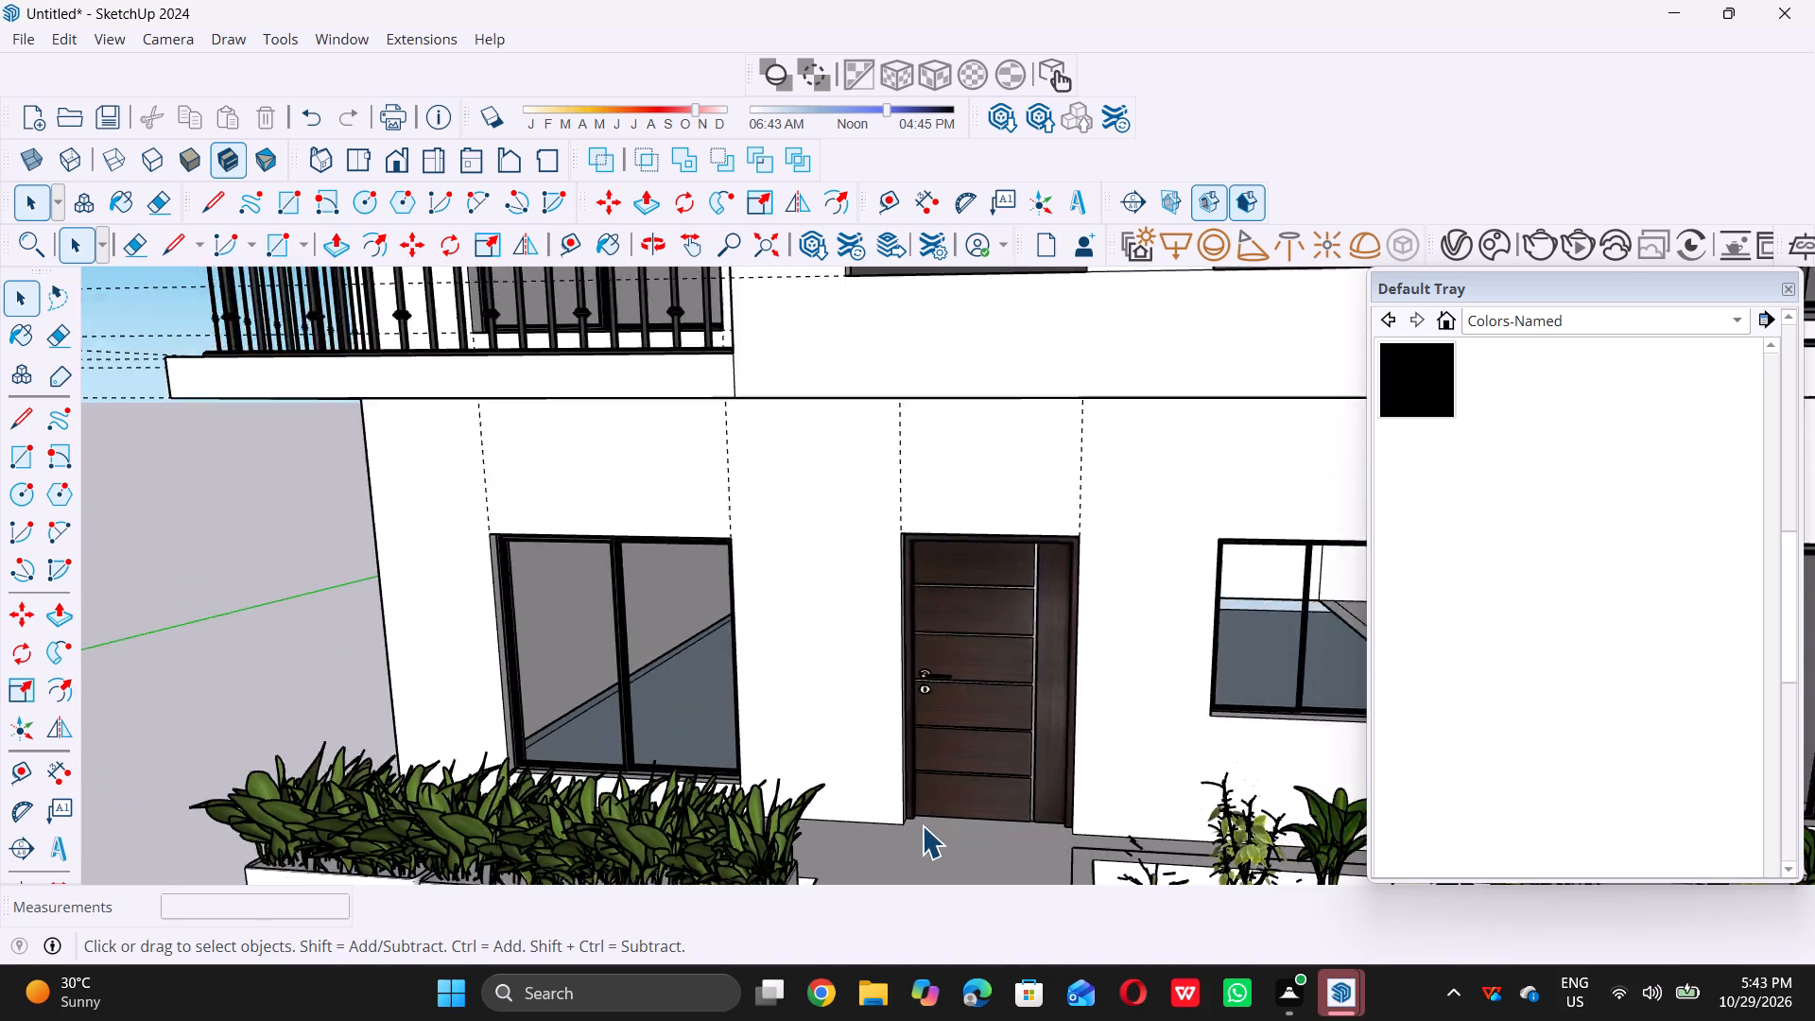
scroll(922, 825, "down", 7)
middle_click_drag(984, 662, 964, 751)
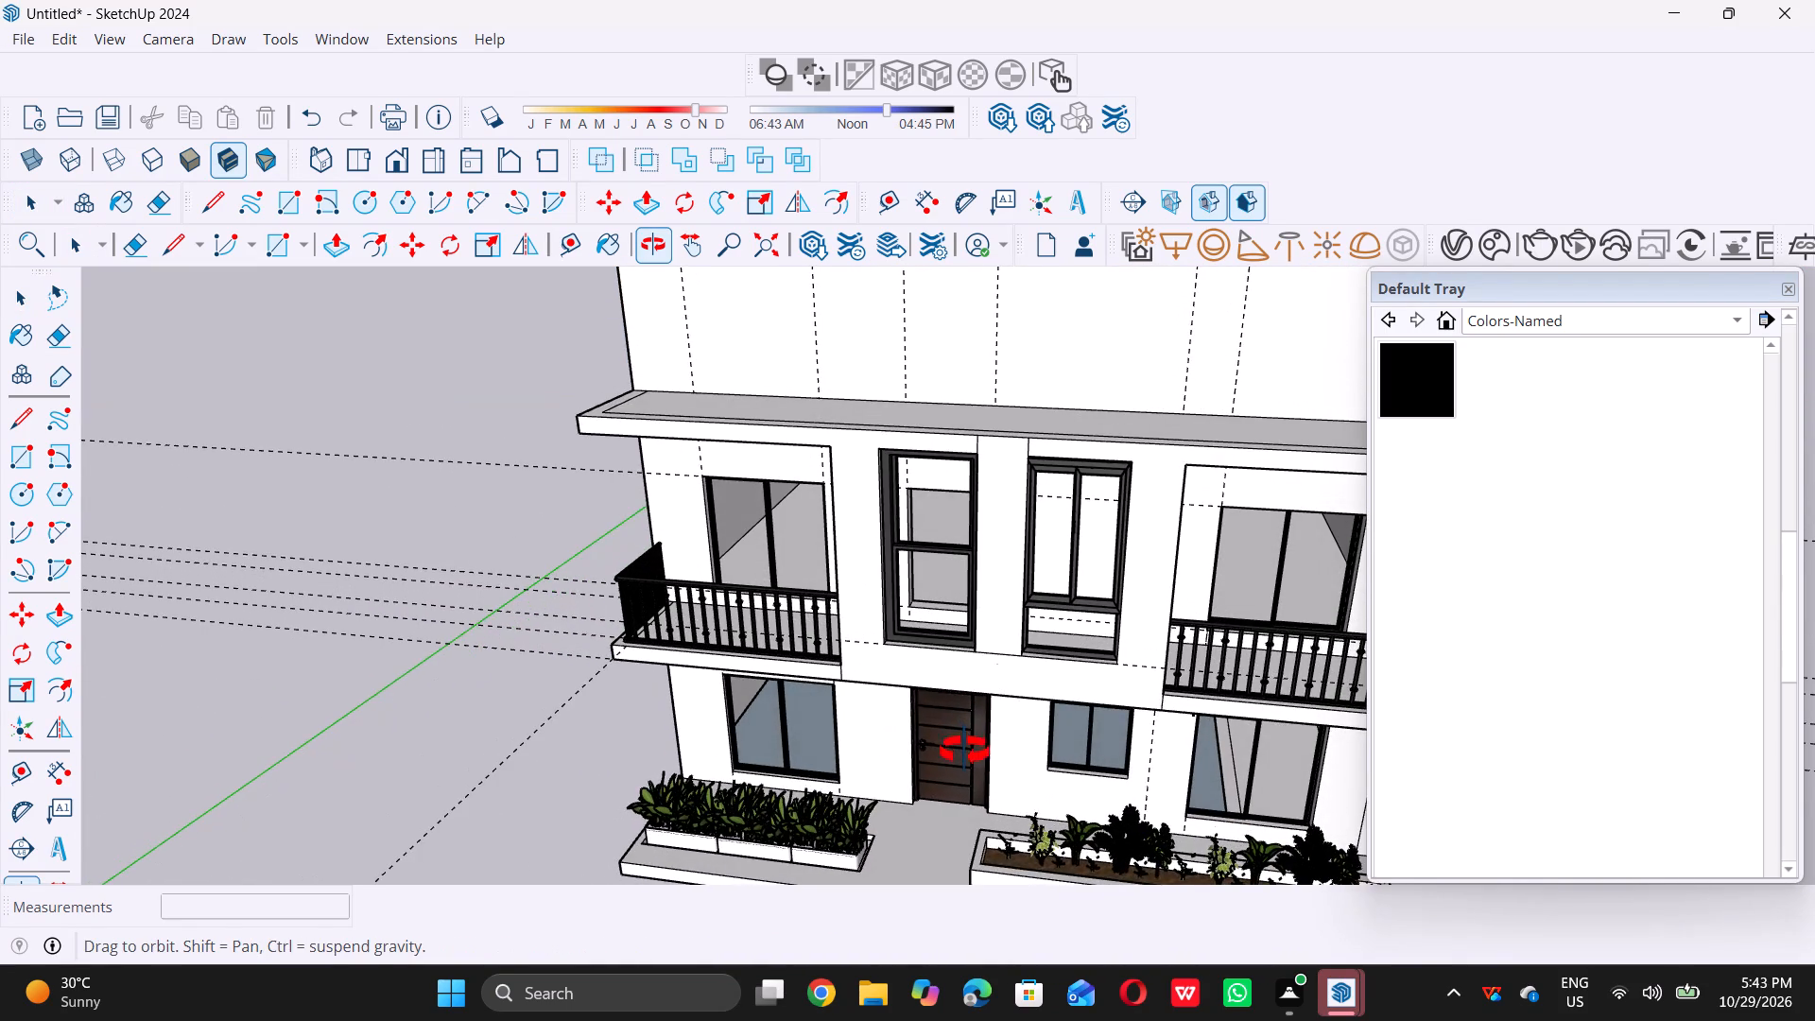
middle_click_drag(964, 751, 1061, 579)
middle_click_drag(965, 763, 938, 735)
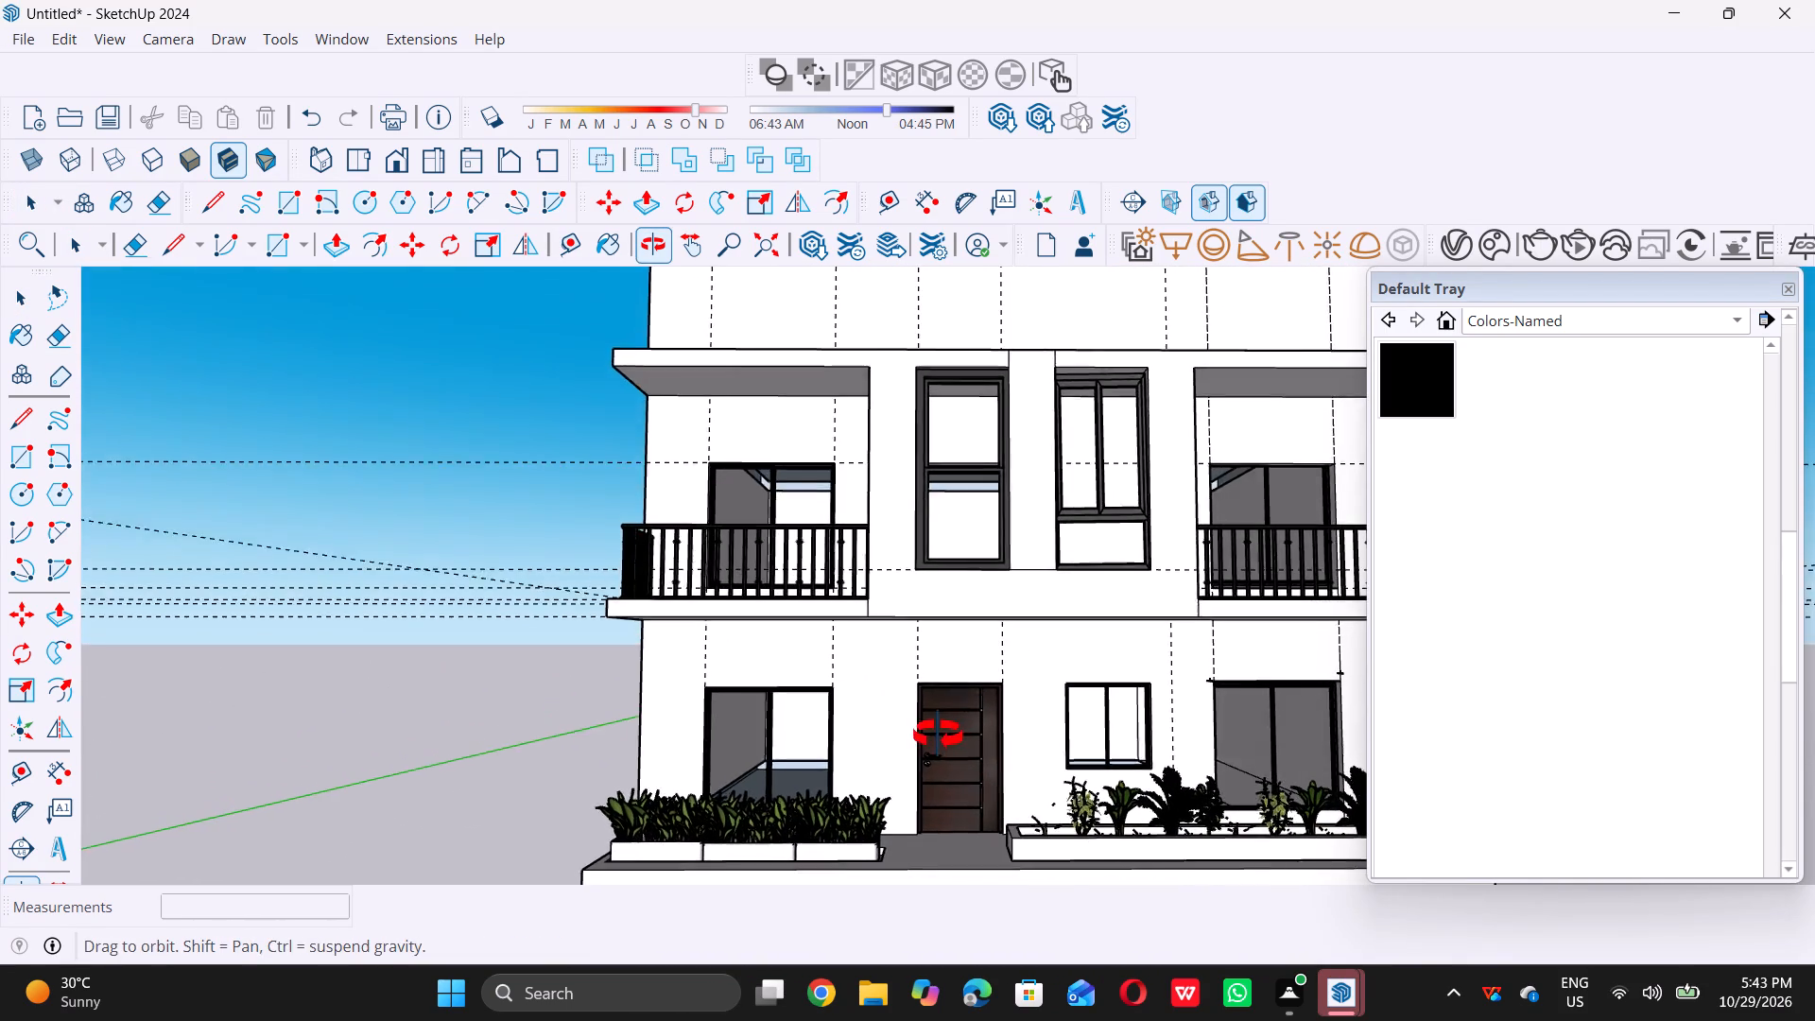
middle_click_drag(938, 735, 936, 735)
scroll(955, 789, "up", 9)
scroll(899, 855, "up", 5)
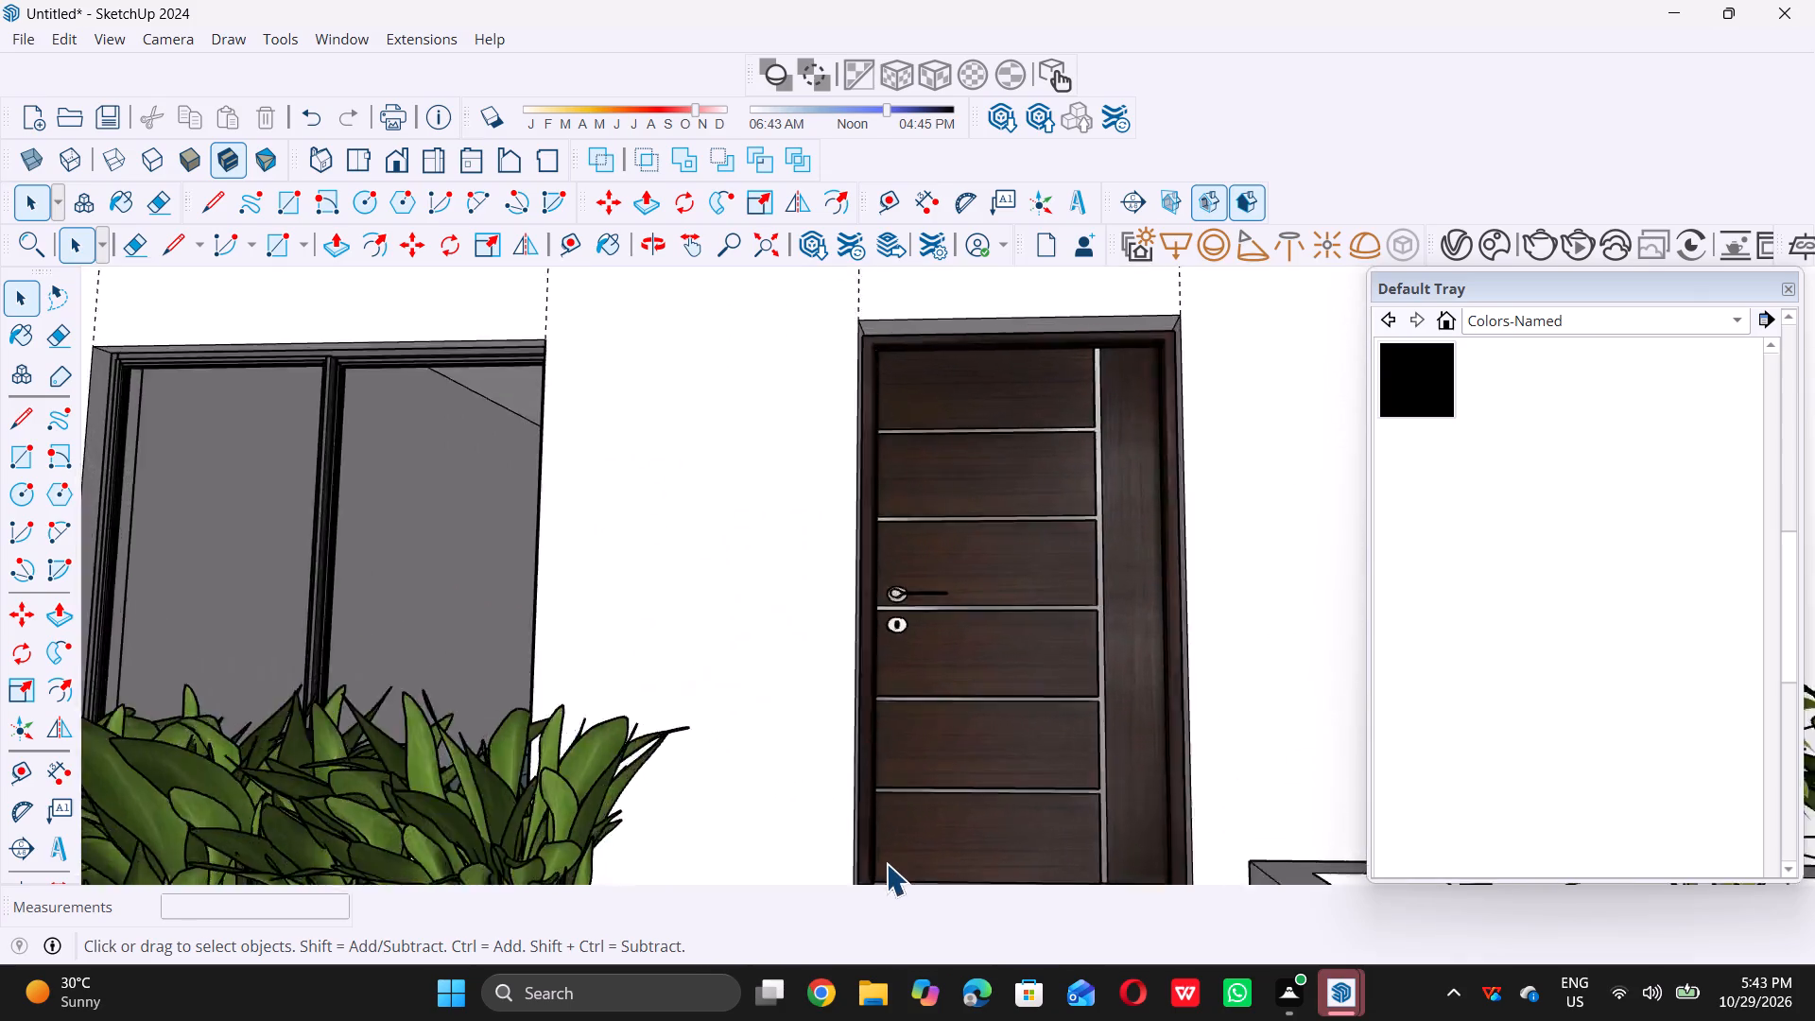
scroll(886, 863, "up", 3)
scroll(964, 701, "down", 9)
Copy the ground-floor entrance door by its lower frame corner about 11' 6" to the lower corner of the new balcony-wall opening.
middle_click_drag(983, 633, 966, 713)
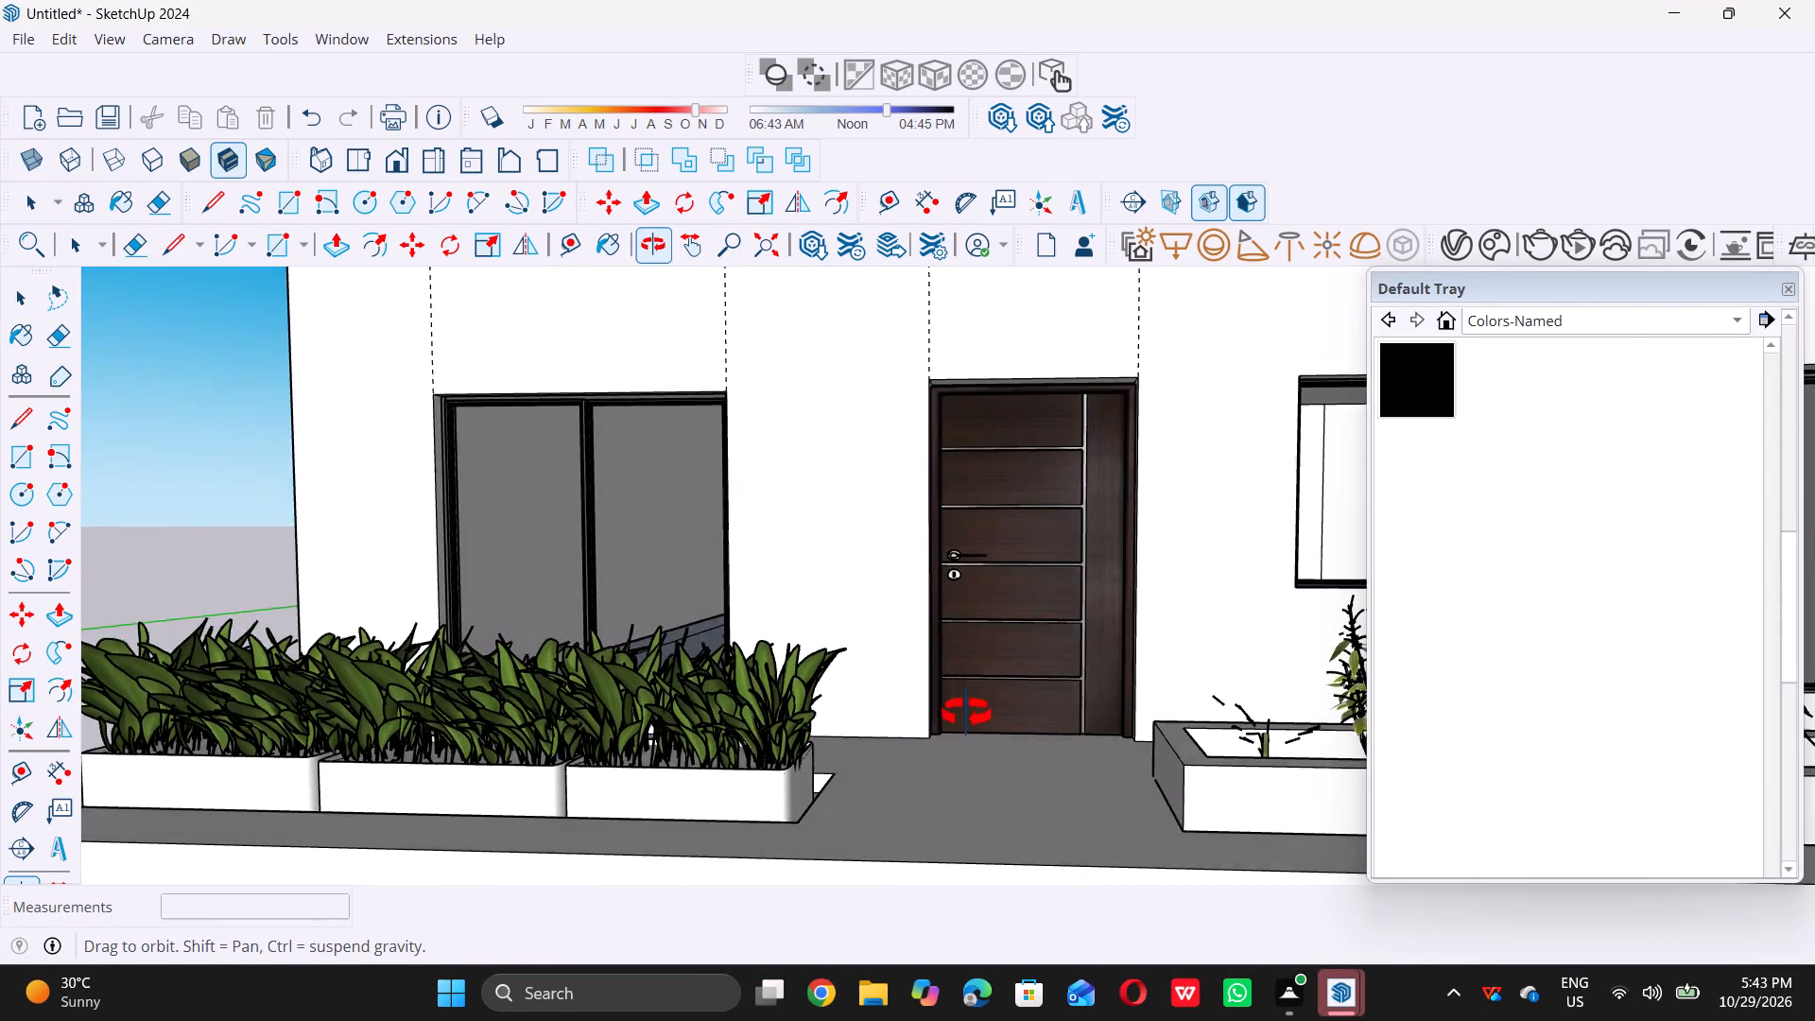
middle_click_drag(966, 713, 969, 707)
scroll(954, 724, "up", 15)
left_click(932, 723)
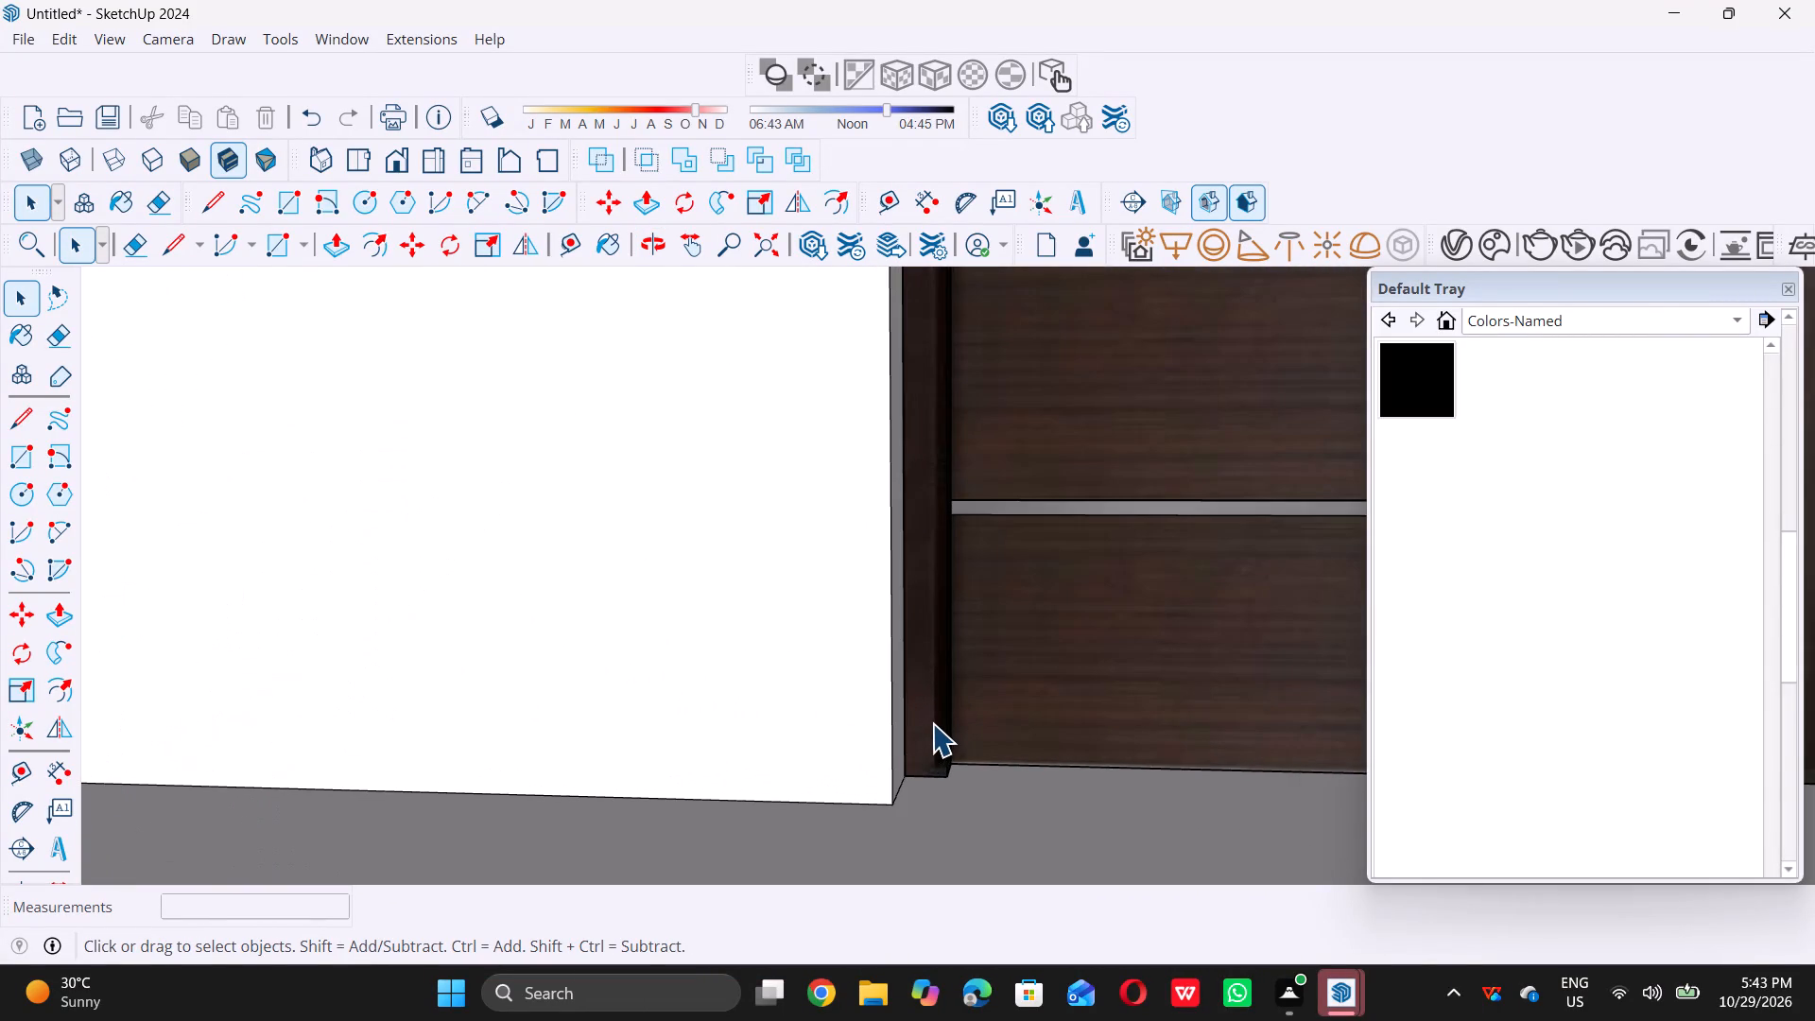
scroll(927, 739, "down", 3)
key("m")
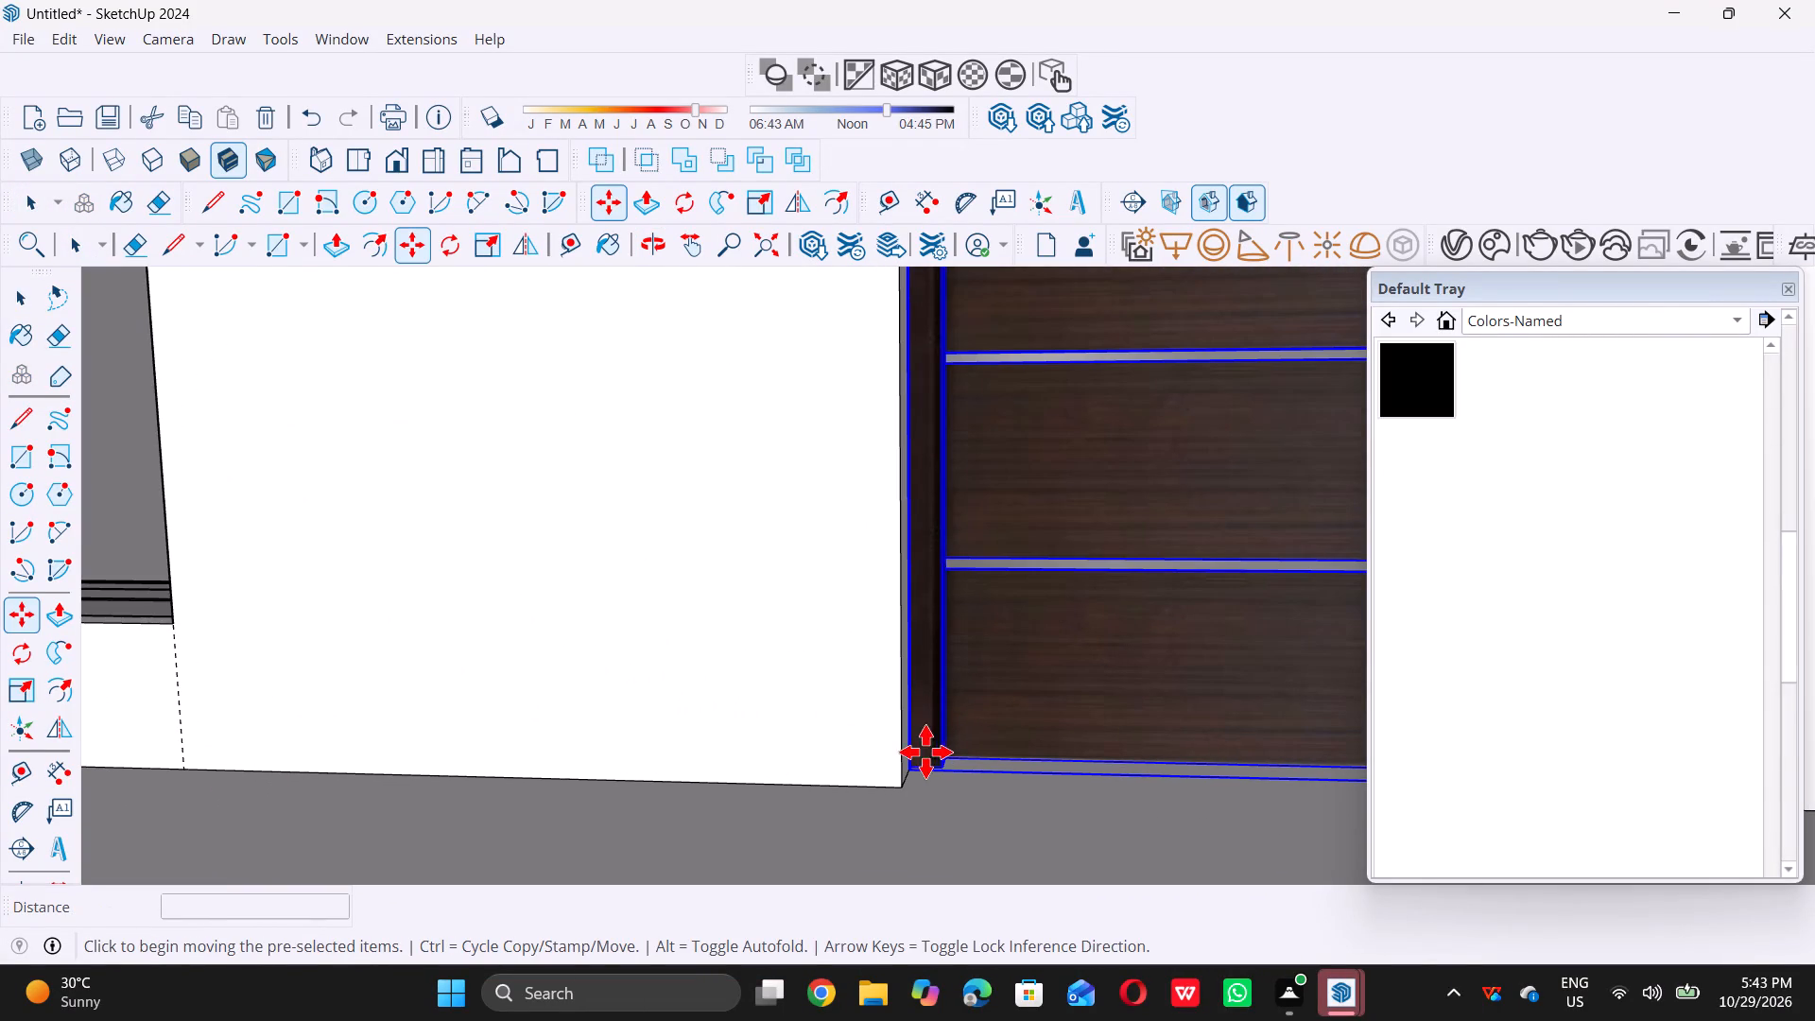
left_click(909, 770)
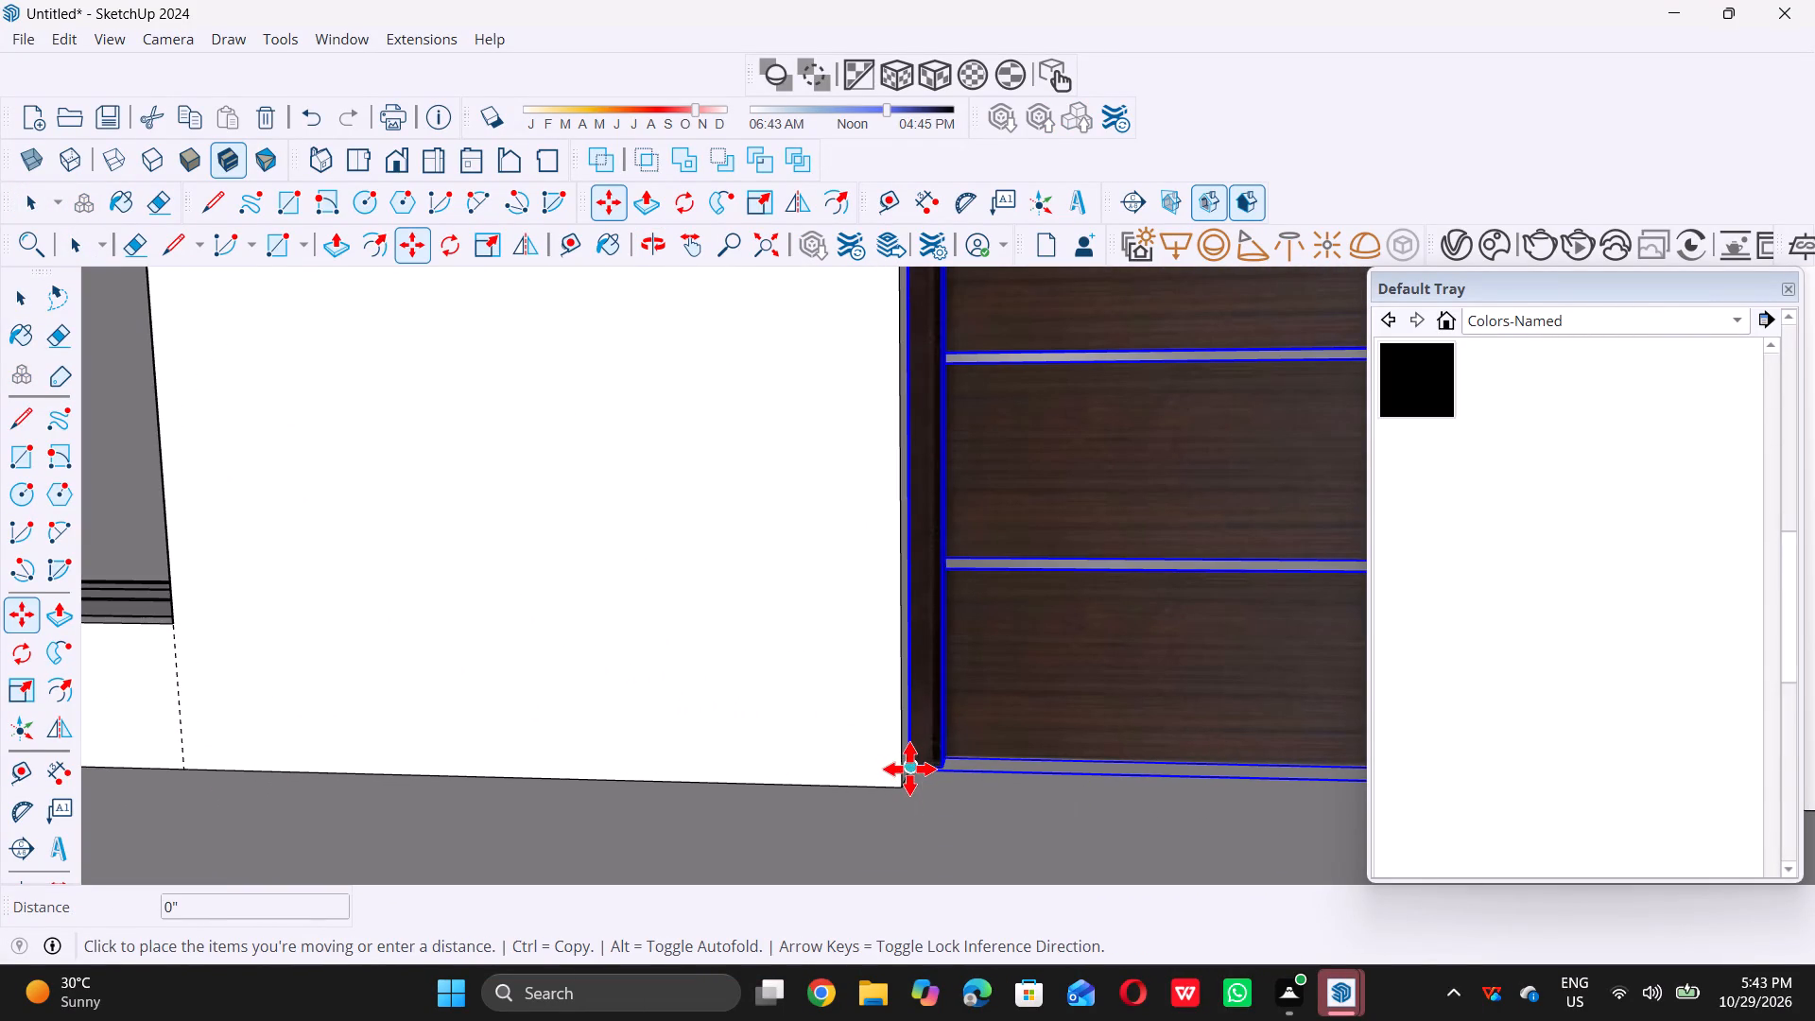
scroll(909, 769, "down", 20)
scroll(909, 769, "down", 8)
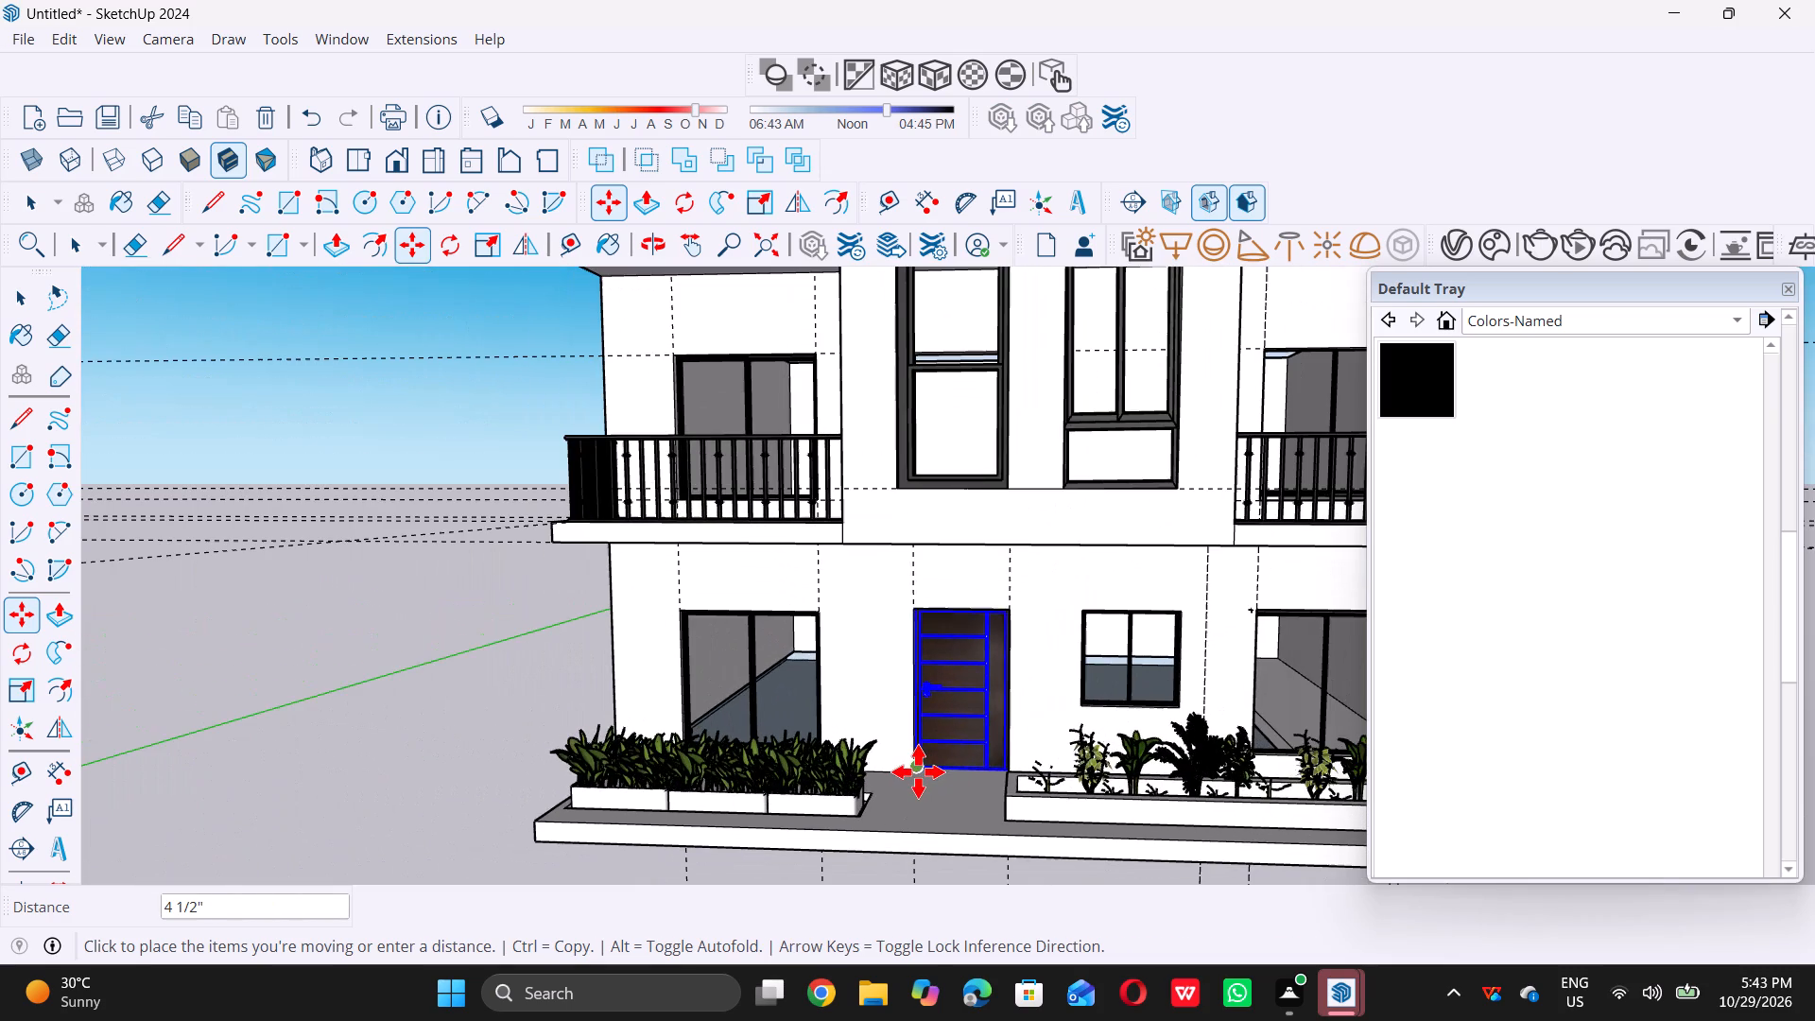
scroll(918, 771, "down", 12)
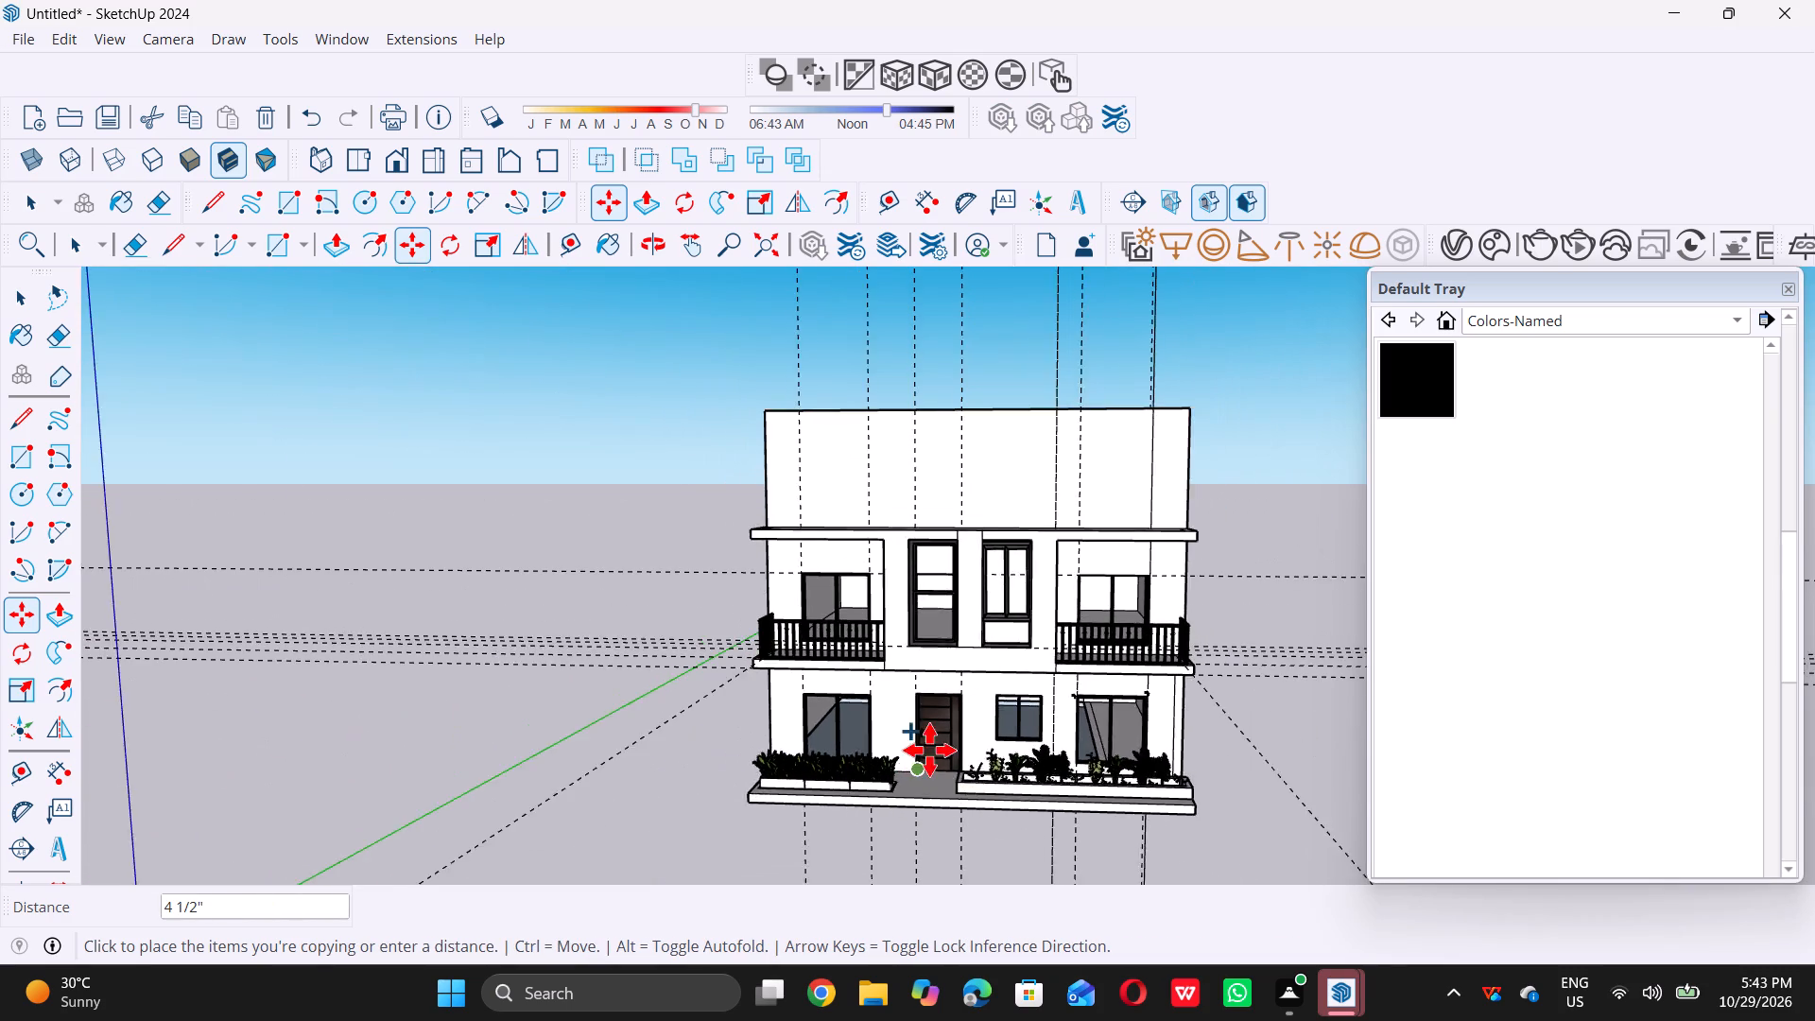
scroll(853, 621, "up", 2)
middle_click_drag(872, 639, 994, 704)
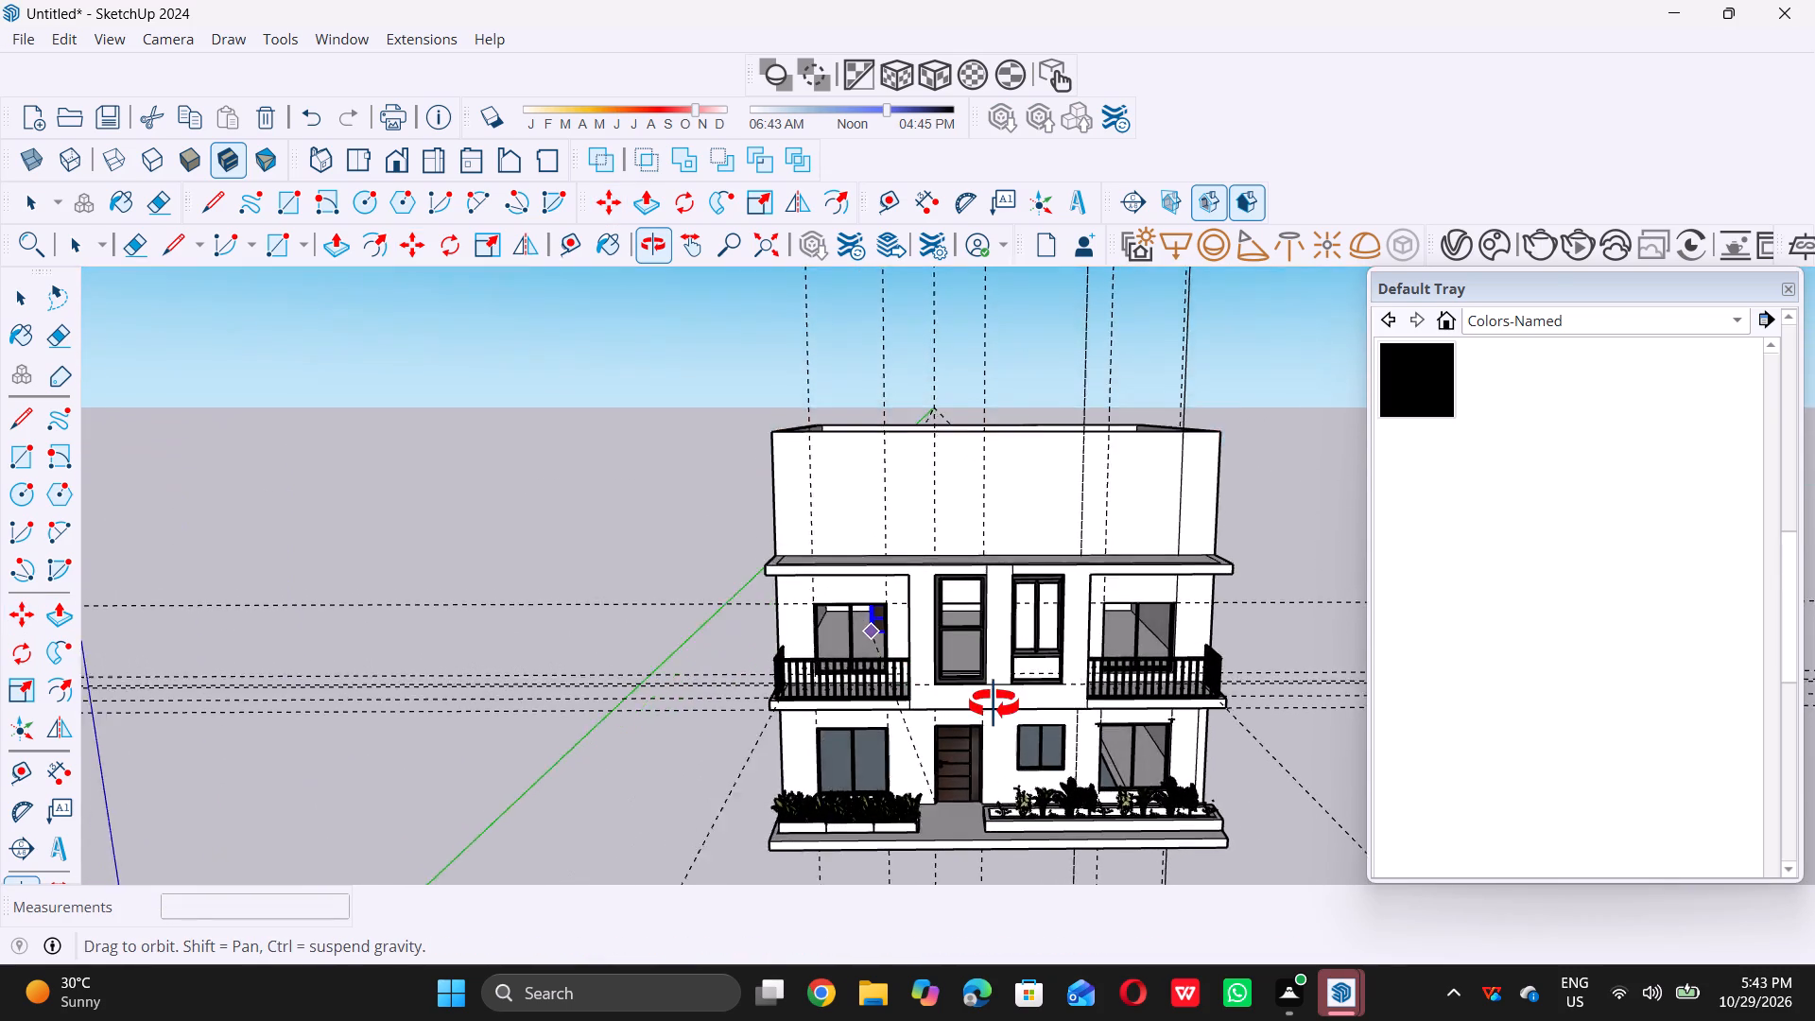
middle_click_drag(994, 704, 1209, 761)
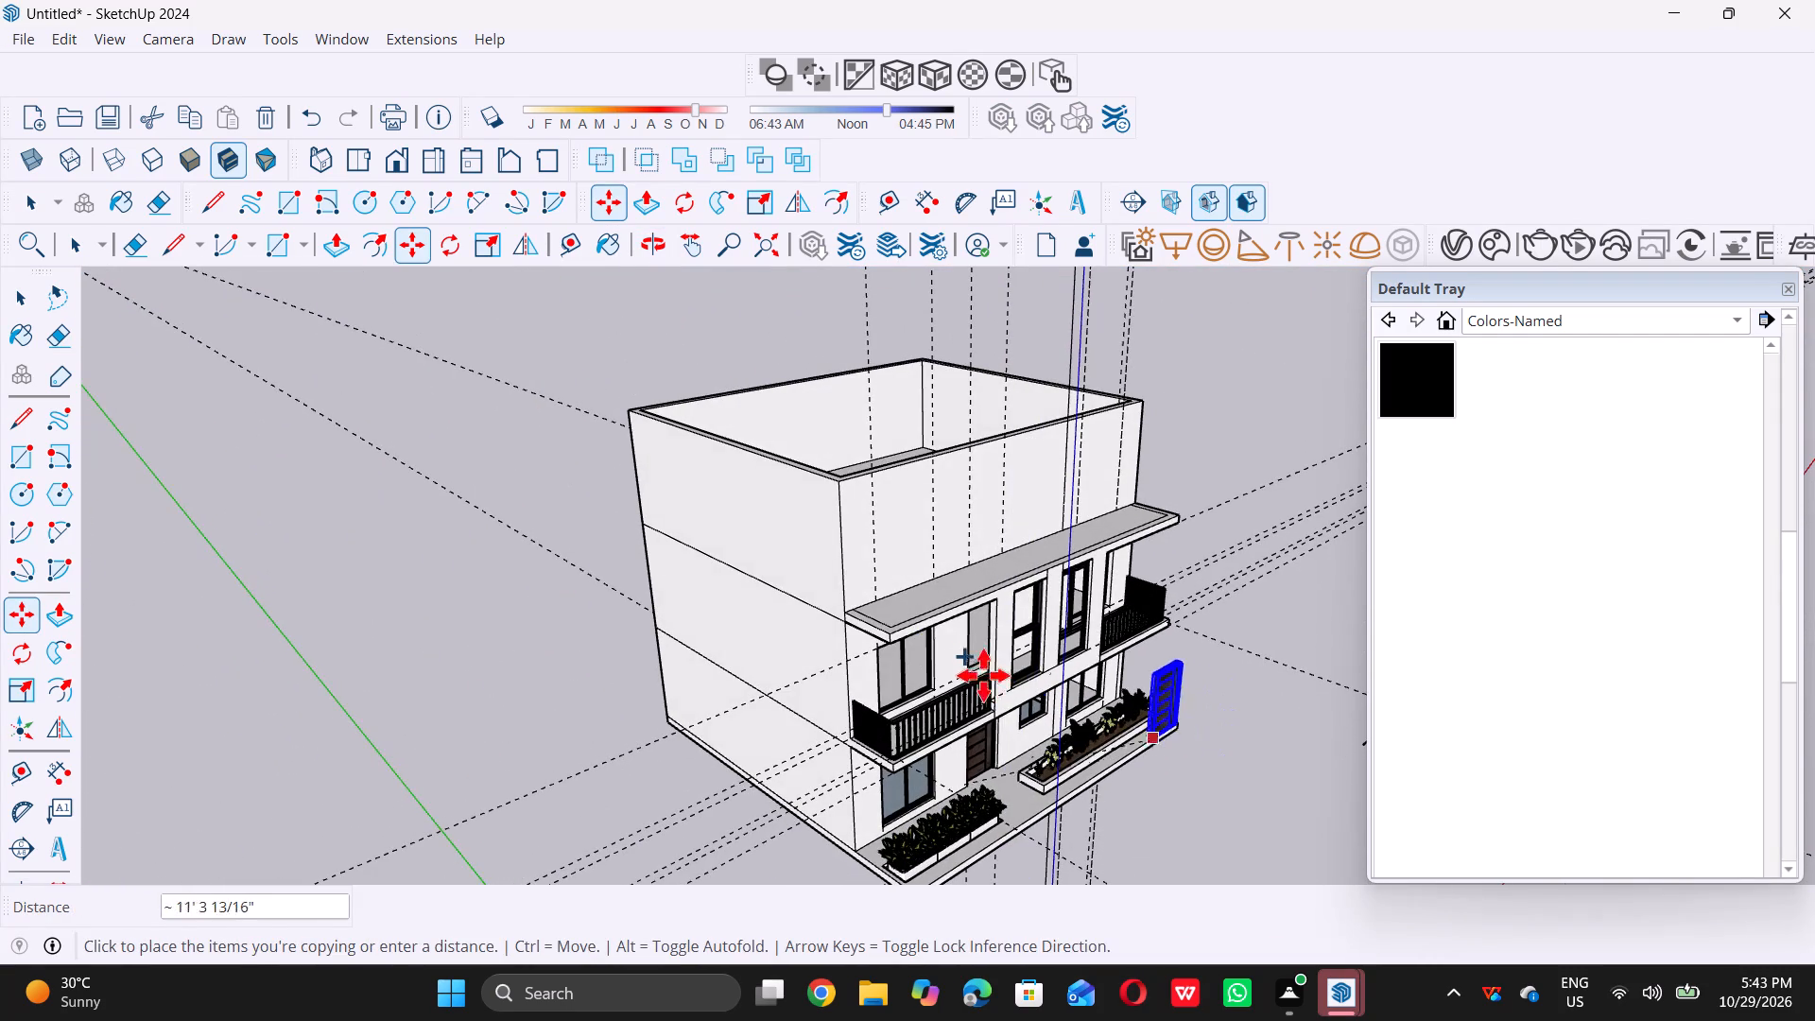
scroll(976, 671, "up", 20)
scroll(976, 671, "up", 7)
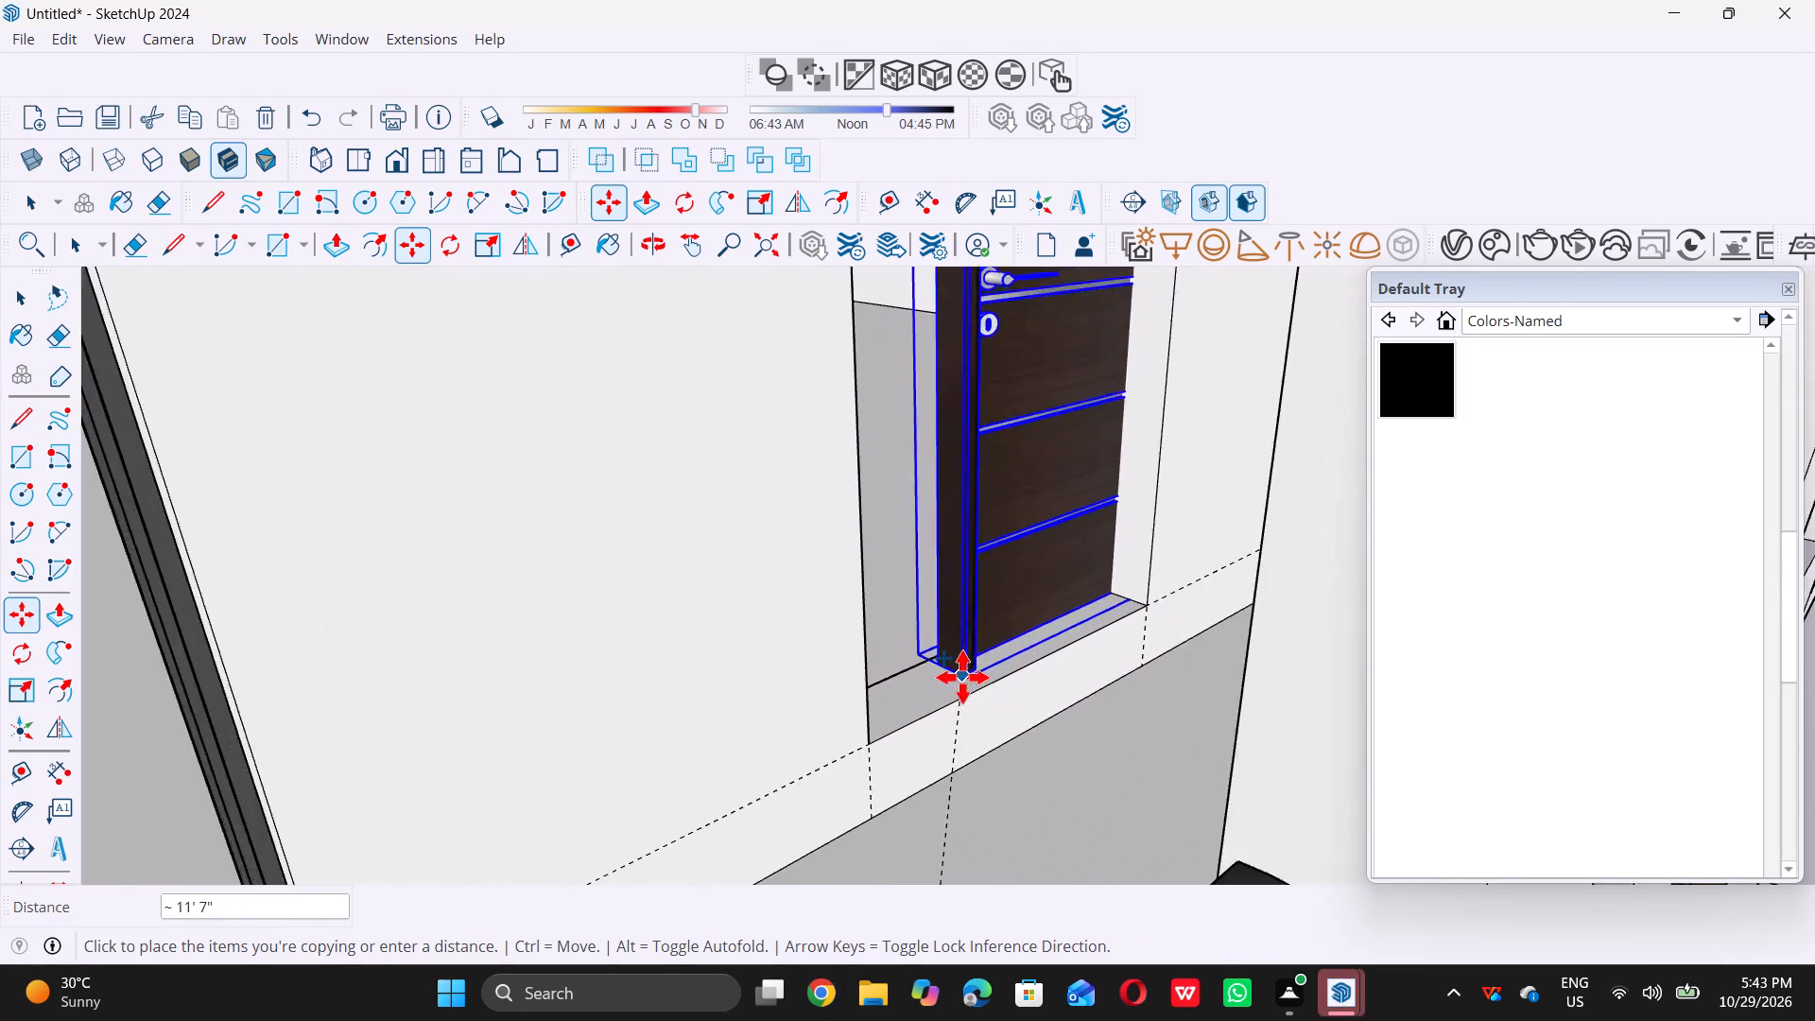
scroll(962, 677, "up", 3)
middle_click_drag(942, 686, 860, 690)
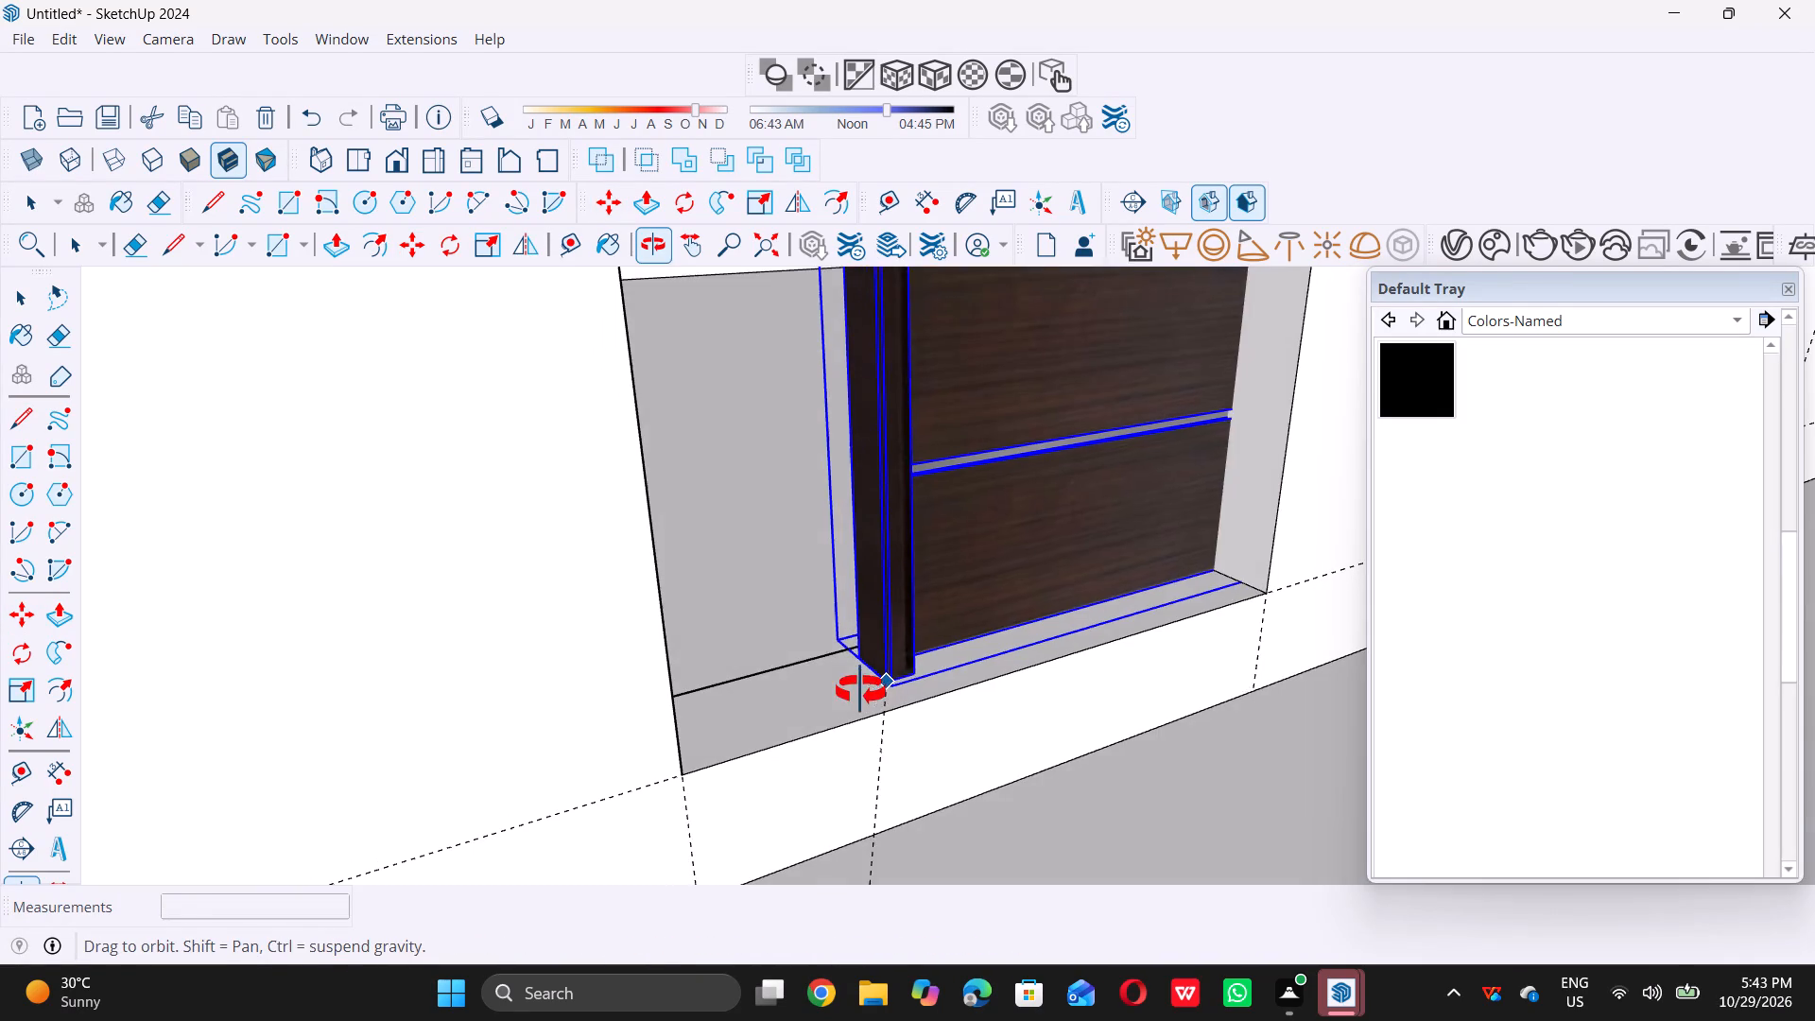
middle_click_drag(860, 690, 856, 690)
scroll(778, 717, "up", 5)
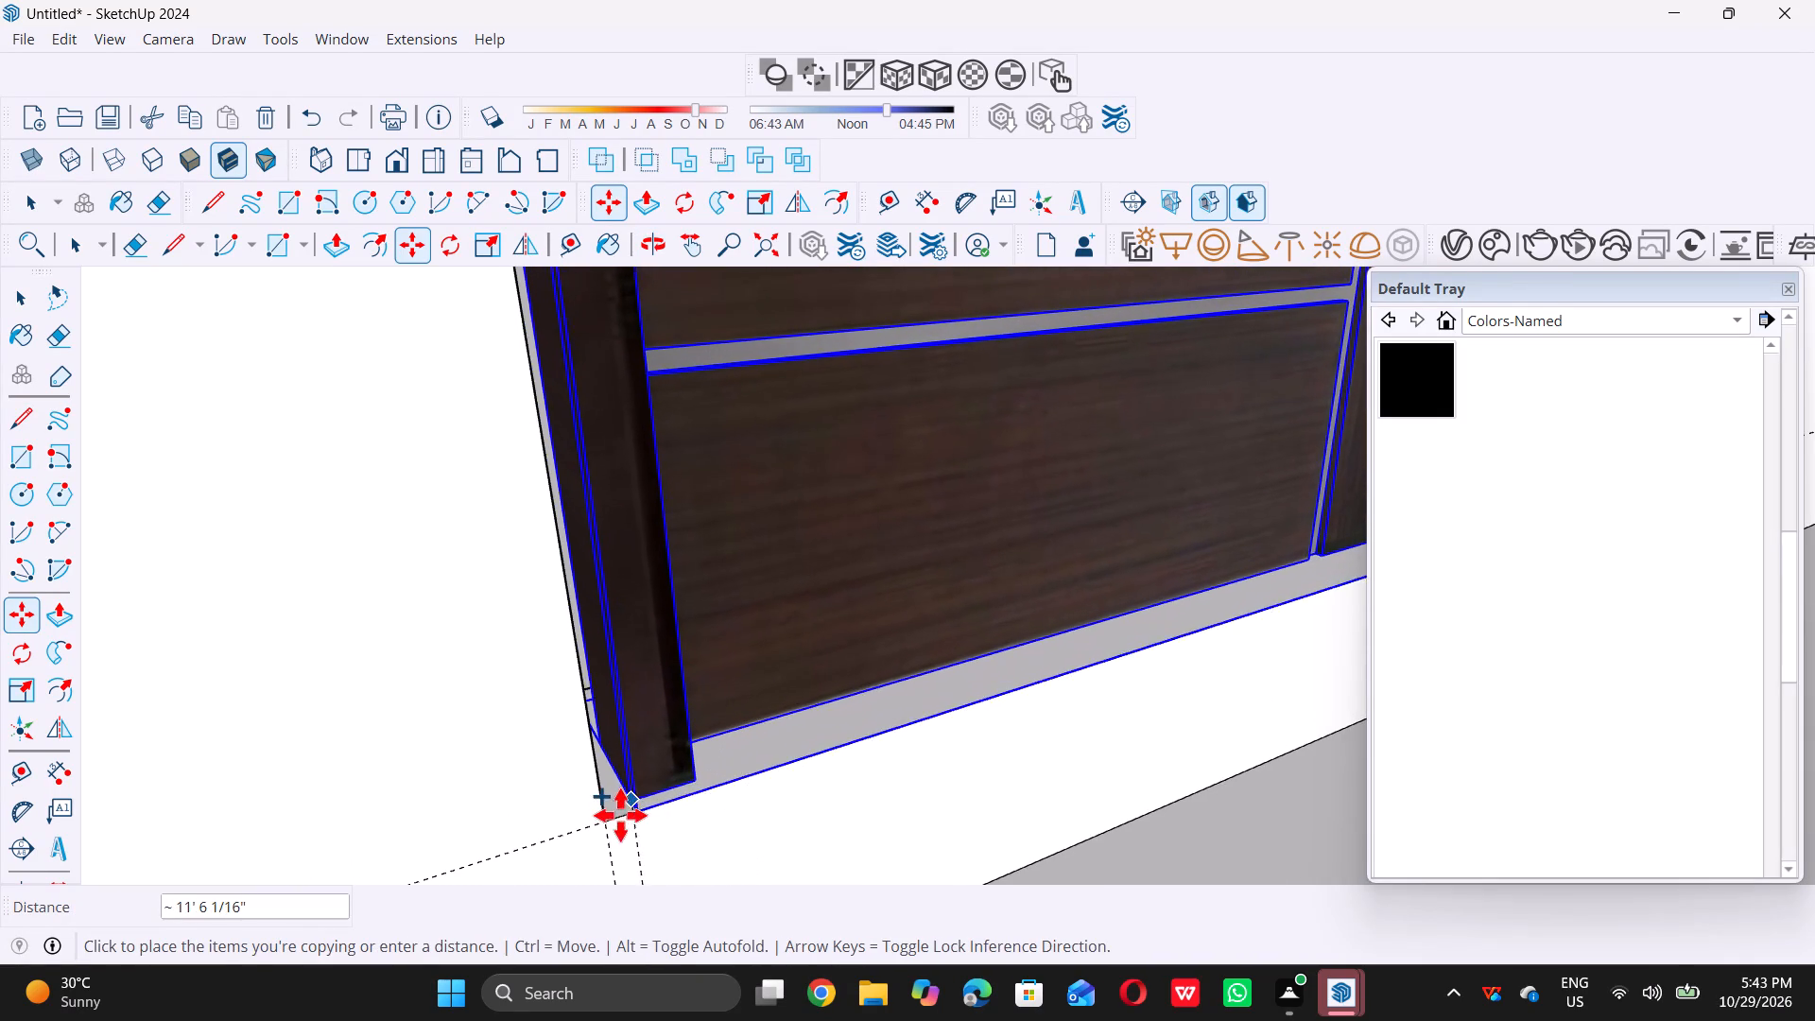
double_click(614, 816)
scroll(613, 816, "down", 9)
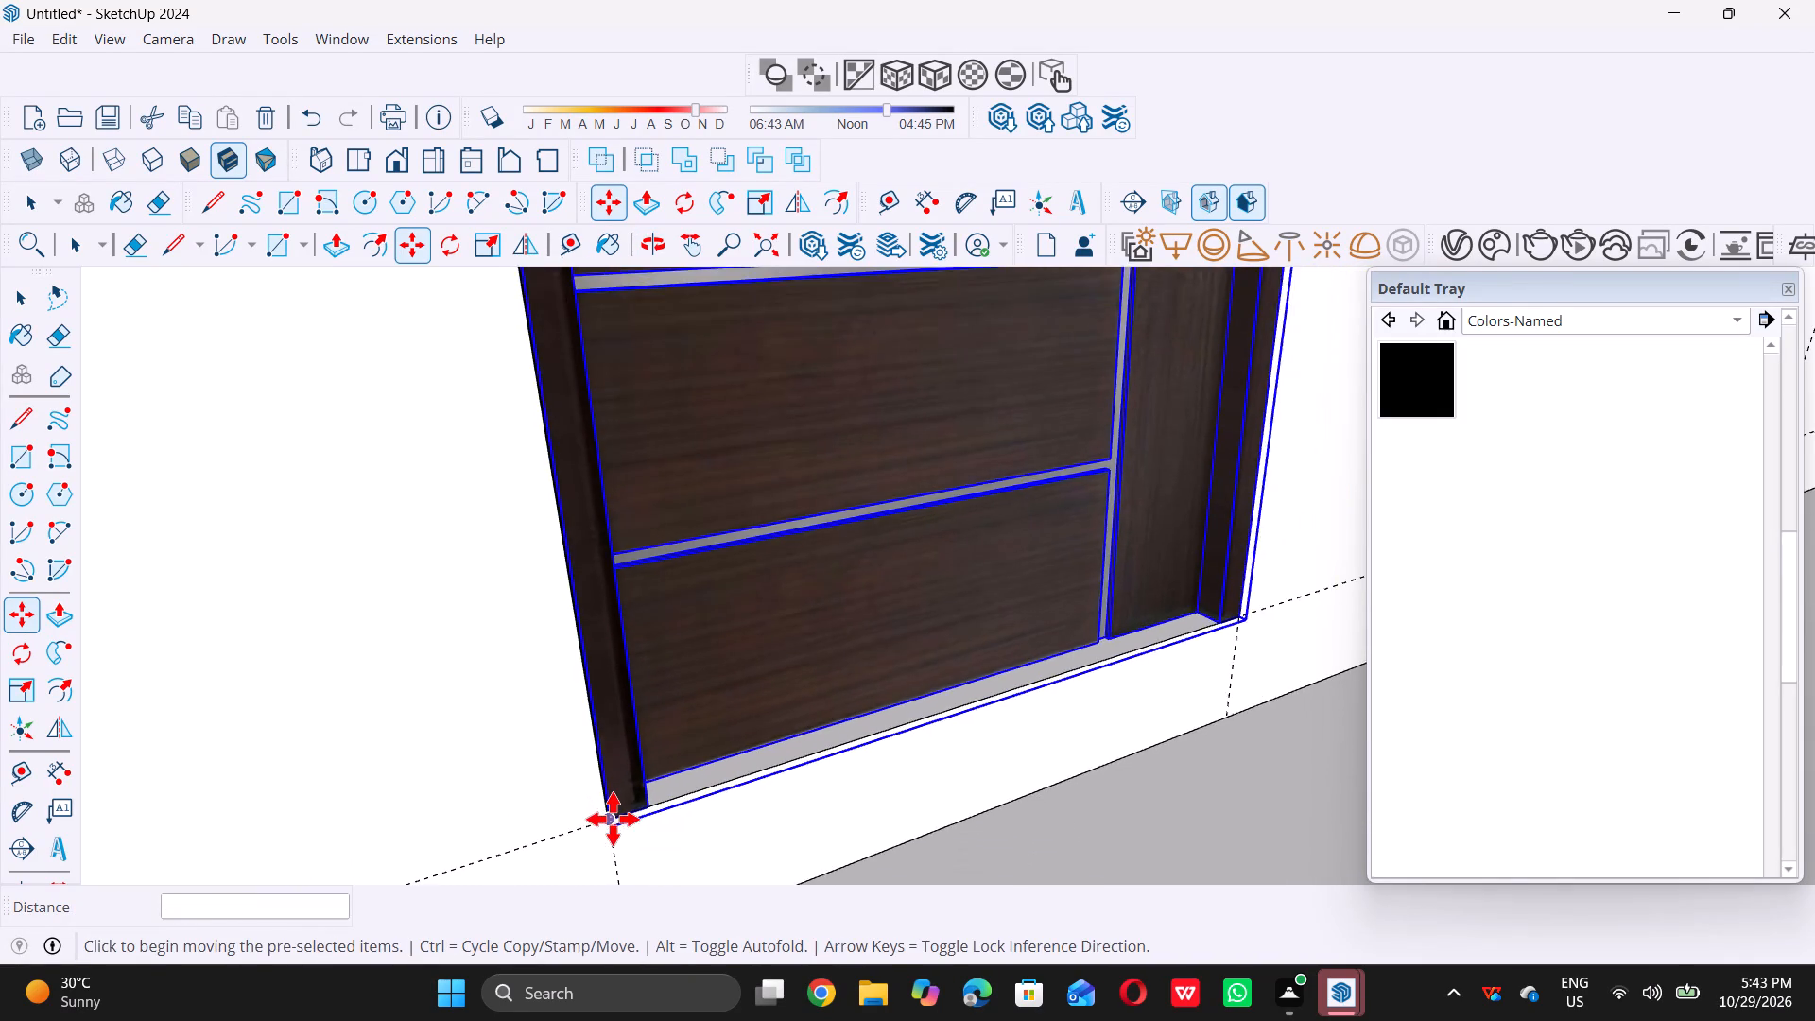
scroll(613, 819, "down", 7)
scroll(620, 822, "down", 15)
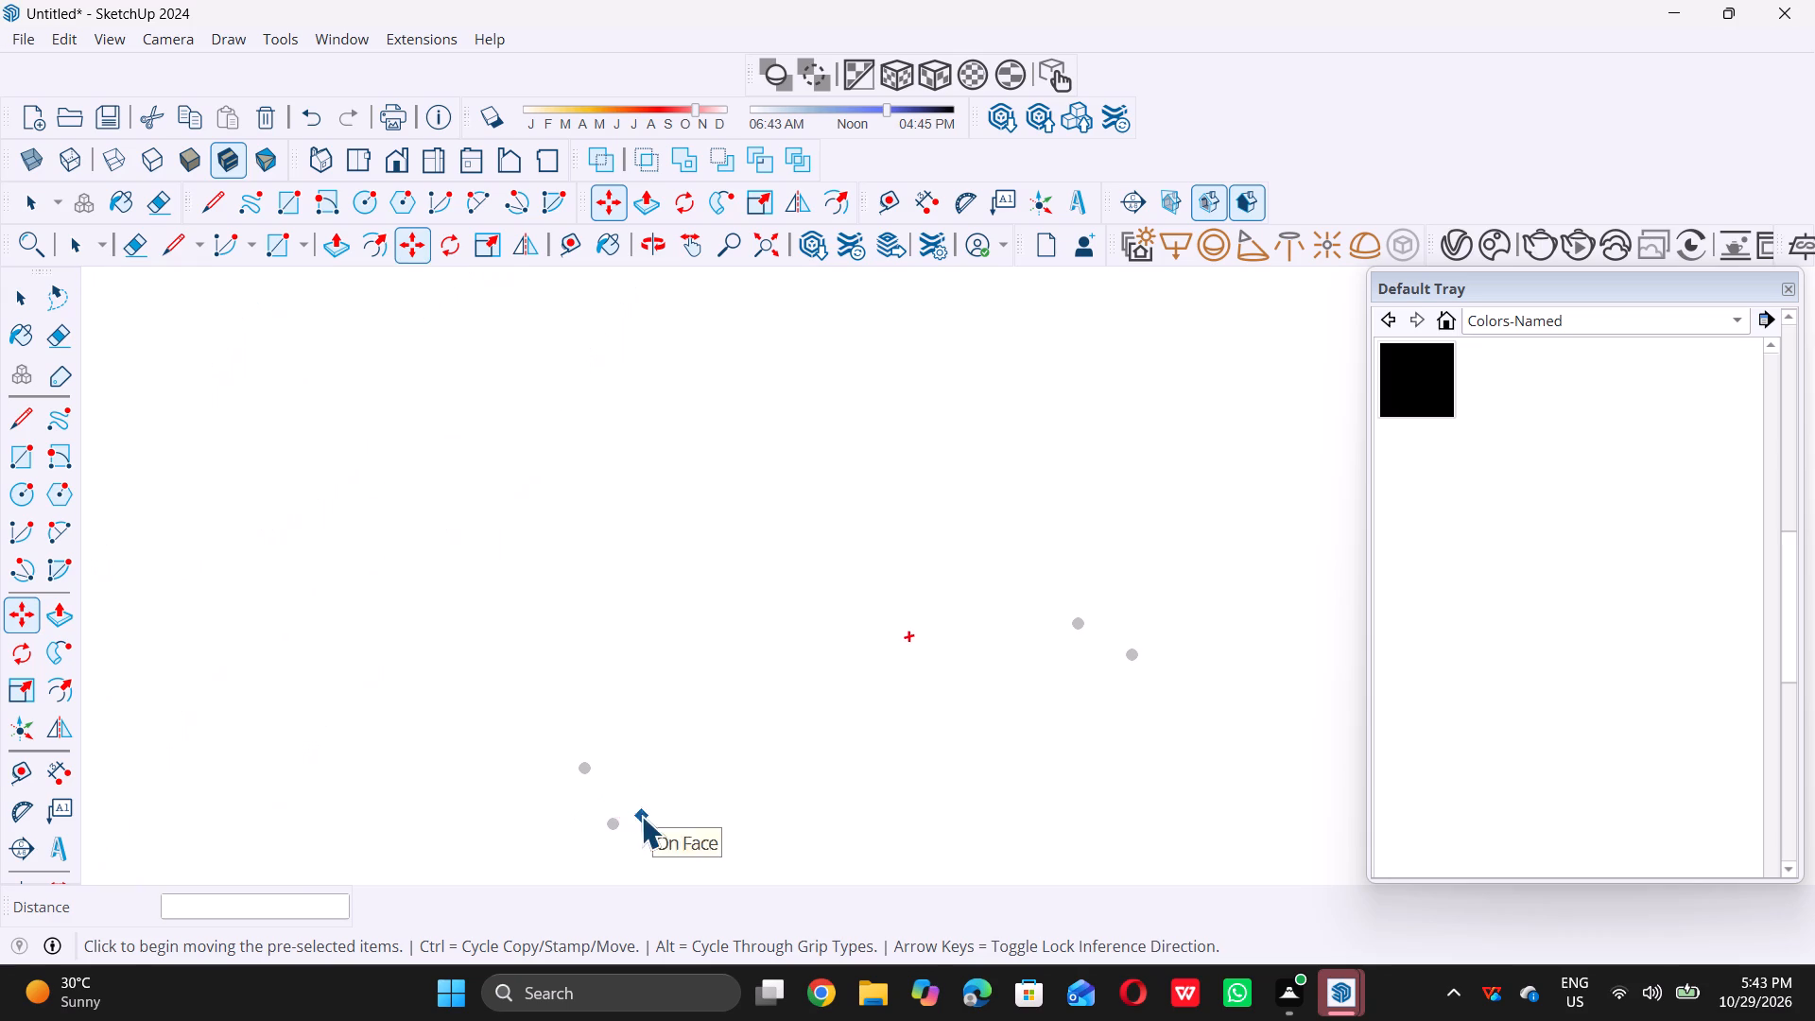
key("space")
Examine how the copied door fits the balcony-wall opening and how it sits beside the projecting front frame.
scroll(644, 813, "down", 20)
scroll(644, 813, "down", 11)
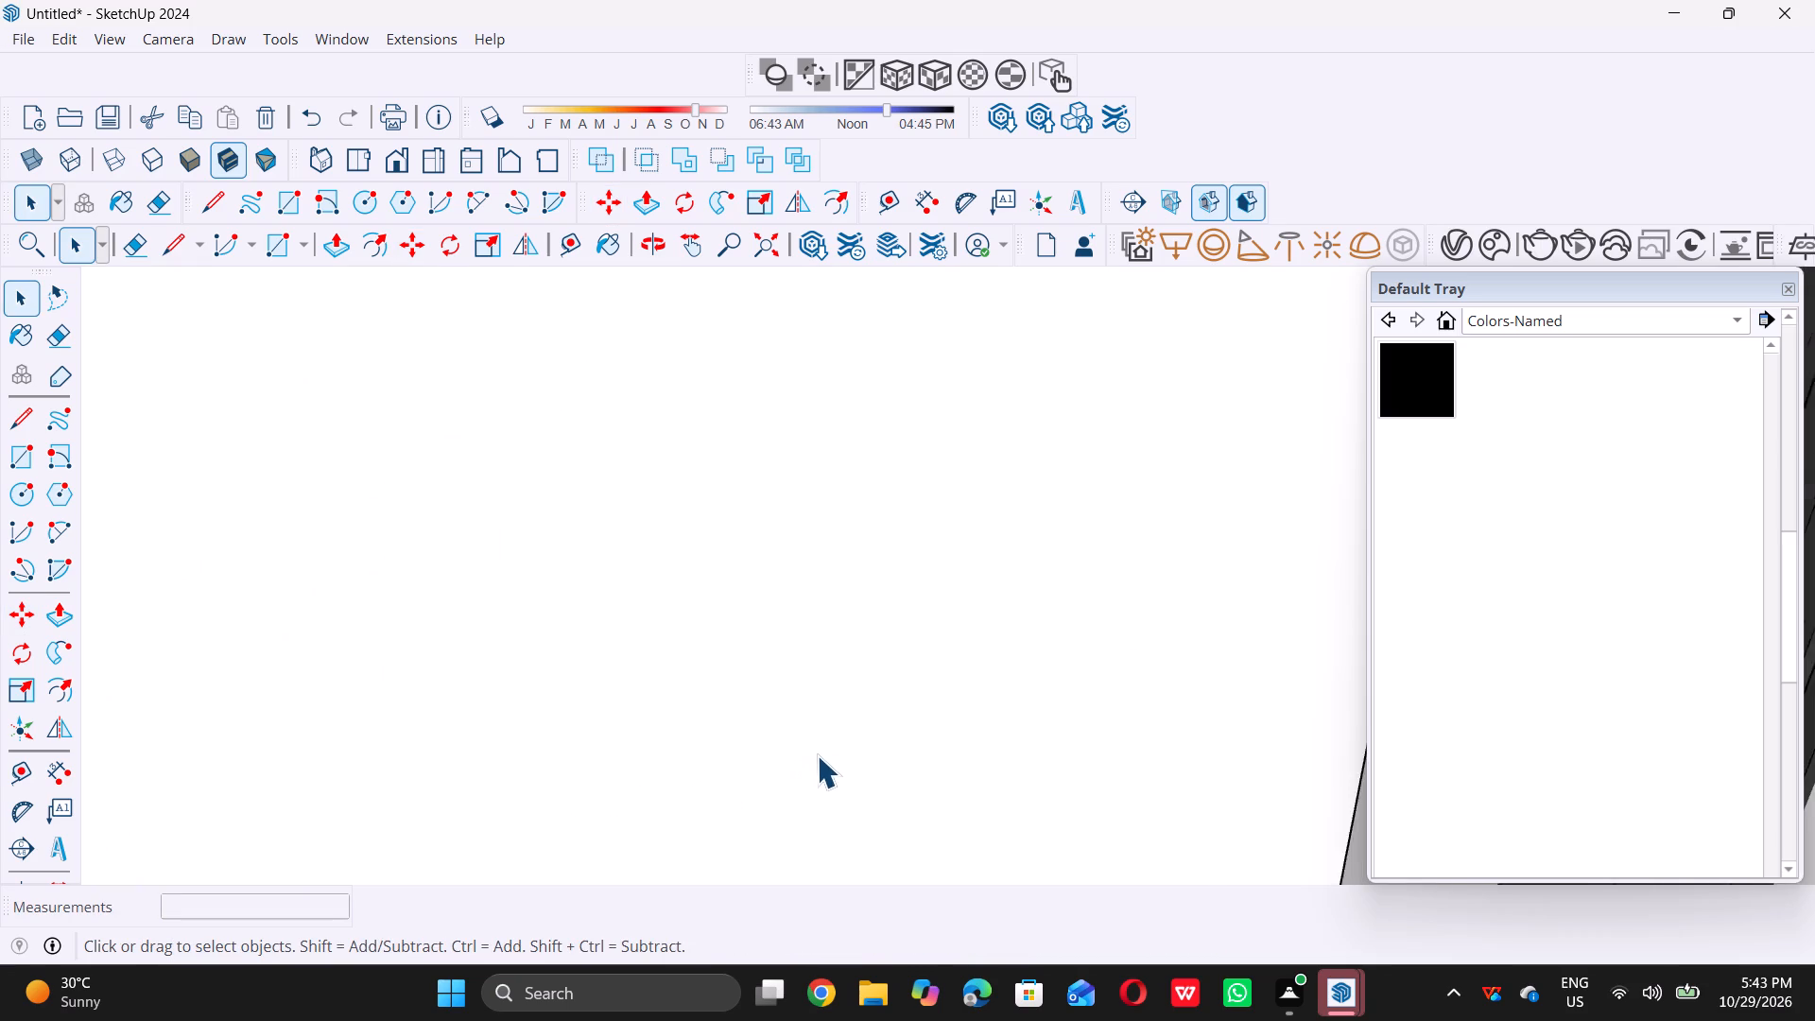
scroll(817, 755, "down", 20)
scroll(817, 755, "down", 6)
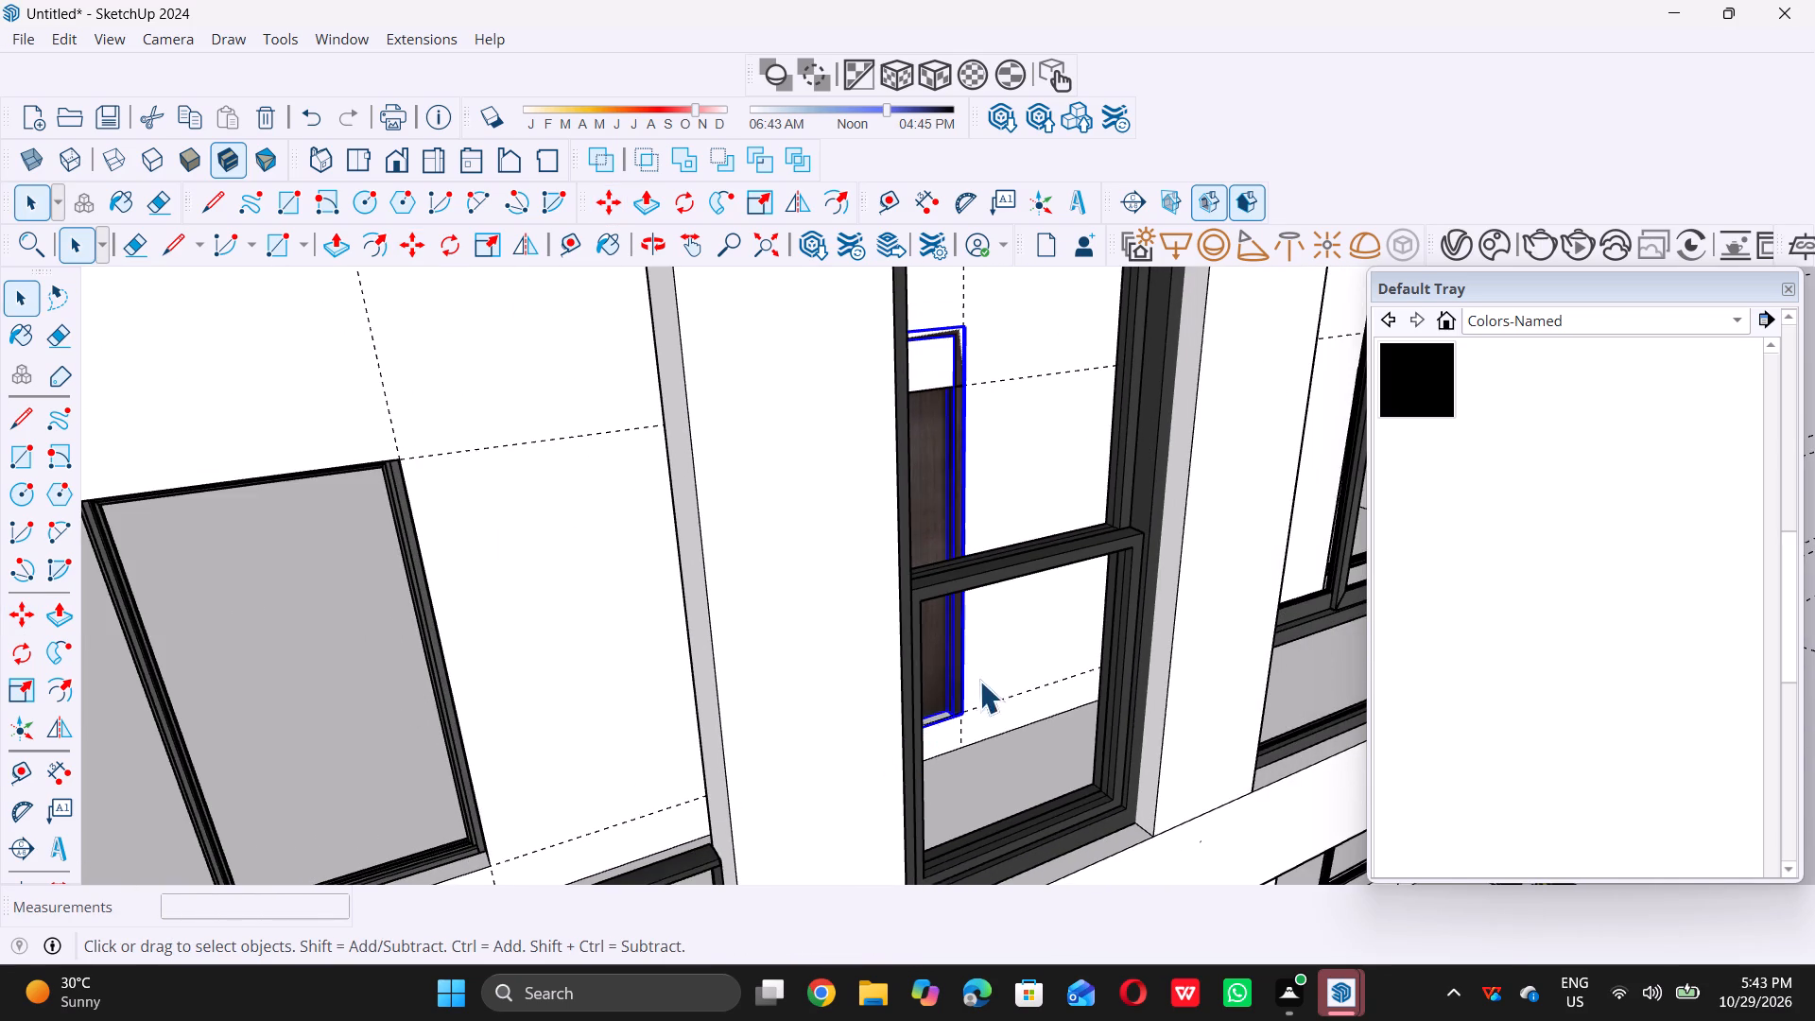
scroll(984, 660, "down", 8)
middle_click_drag(919, 693, 713, 603)
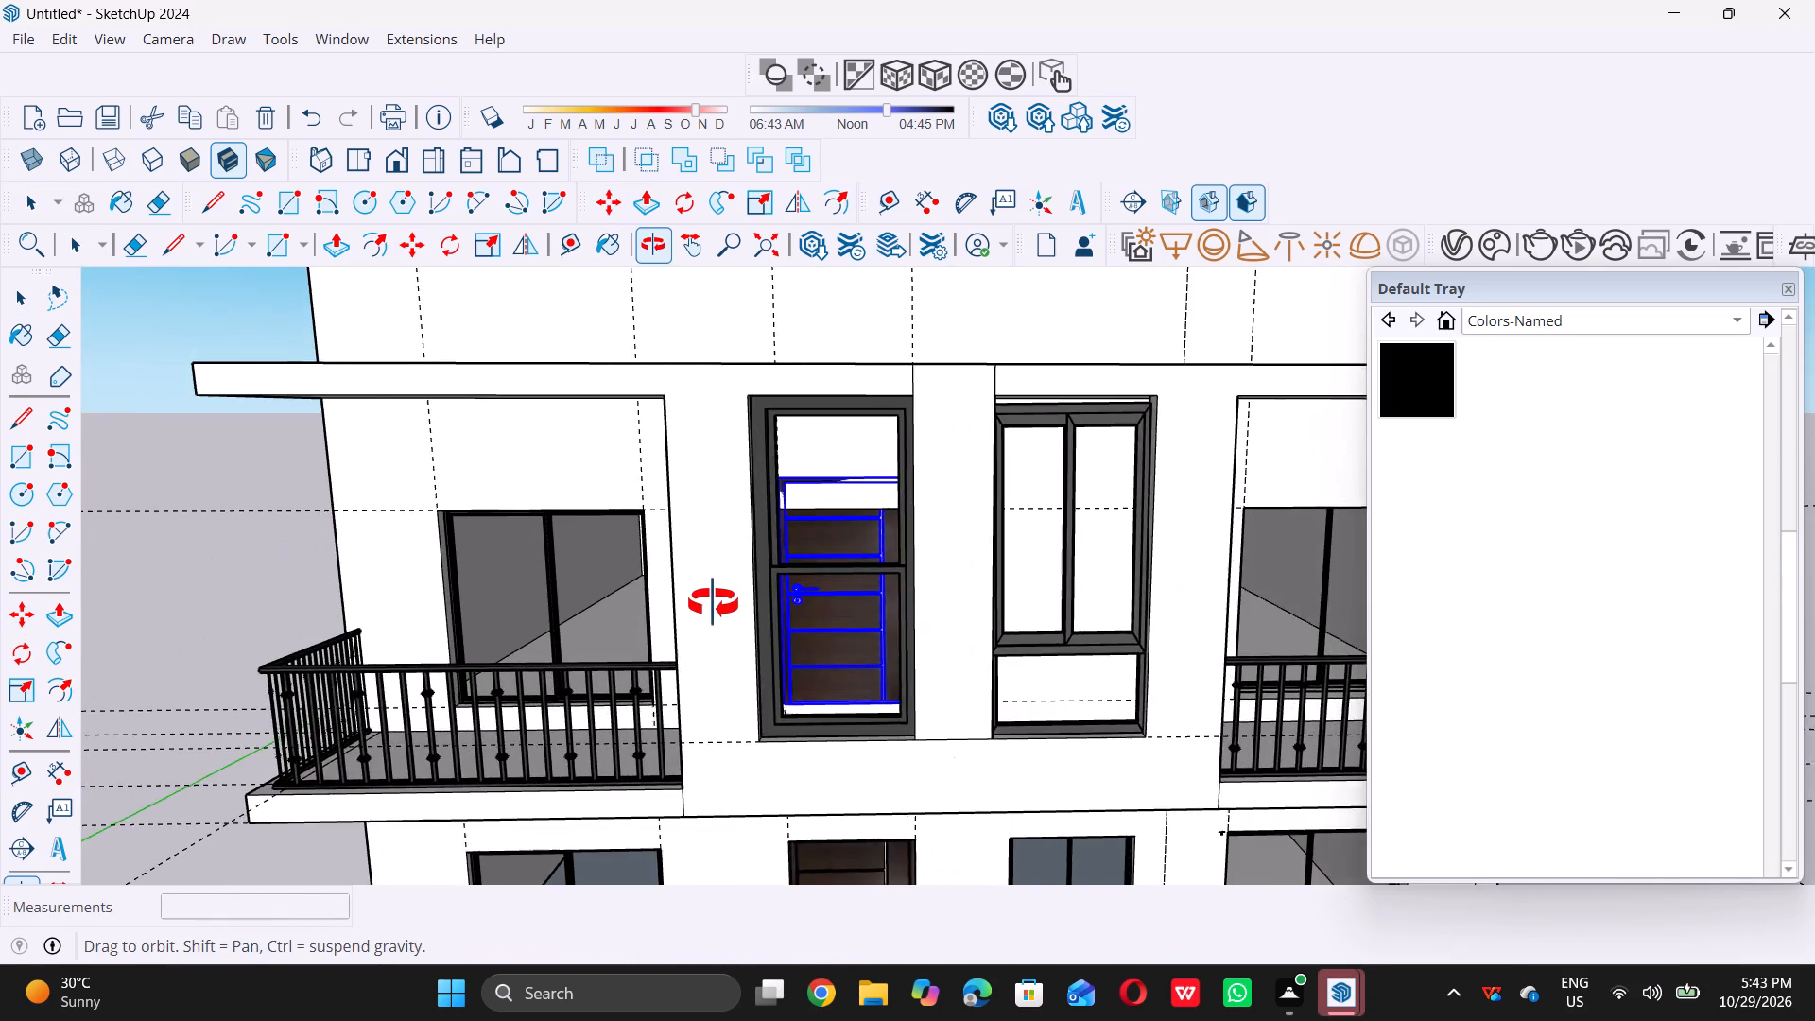
middle_click_drag(713, 603, 496, 663)
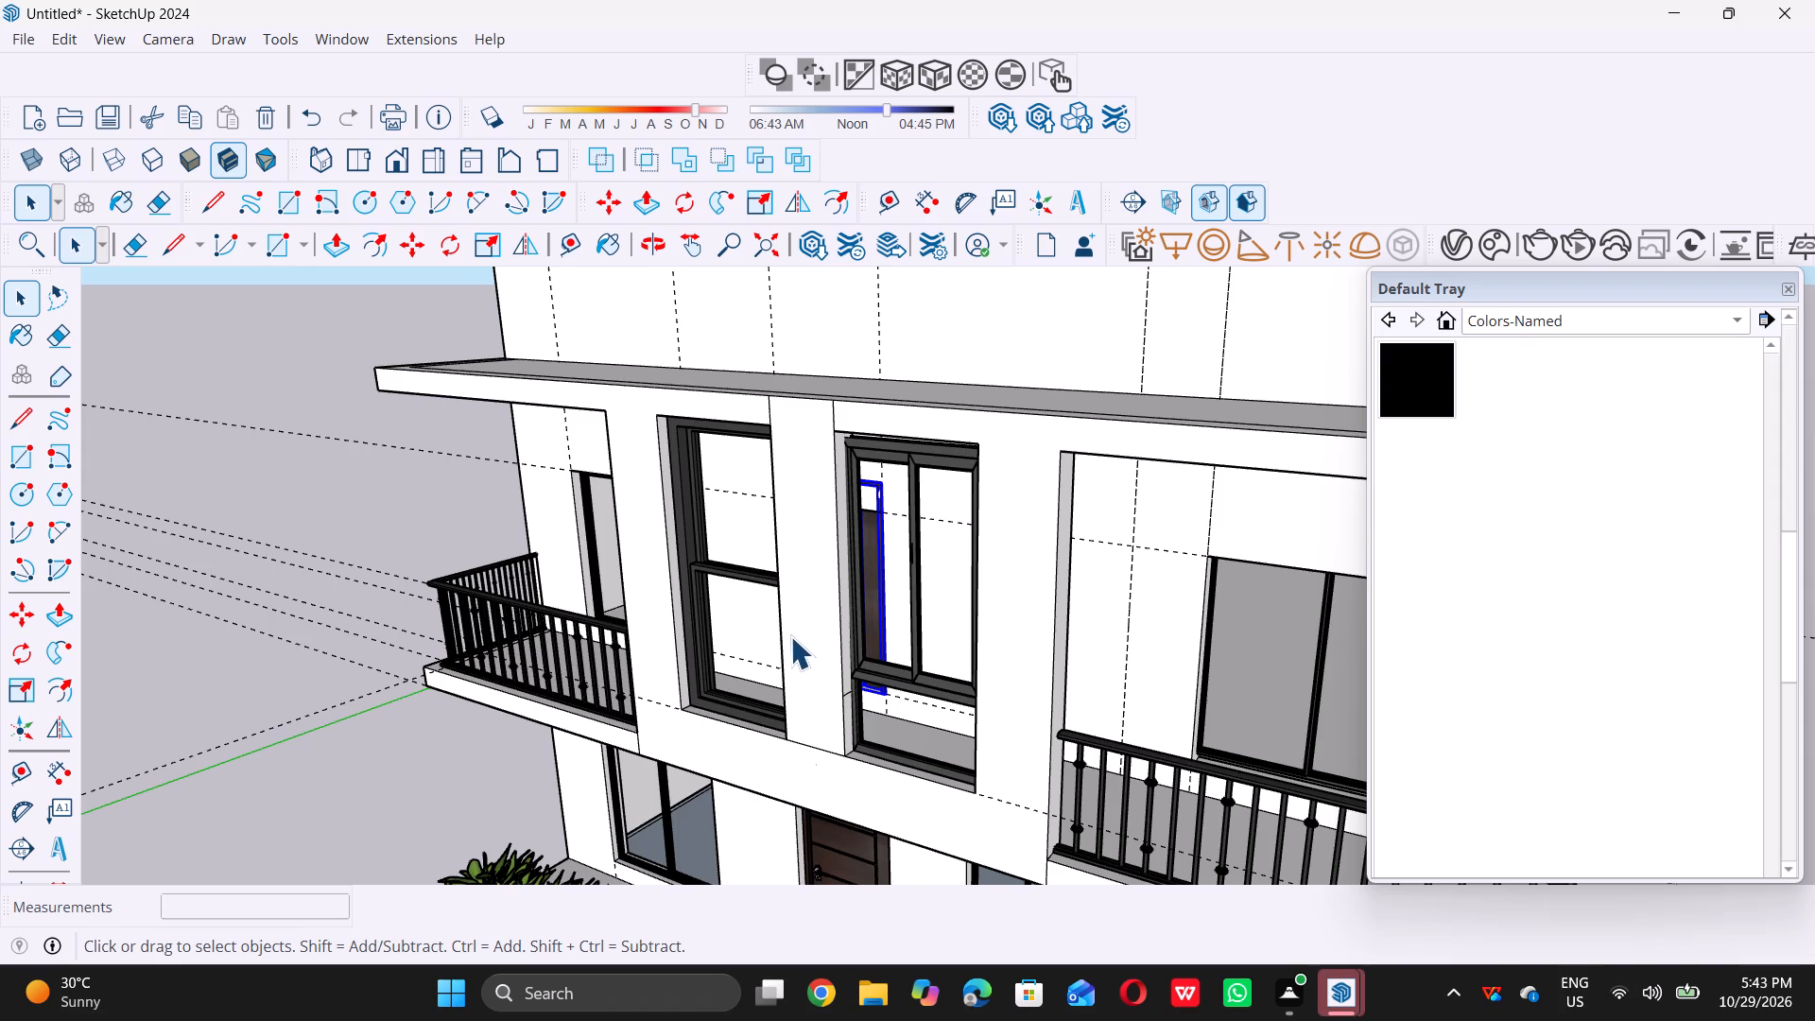
scroll(786, 648, "down", 4)
middle_click_drag(626, 625, 1039, 649)
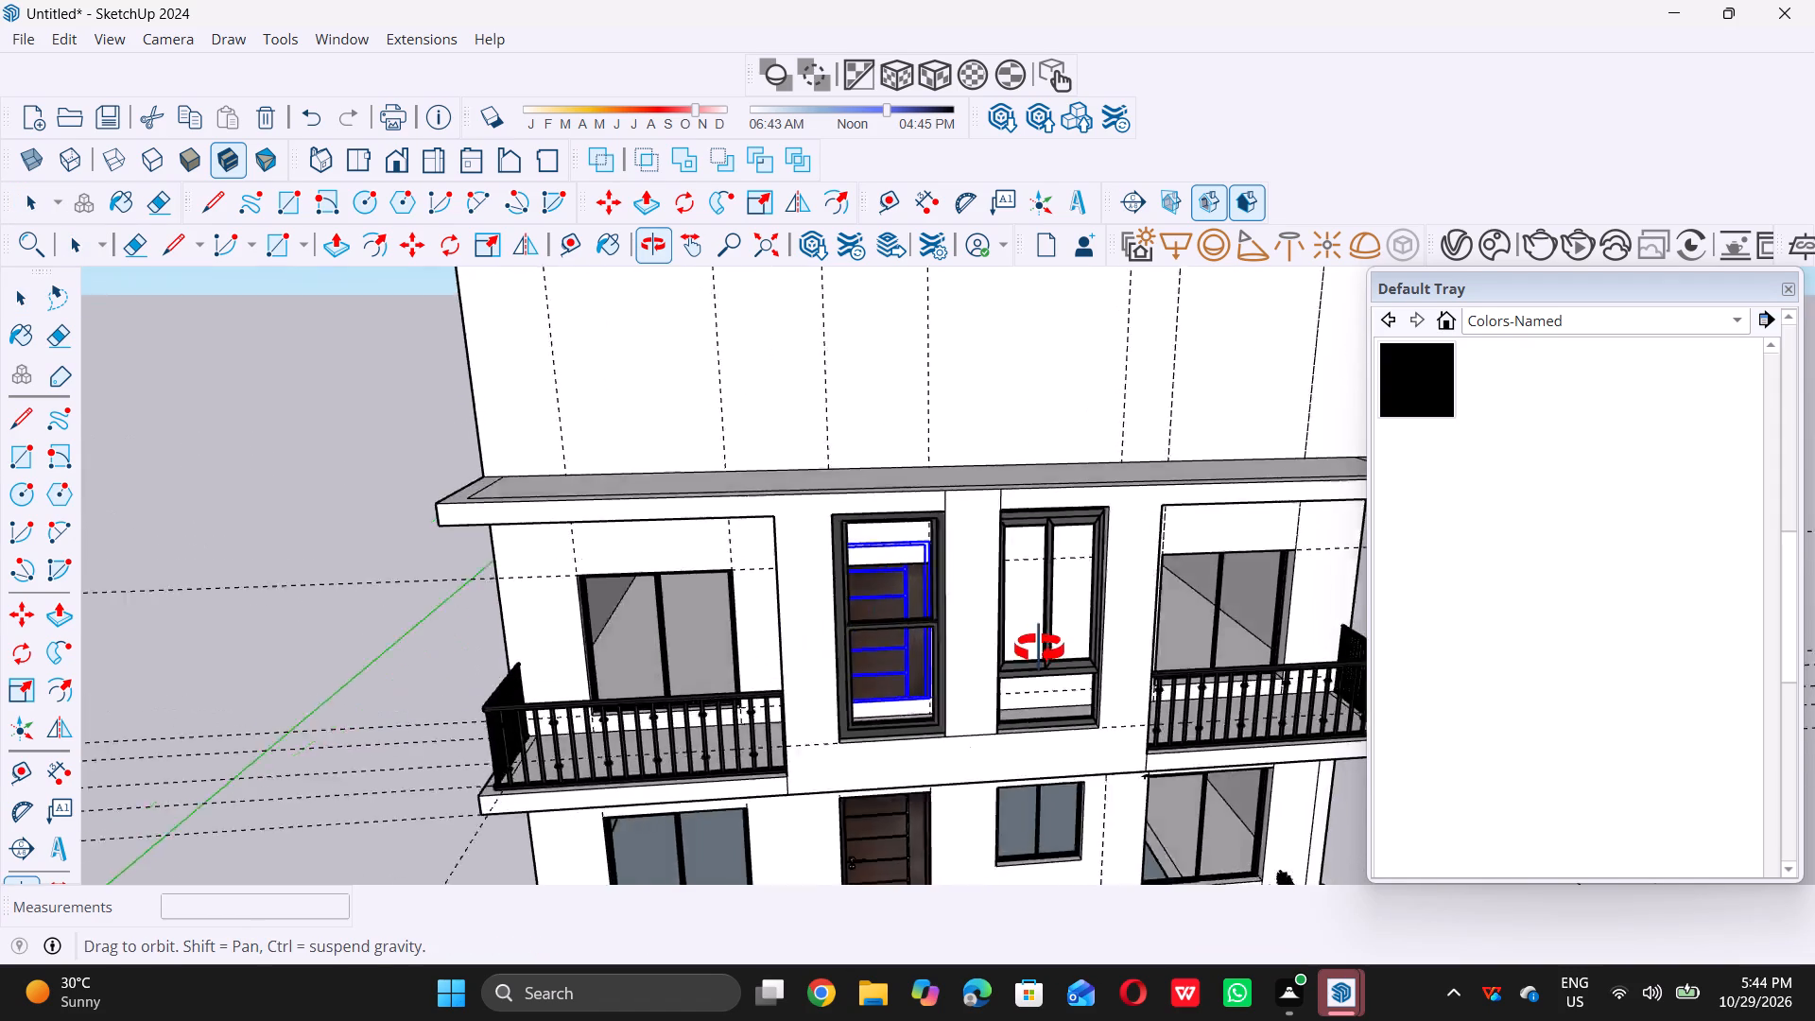
middle_click_drag(1039, 649, 1127, 646)
scroll(944, 624, "up", 3)
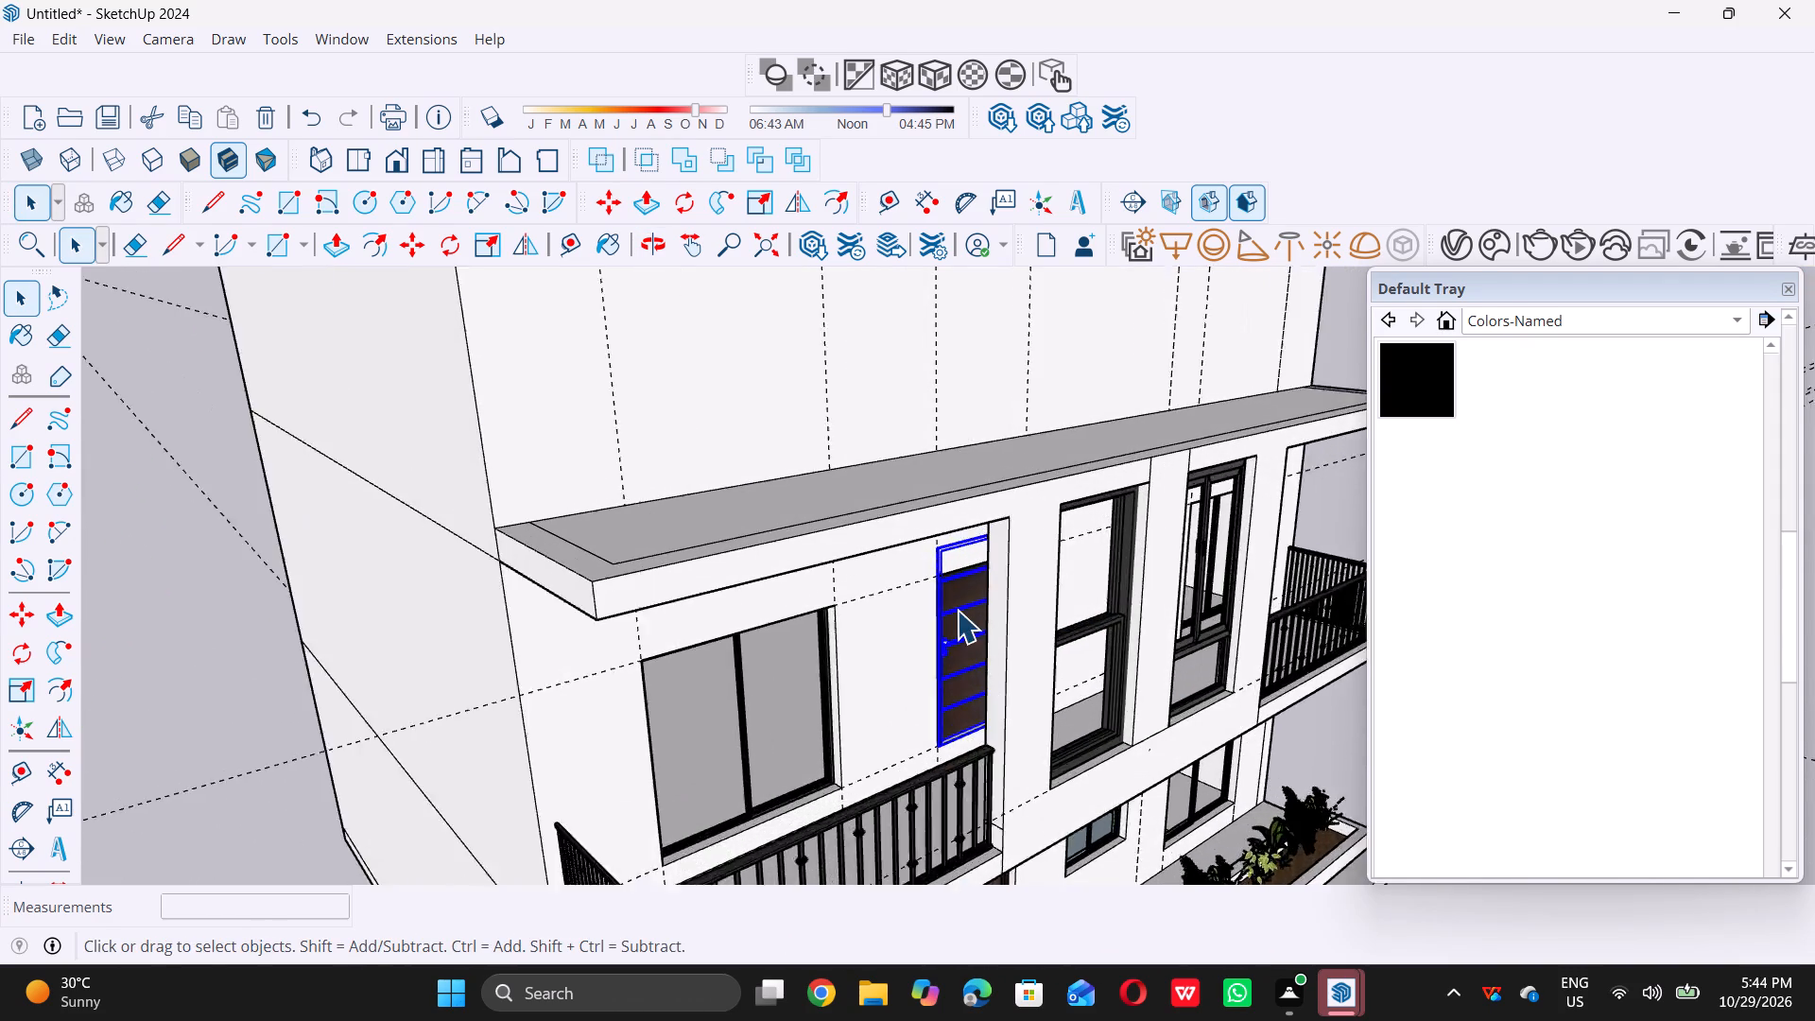
scroll(957, 610, "up", 12)
middle_click_drag(943, 628, 908, 577)
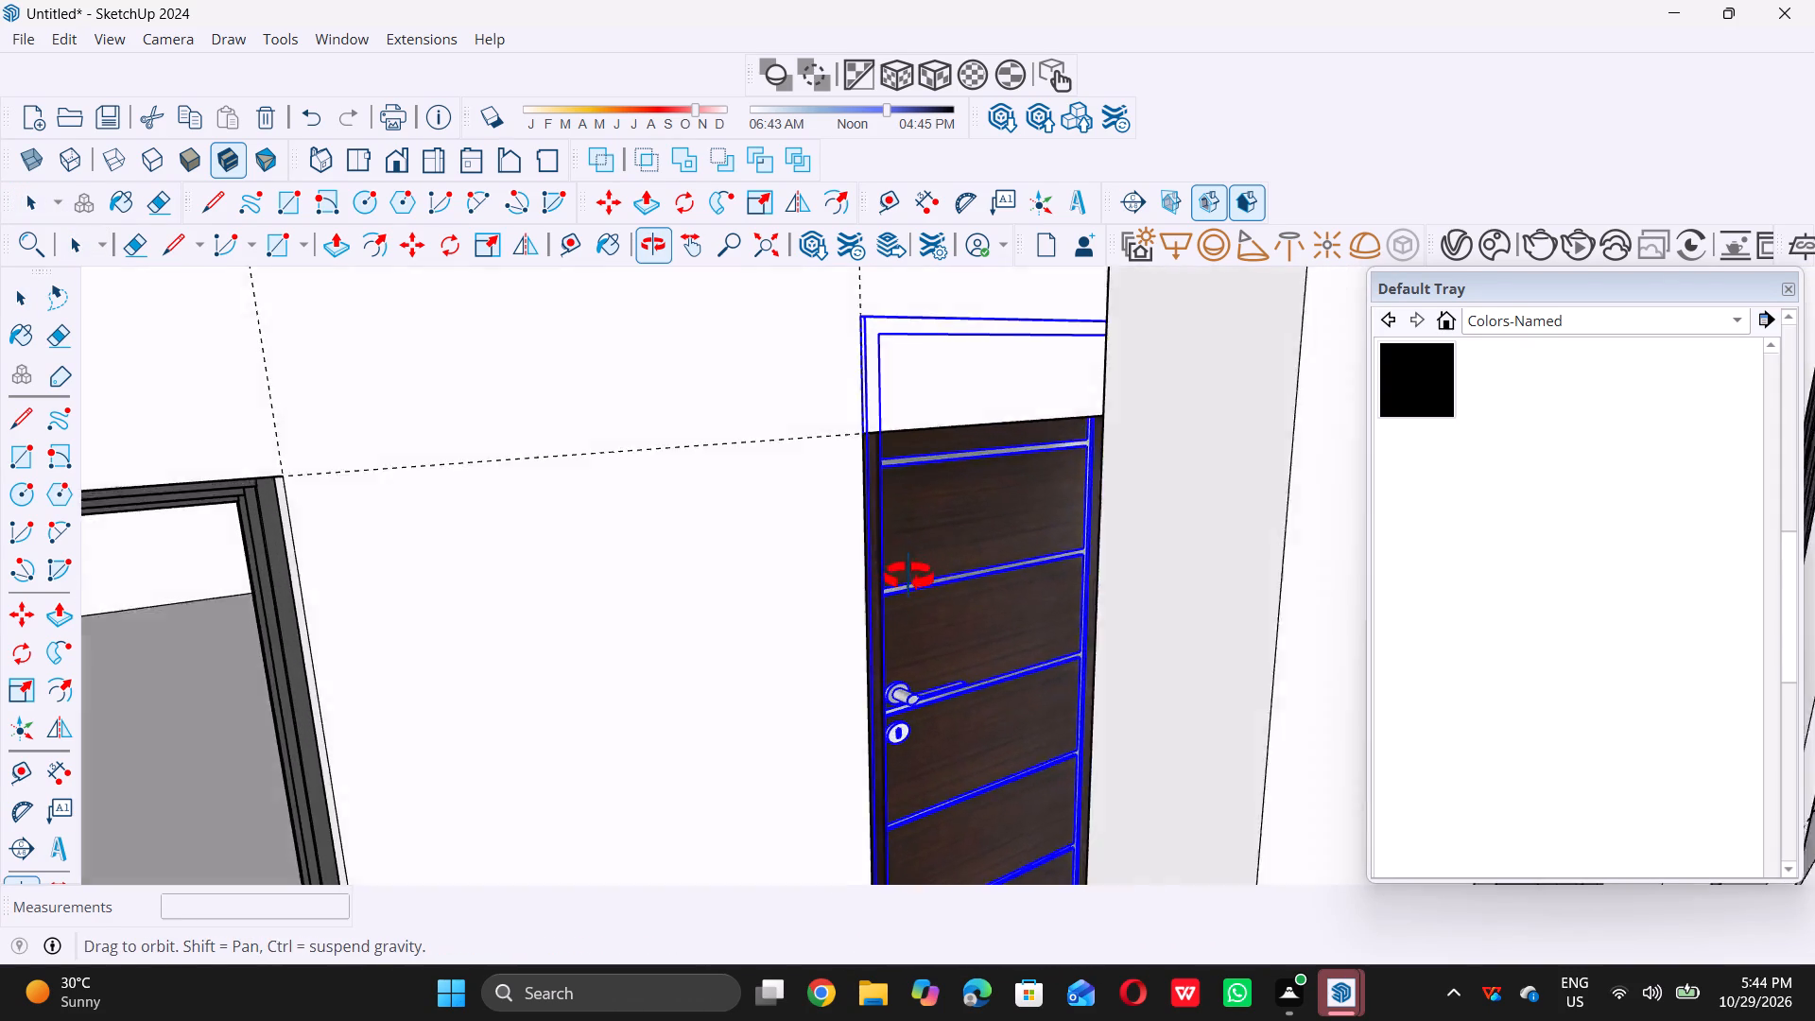
middle_click_drag(908, 577, 942, 564)
middle_click(942, 564)
scroll(928, 593, "down", 4)
middle_click_drag(926, 597, 949, 586)
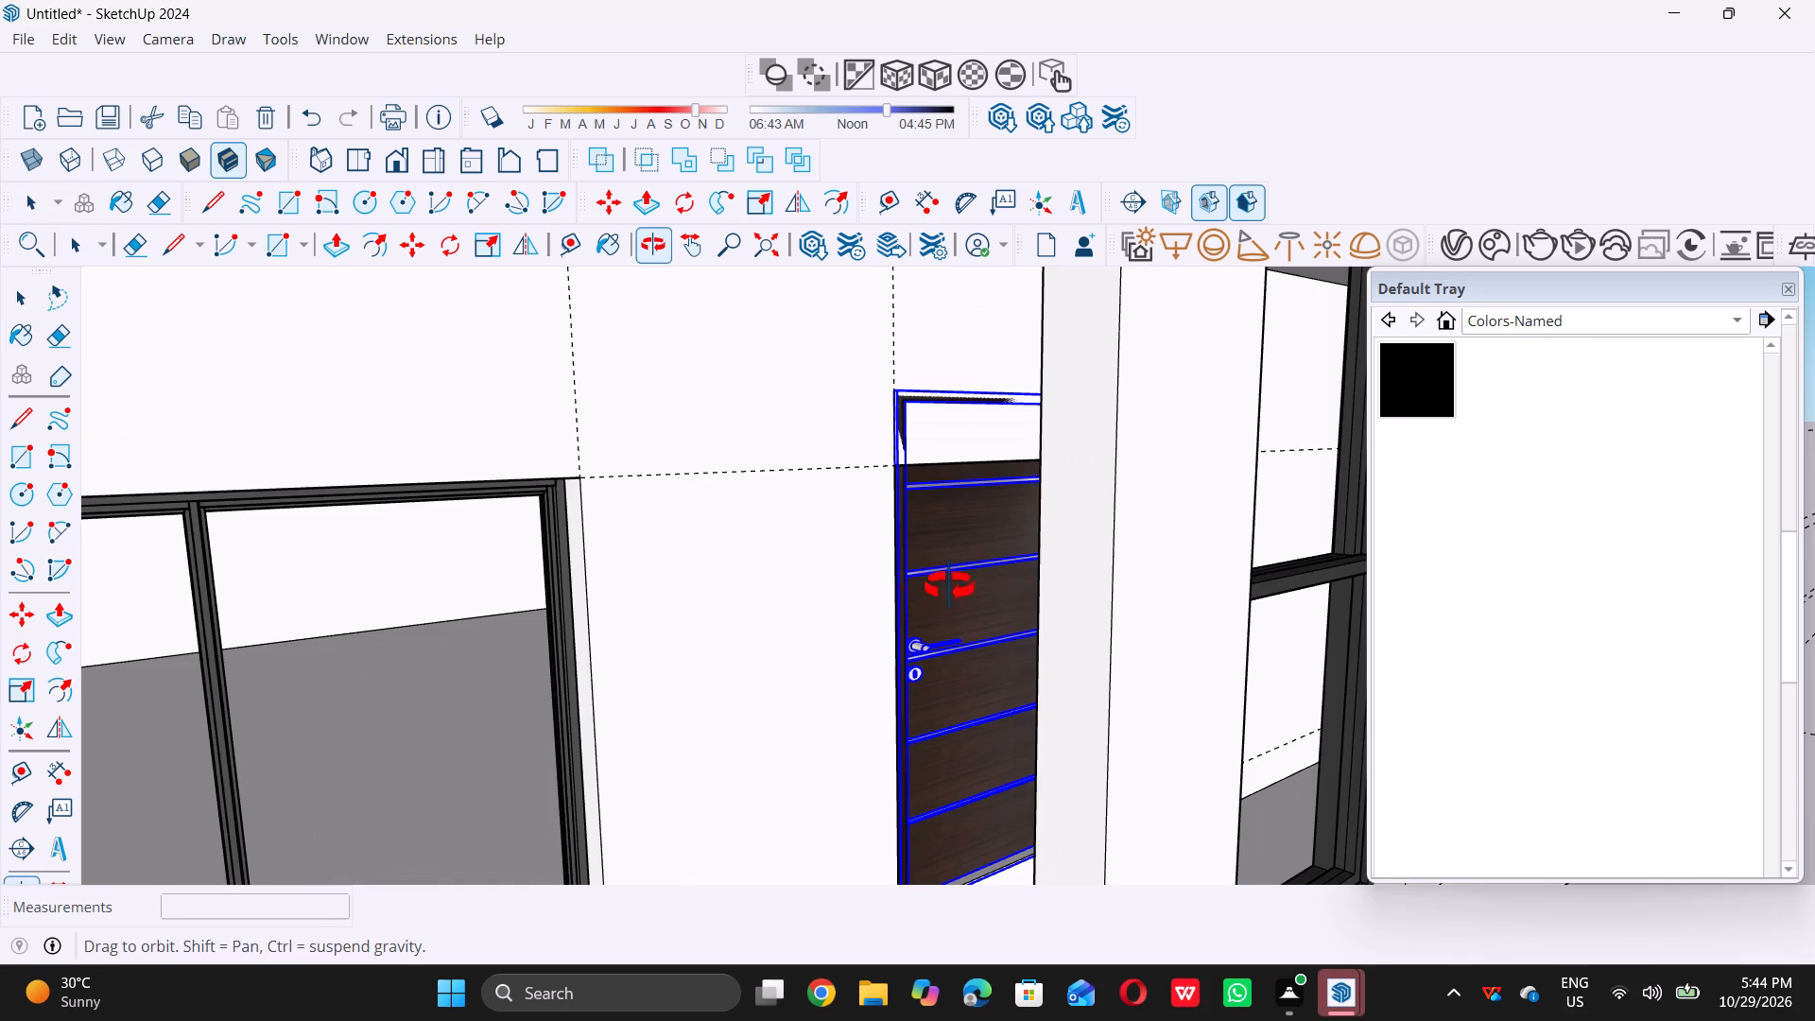
middle_click_drag(949, 586, 891, 617)
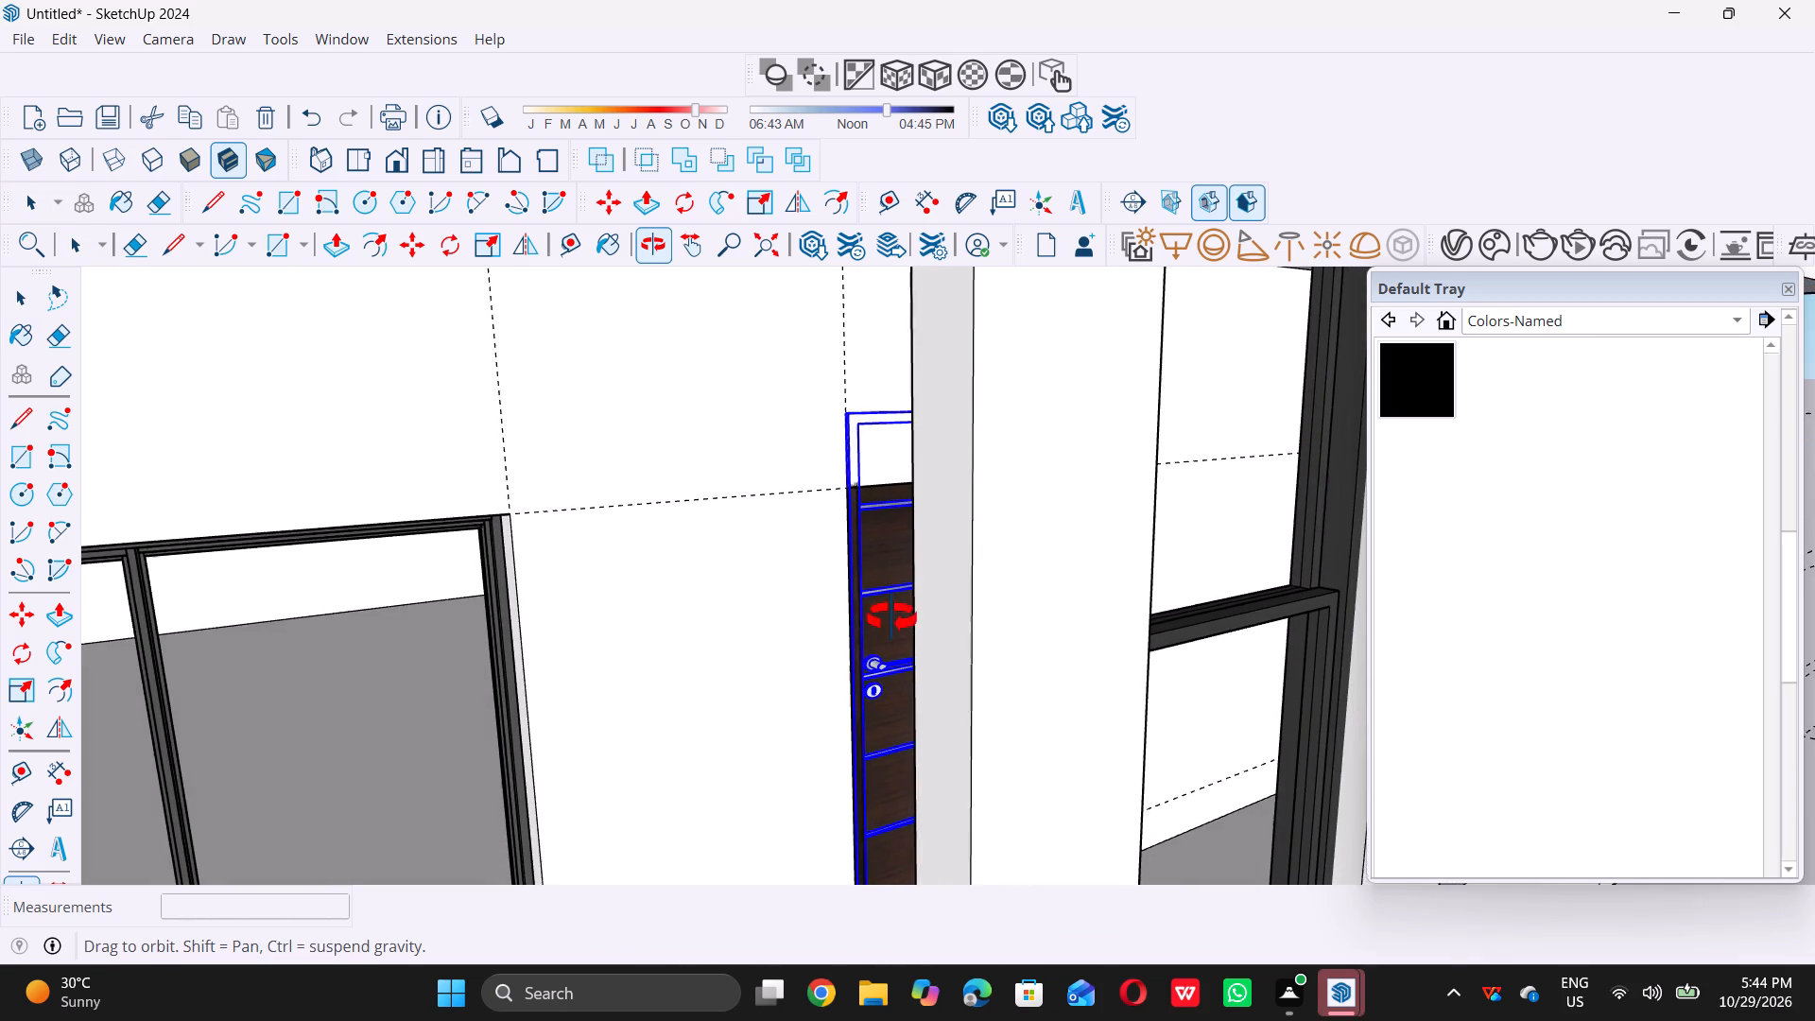
middle_click_drag(891, 617, 893, 632)
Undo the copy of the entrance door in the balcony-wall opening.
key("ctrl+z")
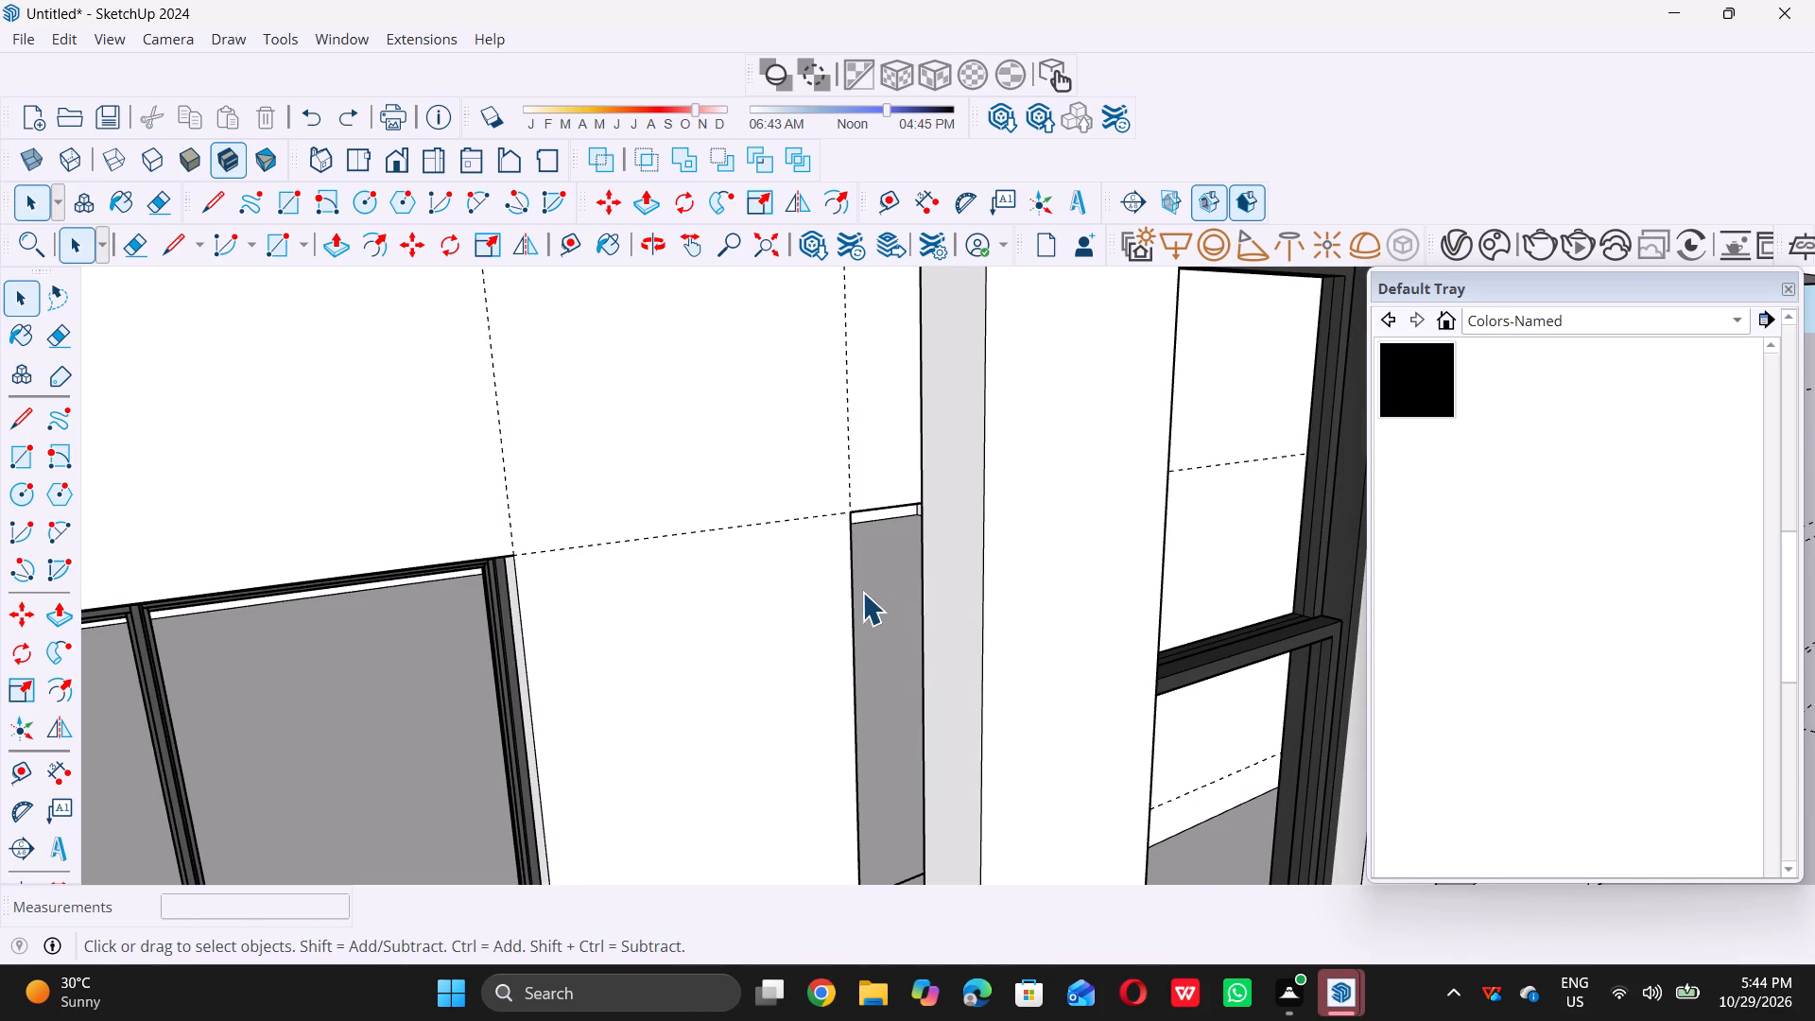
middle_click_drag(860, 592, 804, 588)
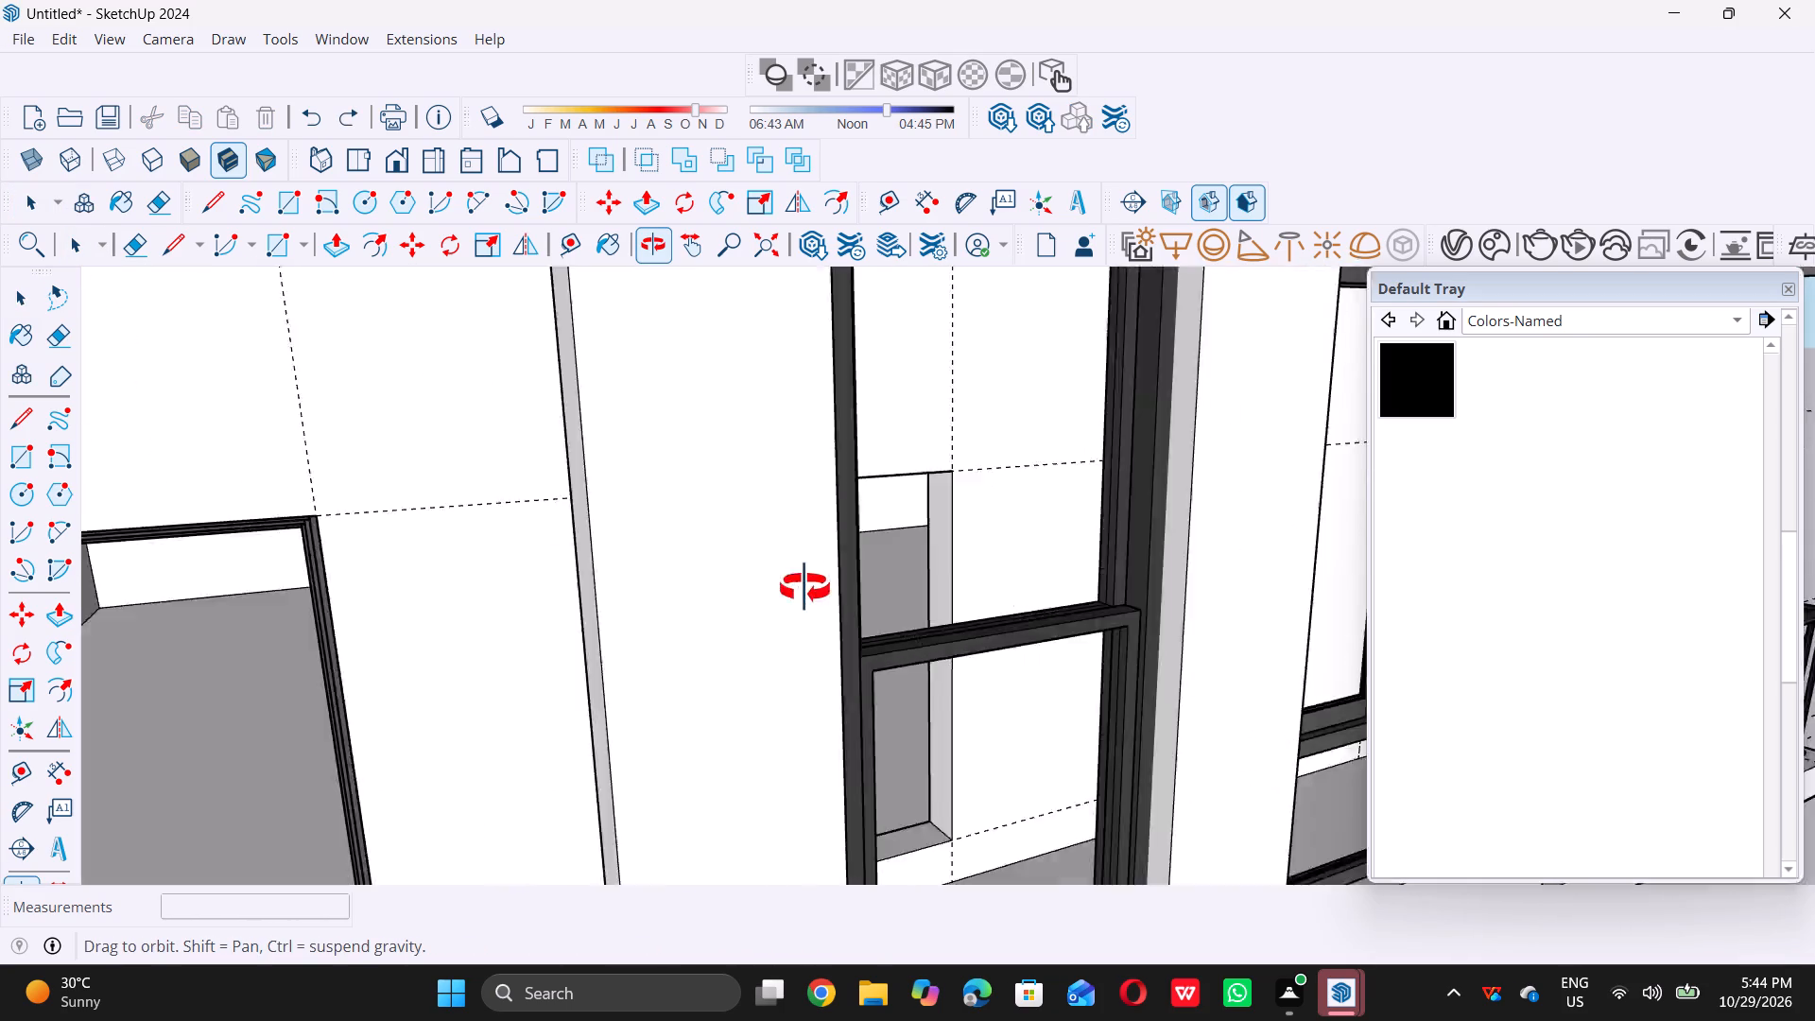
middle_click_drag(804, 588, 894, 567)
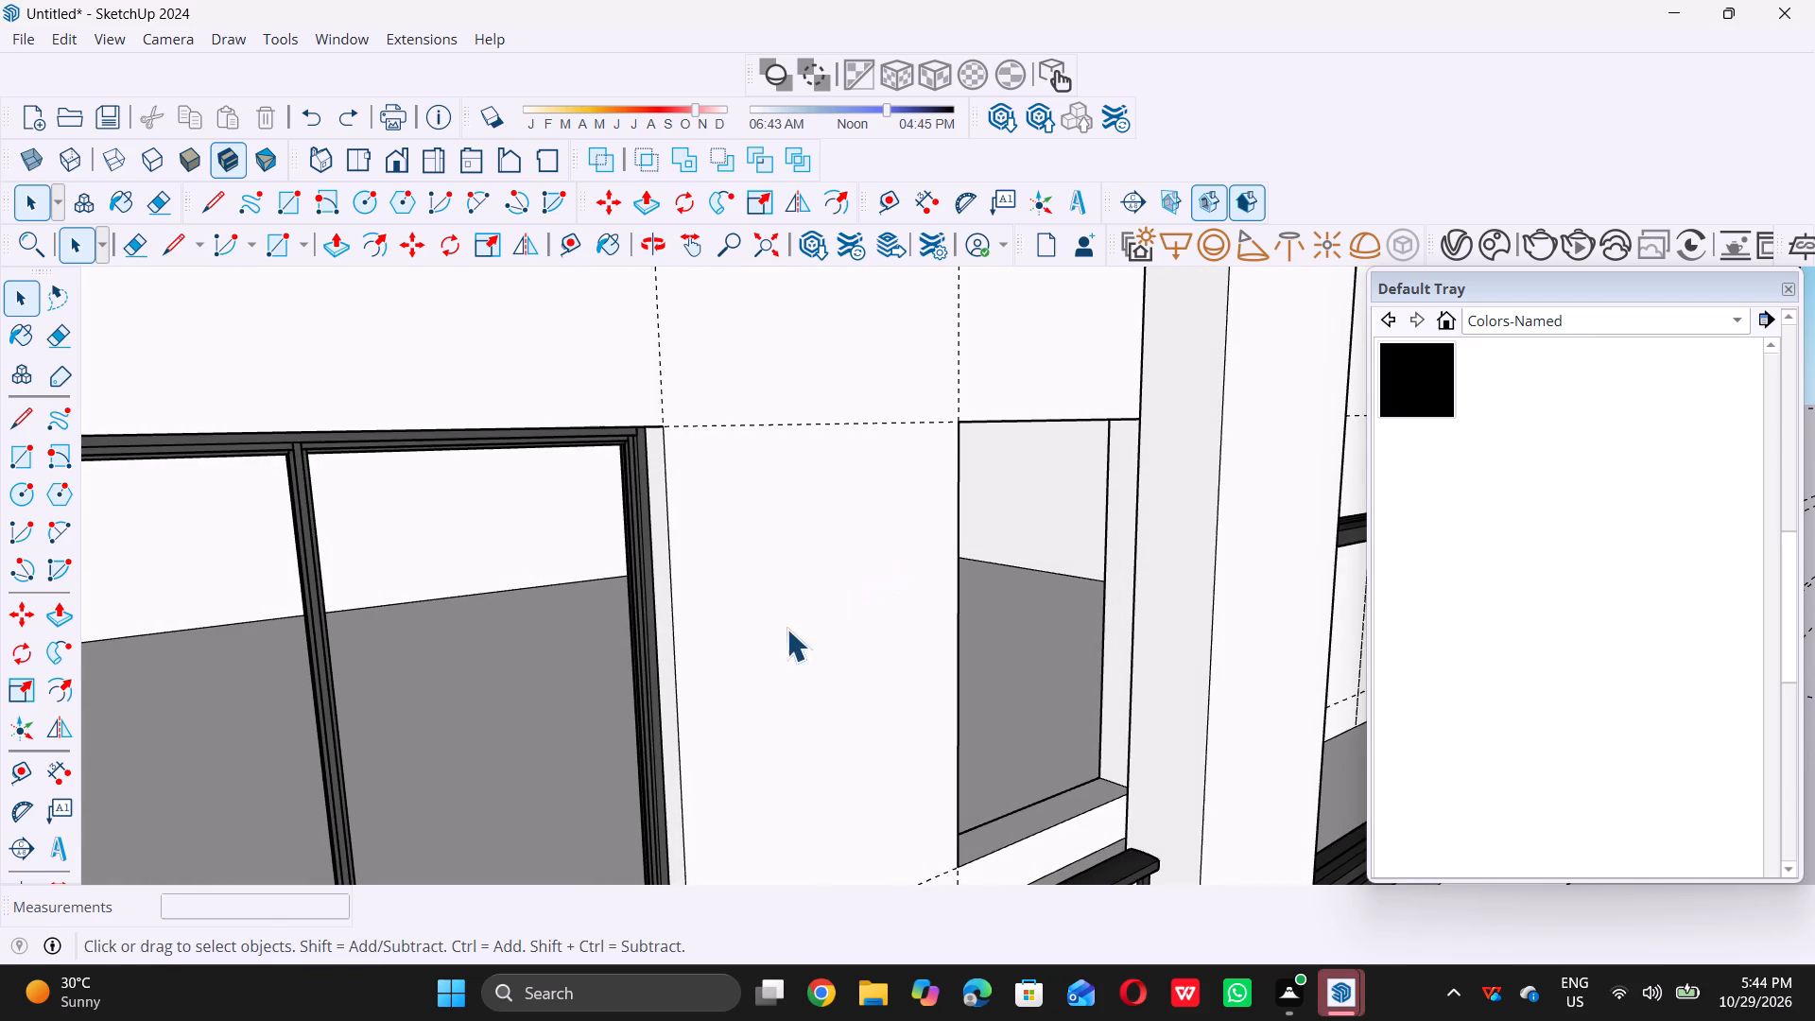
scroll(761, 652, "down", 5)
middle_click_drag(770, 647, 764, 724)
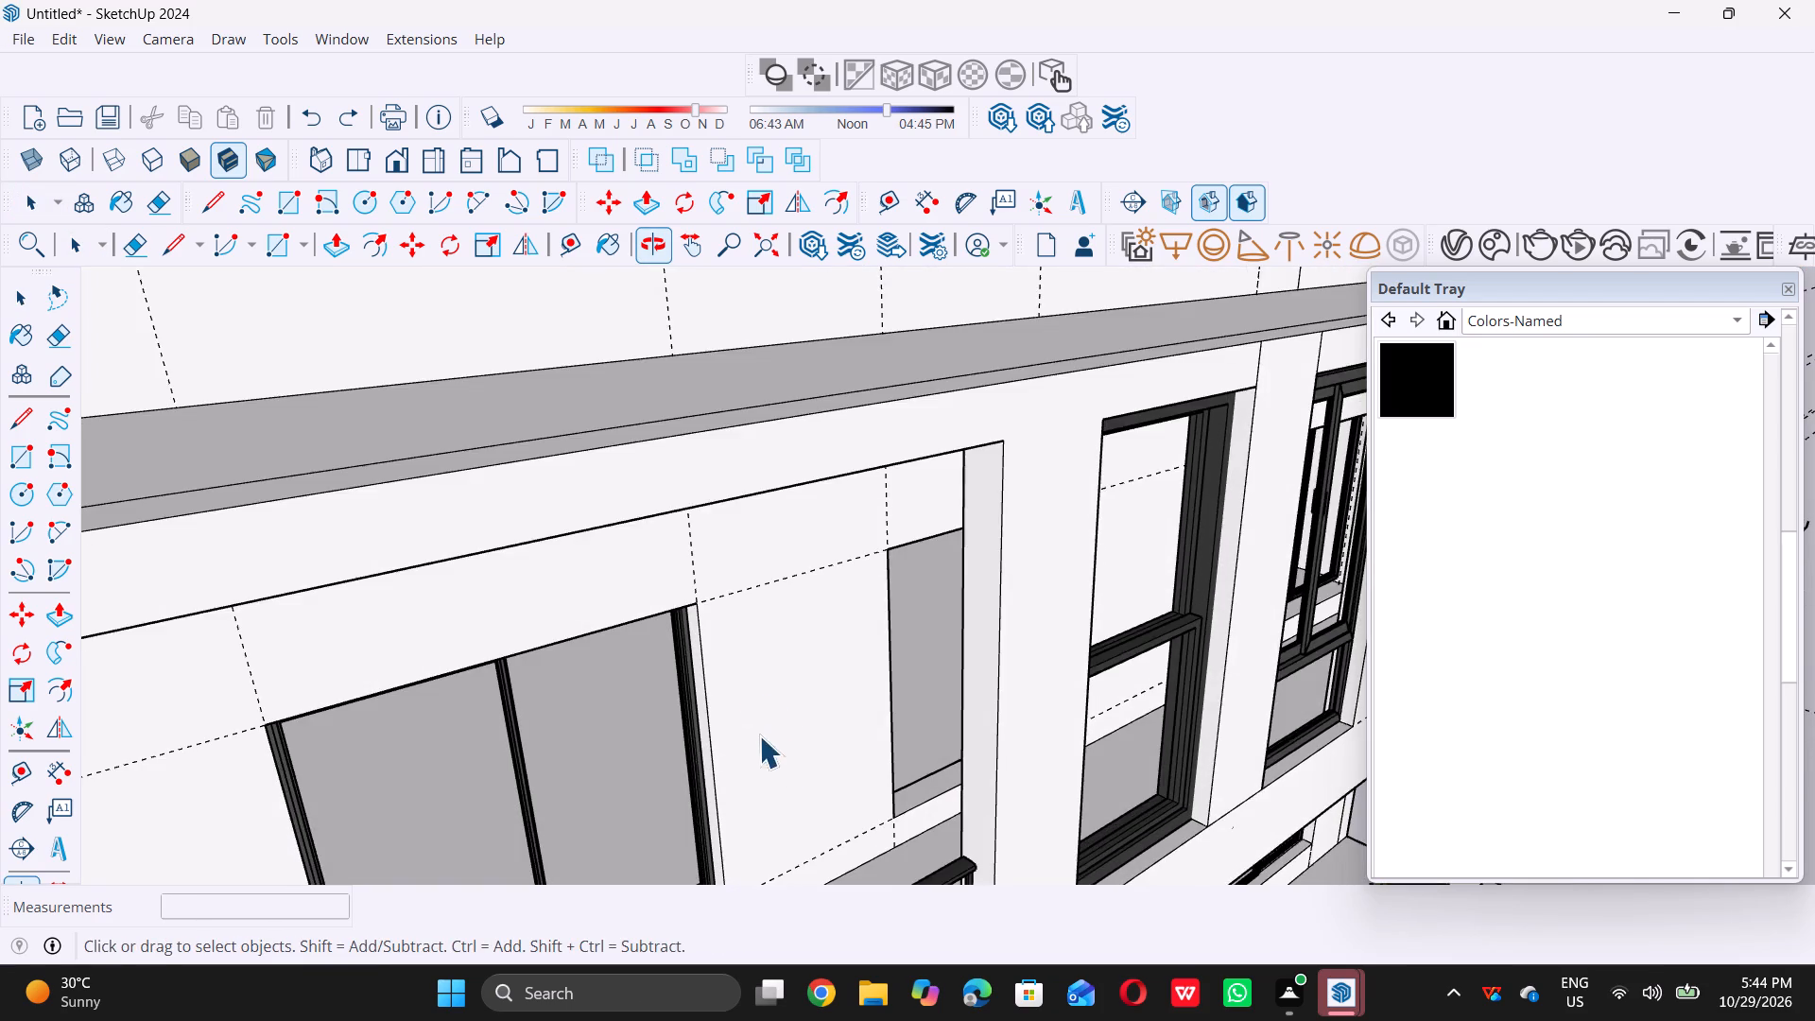
Push the bottom face of the balcony-wall opening down about 3 7/16" to the floor level.
scroll(817, 769, "up", 6)
scroll(968, 727, "down", 5)
middle_click_drag(928, 640, 928, 643)
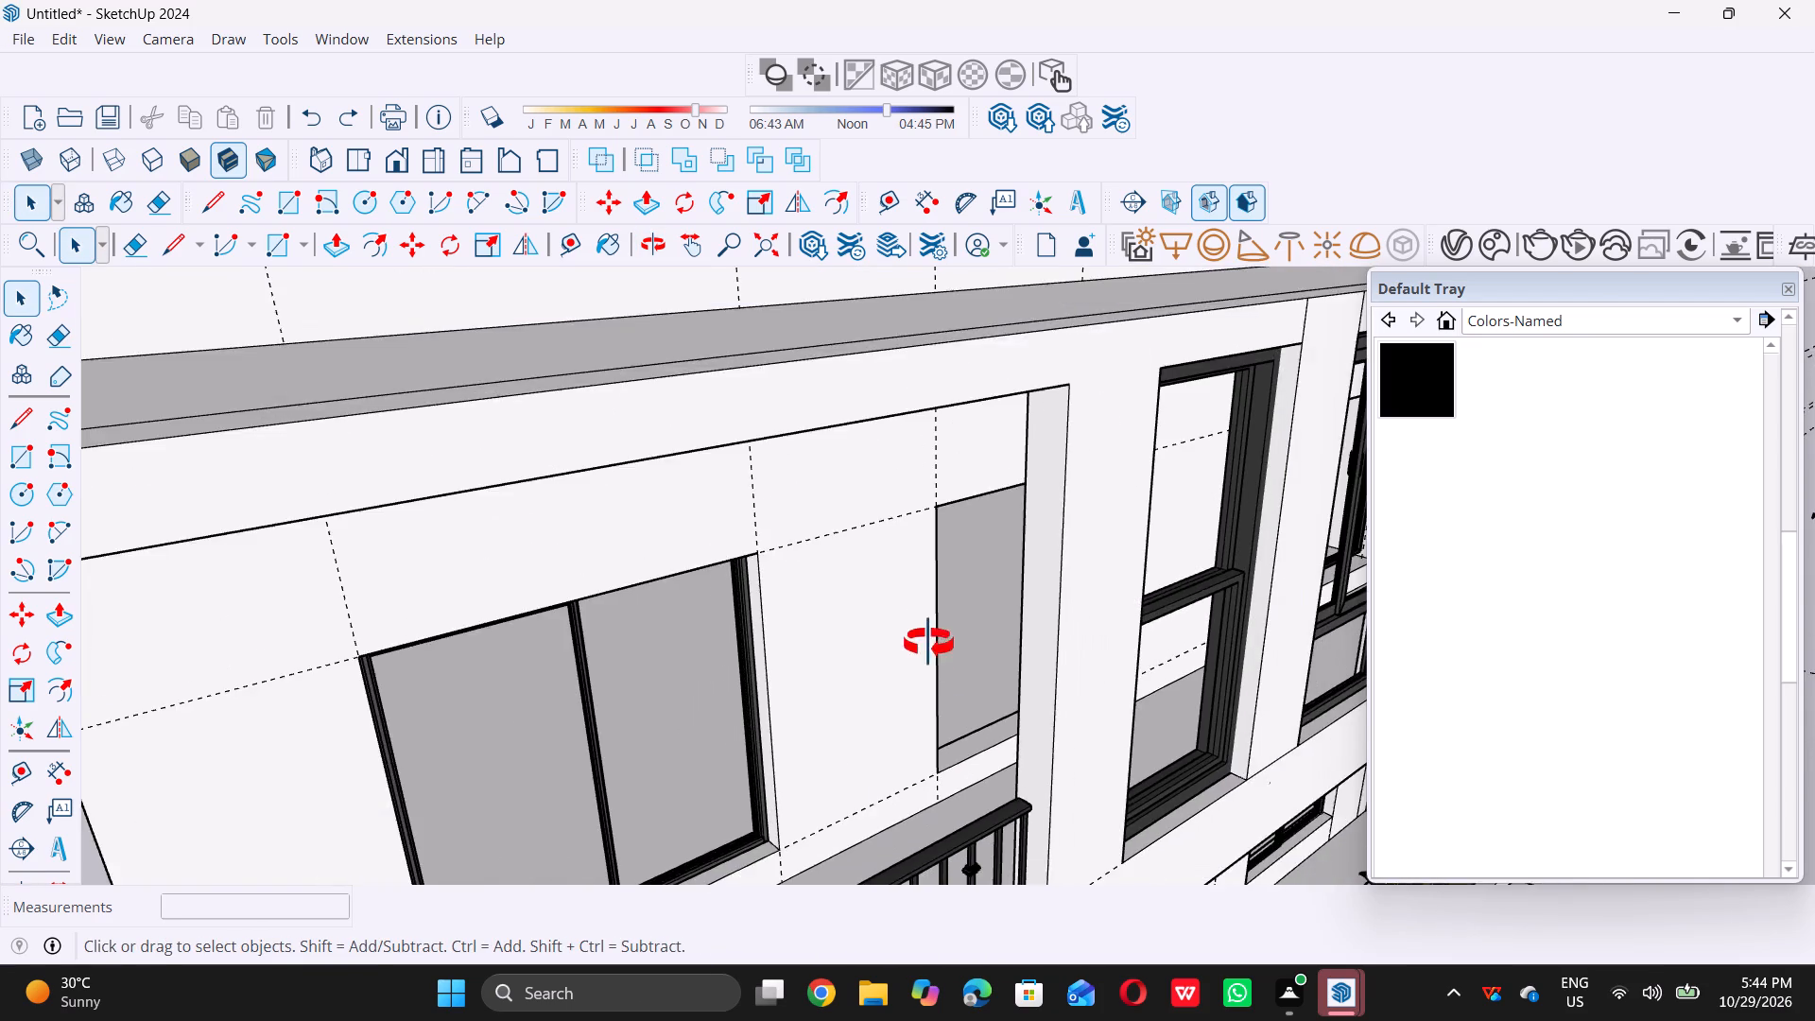
middle_click_drag(928, 643, 939, 686)
scroll(985, 756, "up", 10)
left_click(992, 741)
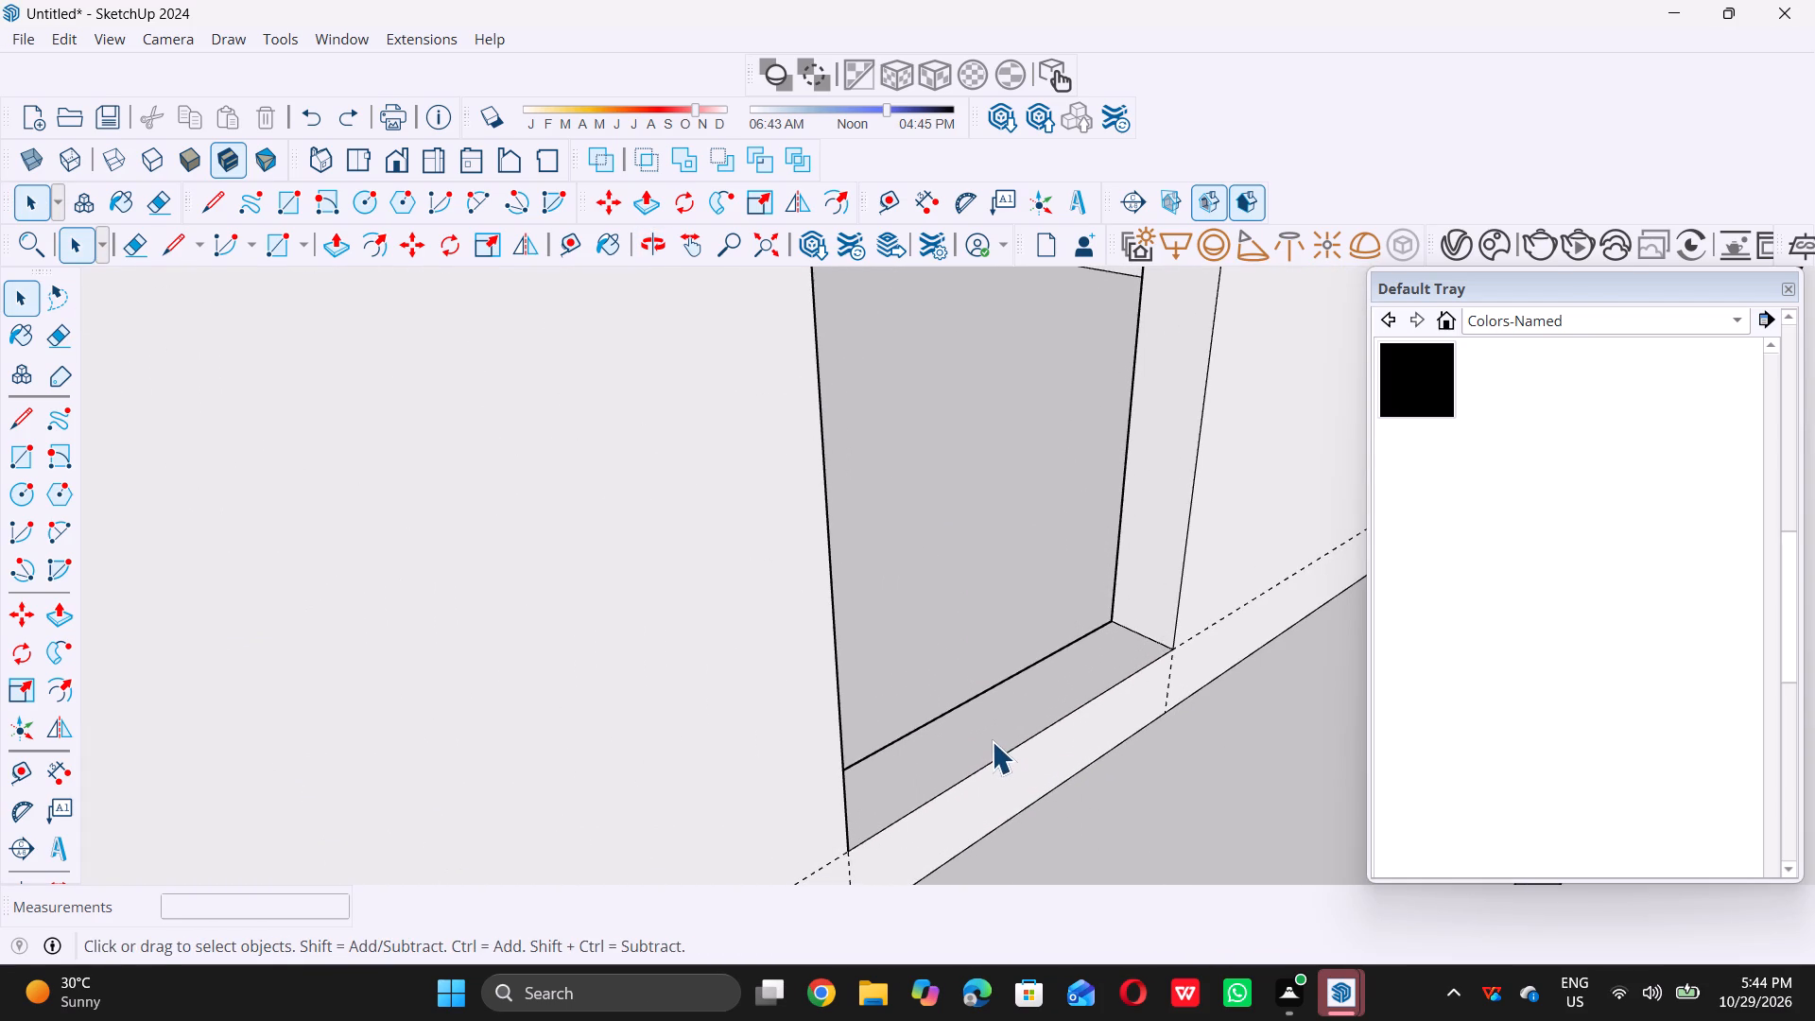
key("p")
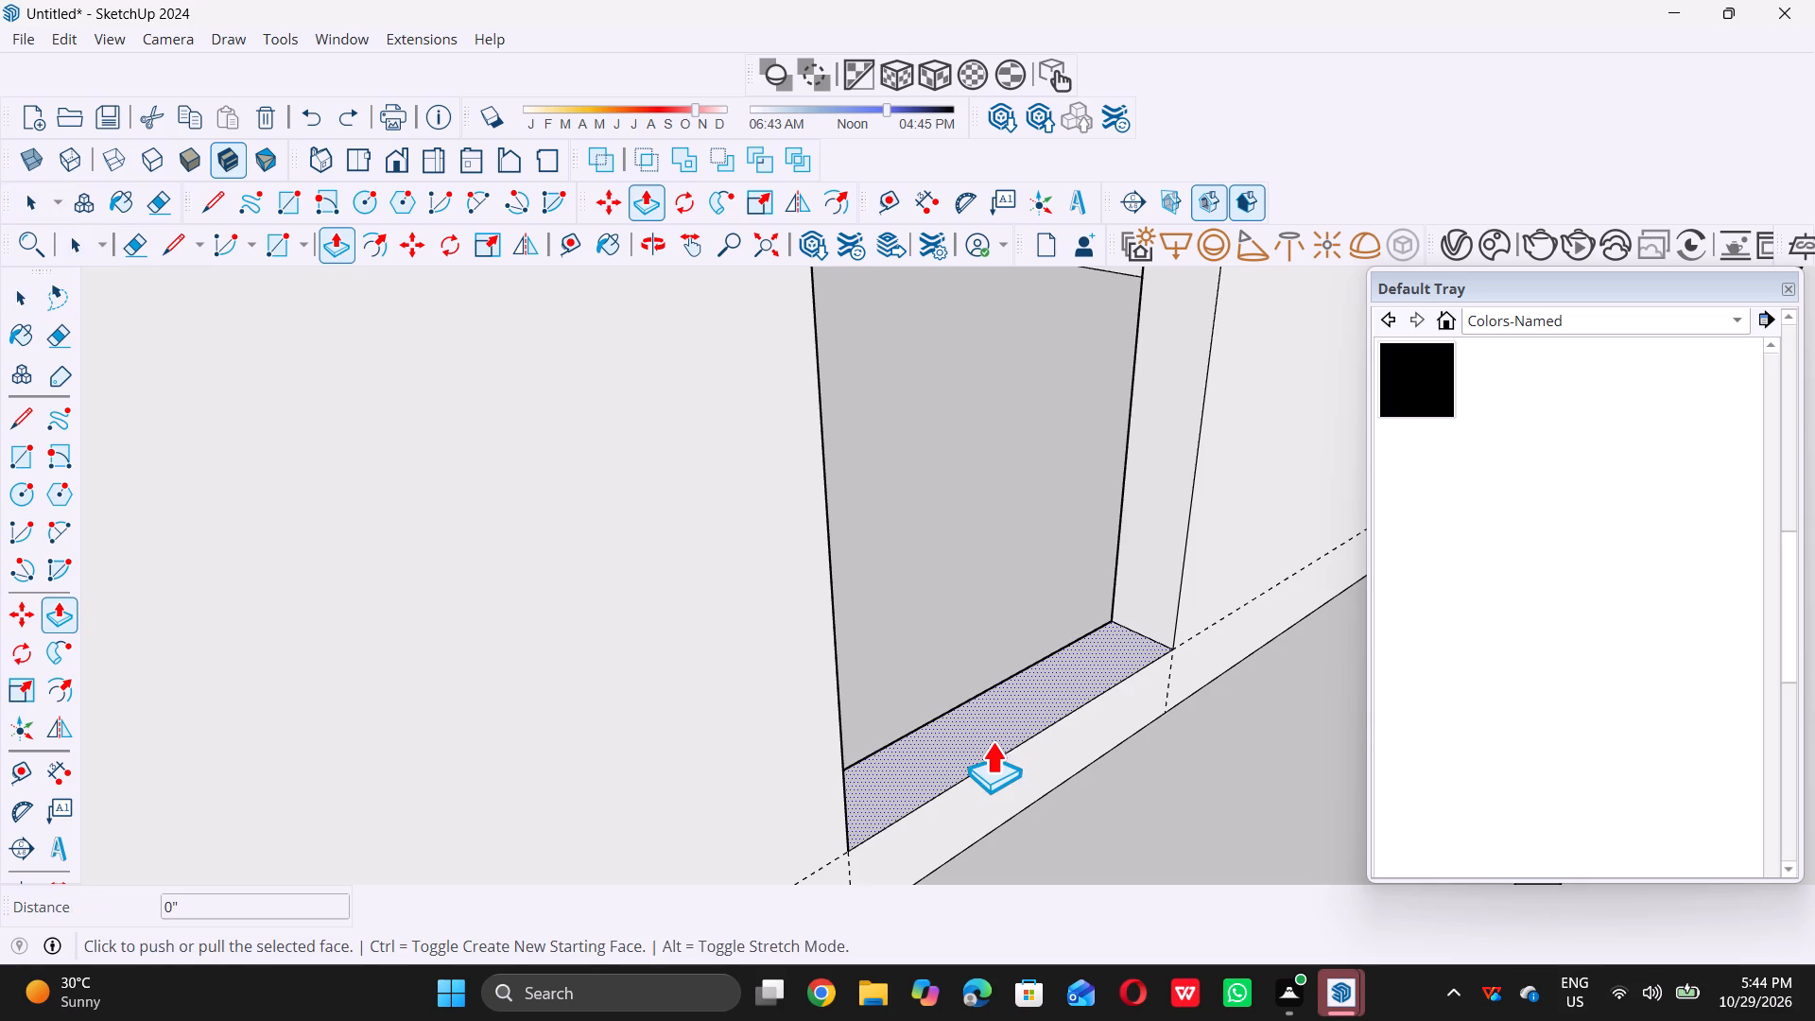
triple_click(1000, 727)
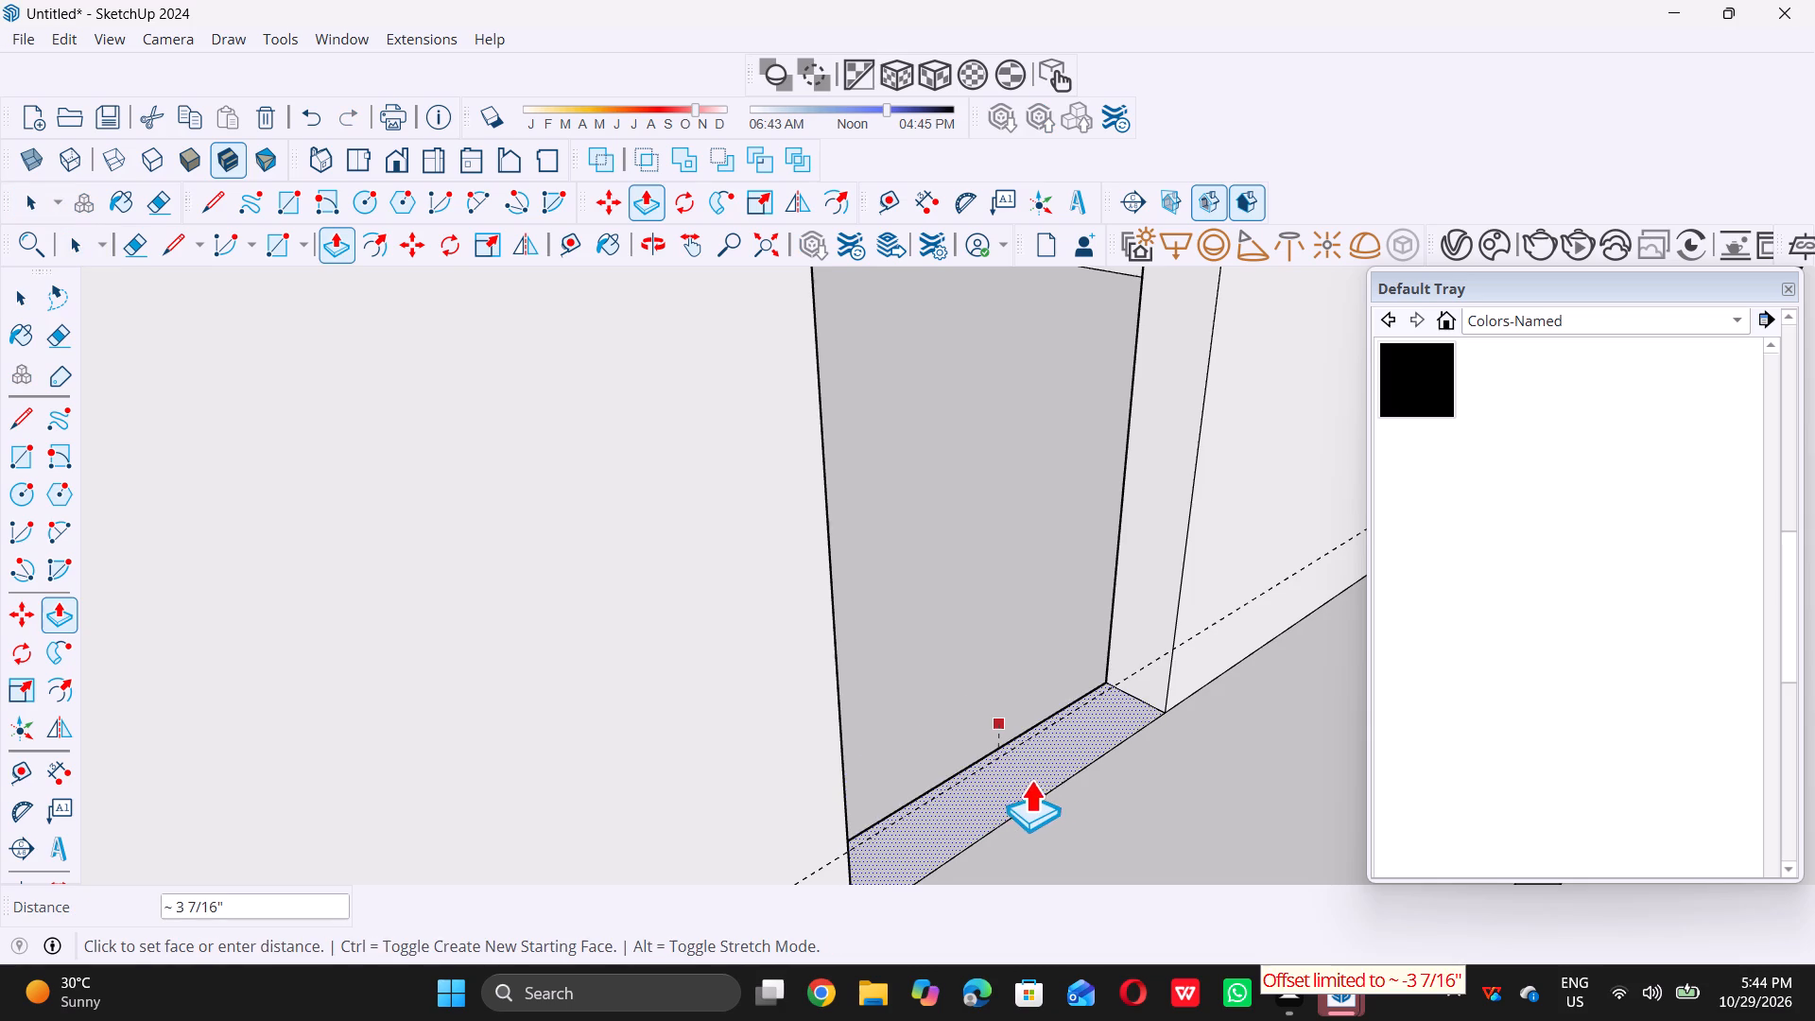
double_click(1056, 782)
key("space")
scroll(1039, 781, "down", 4)
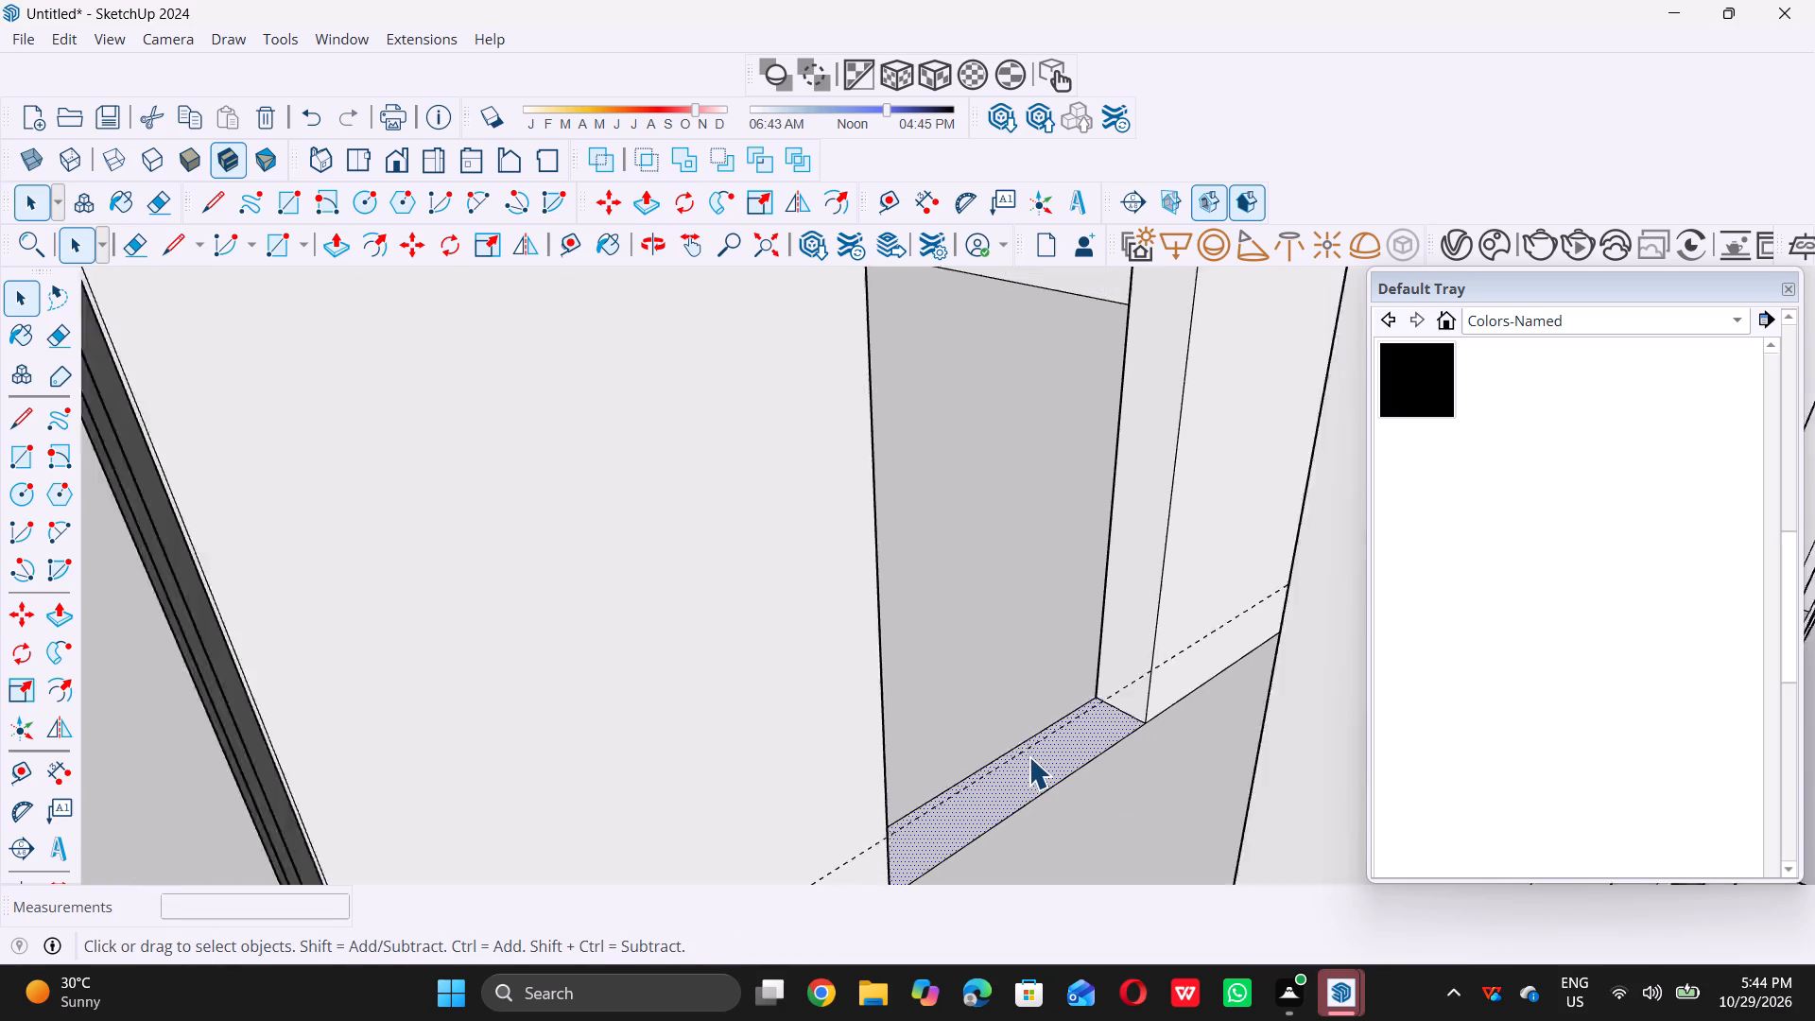
scroll(1028, 756, "down", 17)
double_click(365, 690)
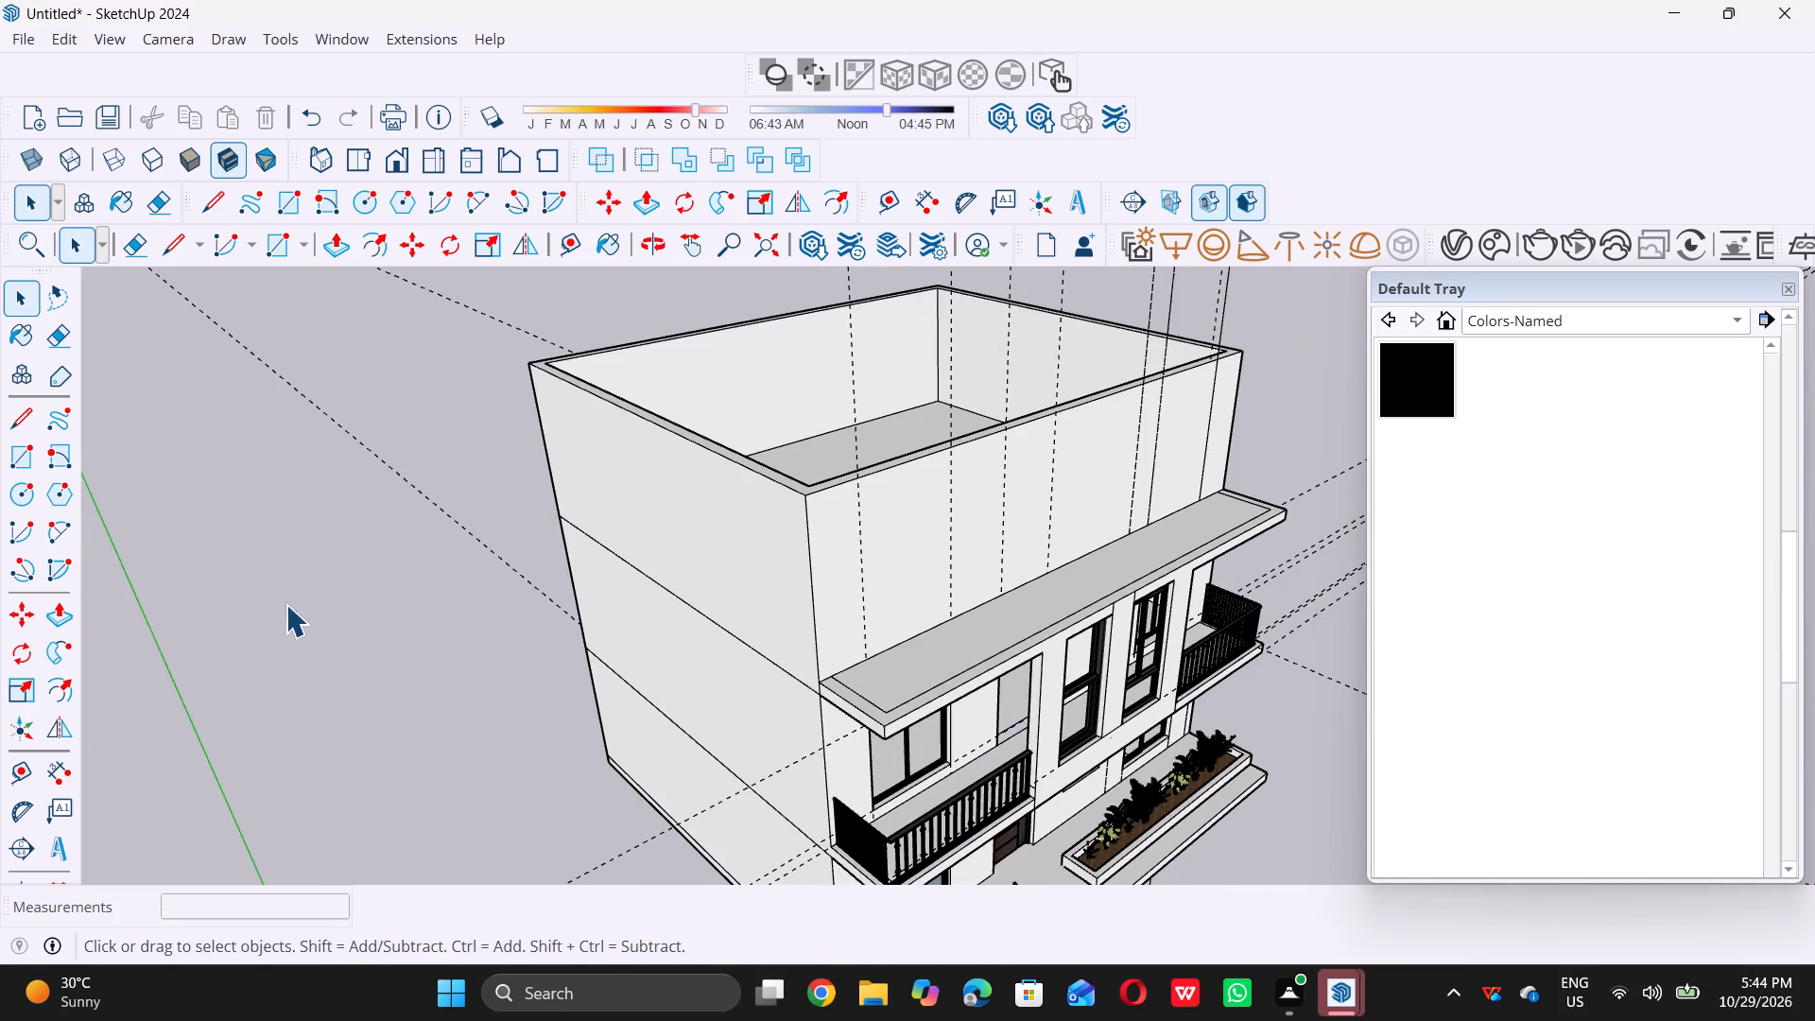
Copy the ground-floor entrance door by its lower frame corner about 10' 9" to the lower corner of the balcony-wall opening.
scroll(284, 589, "down", 4)
scroll(658, 572, "down", 5)
scroll(750, 777, "up", 5)
scroll(828, 730, "up", 4)
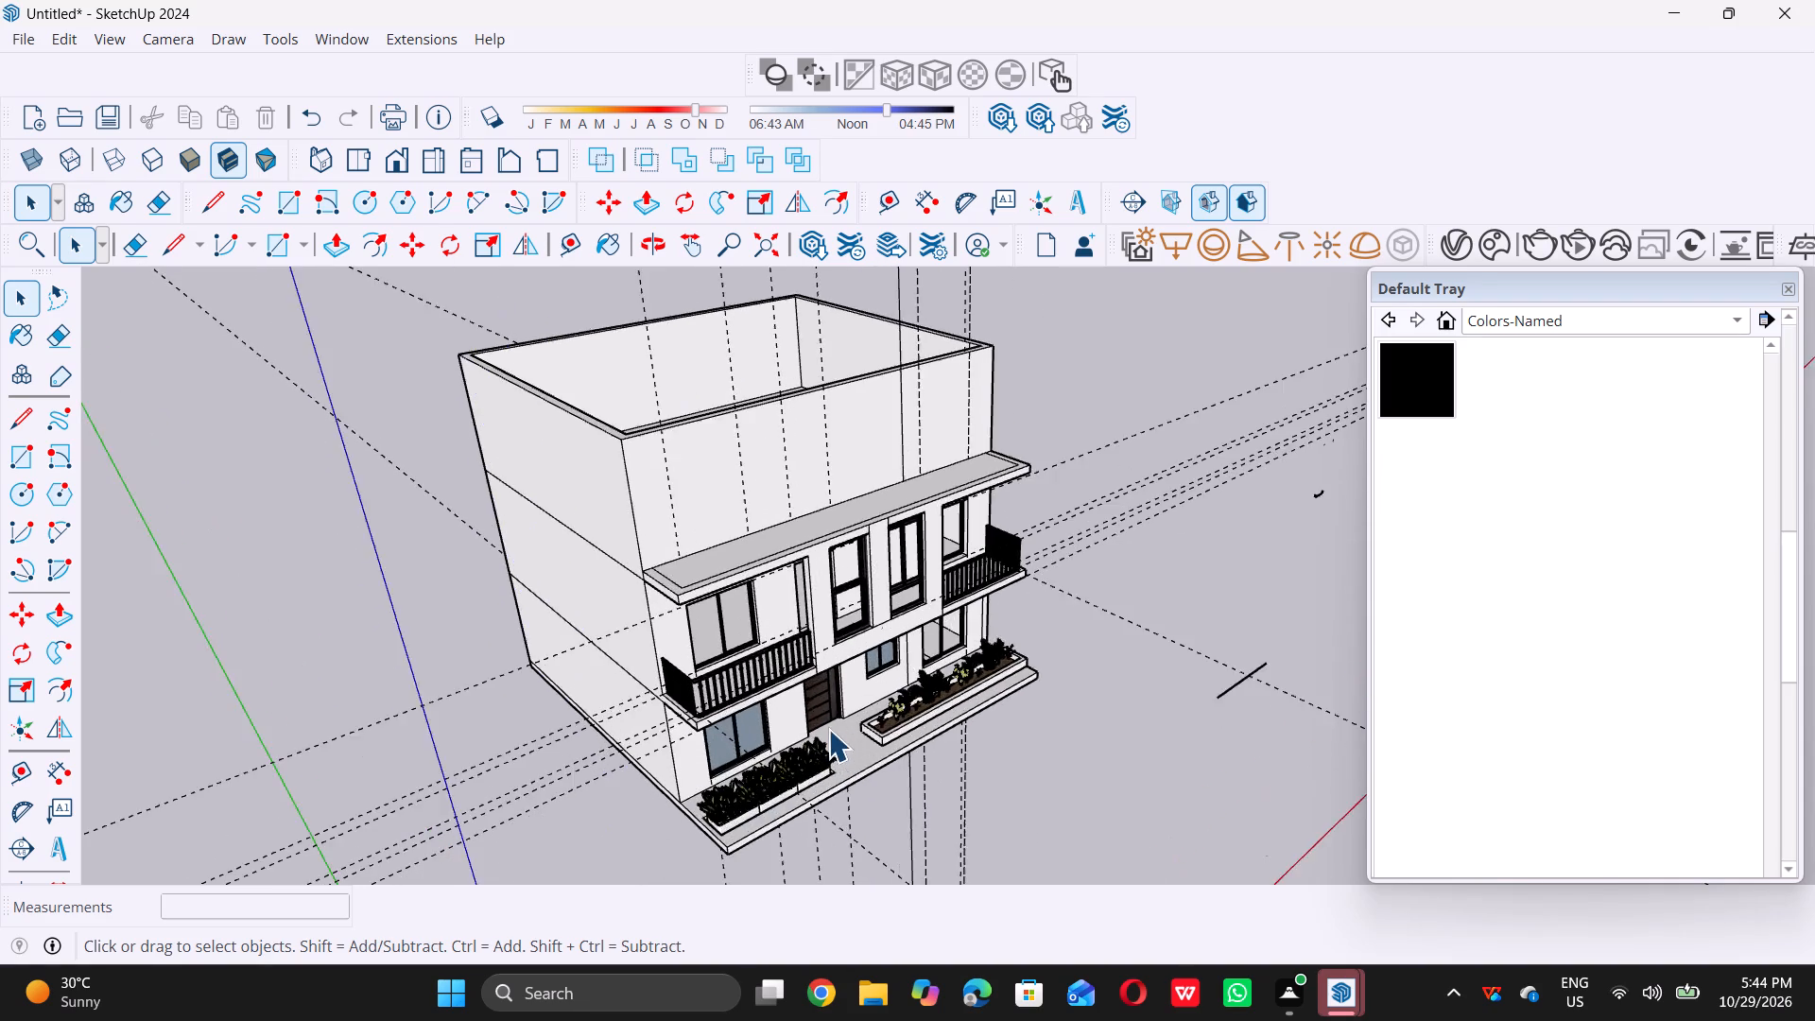
scroll(828, 729, "up", 20)
scroll(811, 741, "up", 1)
middle_click_drag(809, 738, 769, 740)
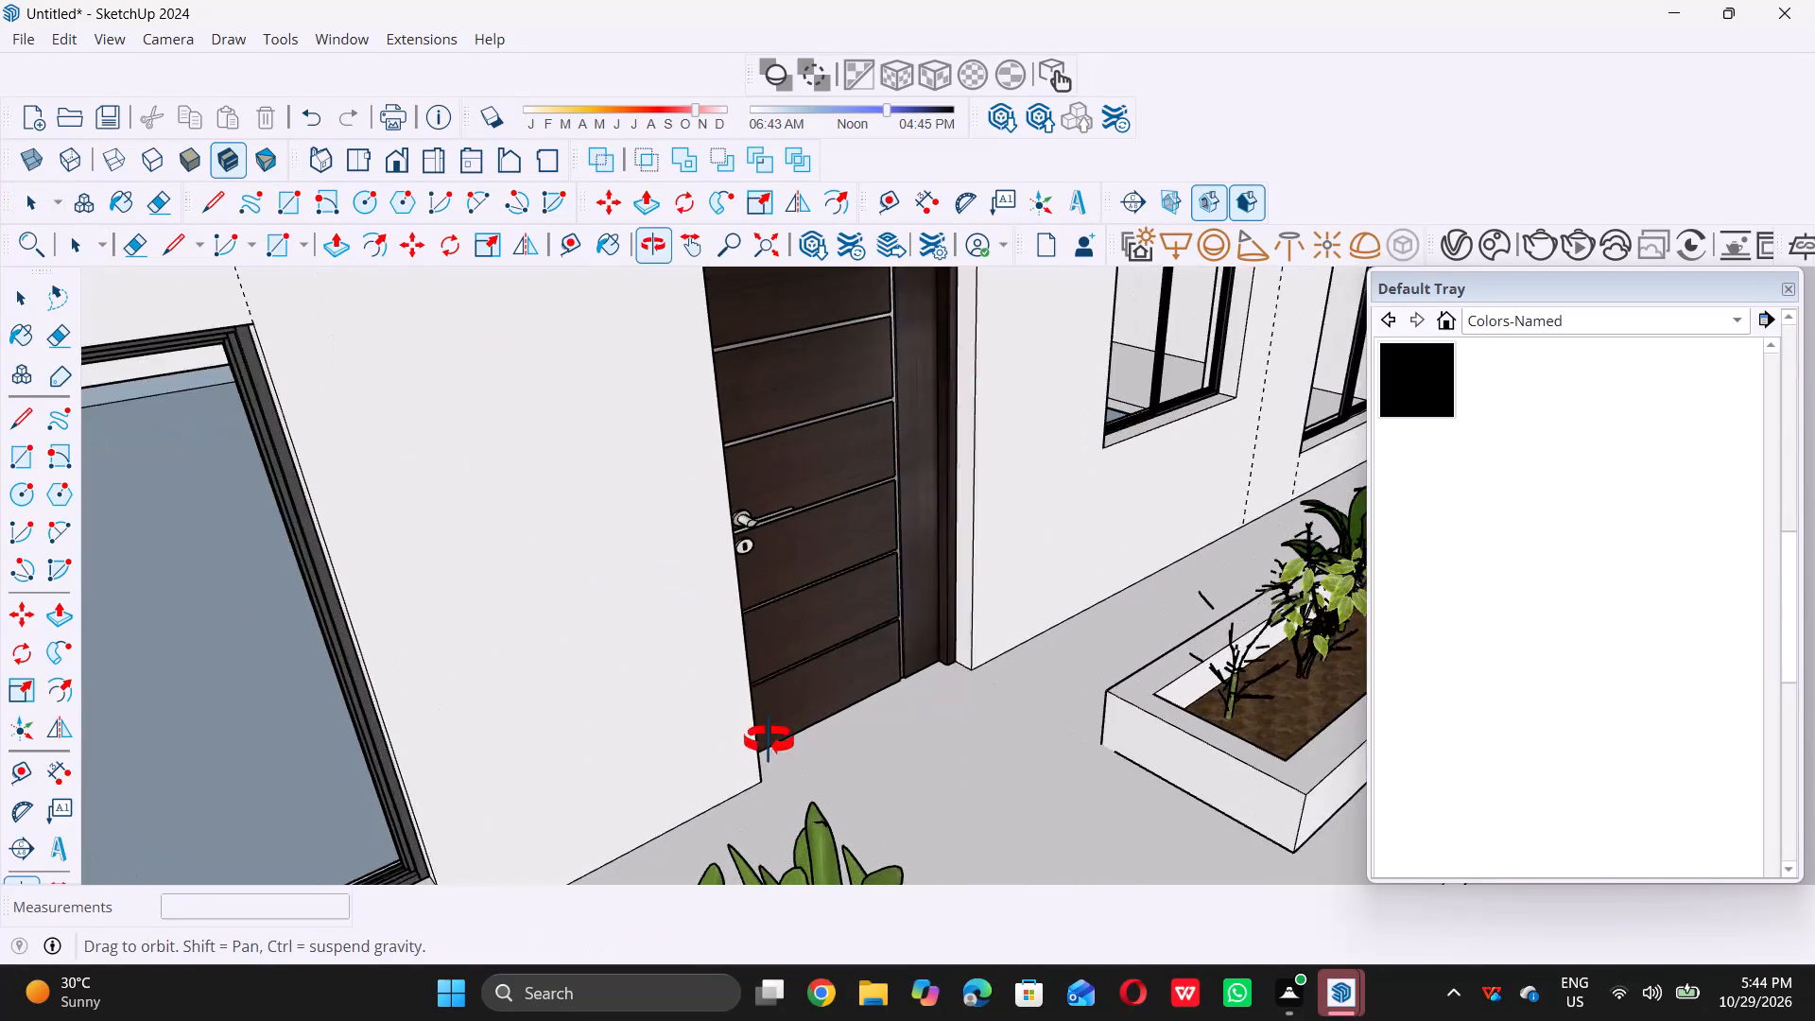
middle_click_drag(769, 740, 632, 762)
scroll(635, 718, "up", 11)
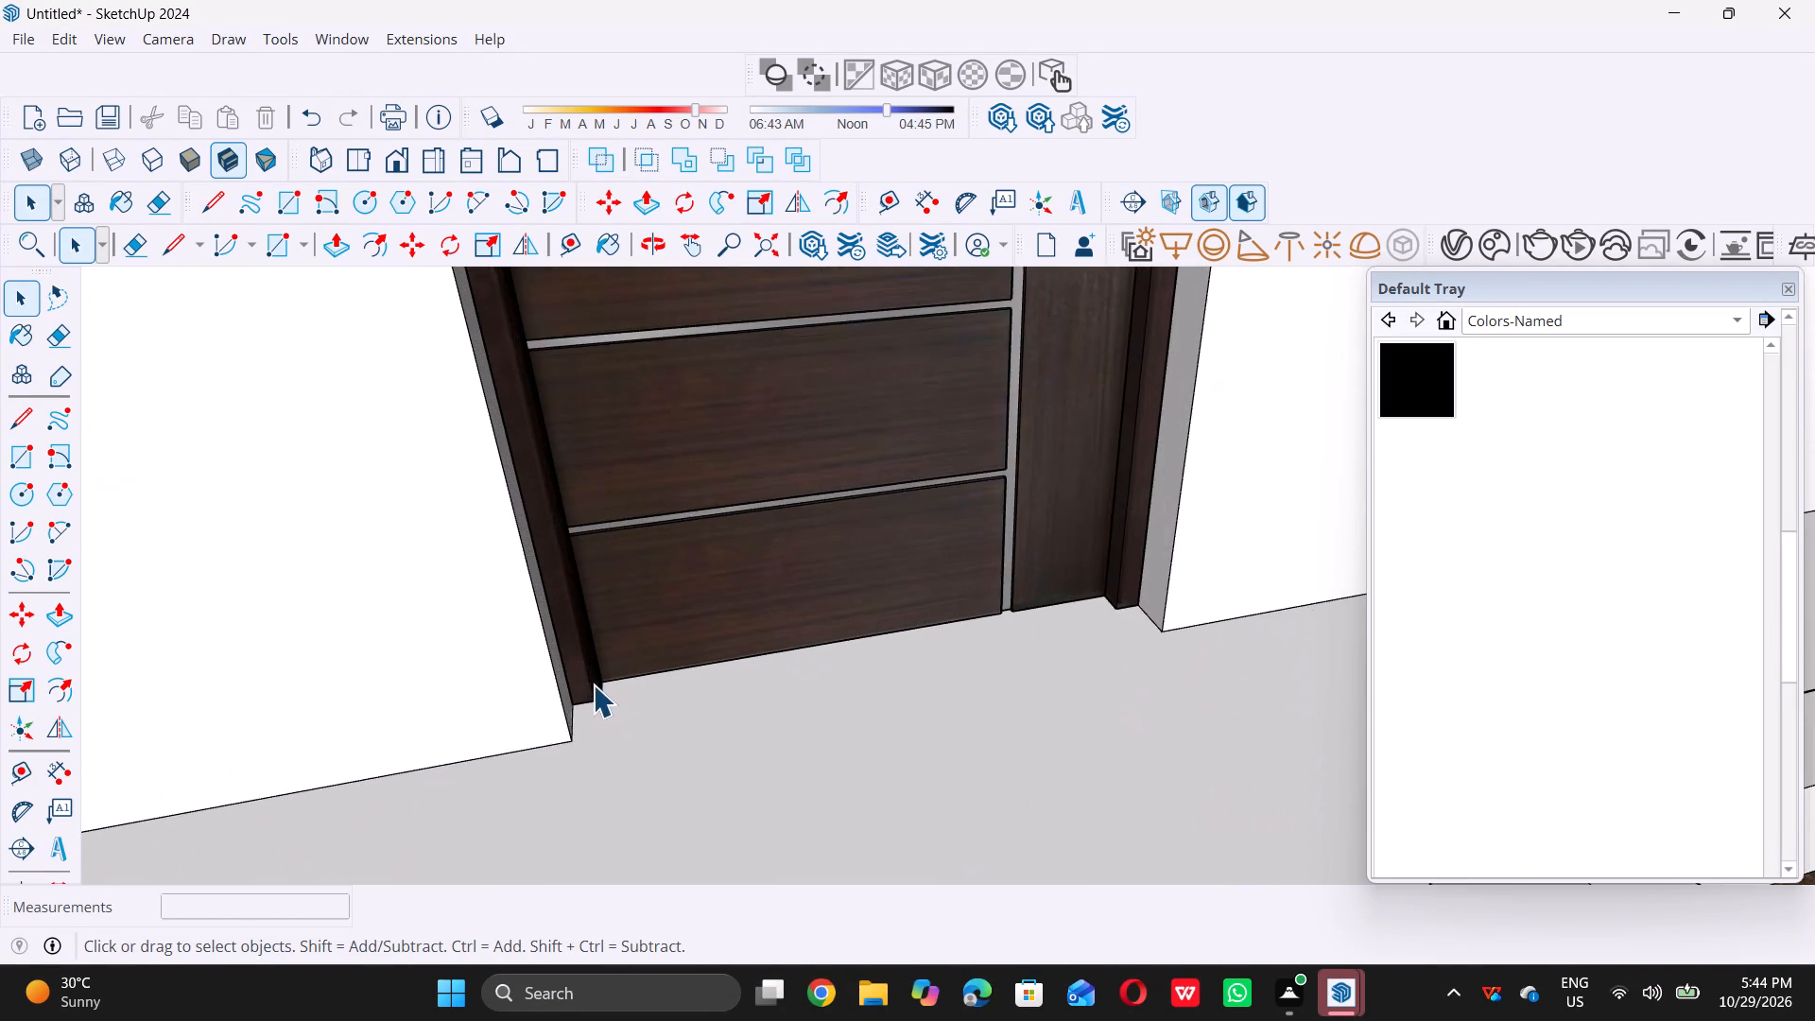
scroll(593, 684, "up", 2)
left_click(592, 684)
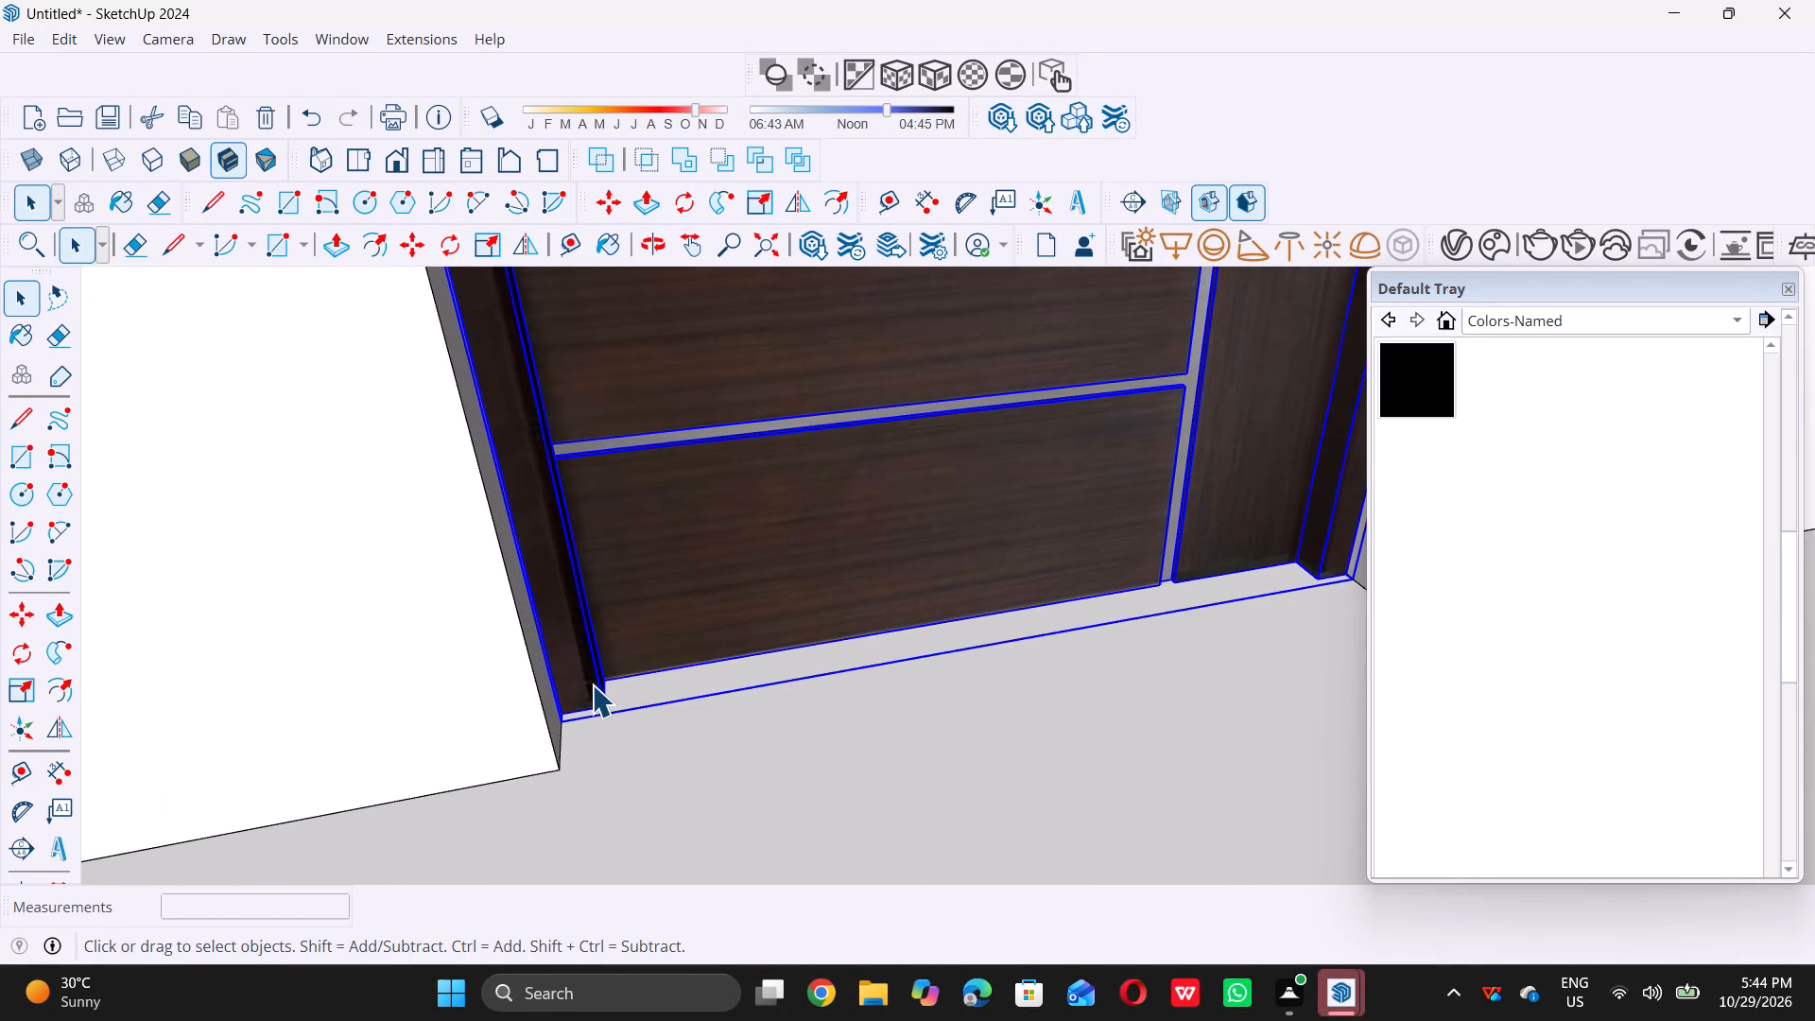
key("m")
left_click(563, 719)
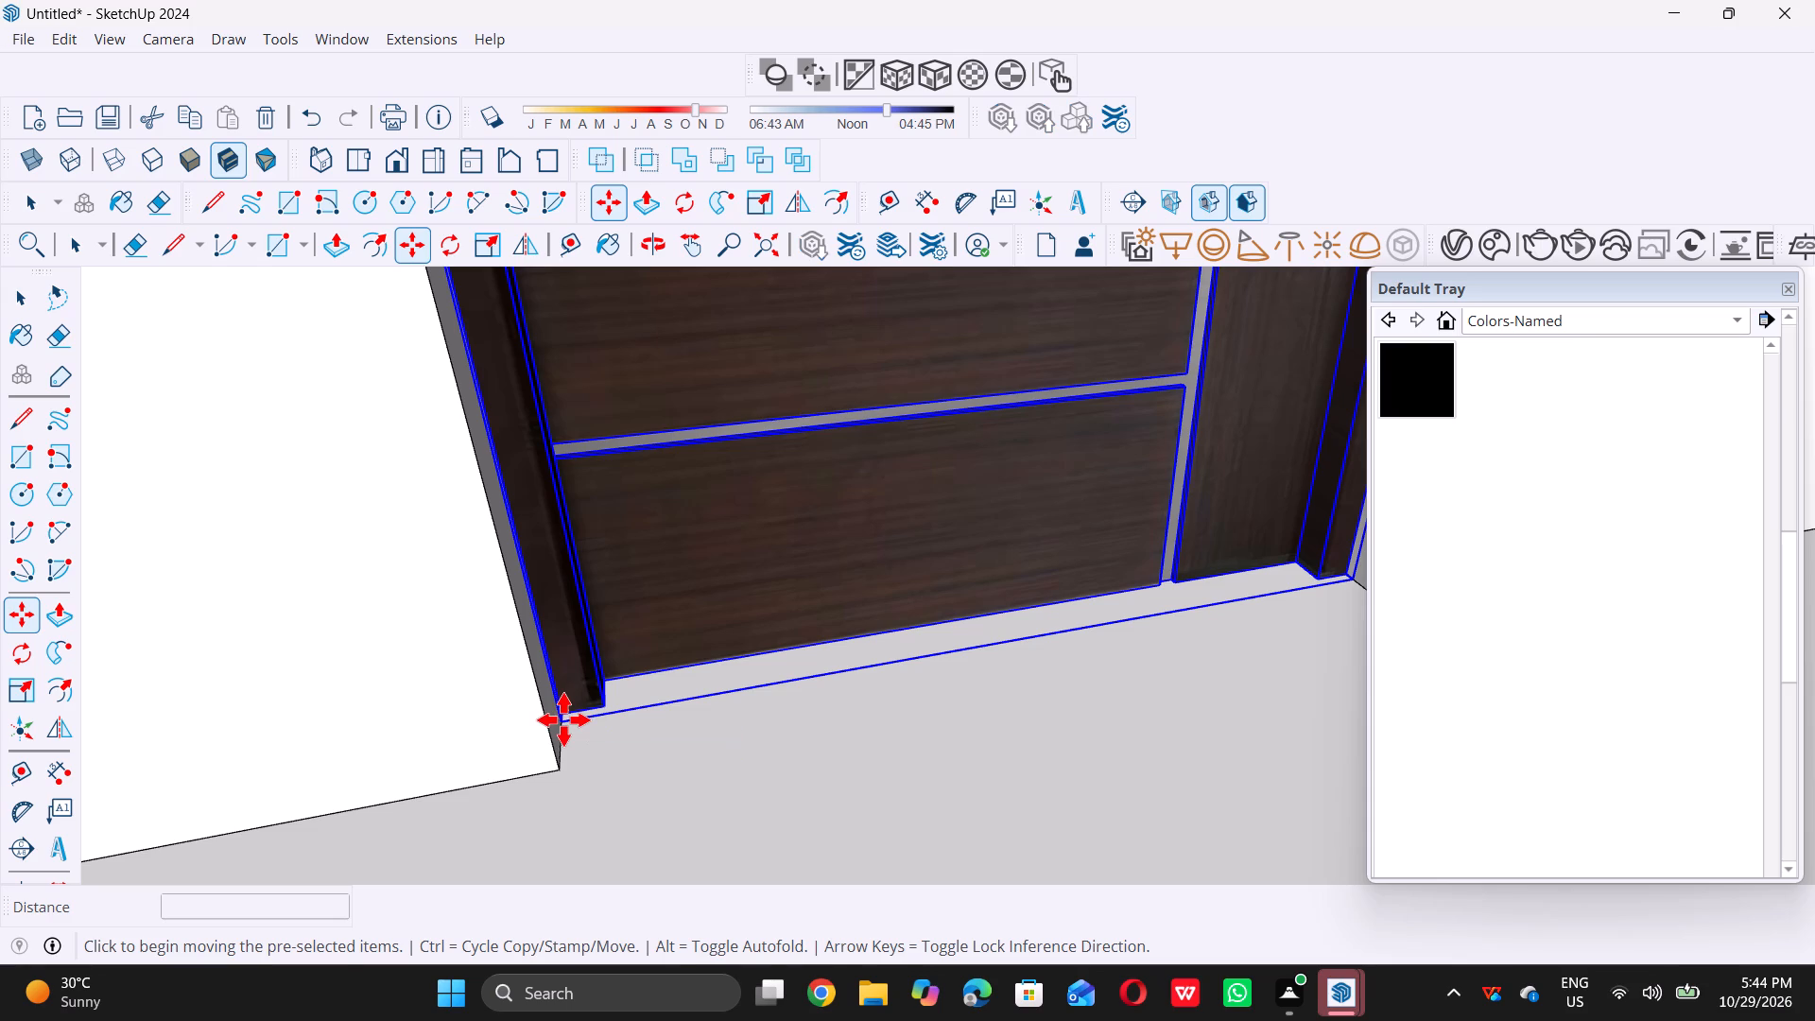
scroll(563, 719, "down", 20)
scroll(563, 719, "down", 8)
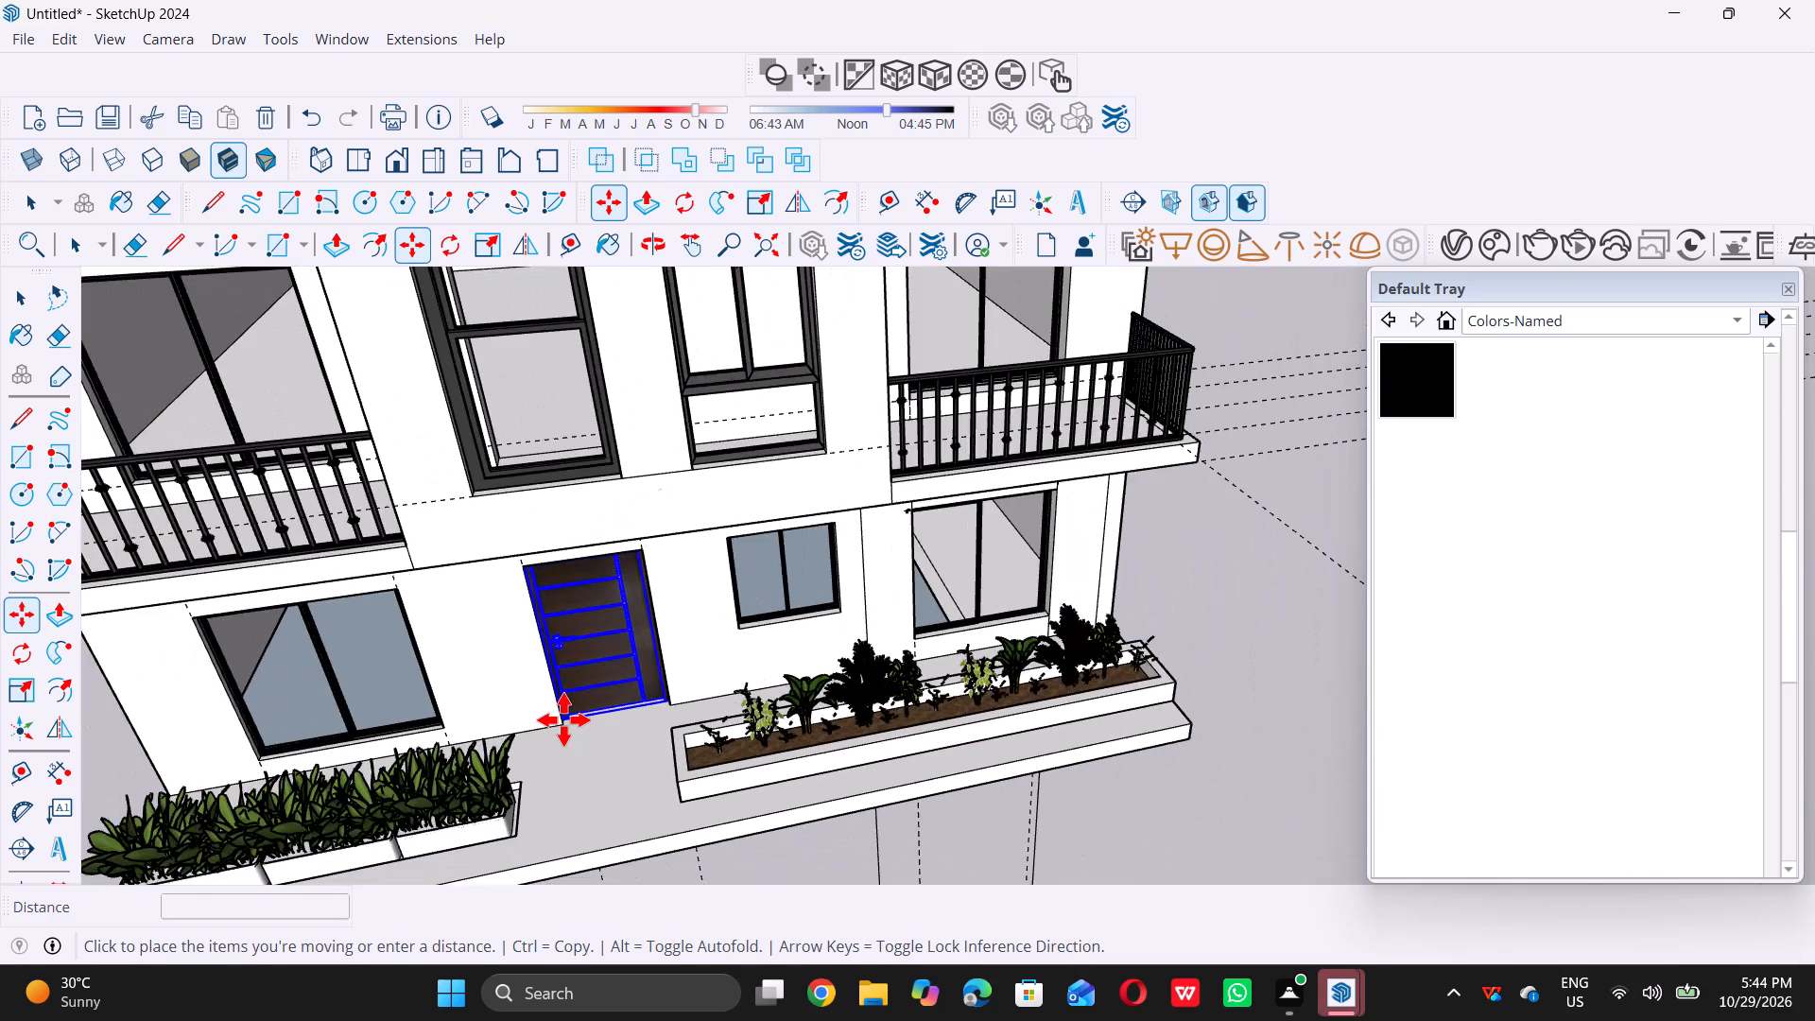
scroll(563, 719, "down", 15)
scroll(477, 622, "up", 4)
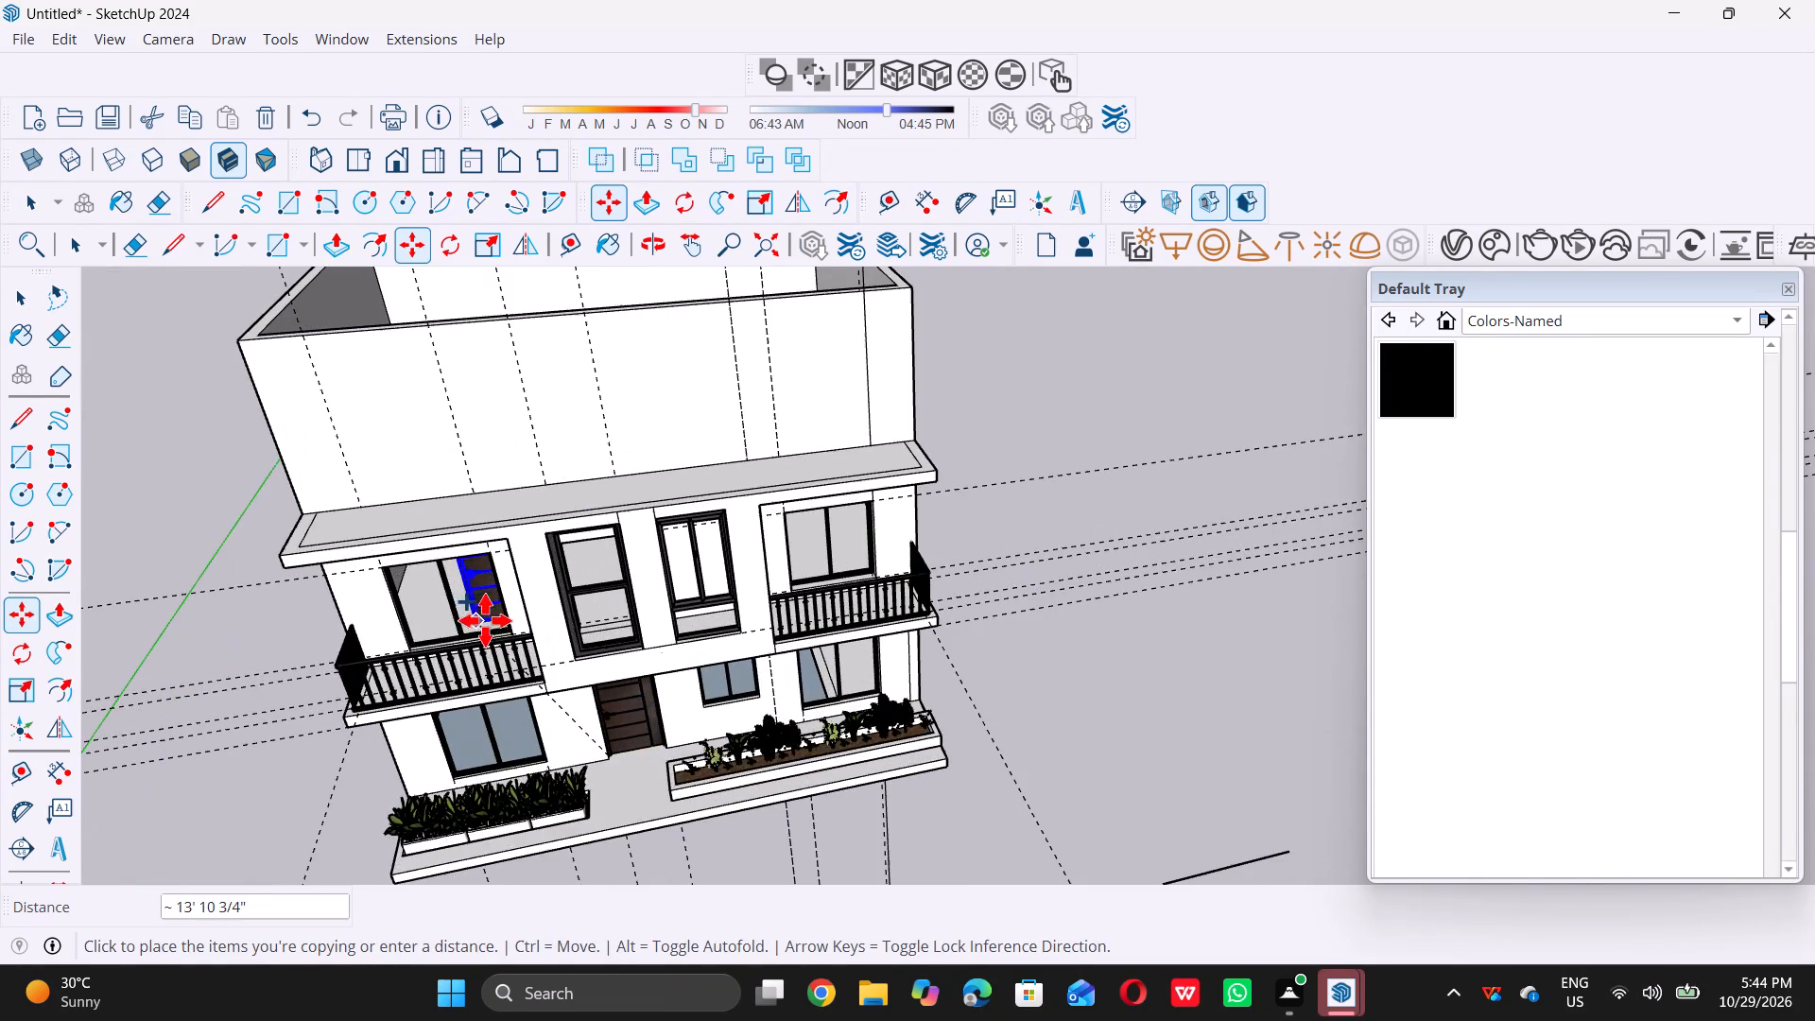
middle_click_drag(486, 618, 785, 595)
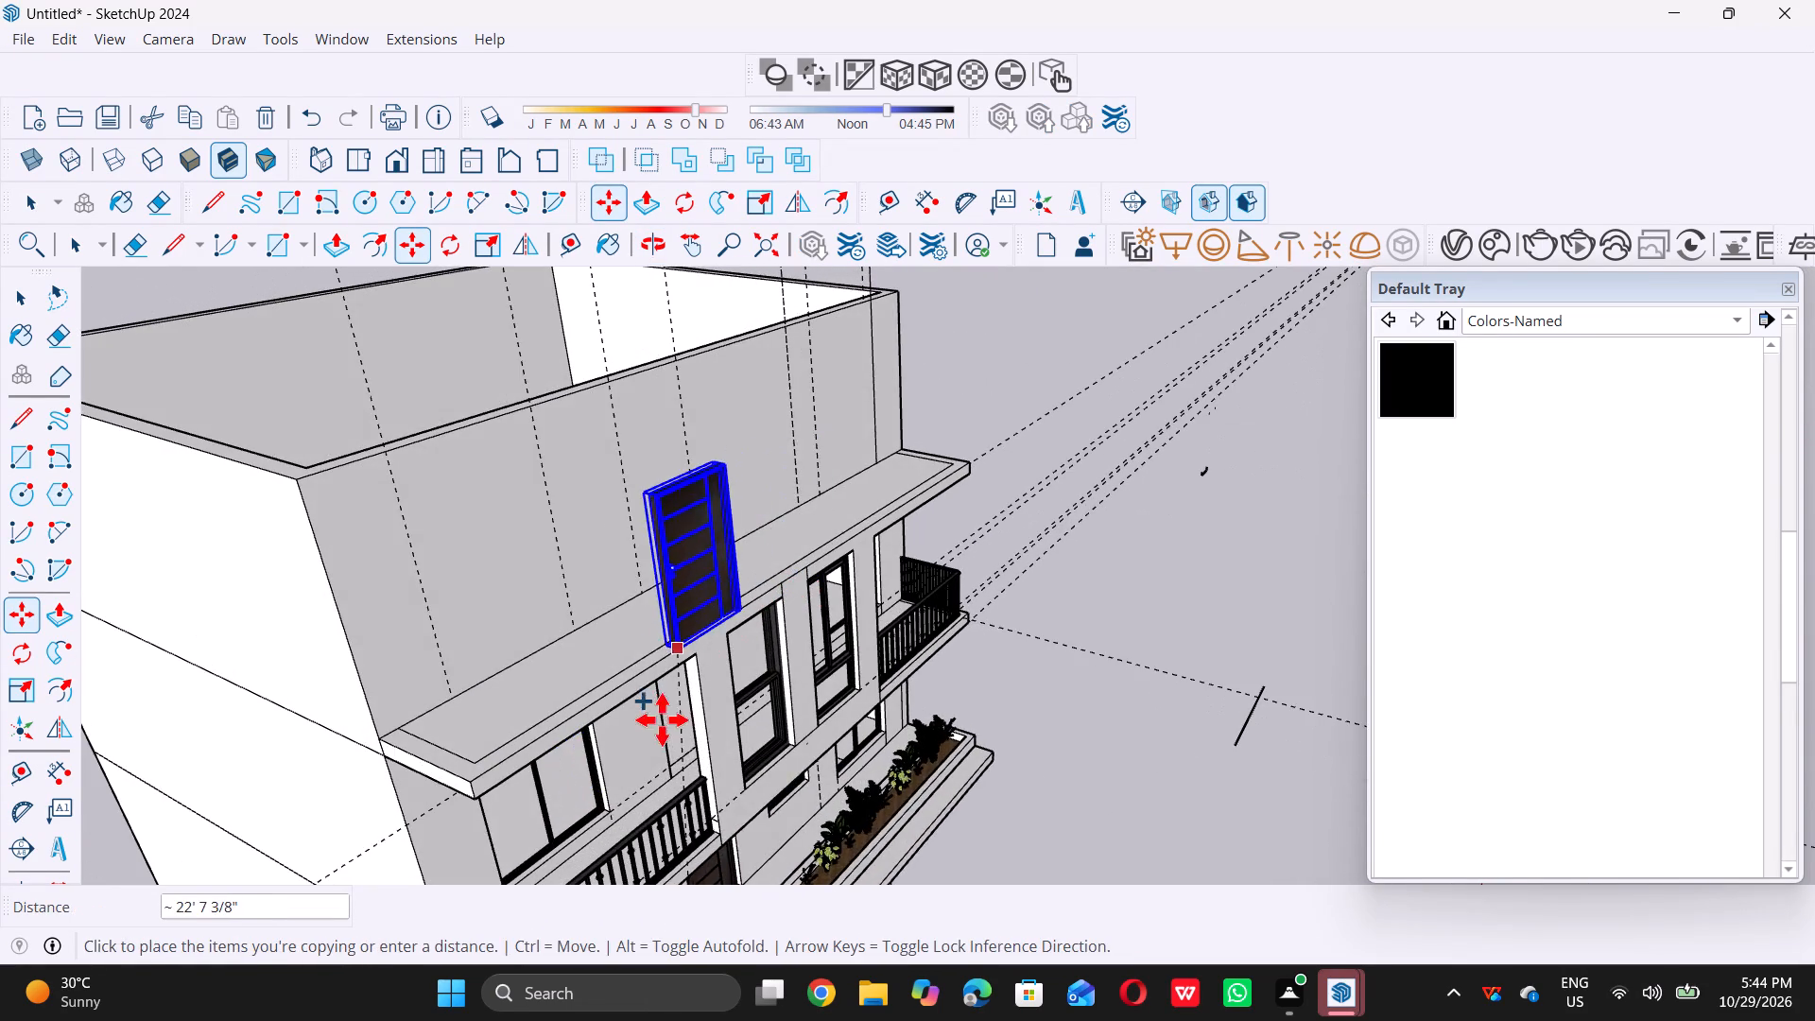
scroll(672, 736, "up", 19)
scroll(670, 753, "up", 5)
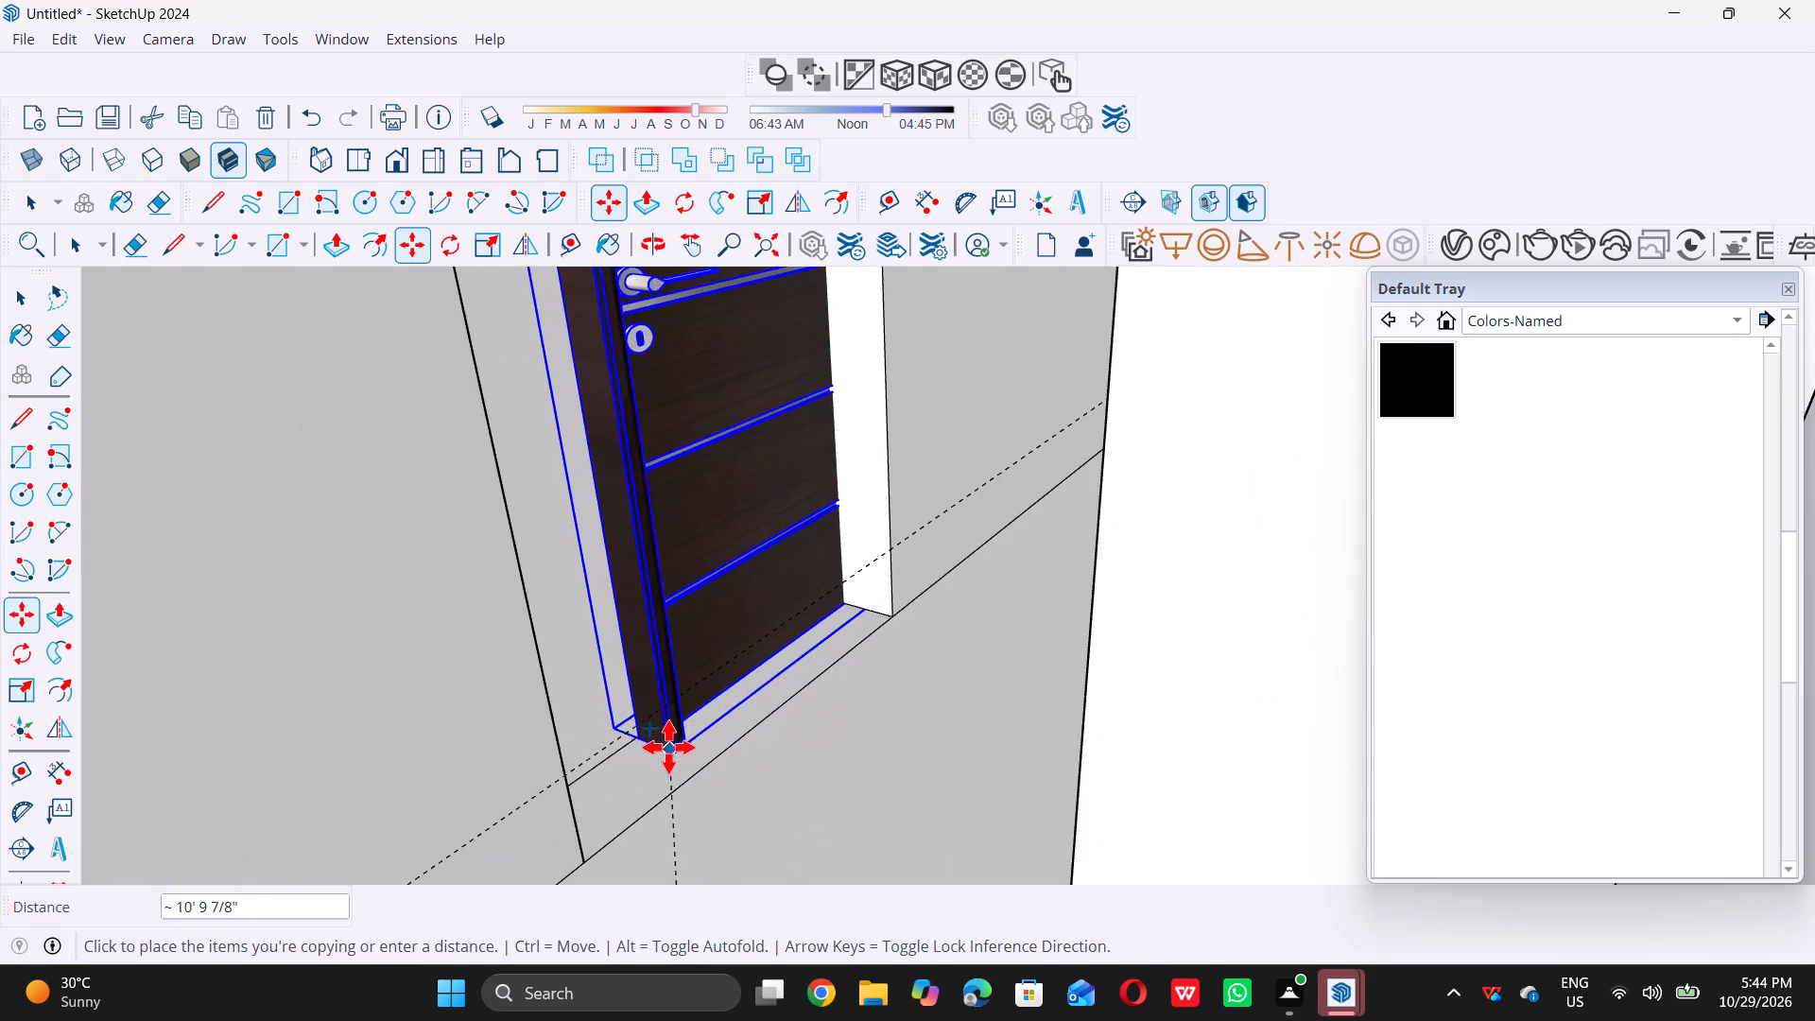
middle_click_drag(610, 842, 579, 852)
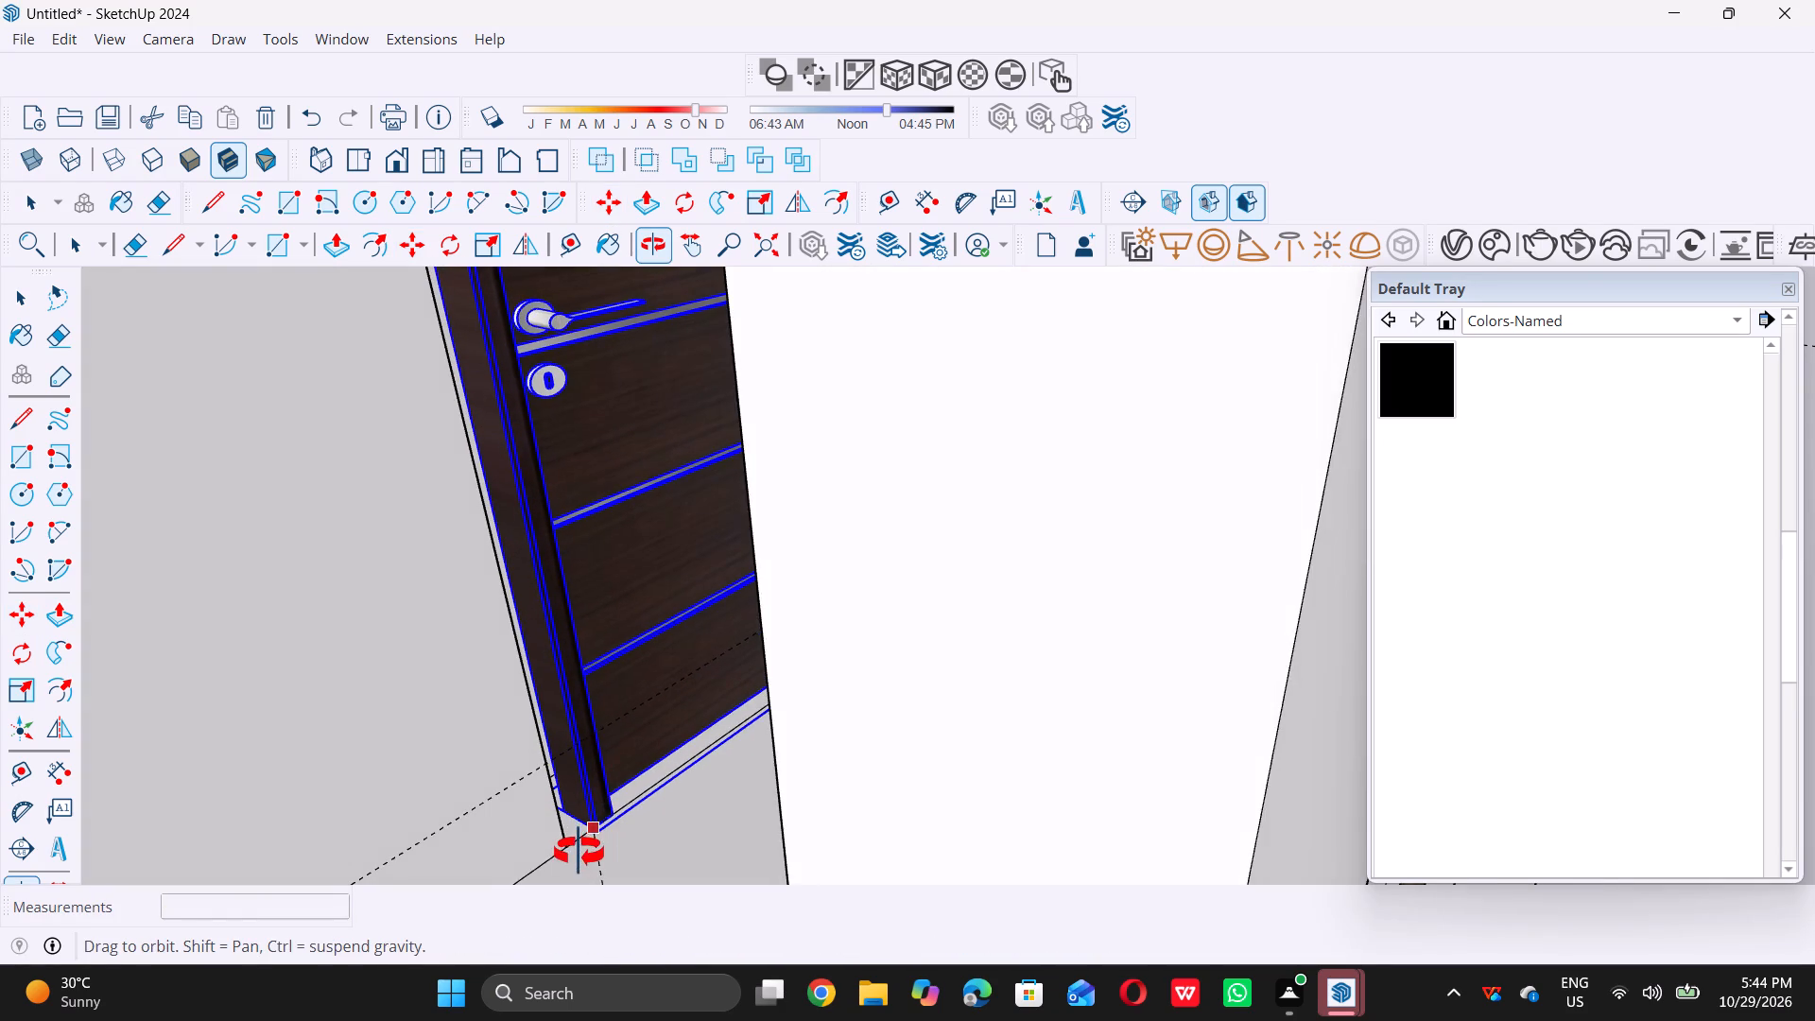
middle_click_drag(579, 852, 558, 846)
scroll(558, 846, "up", 8)
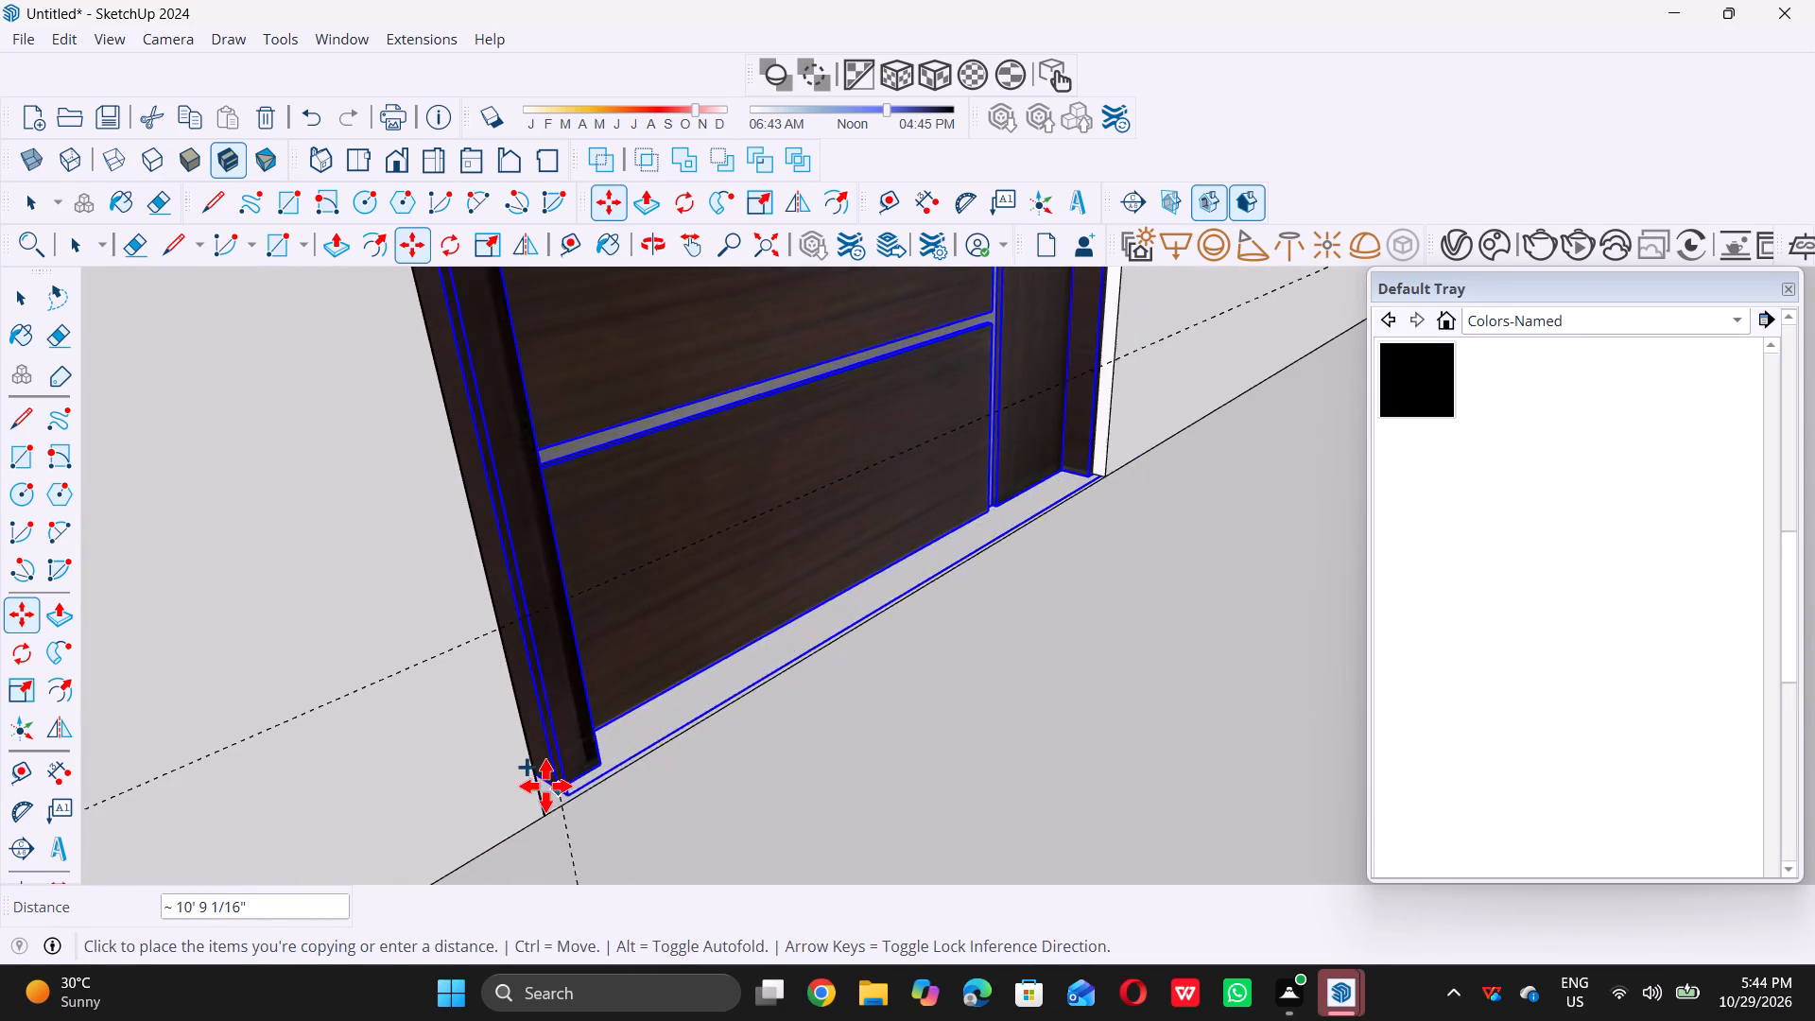
scroll(547, 801, "up", 17)
scroll(559, 803, "up", 6)
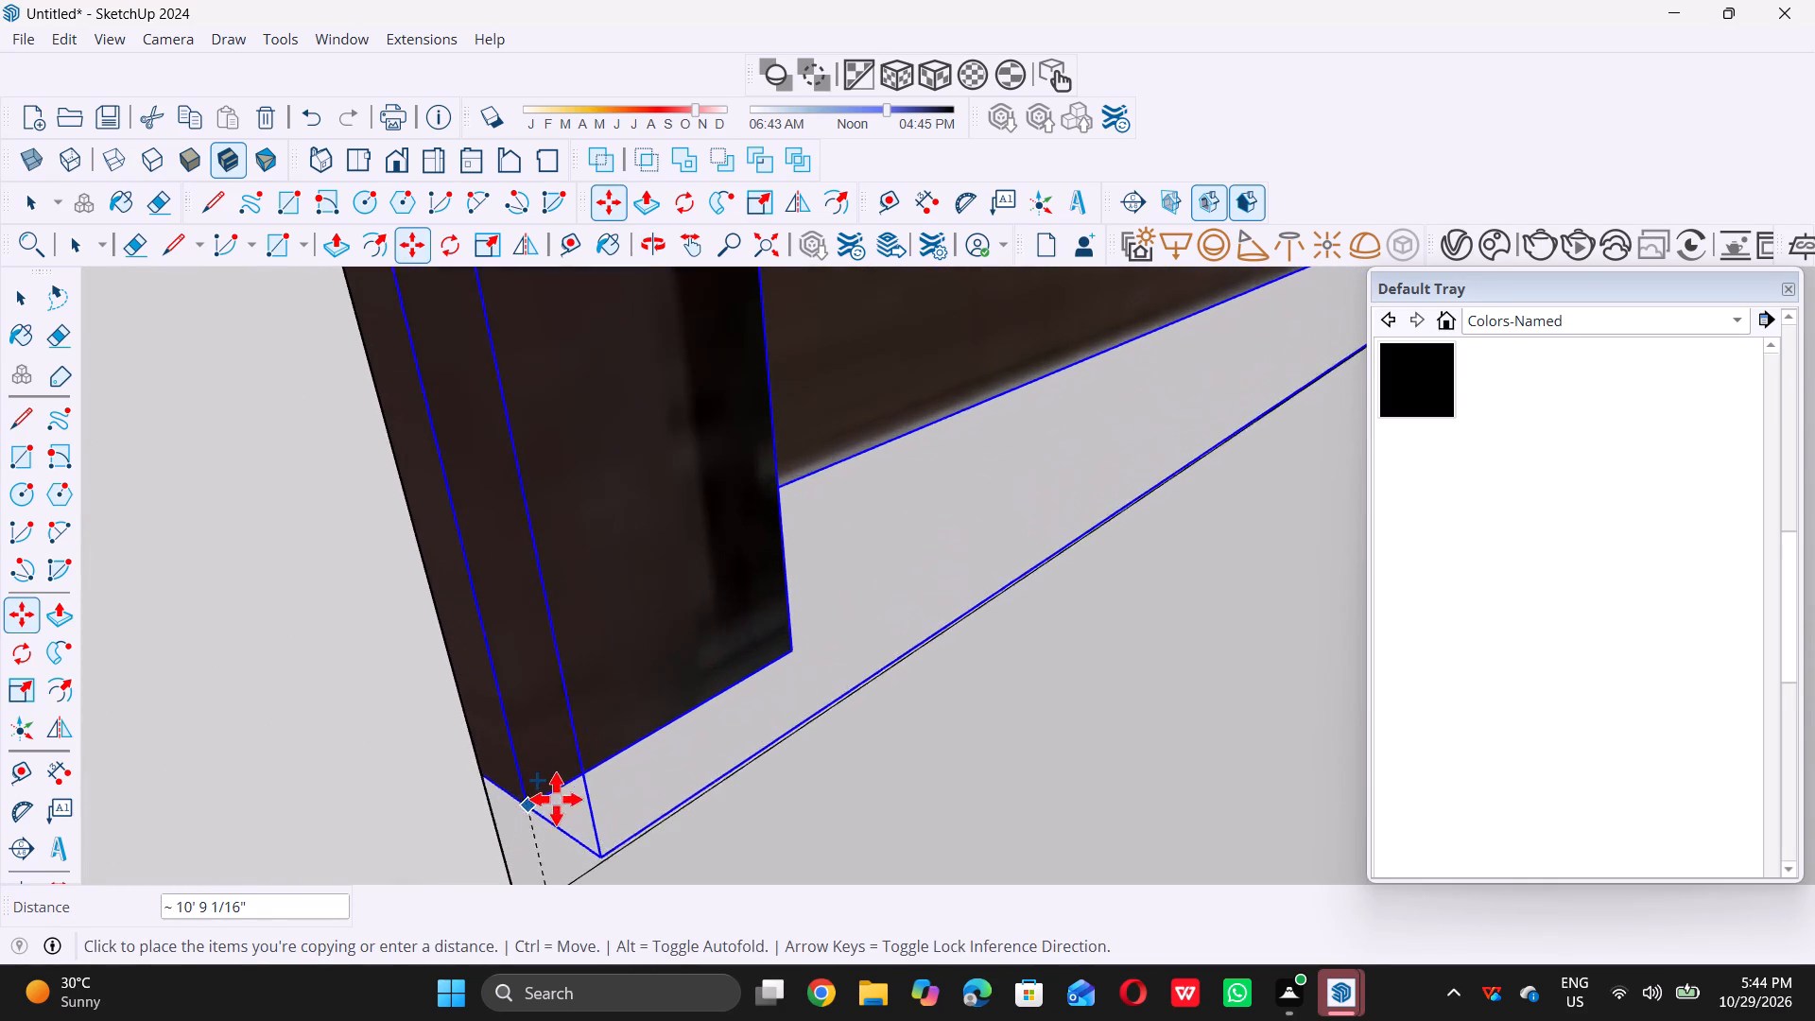
middle_click_drag(600, 757, 413, 836)
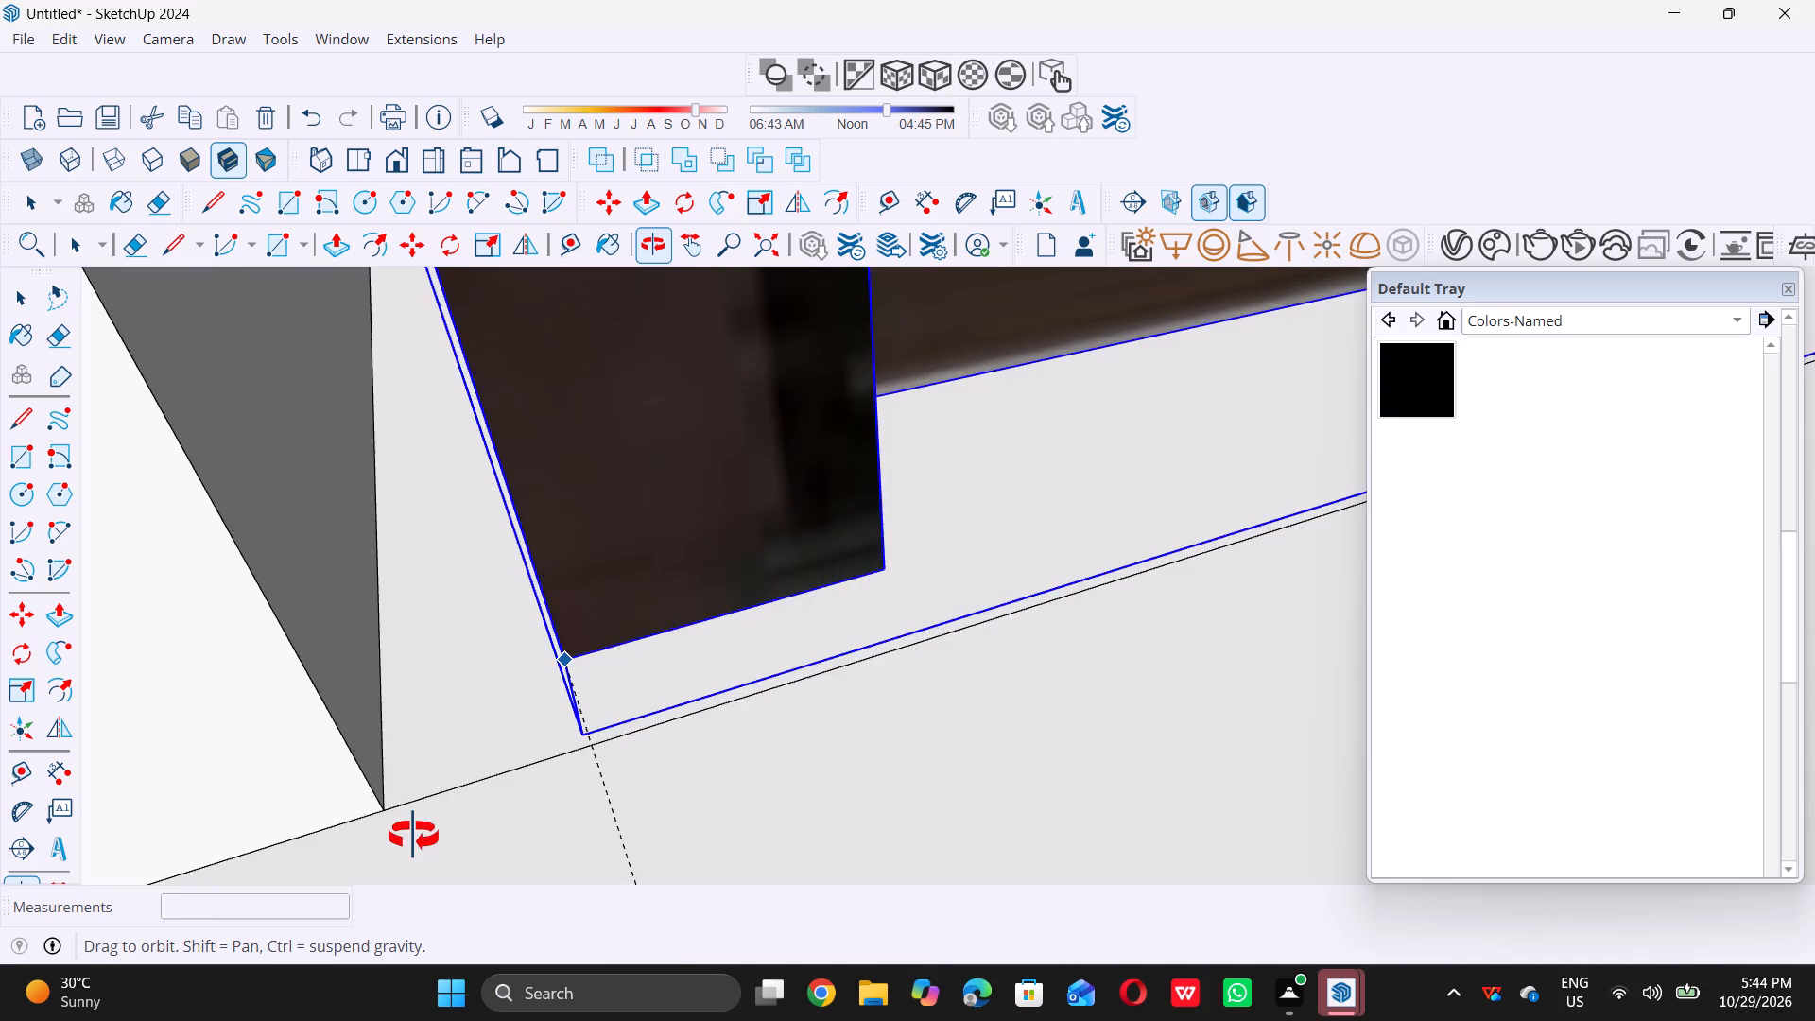
middle_click_drag(413, 836, 412, 832)
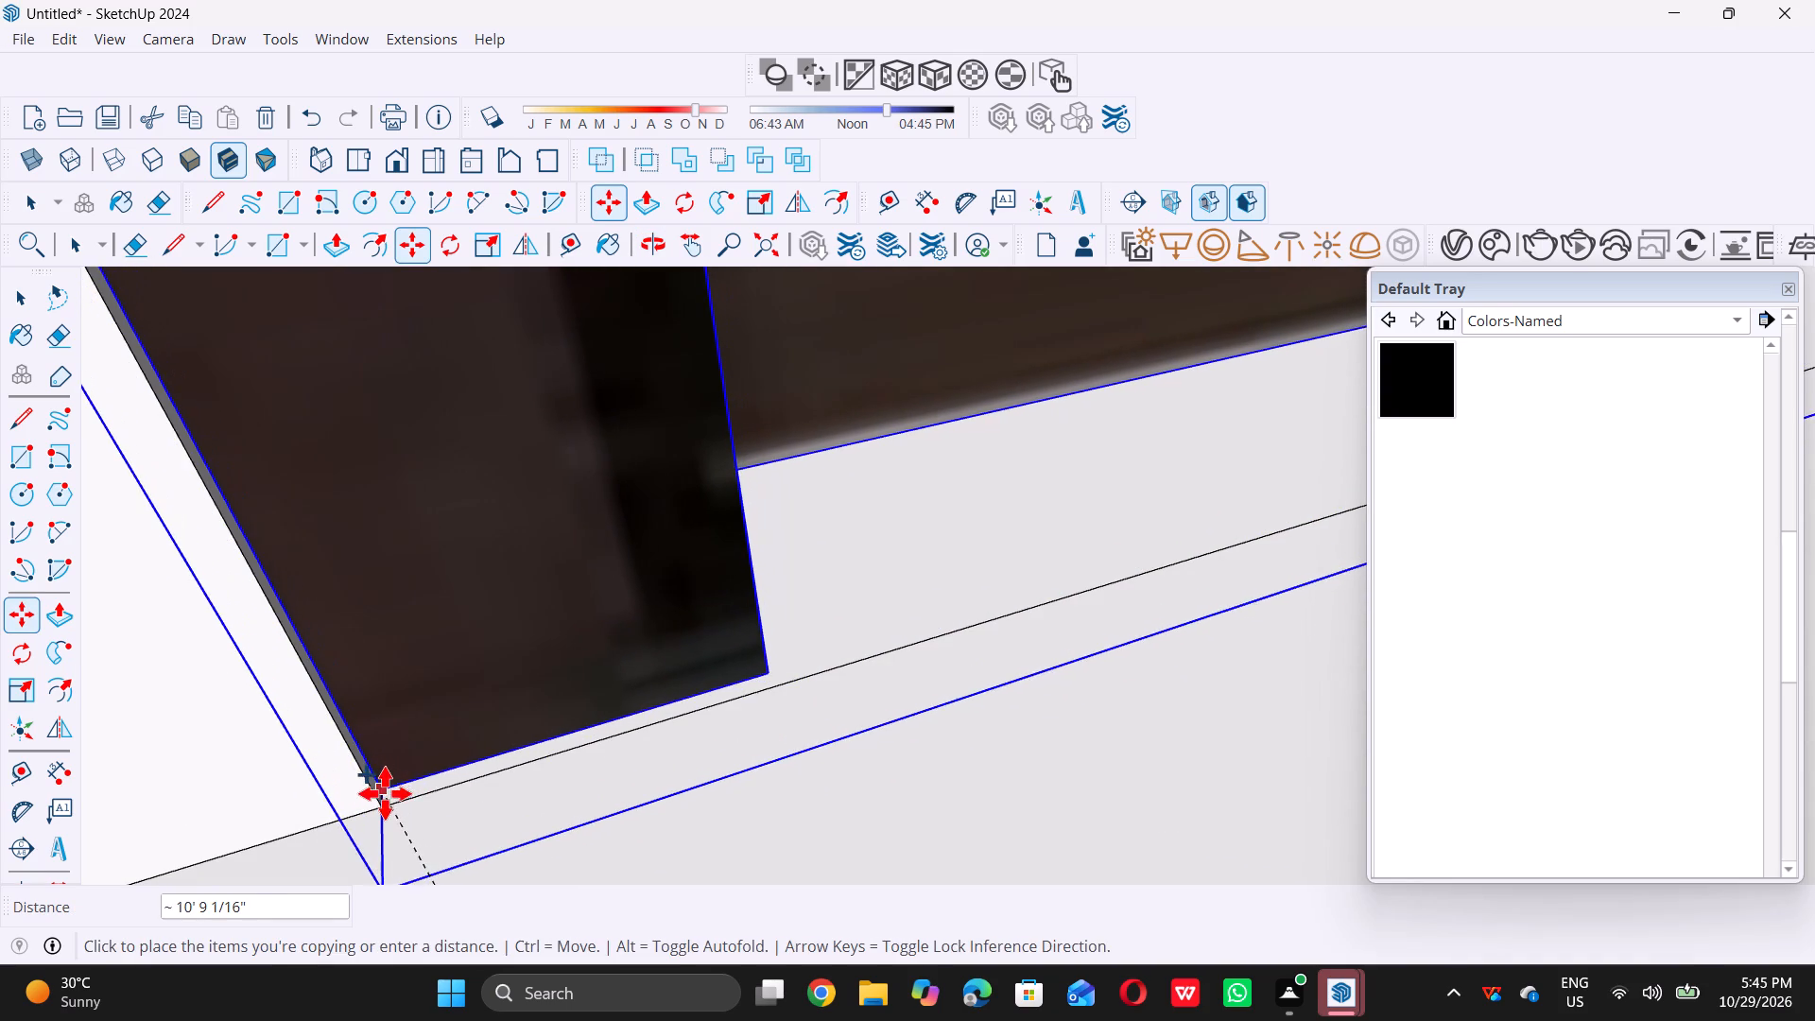
left_click(387, 796)
Move the copied door 4 1/2" inward along the wall thickness of the balcony-wall opening.
scroll(456, 782, "down", 2)
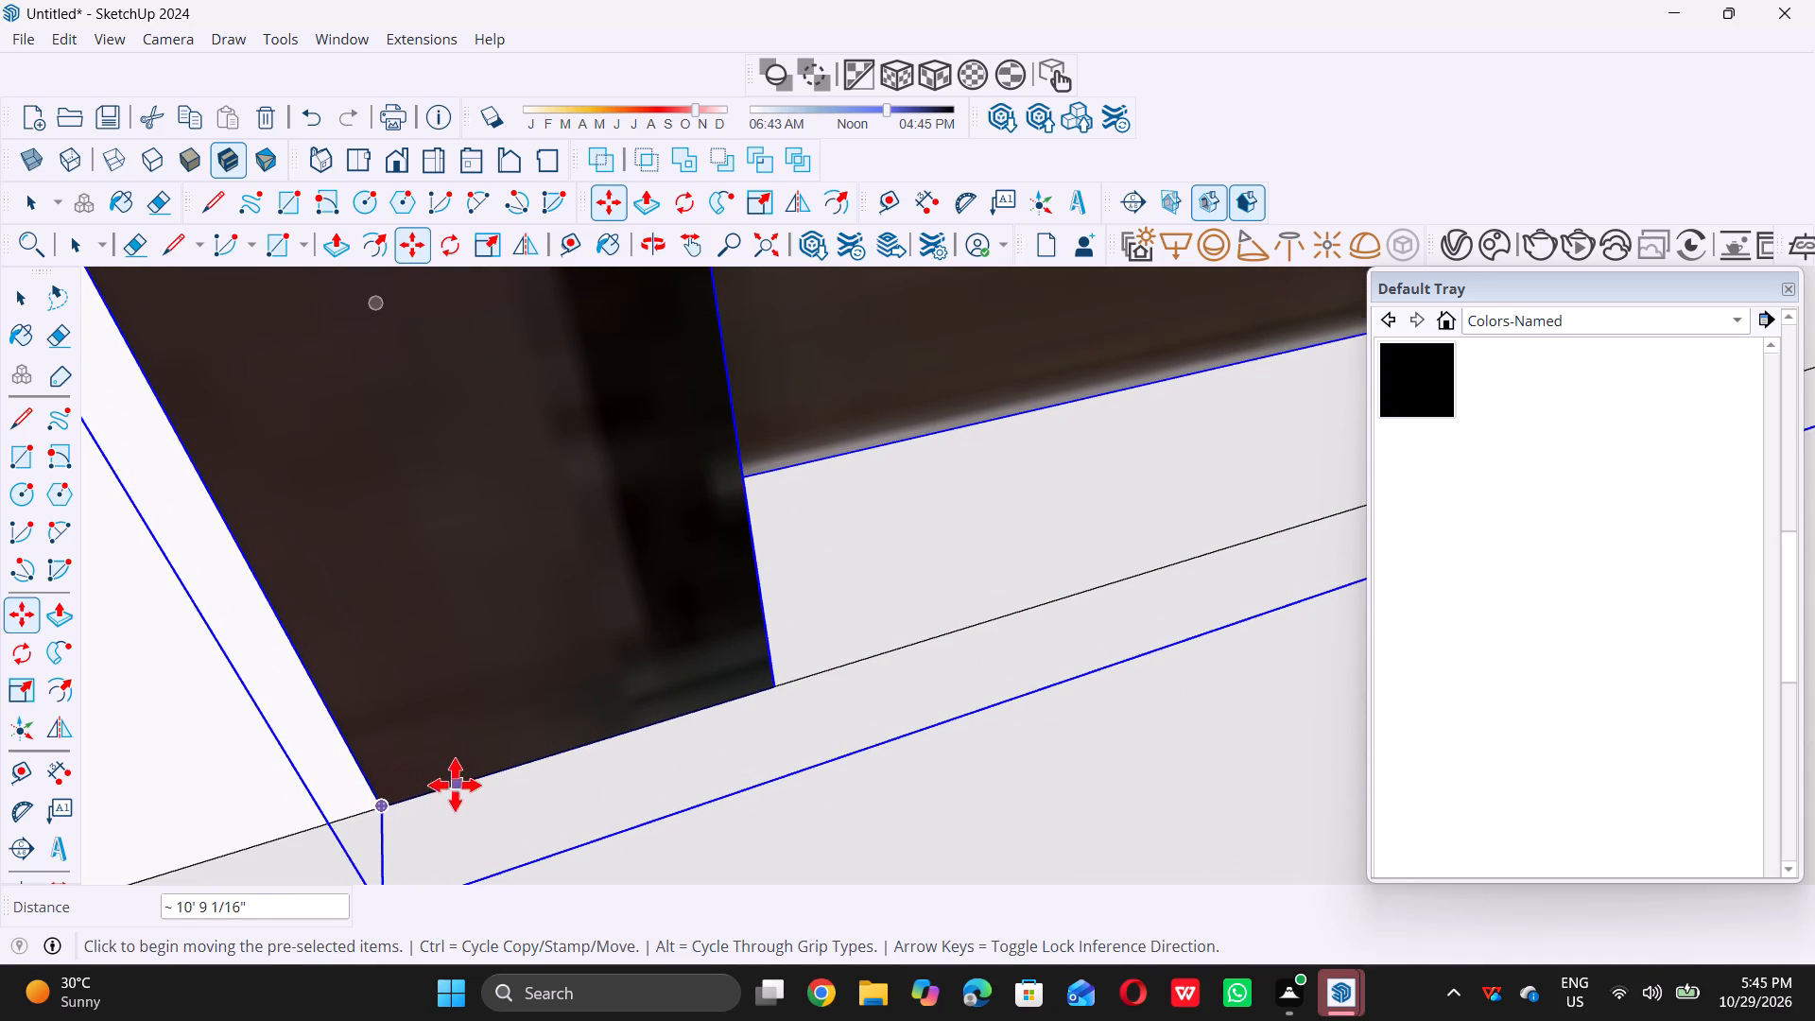
scroll(455, 785, "down", 7)
middle_click_drag(474, 805, 447, 706)
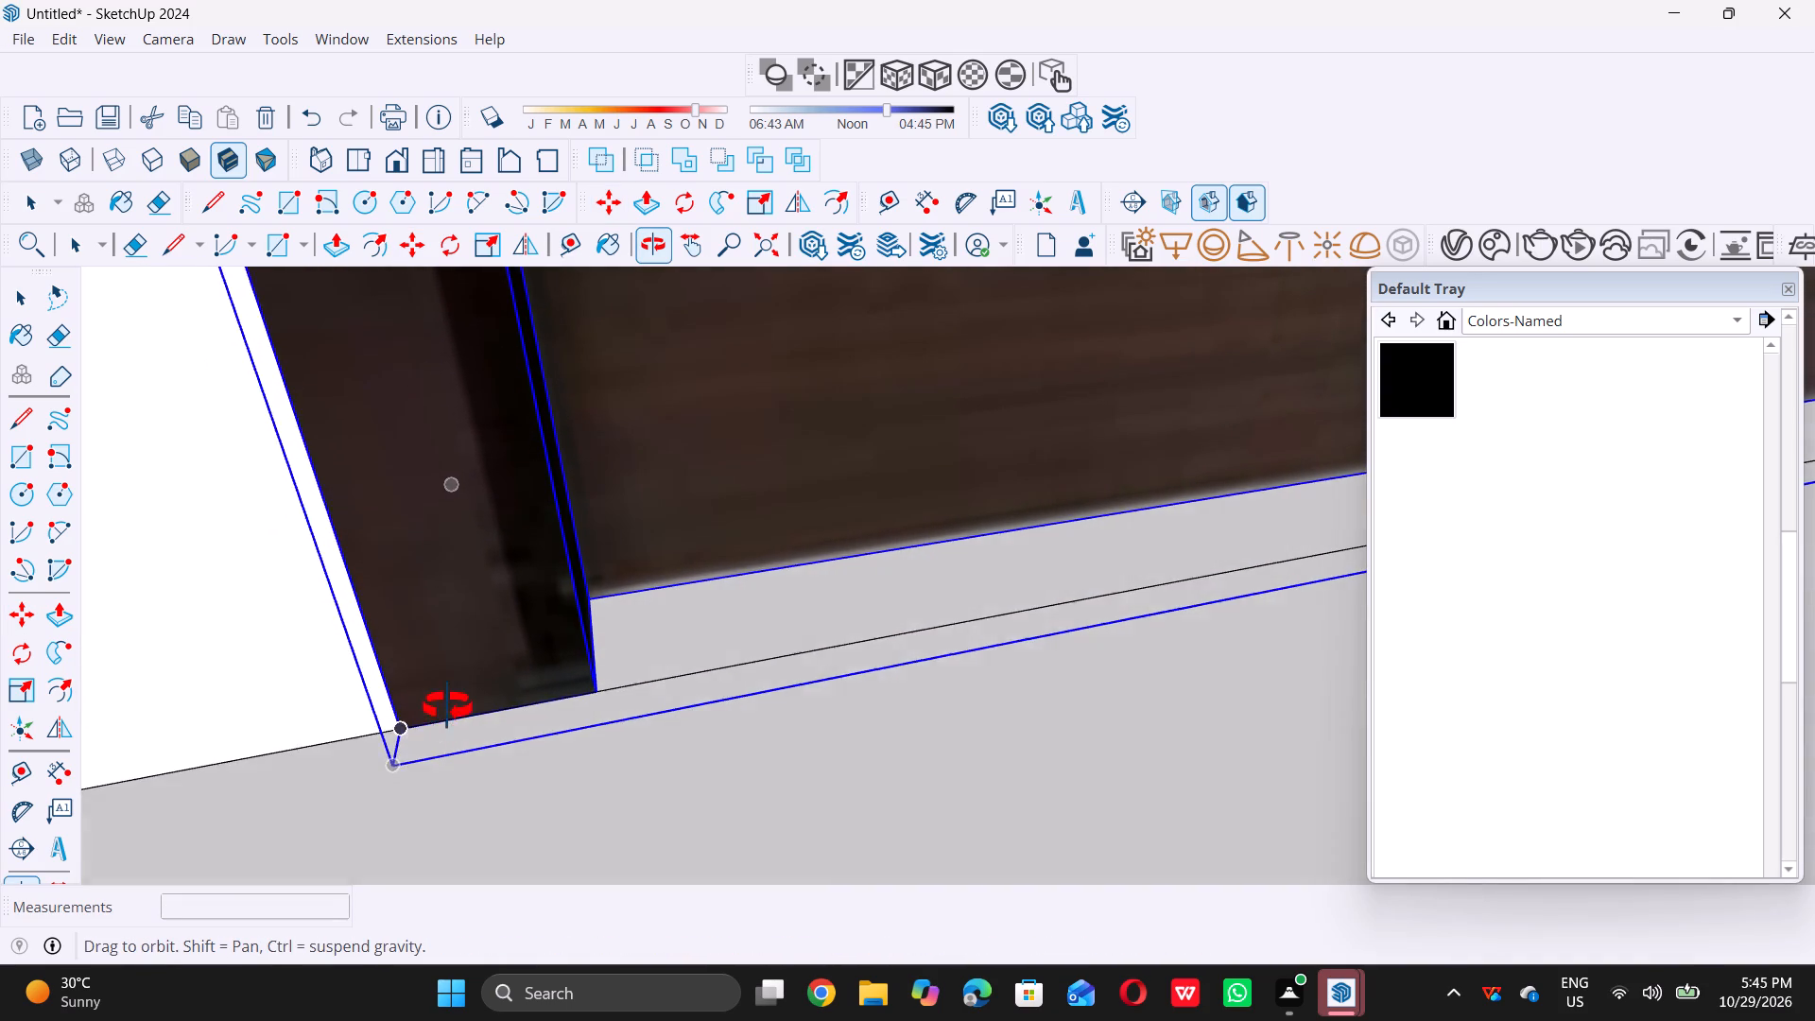
middle_click_drag(447, 706, 448, 701)
scroll(352, 702, "up", 13)
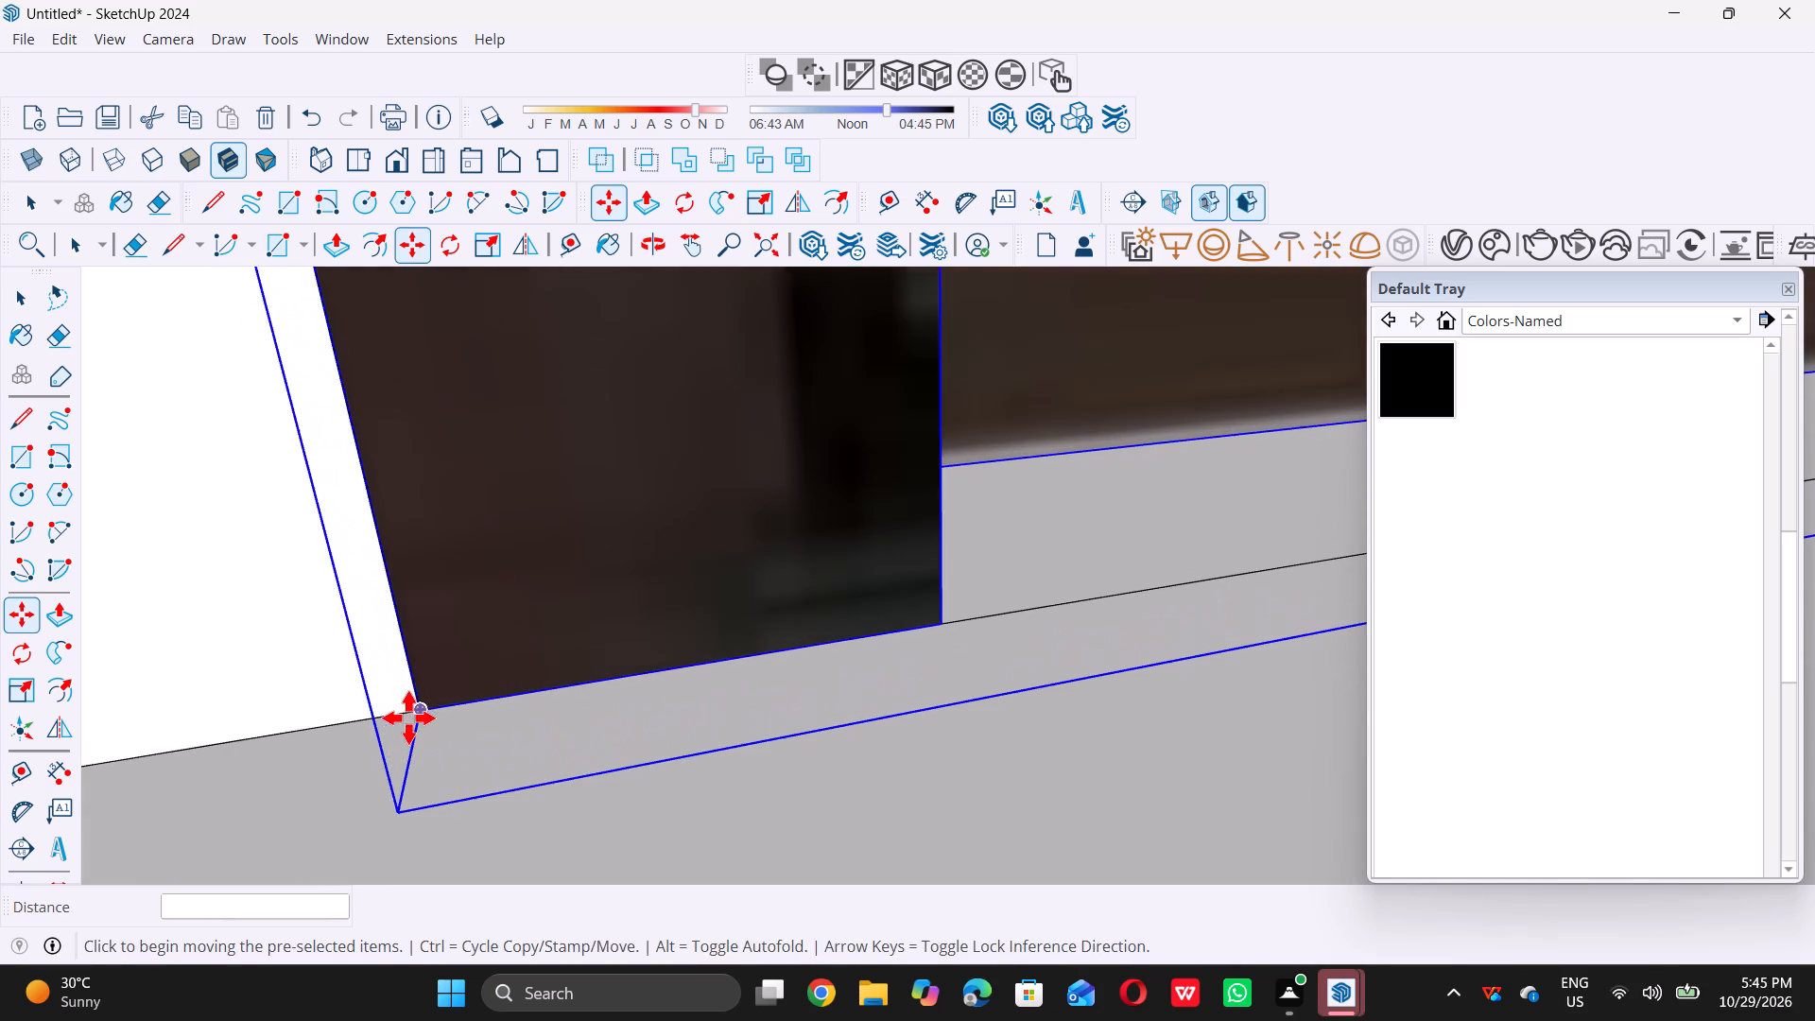
left_click(416, 708)
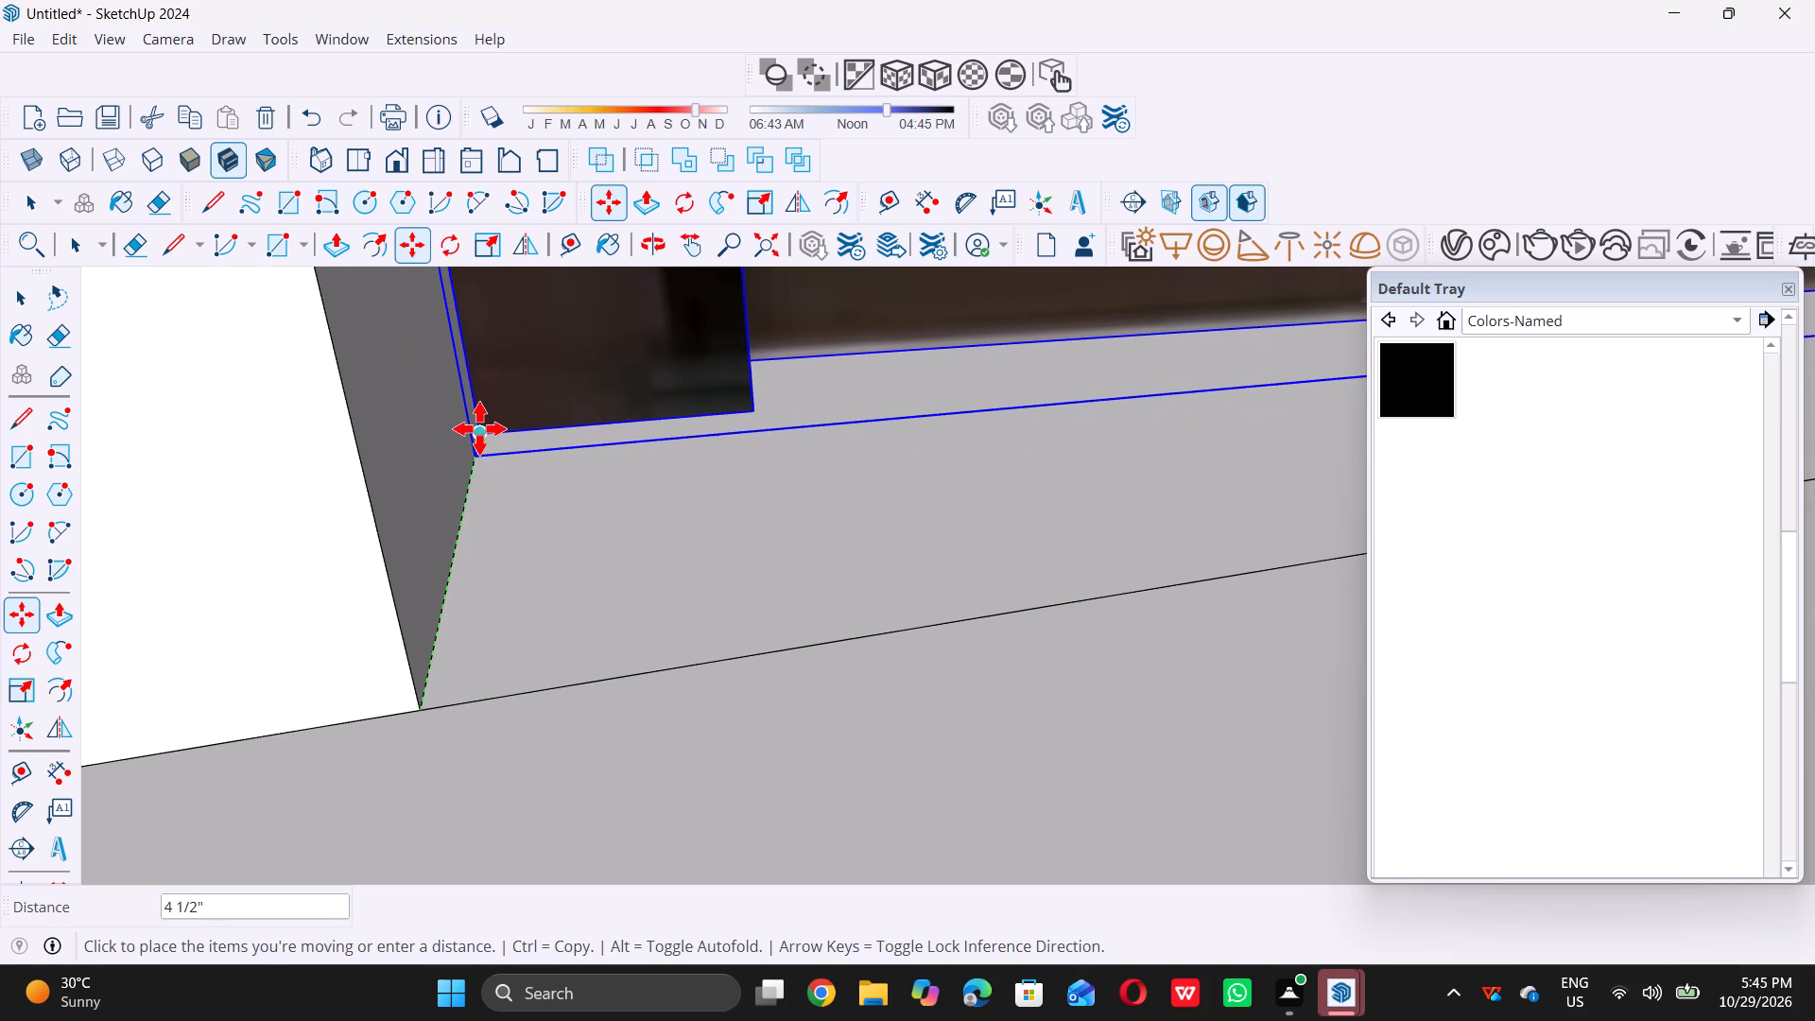
left_click(479, 428)
key("space")
Examine the copied door's fit in the balcony-wall opening and the overall front facade with its upper storey.
scroll(660, 715, "down", 4)
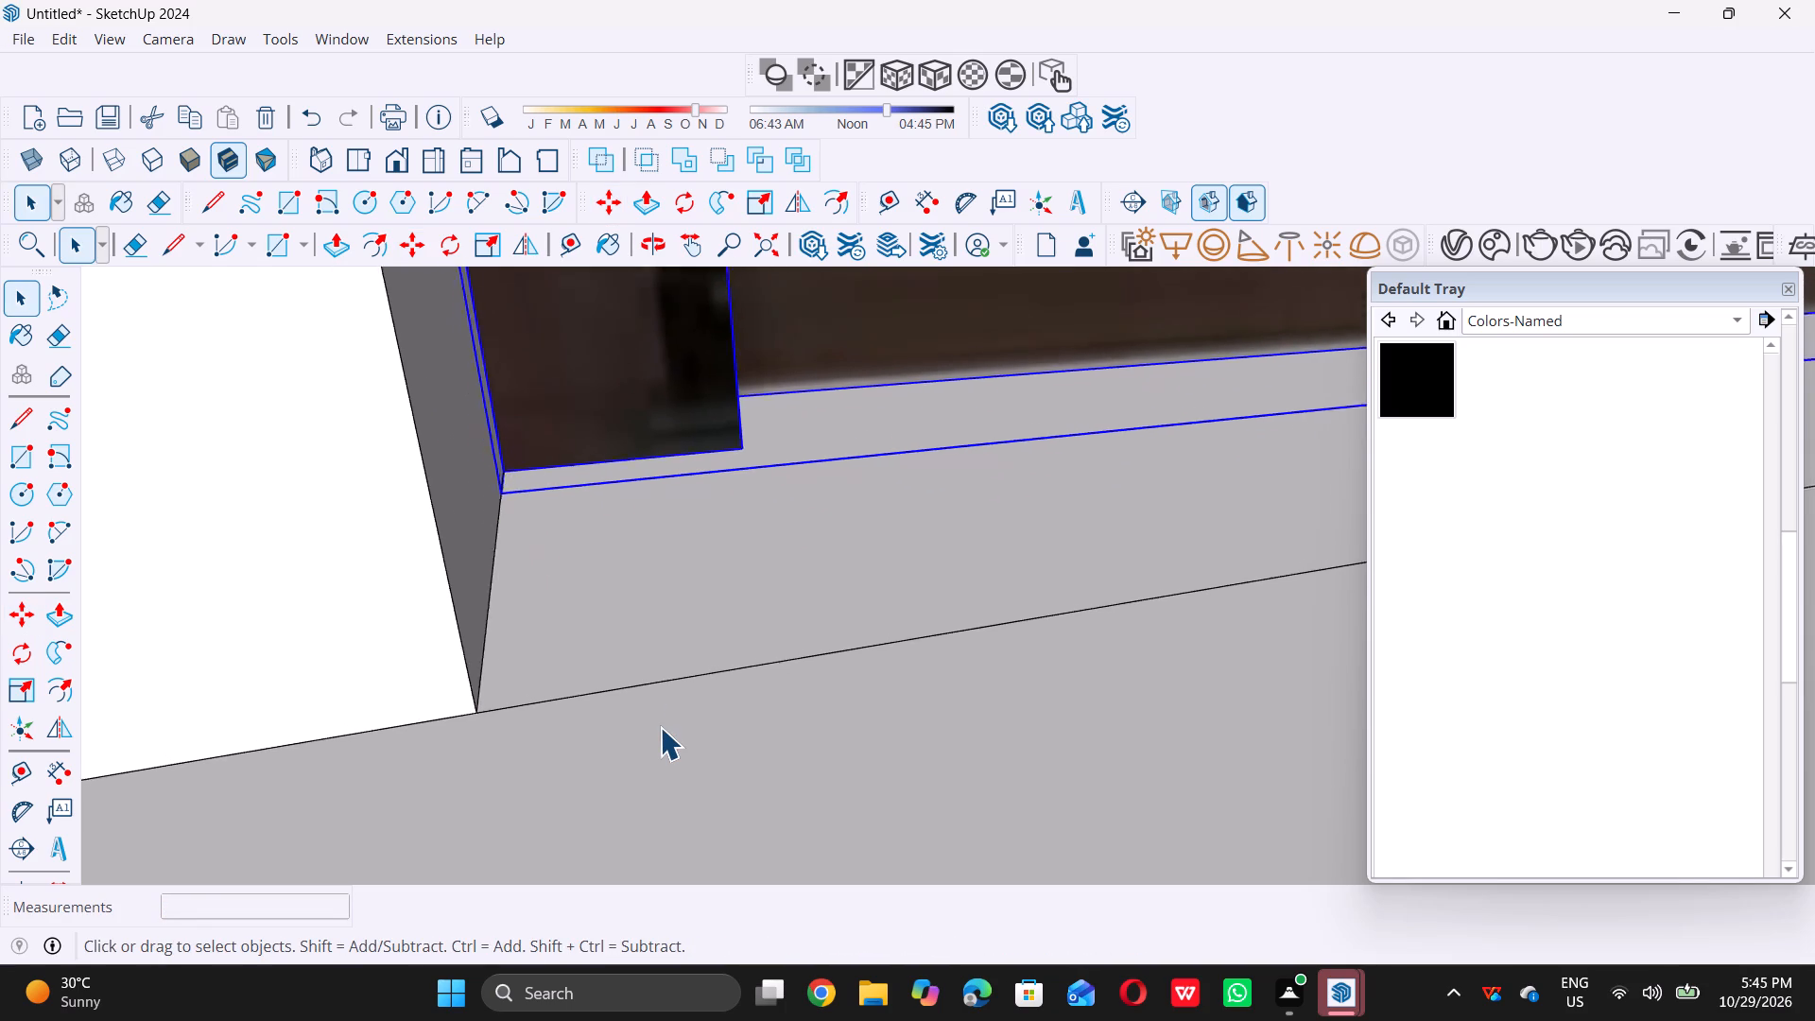
scroll(660, 727, "down", 20)
scroll(660, 727, "down", 4)
scroll(660, 729, "up", 1)
scroll(660, 729, "down", 3)
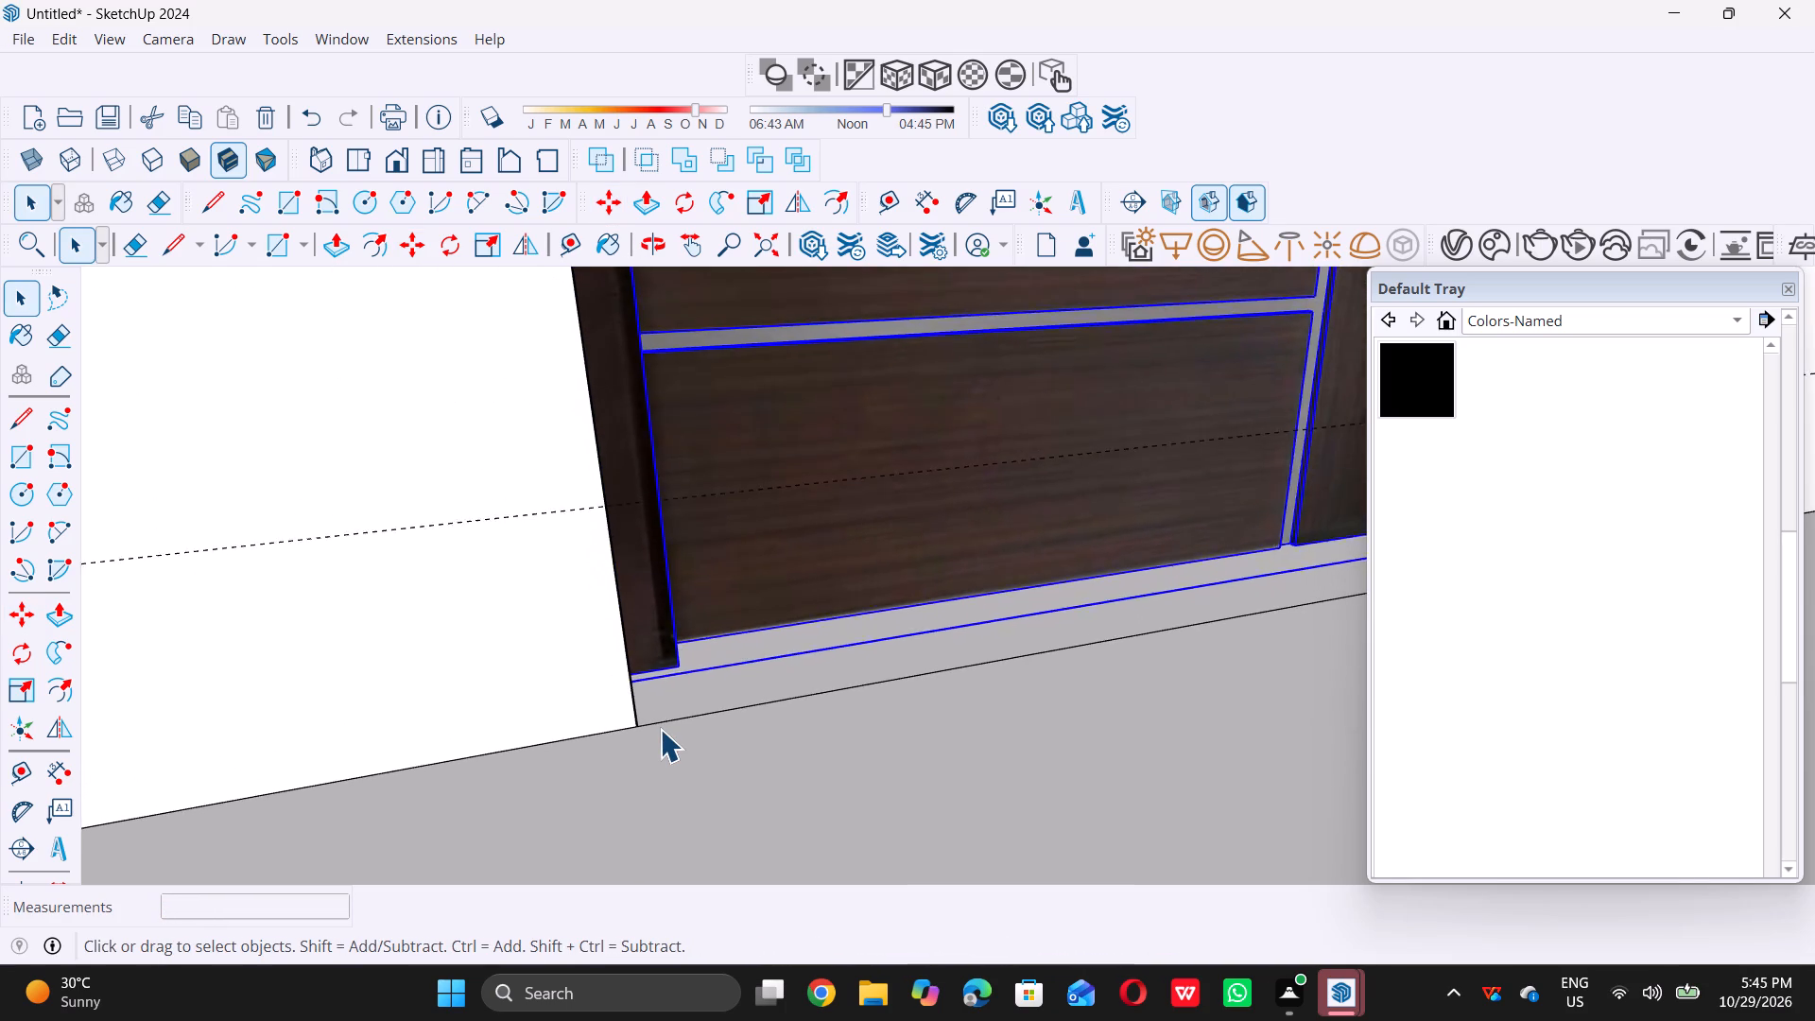
scroll(660, 729, "down", 20)
scroll(660, 729, "down", 14)
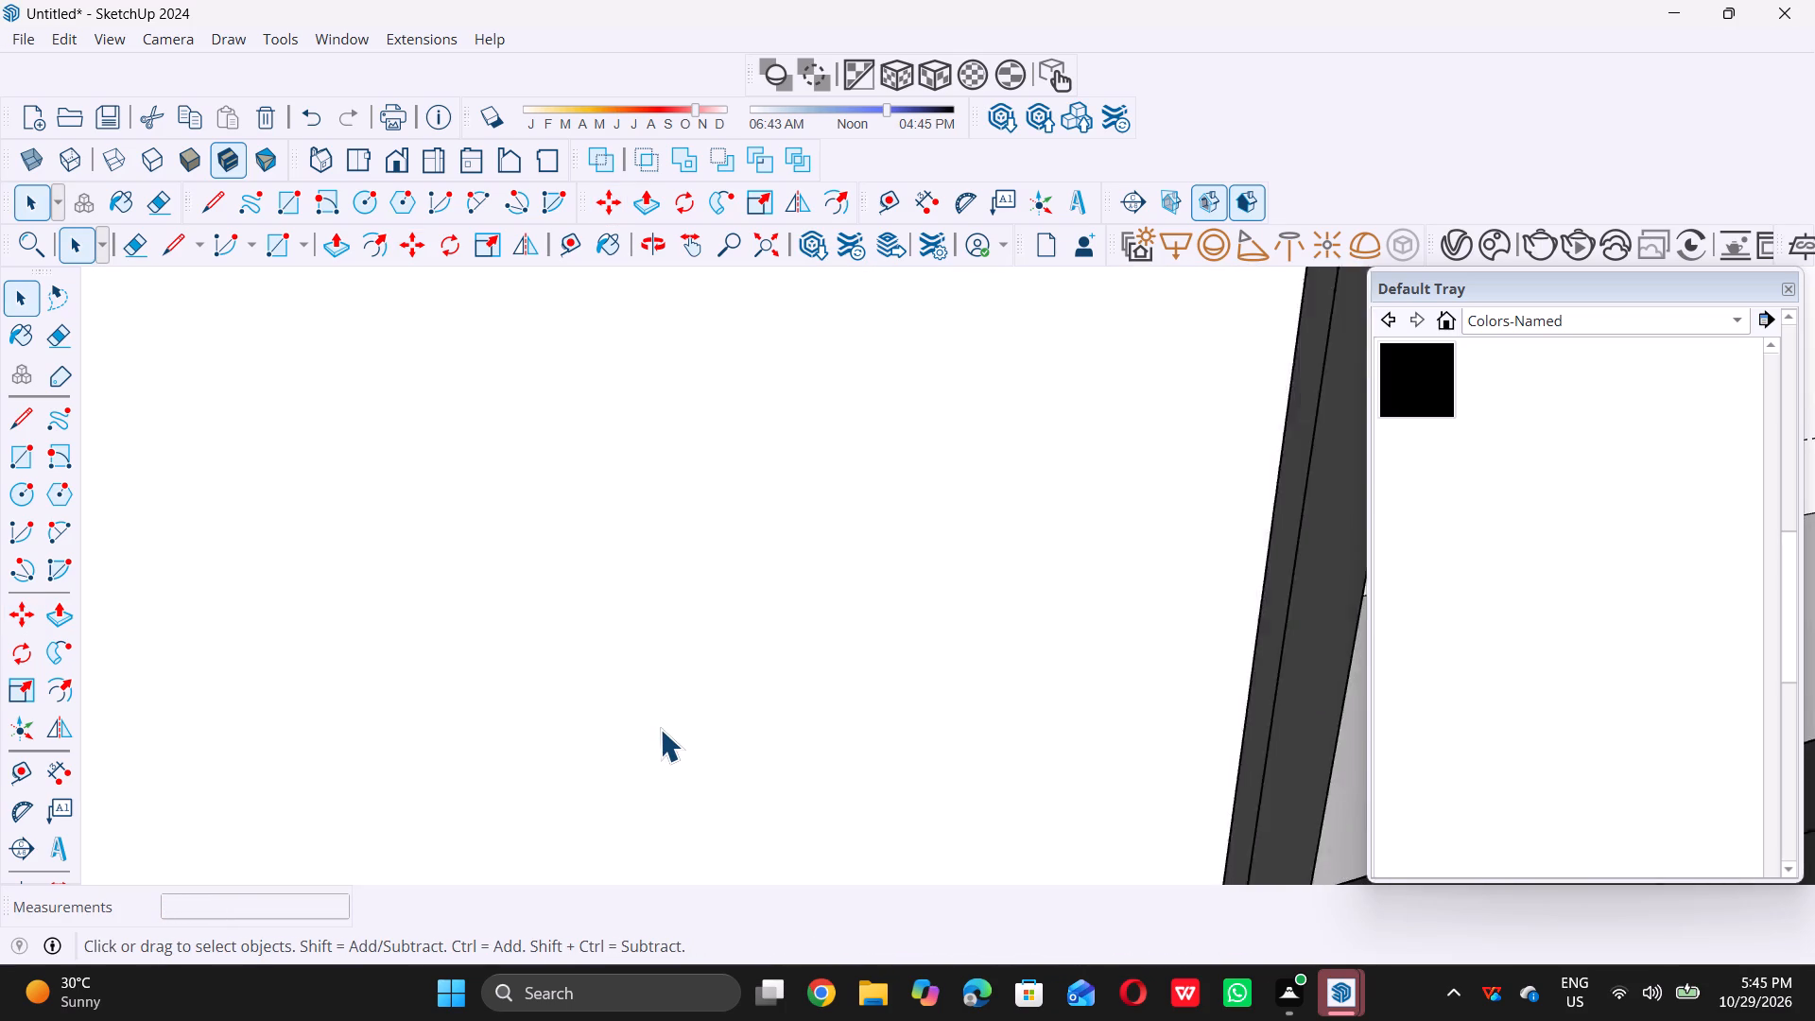
scroll(660, 729, "down", 20)
scroll(660, 729, "down", 14)
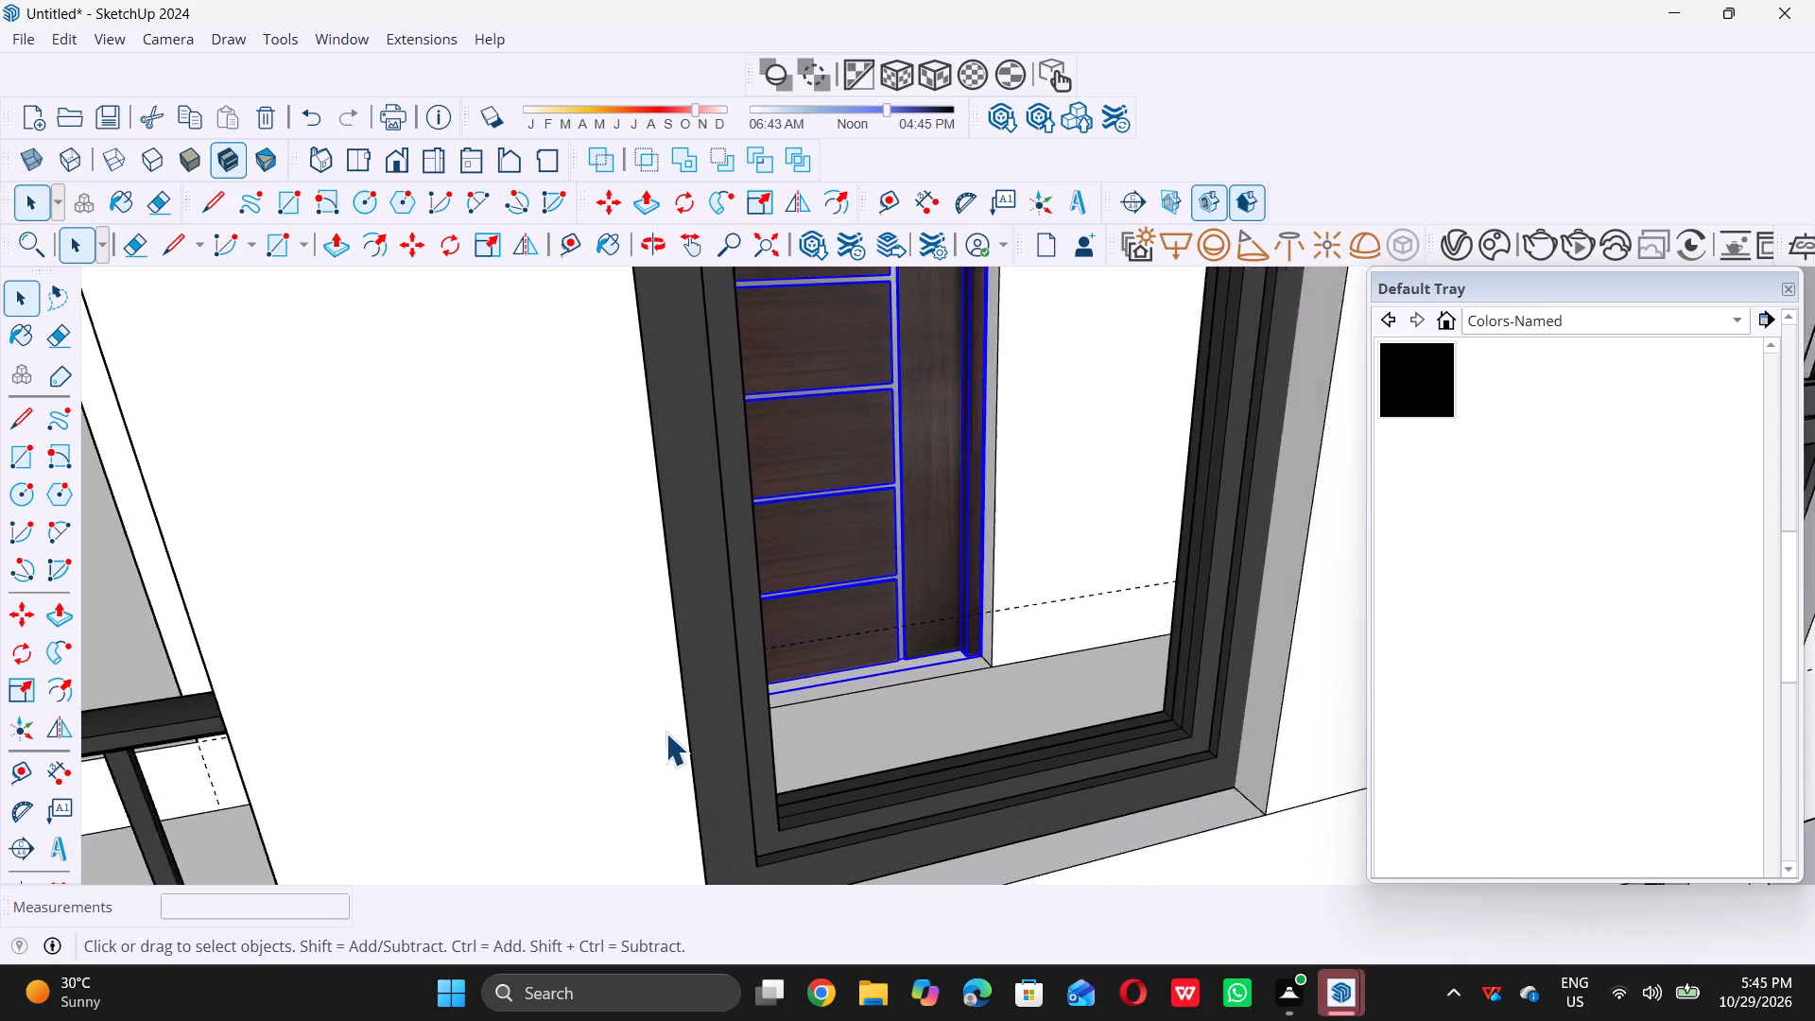
scroll(665, 733, "down", 20)
scroll(665, 733, "down", 14)
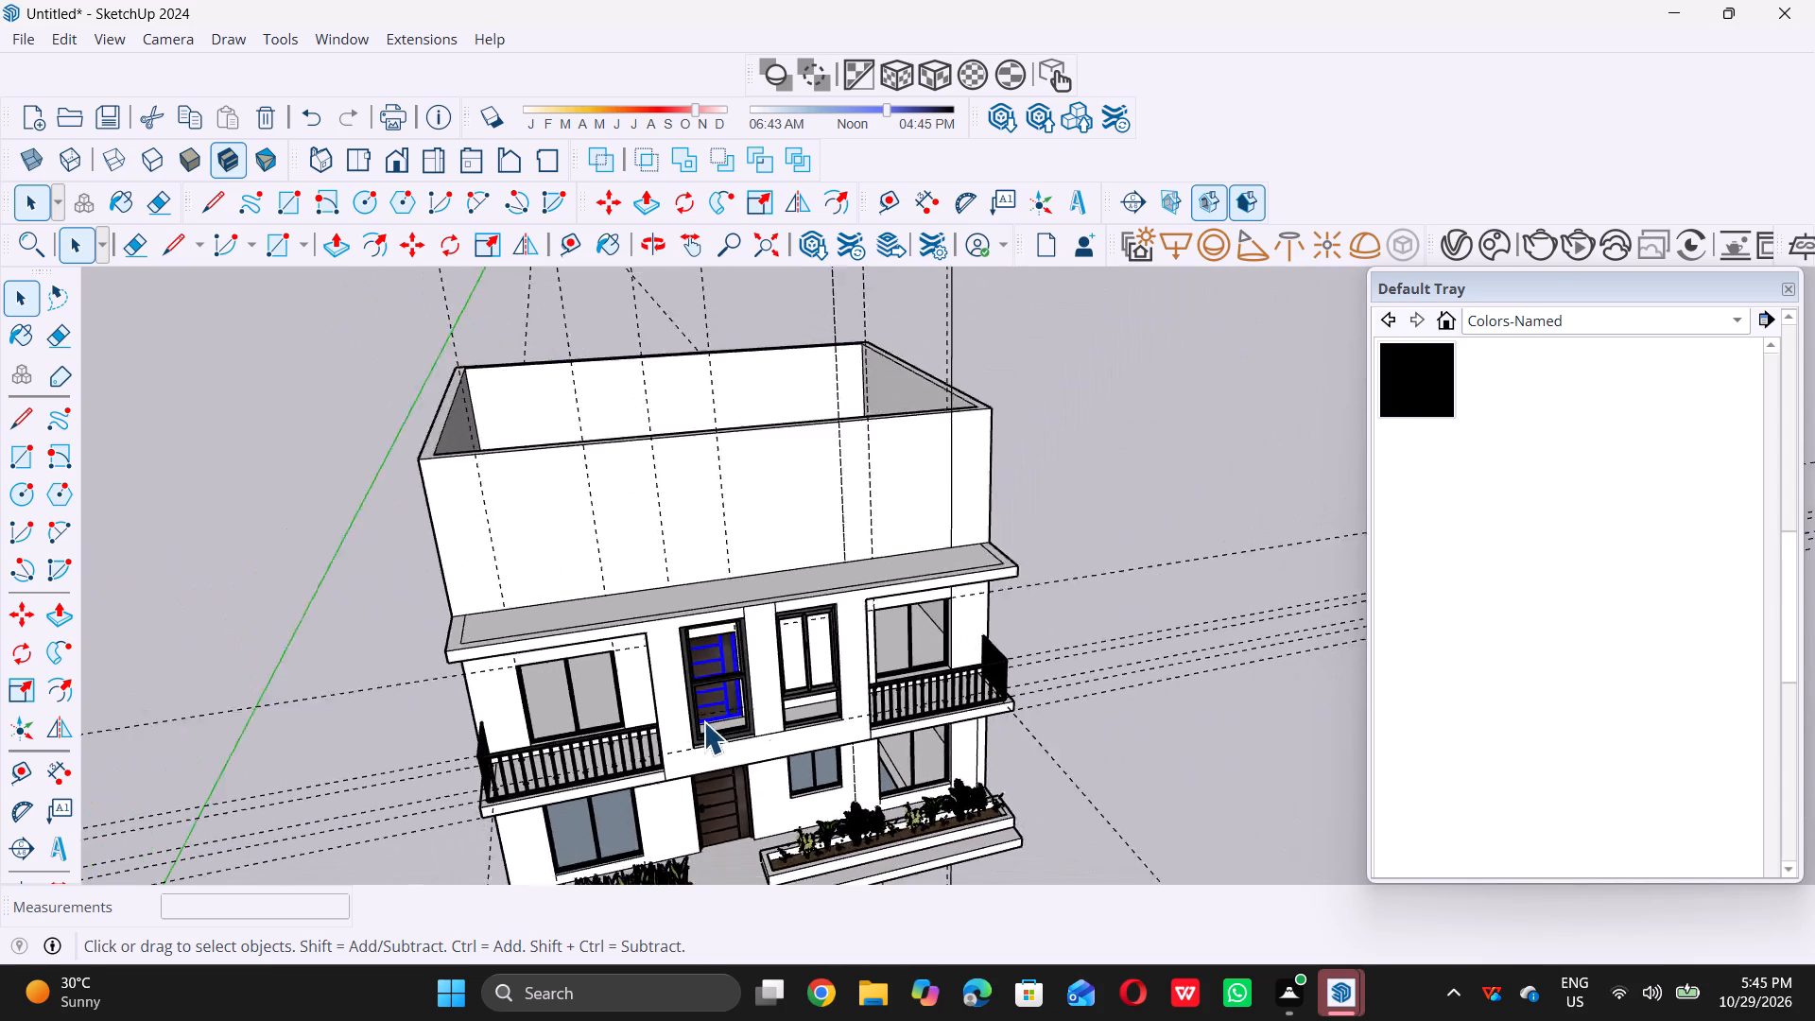
scroll(703, 721, "down", 6)
left_click(524, 806)
middle_click_drag(754, 666, 576, 562)
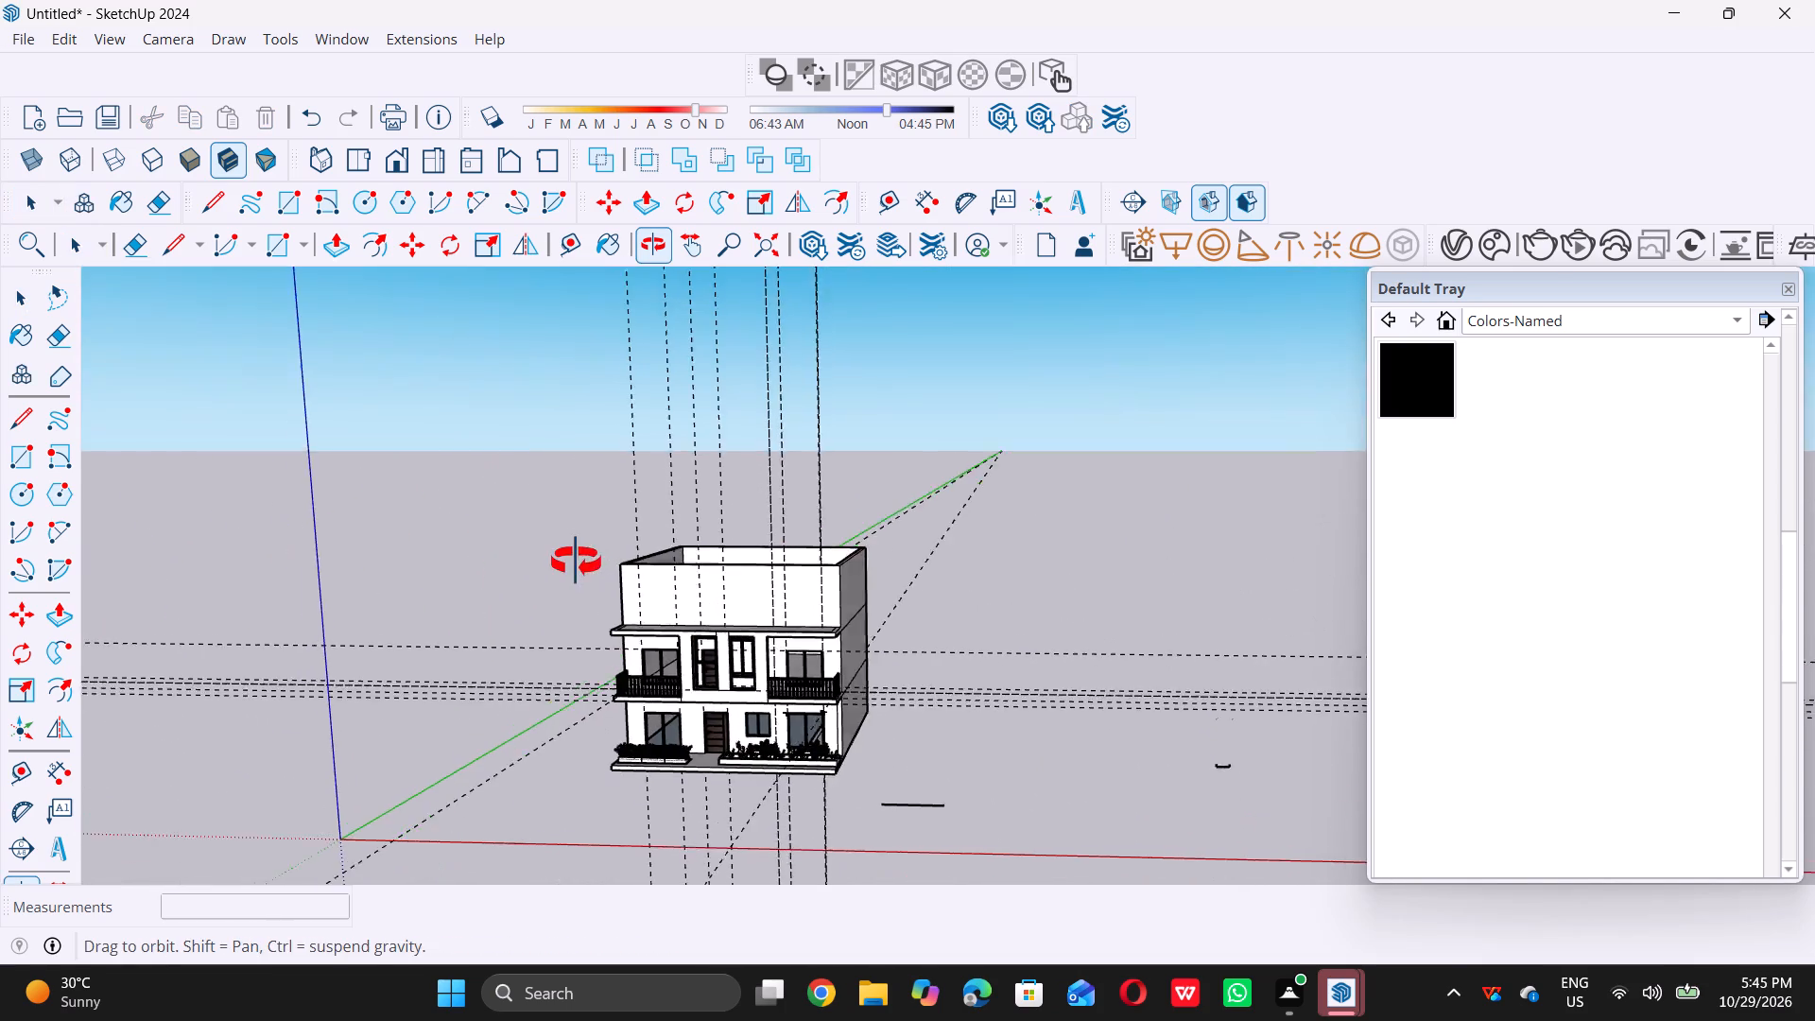
middle_click_drag(576, 562, 585, 560)
middle_click_drag(691, 603, 833, 548)
scroll(759, 599, "up", 8)
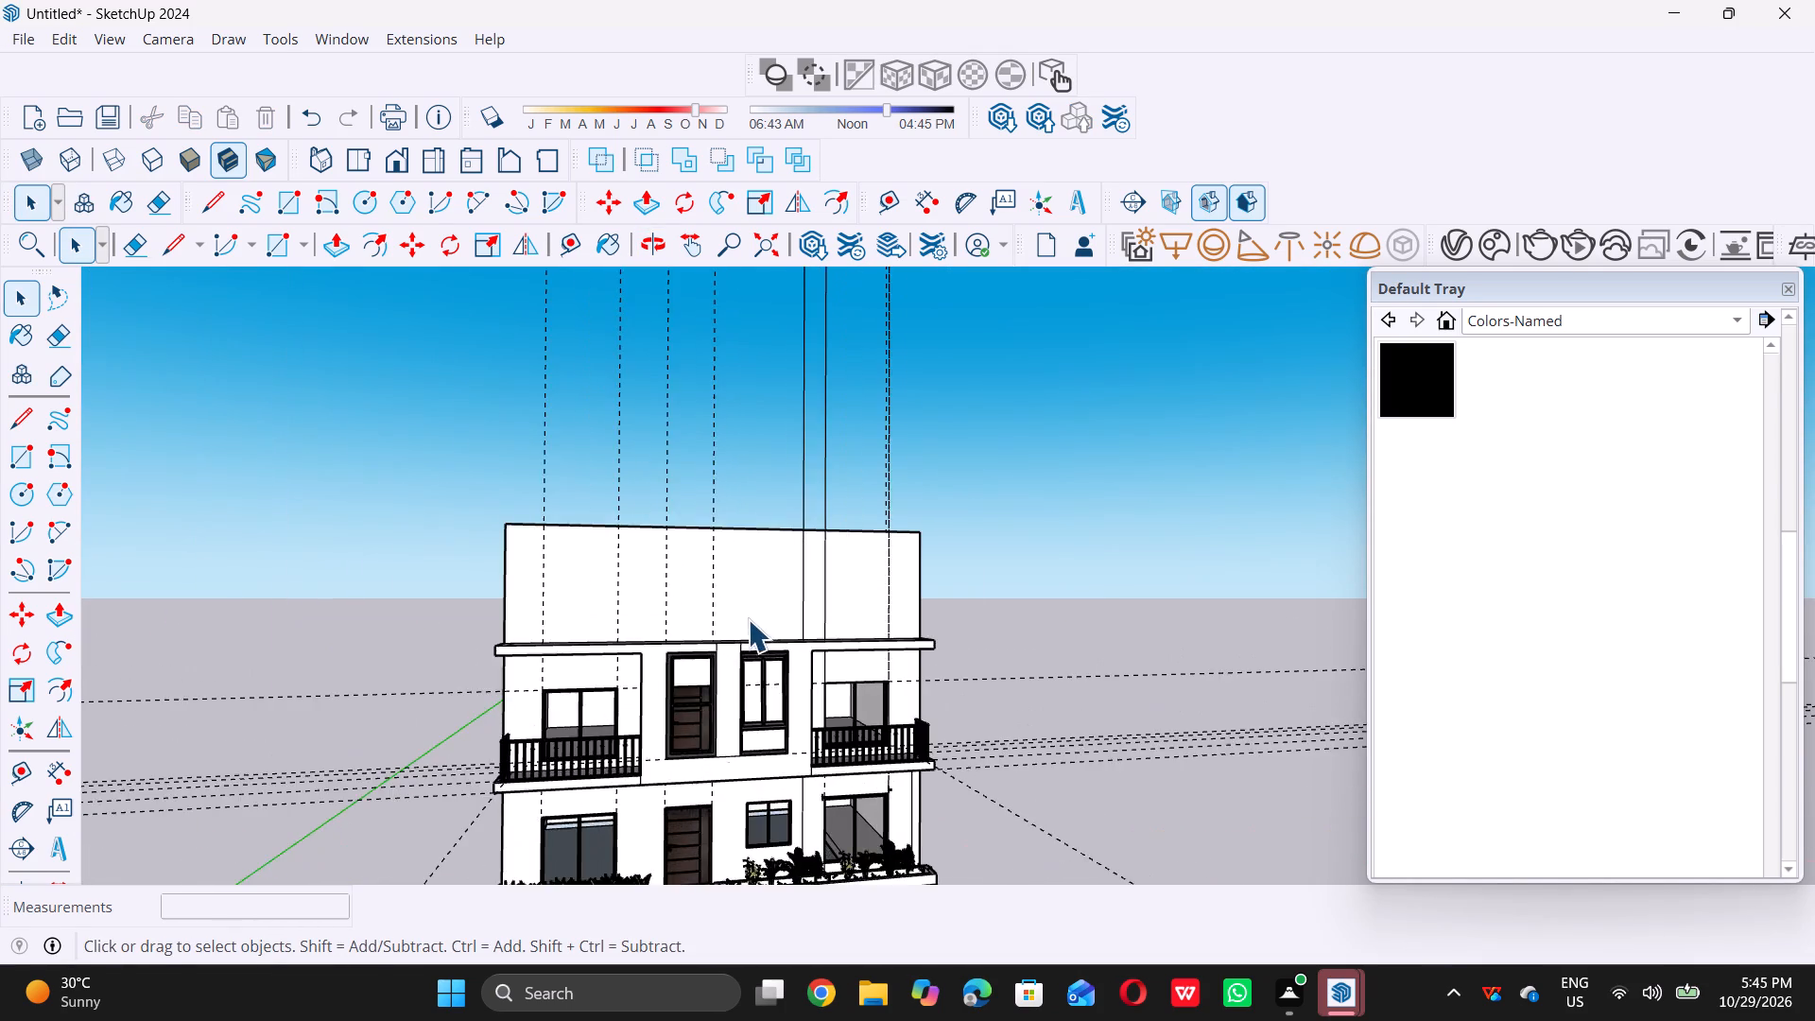
scroll(748, 619, "up", 1)
scroll(715, 703, "down", 5)
middle_click_drag(674, 723, 648, 693)
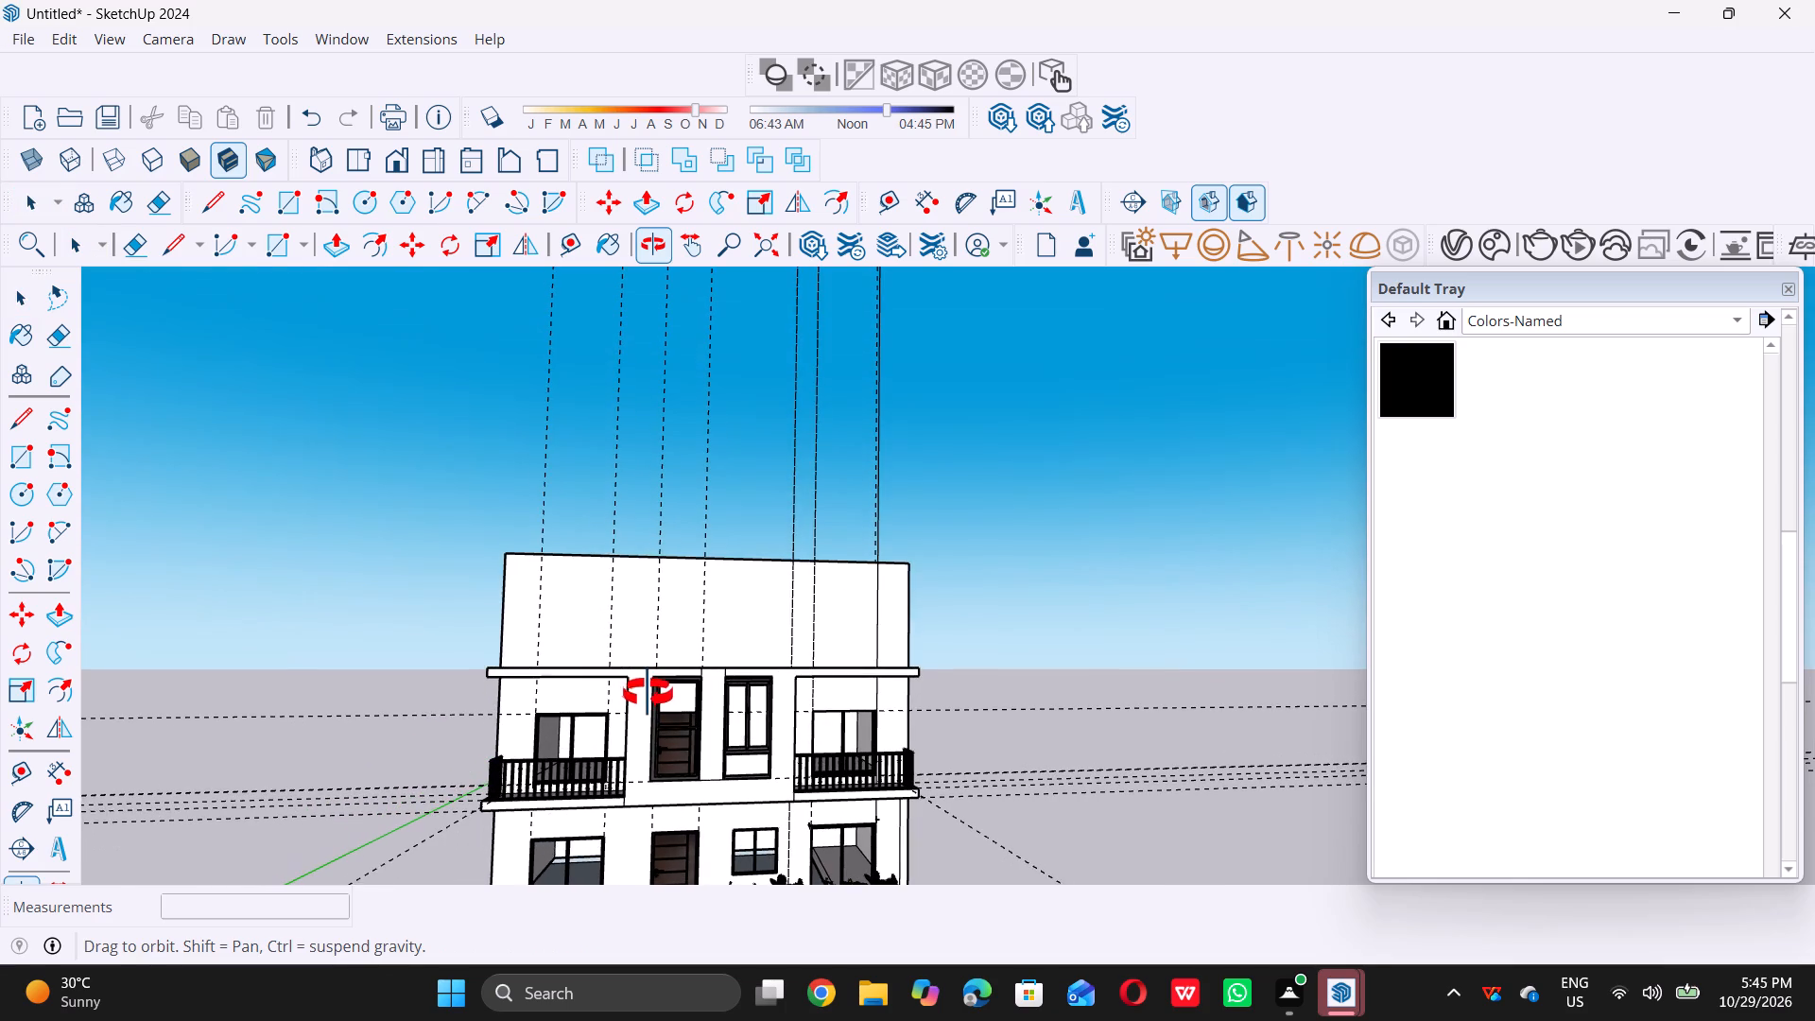
middle_click_drag(648, 693, 644, 689)
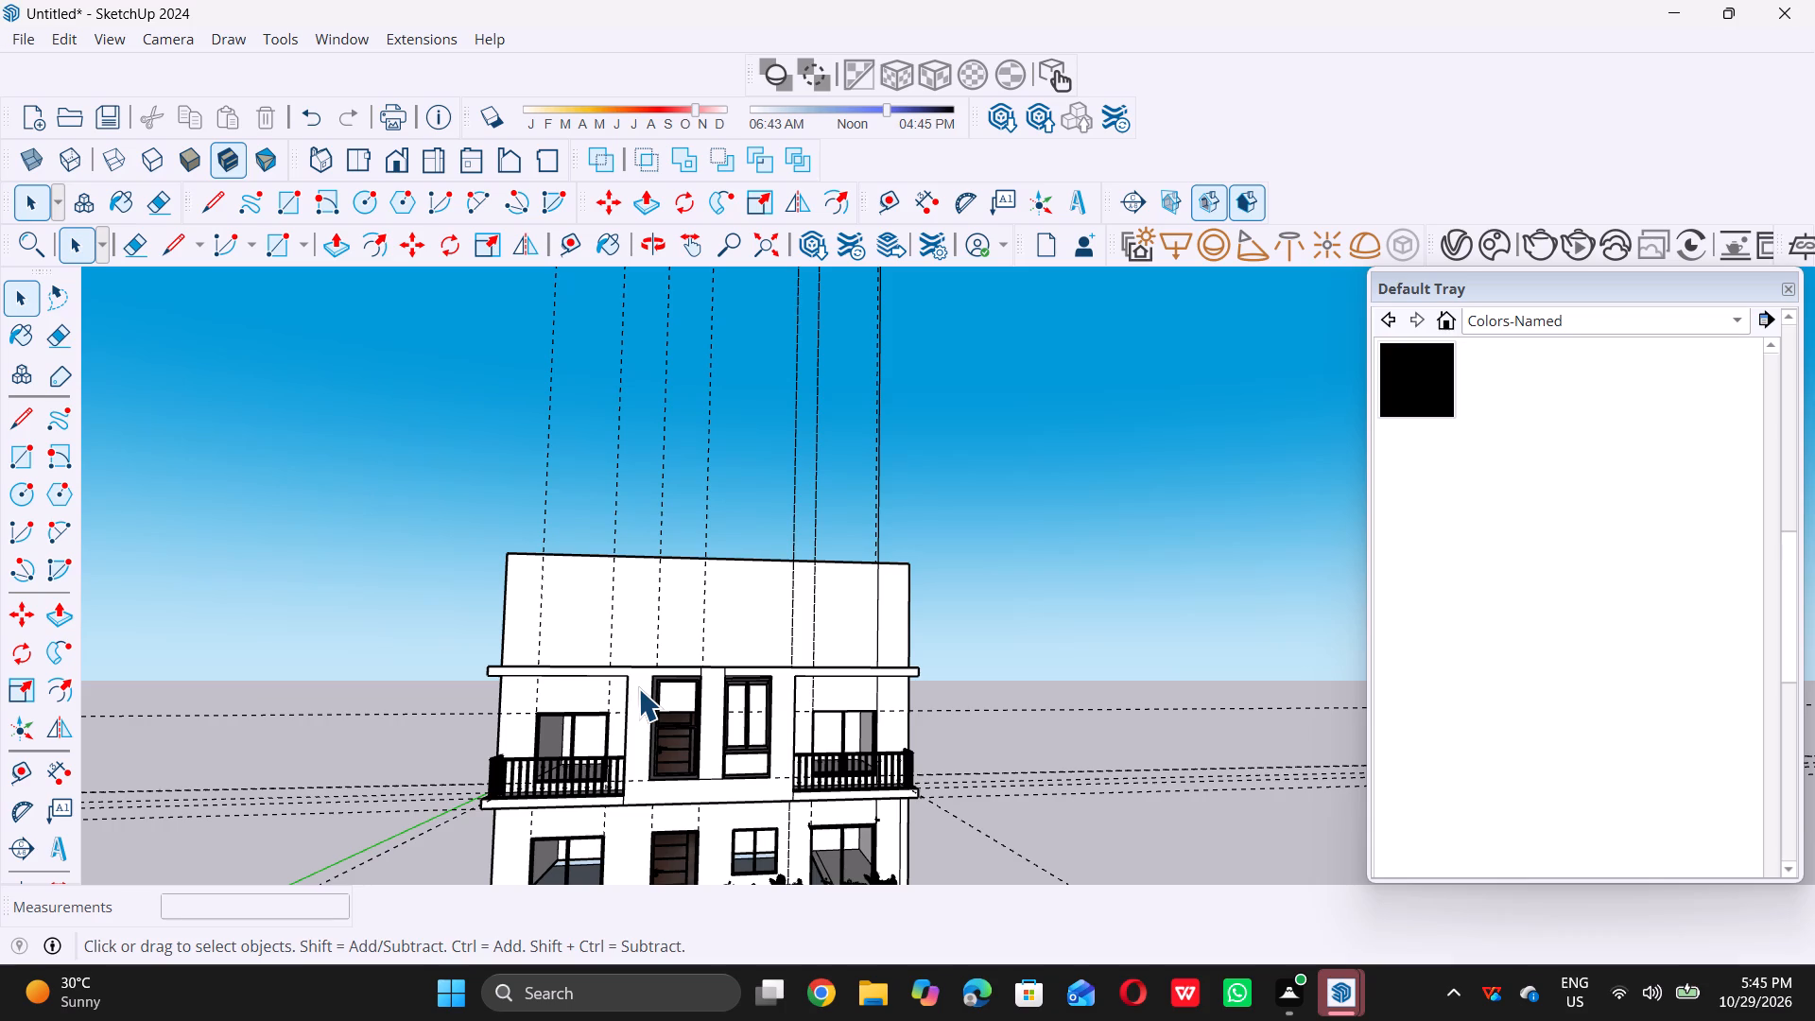
scroll(748, 603, "down", 6)
middle_click_drag(734, 578, 680, 639)
scroll(681, 718, "up", 6)
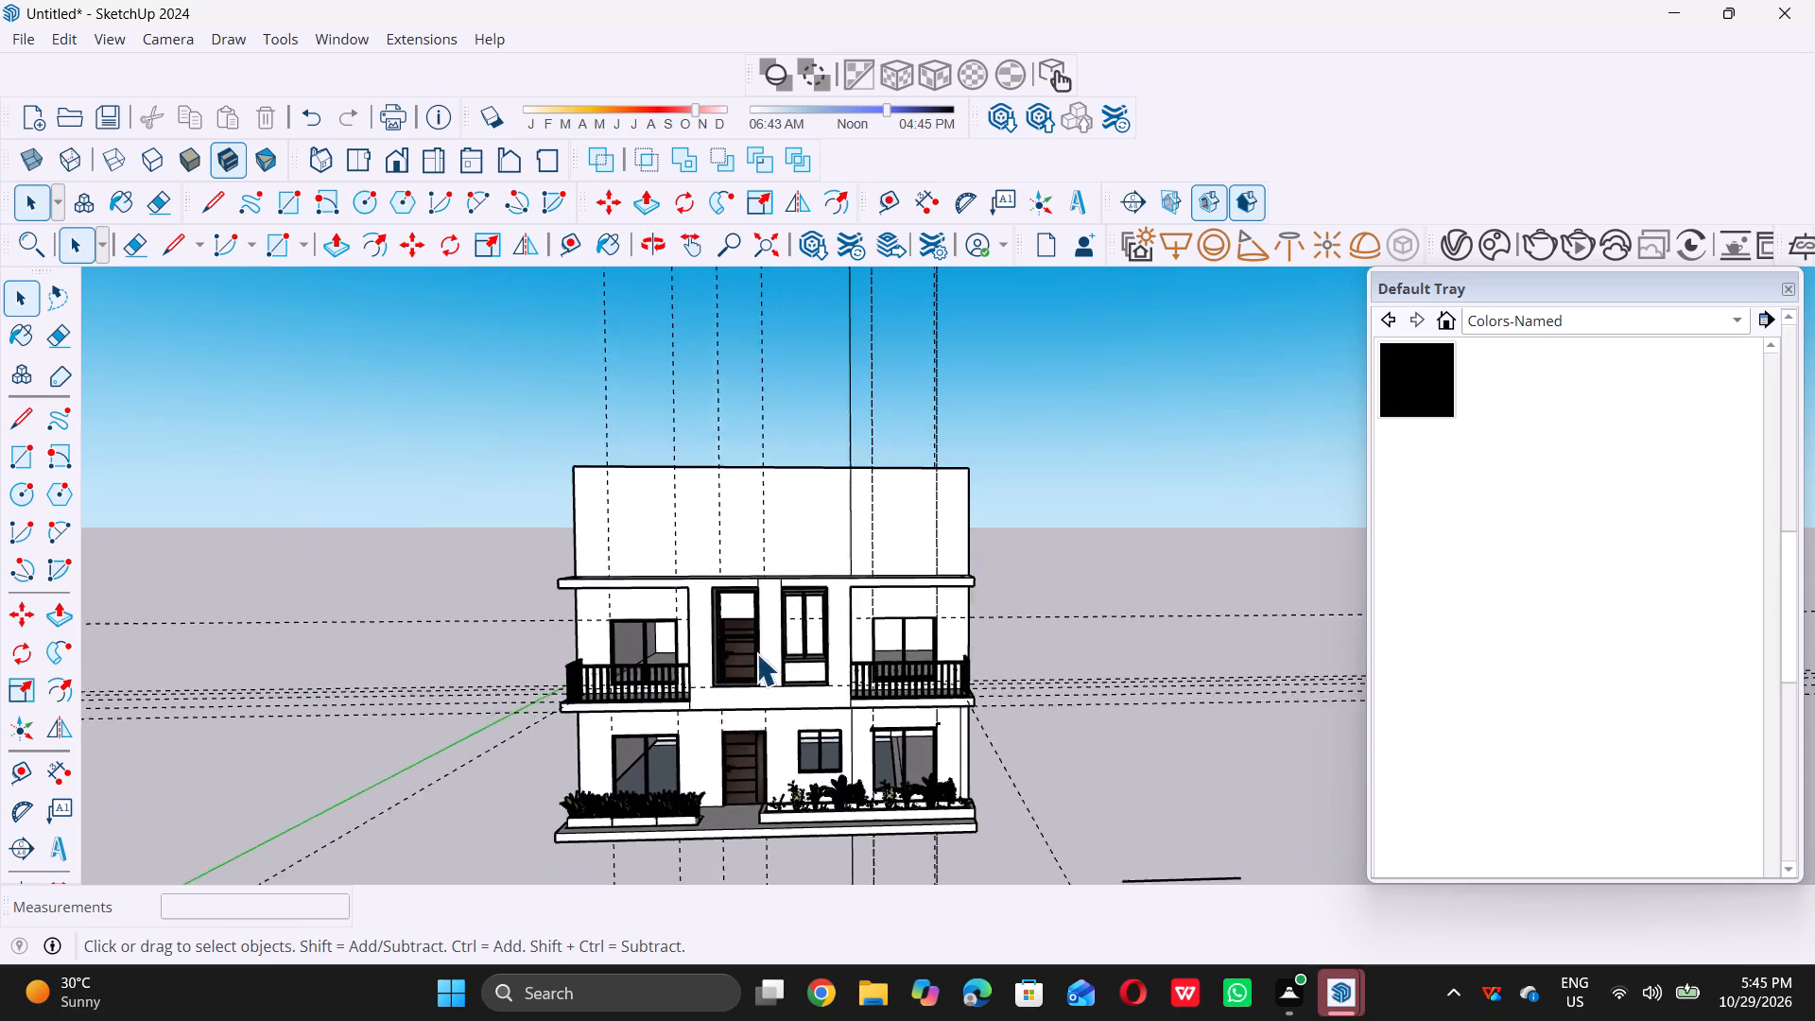
Examine the tall window above the entrance and the front facade with its balconies and upper storey.
scroll(761, 643, "up", 17)
scroll(717, 620, "down", 4)
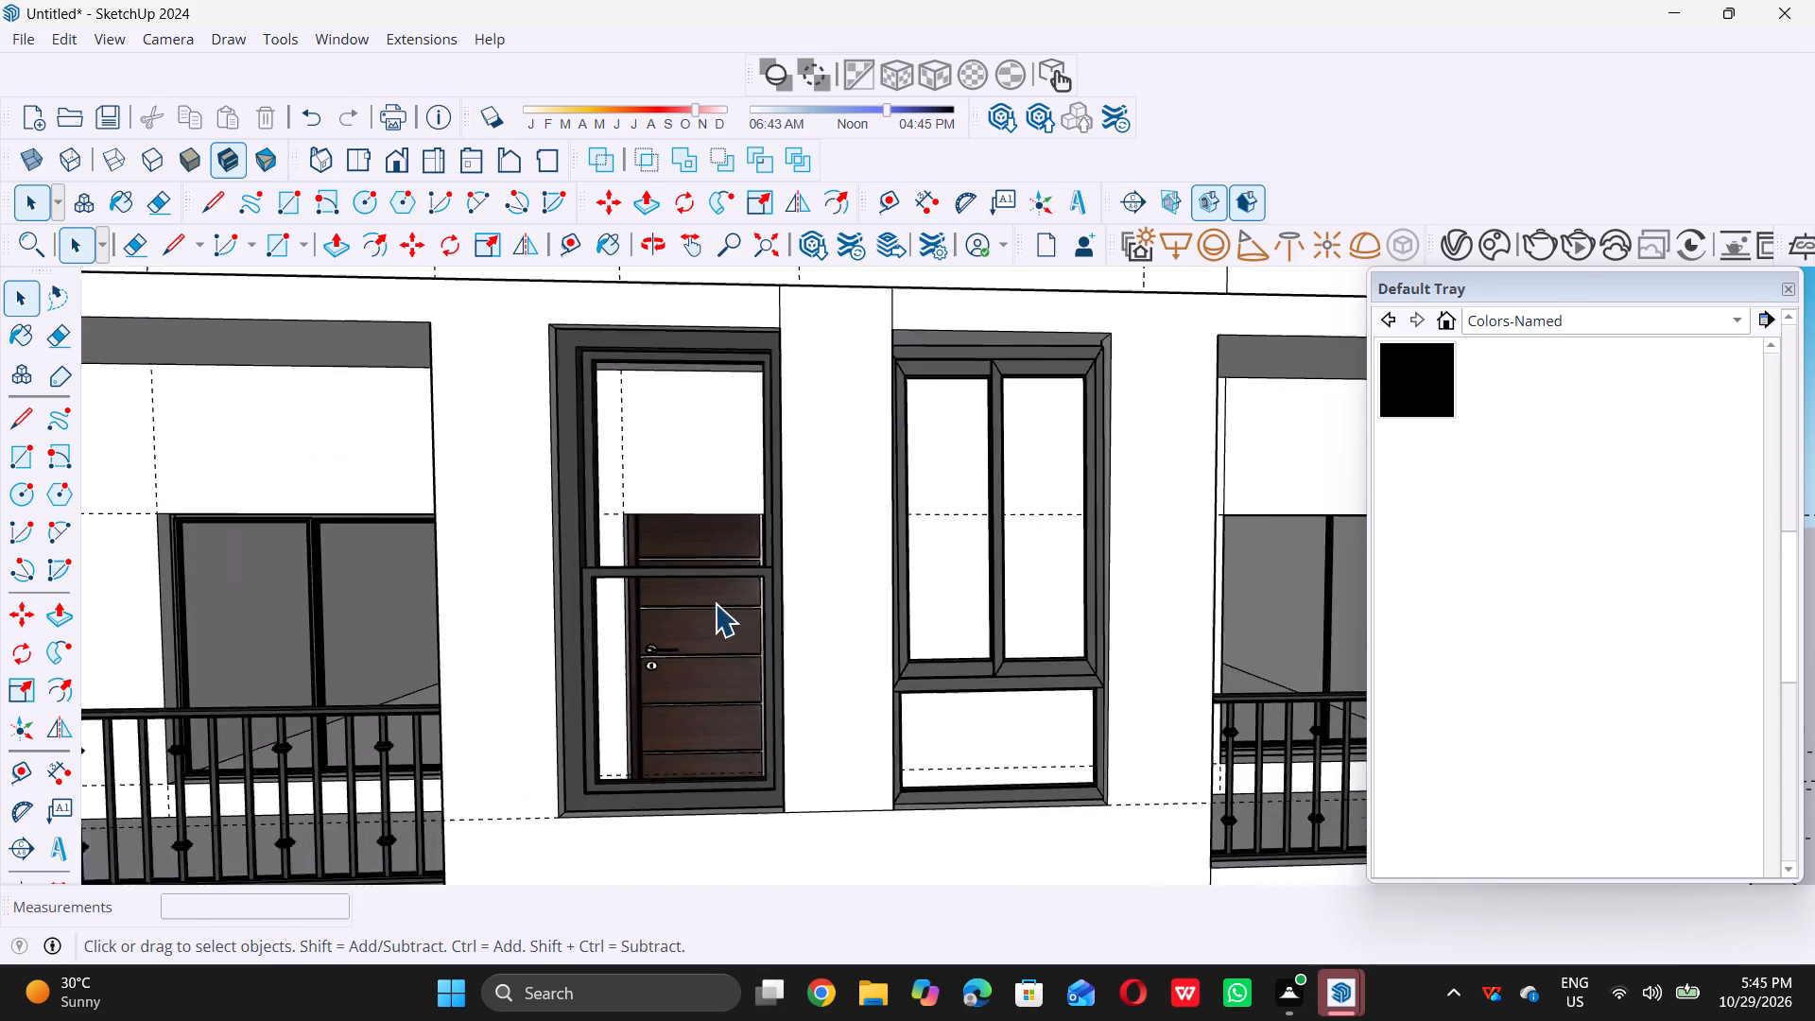
scroll(715, 603, "down", 2)
middle_click_drag(714, 597, 671, 673)
scroll(704, 611, "down", 7)
middle_click_drag(697, 581, 724, 560)
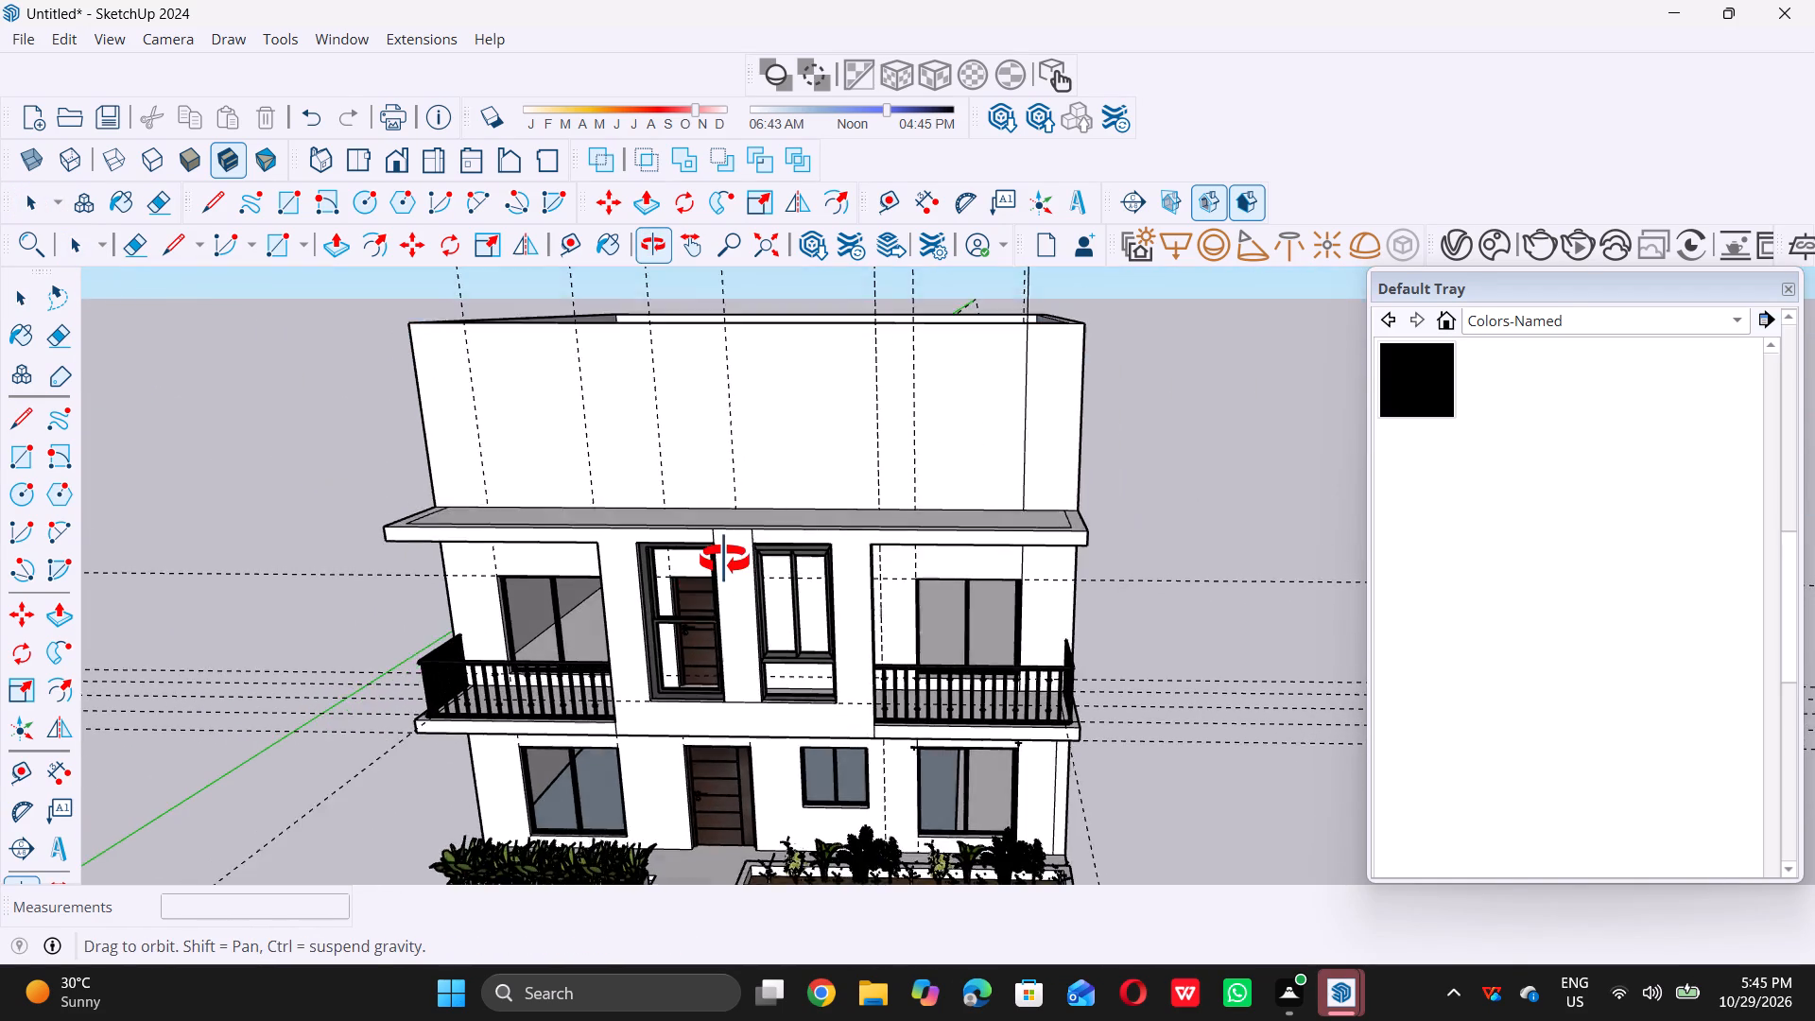
middle_click_drag(724, 560, 726, 546)
scroll(726, 546, "up", 1)
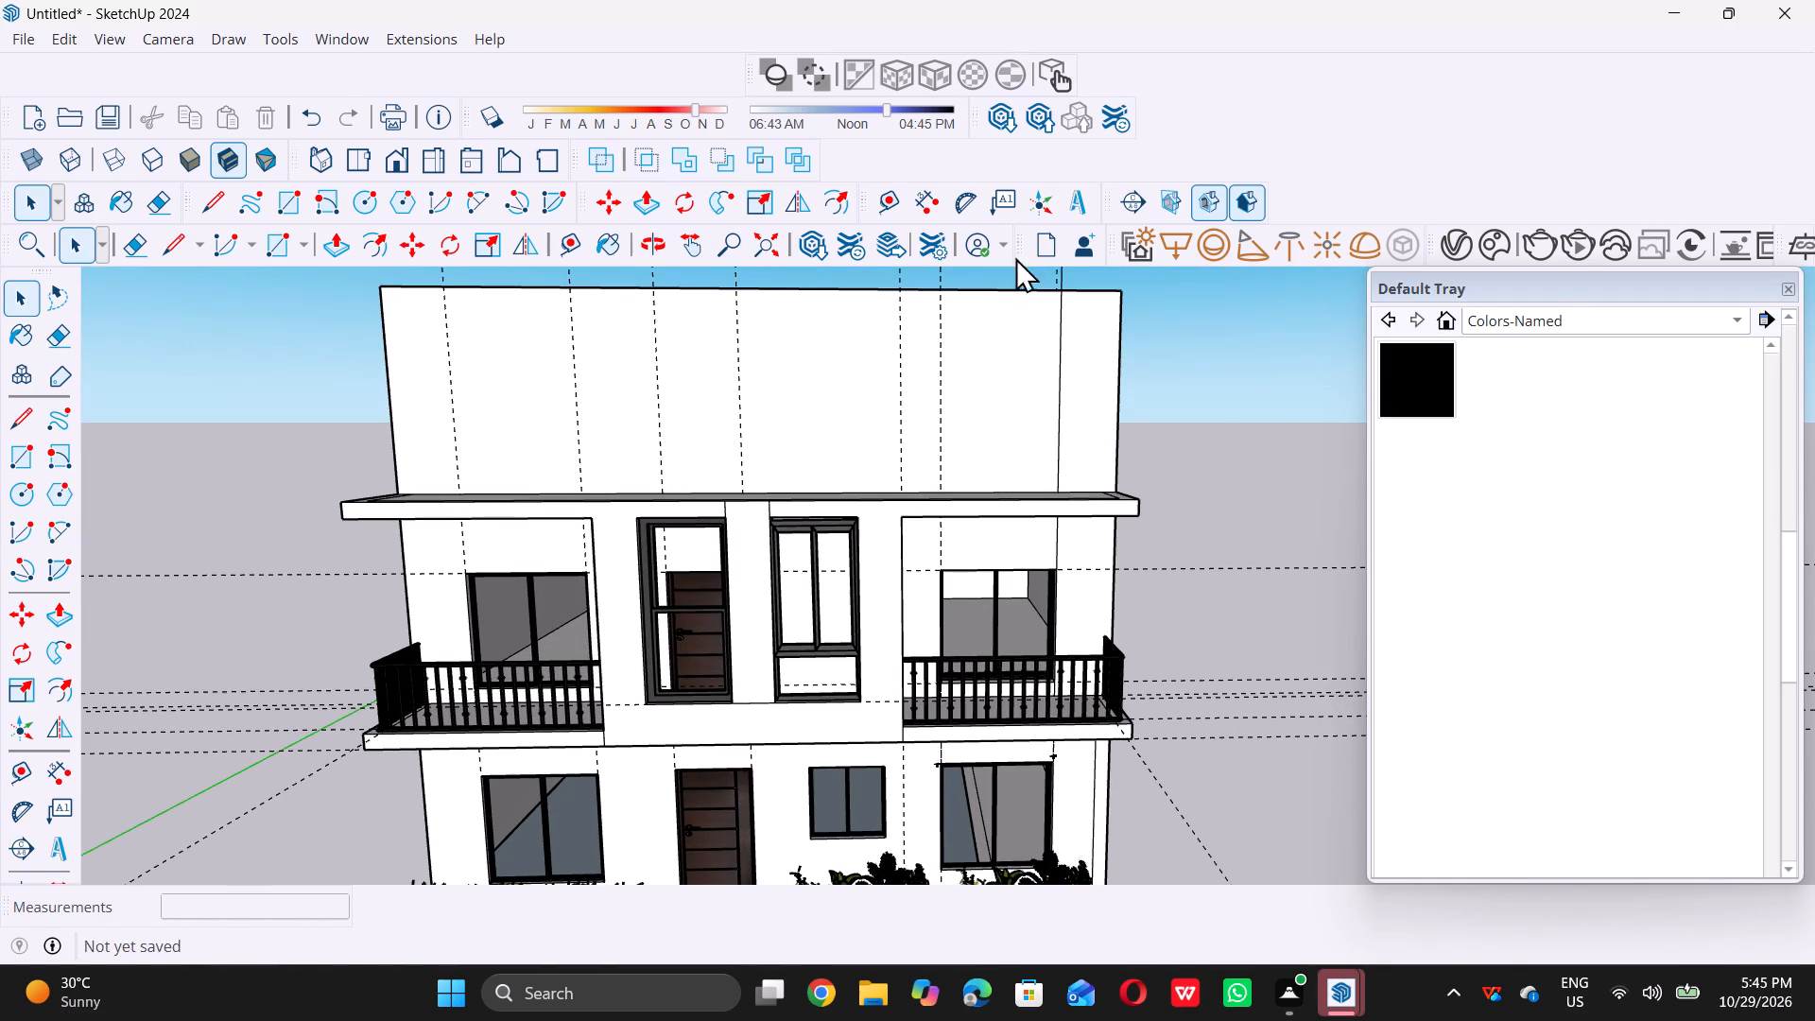
left_click(816, 250)
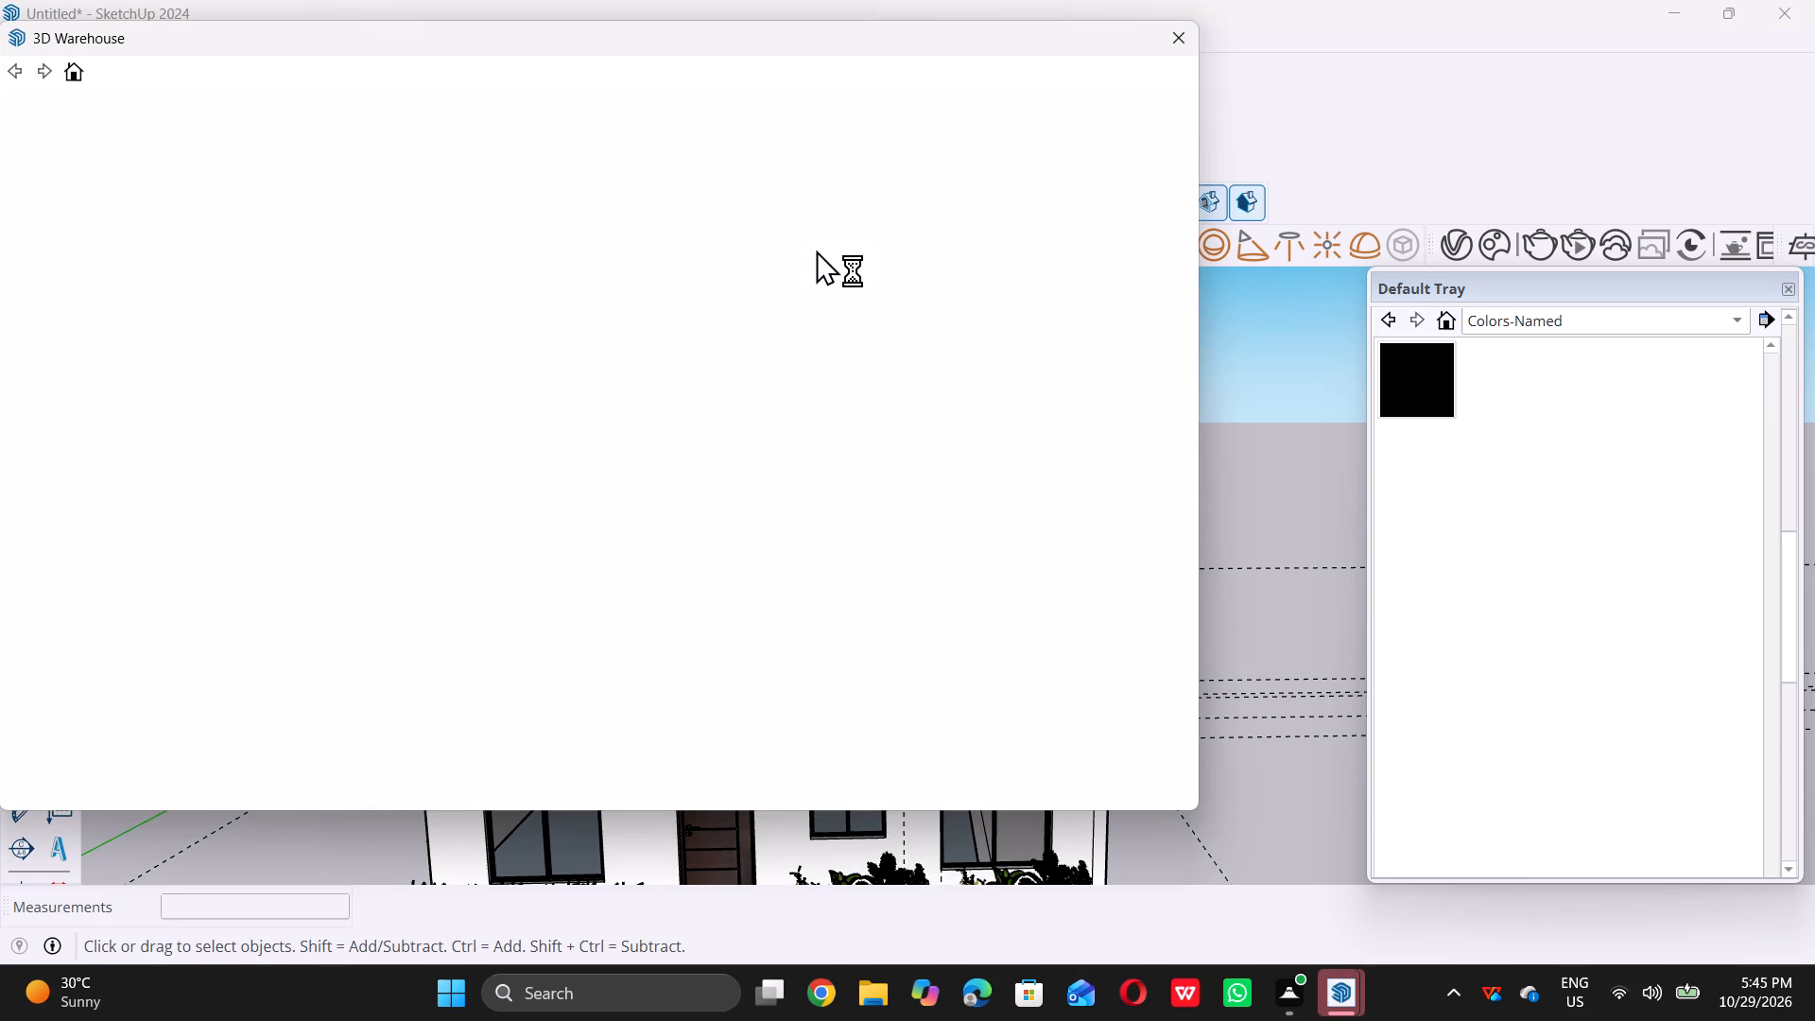
double_click(1168, 47)
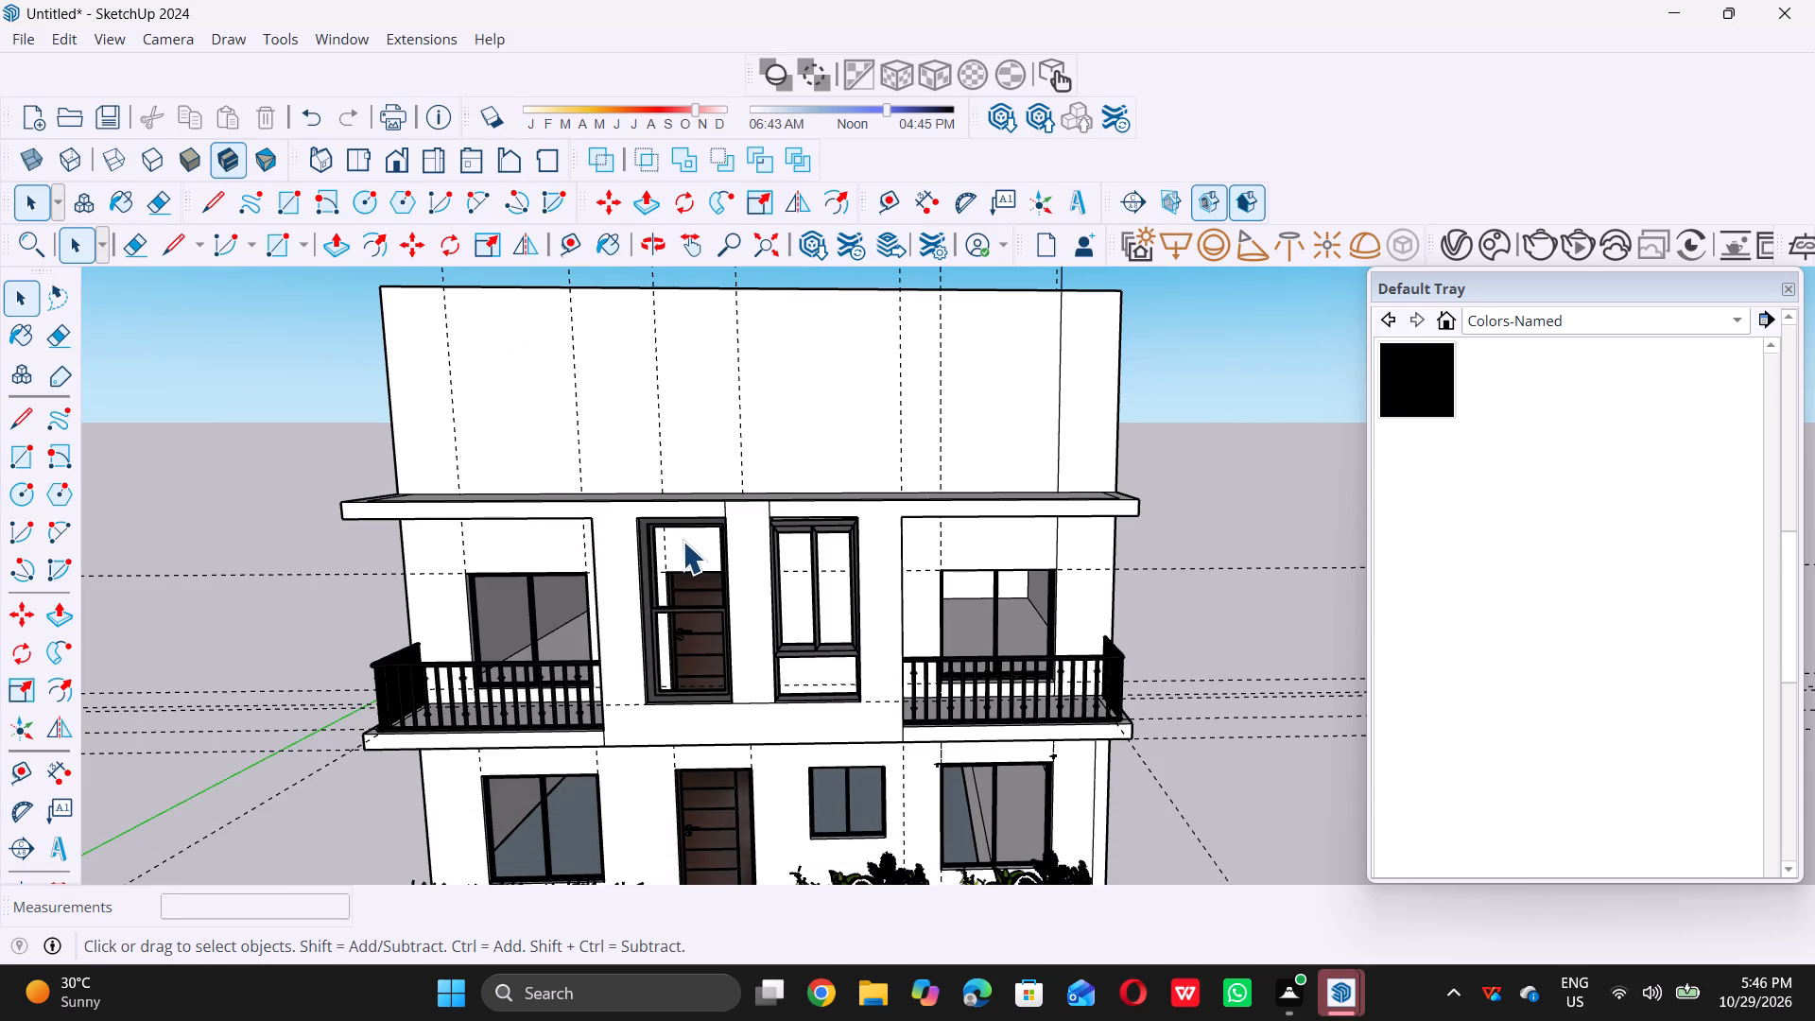
Paint the lower sash pane of the tall window above the entrance with the near-black grey from Colors-Named.
scroll(714, 641, "up", 4)
double_click(692, 644)
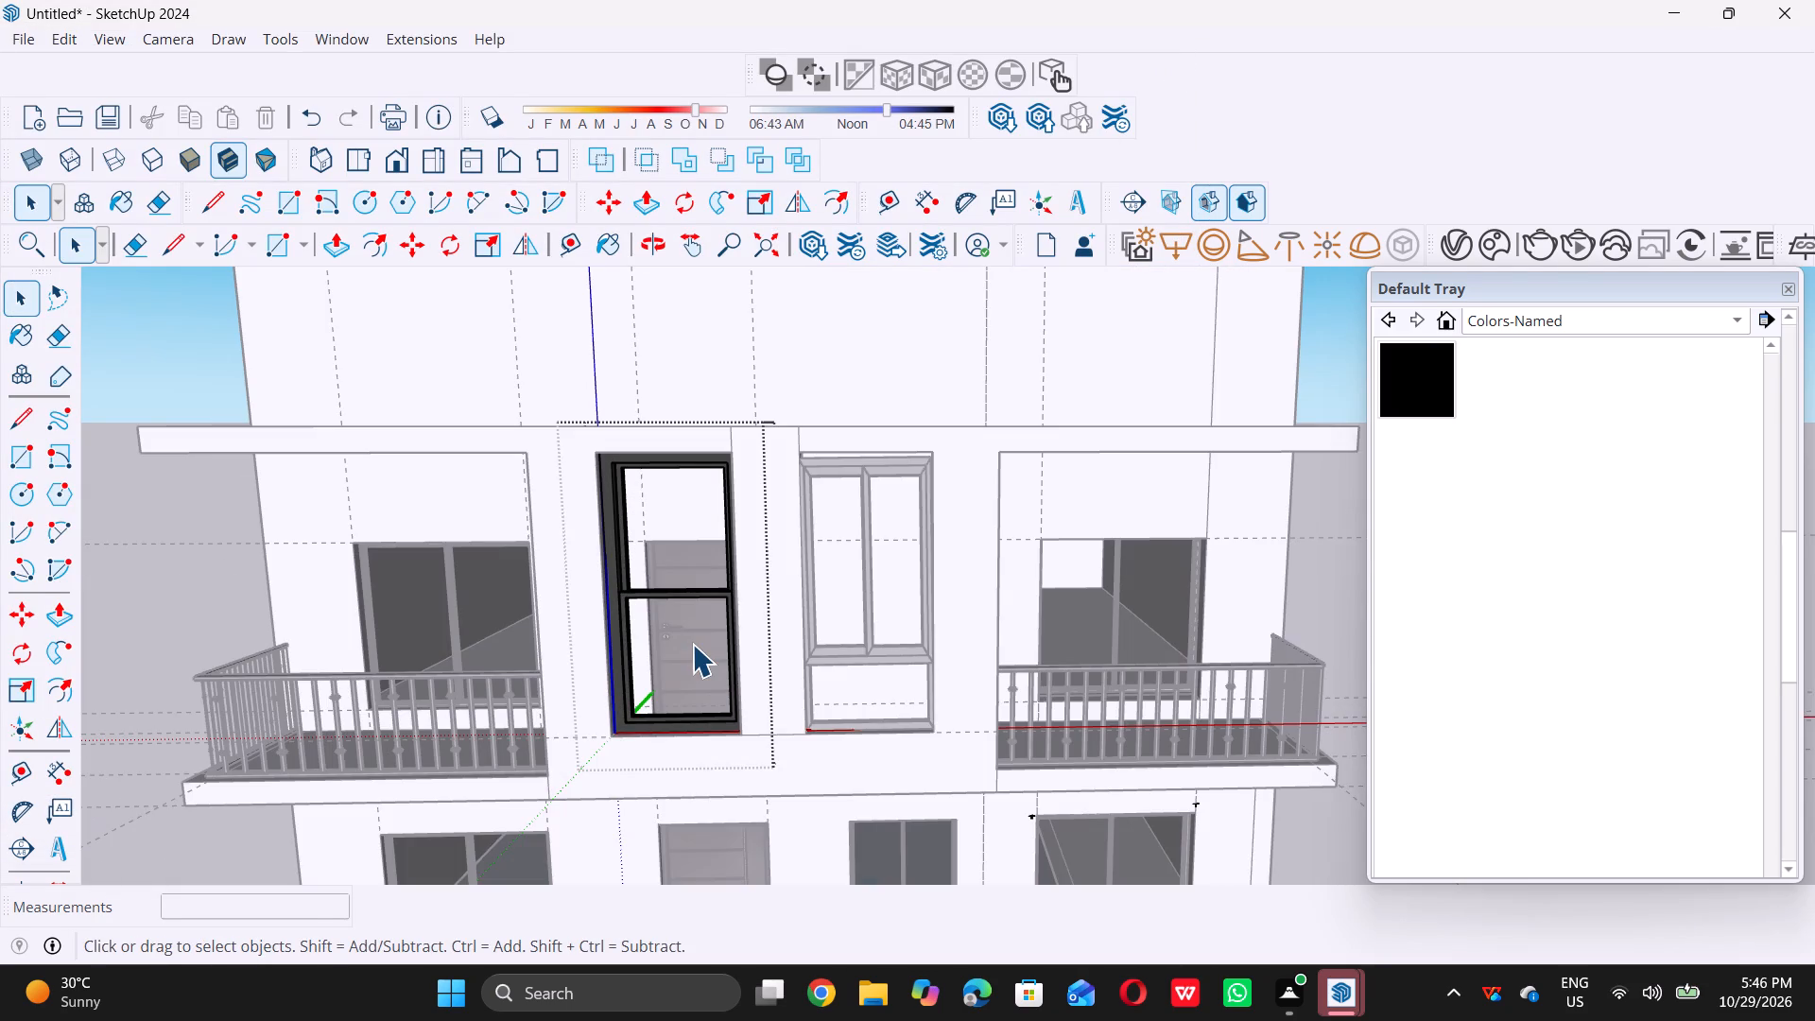
triple_click(692, 644)
left_click(692, 644)
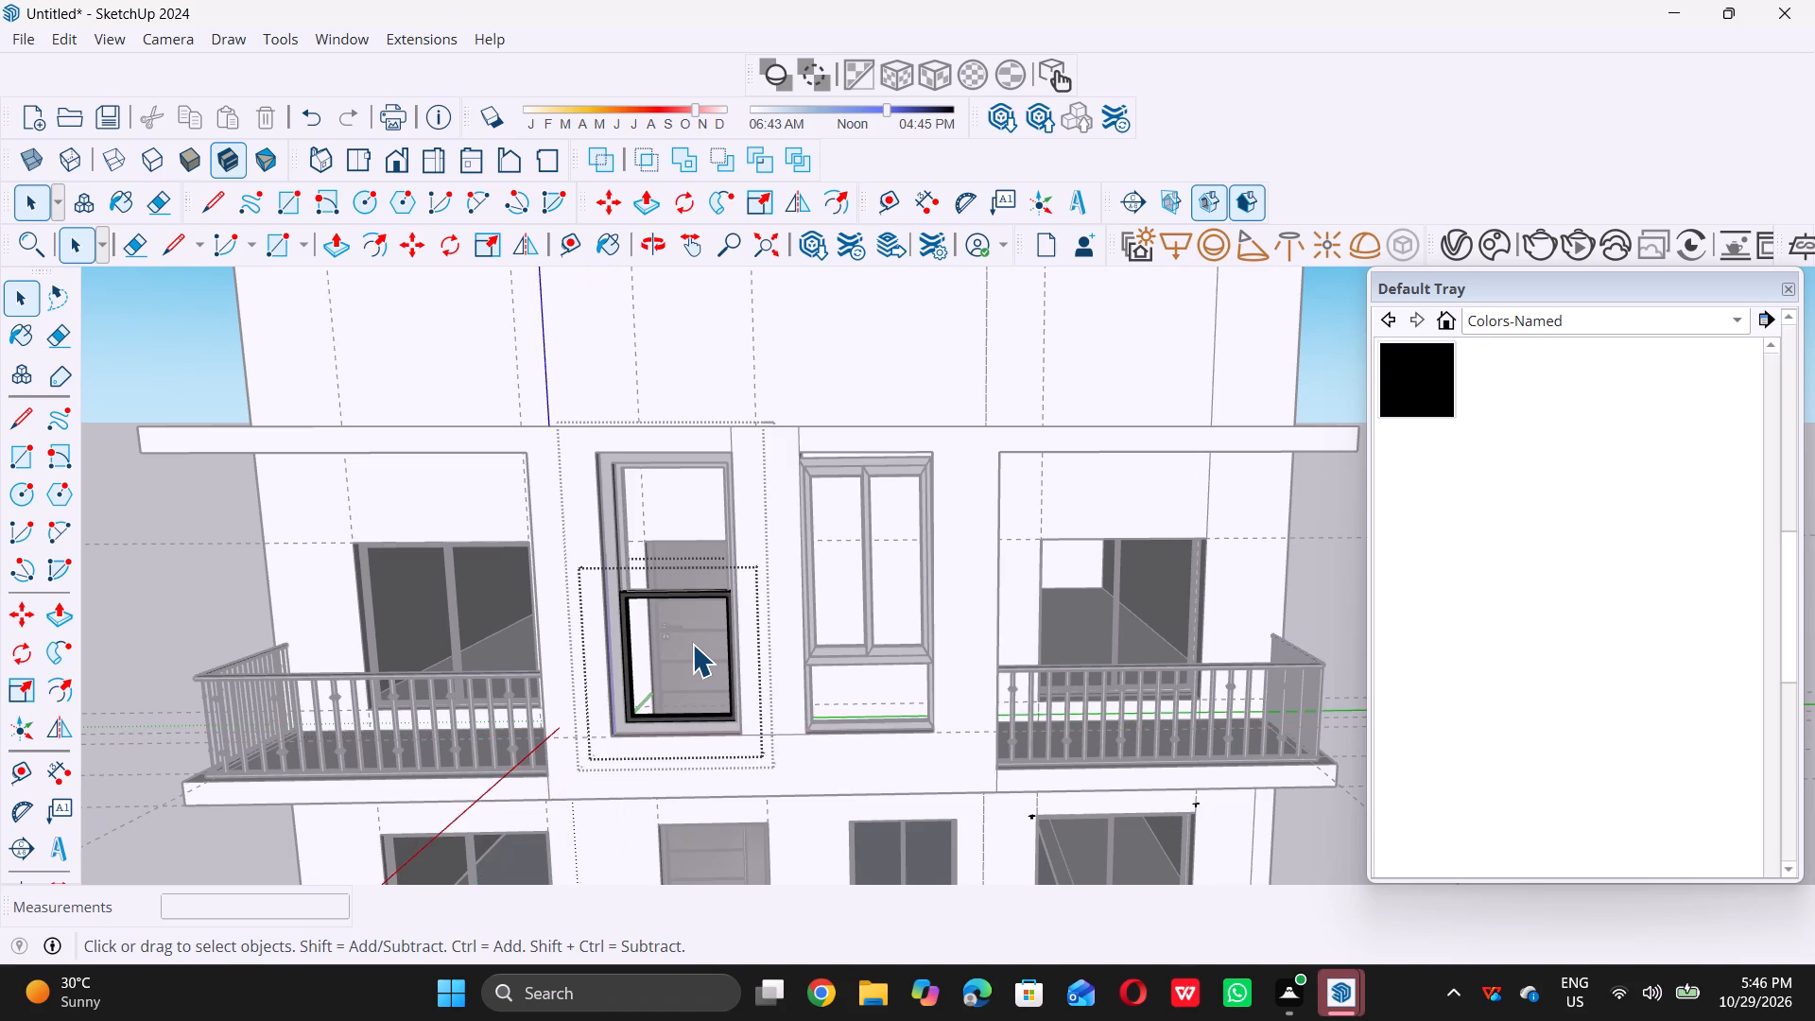
scroll(692, 644, "up", 4)
left_click(683, 646)
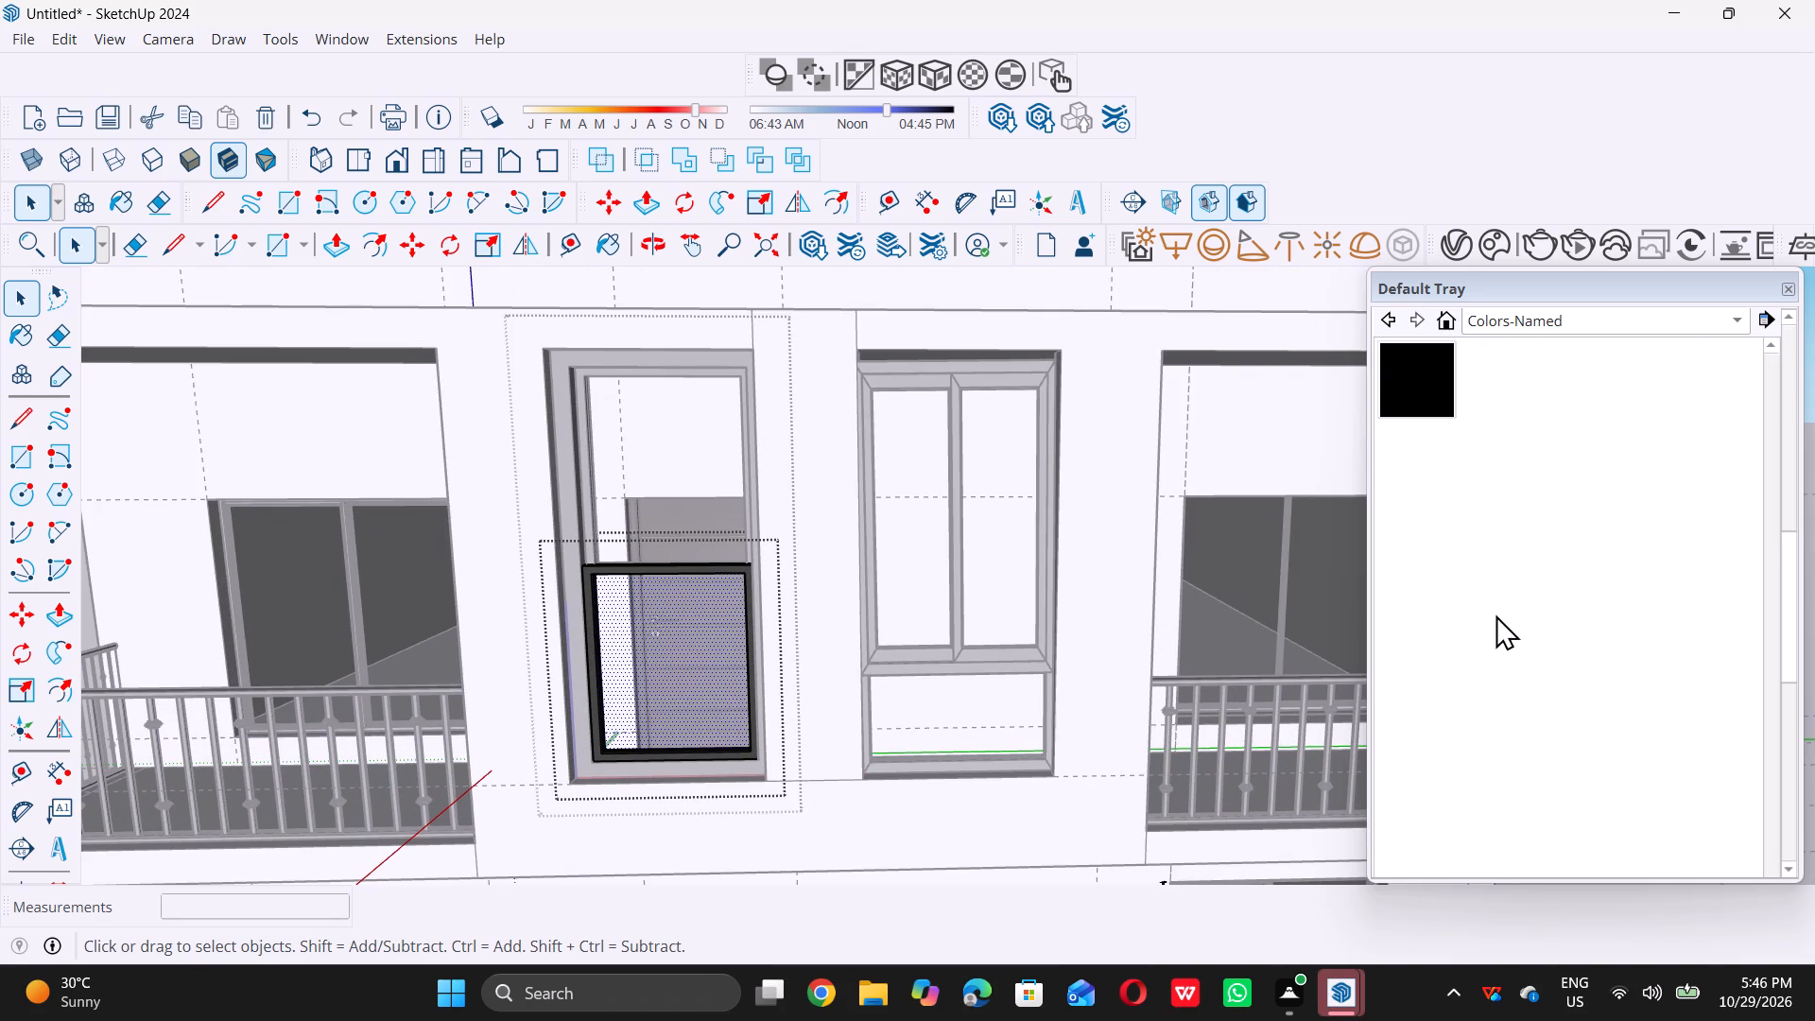
scroll(1430, 443, "up", 4)
scroll(1580, 636, "down", 1)
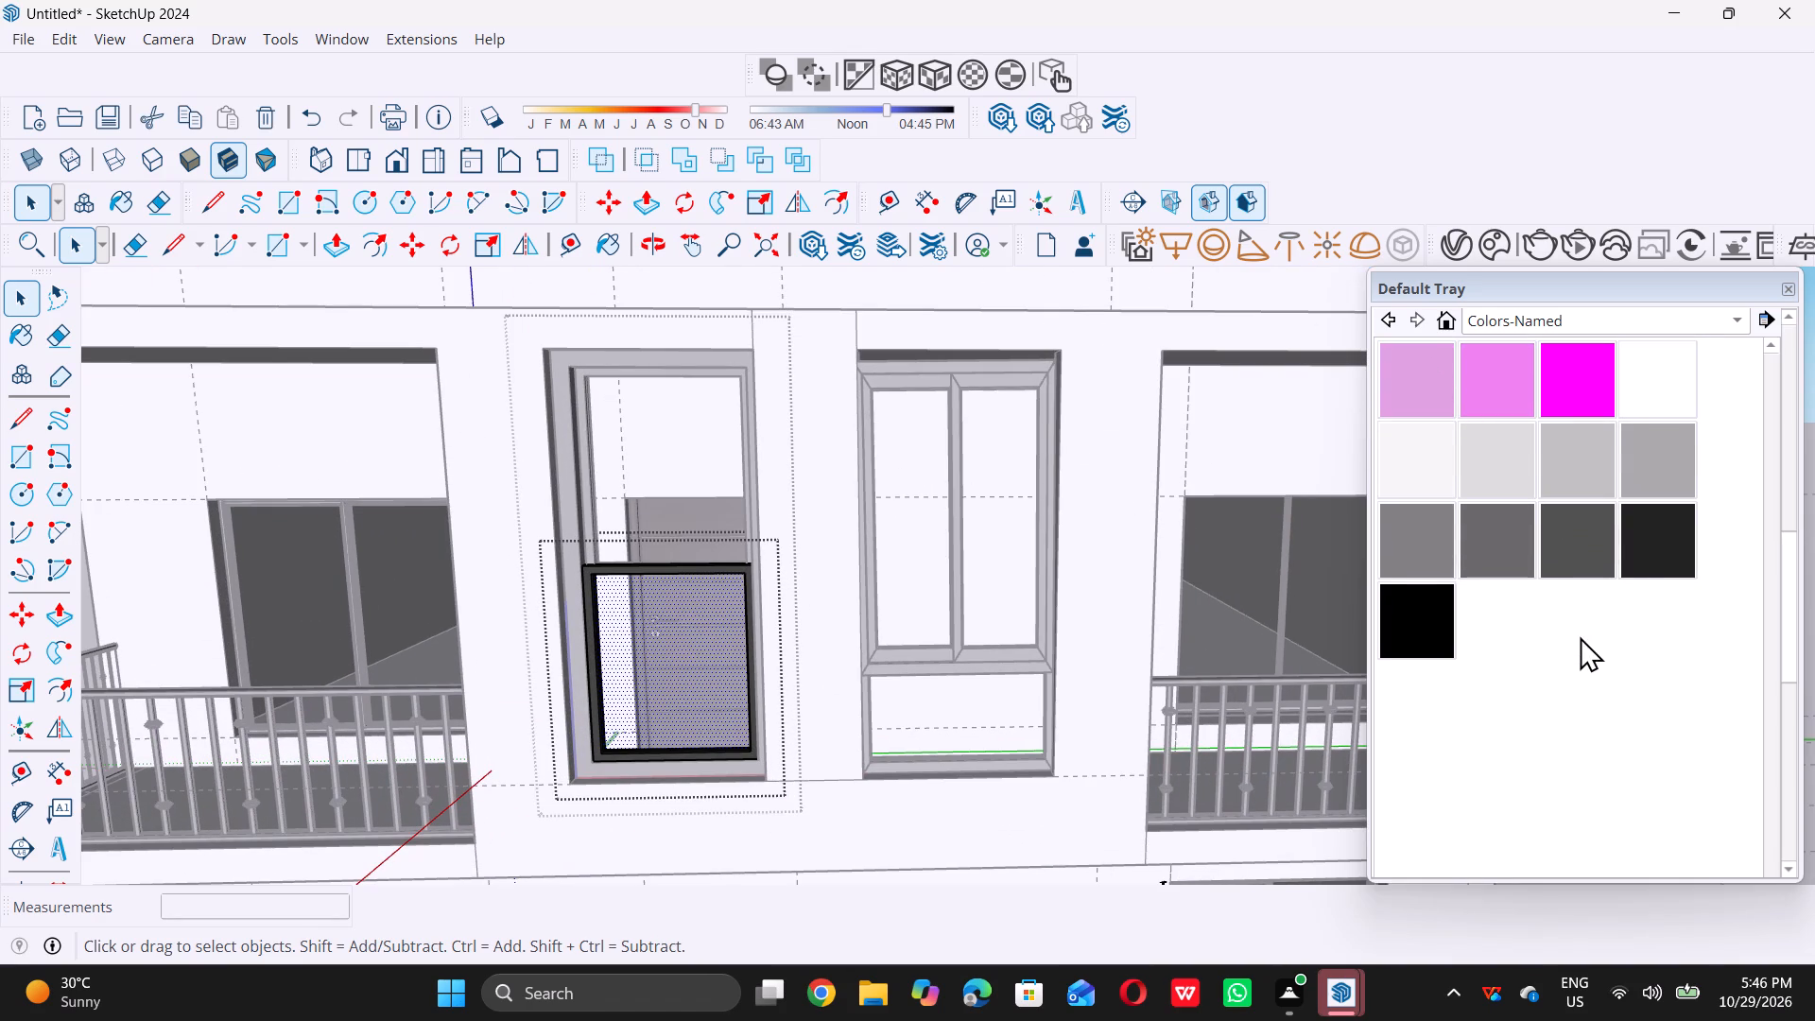
left_click(1640, 545)
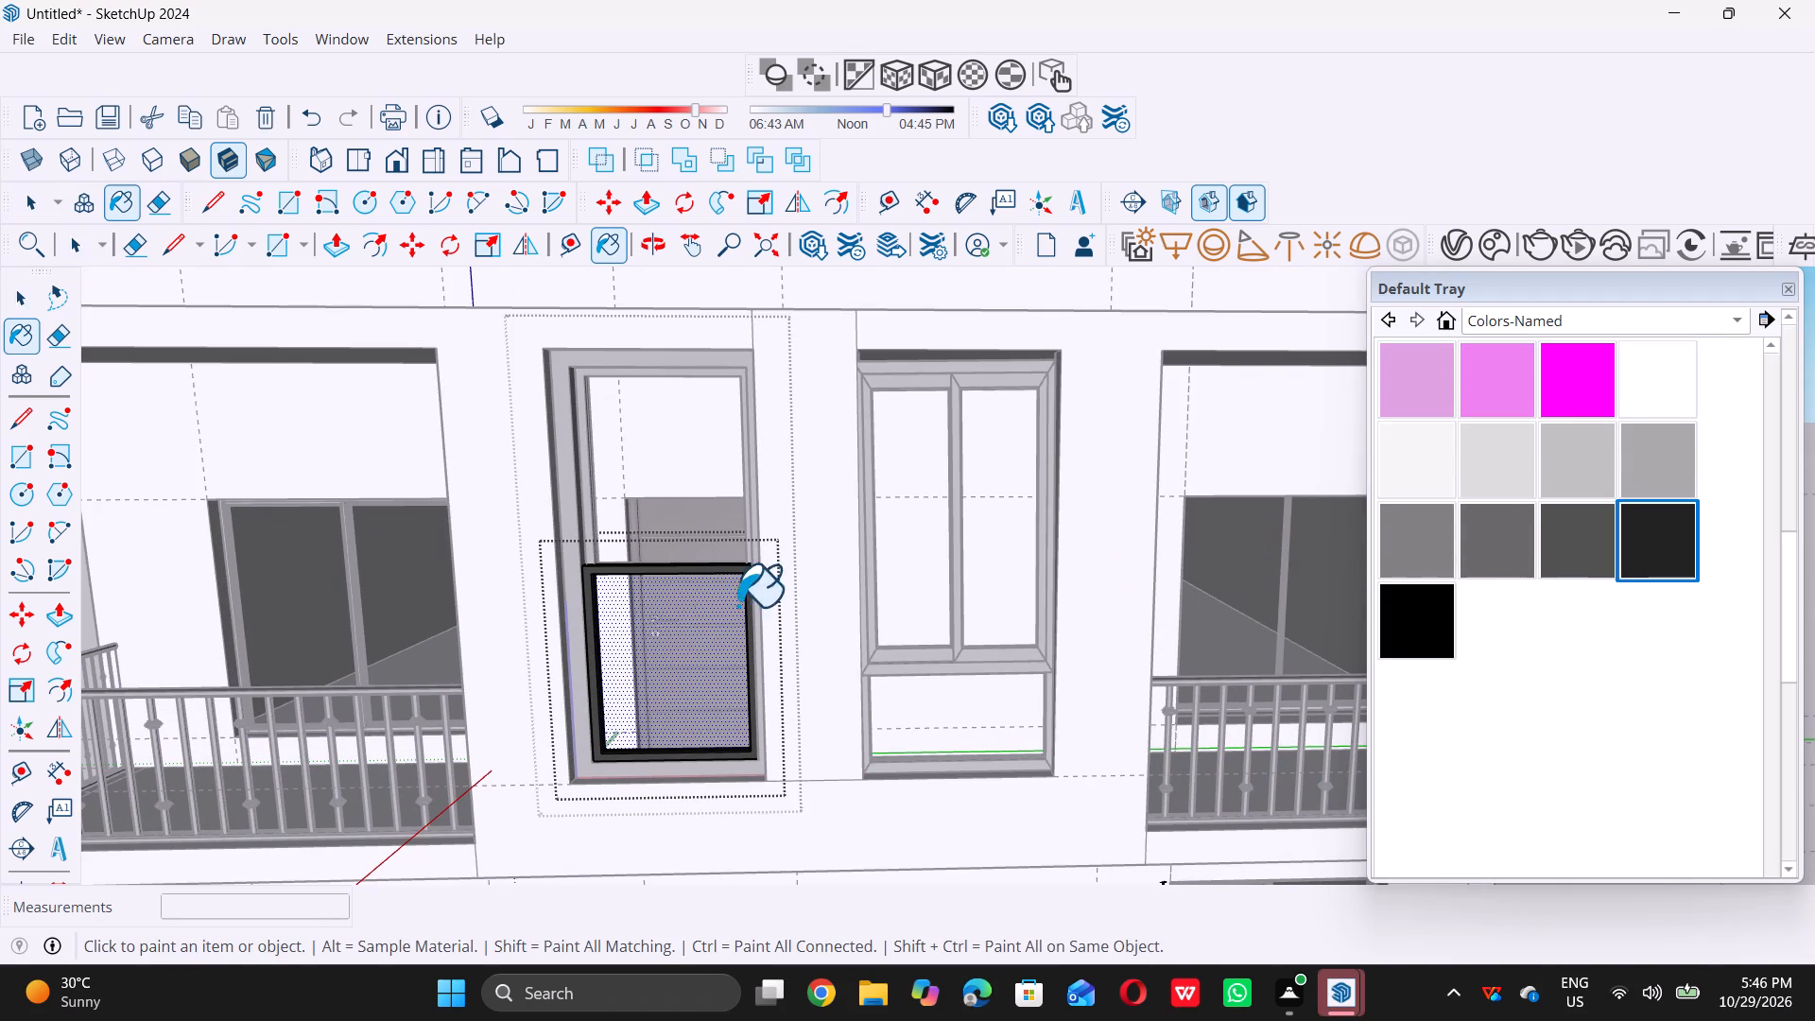
double_click(686, 626)
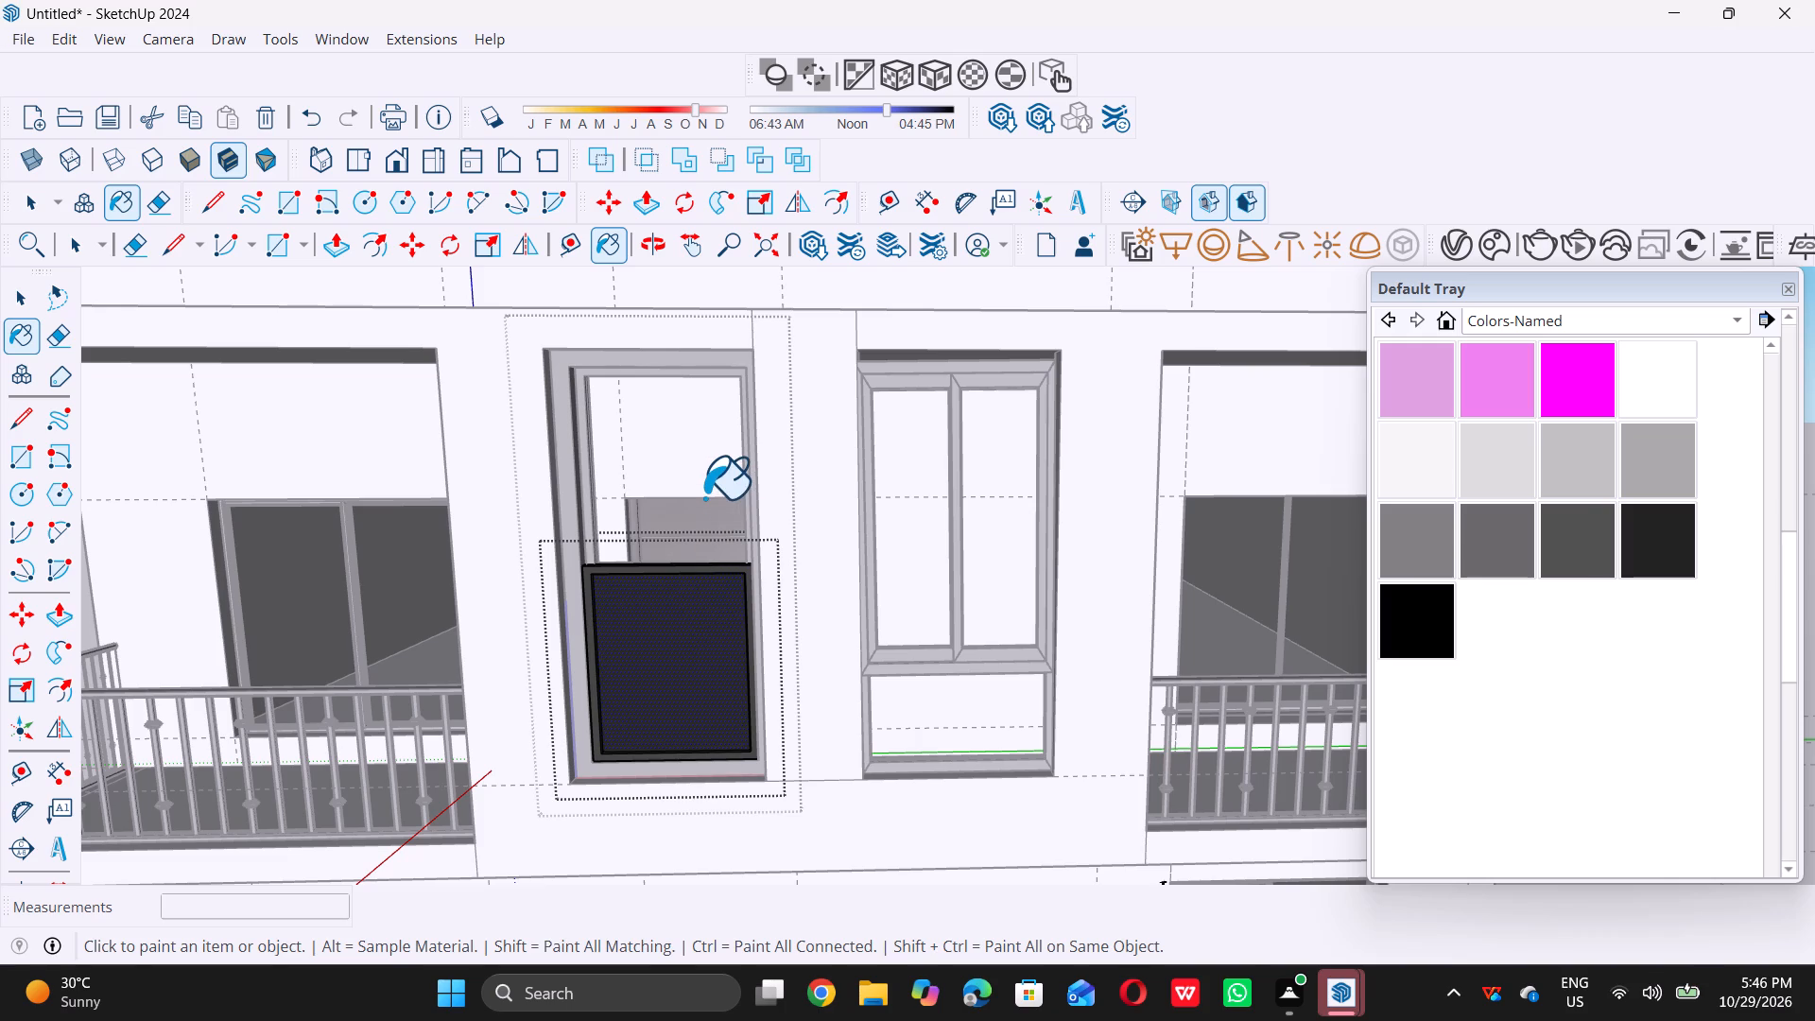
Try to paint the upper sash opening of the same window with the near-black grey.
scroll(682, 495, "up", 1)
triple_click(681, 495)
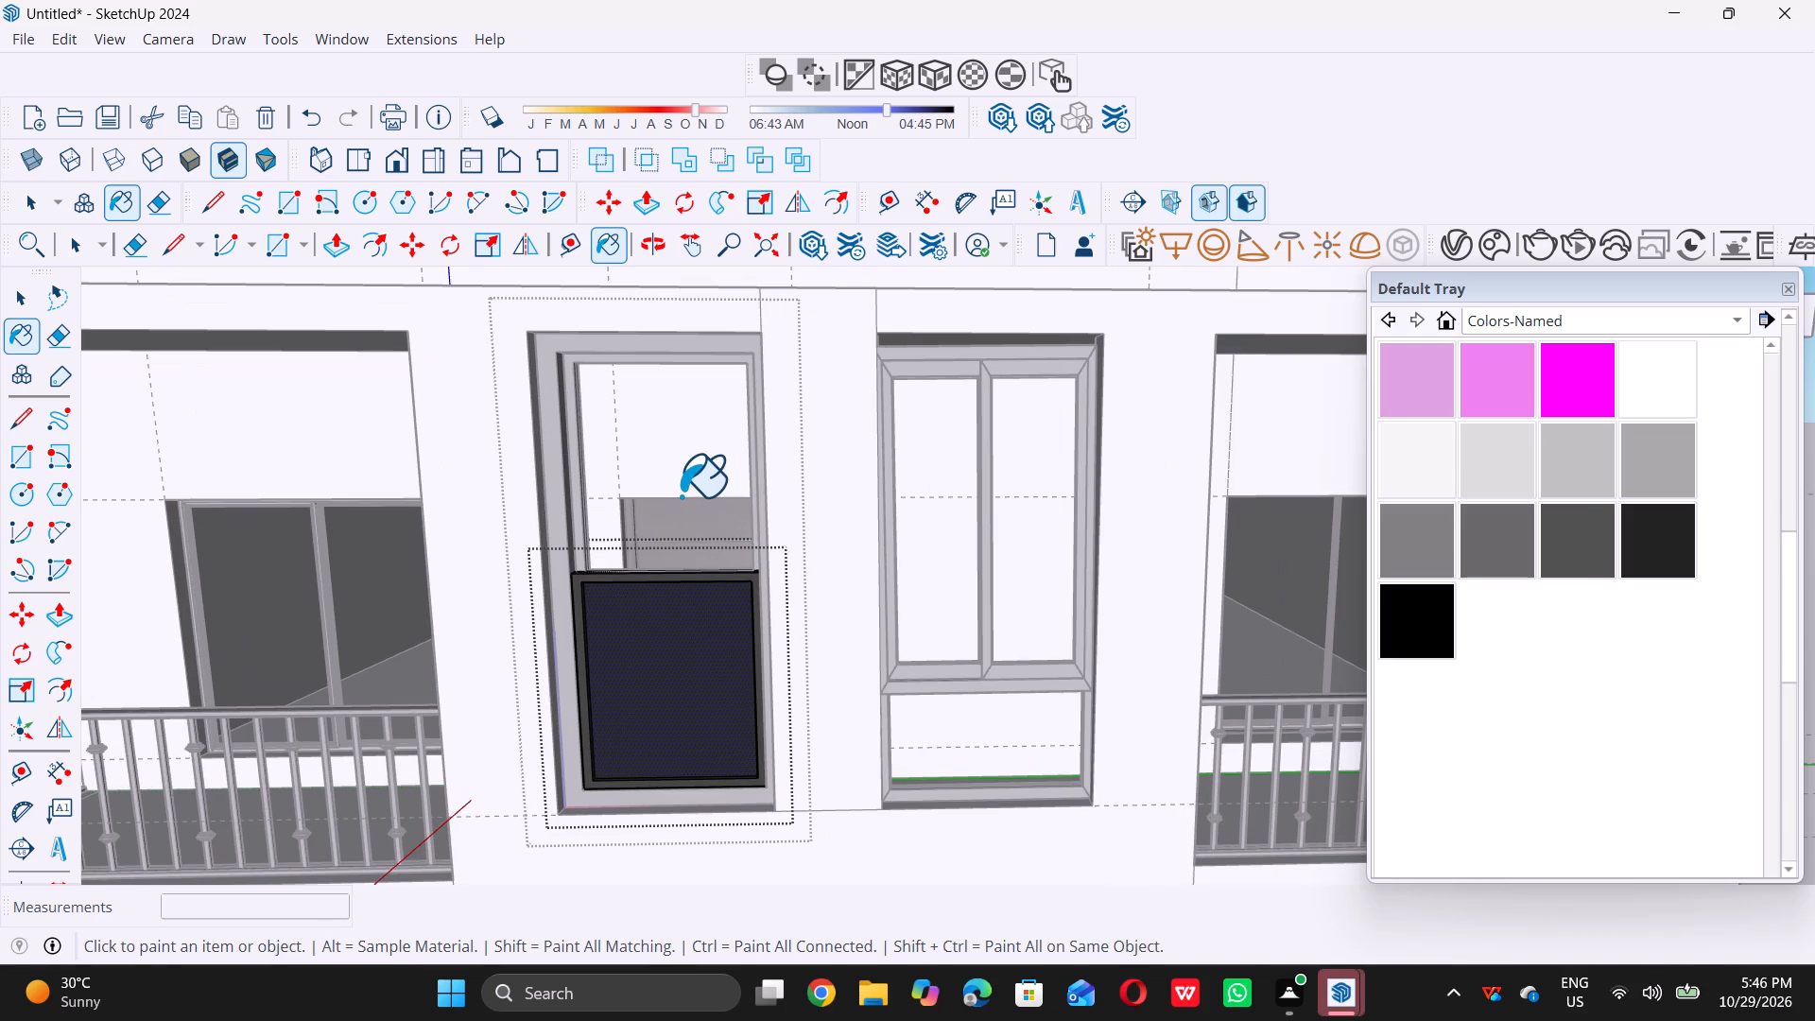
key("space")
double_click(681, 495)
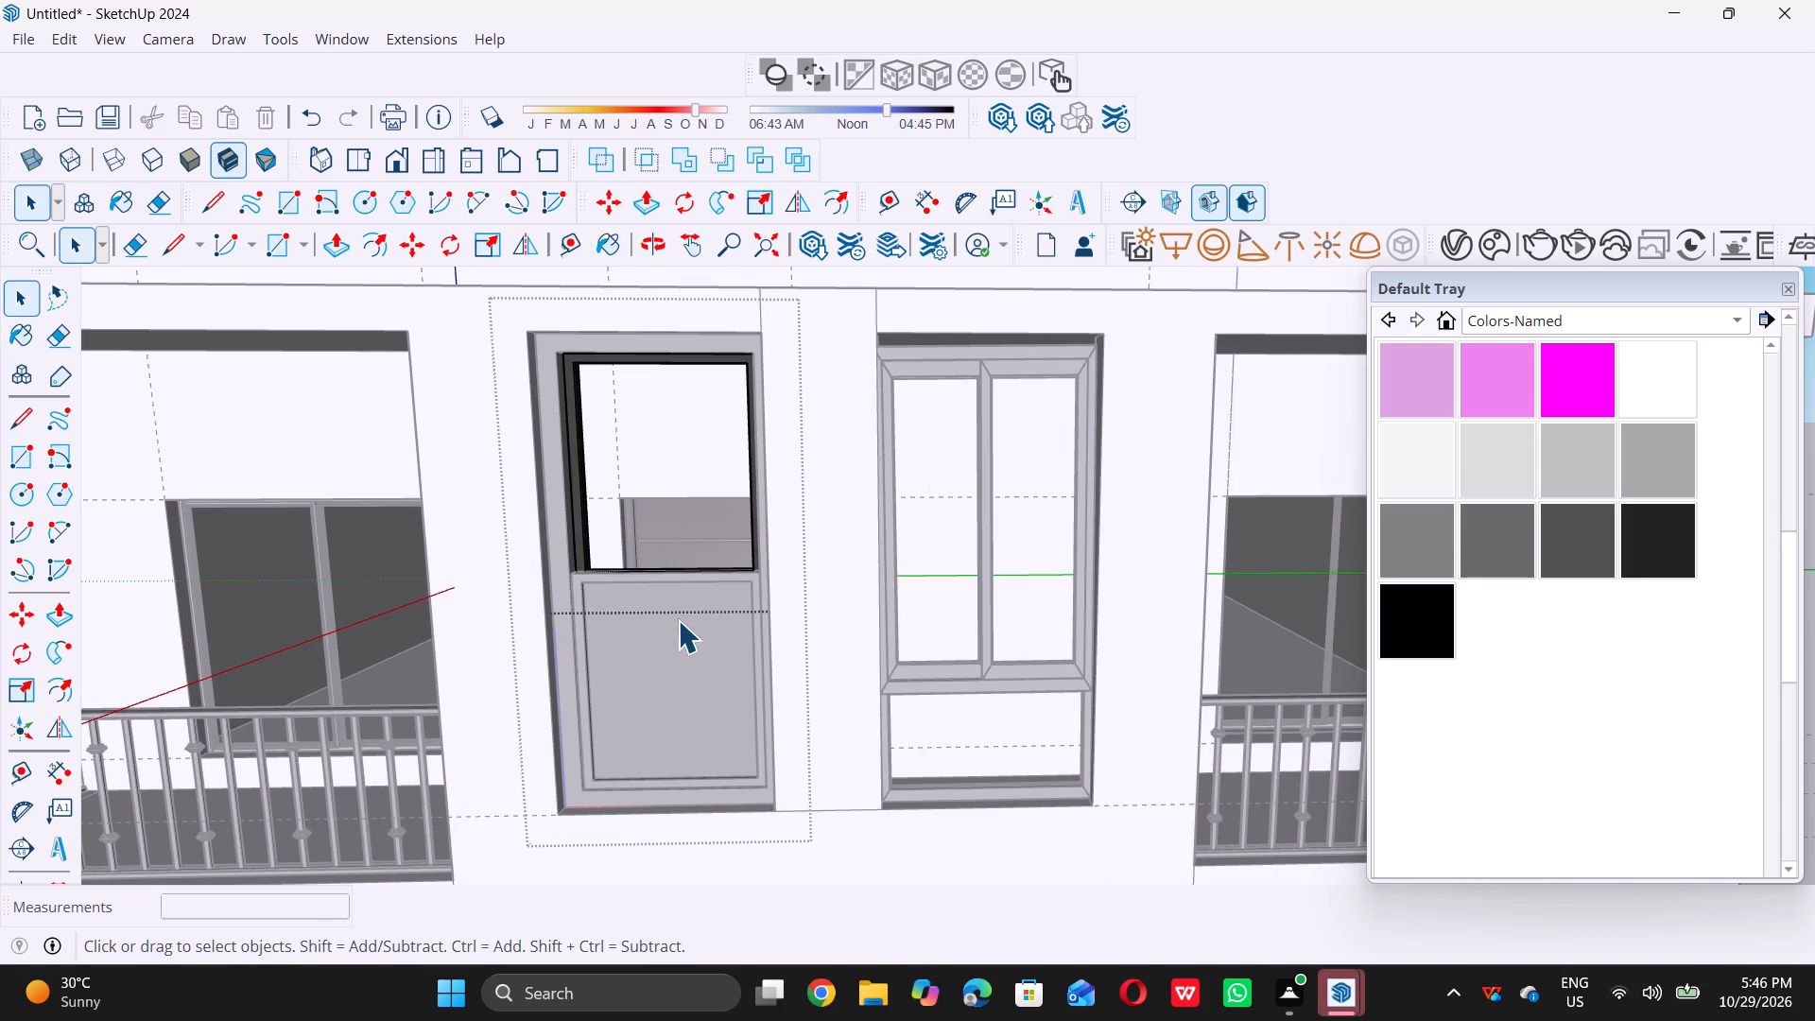
Lighten the near-black material on the window's lower pane to an HLS lightness of 41 and leave the window group.
left_click(673, 653)
left_click(673, 654)
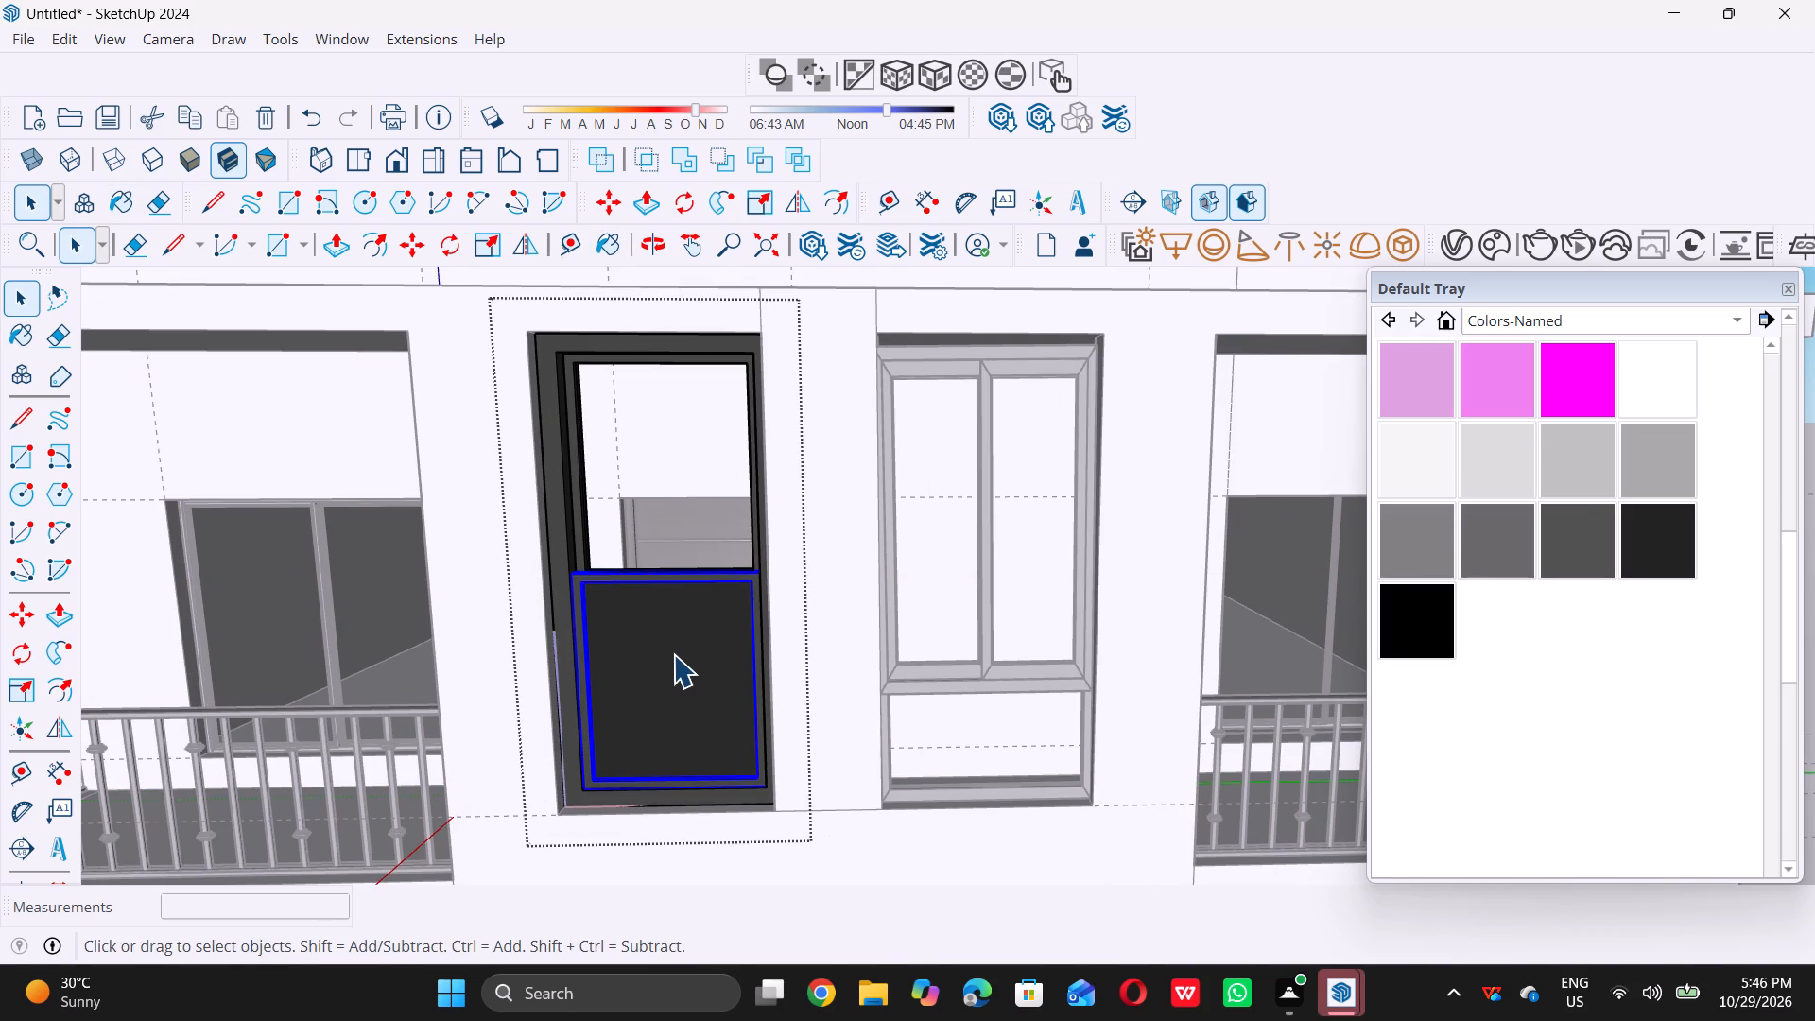
left_click(673, 654)
triple_click(673, 654)
left_click(673, 654)
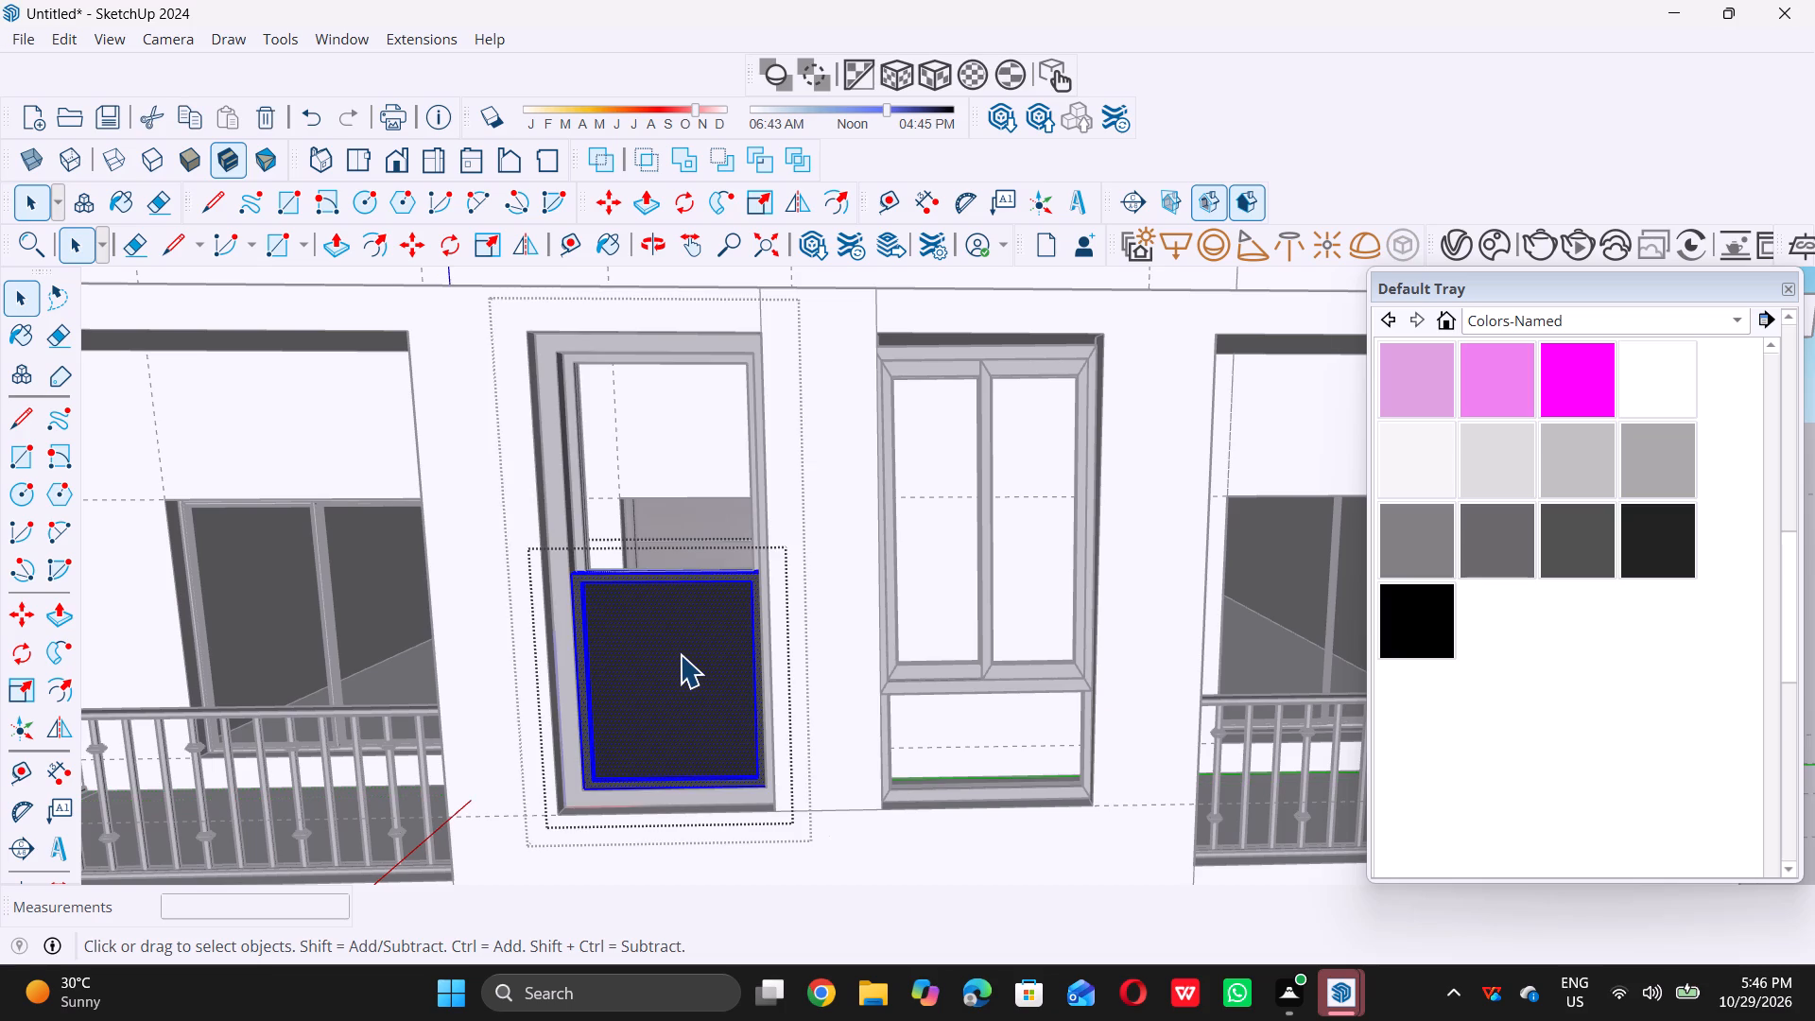
scroll(1580, 526, "up", 20)
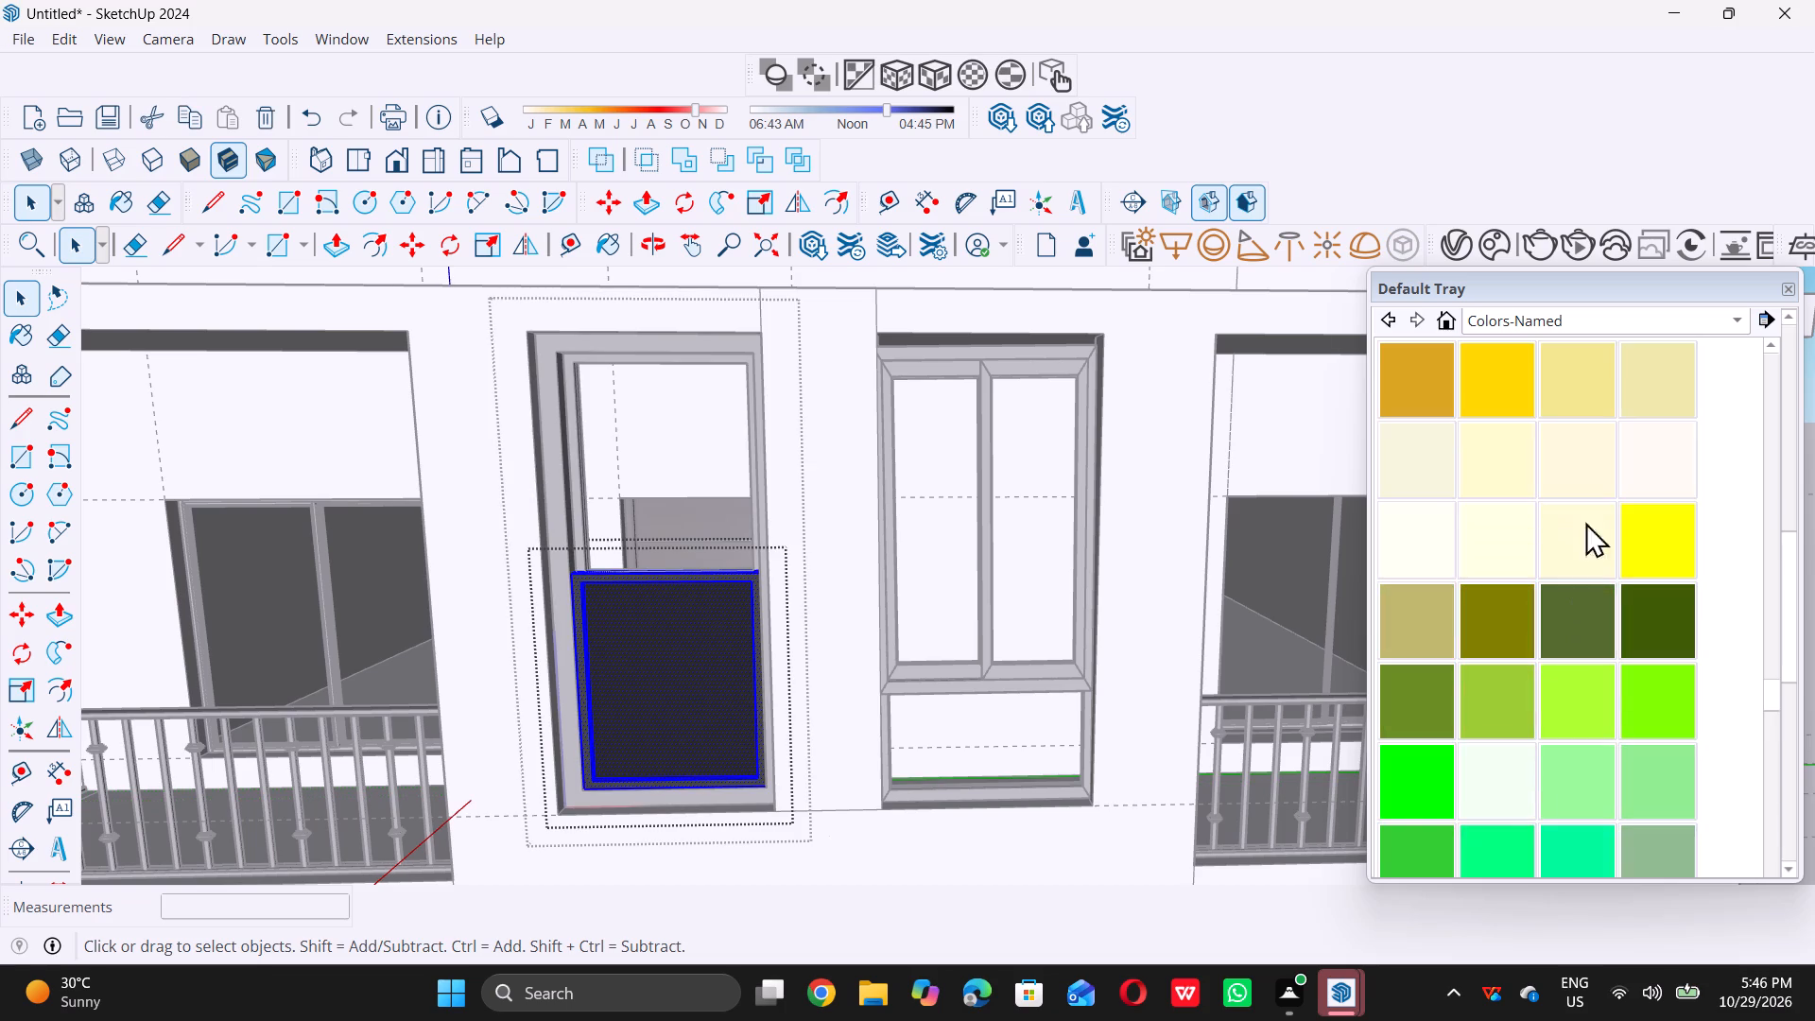
left_click_drag(1782, 640, 1784, 629)
left_click_drag(1795, 598, 1804, 568)
left_click(1805, 550)
left_click_drag(1801, 510, 1780, 428)
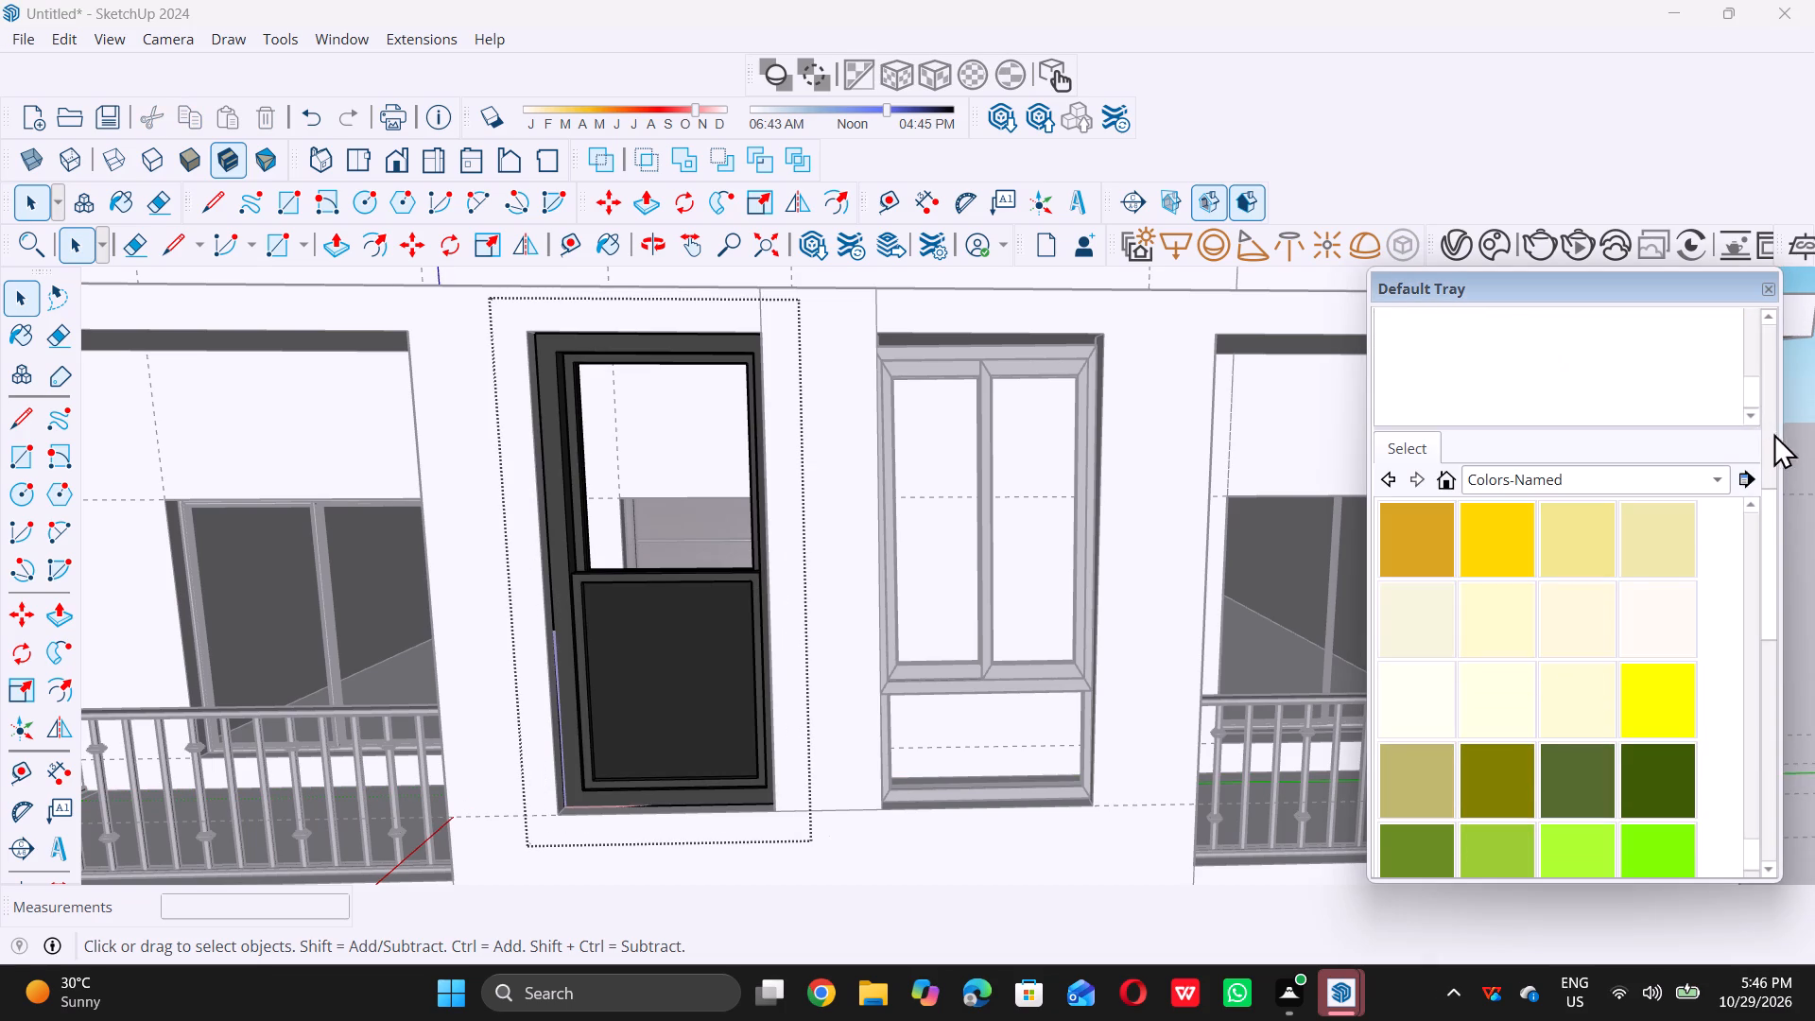
scroll(1544, 499, "up", 19)
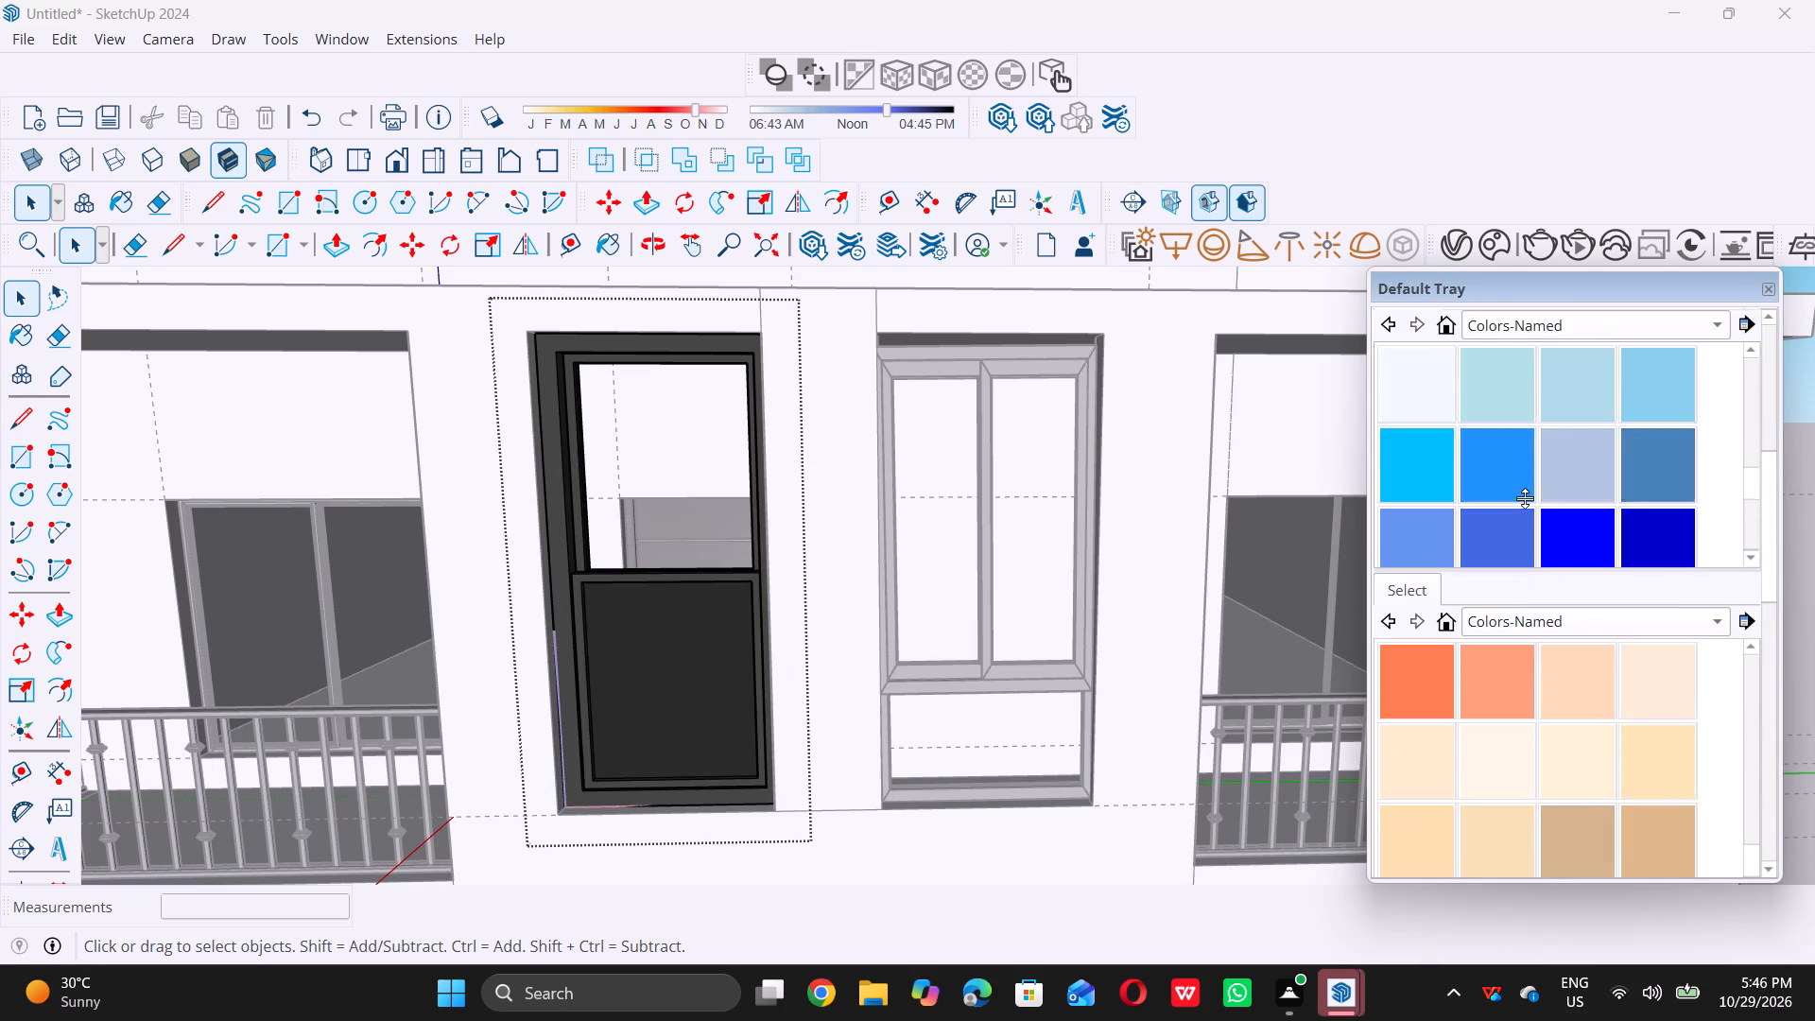
scroll(1525, 498, "up", 20)
scroll(1525, 498, "up", 9)
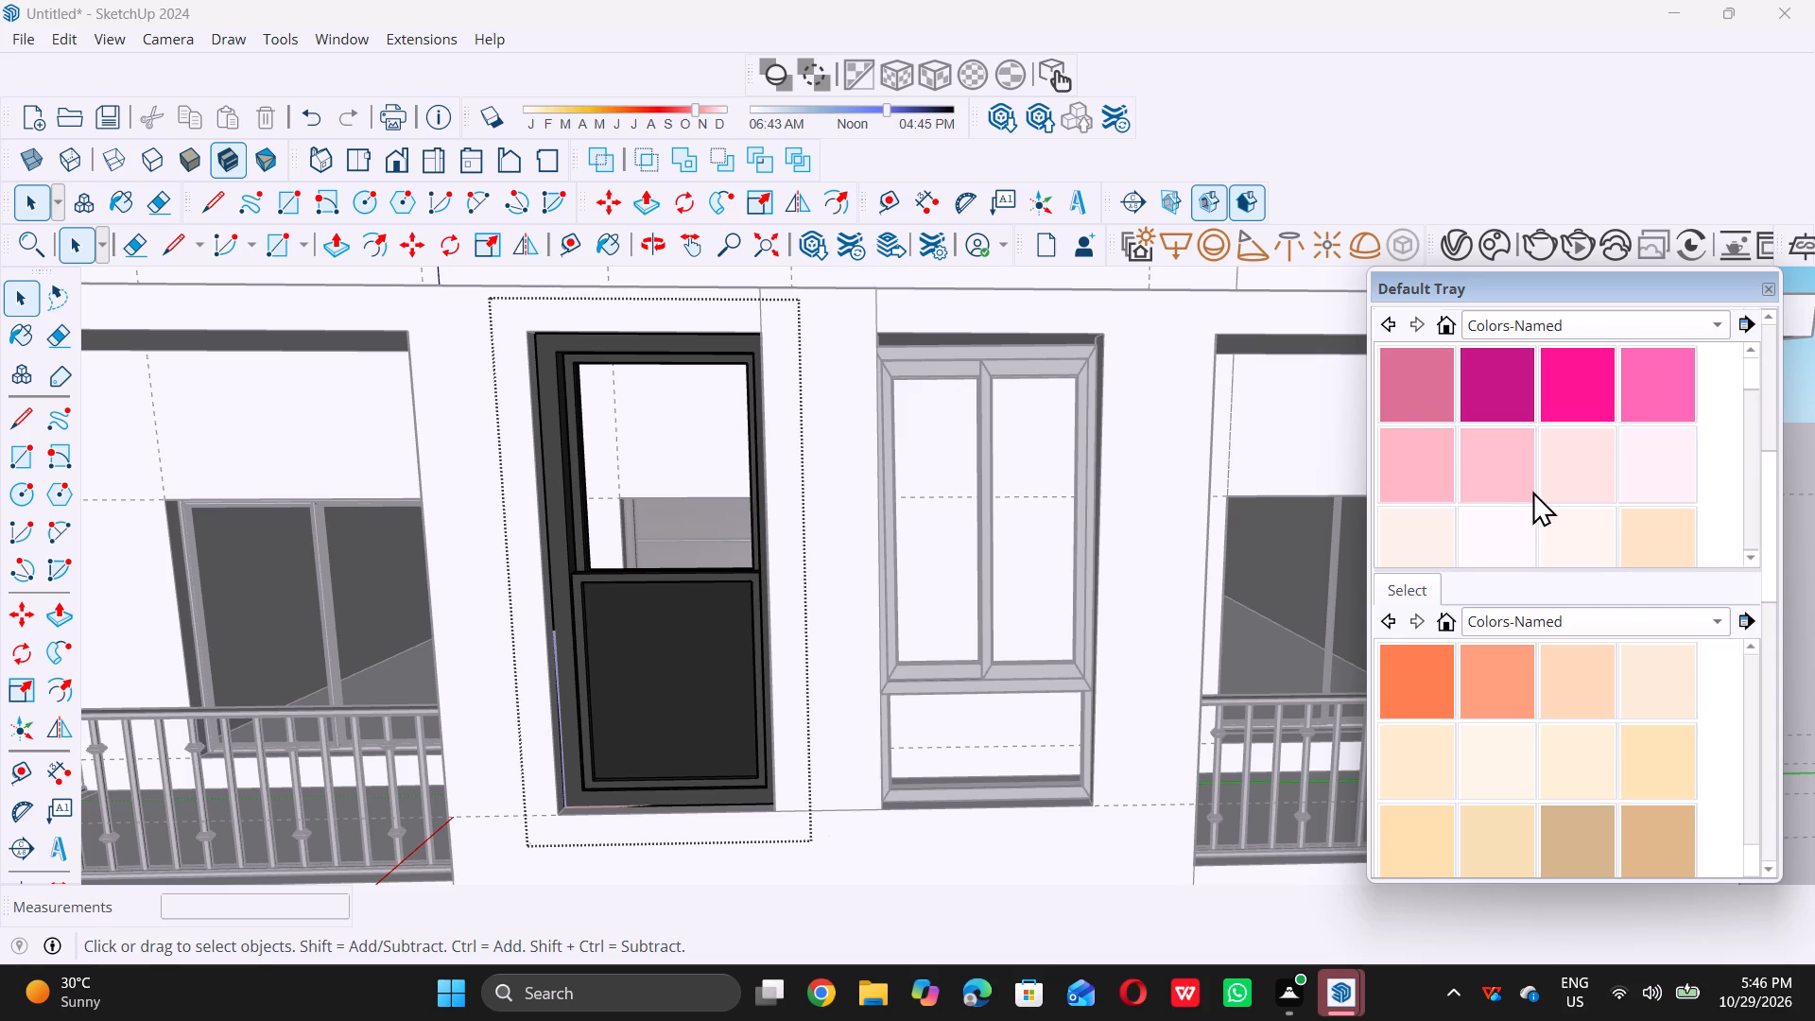
scroll(1532, 491, "up", 2)
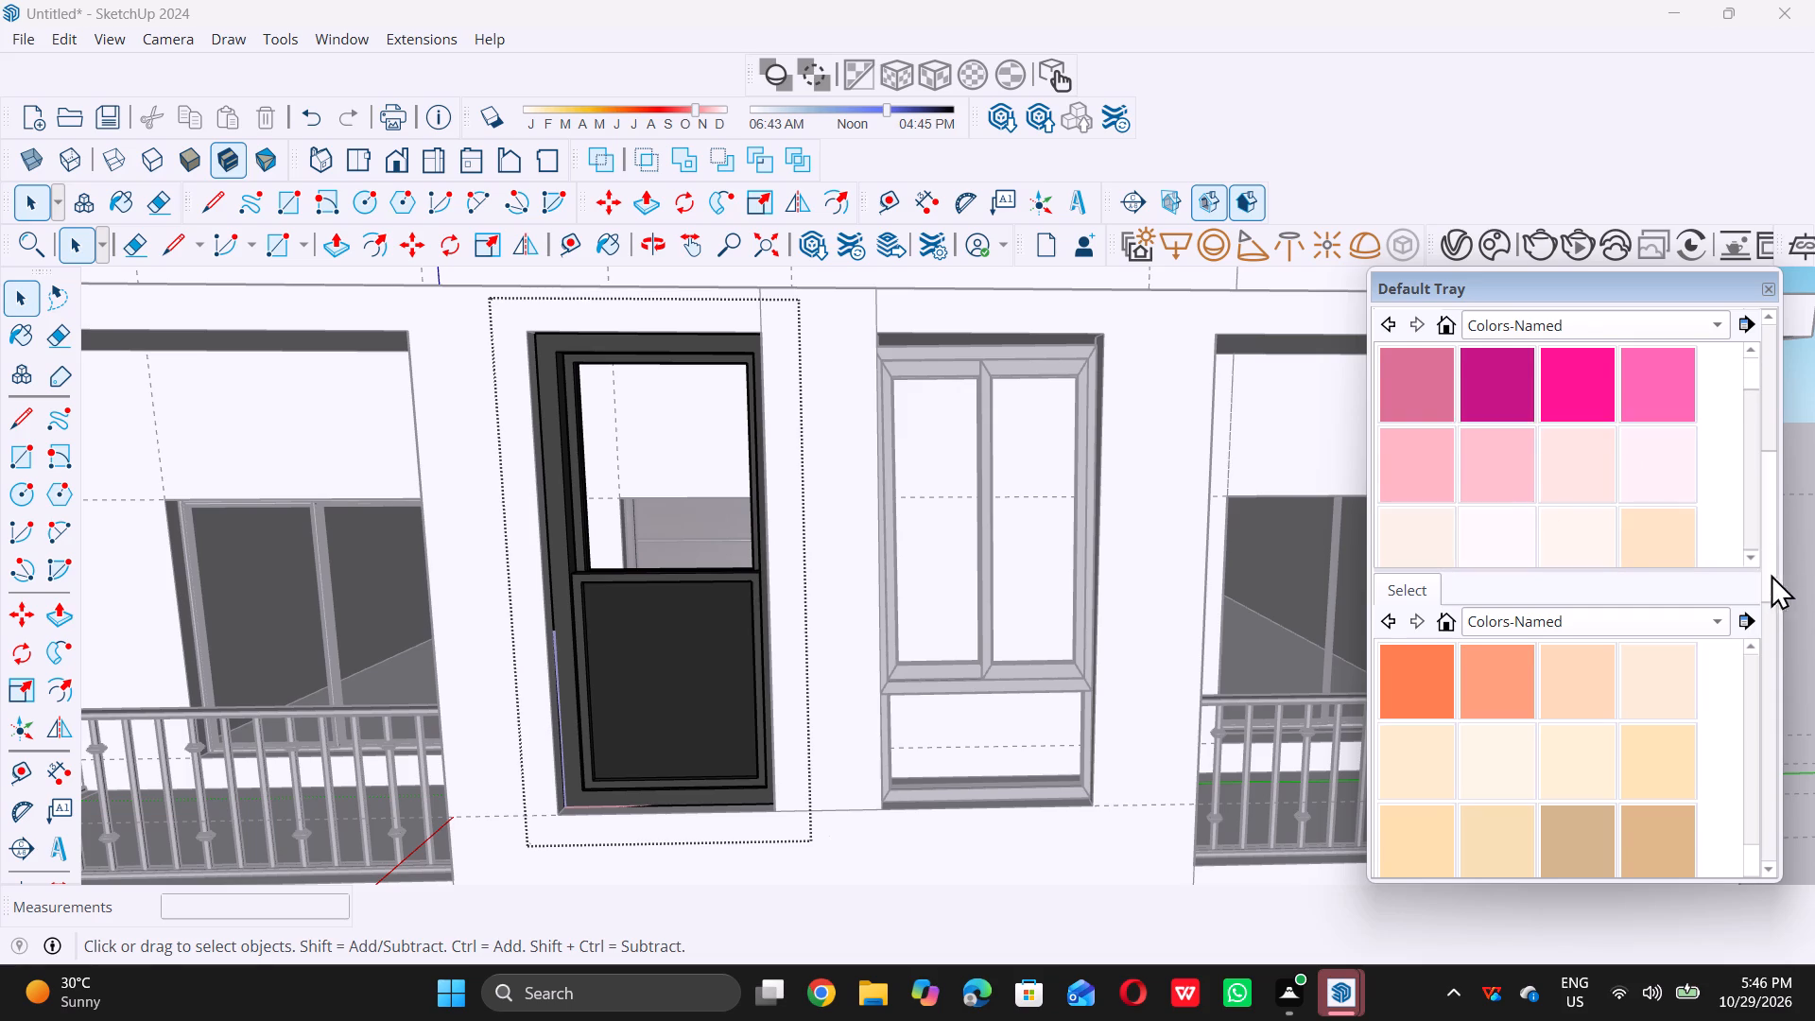
left_click(1769, 570)
double_click(1765, 564)
triple_click(1750, 428)
left_click(1750, 426)
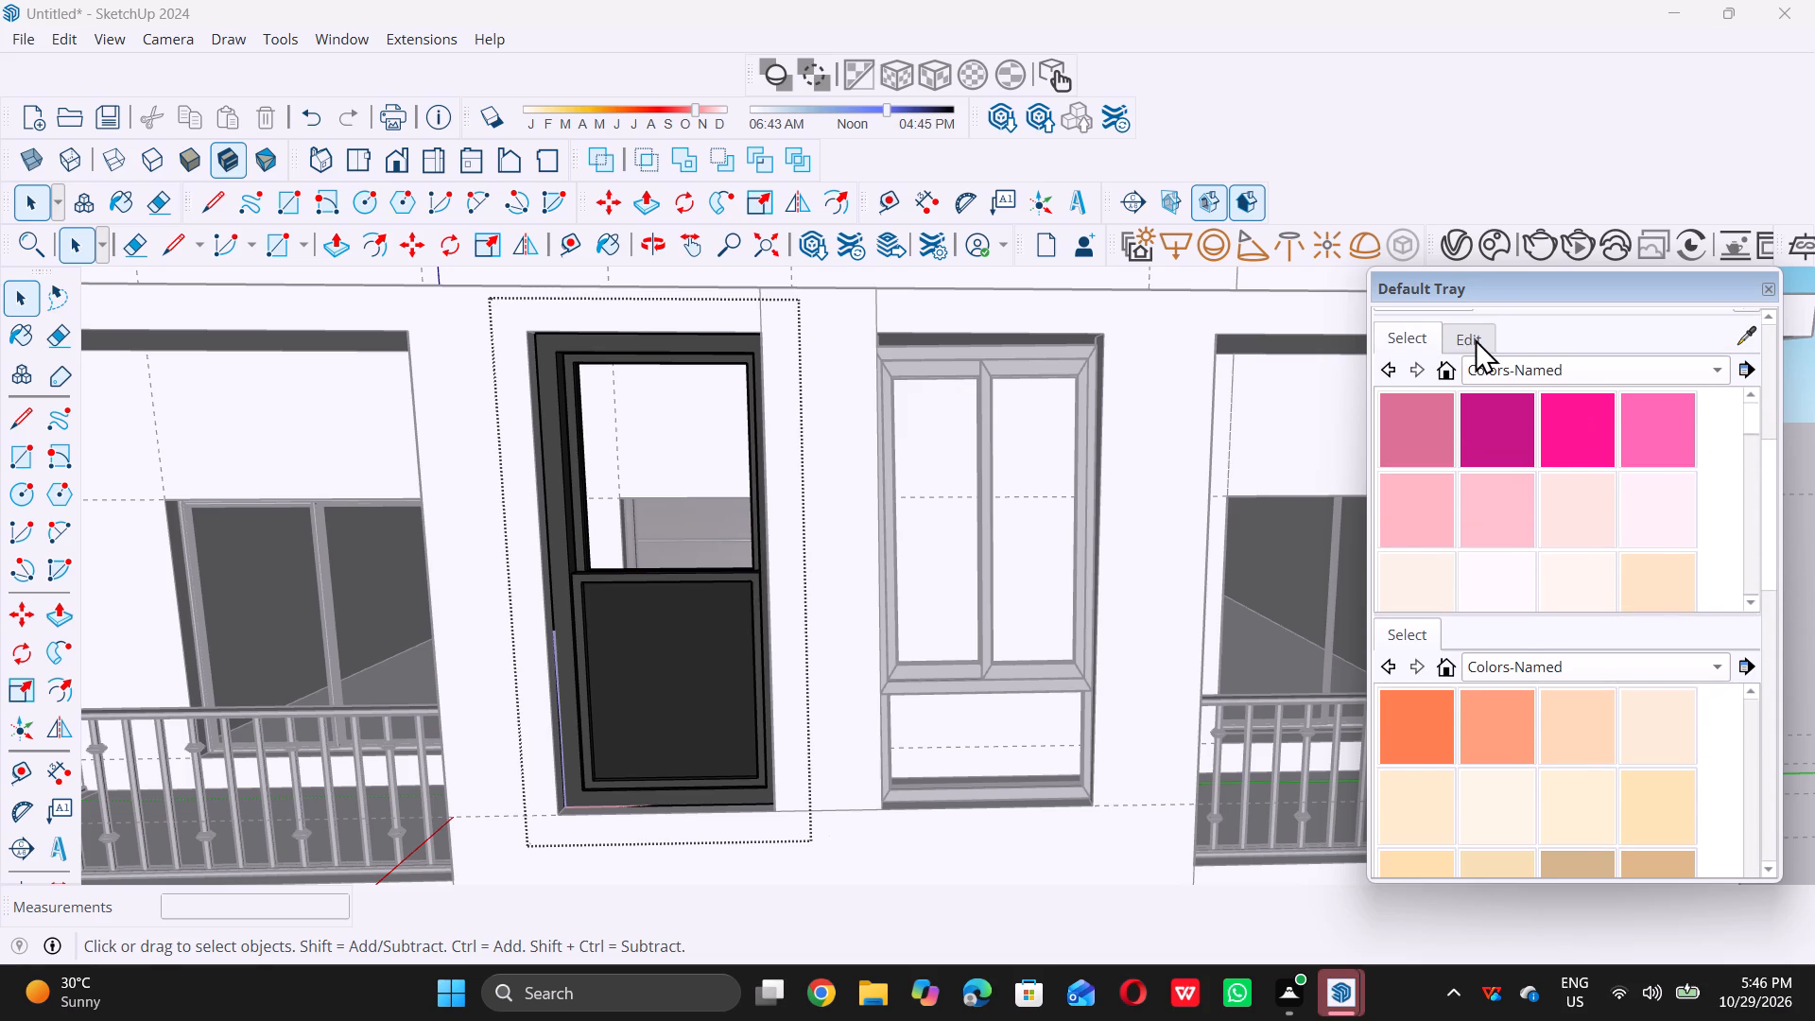
left_click(1475, 338)
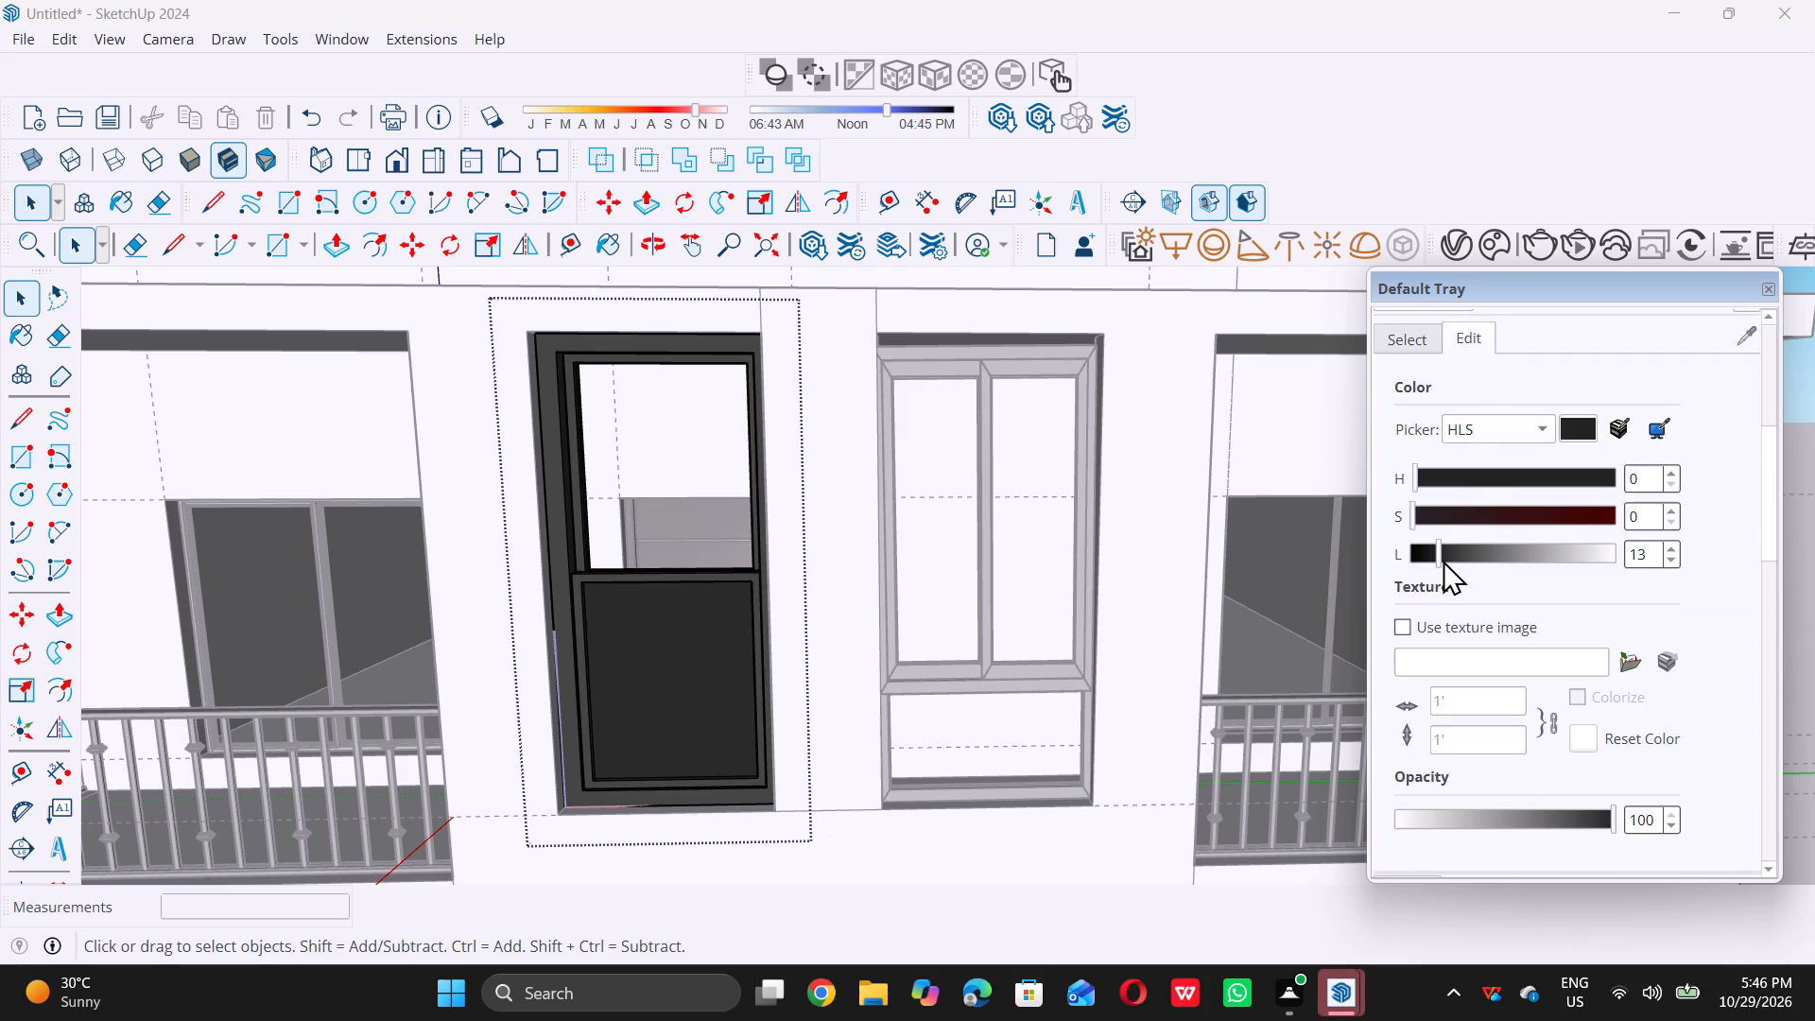
triple_click(1439, 556)
triple_click(1439, 553)
left_click(1441, 552)
left_click_drag(1443, 551, 1470, 551)
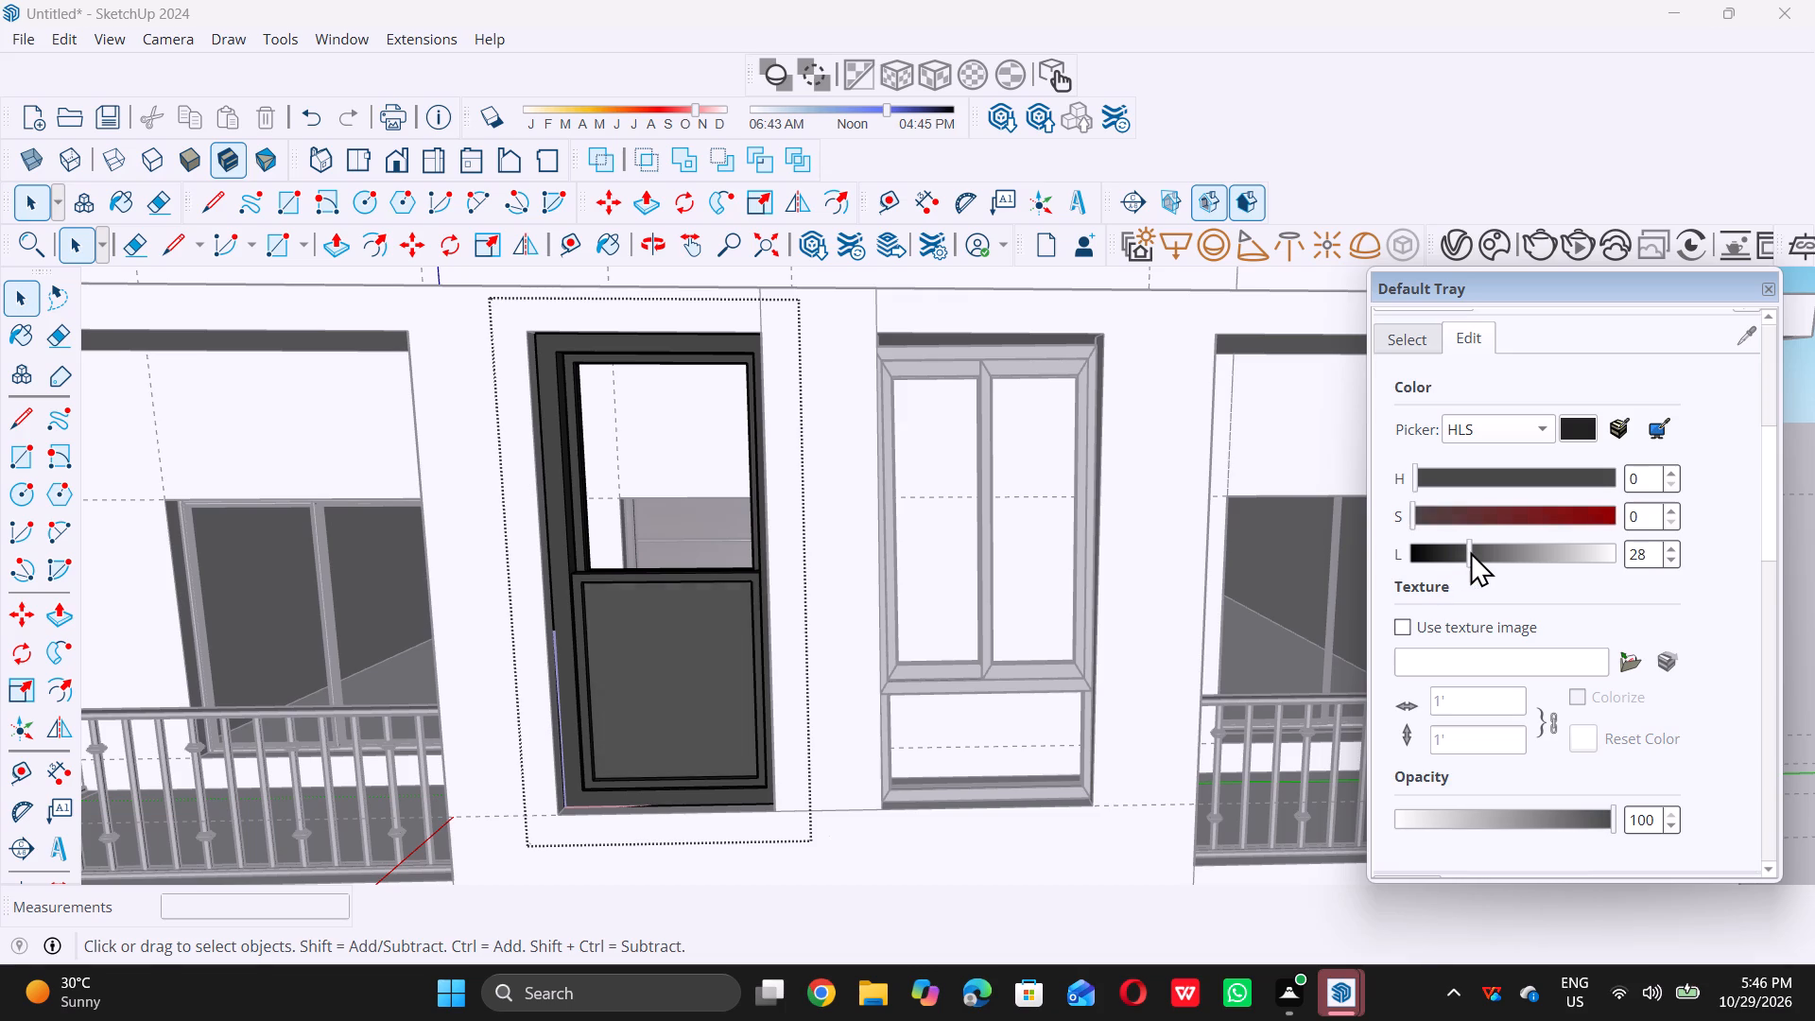
left_click_drag(1470, 551, 1481, 547)
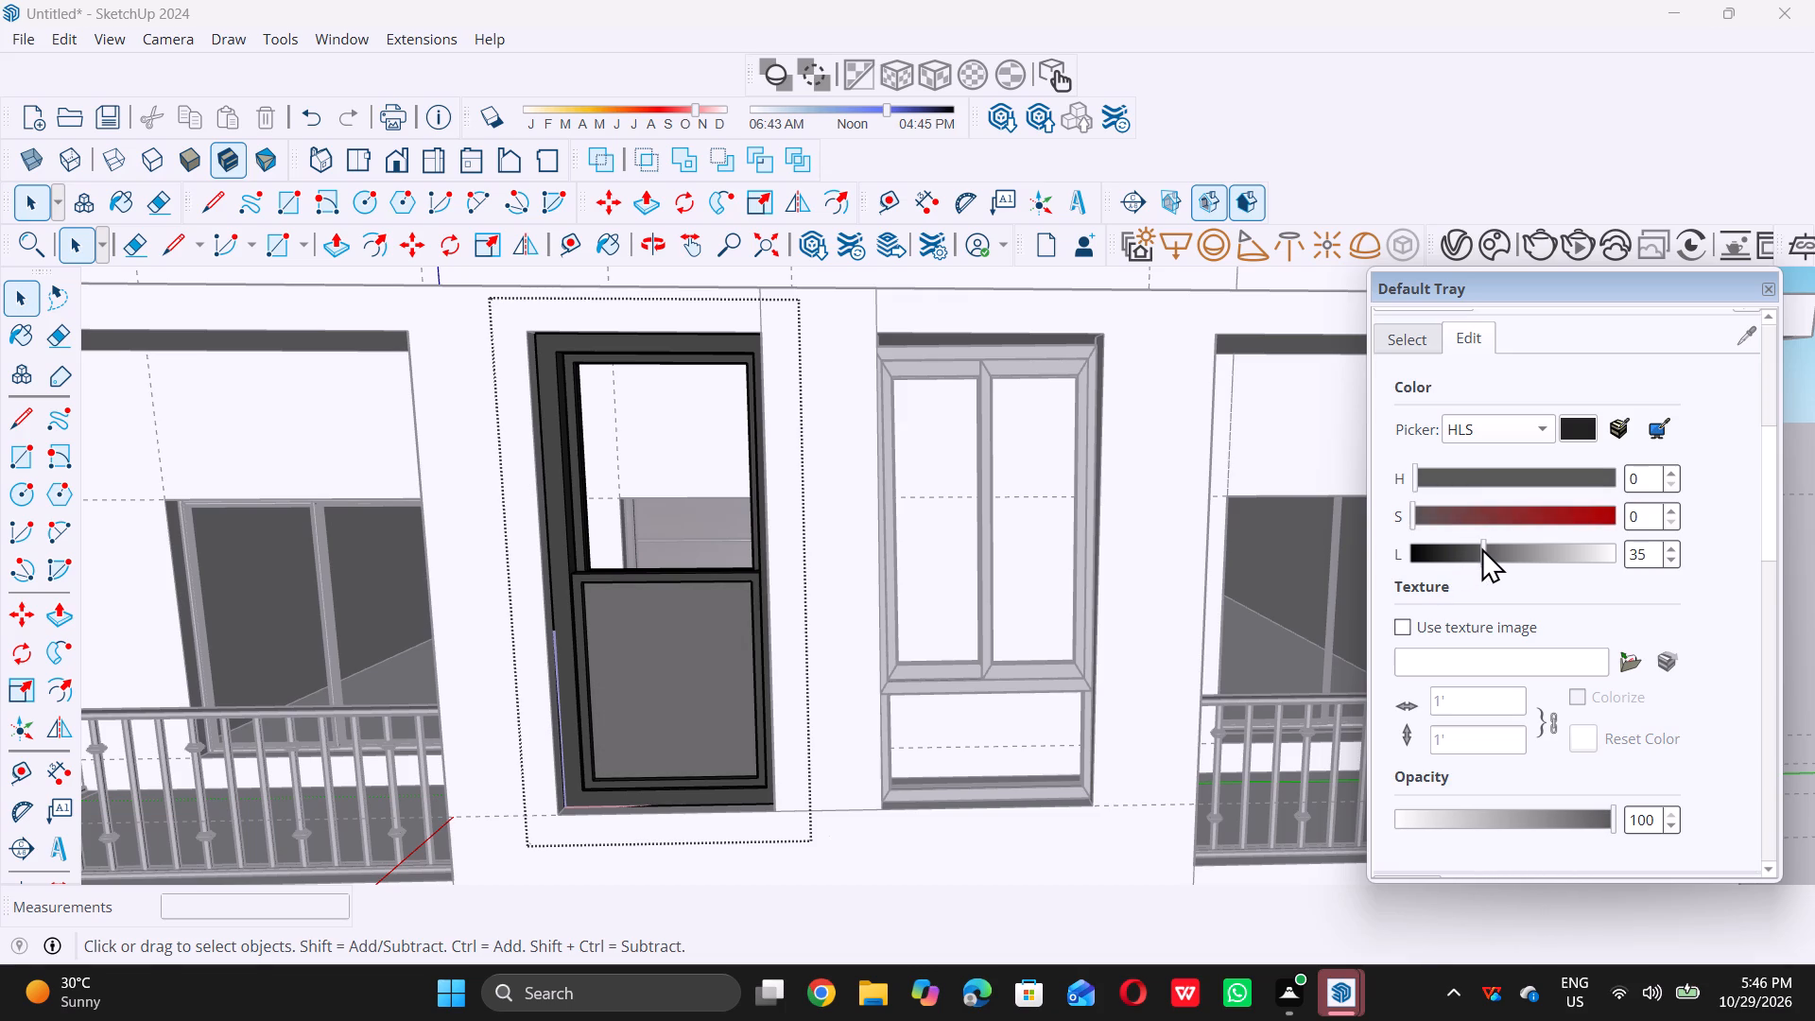
left_click_drag(1481, 547, 1491, 548)
left_click_drag(1491, 548, 1496, 551)
left_click_drag(1496, 551, 1504, 552)
left_click_drag(1504, 552, 1482, 560)
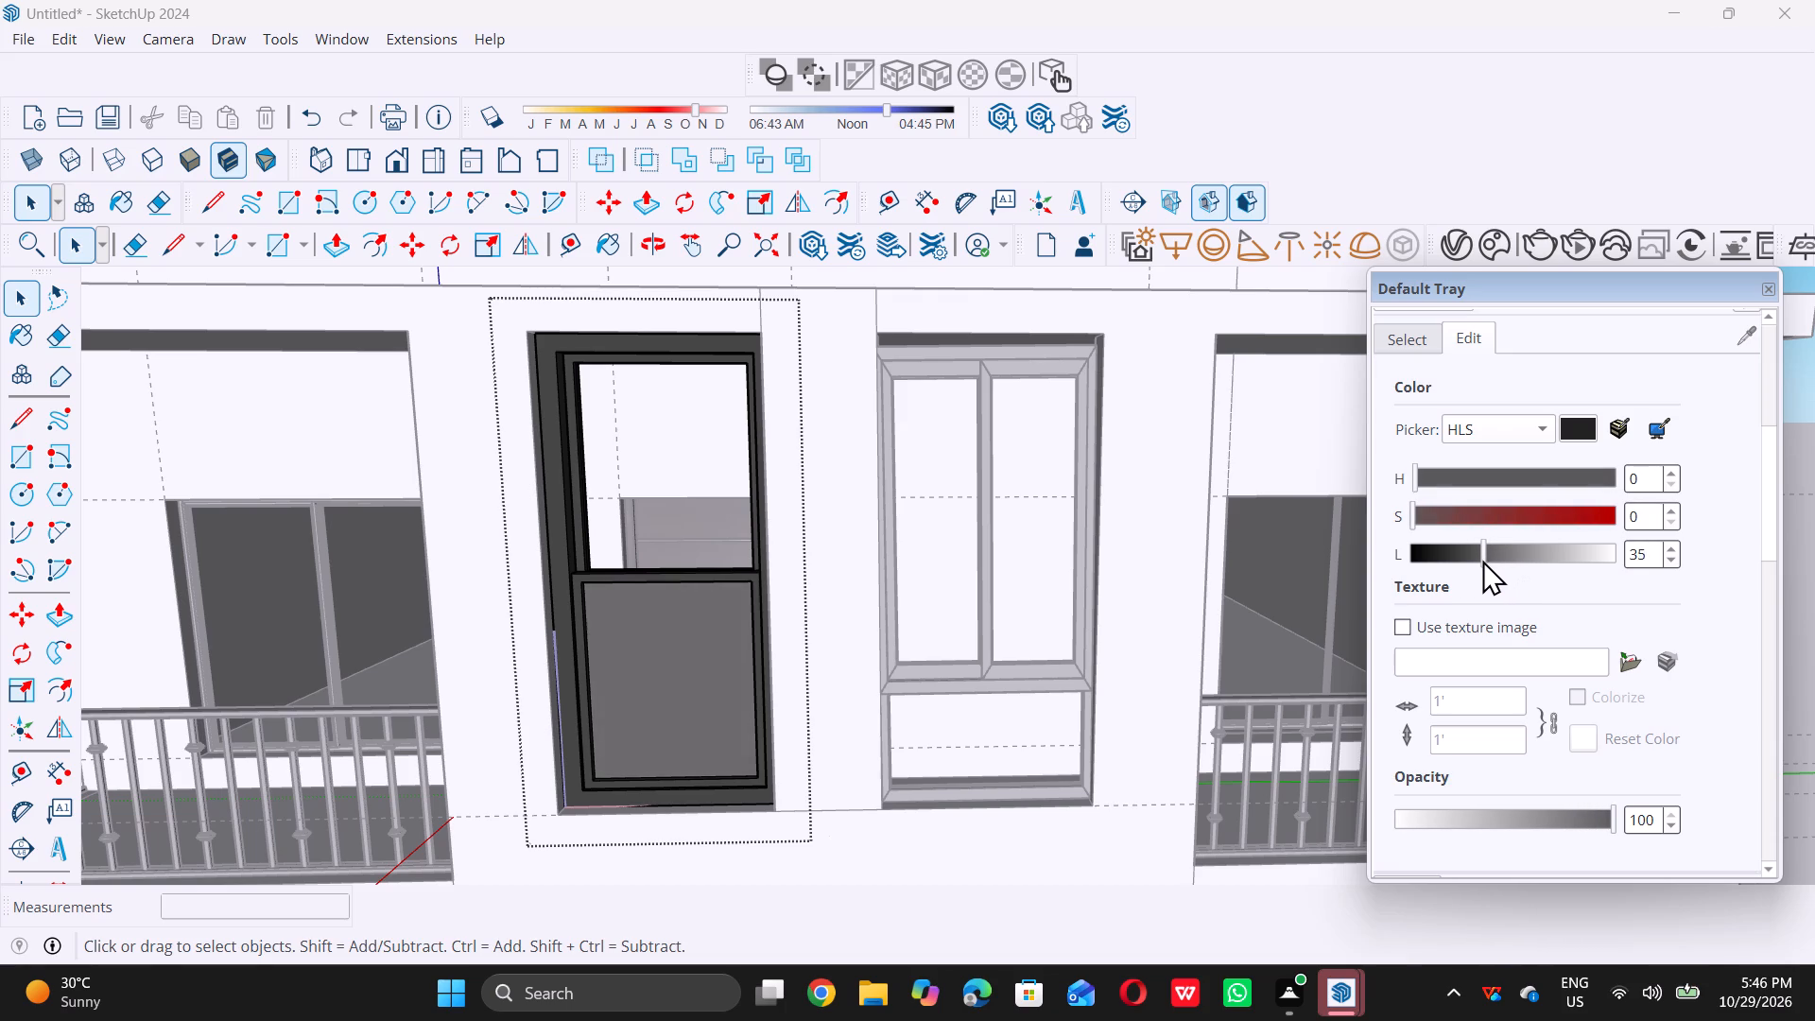
left_click_drag(1482, 560, 1462, 553)
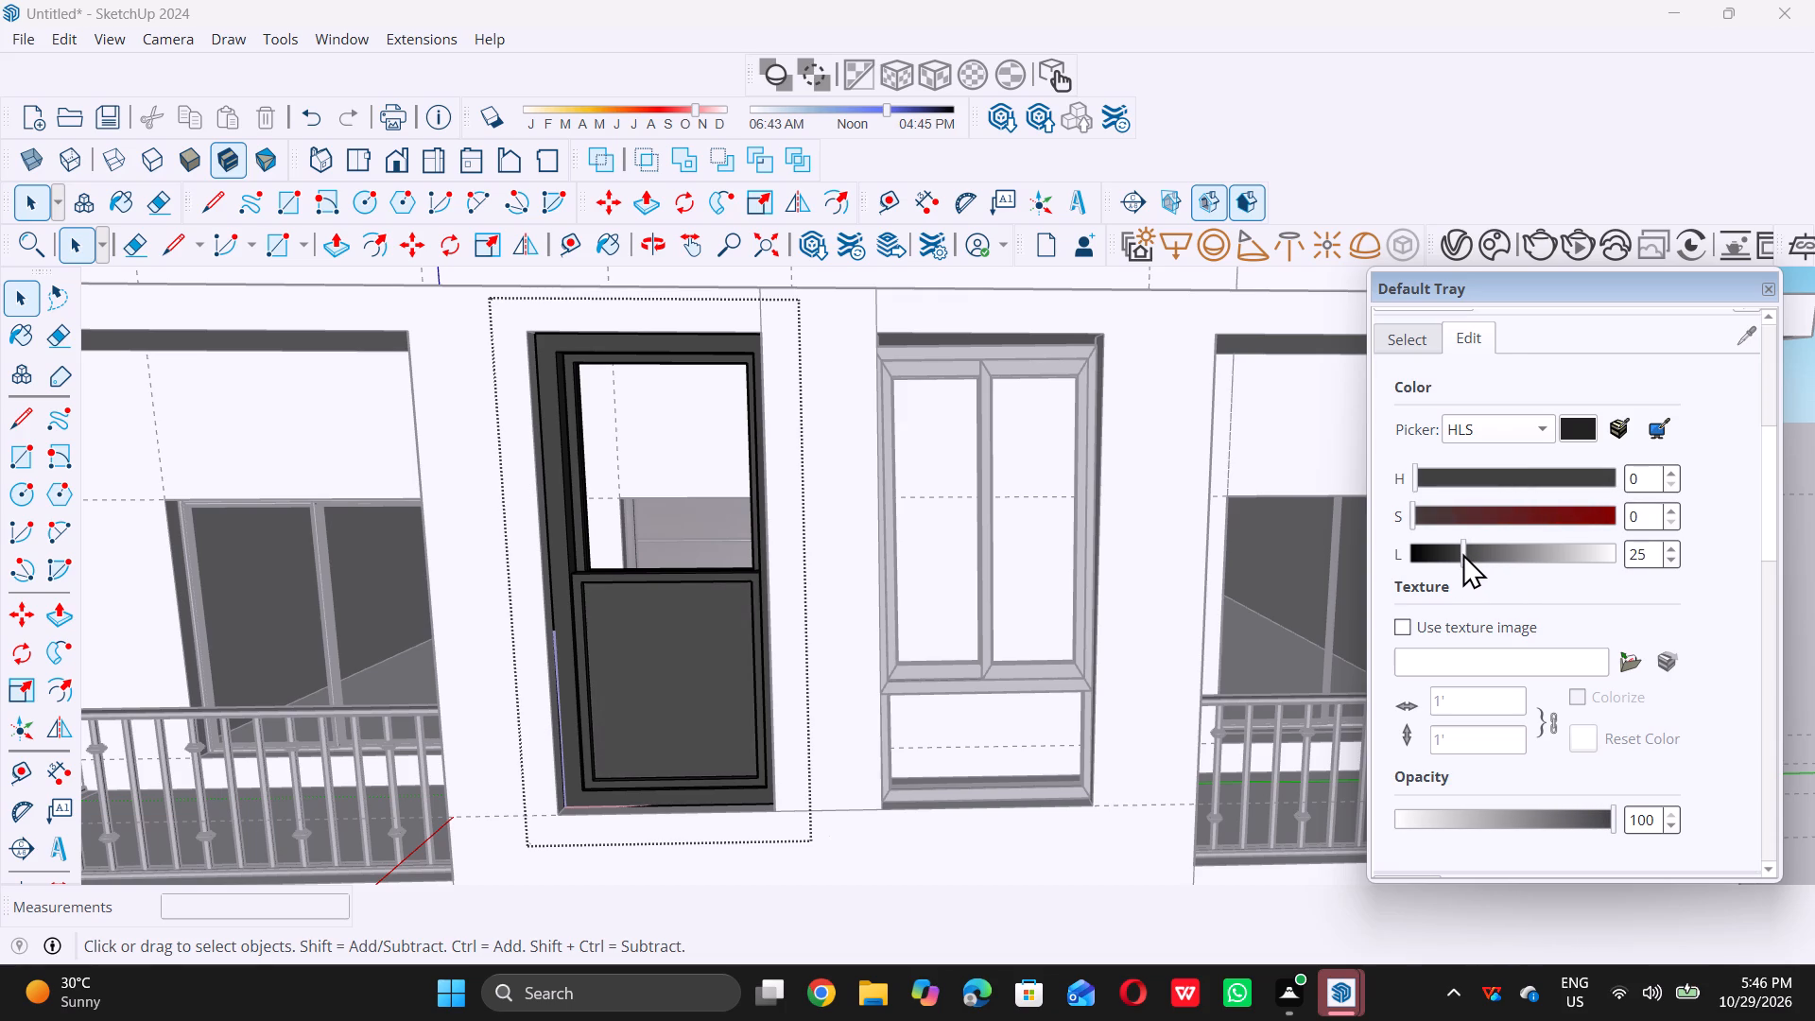
left_click_drag(1462, 553, 1476, 549)
left_click_drag(1476, 549, 1494, 546)
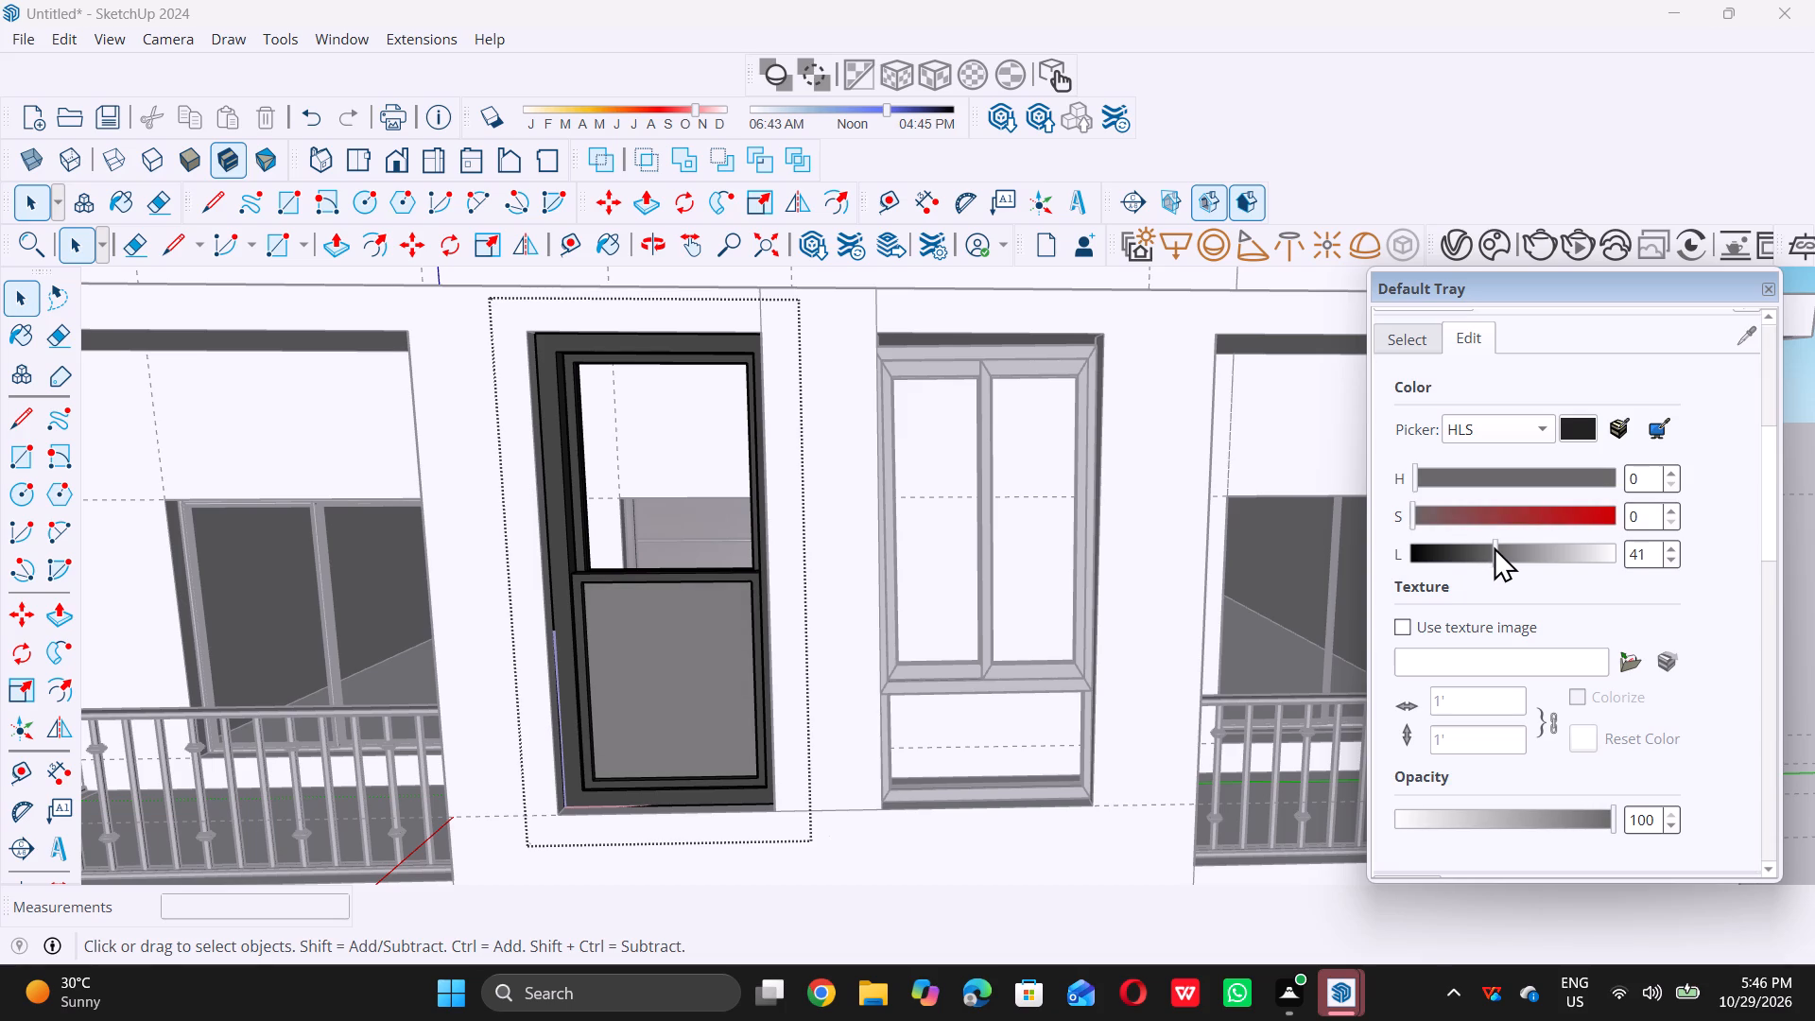
scroll(908, 657, "down", 9)
key("space")
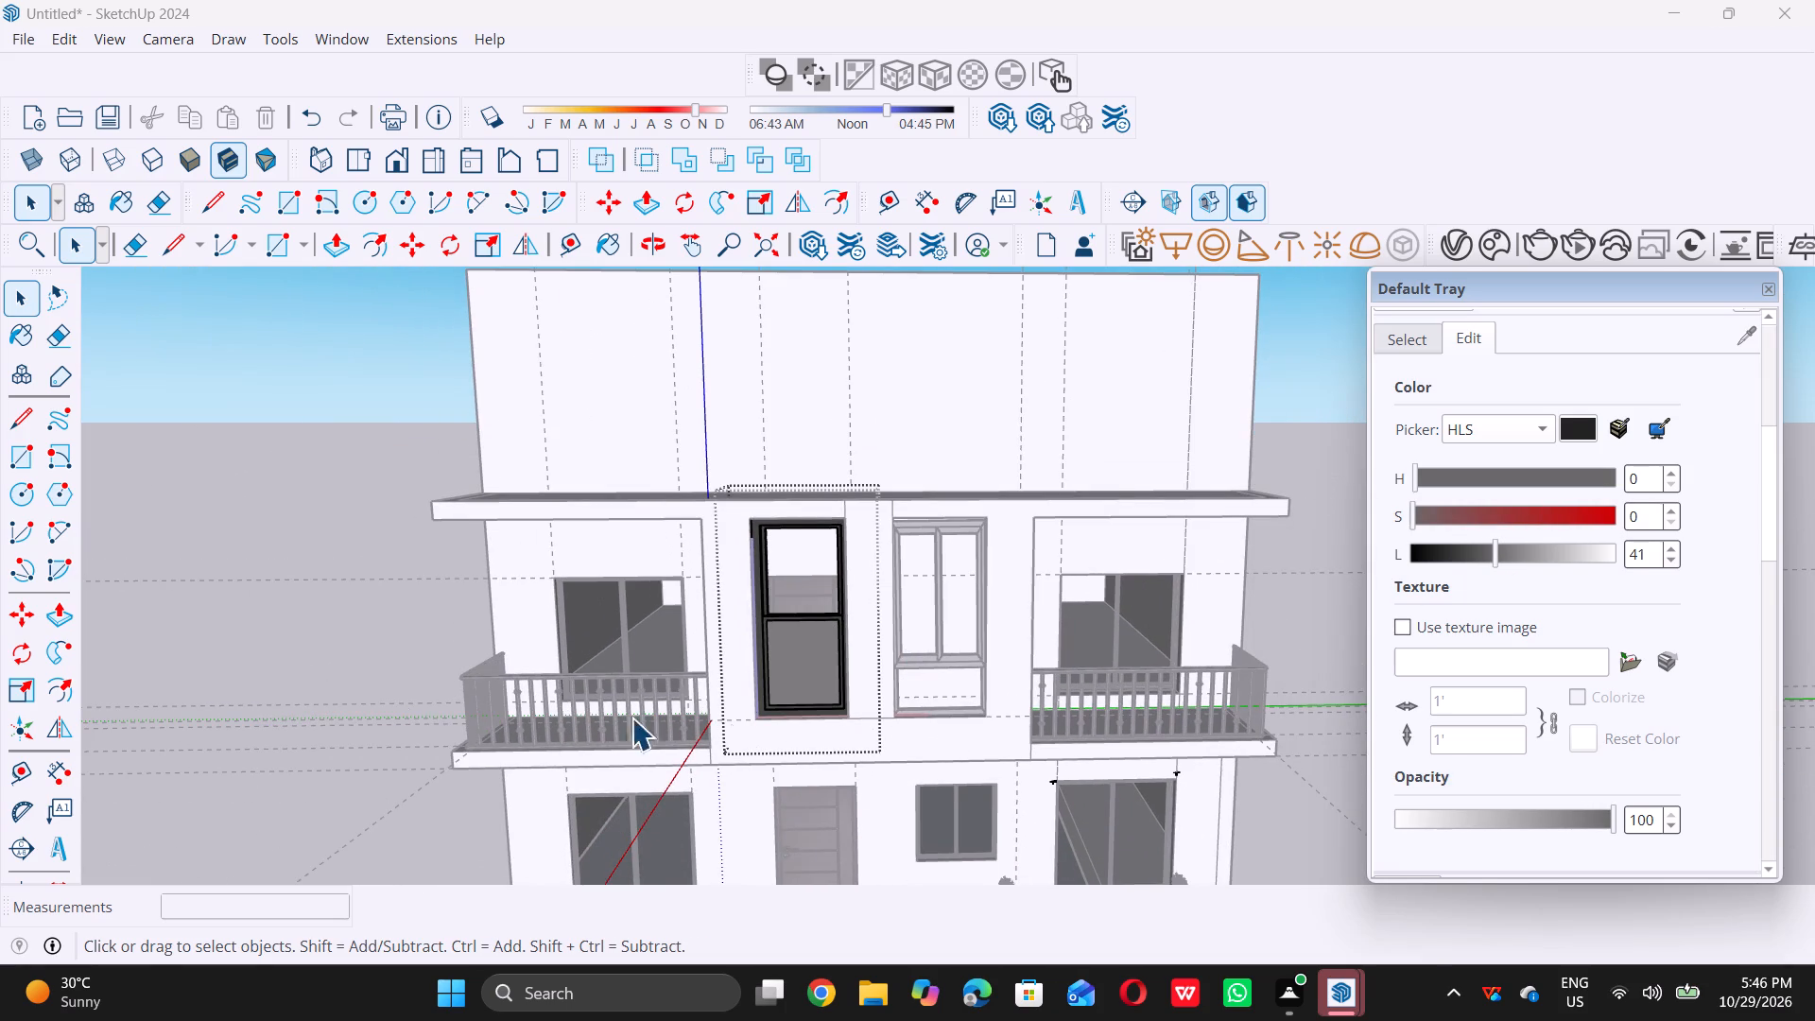
triple_click(293, 587)
triple_click(293, 586)
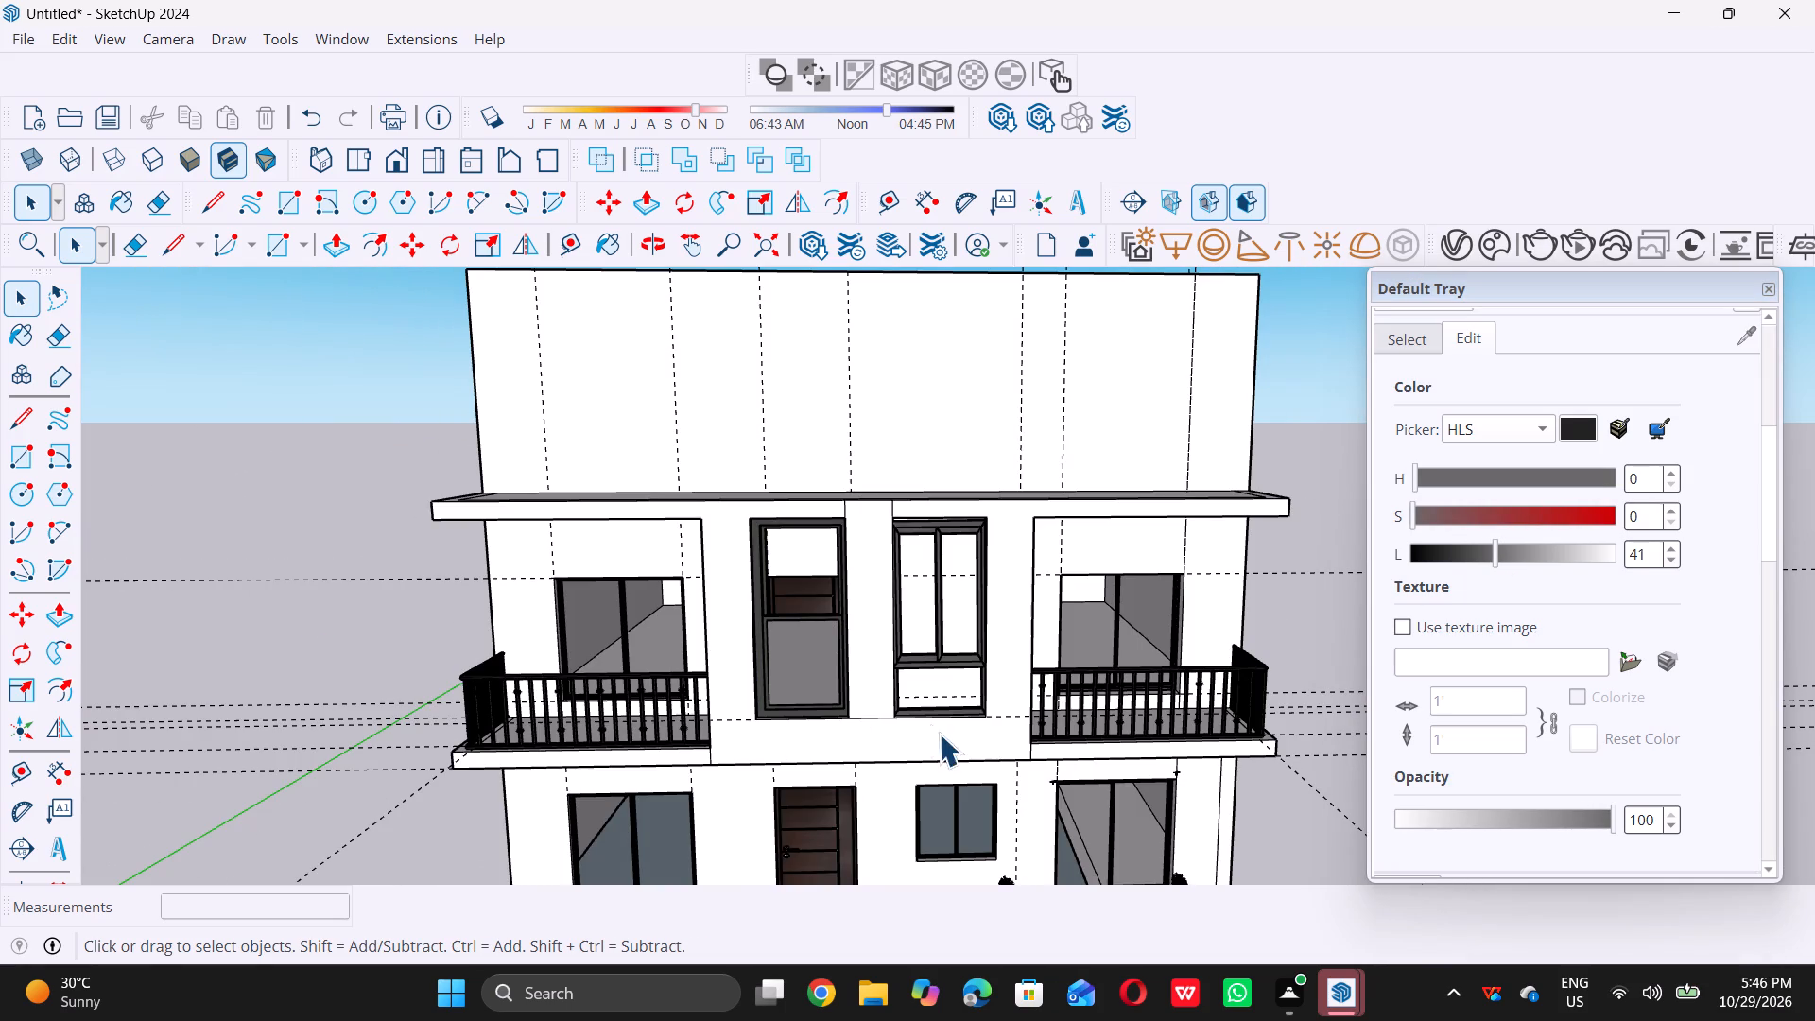
Examine the front facade with the repainted lower window pane above the entrance.
scroll(855, 706, "up", 5)
scroll(746, 739, "down", 5)
scroll(829, 532, "down", 5)
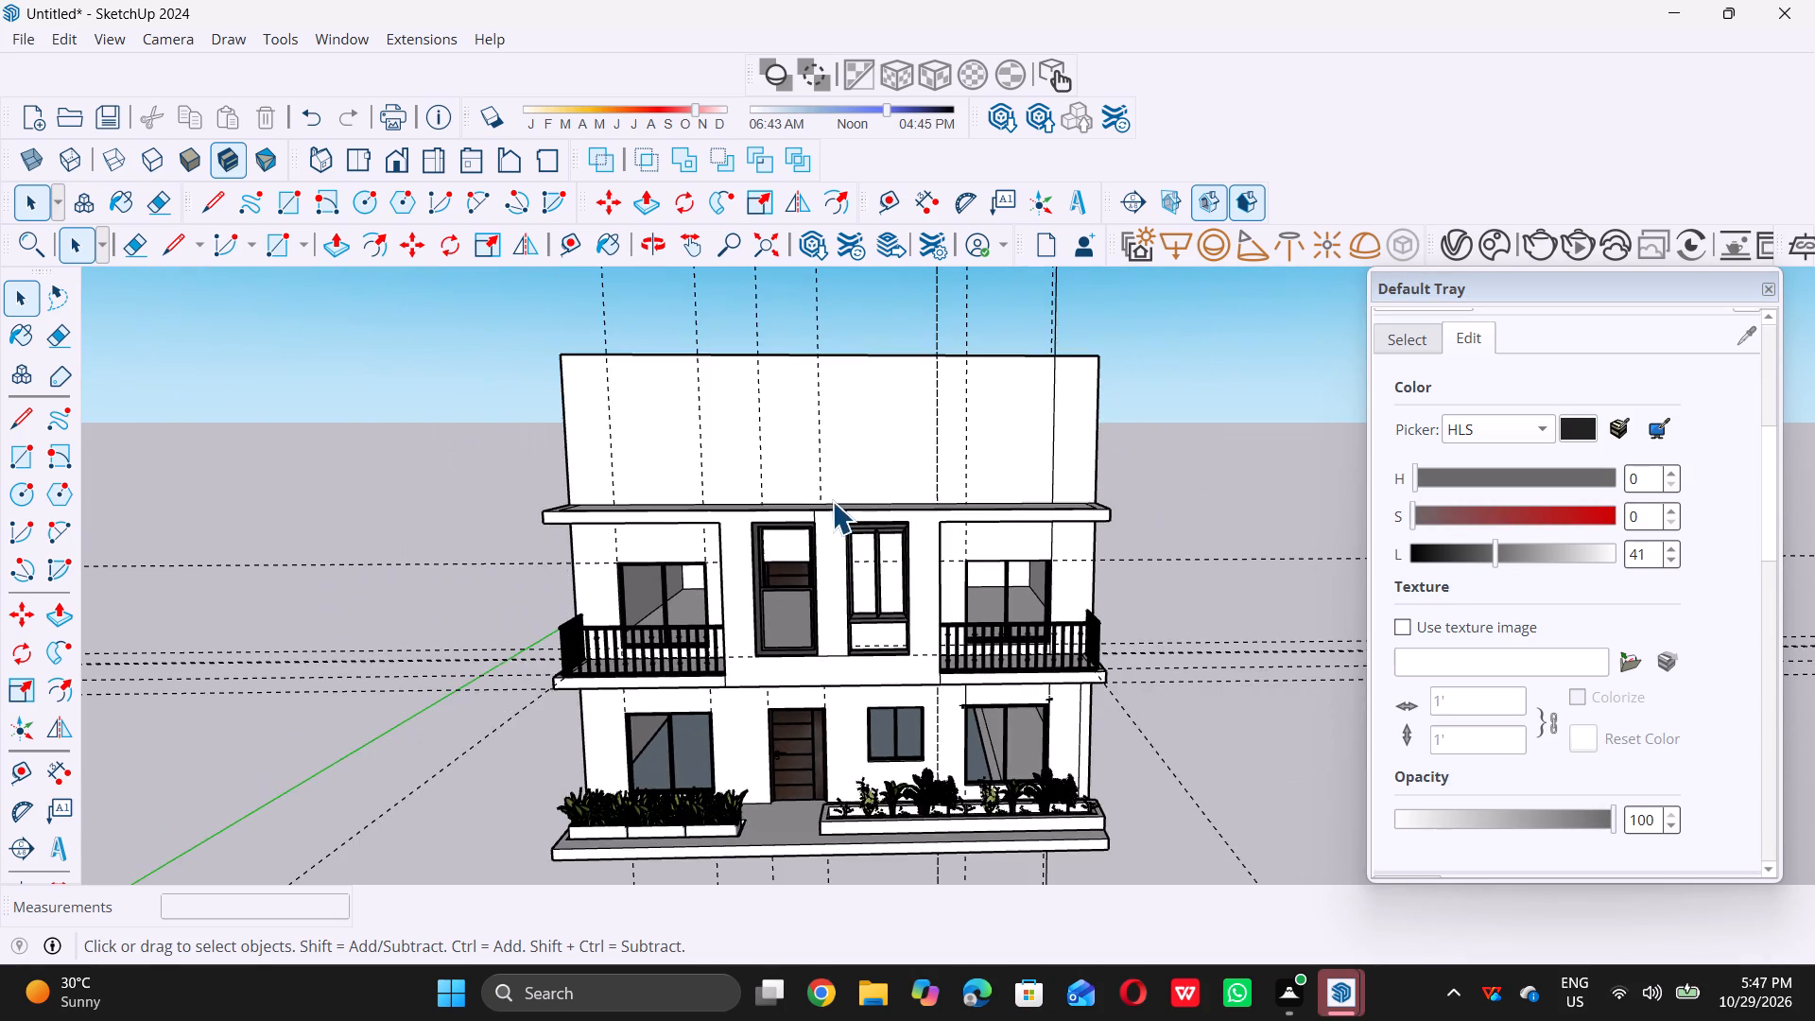
scroll(831, 499, "down", 5)
middle_click_drag(788, 672, 786, 605)
scroll(816, 568, "up", 11)
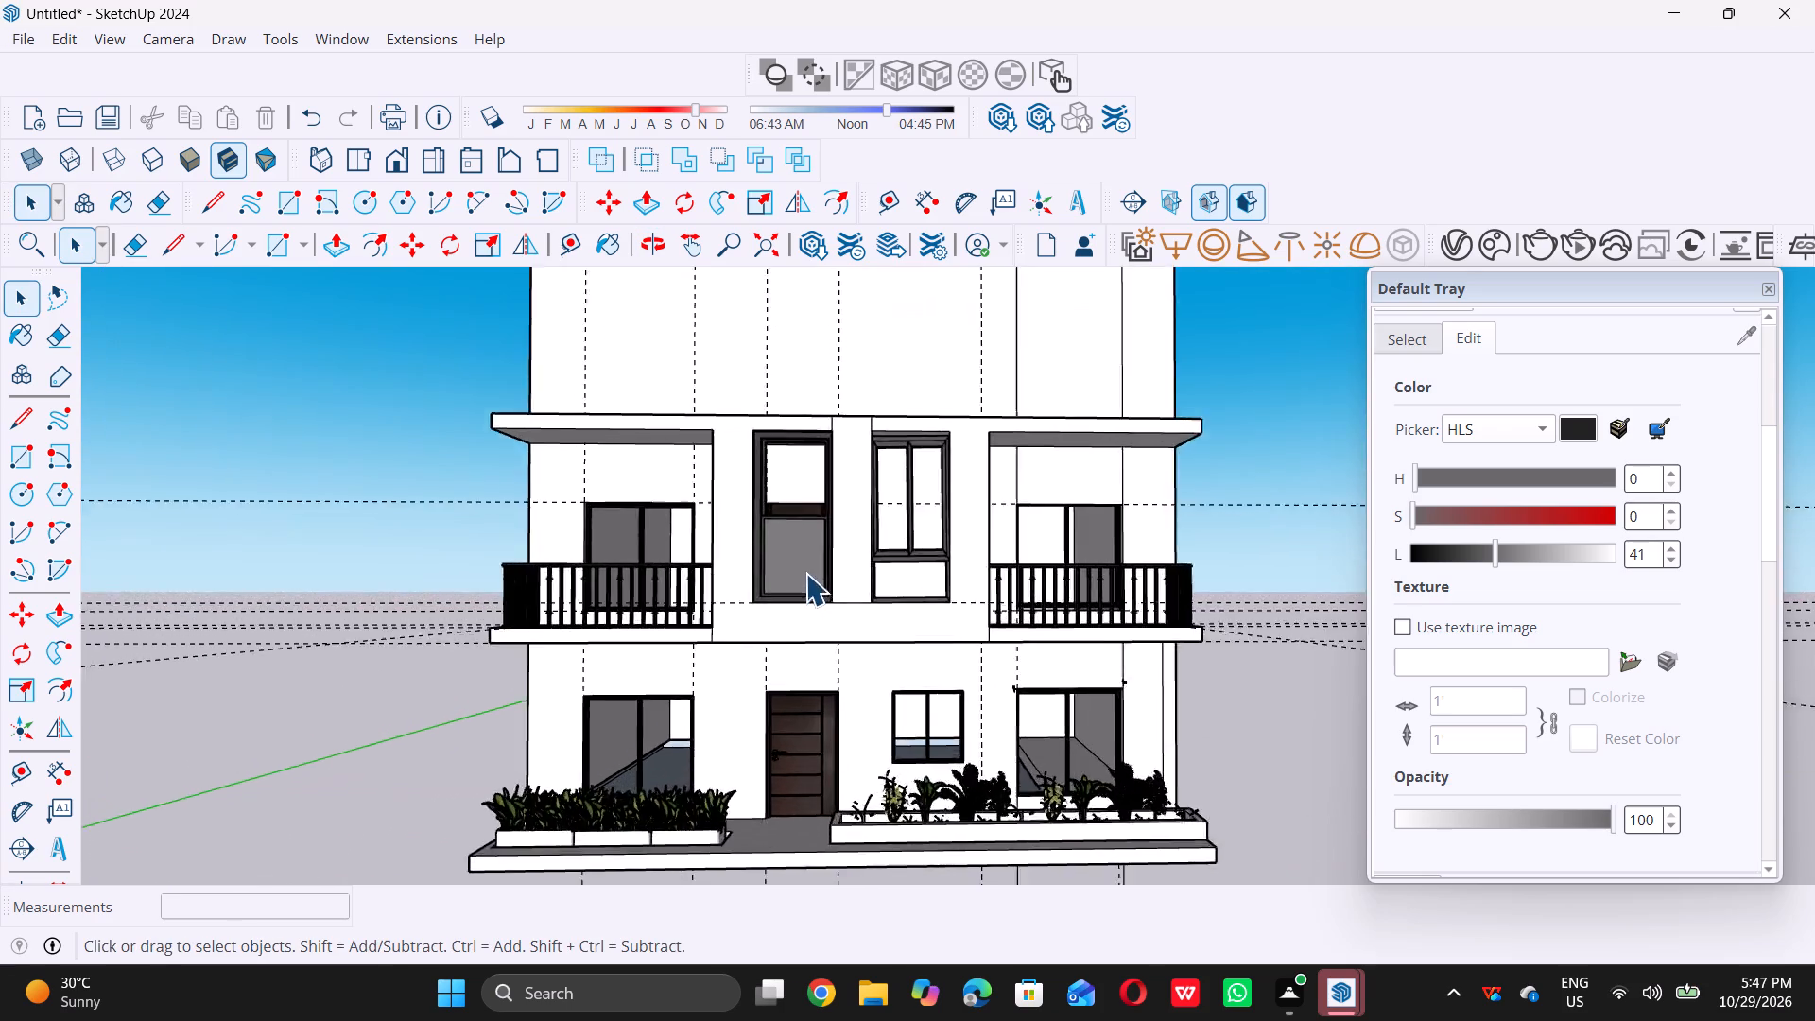
Examine the front facade and the open-topped upper storey from eye level and from above.
scroll(805, 573, "up", 11)
scroll(796, 581, "down", 11)
middle_click_drag(843, 552, 838, 588)
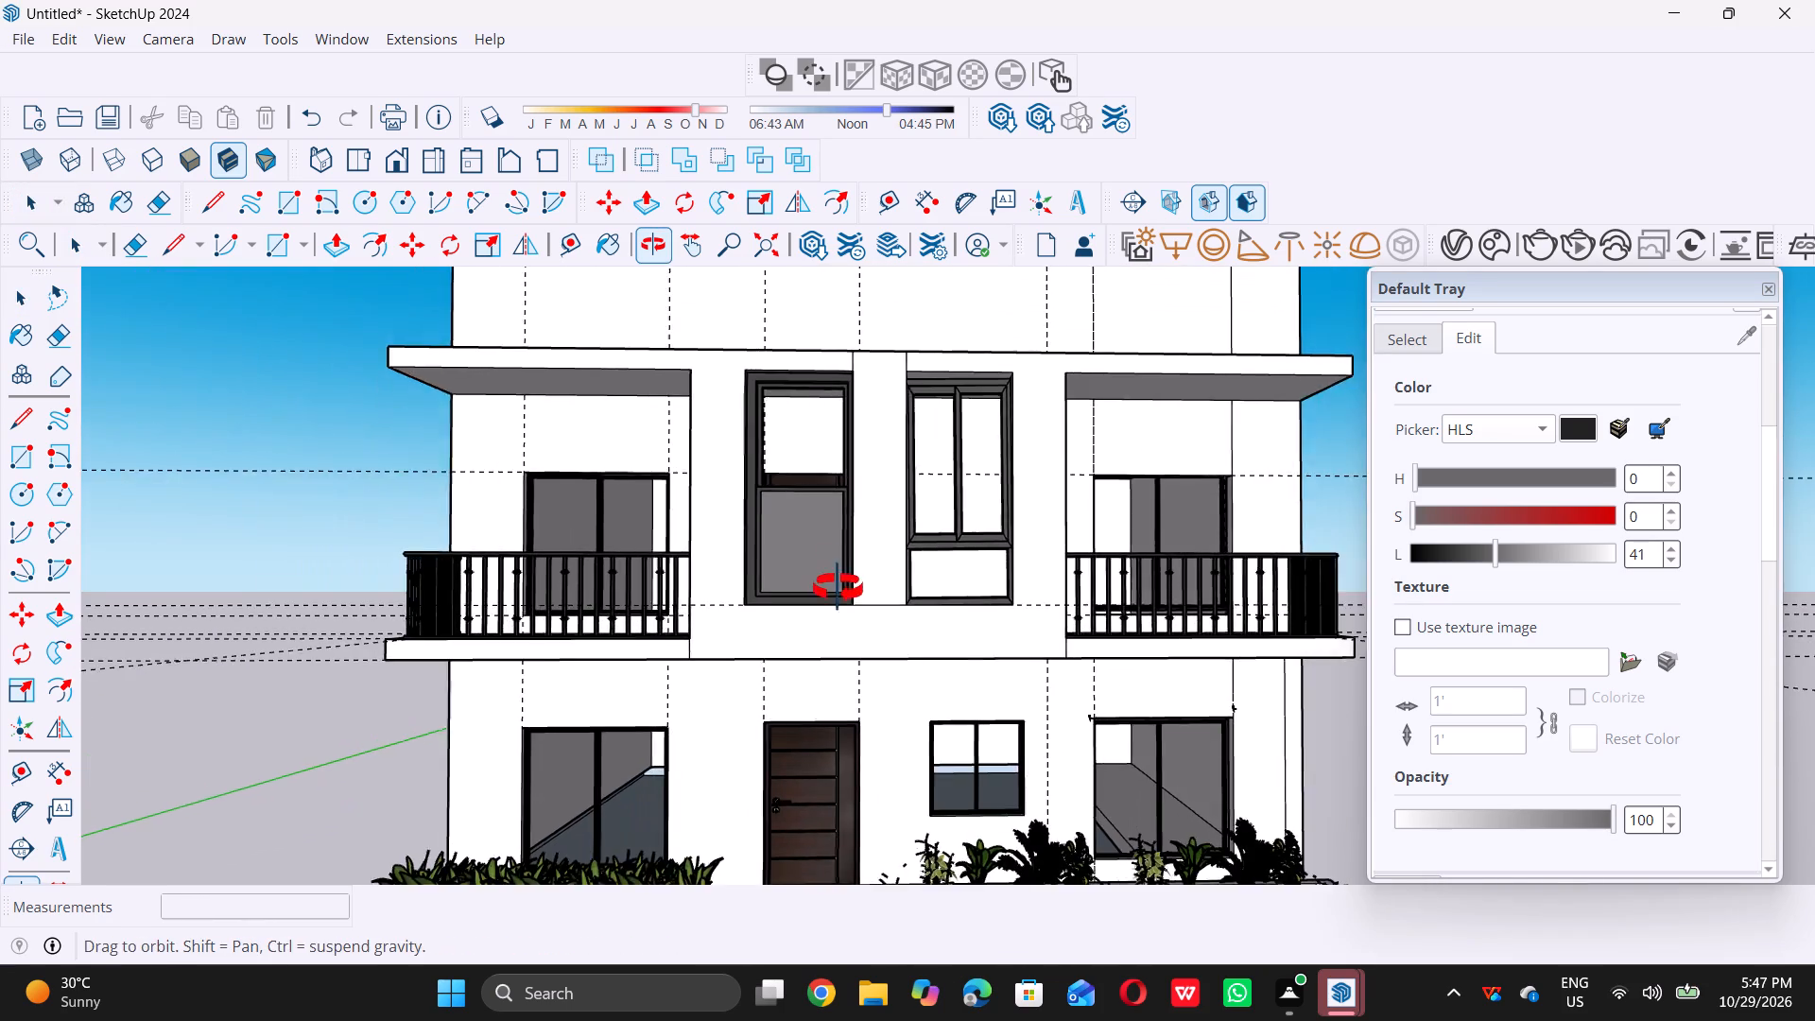
middle_click_drag(838, 588, 834, 606)
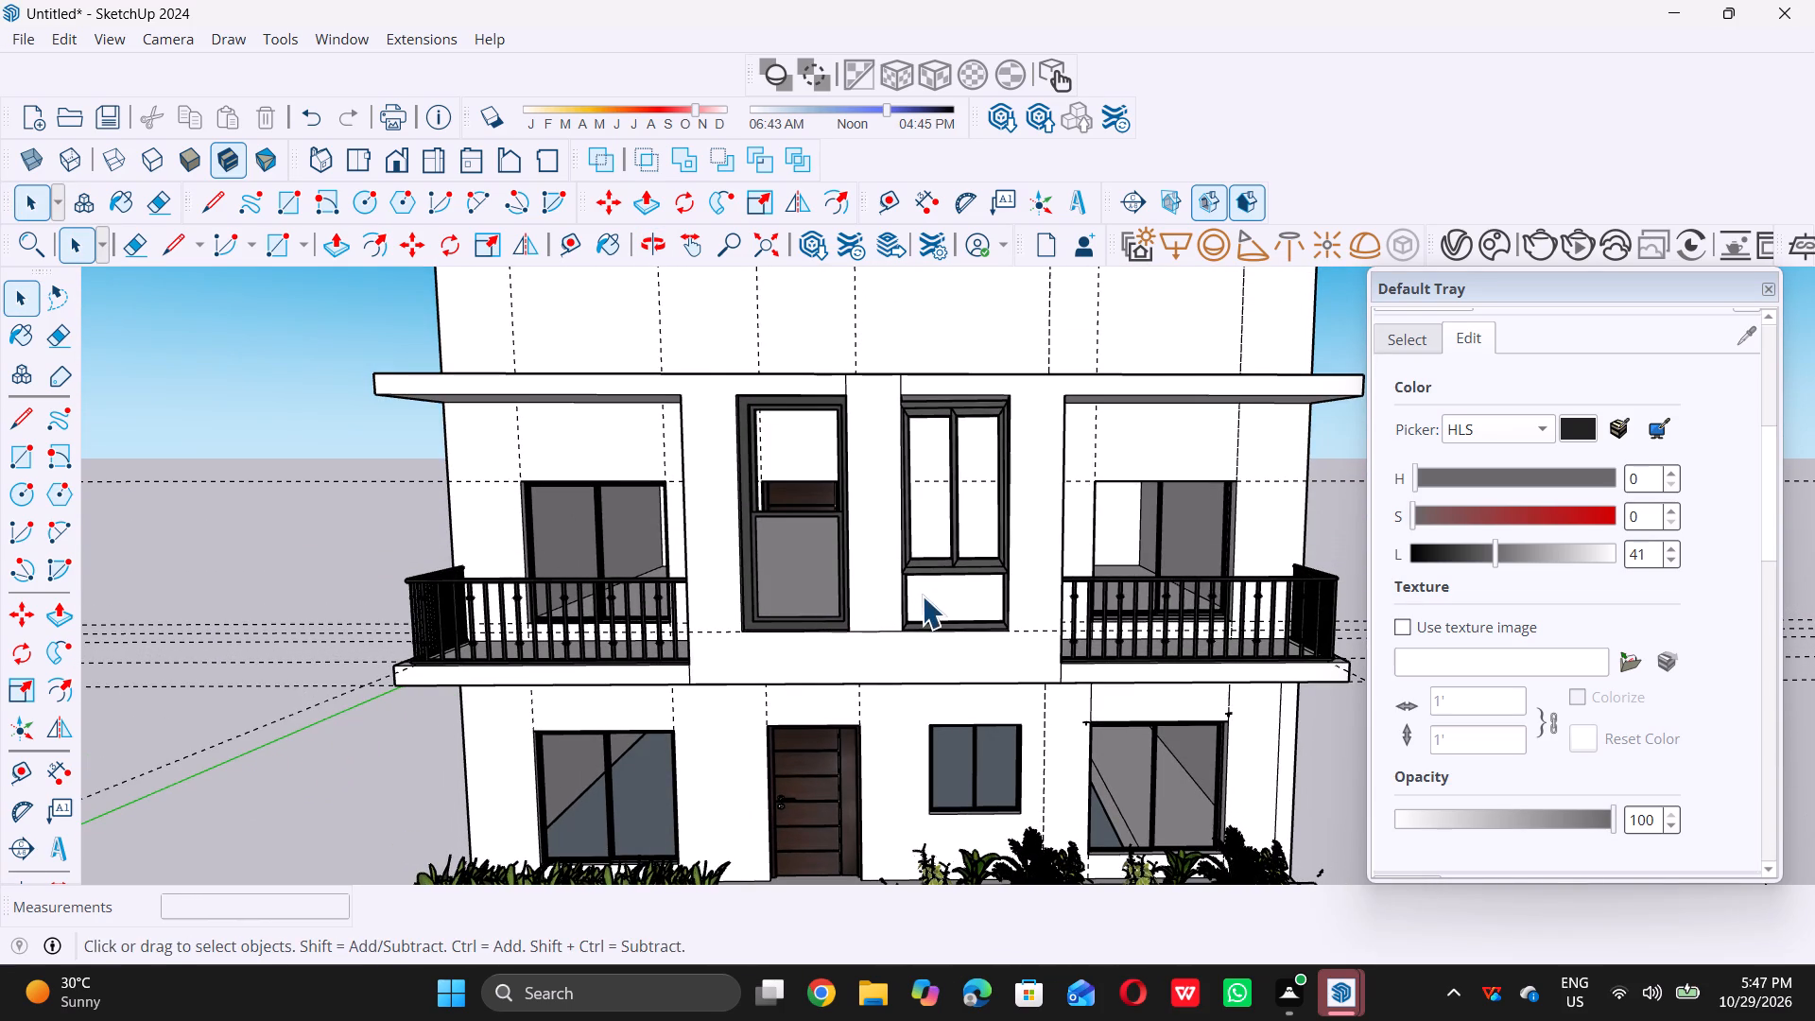
scroll(871, 644, "down", 6)
middle_click_drag(843, 737, 821, 727)
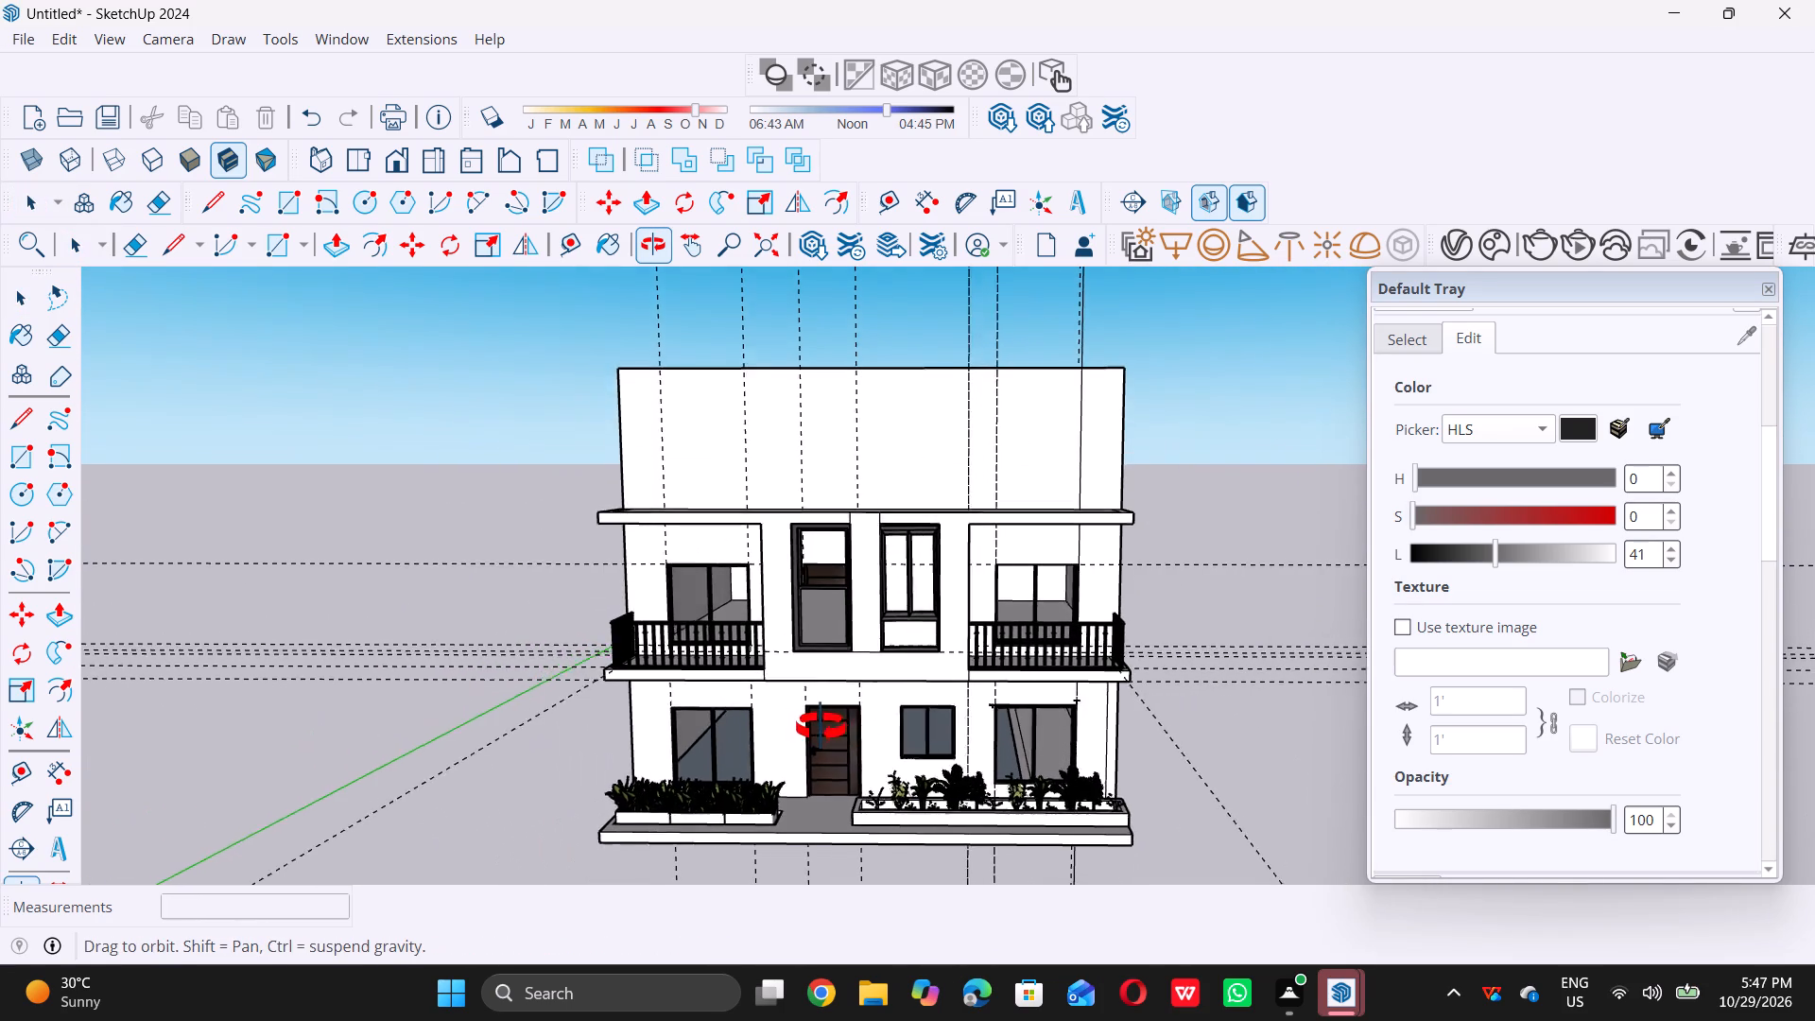
middle_click_drag(821, 727, 812, 723)
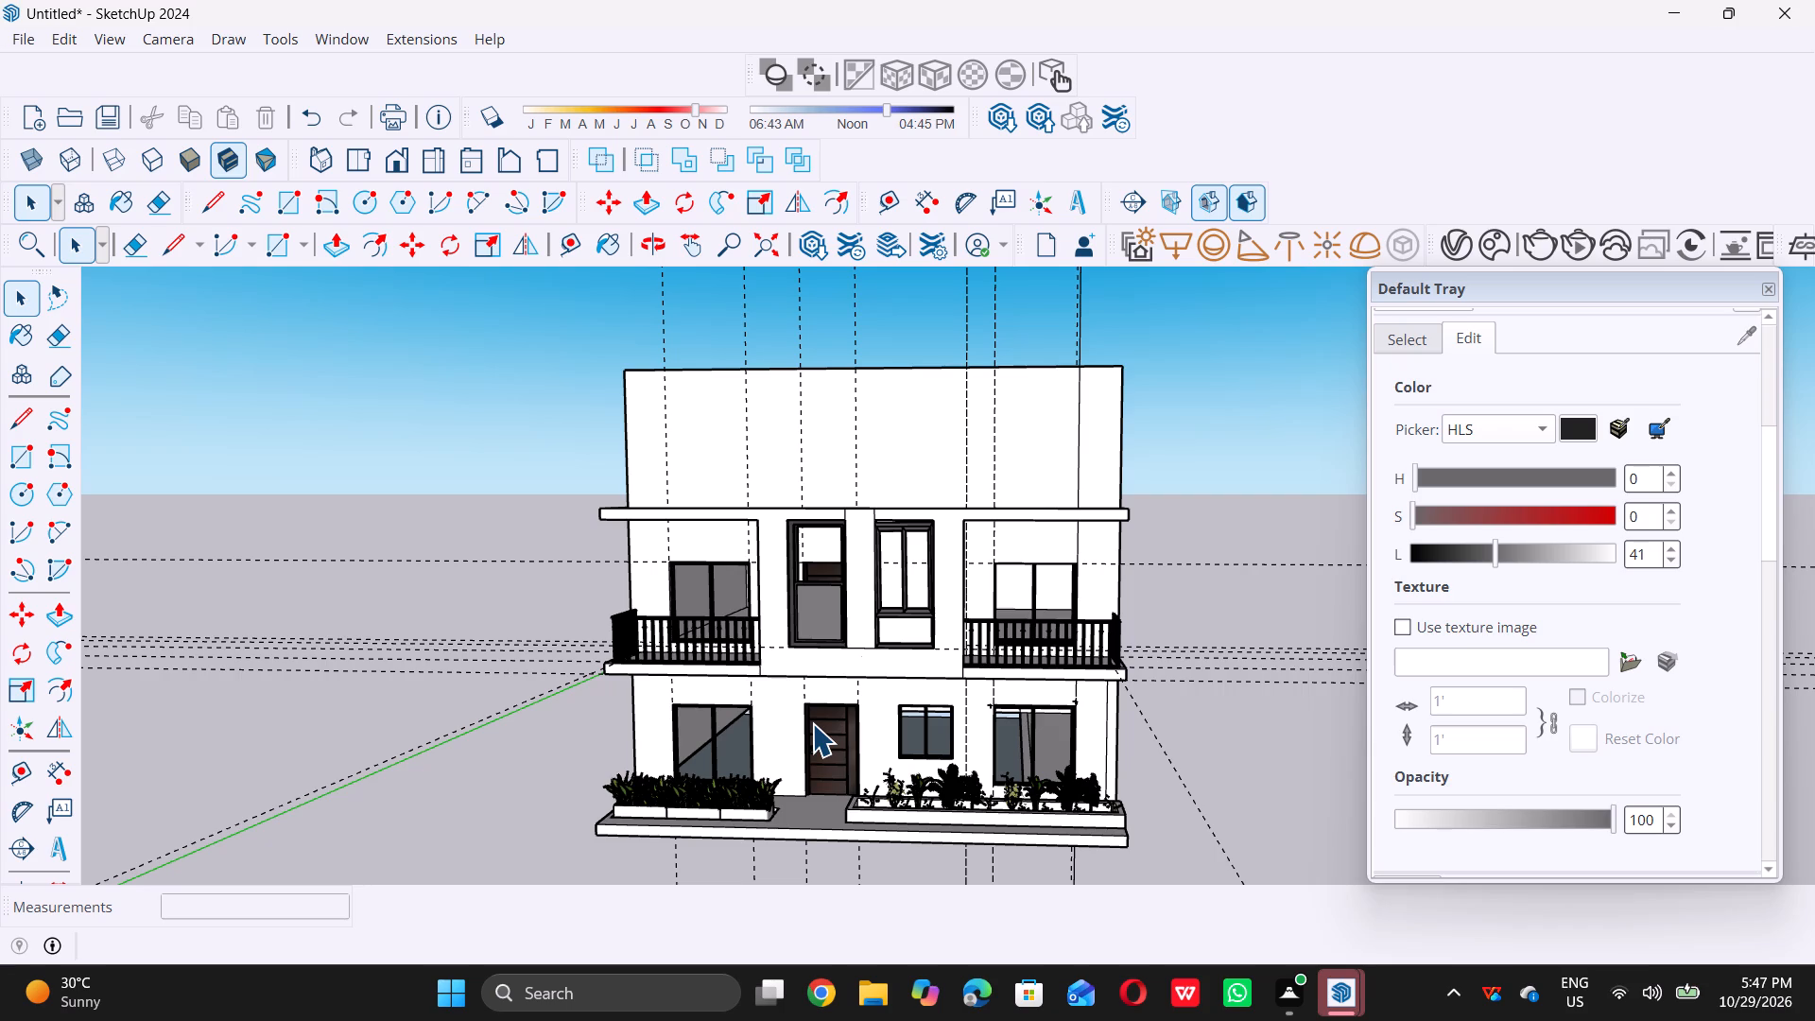
scroll(798, 594, "up", 10)
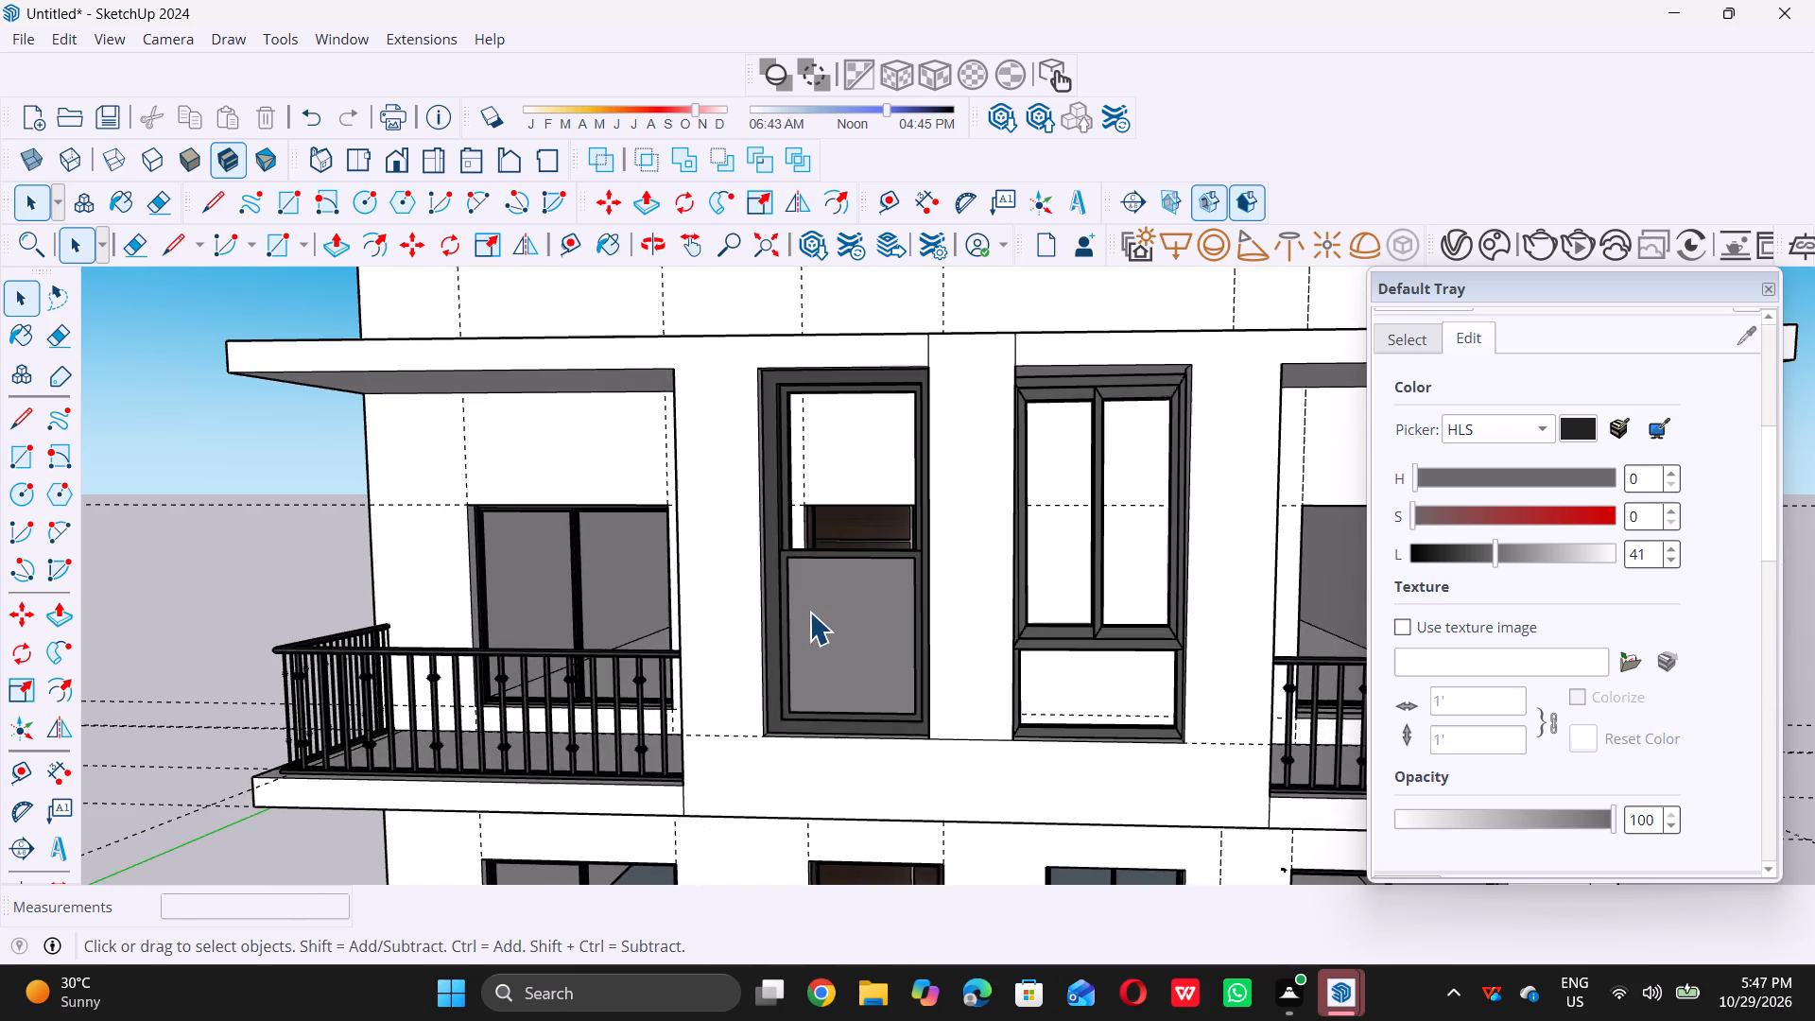
scroll(805, 620, "down", 16)
middle_click_drag(821, 597, 838, 635)
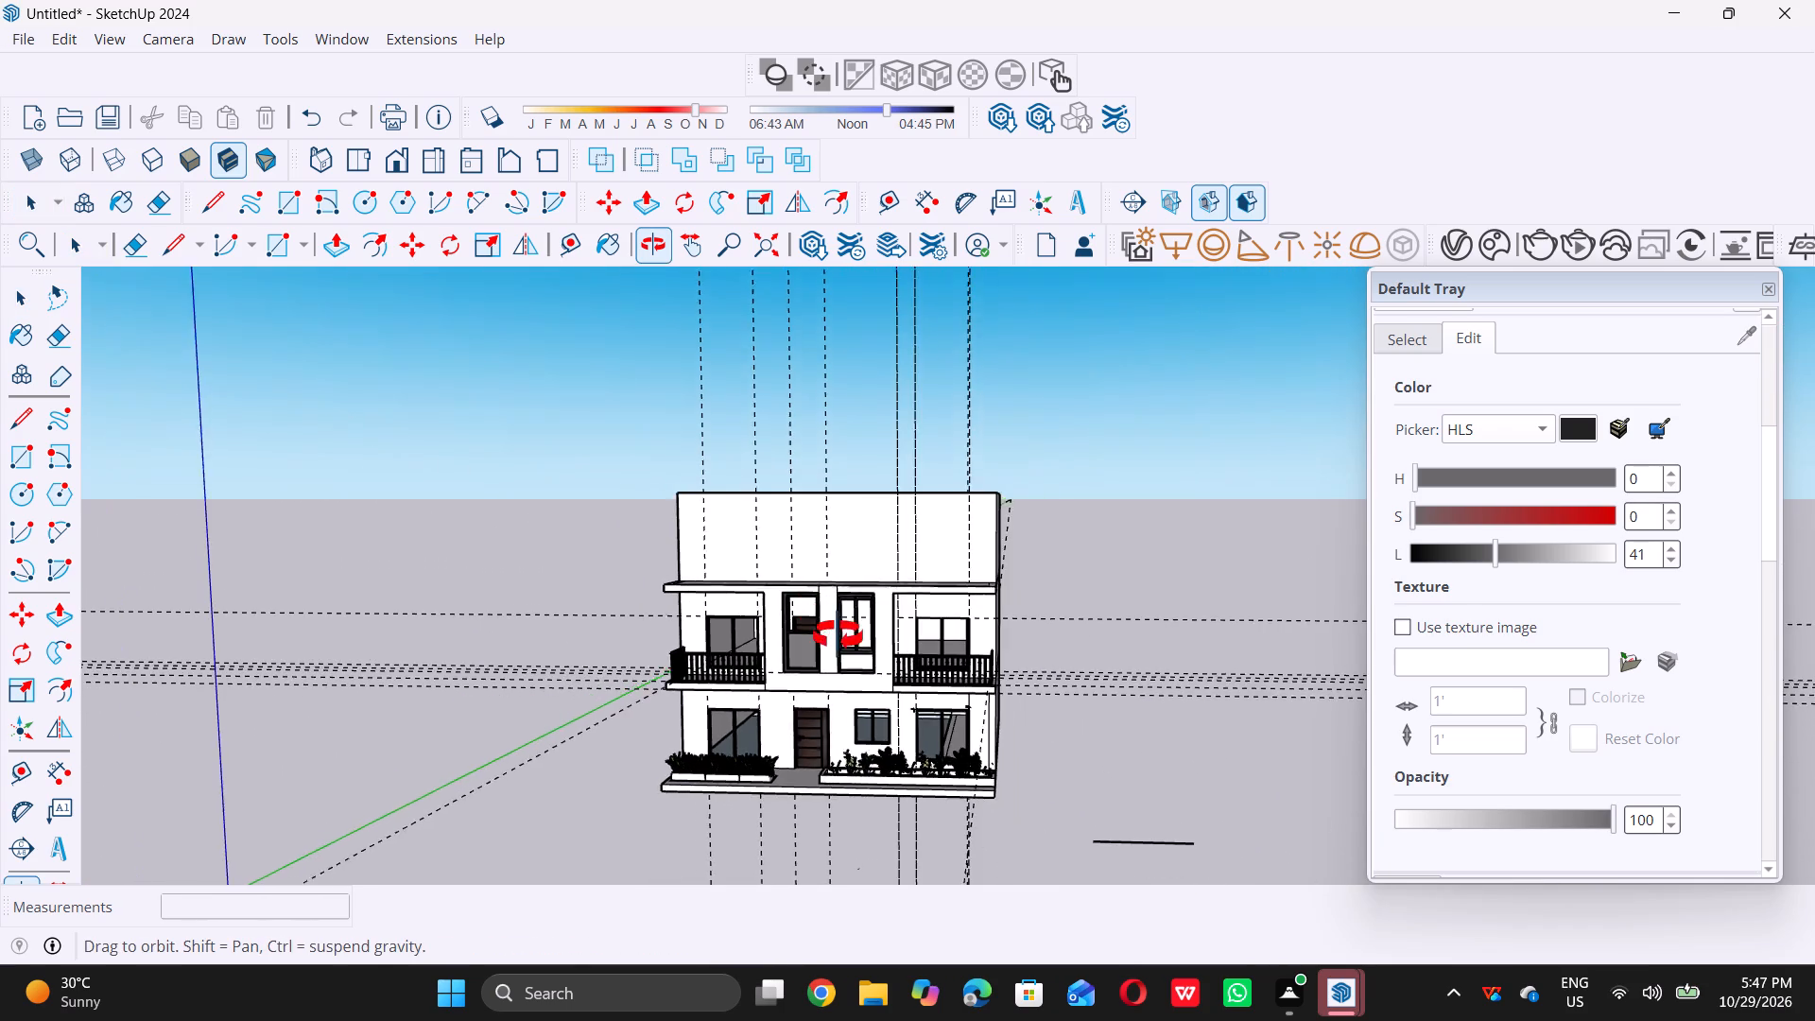
middle_click_drag(838, 635, 885, 646)
scroll(846, 677, "down", 4)
scroll(844, 538, "up", 3)
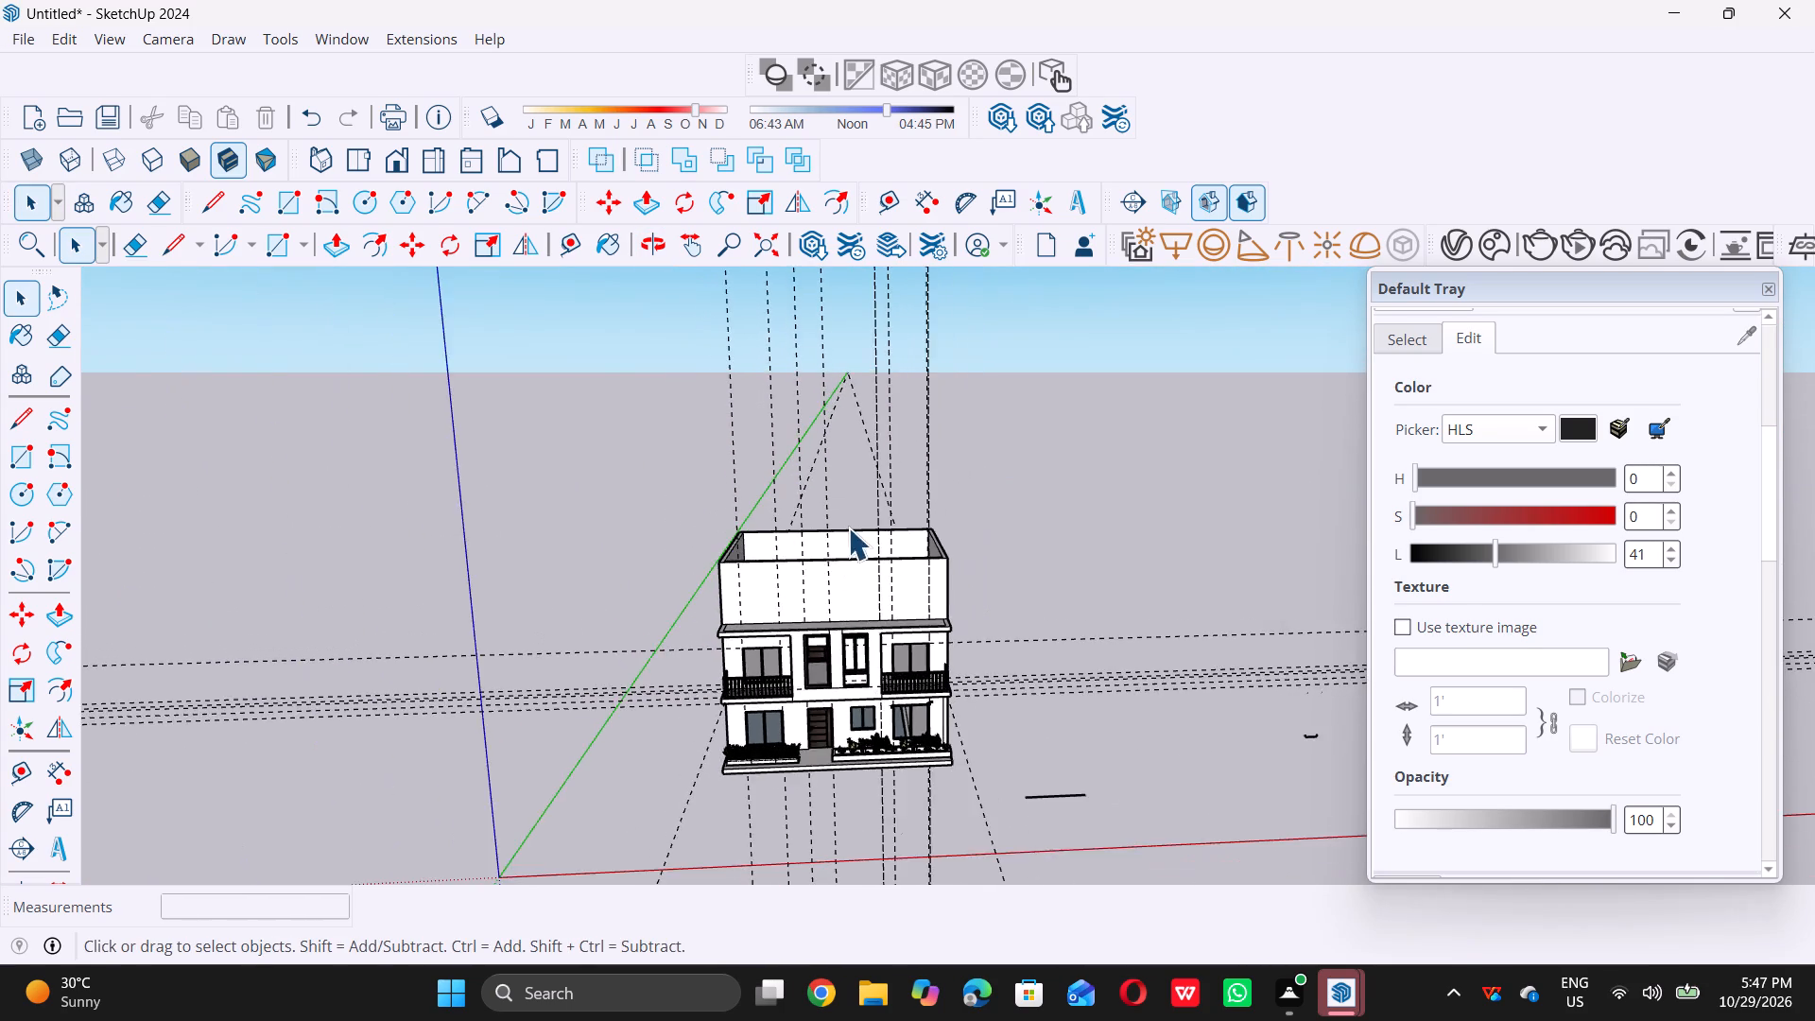
scroll(848, 528, "up", 2)
scroll(711, 679, "down", 5)
middle_click_drag(753, 684, 723, 572)
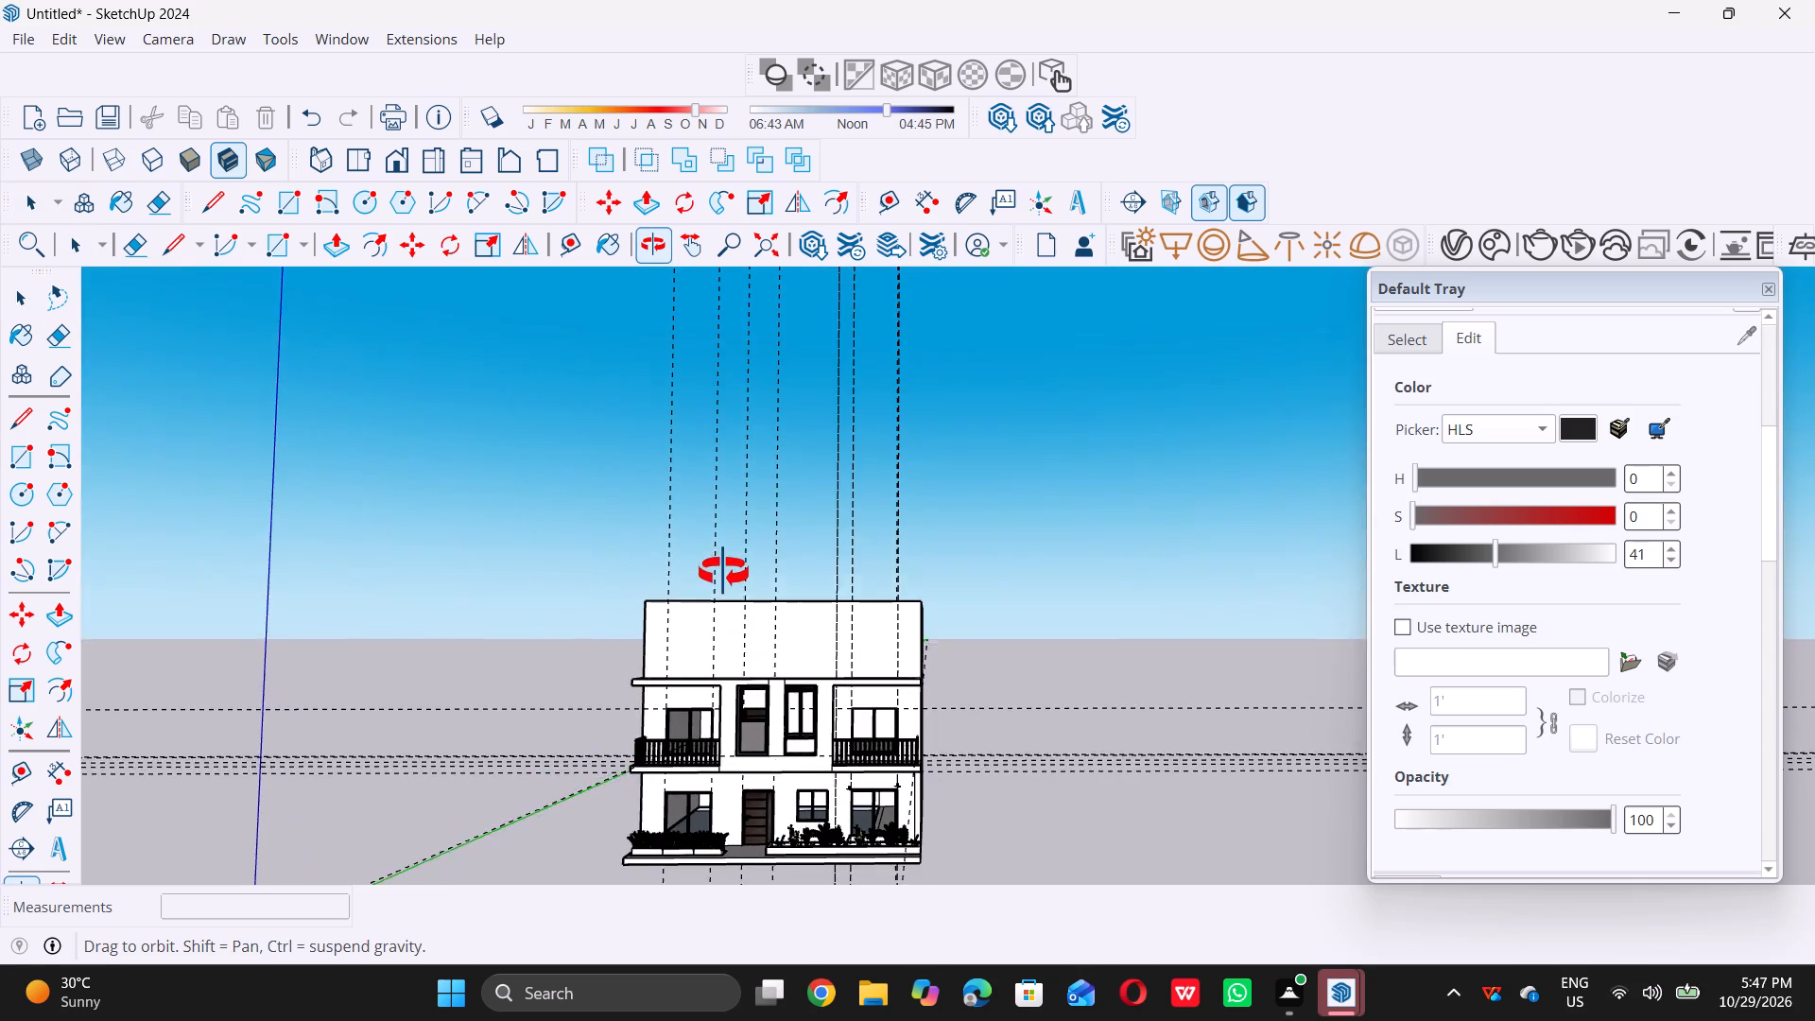
middle_click_drag(723, 572, 737, 588)
middle_click_drag(696, 607, 650, 803)
scroll(692, 623, "down", 1)
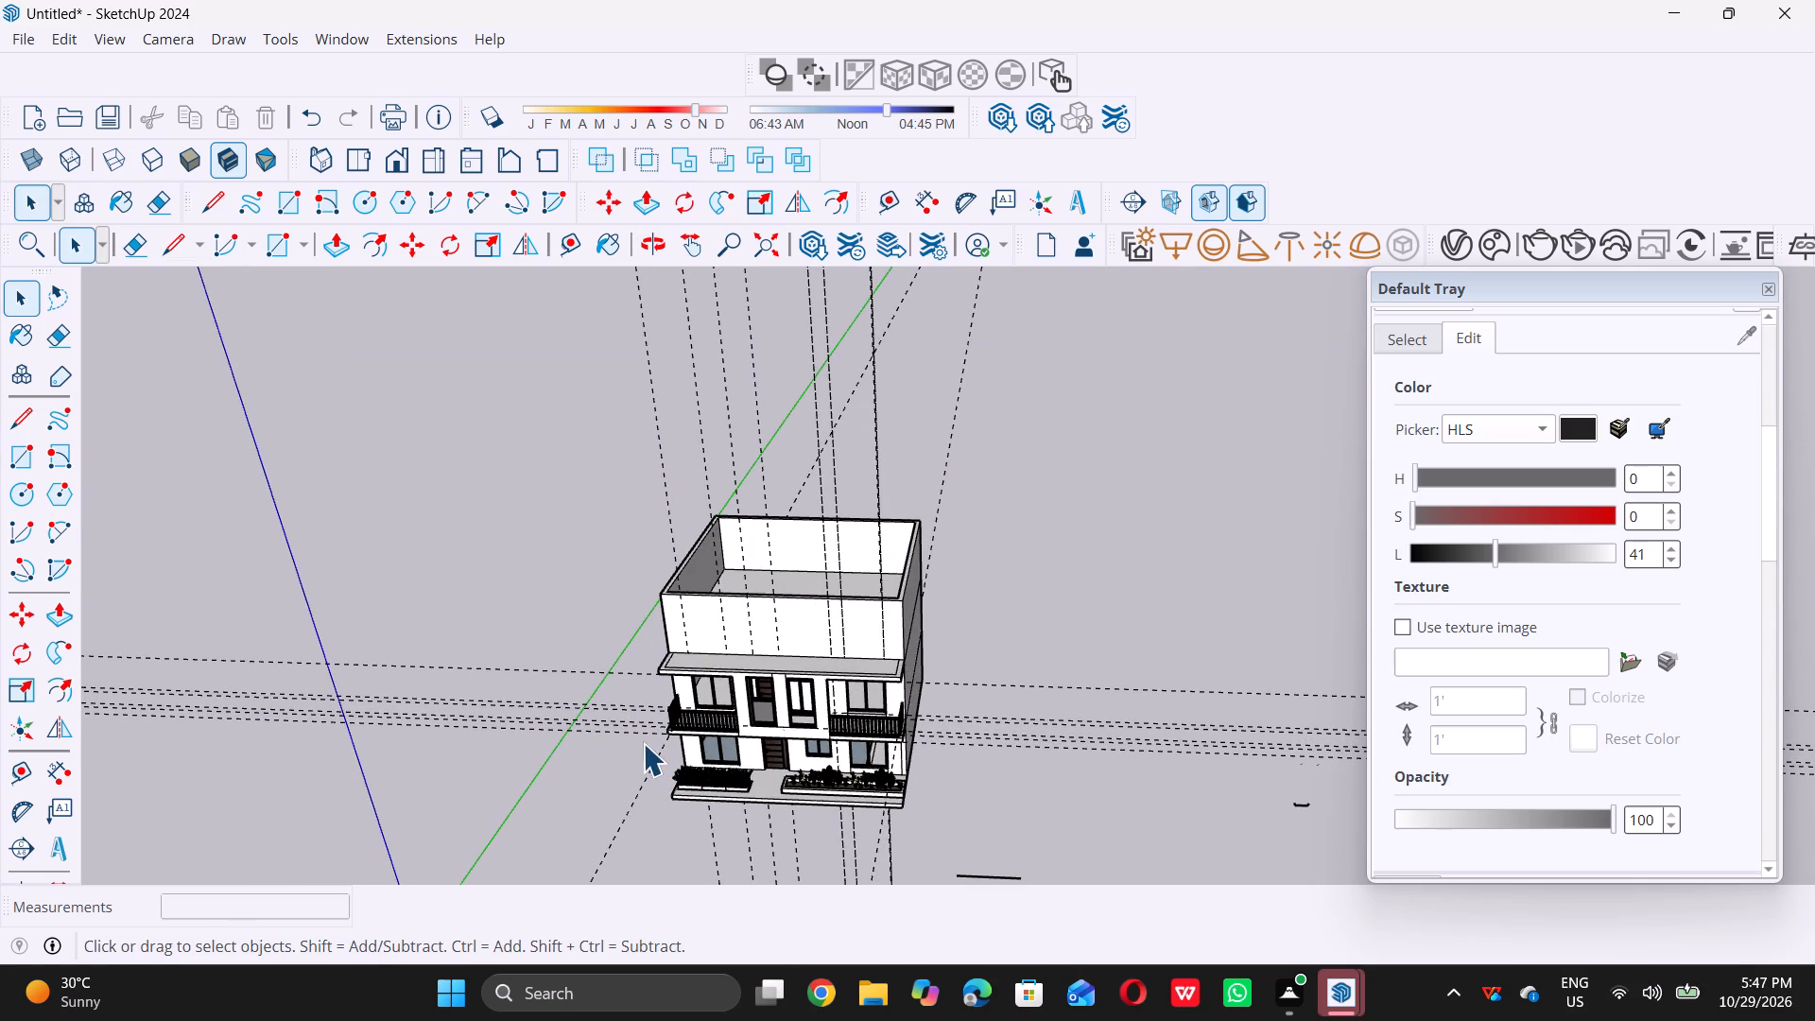
middle_click_drag(642, 743, 727, 578)
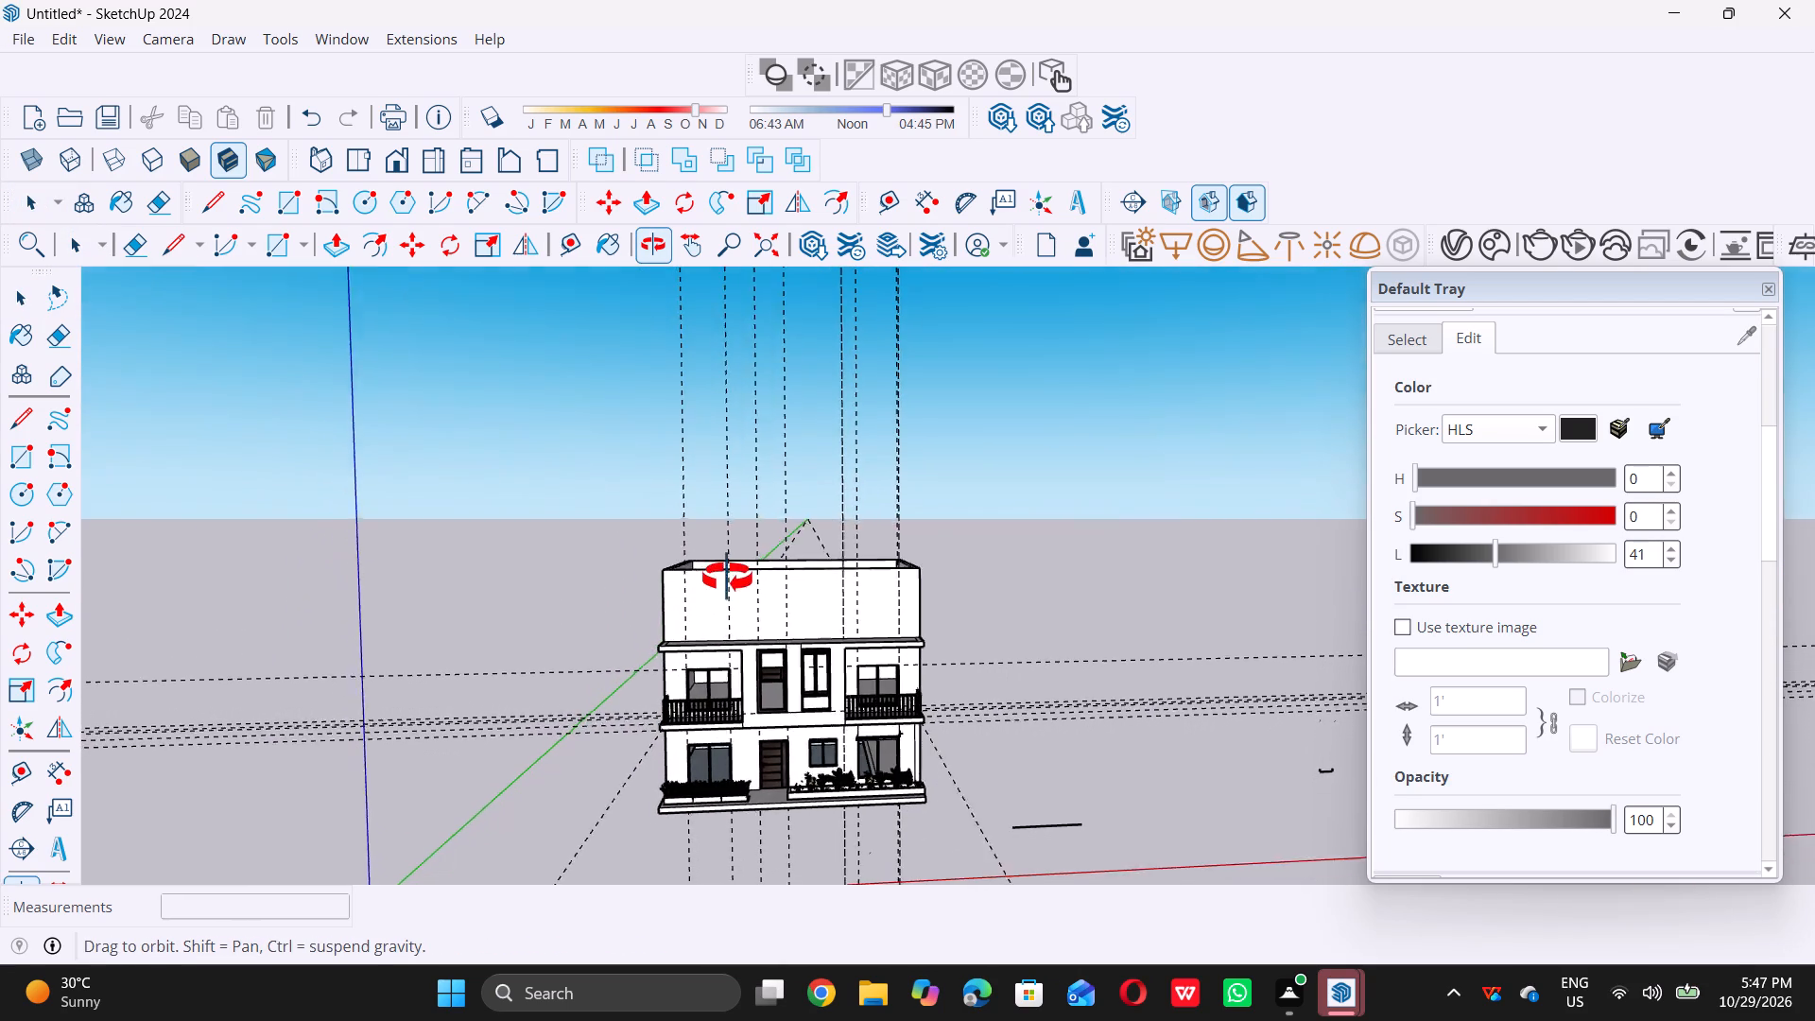
middle_click_drag(727, 578, 728, 574)
middle_click_drag(728, 622, 728, 620)
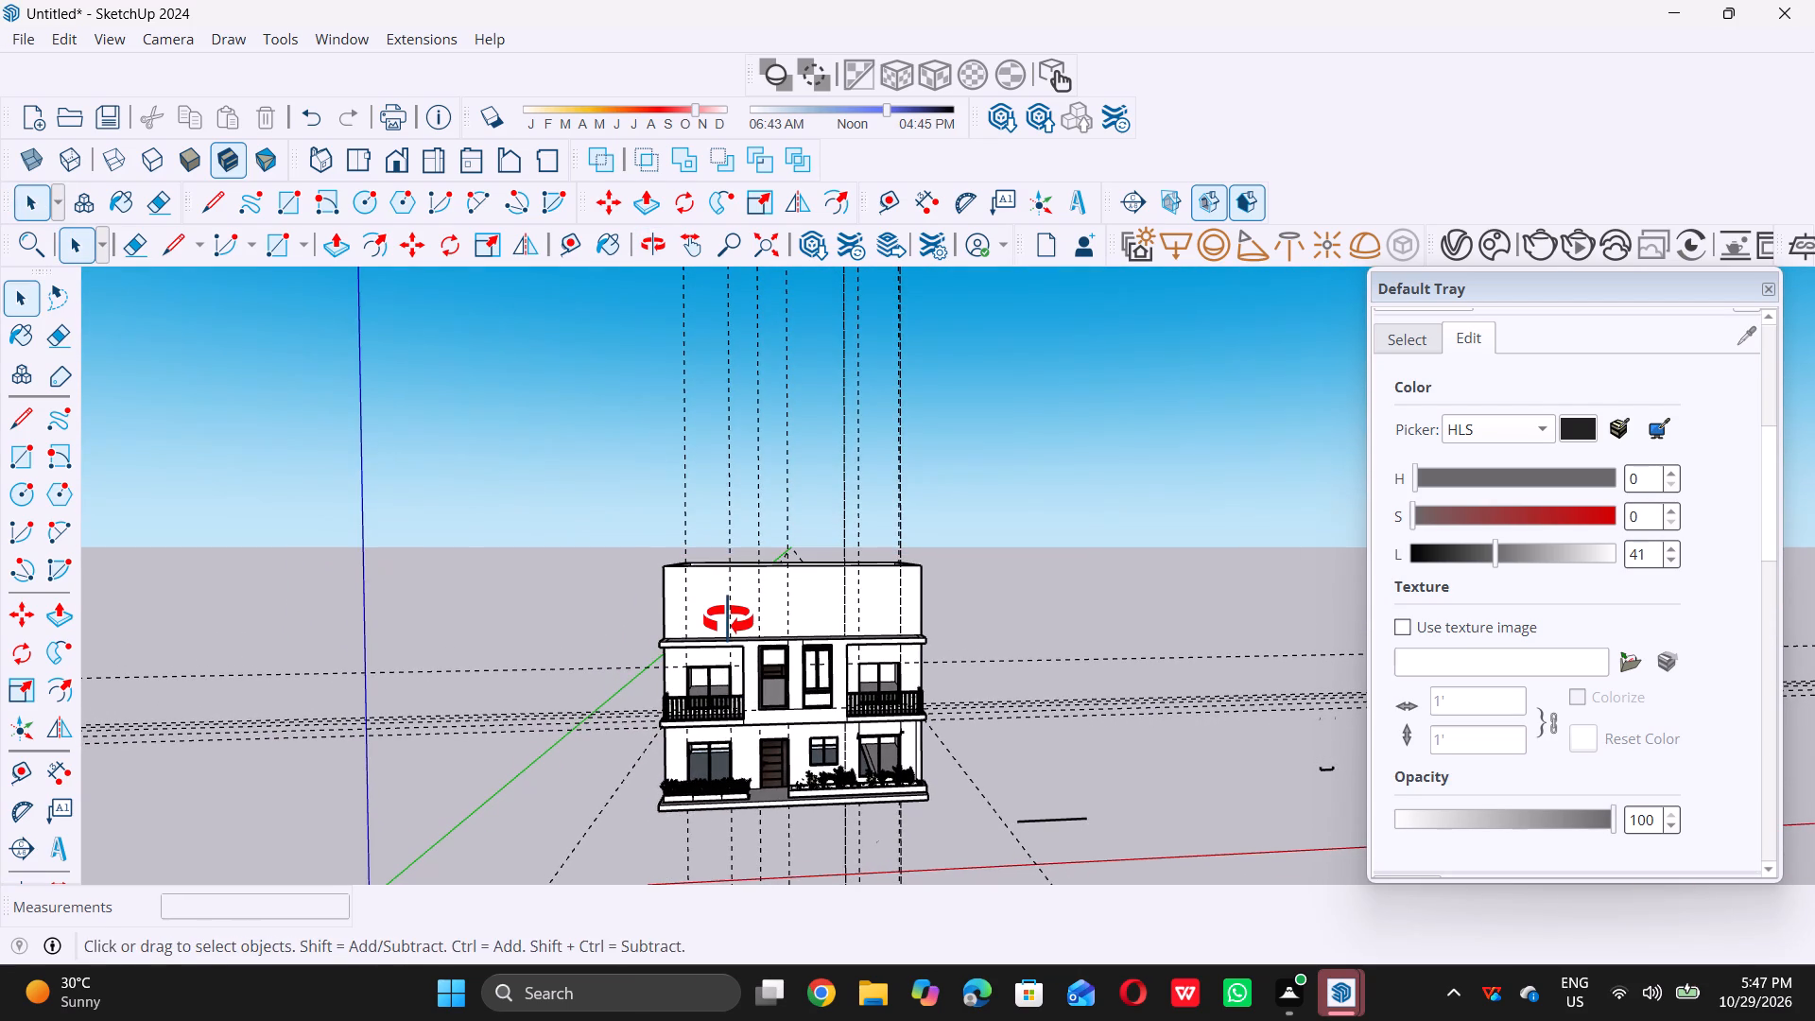
middle_click_drag(728, 620, 728, 604)
scroll(729, 643, "up", 6)
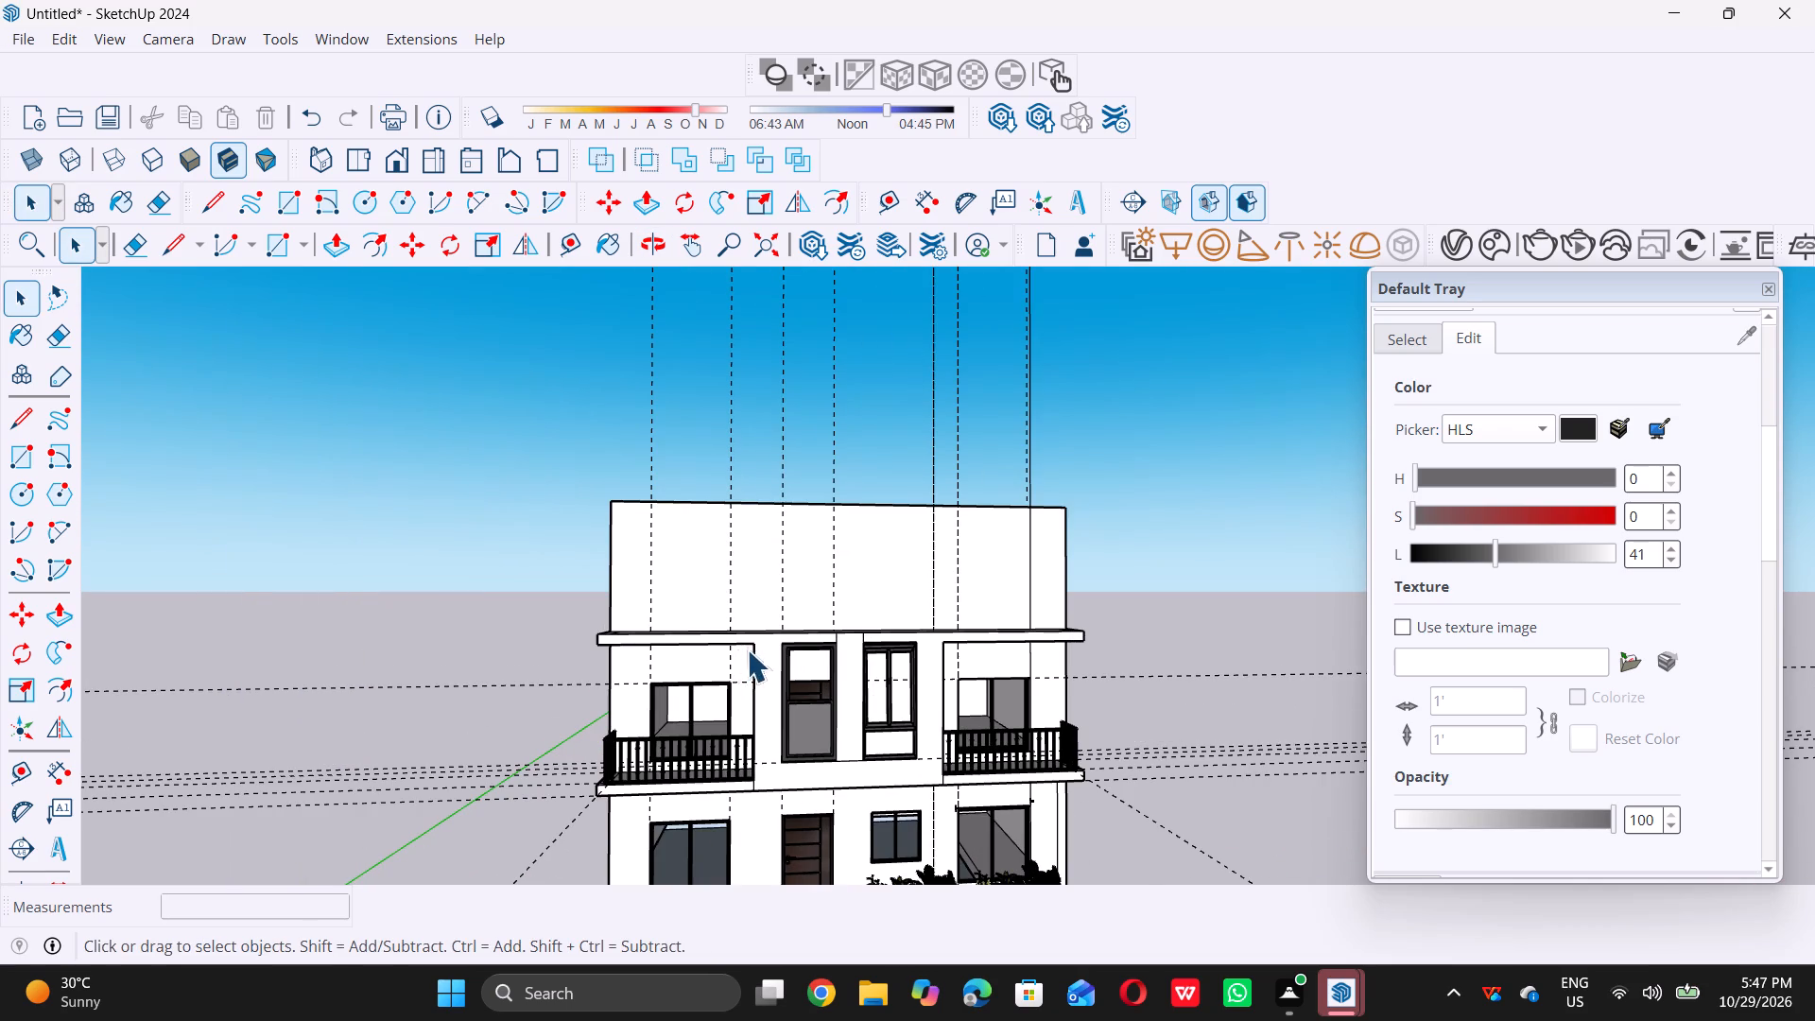
middle_click_drag(736, 608, 726, 765)
middle_click_drag(728, 621, 658, 685)
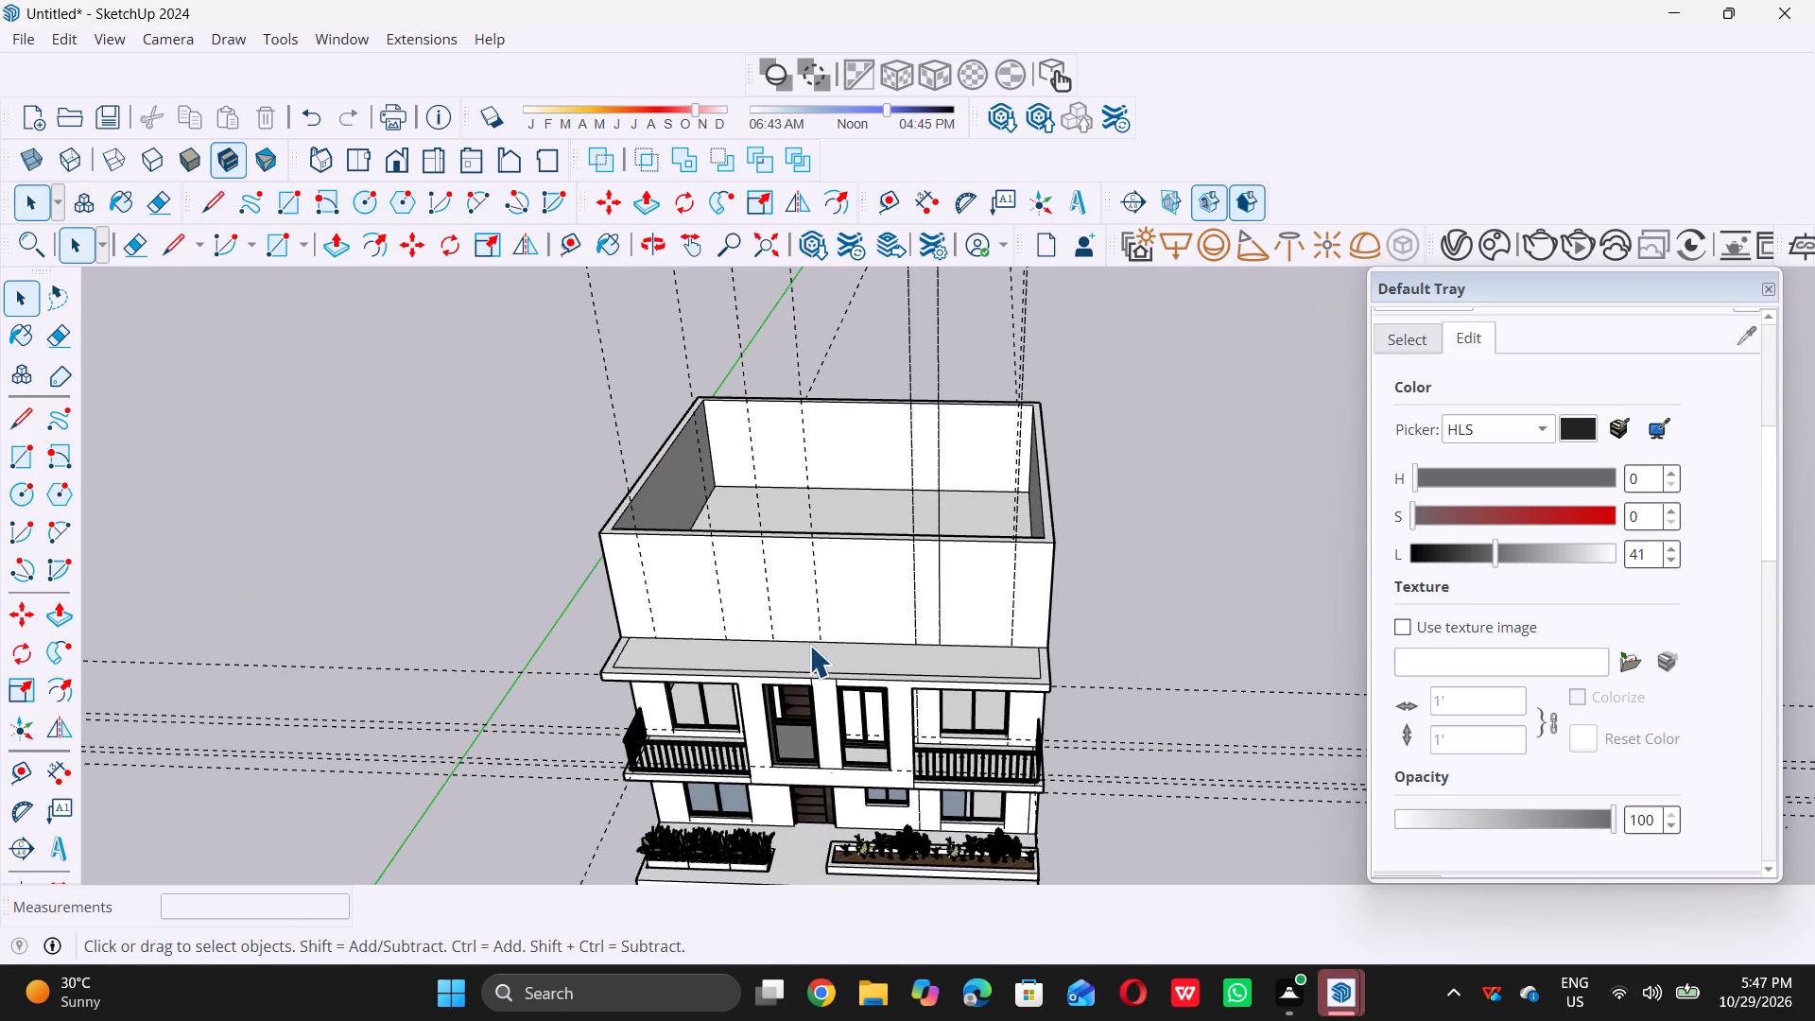
Draw a 9" line across the front border strip of the upper projecting slab, aligned with the left balcony recess's inner edge.
scroll(744, 662, "up", 9)
middle_click_drag(727, 668, 718, 722)
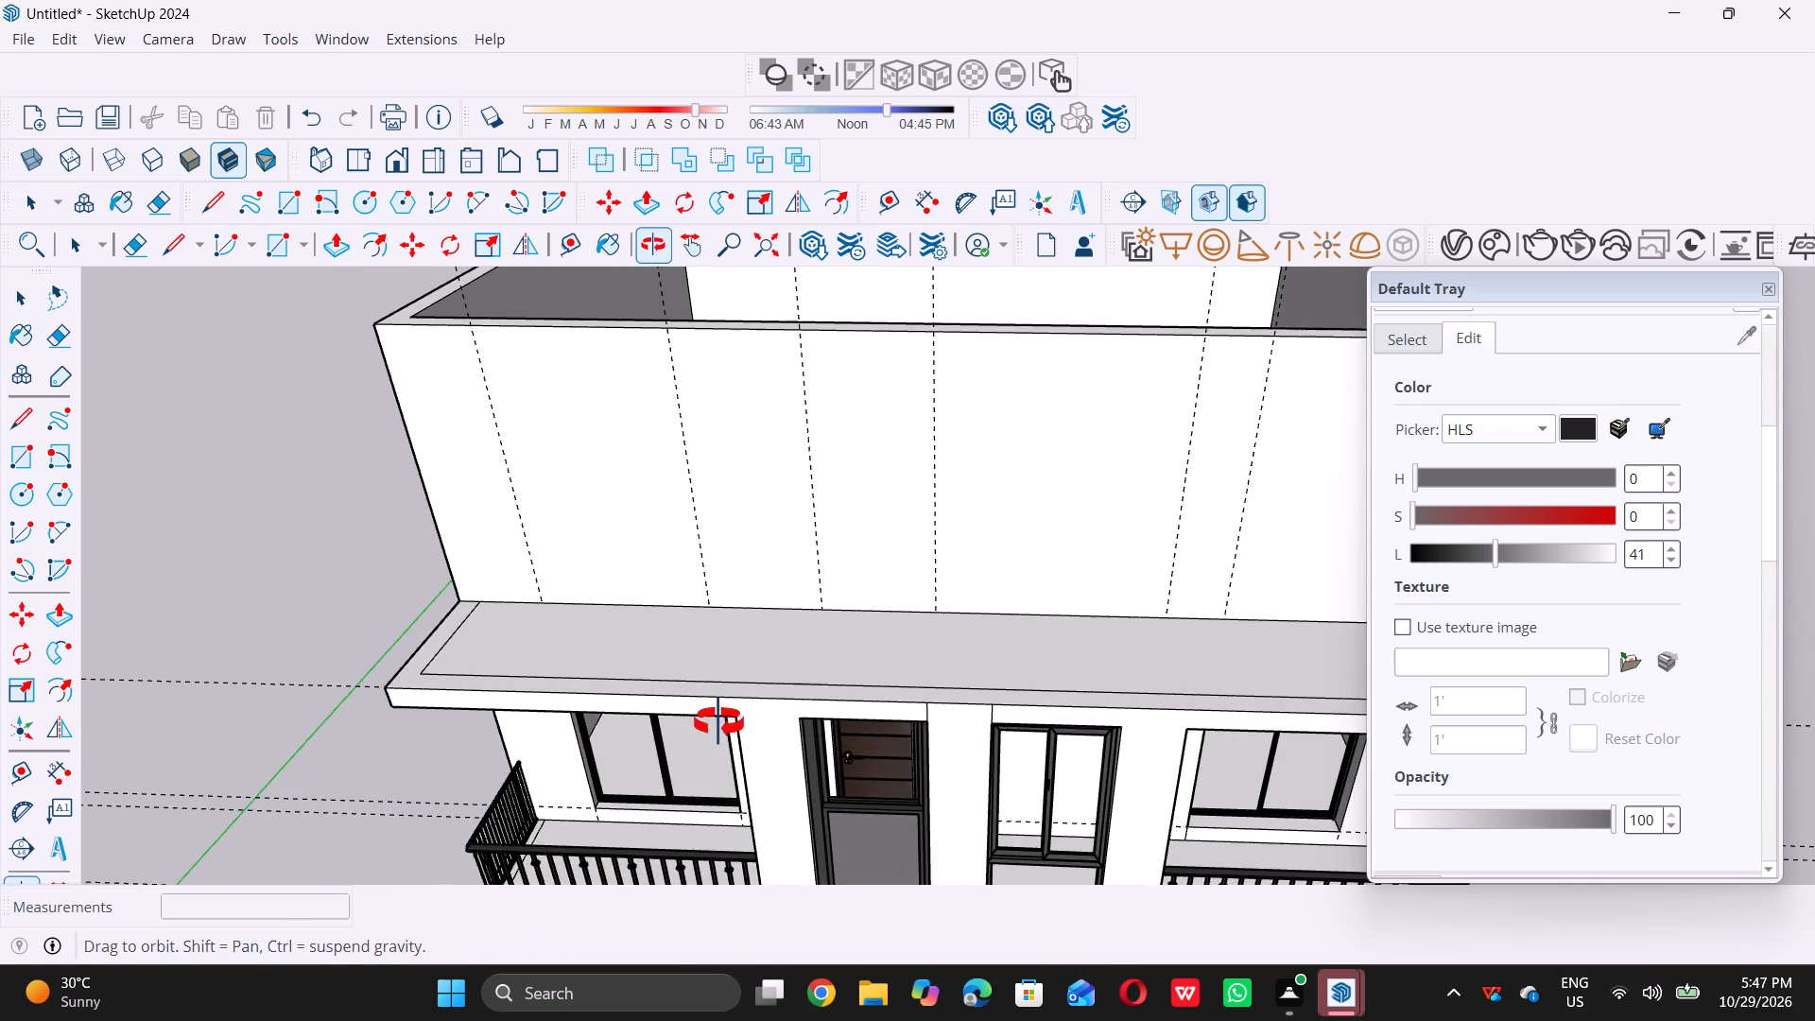
middle_click_drag(718, 722, 712, 736)
scroll(712, 736, "up", 10)
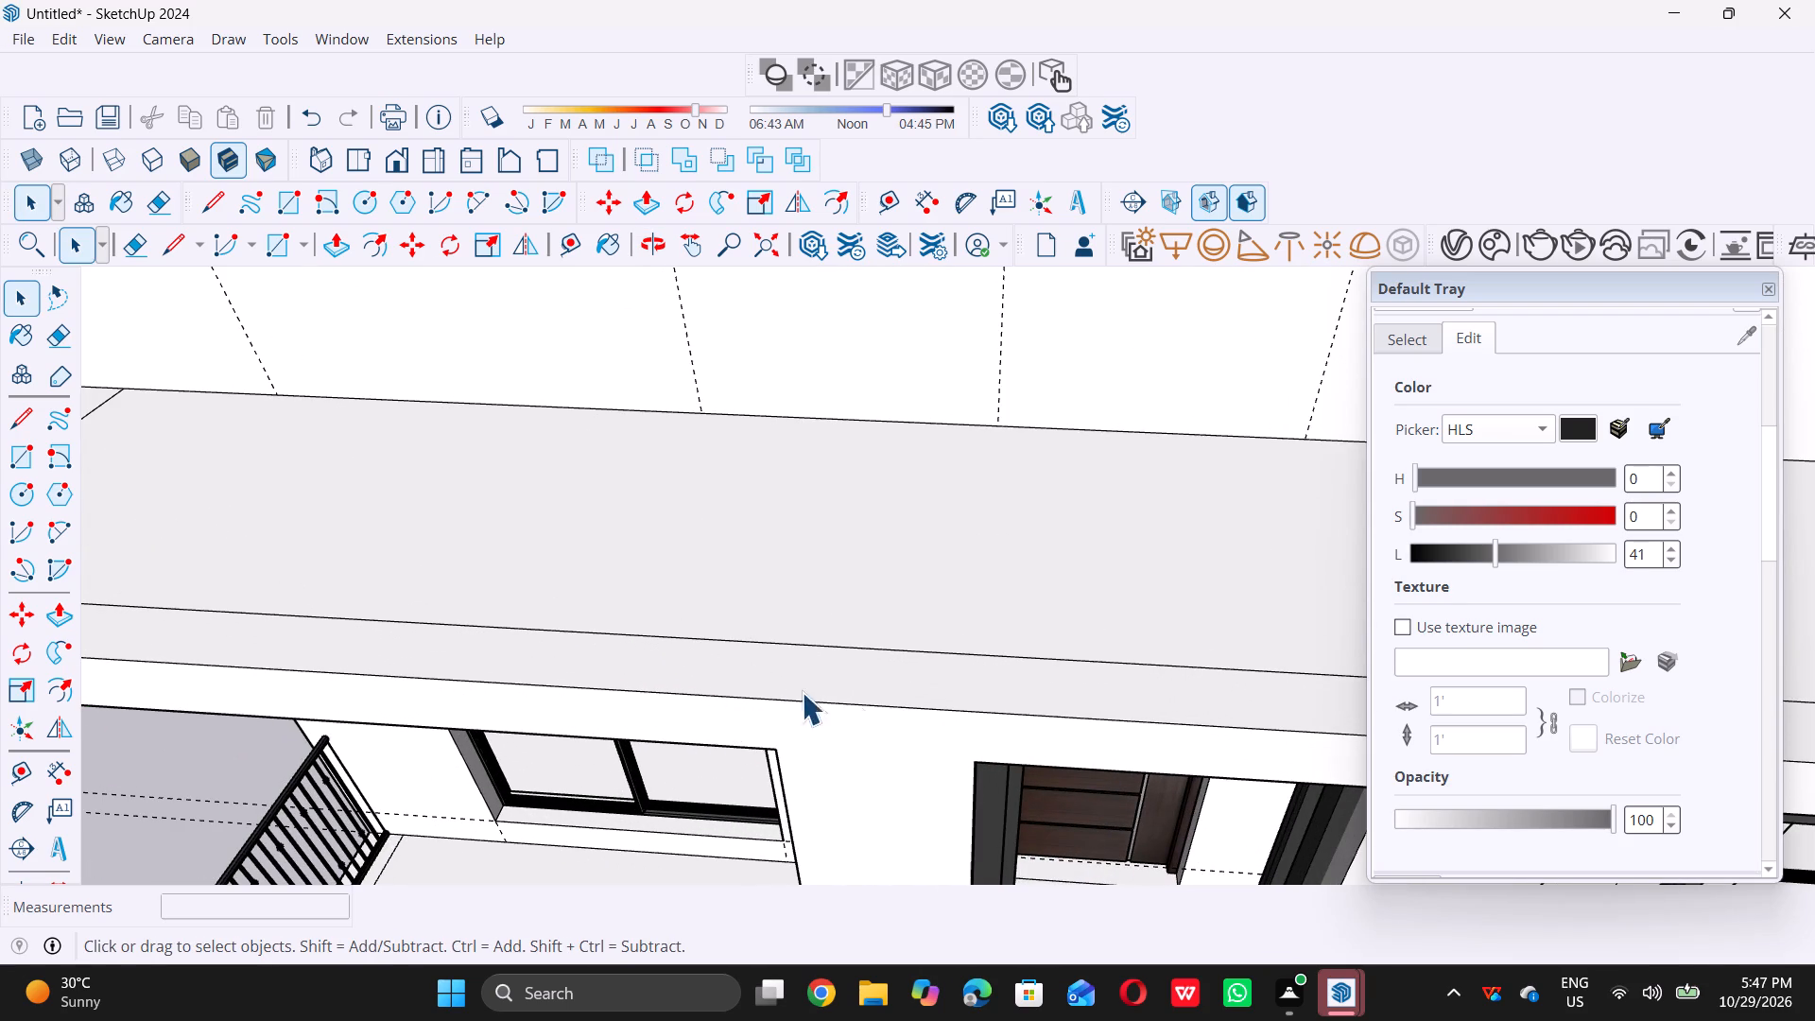
key("l")
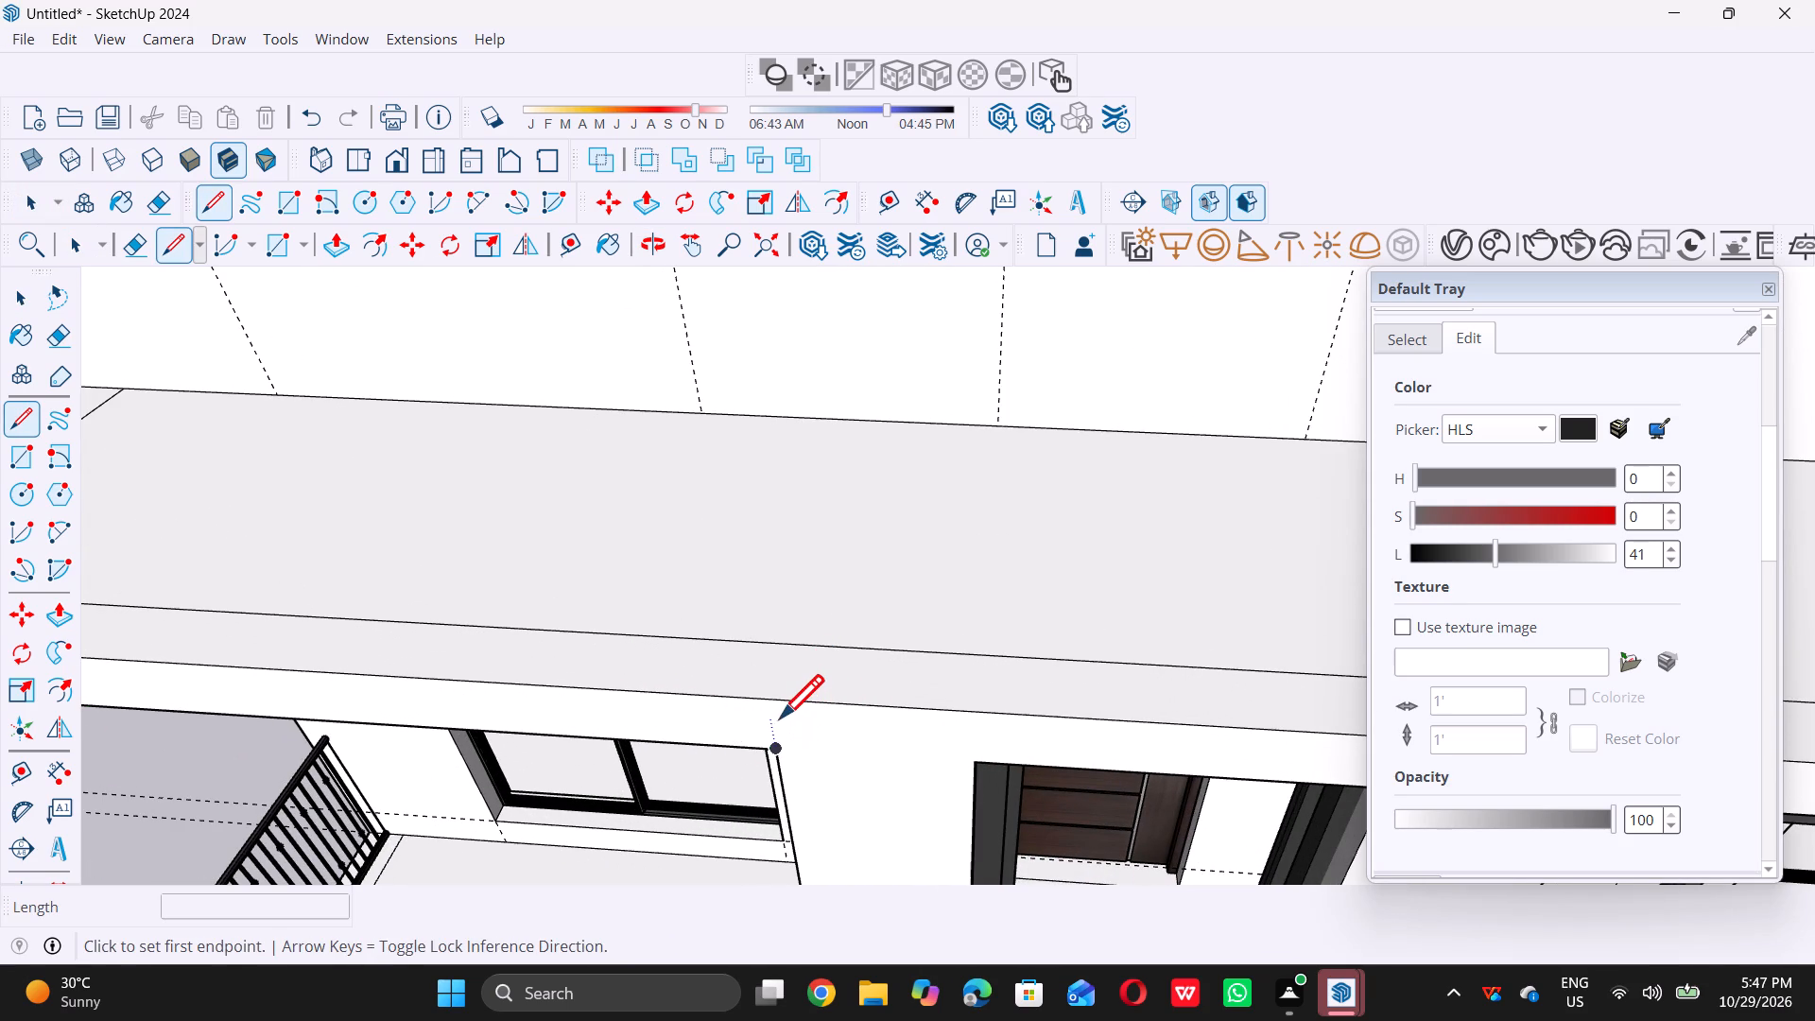
double_click(769, 696)
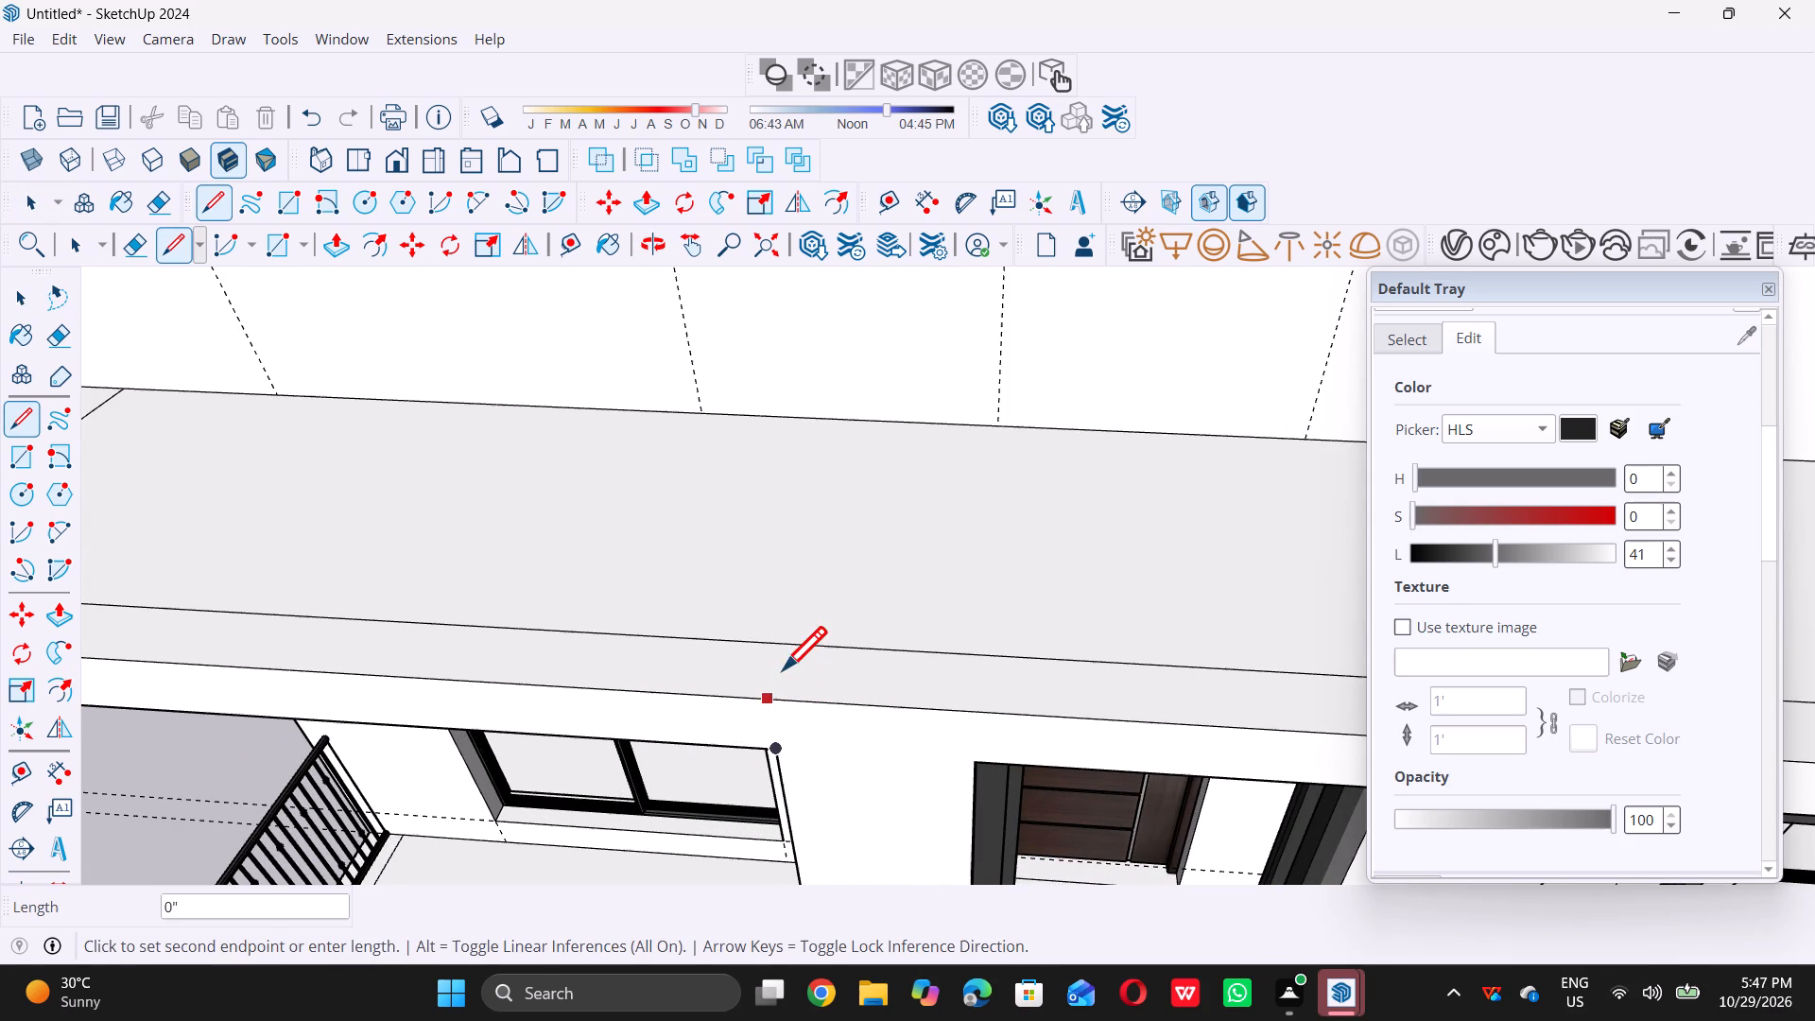
double_click(786, 653)
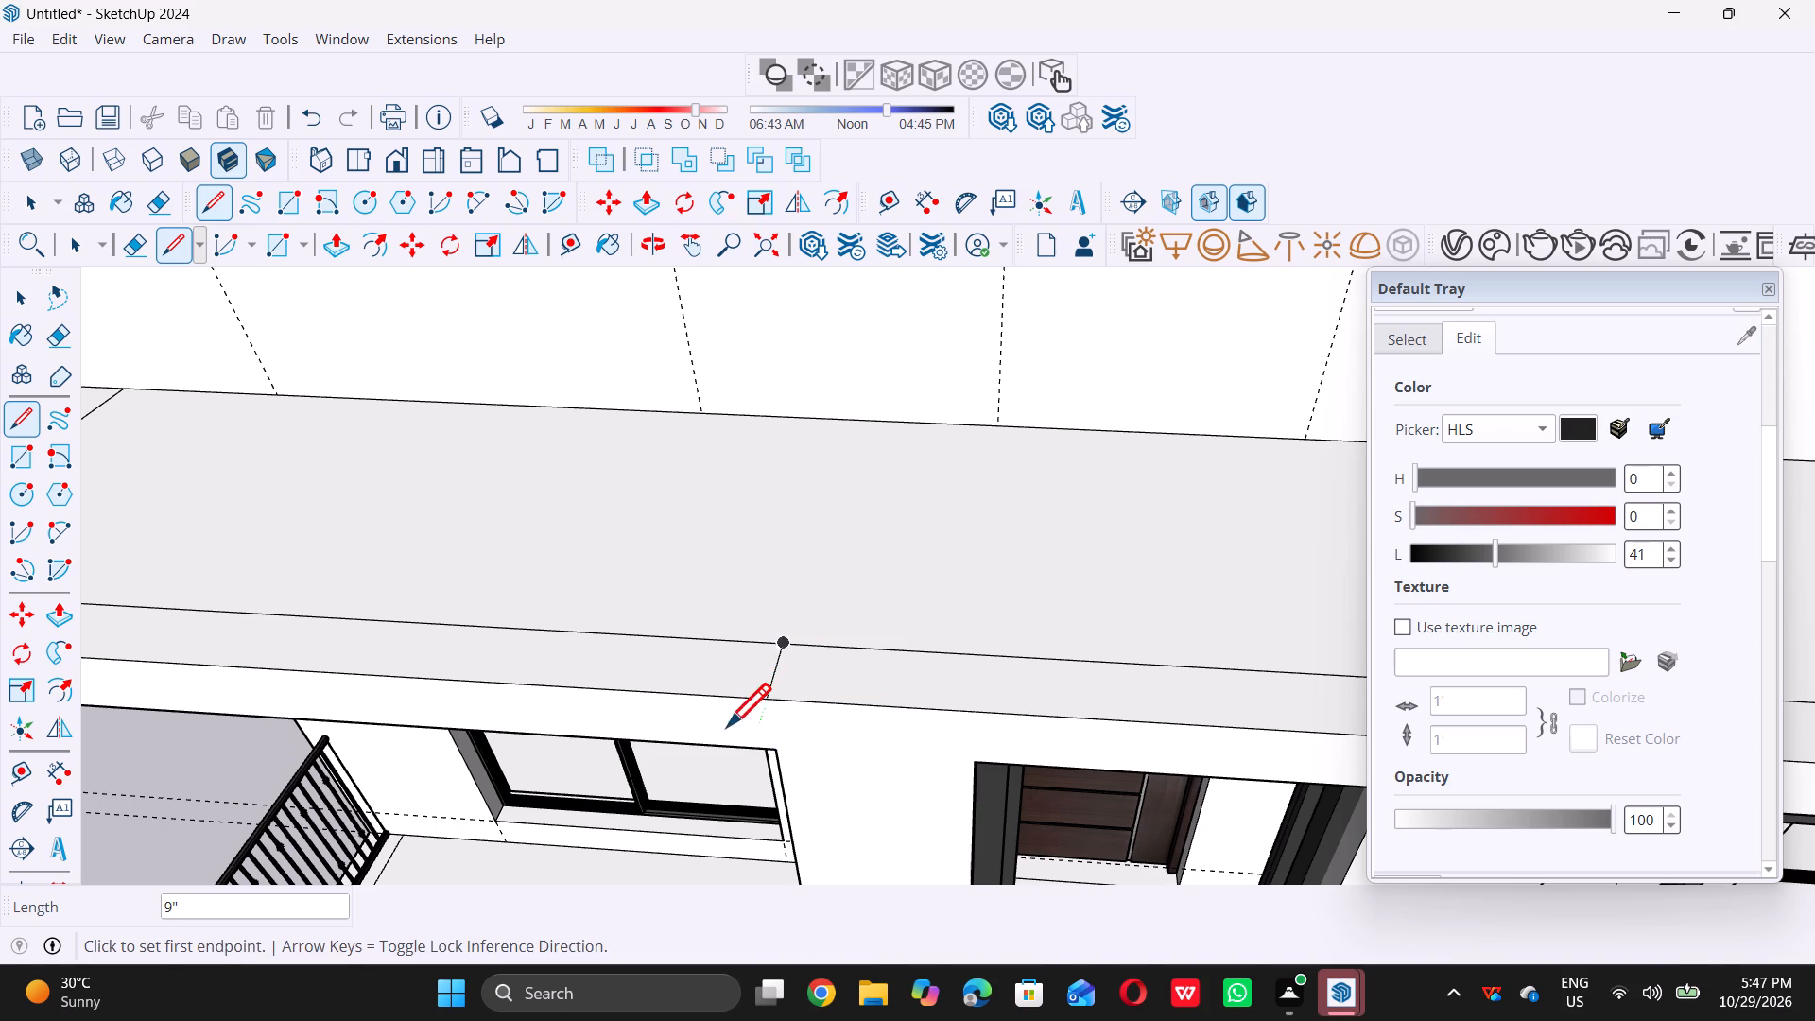
key("space")
Draw a matching line across the slab's front border strip, aligned with the right balcony recess's inner edge.
scroll(727, 726, "down", 14)
scroll(1014, 732, "down", 4)
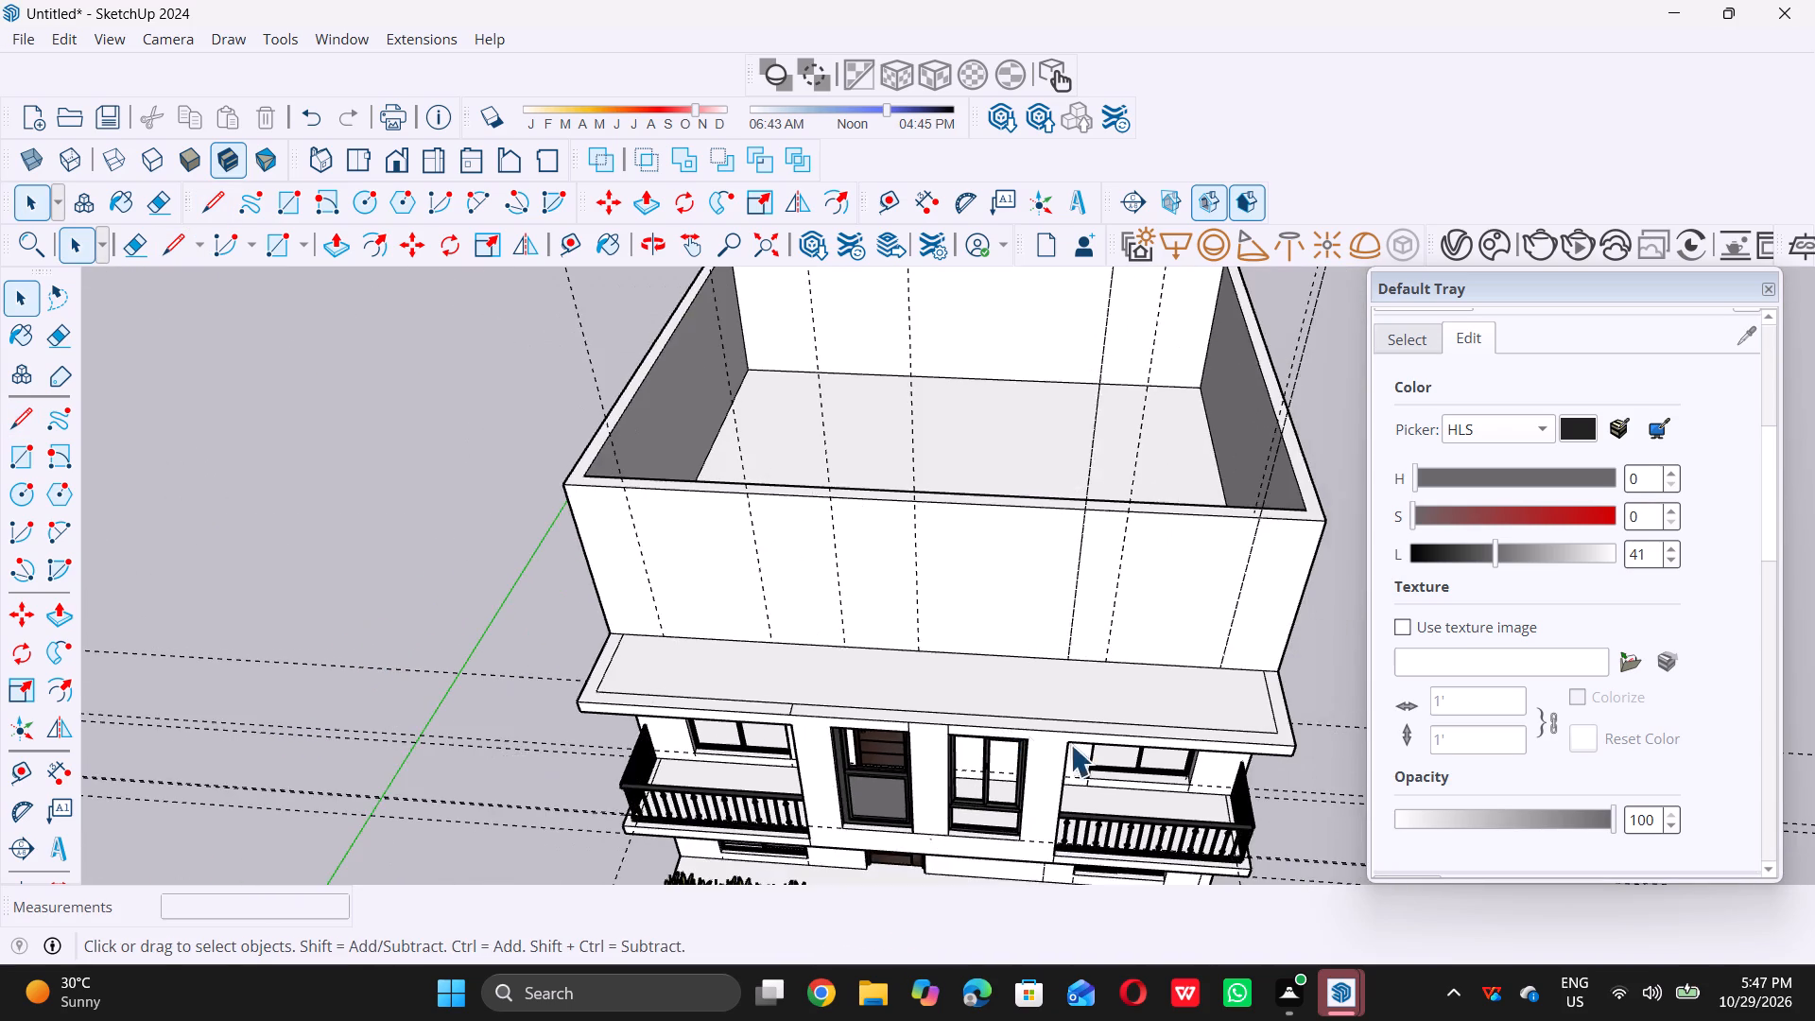
scroll(1079, 744, "up", 13)
key("l")
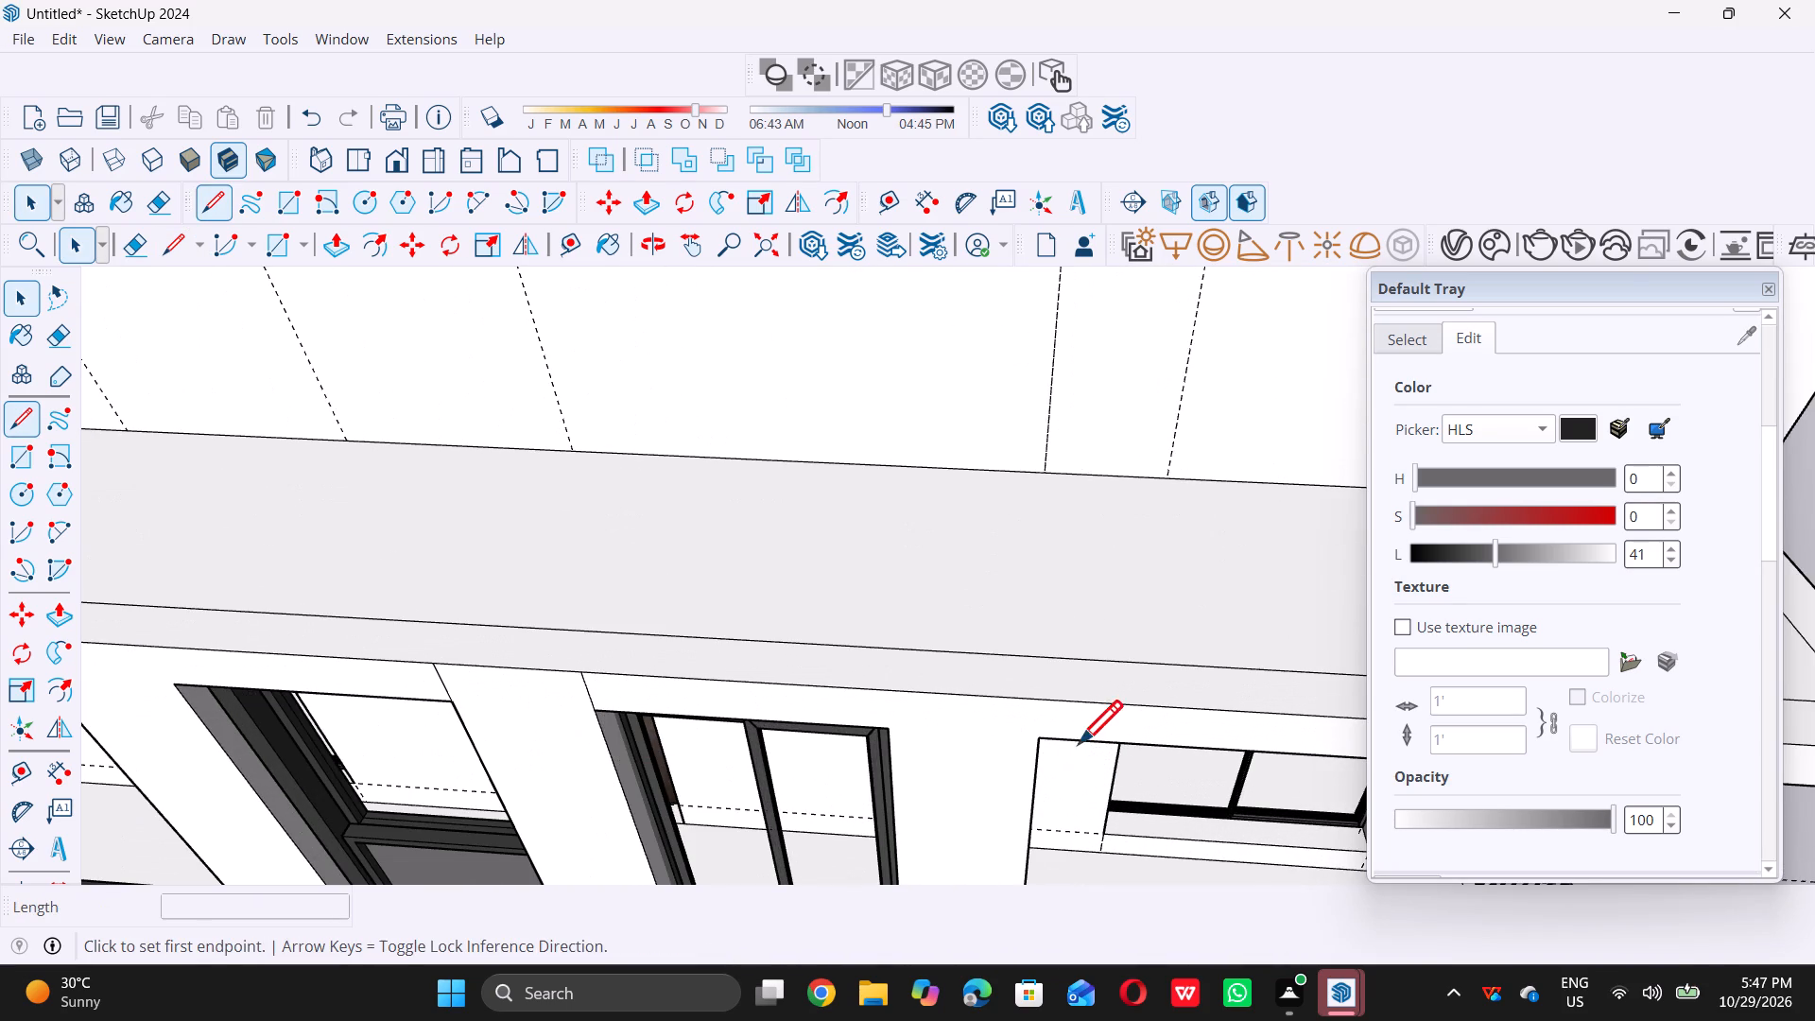
scroll(1037, 731, "up", 5)
scroll(1030, 731, "down", 20)
scroll(1030, 731, "down", 1)
scroll(1024, 746, "up", 2)
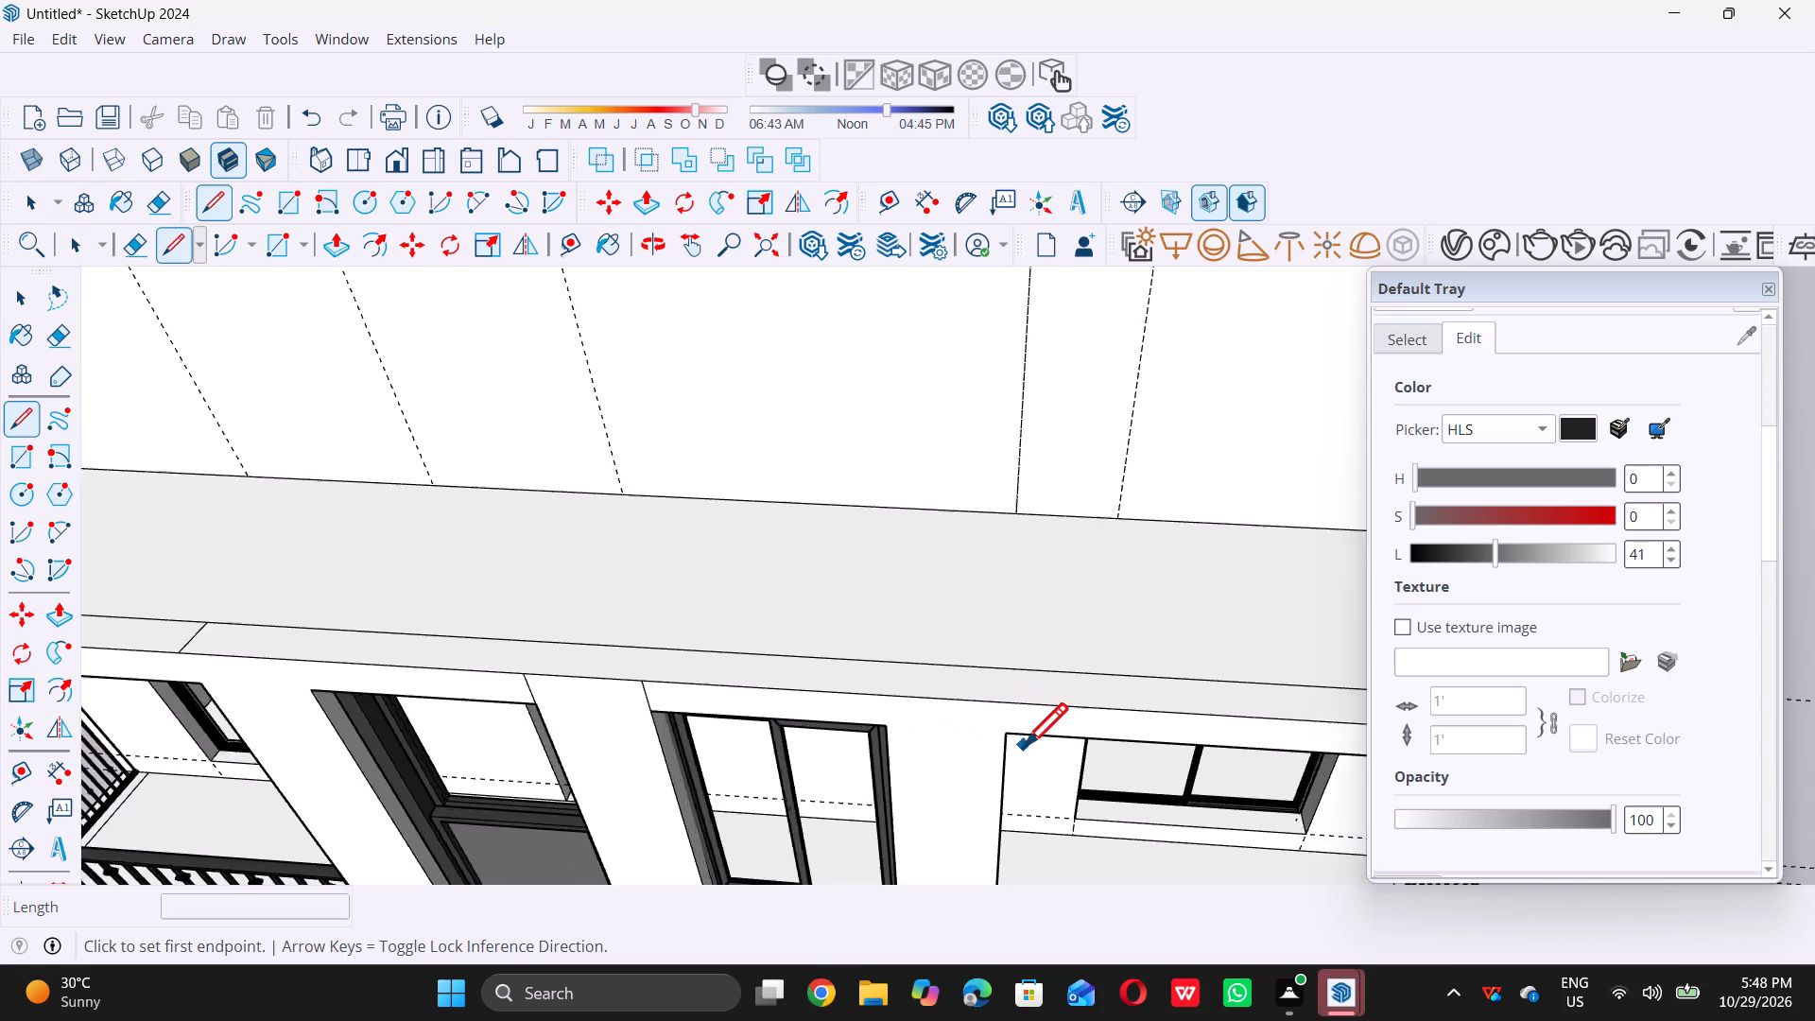
scroll(1024, 746, "up", 6)
scroll(959, 701, "down", 2)
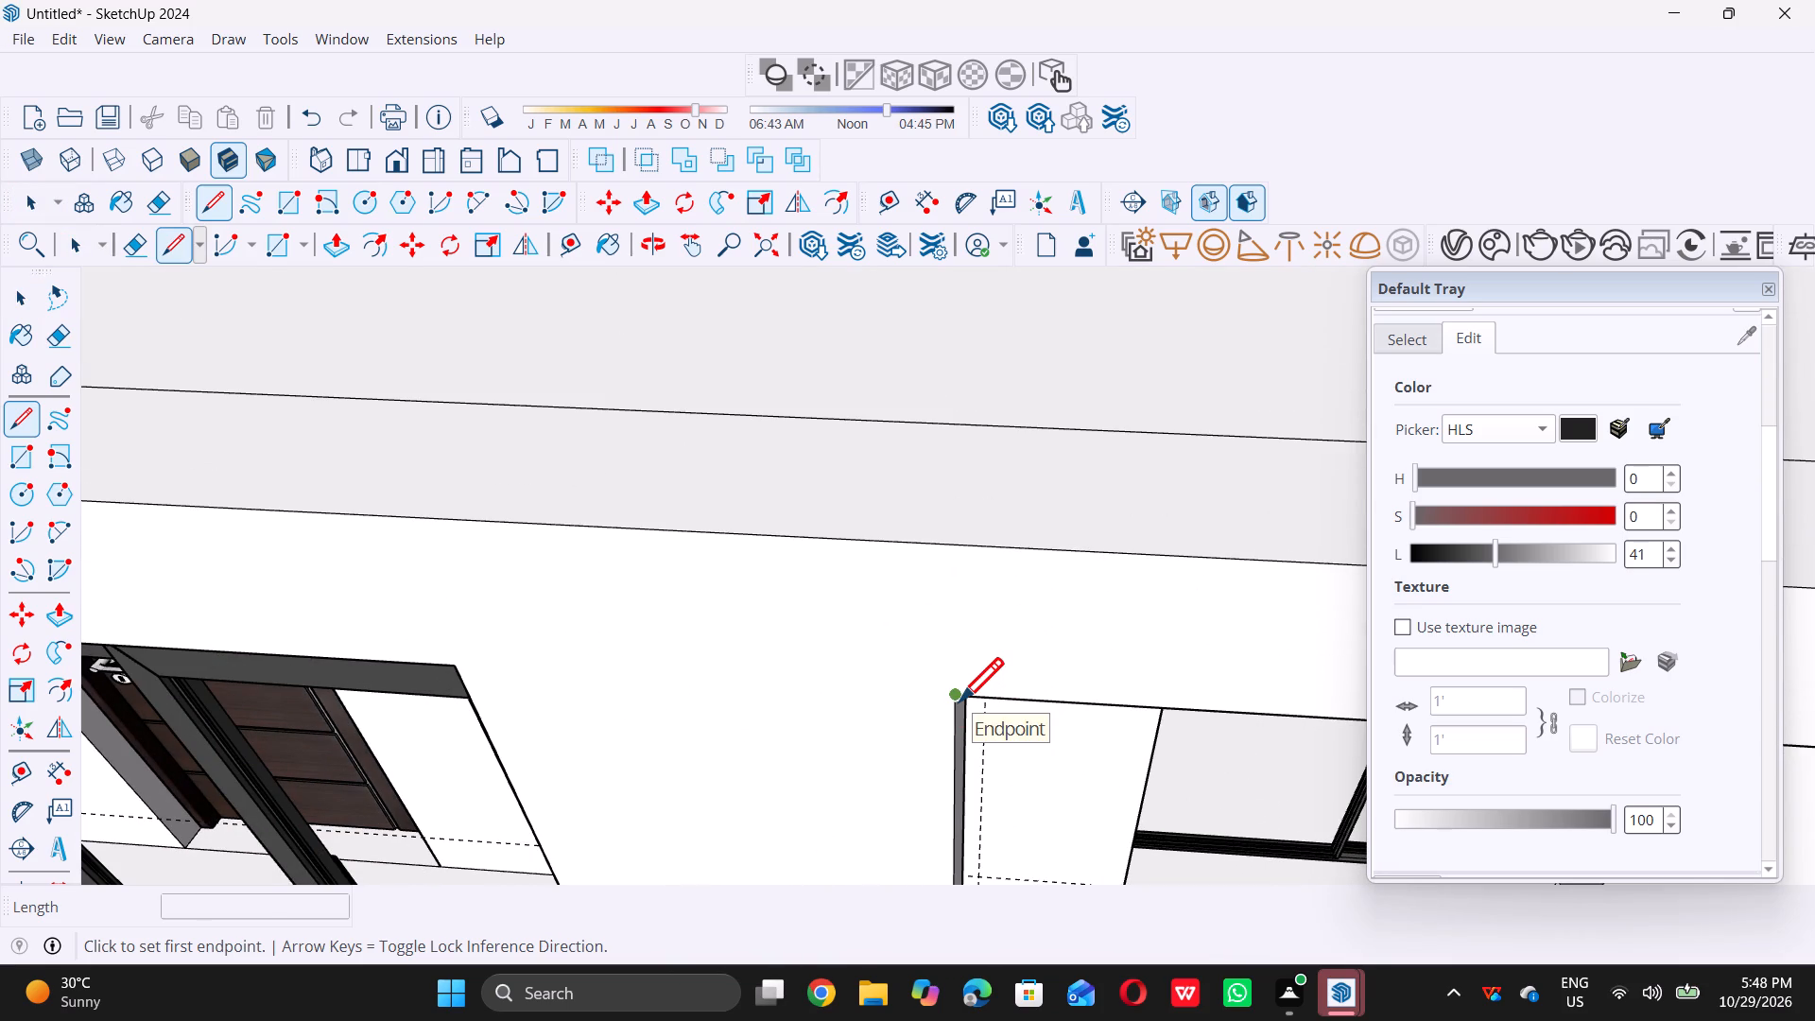
scroll(959, 701, "down", 5)
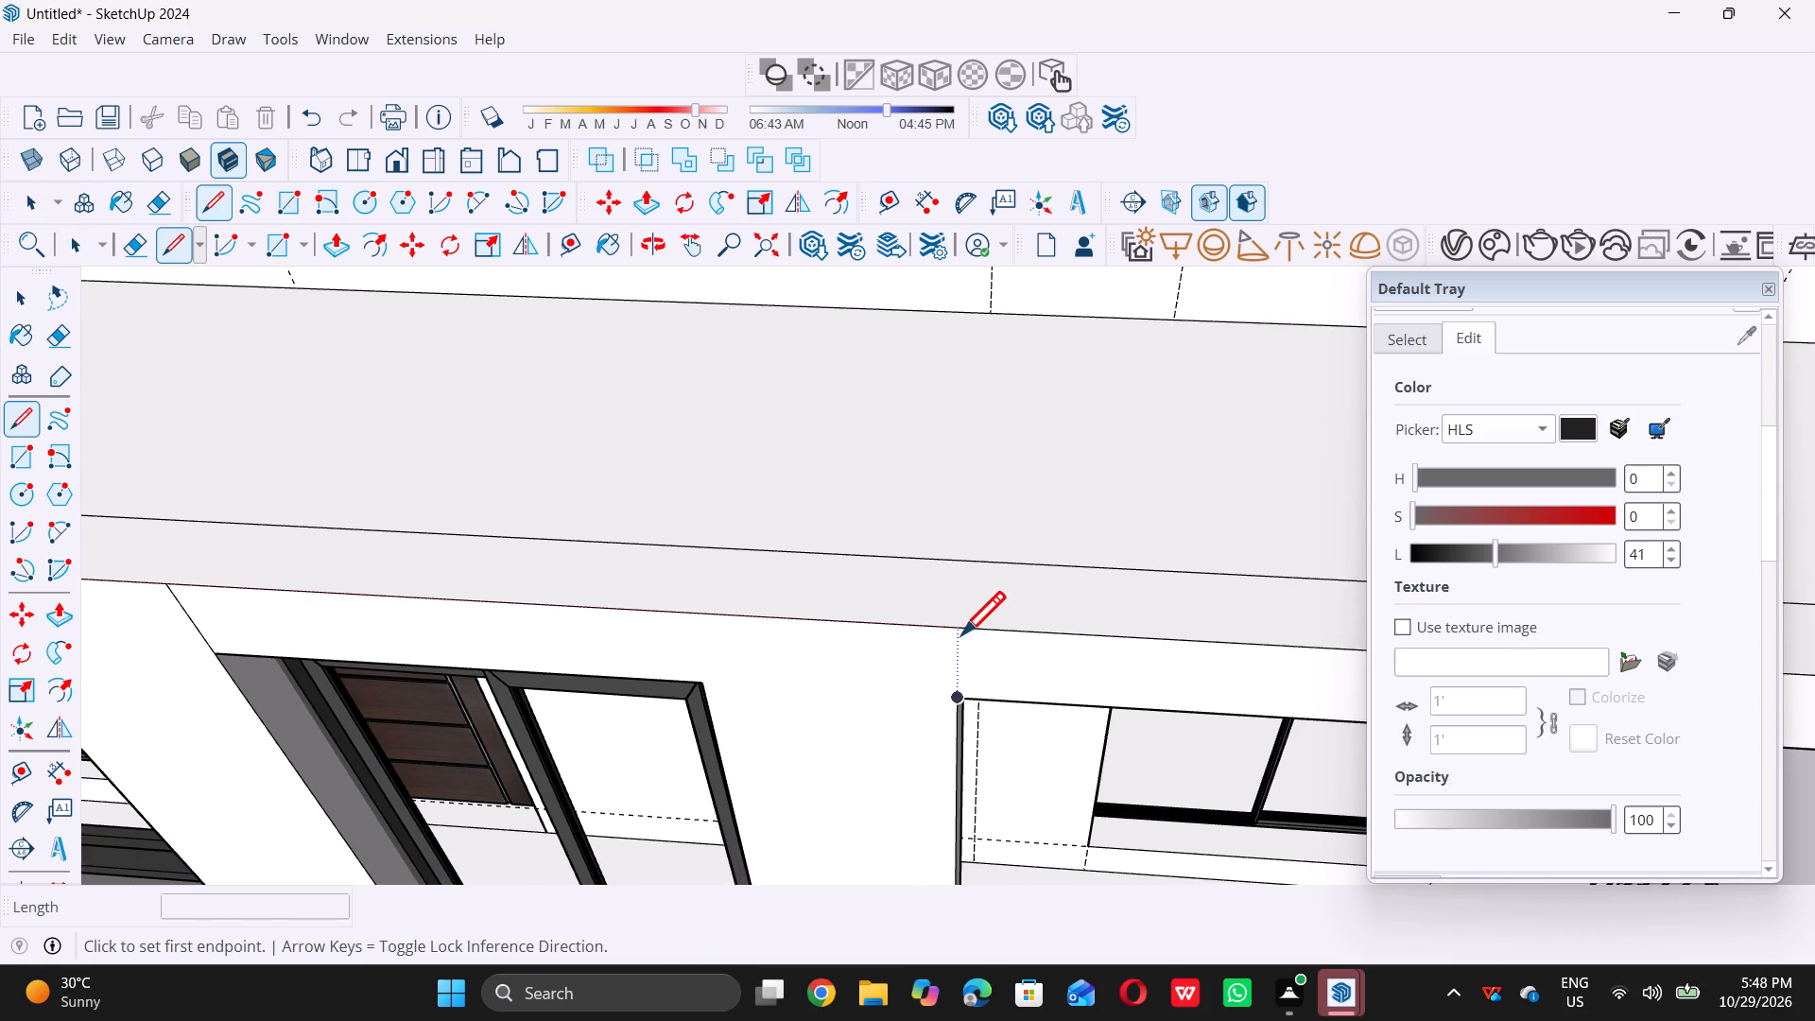
left_click(959, 624)
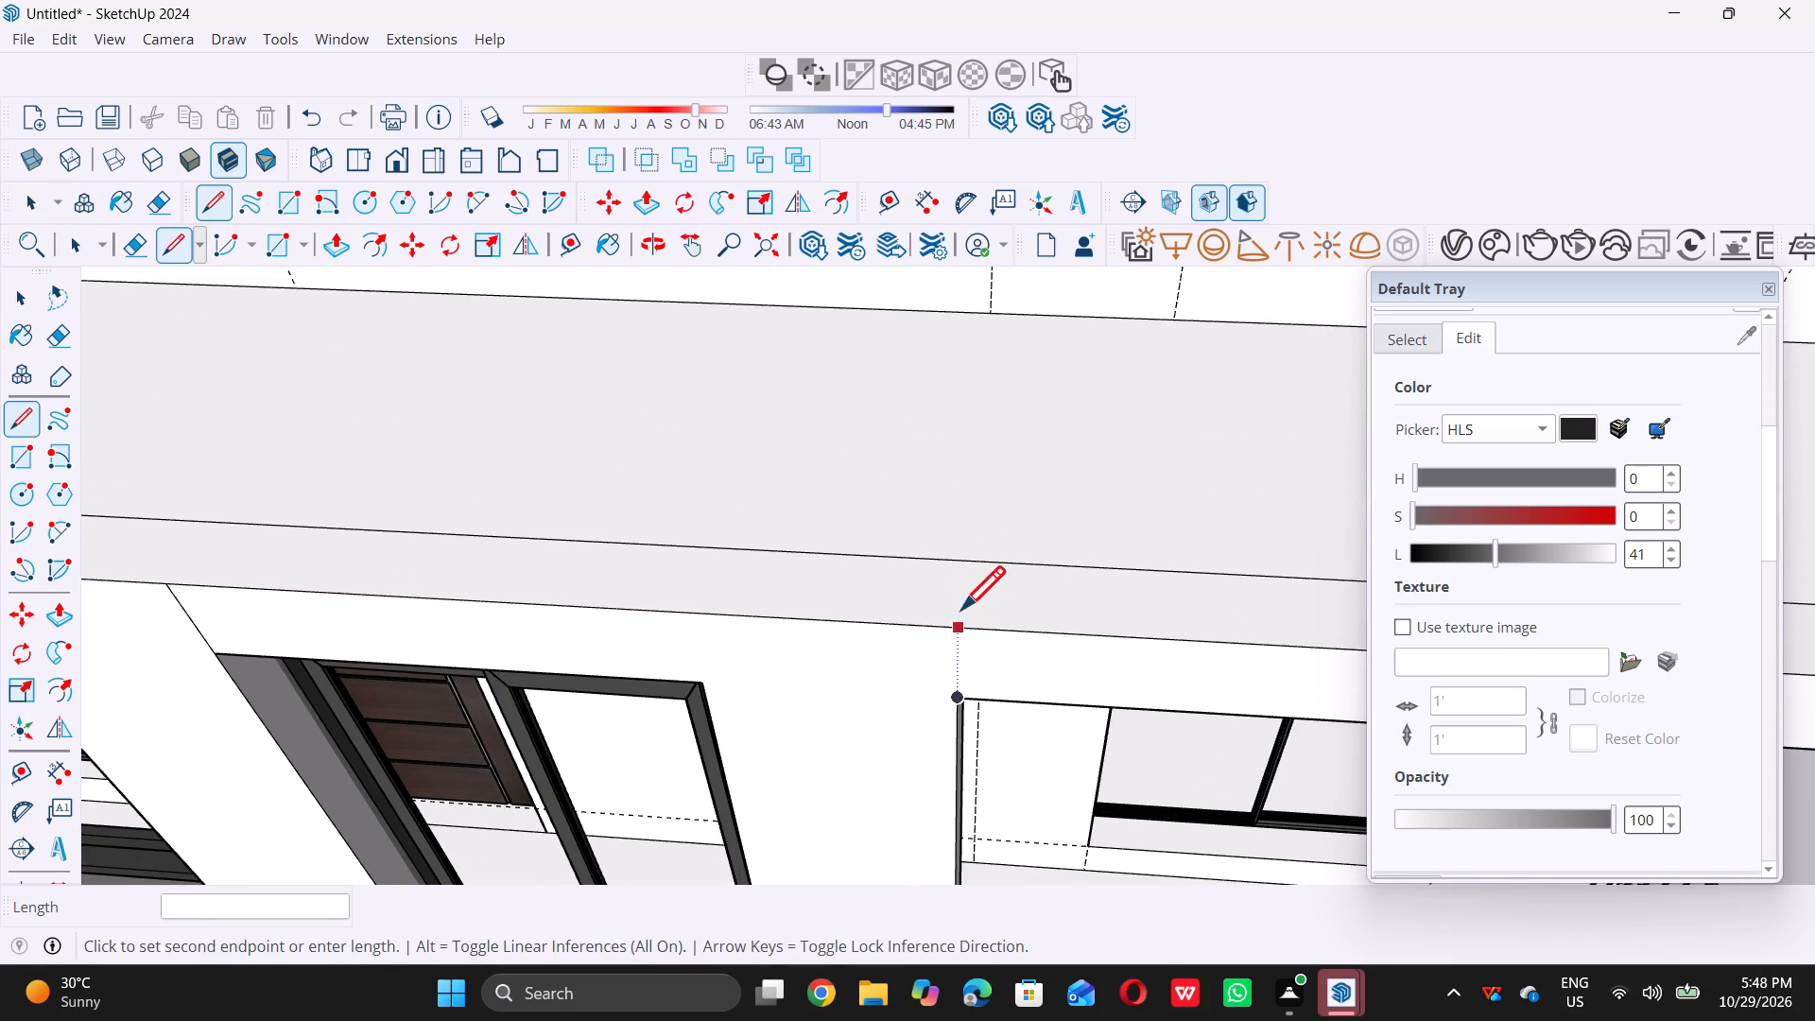
left_click(963, 561)
key("space")
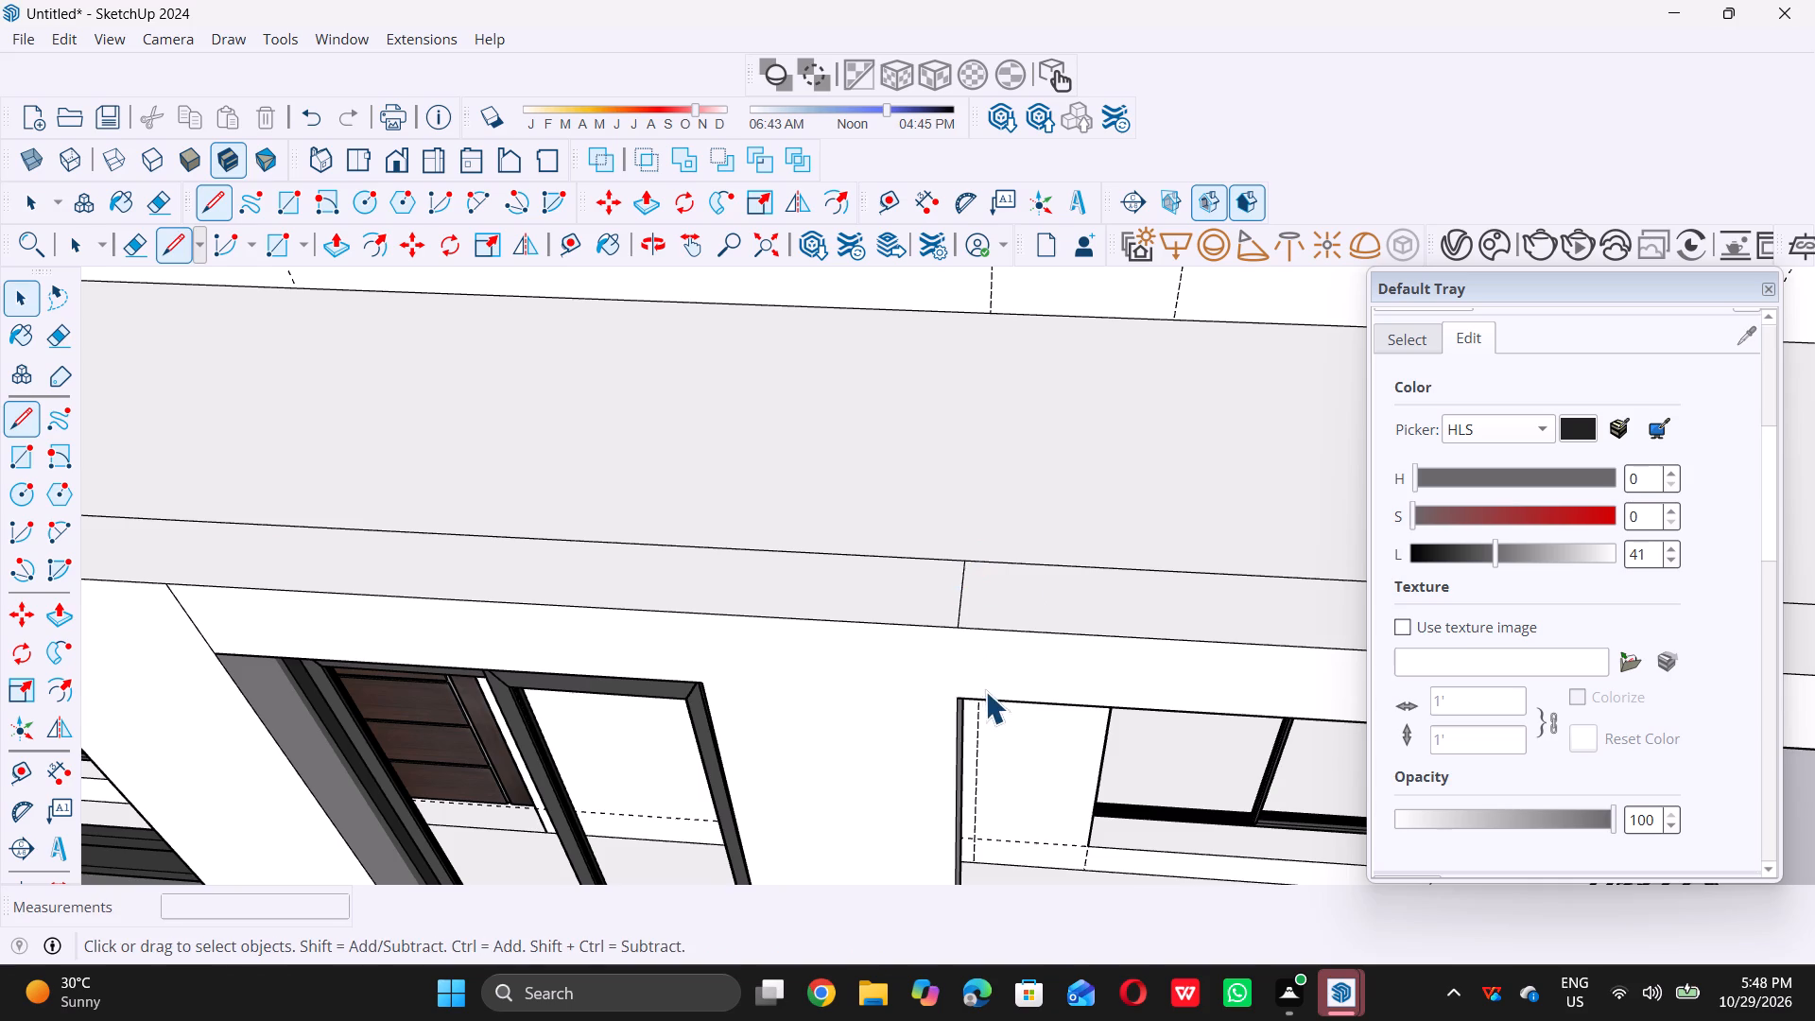
Examine the whole house from the front and side with the front strip of the slab divided.
scroll(986, 701, "down", 20)
scroll(986, 701, "down", 8)
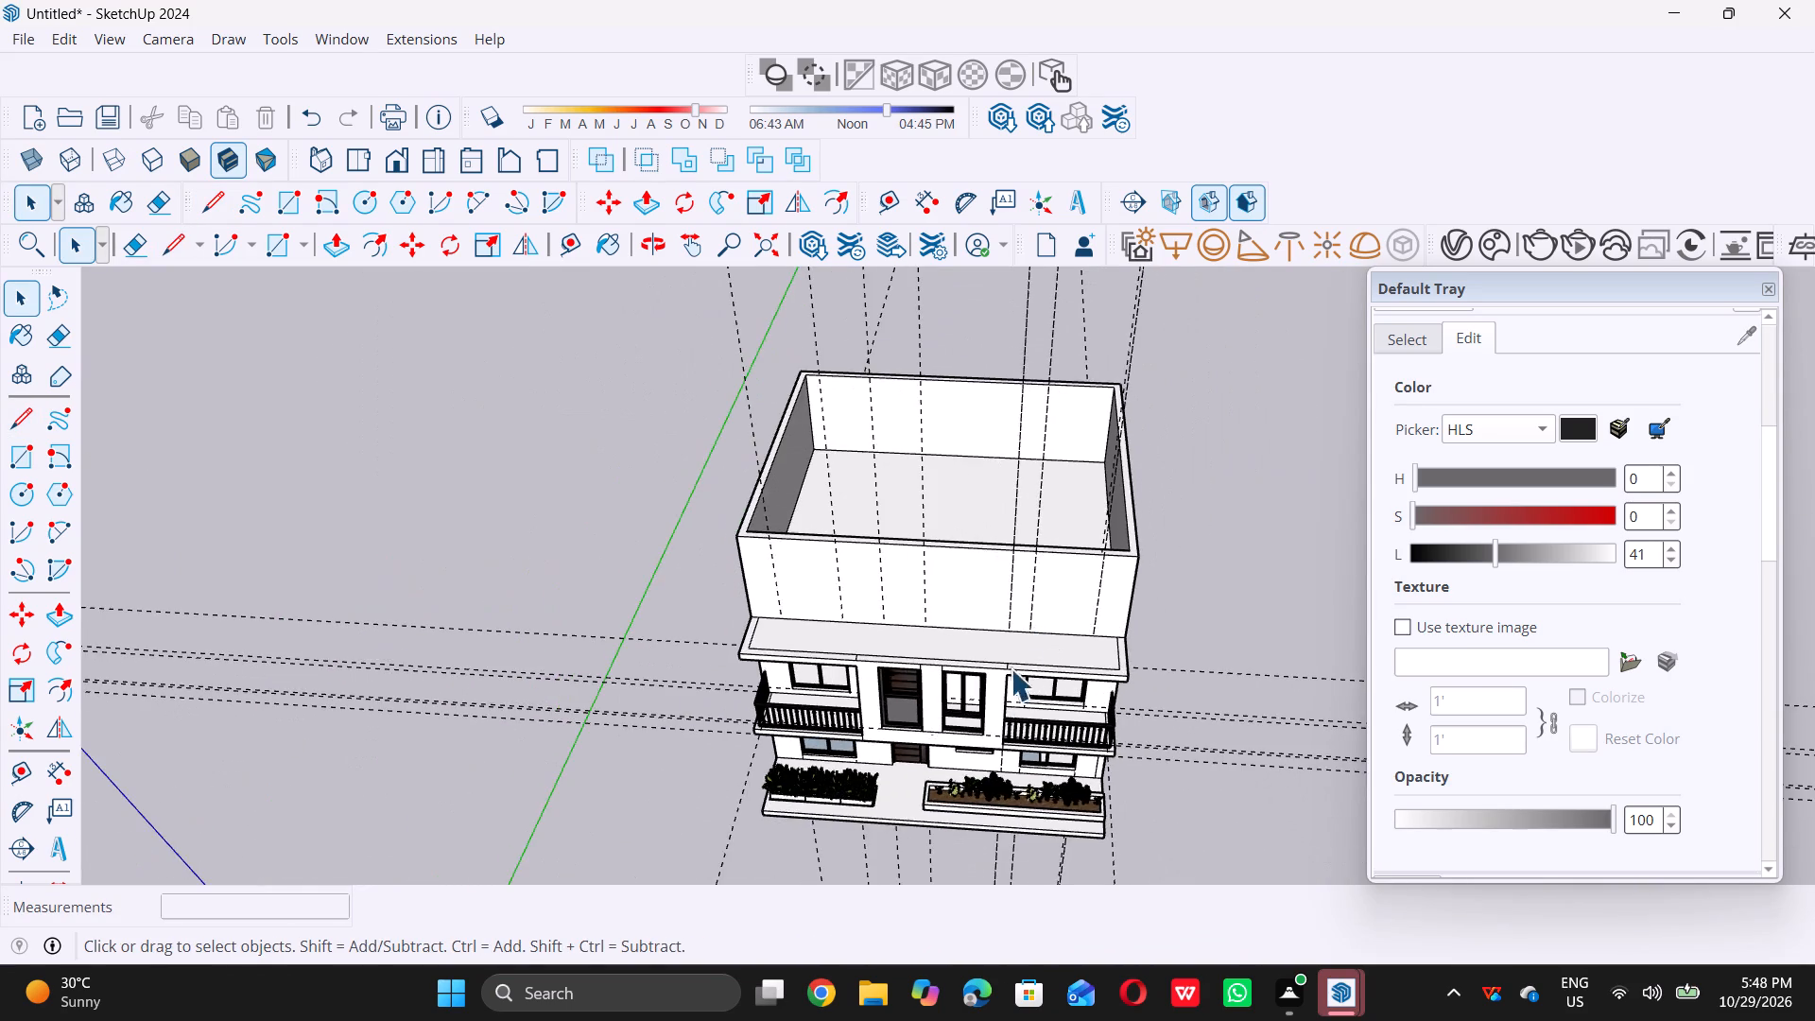
scroll(1011, 668, "down", 3)
middle_click_drag(793, 797, 1017, 745)
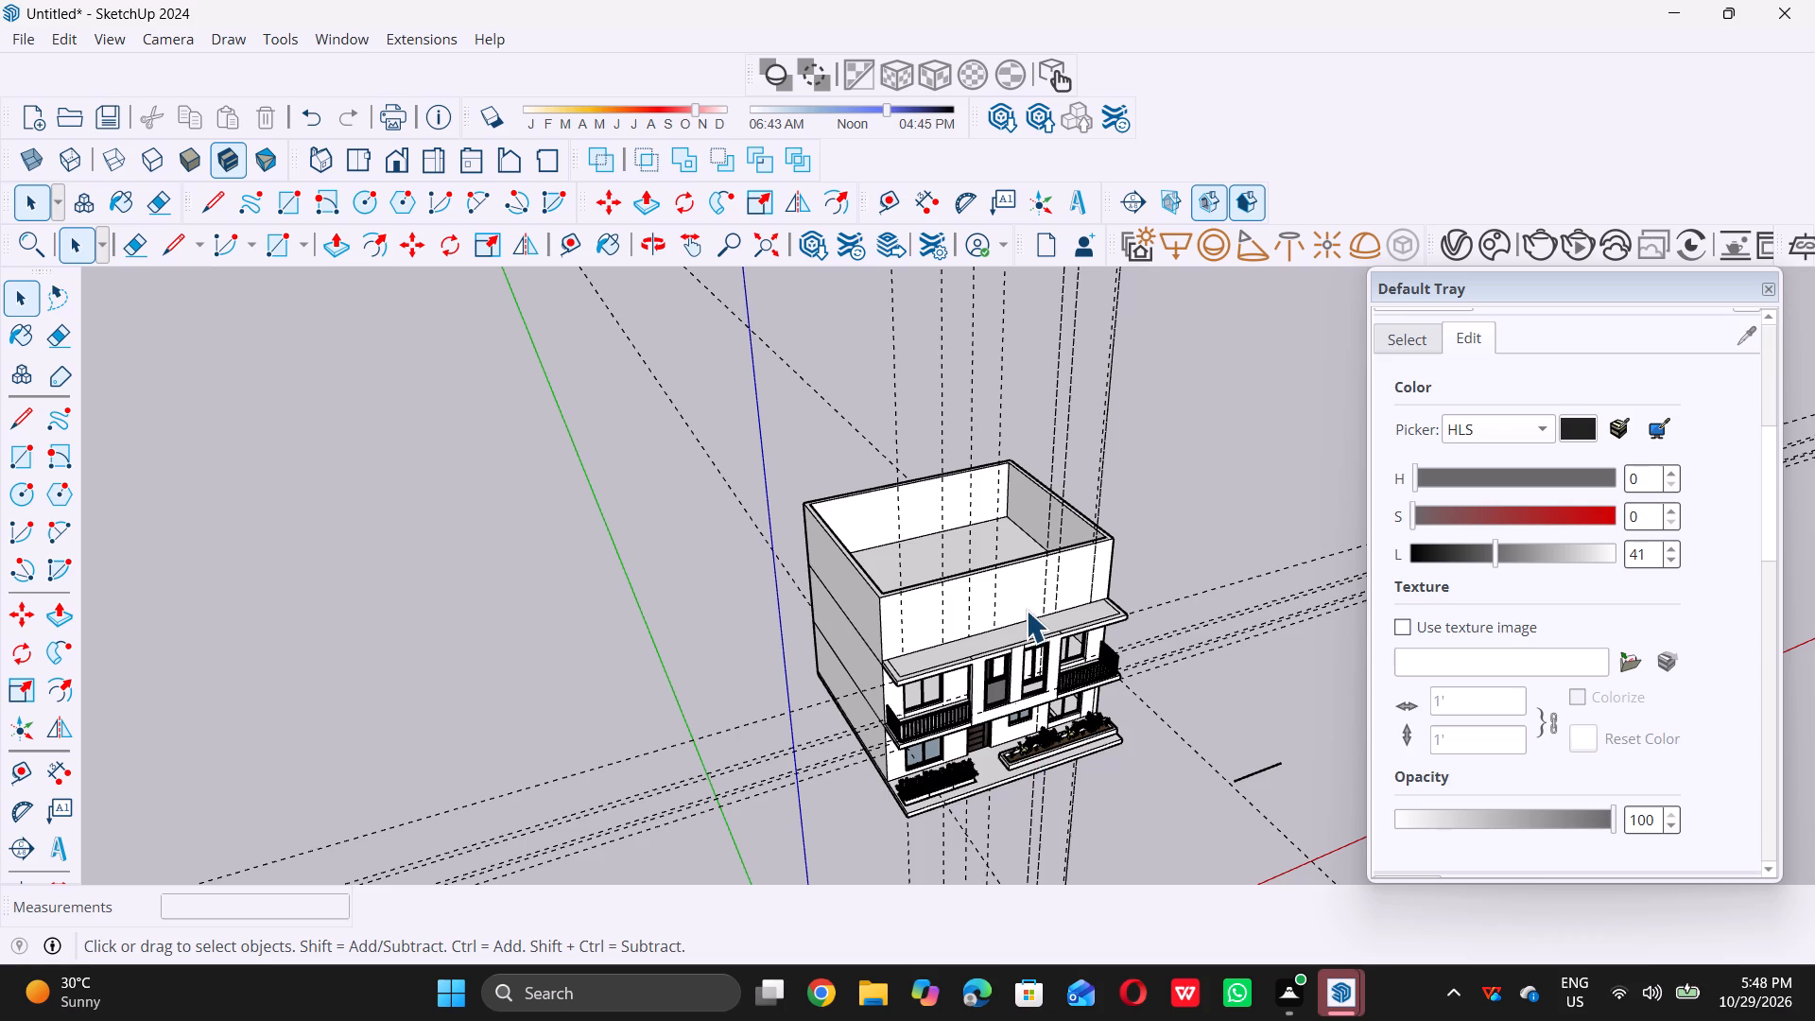
scroll(1023, 630, "up", 6)
scroll(854, 629, "down", 7)
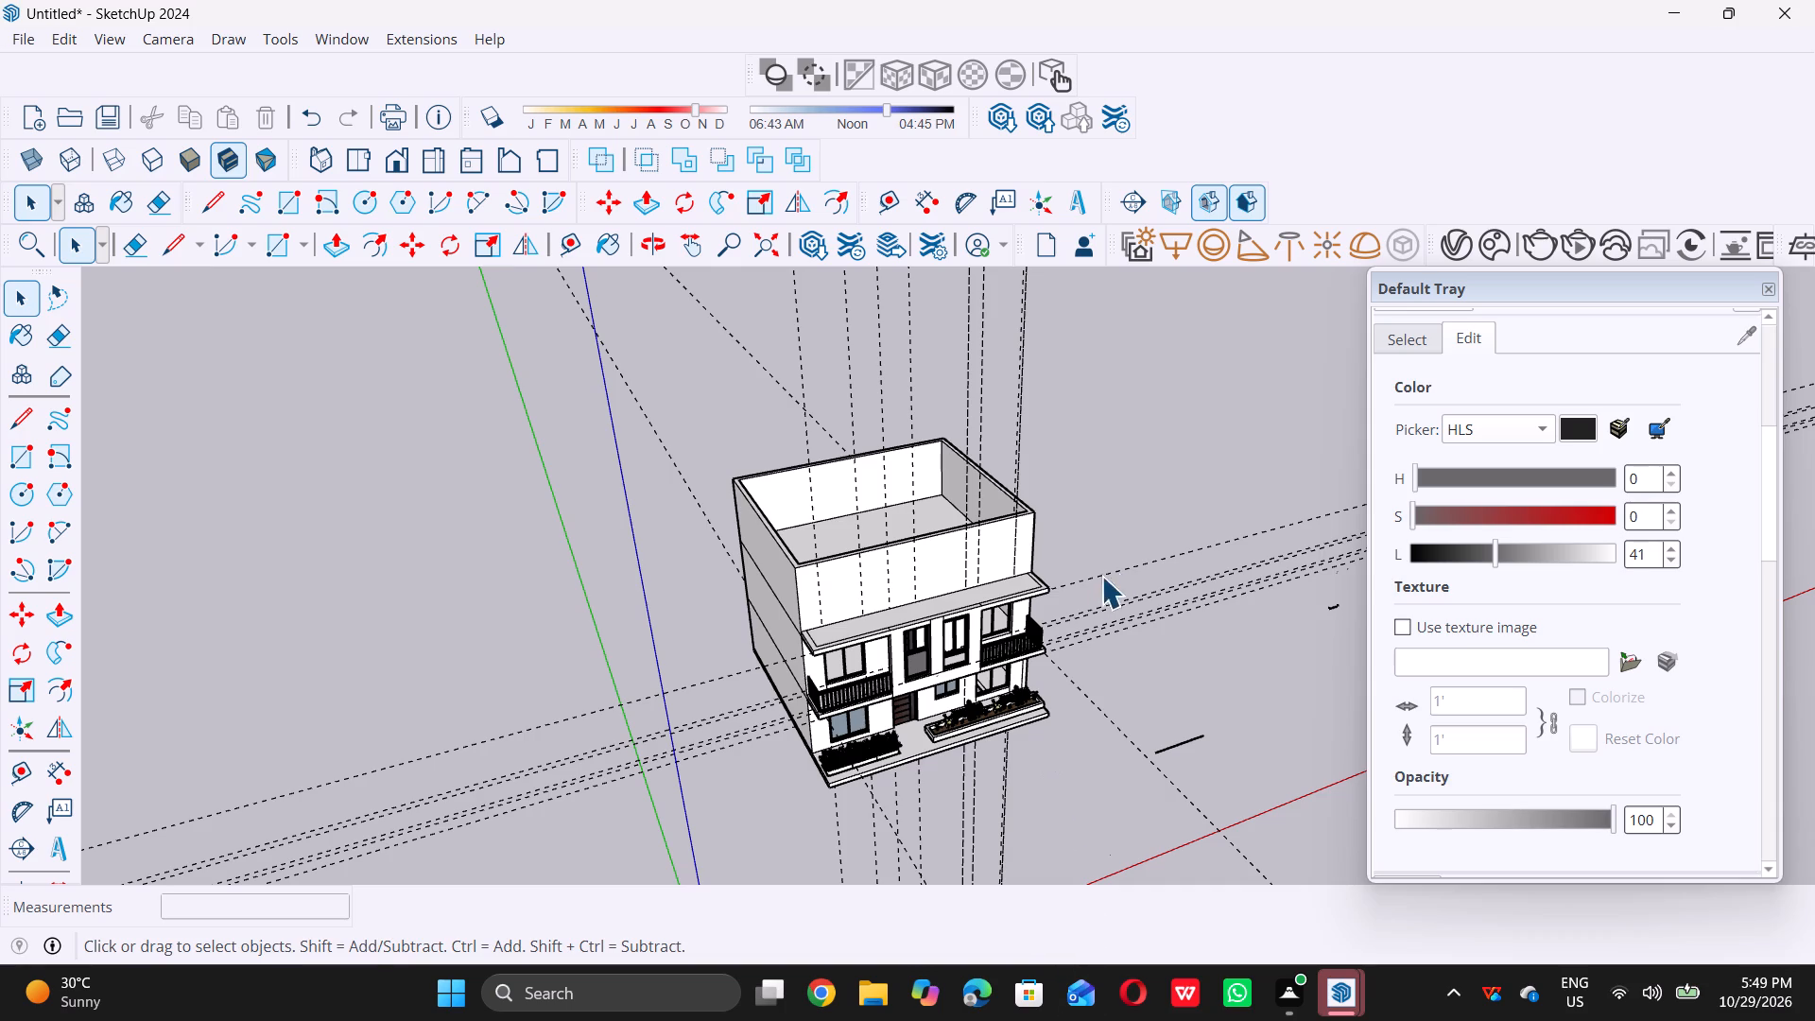
scroll(1111, 566, "down", 1)
middle_click_drag(1111, 564, 909, 494)
Push/Pull the middle segment of the slab's front border strip up 10' to the top edge of the upper storey wall.
scroll(840, 596, "up", 5)
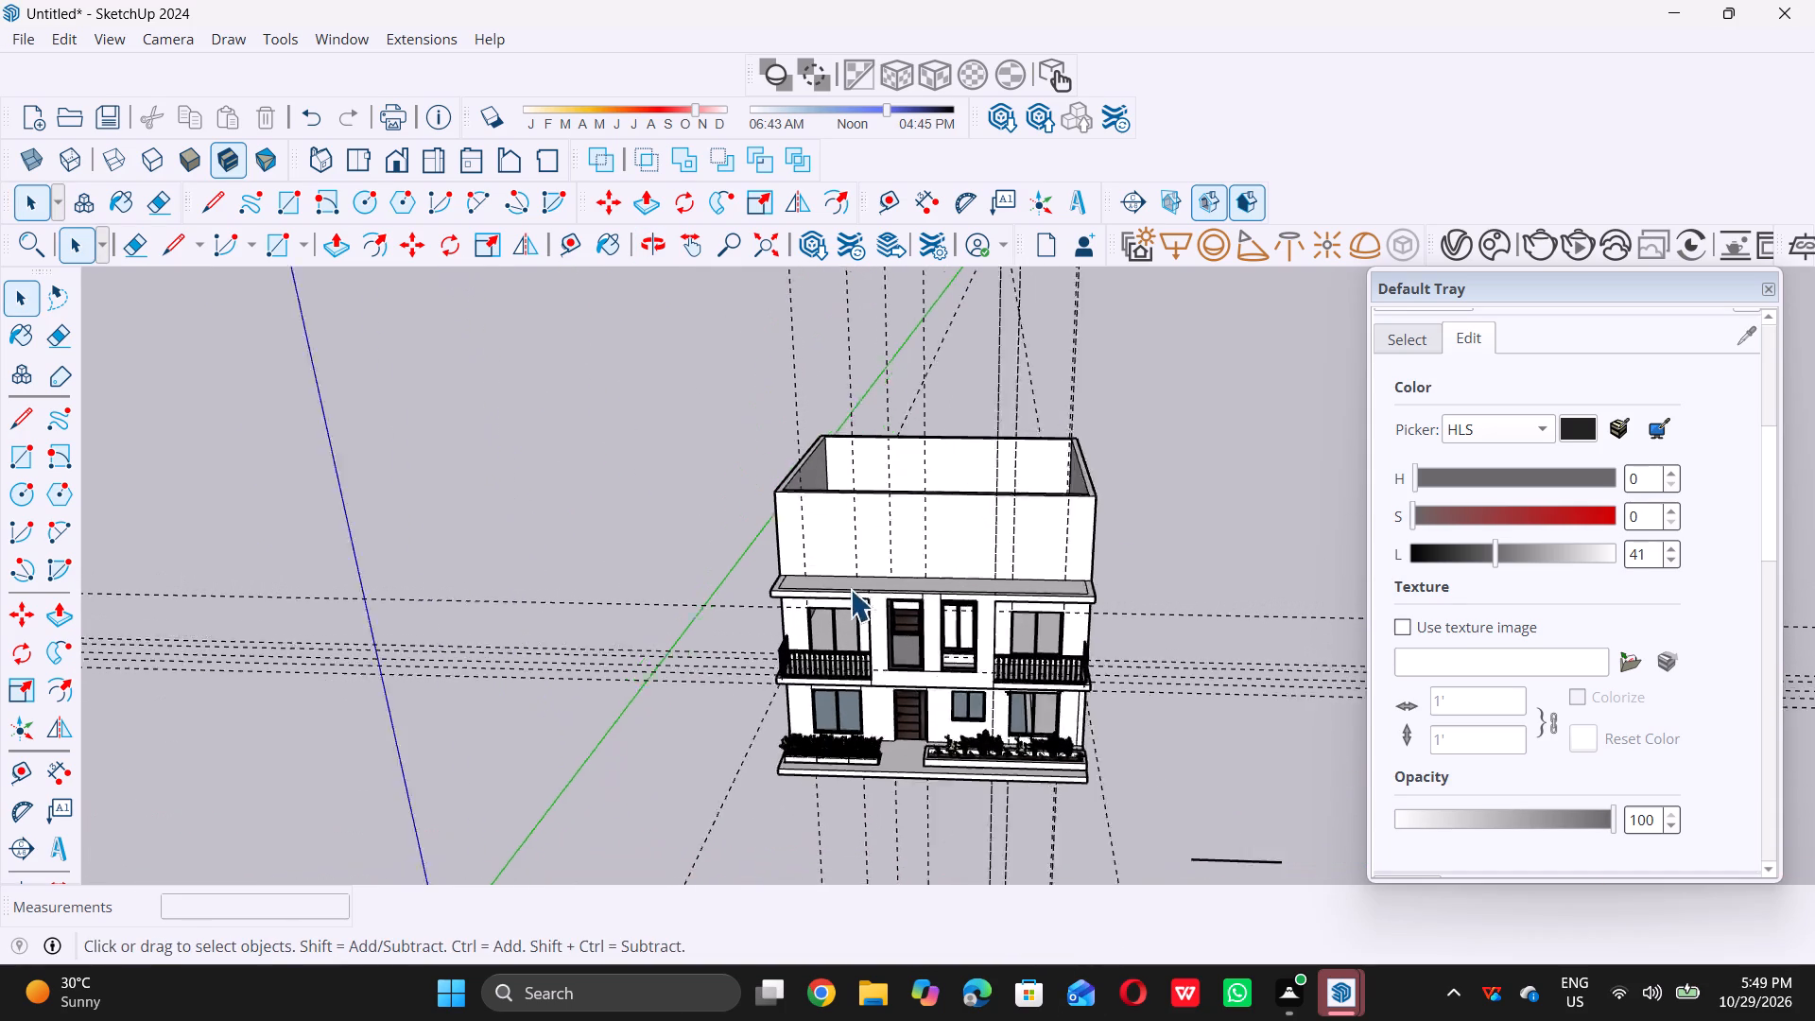
middle_click_drag(865, 550, 811, 614)
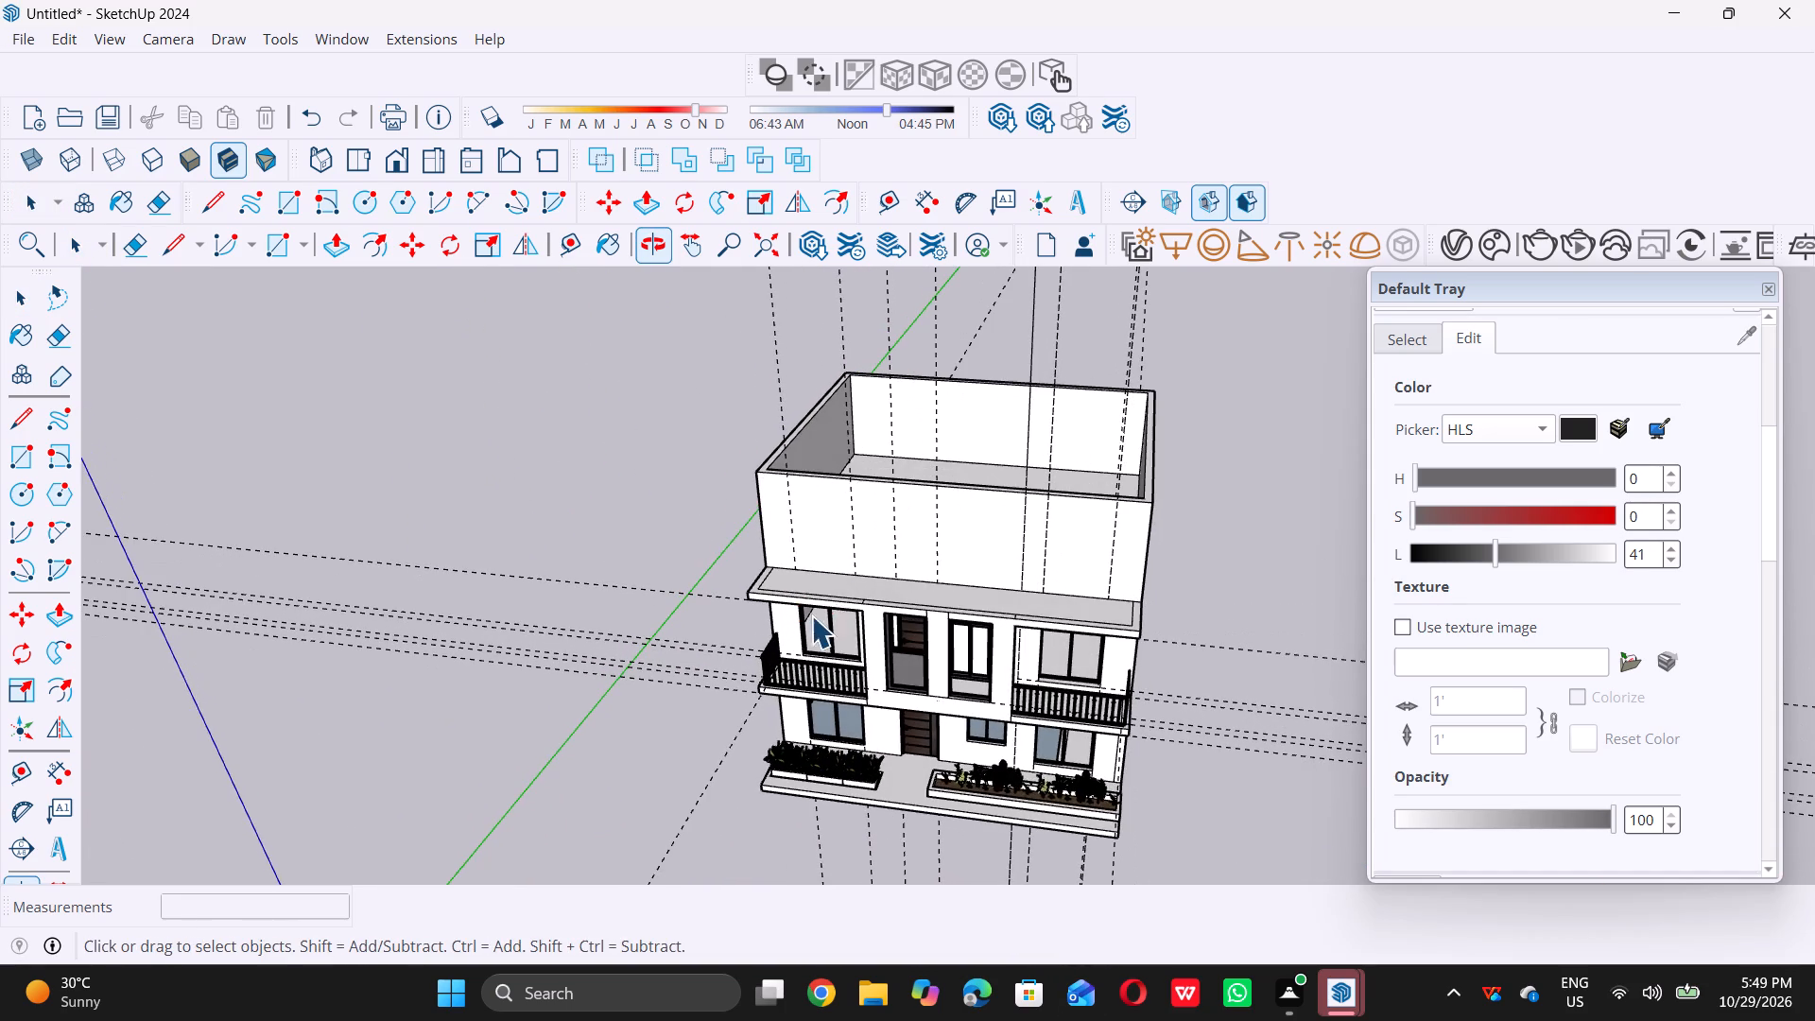
scroll(940, 563, "up", 9)
middle_click_drag(885, 588, 835, 665)
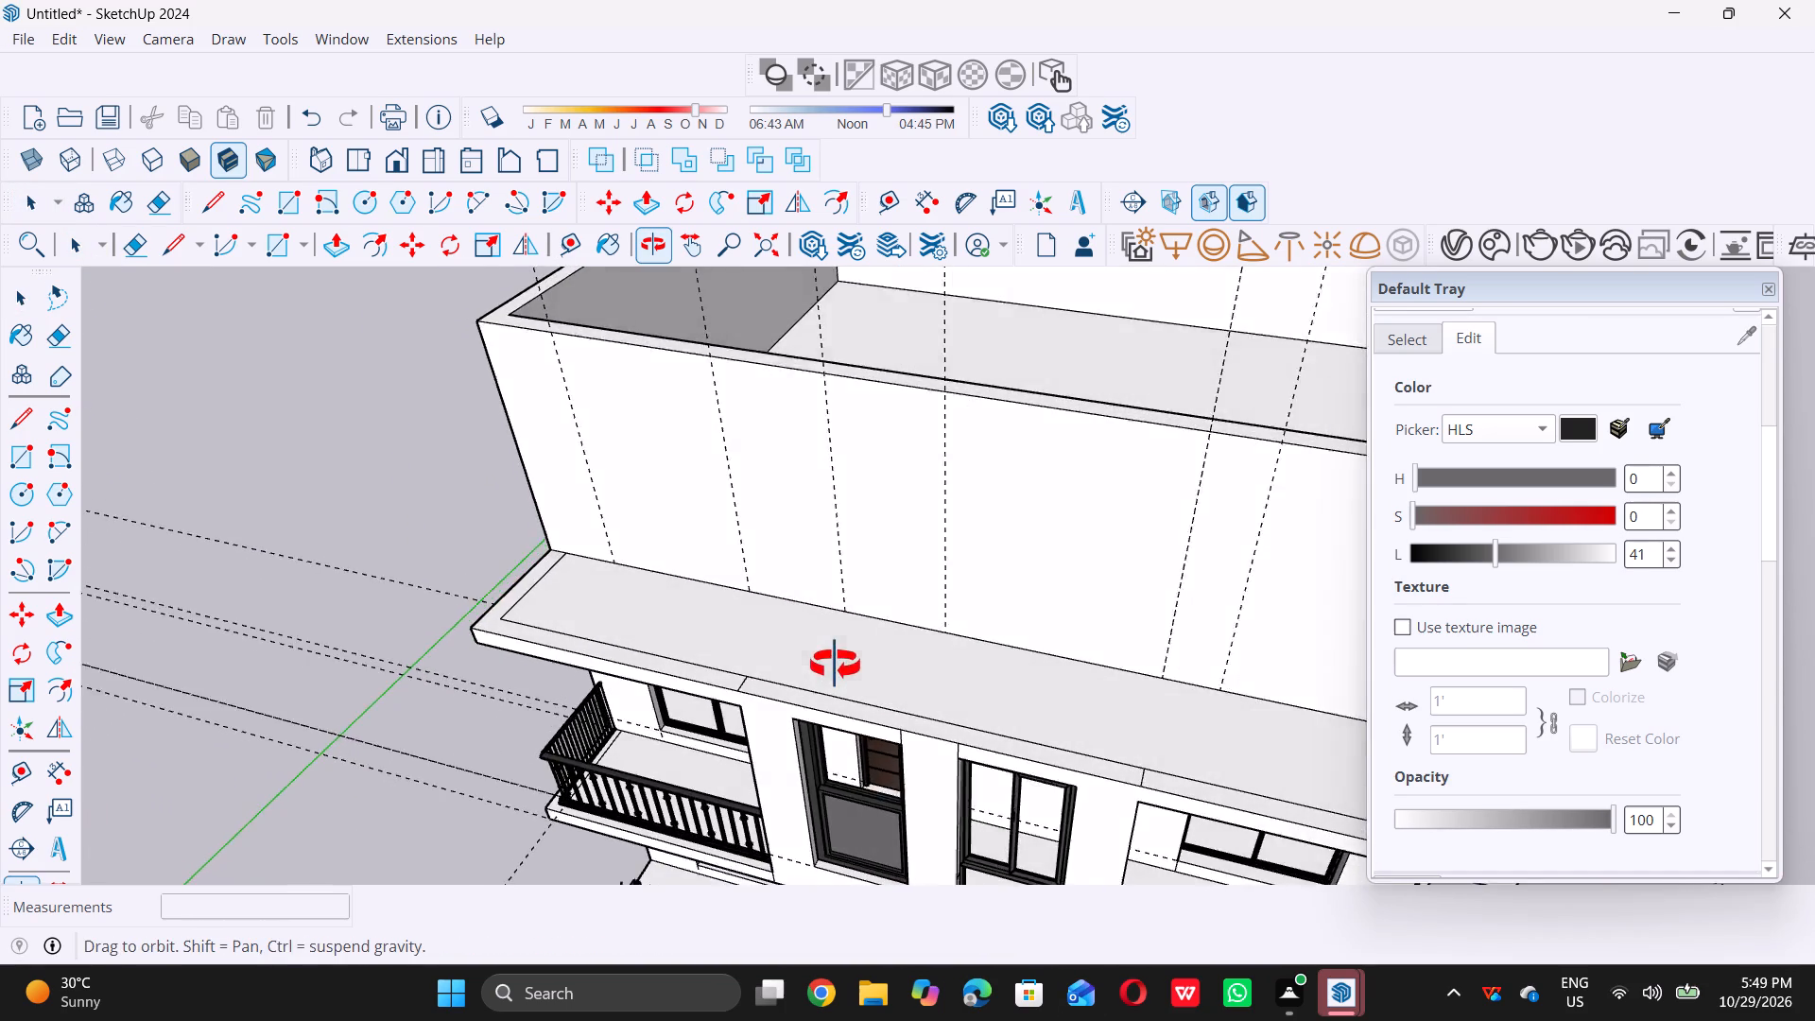
middle_click_drag(835, 665, 823, 676)
scroll(812, 706, "up", 8)
left_click(821, 708)
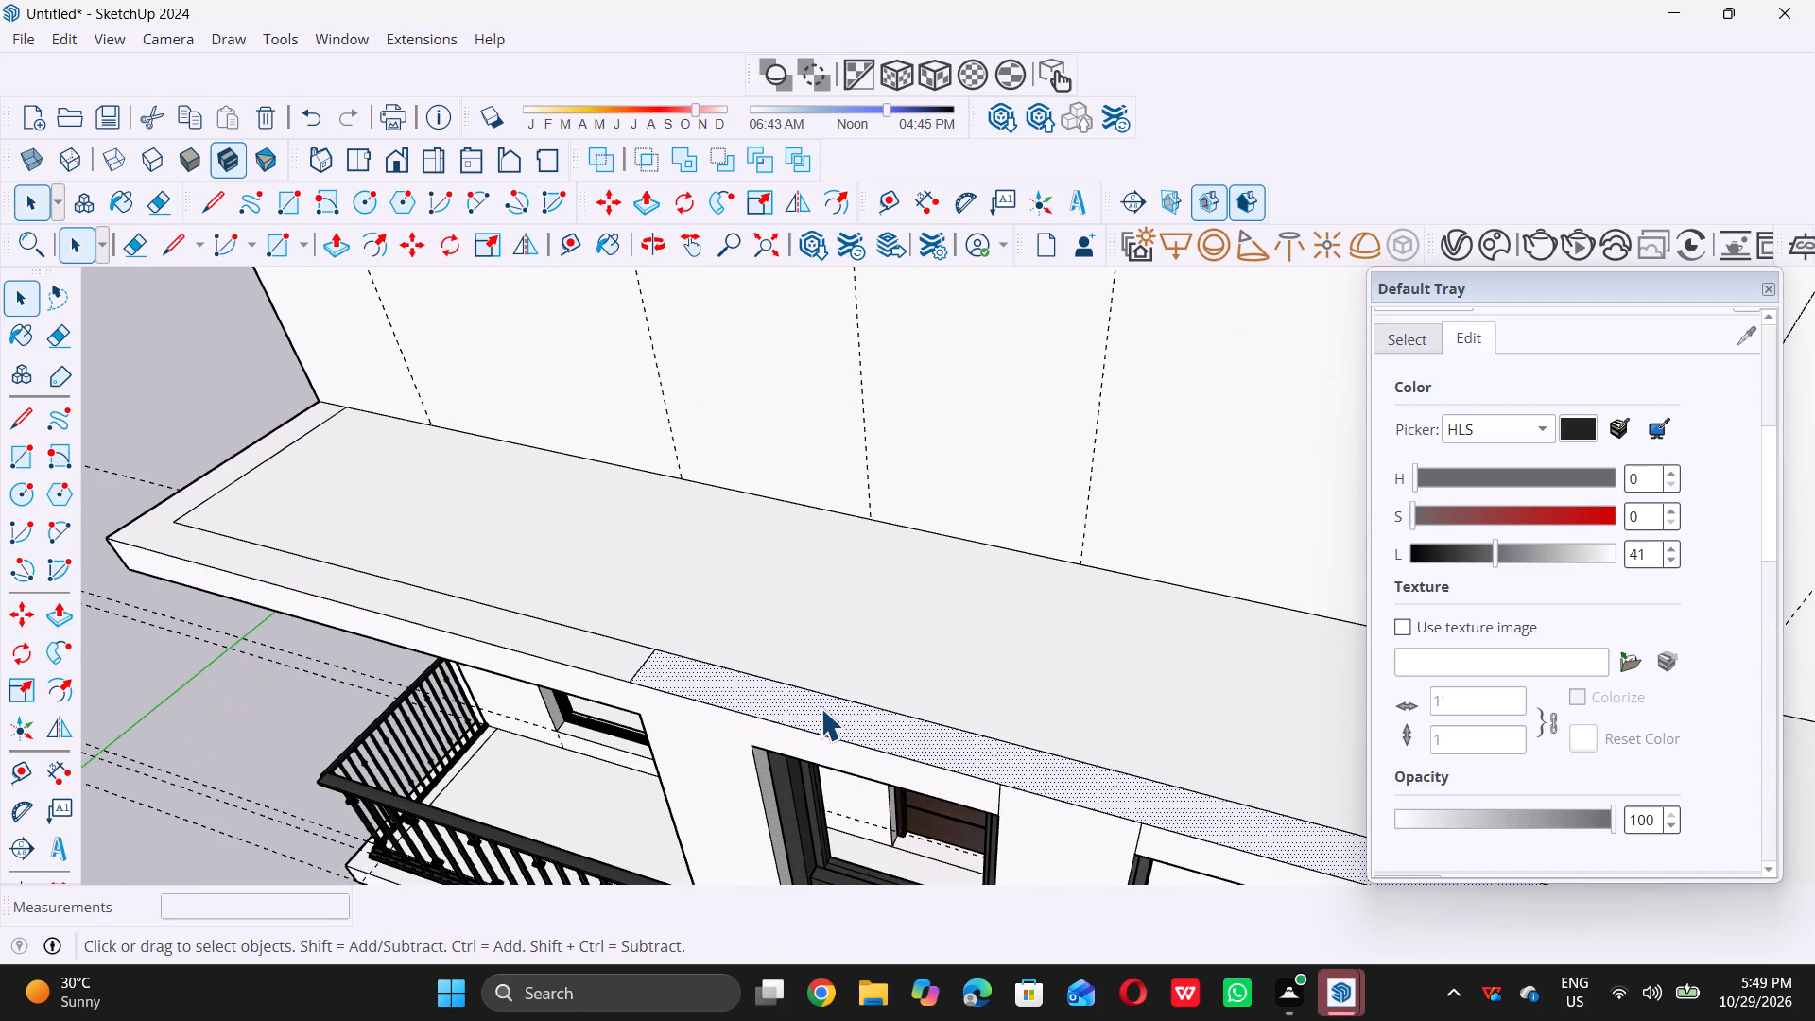
key("p")
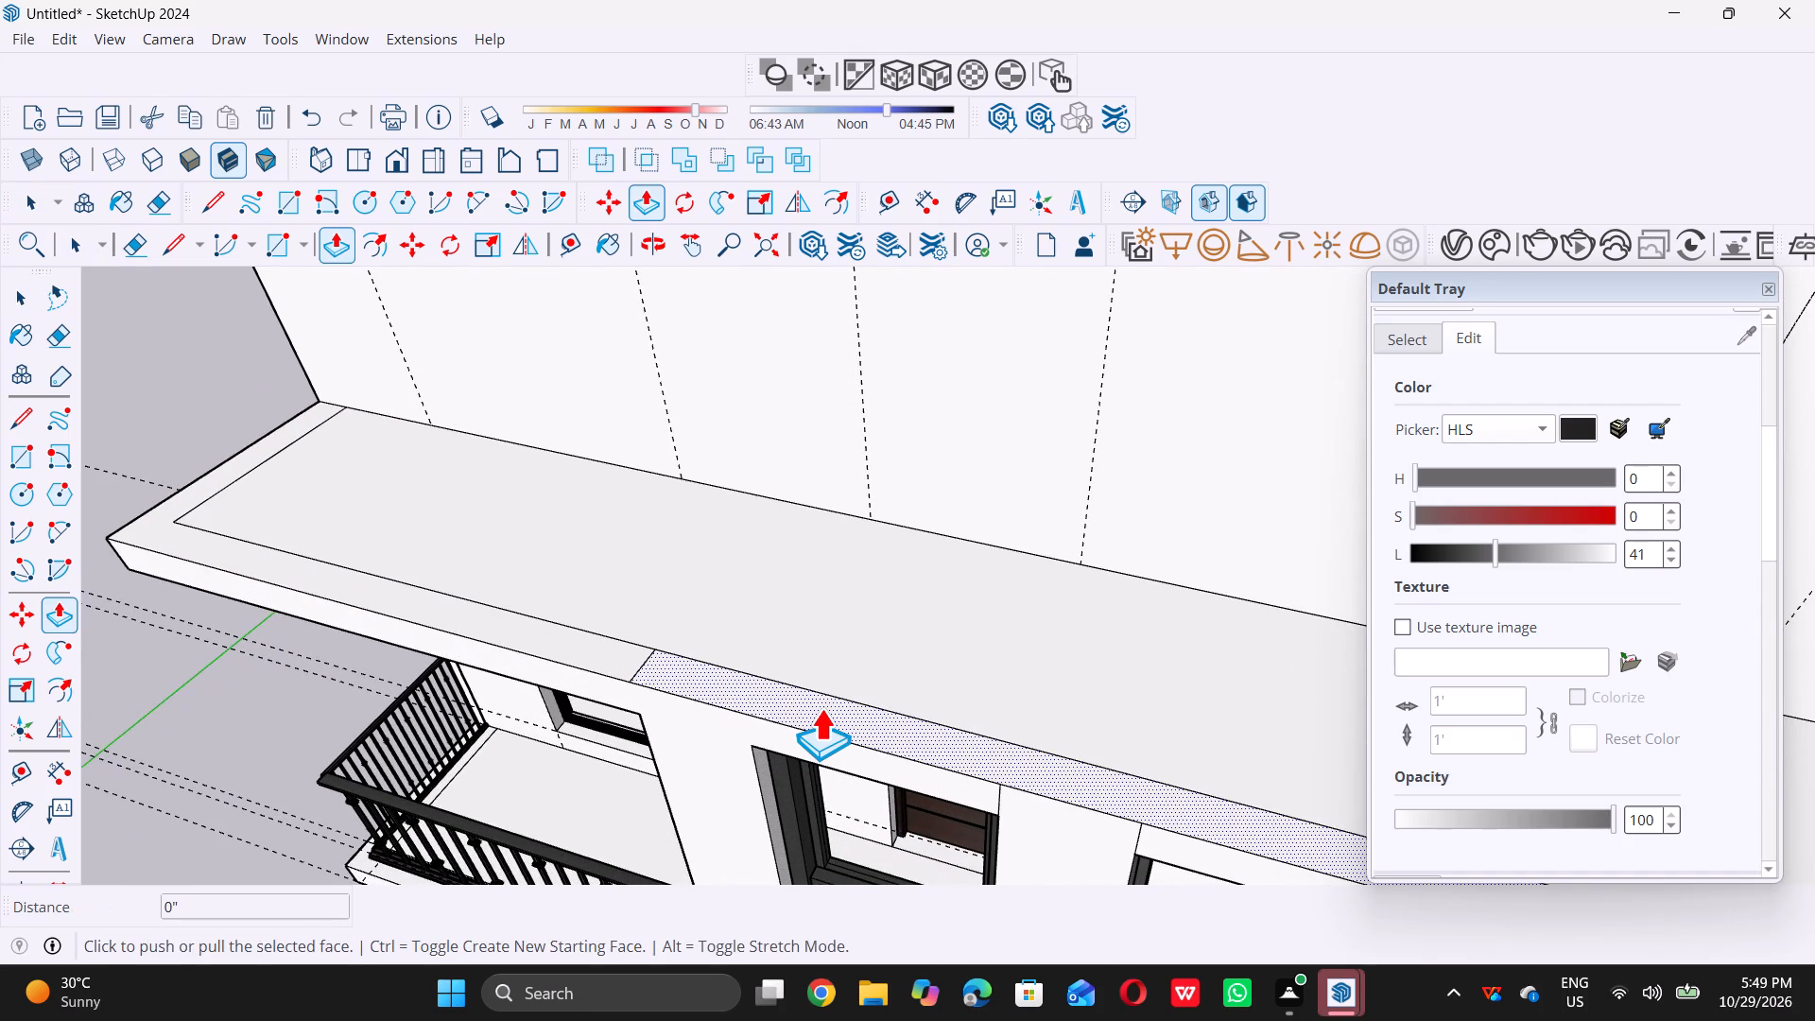
left_click(821, 708)
scroll(821, 708, "down", 9)
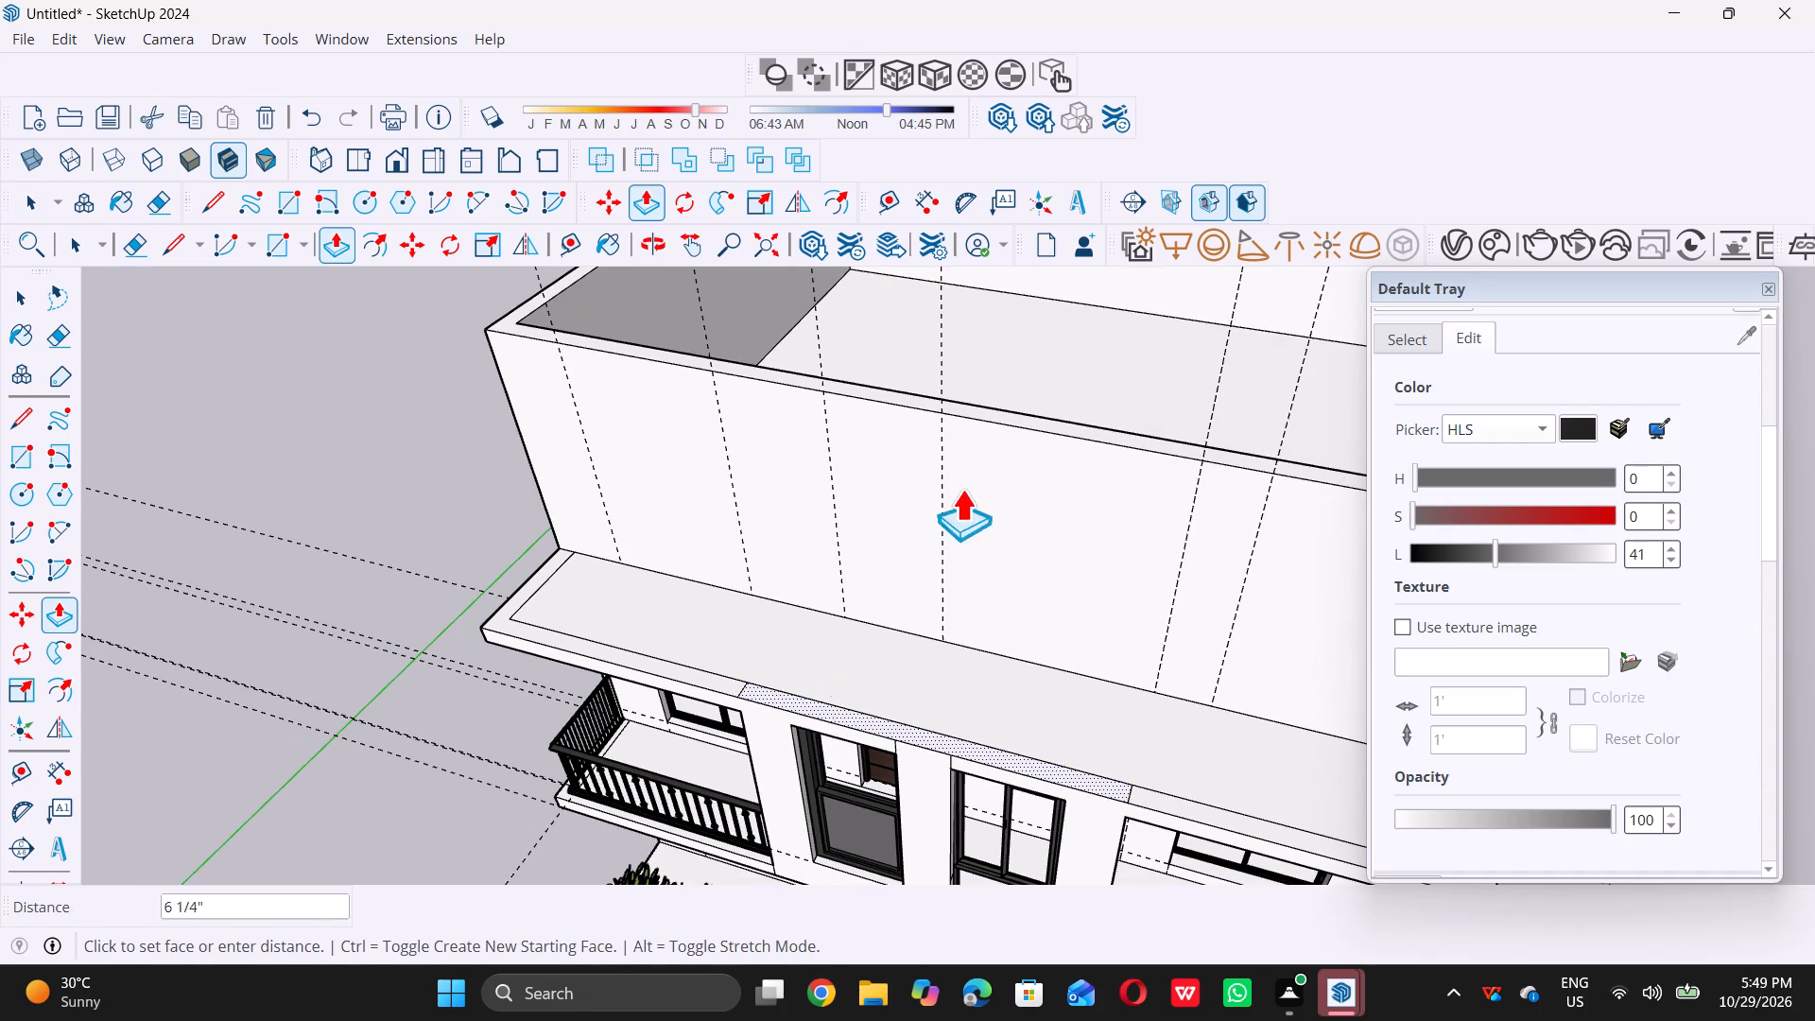
double_click(1084, 443)
key("space")
Examine the whole house with its raised central wall from above, the side and the front.
scroll(1050, 473, "down", 11)
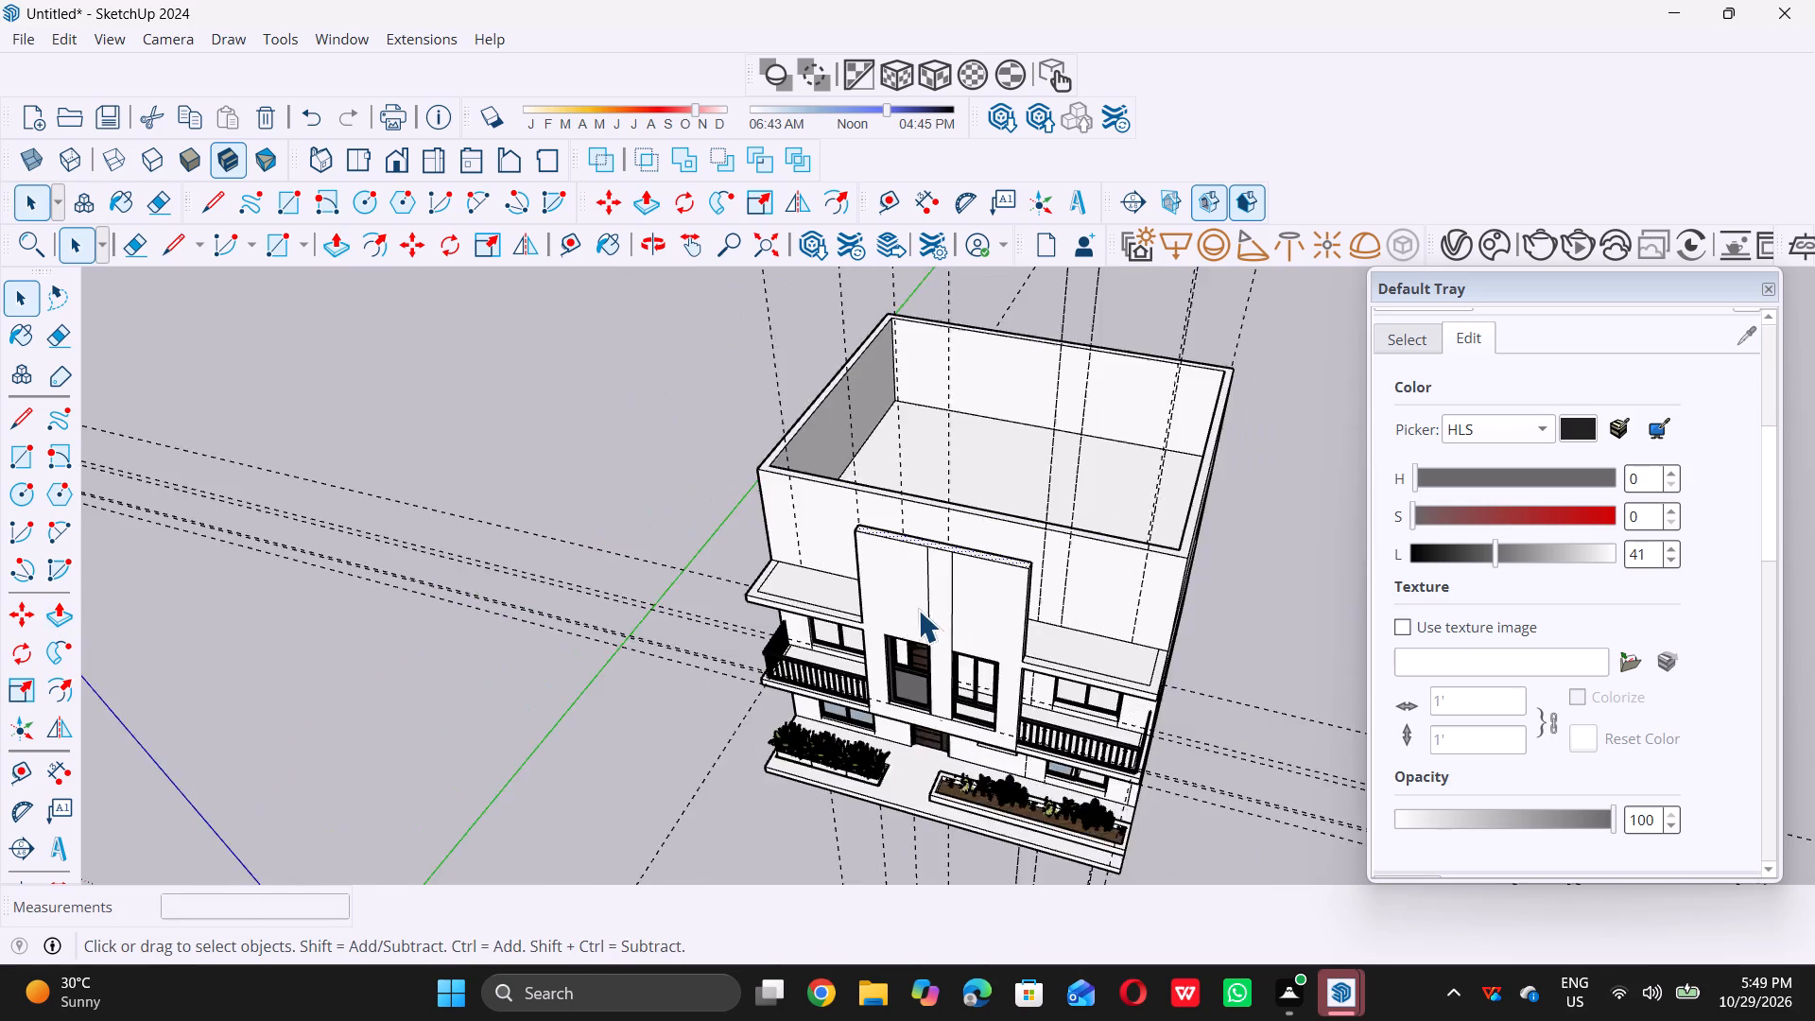
scroll(918, 610, "down", 5)
middle_click_drag(910, 708, 836, 532)
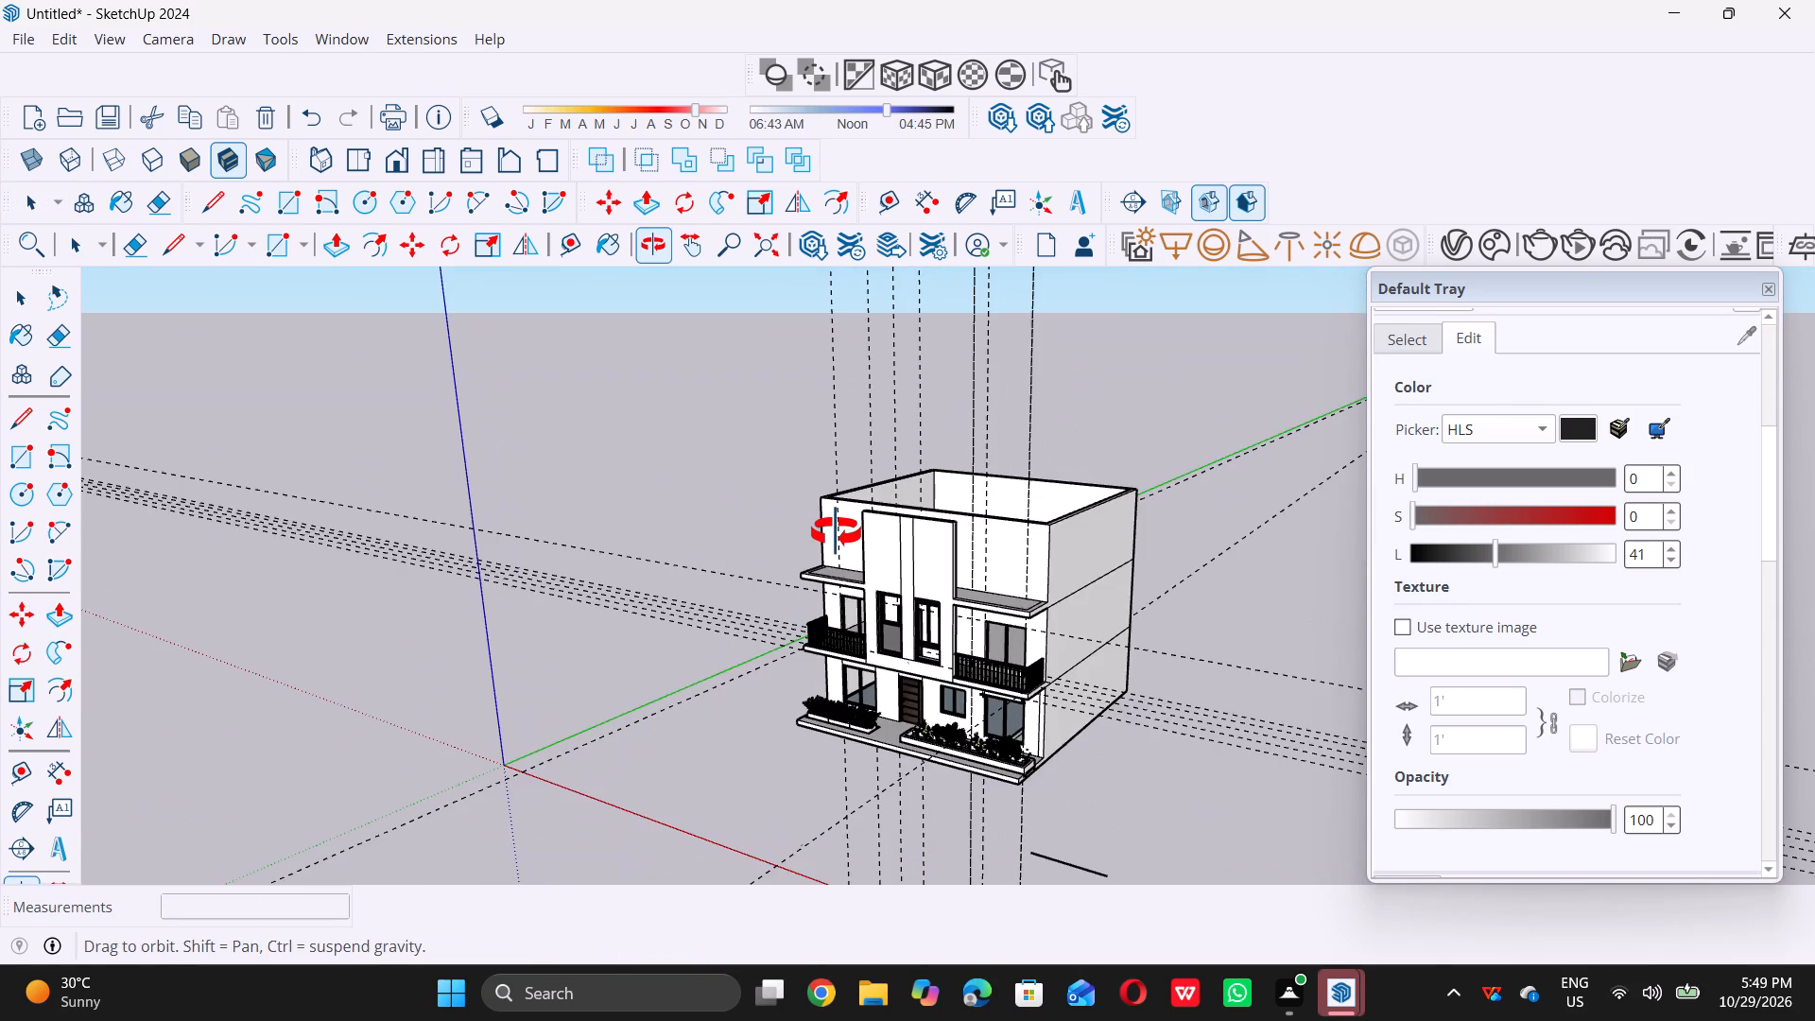
middle_click_drag(836, 532, 963, 440)
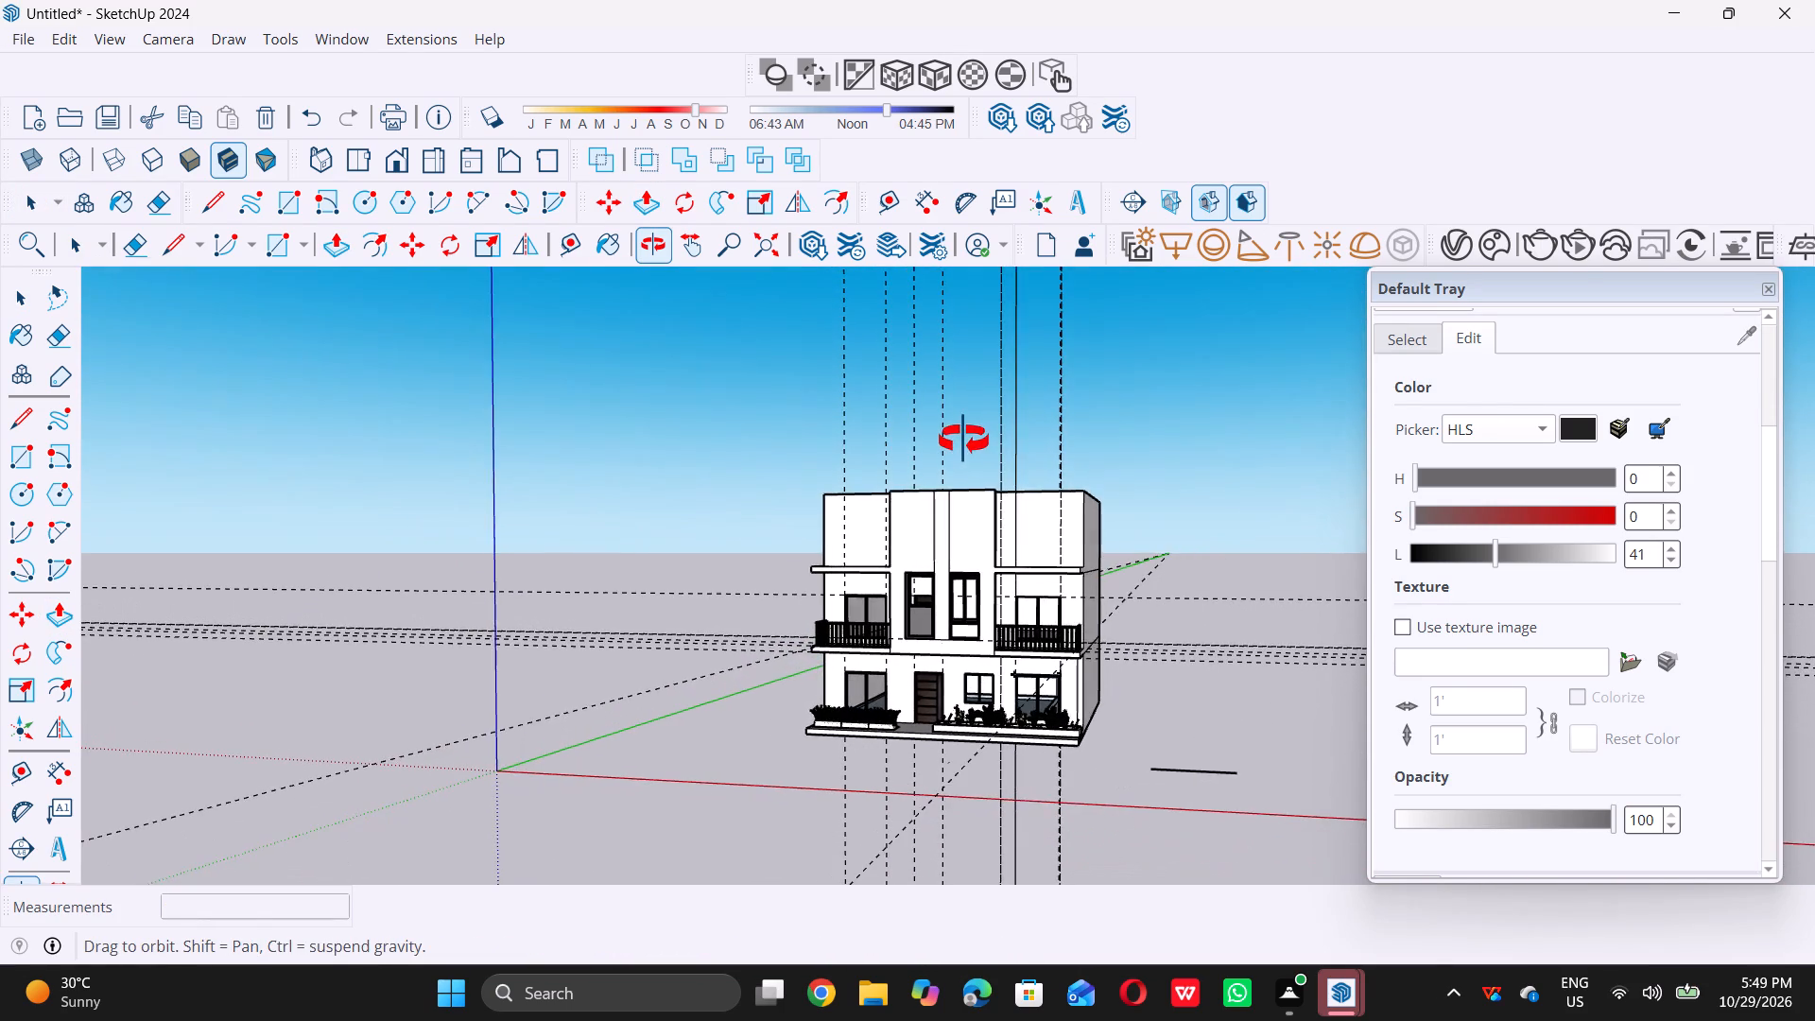
middle_click_drag(963, 440, 1017, 440)
middle_click(1017, 440)
middle_click(1017, 440)
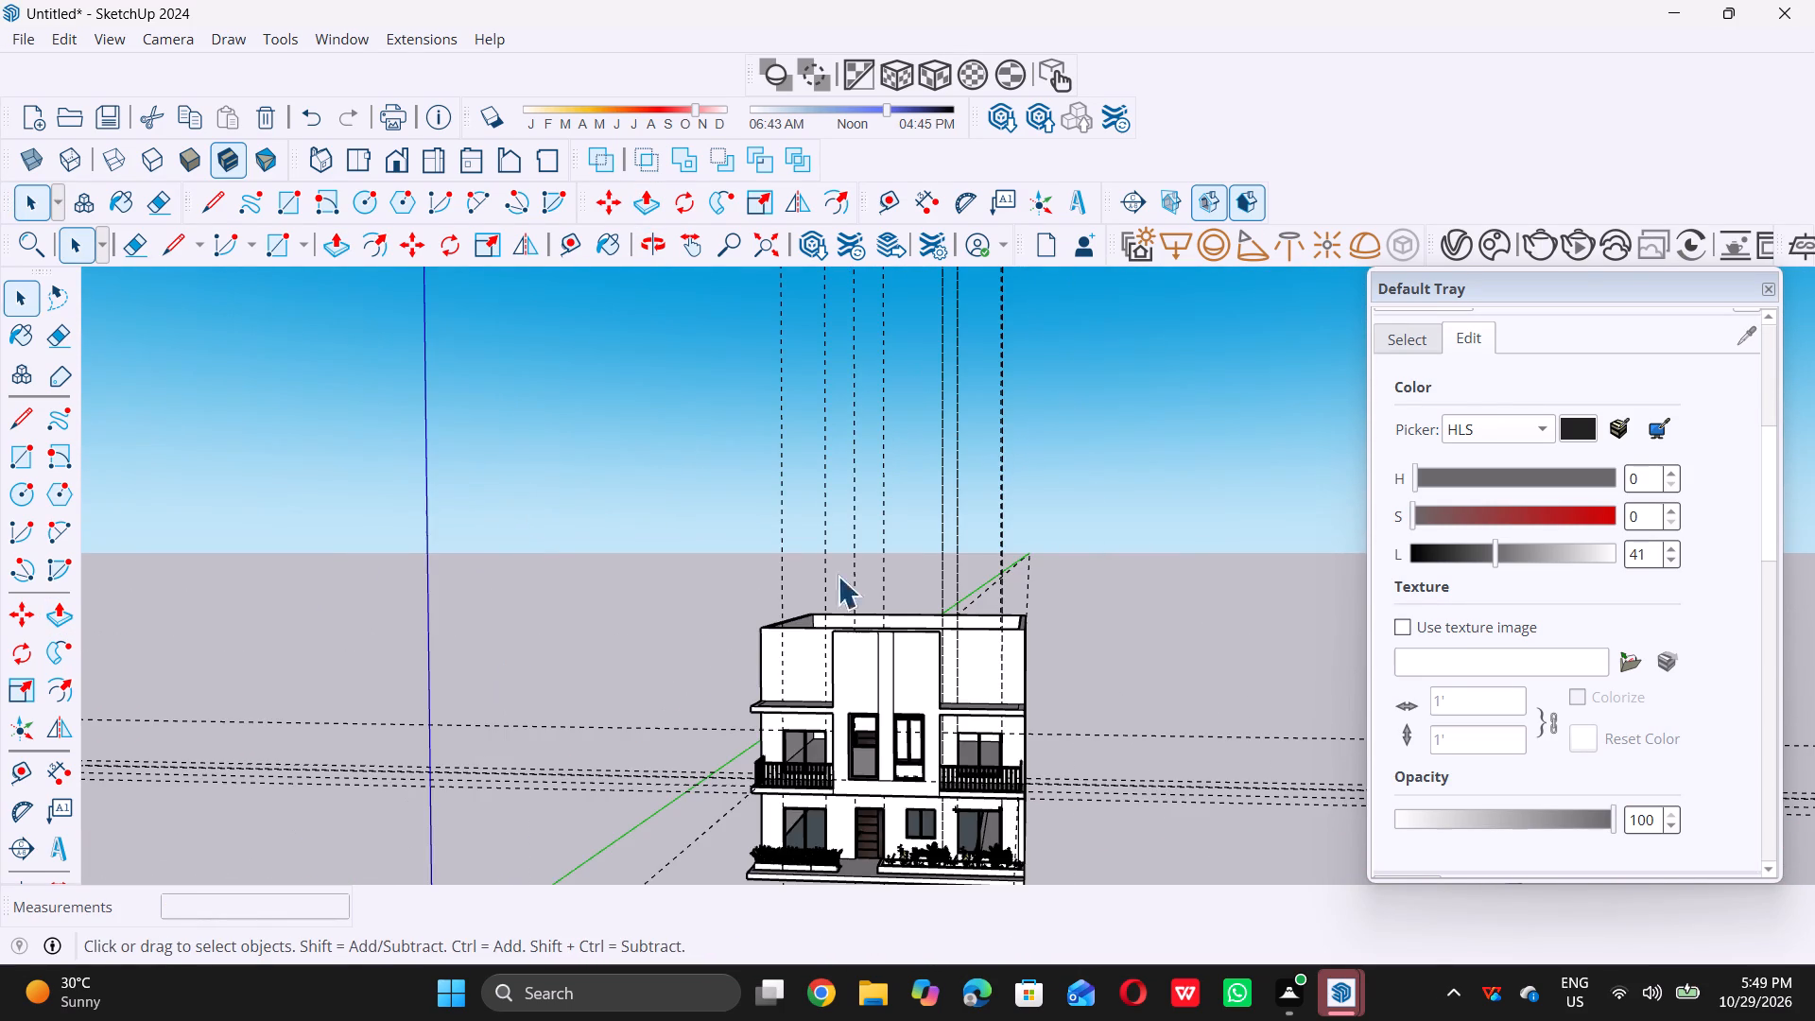
scroll(774, 640, "down", 5)
middle_click_drag(782, 680, 842, 615)
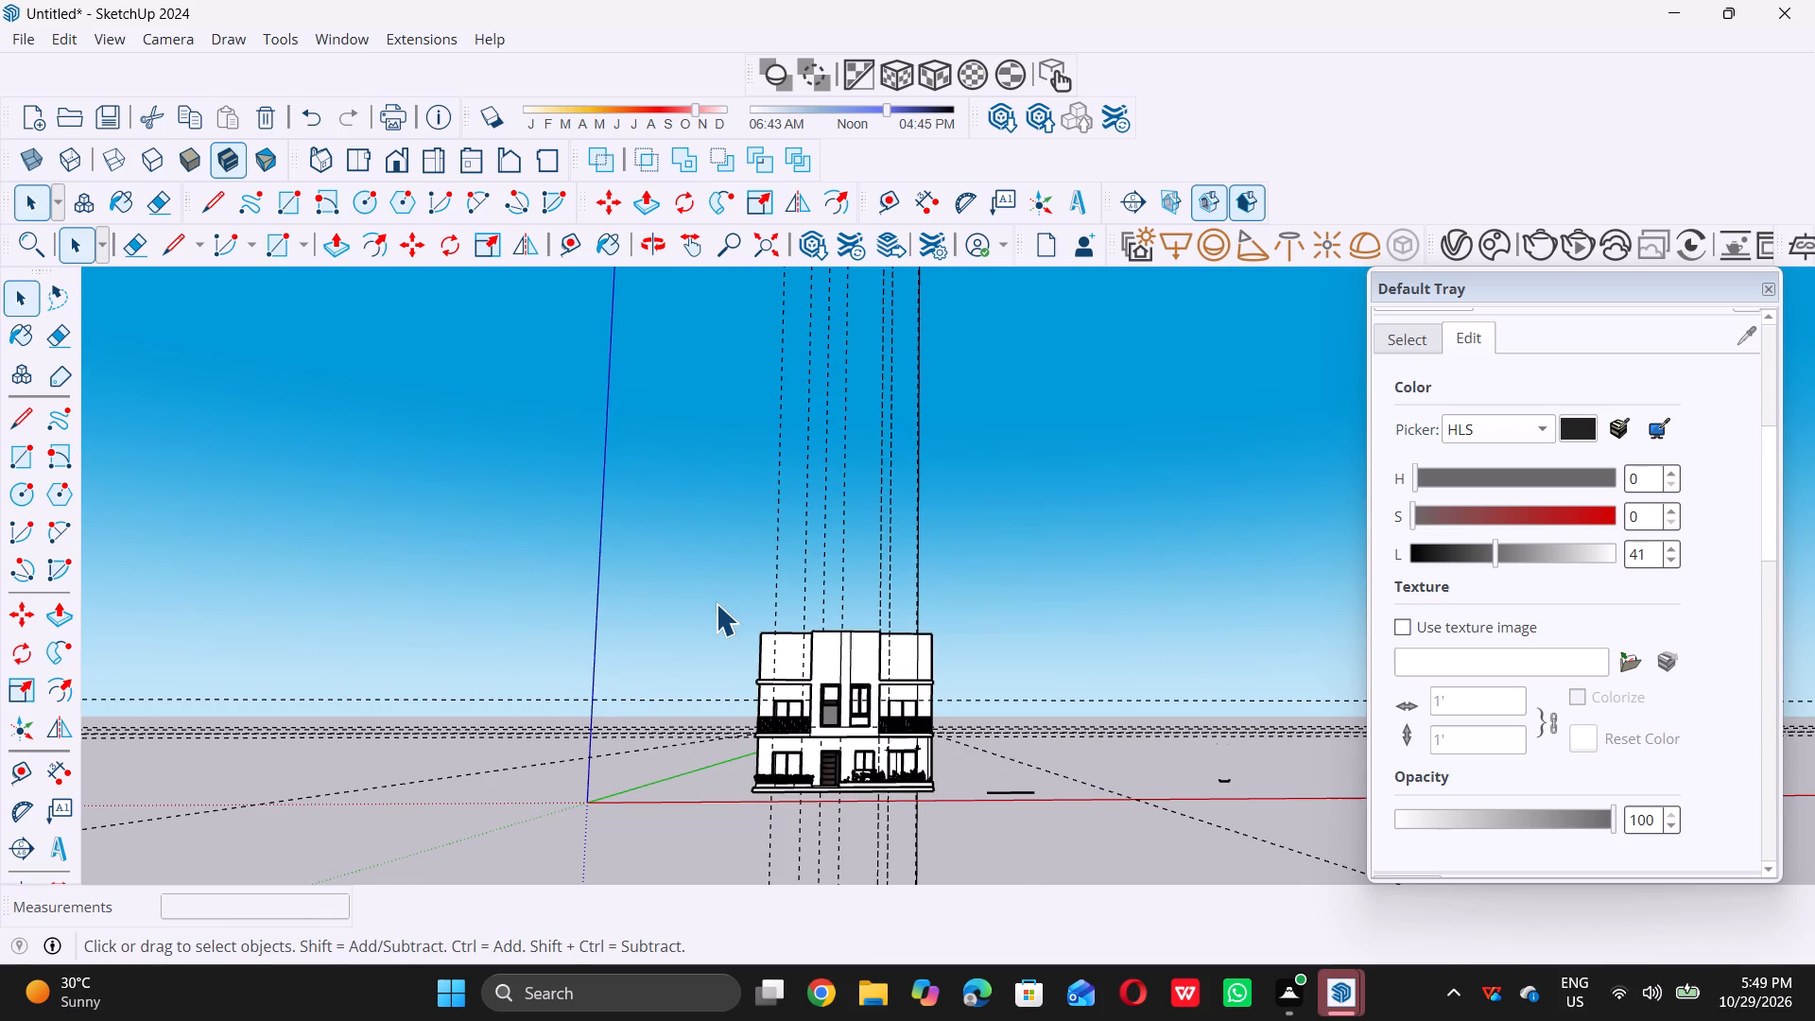
Paint the upper glass pane of the left opening in the central wall with 0136_Charcoal.
scroll(849, 749, "up", 16)
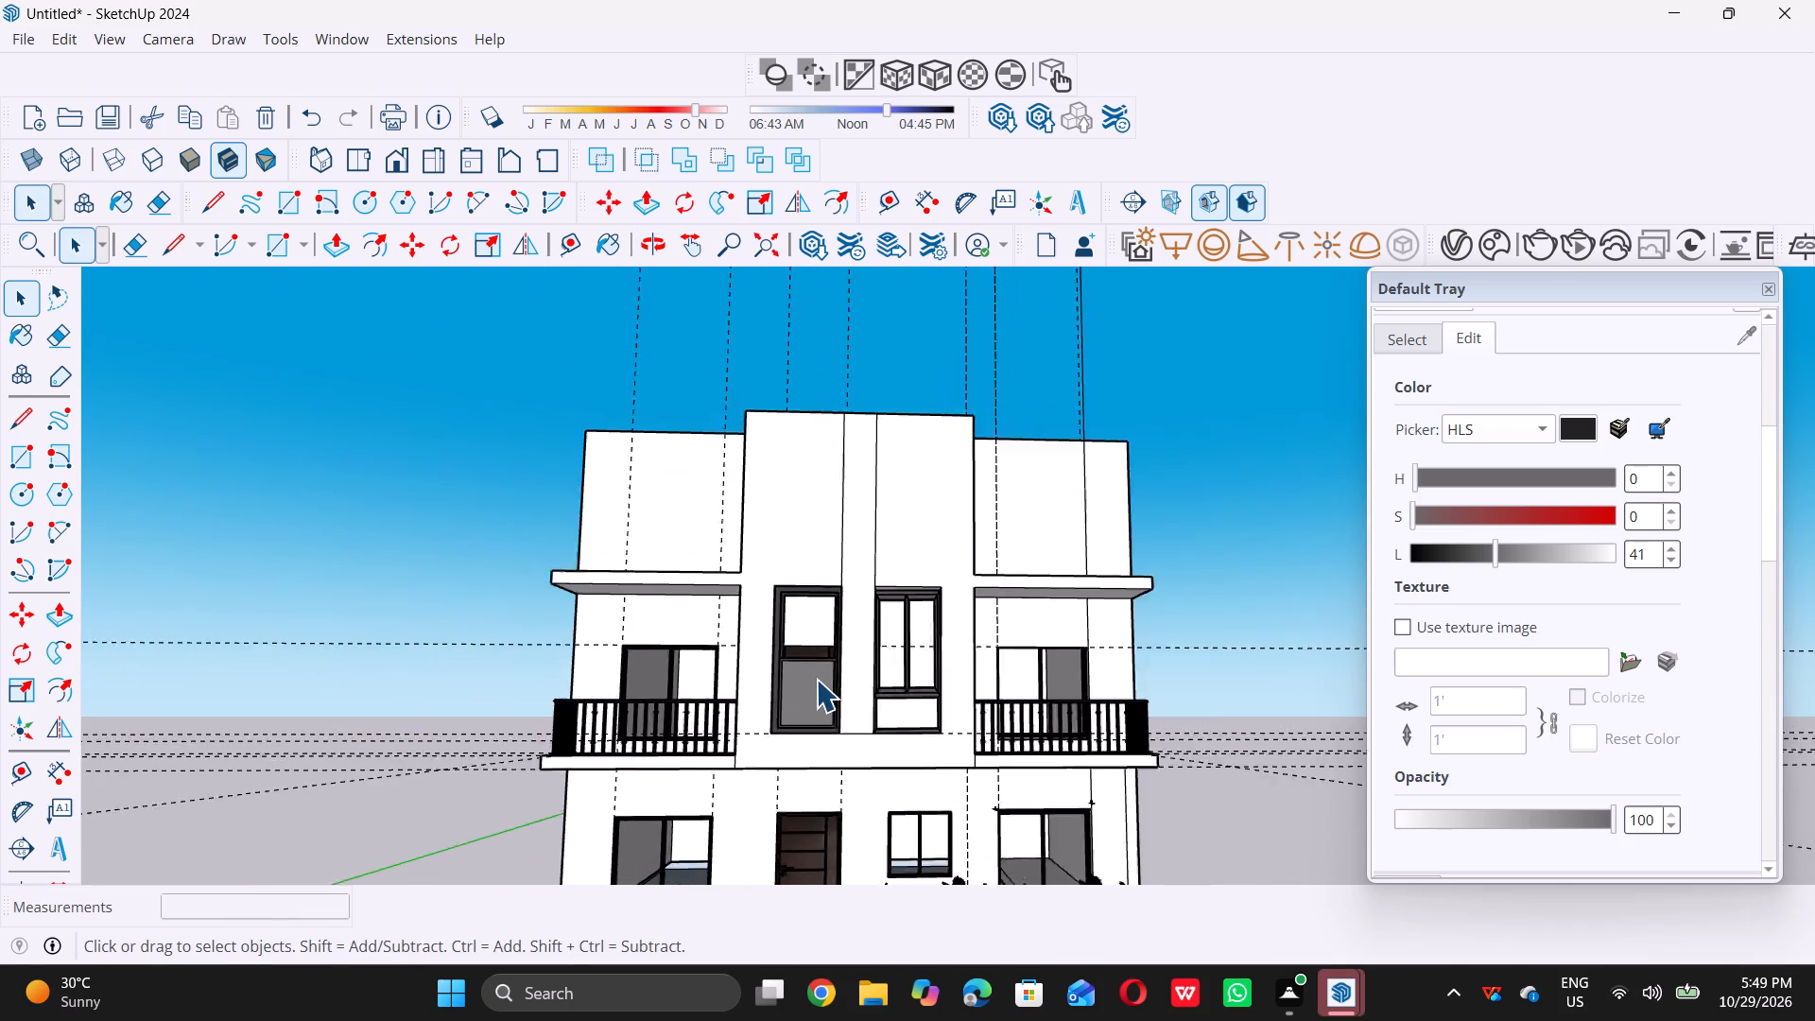
middle_click_drag(821, 592, 801, 626)
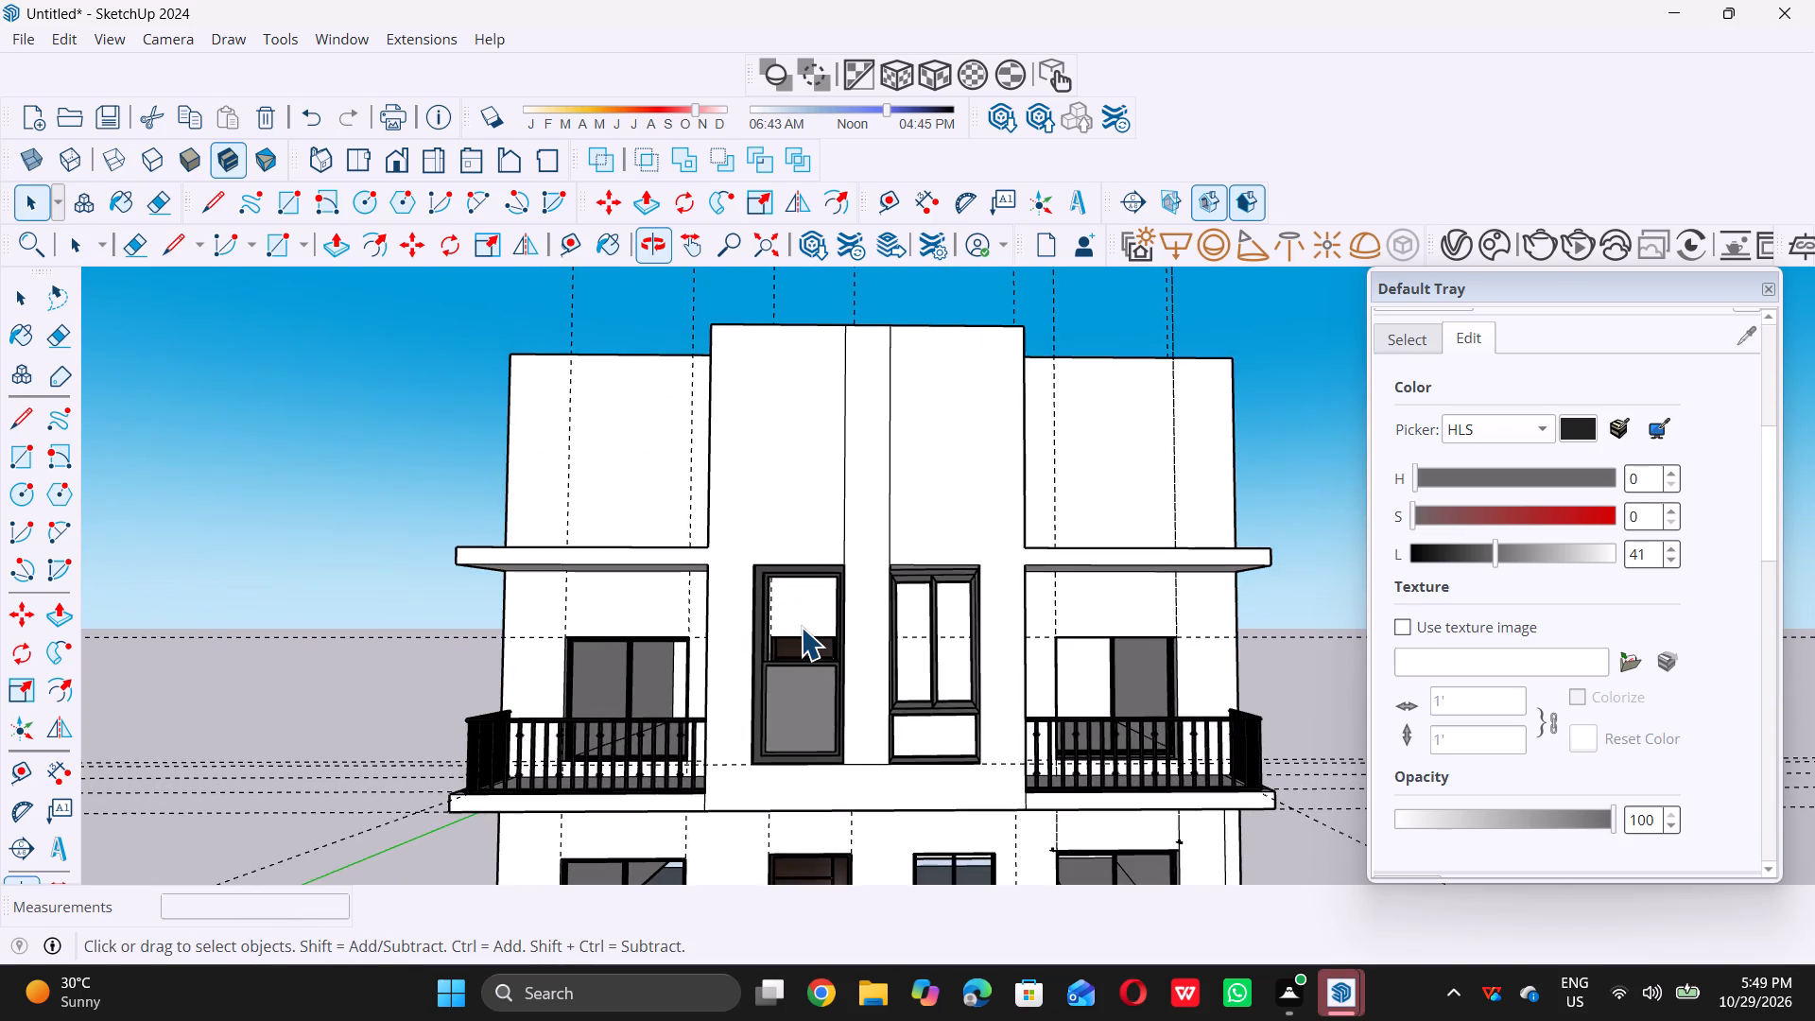
scroll(801, 627, "up", 3)
double_click(801, 627)
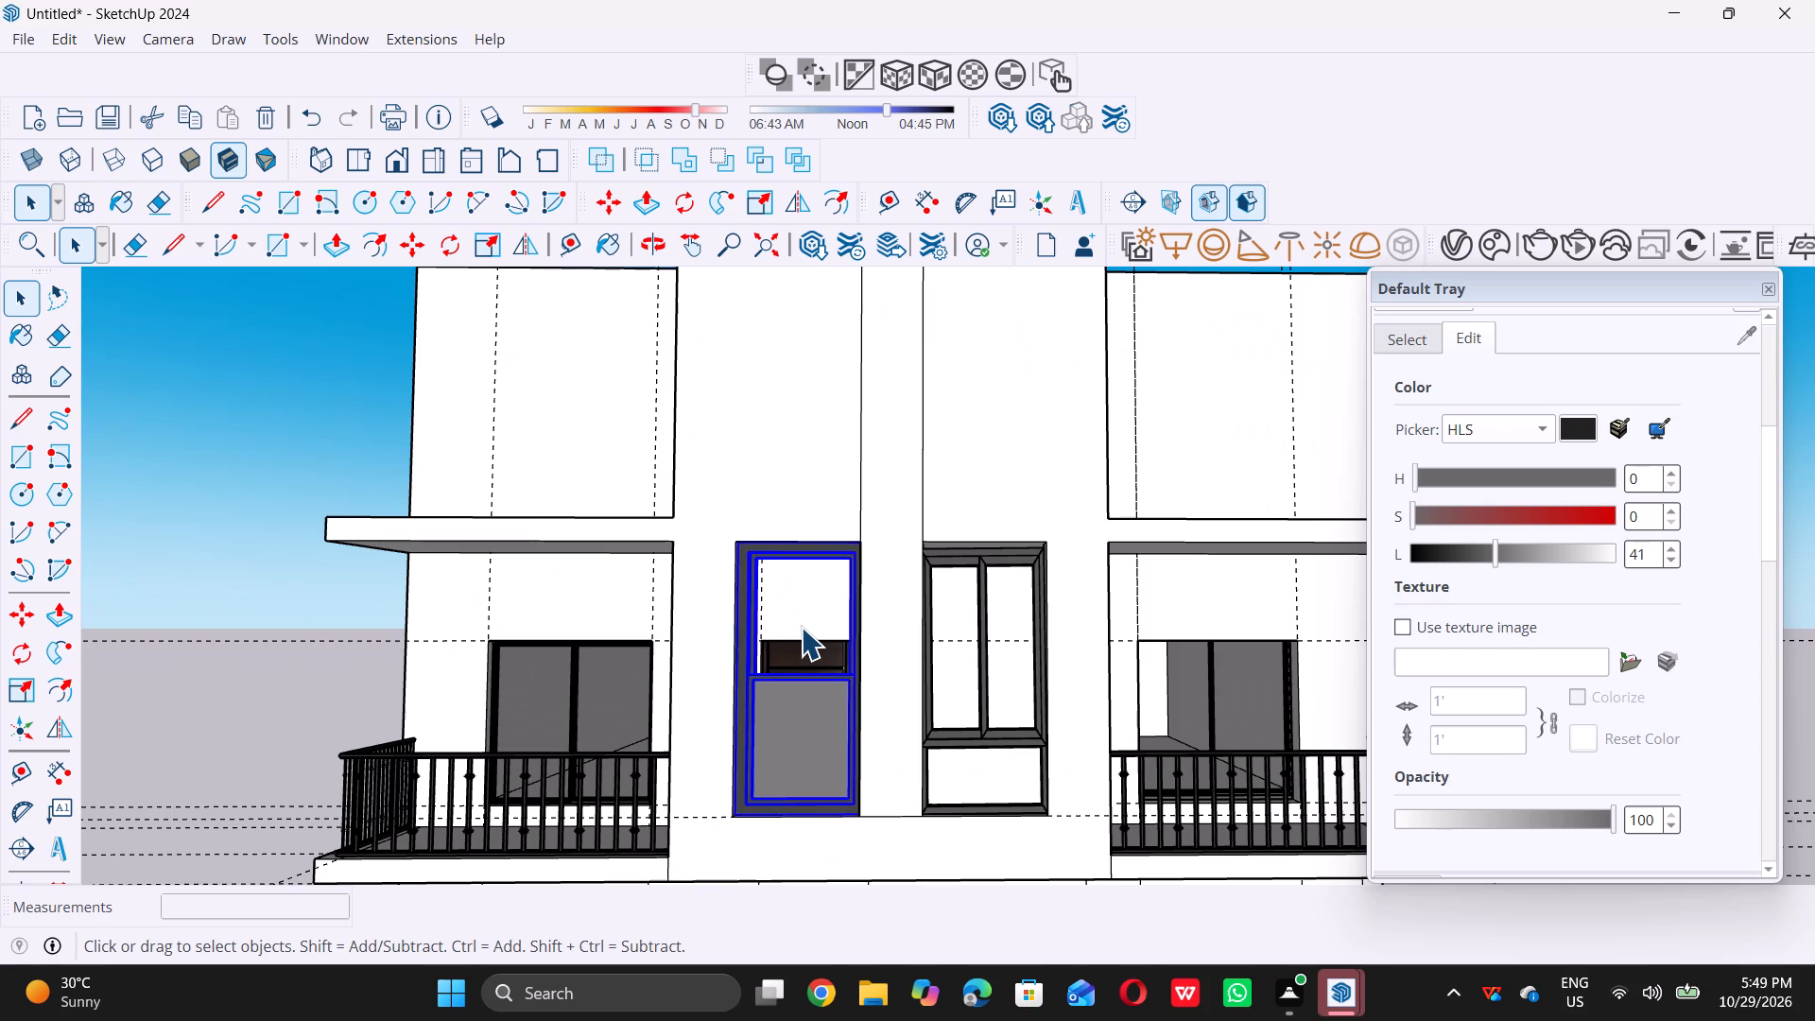
triple_click(801, 626)
triple_click(801, 626)
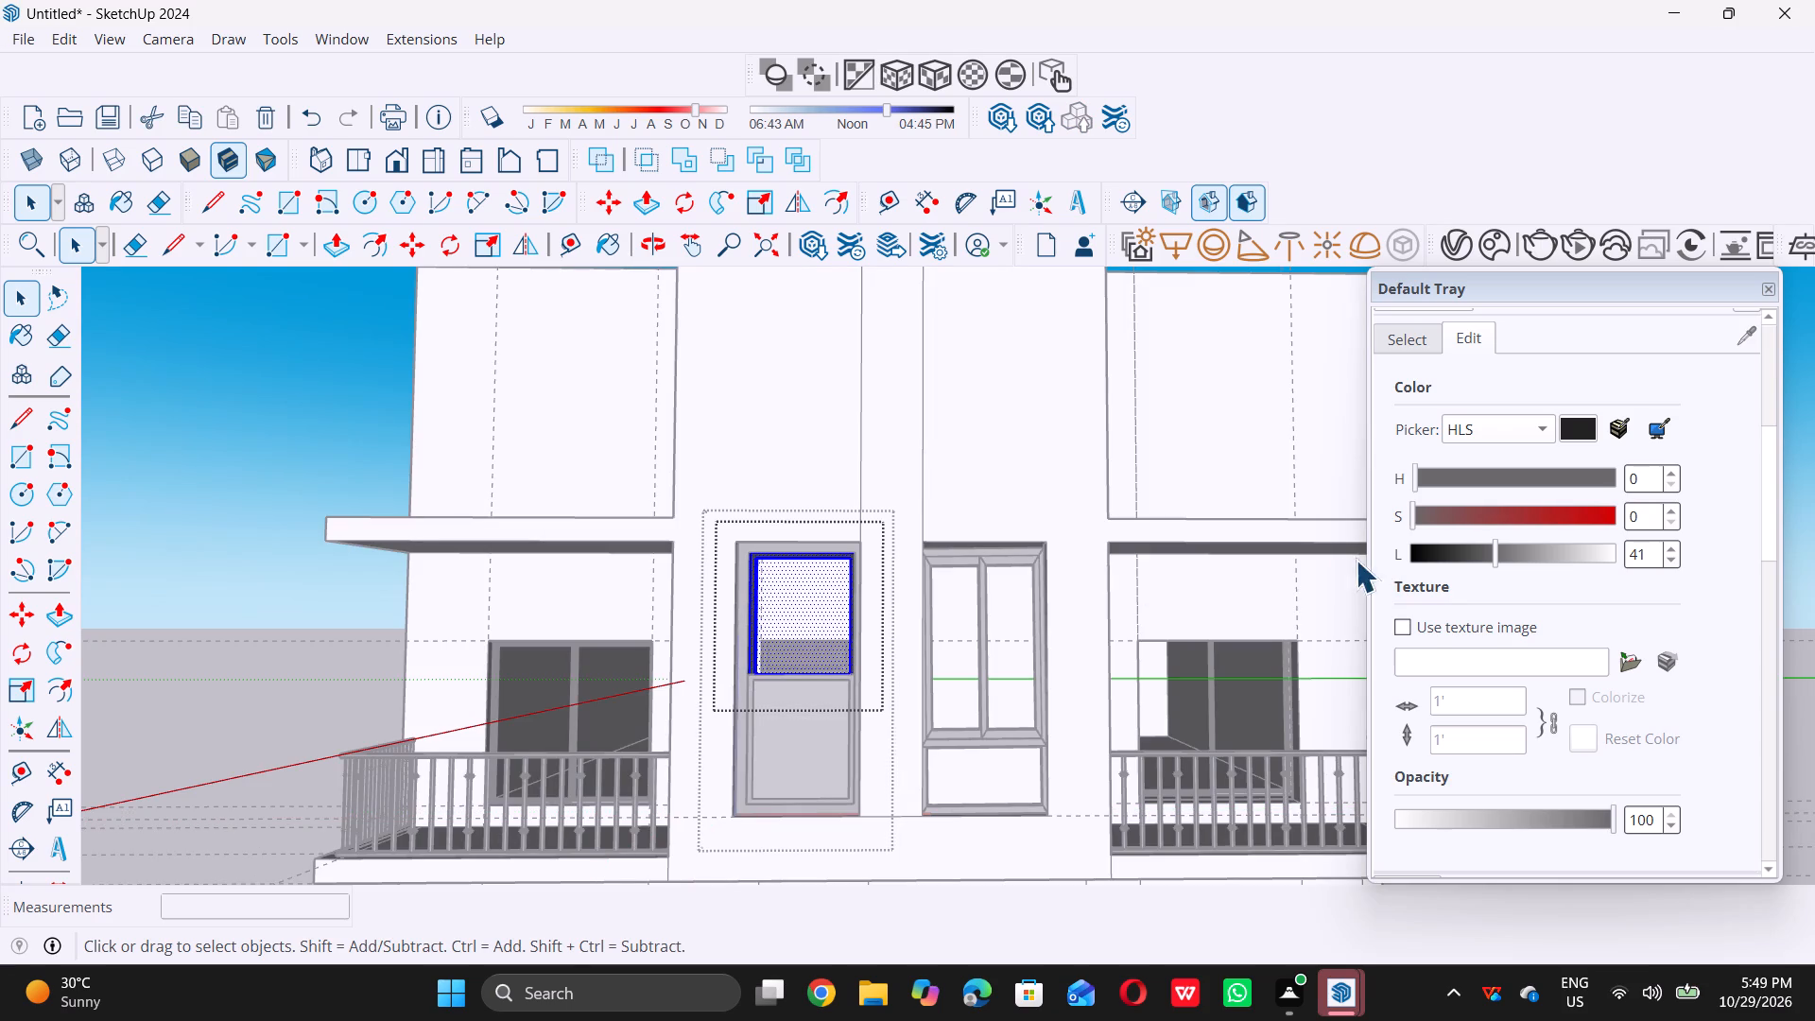
scroll(1406, 543, "up", 5)
left_click(1404, 609)
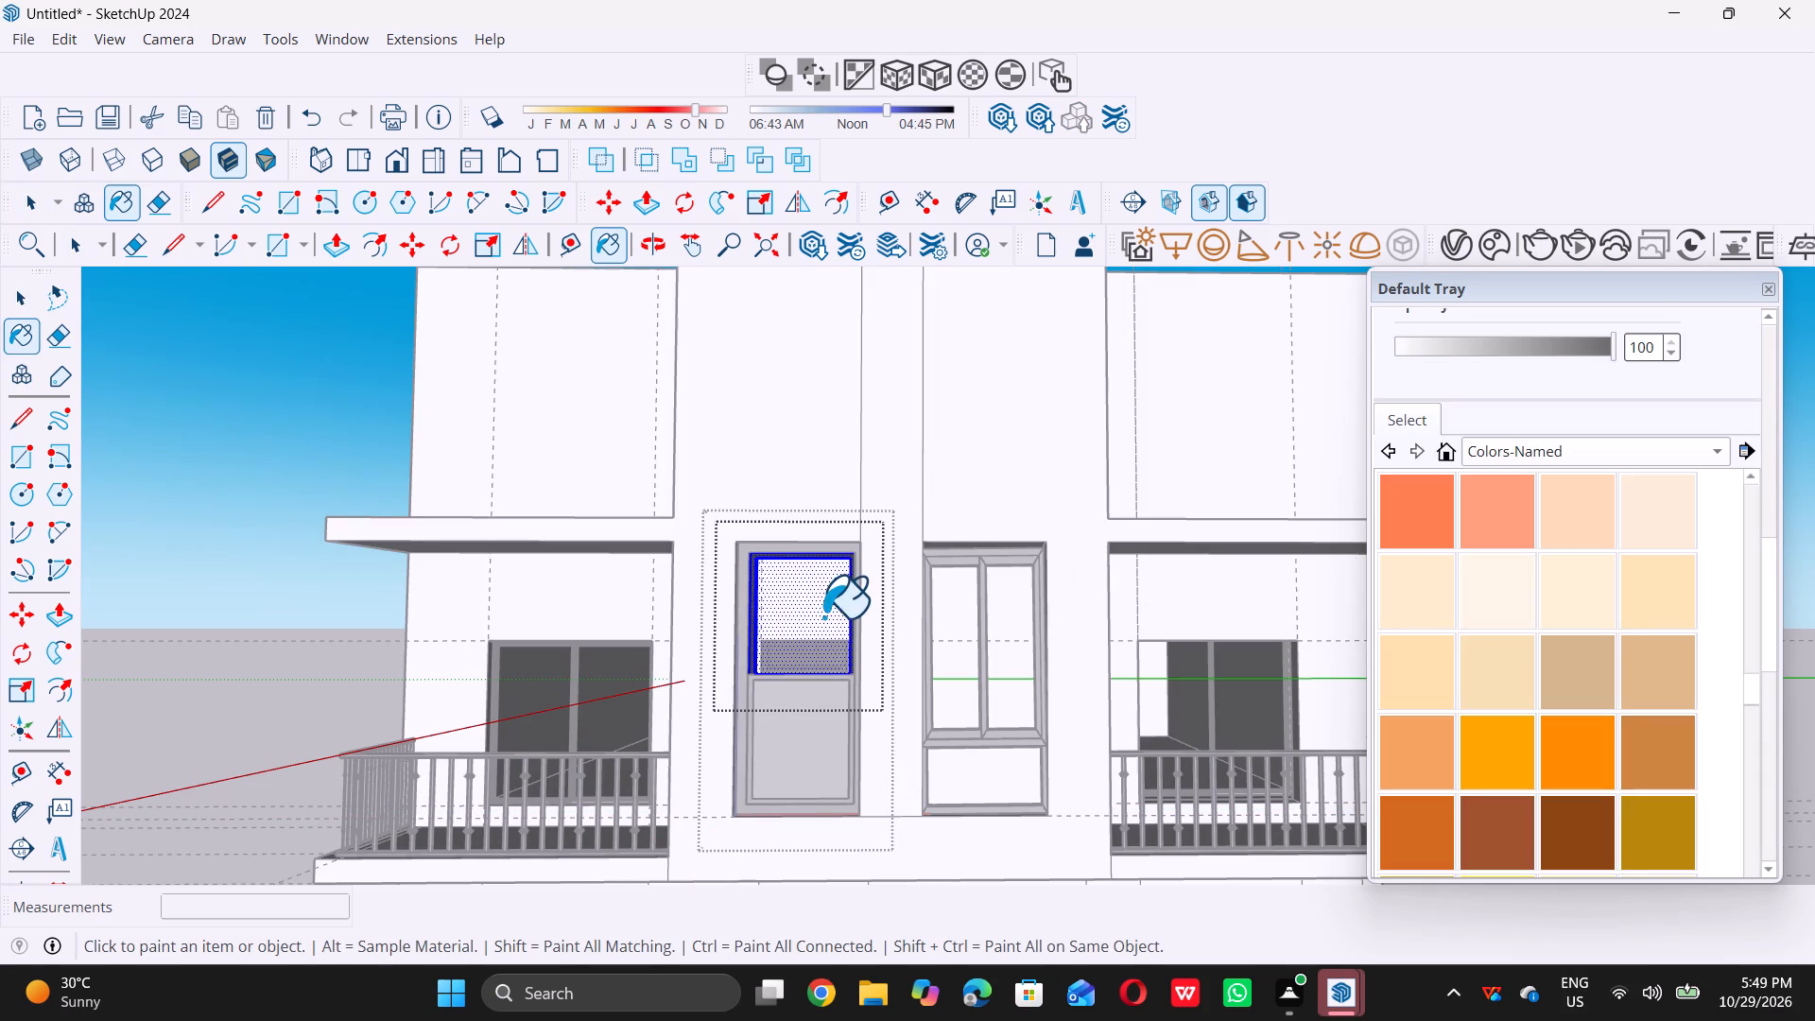
left_click(820, 616)
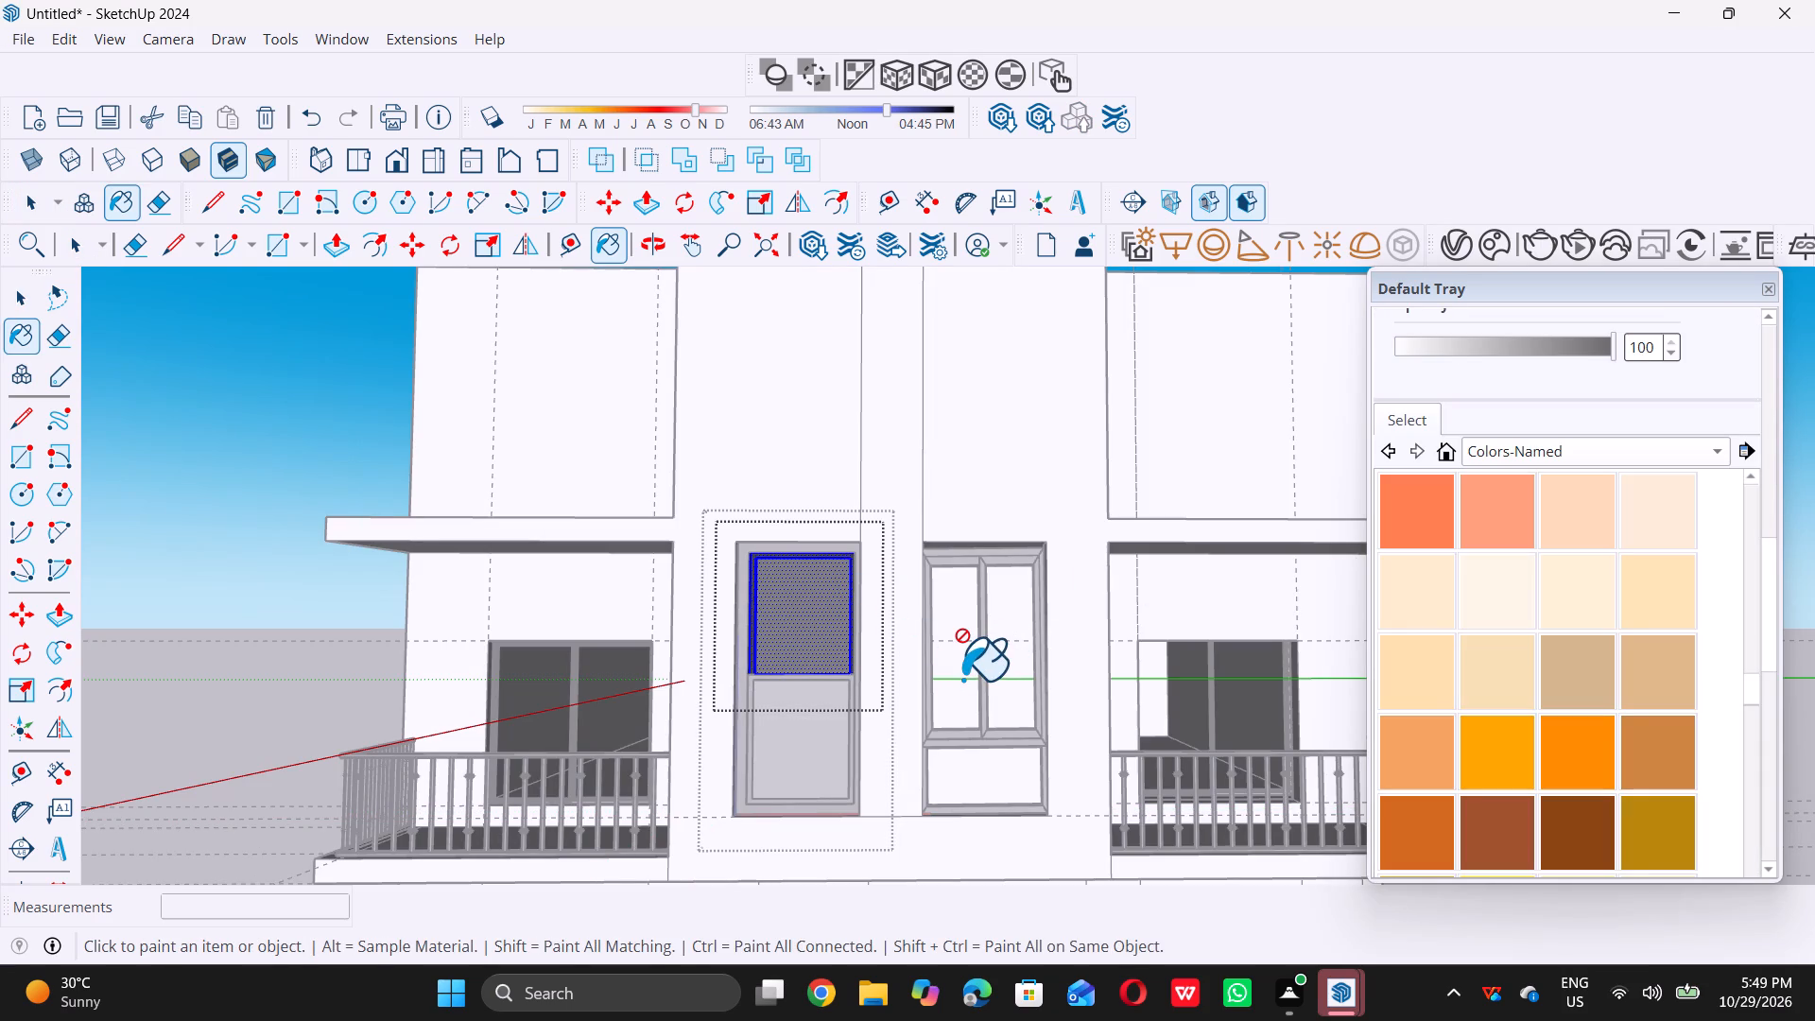
key("space")
triple_click(229, 555)
left_click(229, 555)
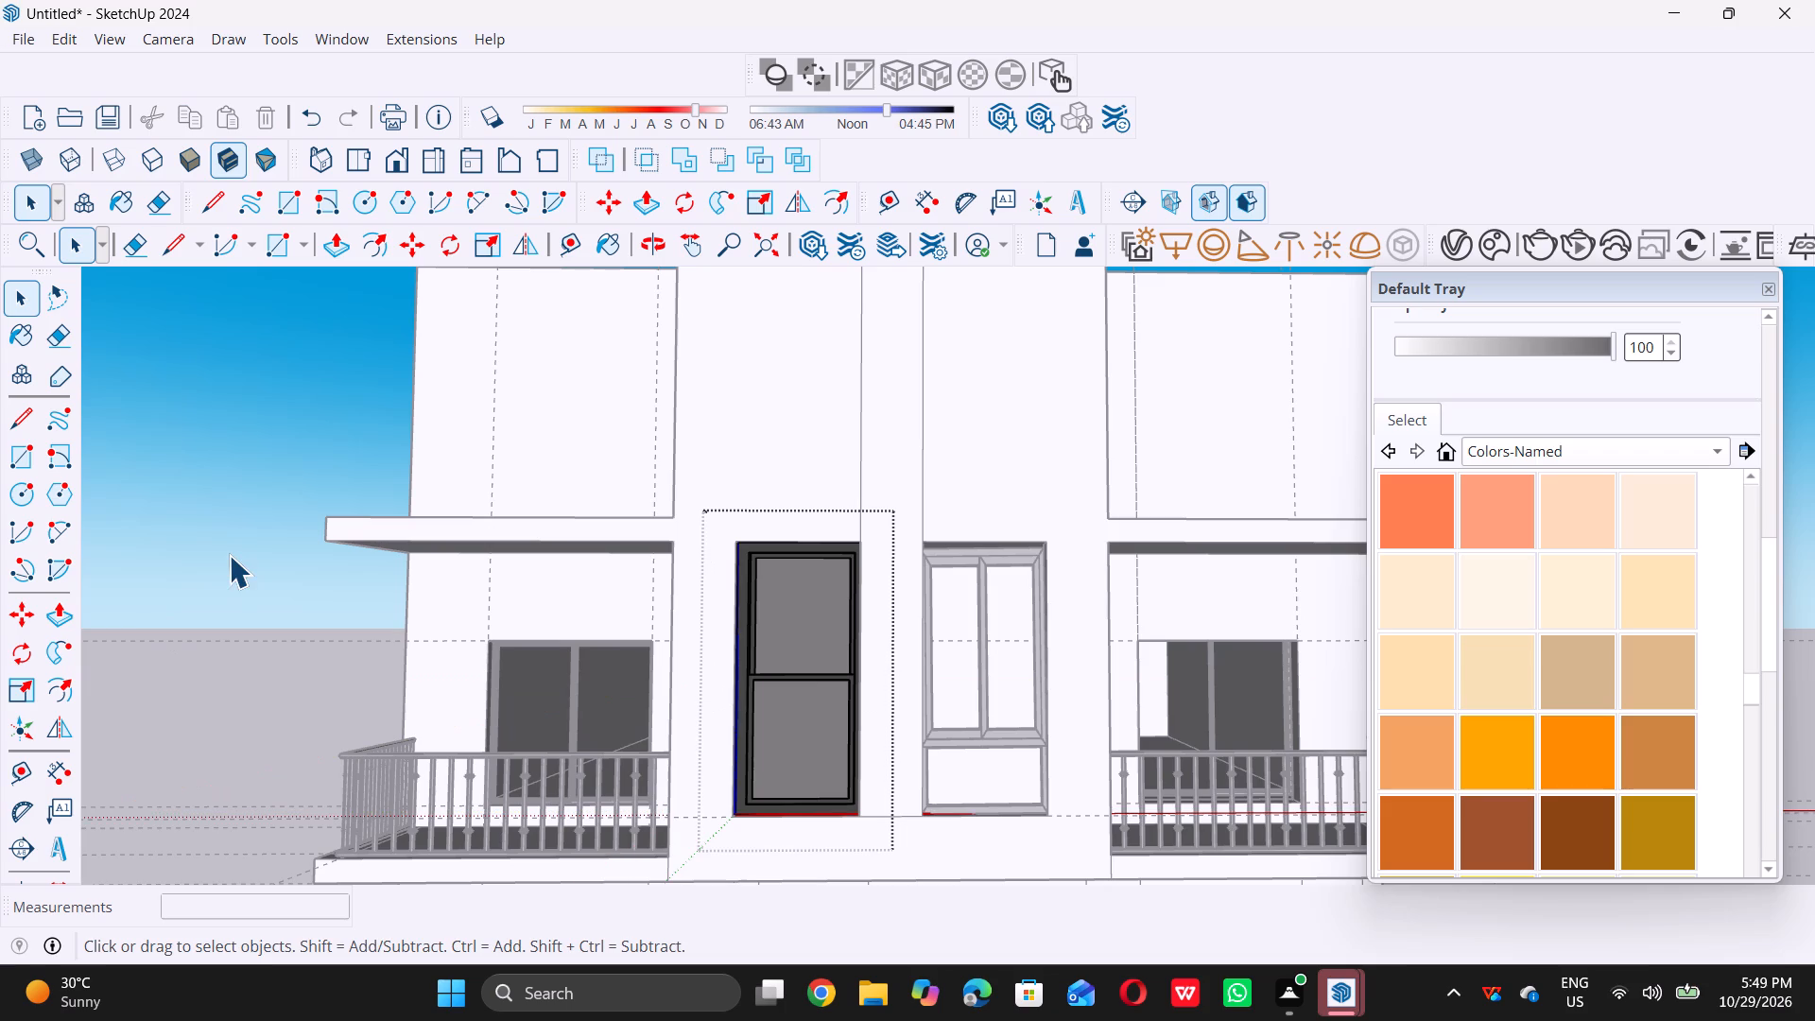
triple_click(212, 515)
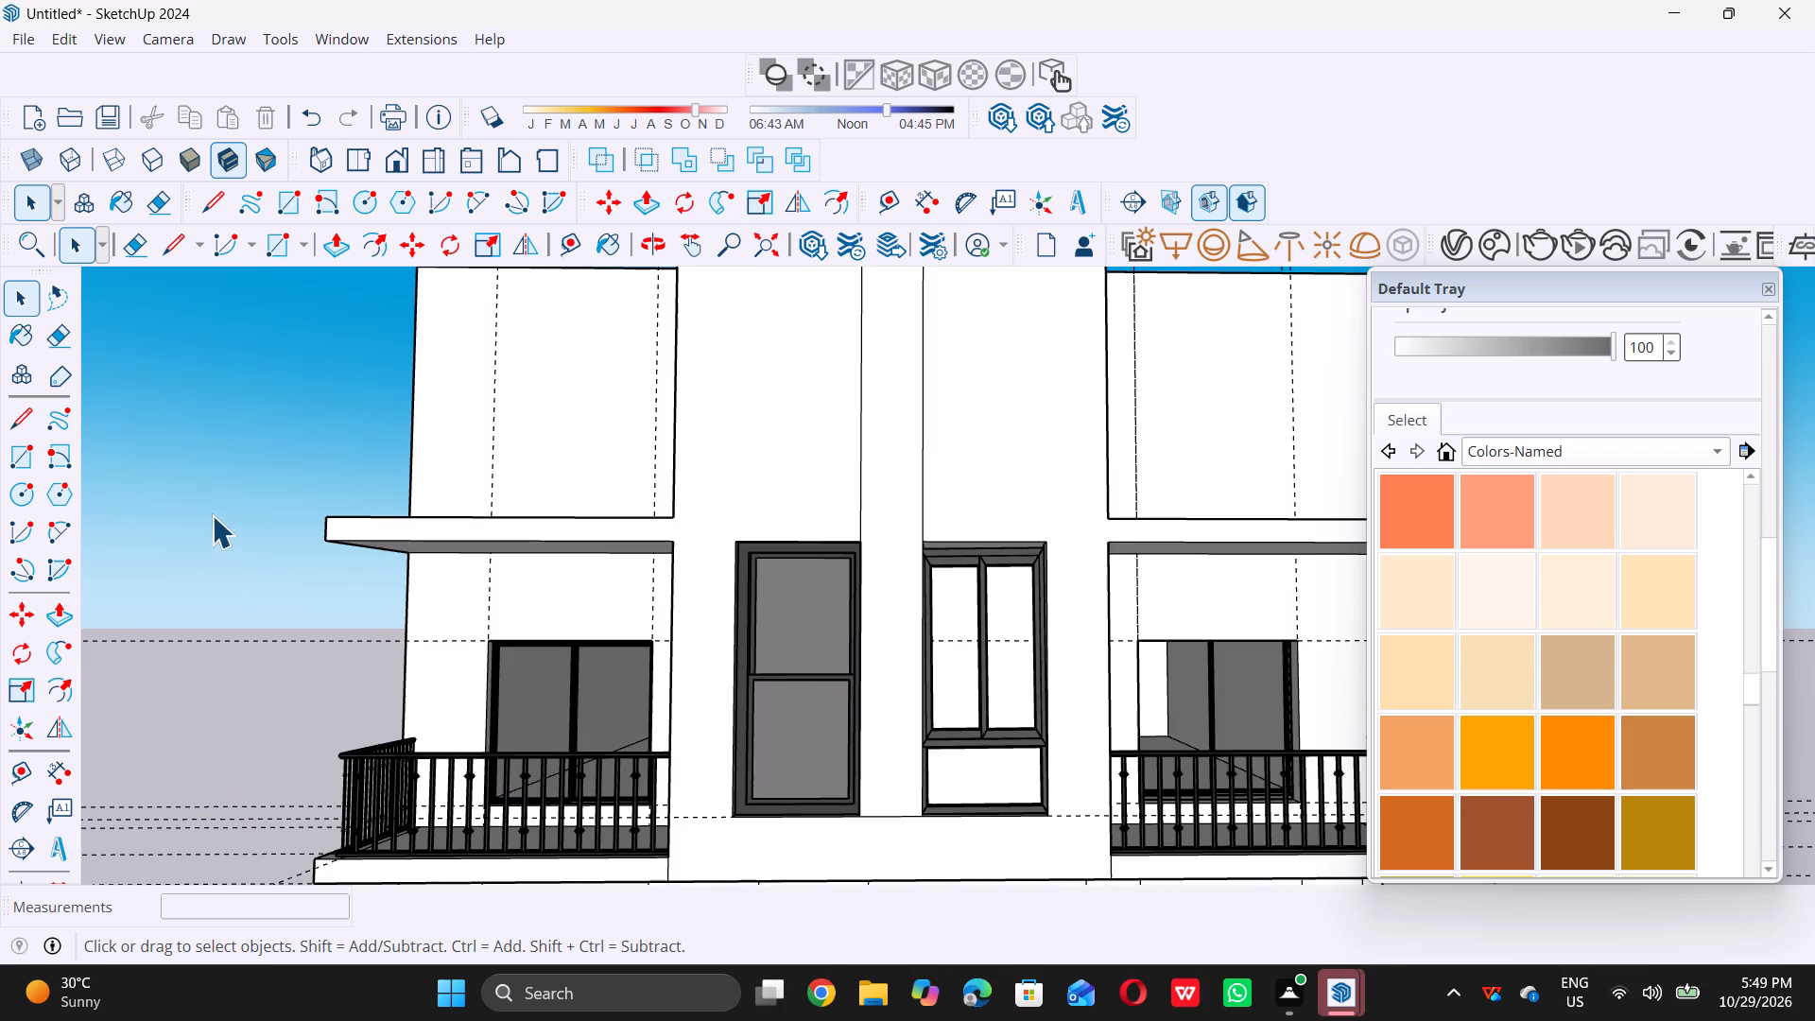
left_click(212, 515)
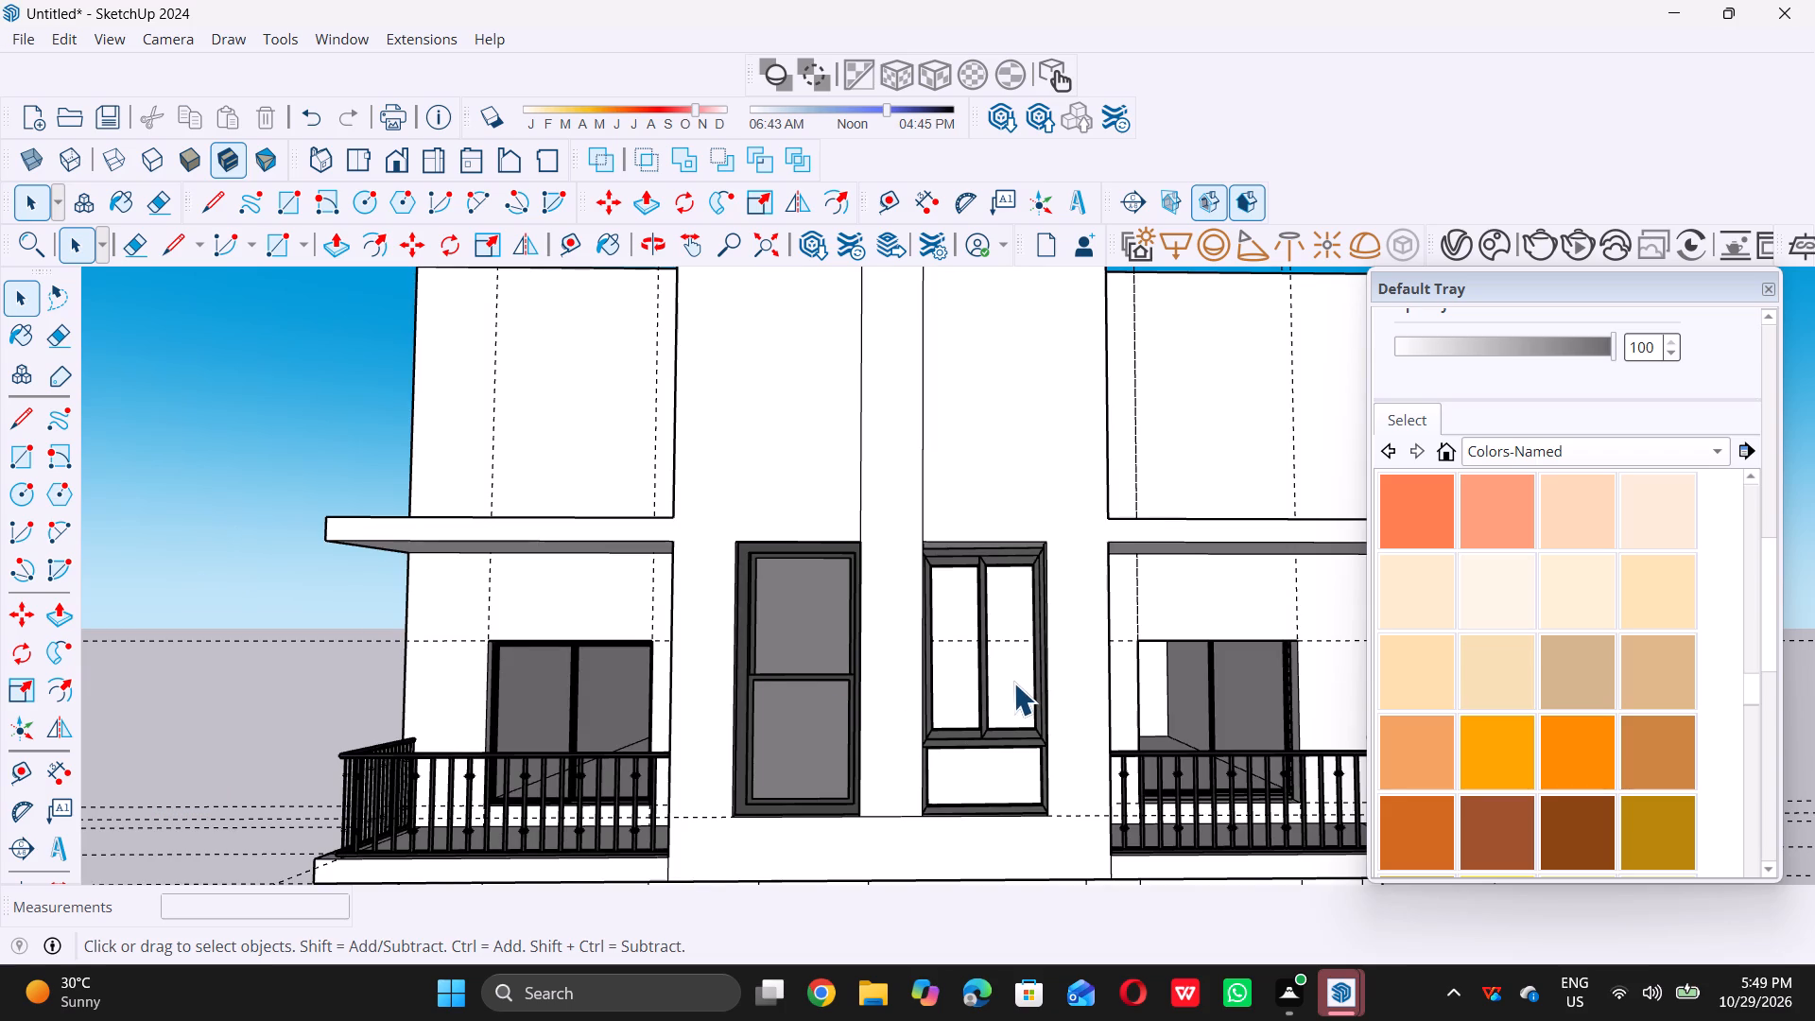
Paint the glass panes of the two upper sashes in the central wall's right window with 0136_Charcoal.
double_click(1013, 683)
triple_click(1013, 683)
triple_click(1013, 683)
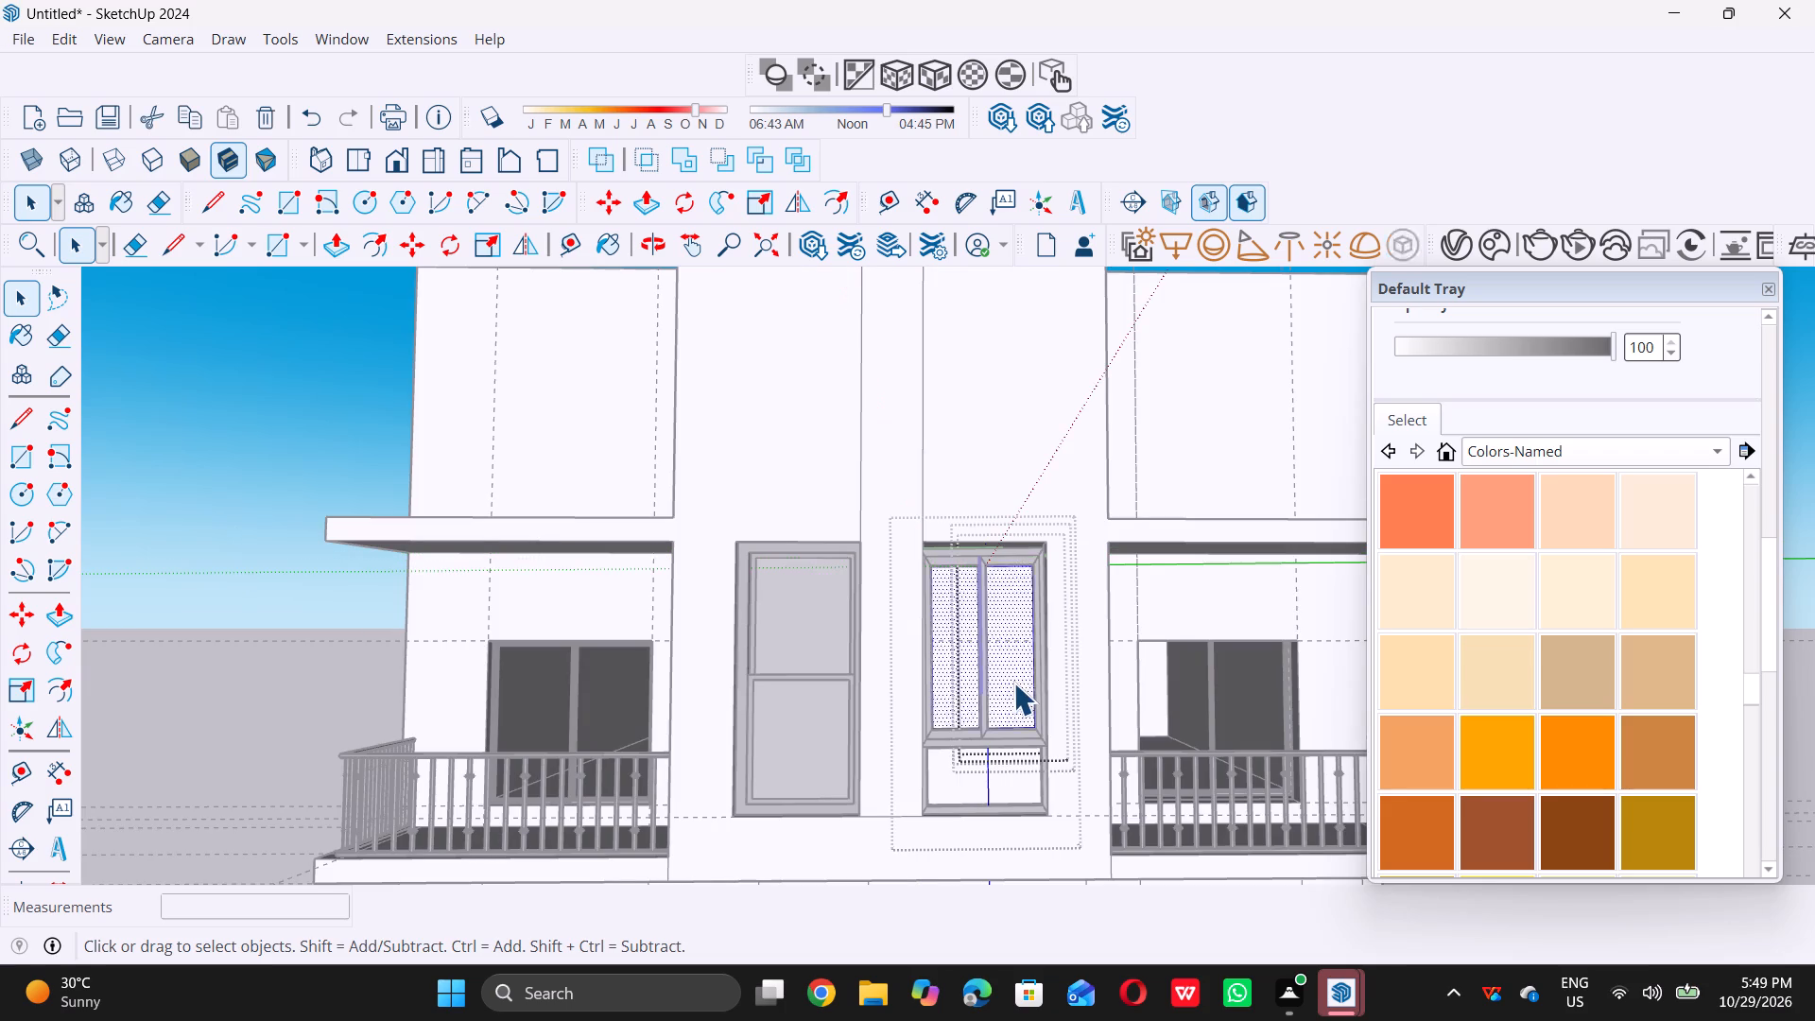
scroll(1620, 477, "up", 4)
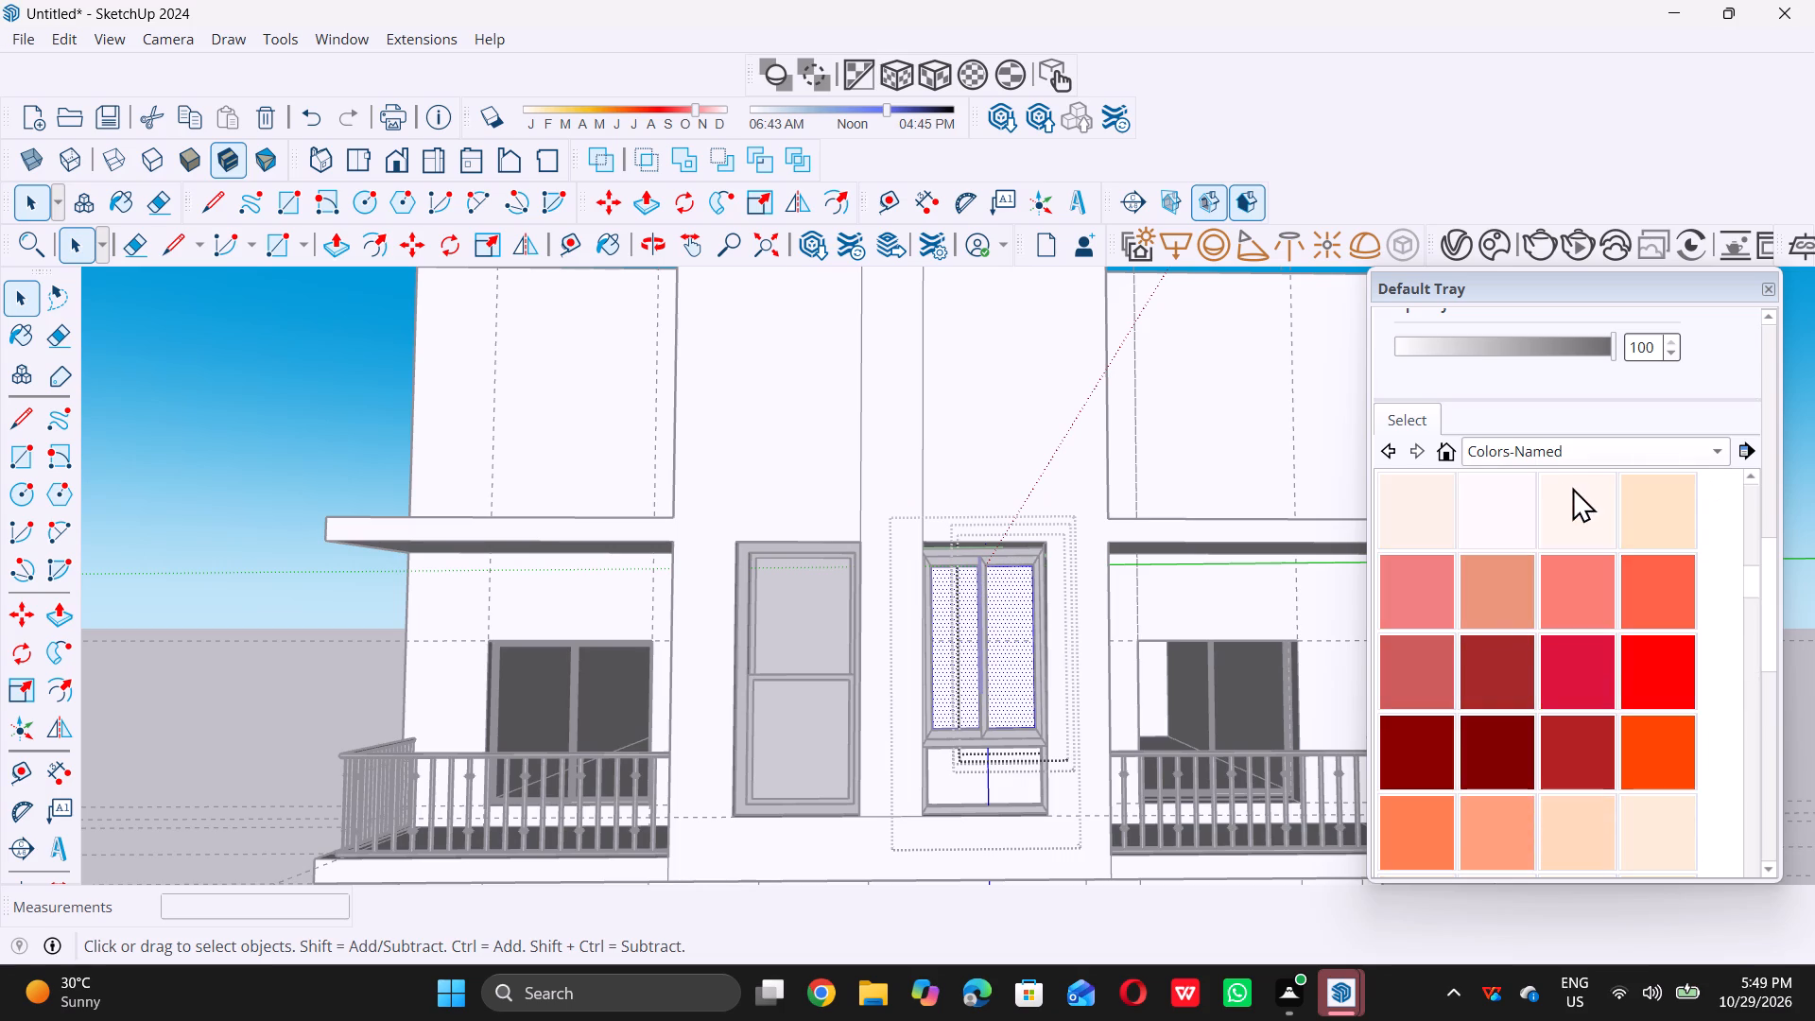
scroll(1703, 396, "up", 10)
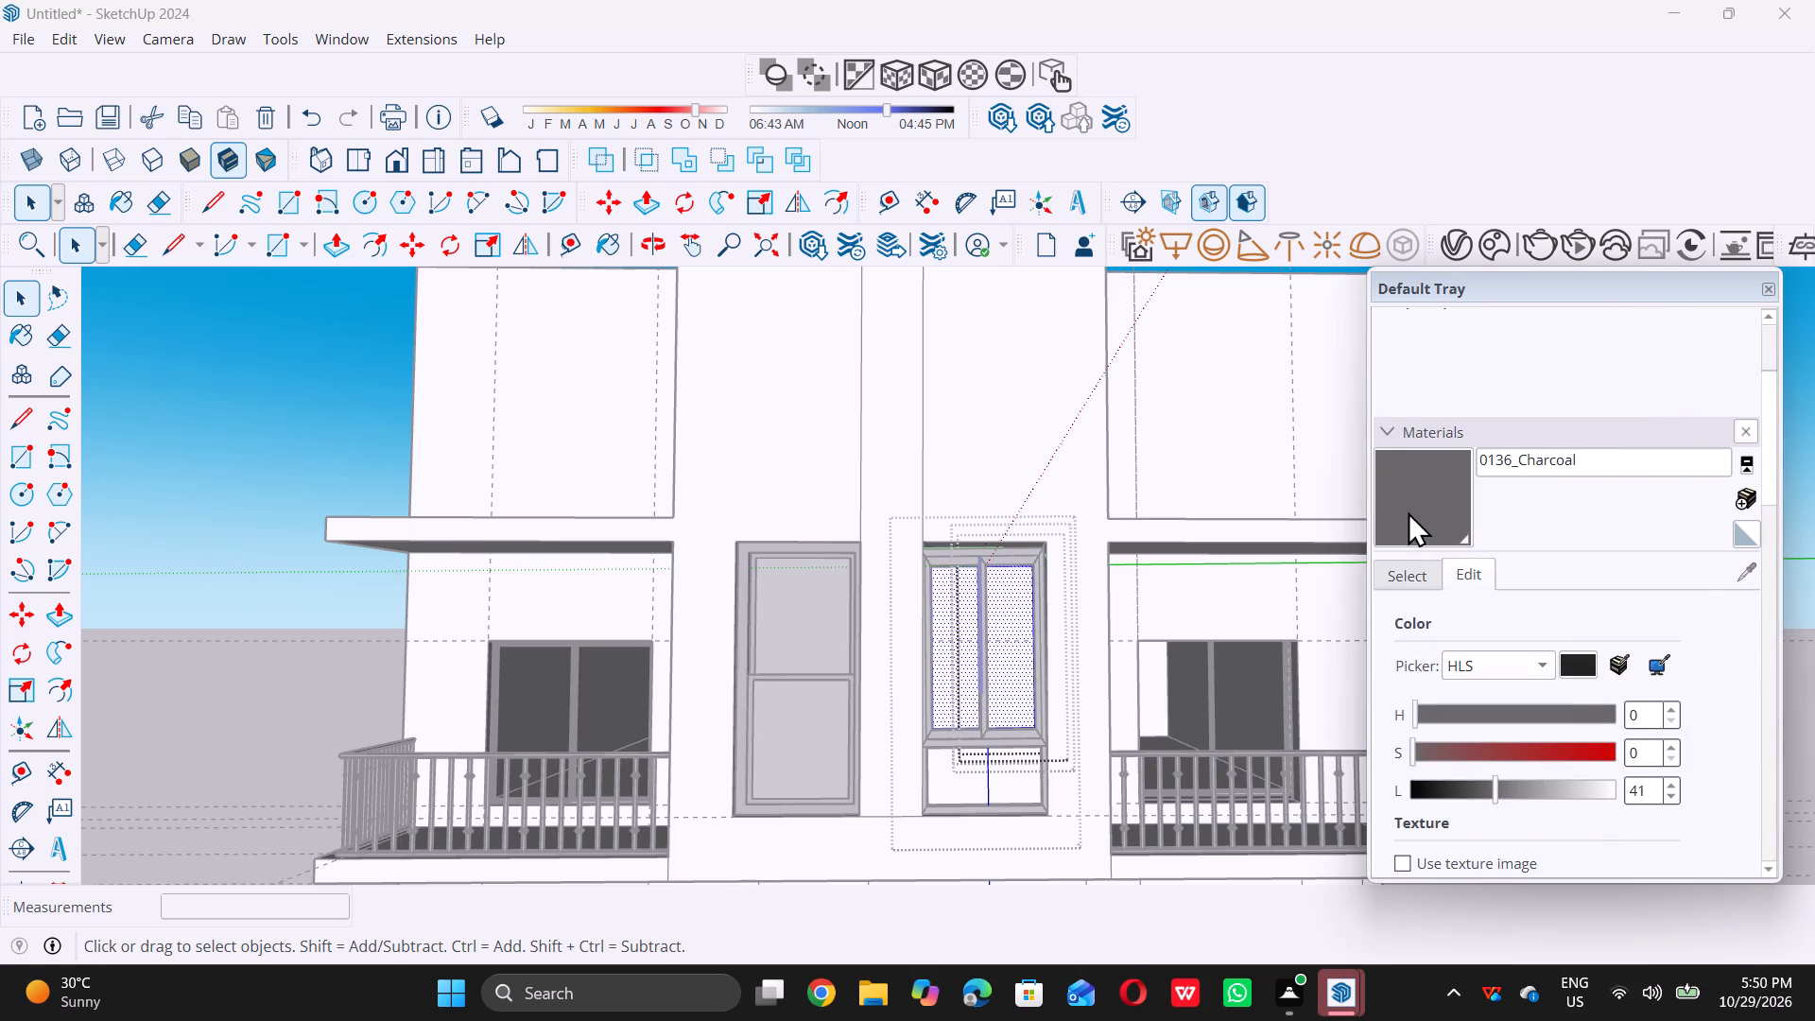
double_click(1408, 511)
left_click(998, 657)
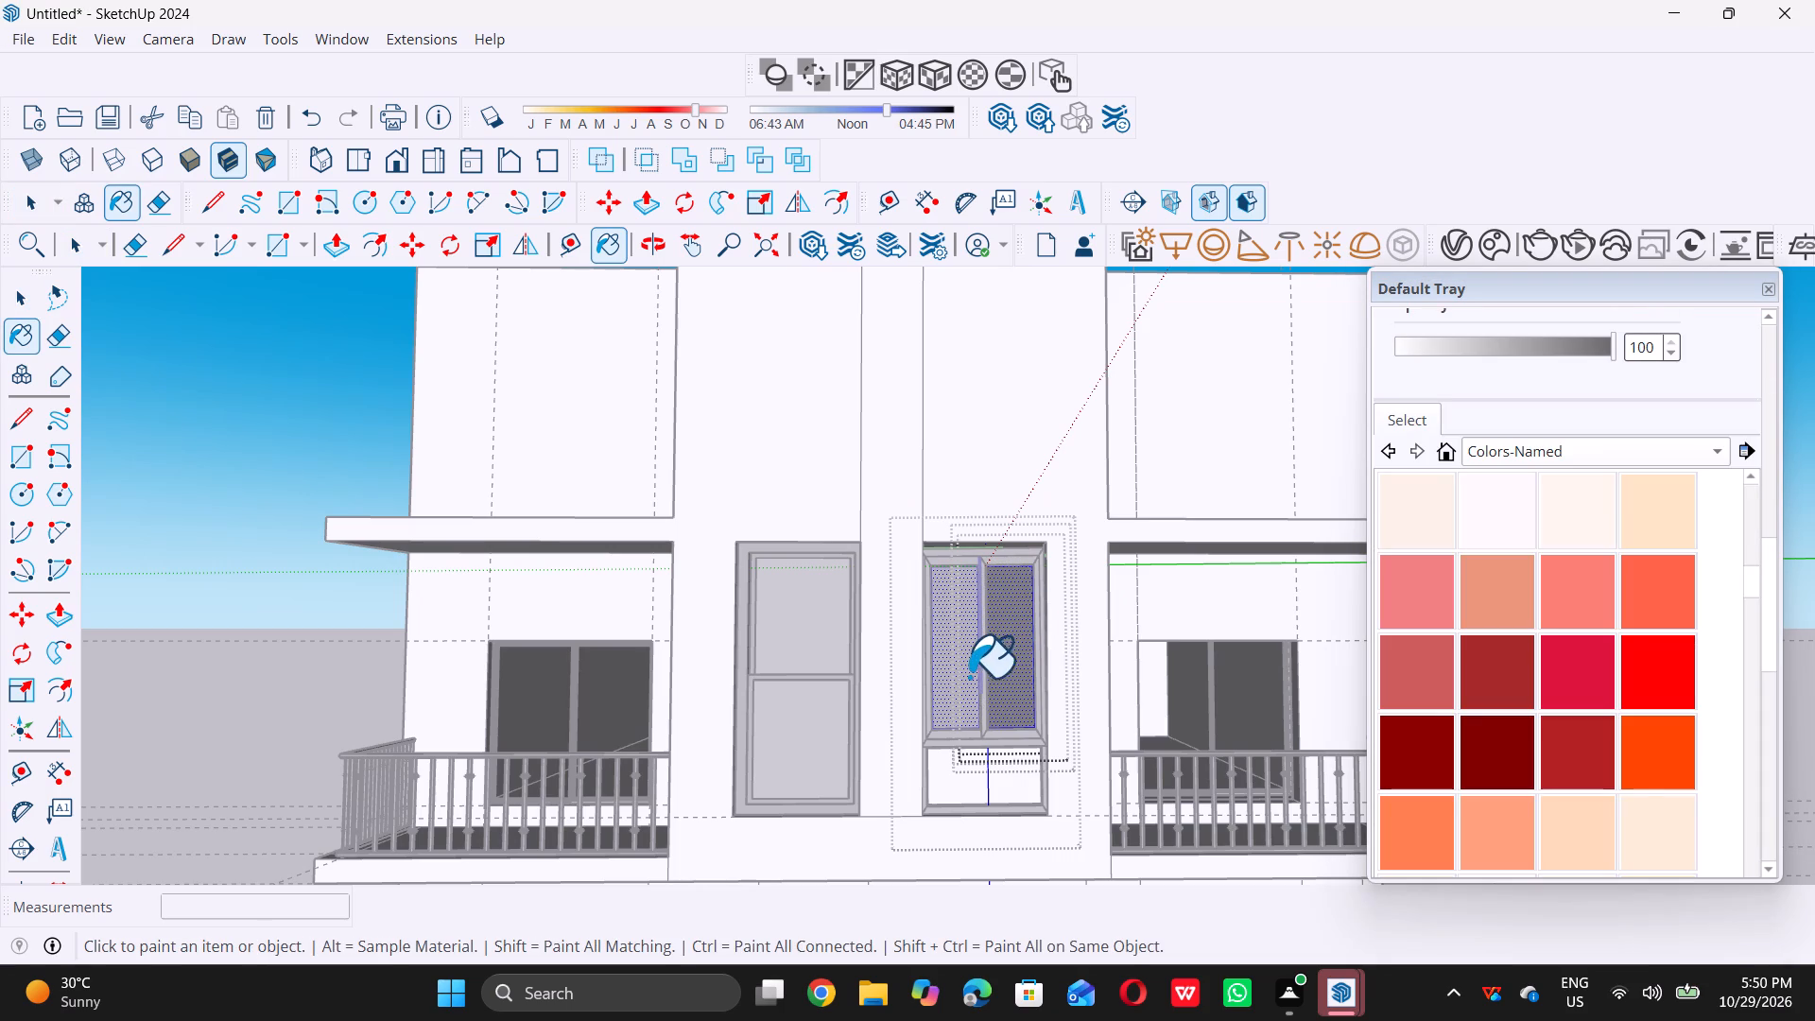
double_click(968, 789)
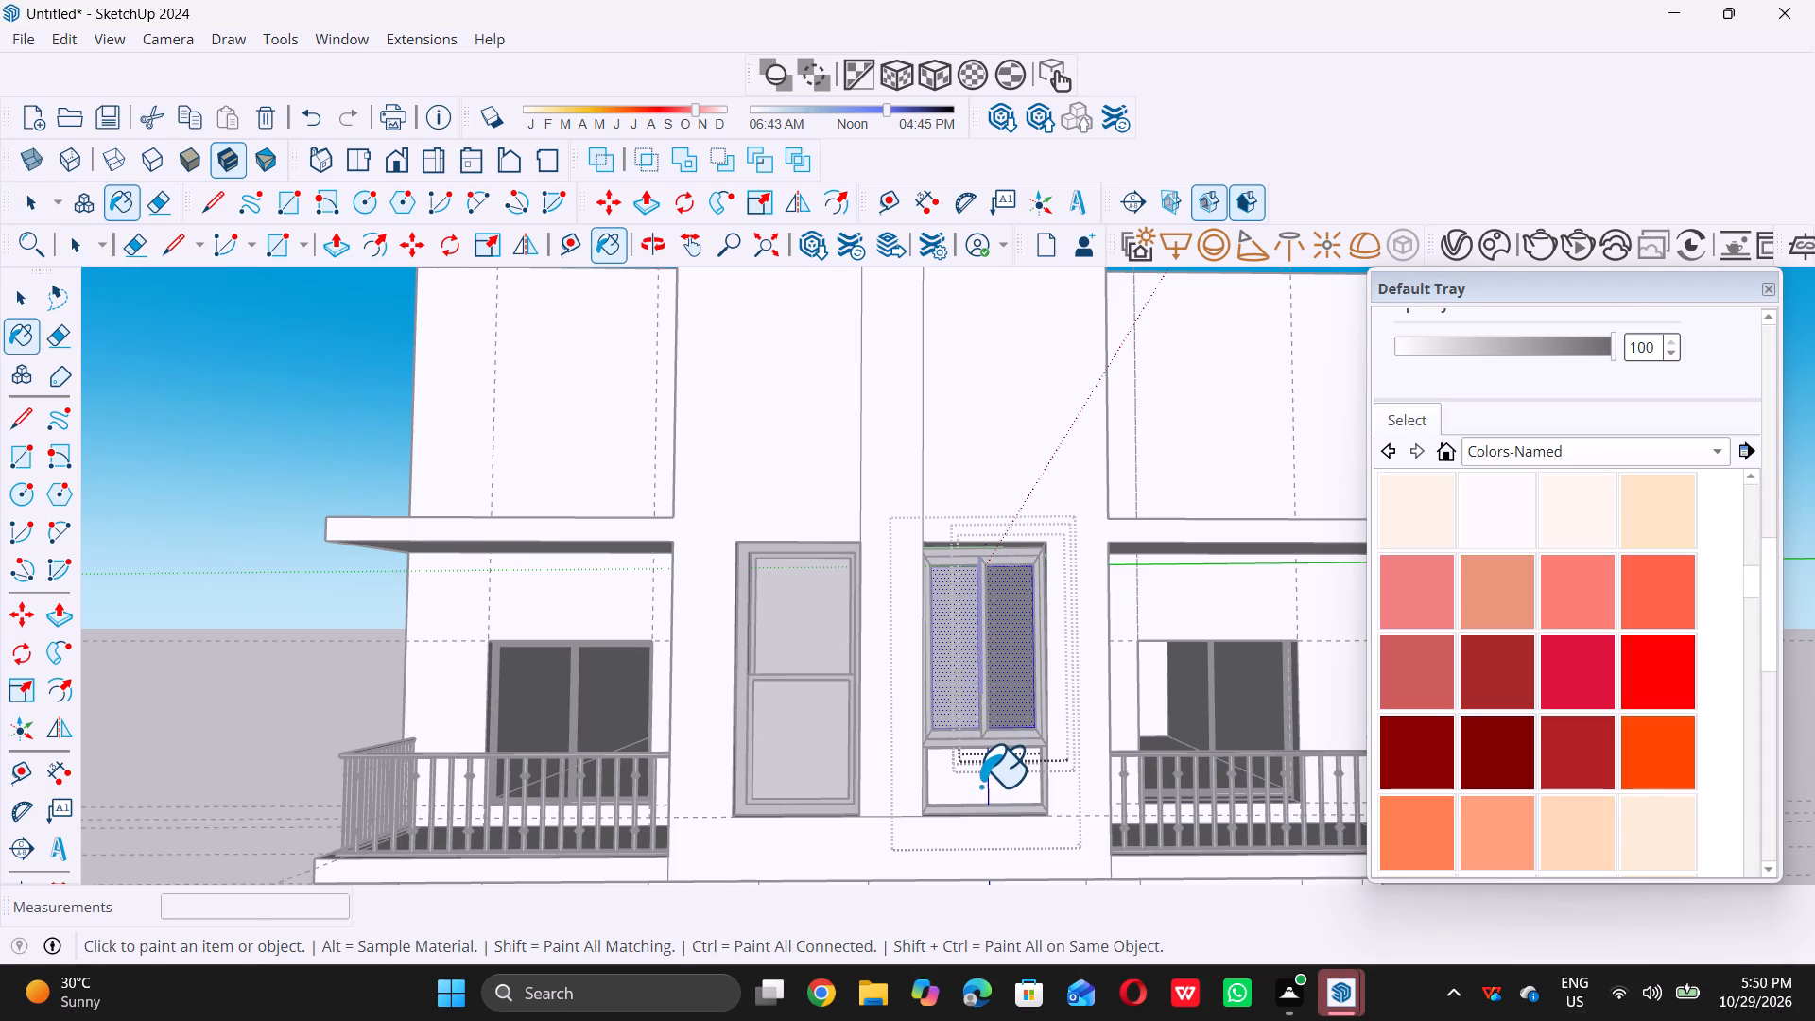
key("space")
left_click(238, 639)
triple_click(246, 622)
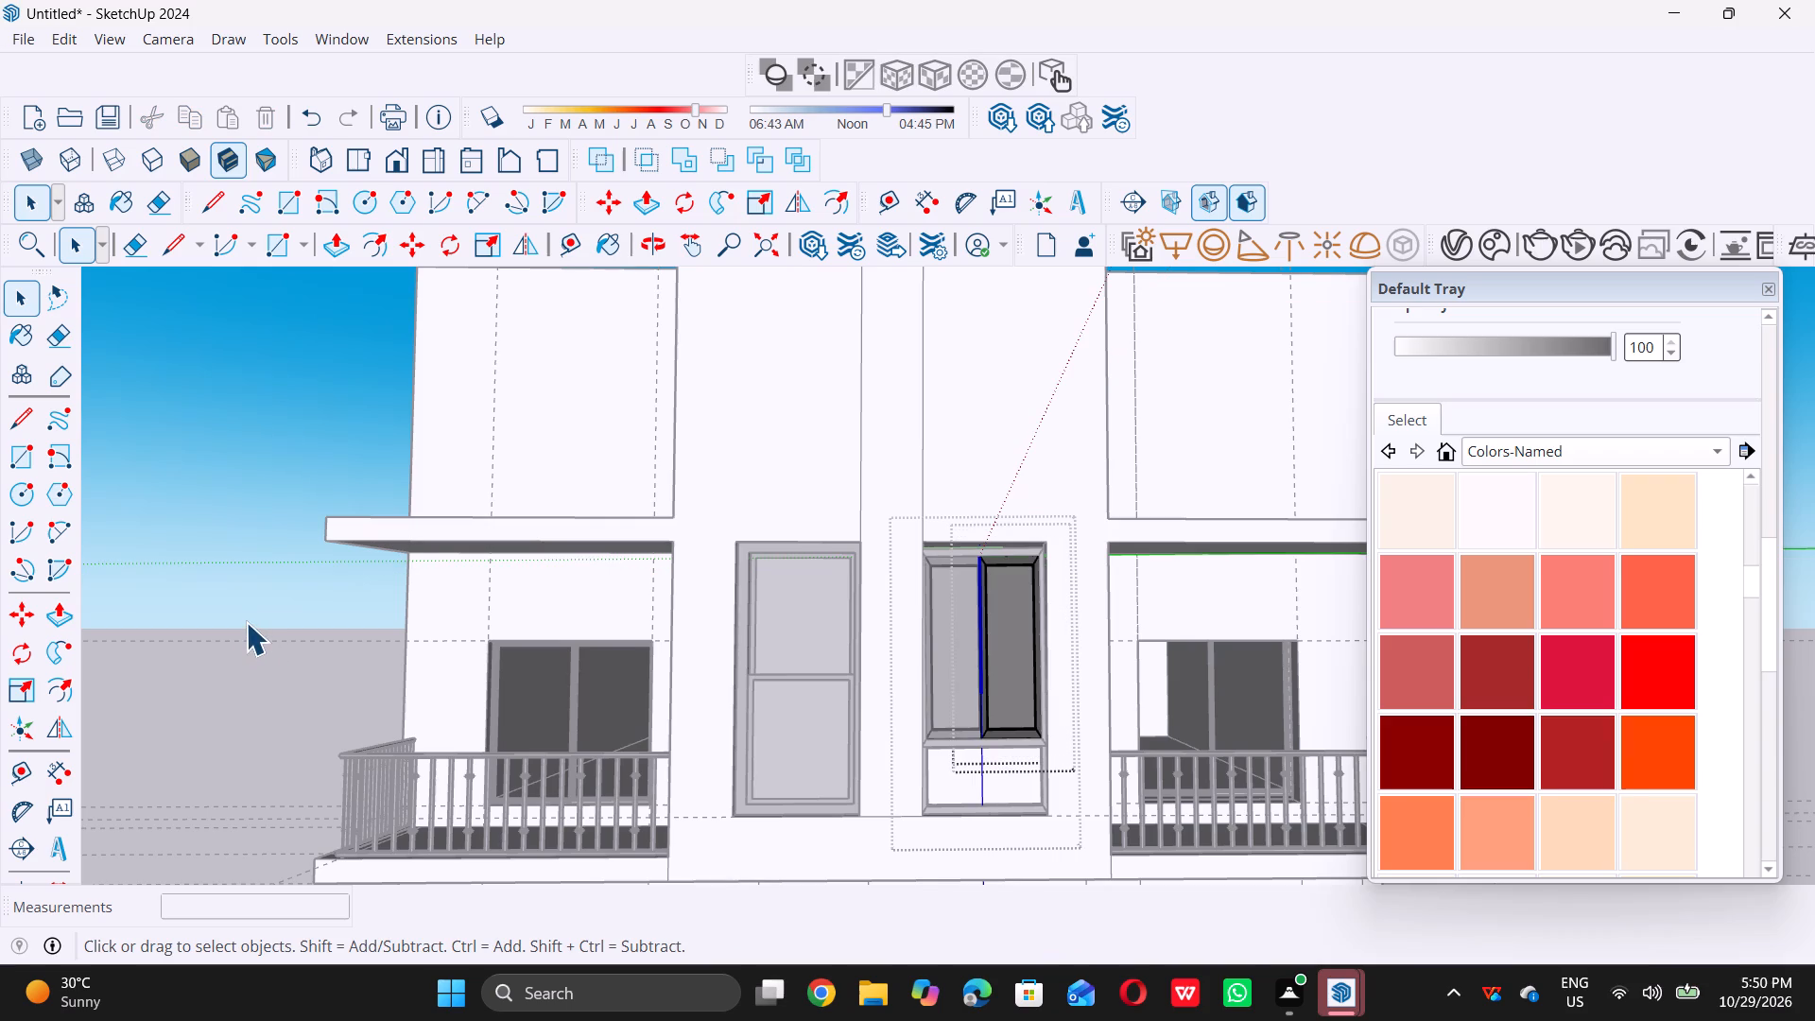
Paint the bottom pane of the central wall's right window with 0136_Charcoal.
triple_click(1010, 770)
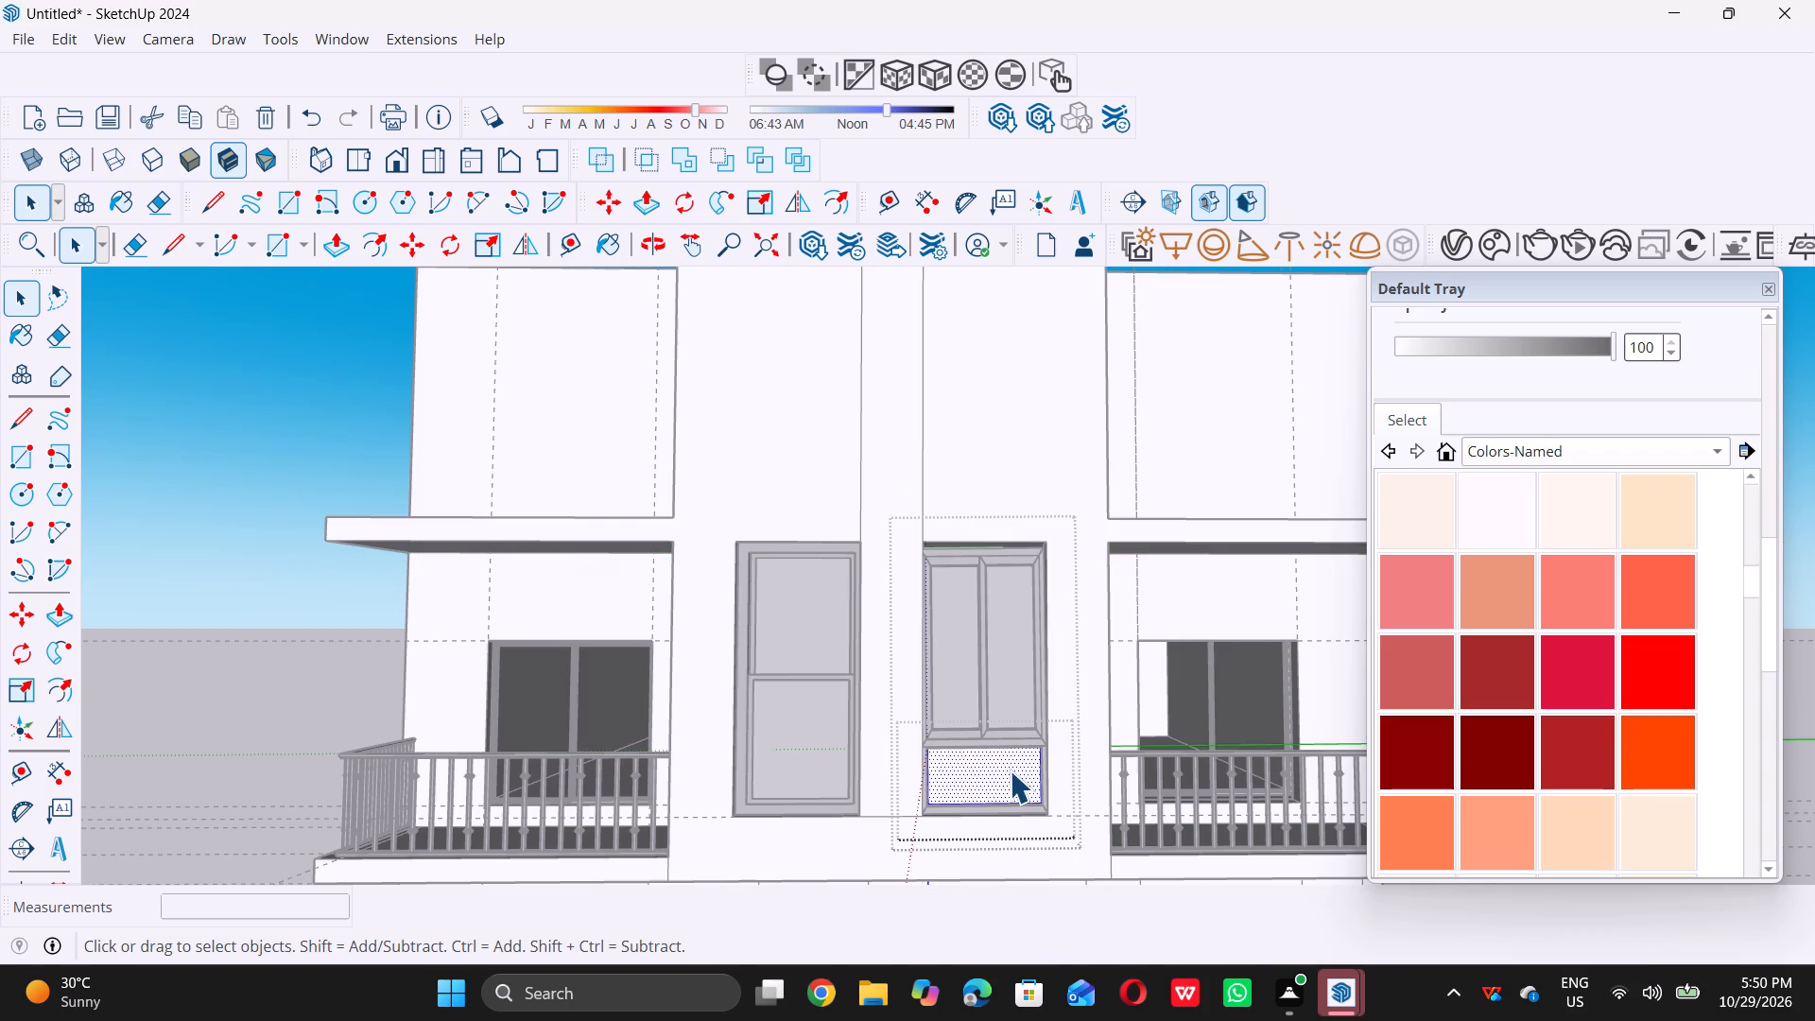
scroll(1585, 465, "up", 8)
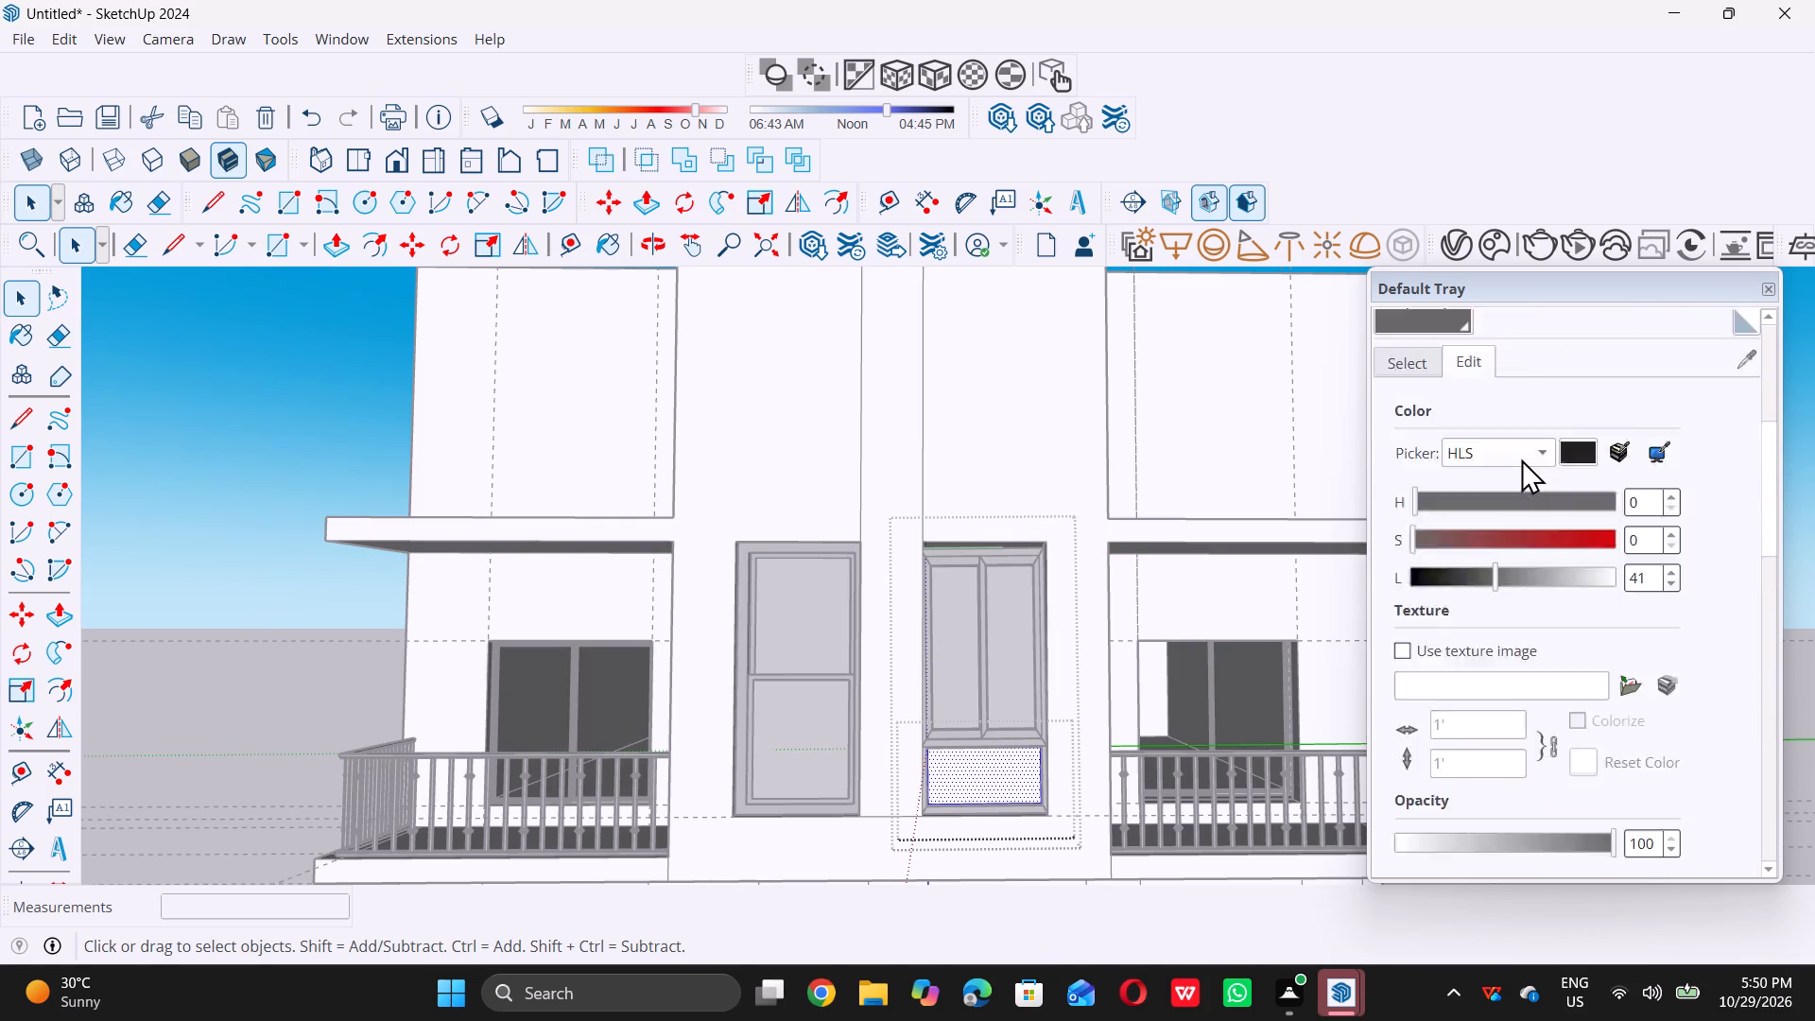
scroll(1521, 459, "up", 1)
left_click(1449, 431)
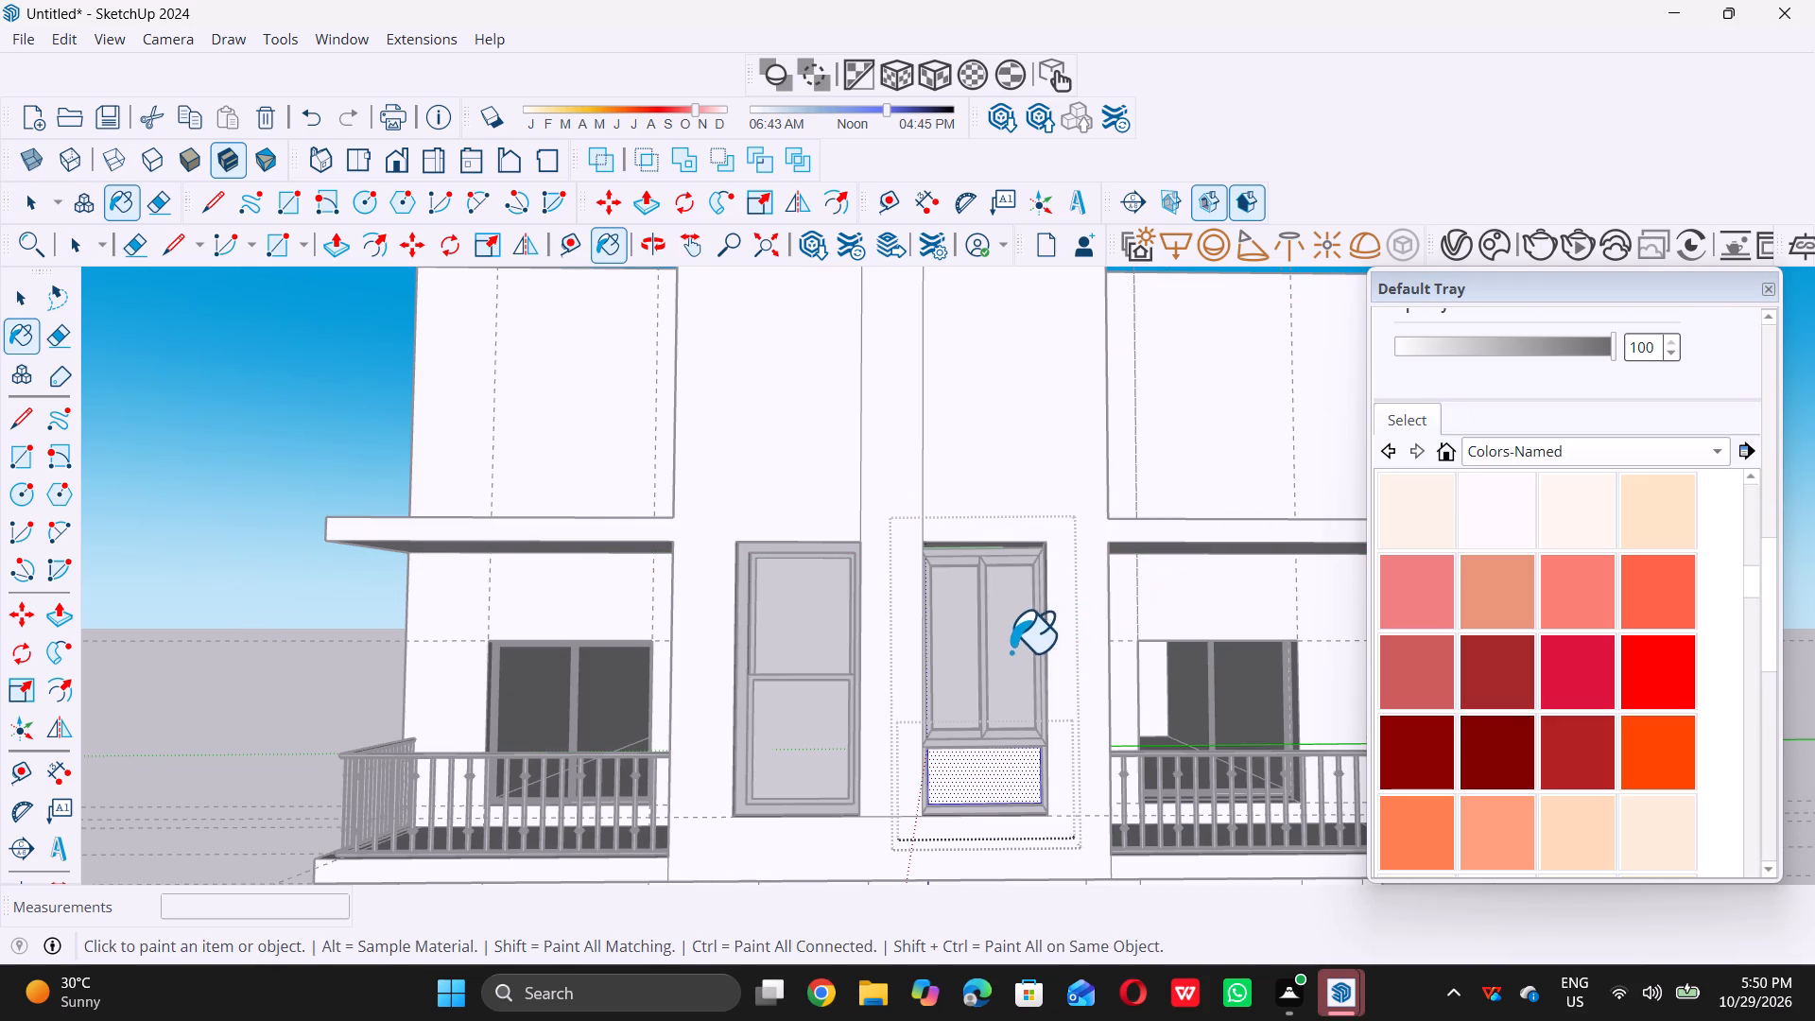
left_click(1008, 652)
triple_click(985, 781)
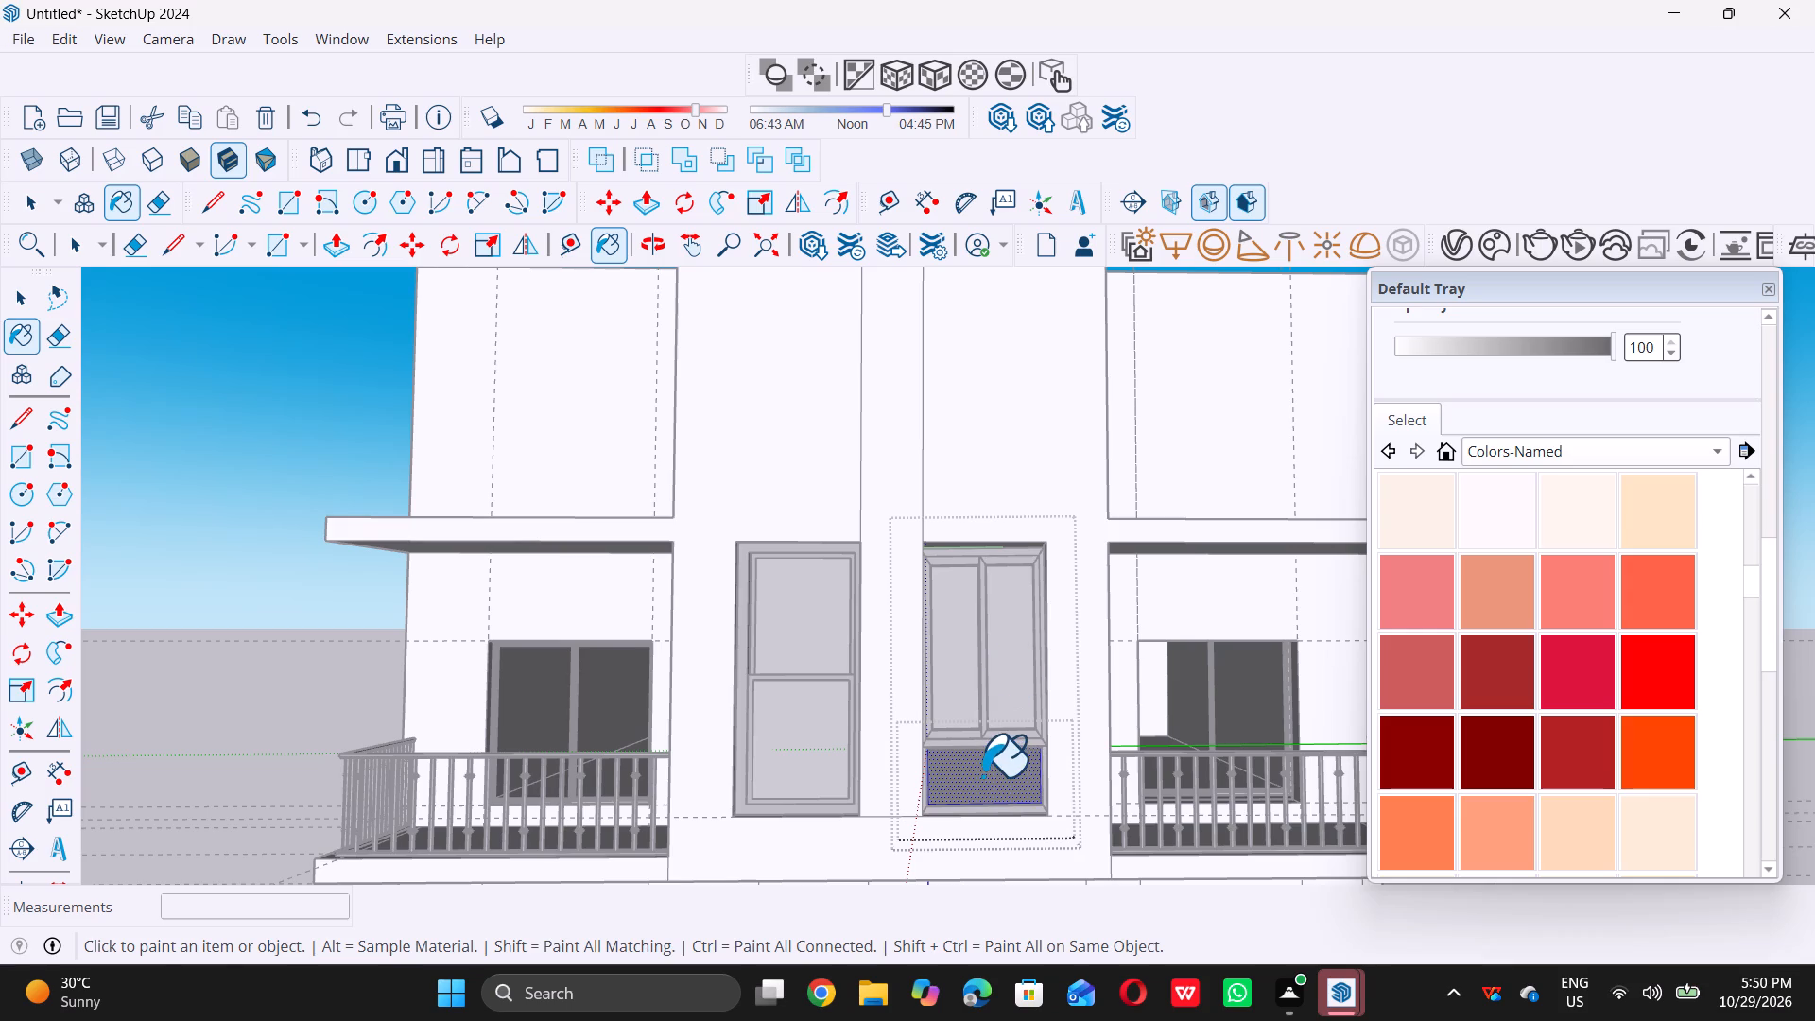
key("space")
scroll(975, 803, "down", 4)
triple_click(314, 580)
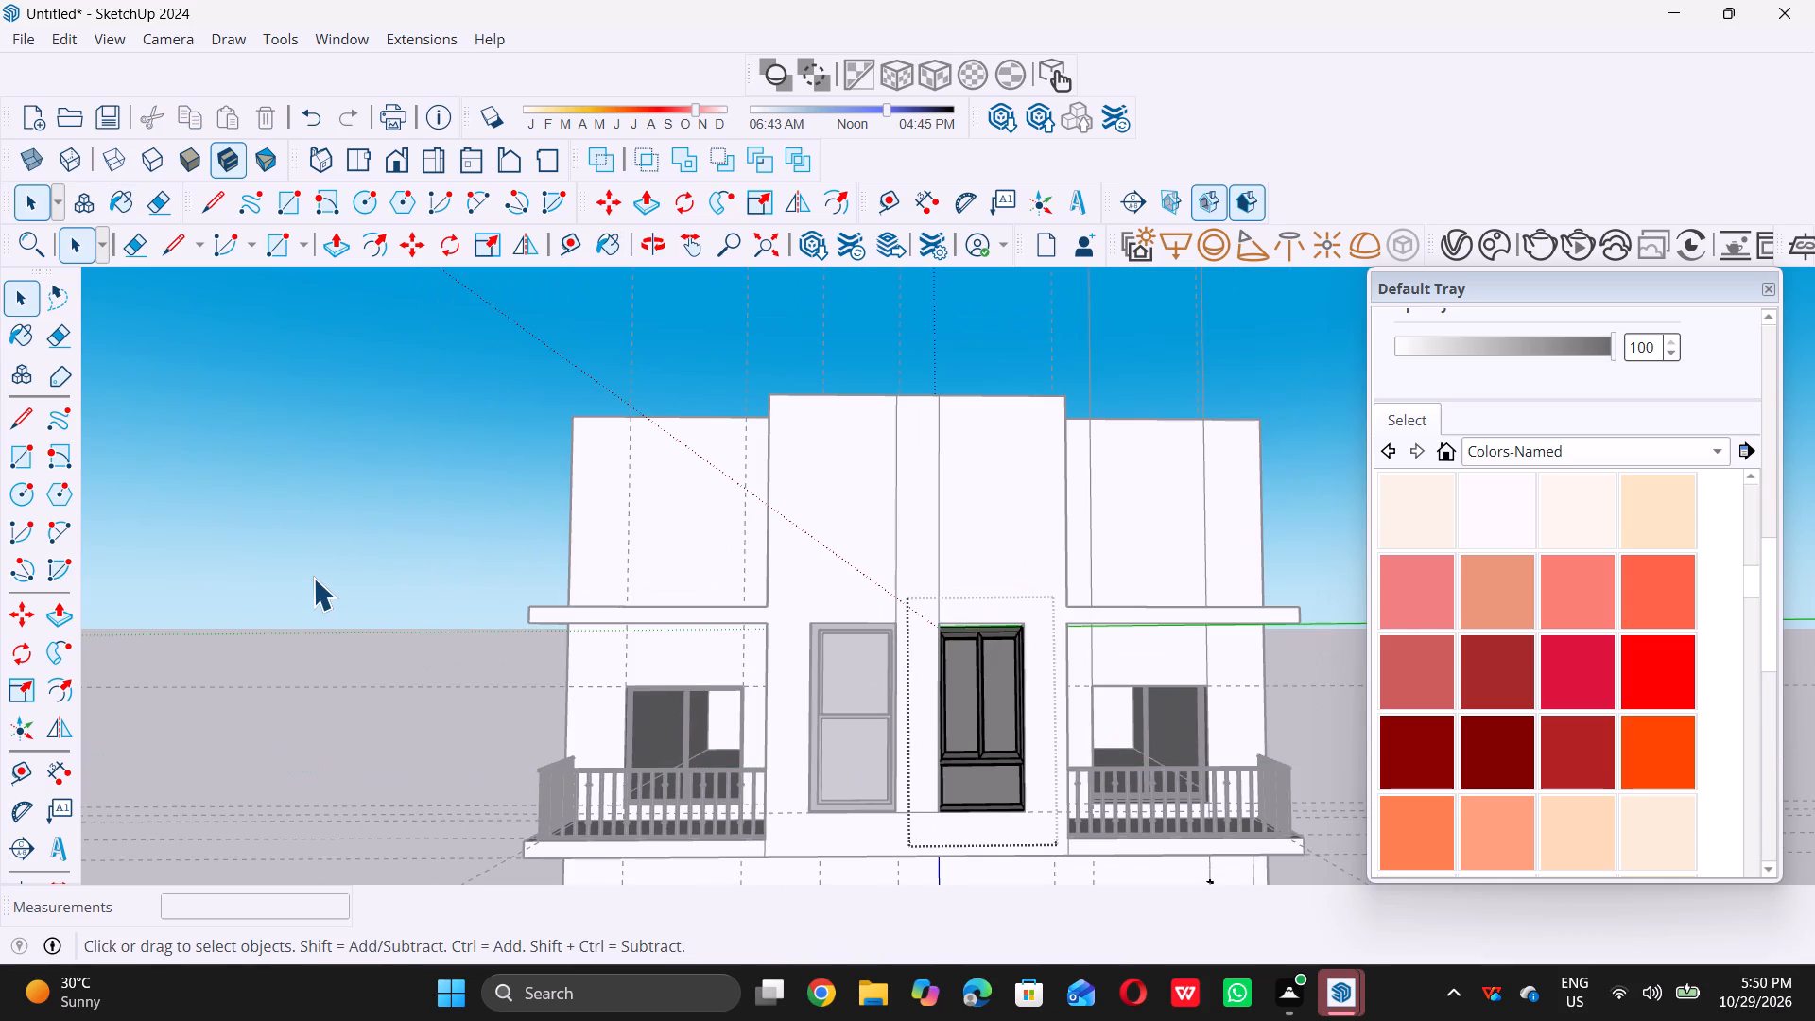
triple_click(313, 578)
double_click(313, 578)
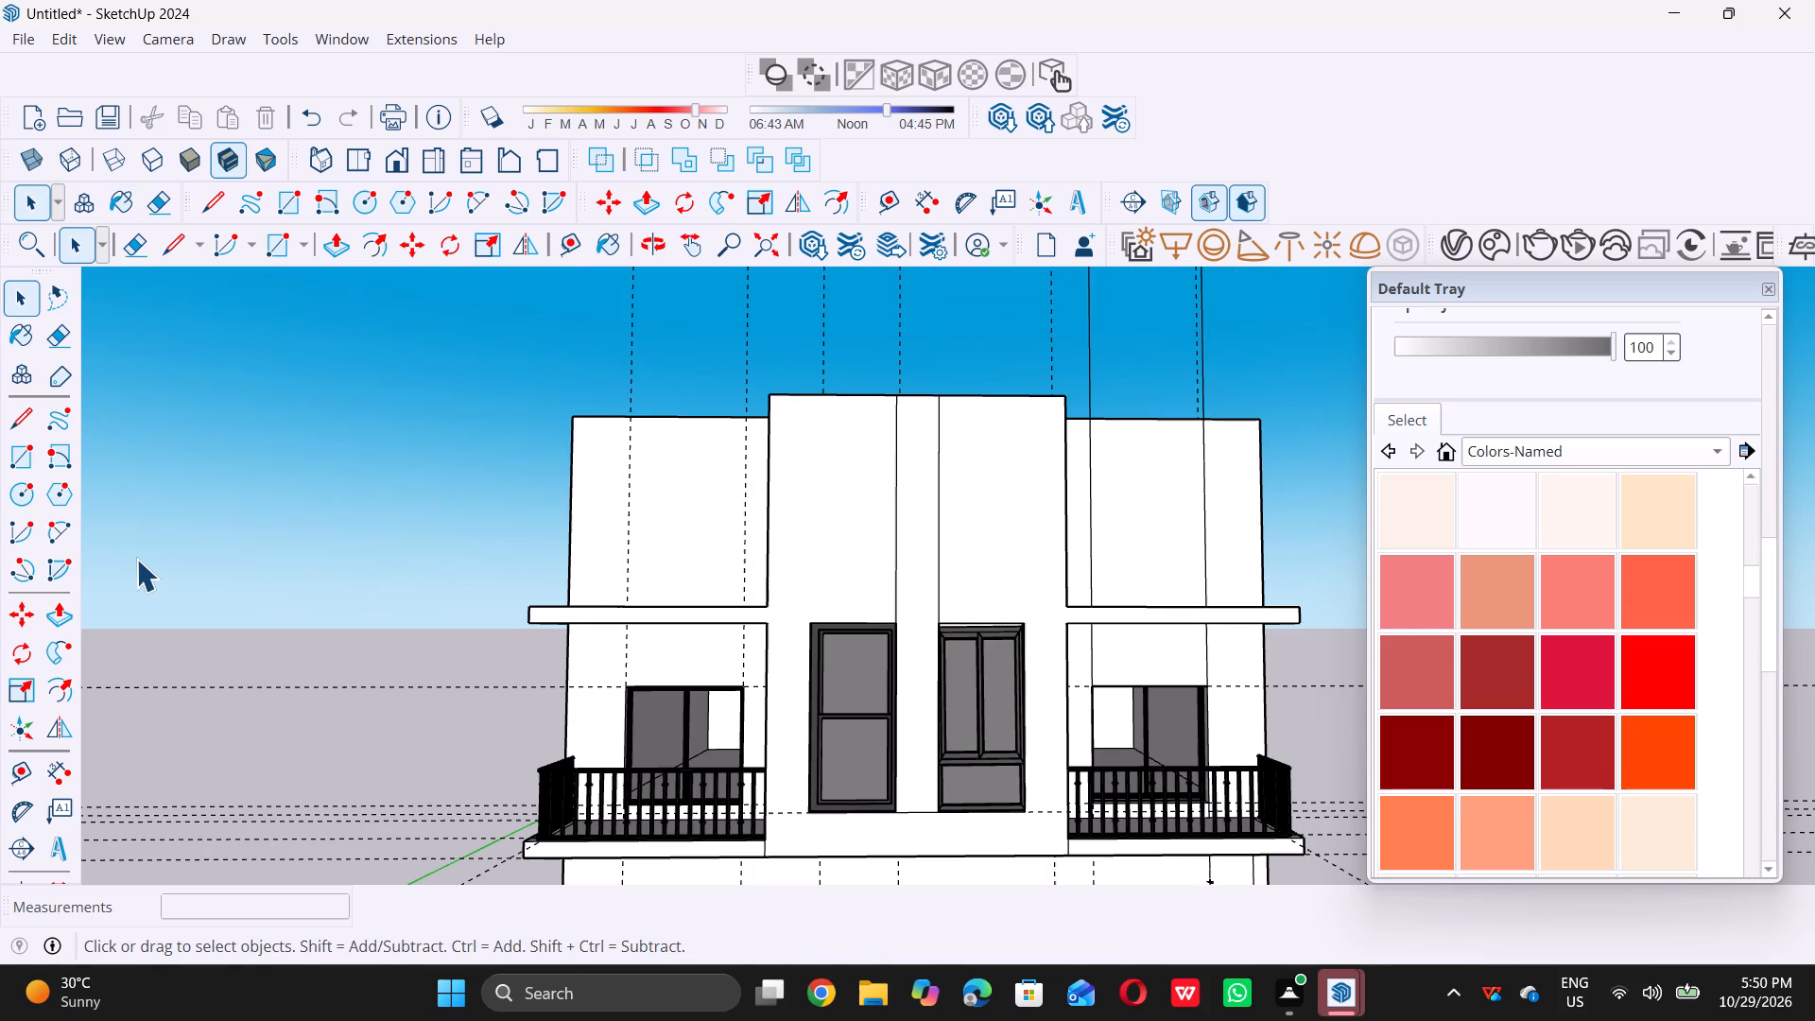
left_click(136, 559)
middle_click_drag(877, 413, 860, 479)
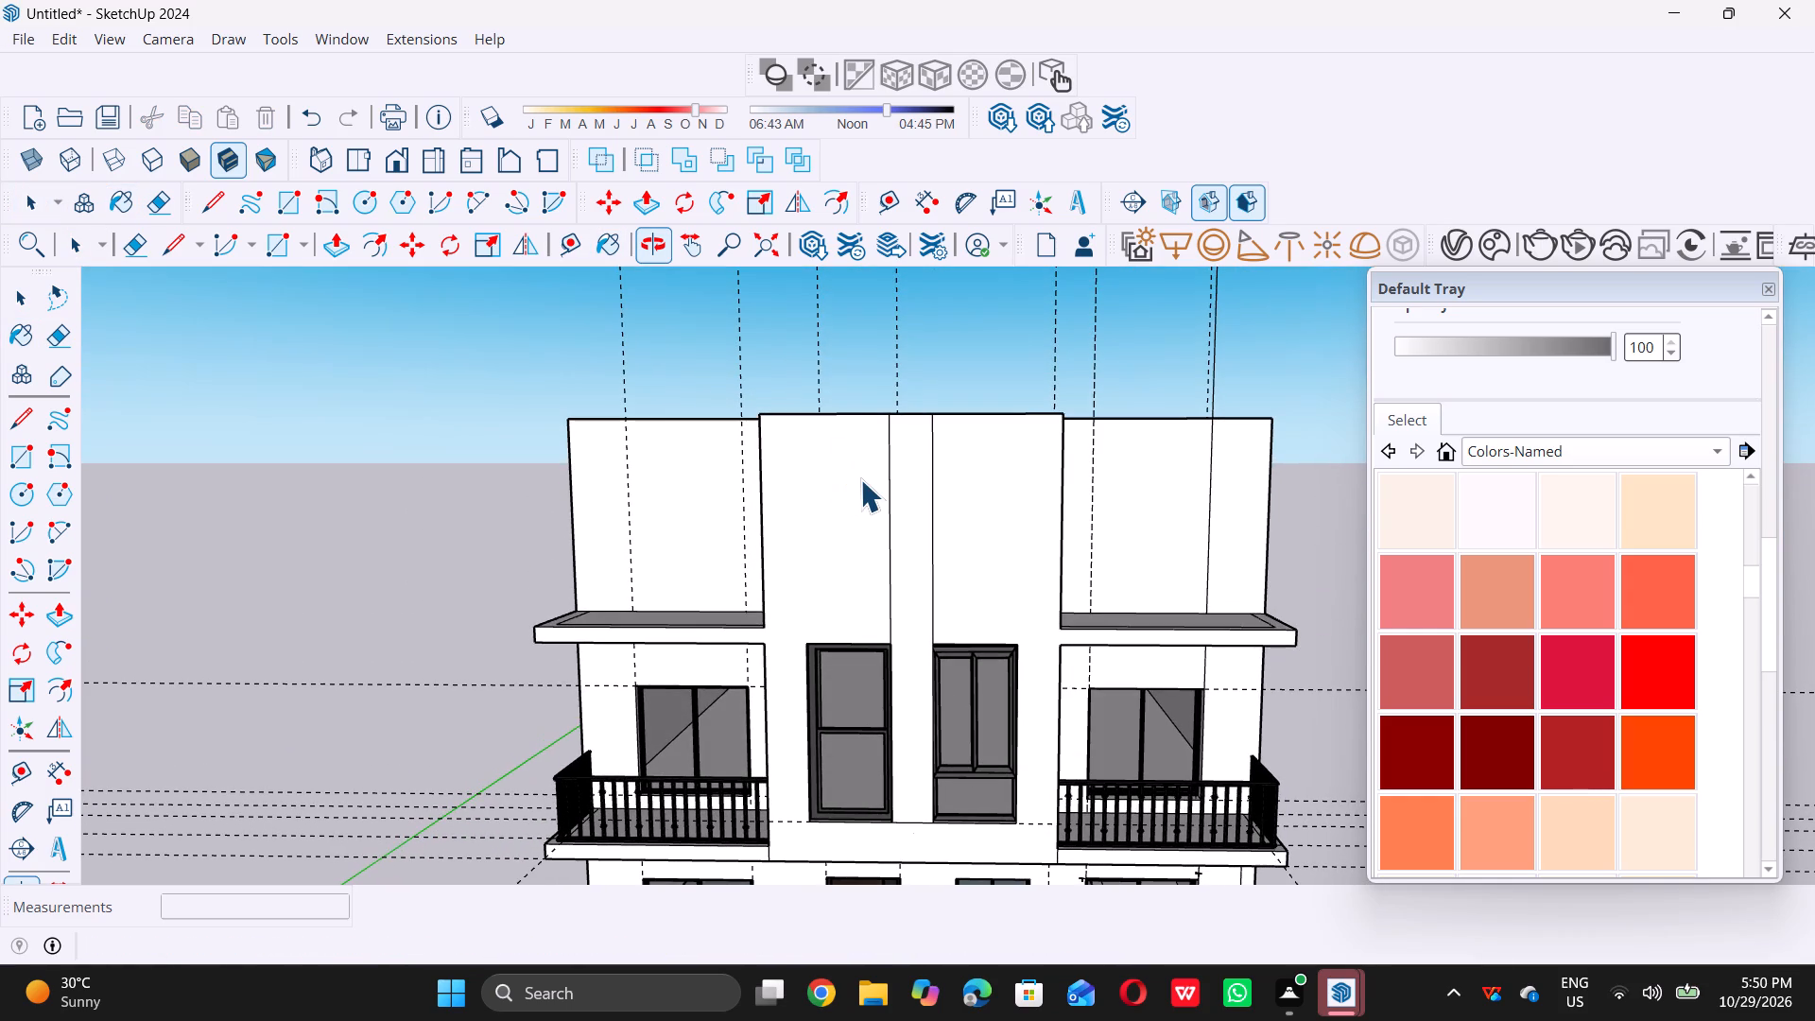
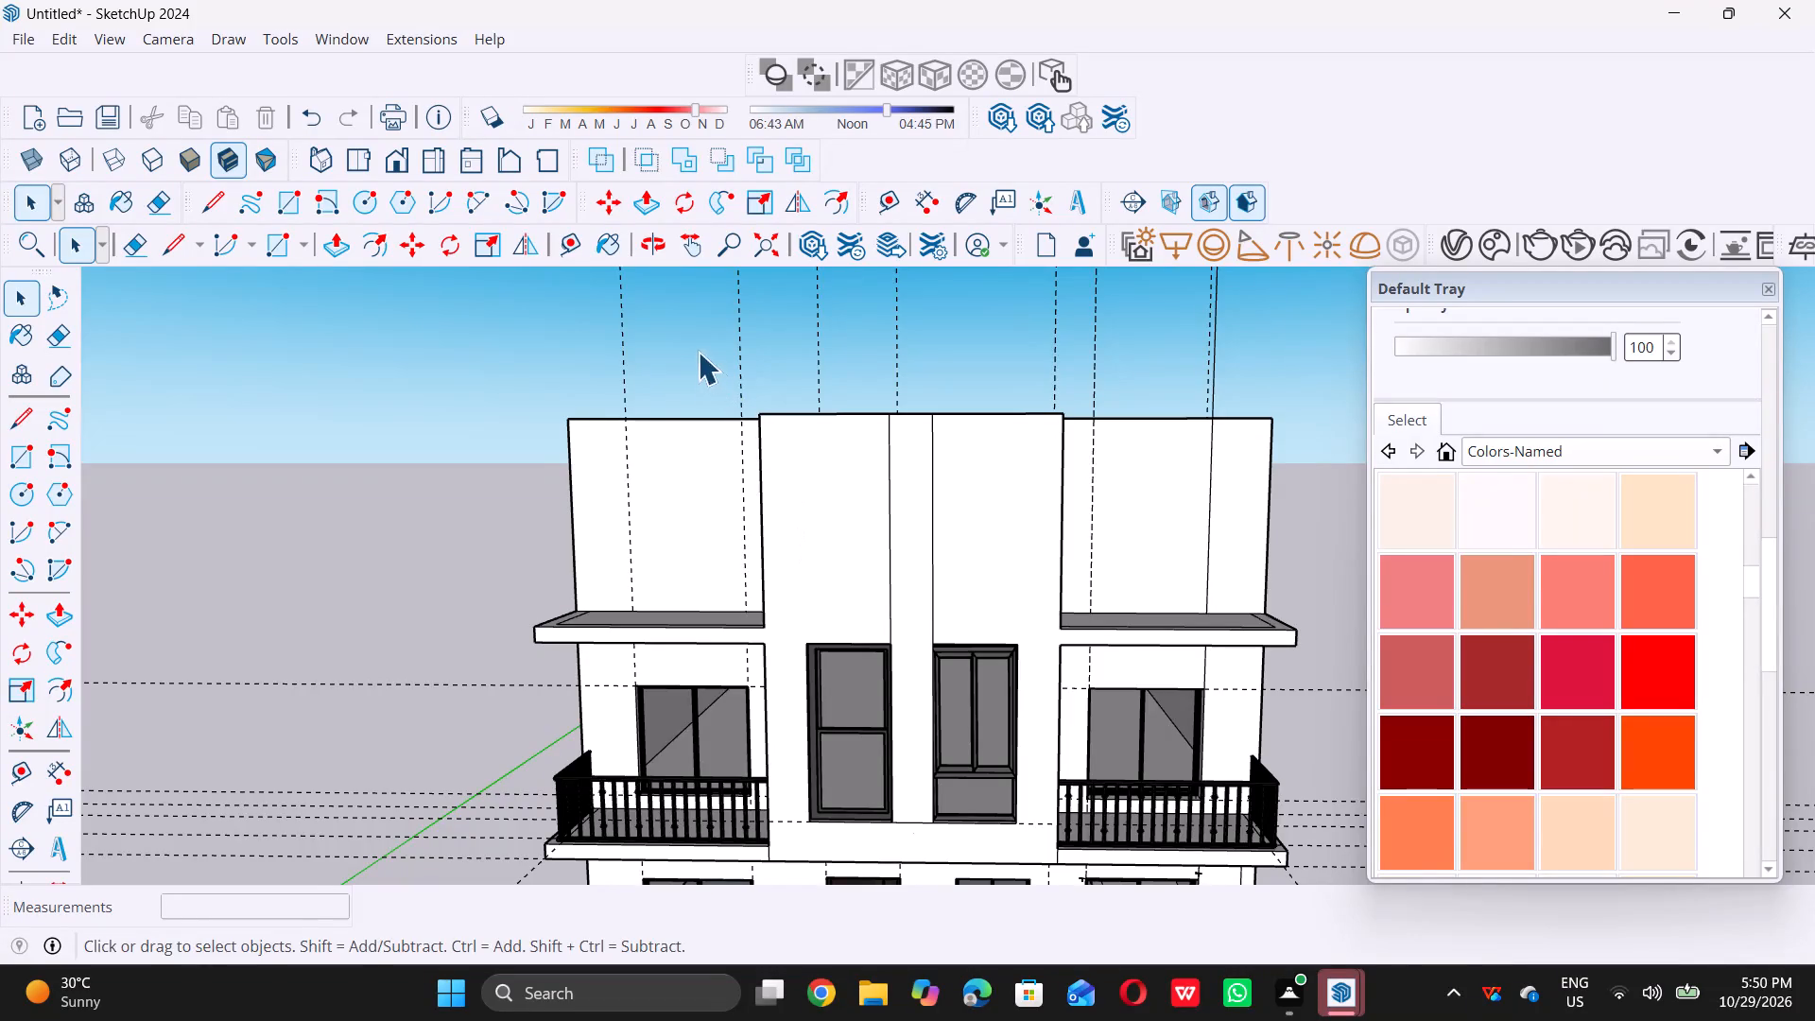
Examine the whole house from above, the side and the front, including the blank upper-storey walls.
middle_click_drag(695, 352, 771, 432)
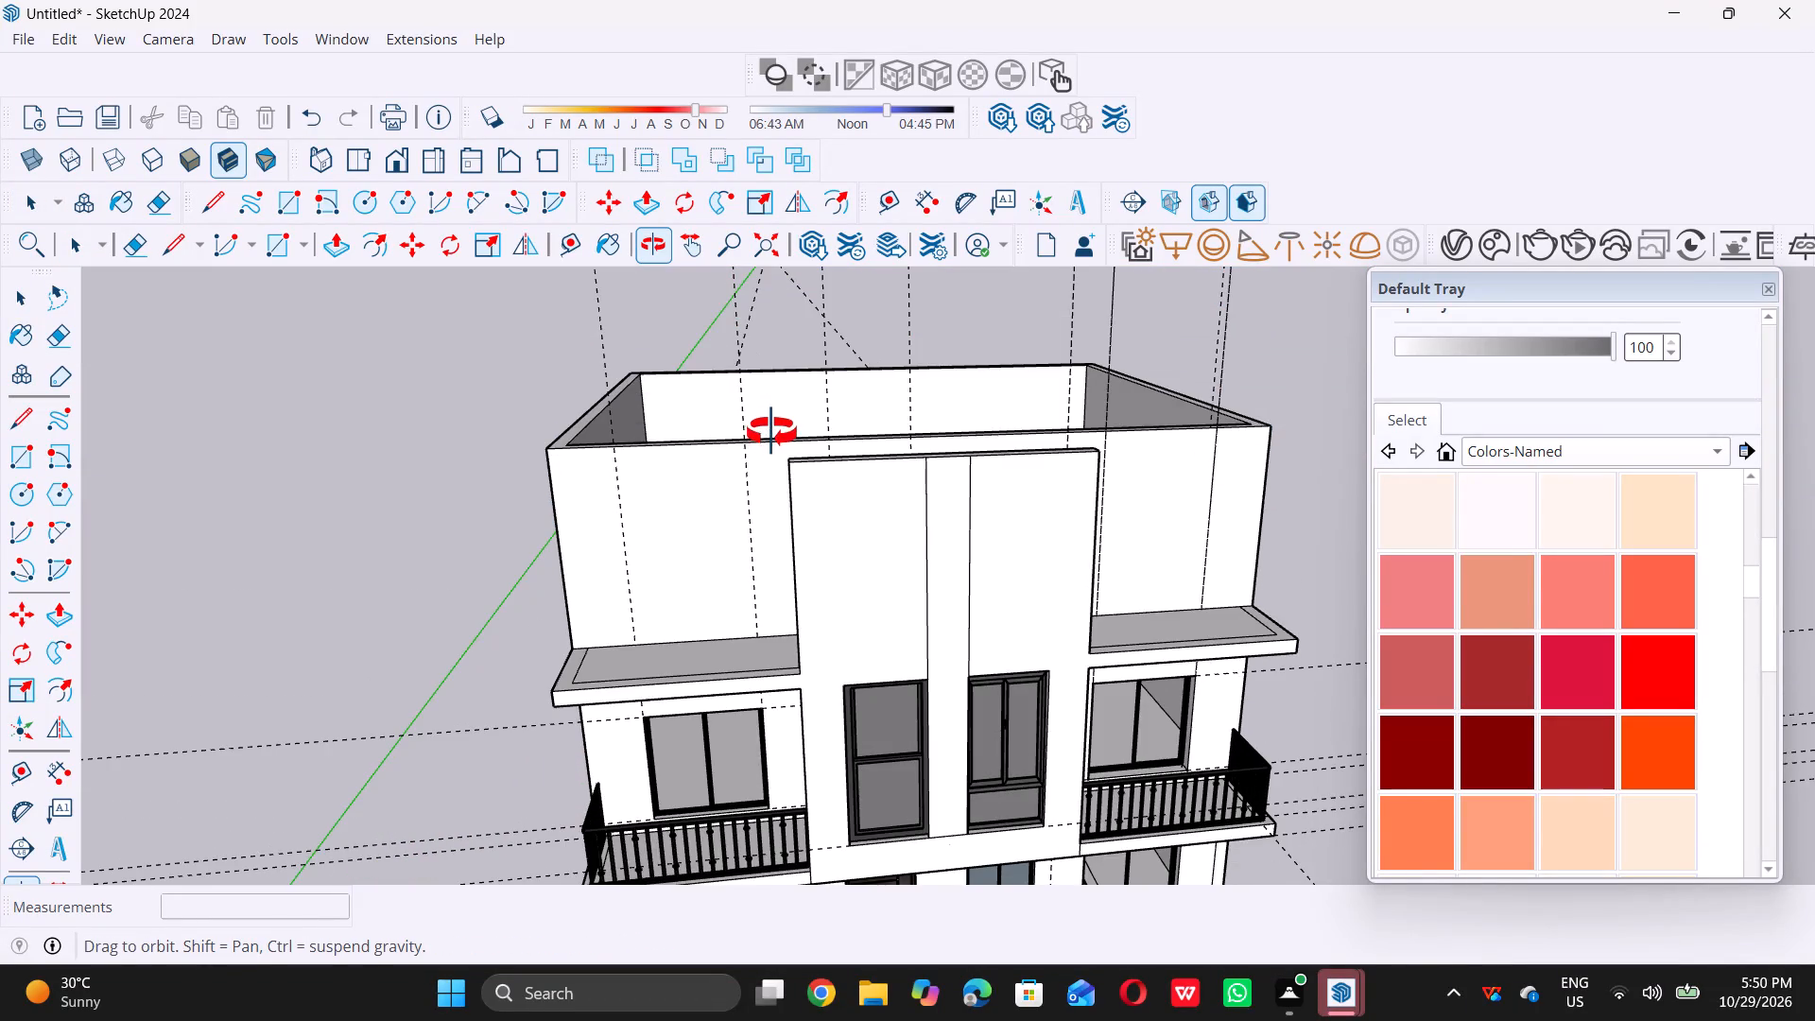
middle_click_drag(771, 432, 752, 421)
scroll(748, 432, "down", 3)
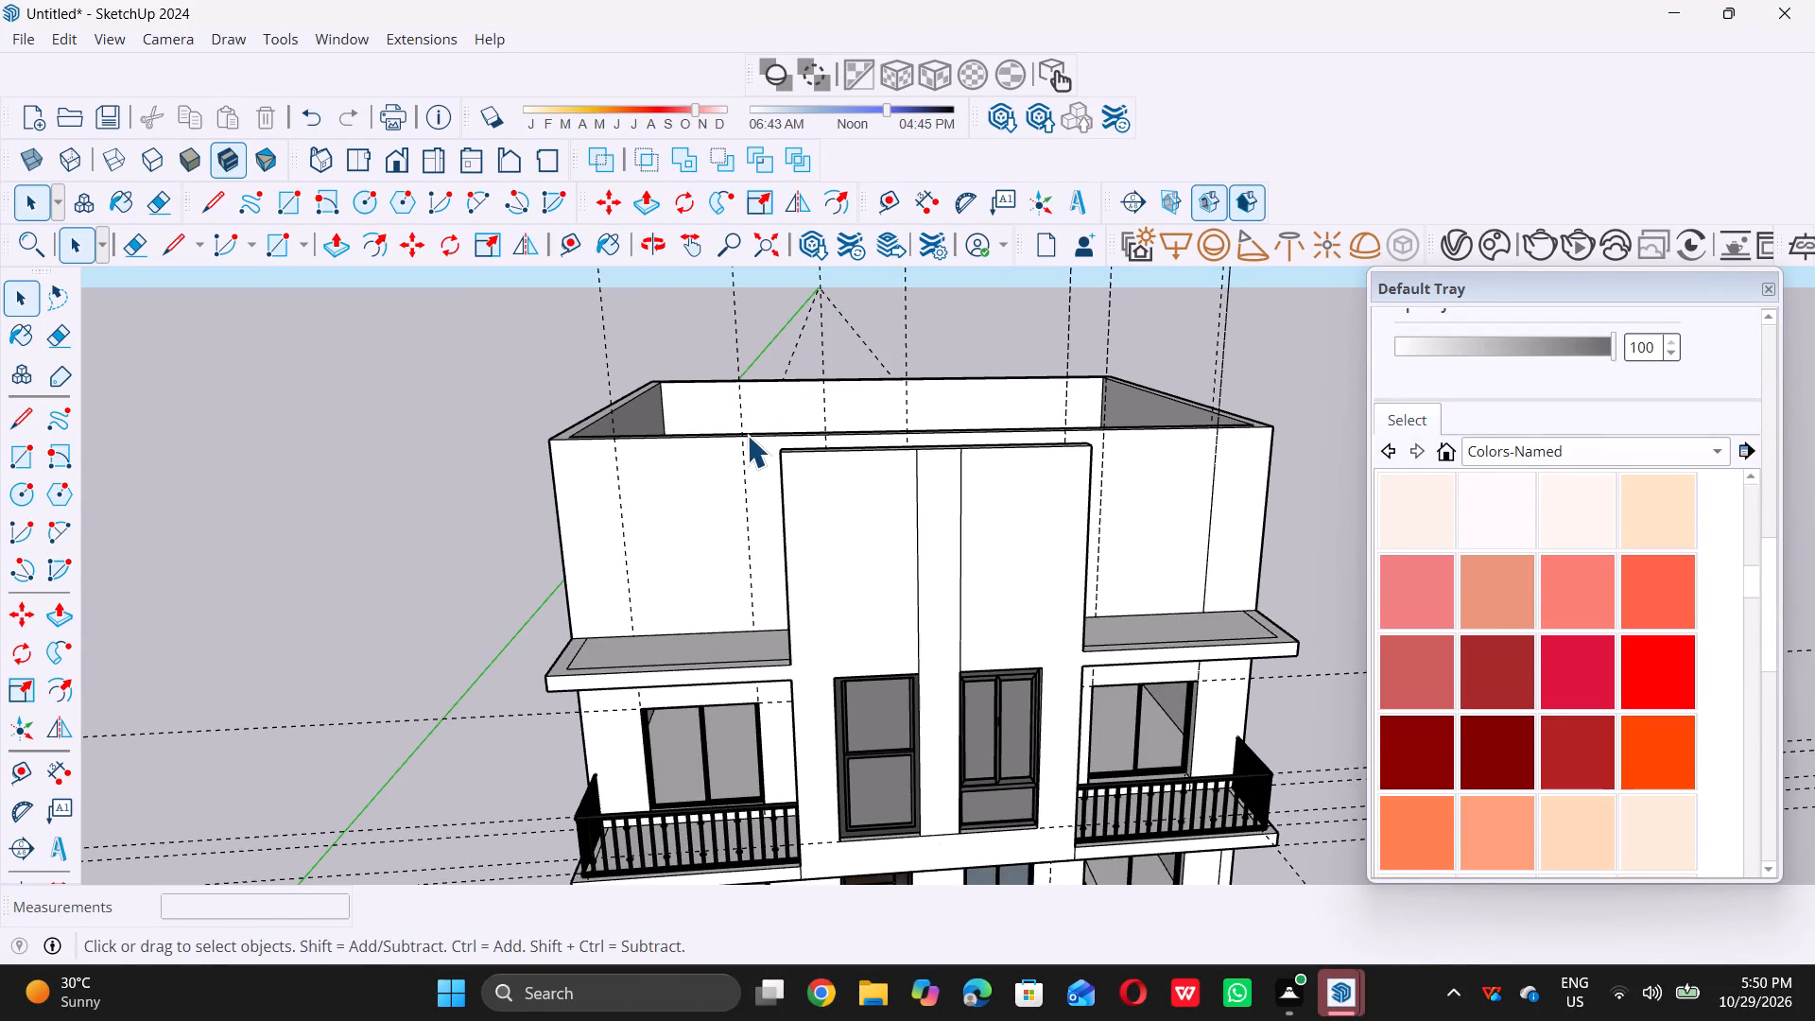
scroll(747, 435, "down", 6)
middle_click_drag(613, 451, 880, 466)
middle_click(880, 466)
middle_click_drag(814, 454, 812, 454)
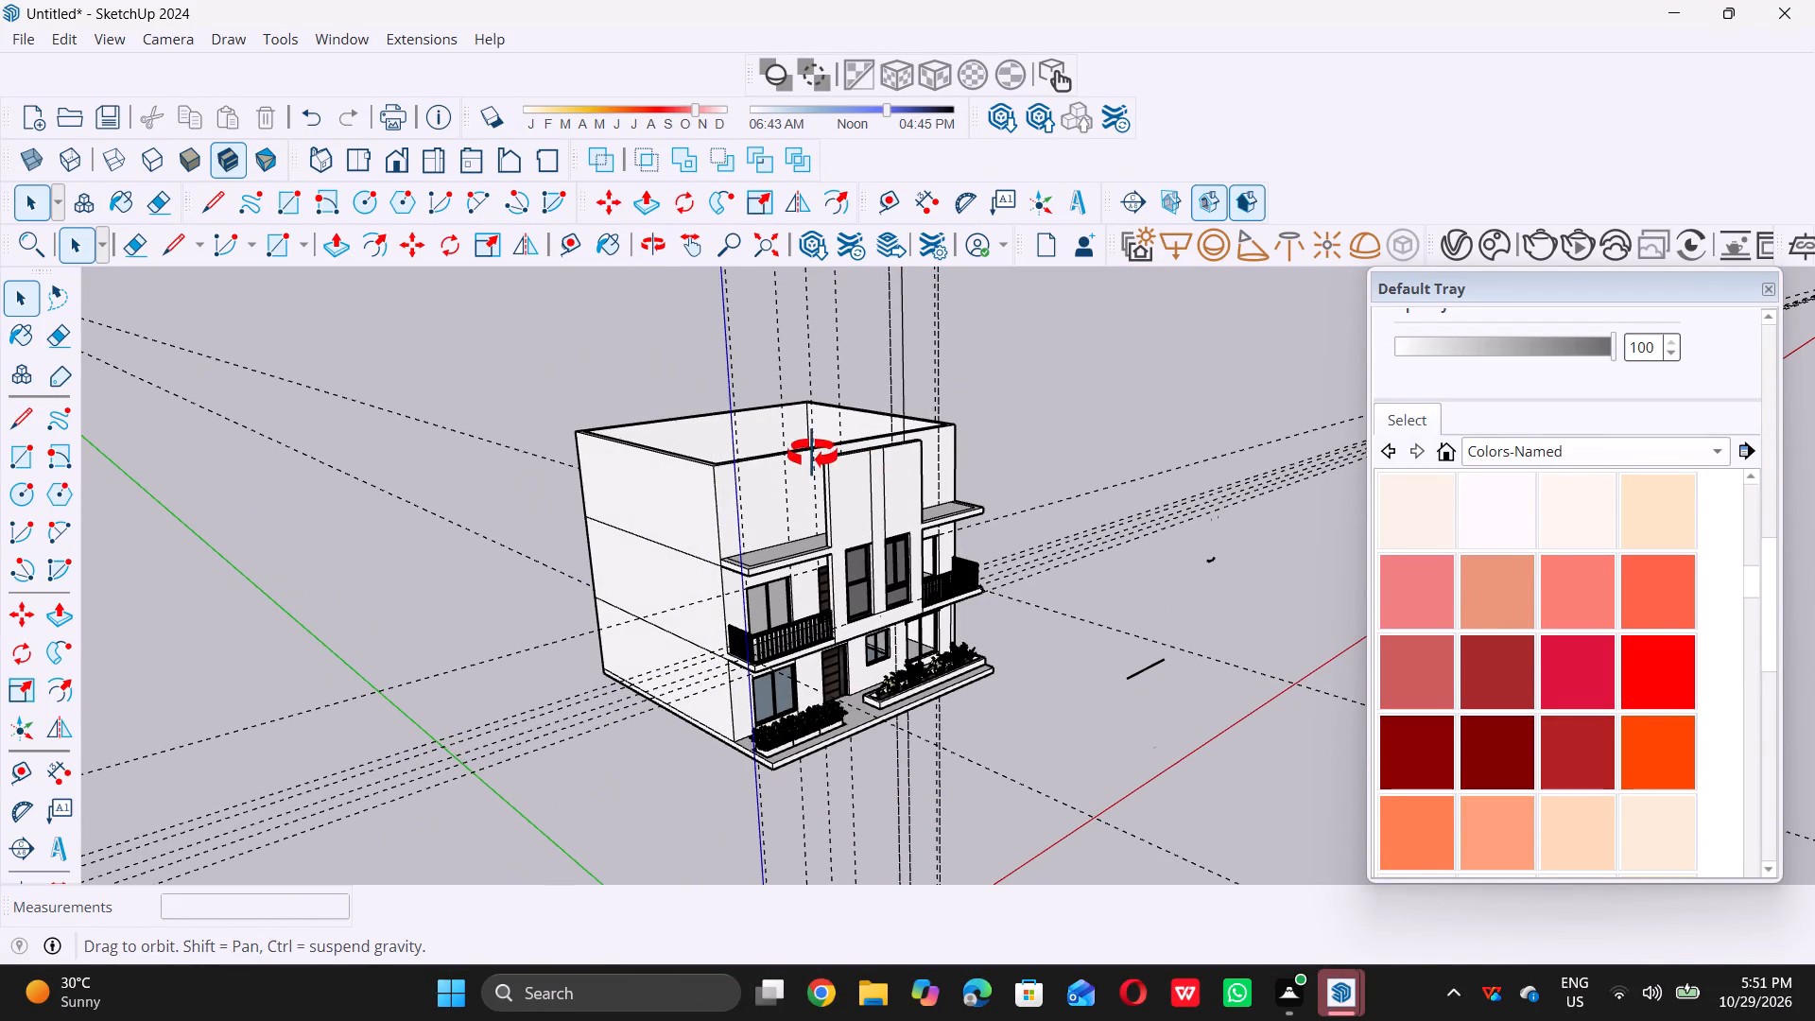
middle_click_drag(812, 454, 908, 519)
scroll(909, 520, "up", 1)
scroll(911, 525, "down", 4)
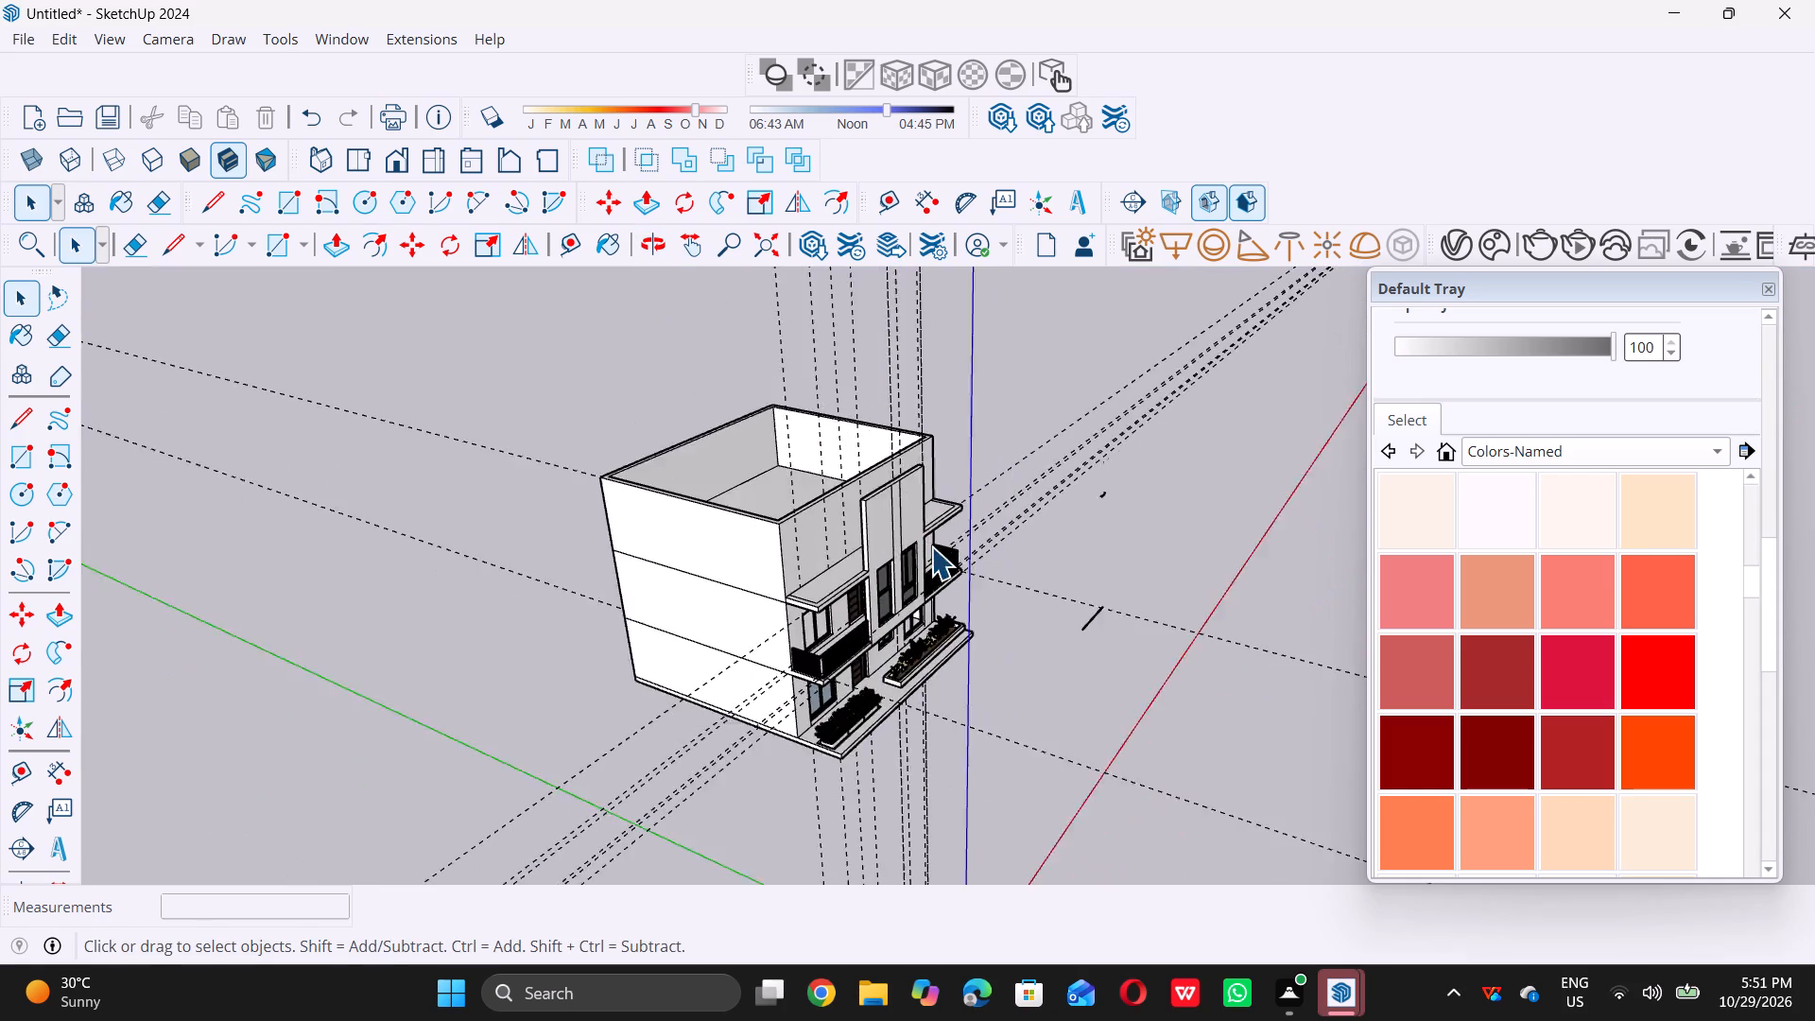
scroll(931, 546, "down", 5)
middle_click_drag(891, 539, 877, 534)
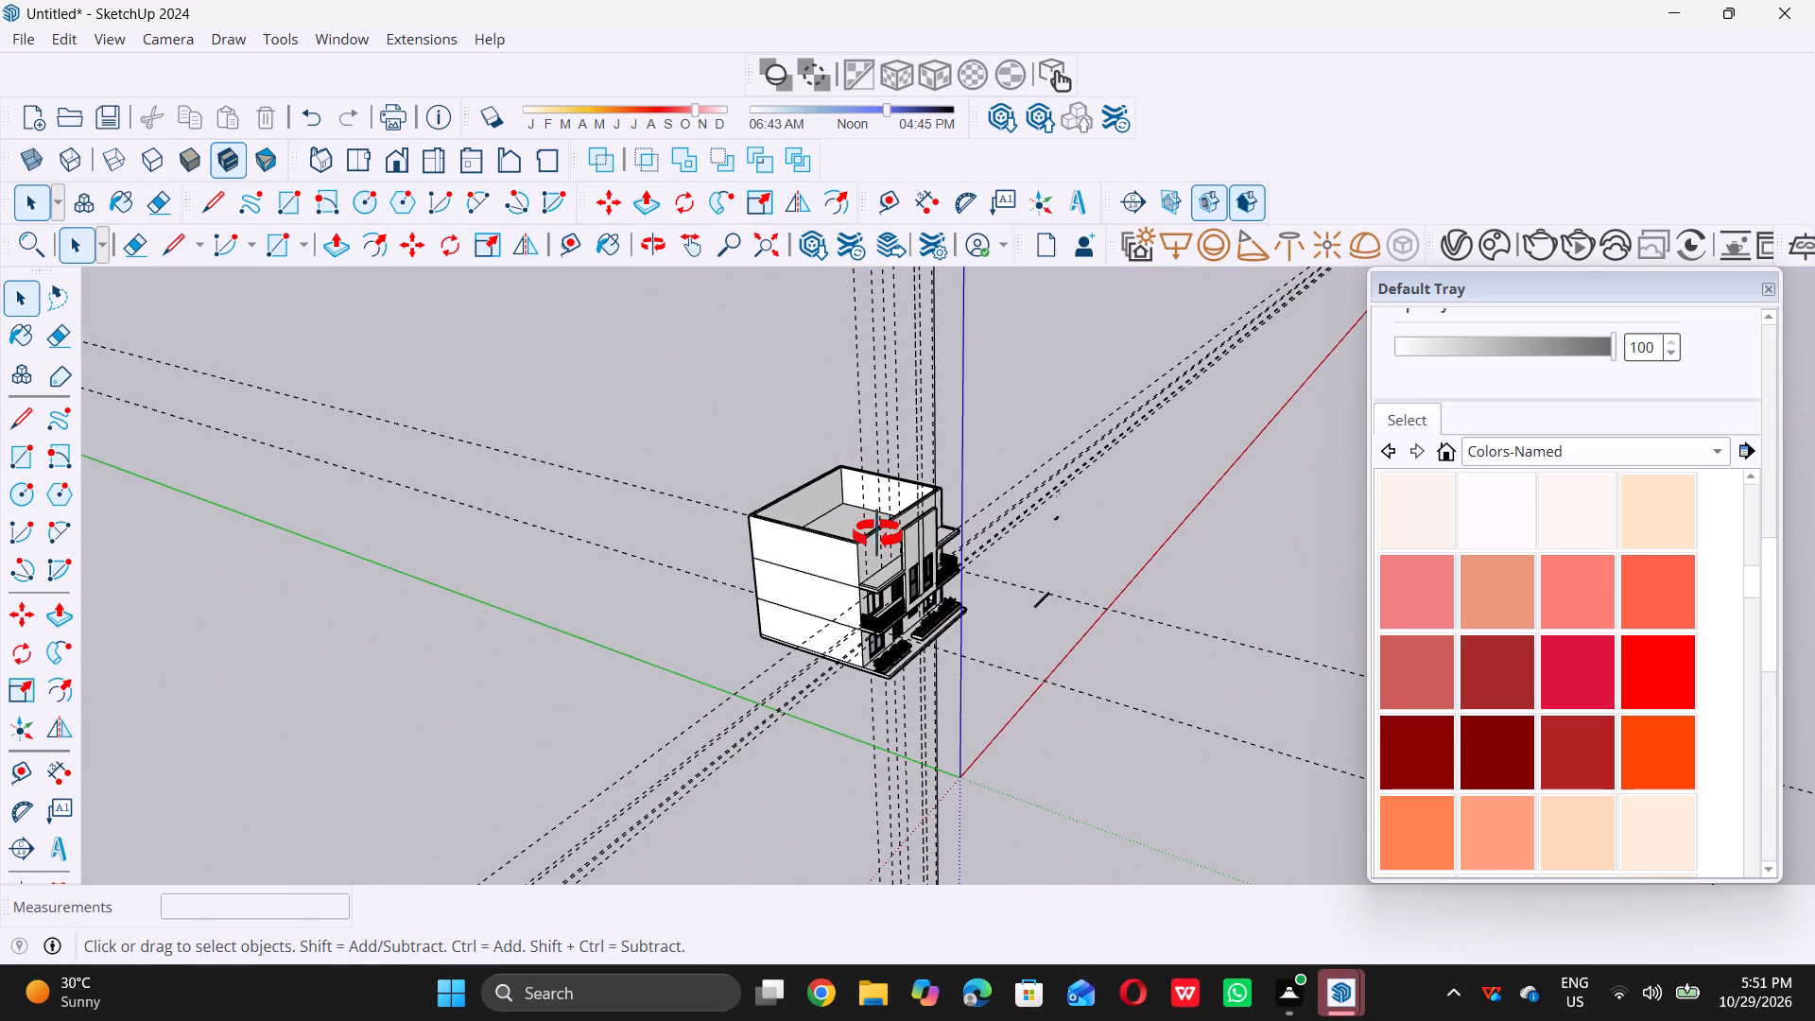
middle_click_drag(877, 534, 737, 435)
scroll(868, 562, "up", 6)
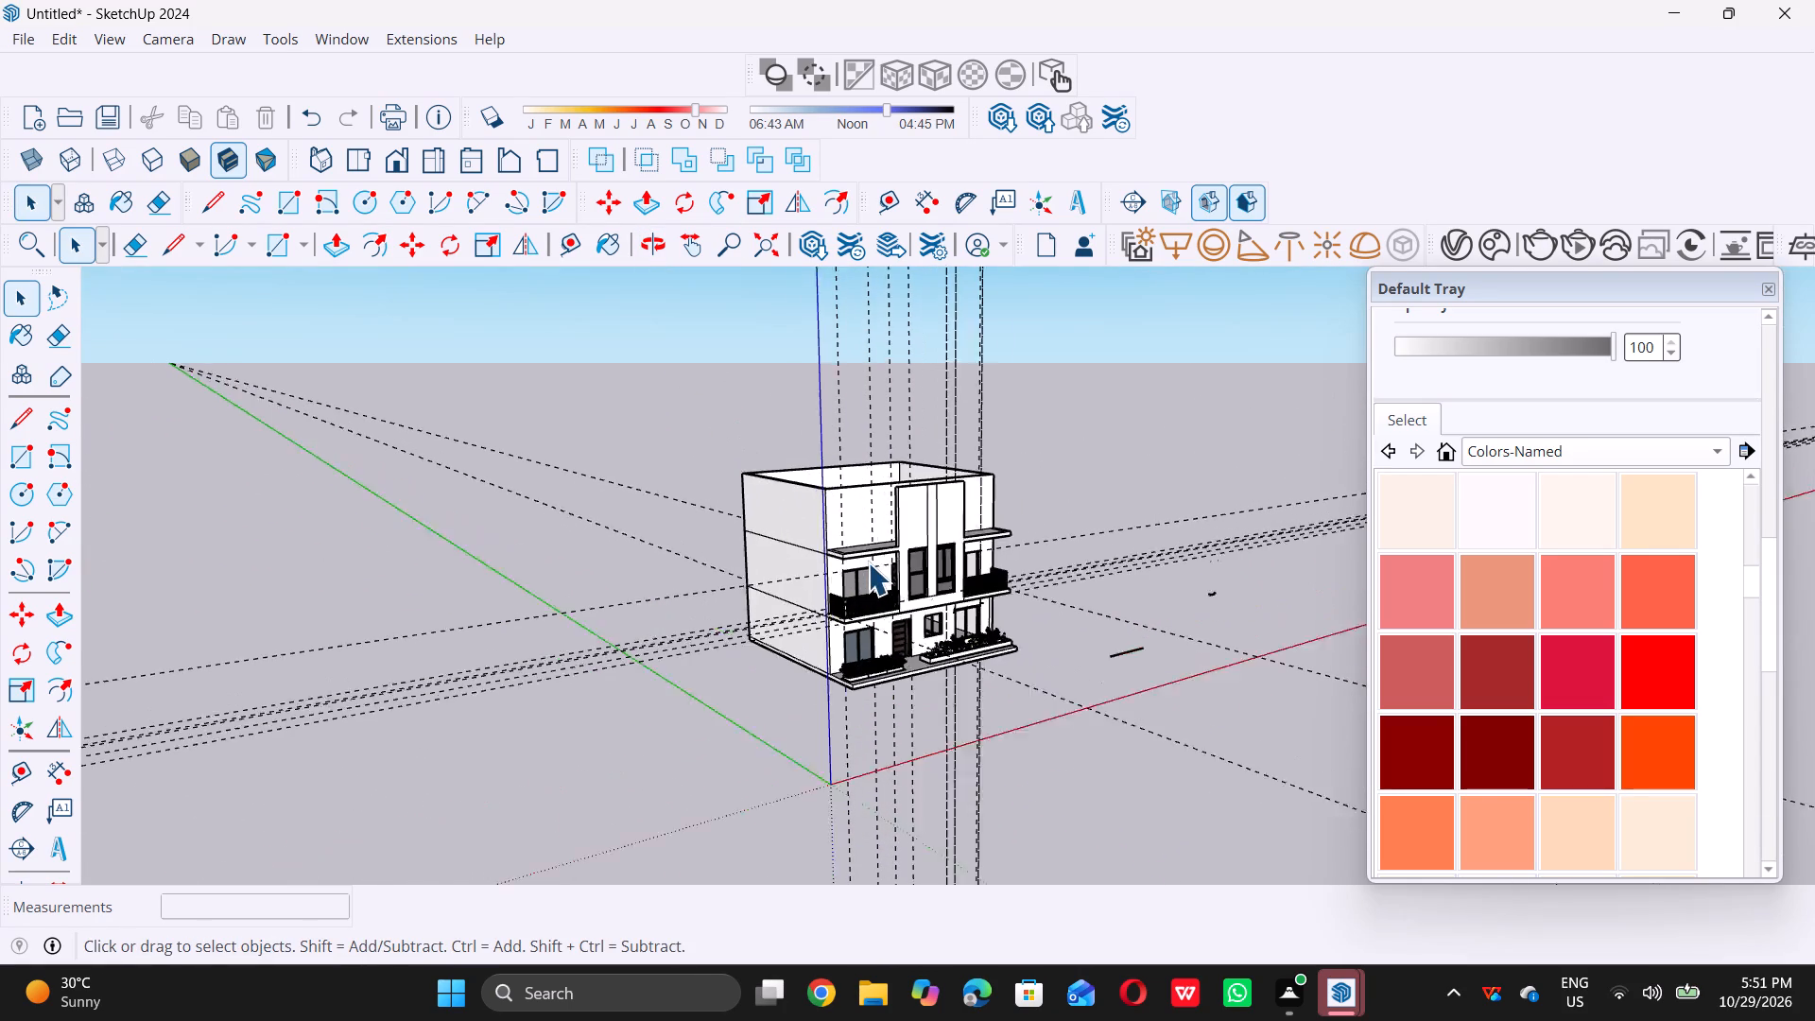
middle_click_drag(870, 565, 819, 546)
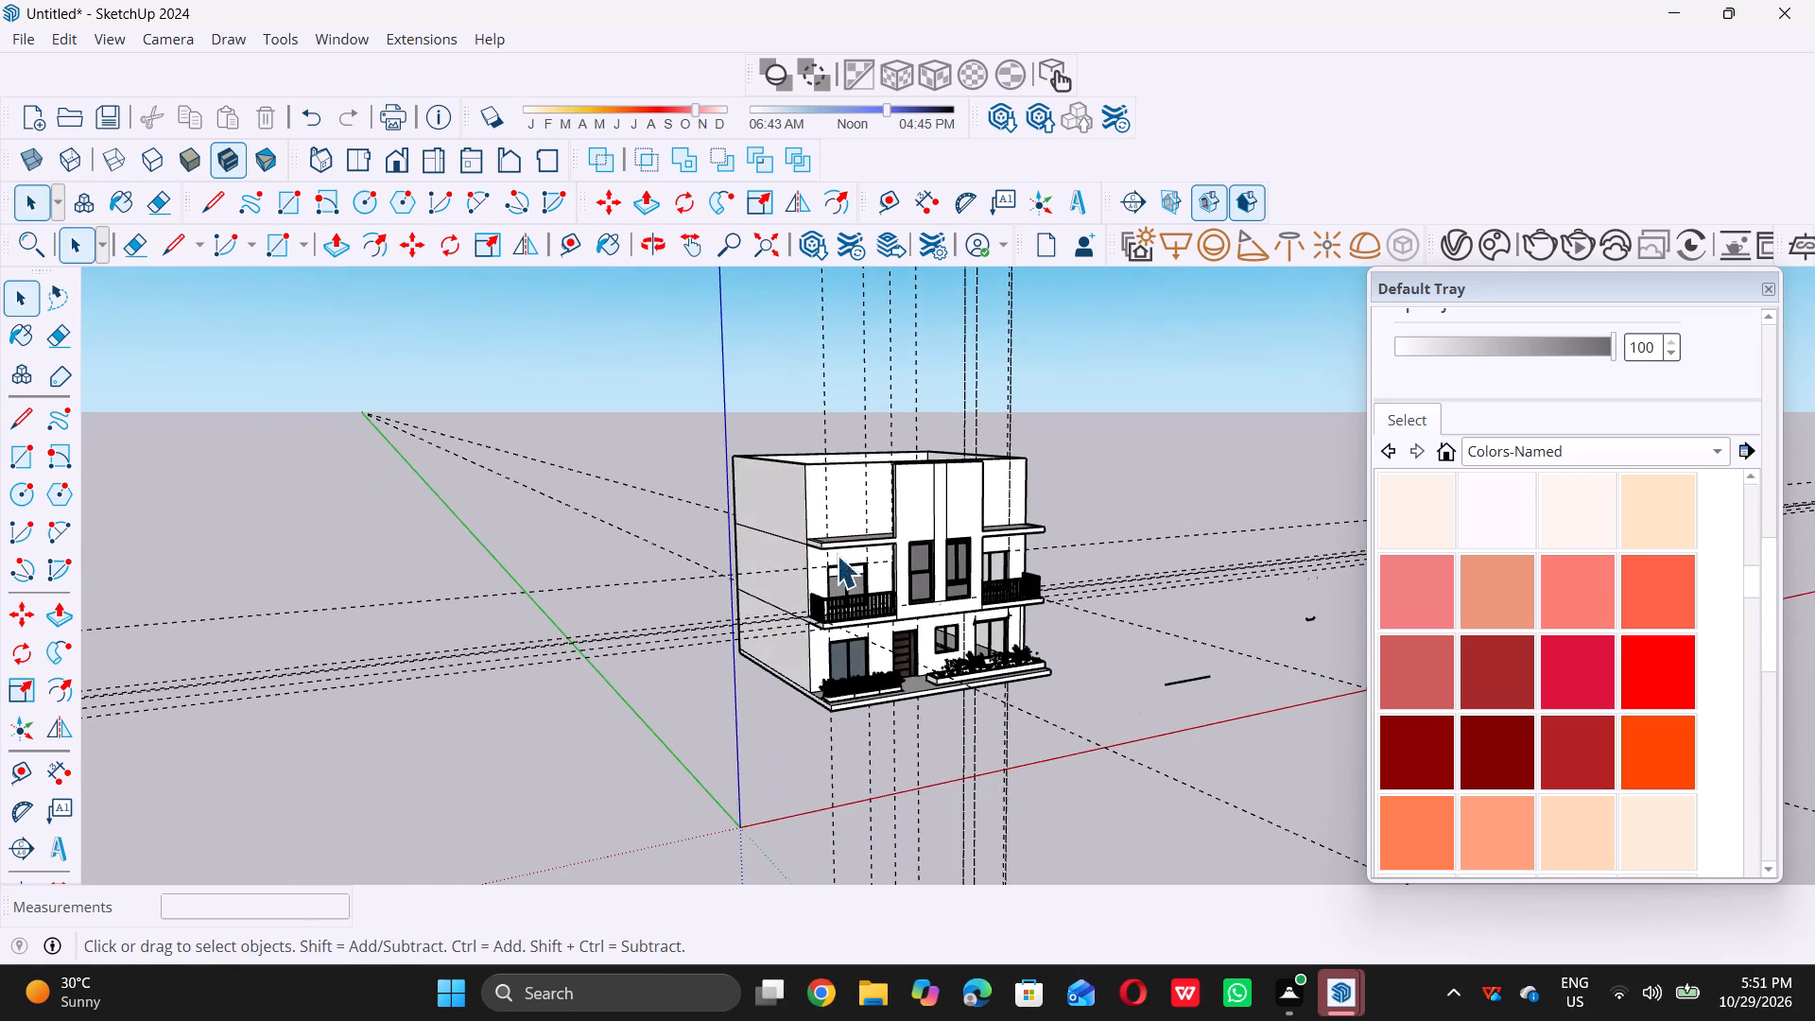
scroll(872, 567, "up", 9)
middle_click_drag(831, 585, 804, 667)
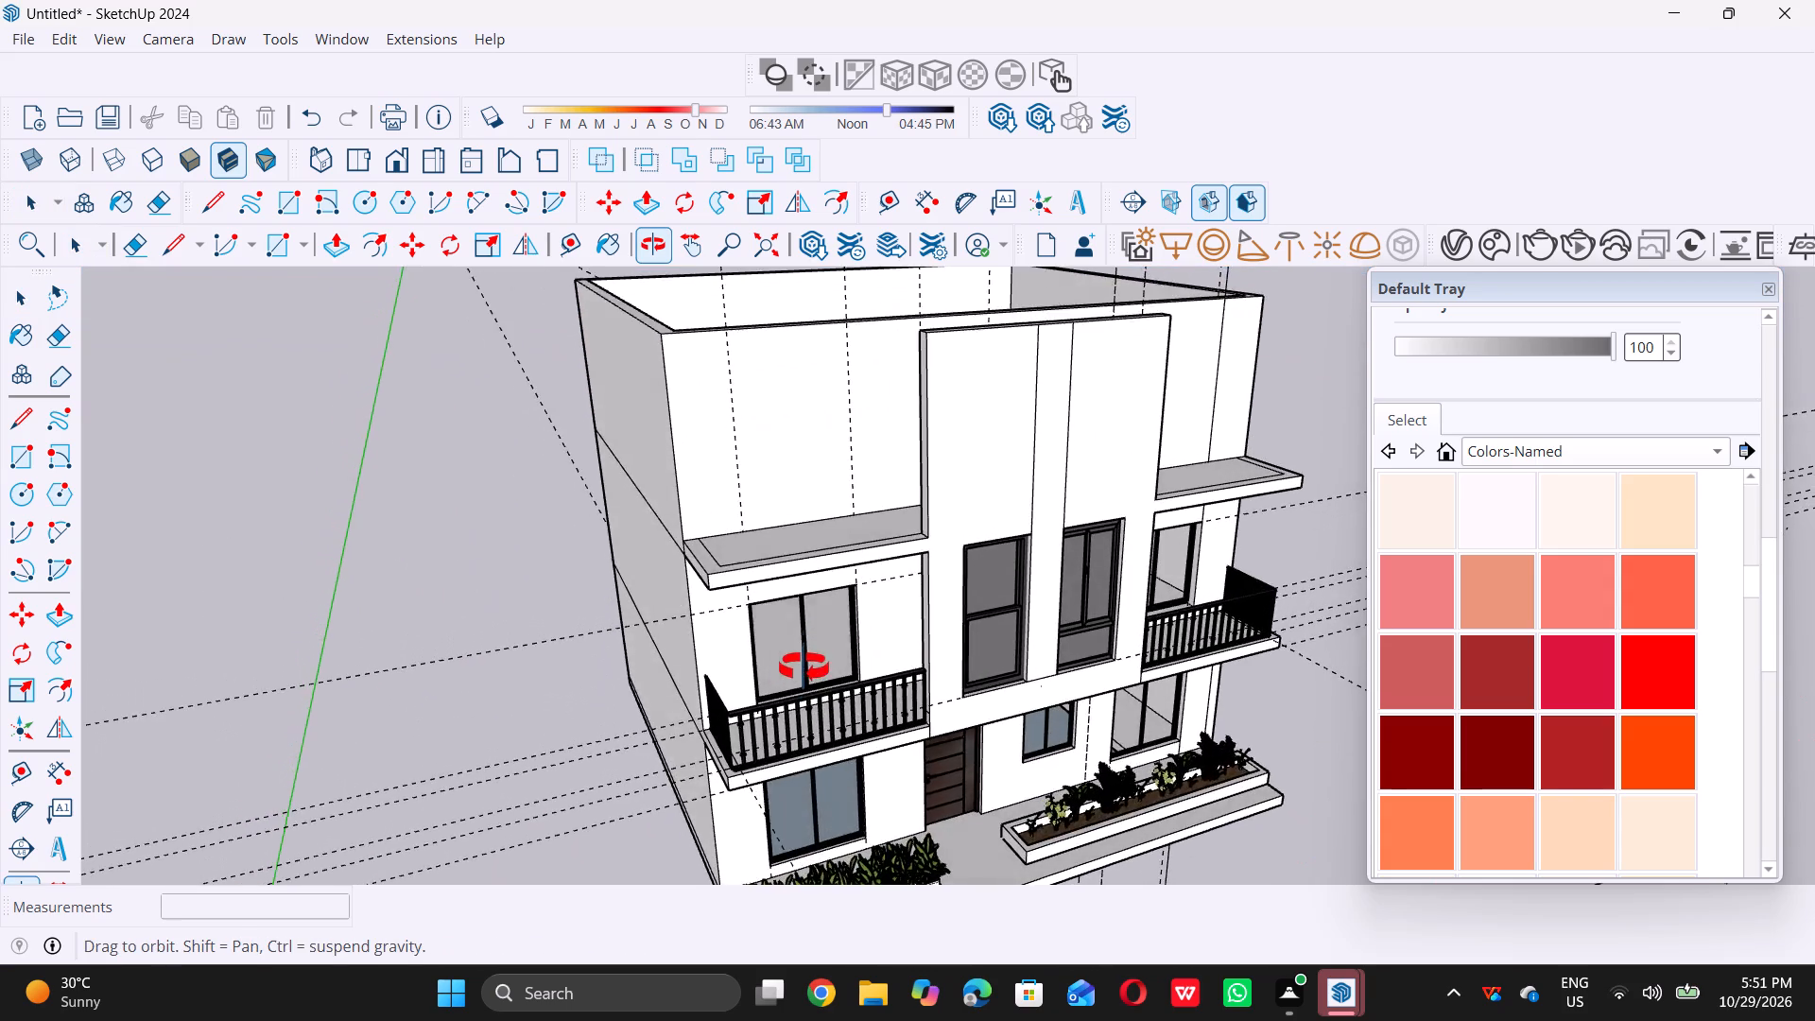
middle_click_drag(804, 667, 790, 565)
scroll(789, 615, "down", 8)
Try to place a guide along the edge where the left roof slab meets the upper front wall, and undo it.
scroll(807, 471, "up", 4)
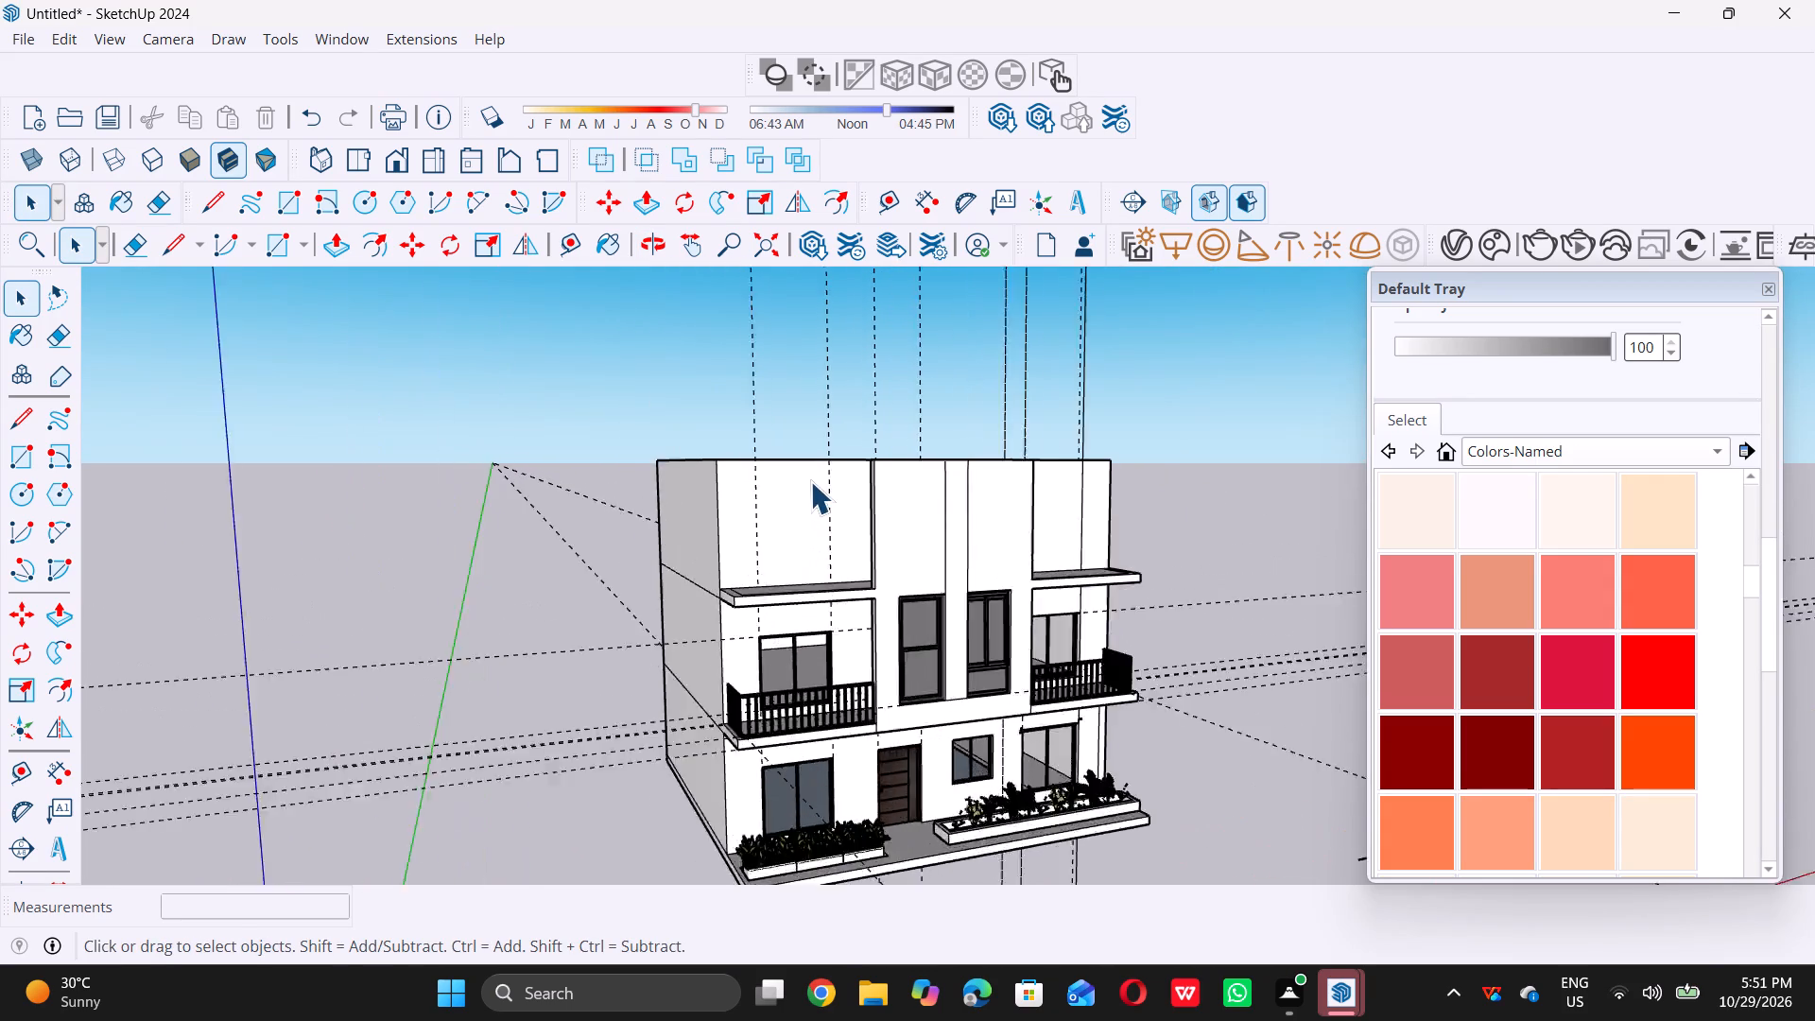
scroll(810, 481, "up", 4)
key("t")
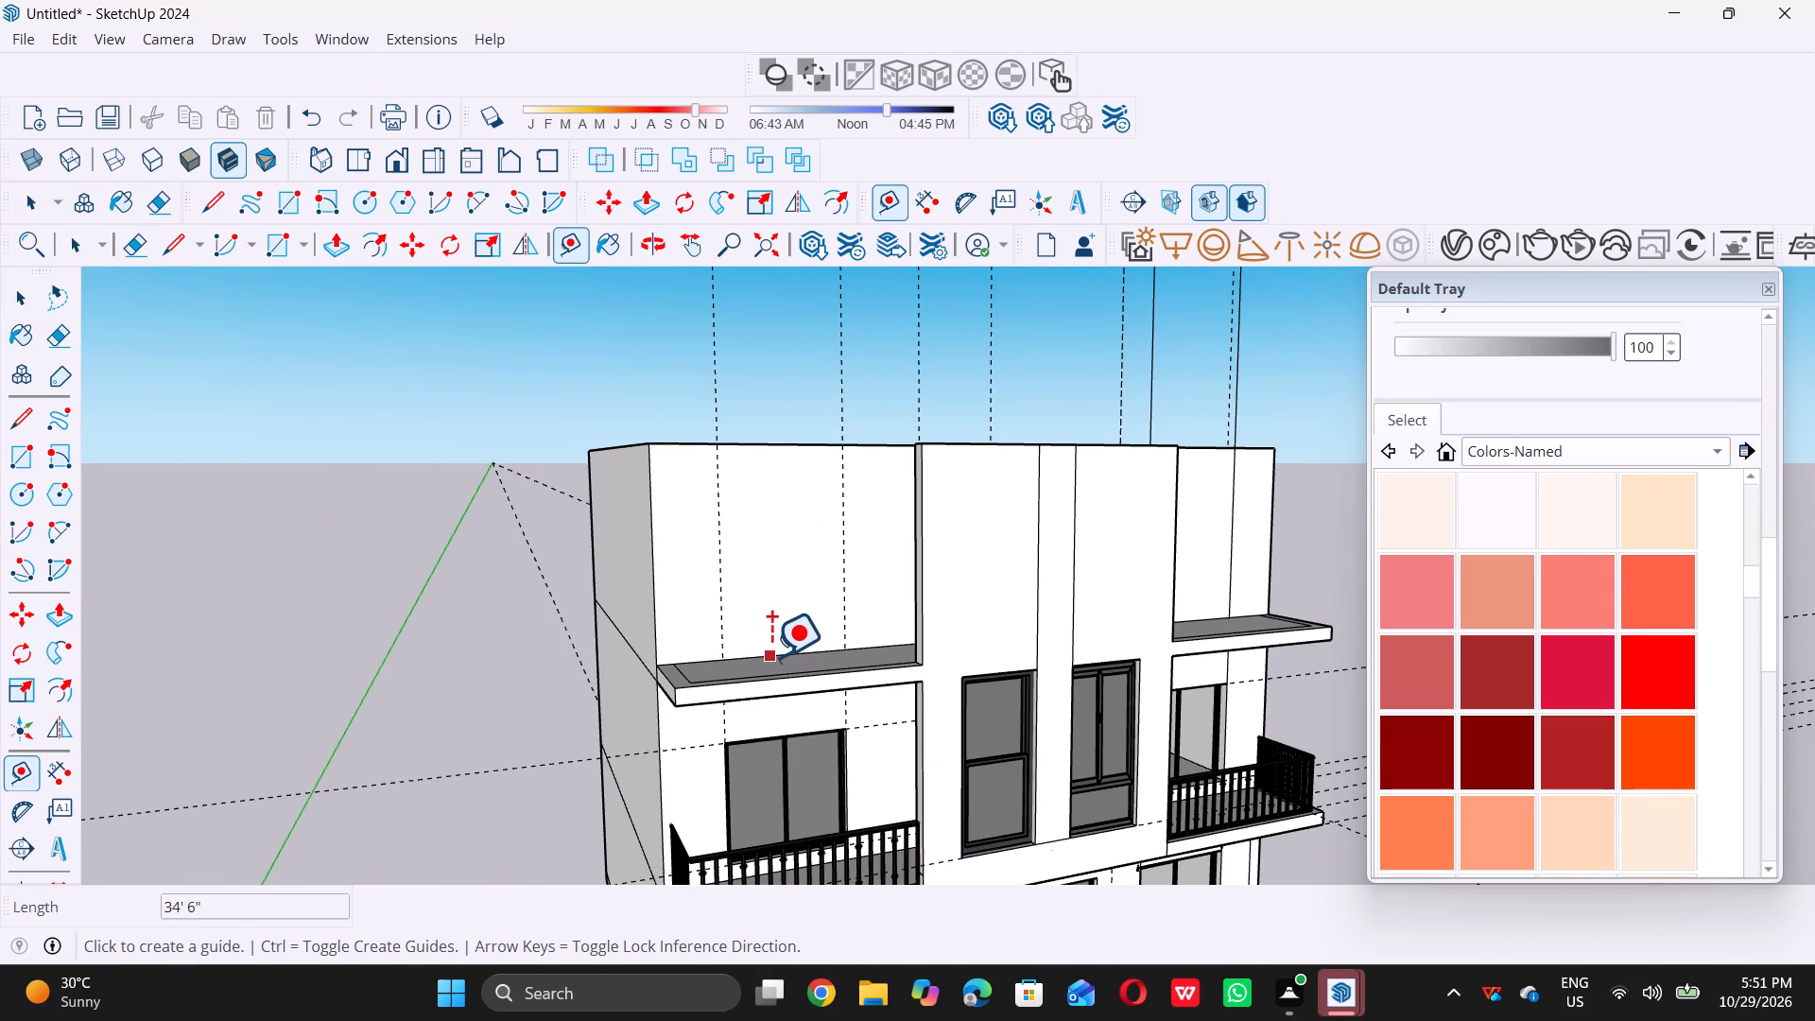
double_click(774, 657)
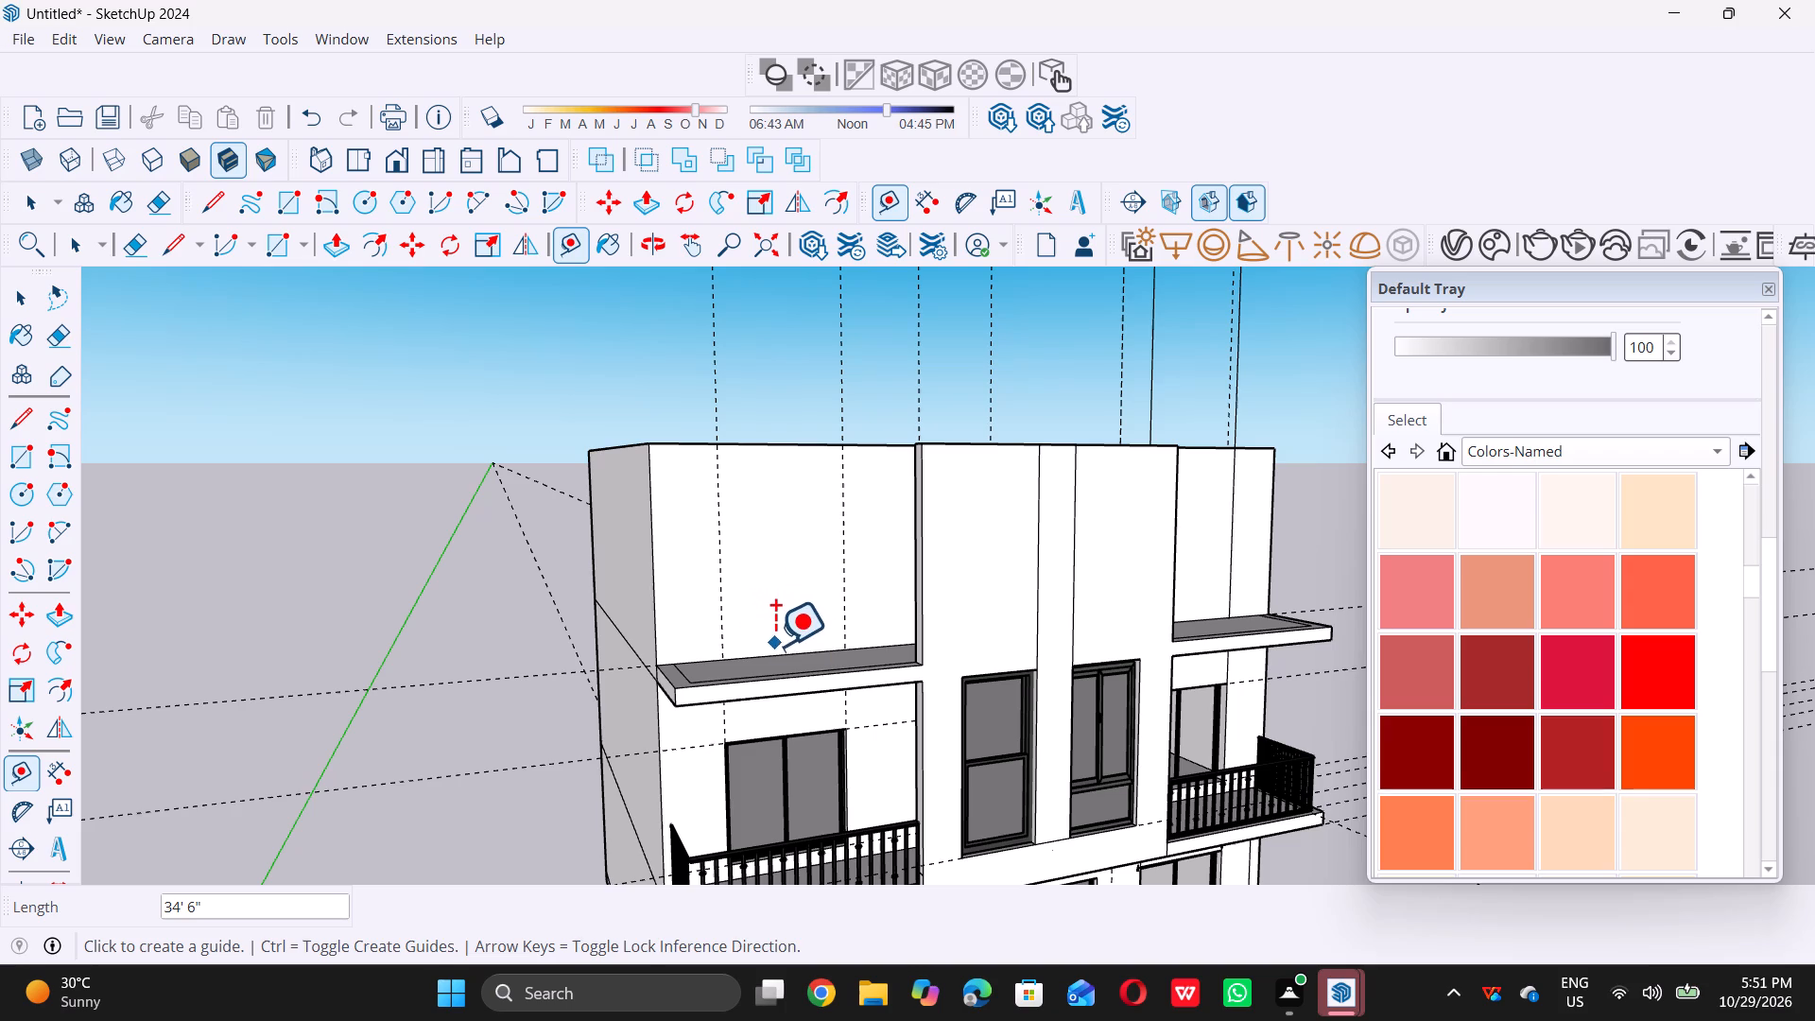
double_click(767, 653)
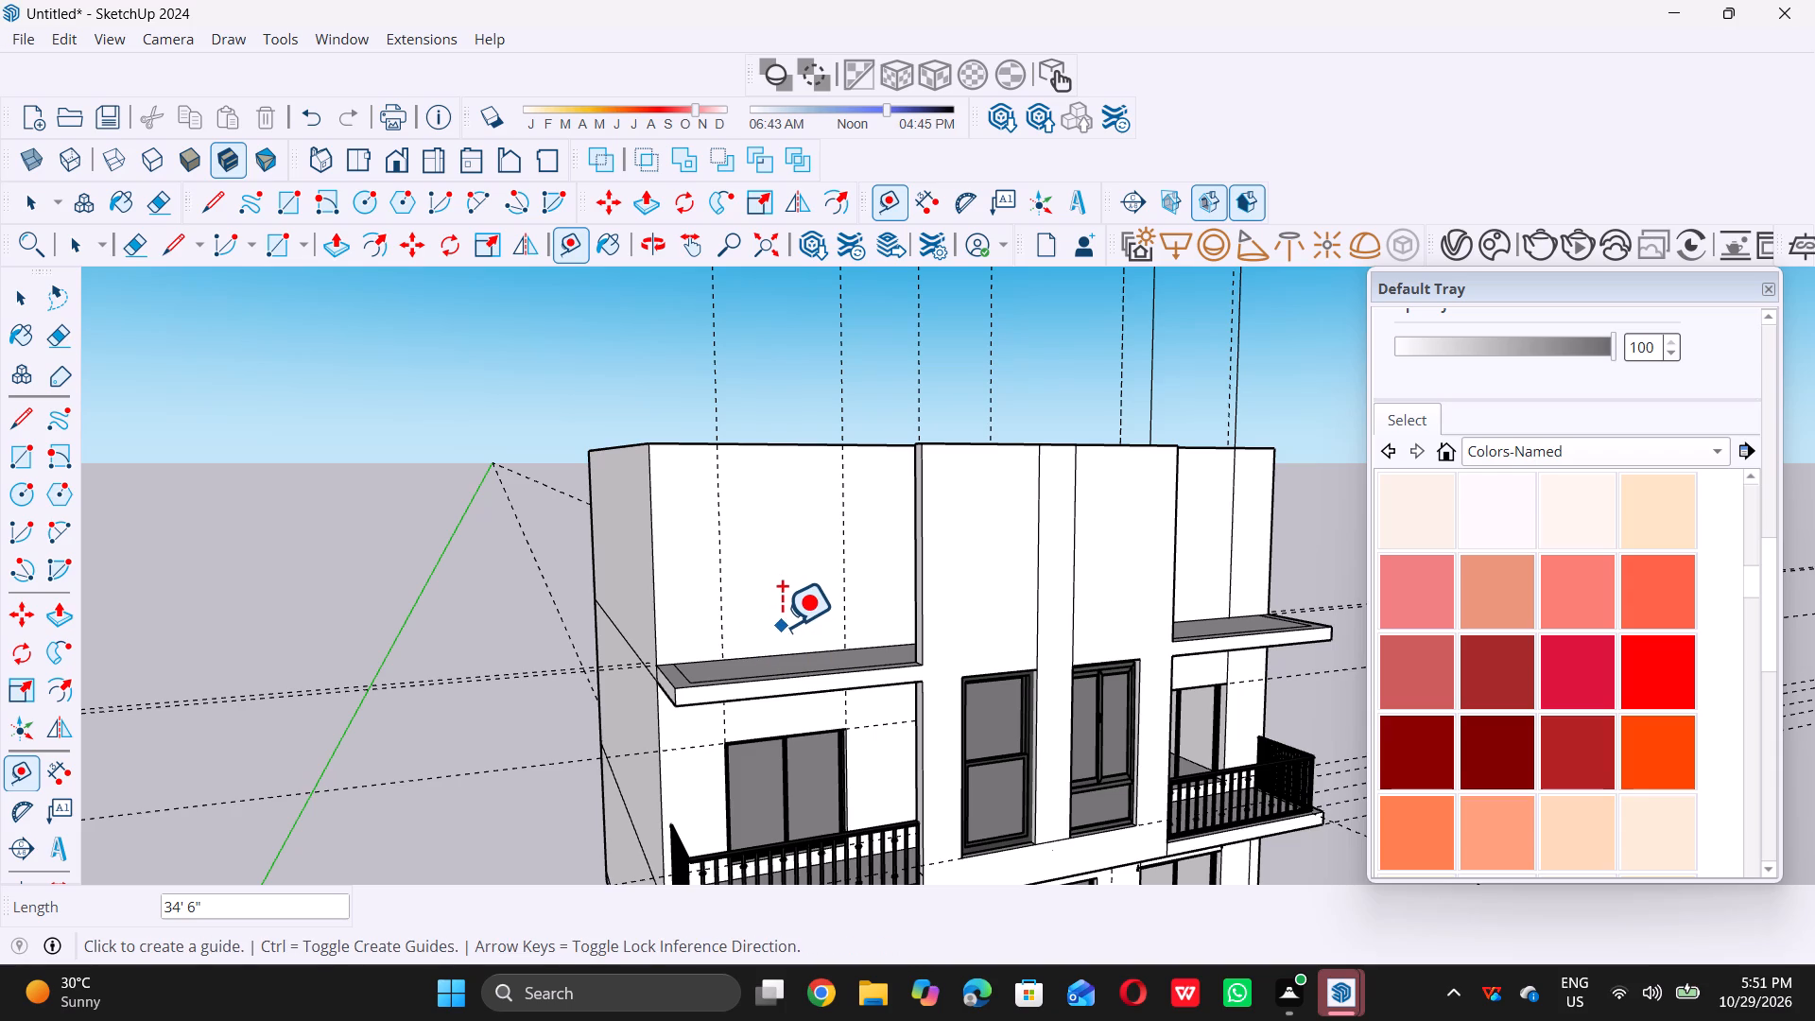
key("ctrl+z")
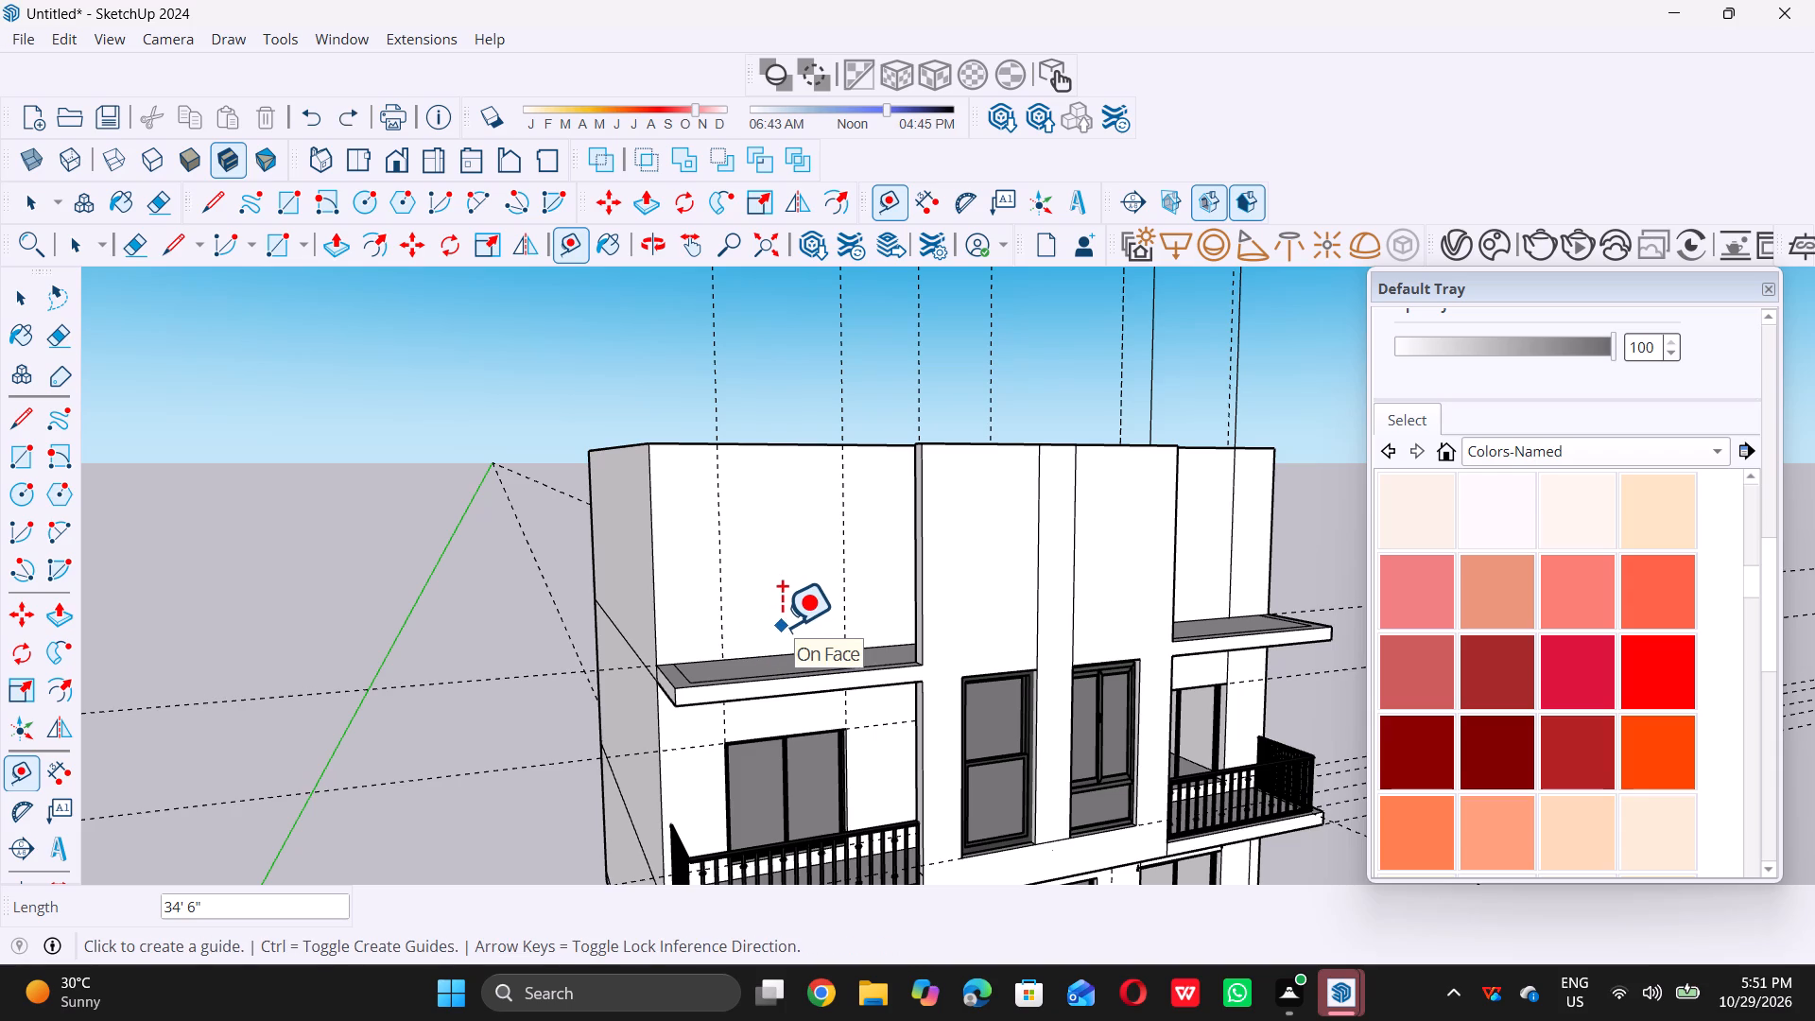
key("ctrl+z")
Place a horizontal guide 1' above the left roof slab's back edge on the upper-storey front wall.
left_click(792, 653)
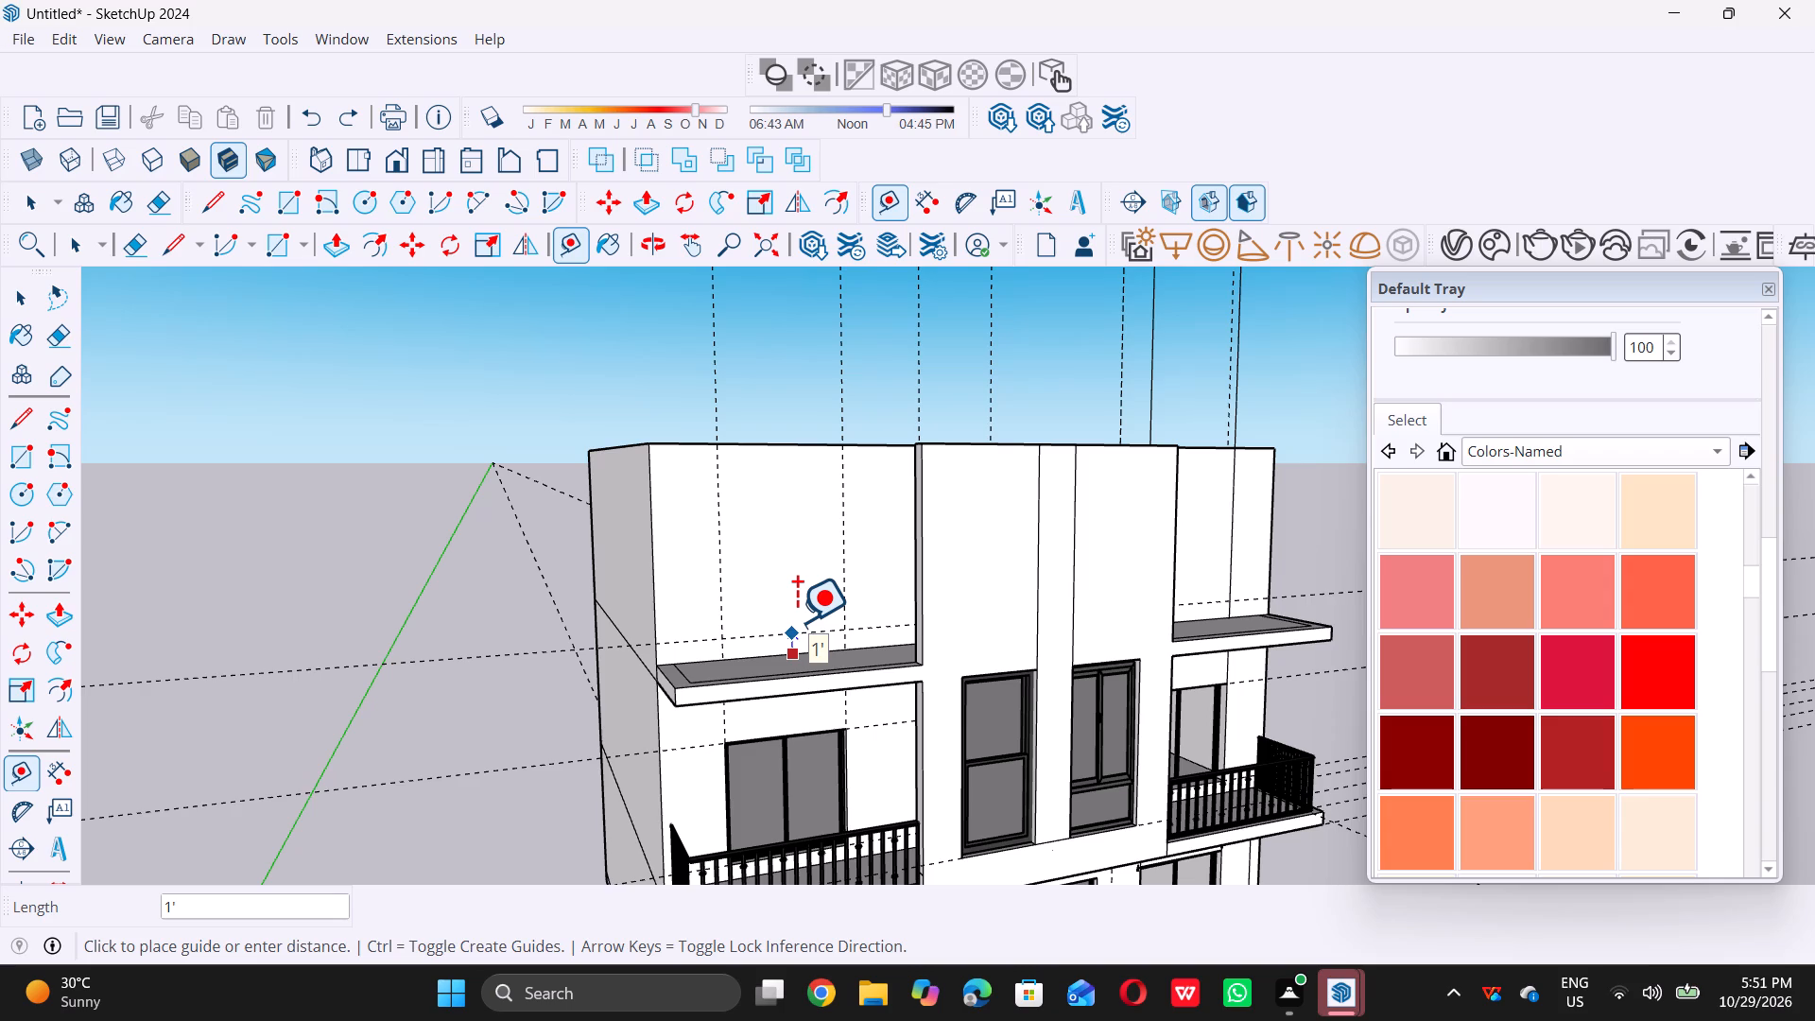
key("9")
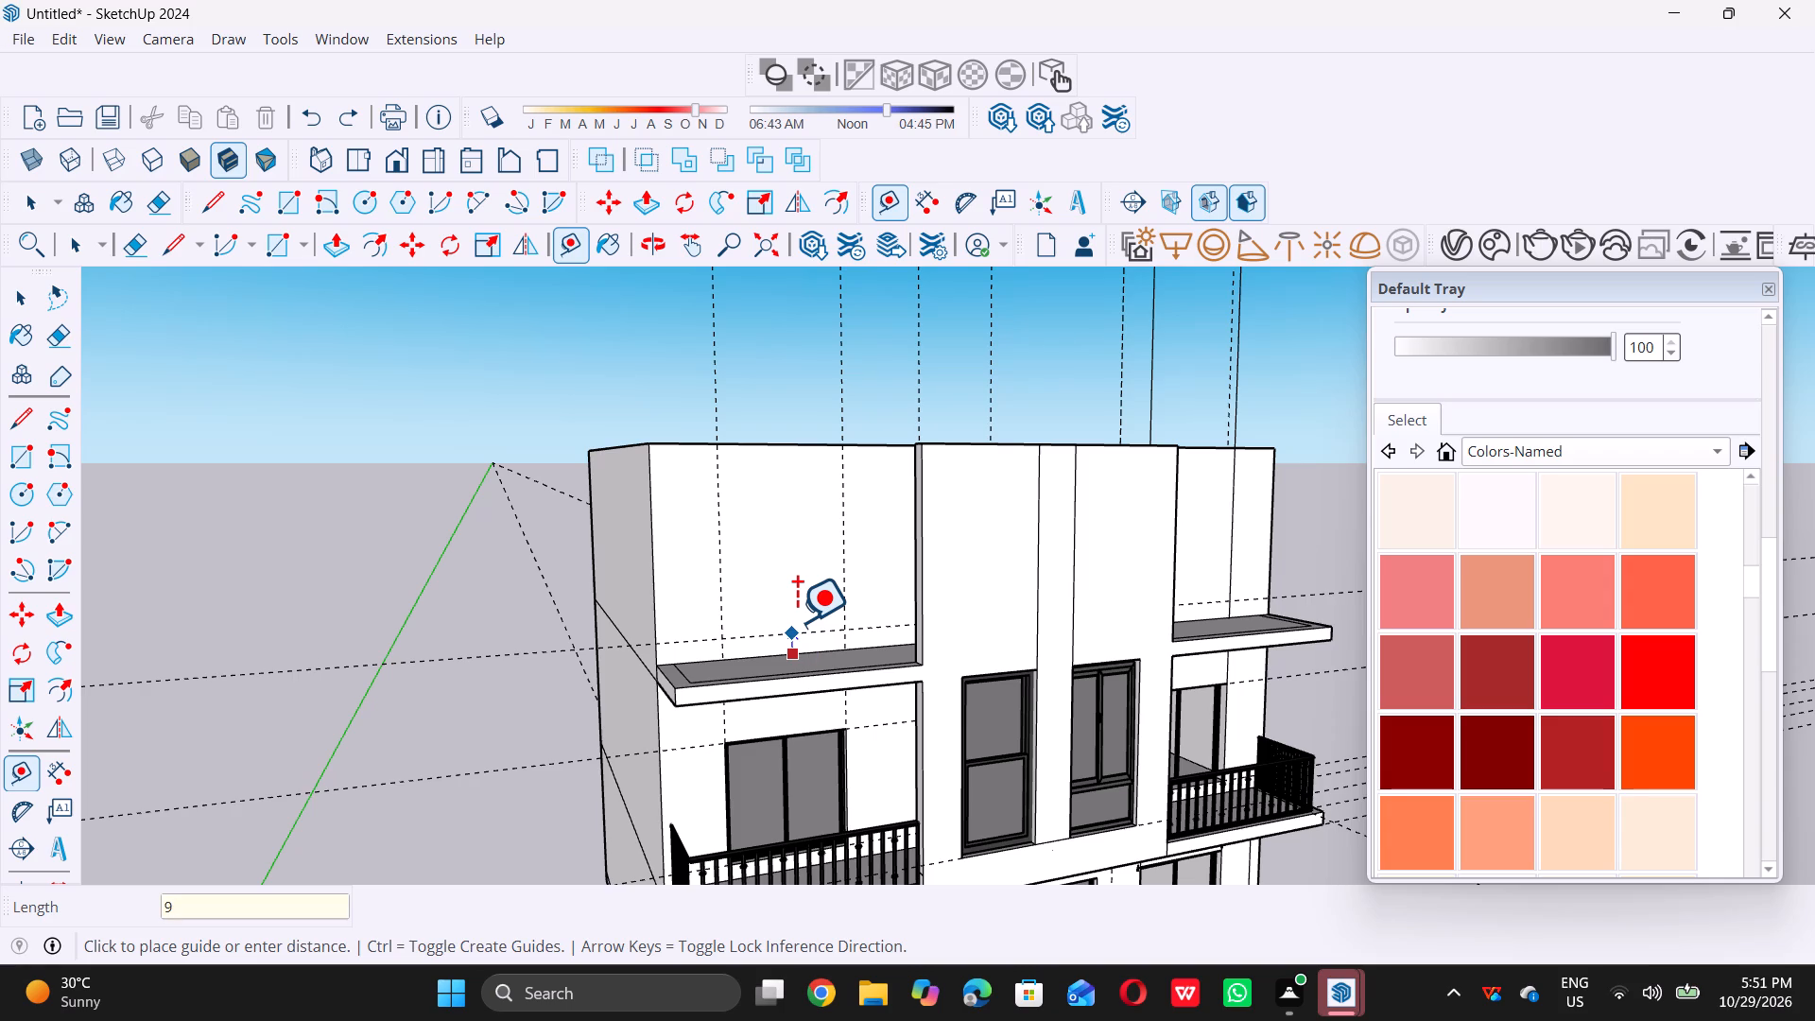
double_click(797, 621)
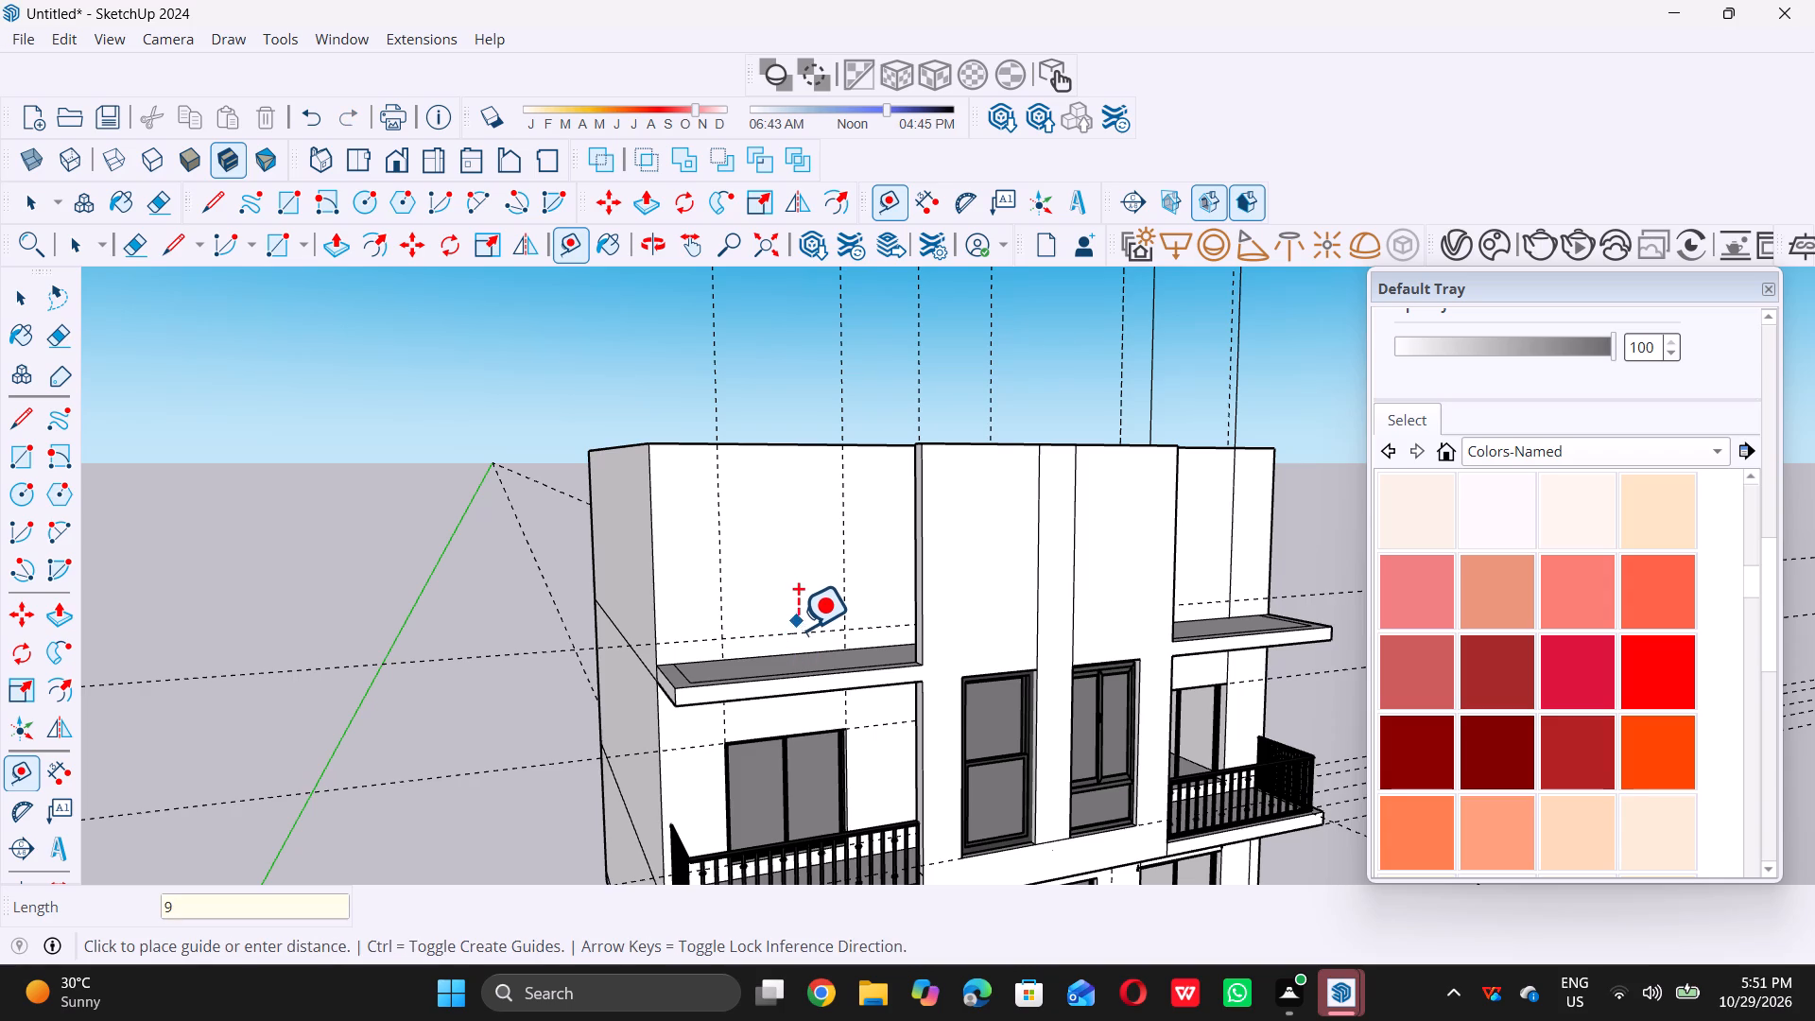
key("space")
key("space")
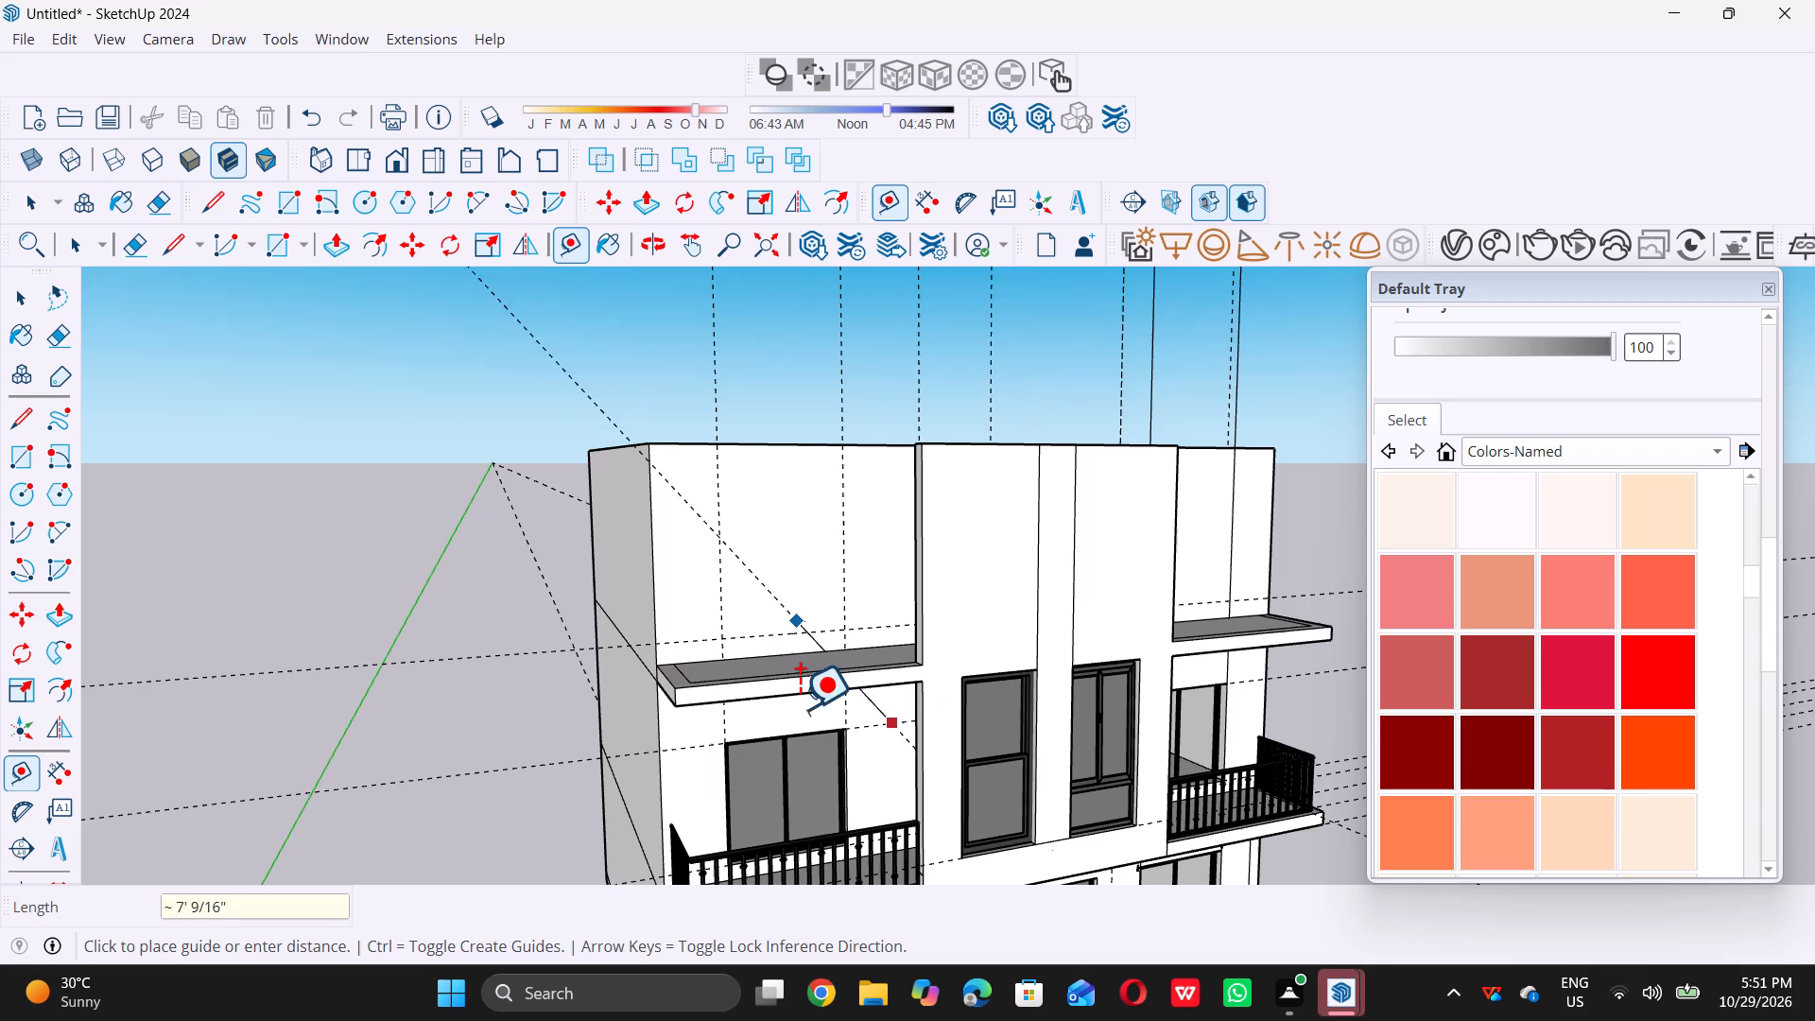
key("space")
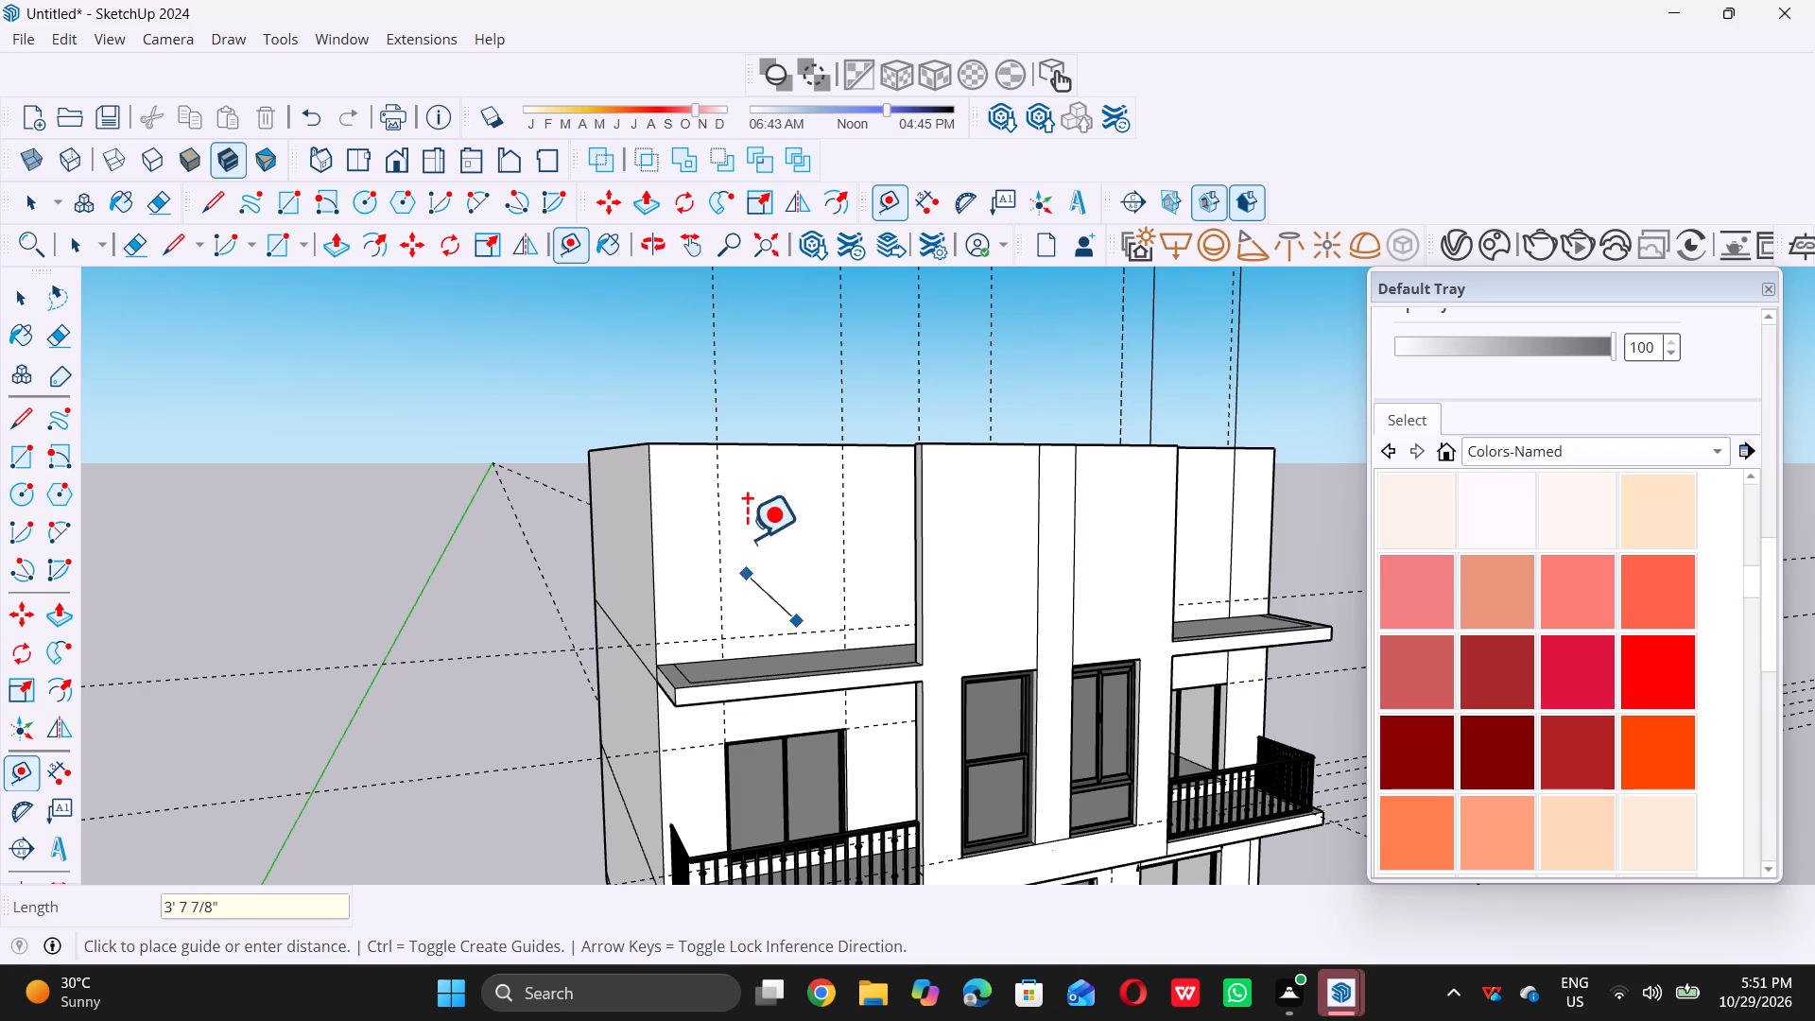
key("Escape")
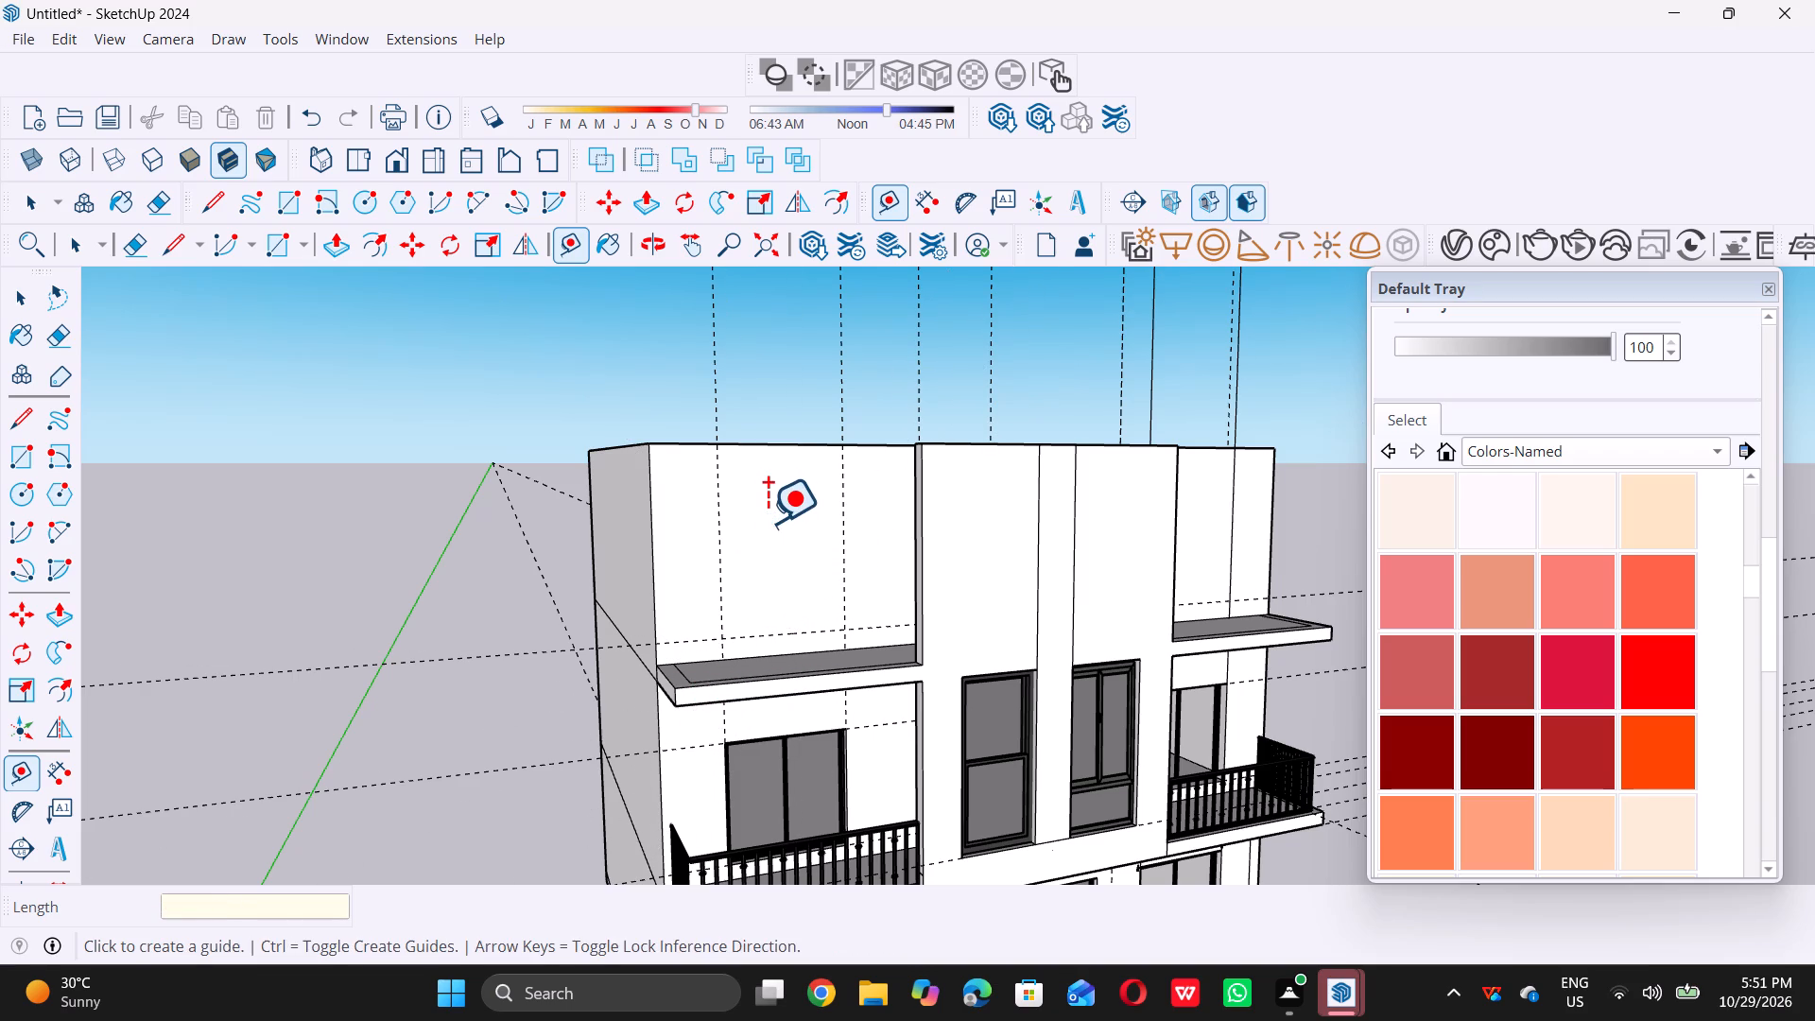
Place a second horizontal guide 6' above the lower one on the upper-storey left front wall.
scroll(732, 558, "down", 5)
middle_click_drag(730, 596, 732, 580)
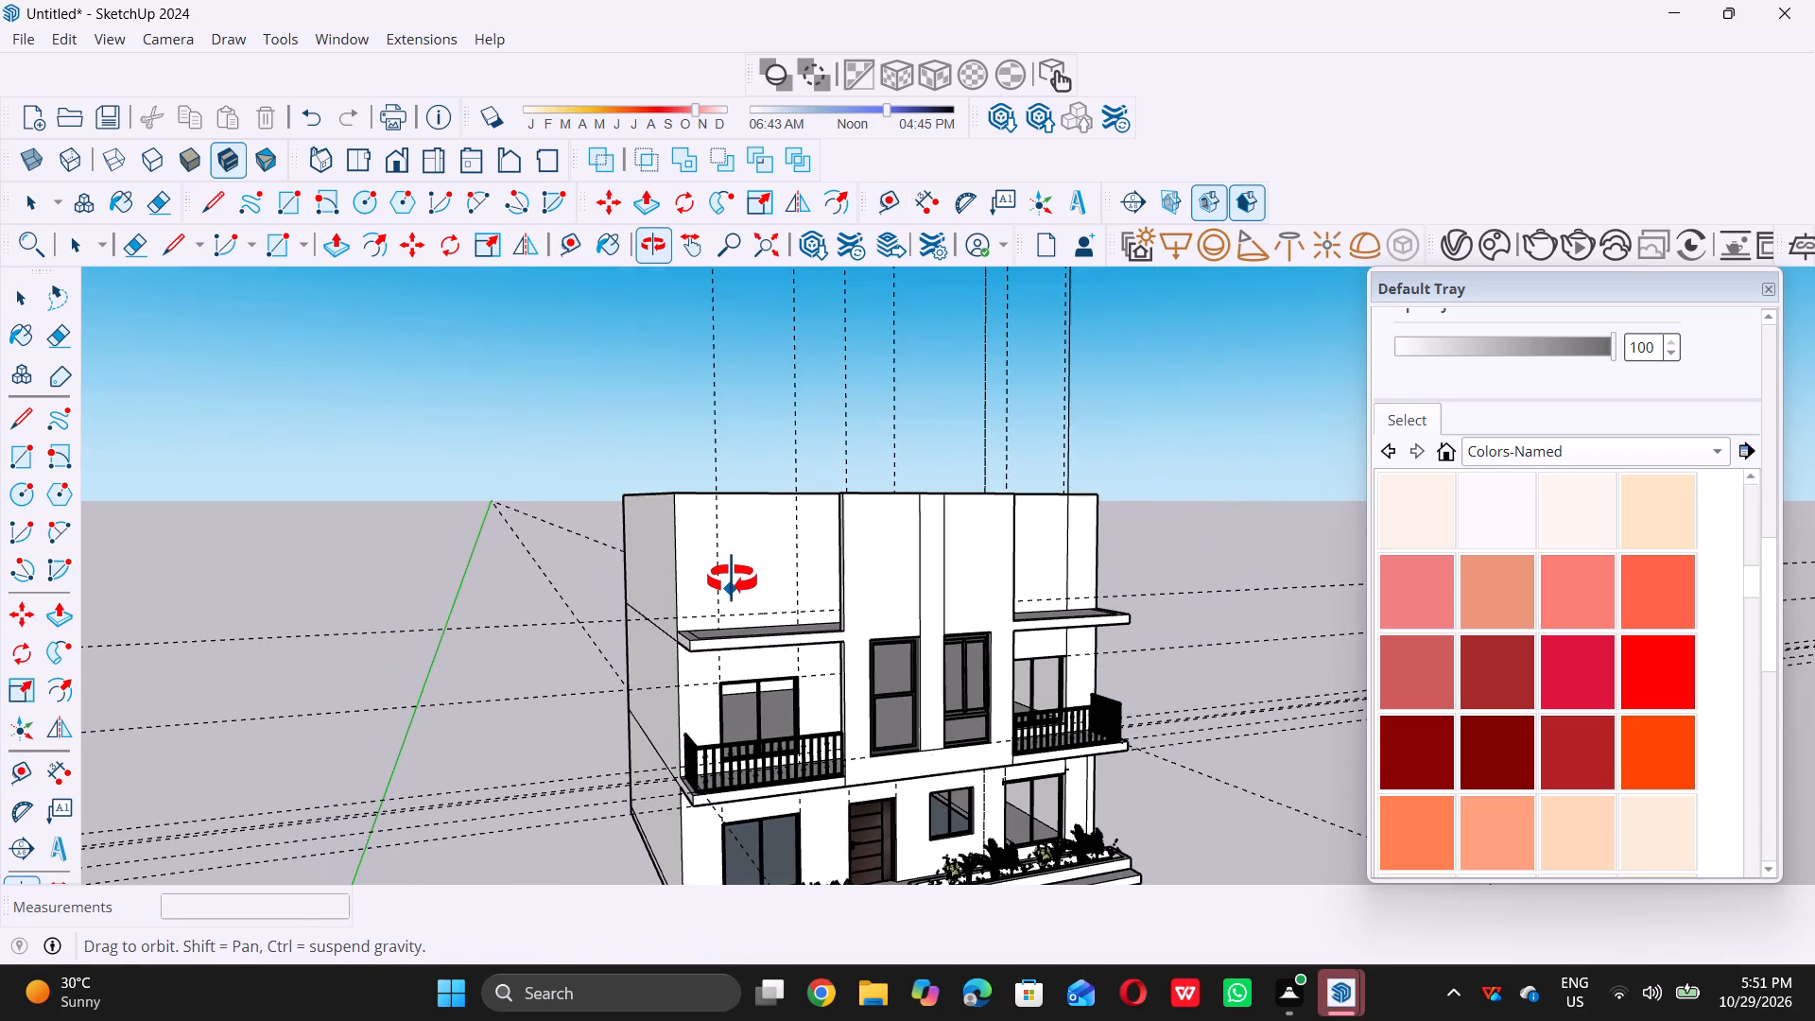
middle_click_drag(732, 580, 732, 572)
scroll(732, 572, "up", 1)
scroll(732, 572, "down", 6)
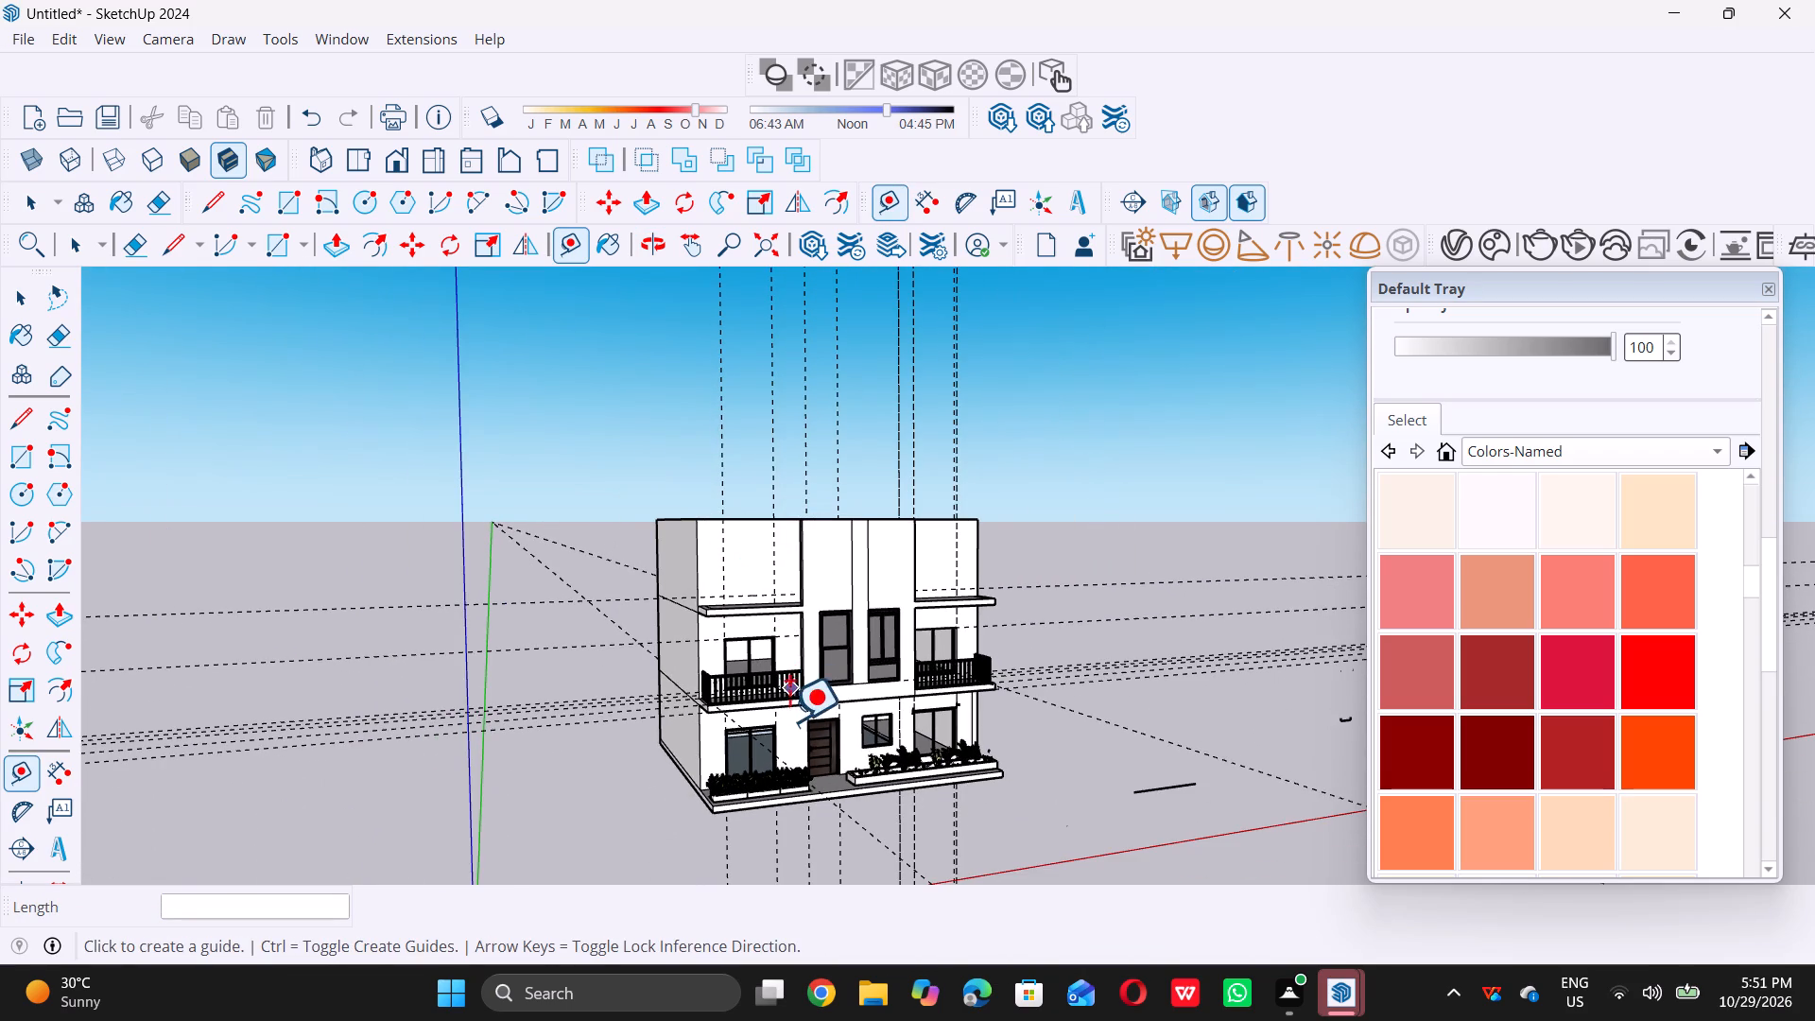
scroll(784, 727, "up", 6)
scroll(766, 738, "down", 7)
scroll(705, 512, "up", 4)
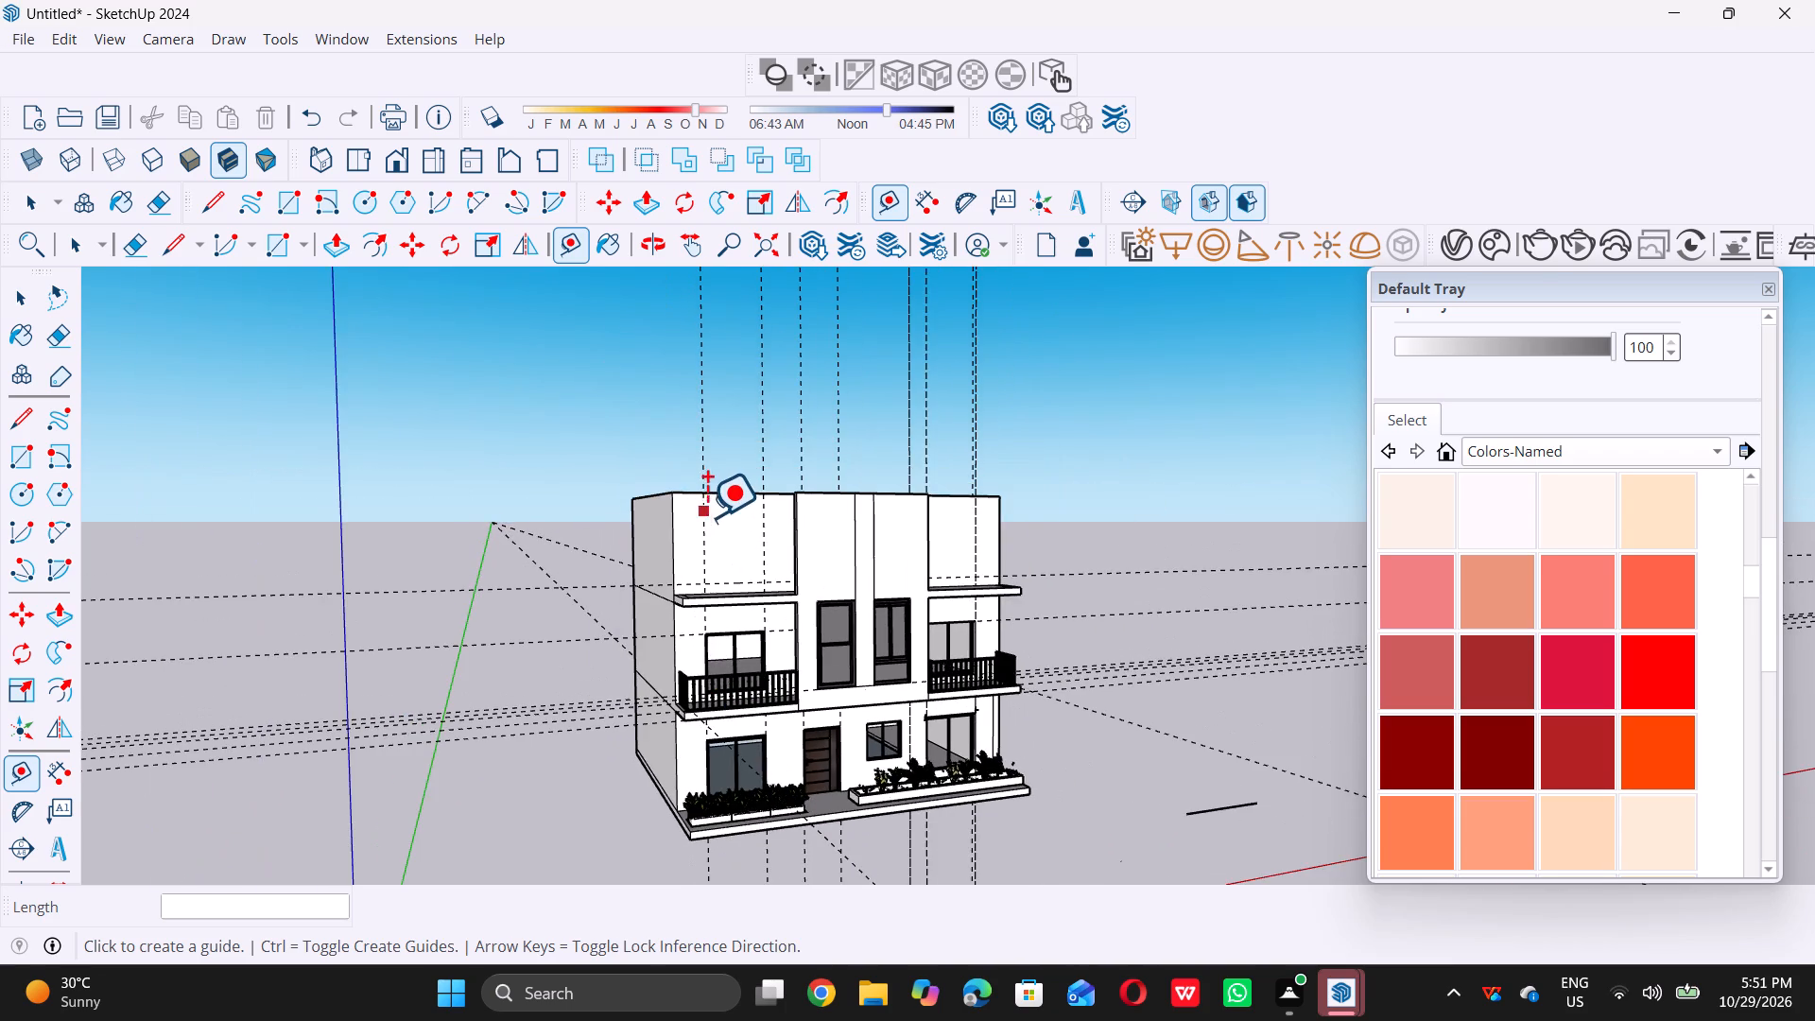
scroll(707, 516, "up", 6)
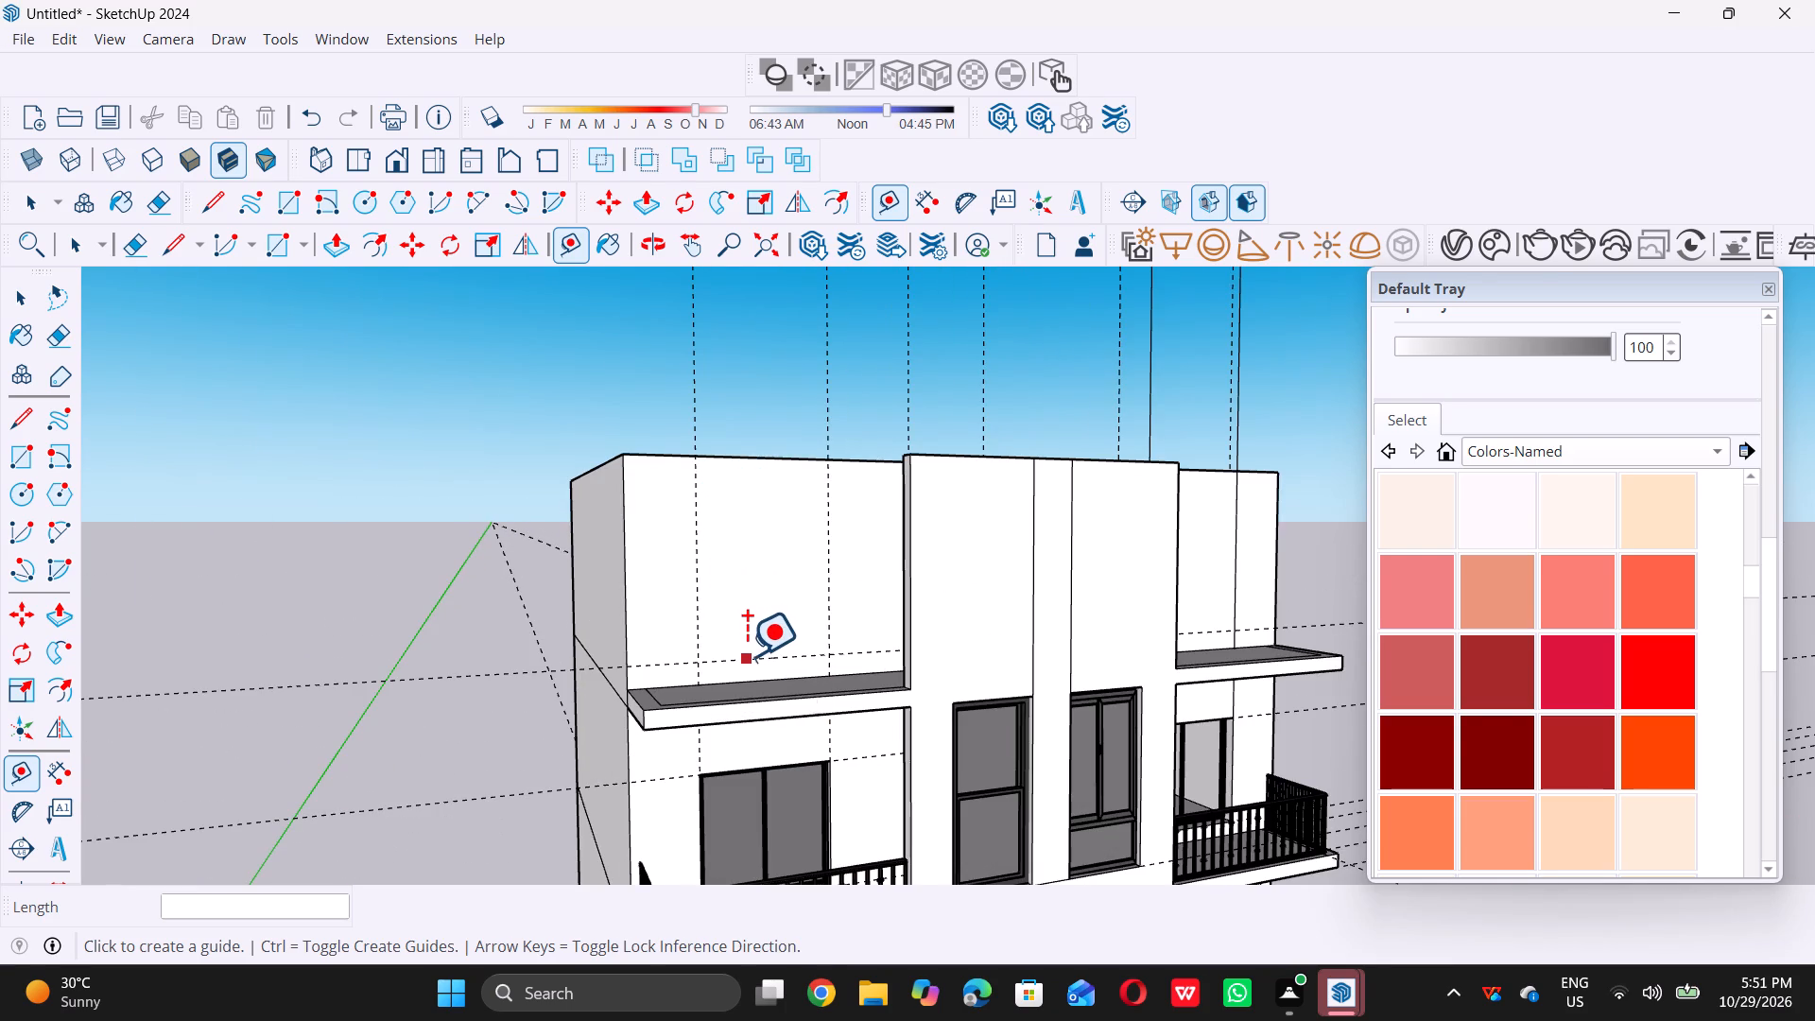
triple_click(747, 656)
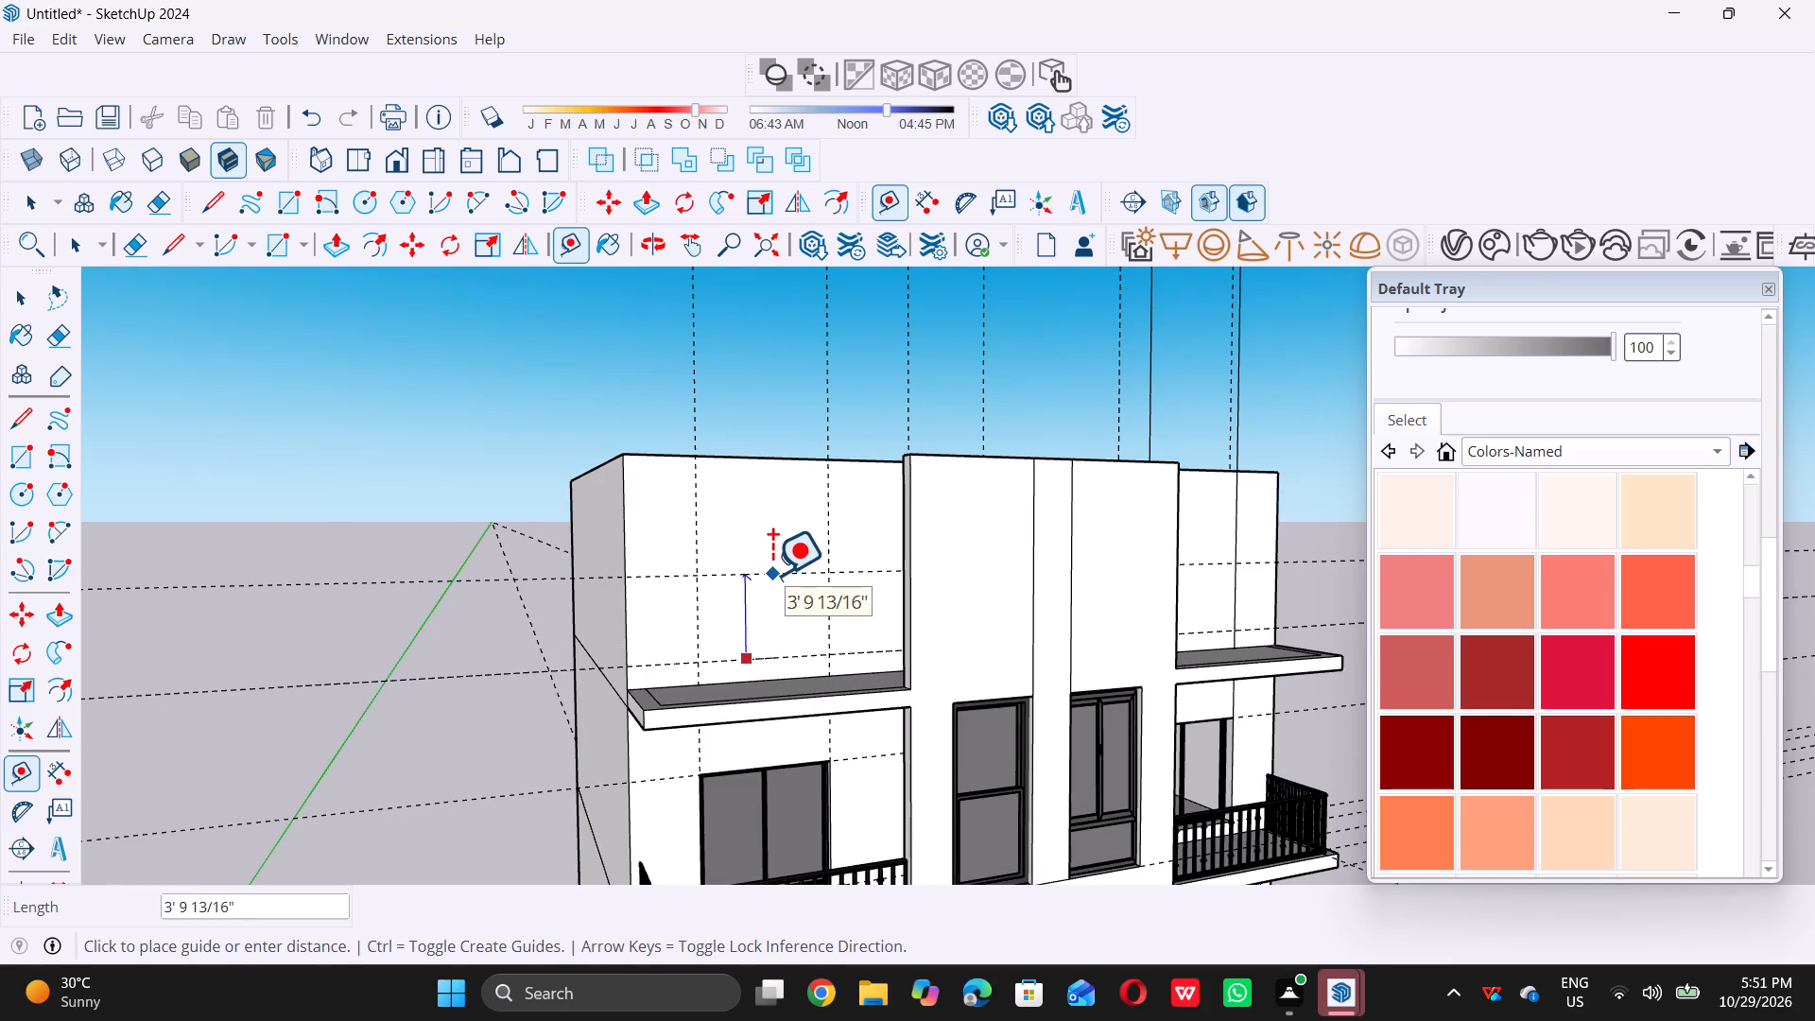
key("6")
key("apostrophe")
key("Return")
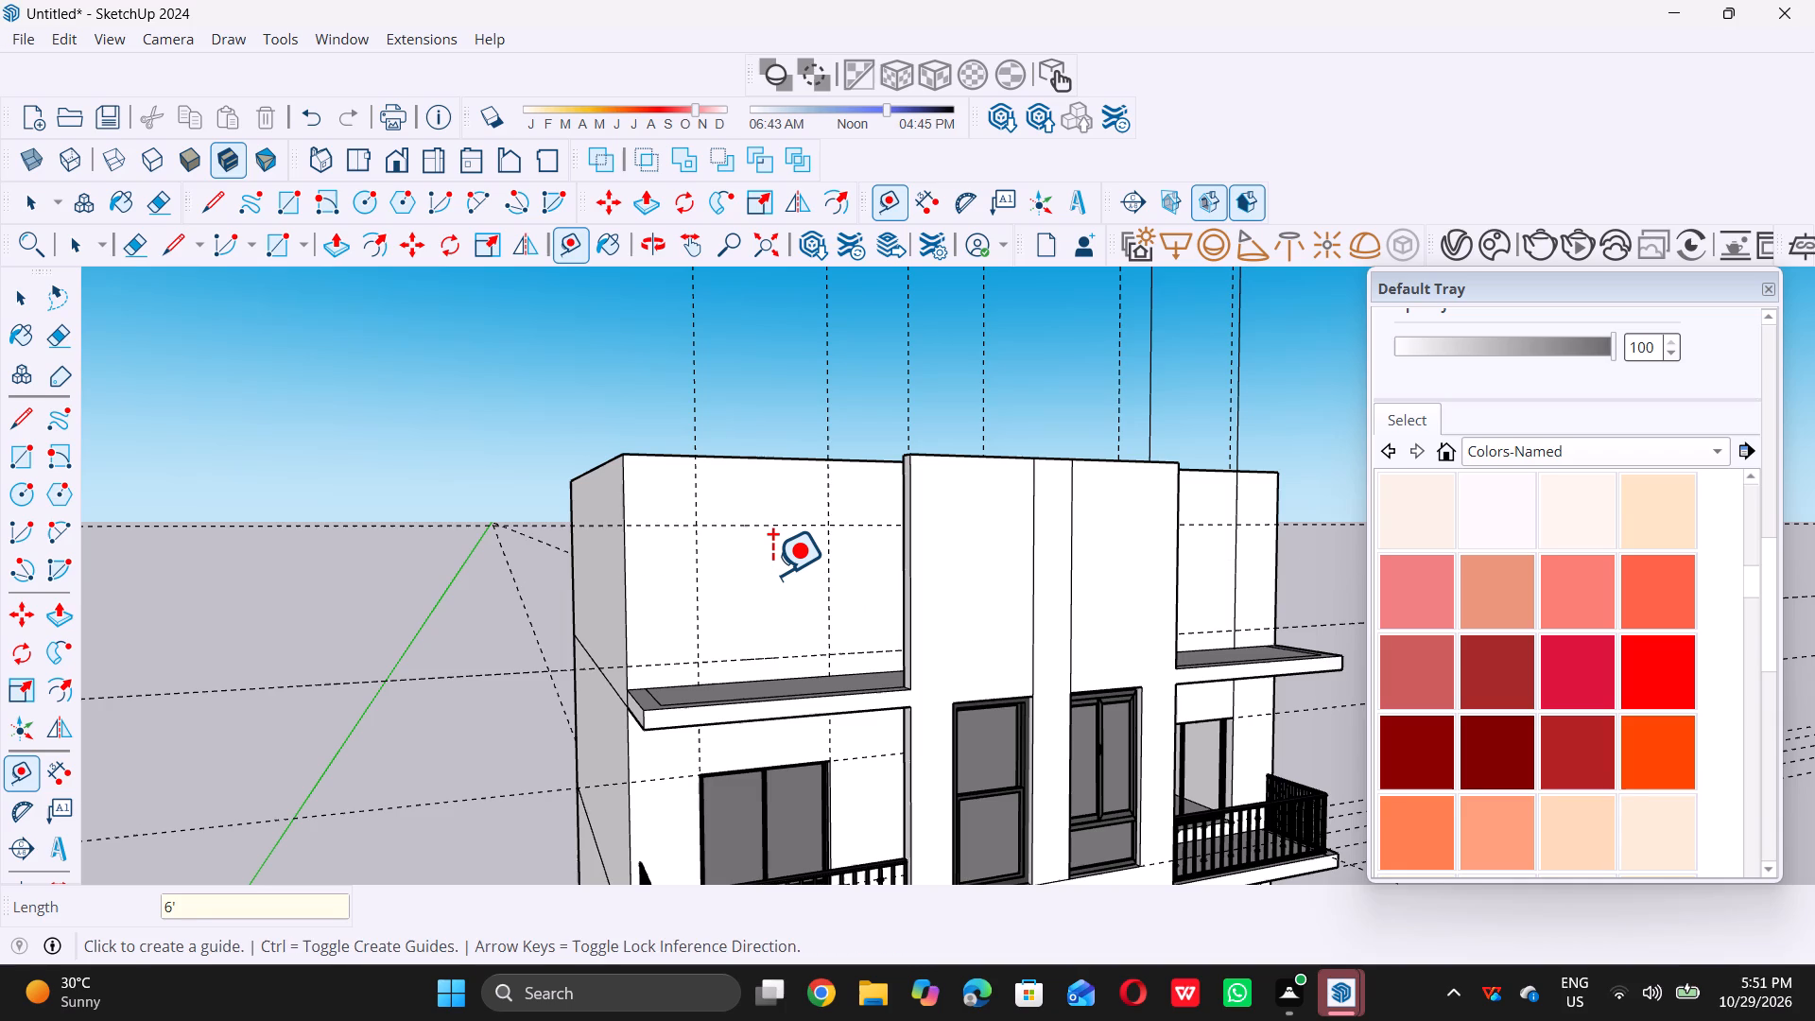
key("space")
Draw a 6' by 6' window rectangle between the crossing guides on the upper-storey left front wall.
scroll(730, 499, "down", 3)
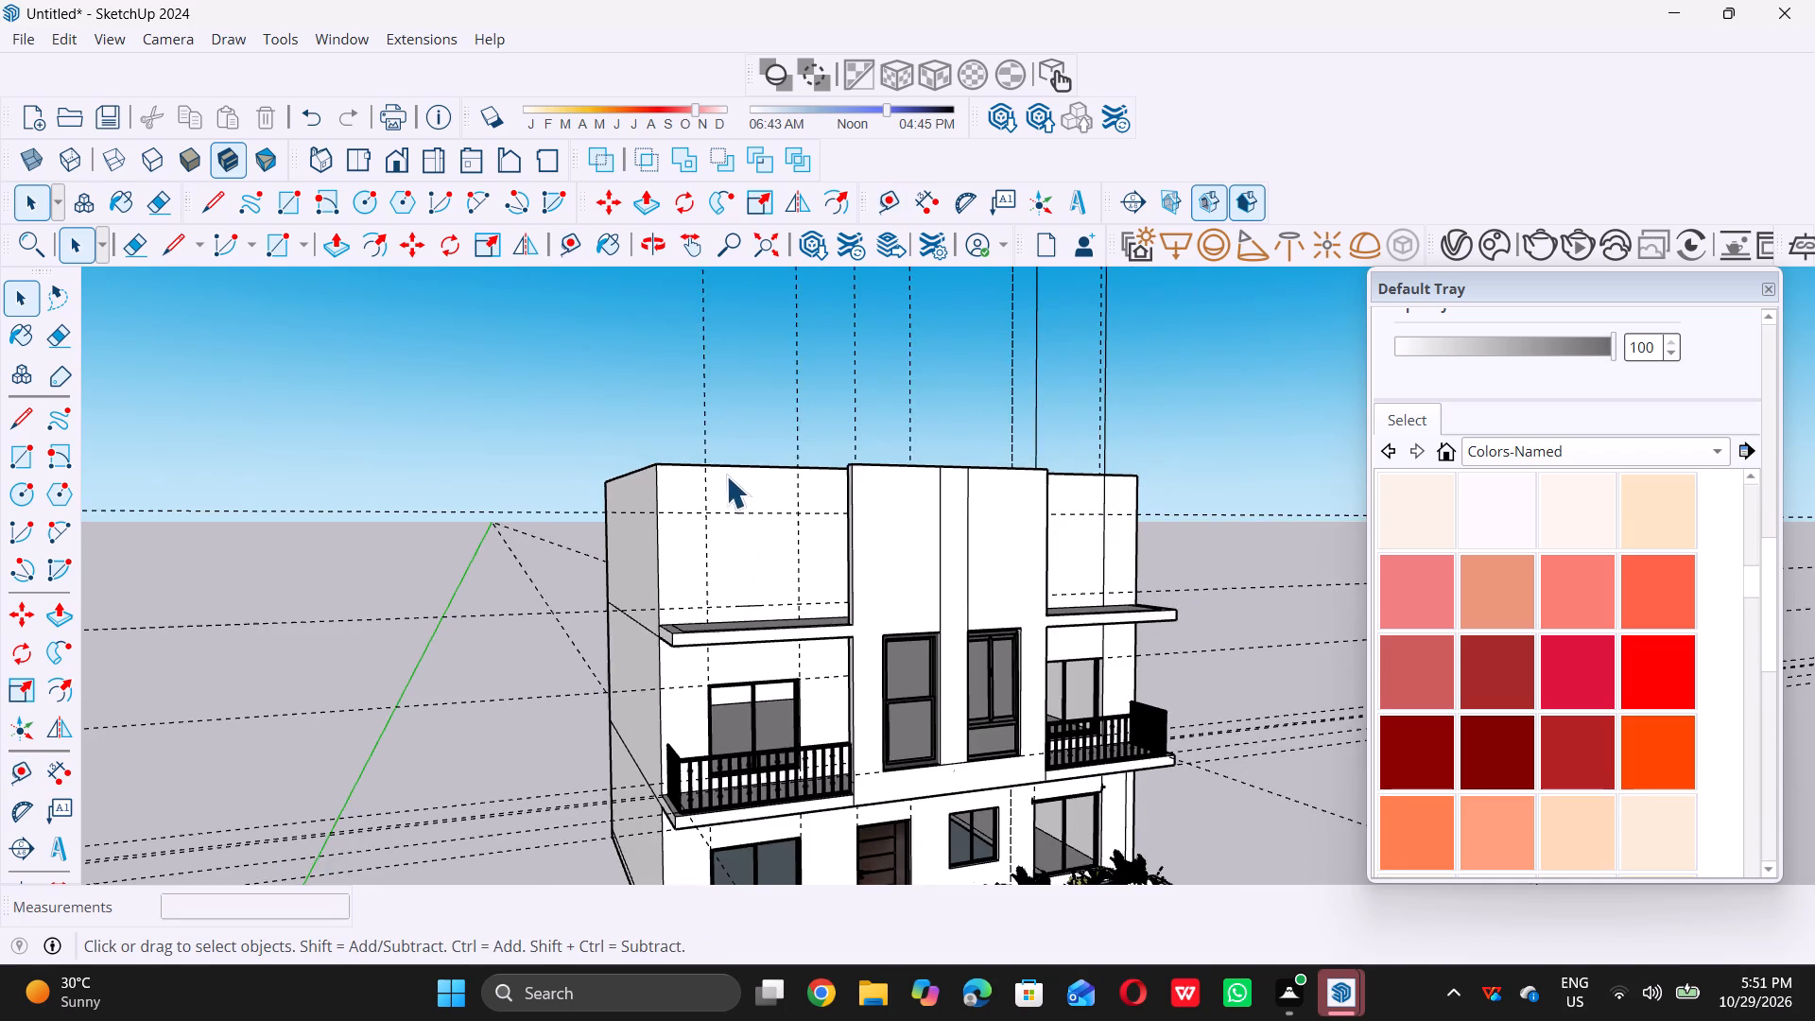
scroll(726, 476, "down", 4)
middle_click_drag(708, 527, 711, 528)
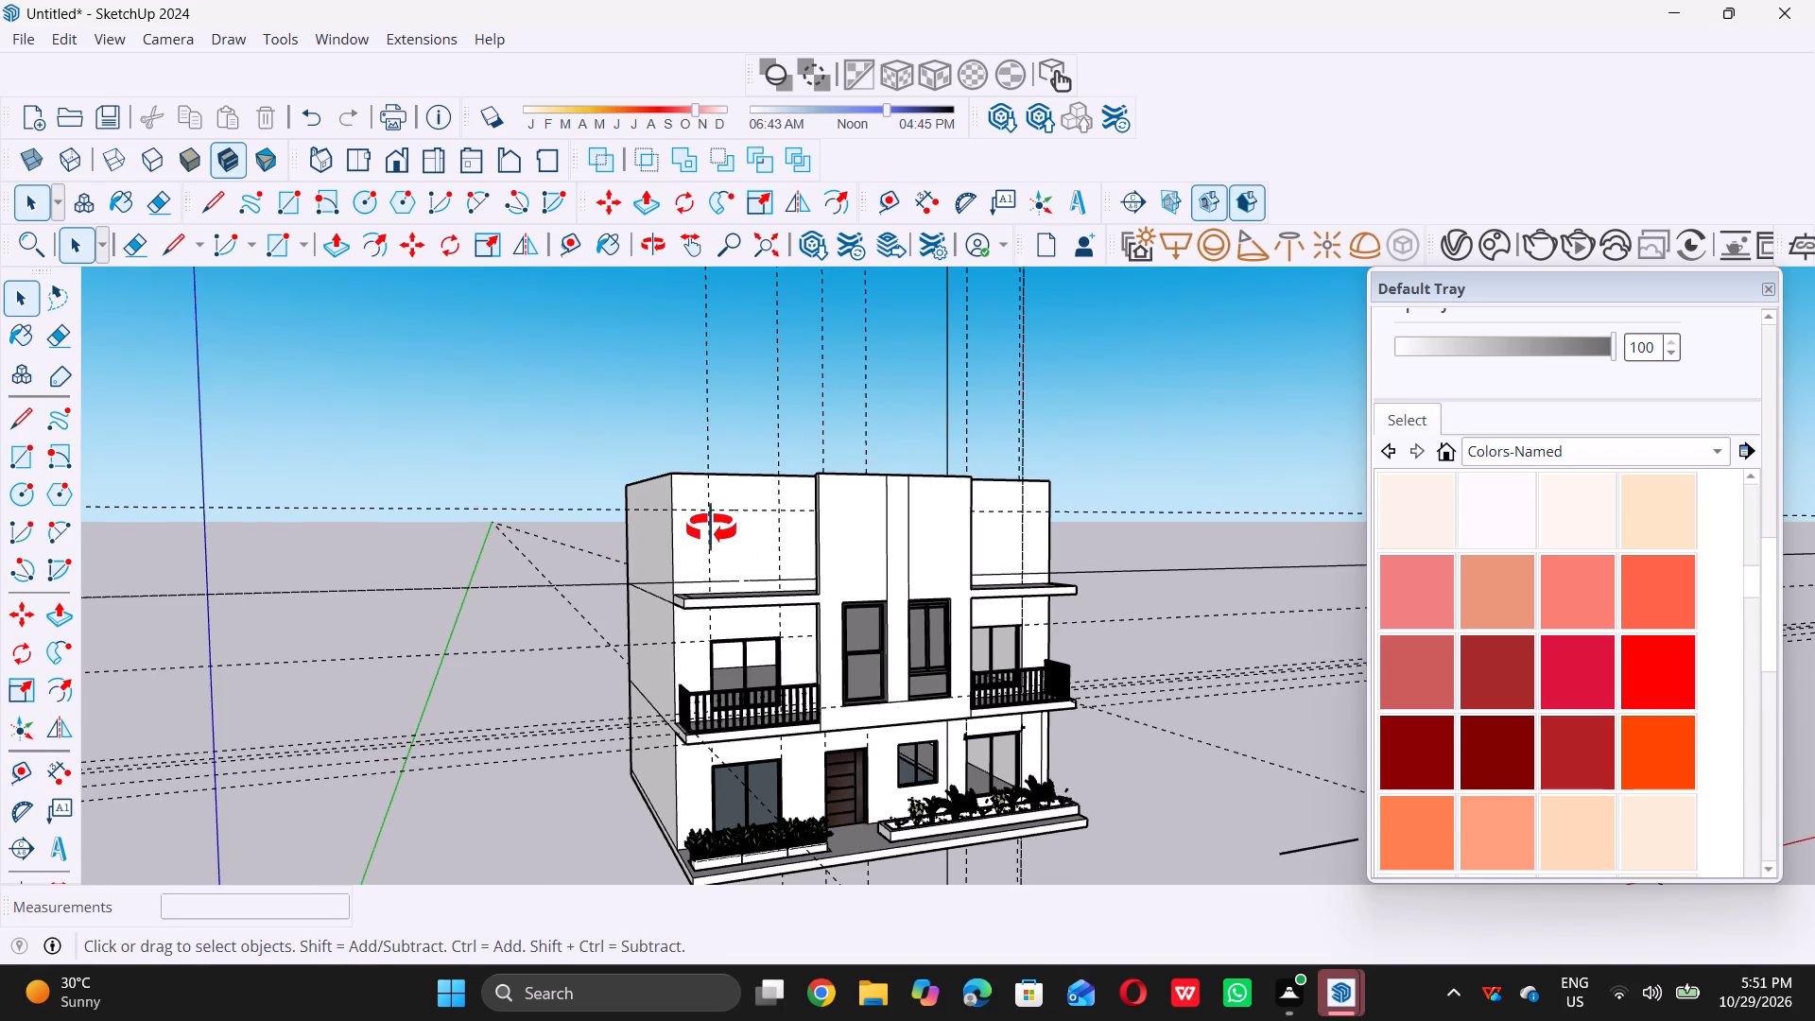
middle_click_drag(711, 528, 781, 564)
scroll(783, 562, "up", 7)
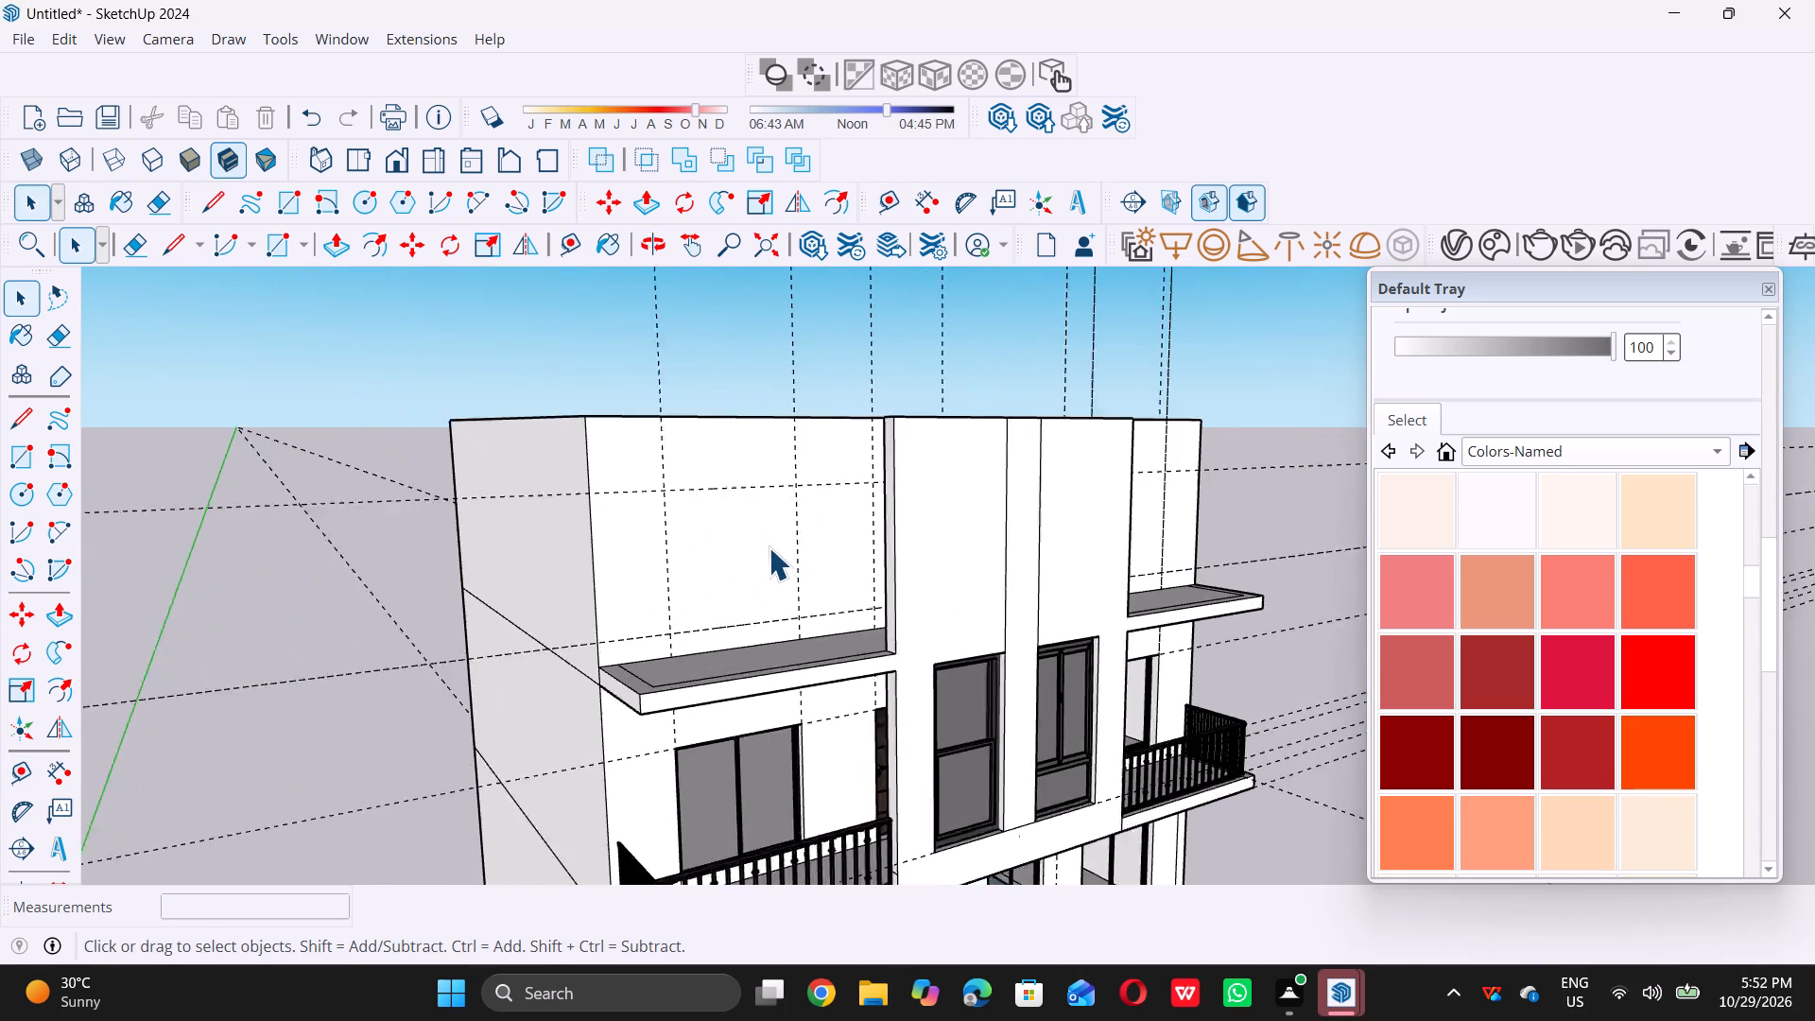
scroll(769, 547, "up", 1)
key("r")
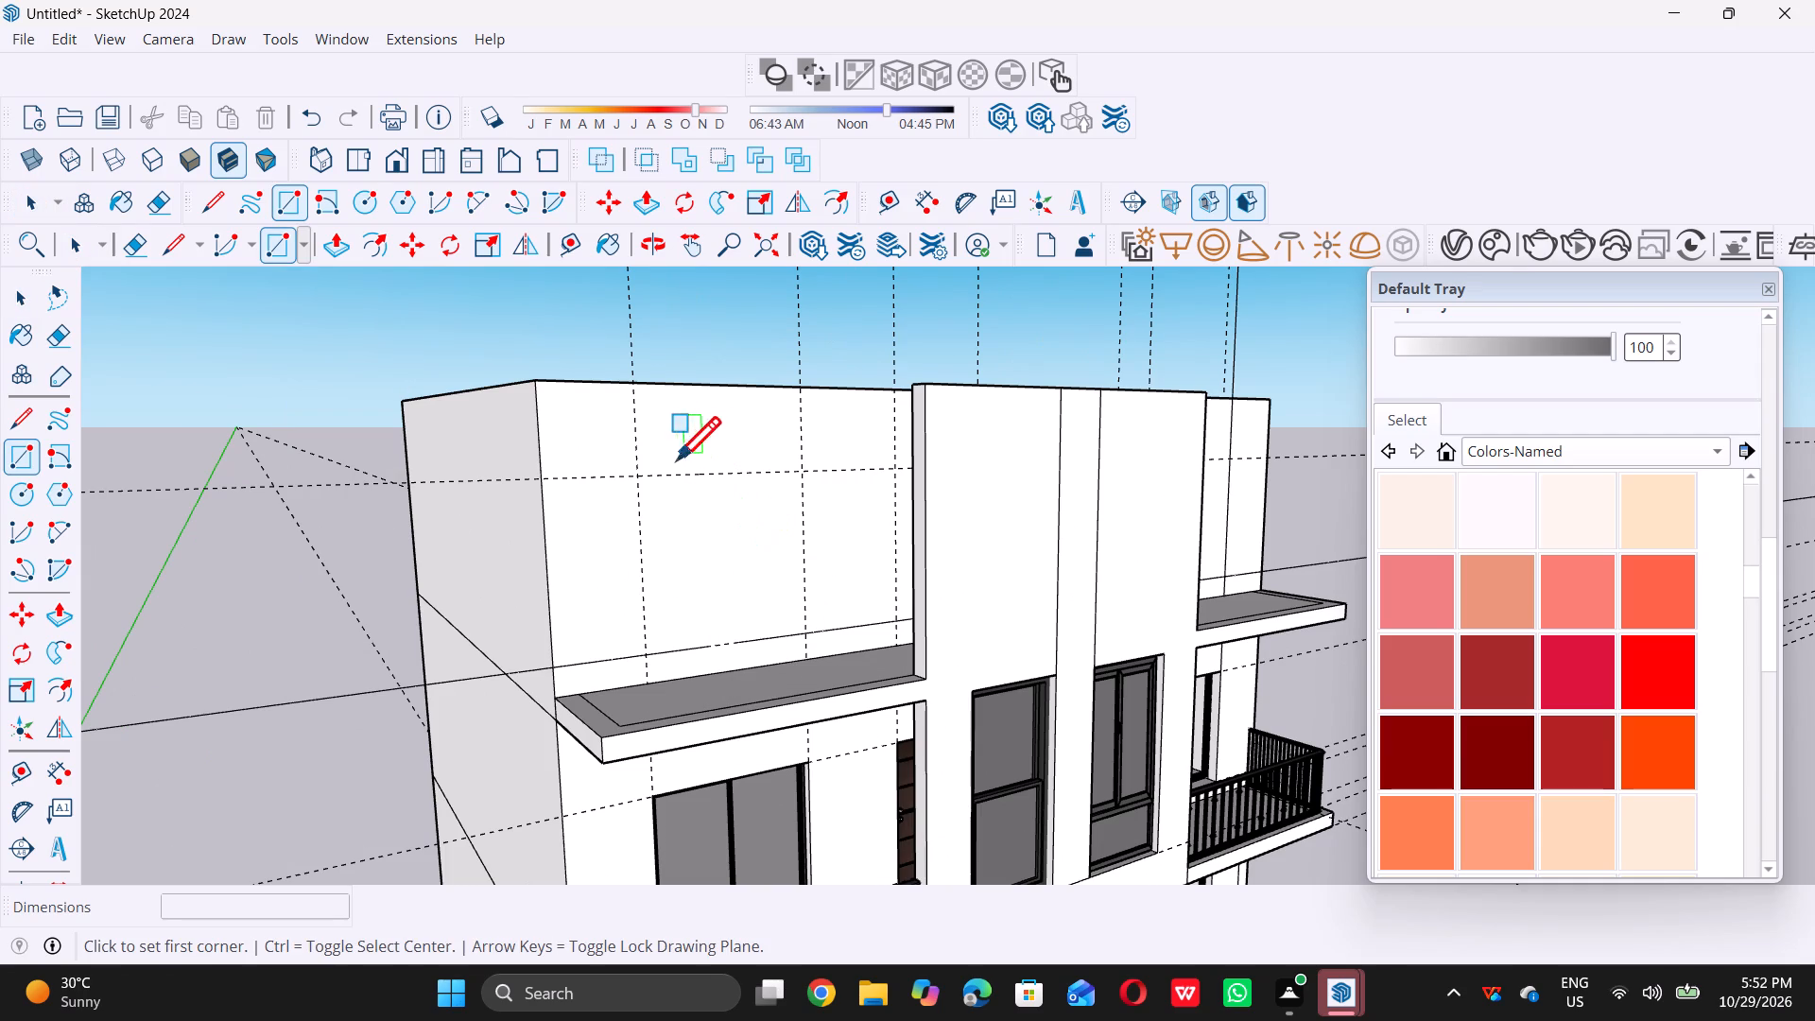
double_click(640, 477)
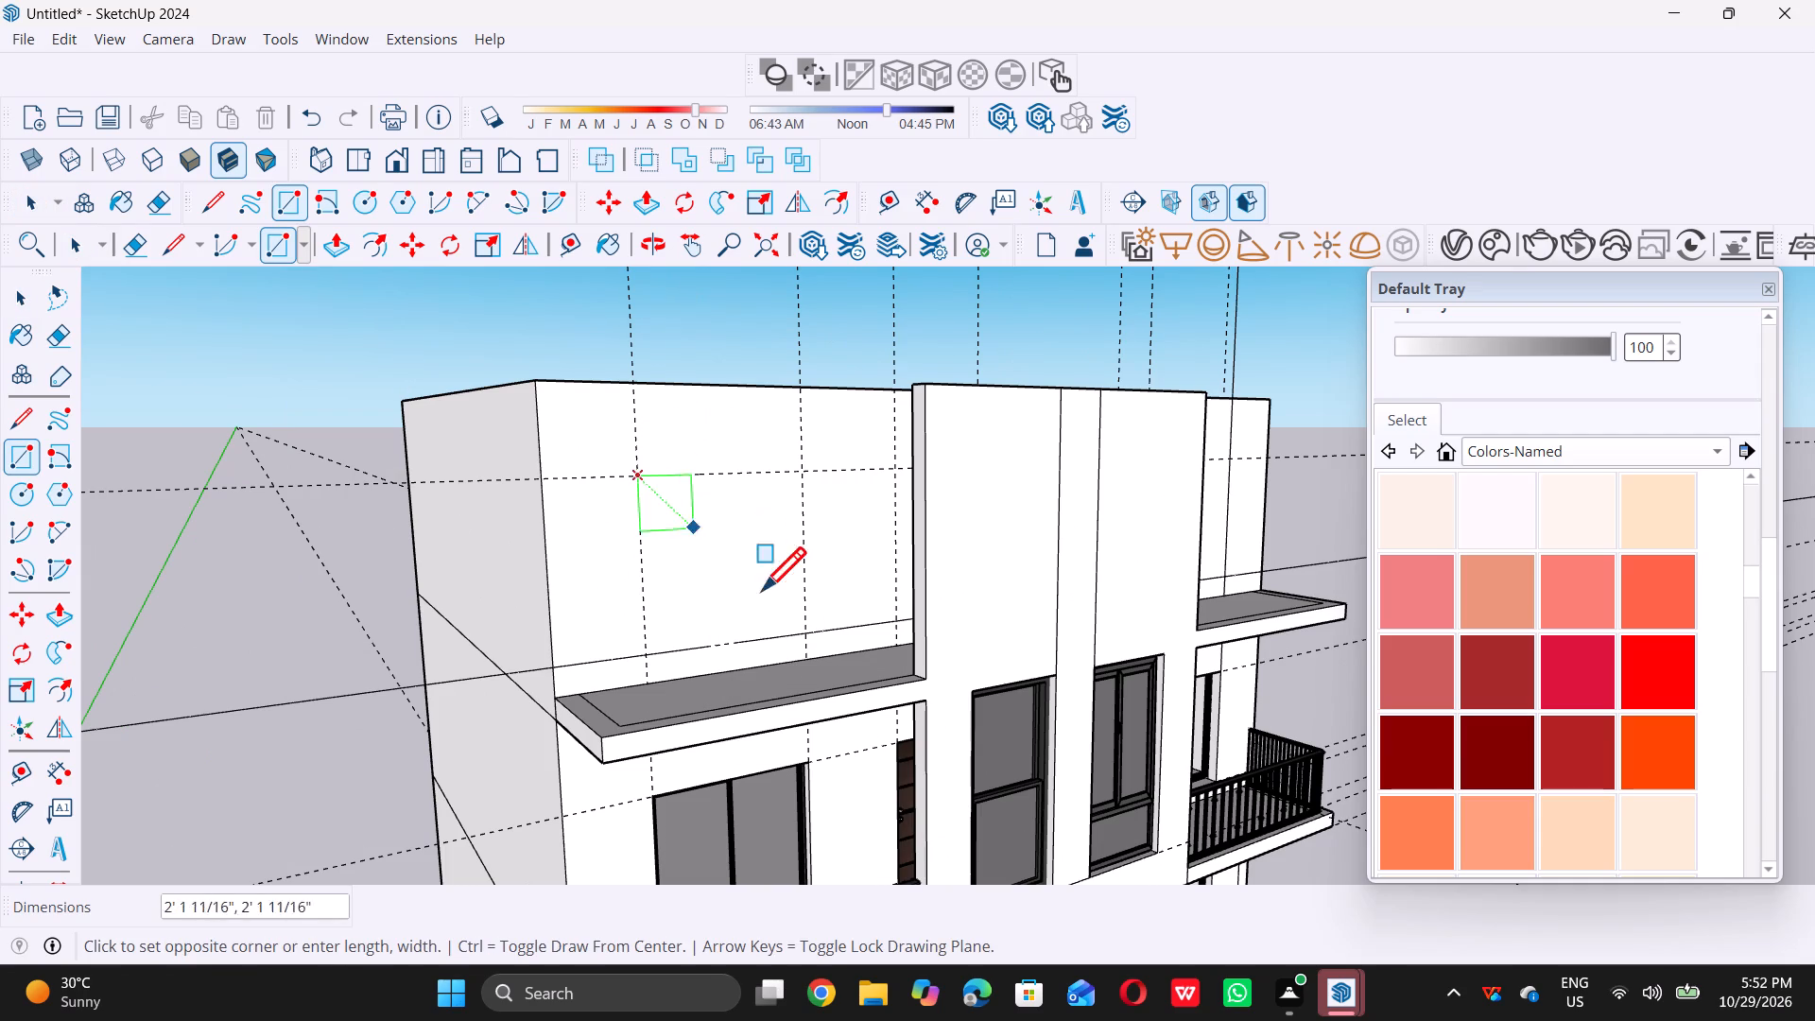
double_click(811, 638)
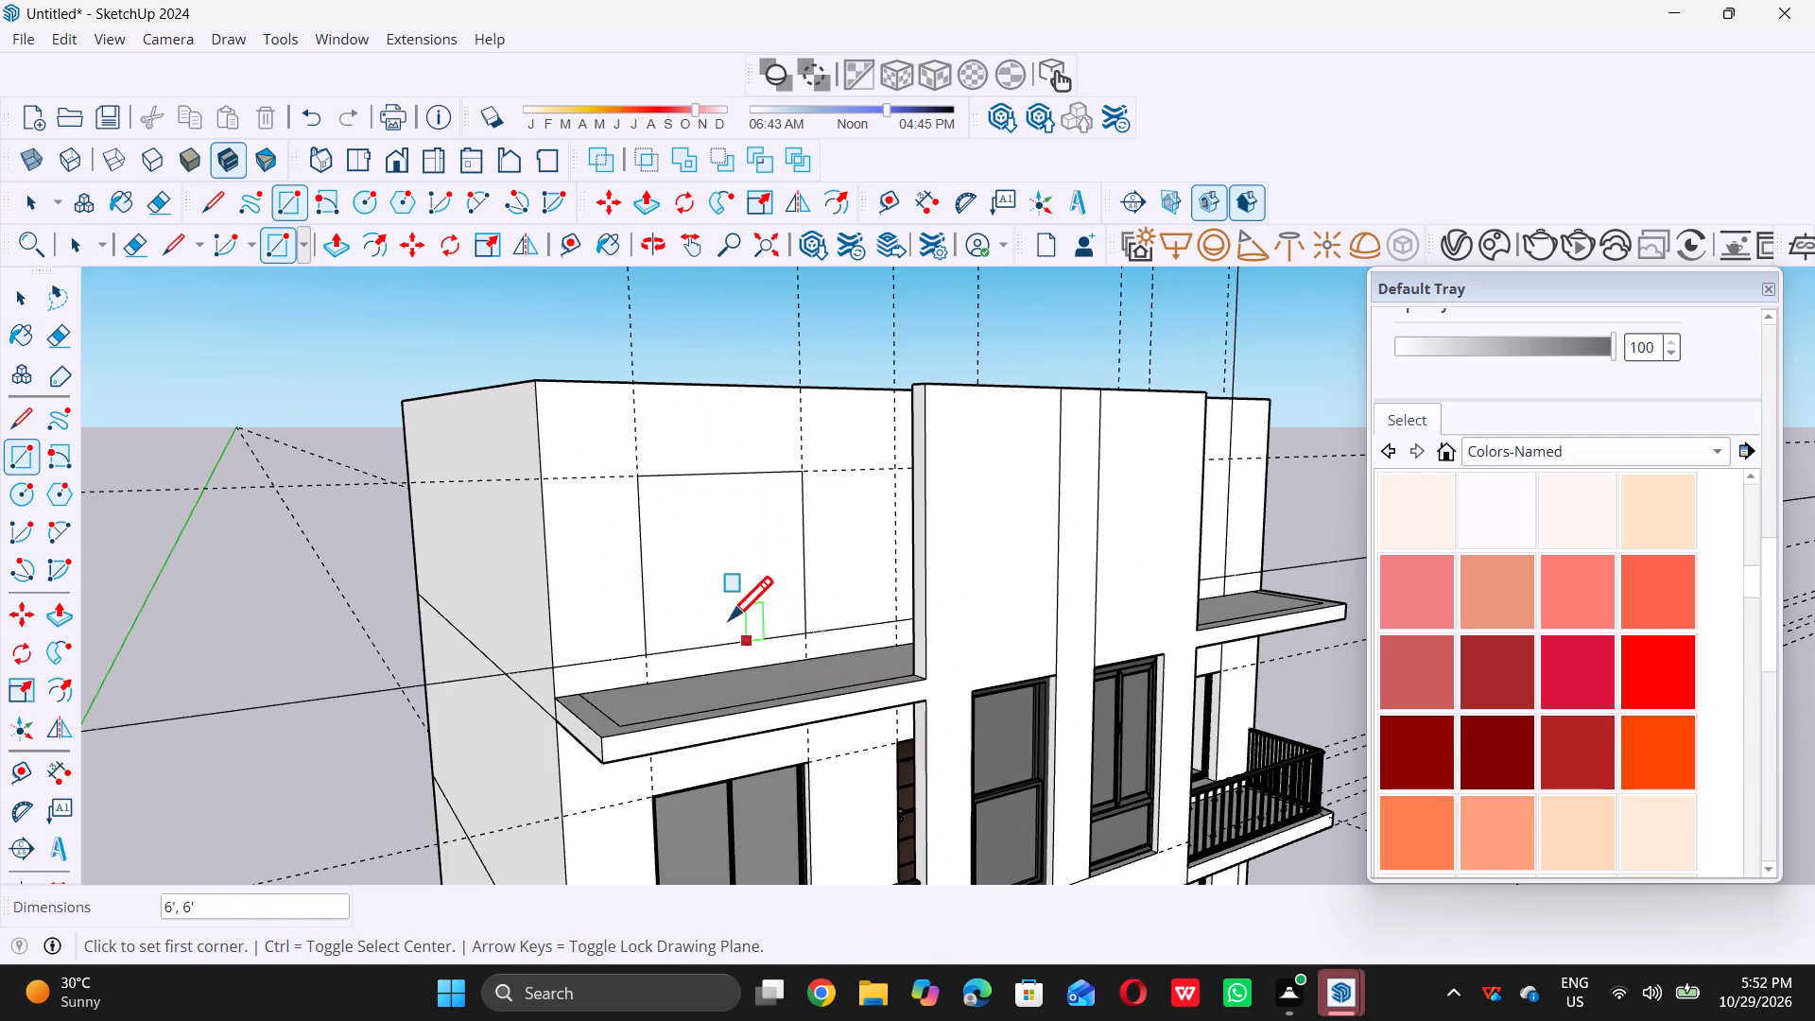
key("space")
Draw a 6' by 6' window rectangle between the crossing guides on the upper-storey right front wall.
scroll(622, 562, "down", 9)
middle_click_drag(814, 435, 287, 509)
scroll(287, 509, "up", 1)
scroll(830, 573, "down", 4)
scroll(940, 514, "up", 12)
scroll(746, 489, "down", 4)
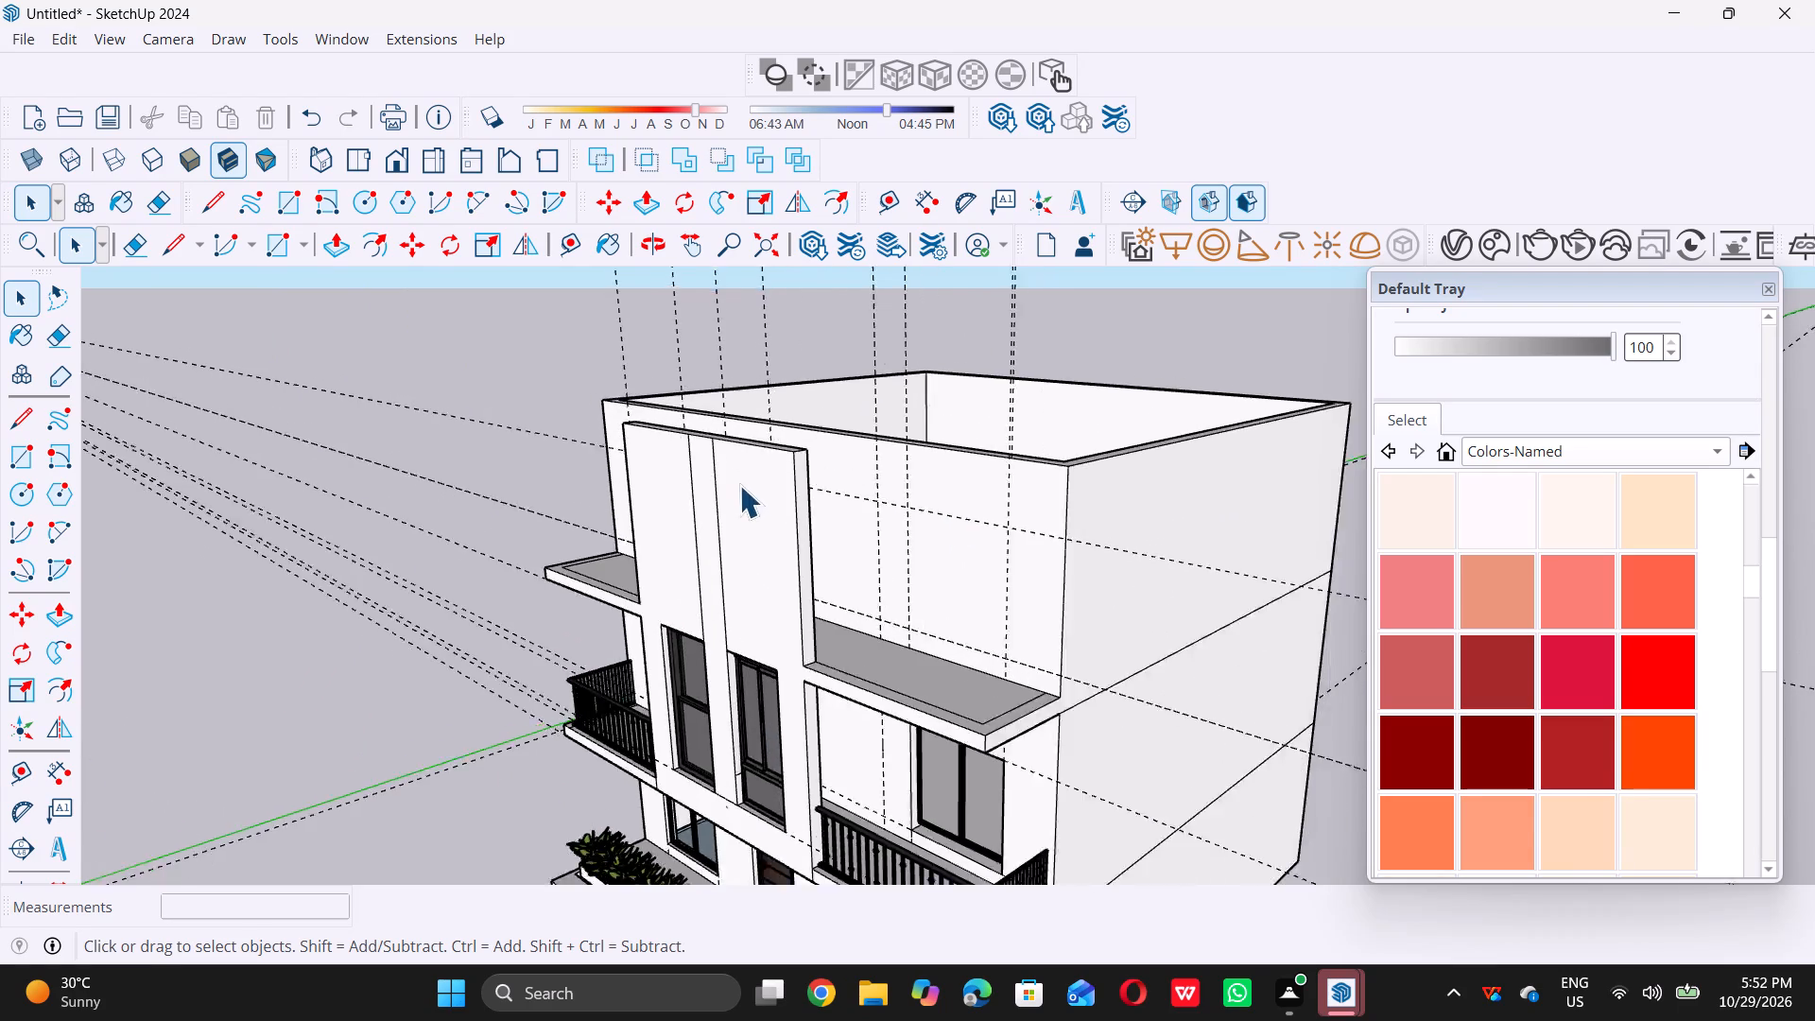
scroll(739, 485, "down", 7)
middle_click_drag(797, 534, 953, 530)
scroll(941, 519, "up", 2)
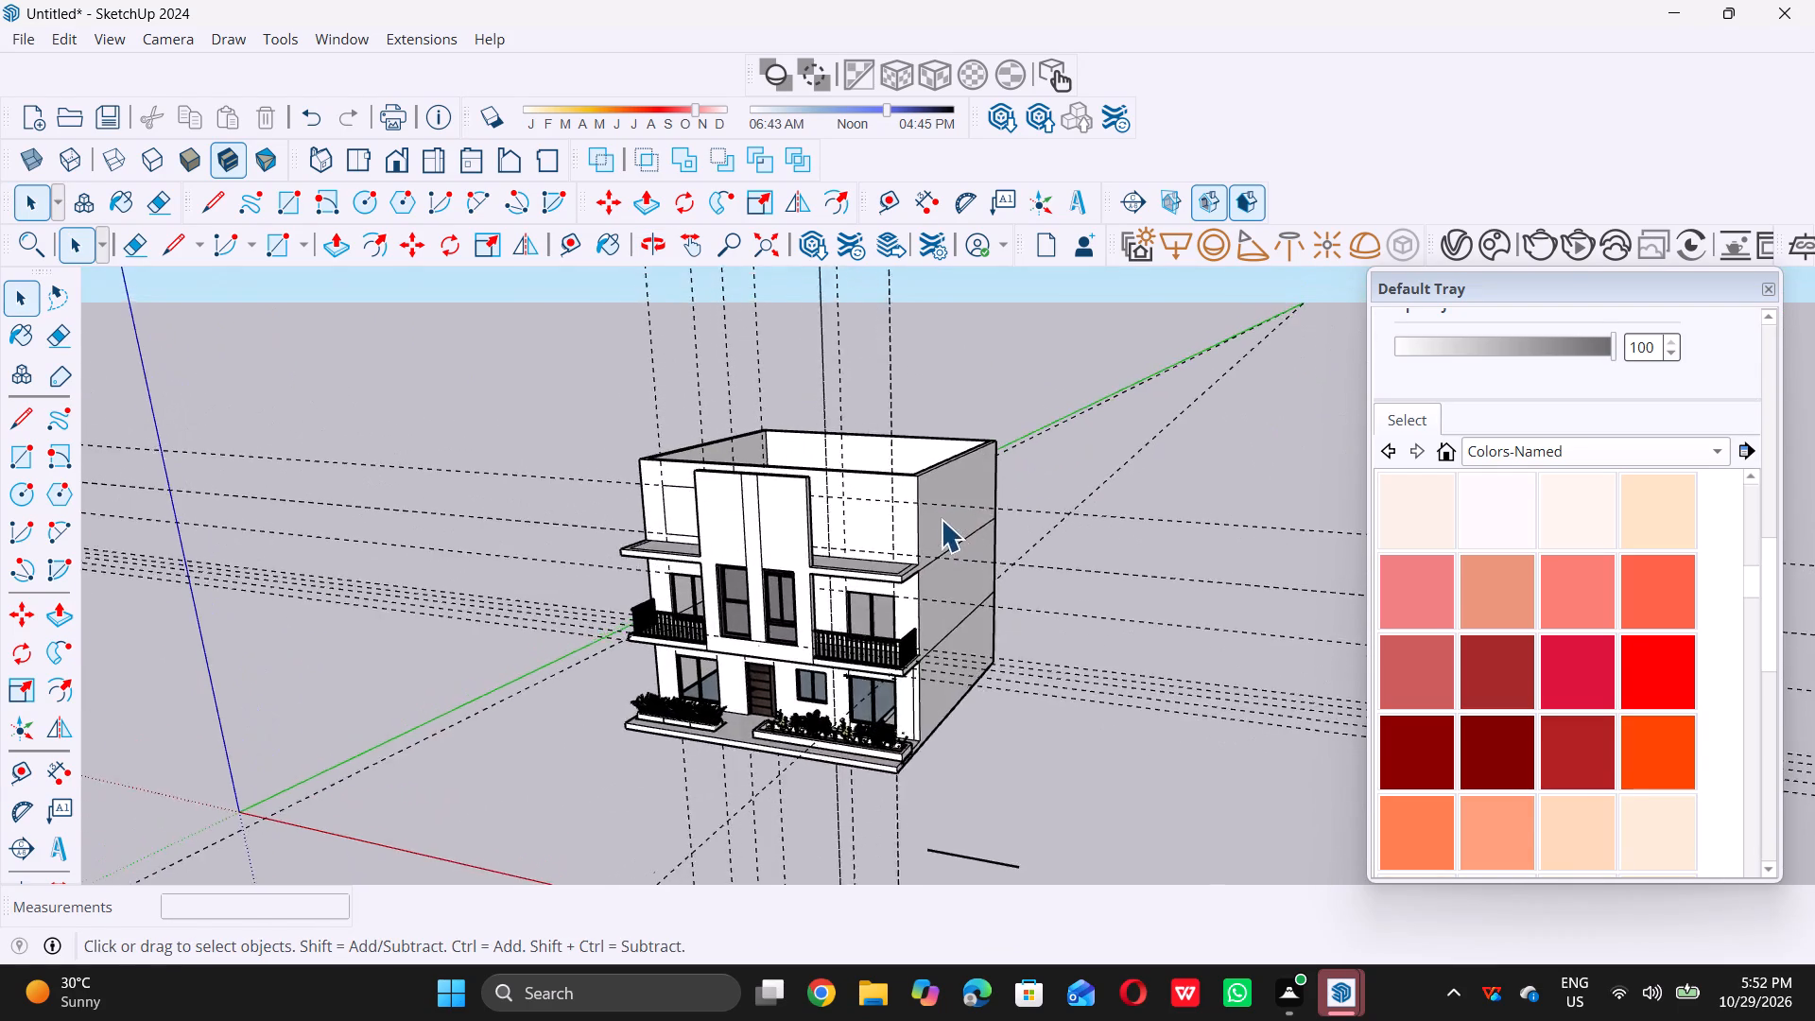
scroll(941, 519, "up", 10)
middle_click_drag(639, 527, 729, 489)
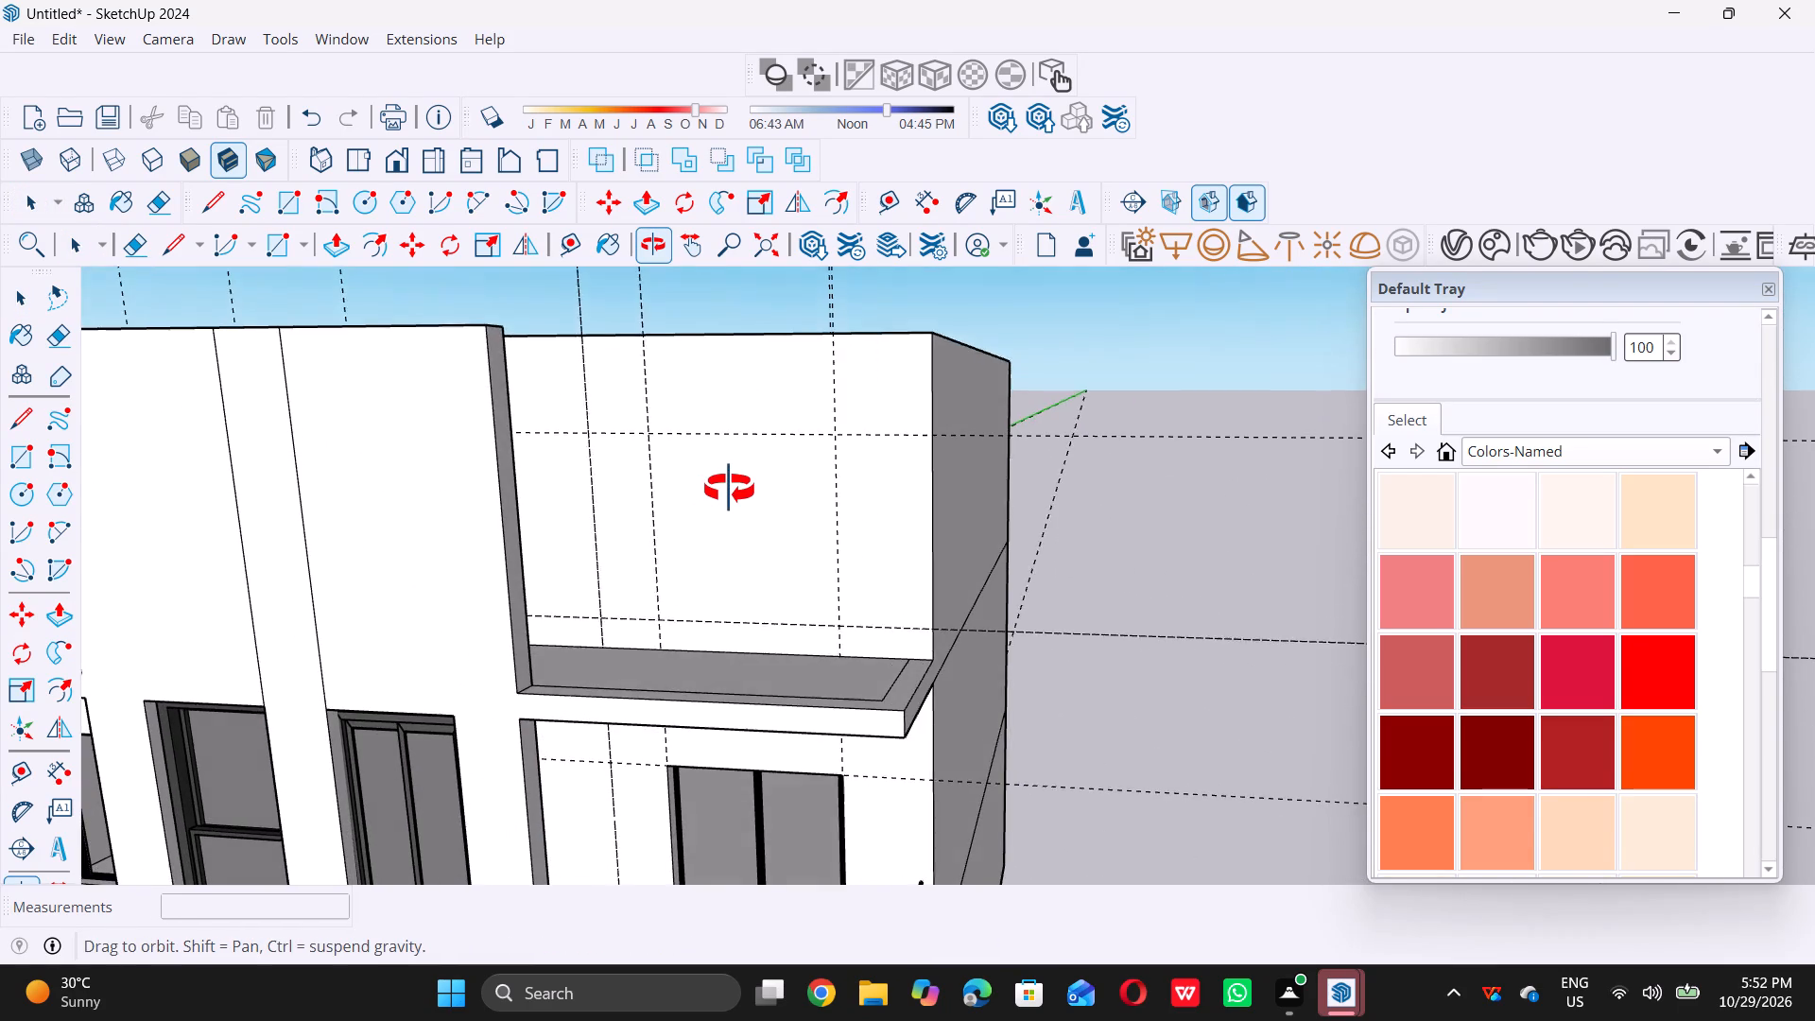
middle_click_drag(729, 489, 736, 484)
scroll(737, 482, "up", 1)
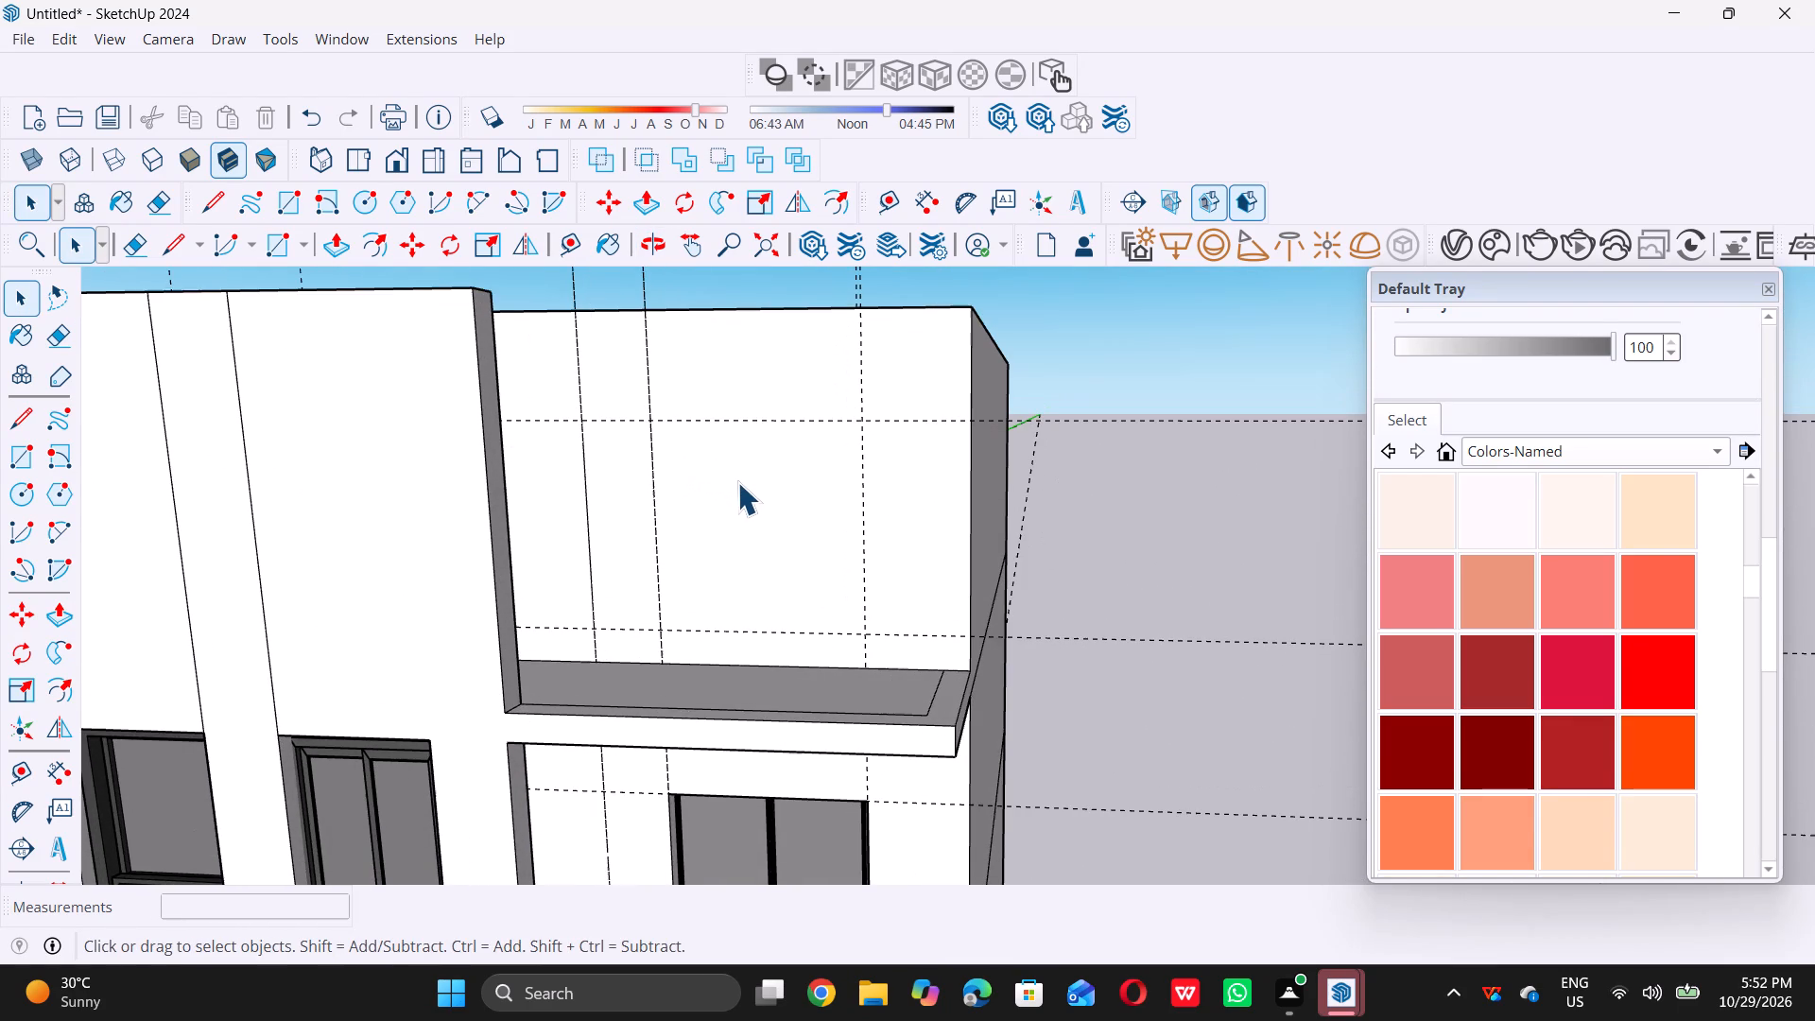
key("r")
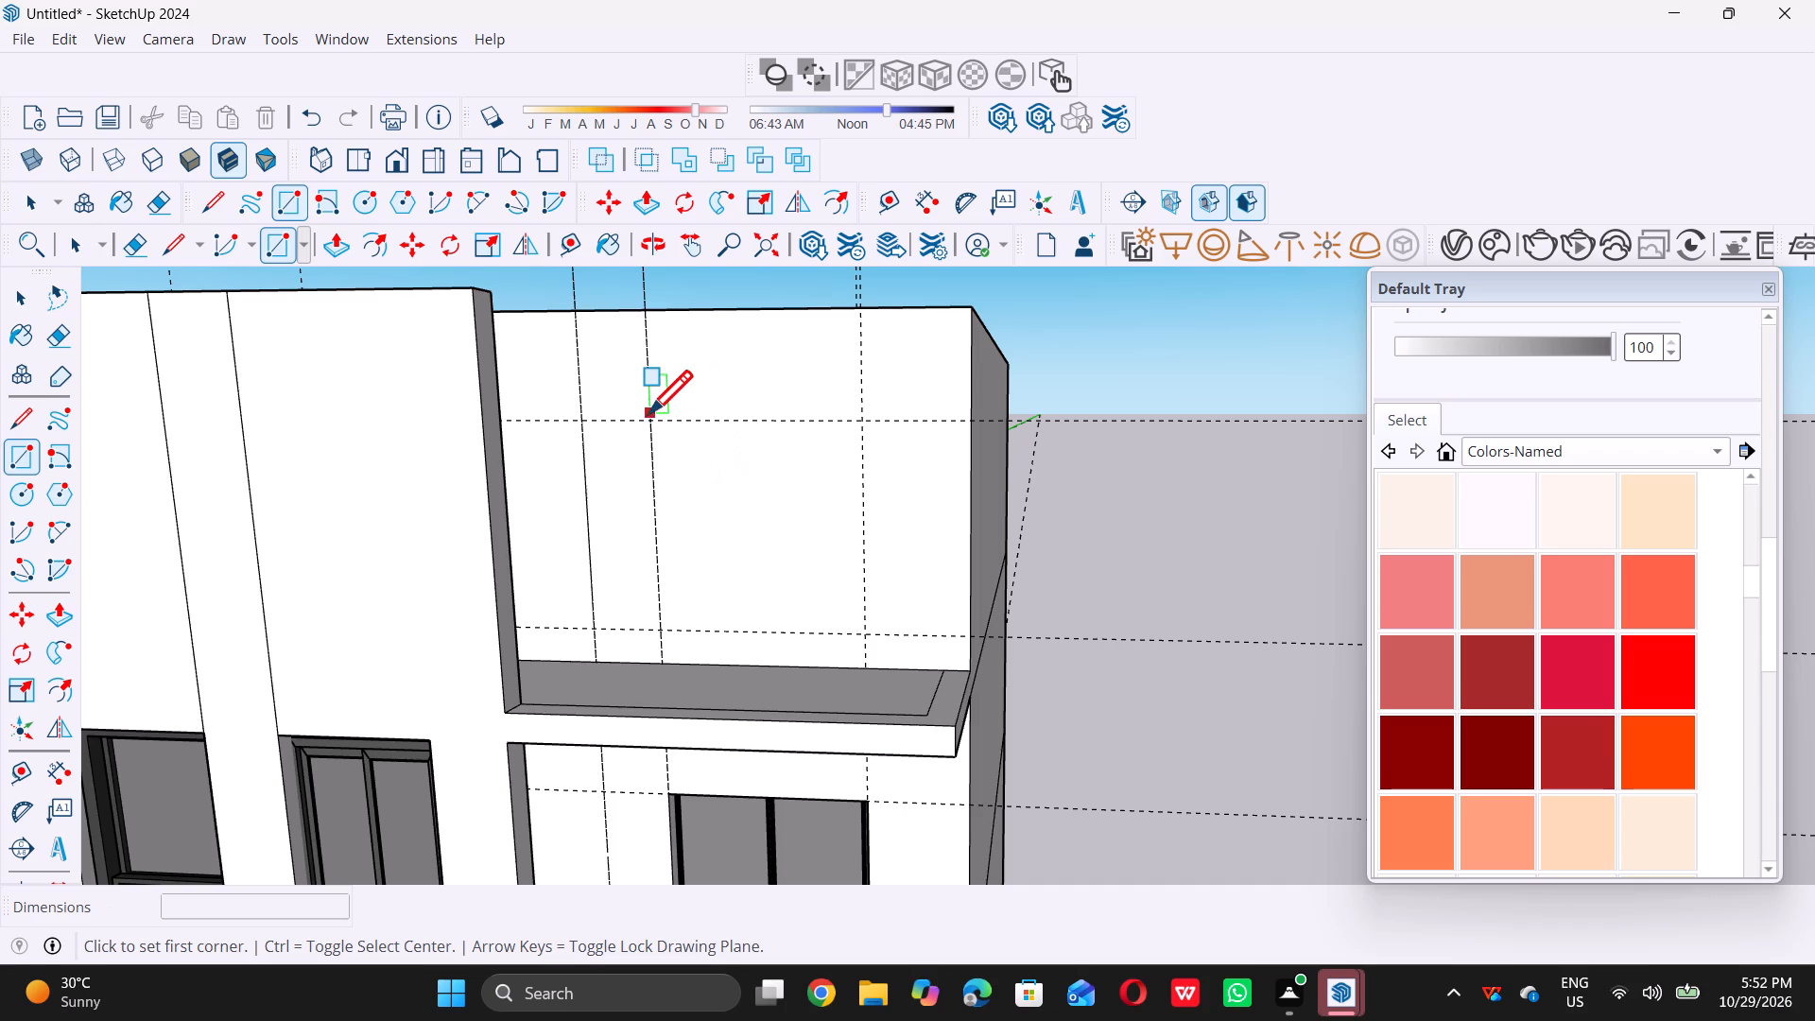
double_click(648, 417)
scroll(649, 419, "down", 2)
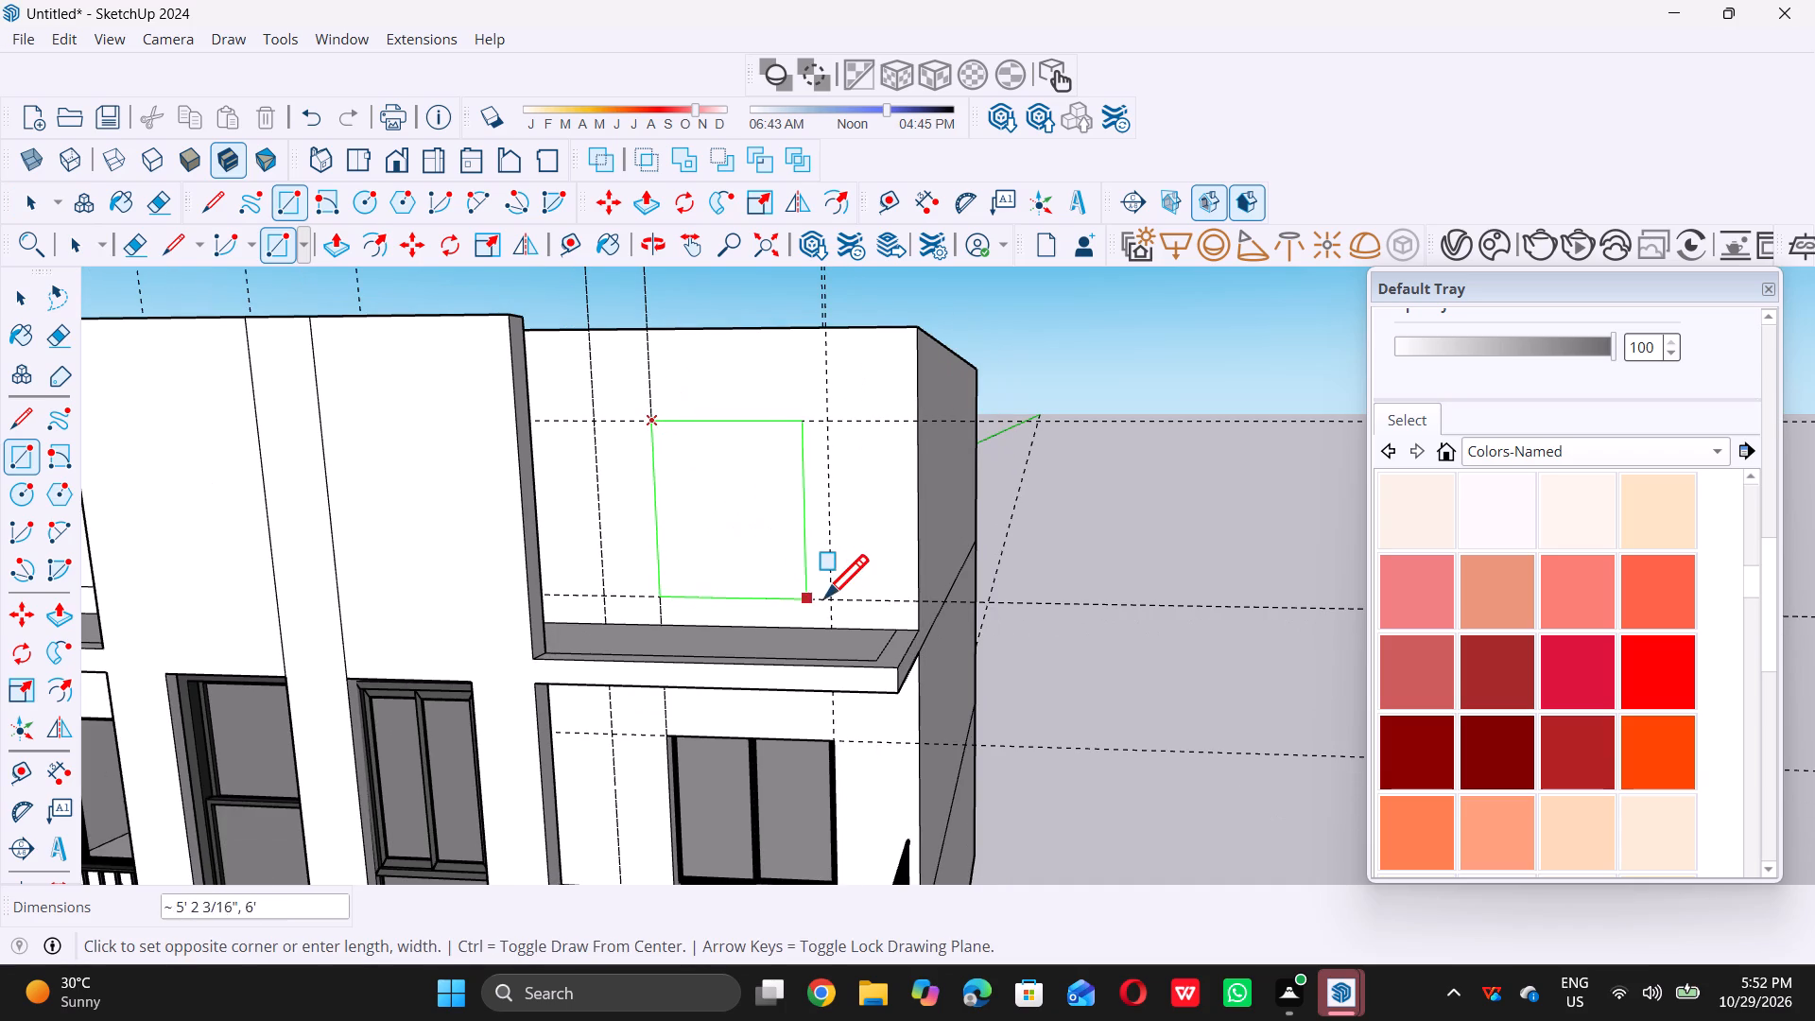
double_click(831, 598)
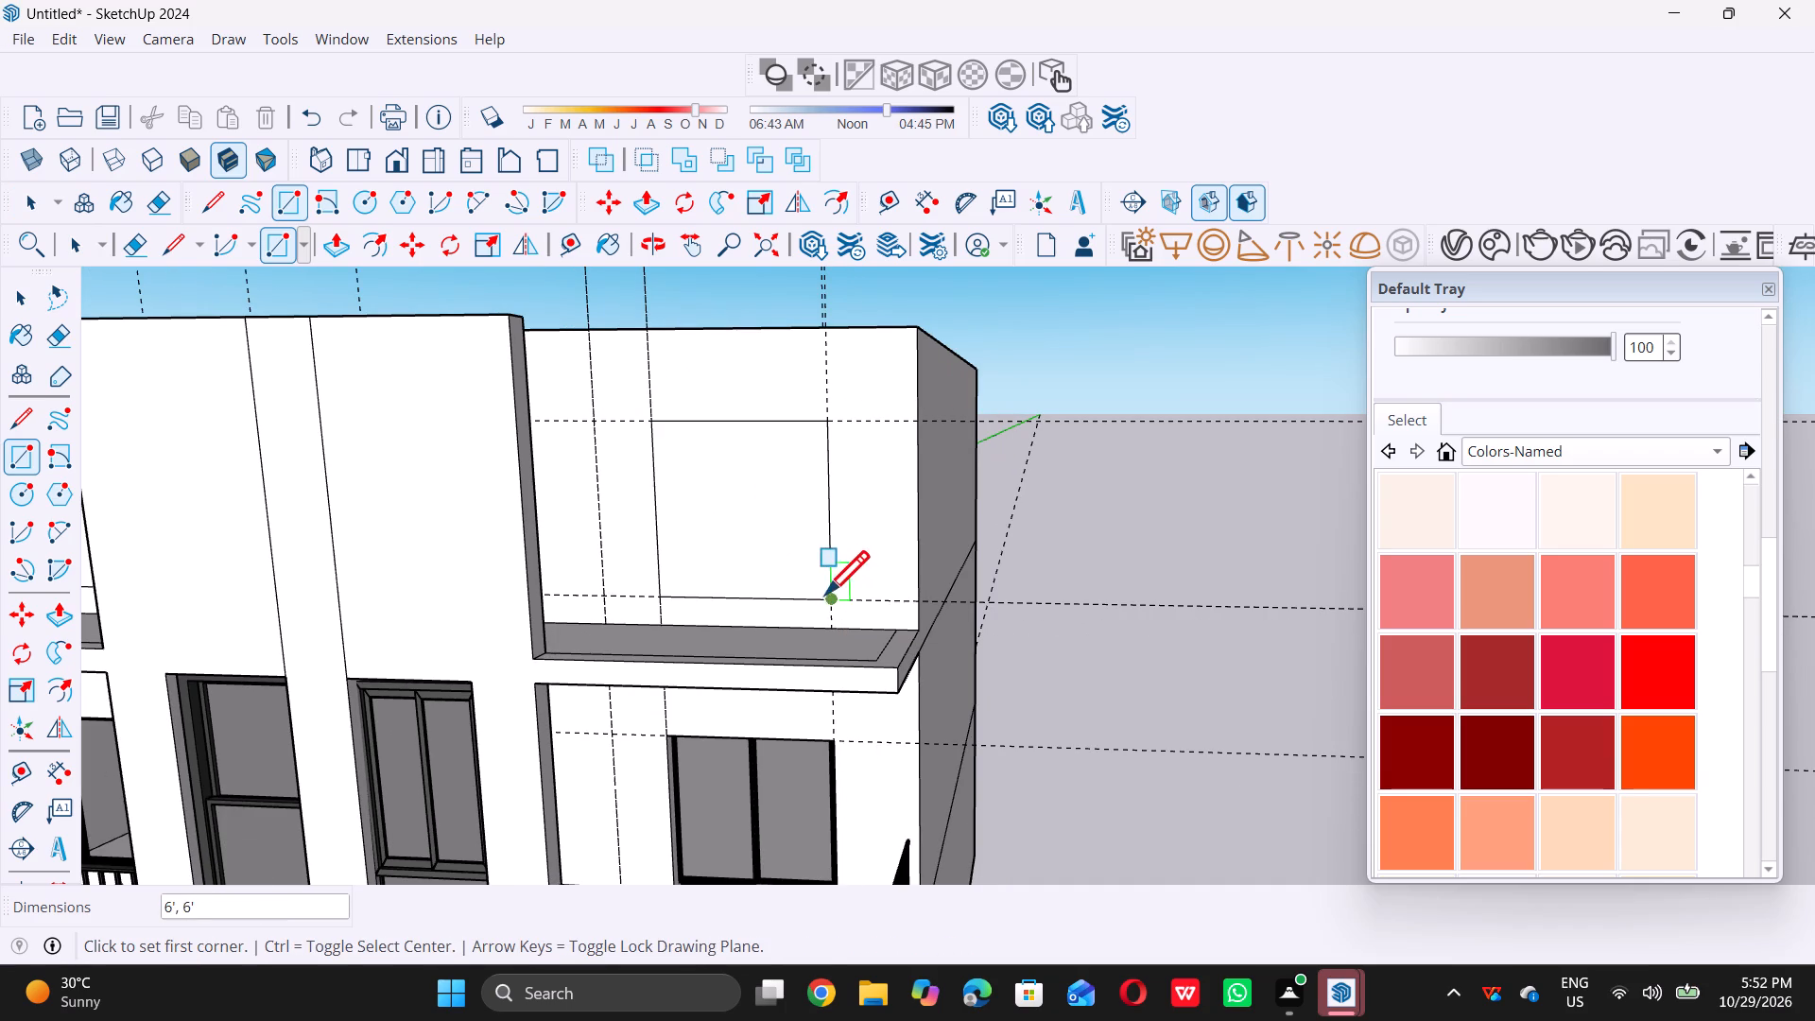
key("space")
Push the upper-storey left window rectangle through to the wall's inner face to cut an opening.
scroll(784, 570, "down", 11)
scroll(814, 491, "down", 2)
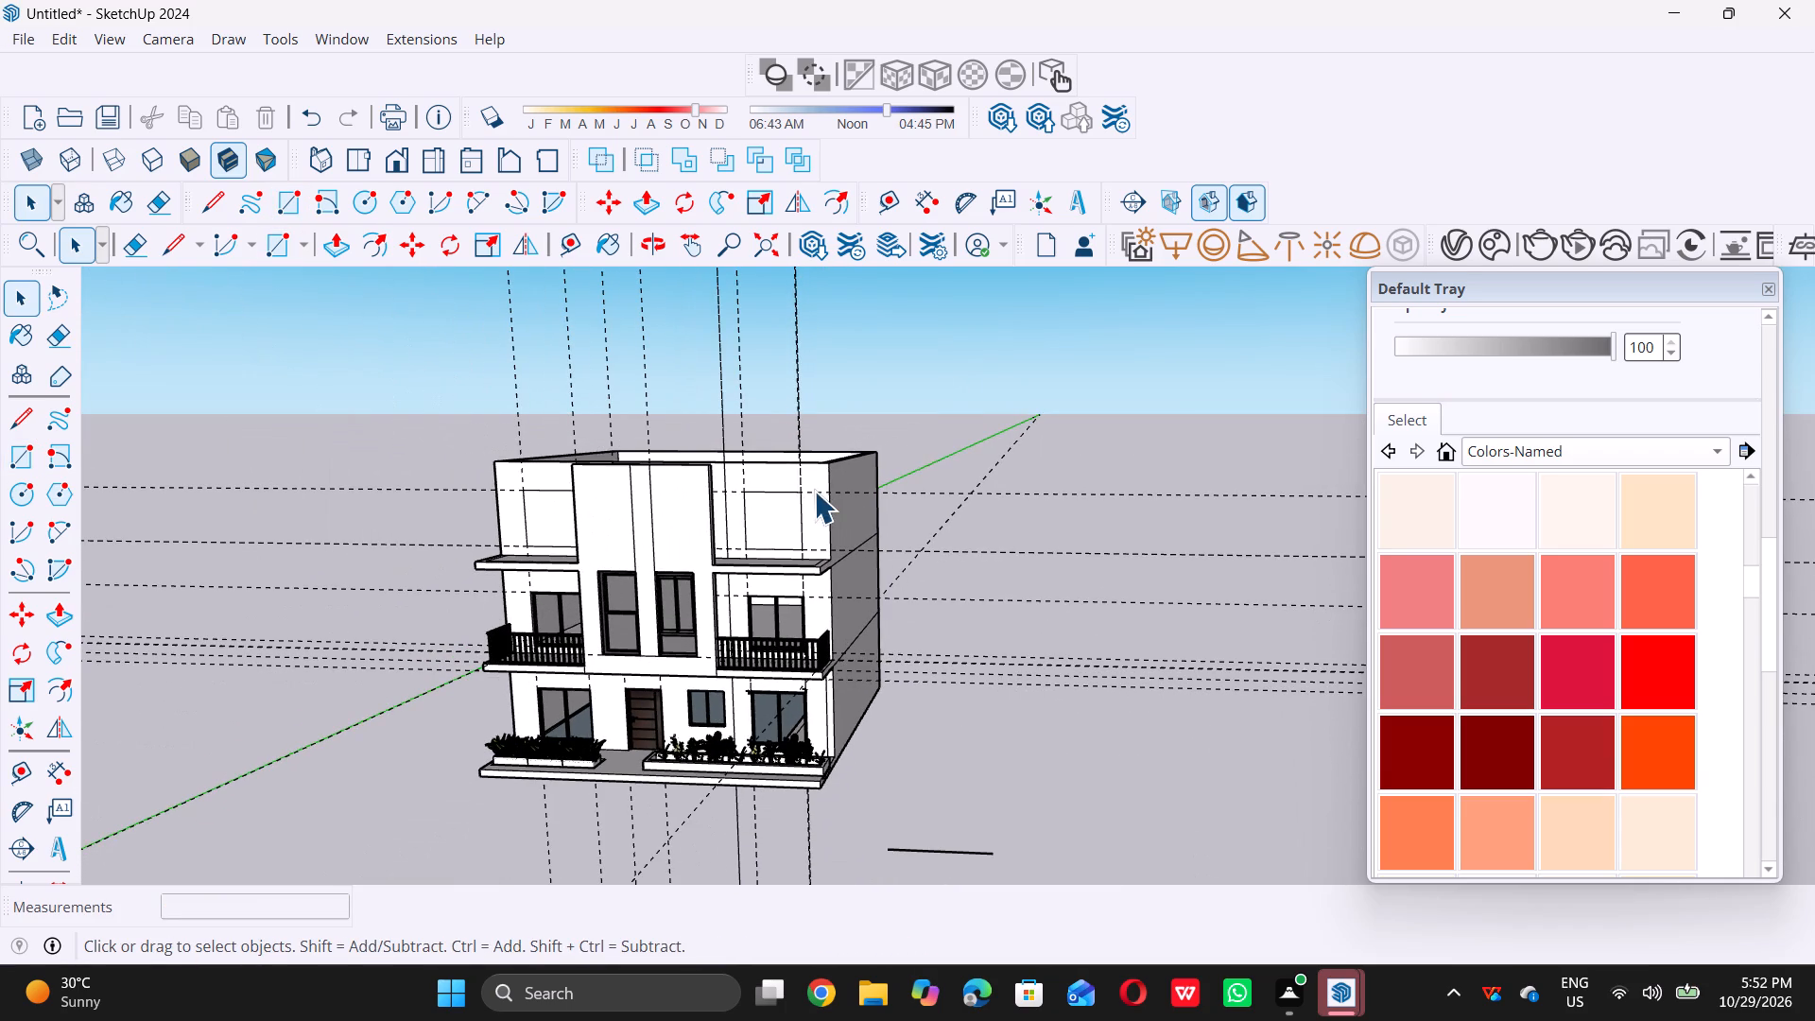
middle_click_drag(487, 431, 654, 467)
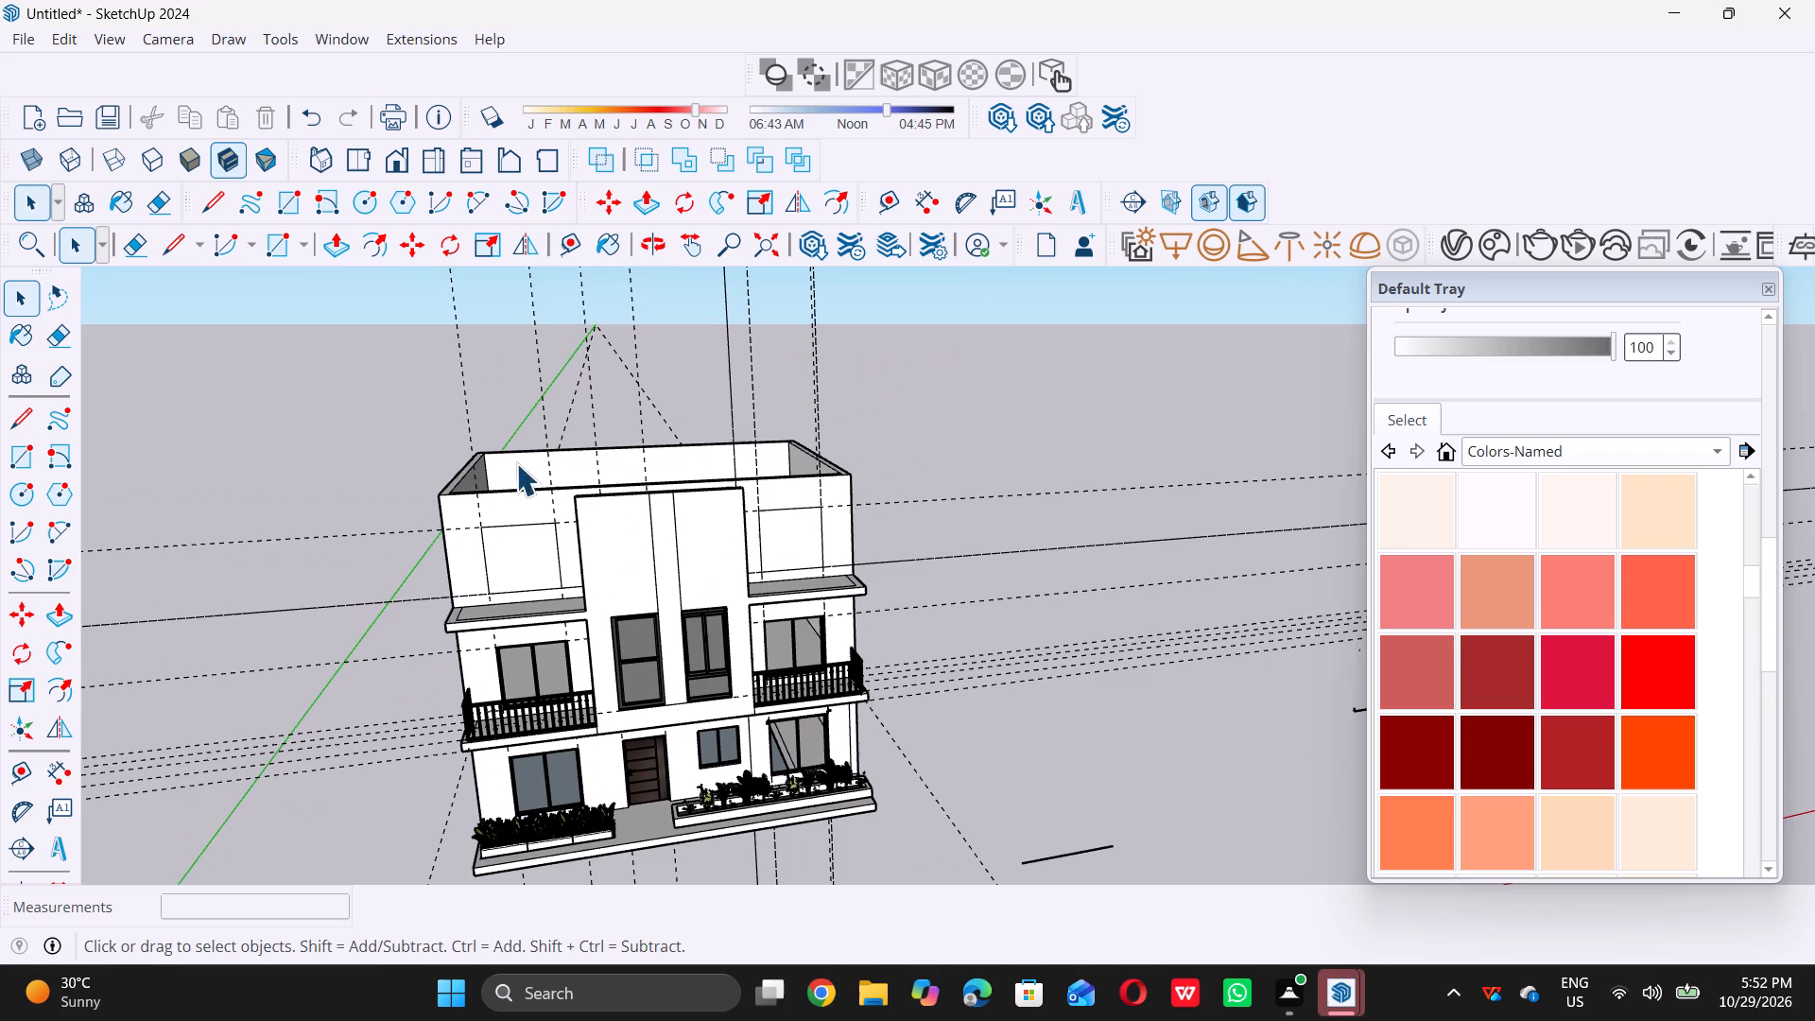
middle_click_drag(443, 458, 519, 463)
middle_click_drag(491, 474, 527, 544)
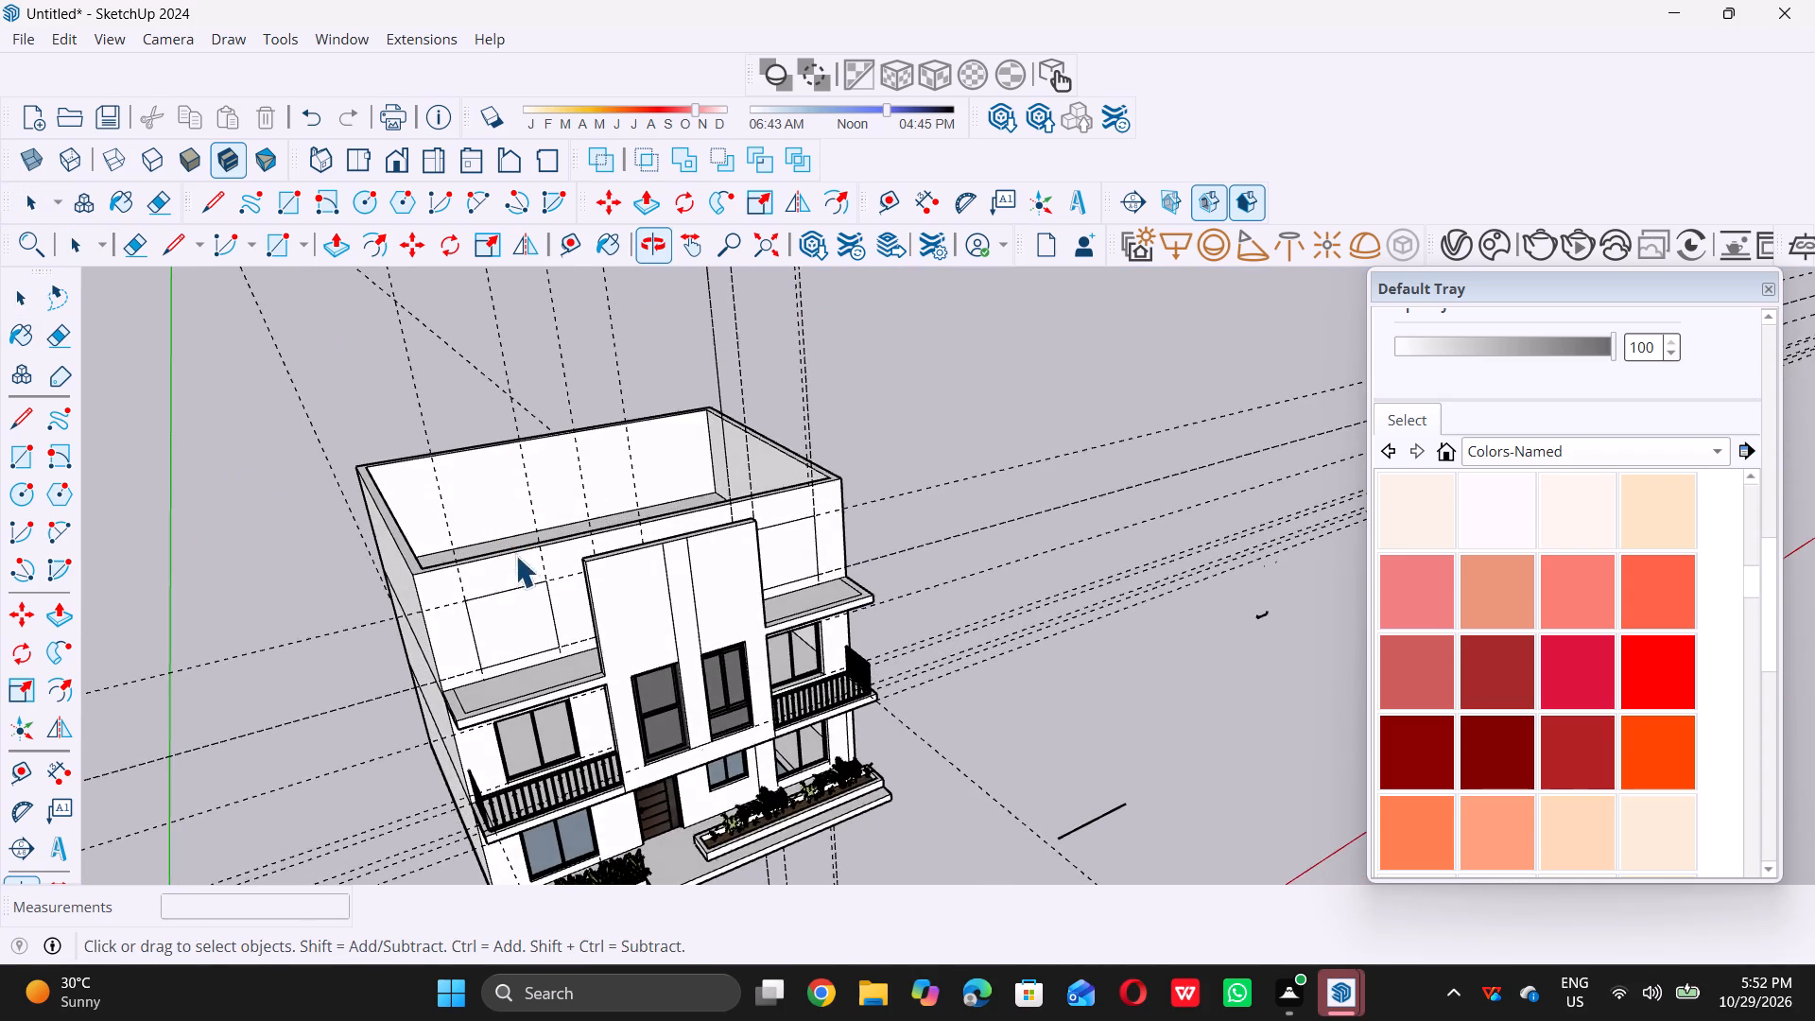
scroll(499, 605, "up", 2)
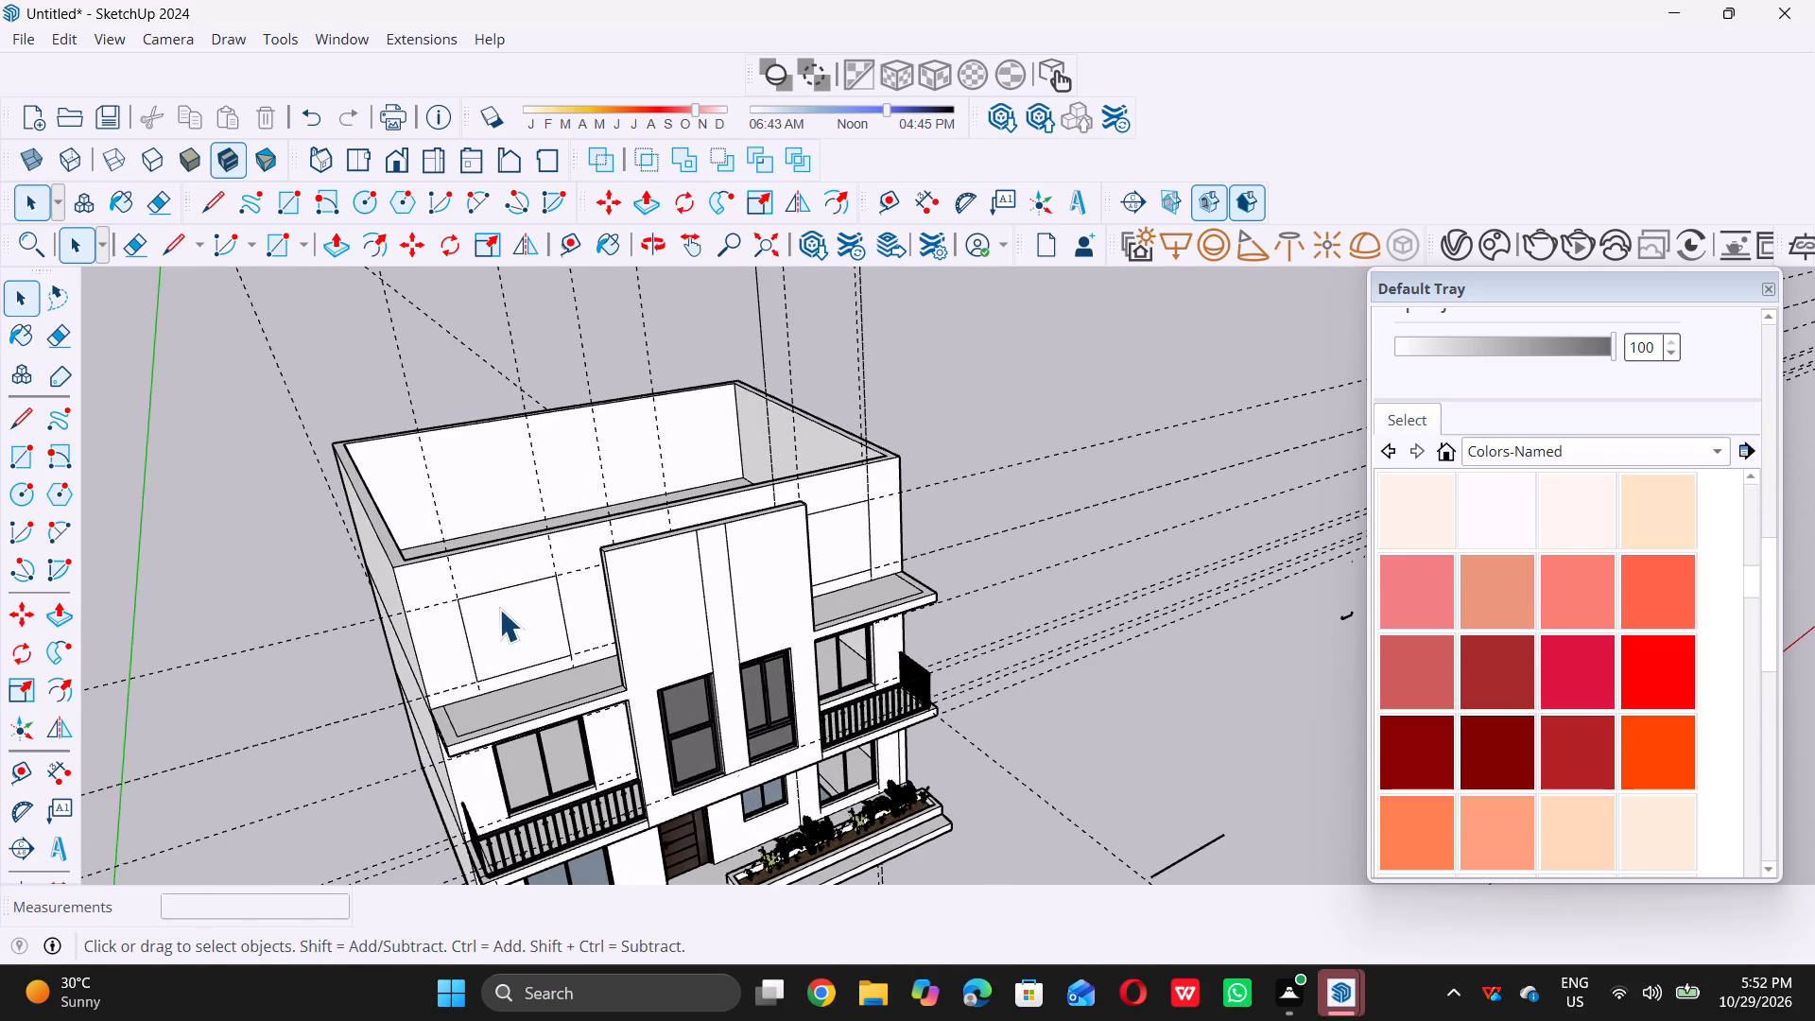
scroll(497, 542, "down", 3)
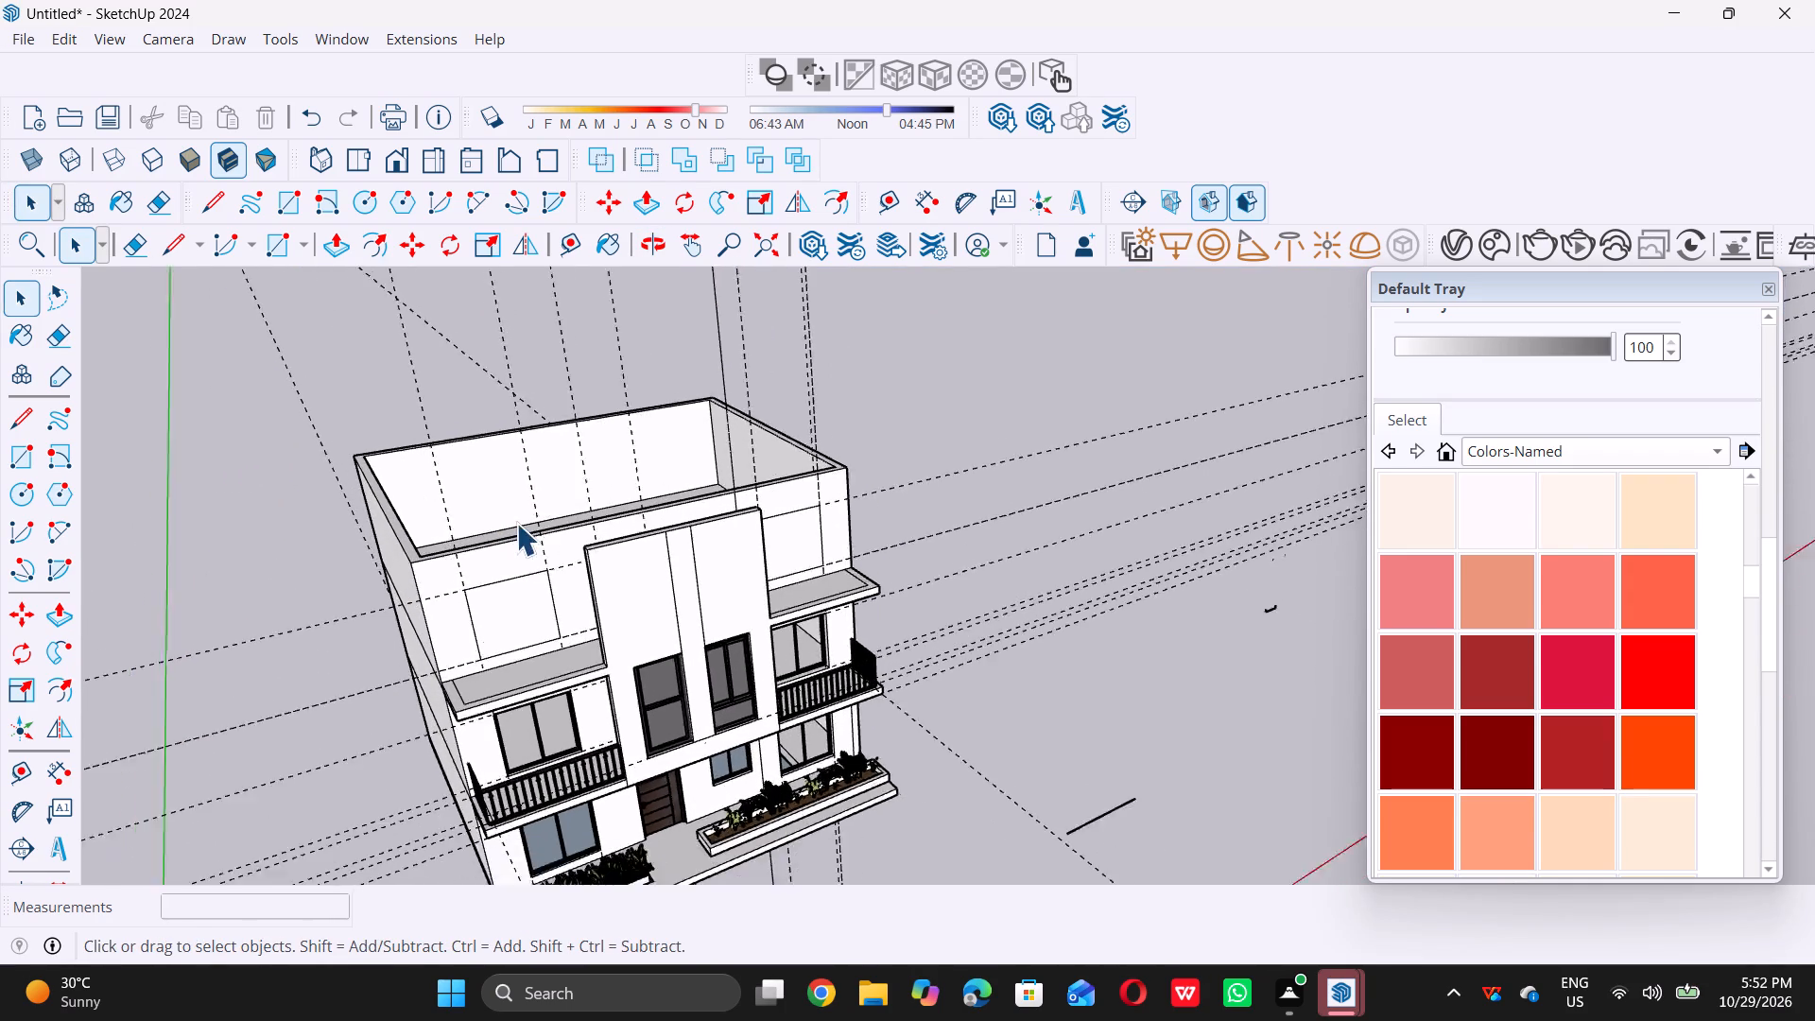
scroll(516, 523, "down", 5)
middle_click_drag(410, 573, 538, 603)
scroll(565, 580, "down", 4)
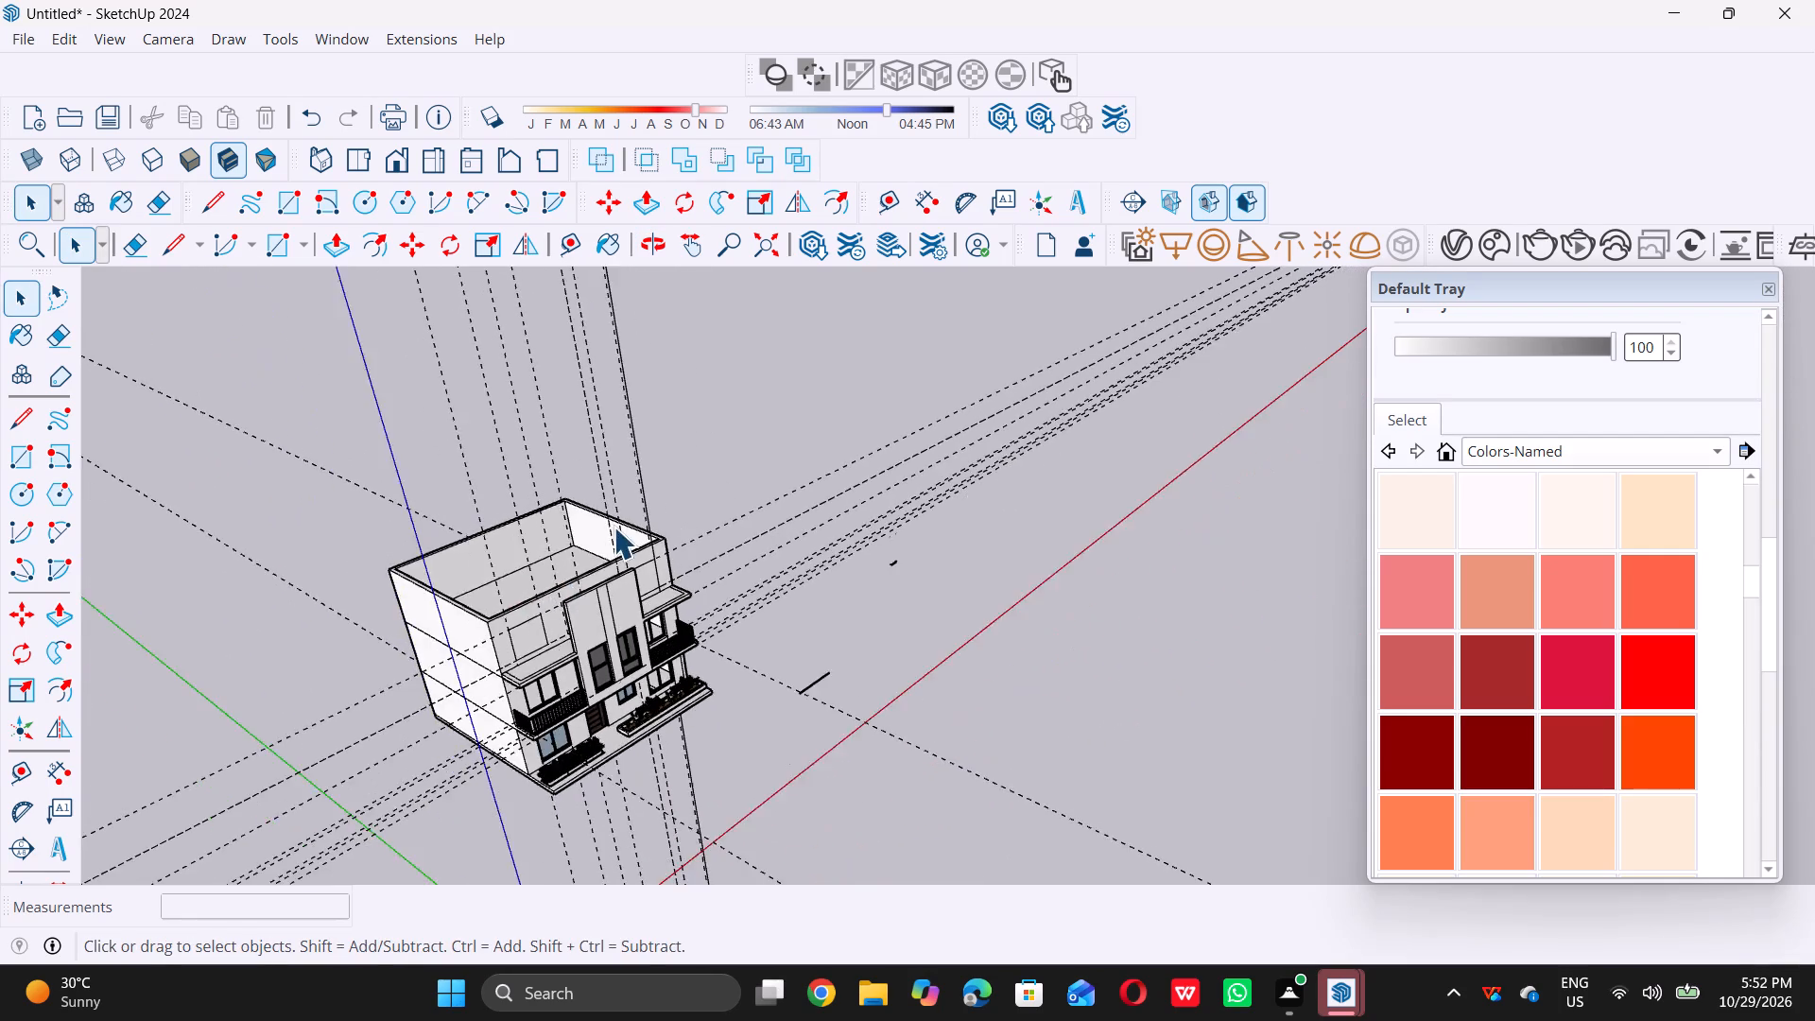
scroll(614, 527, "down", 4)
middle_click_drag(492, 597, 527, 649)
scroll(519, 645, "up", 9)
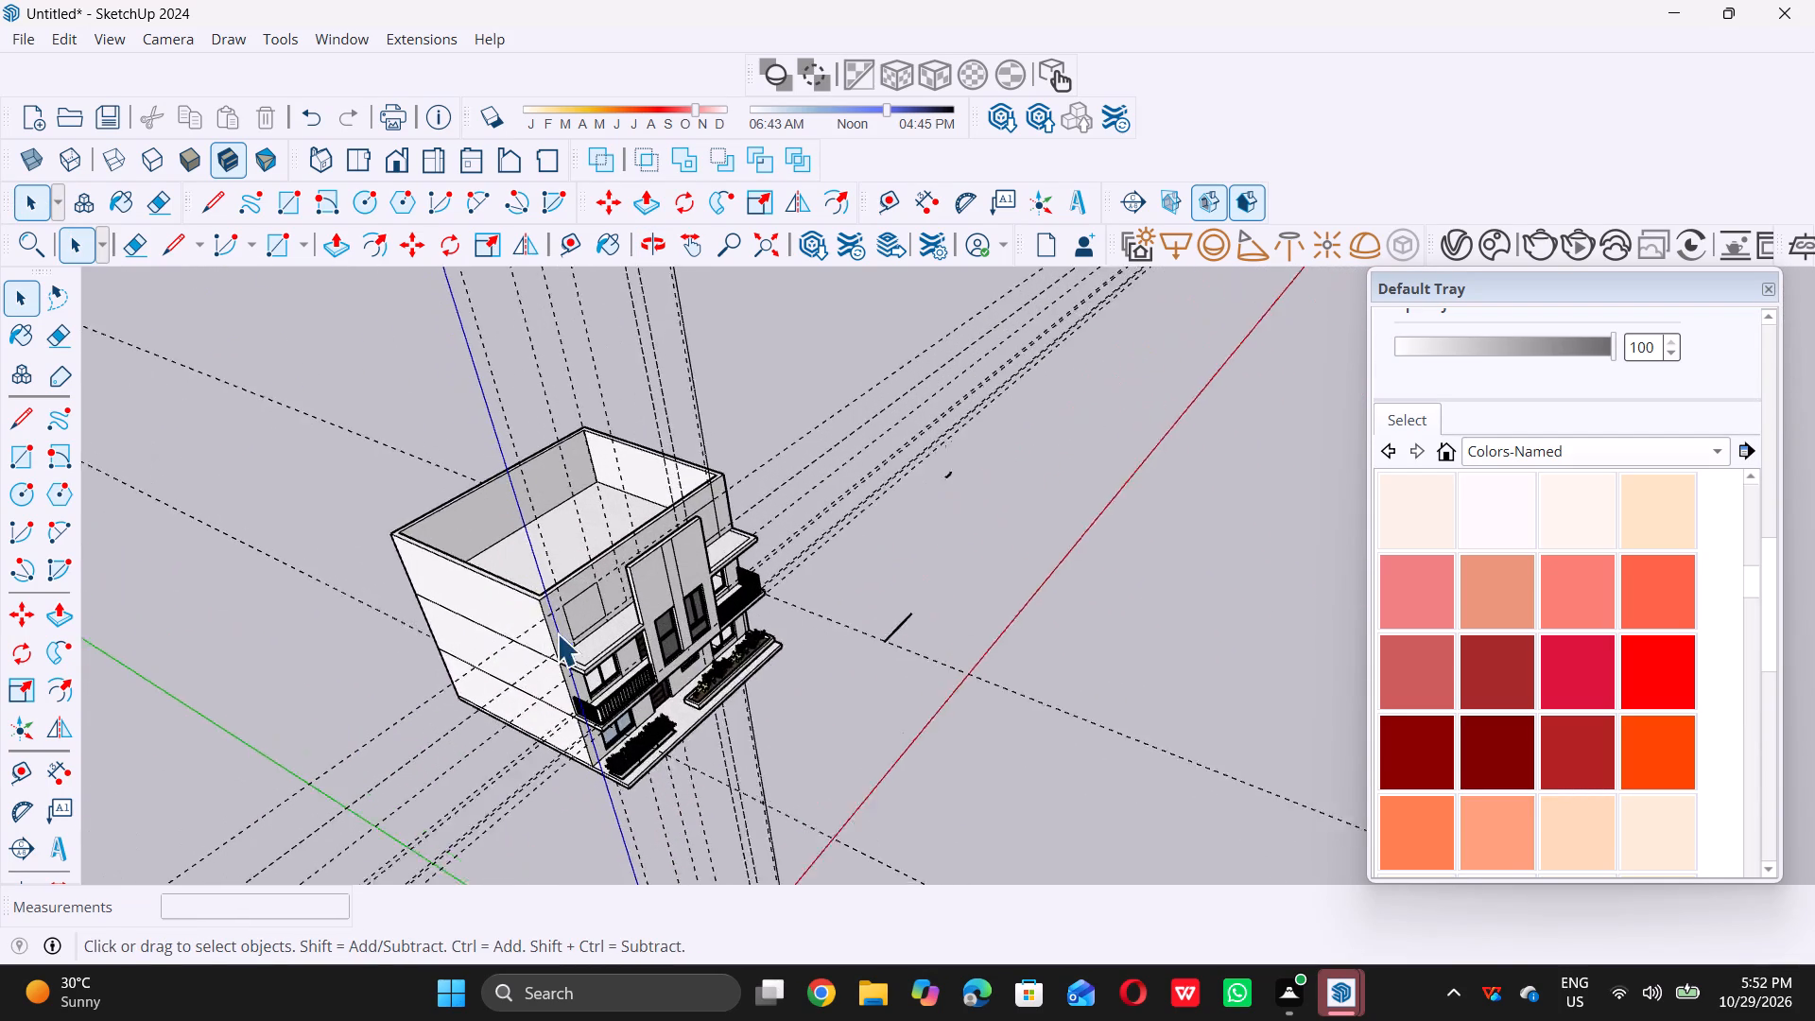
scroll(580, 617, "up", 13)
left_click(592, 602)
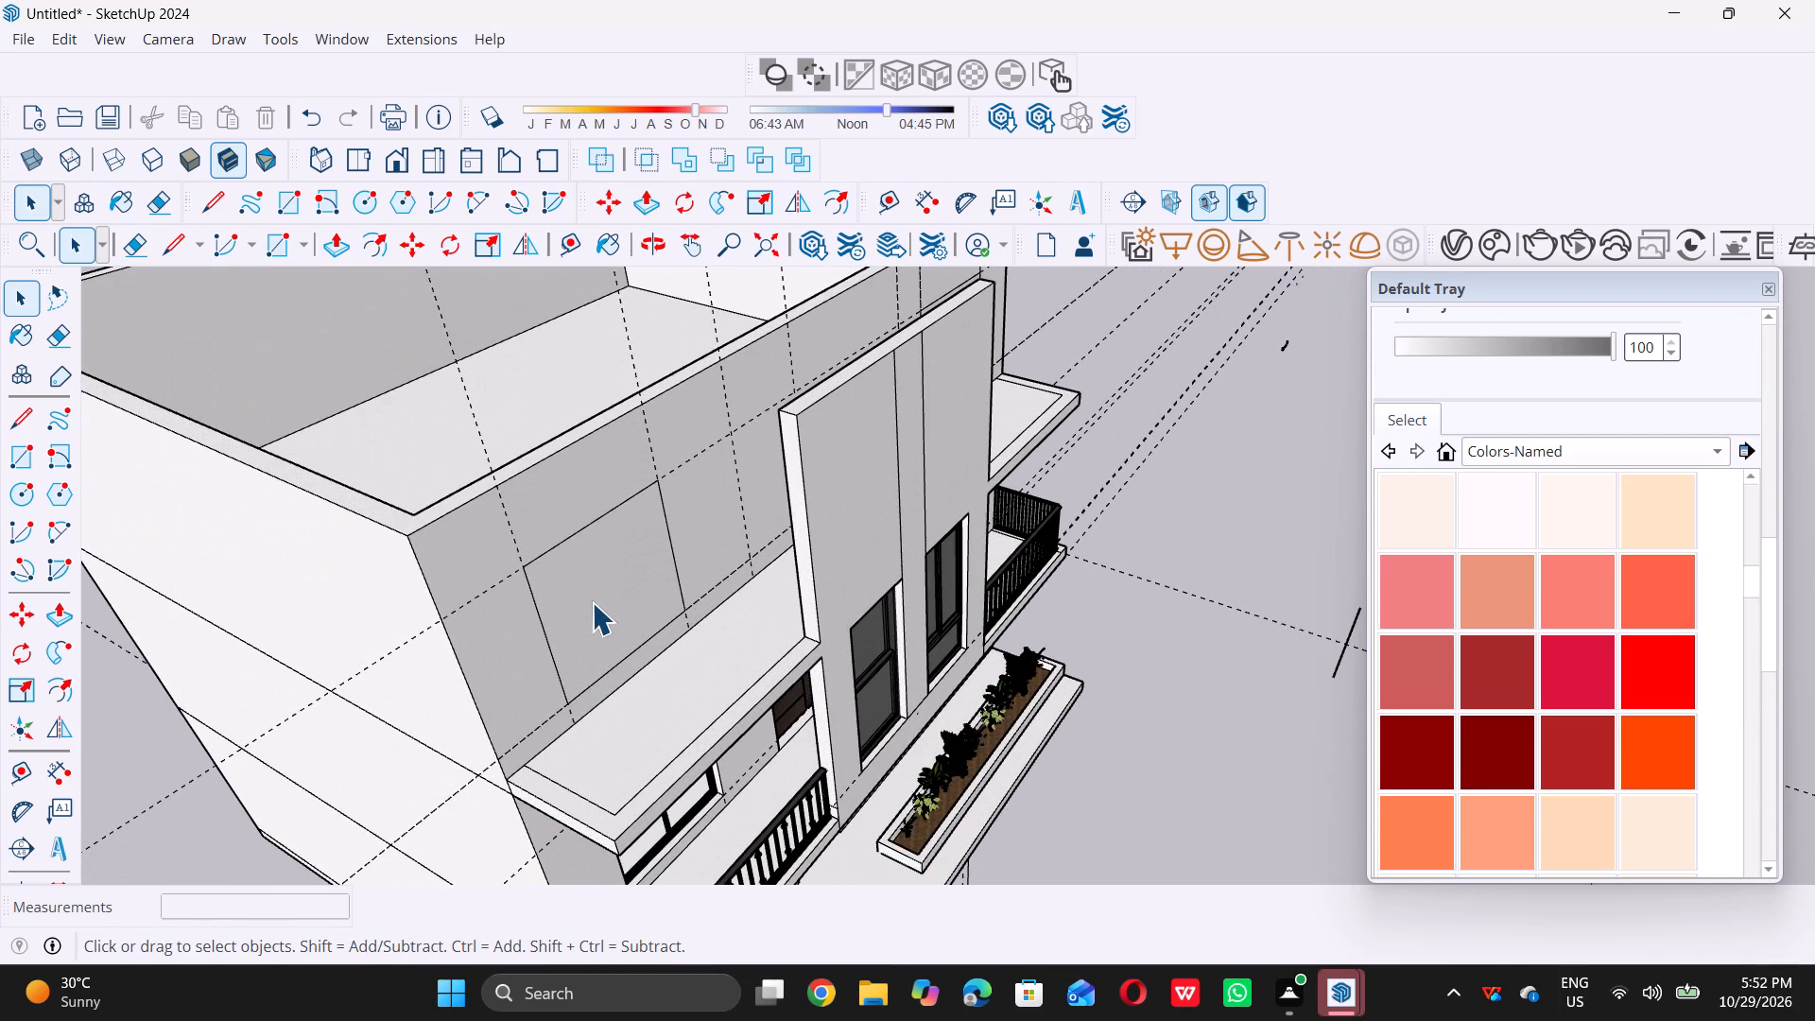
key("p")
left_click(592, 597)
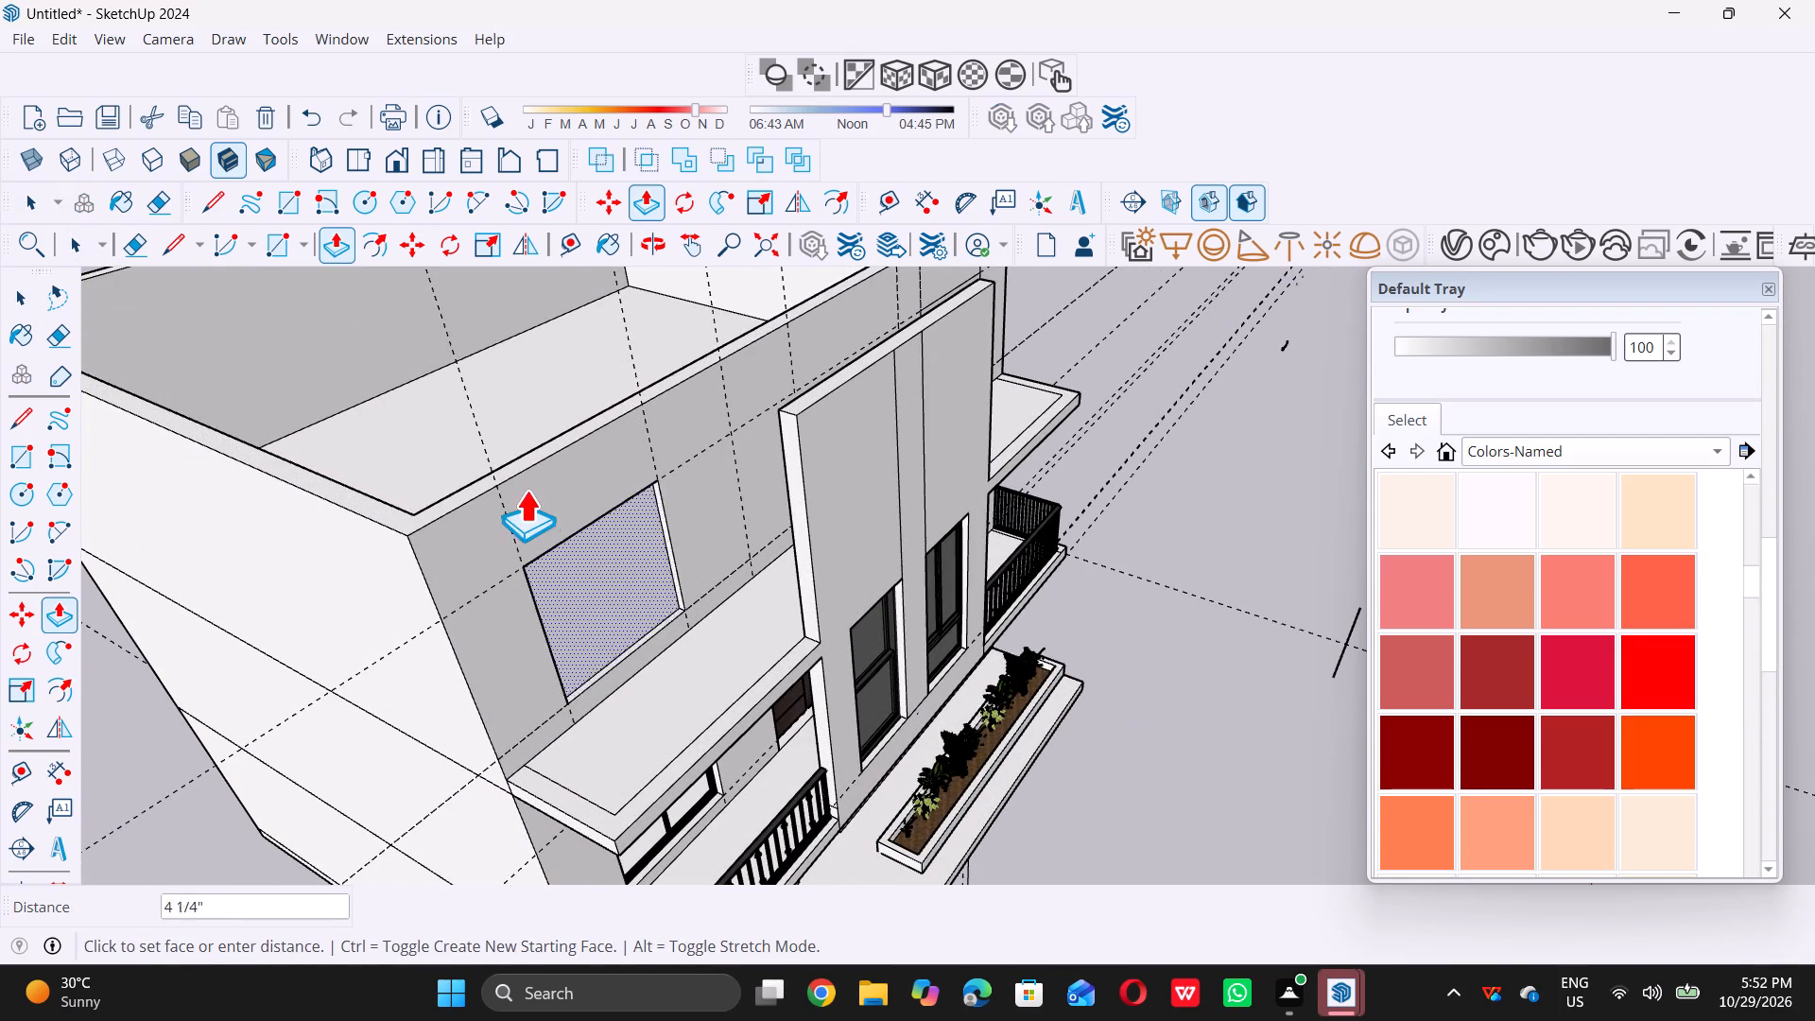
scroll(543, 441, "up", 5)
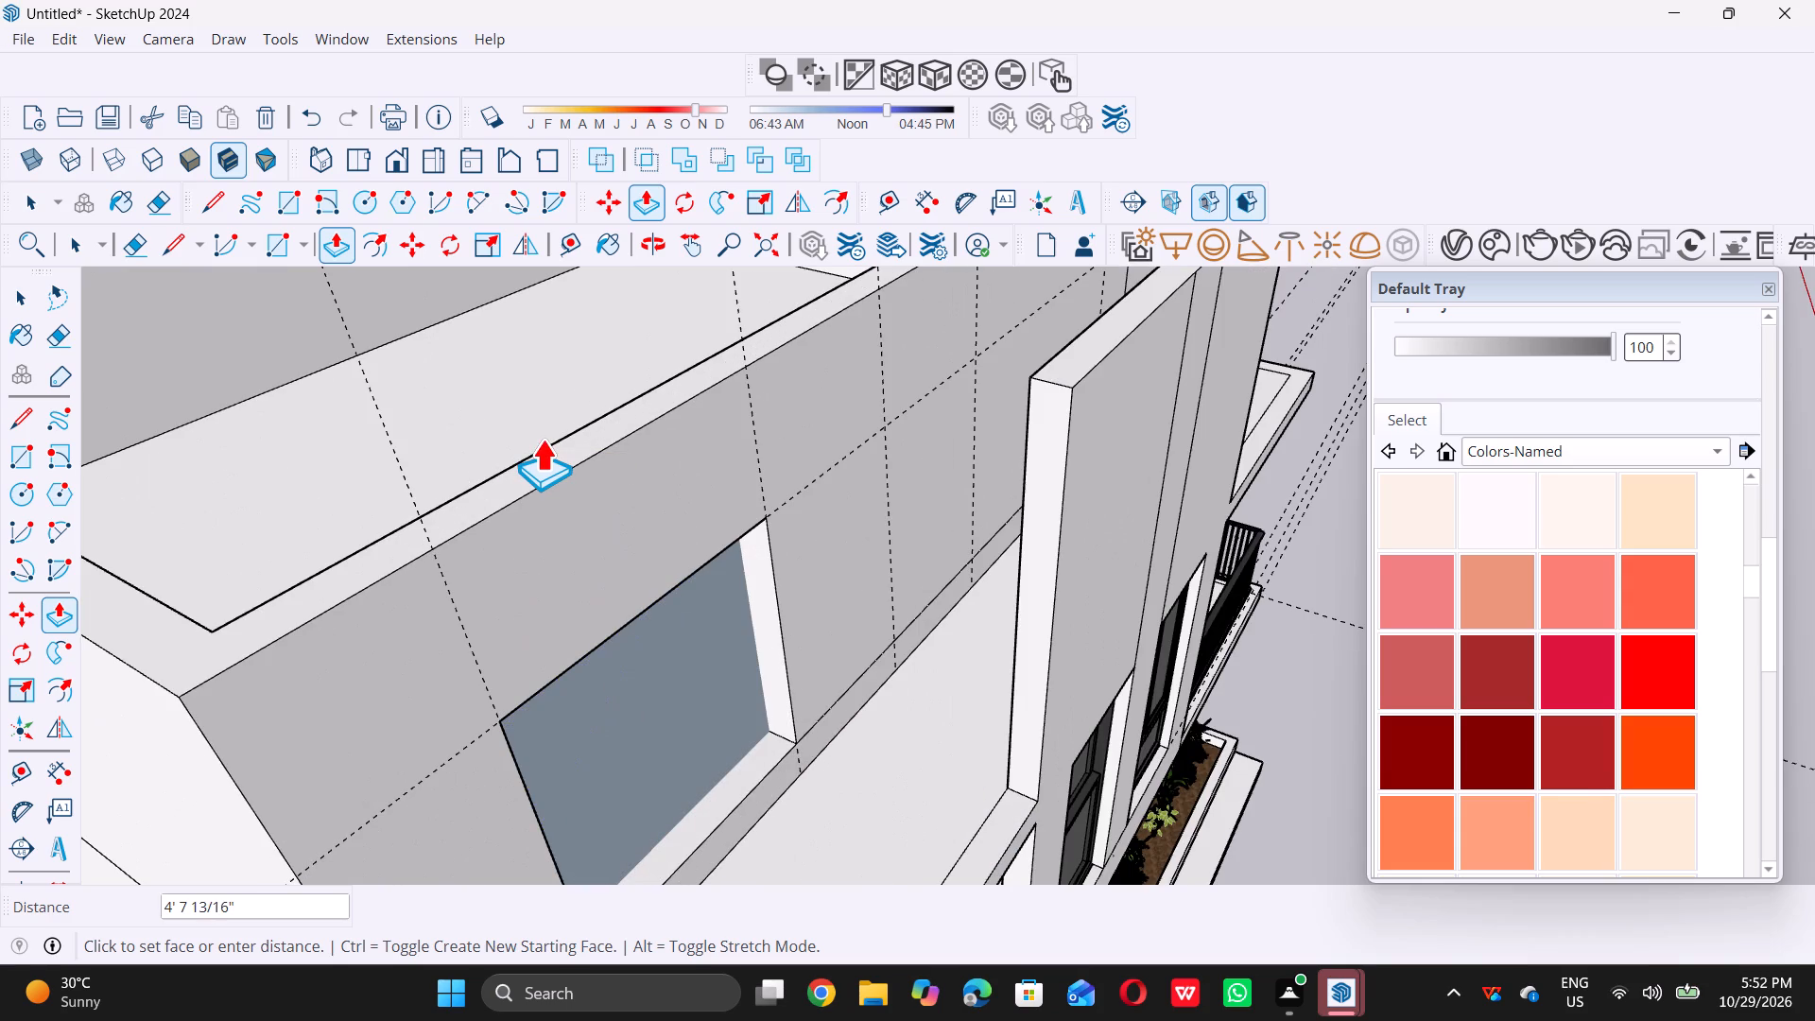
scroll(521, 450, "up", 4)
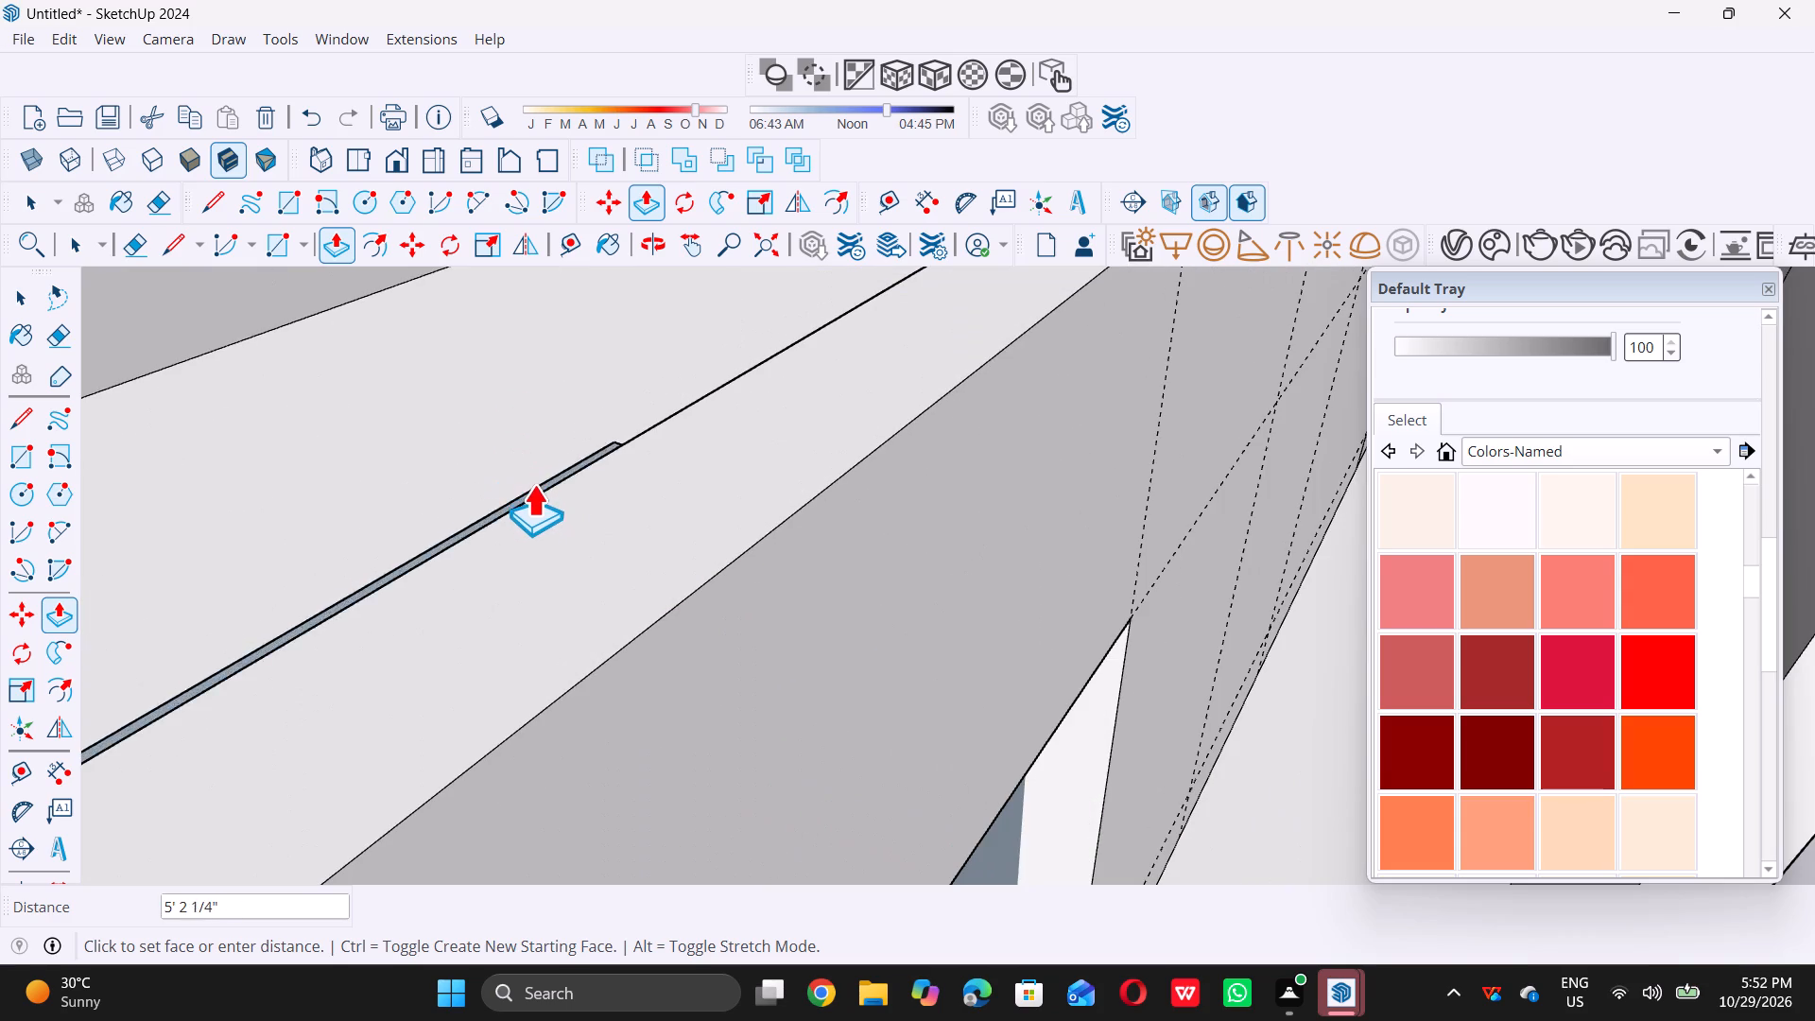
left_click(536, 491)
key("space")
Push the upper-storey right window rectangle 9" through to the wall's inner face to cut an opening.
scroll(536, 491, "down", 3)
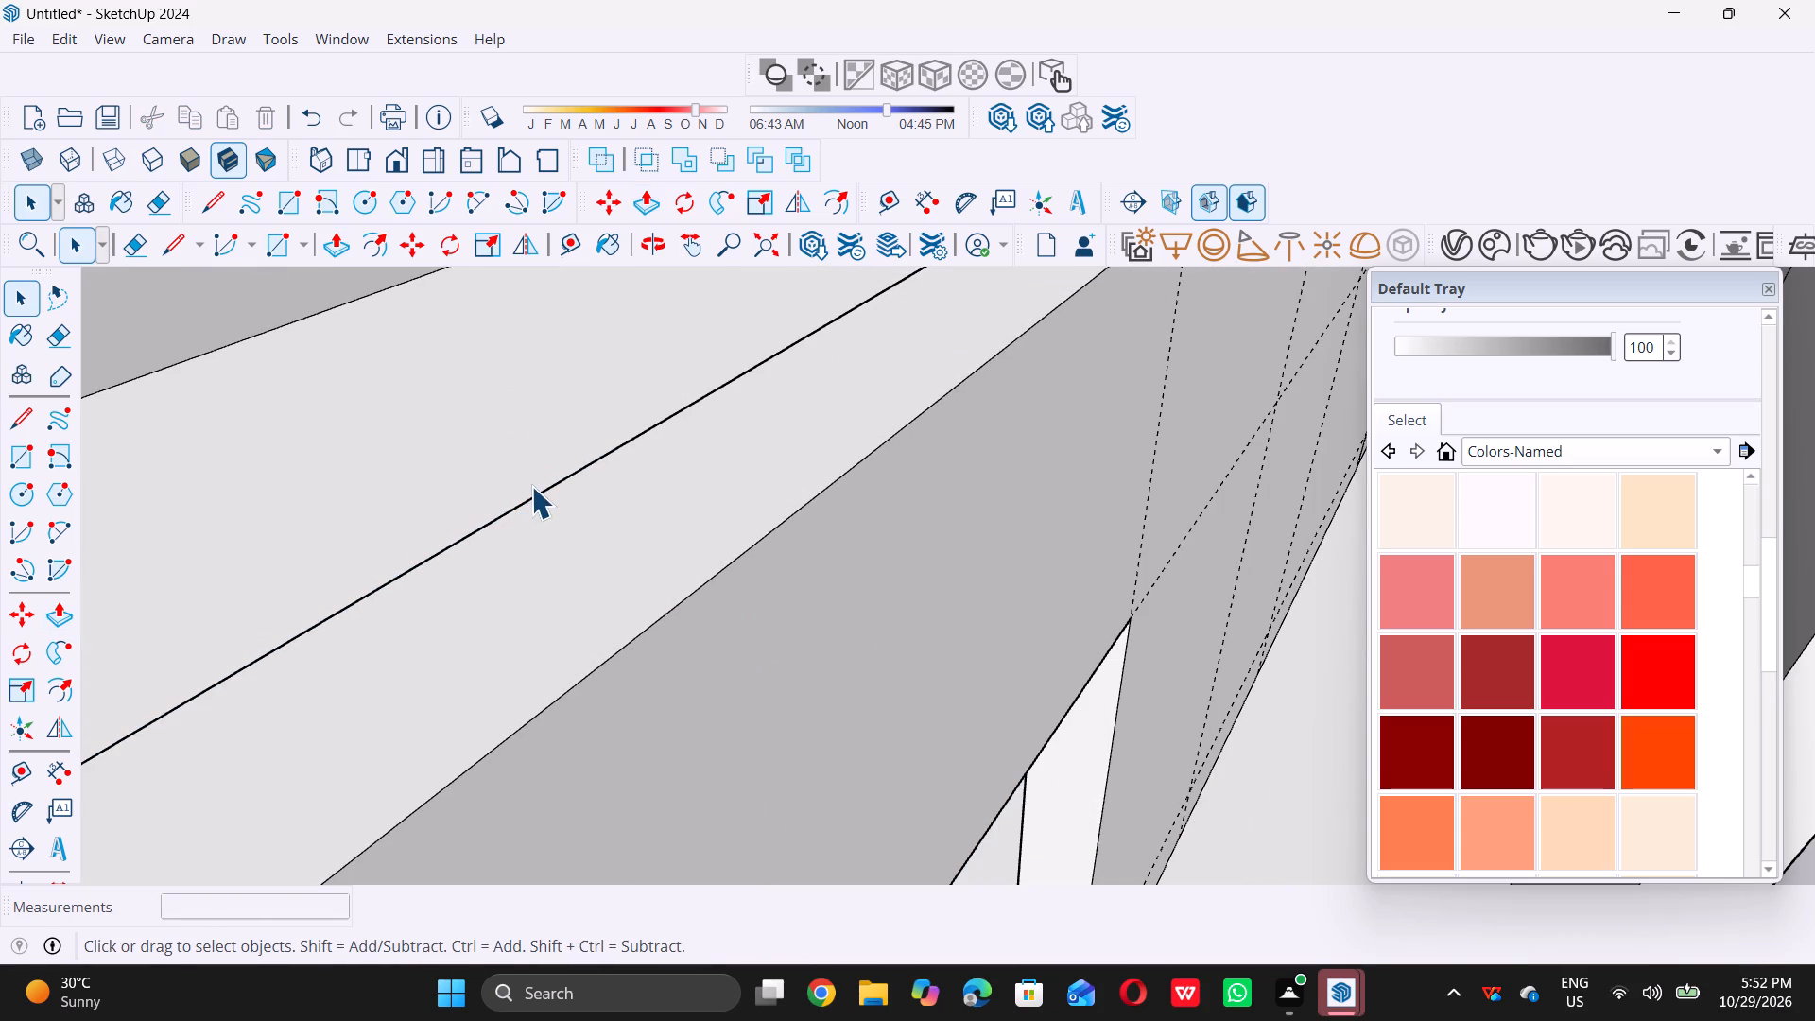
scroll(531, 486, "down", 20)
scroll(531, 486, "down", 2)
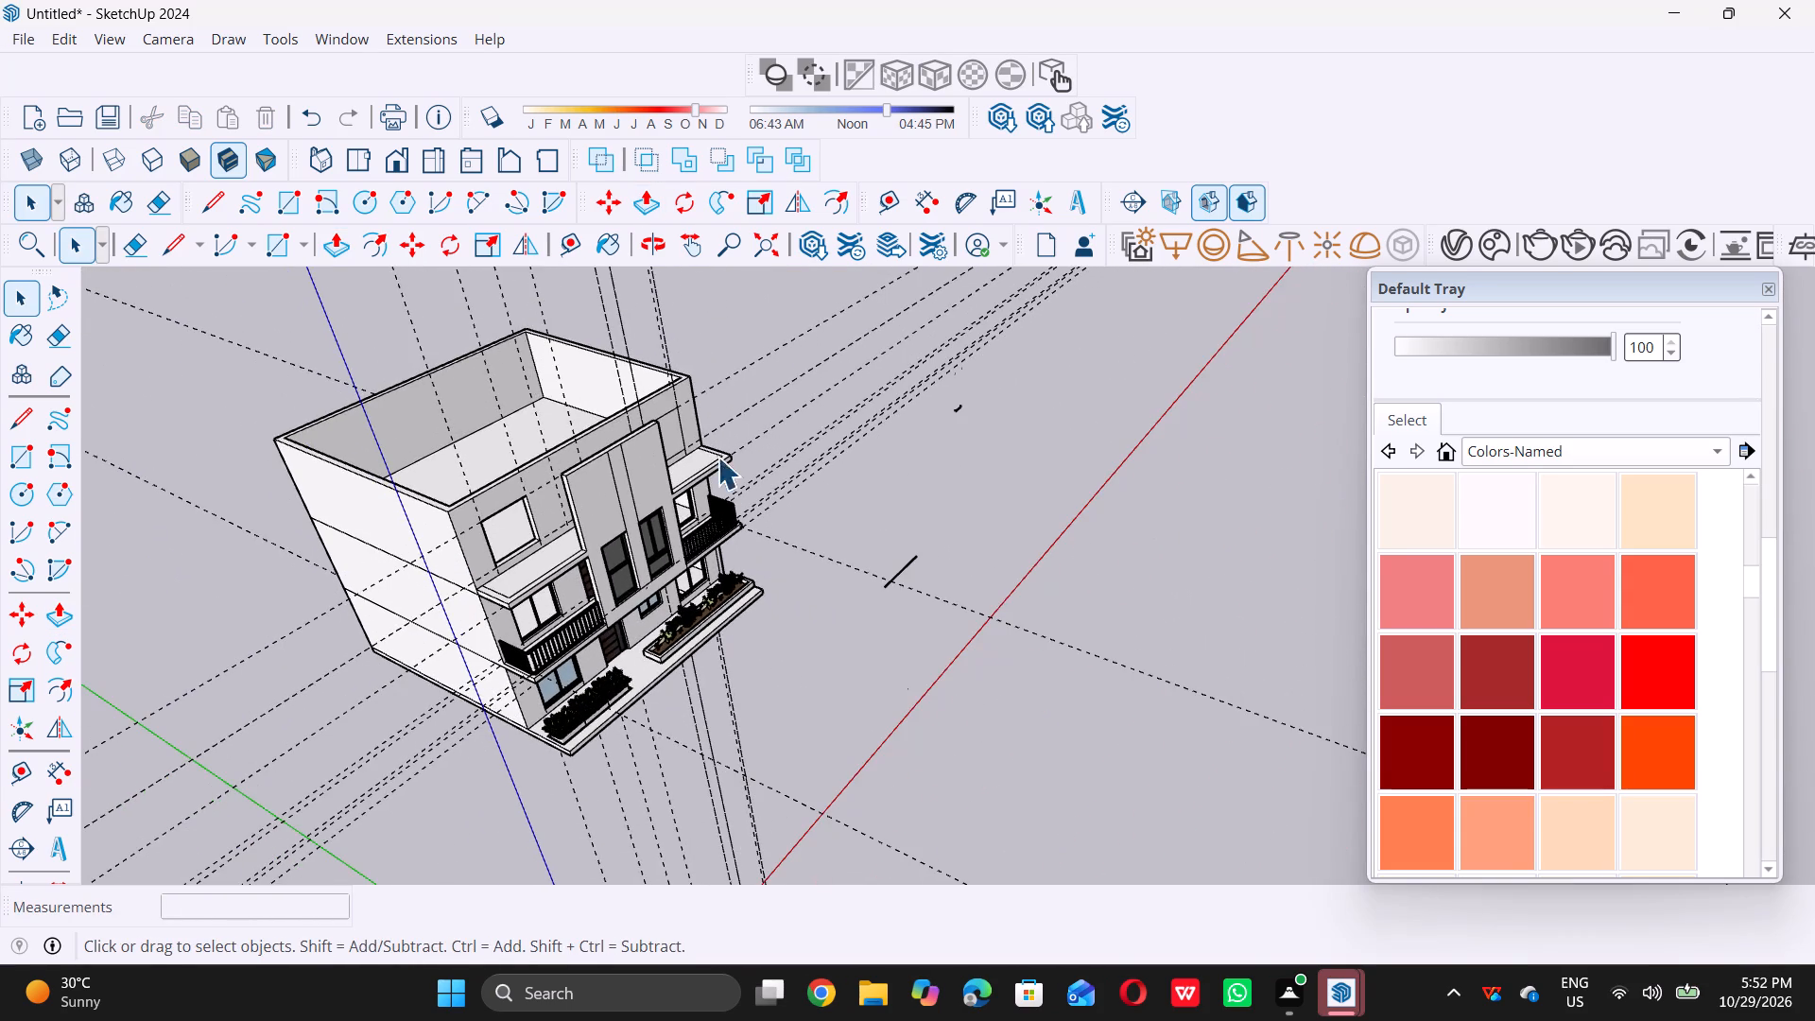
middle_click_drag(700, 436, 384, 387)
scroll(354, 393, "up", 1)
scroll(340, 419, "down", 11)
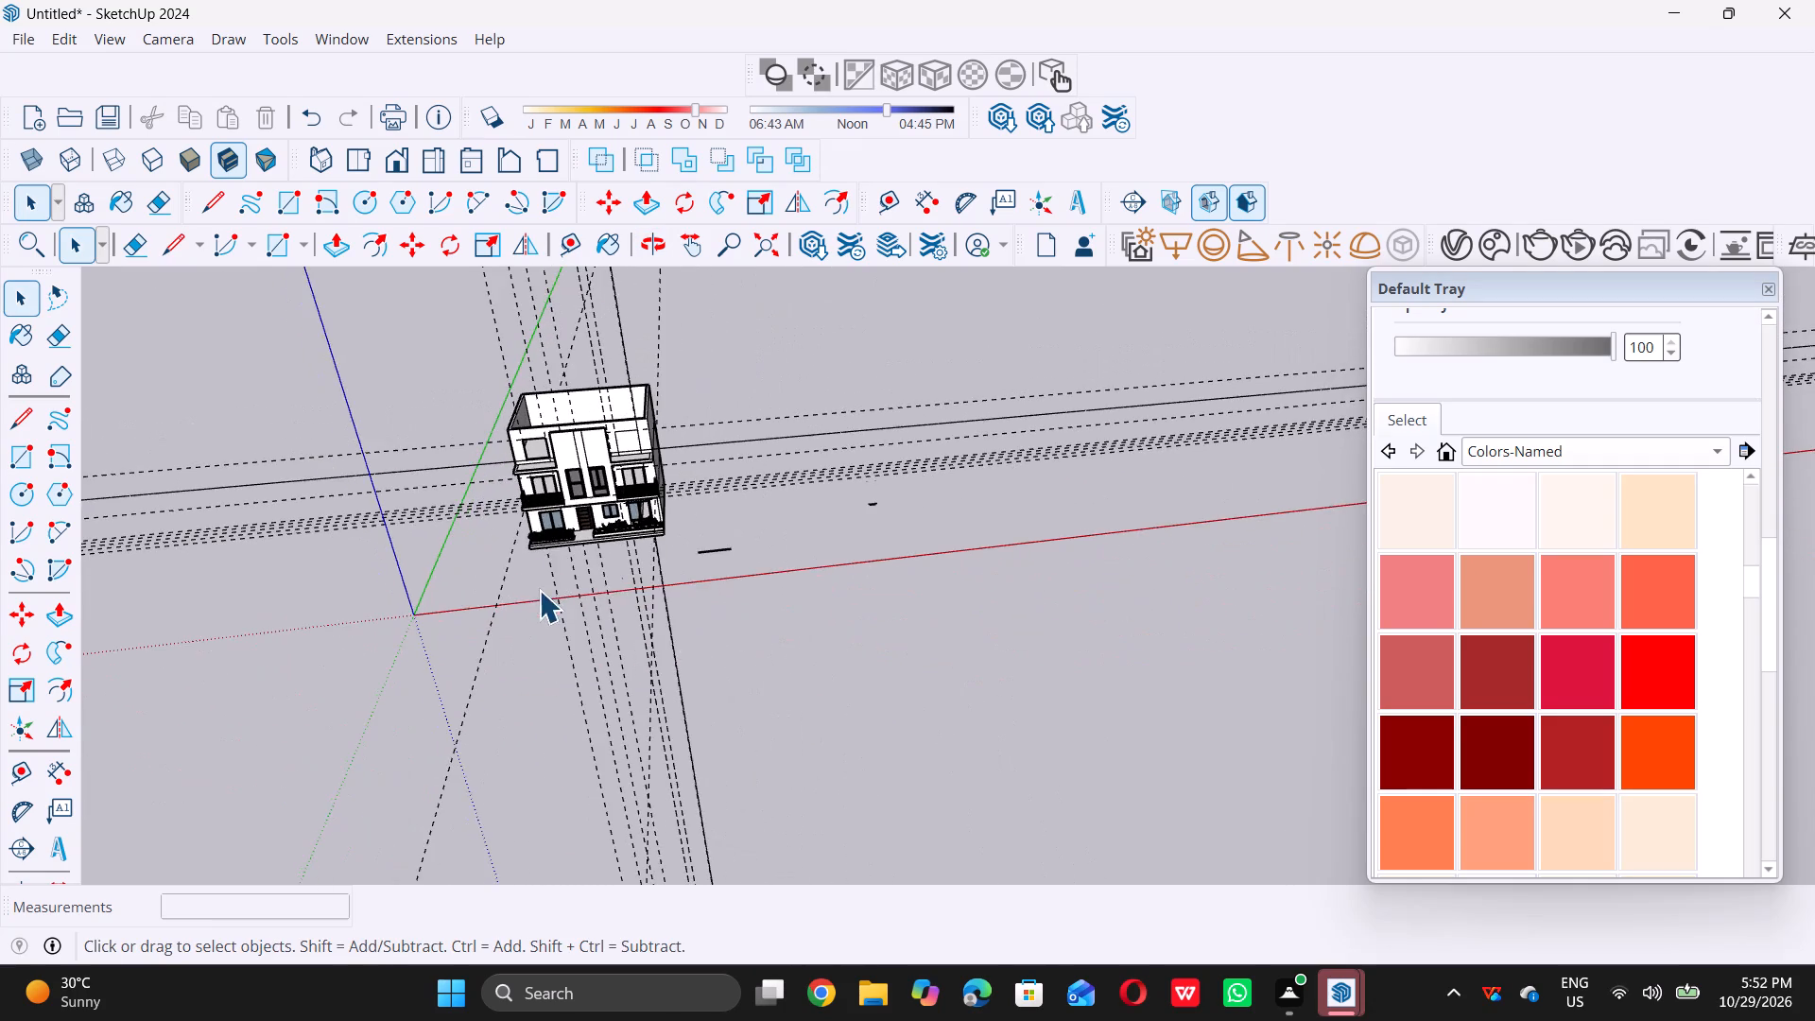
middle_click_drag(539, 590, 494, 410)
scroll(494, 410, "up", 1)
scroll(696, 416, "up", 13)
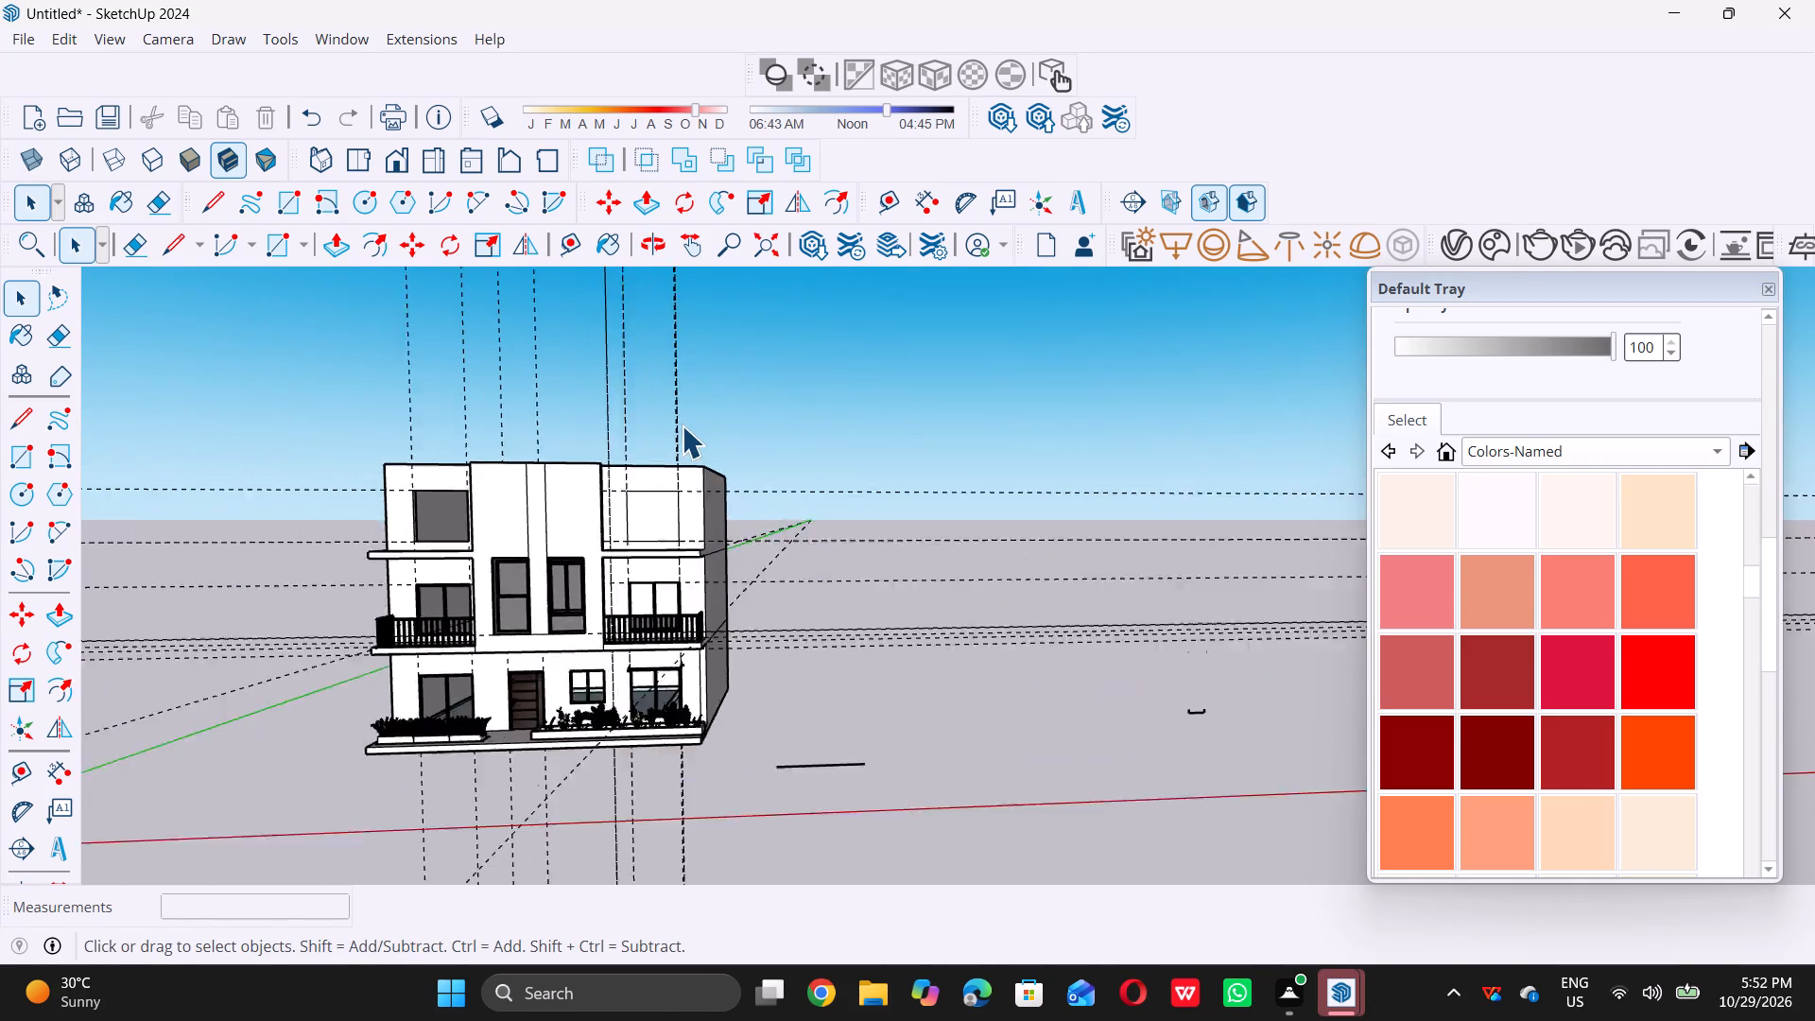
scroll(682, 425, "up", 4)
middle_click_drag(679, 433, 590, 520)
scroll(590, 520, "up", 1)
scroll(590, 520, "down", 12)
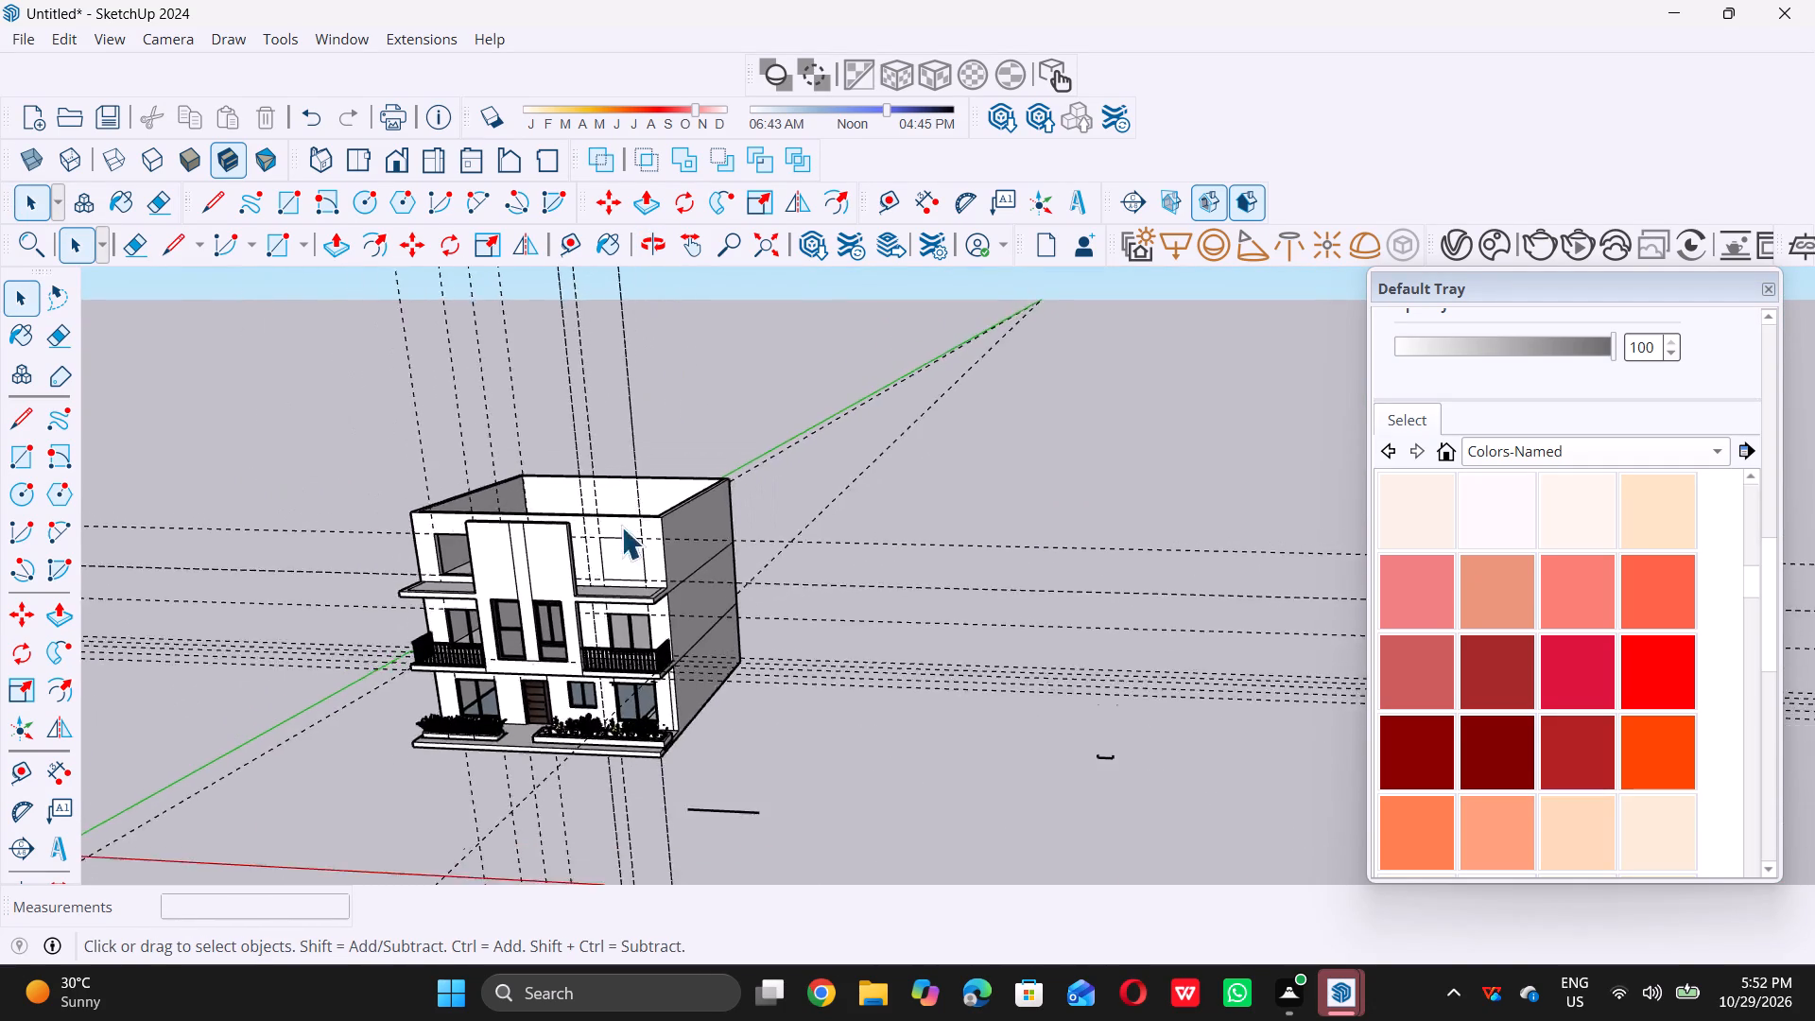
scroll(633, 493, "up", 15)
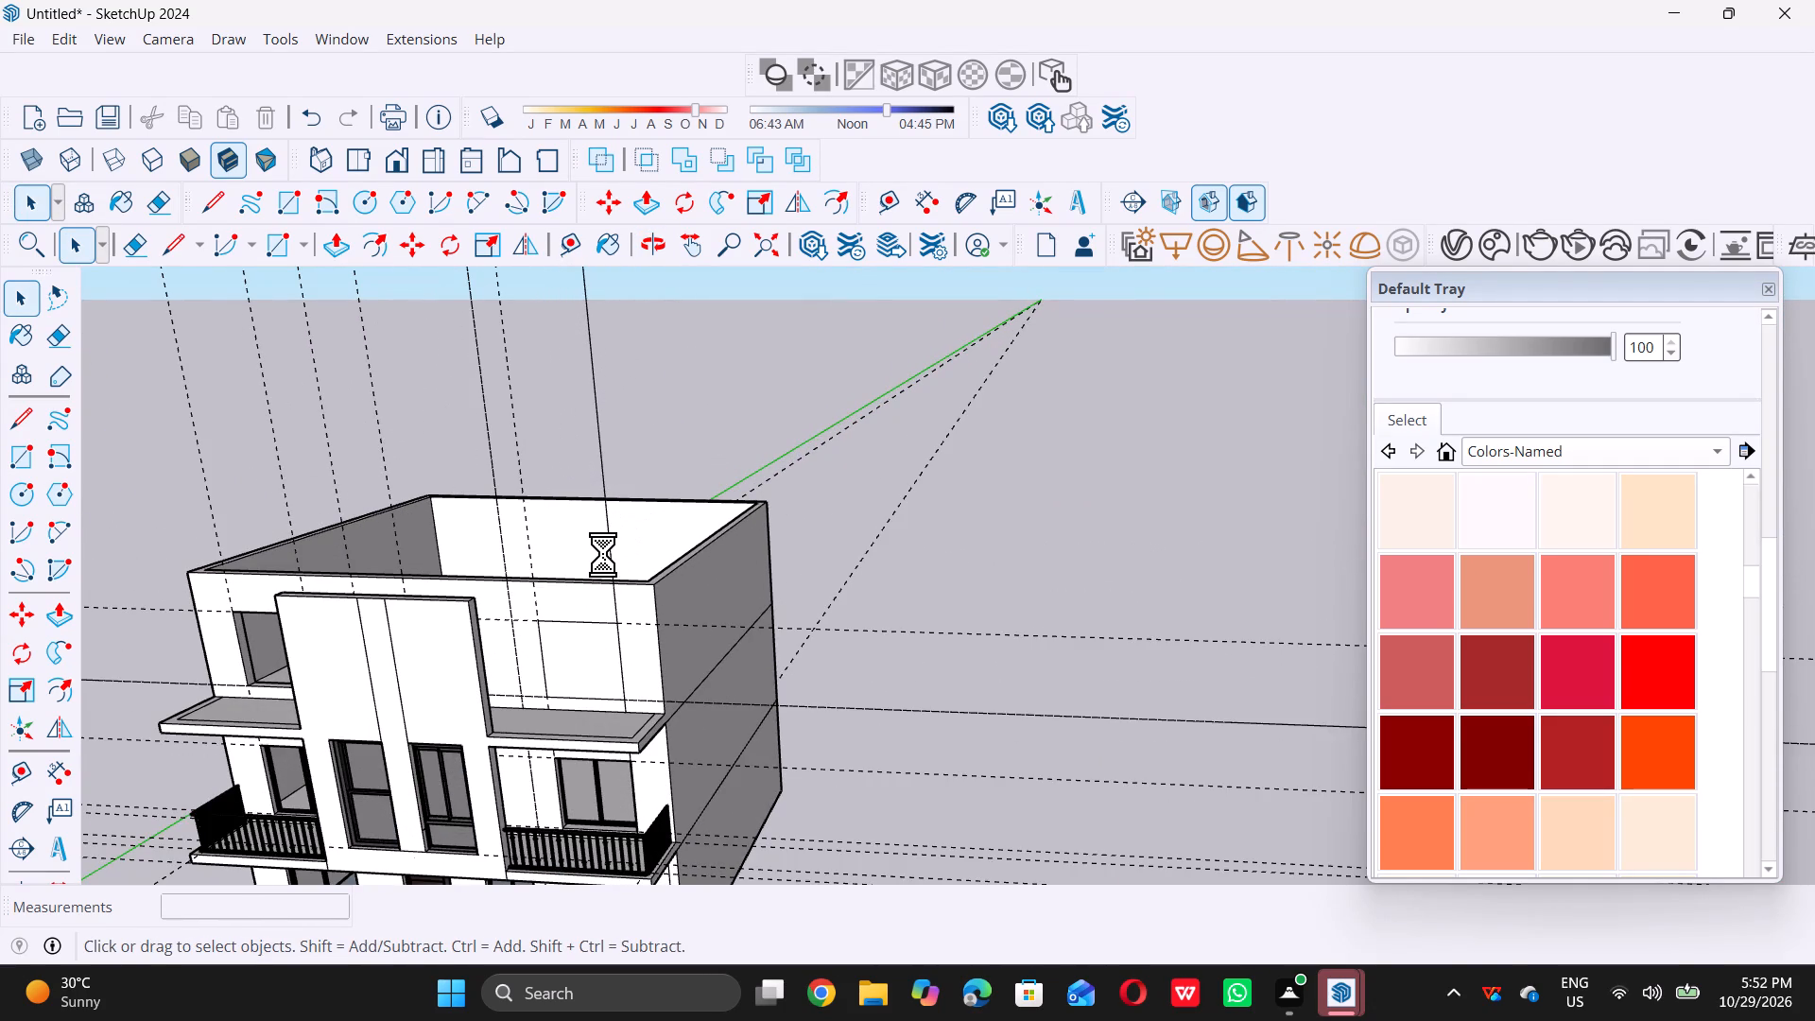
scroll(624, 596, "down", 5)
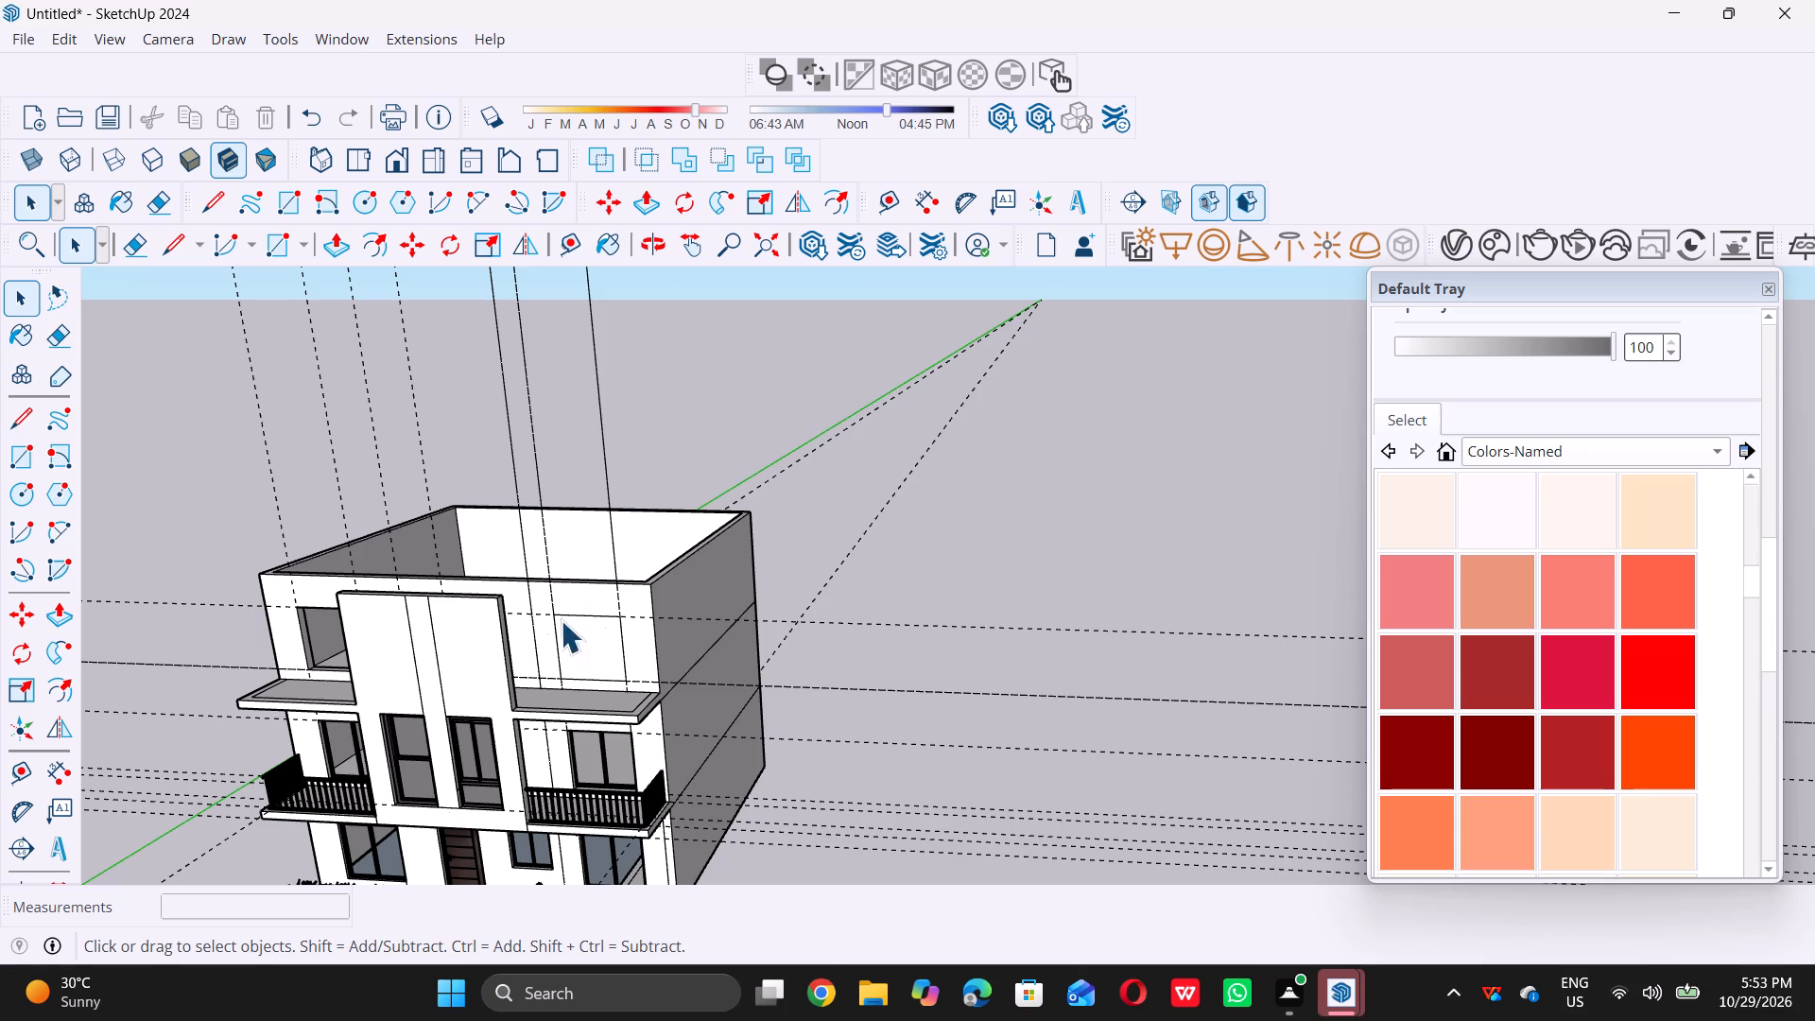
scroll(581, 635, "up", 5)
scroll(607, 596, "down", 5)
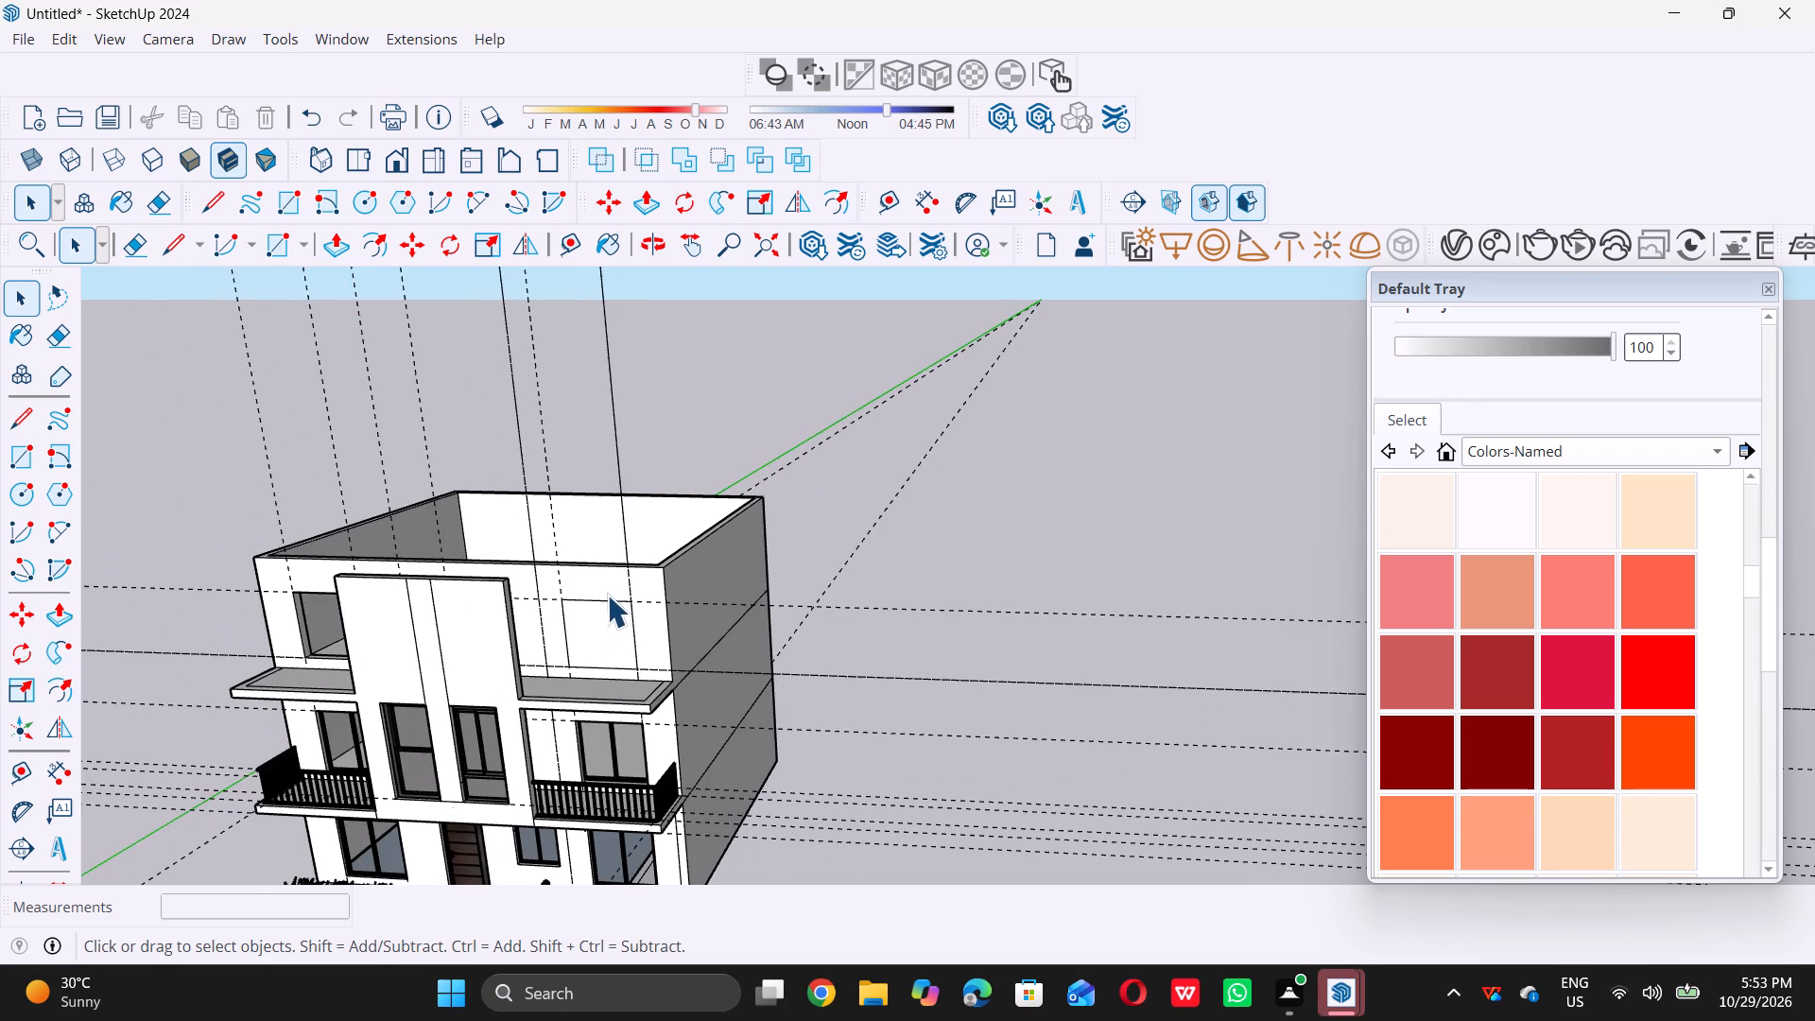
middle_click_drag(608, 596, 596, 617)
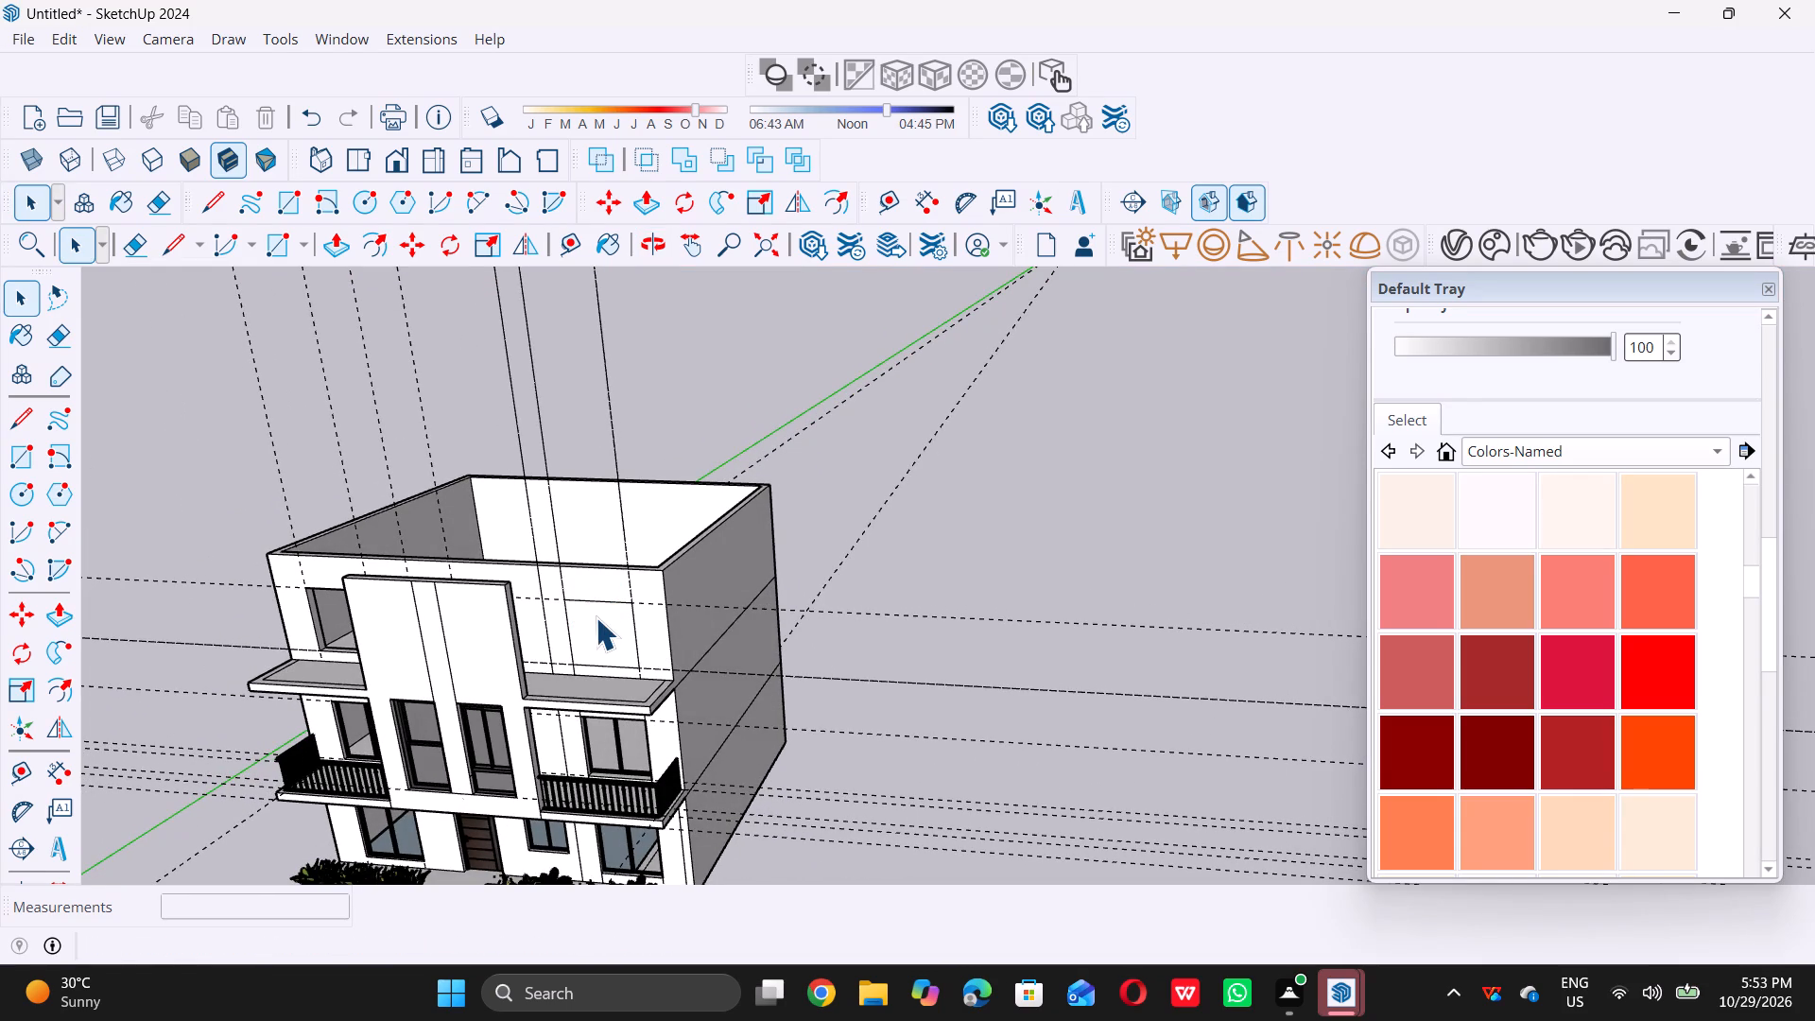
scroll(596, 617, "up", 6)
double_click(596, 617)
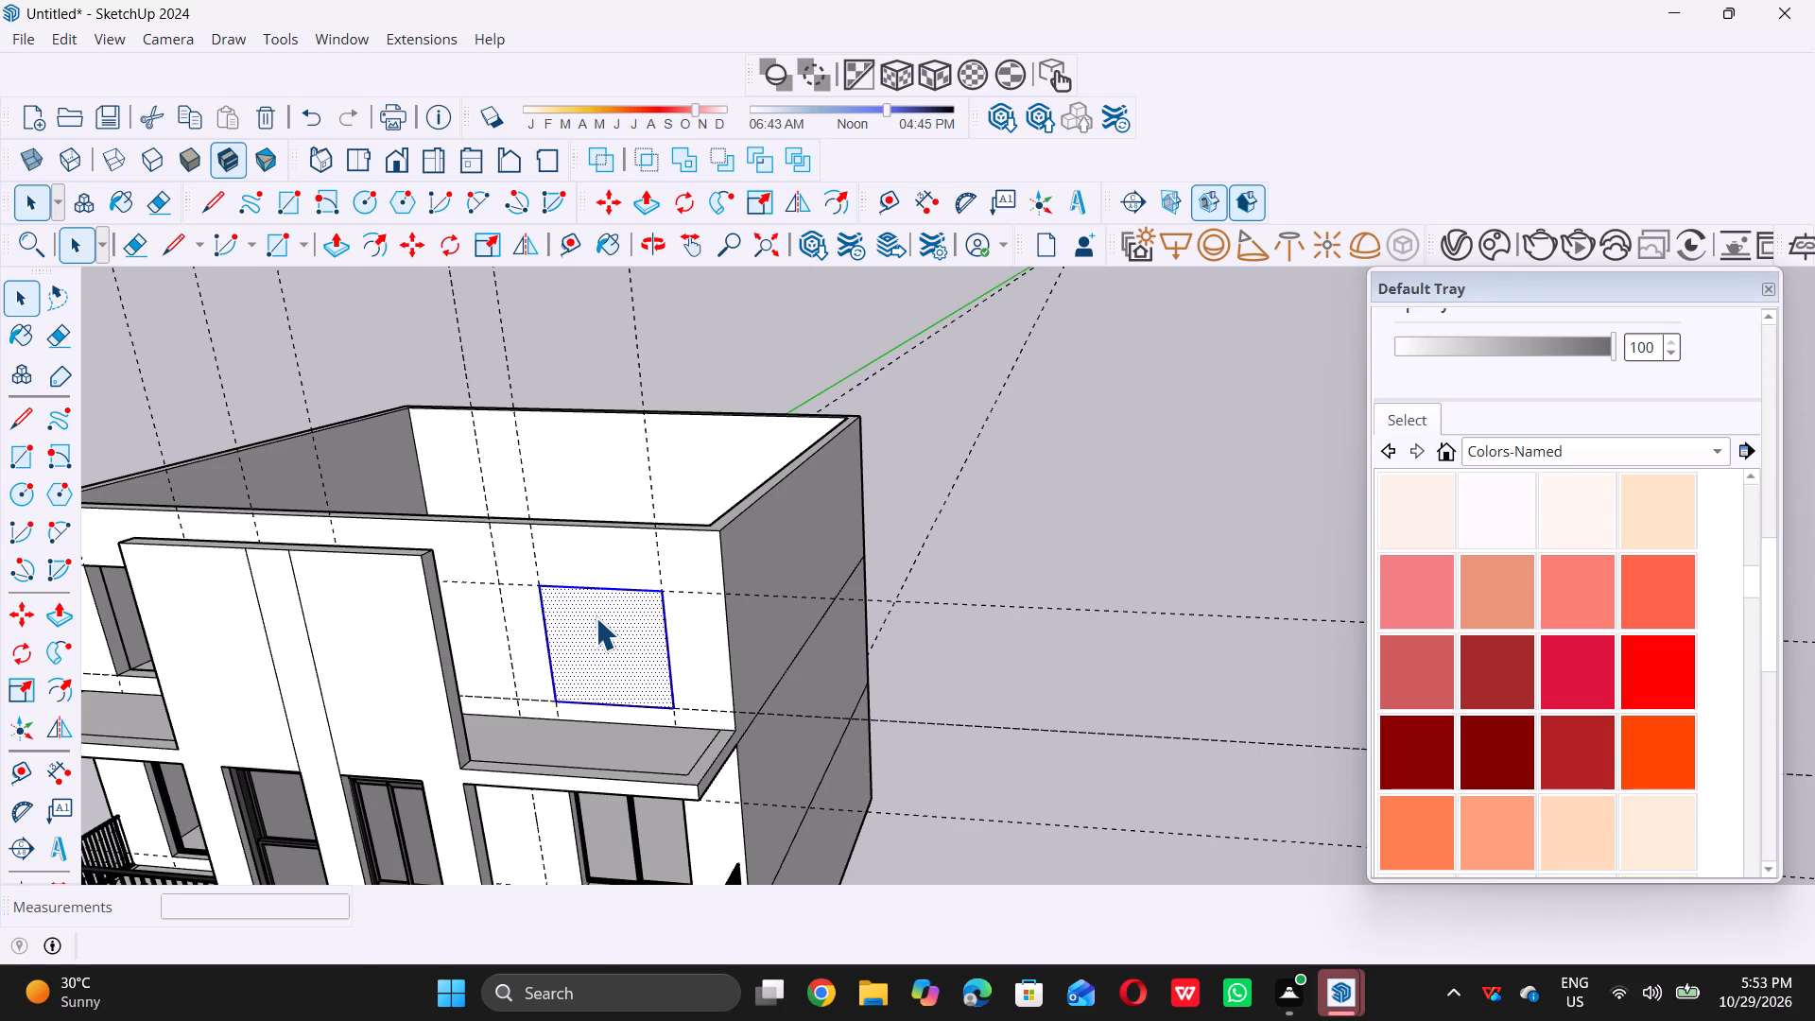
key("p")
scroll(596, 617, "up", 3)
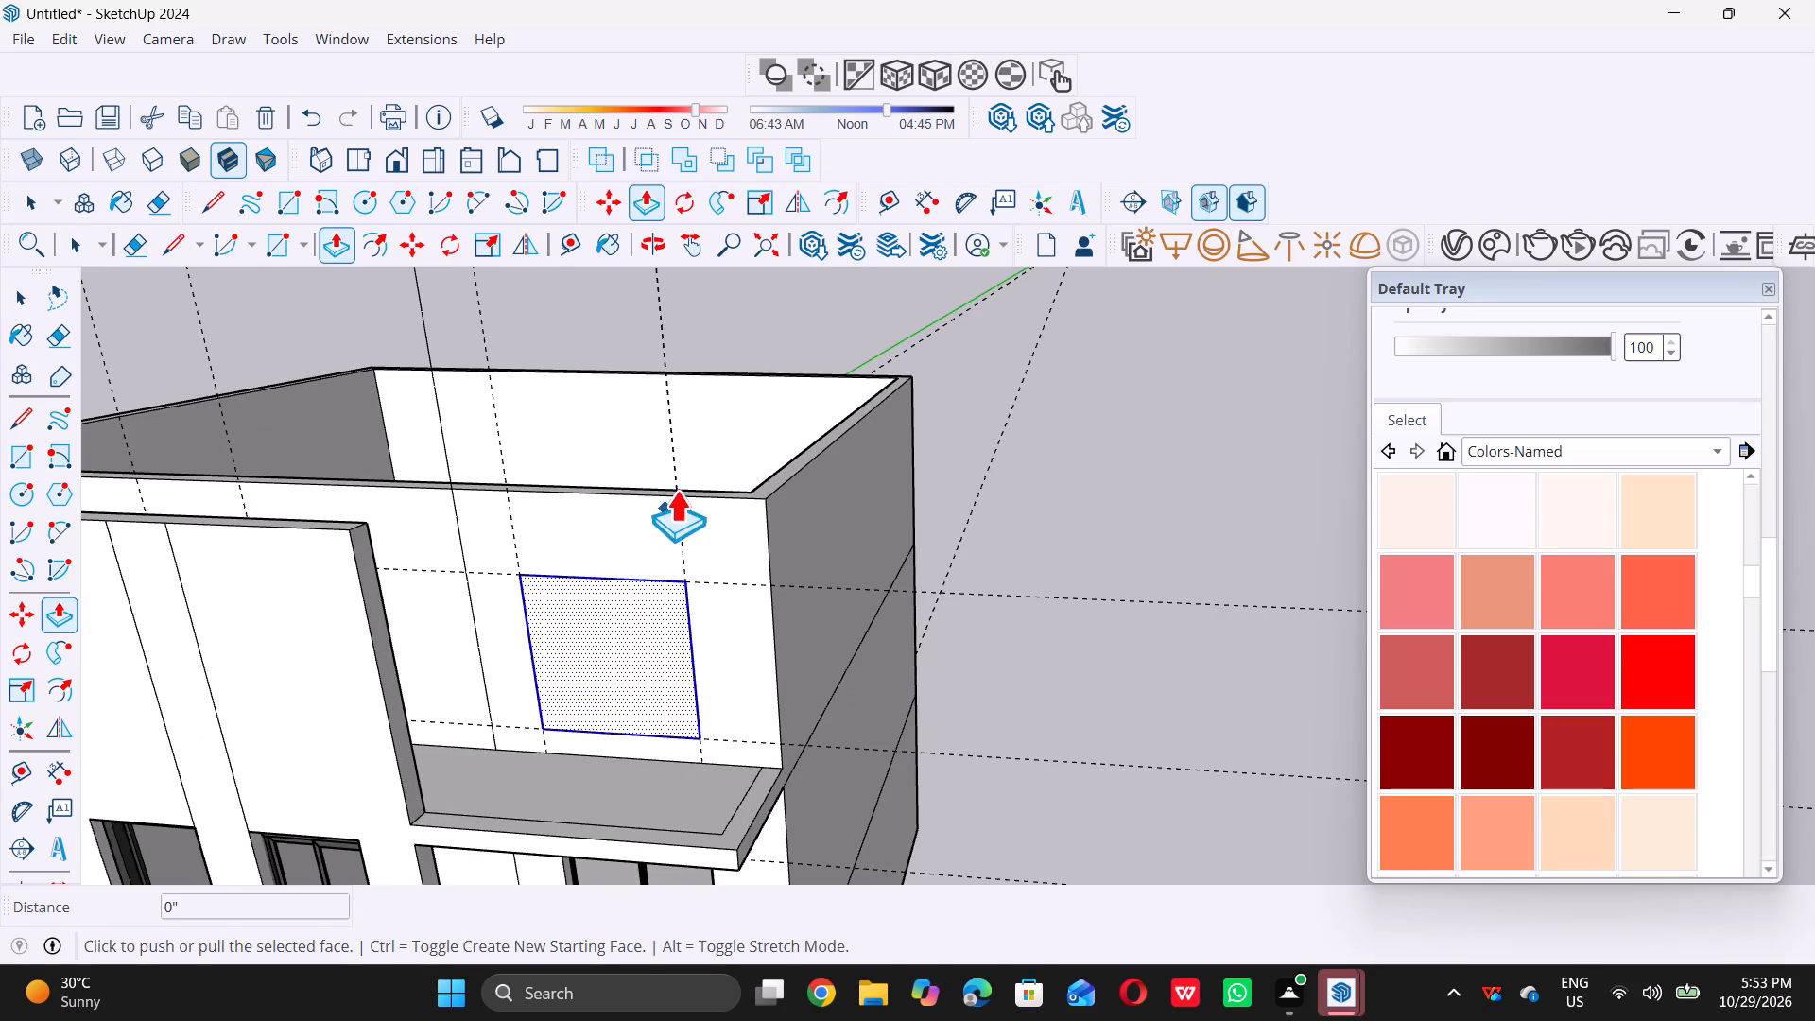
scroll(686, 475, "up", 1)
middle_click_drag(686, 475, 624, 558)
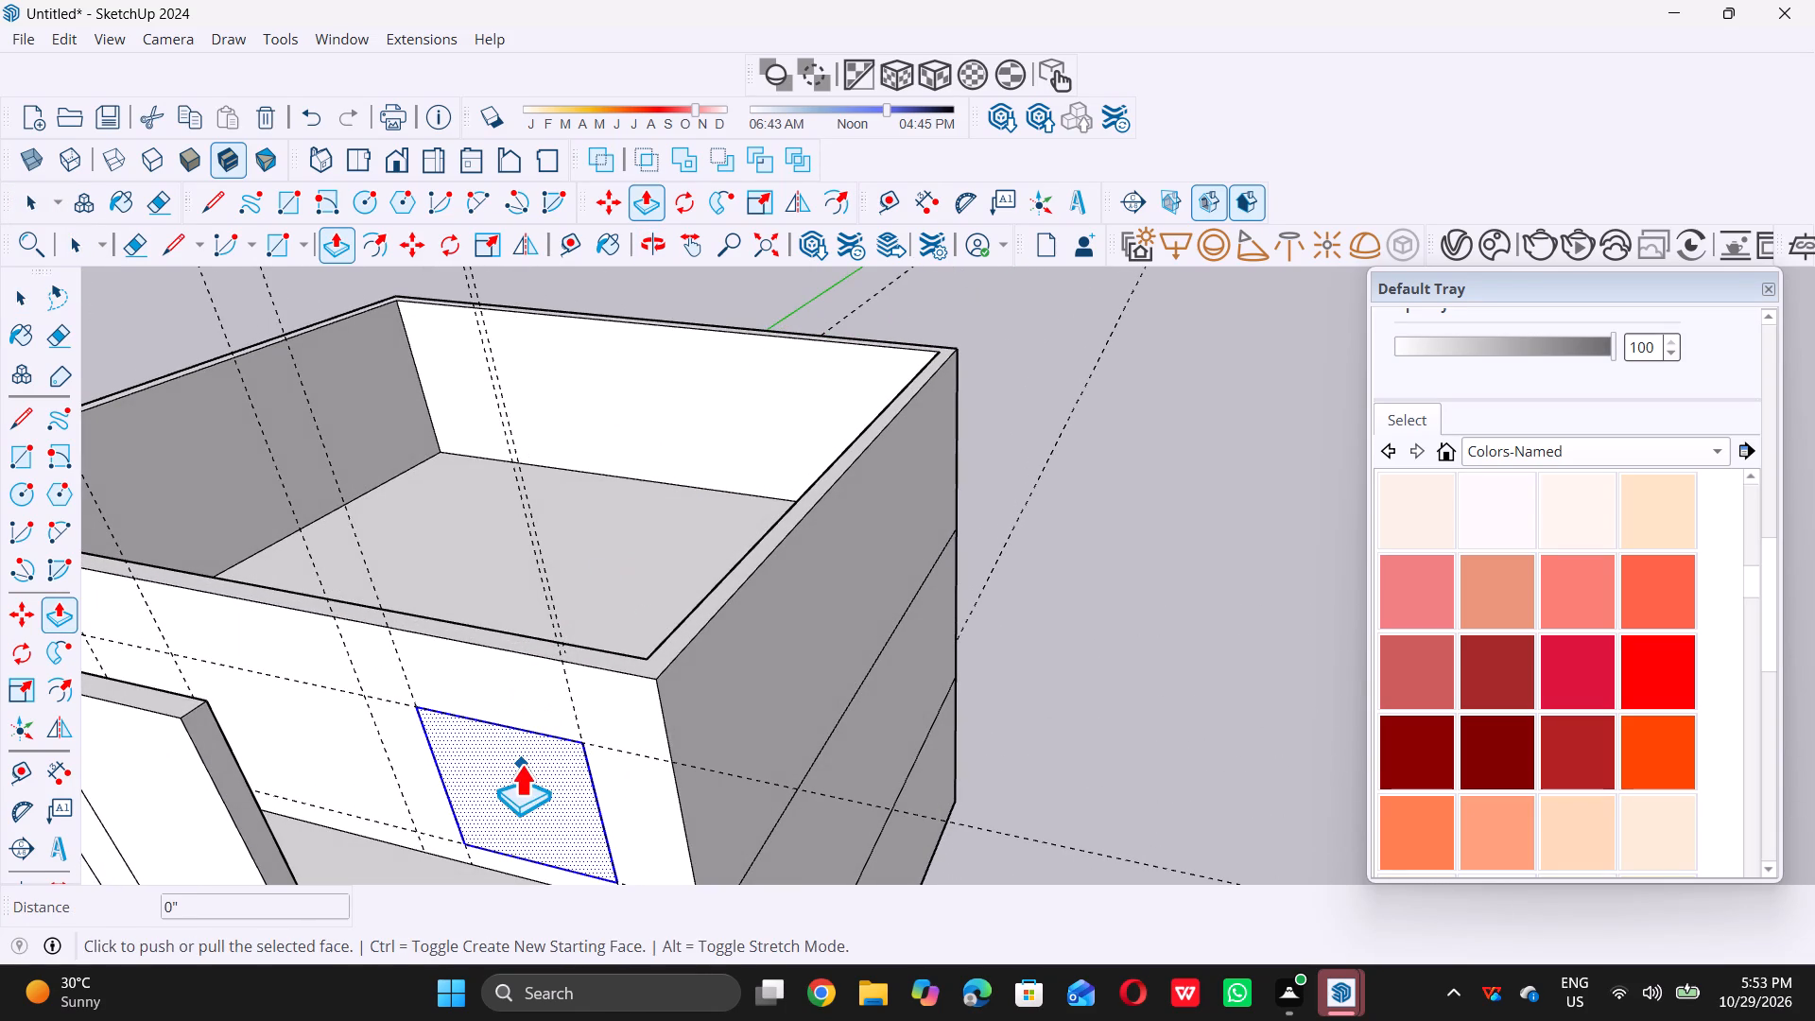
left_click(521, 764)
scroll(579, 640, "up", 1)
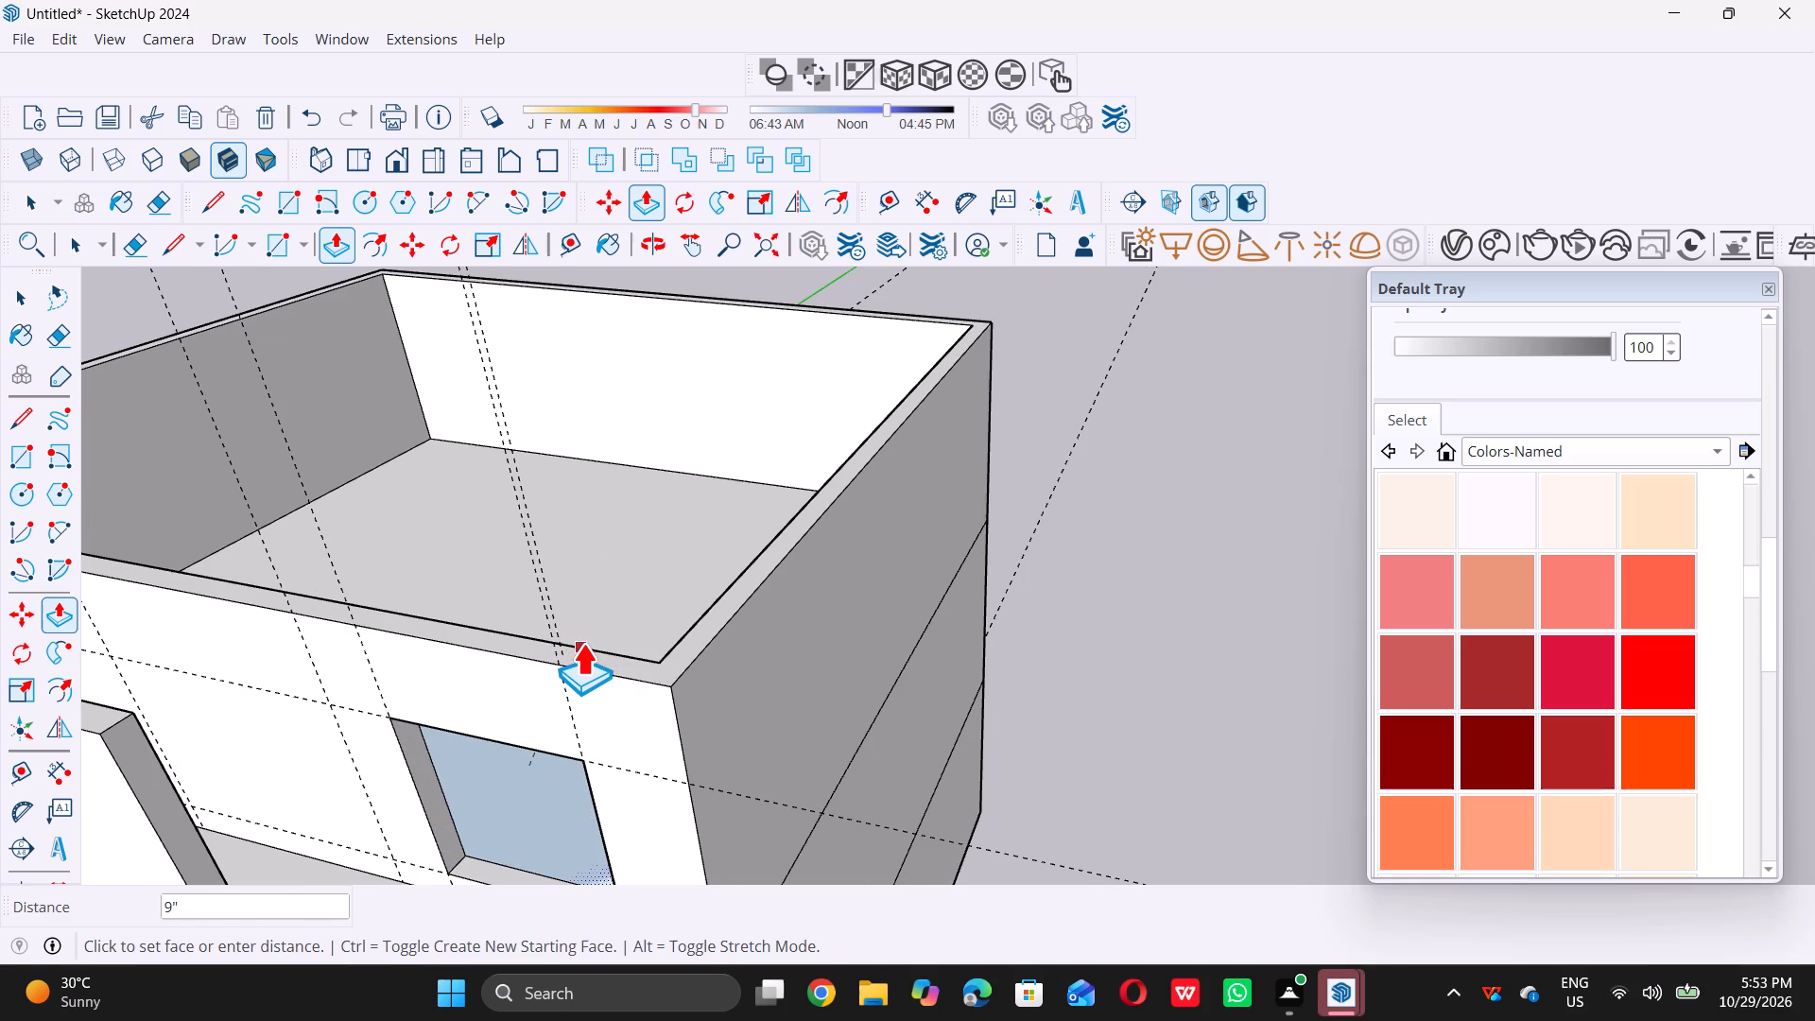
double_click(582, 643)
key("space")
Inspect the house's front elevation and its upper-storey window openings from several angles.
scroll(582, 643, "down", 12)
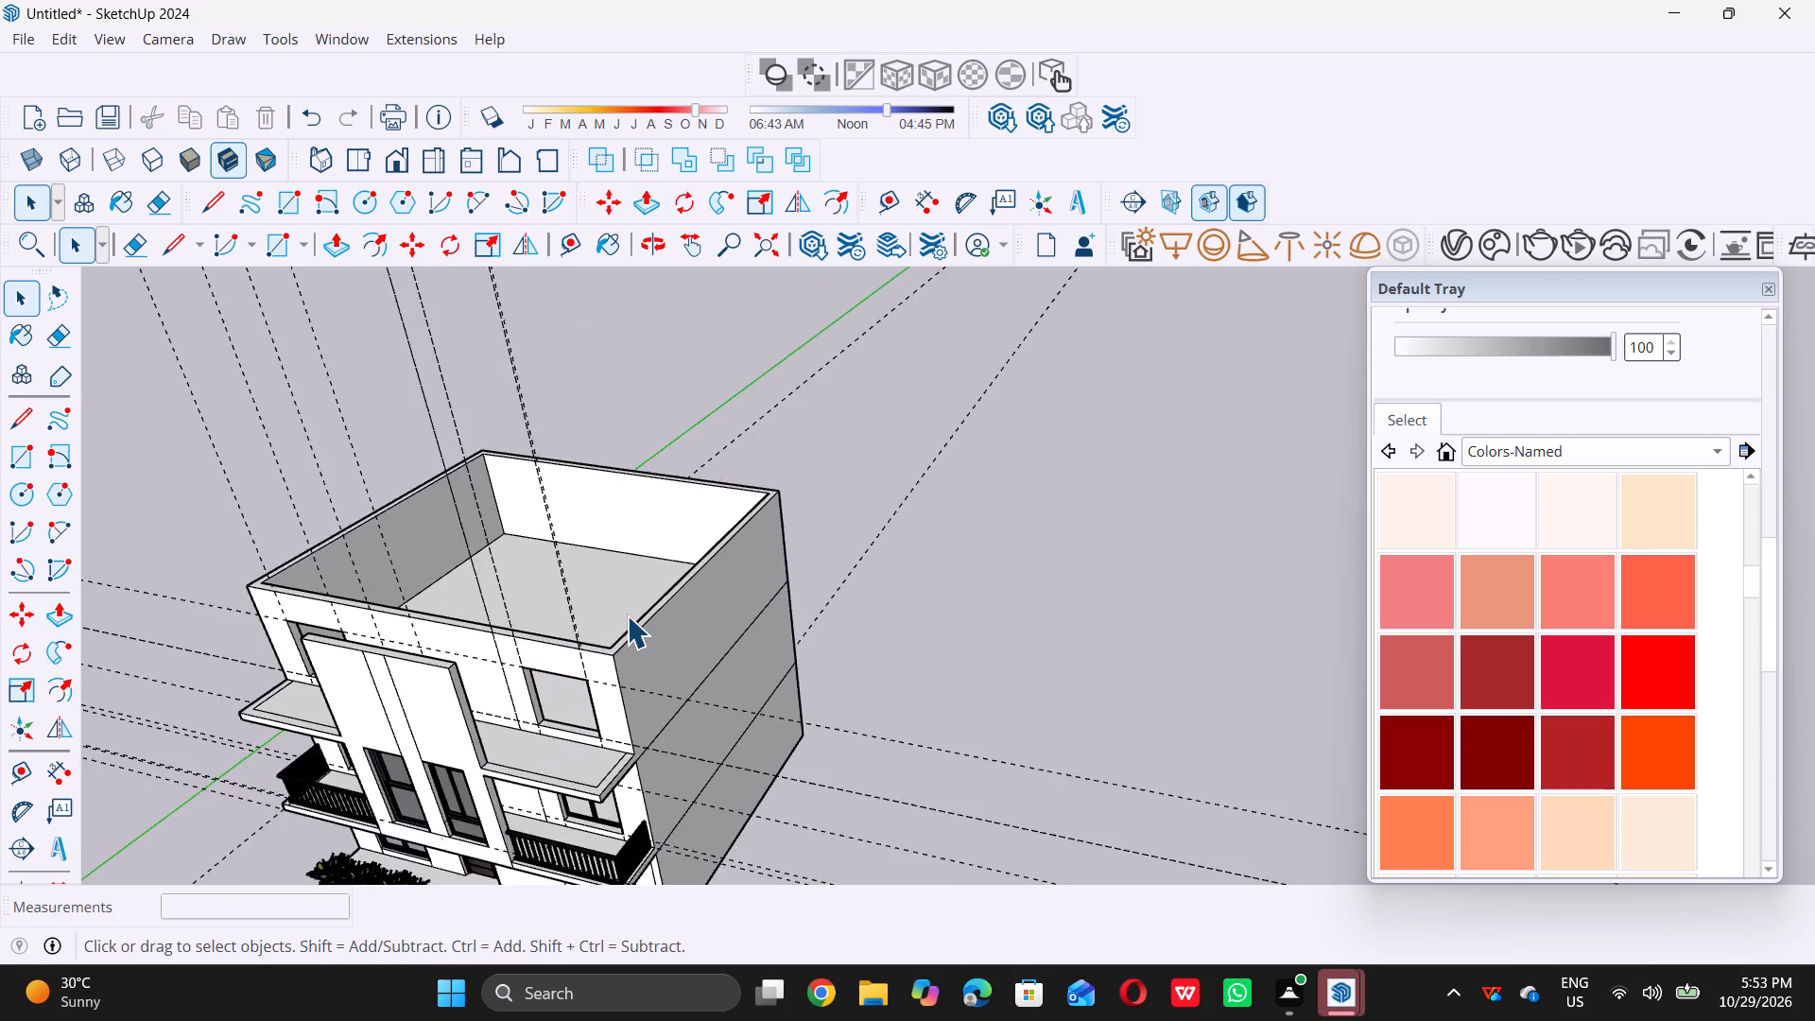
scroll(627, 615, "down", 11)
scroll(481, 702, "up", 1)
middle_click_drag(481, 702, 651, 596)
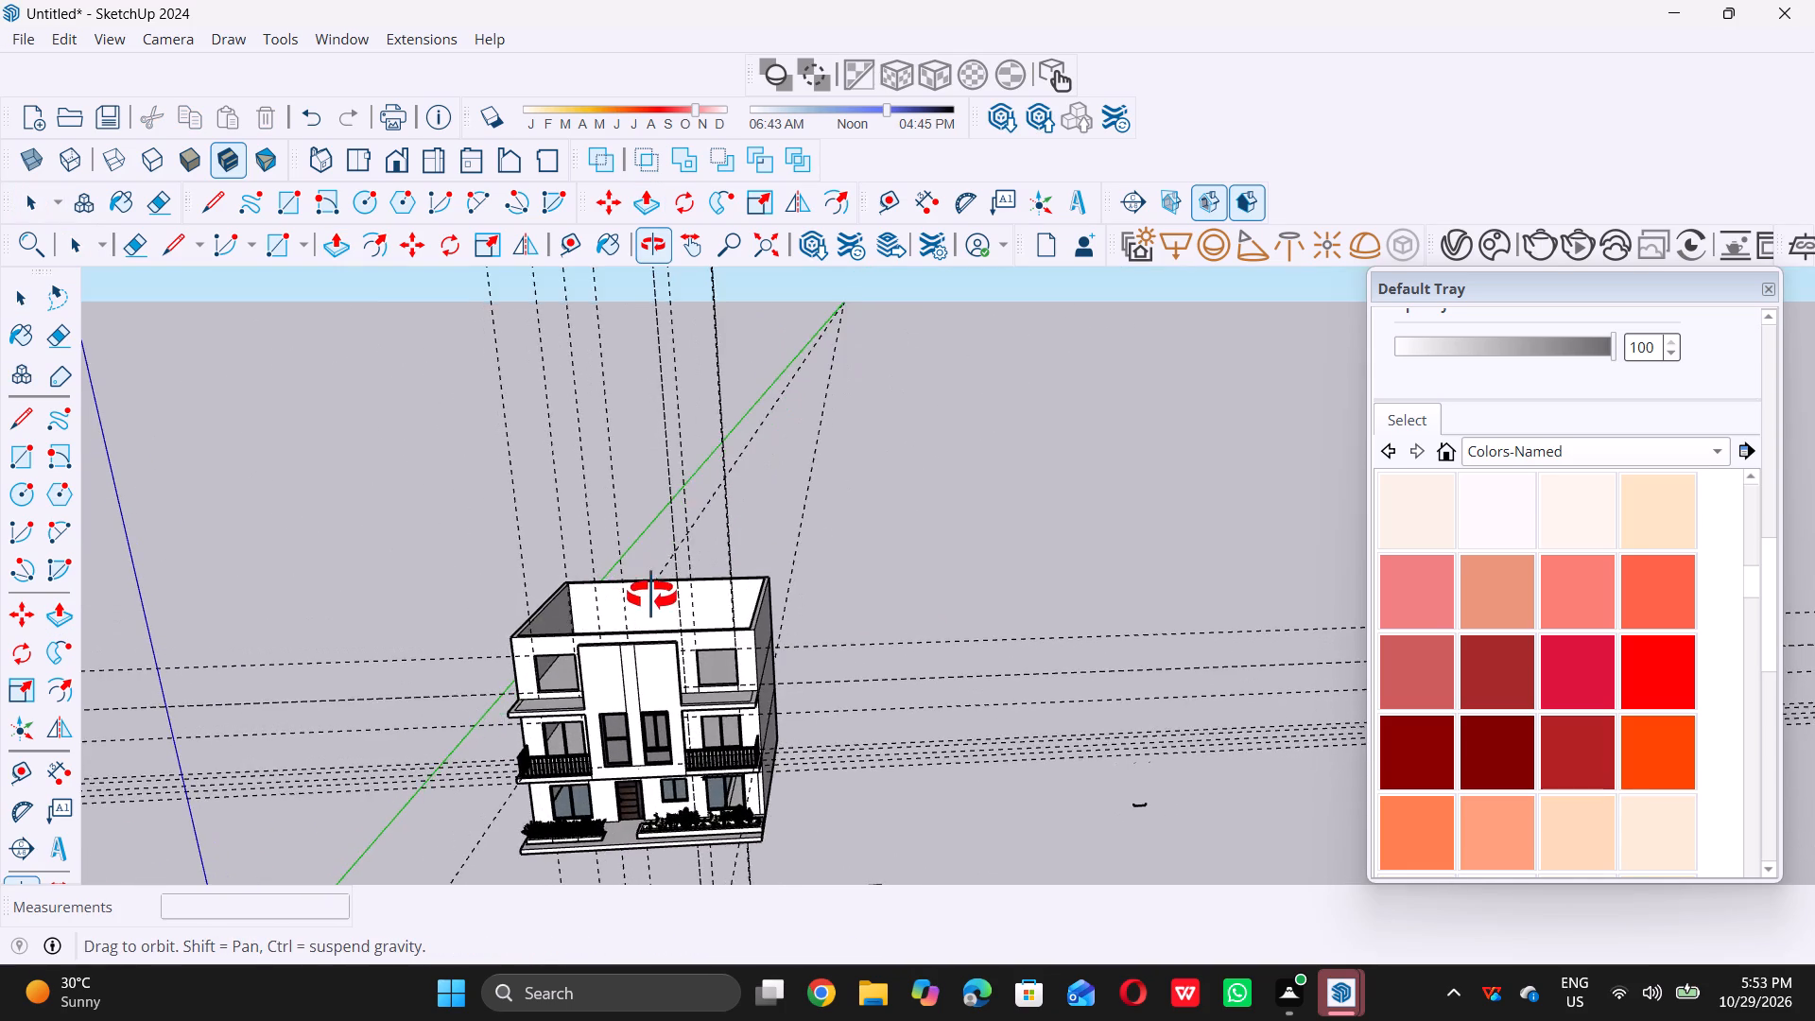
middle_click_drag(651, 596, 755, 592)
scroll(765, 602, "down", 14)
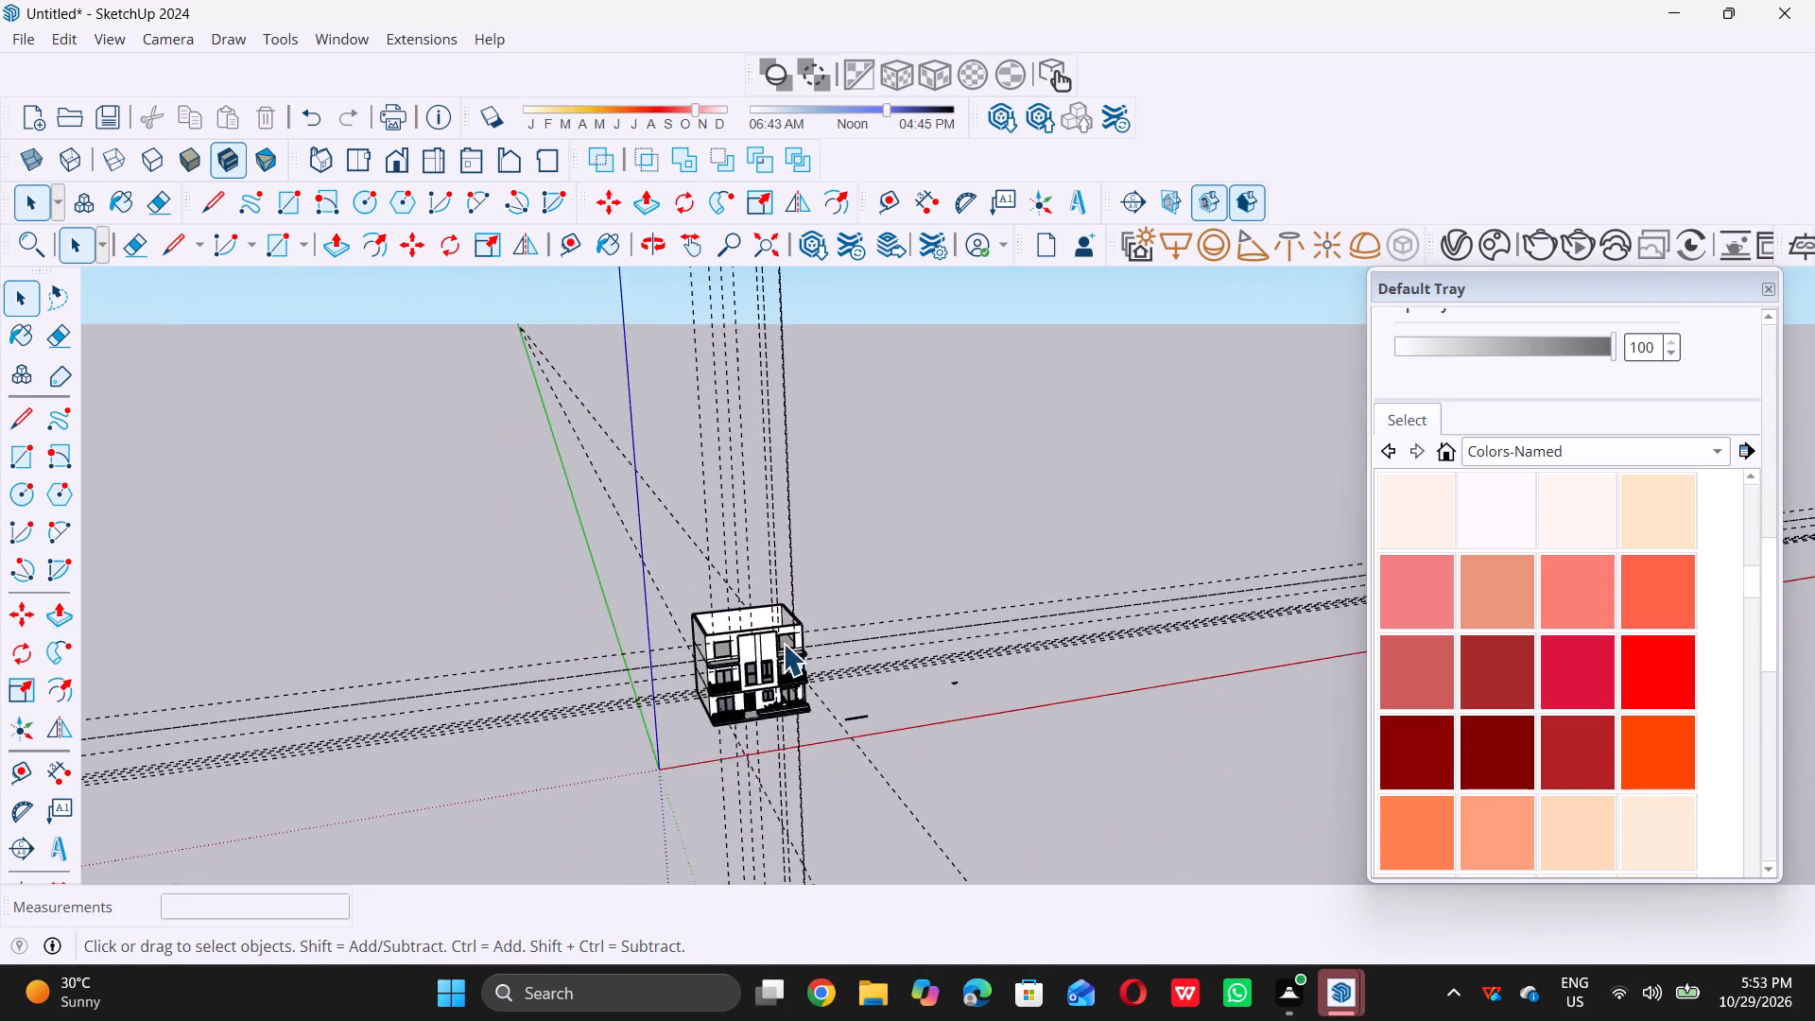
middle_click_drag(744, 648, 859, 636)
scroll(772, 659, "up", 3)
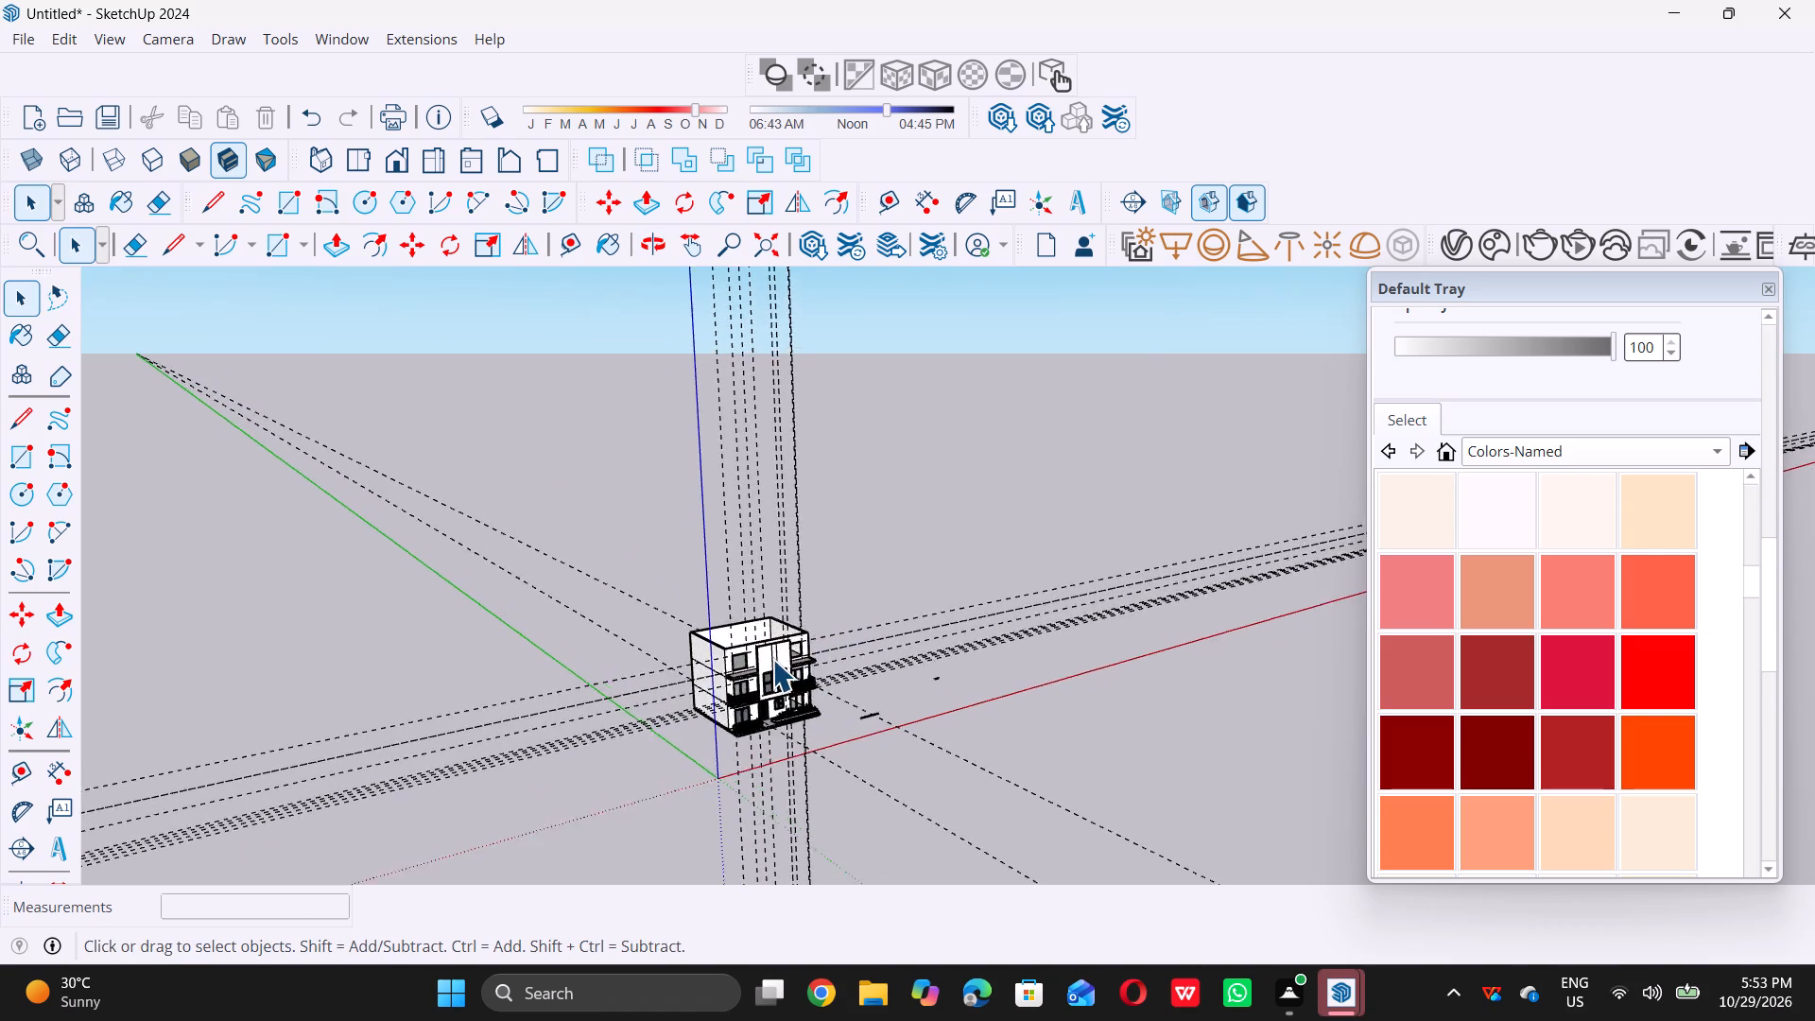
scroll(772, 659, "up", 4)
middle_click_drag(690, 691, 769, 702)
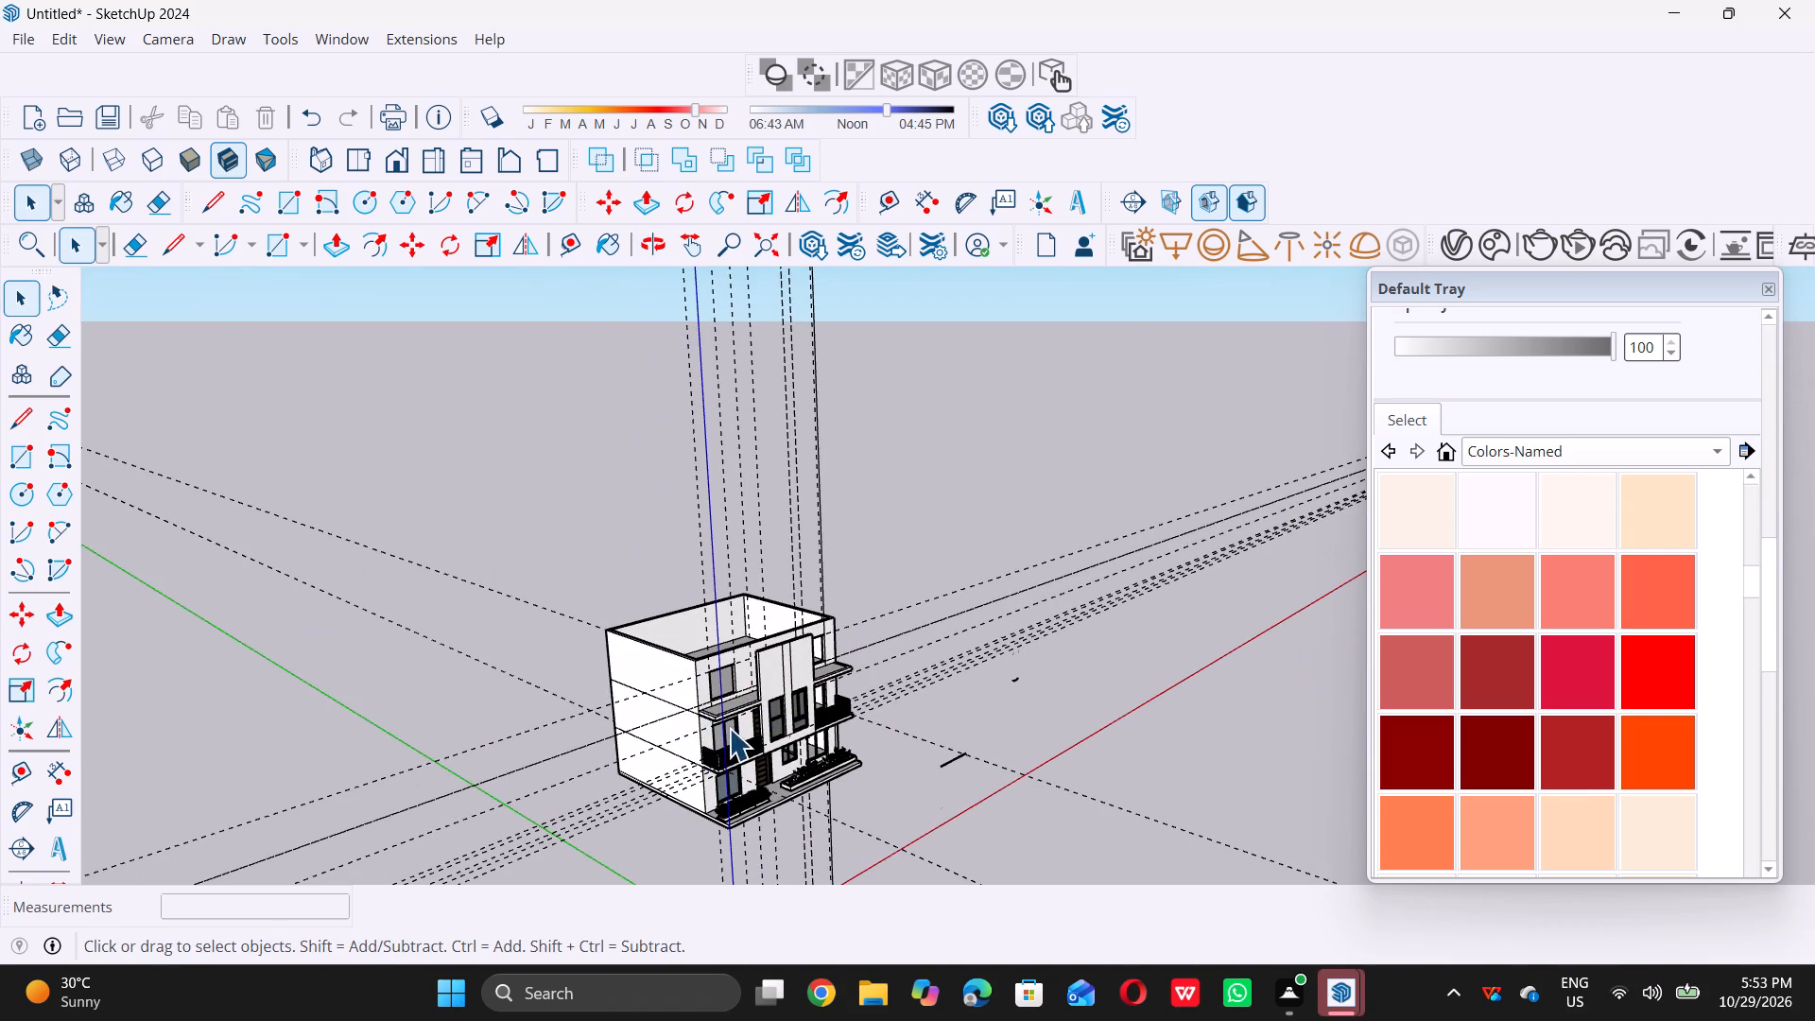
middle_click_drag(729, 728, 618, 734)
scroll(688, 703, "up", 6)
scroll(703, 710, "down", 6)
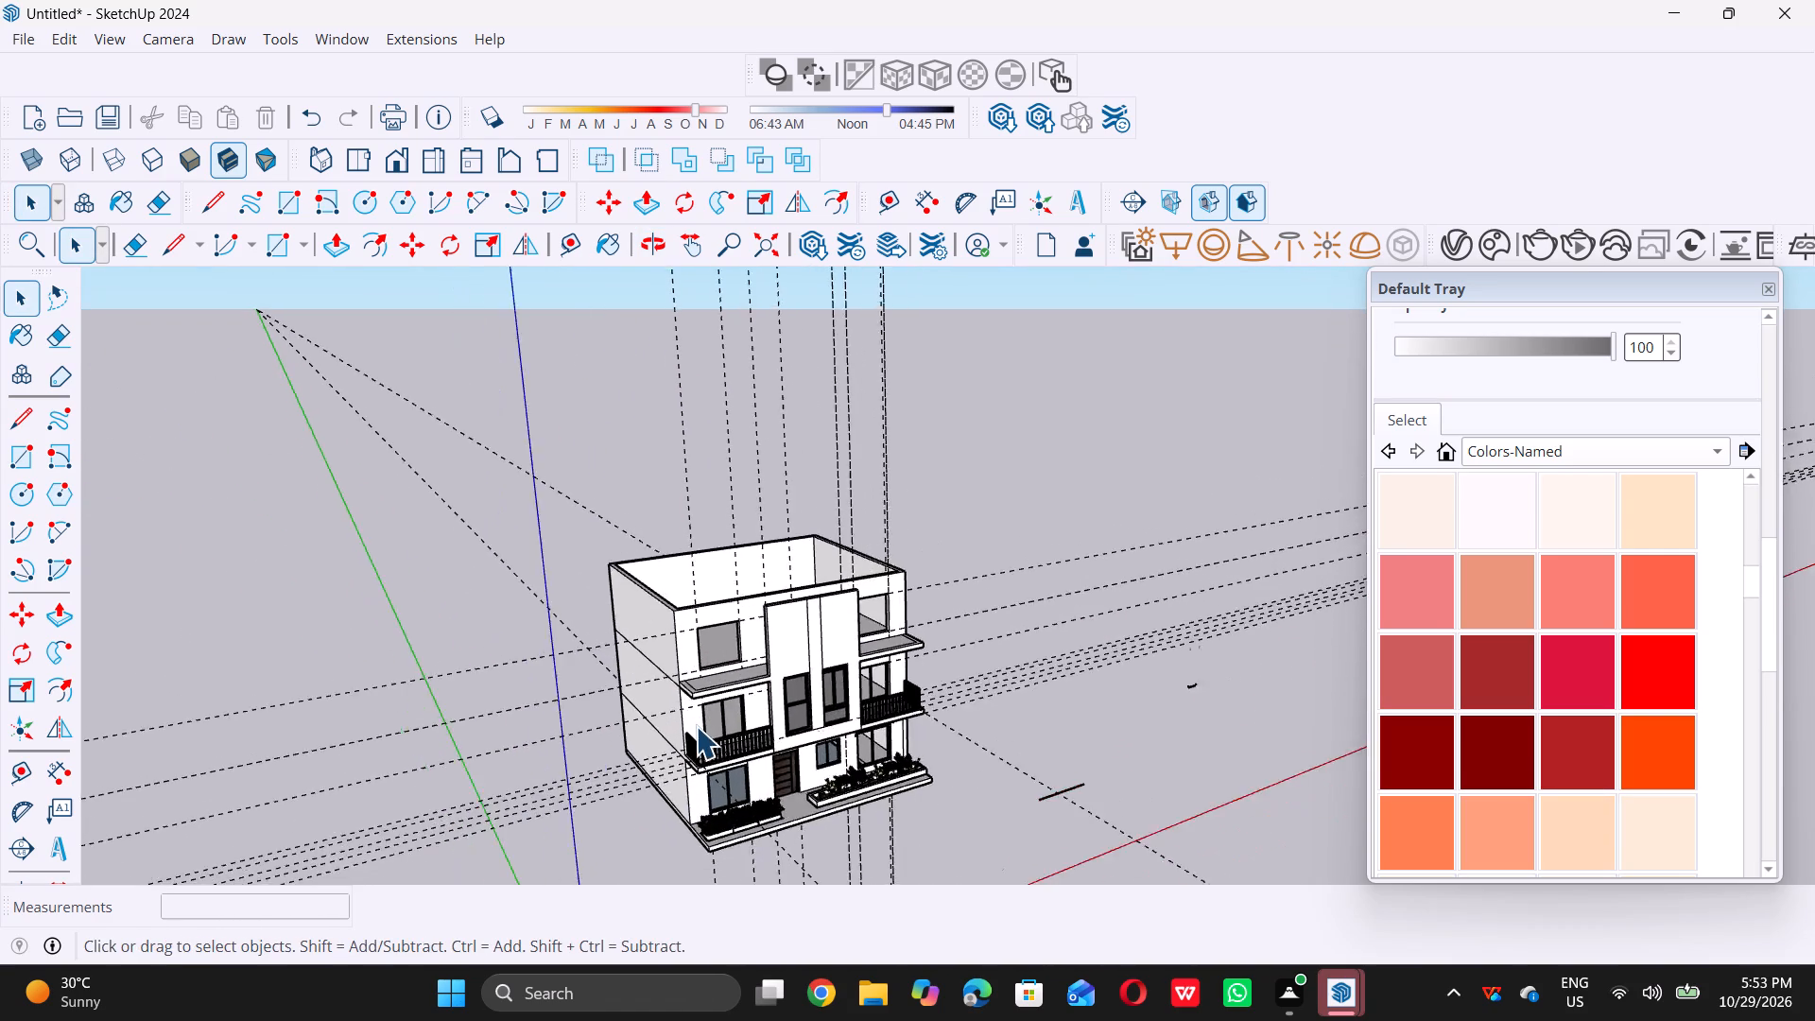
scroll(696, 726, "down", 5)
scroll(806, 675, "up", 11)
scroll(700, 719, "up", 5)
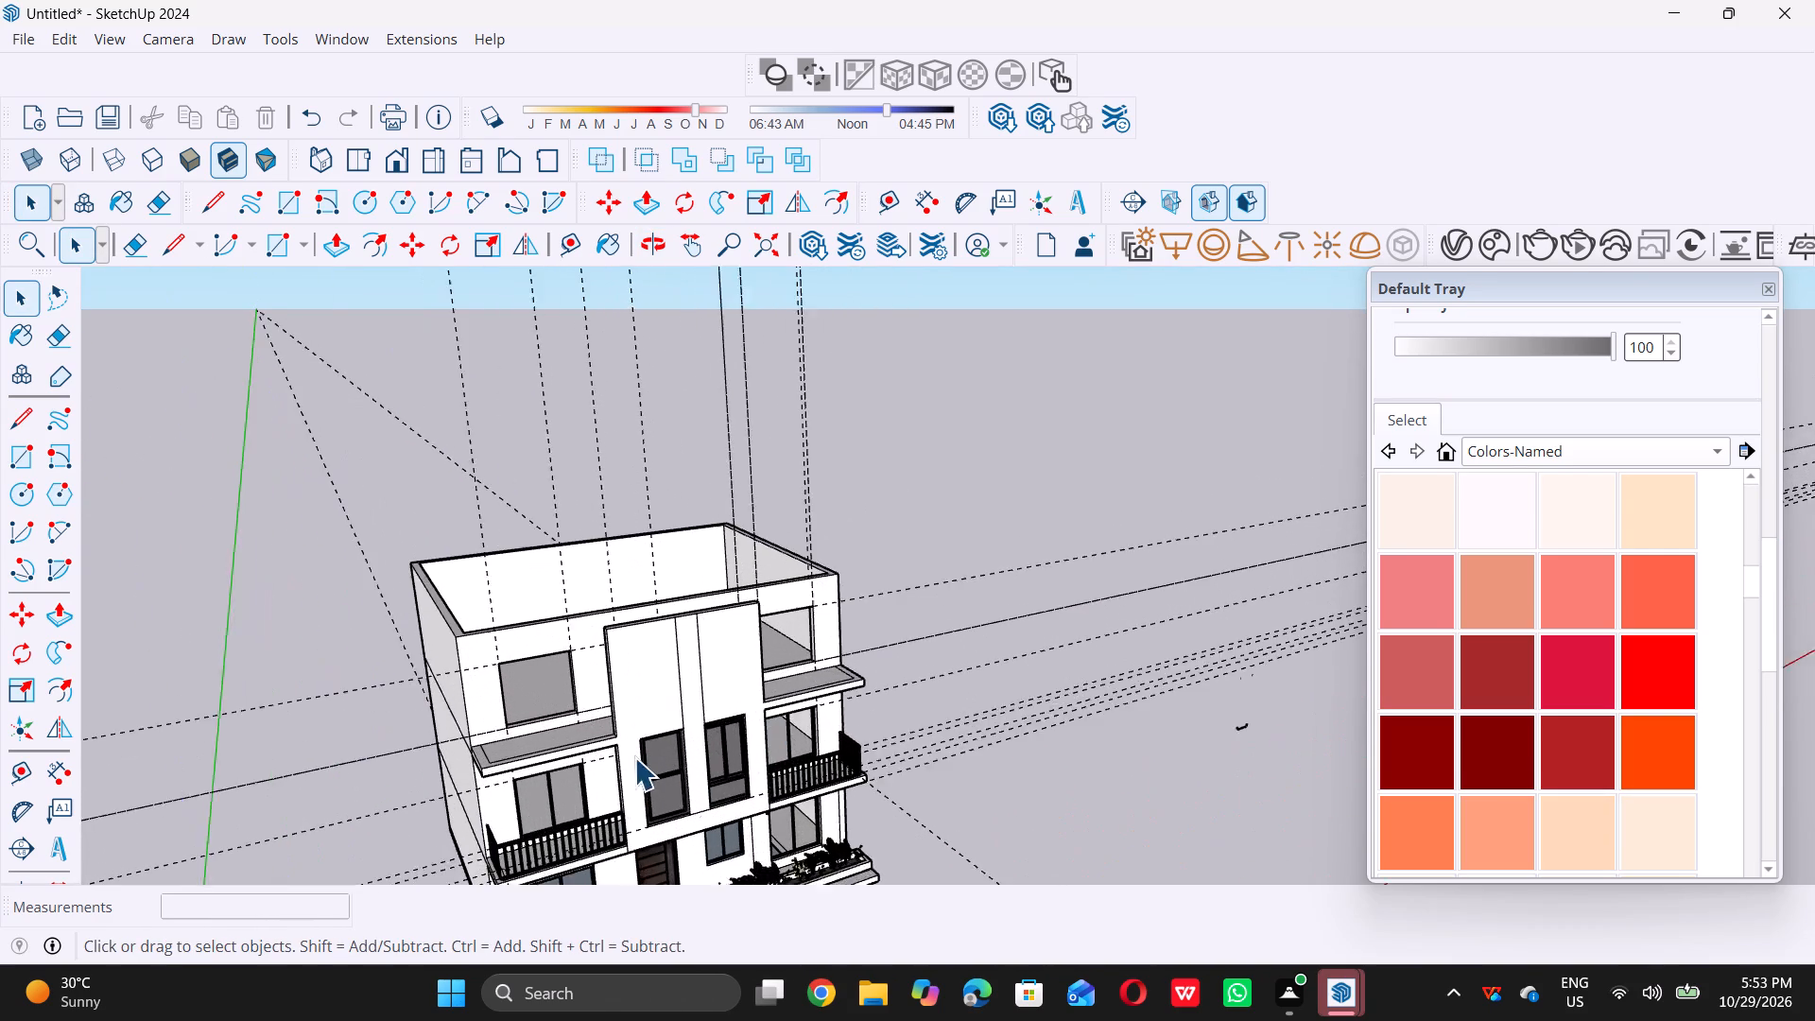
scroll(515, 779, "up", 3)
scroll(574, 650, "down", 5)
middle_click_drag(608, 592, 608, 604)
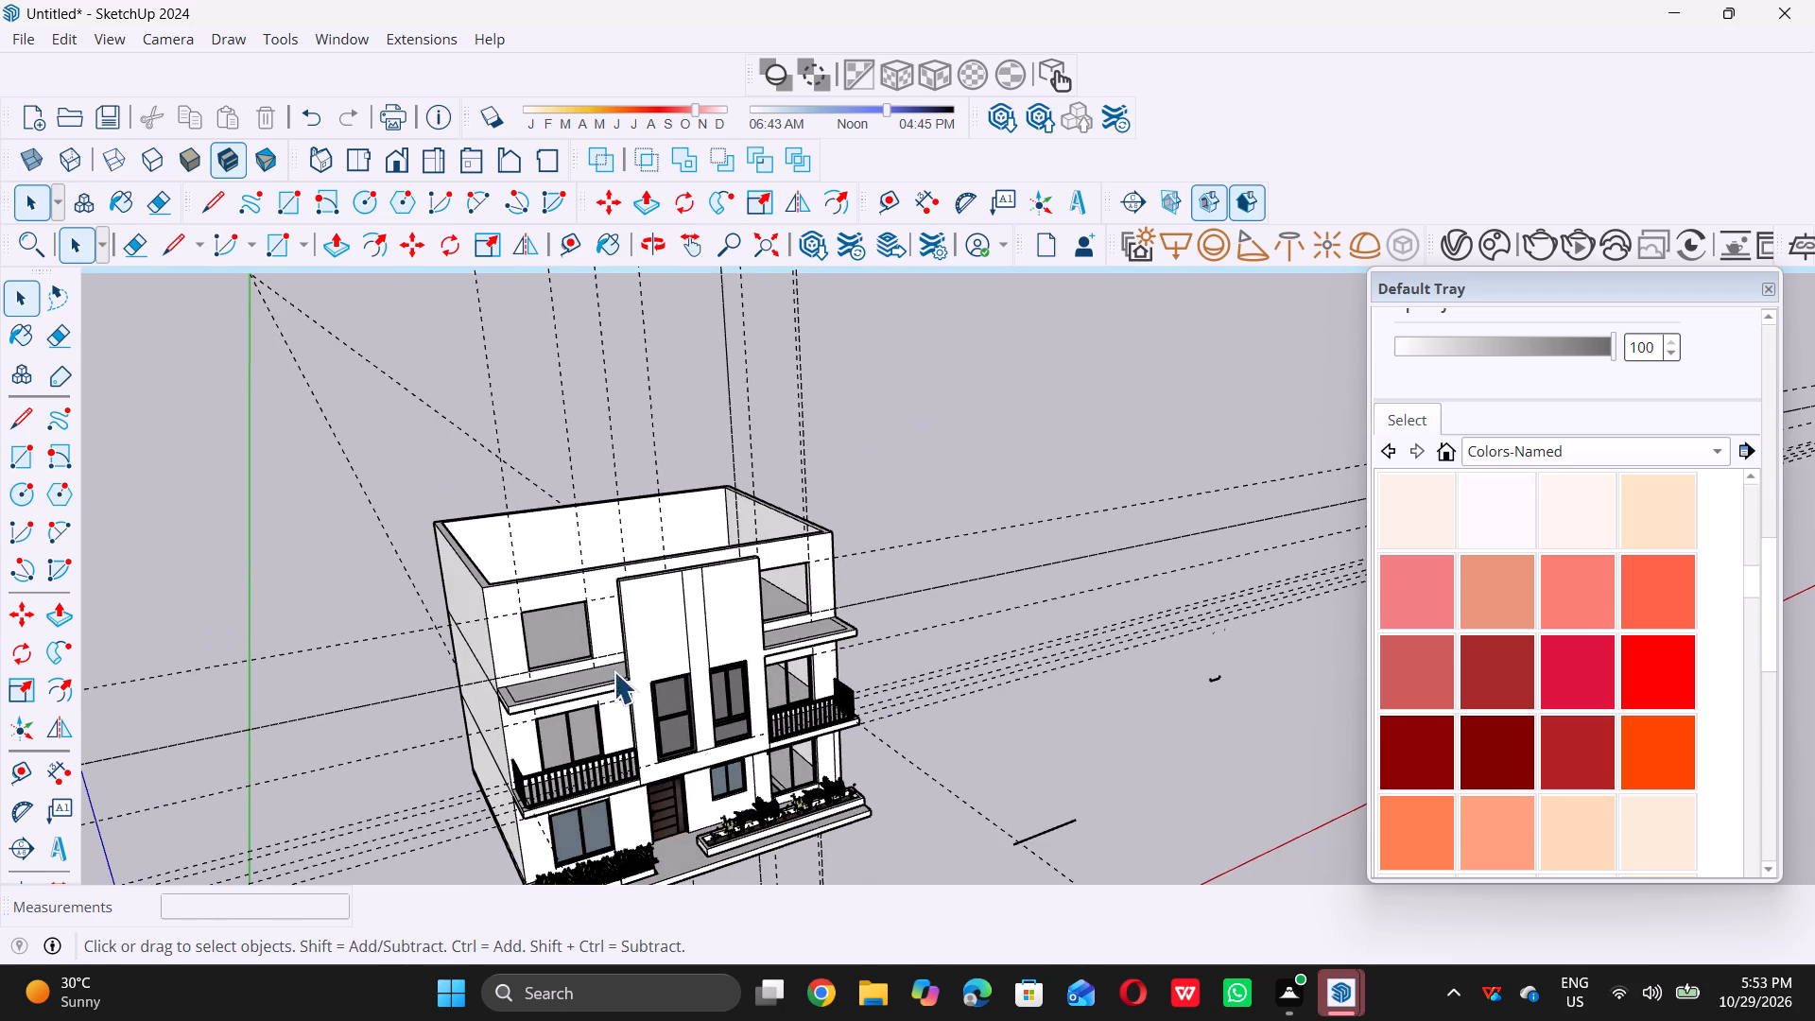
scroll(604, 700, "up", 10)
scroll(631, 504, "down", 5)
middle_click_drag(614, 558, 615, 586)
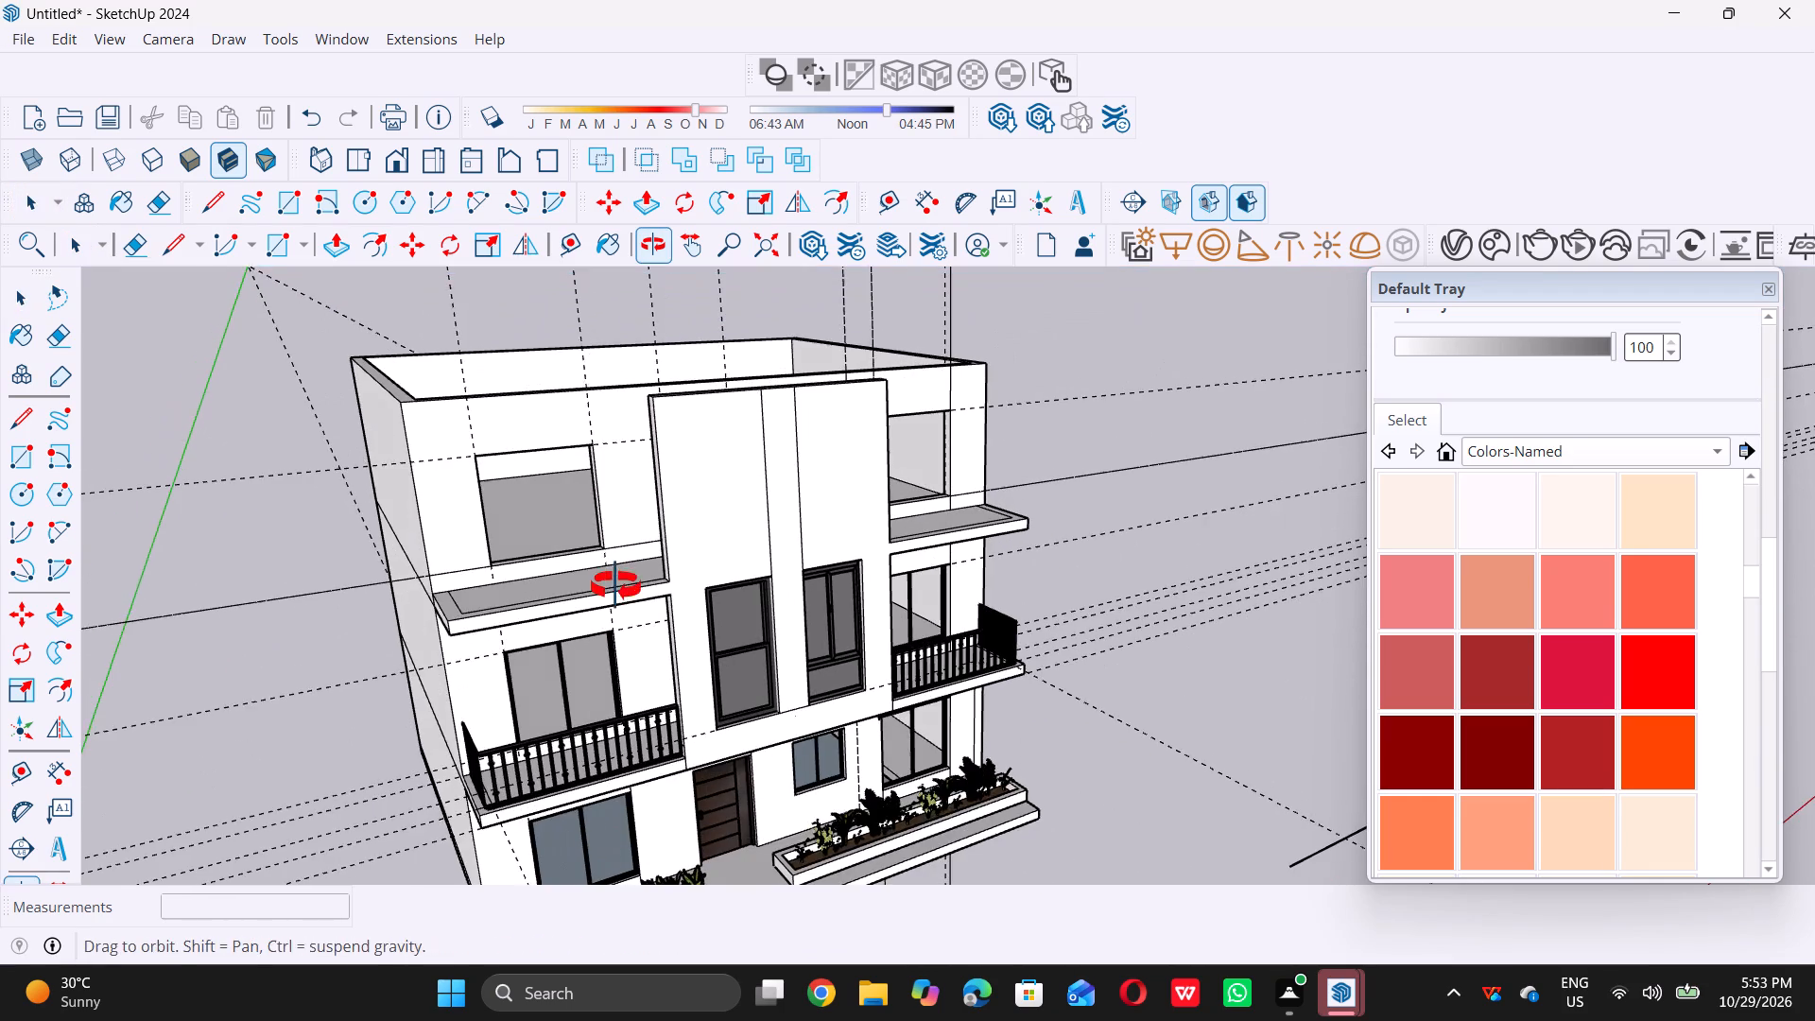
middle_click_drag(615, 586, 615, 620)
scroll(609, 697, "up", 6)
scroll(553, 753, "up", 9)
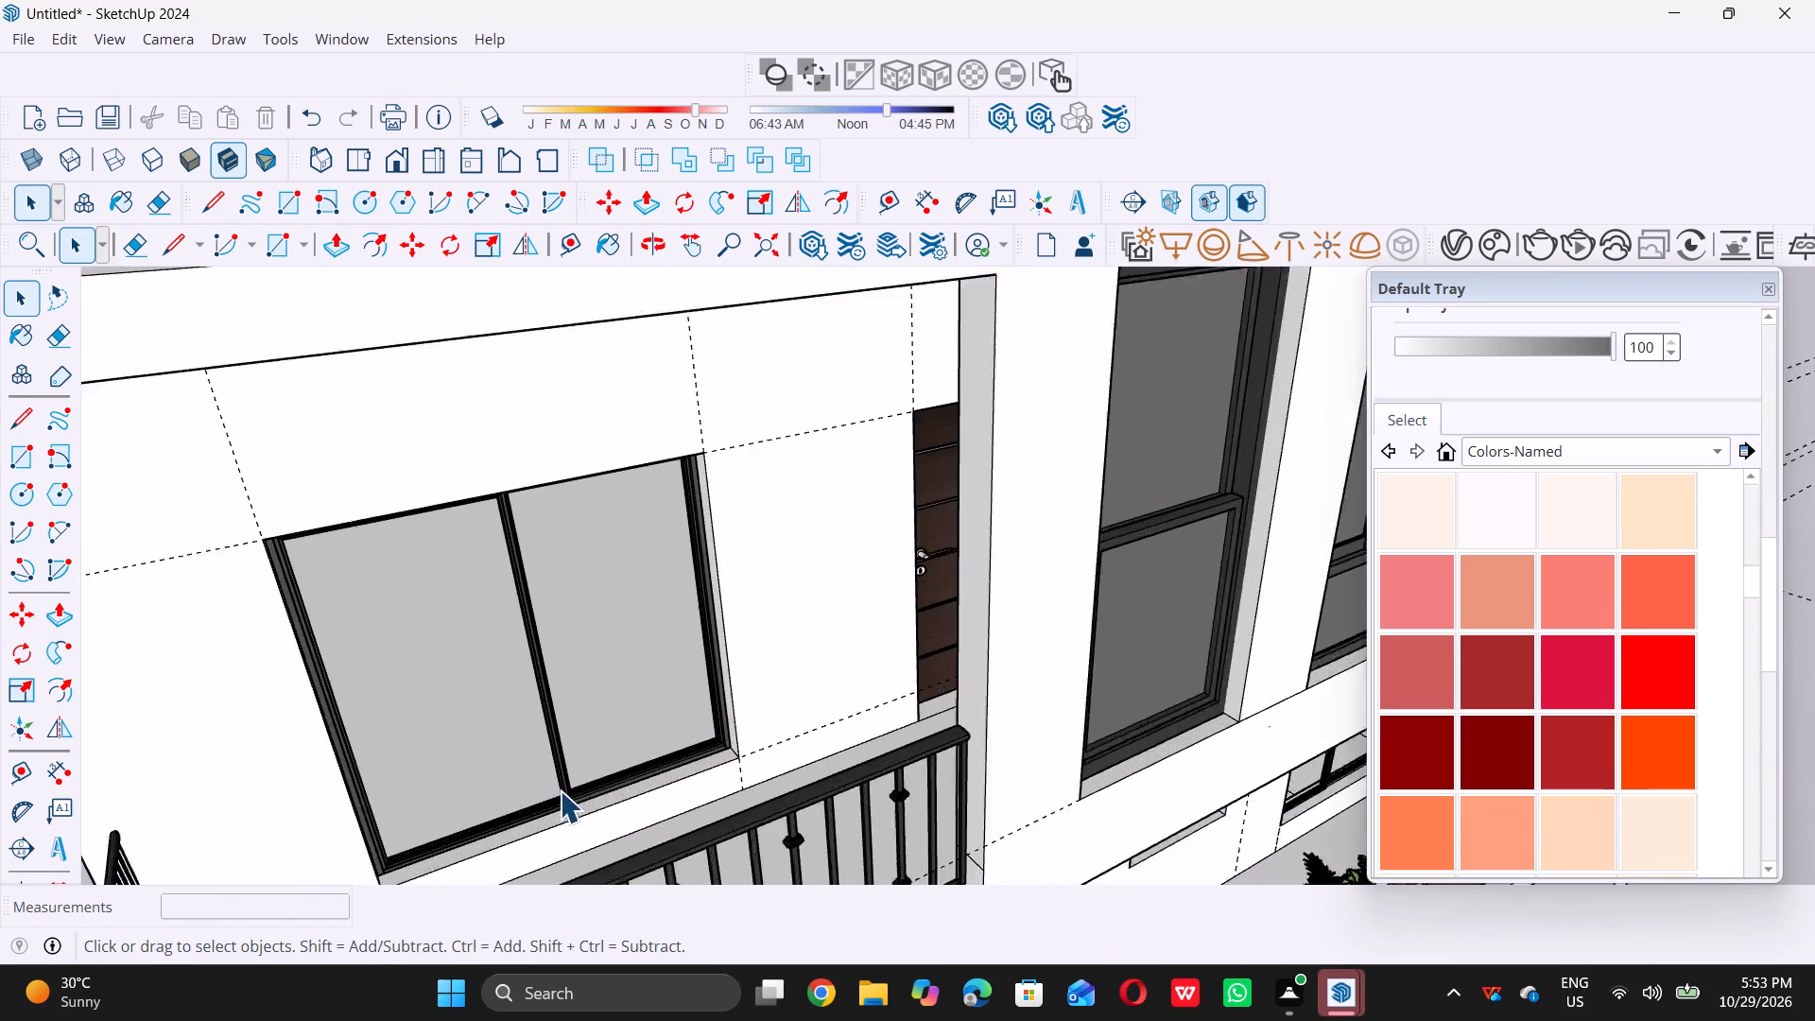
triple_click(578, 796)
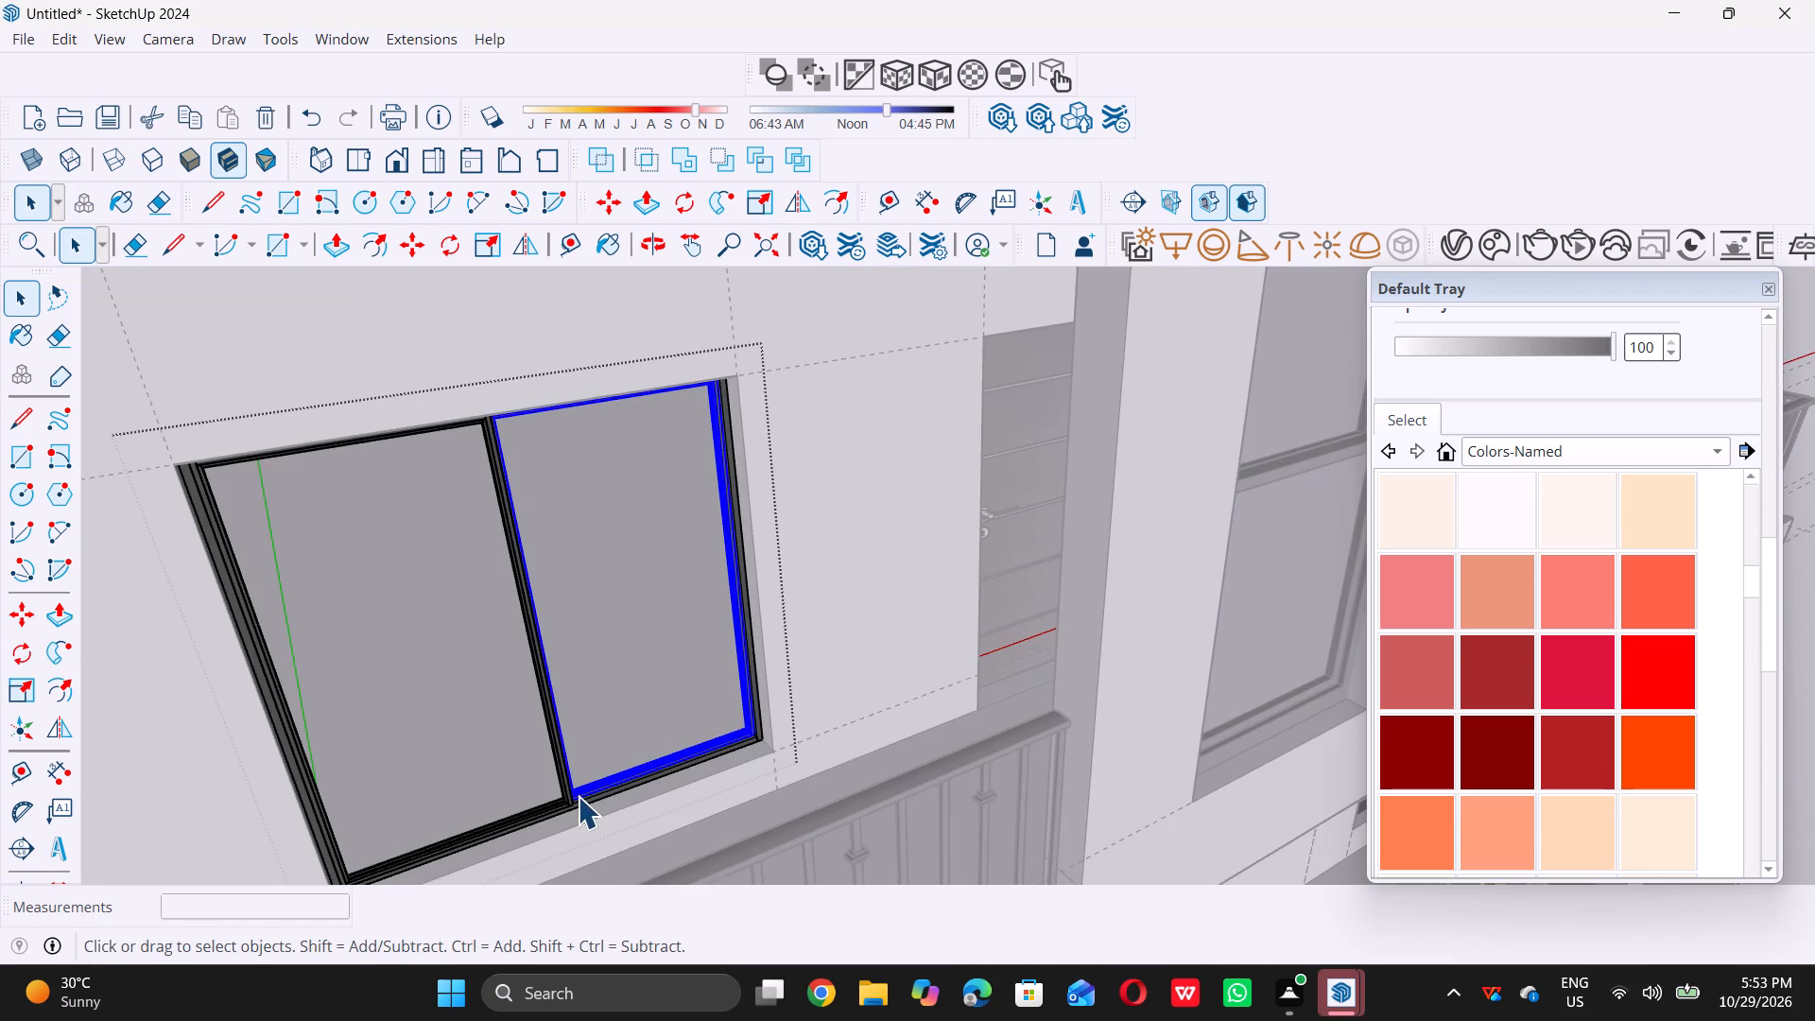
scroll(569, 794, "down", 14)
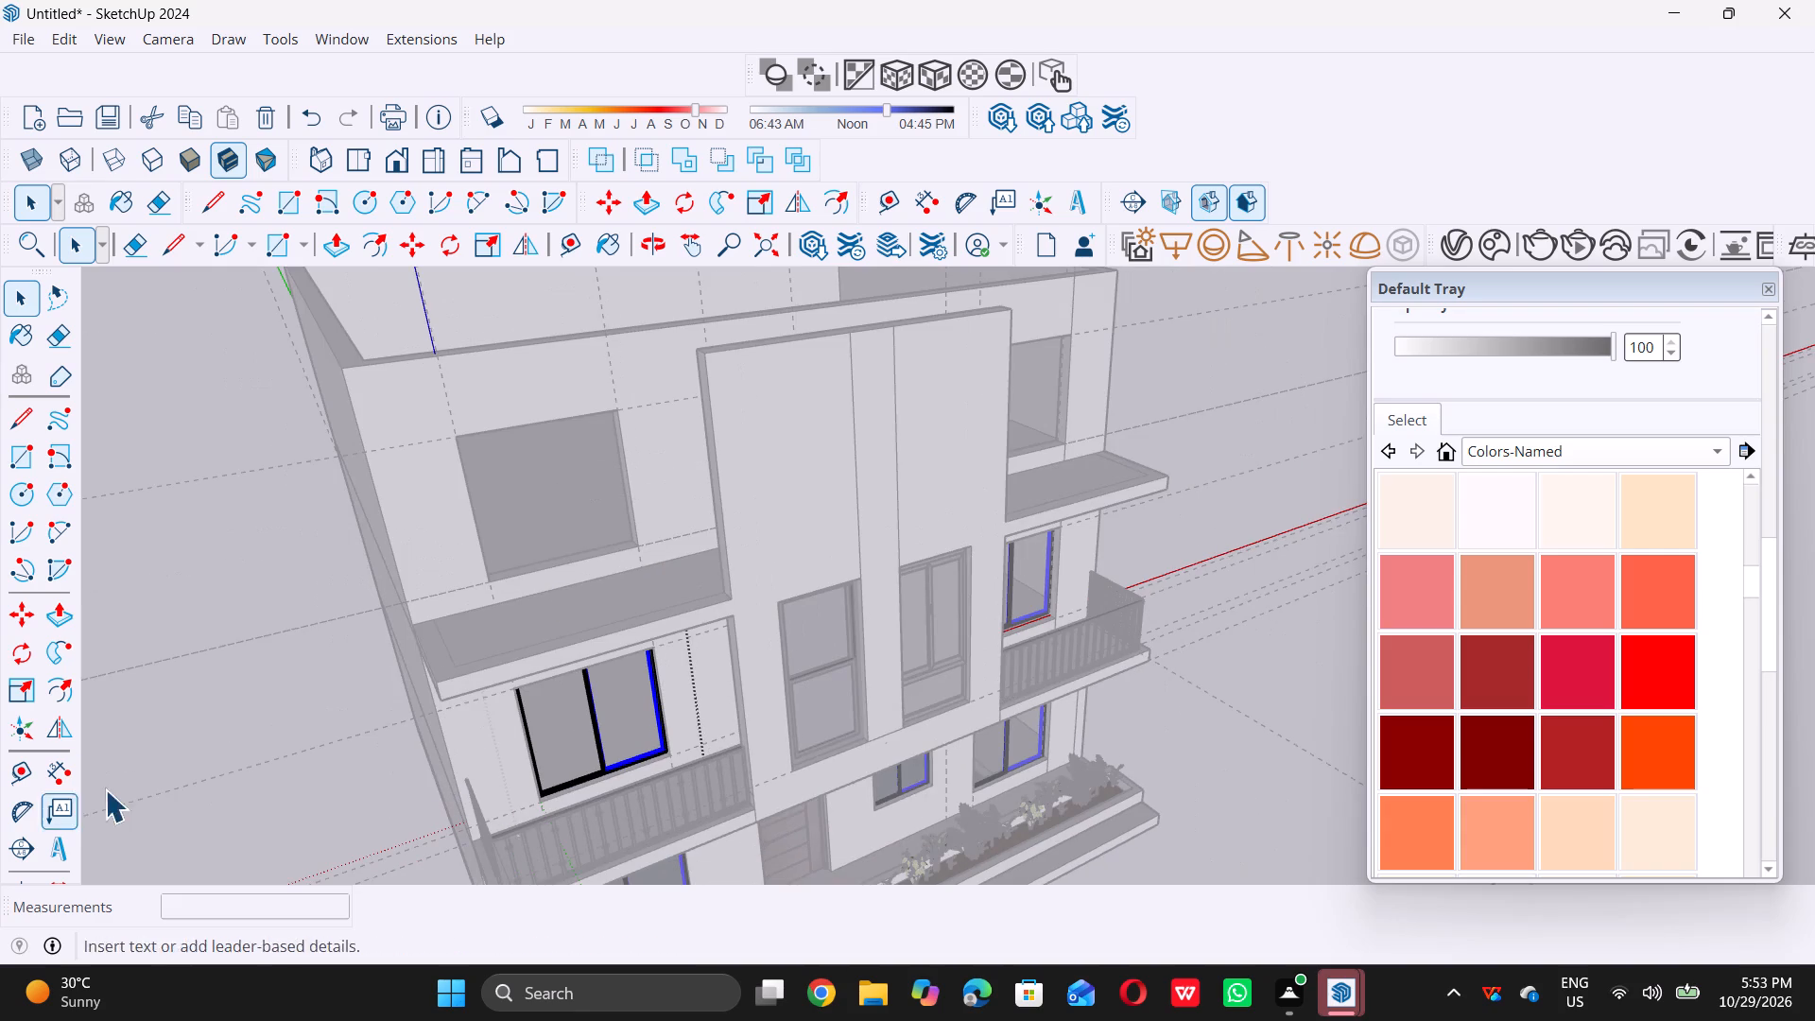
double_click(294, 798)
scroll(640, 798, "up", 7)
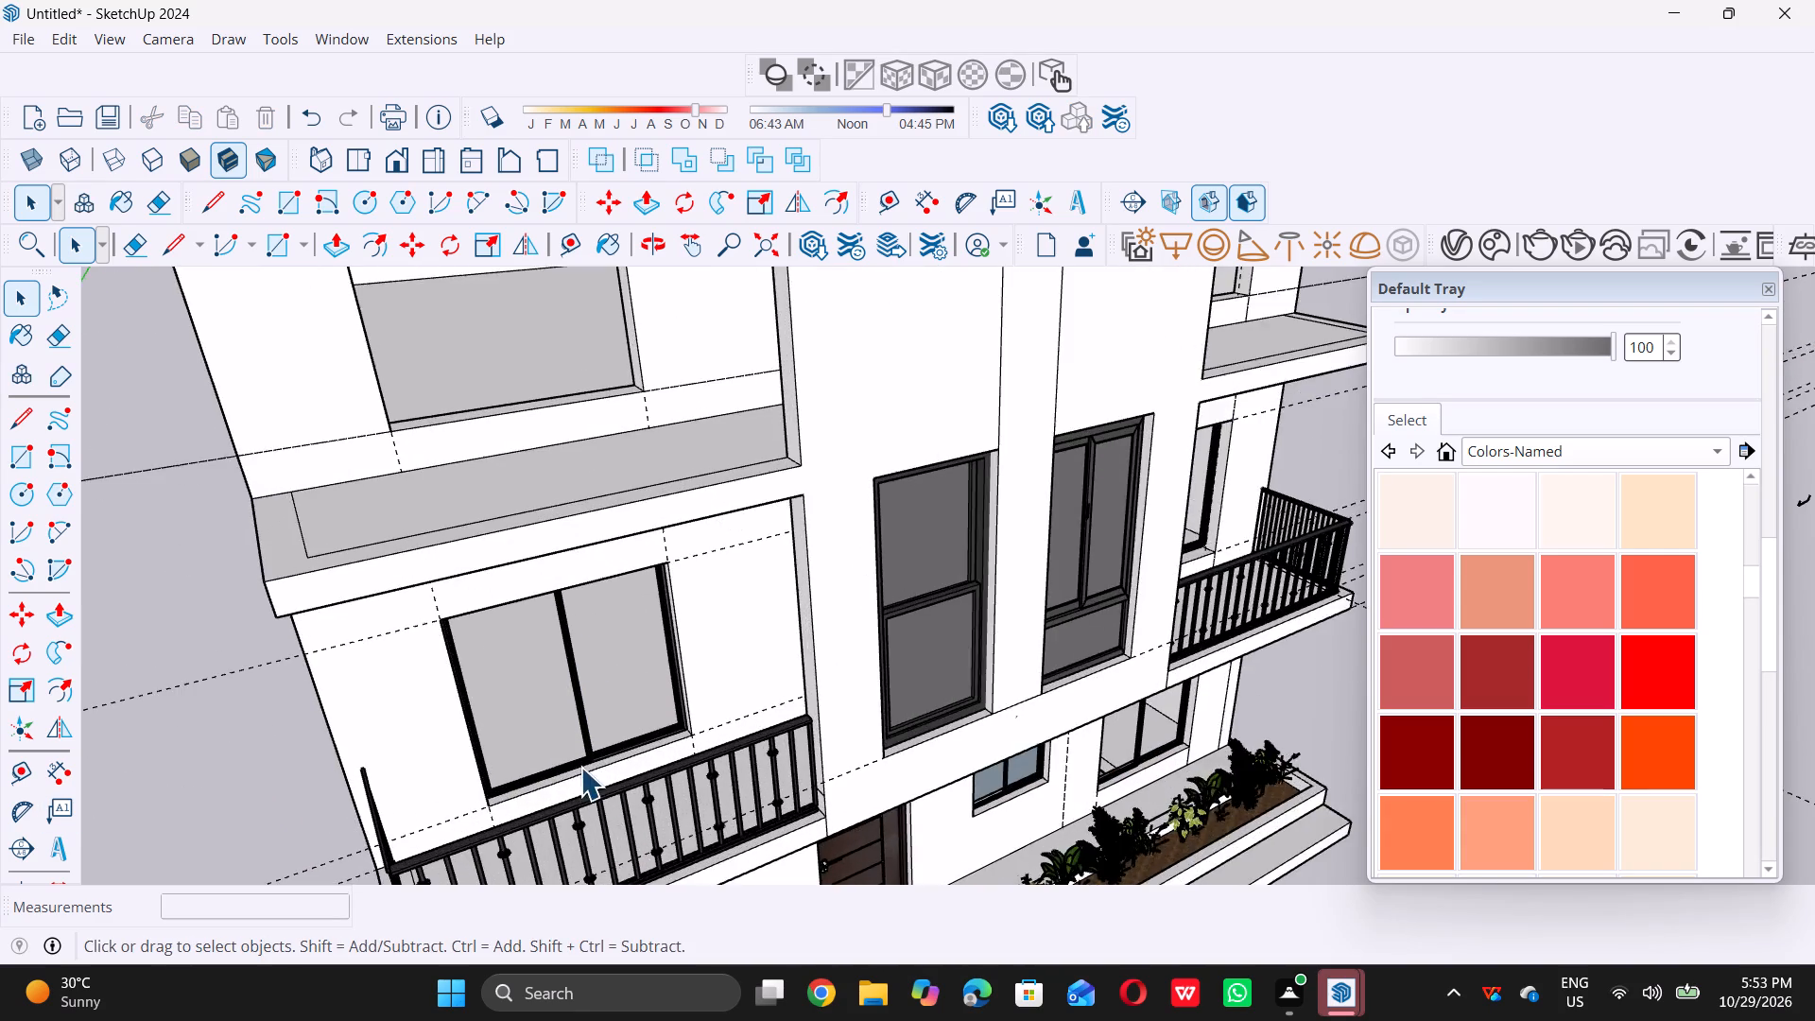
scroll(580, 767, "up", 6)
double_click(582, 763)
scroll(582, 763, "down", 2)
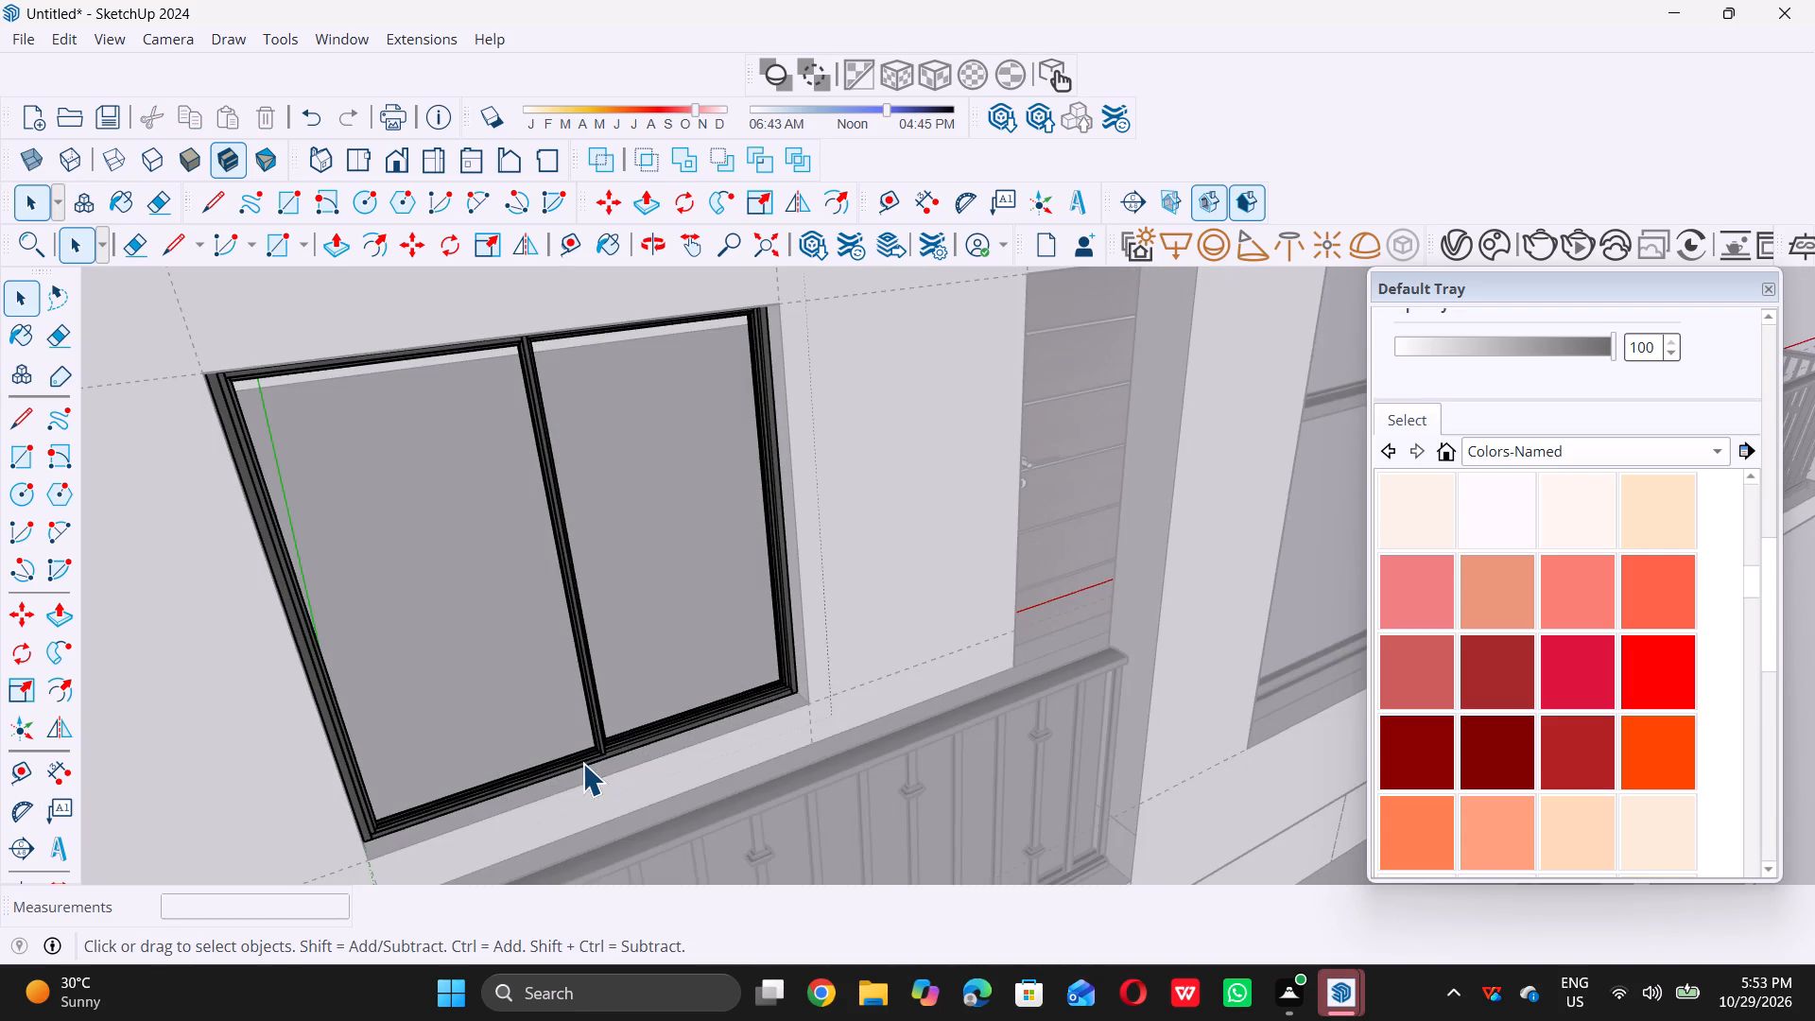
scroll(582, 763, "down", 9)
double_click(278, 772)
Copy both middle-storey balcony windows about 11' straight up, aligning the left copy's lower corner with the upper-storey left opening's corner.
scroll(527, 761, "up", 5)
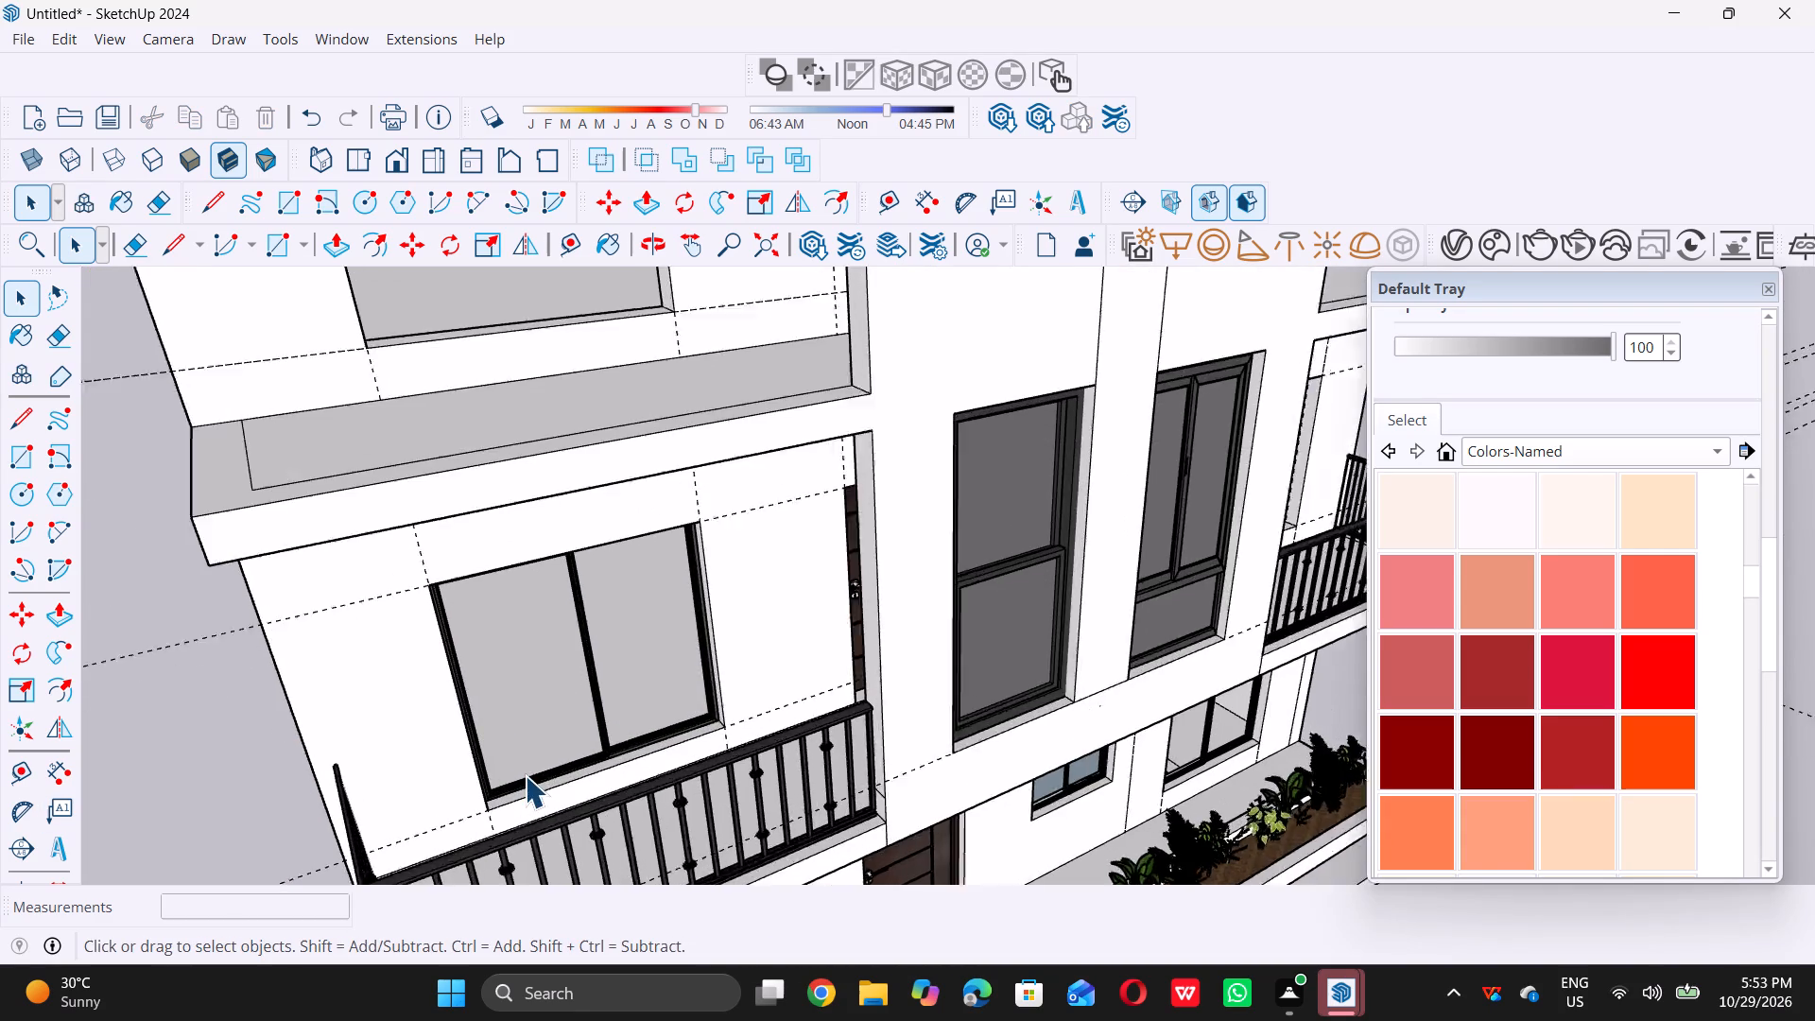
left_click(536, 785)
scroll(536, 785, "down", 3)
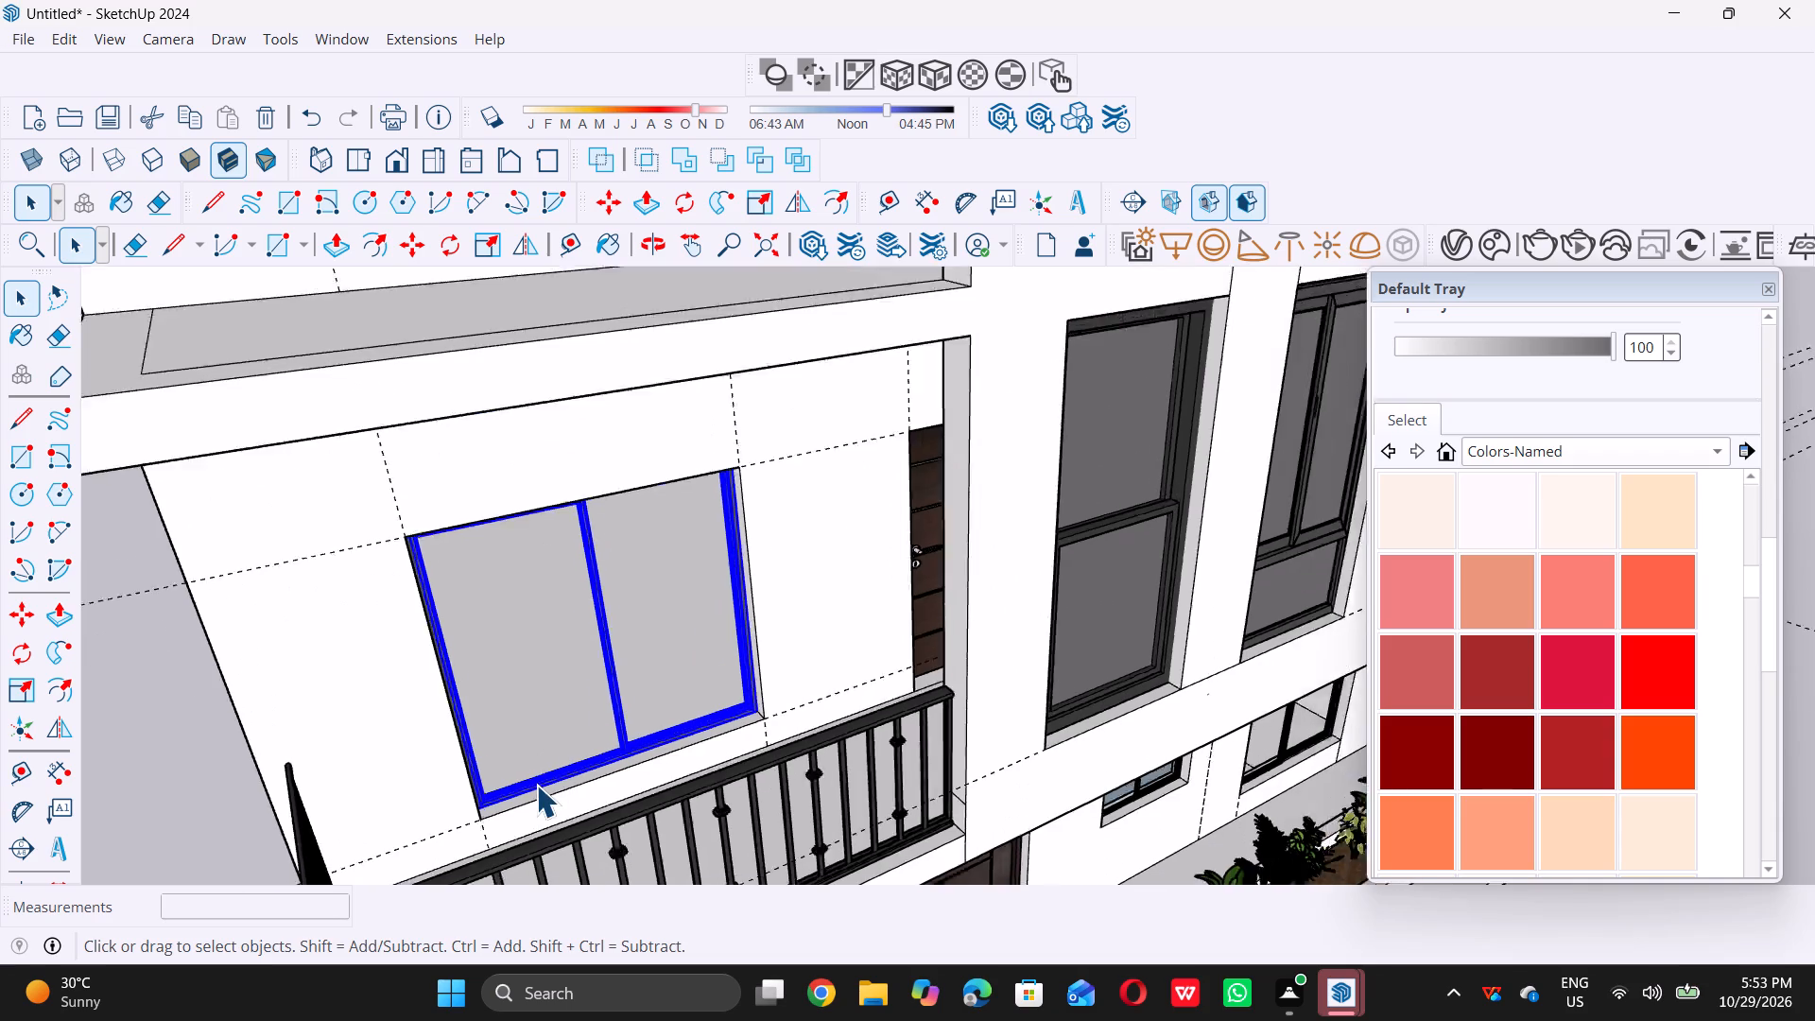
scroll(536, 785, "down", 11)
scroll(836, 688, "up", 2)
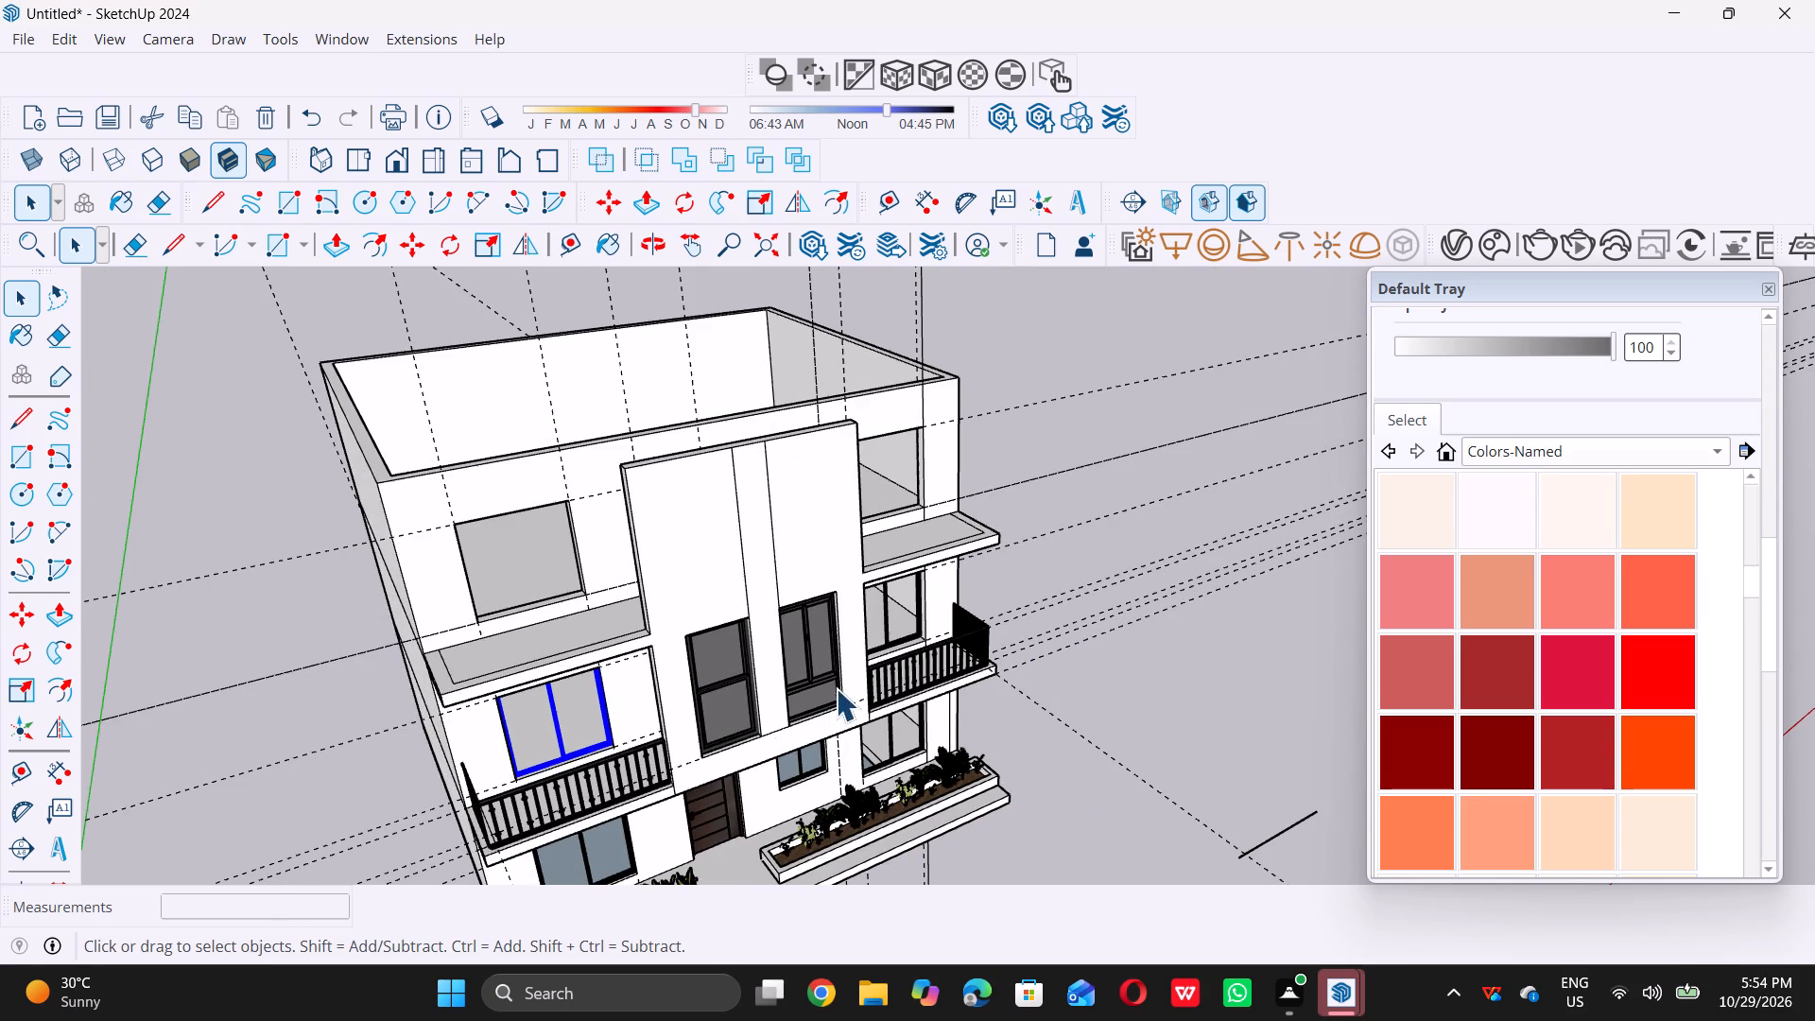
scroll(836, 688, "up", 3)
middle_click_drag(873, 677, 614, 650)
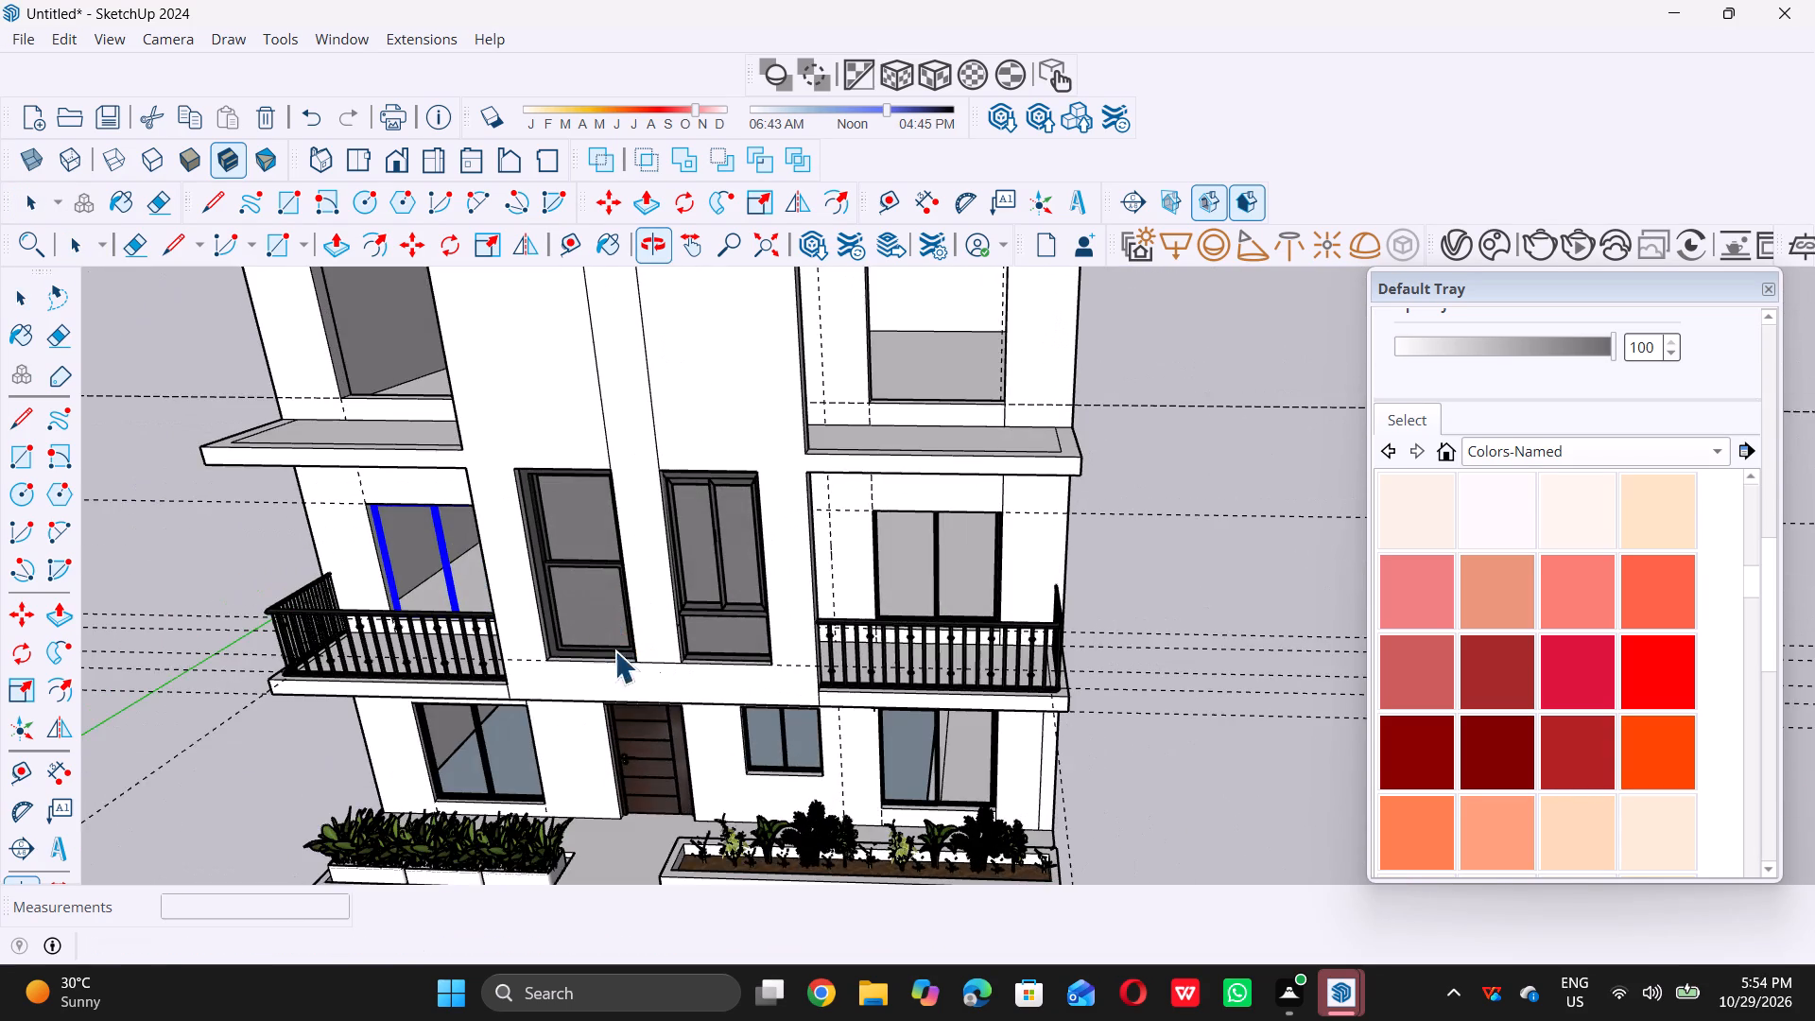
middle_click_drag(974, 579, 1025, 633)
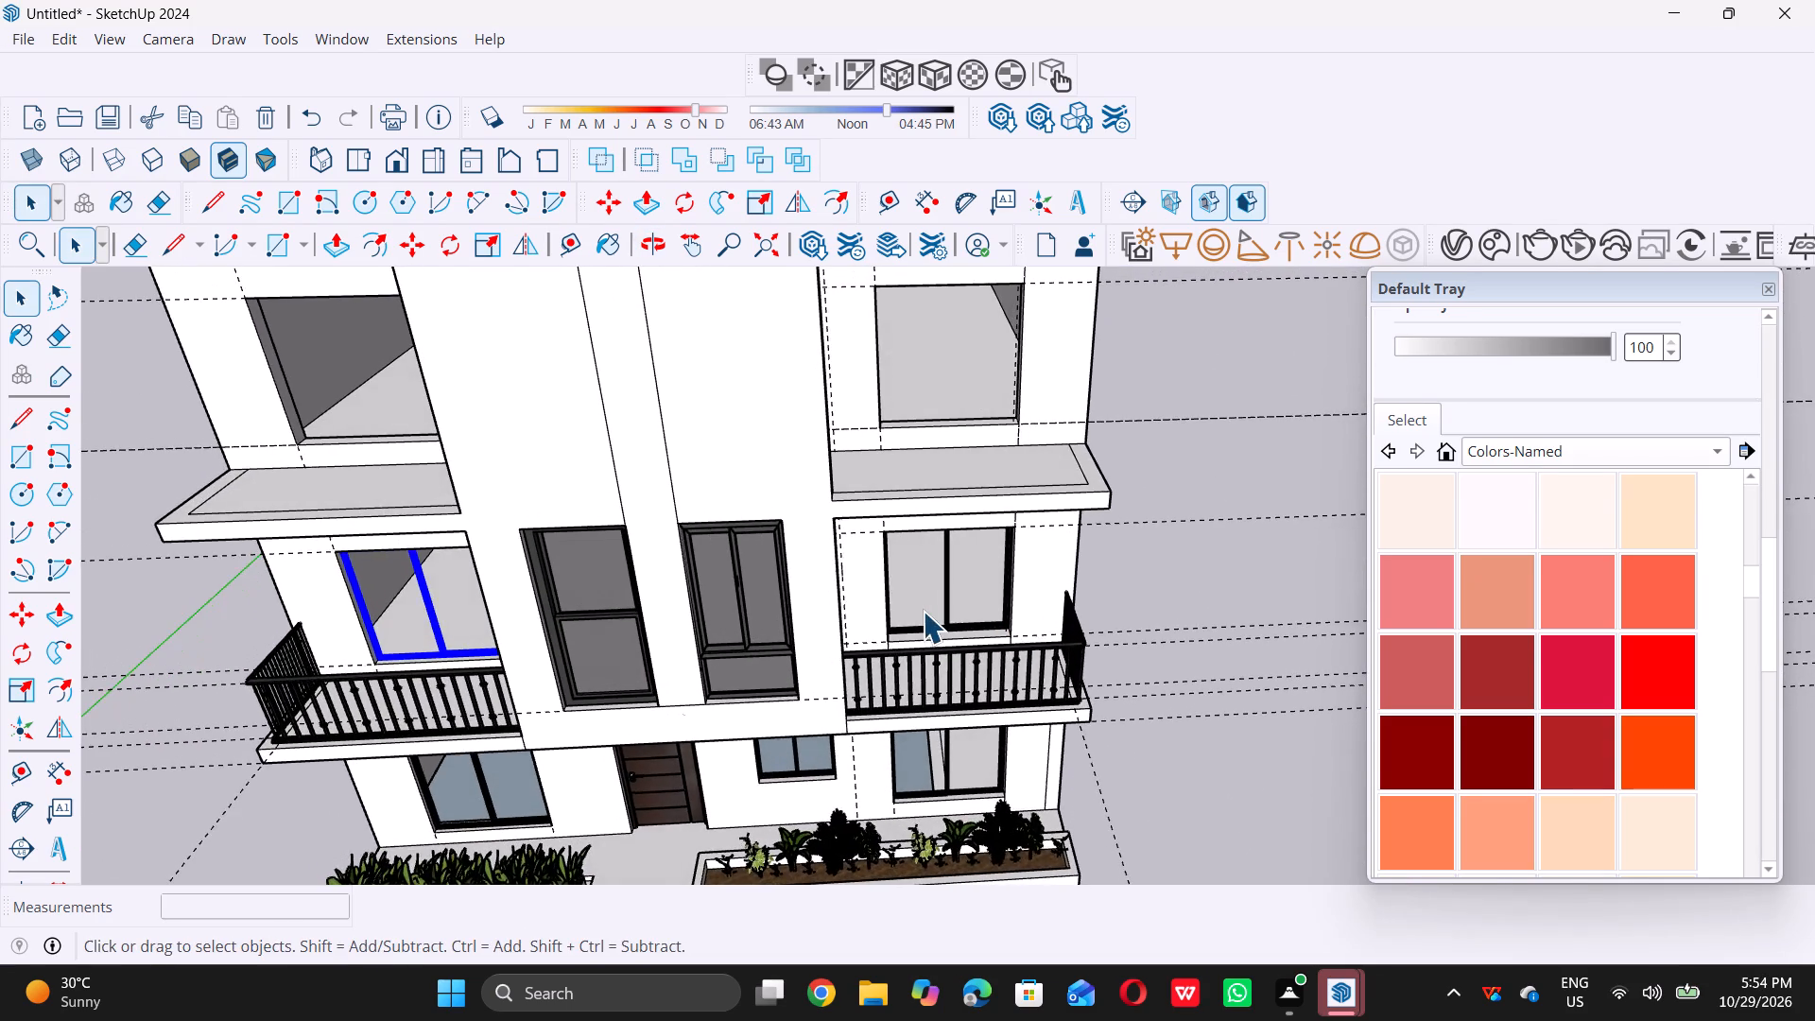
scroll(919, 608, "up", 6)
scroll(843, 630, "up", 10, "ctrl")
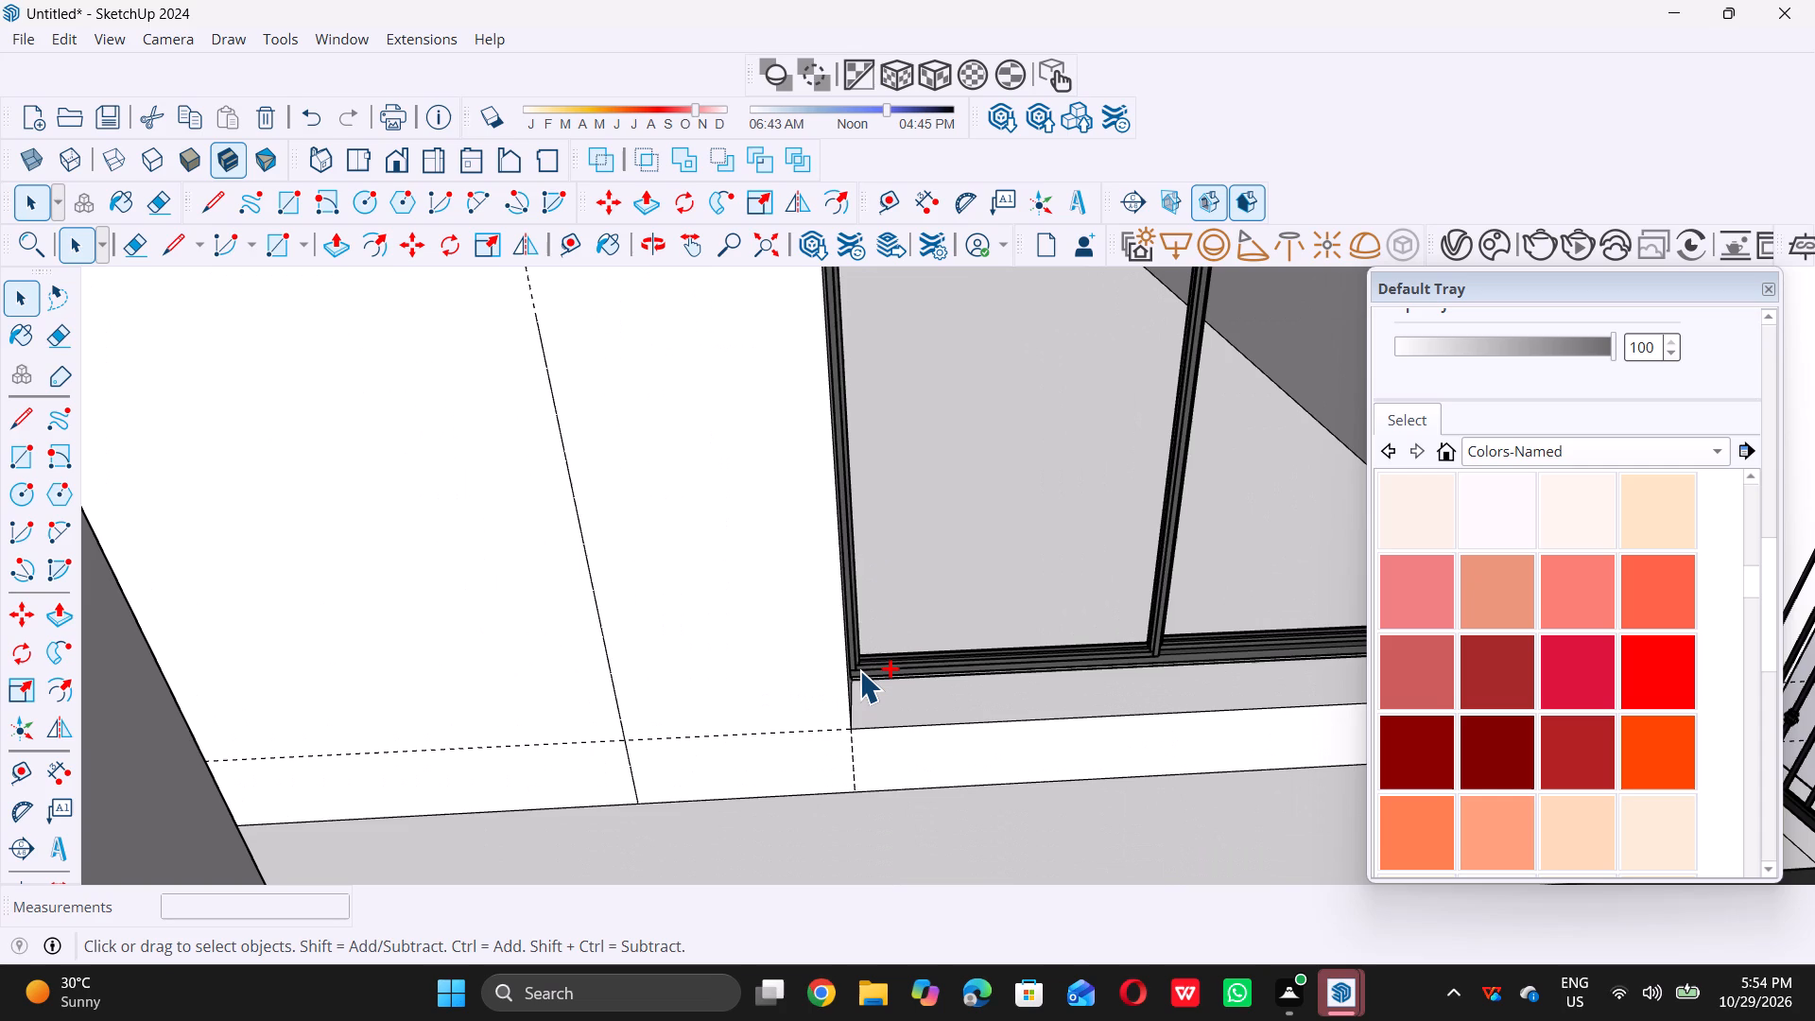
left_click(859, 671, "ctrl")
scroll(859, 671, "down", 14, "ctrl")
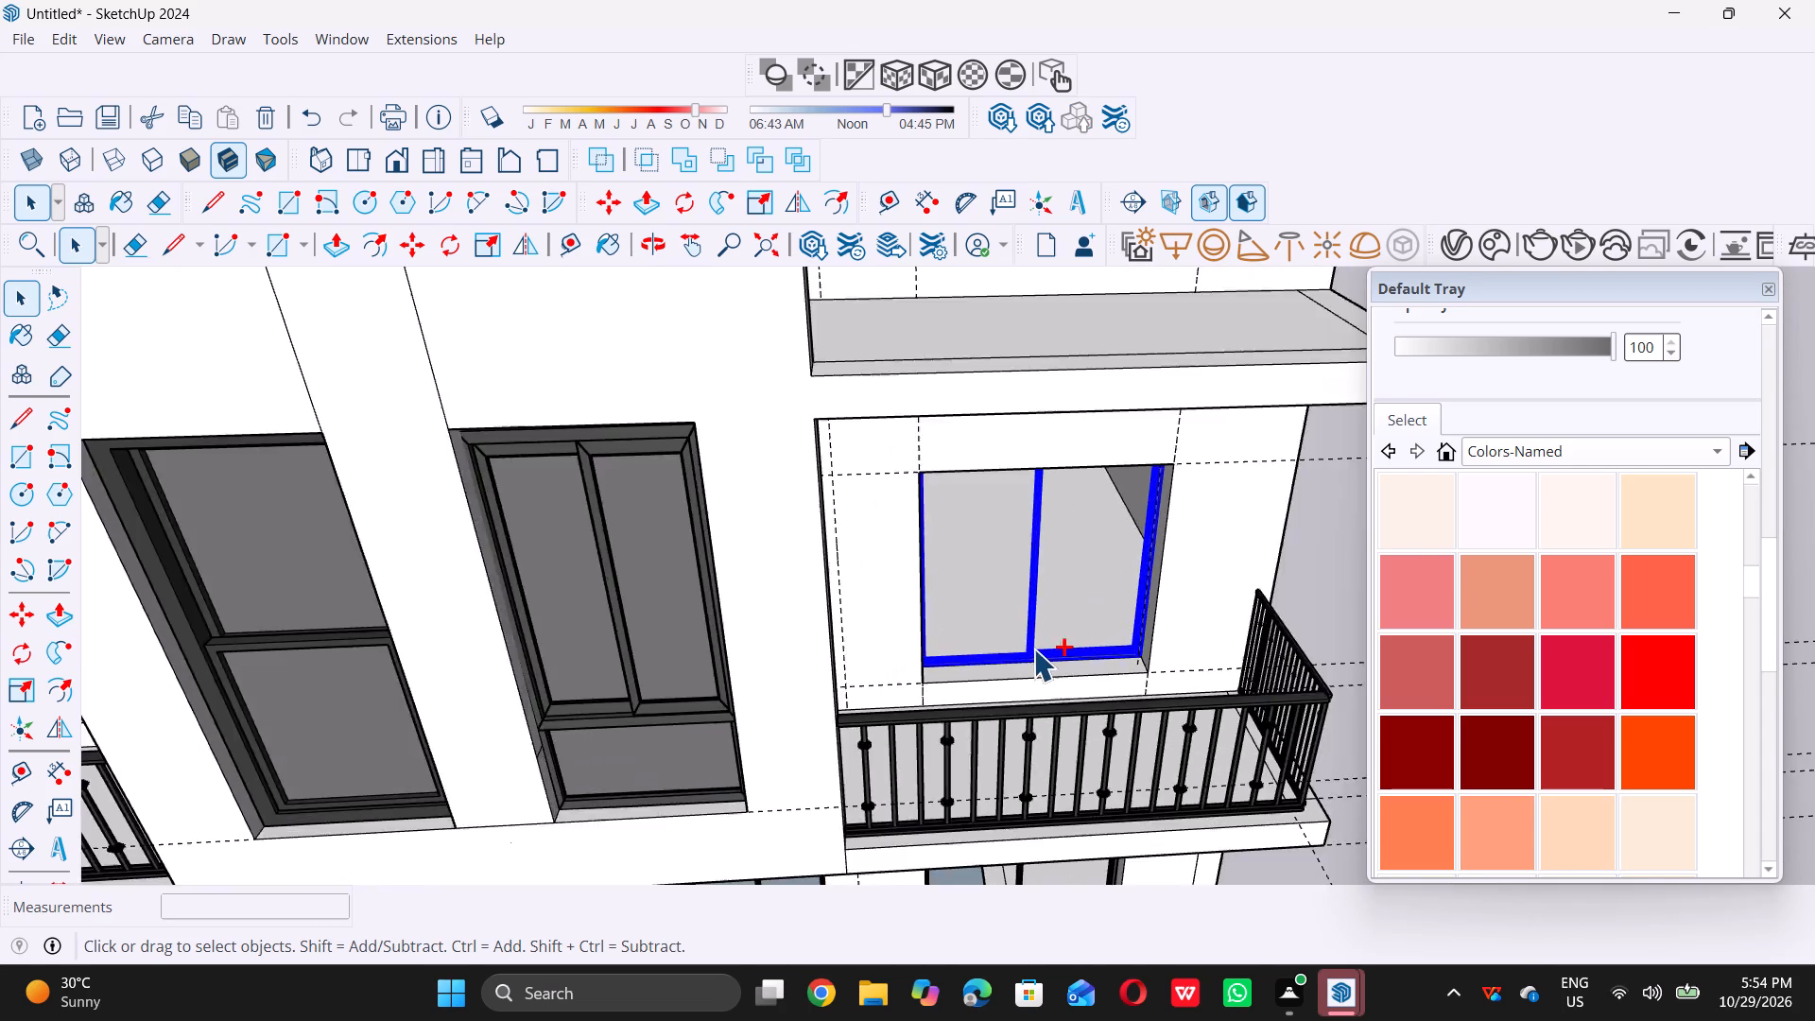
scroll(1033, 649, "down", 14, "ctrl")
scroll(745, 656, "up", 4, "ctrl")
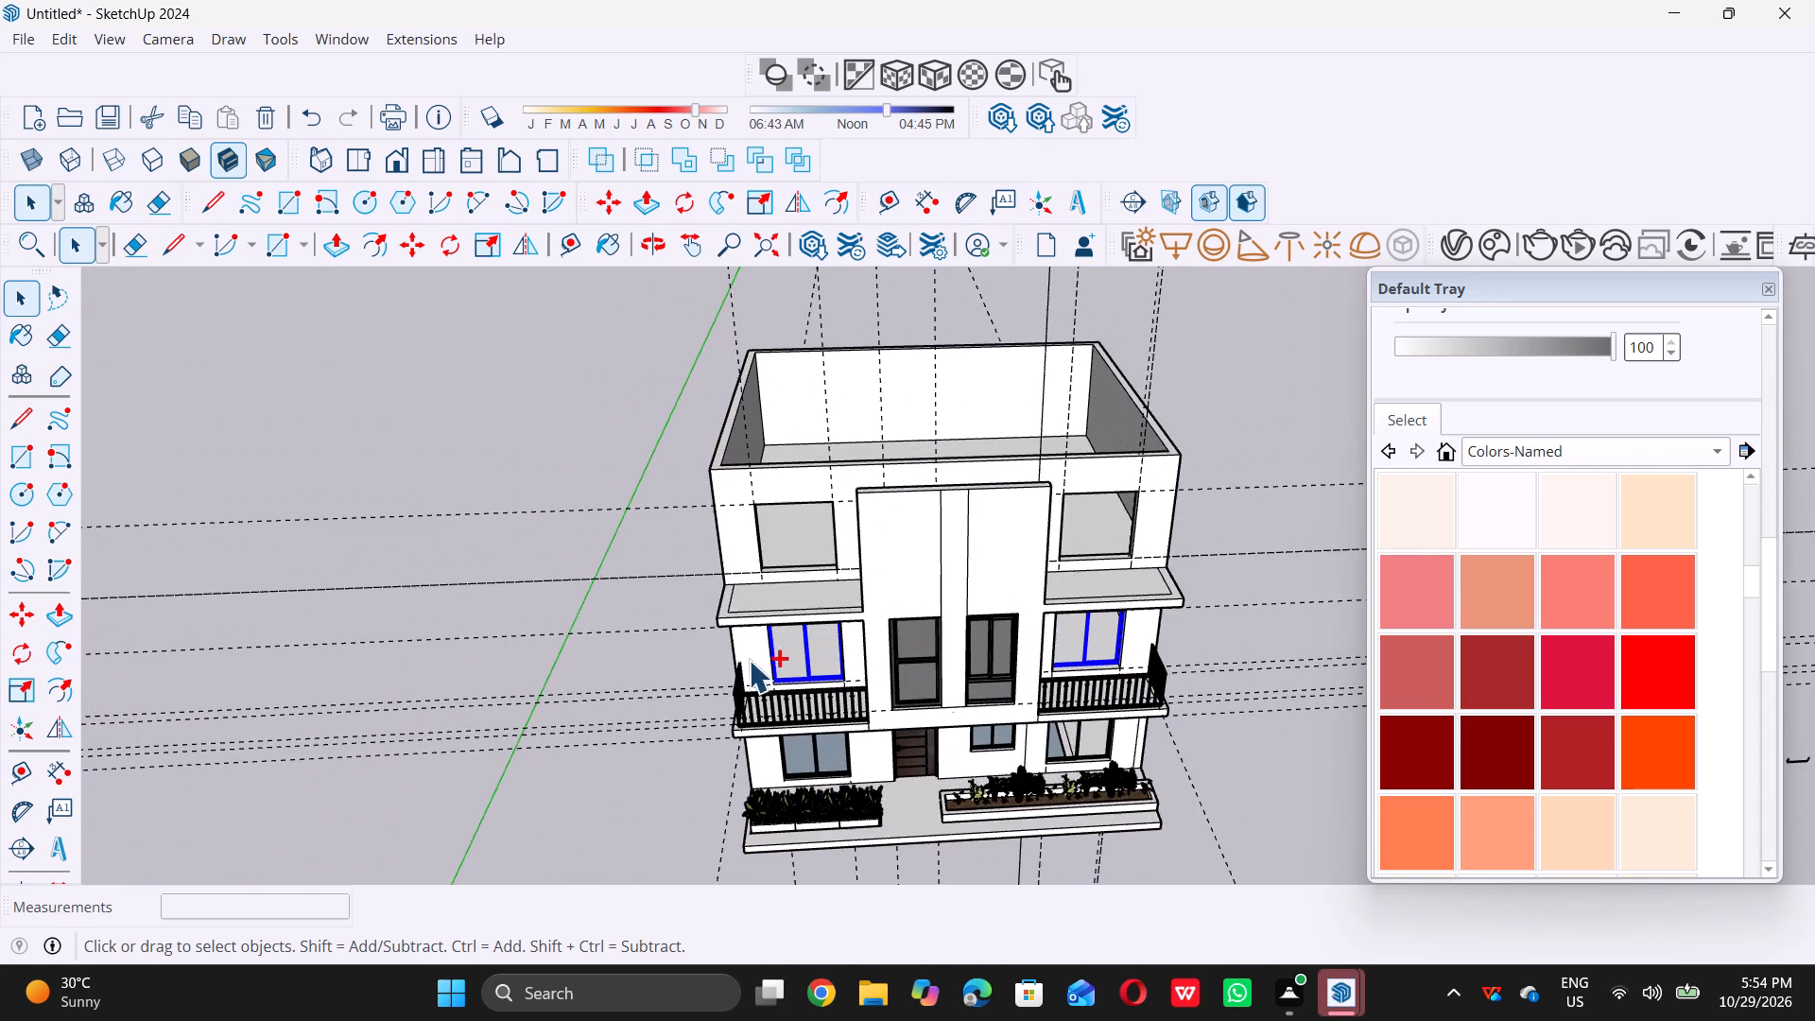
scroll(749, 660, "up", 20, "ctrl")
scroll(786, 720, "up", 5, "ctrl")
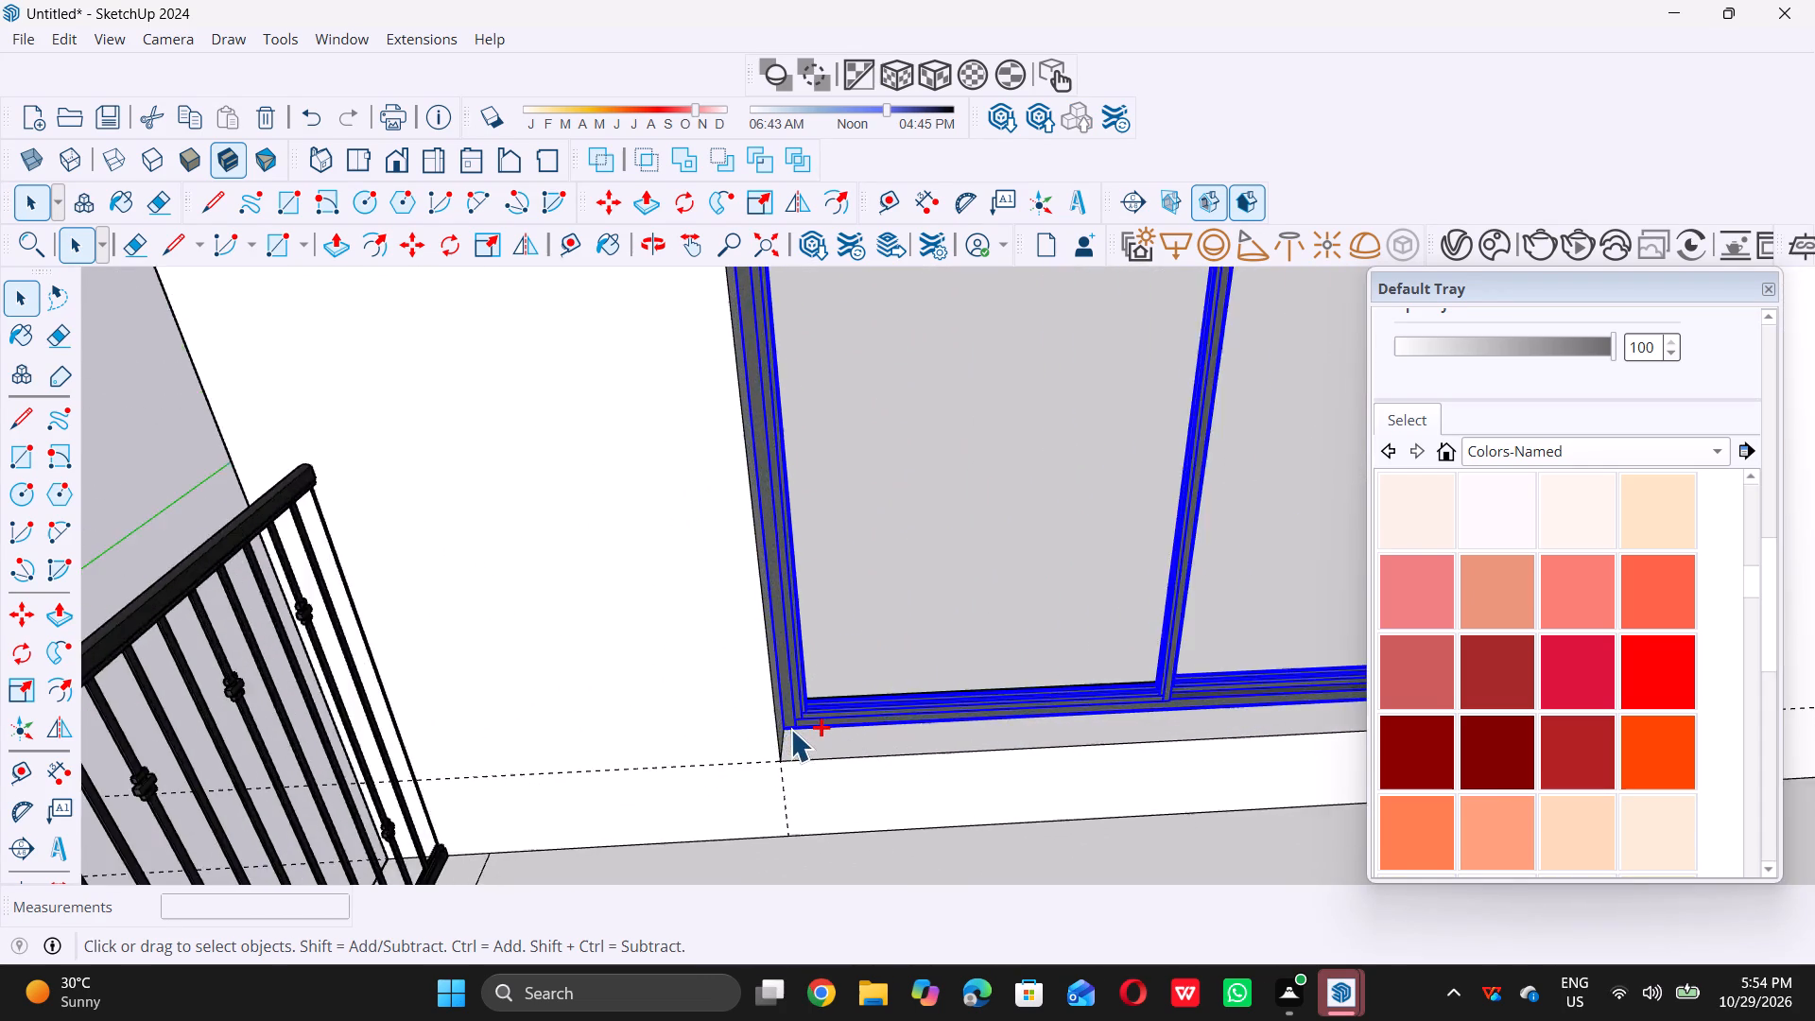
scroll(790, 729, "up", 10, "ctrl")
key("m")
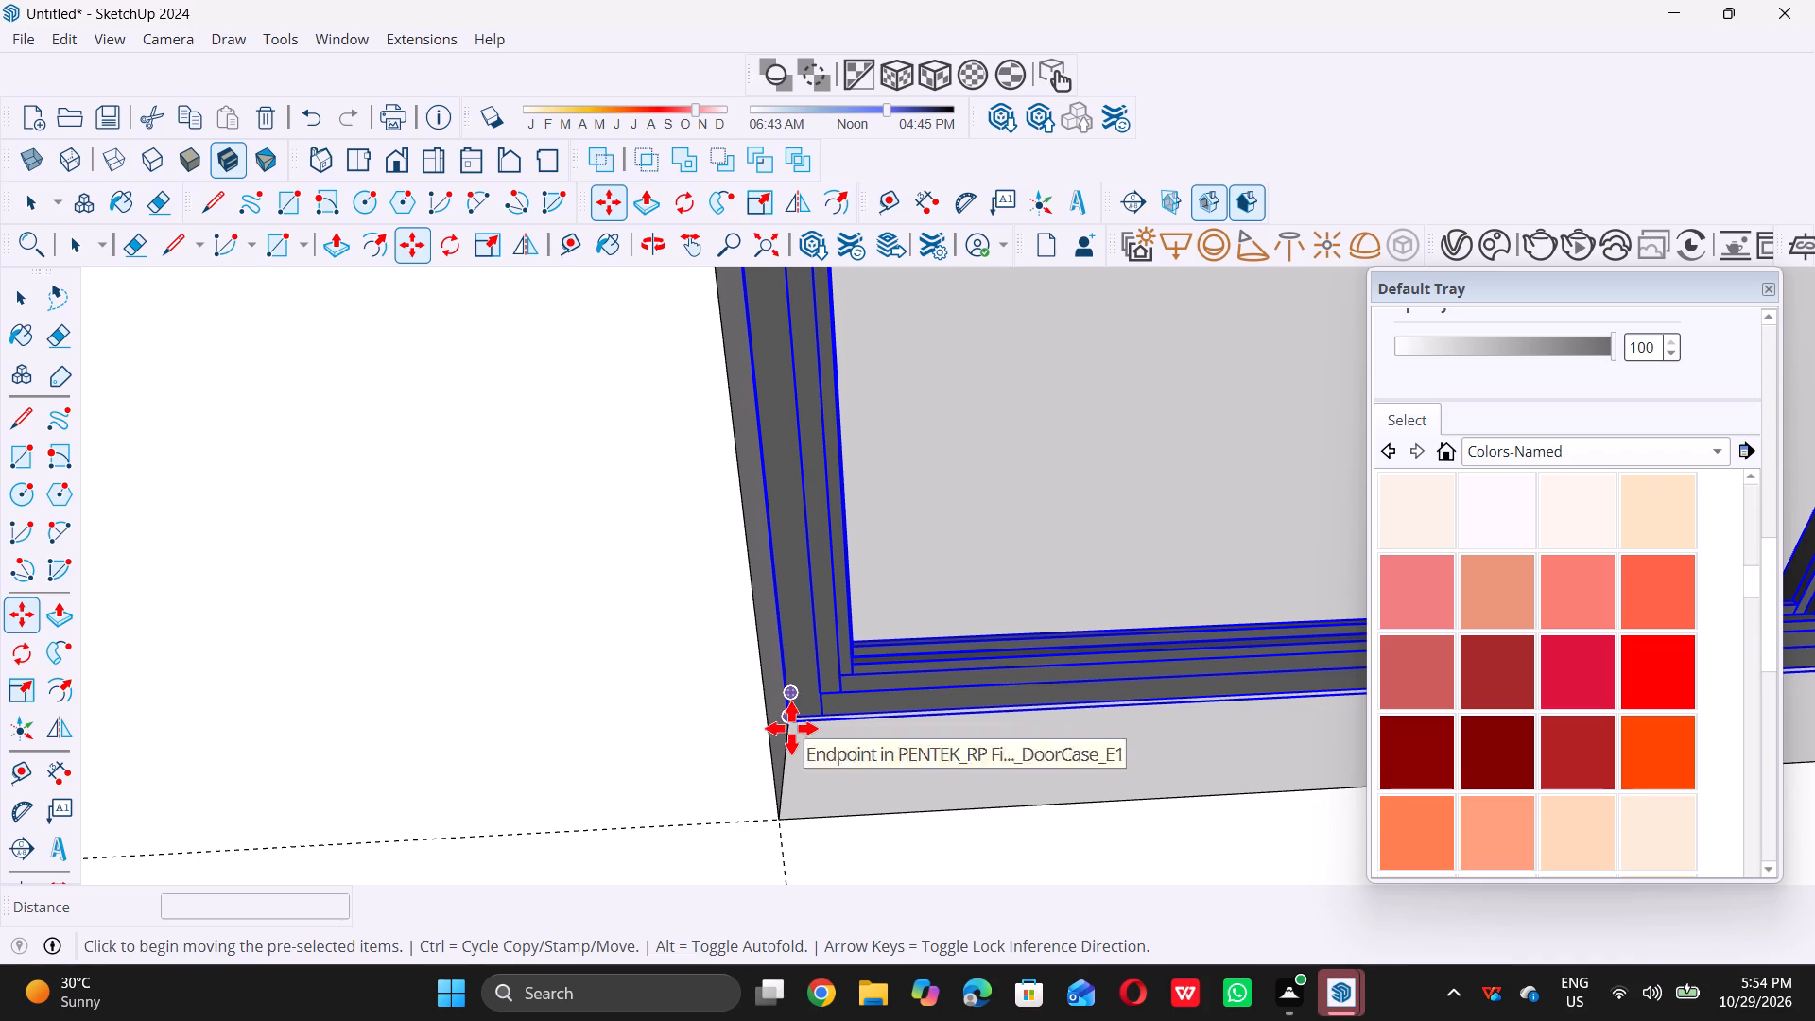
triple_click(792, 735)
scroll(792, 735, "down", 2)
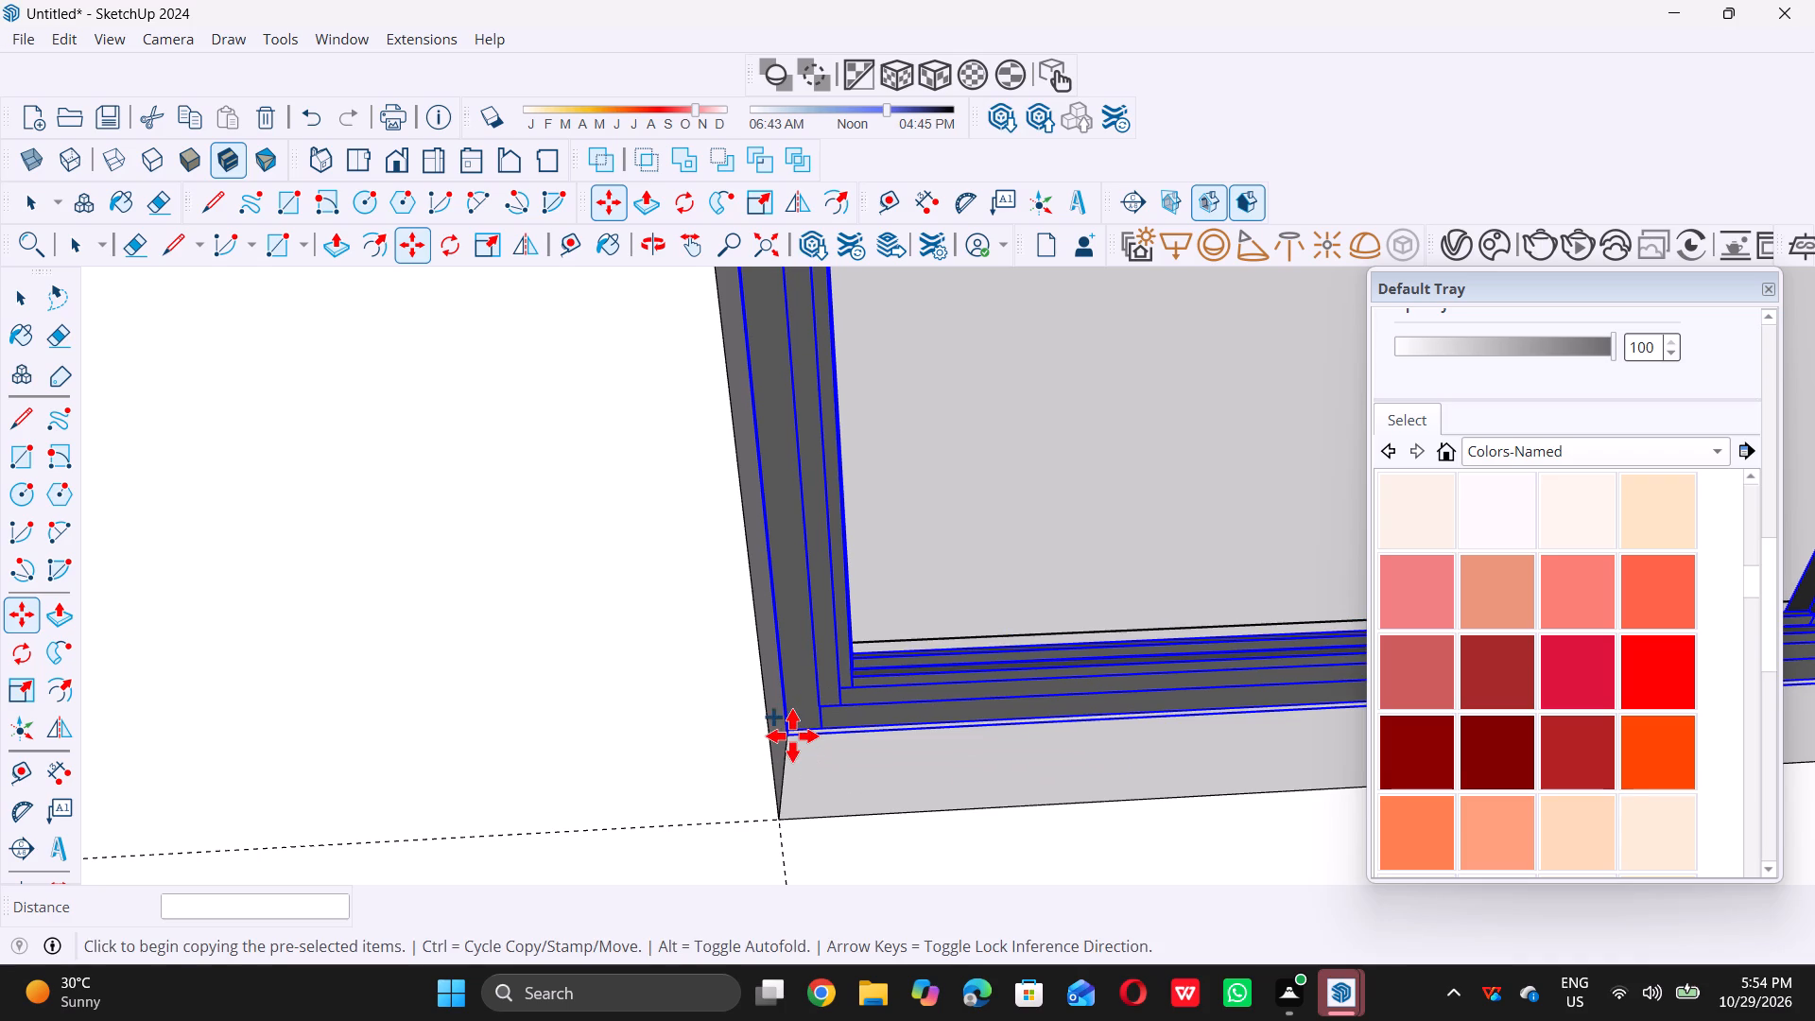
scroll(792, 735, "down", 13)
scroll(783, 758, "up", 1)
scroll(783, 758, "down", 13)
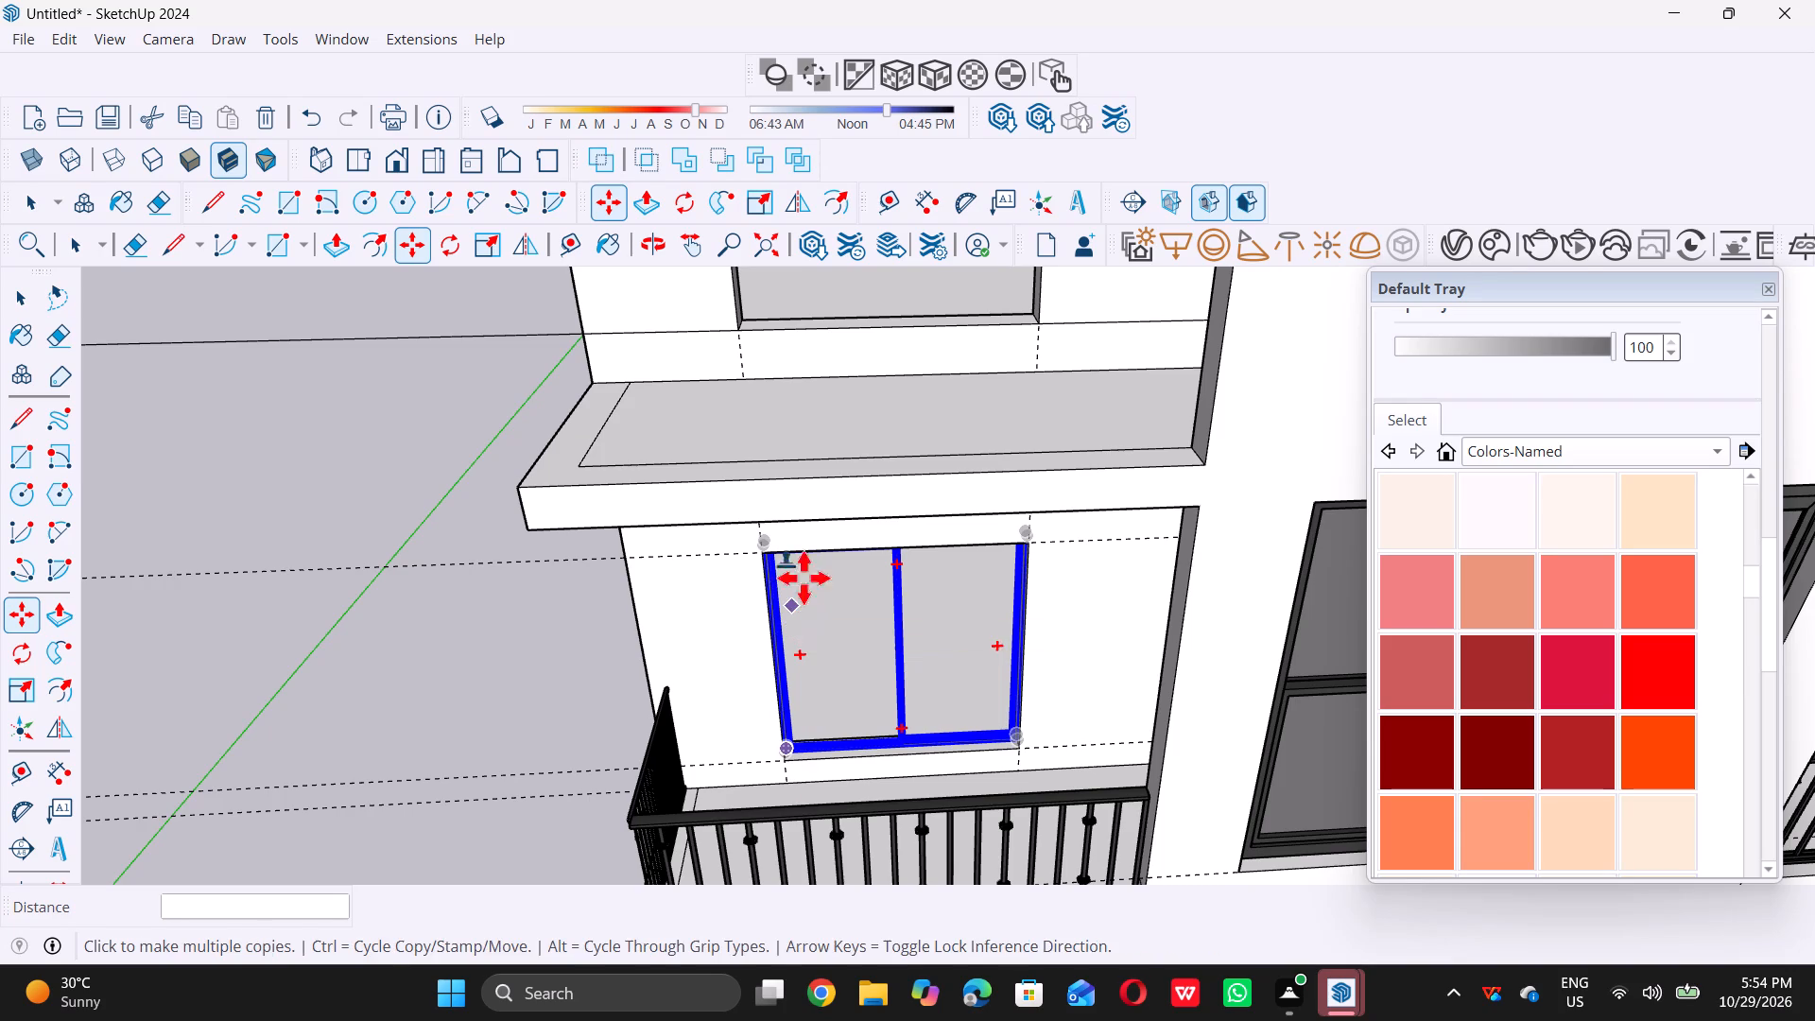
scroll(787, 744, "up", 14)
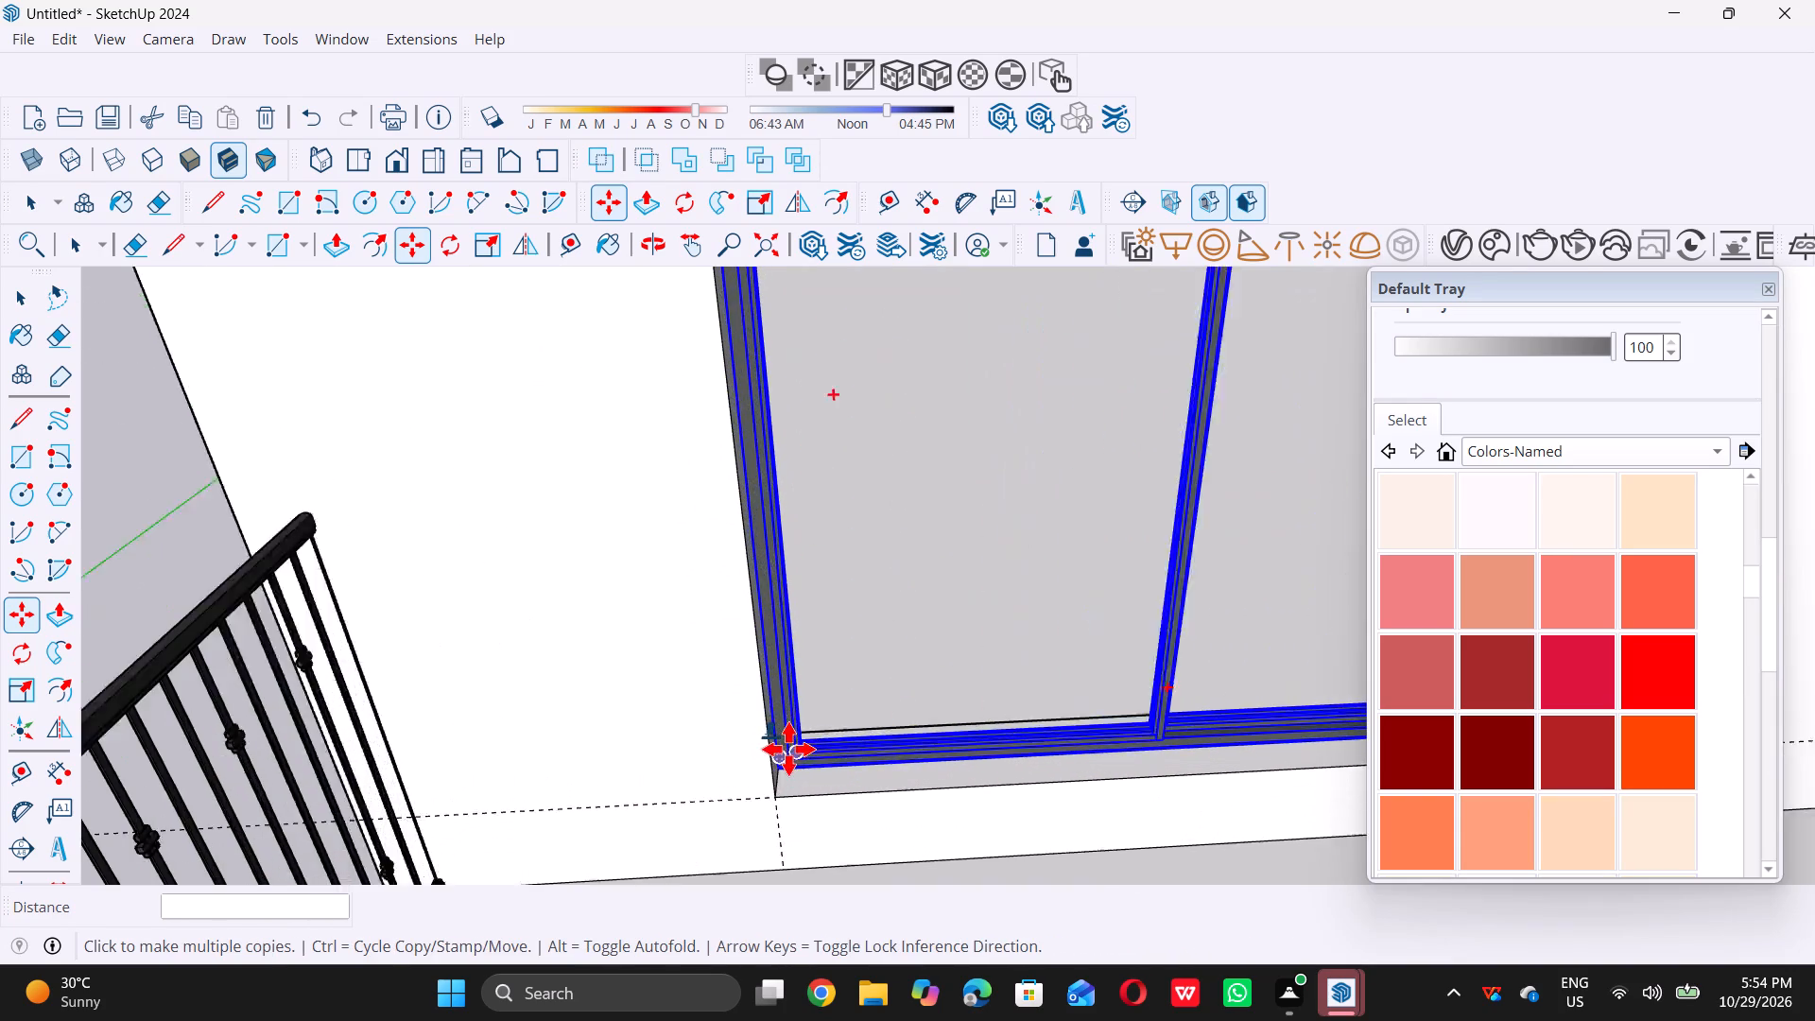
scroll(775, 778, "up", 8)
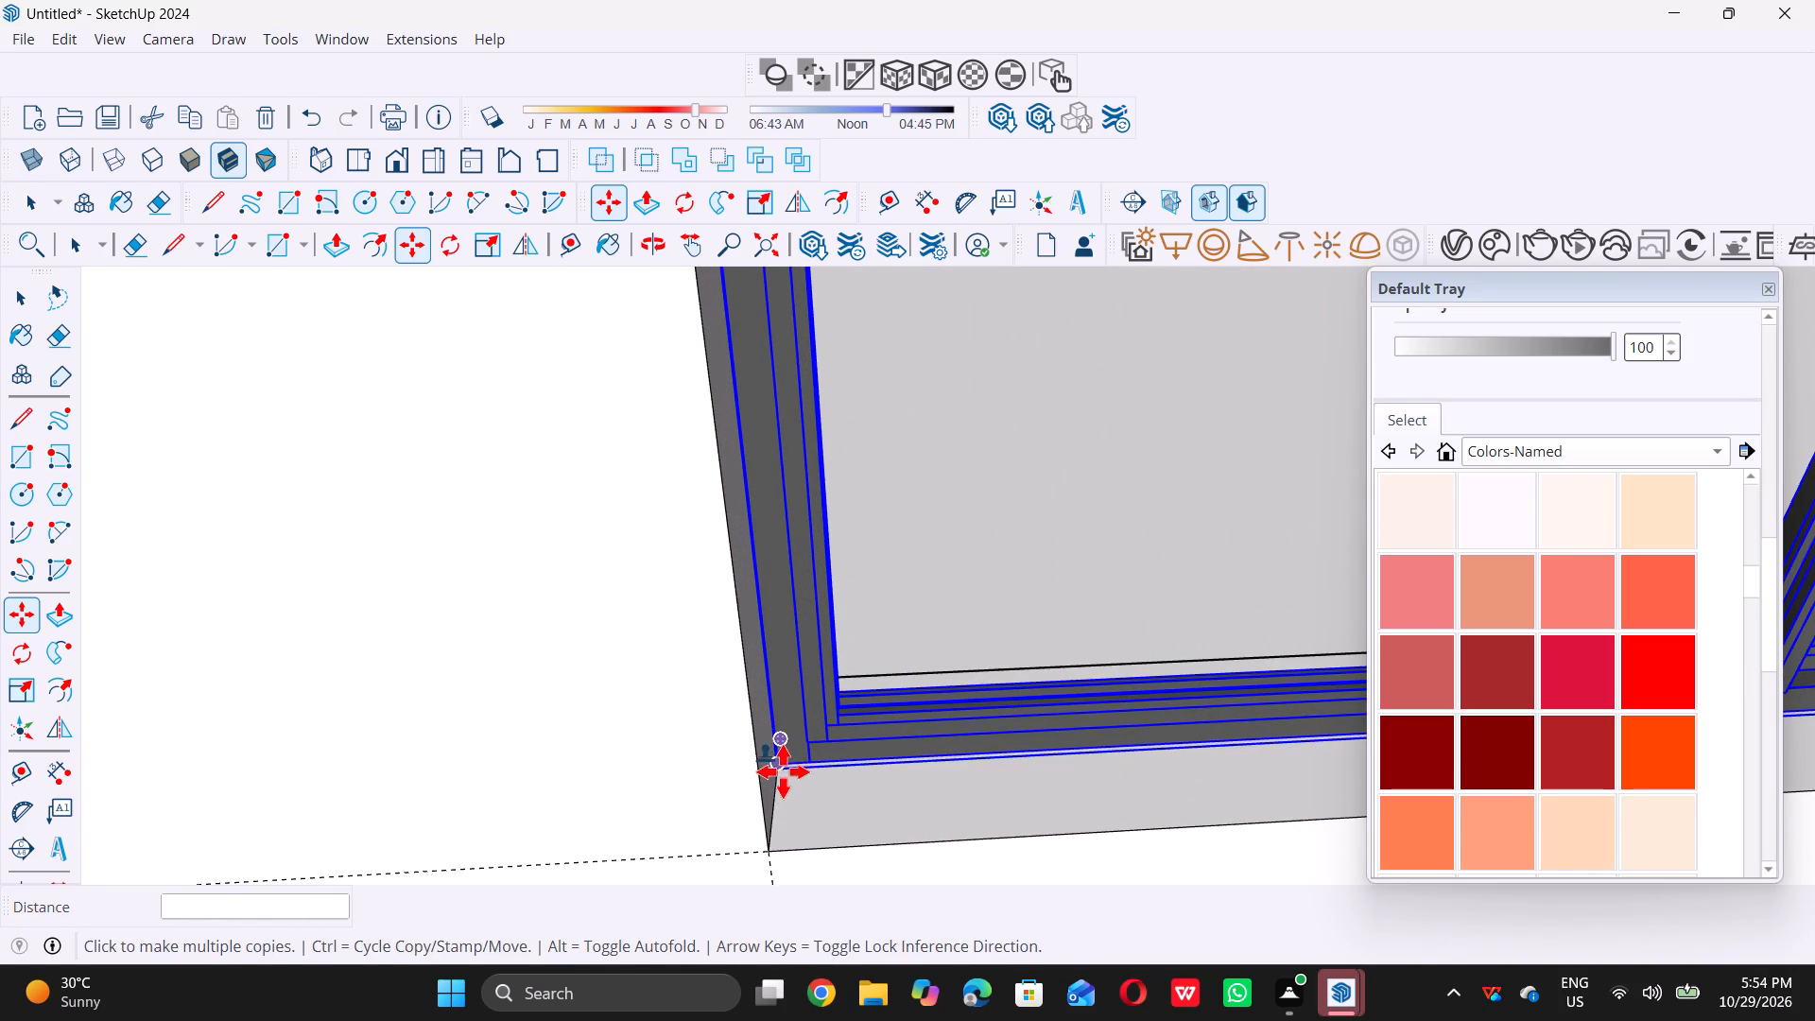
scroll(786, 750, "up", 5)
scroll(771, 753, "down", 3)
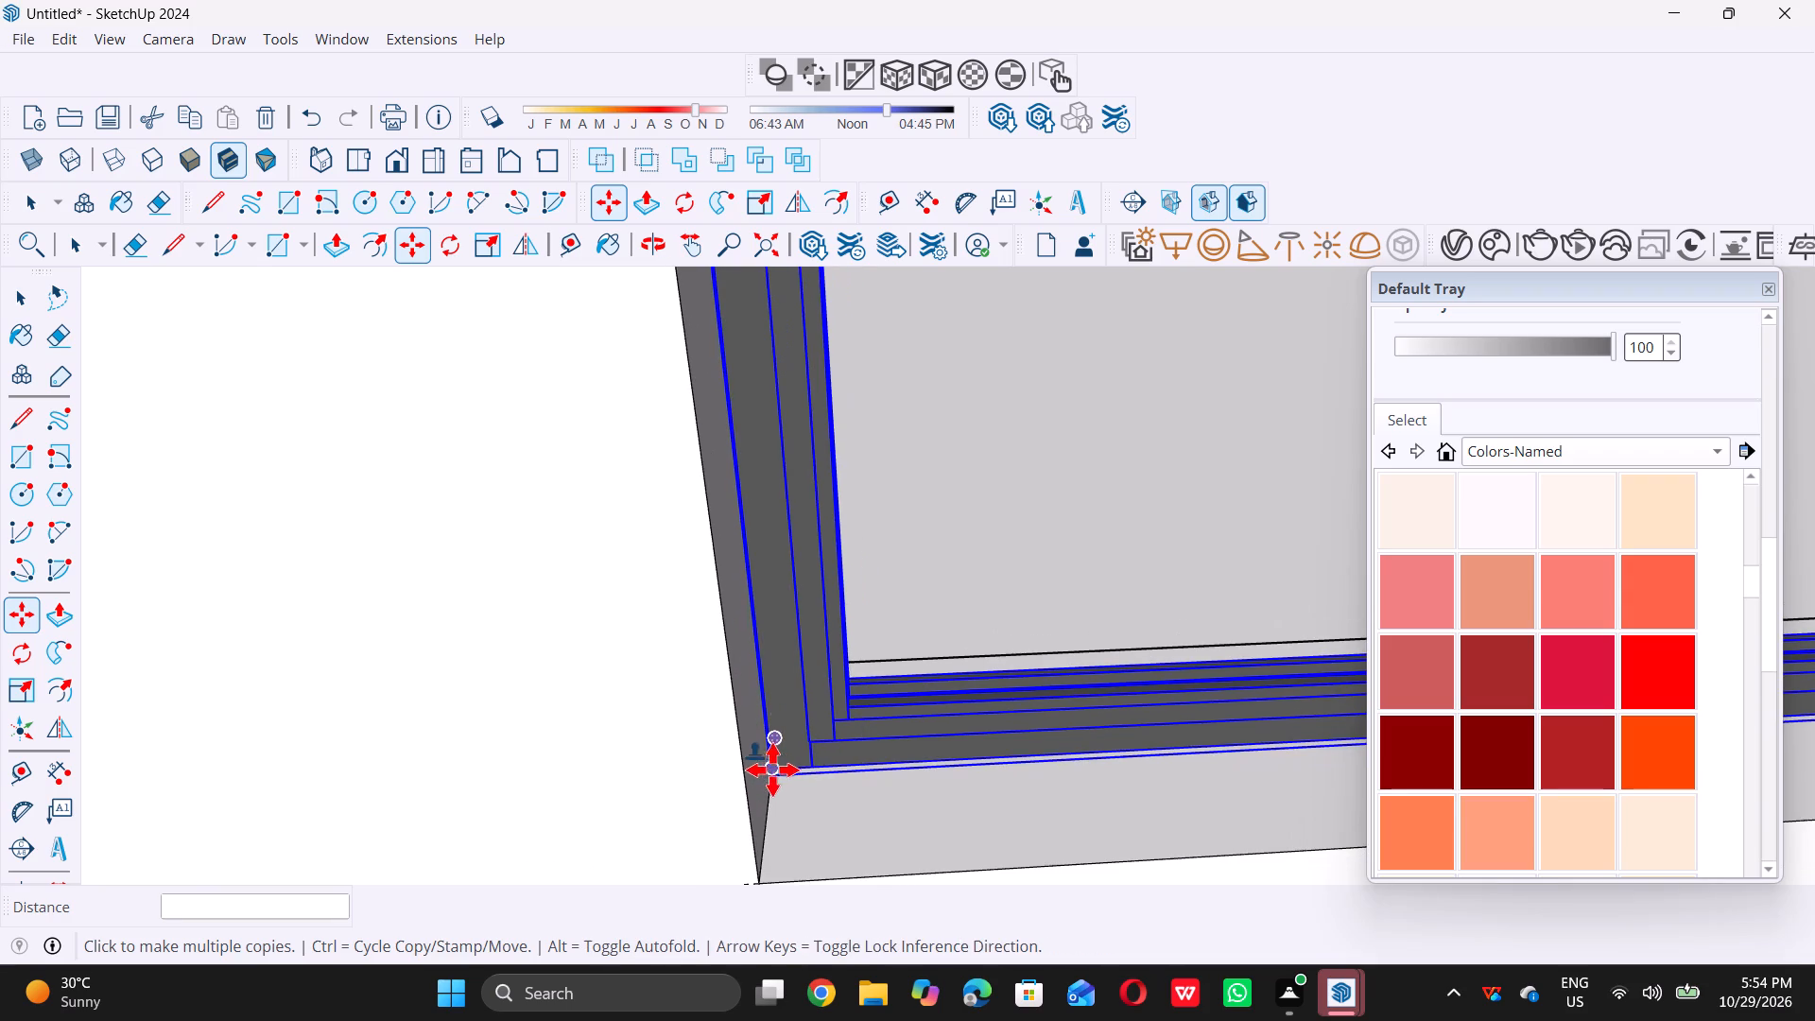
double_click(773, 778)
scroll(773, 778, "down", 5)
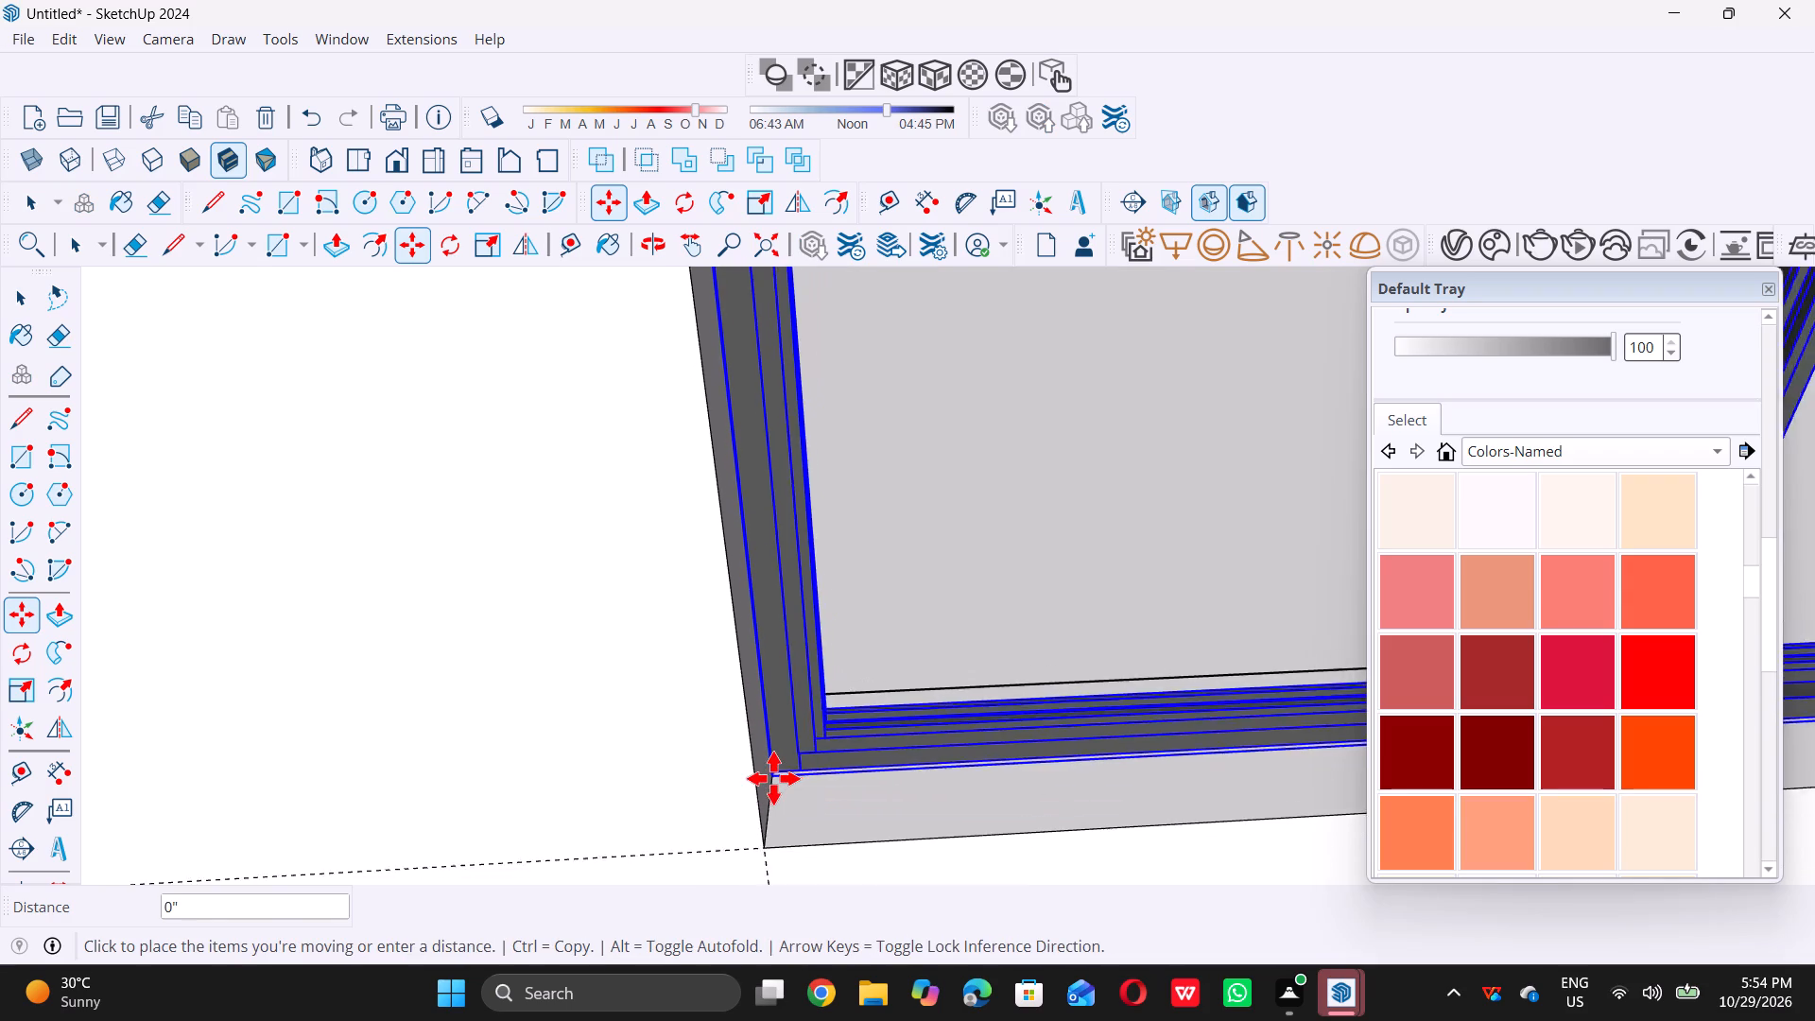
scroll(773, 778, "down", 20)
scroll(773, 778, "down", 4)
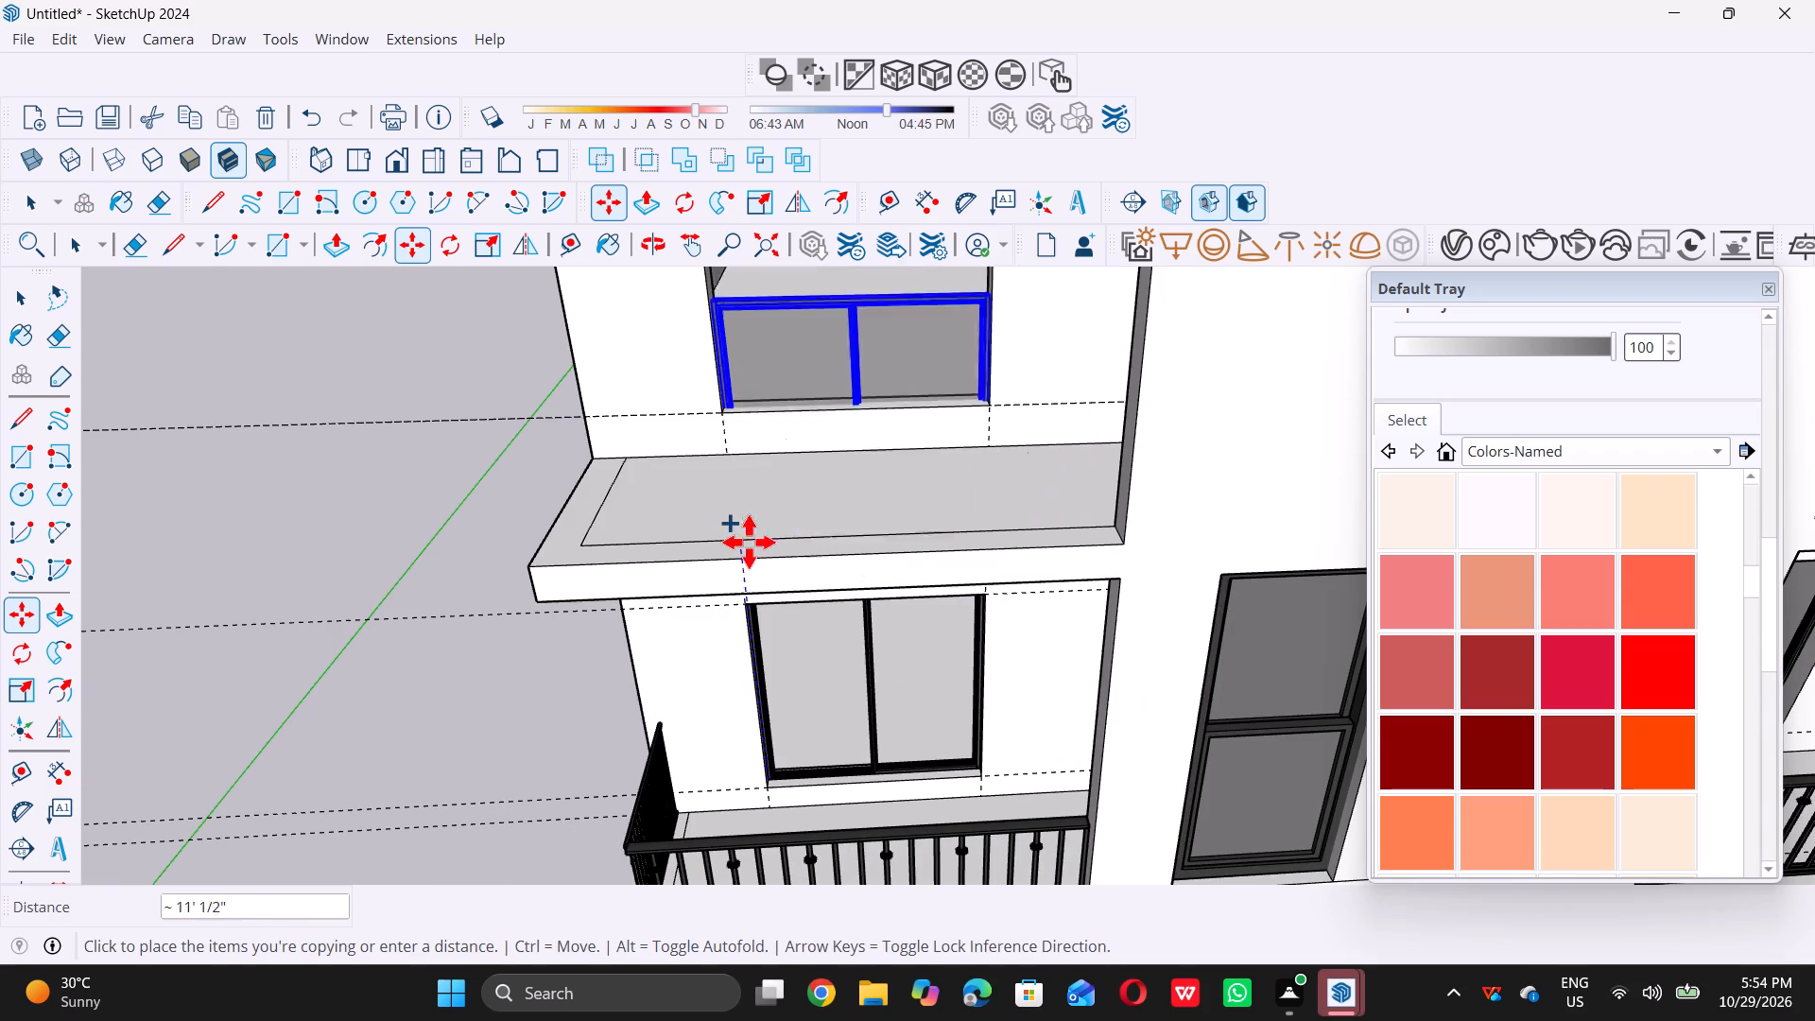
scroll(749, 542, "down", 4)
scroll(763, 406, "up", 9)
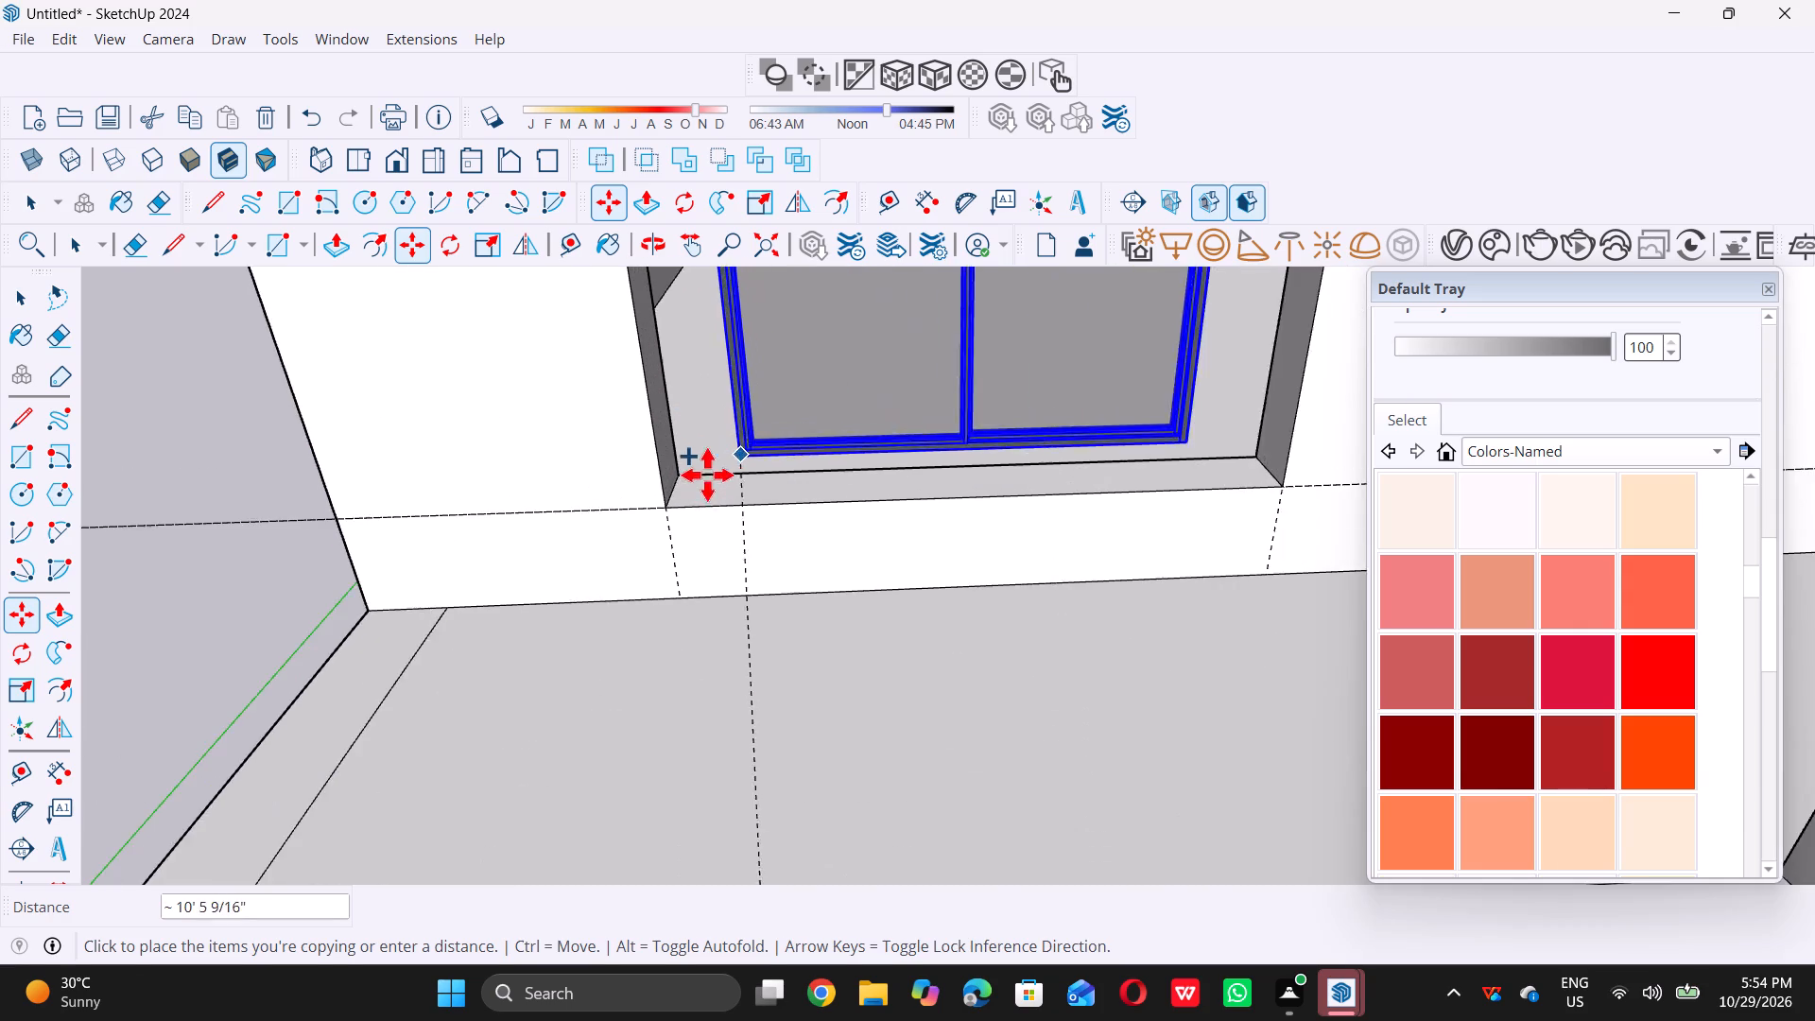
scroll(675, 493, "up", 15)
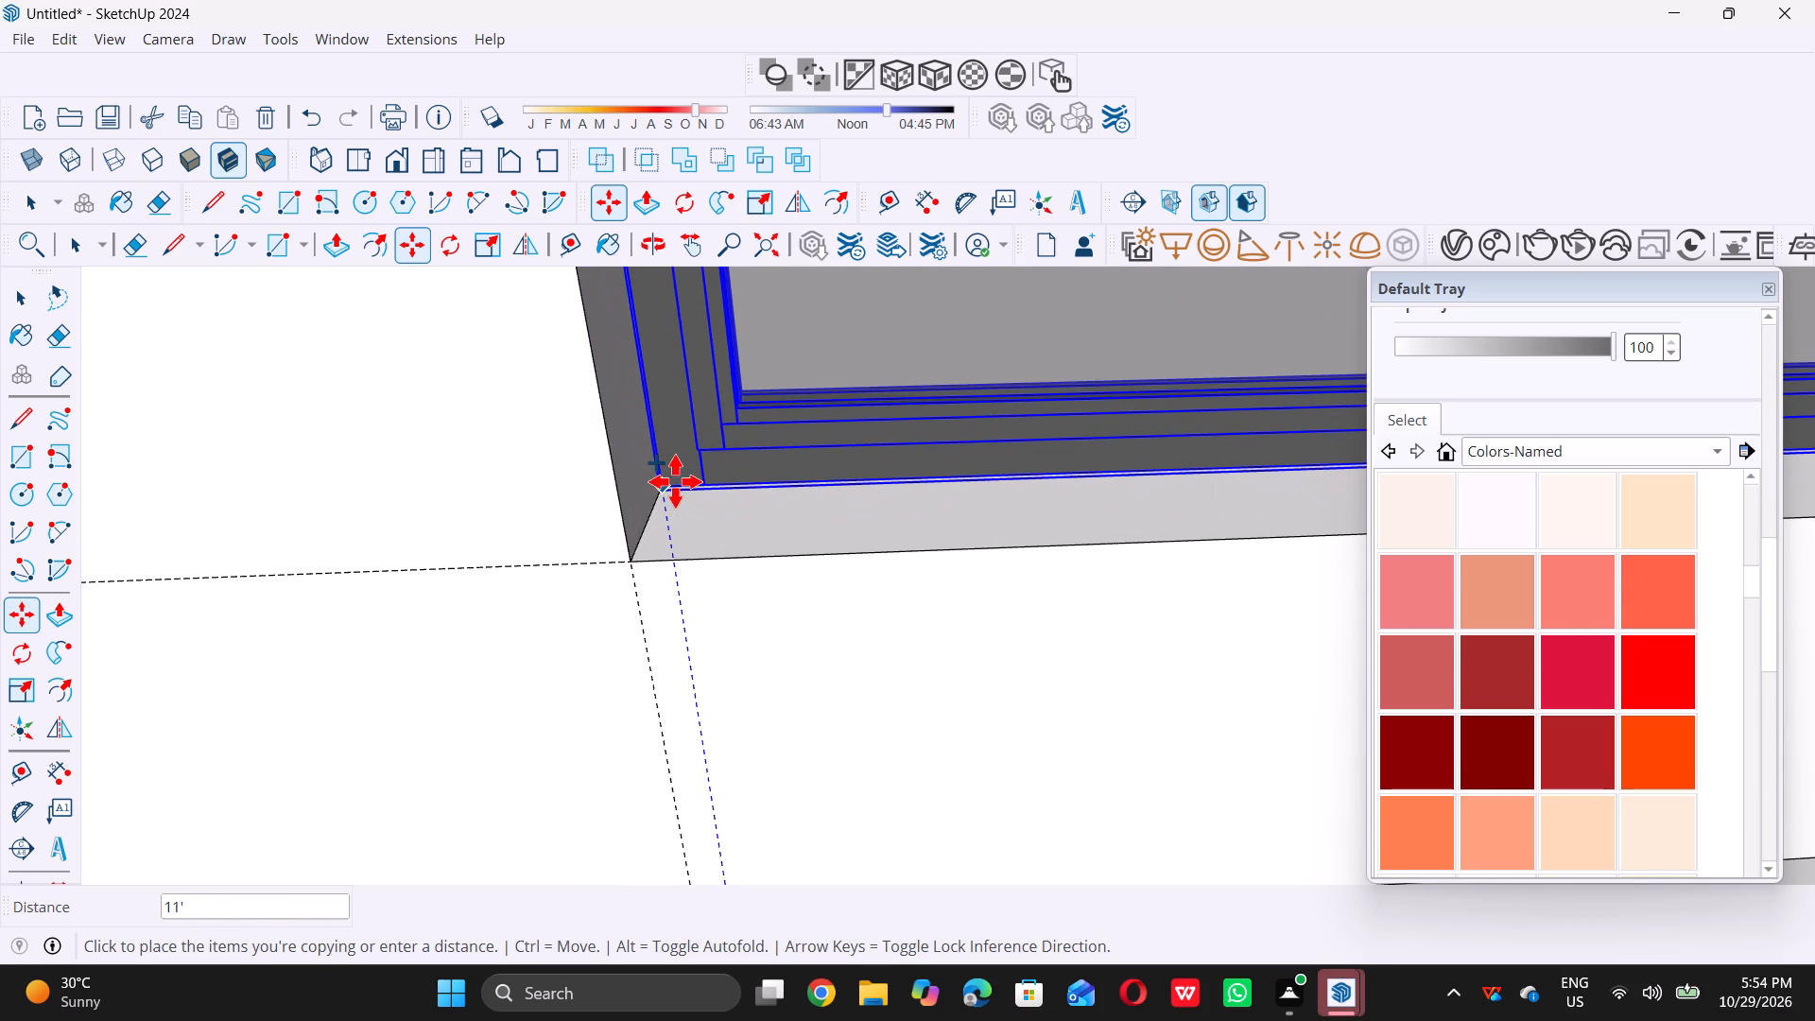
scroll(662, 482, "up", 8)
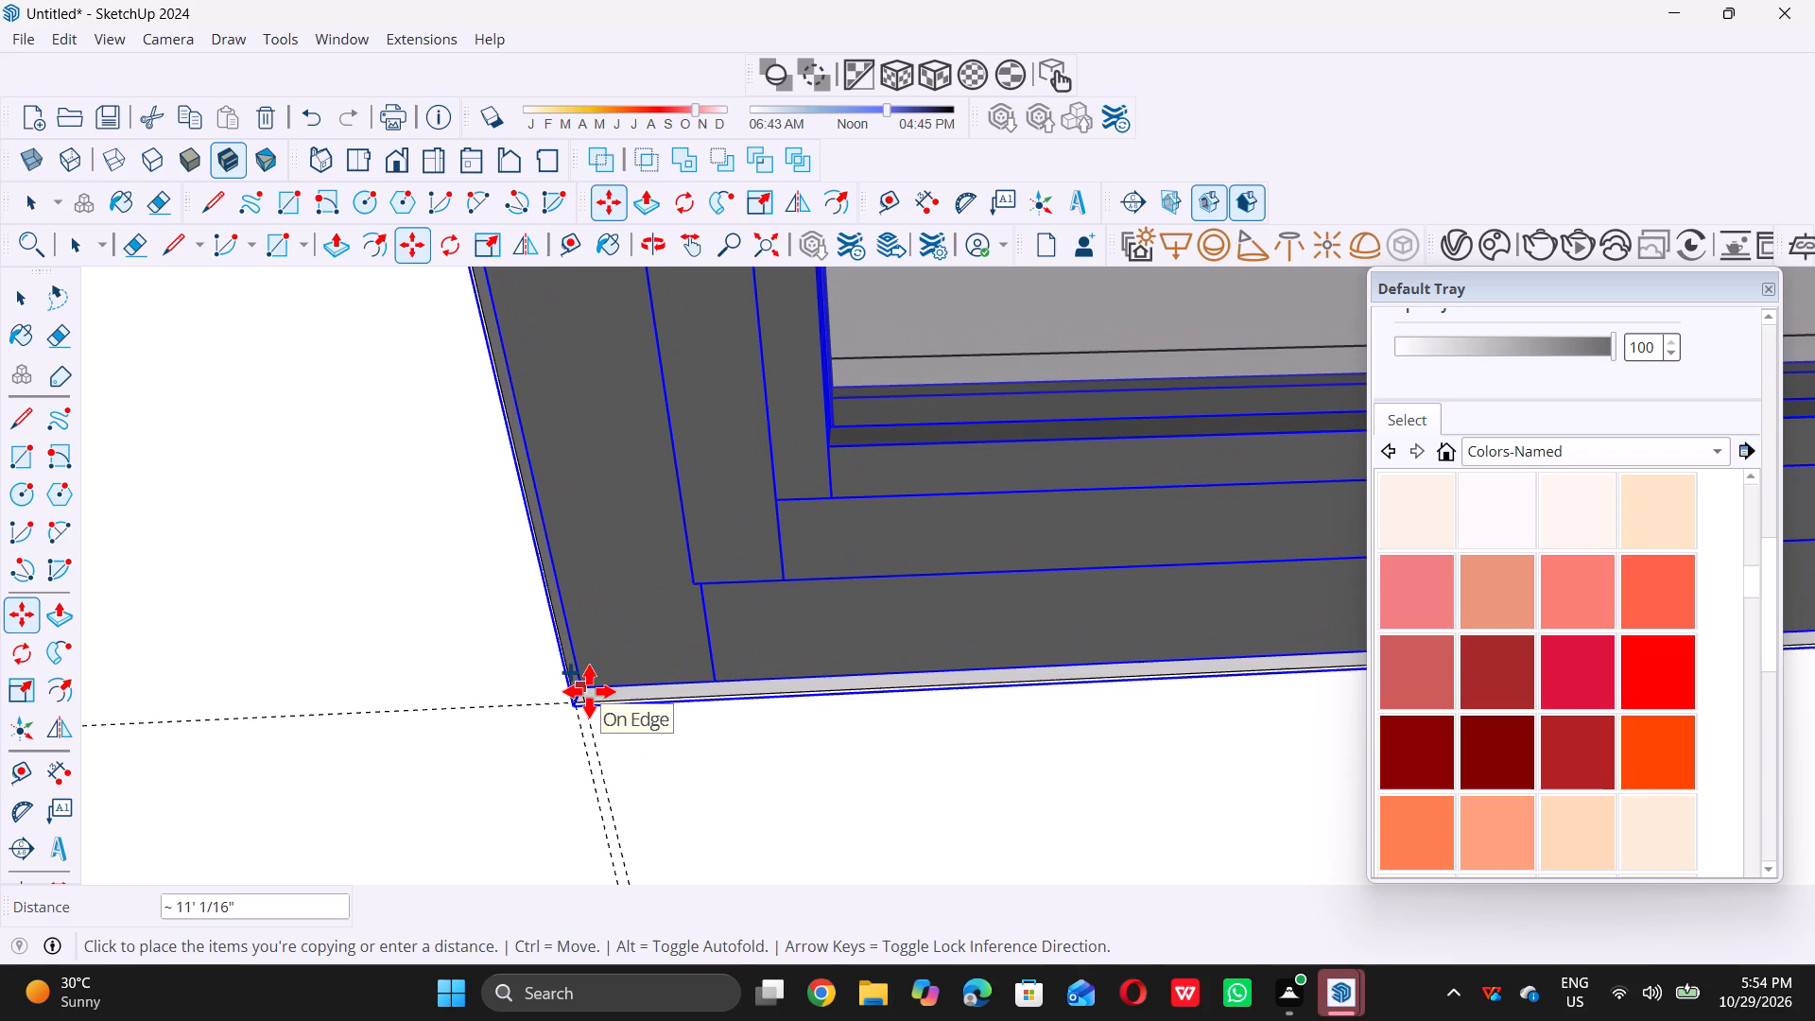
double_click(589, 691)
Move the two copied windows inward from the wall's outer face so they sit recessed within the depth of the upper-storey openings.
key("space")
scroll(711, 764, "down", 8)
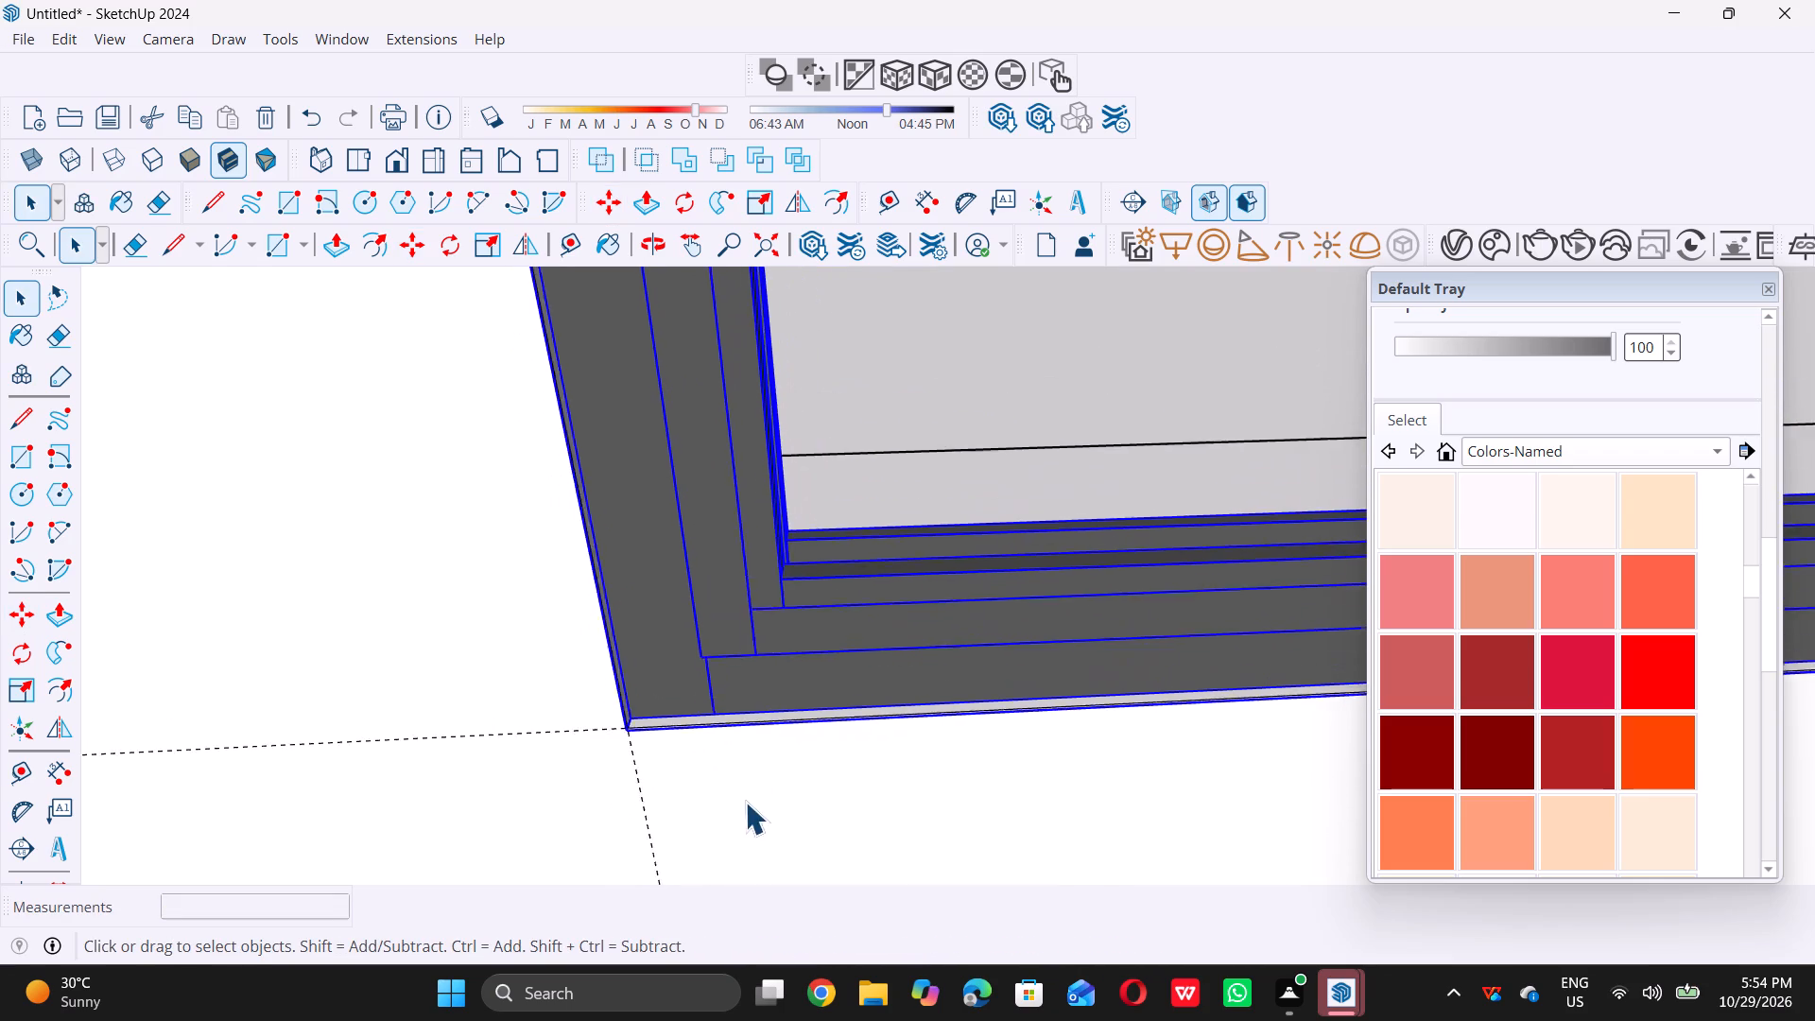
scroll(745, 802, "down", 13)
middle_click_drag(698, 821, 681, 759)
scroll(691, 739, "up", 11)
key("m")
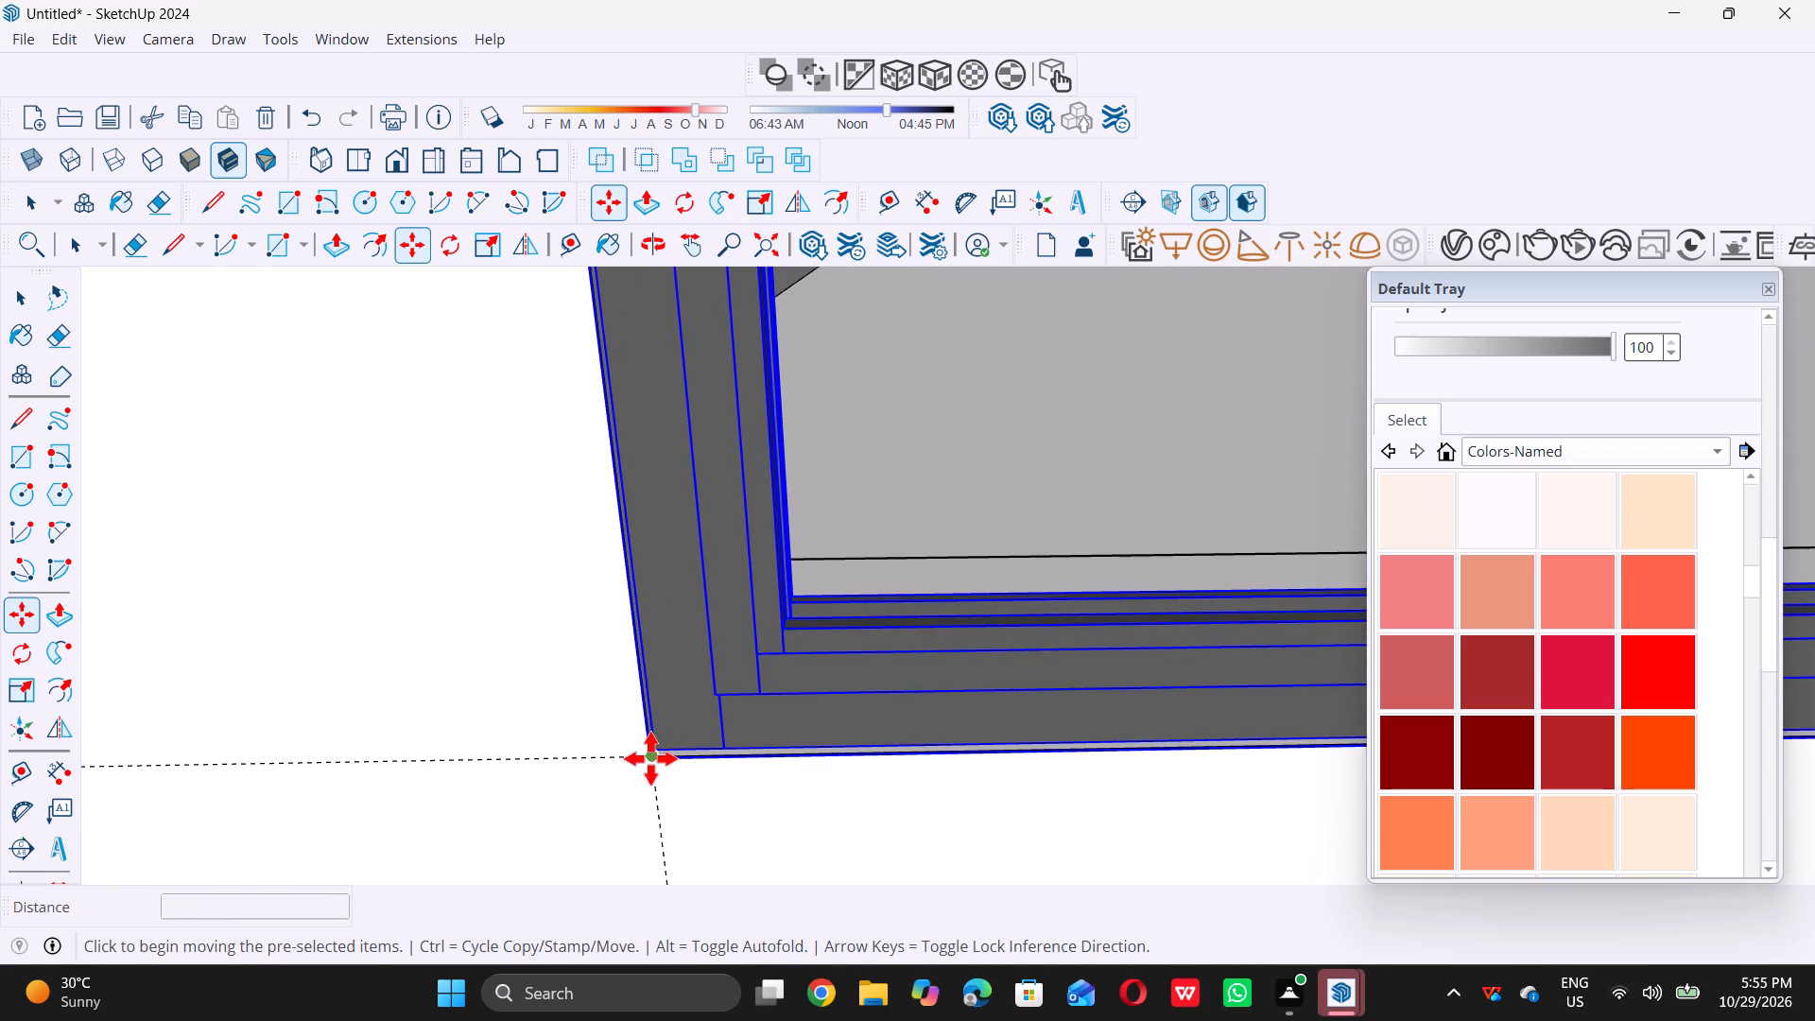
double_click(650, 758)
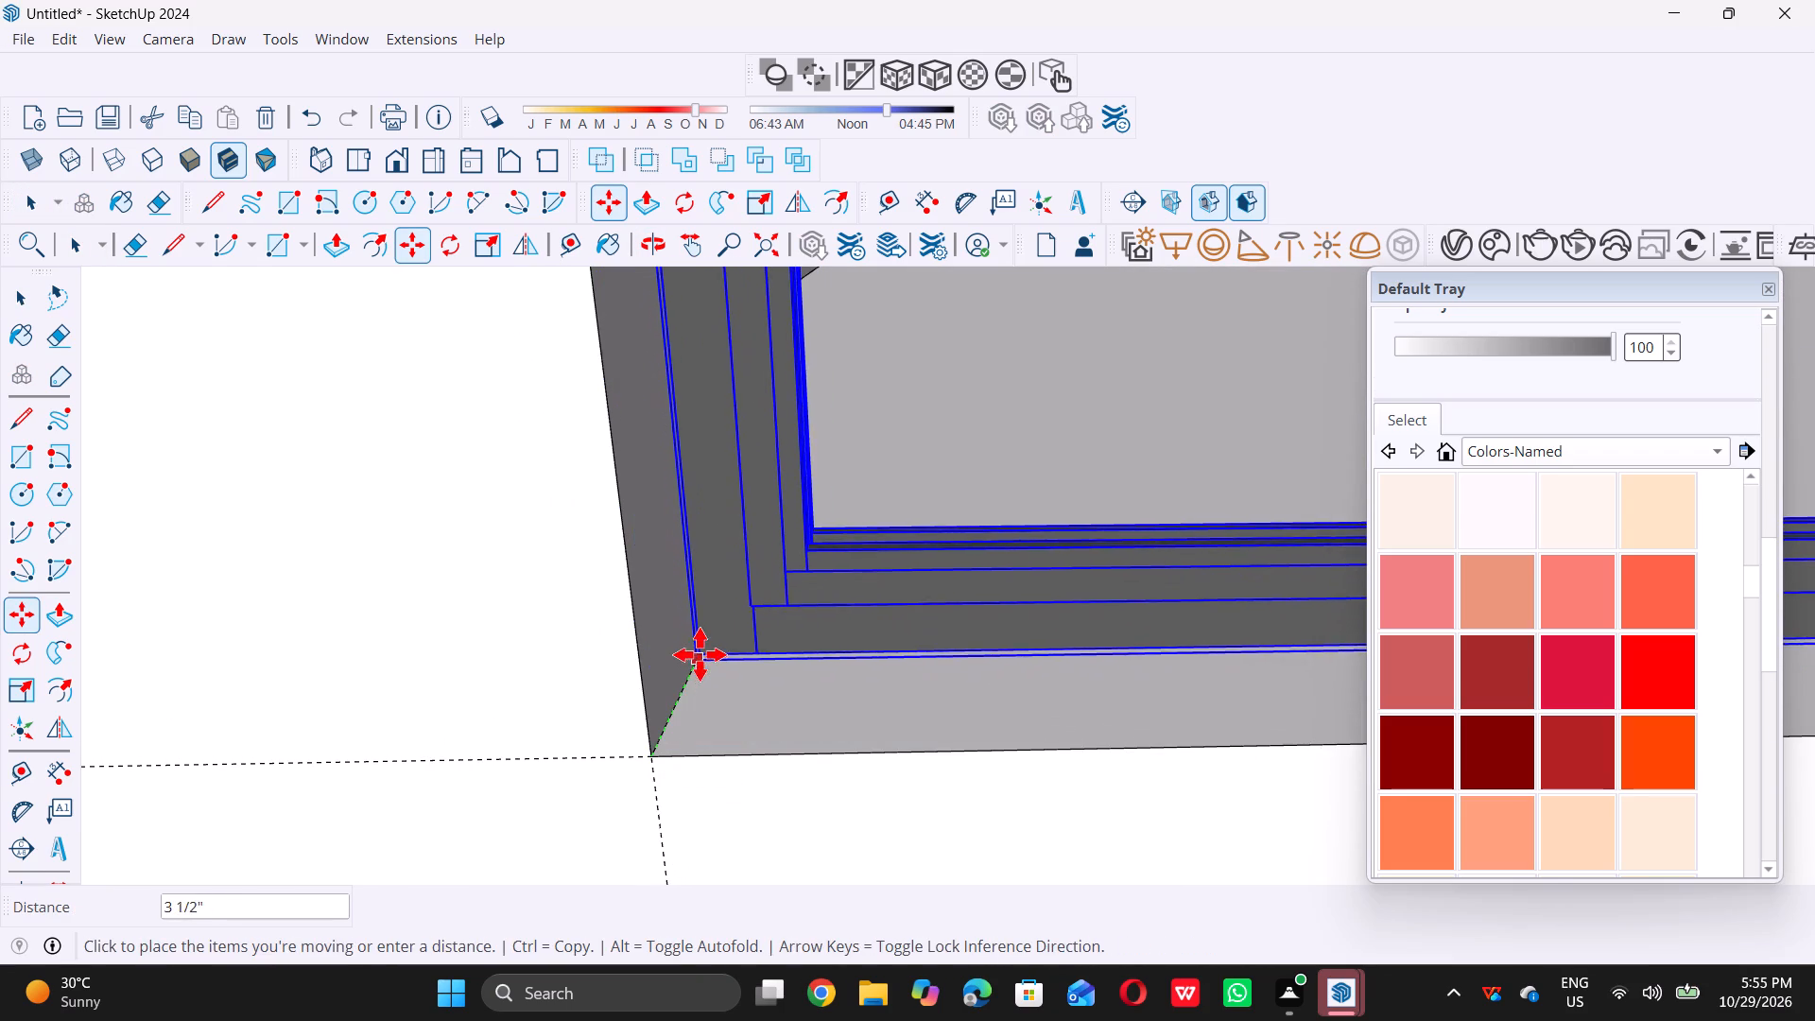
double_click(713, 637)
key("space")
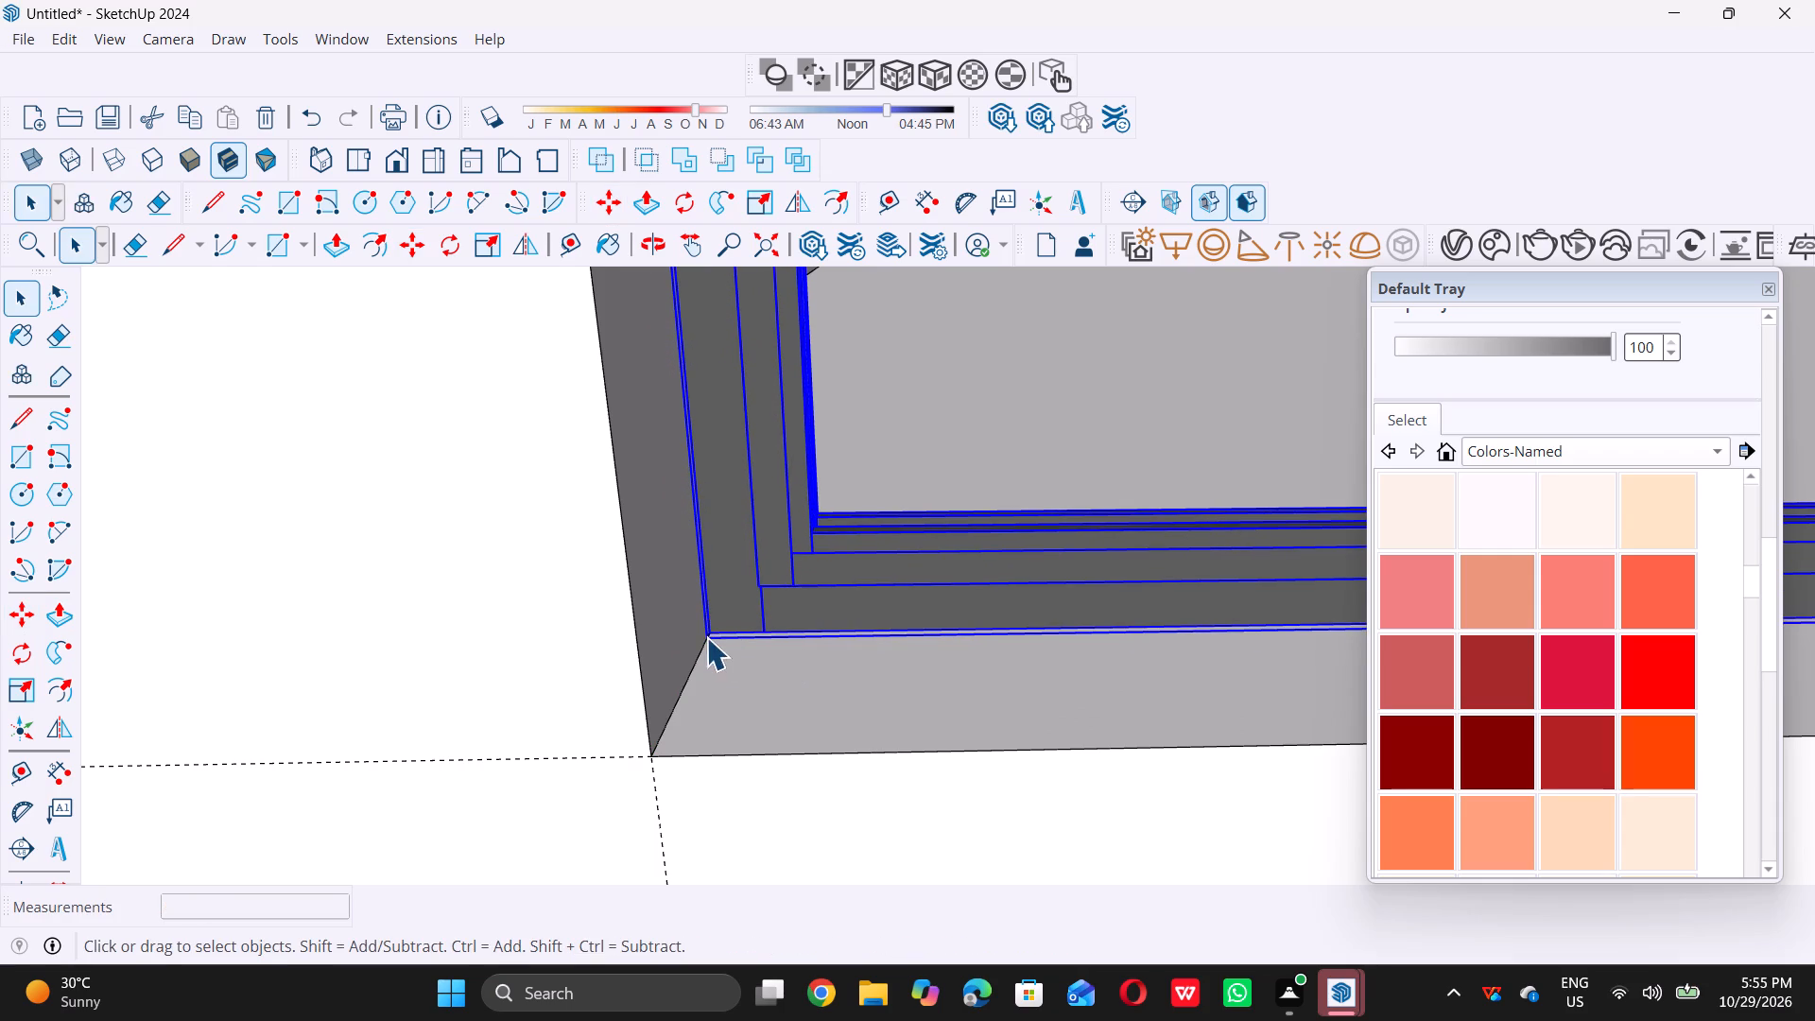
scroll(703, 639, "down", 20)
scroll(703, 639, "down", 10)
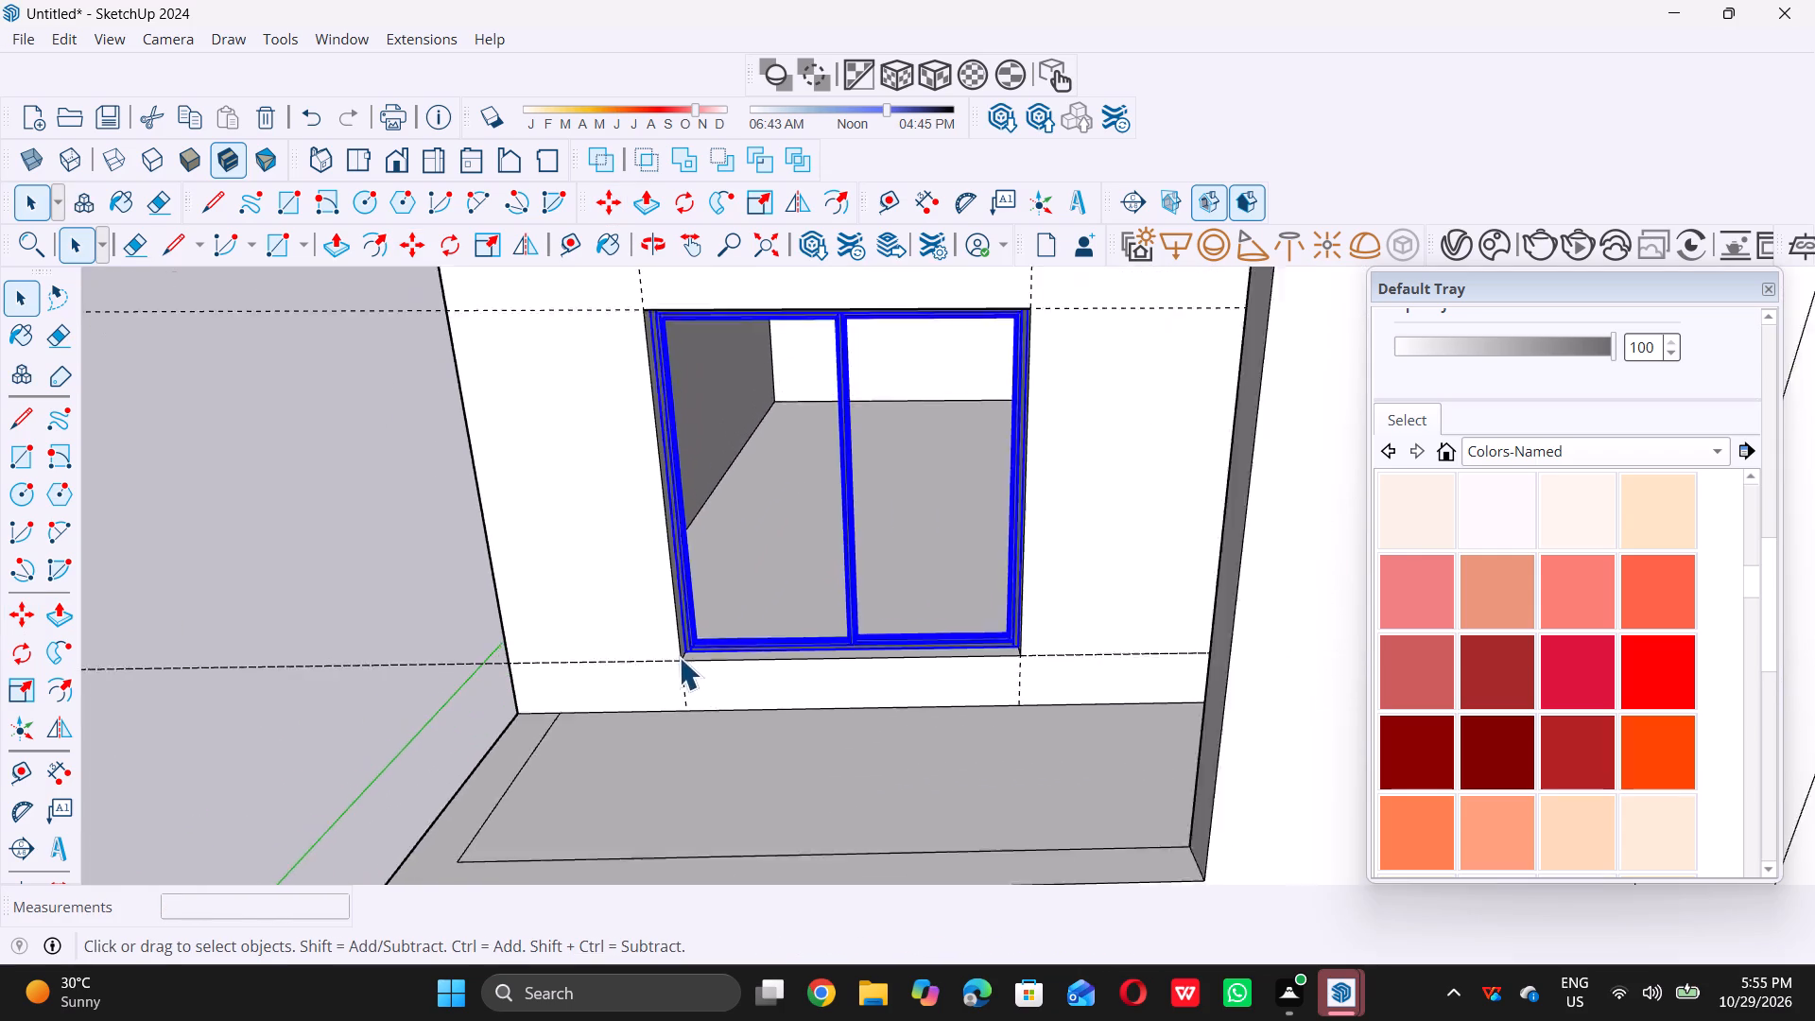
Move the upper-storey right window about 3" outward, setting its lower corner on the opening's side edge.
scroll(679, 657, "down", 18)
scroll(1092, 662, "up", 3)
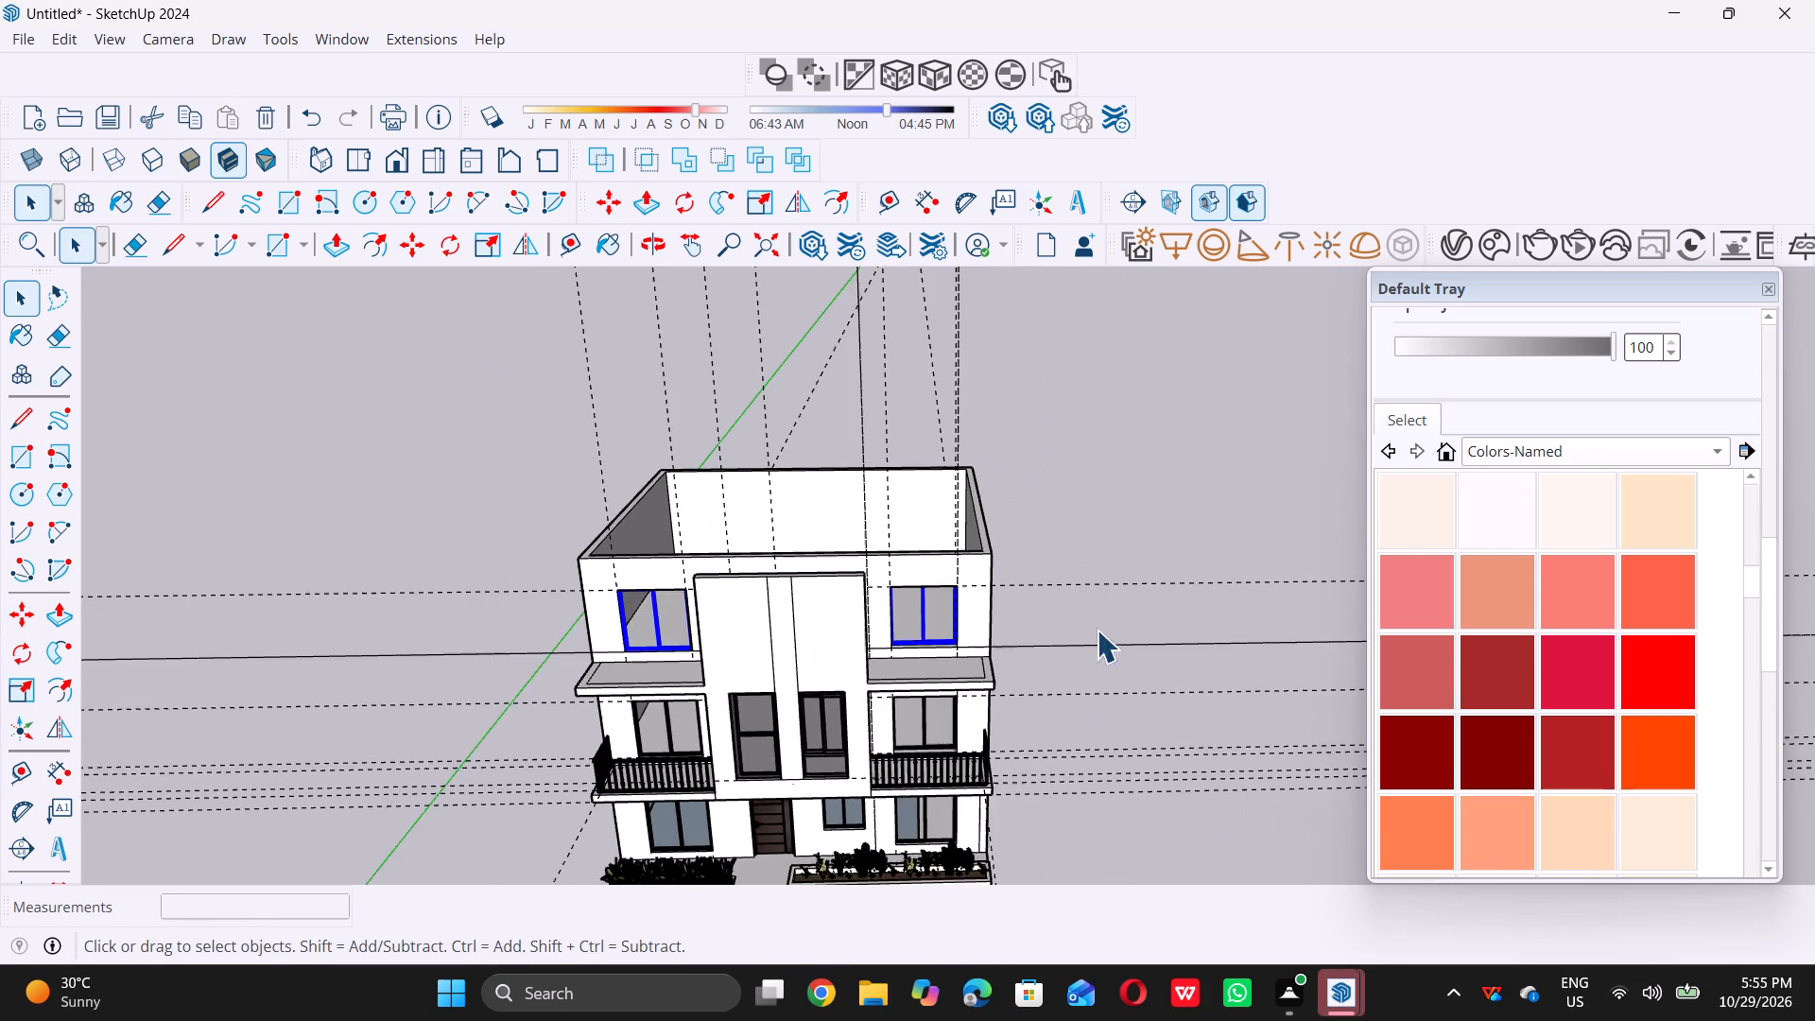
scroll(1097, 630, "up", 8)
double_click(1064, 621)
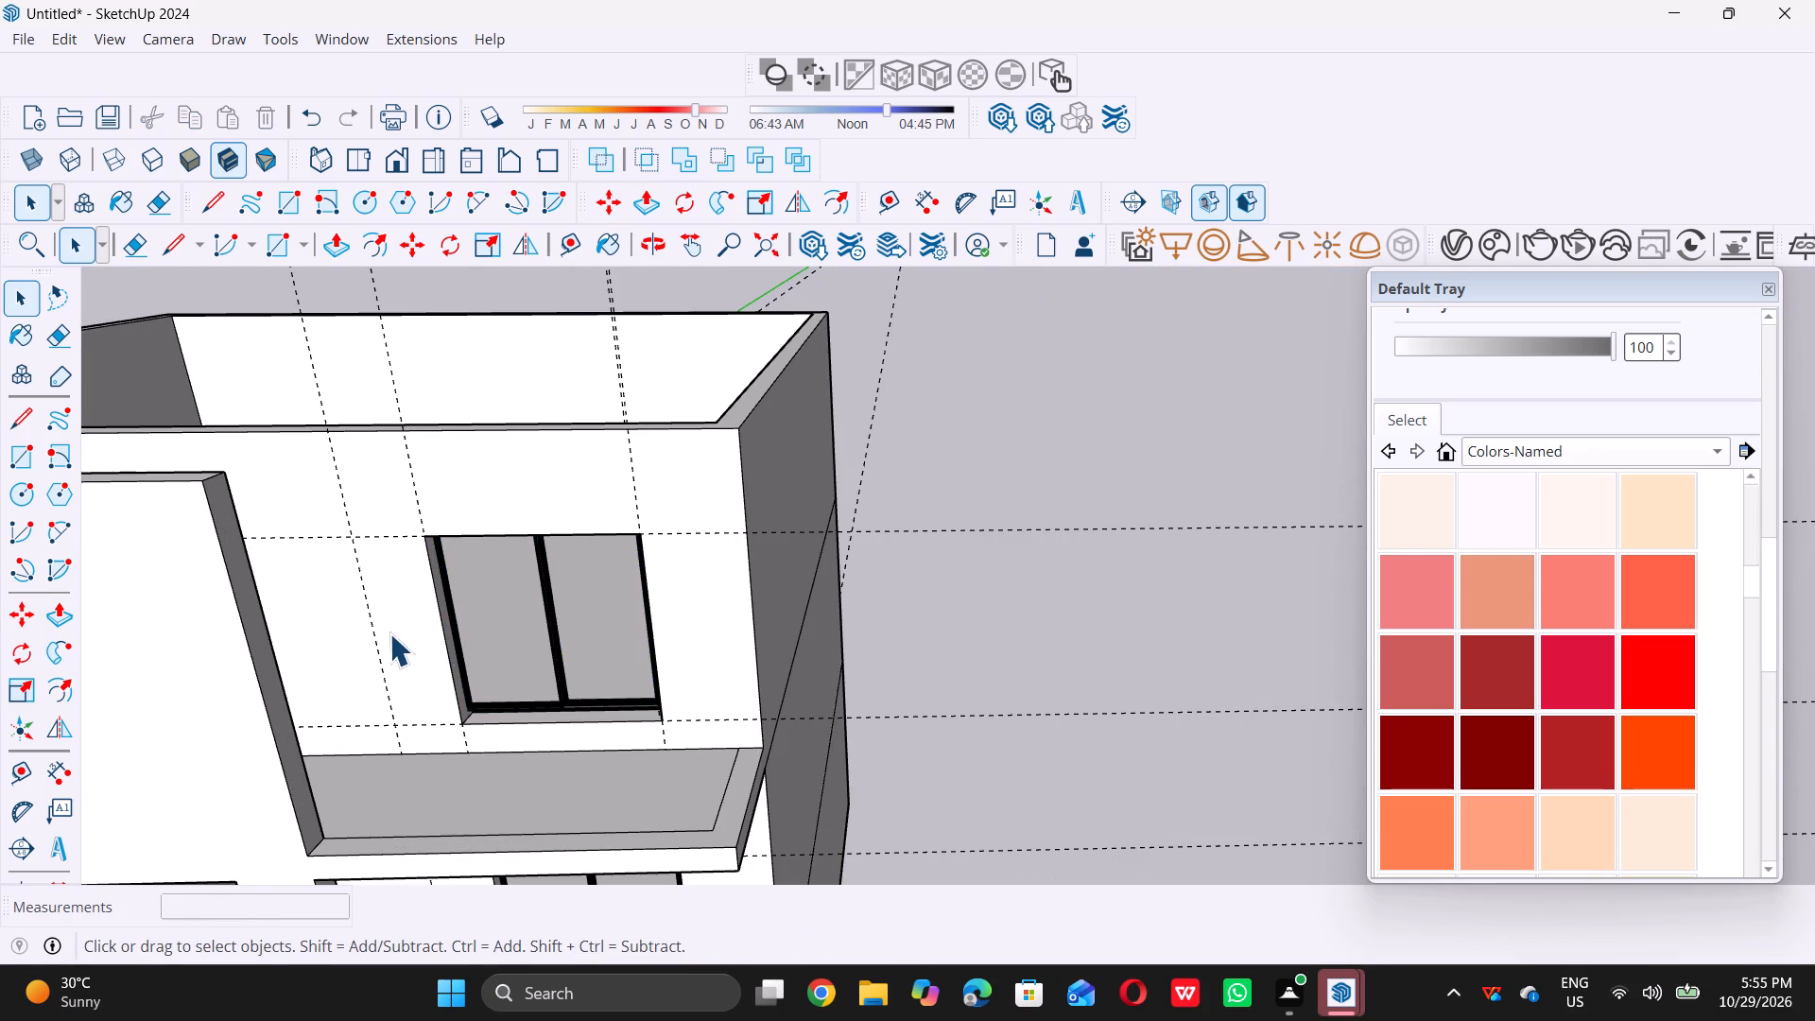
scroll(411, 642, "up", 6)
scroll(442, 721, "up", 5)
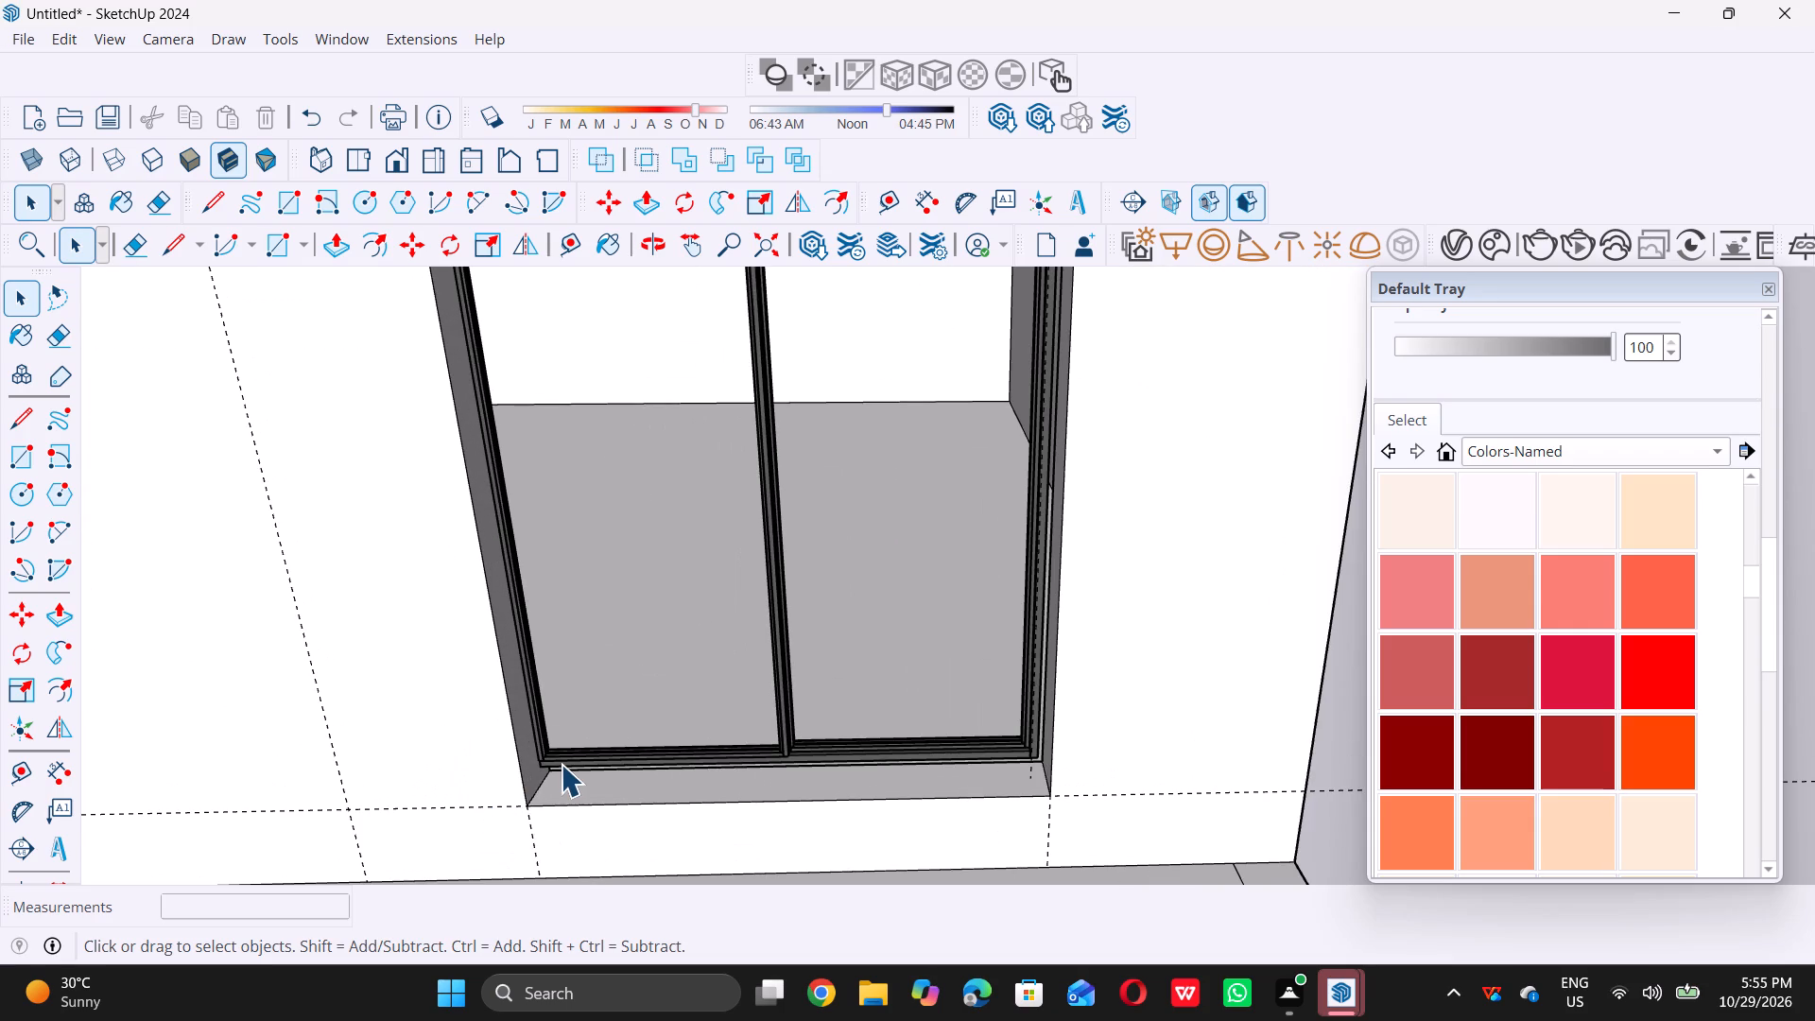
left_click(561, 763)
scroll(556, 763, "up", 7)
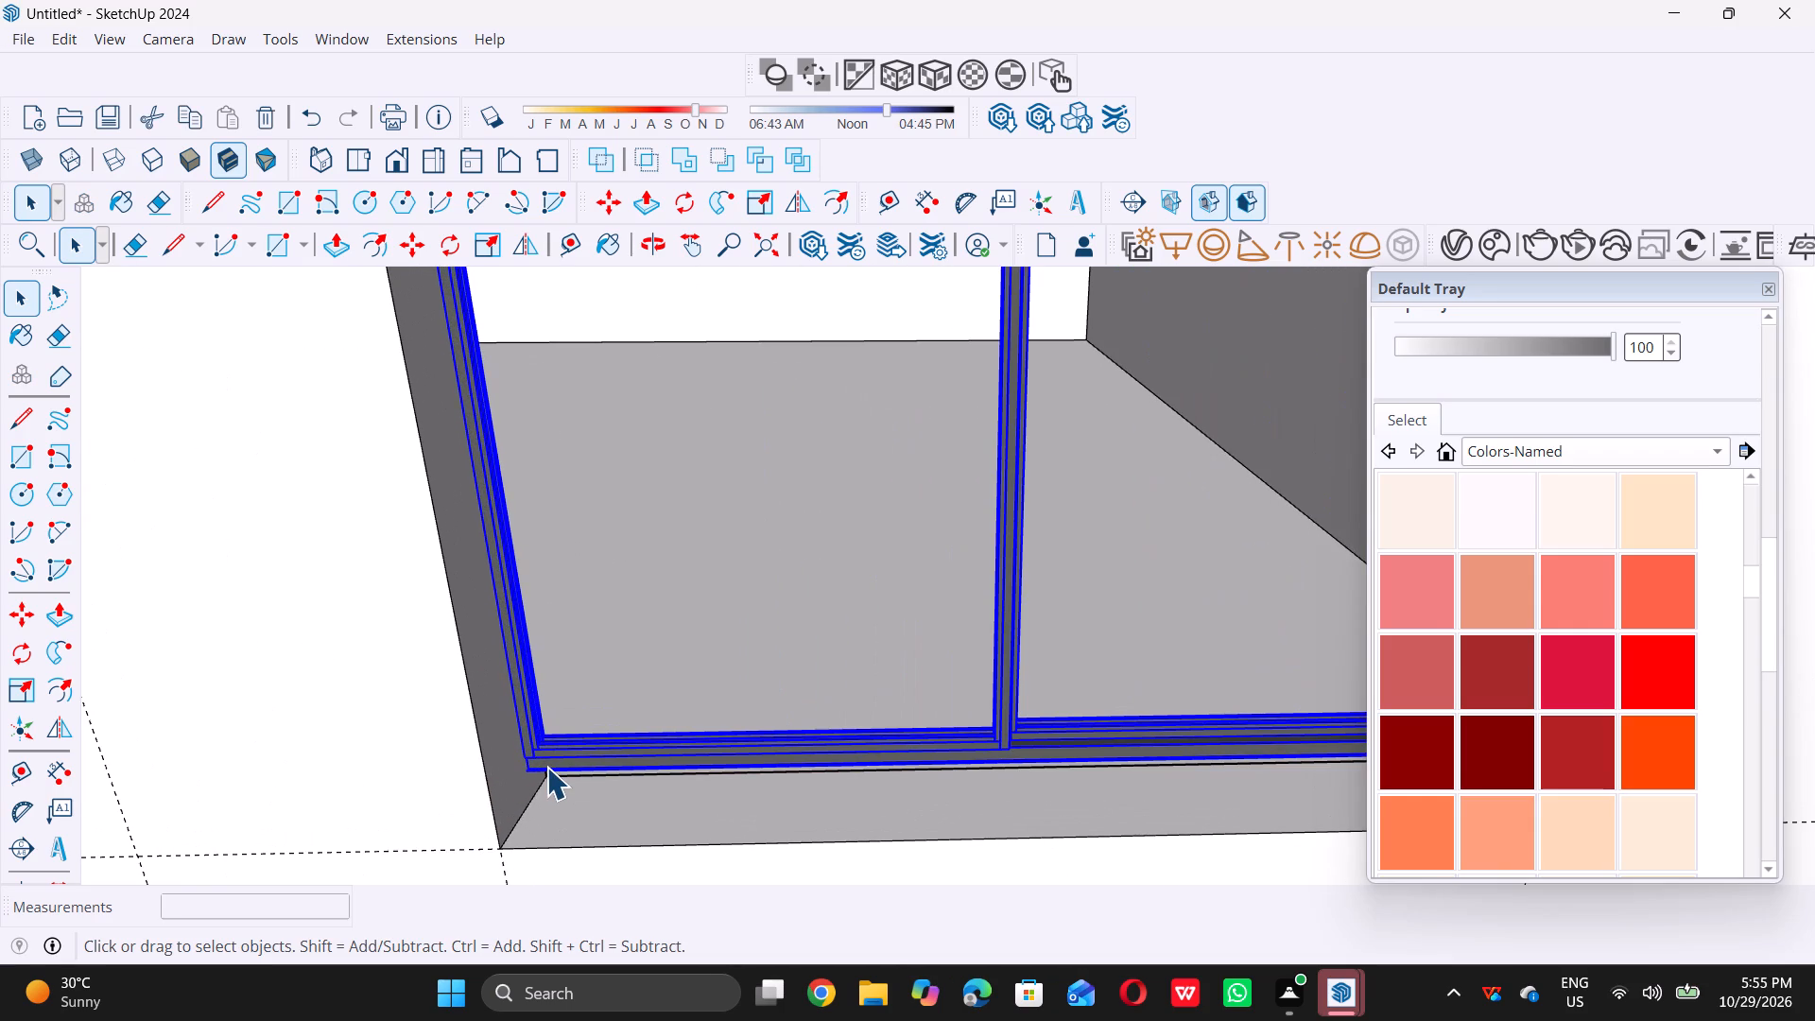
key("m")
scroll(528, 769, "up", 8)
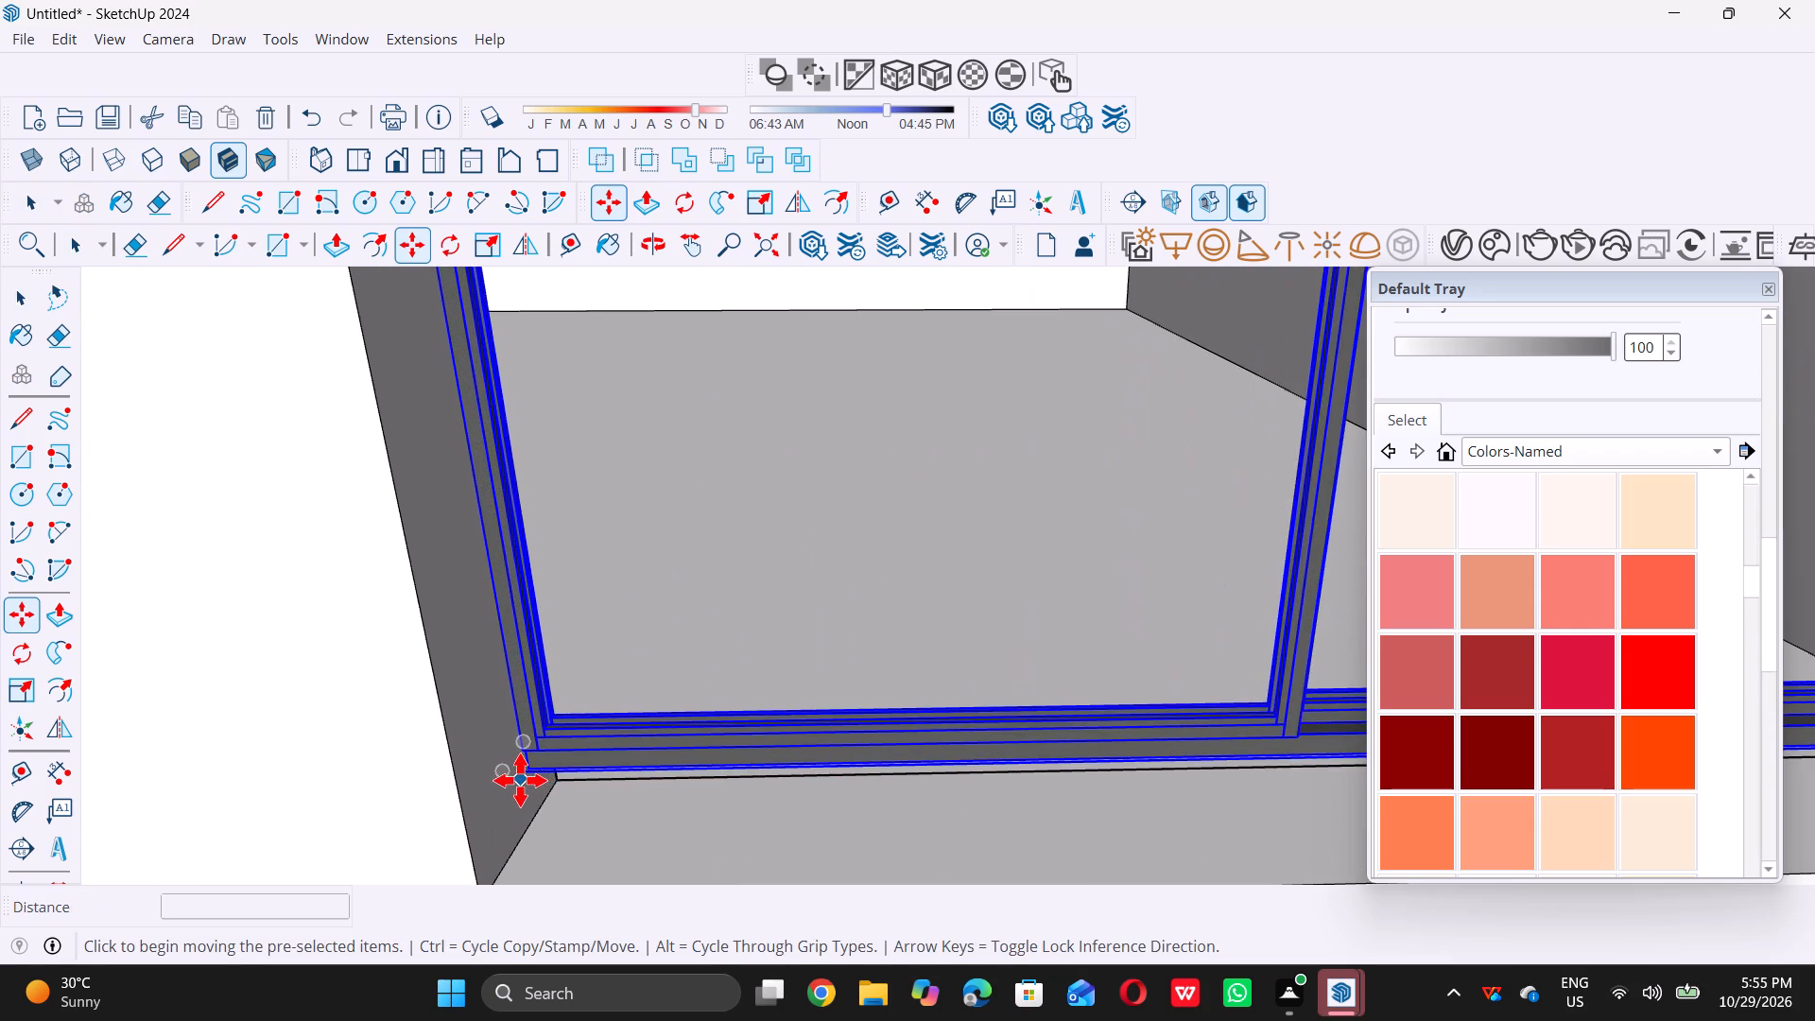
double_click(490, 772)
scroll(490, 772, "down", 5)
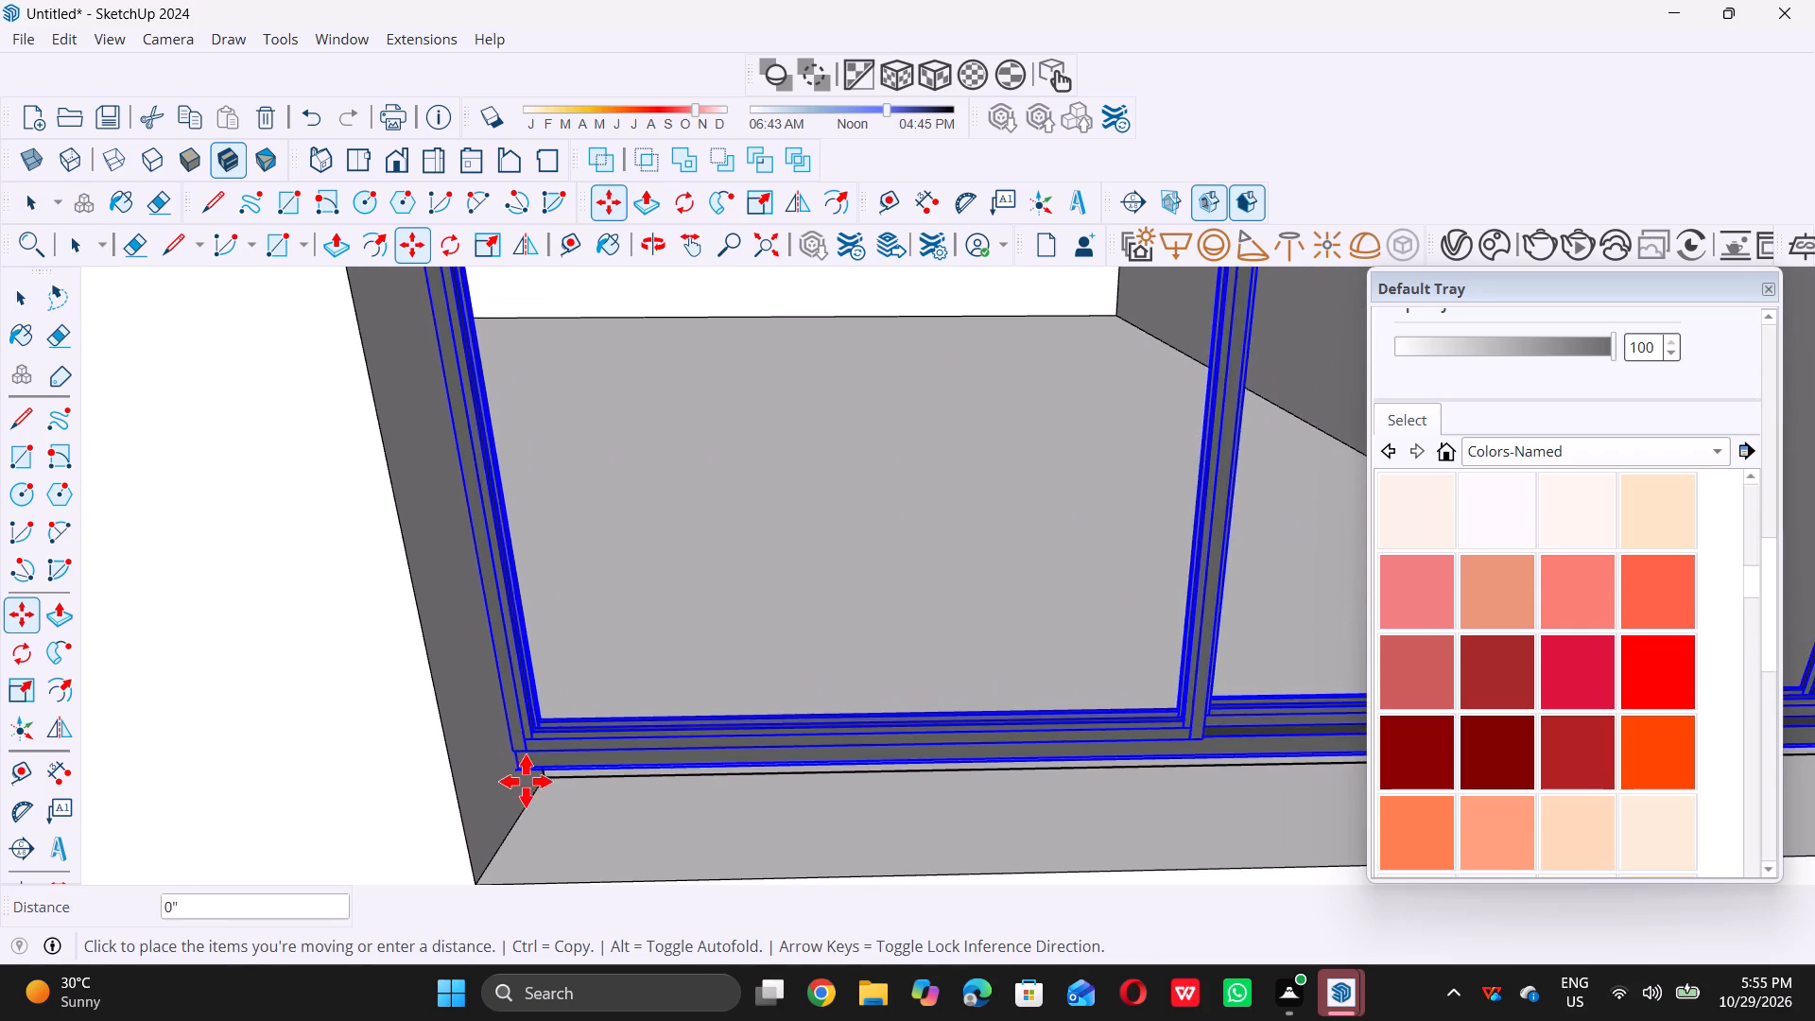
left_click(511, 828)
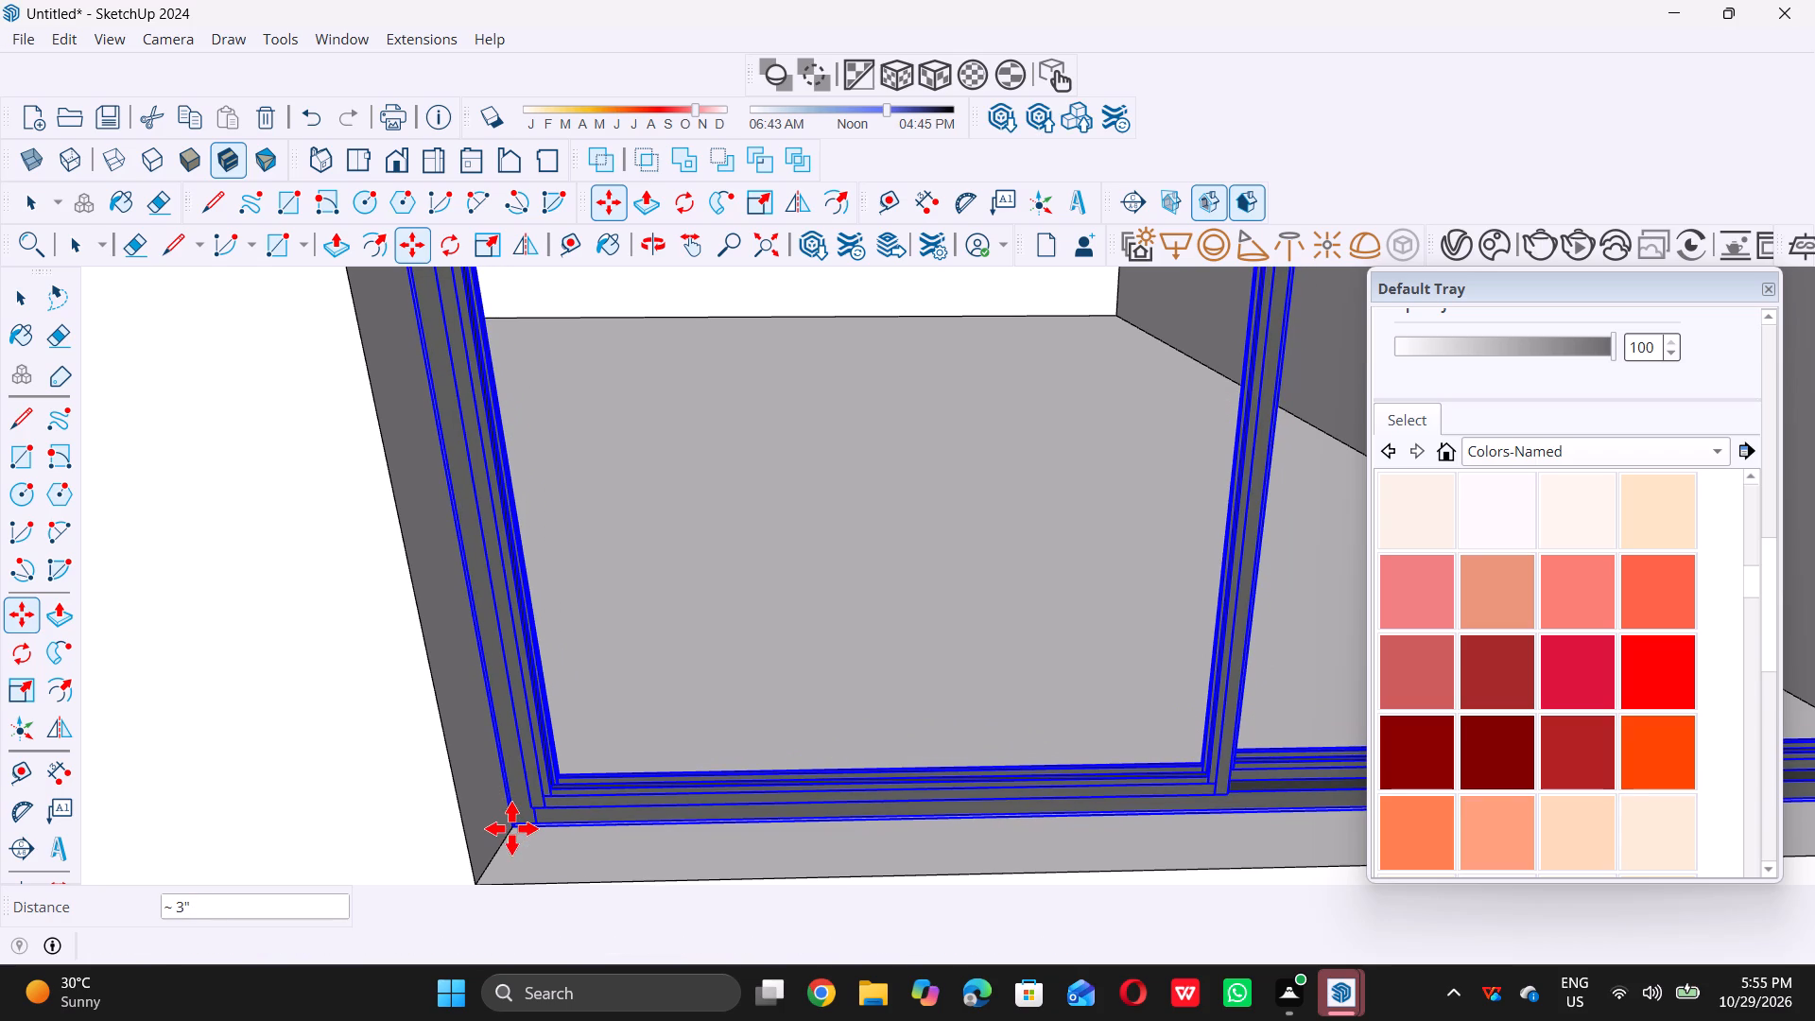
key("space")
scroll(509, 819, "down", 20)
scroll(509, 819, "down", 3)
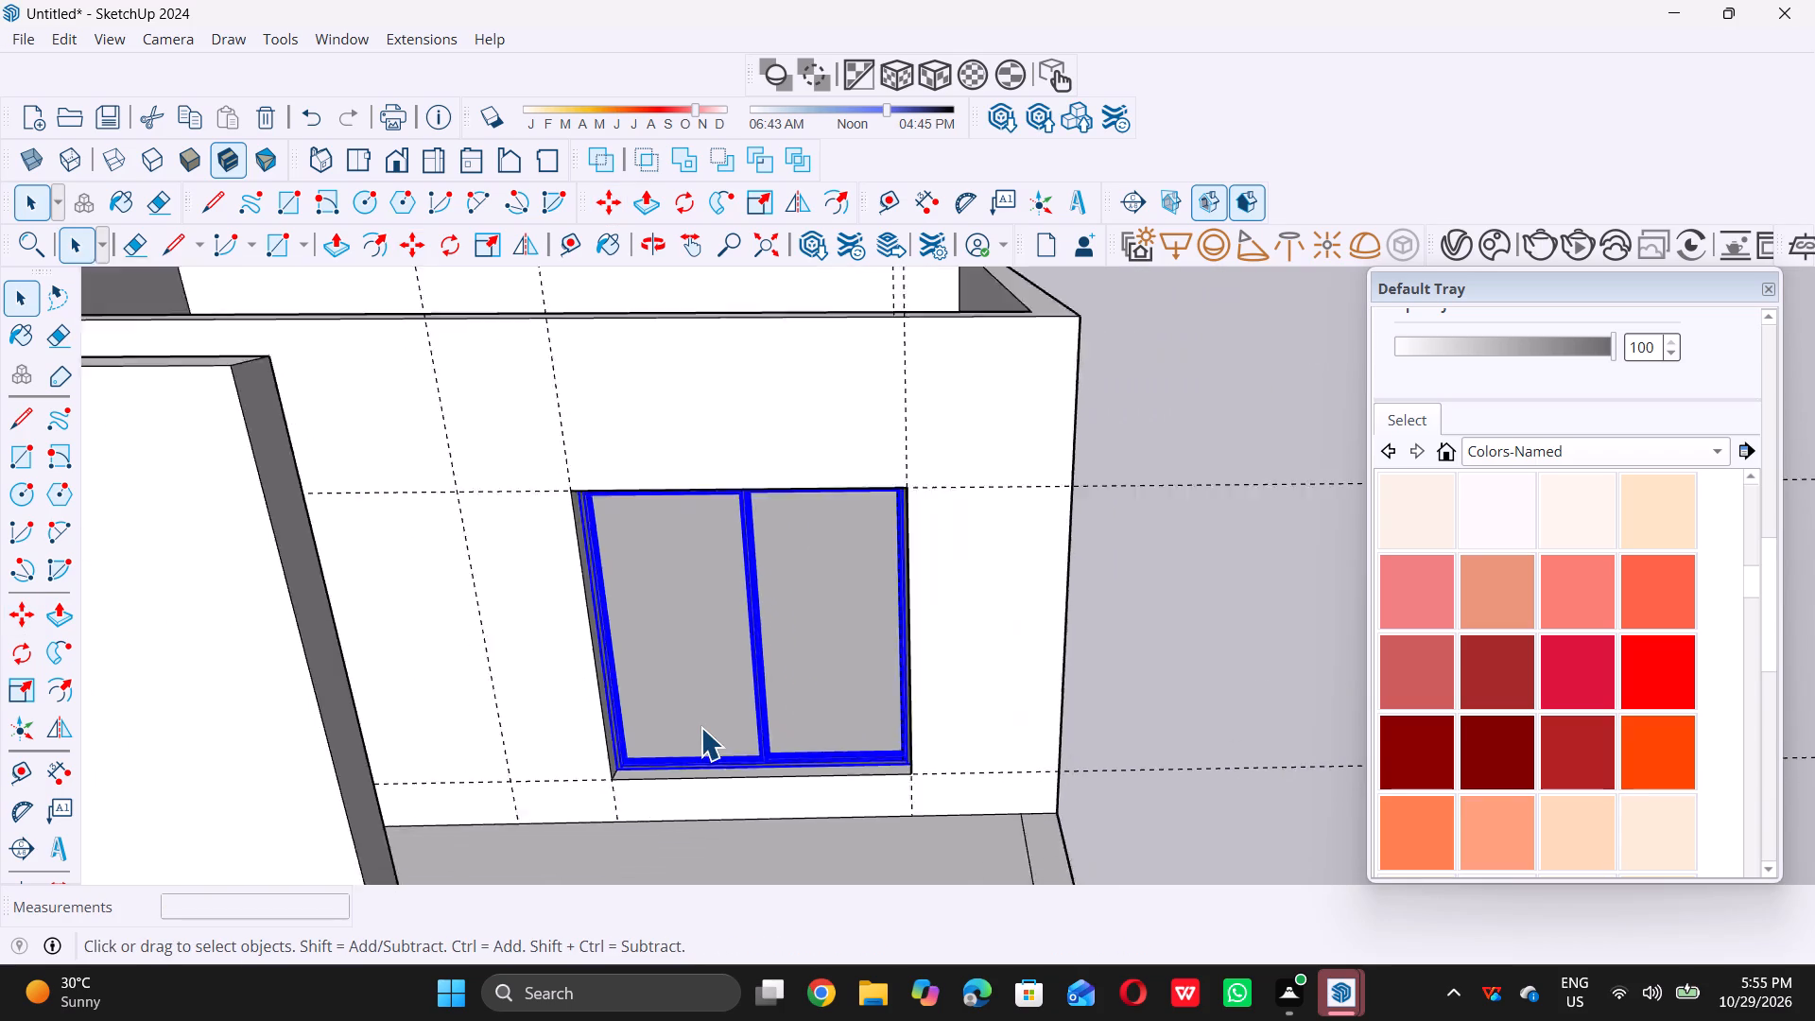
scroll(700, 727, "down", 11)
left_click(997, 700)
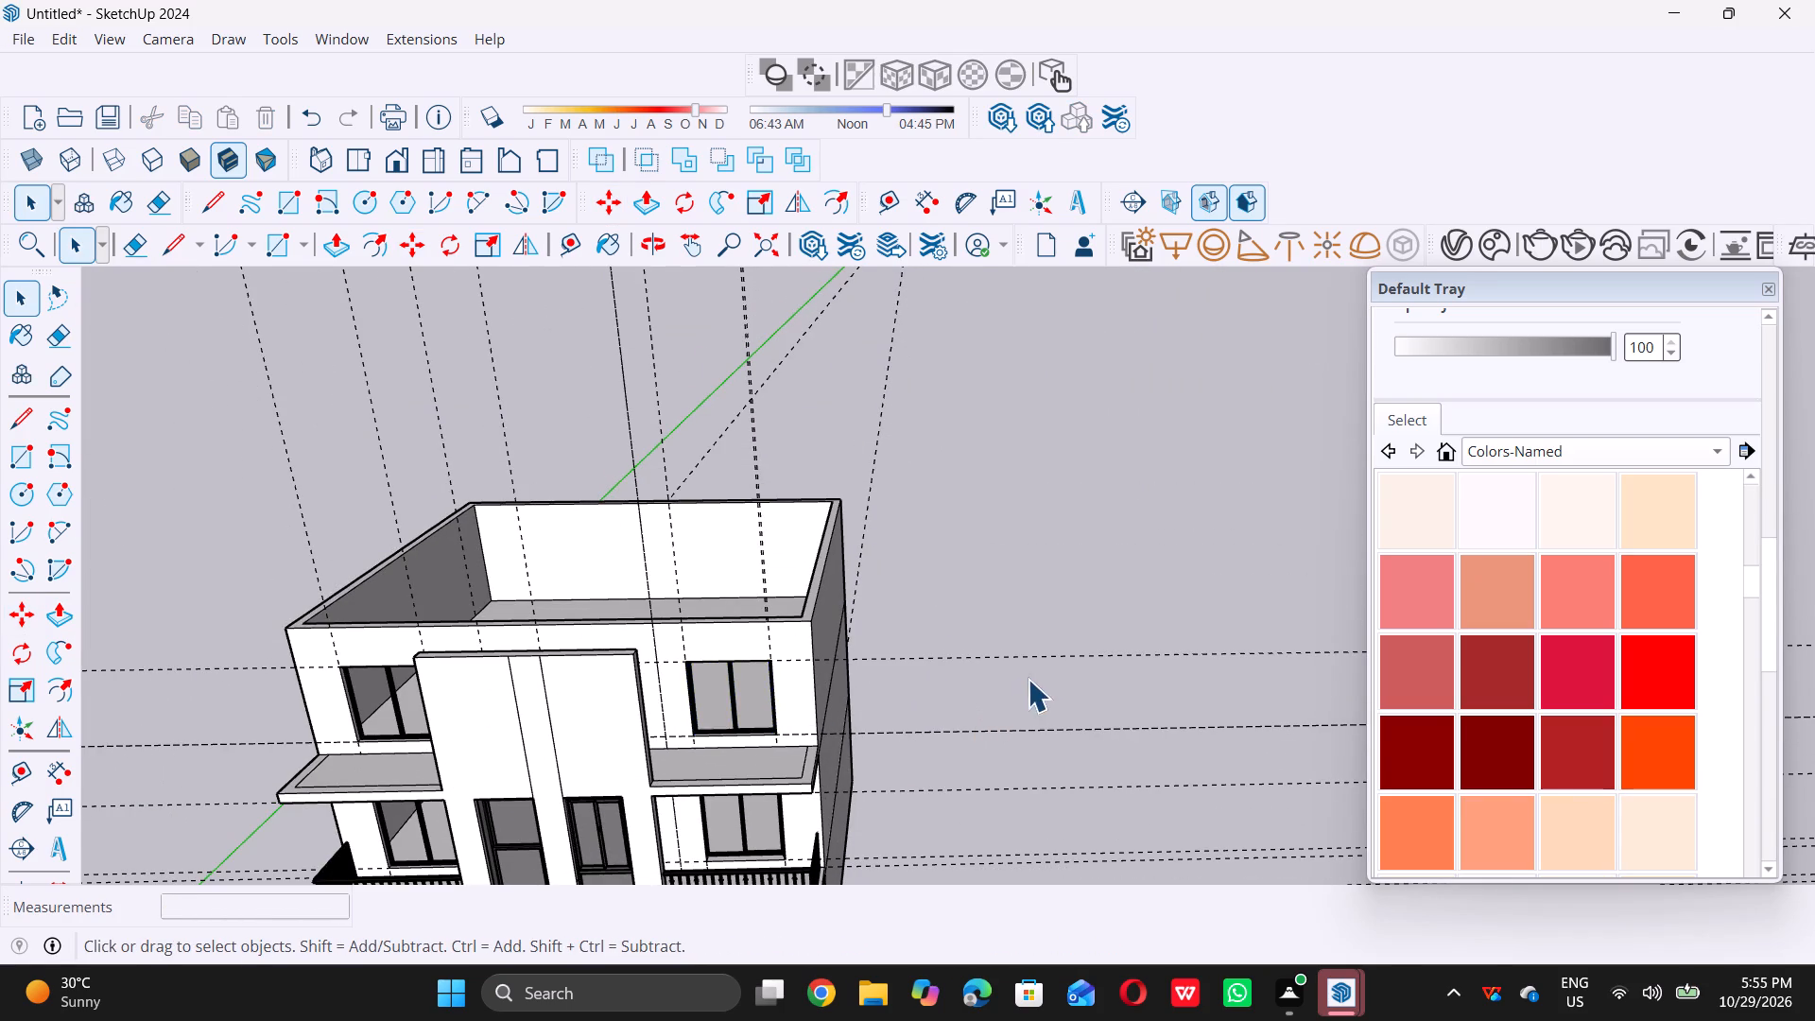
Inspect the house with its fitted upper-storey windows from several angles and distances.
scroll(1028, 679, "down", 5)
middle_click_drag(698, 712, 786, 648)
scroll(804, 636, "down", 6)
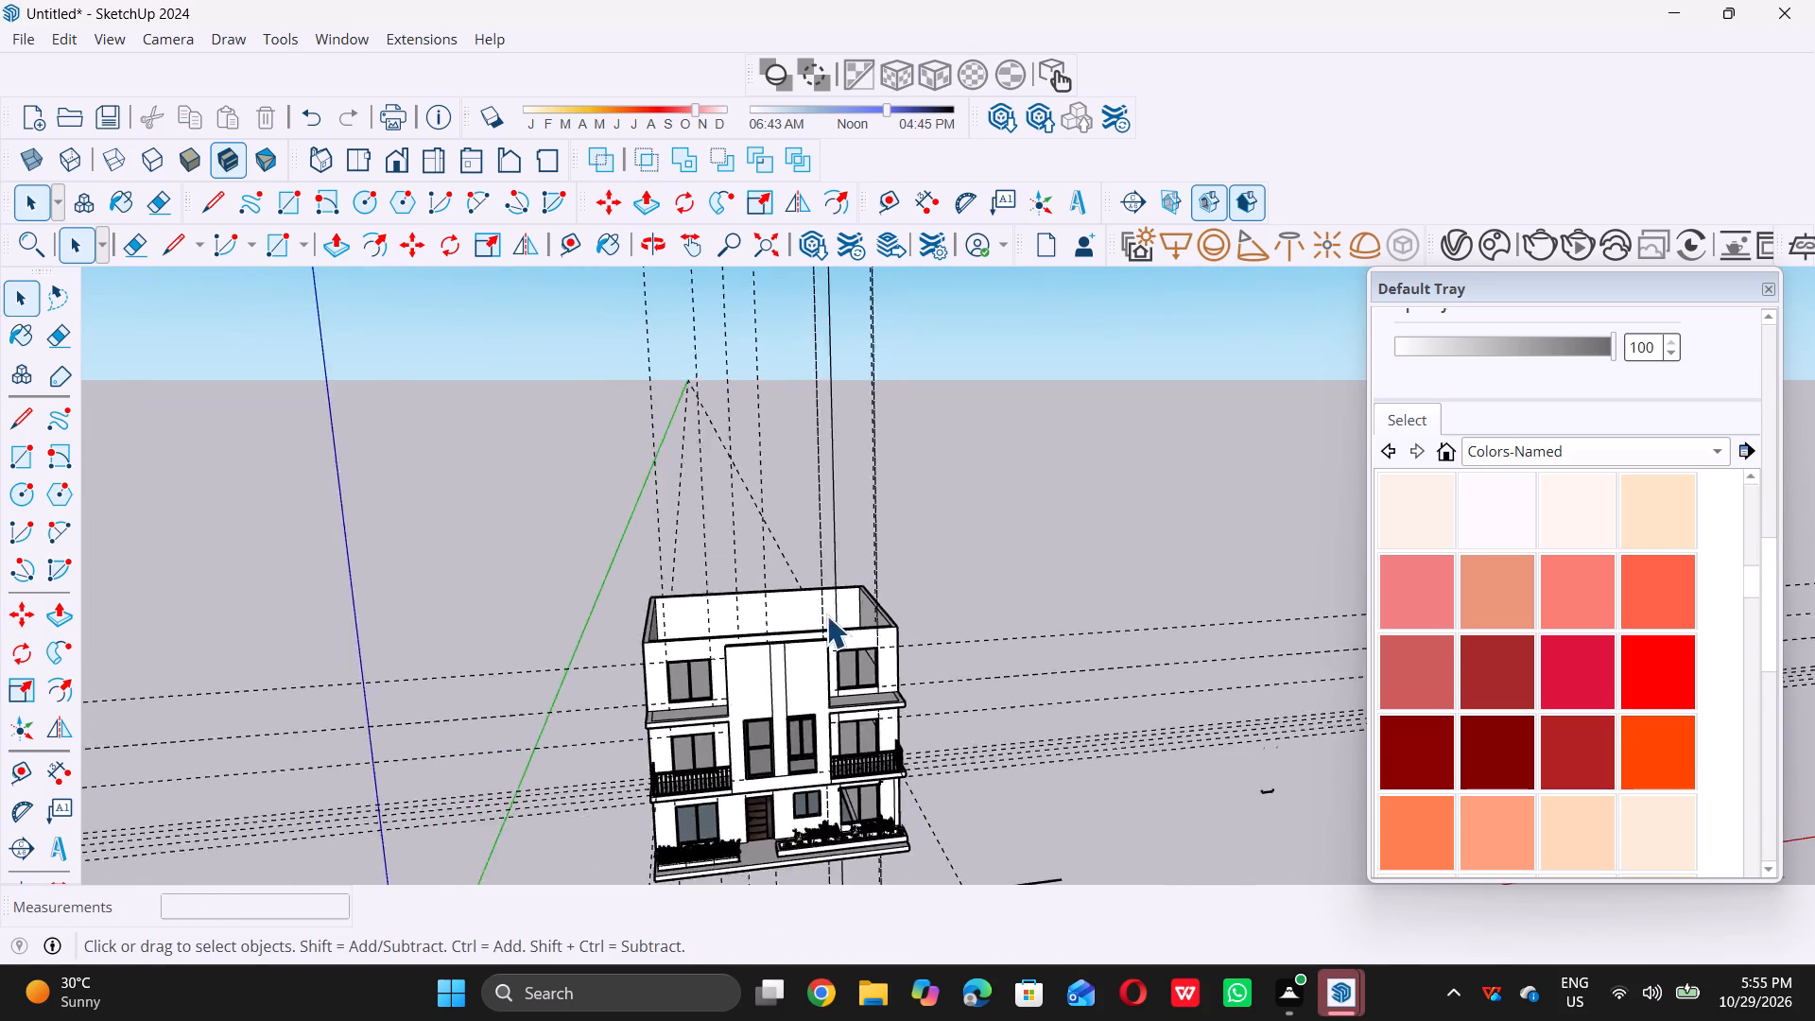
scroll(826, 615, "down", 9)
scroll(729, 667, "down", 1)
middle_click_drag(729, 667, 875, 645)
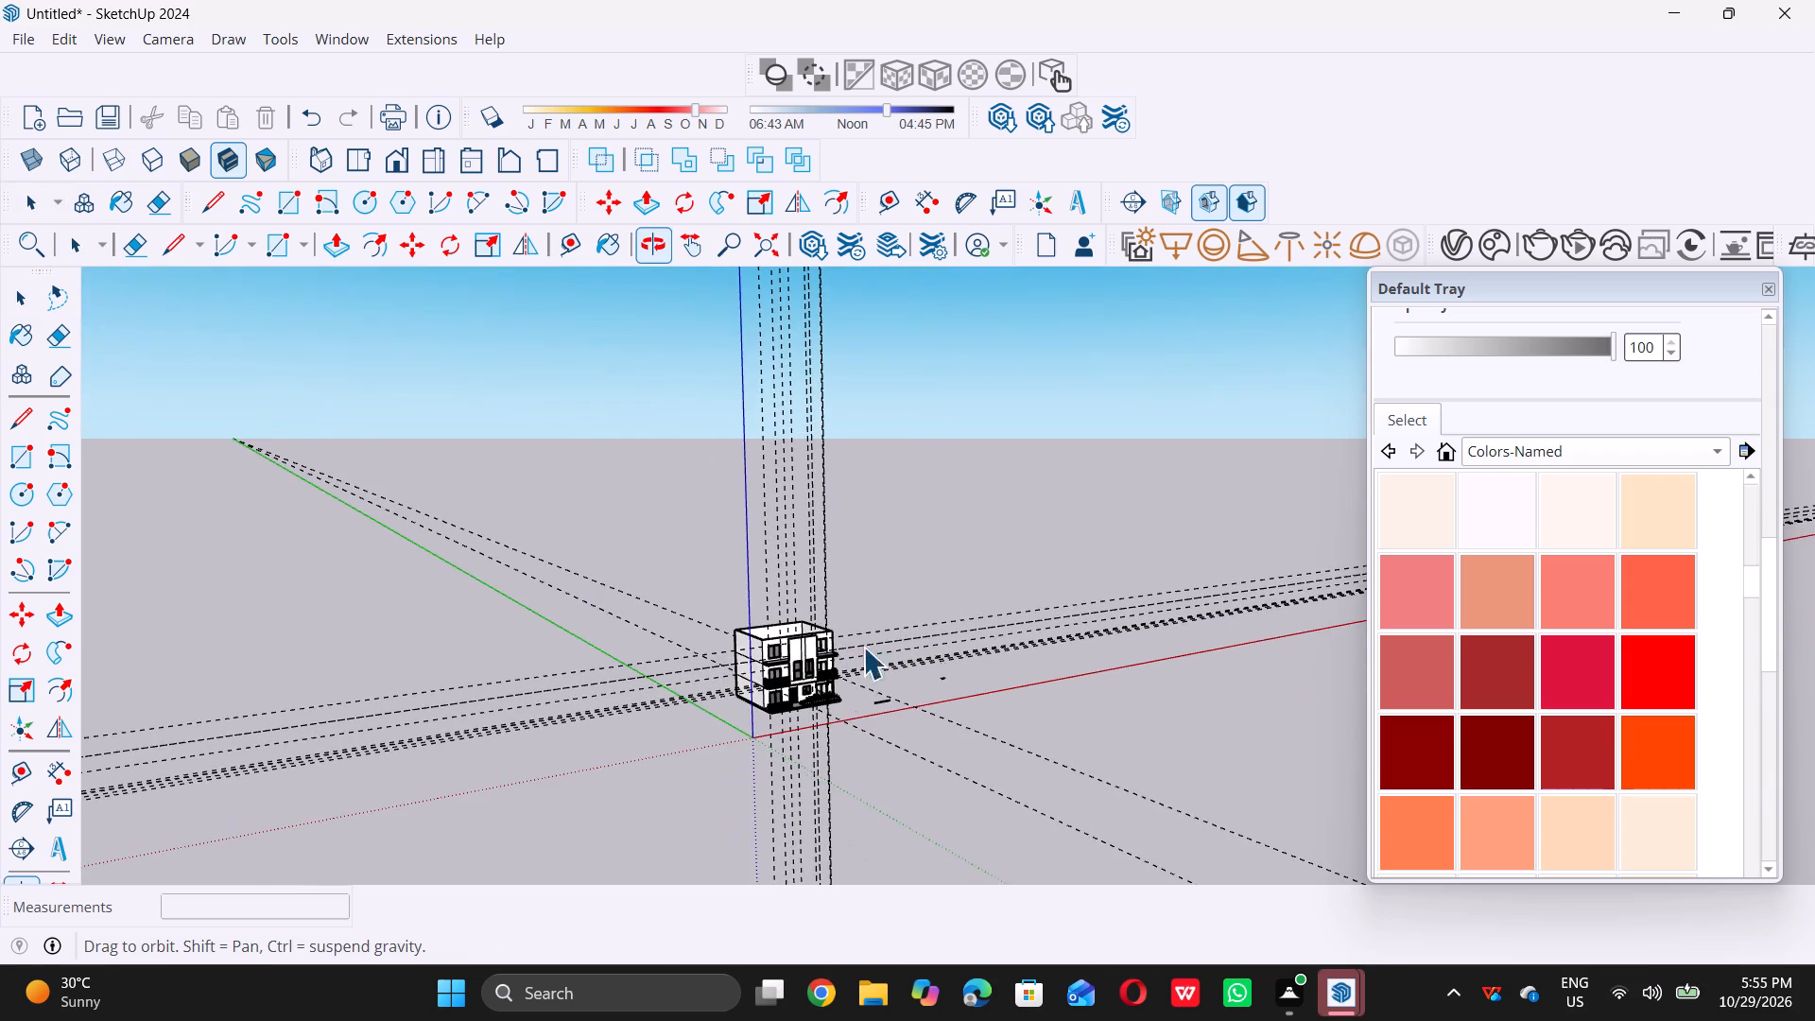
middle_click_drag(810, 661, 706, 651)
scroll(650, 623, "down", 4)
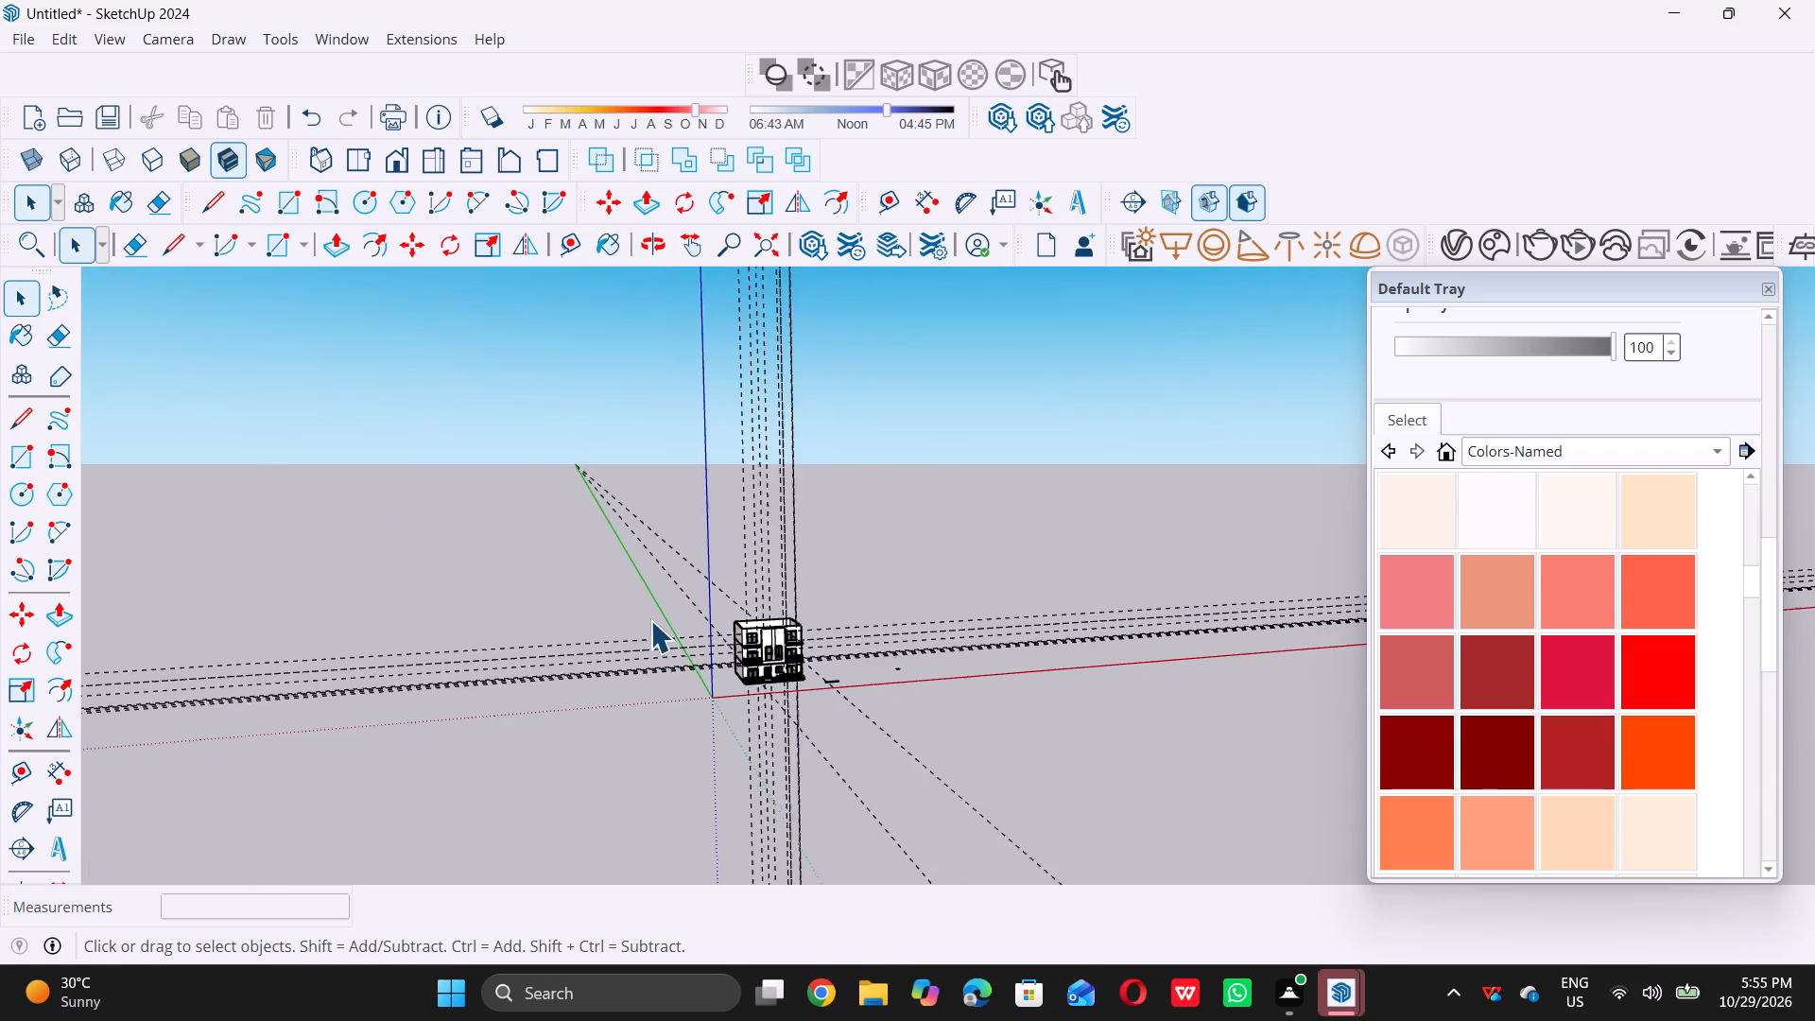
middle_click_drag(650, 620, 768, 632)
scroll(751, 618, "up", 11)
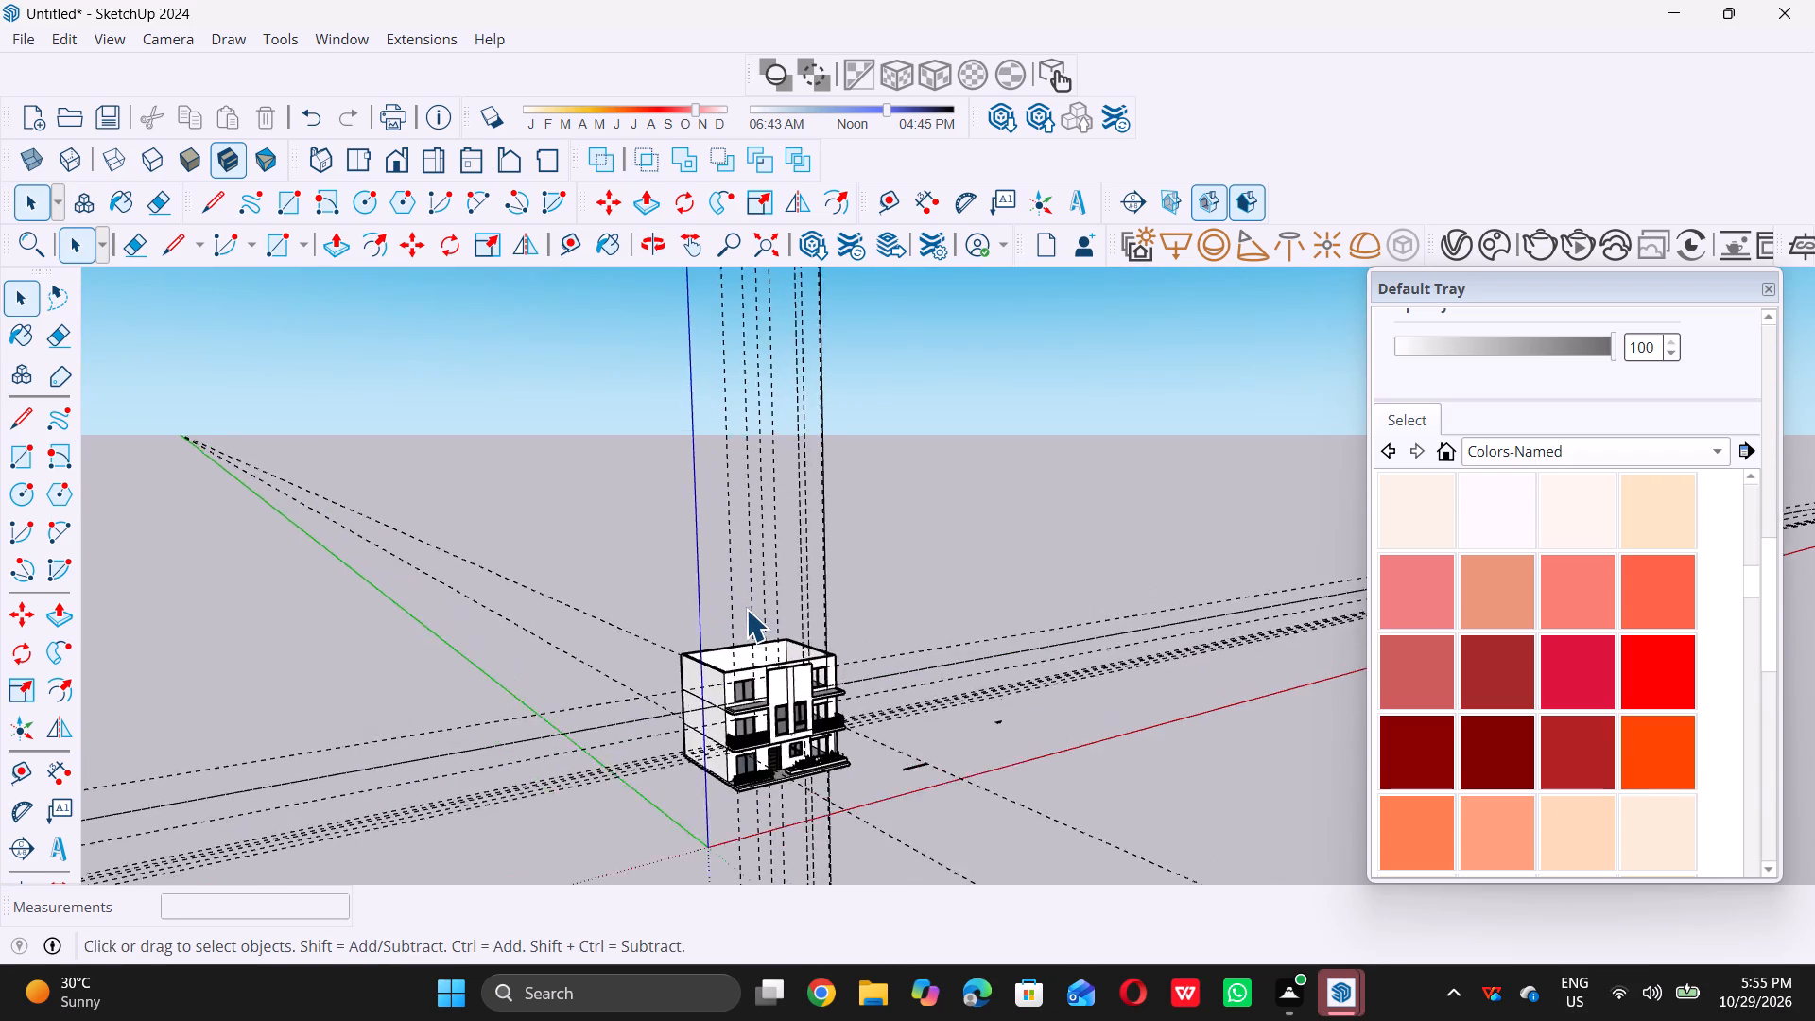
scroll(735, 609, "up", 5)
middle_click_drag(665, 636, 665, 667)
scroll(740, 614, "up", 4)
scroll(740, 614, "down", 6)
middle_click_drag(751, 600, 747, 669)
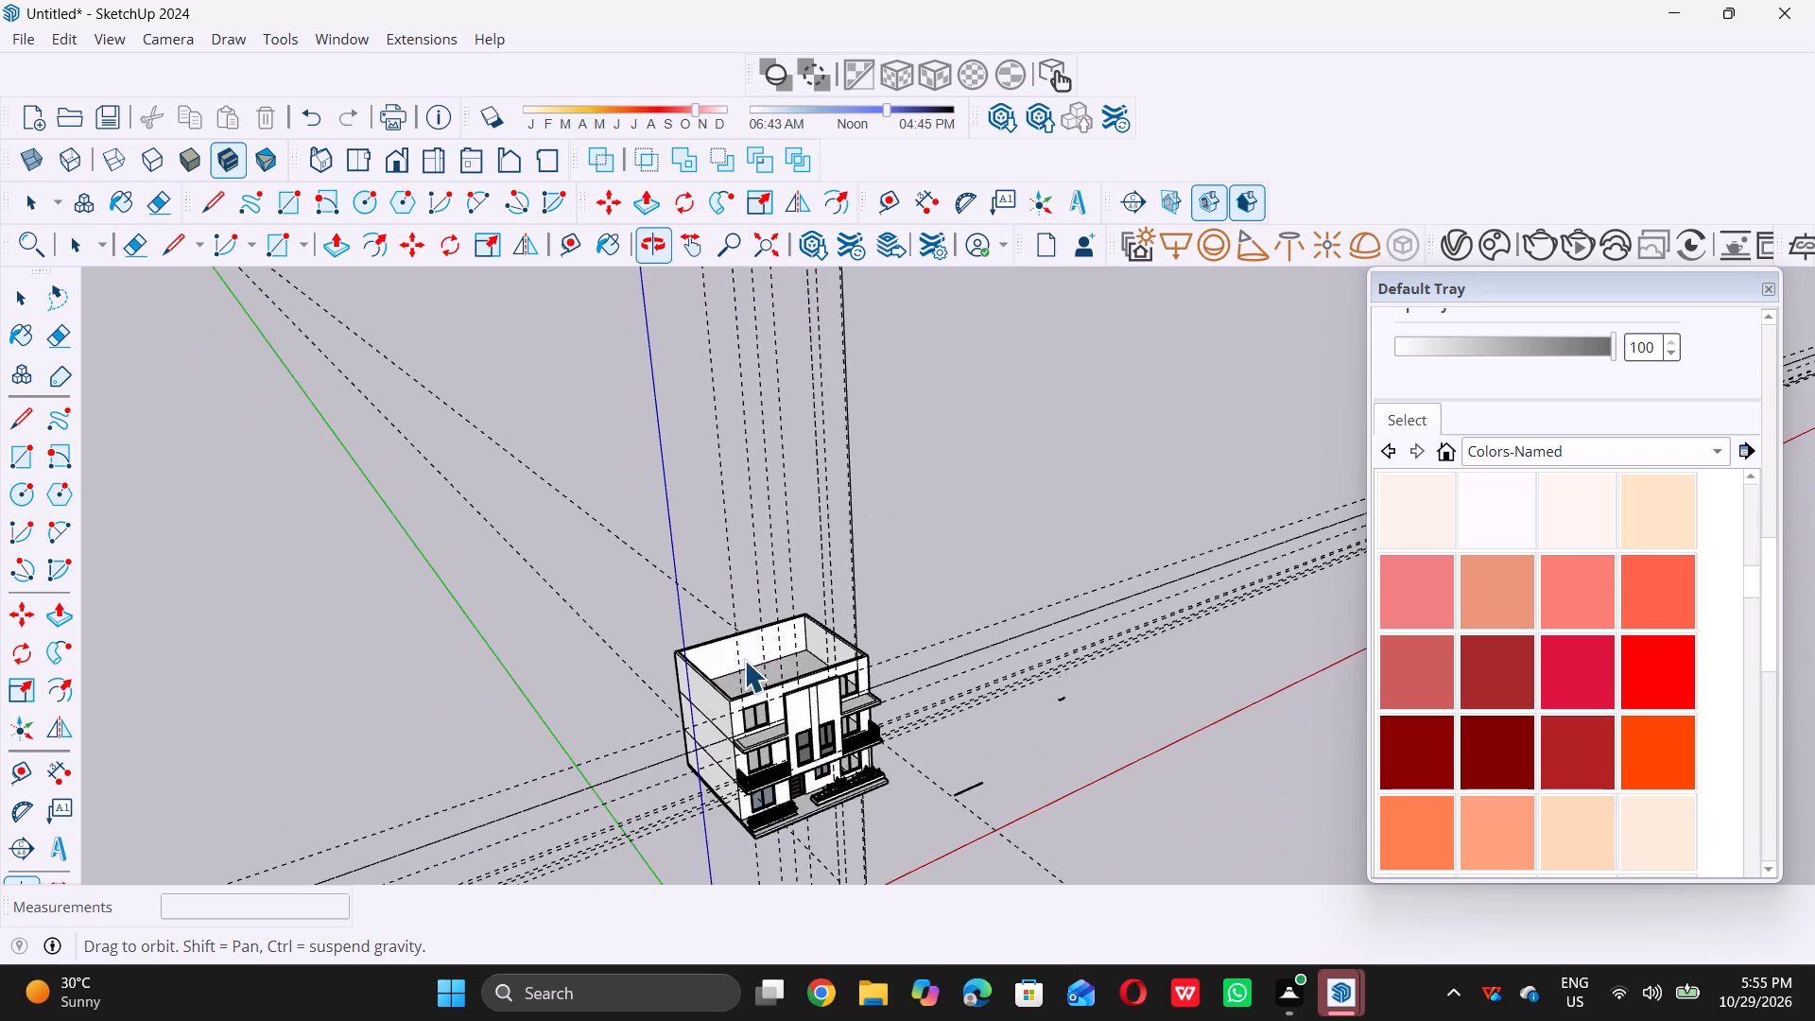
Draw an upright rotated rectangle, 36' long and 9" high, on the outer top edge of the rear wall.
scroll(730, 630, "up", 12)
middle_click_drag(657, 682, 923, 680)
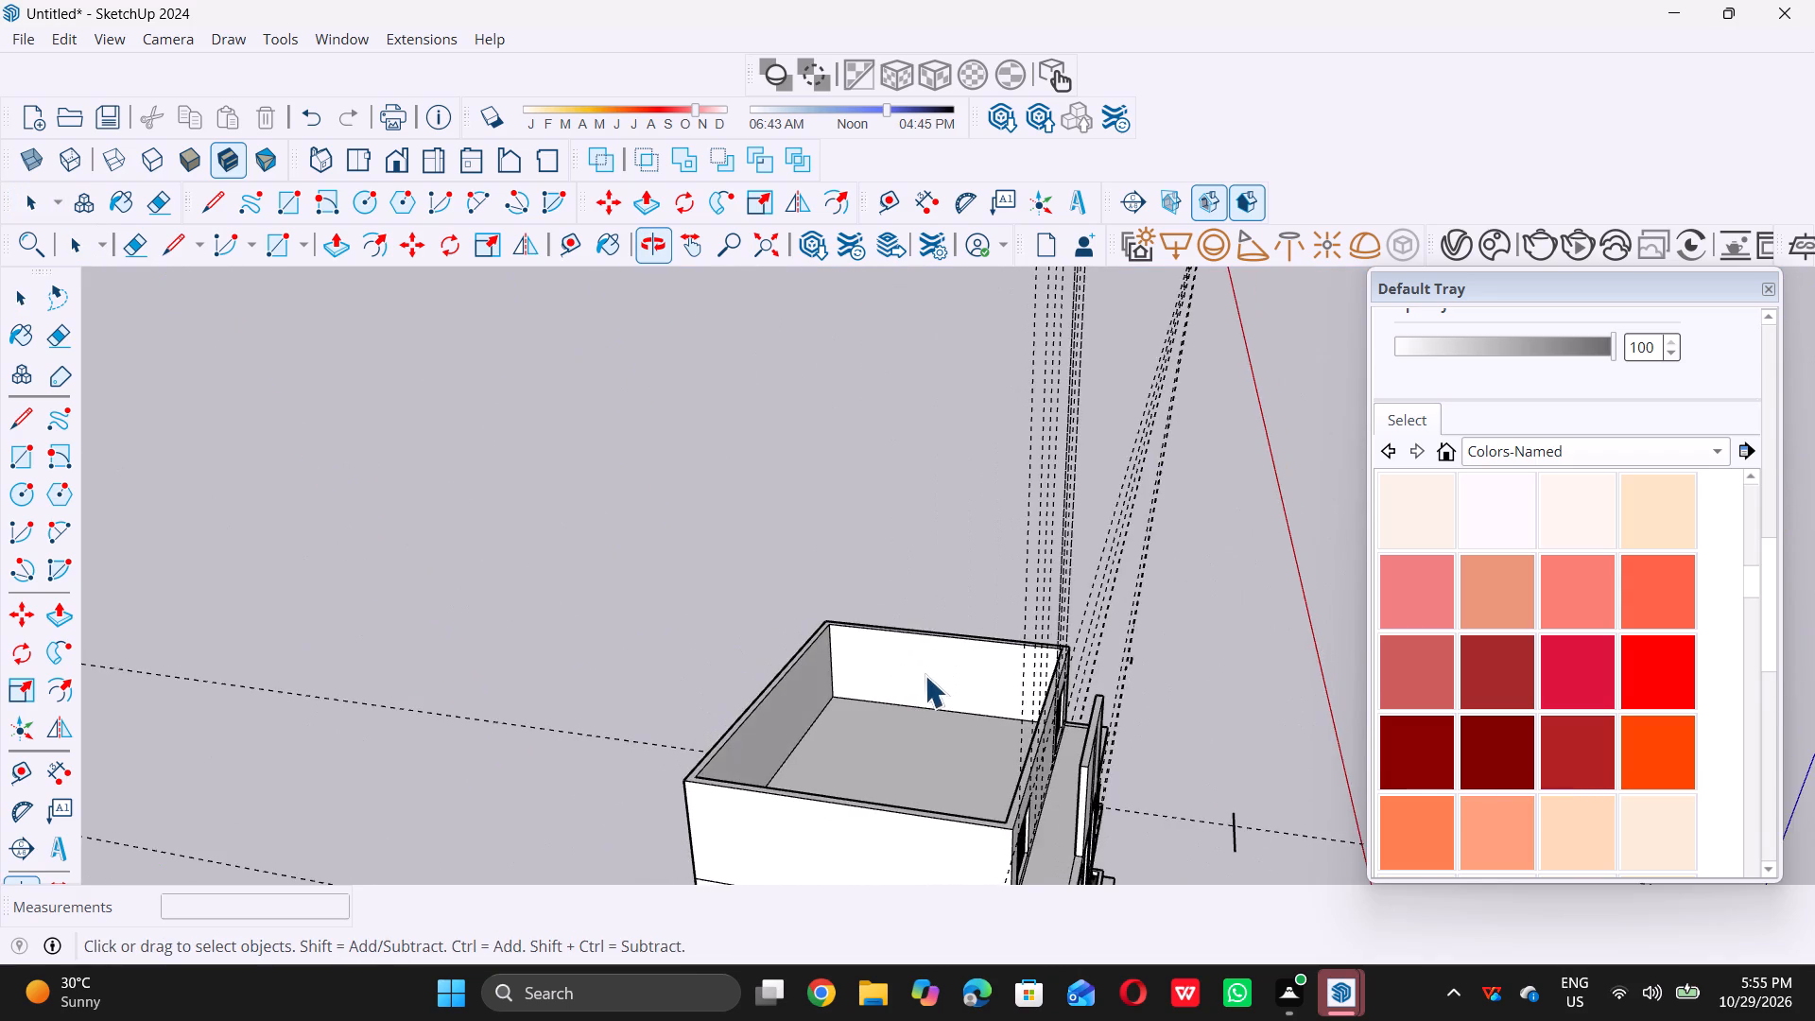
scroll(854, 623, "up", 15)
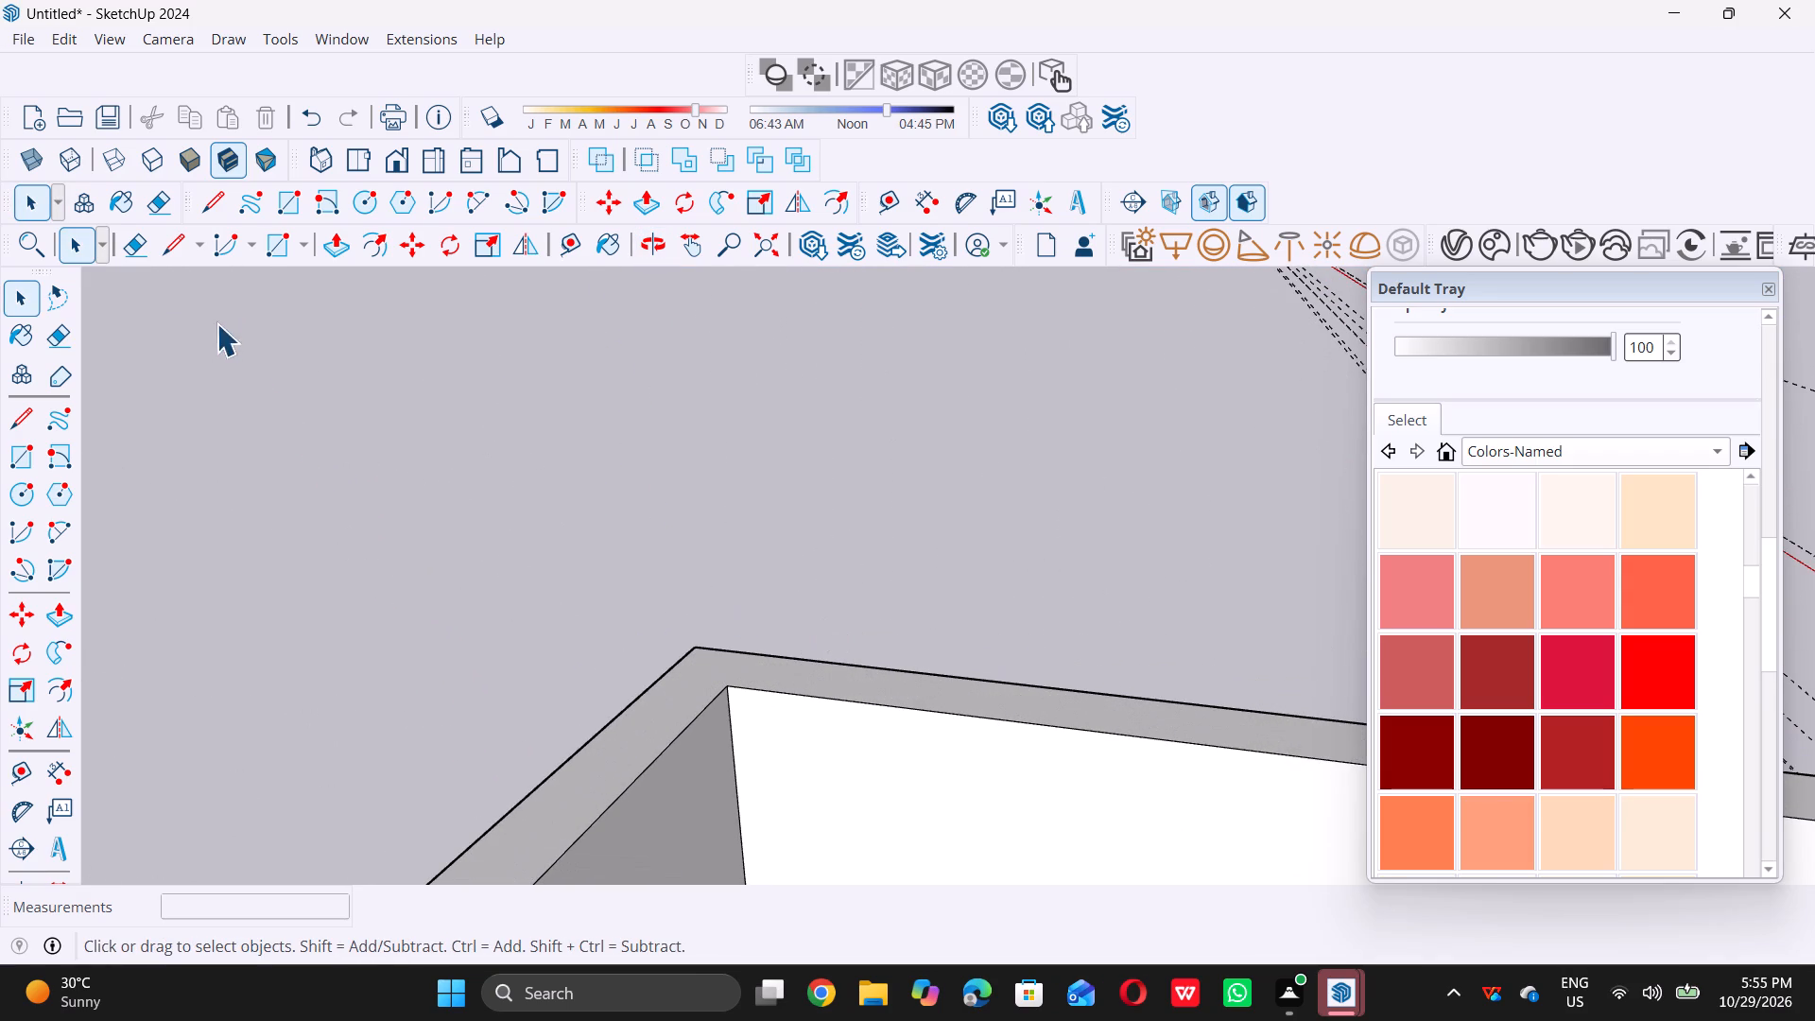
left_click(65, 463)
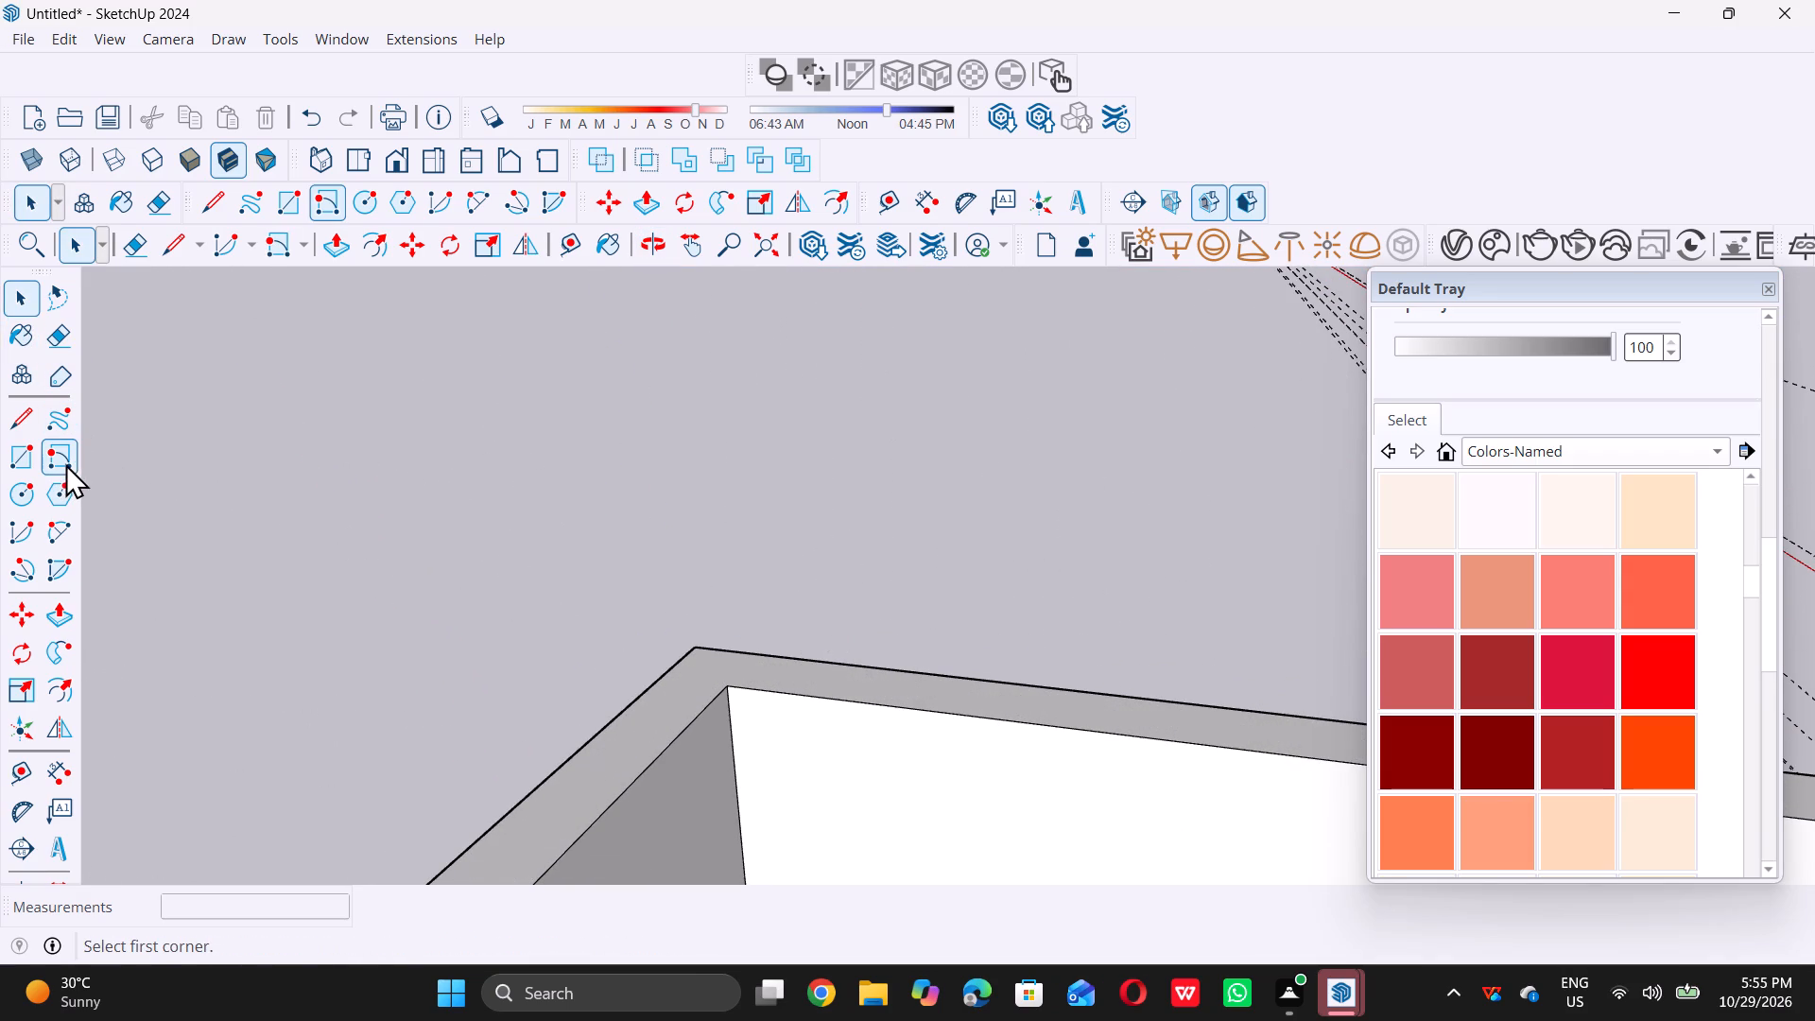
scroll(786, 645, "up", 4)
scroll(851, 546, "down", 4)
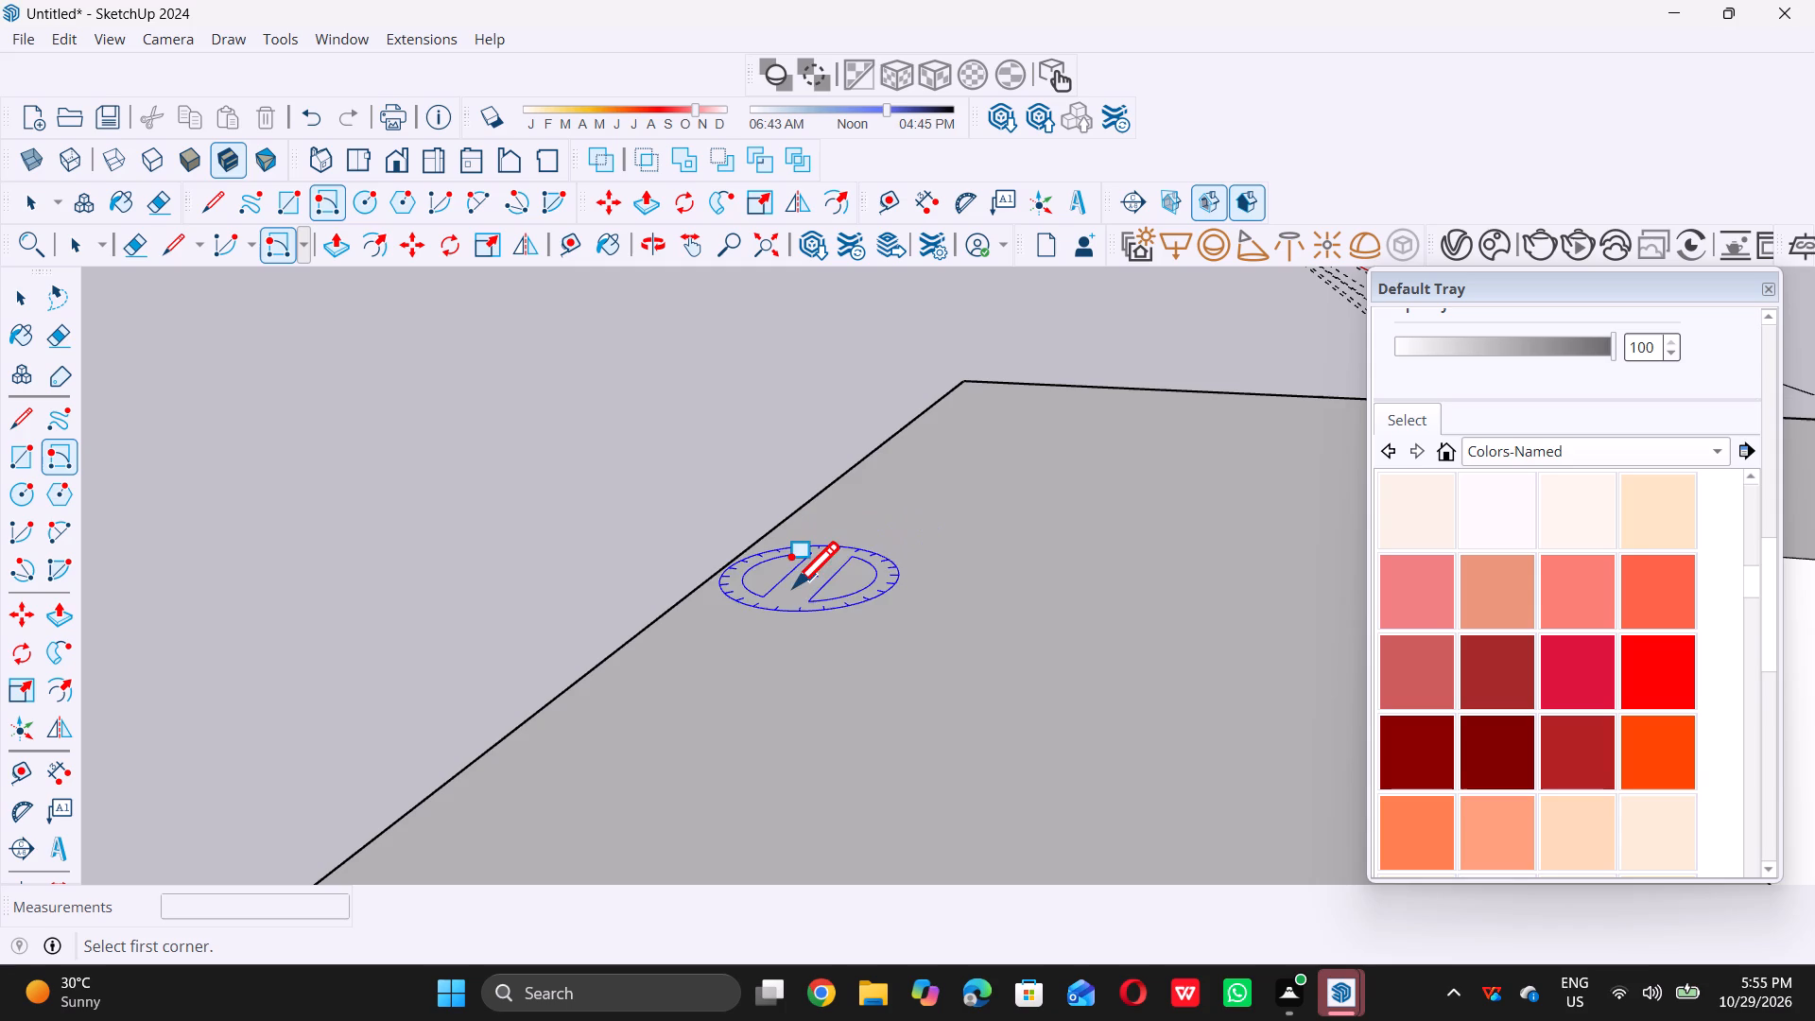
double_click(970, 376)
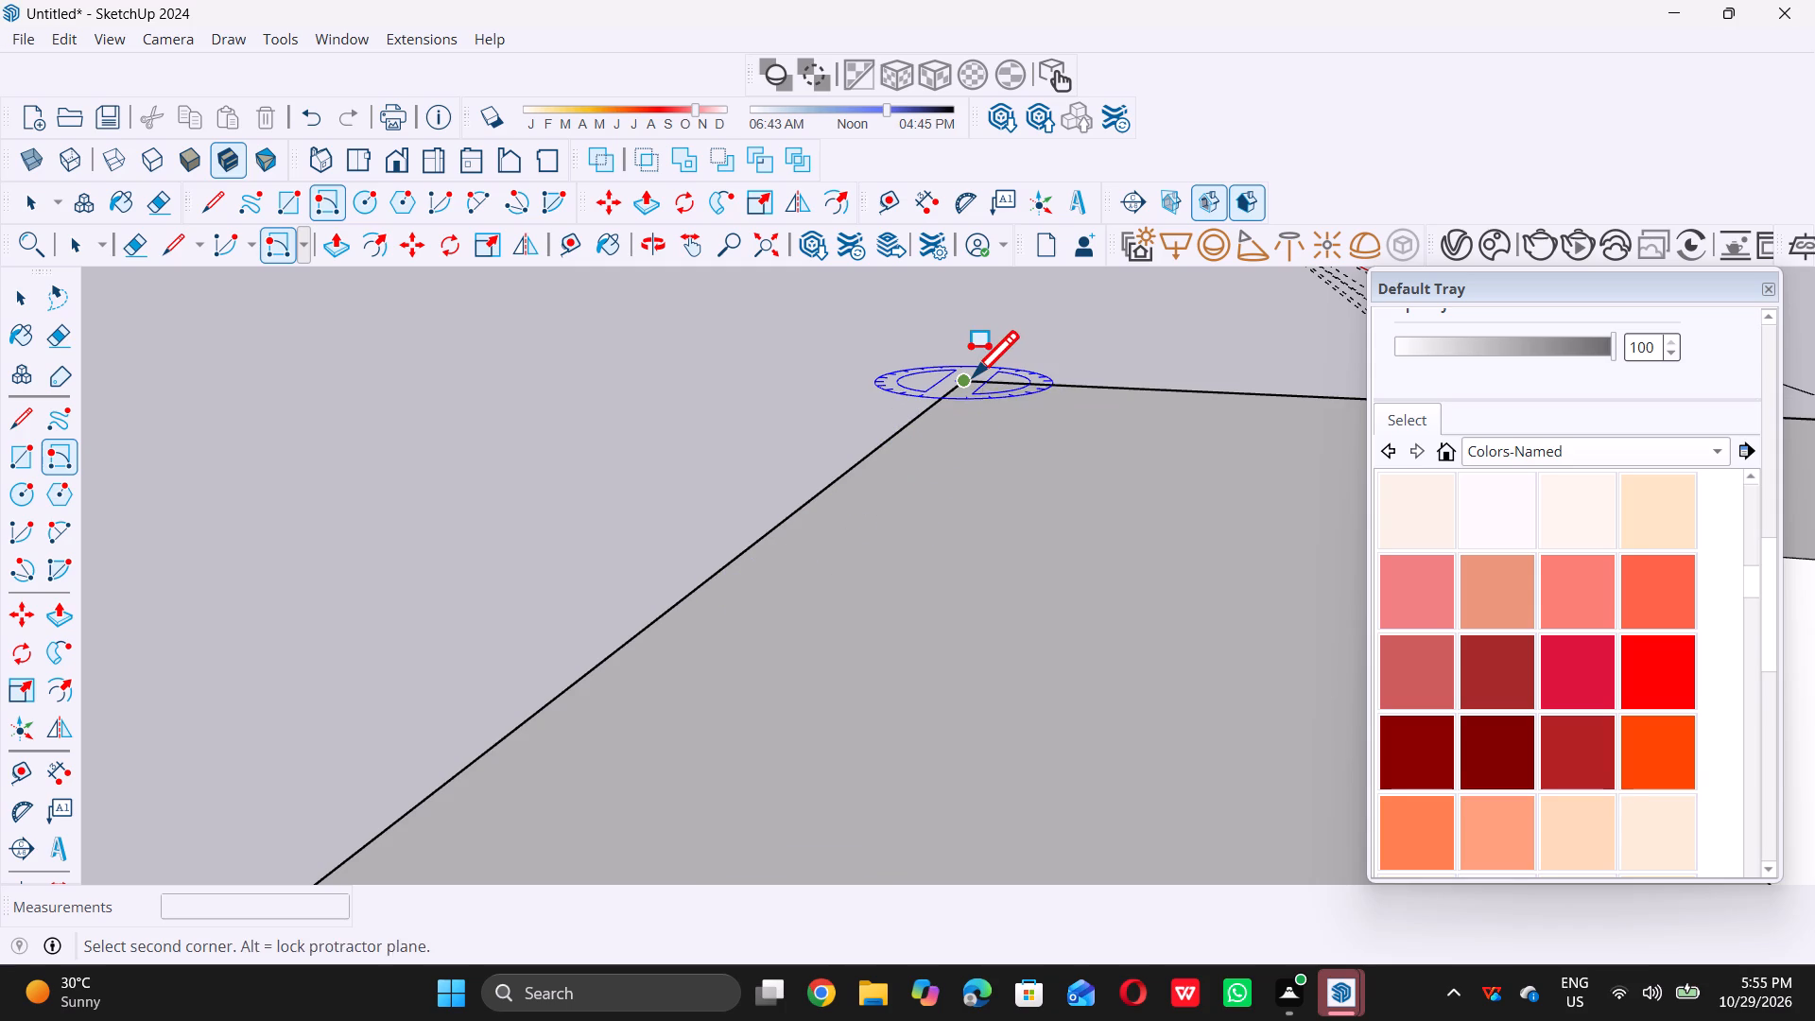
scroll(970, 376, "down", 20)
scroll(970, 376, "down", 4)
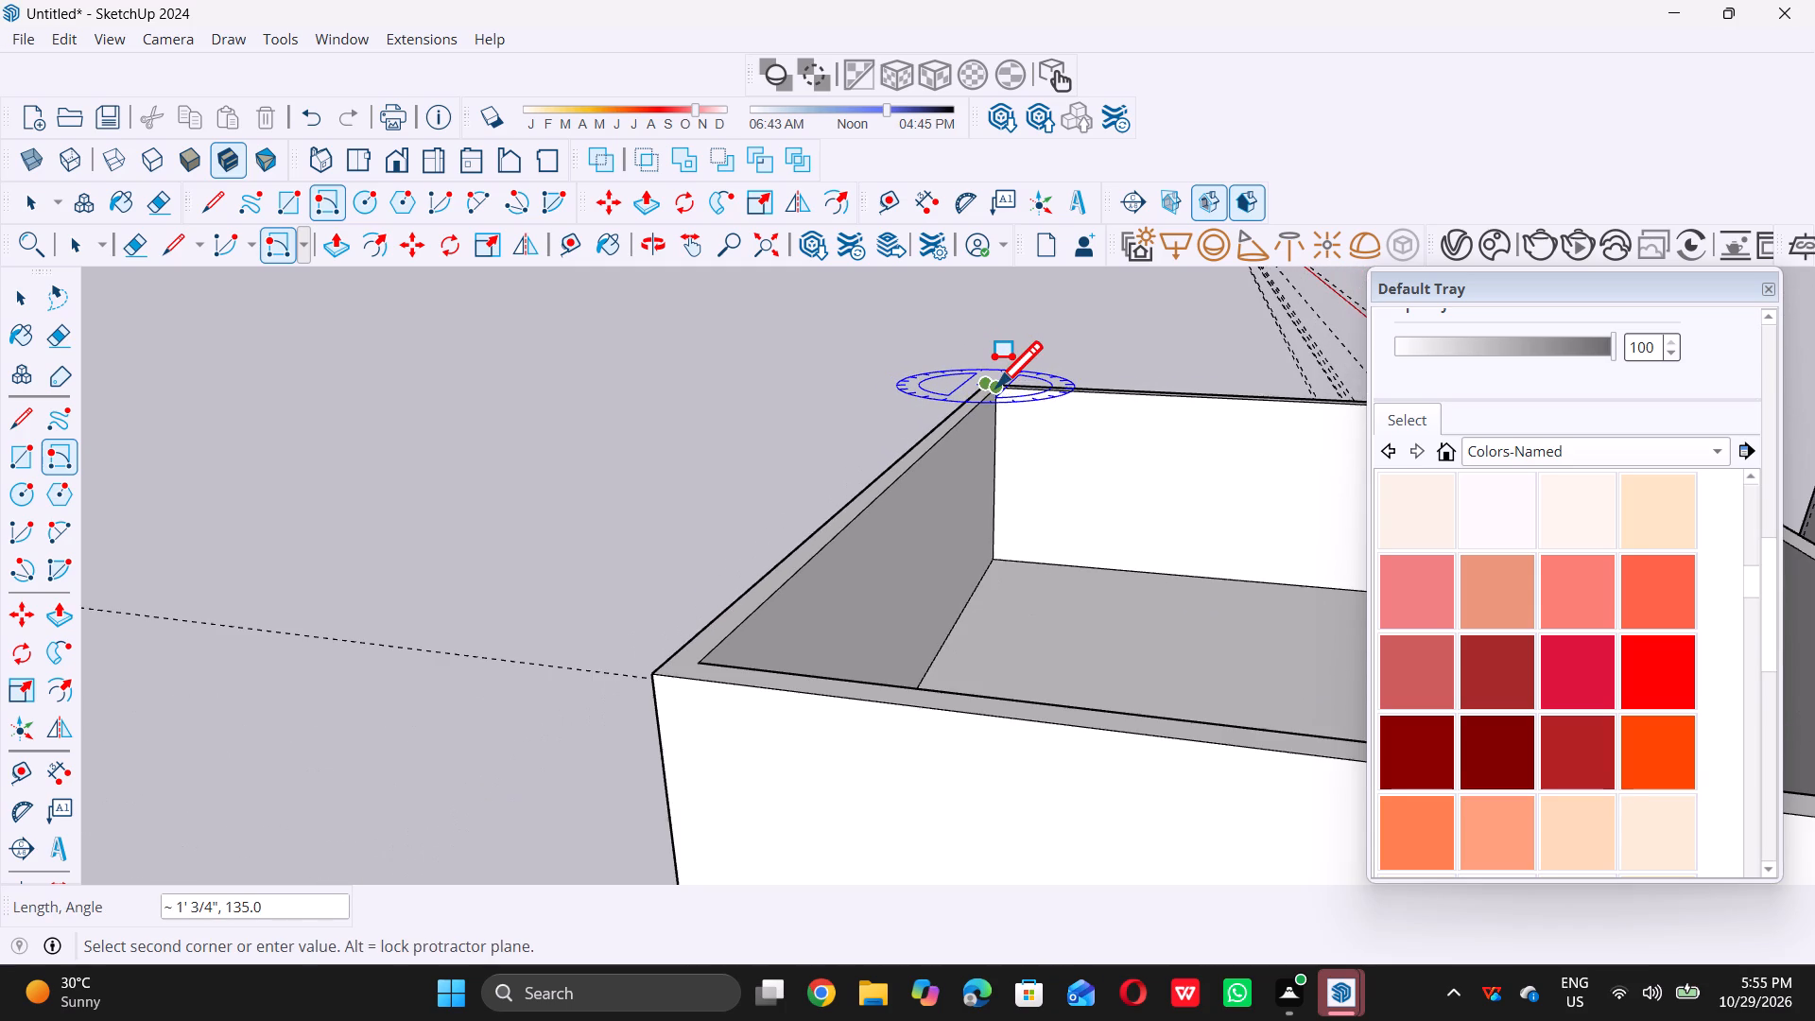
double_click(658, 674)
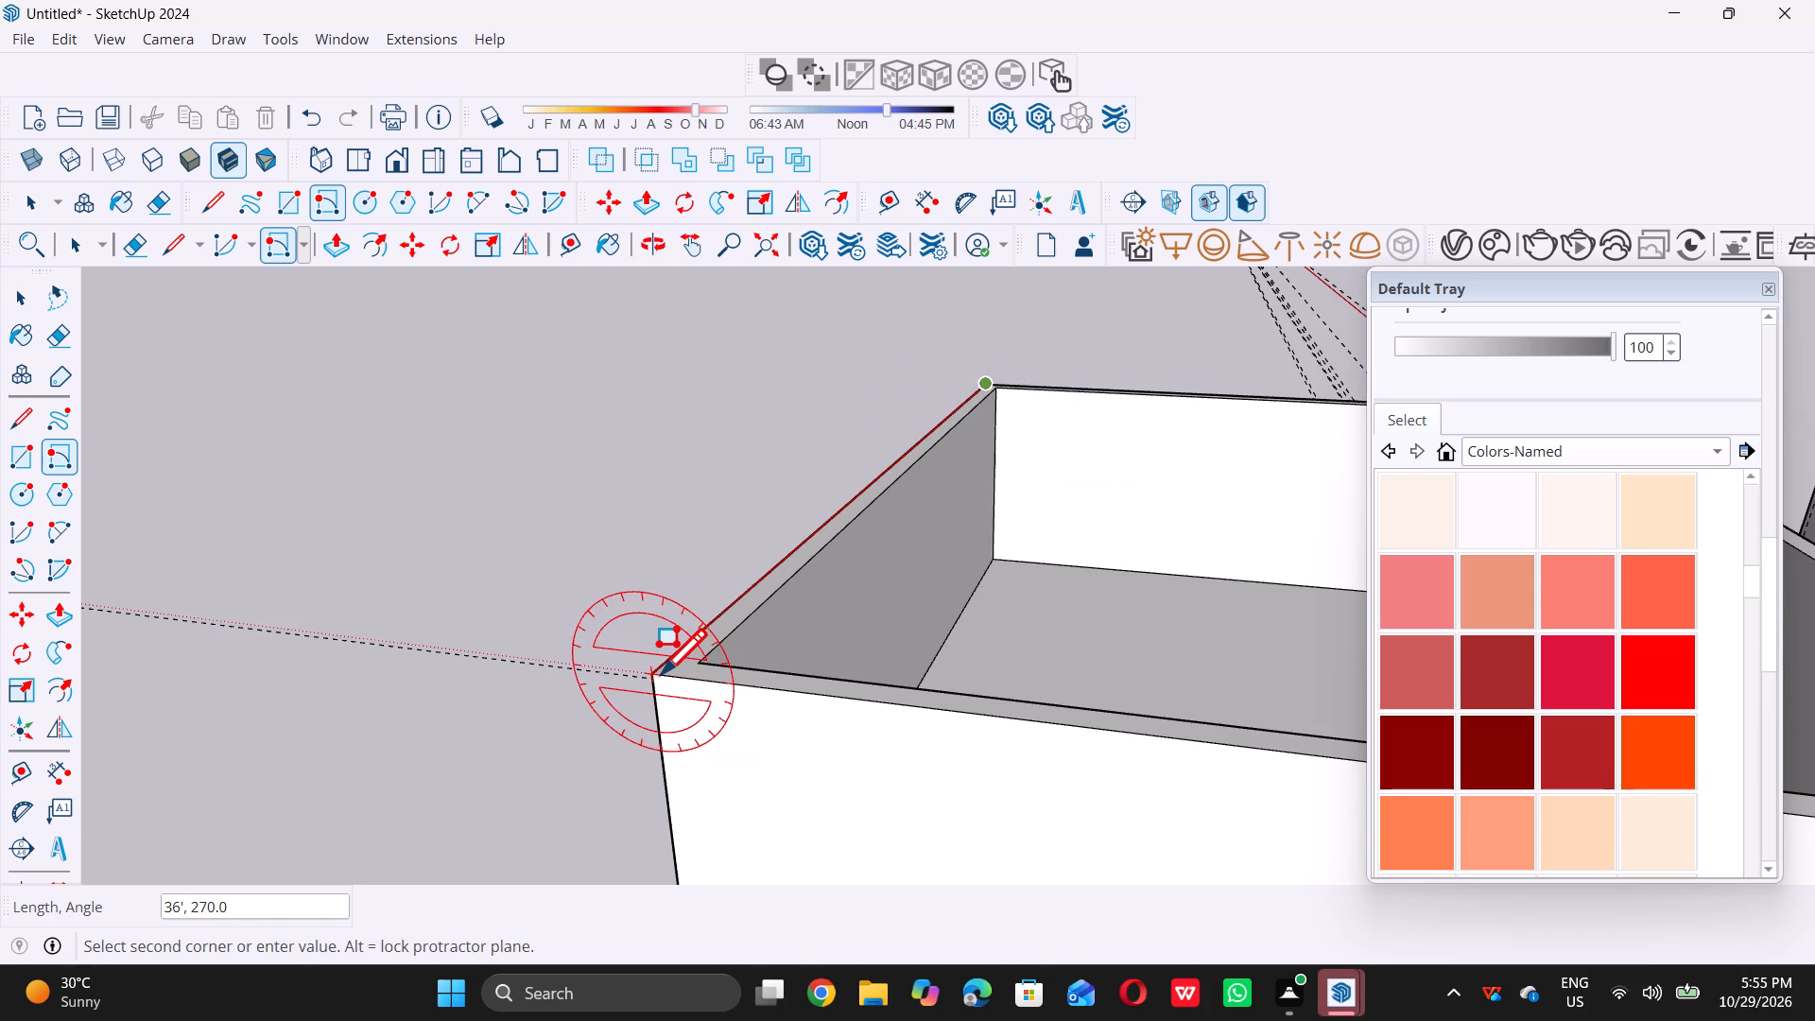
scroll(658, 674, "down", 4)
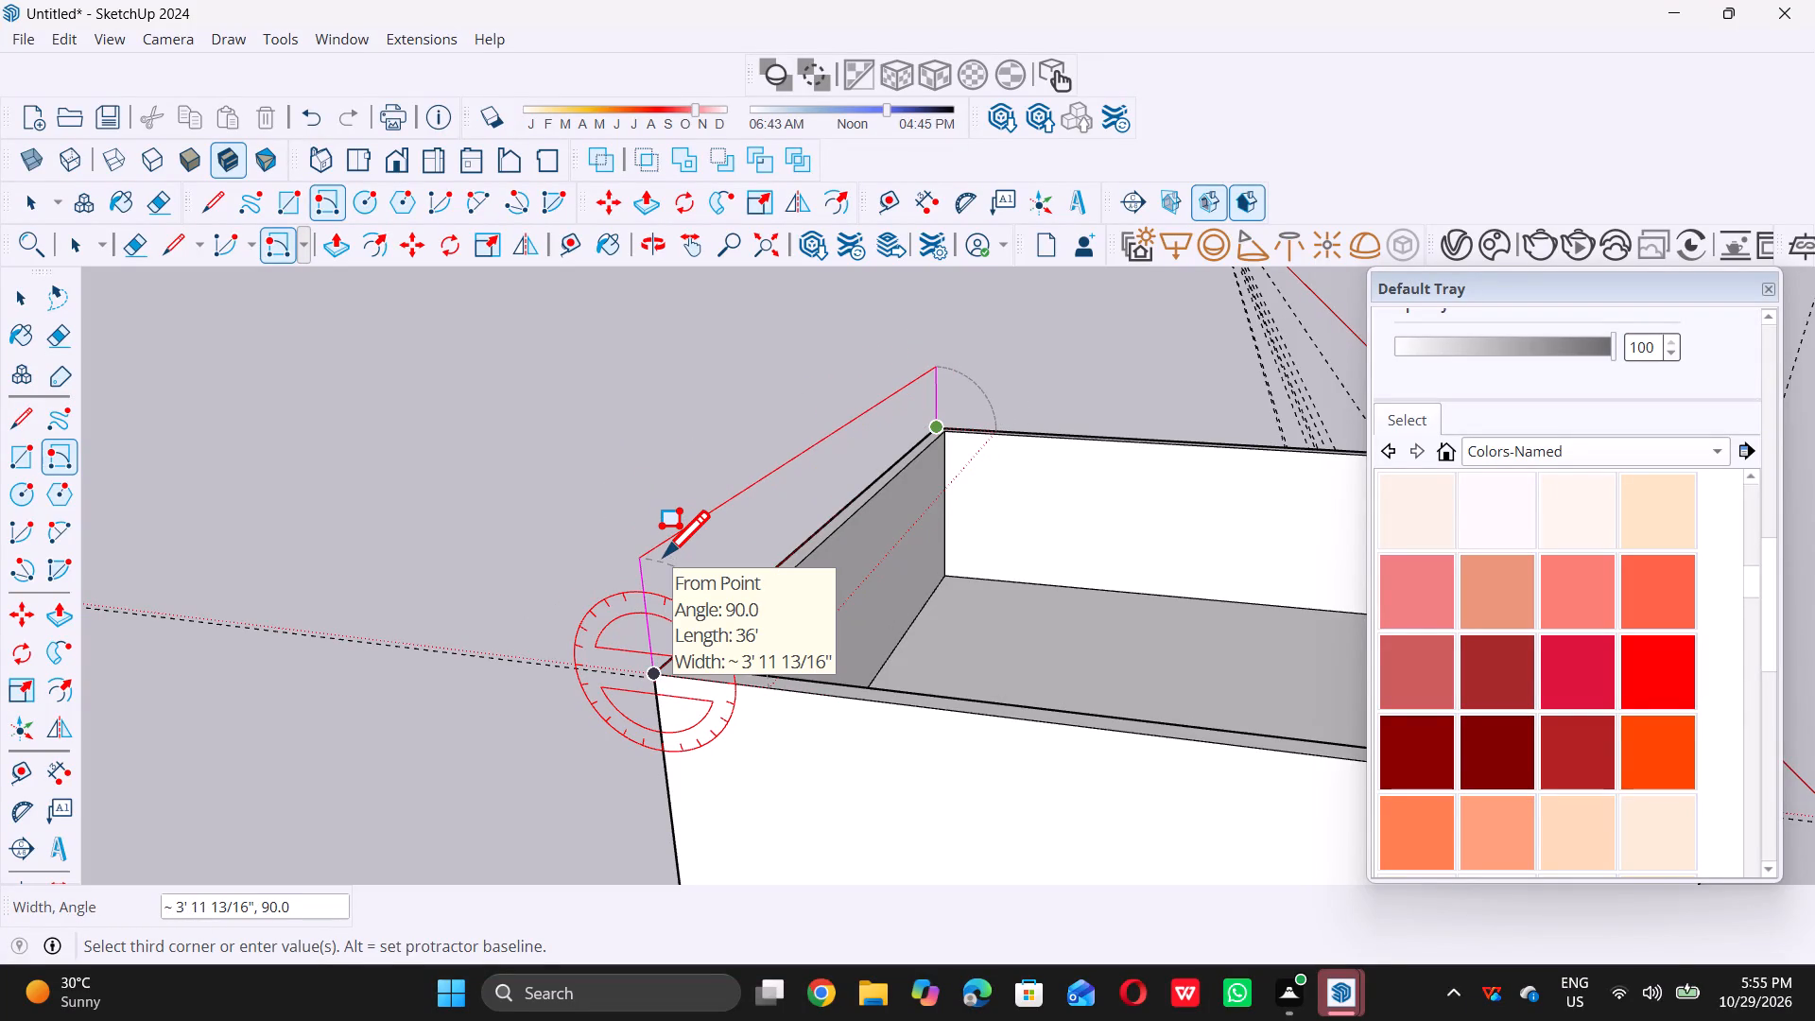
key("9")
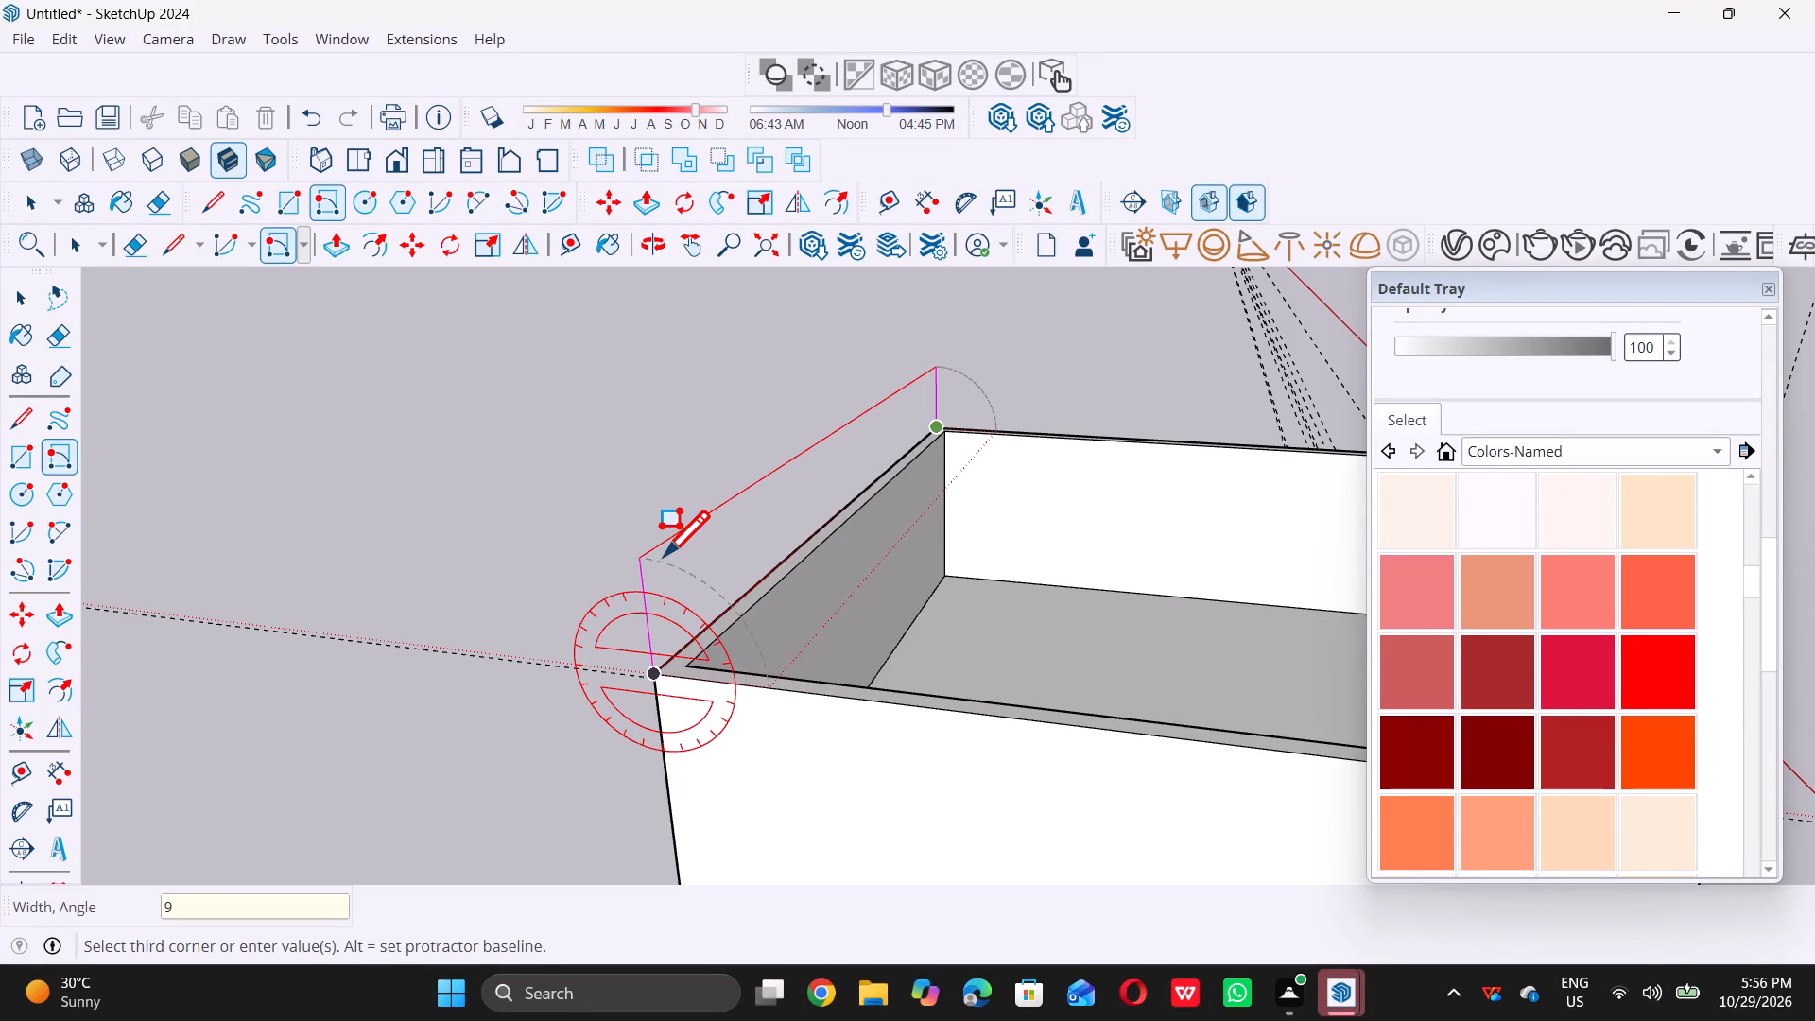
key("shift+quotedbl")
key("Return")
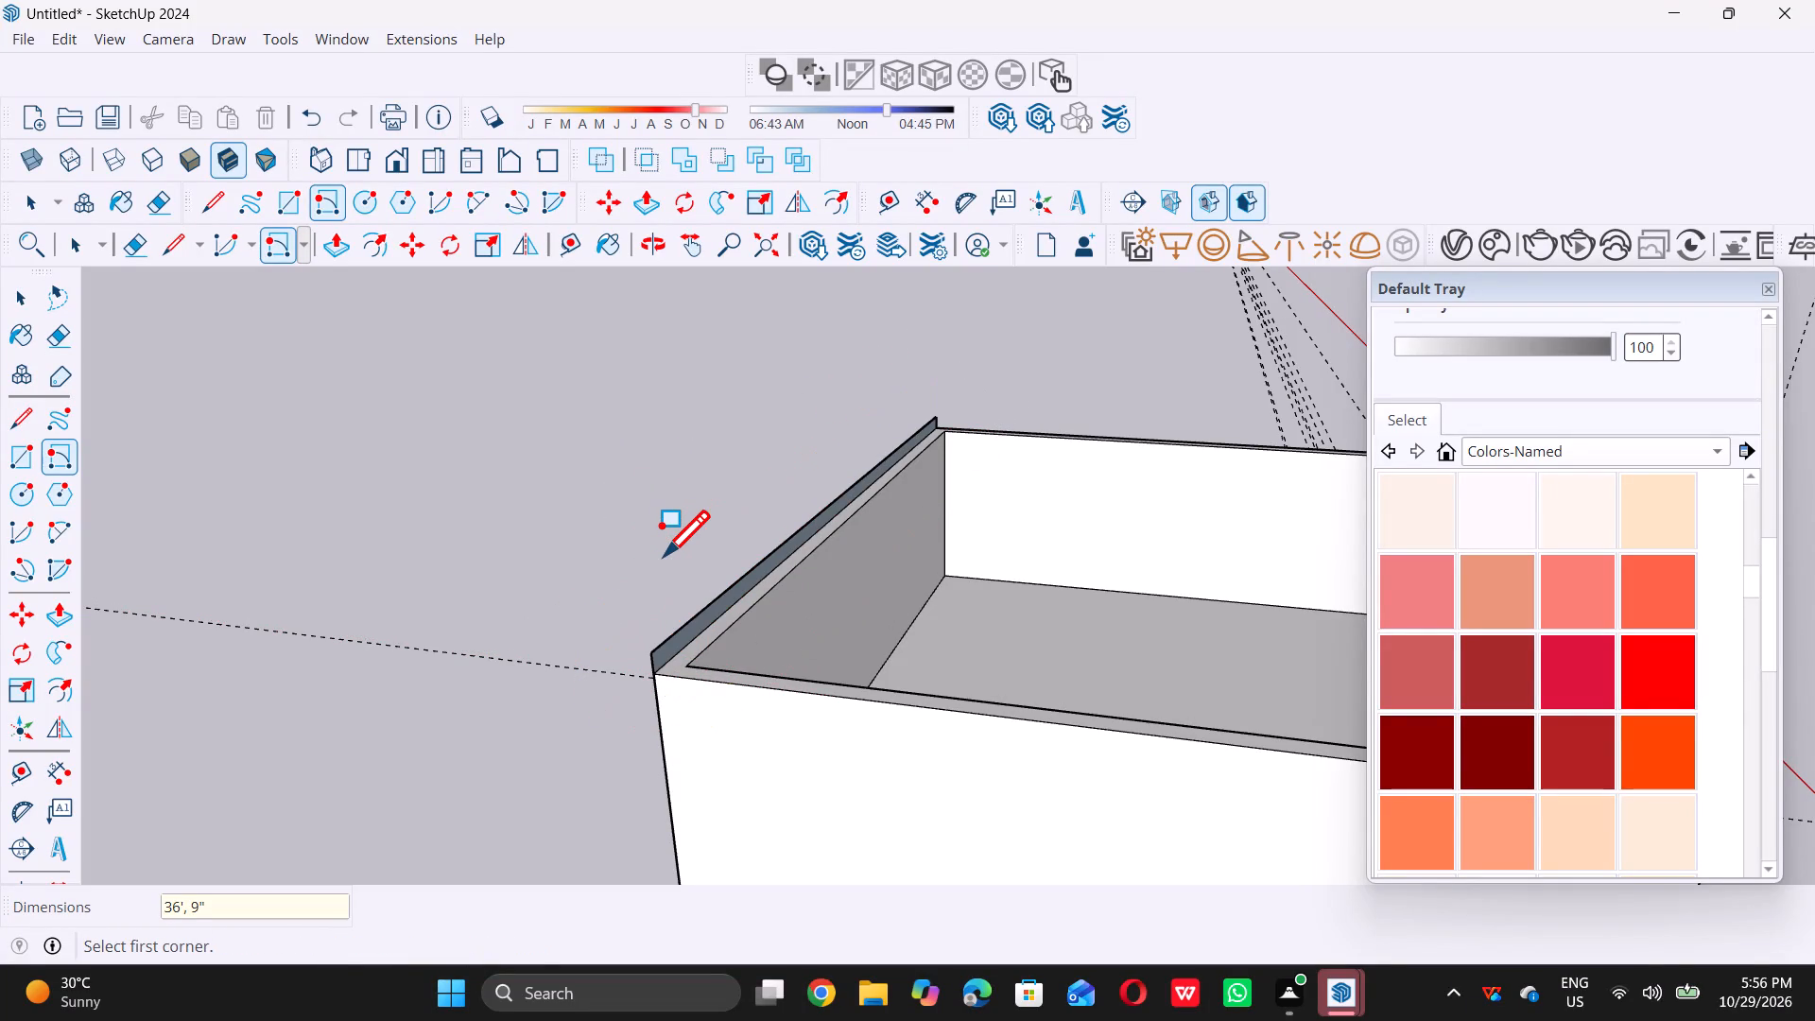
key("space")
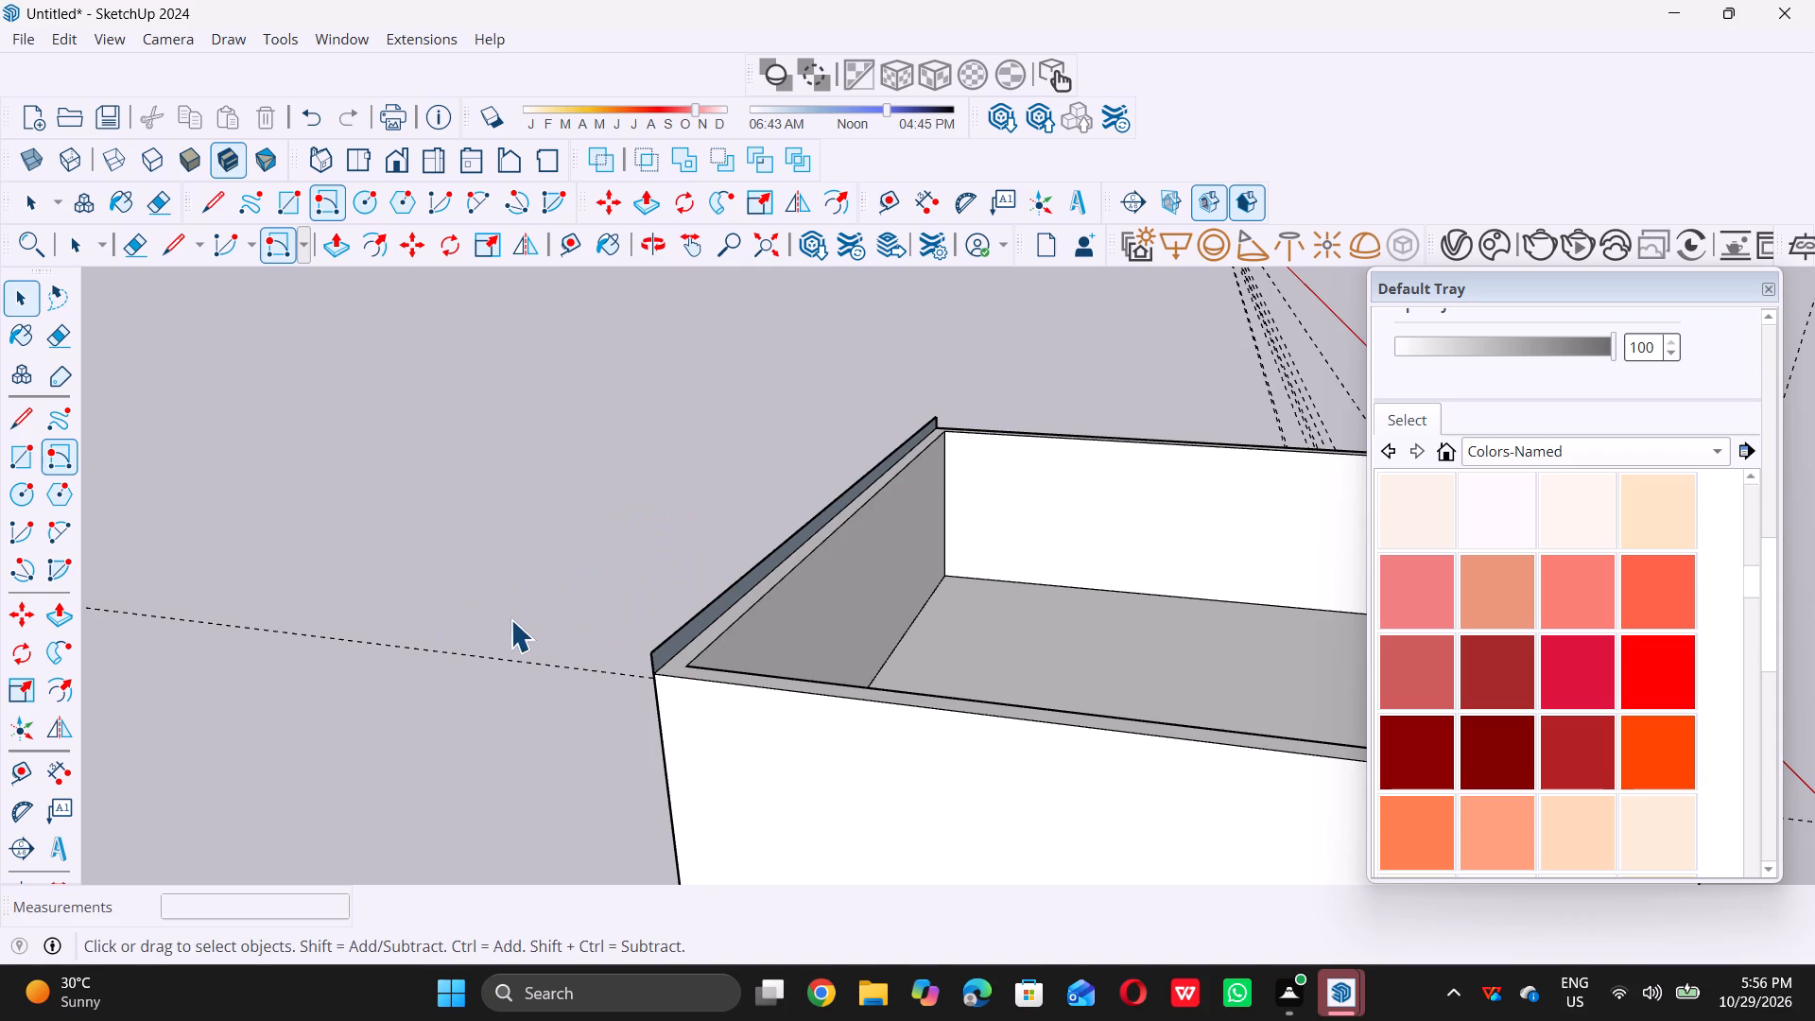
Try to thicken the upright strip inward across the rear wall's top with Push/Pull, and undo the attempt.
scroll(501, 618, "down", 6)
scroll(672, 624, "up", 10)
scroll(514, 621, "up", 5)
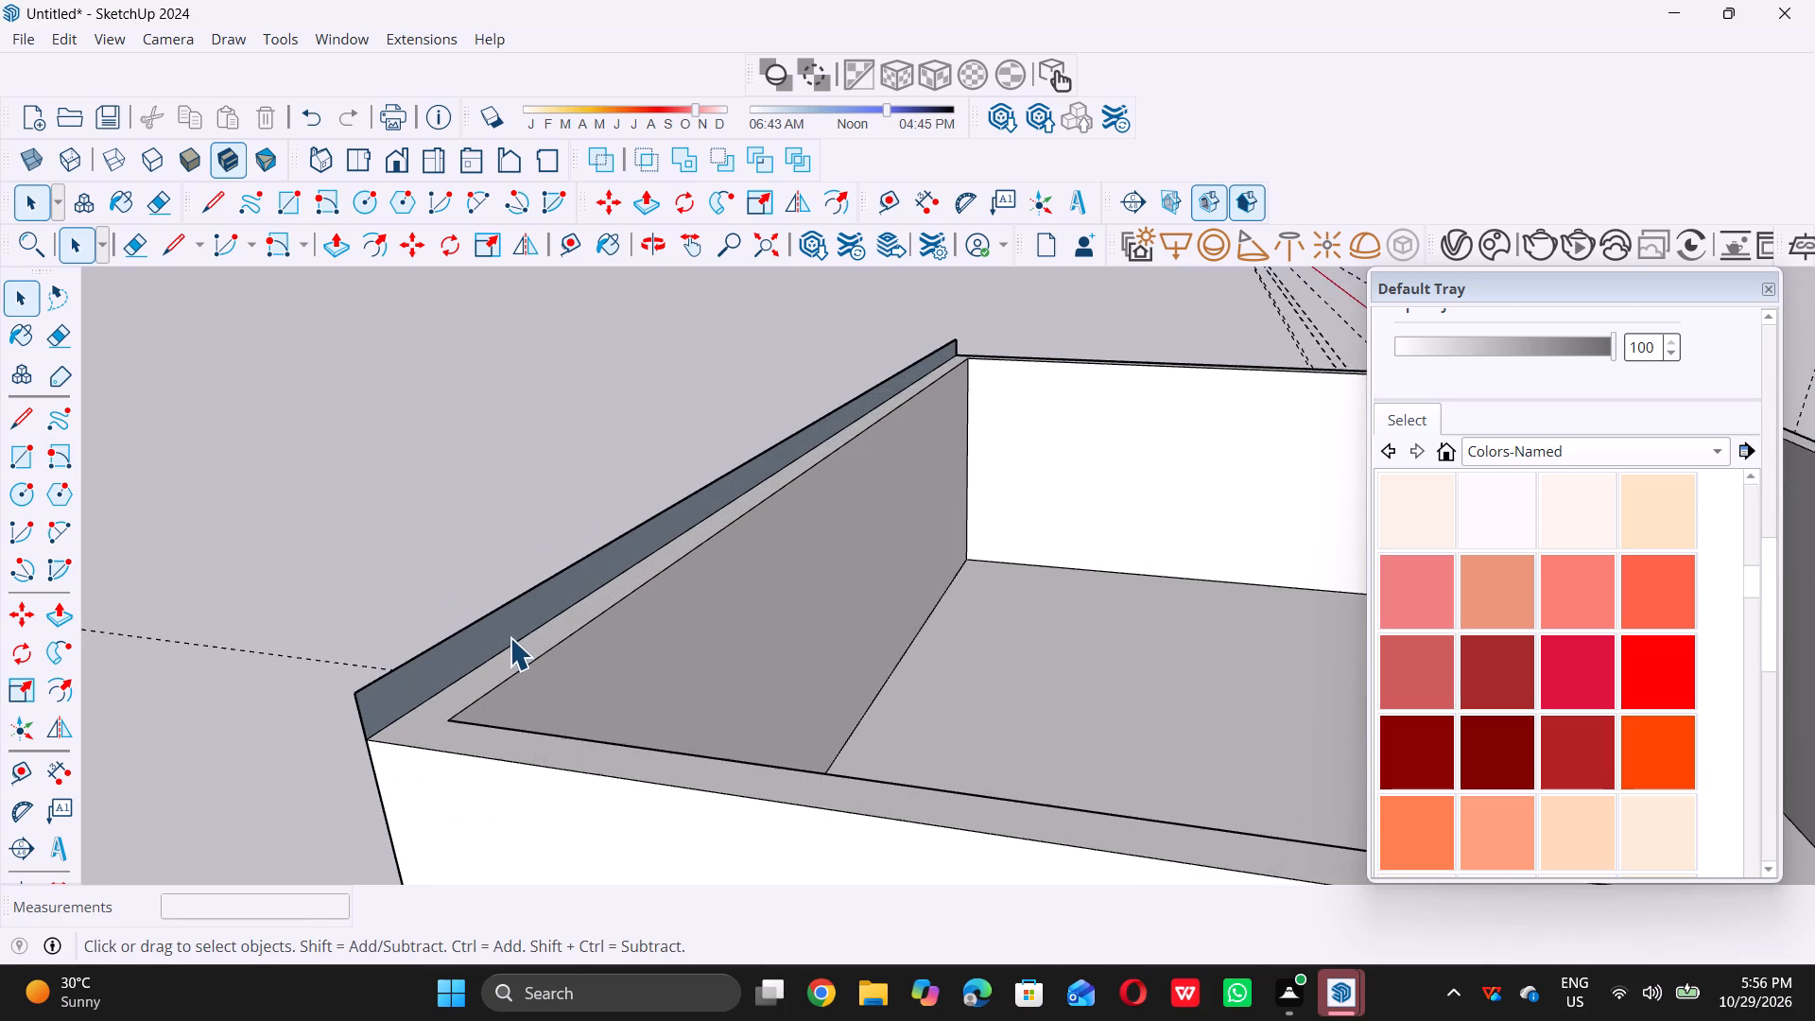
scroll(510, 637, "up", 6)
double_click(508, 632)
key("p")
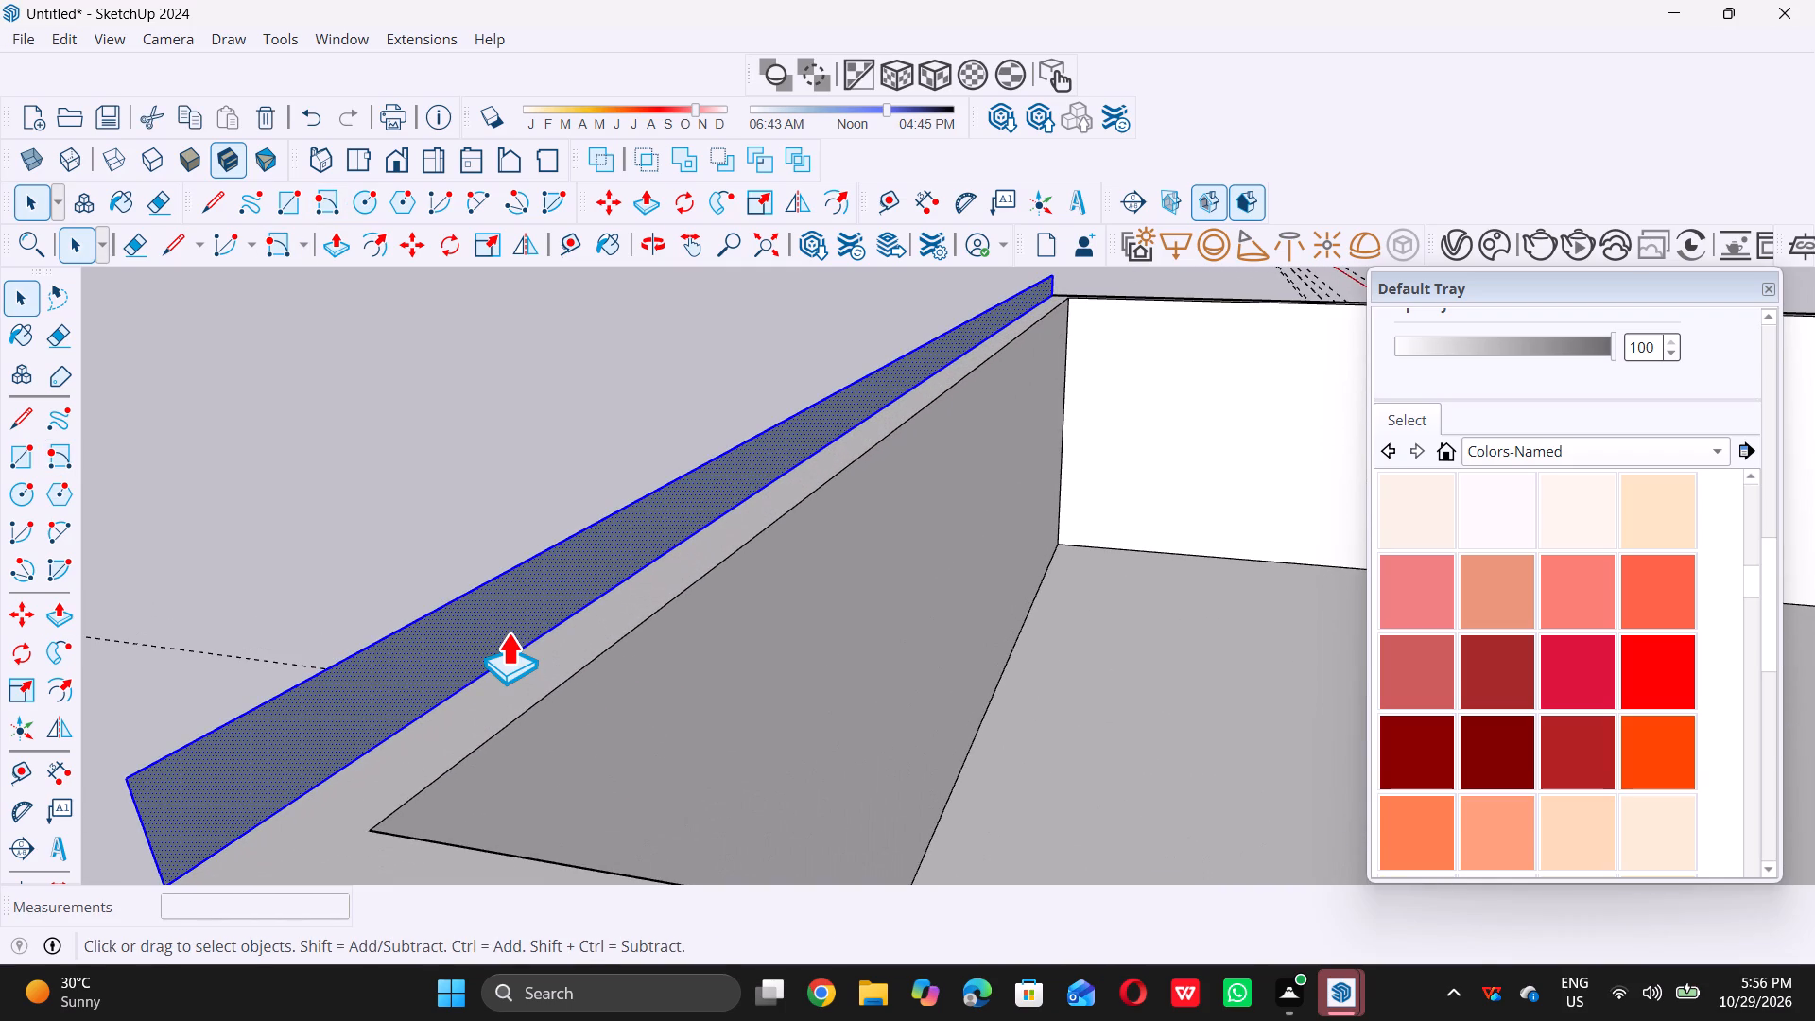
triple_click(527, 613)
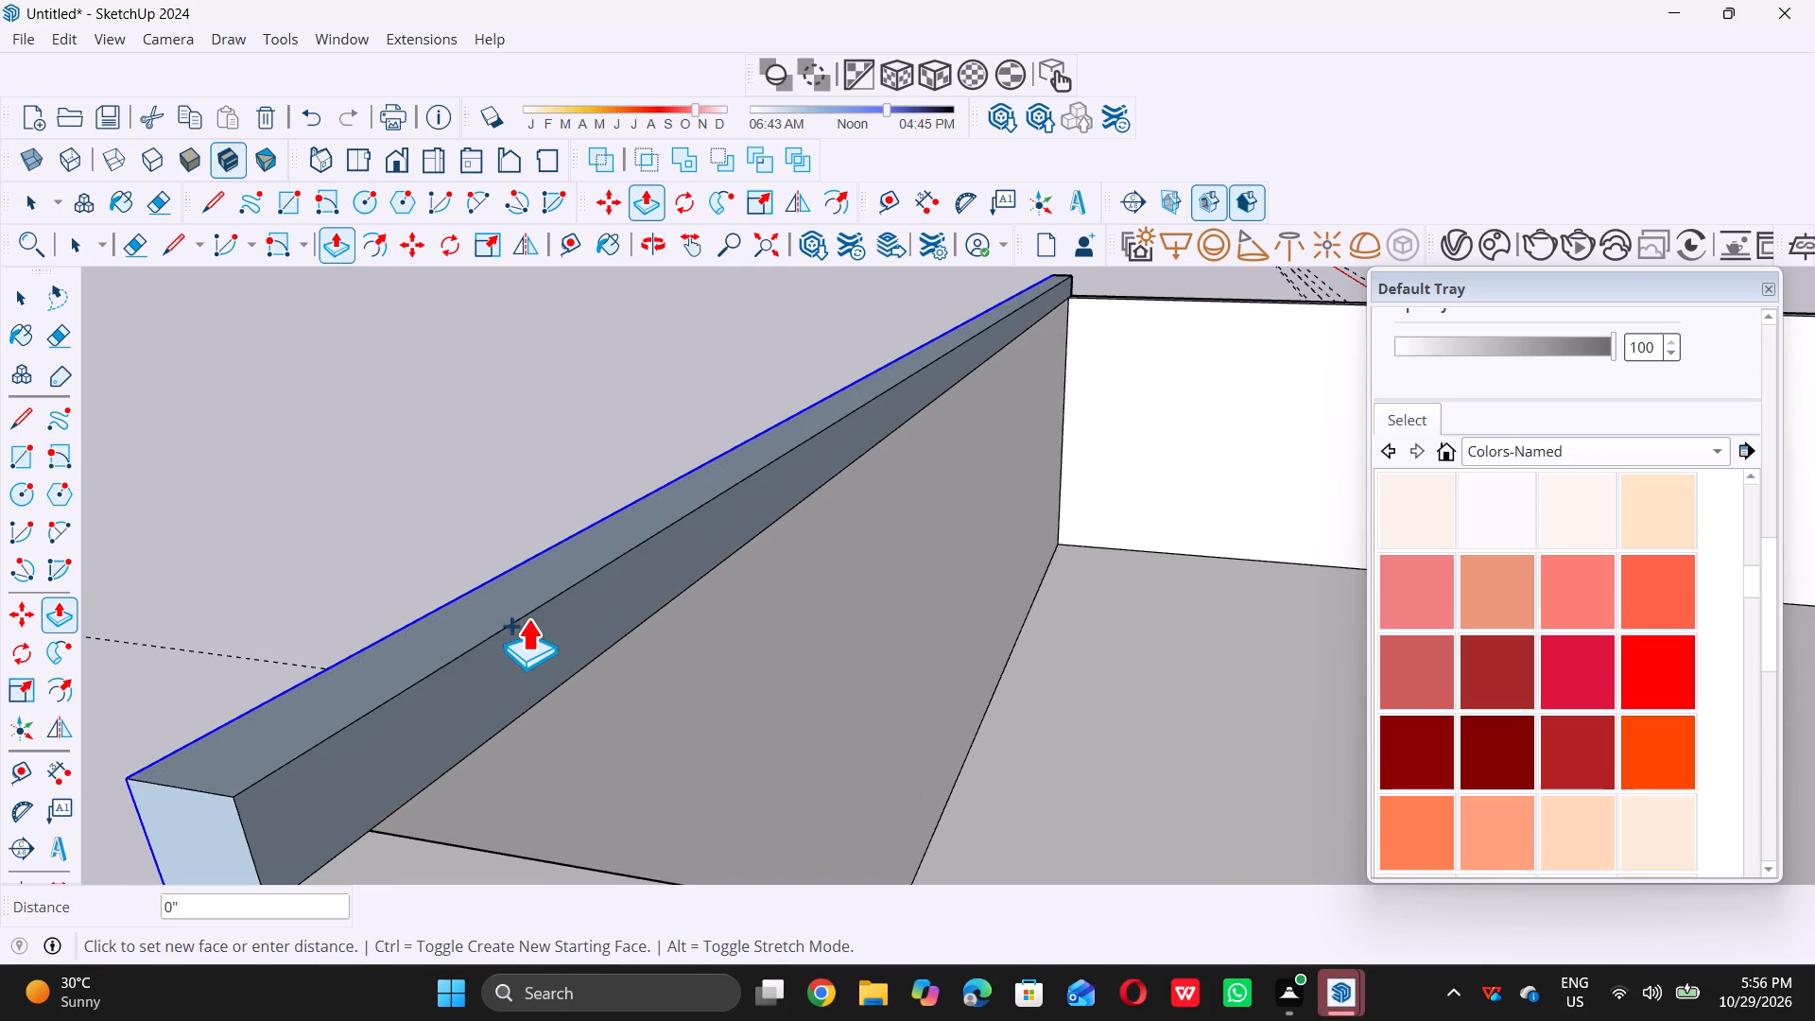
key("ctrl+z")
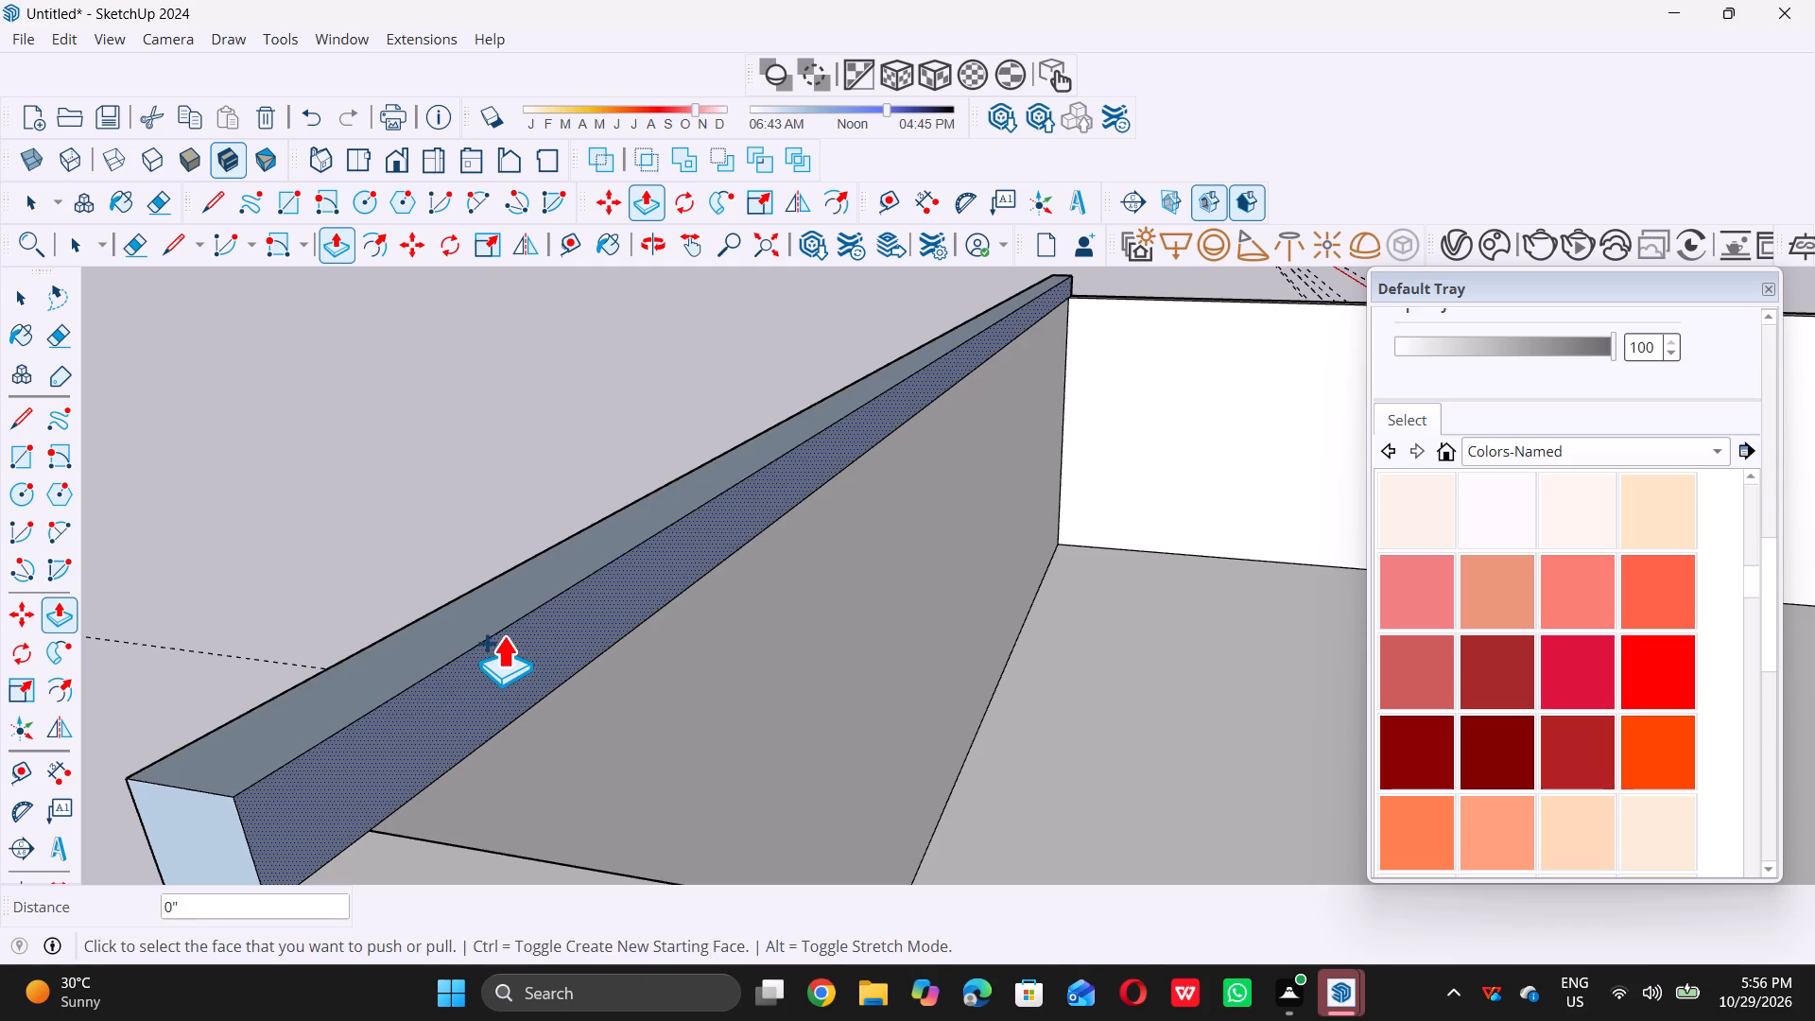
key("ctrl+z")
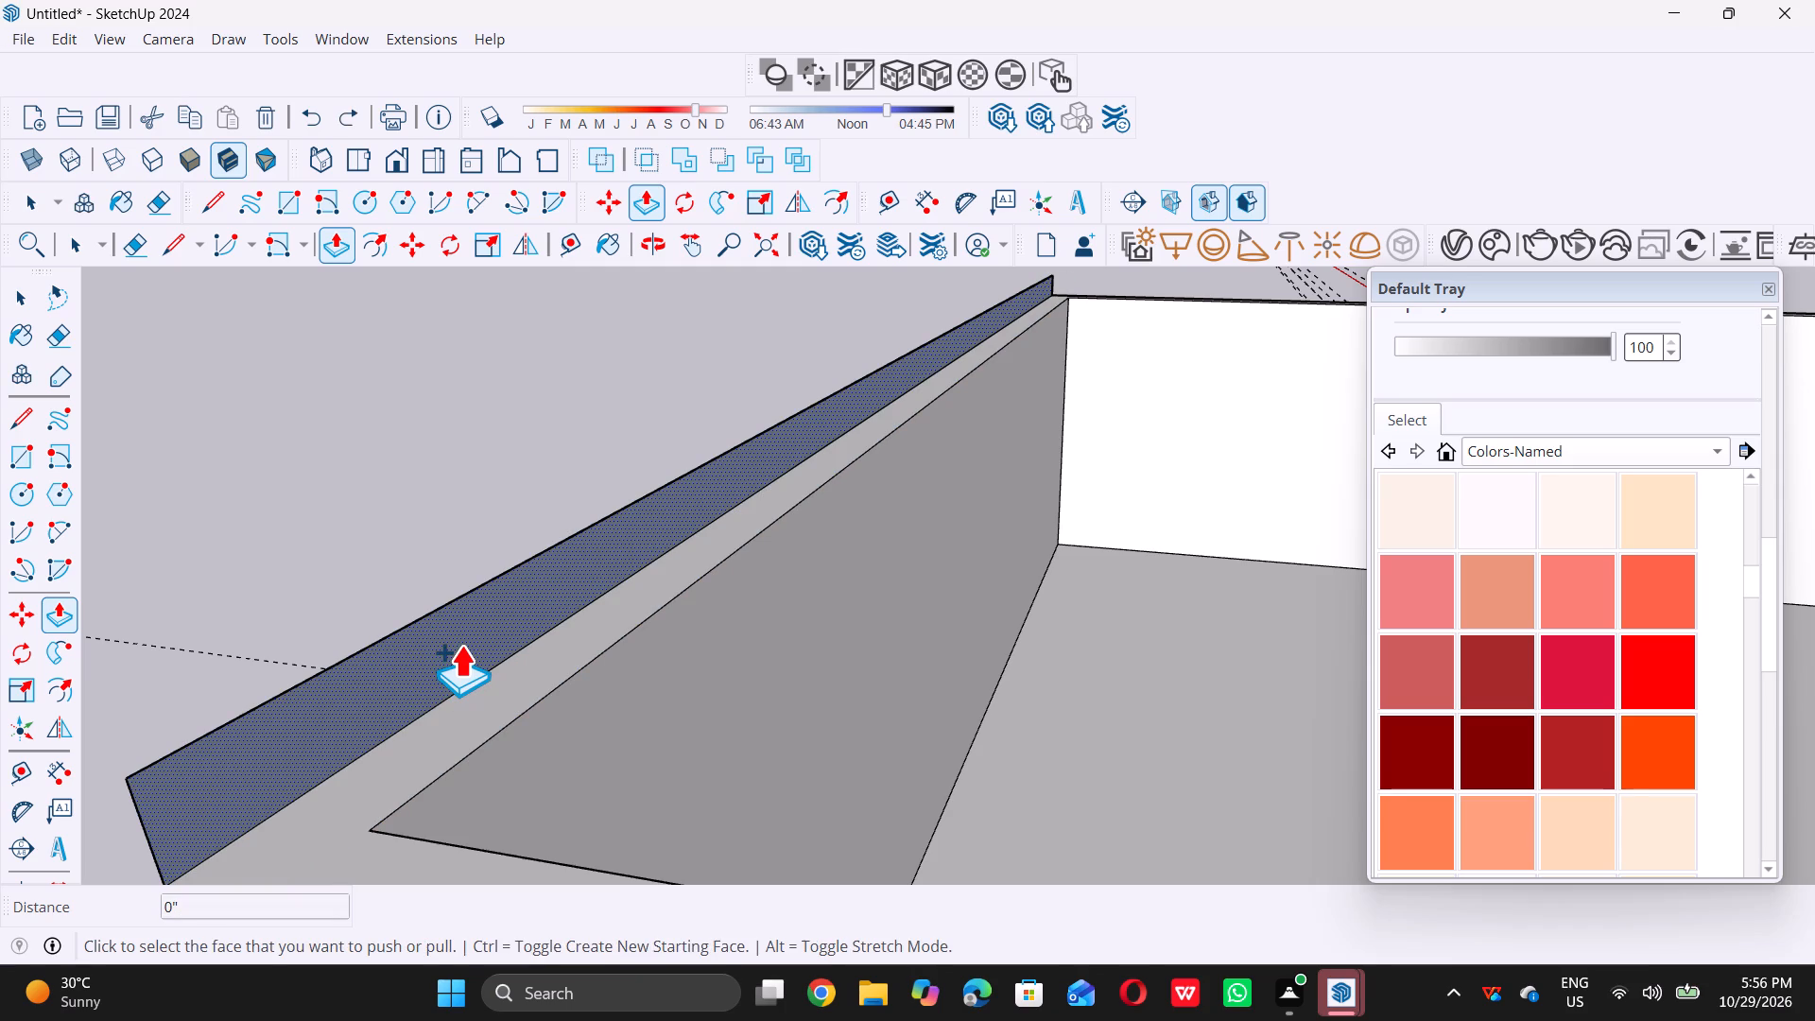
Push/Pull the upright strip into a thin slab projecting slightly beyond the rear wall's outer face.
double_click(460, 645)
key("ctrl+z")
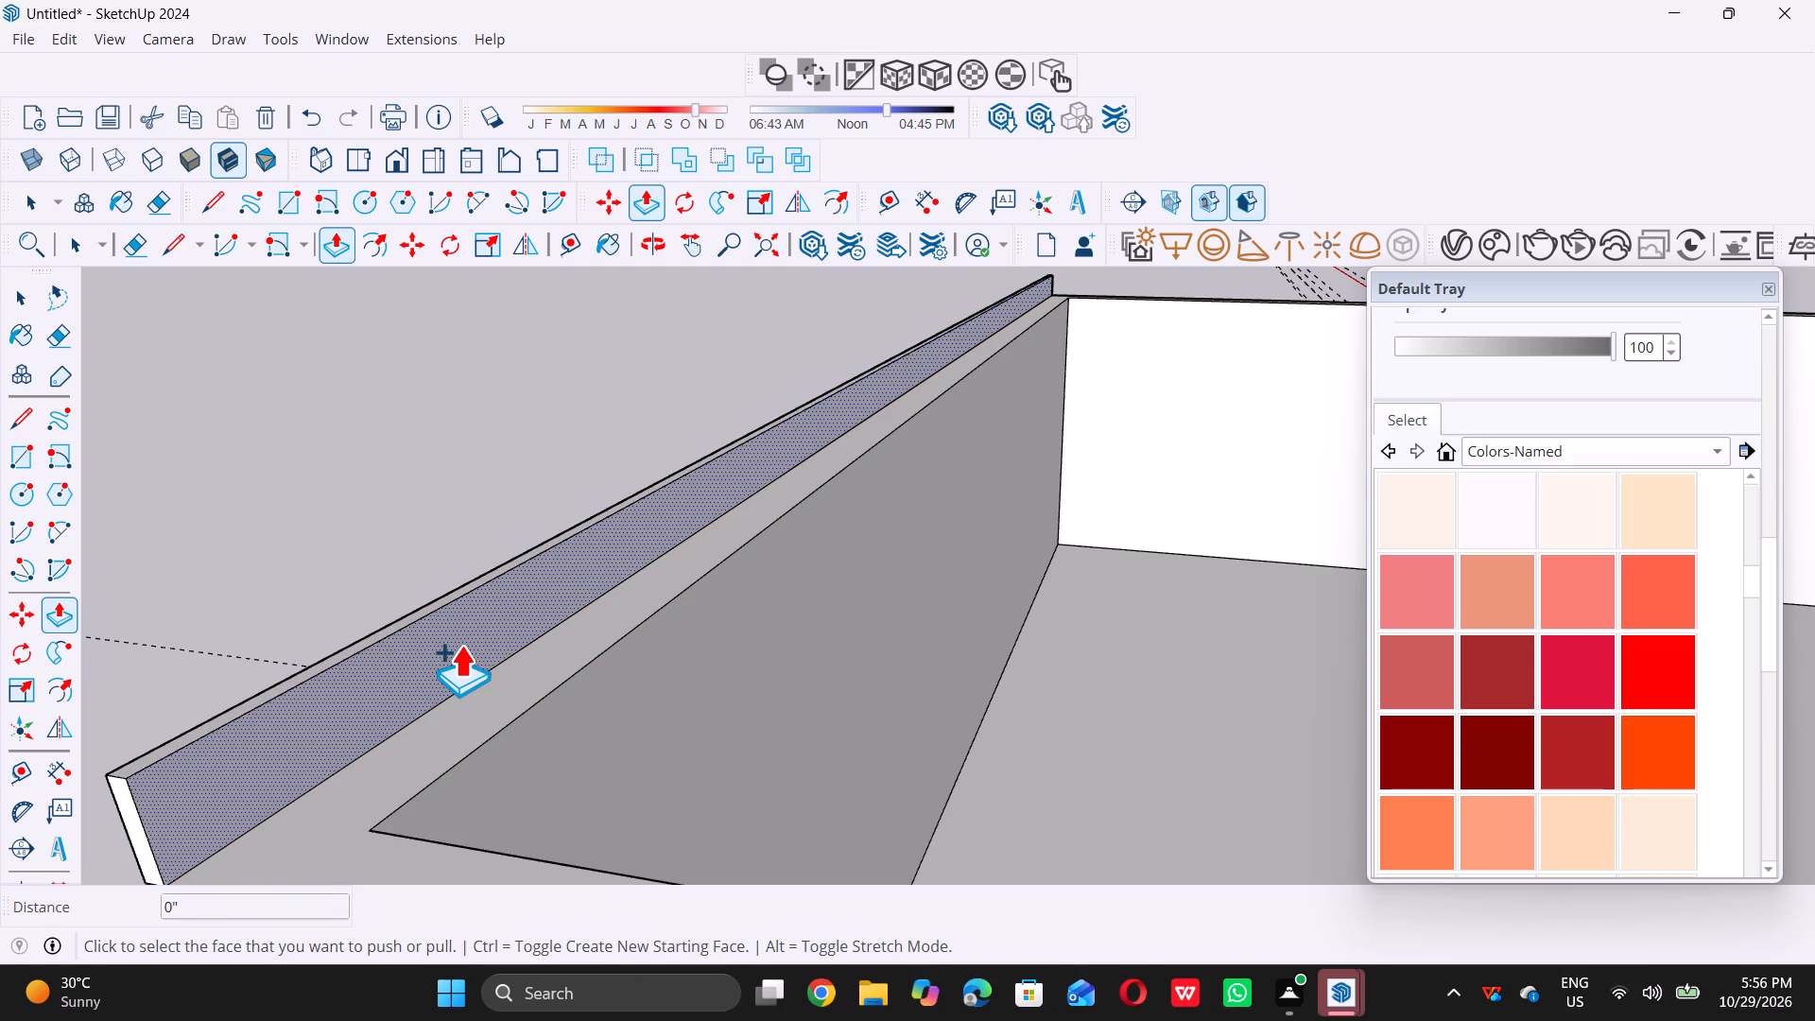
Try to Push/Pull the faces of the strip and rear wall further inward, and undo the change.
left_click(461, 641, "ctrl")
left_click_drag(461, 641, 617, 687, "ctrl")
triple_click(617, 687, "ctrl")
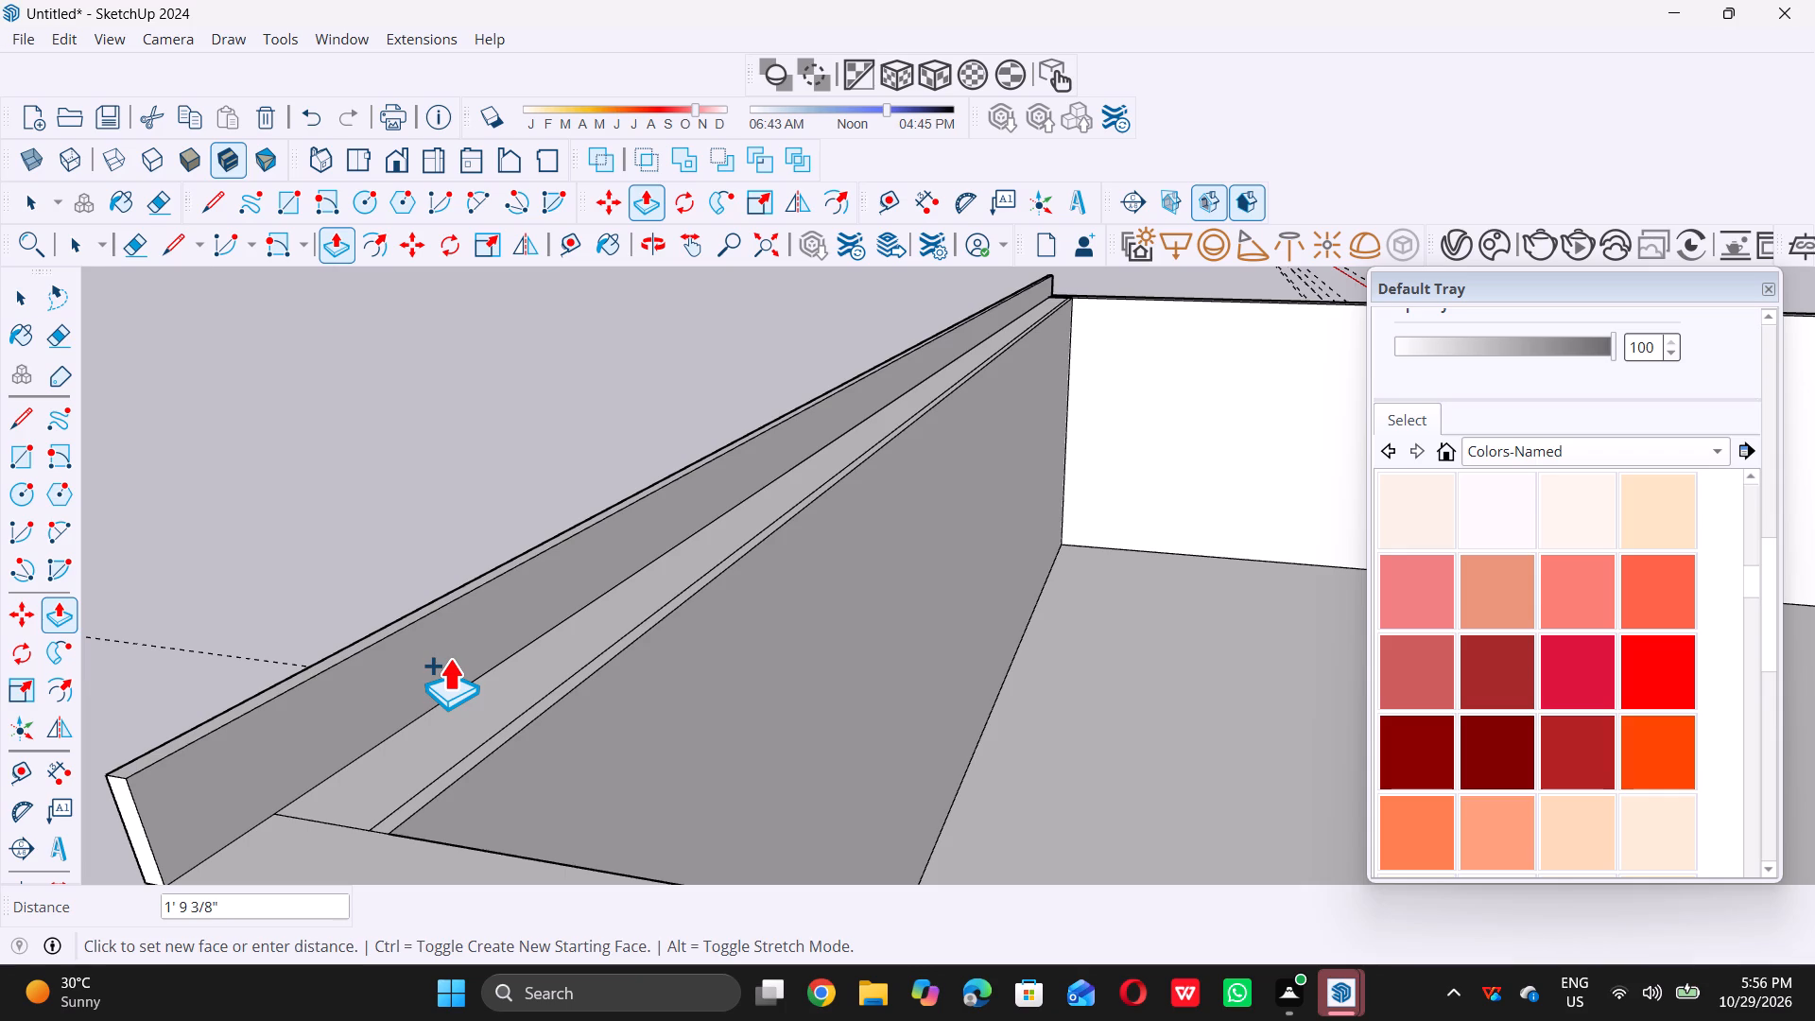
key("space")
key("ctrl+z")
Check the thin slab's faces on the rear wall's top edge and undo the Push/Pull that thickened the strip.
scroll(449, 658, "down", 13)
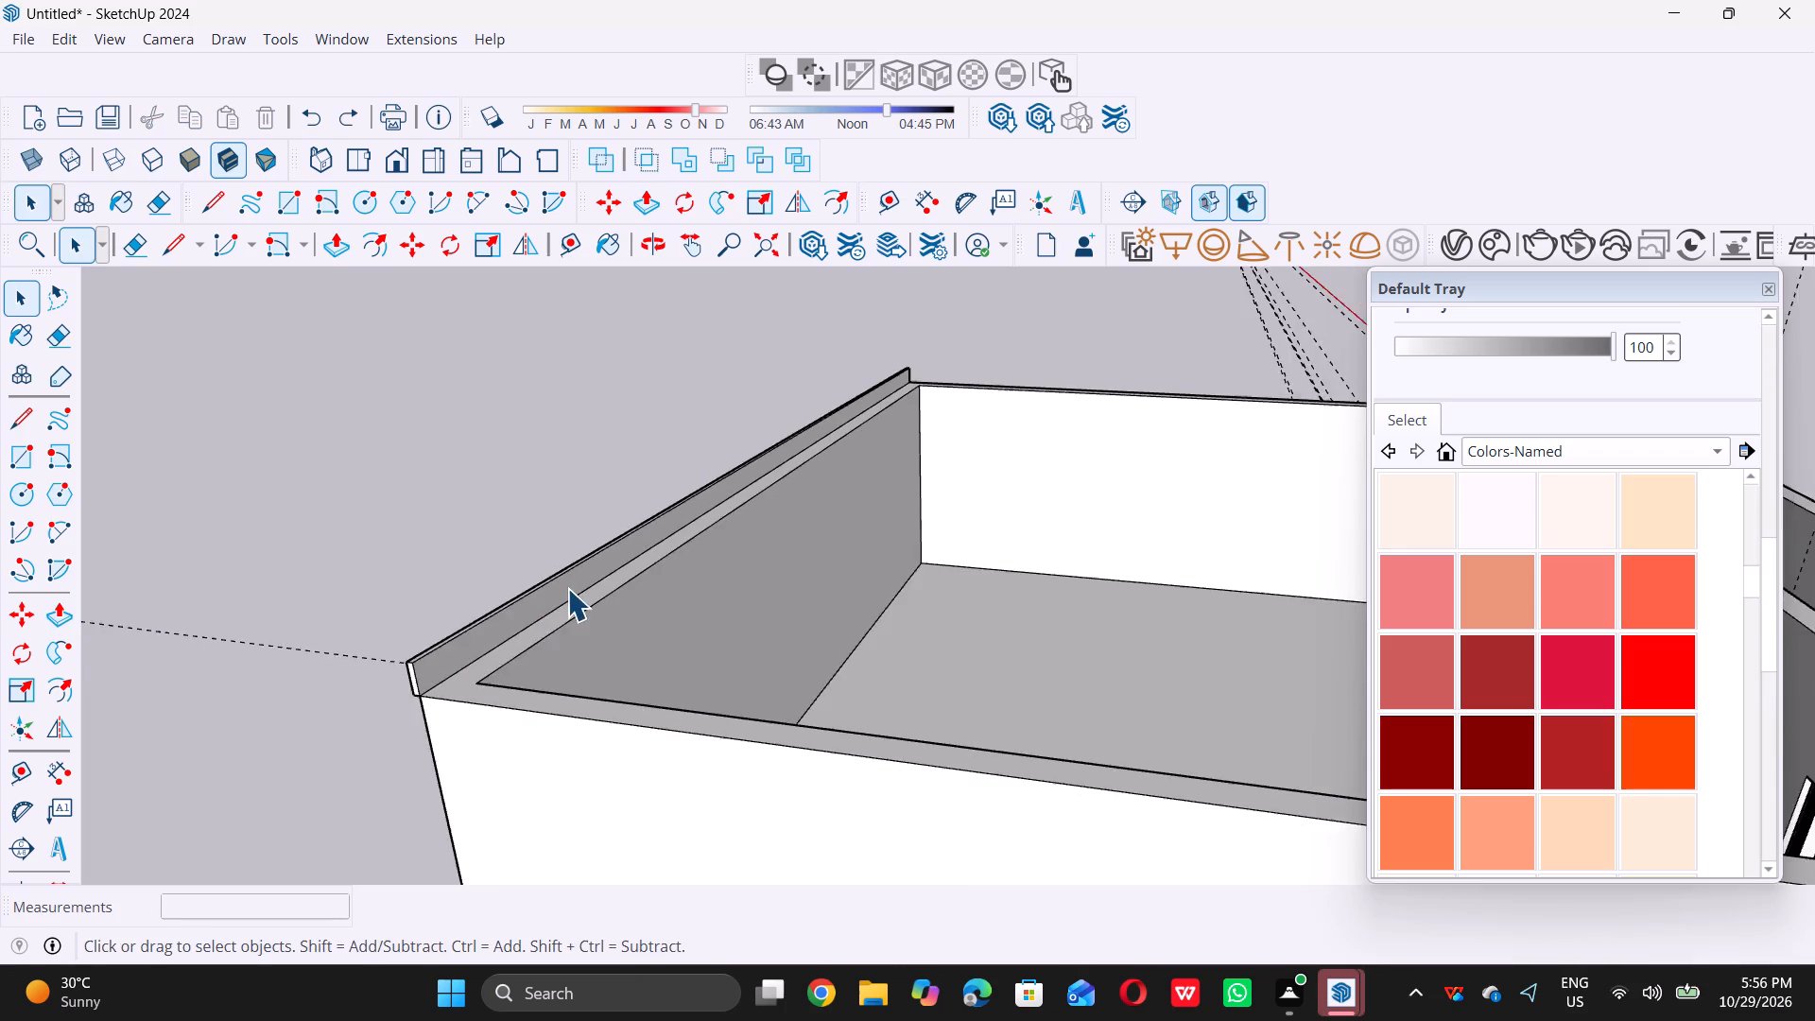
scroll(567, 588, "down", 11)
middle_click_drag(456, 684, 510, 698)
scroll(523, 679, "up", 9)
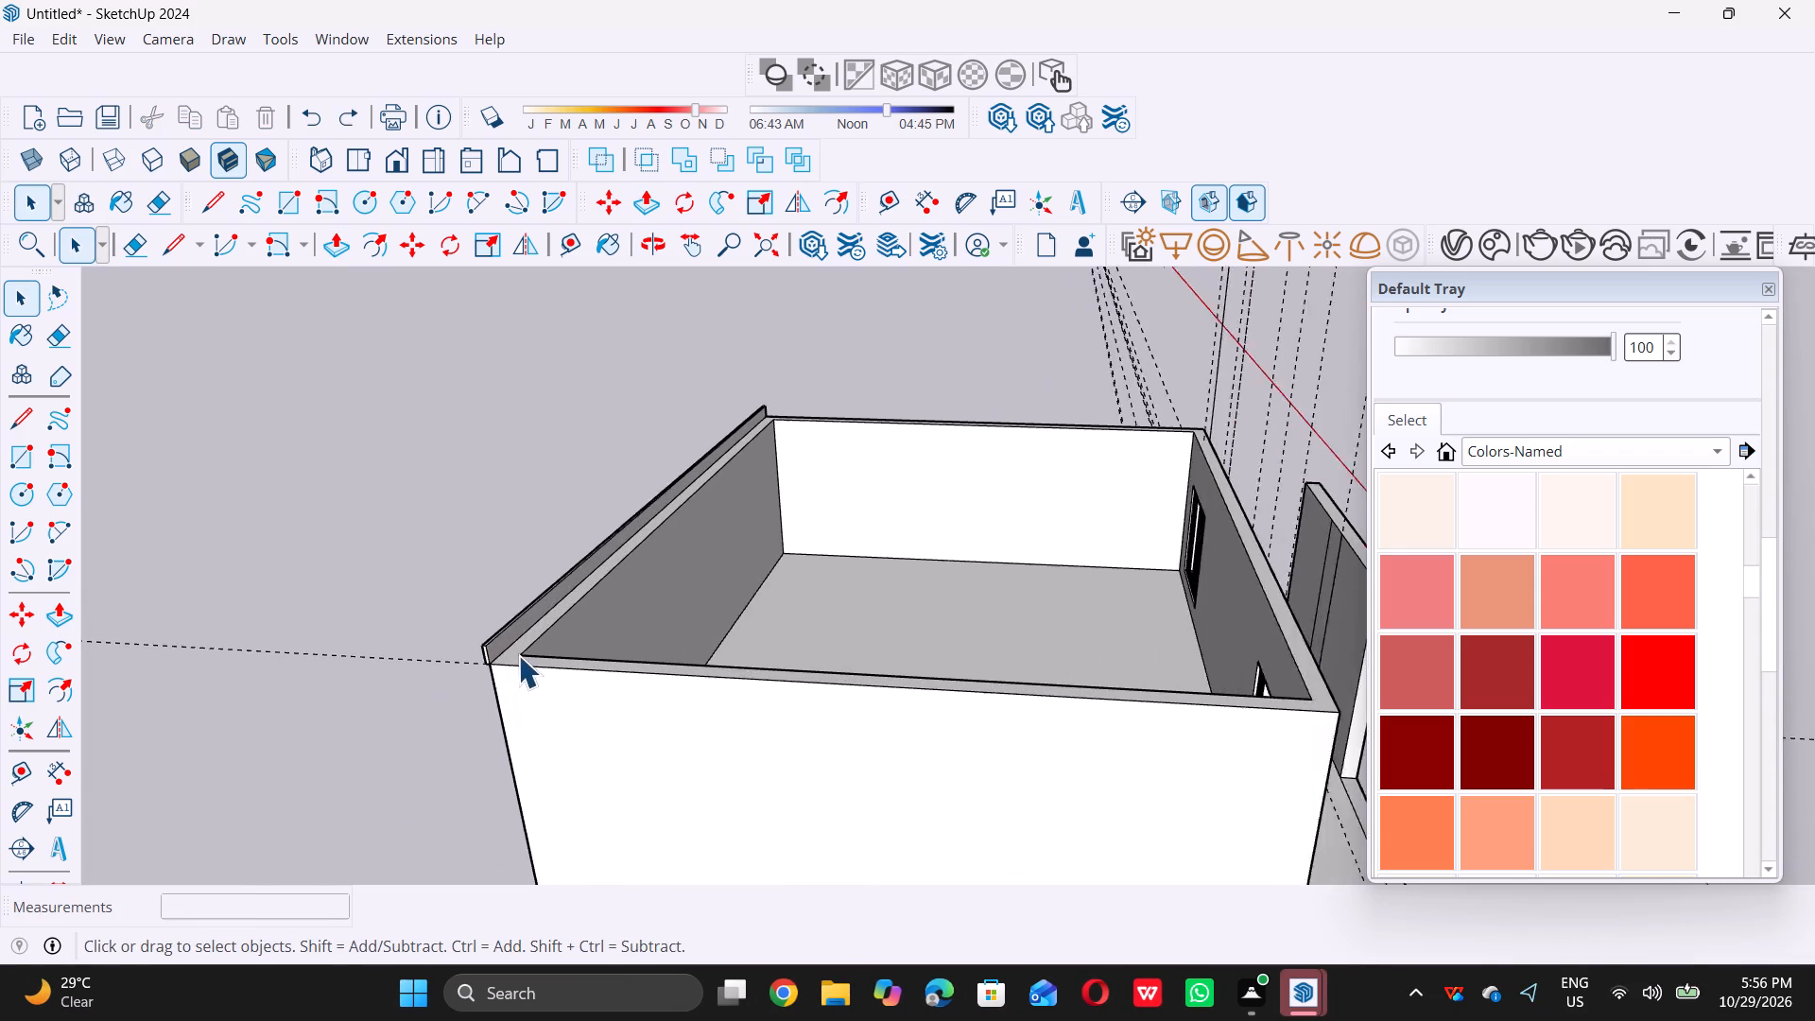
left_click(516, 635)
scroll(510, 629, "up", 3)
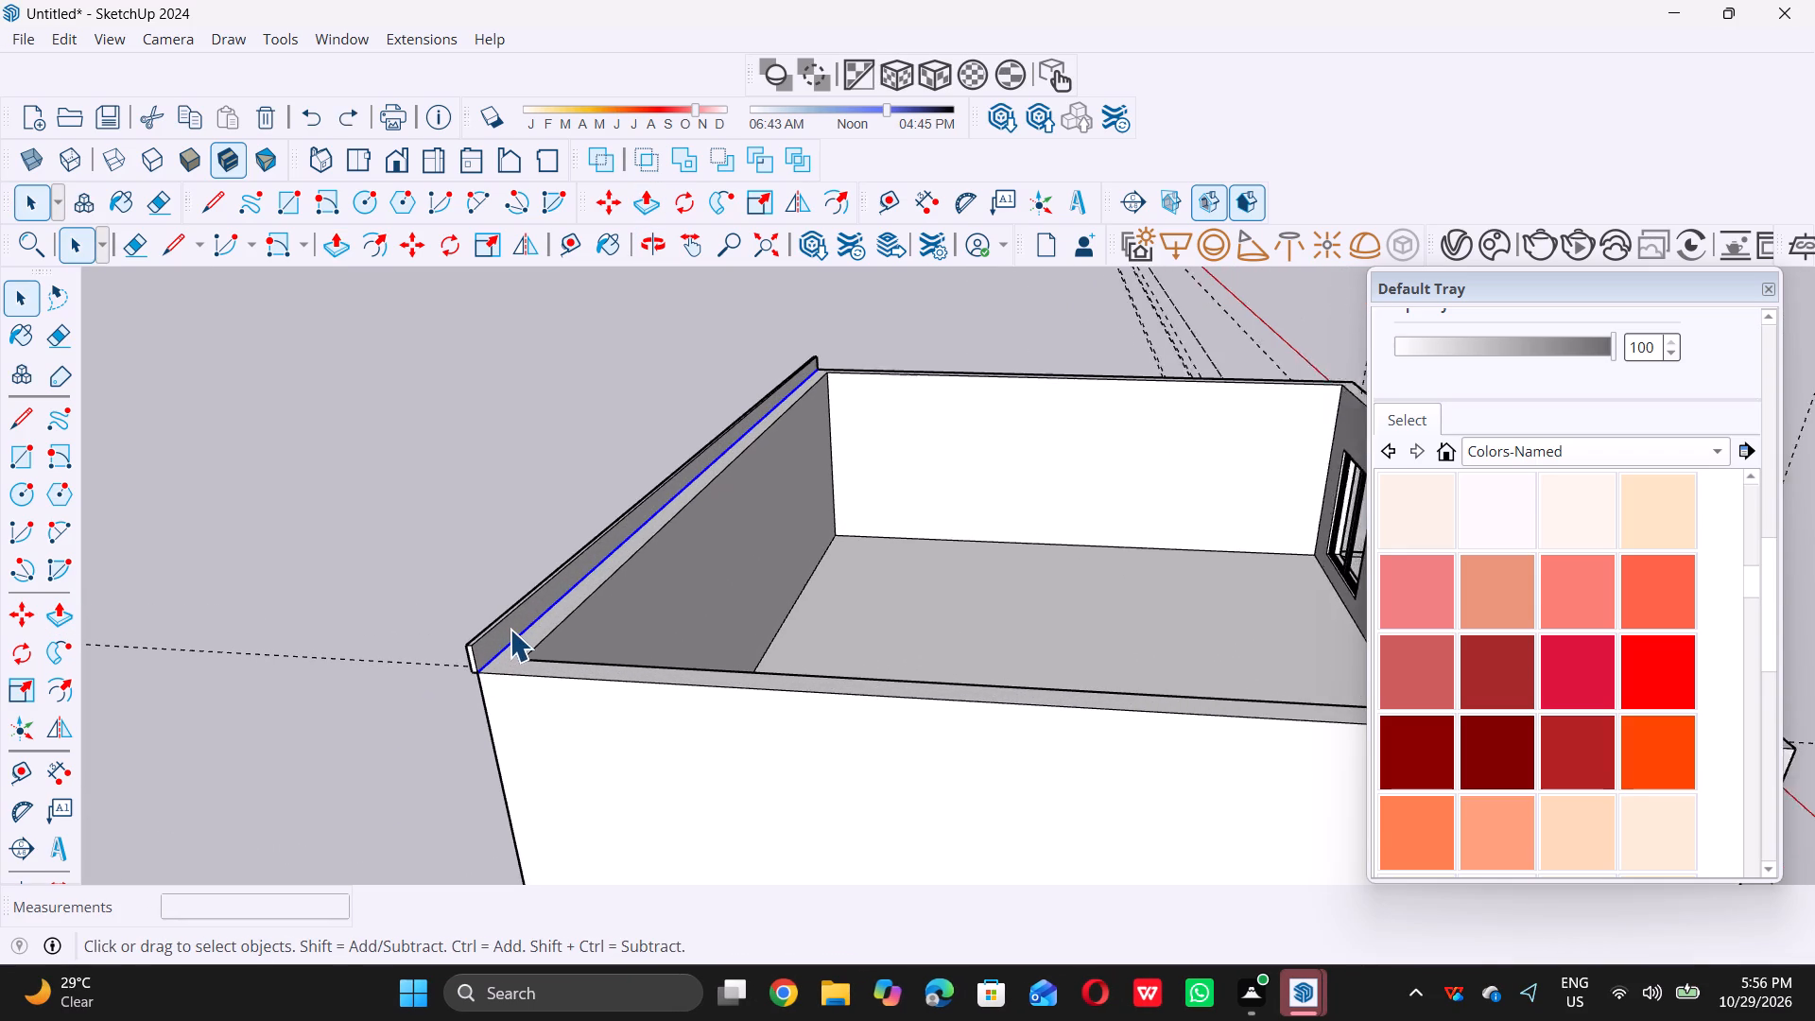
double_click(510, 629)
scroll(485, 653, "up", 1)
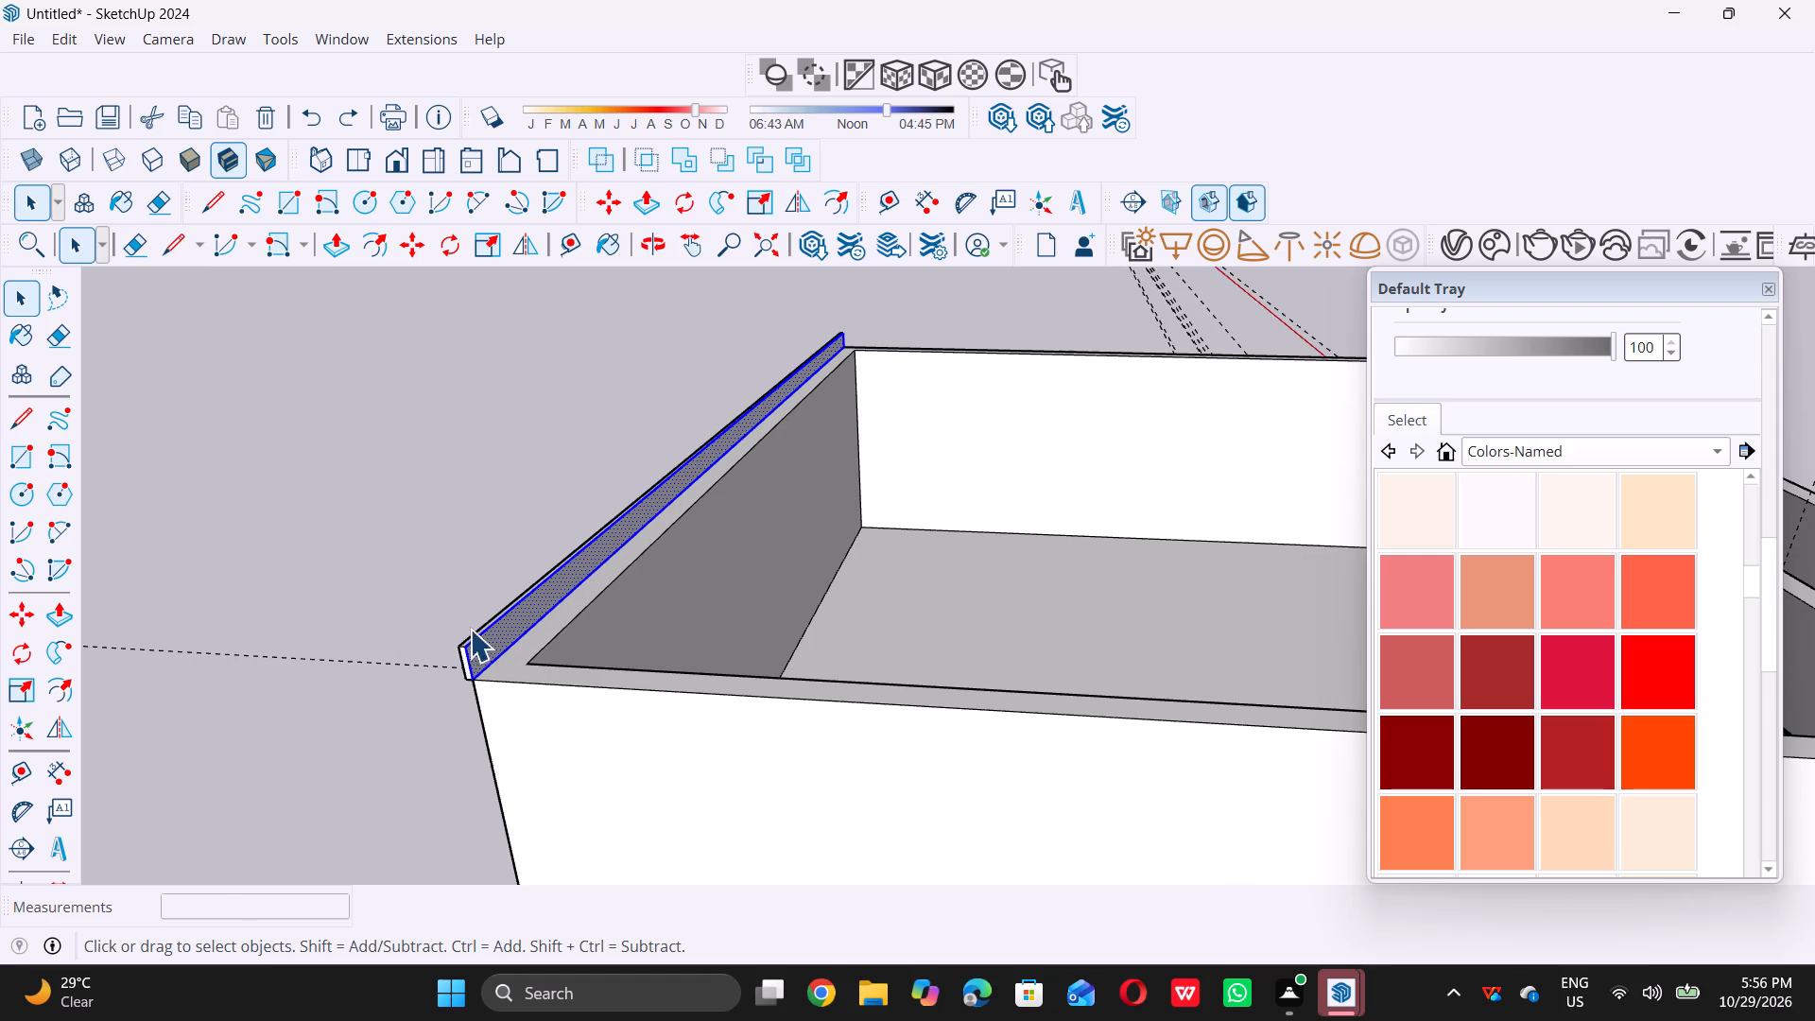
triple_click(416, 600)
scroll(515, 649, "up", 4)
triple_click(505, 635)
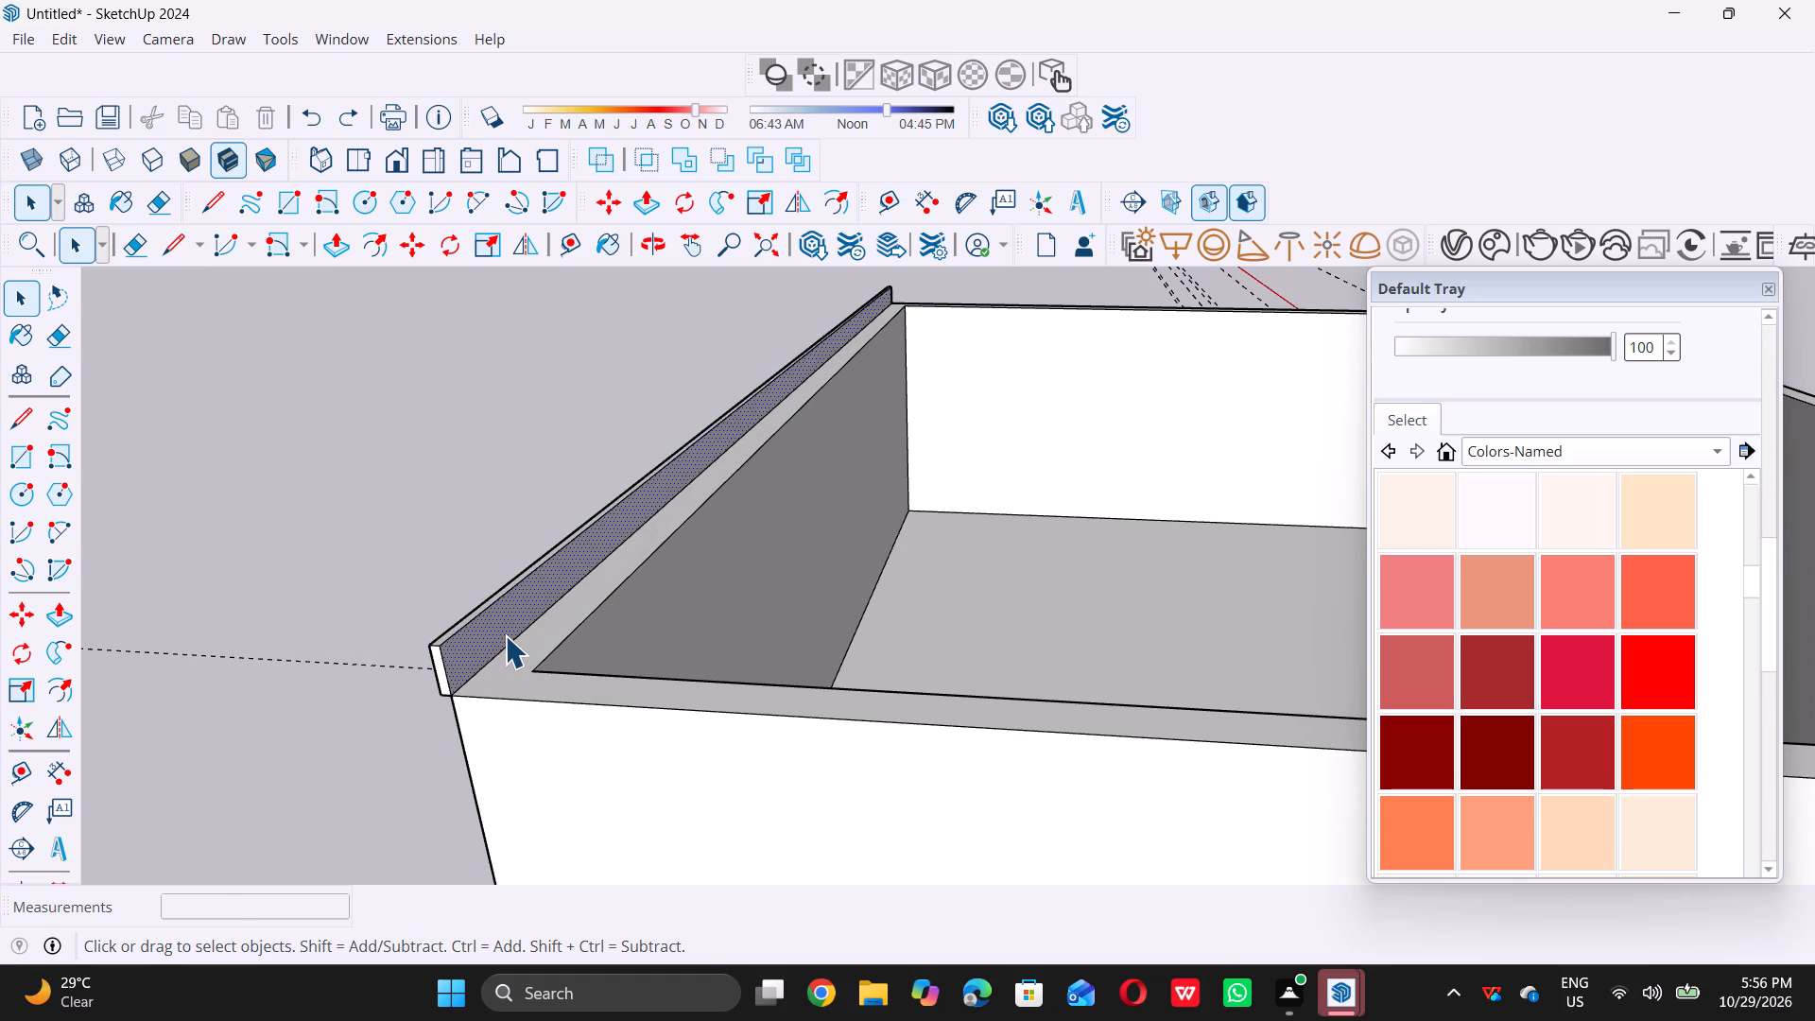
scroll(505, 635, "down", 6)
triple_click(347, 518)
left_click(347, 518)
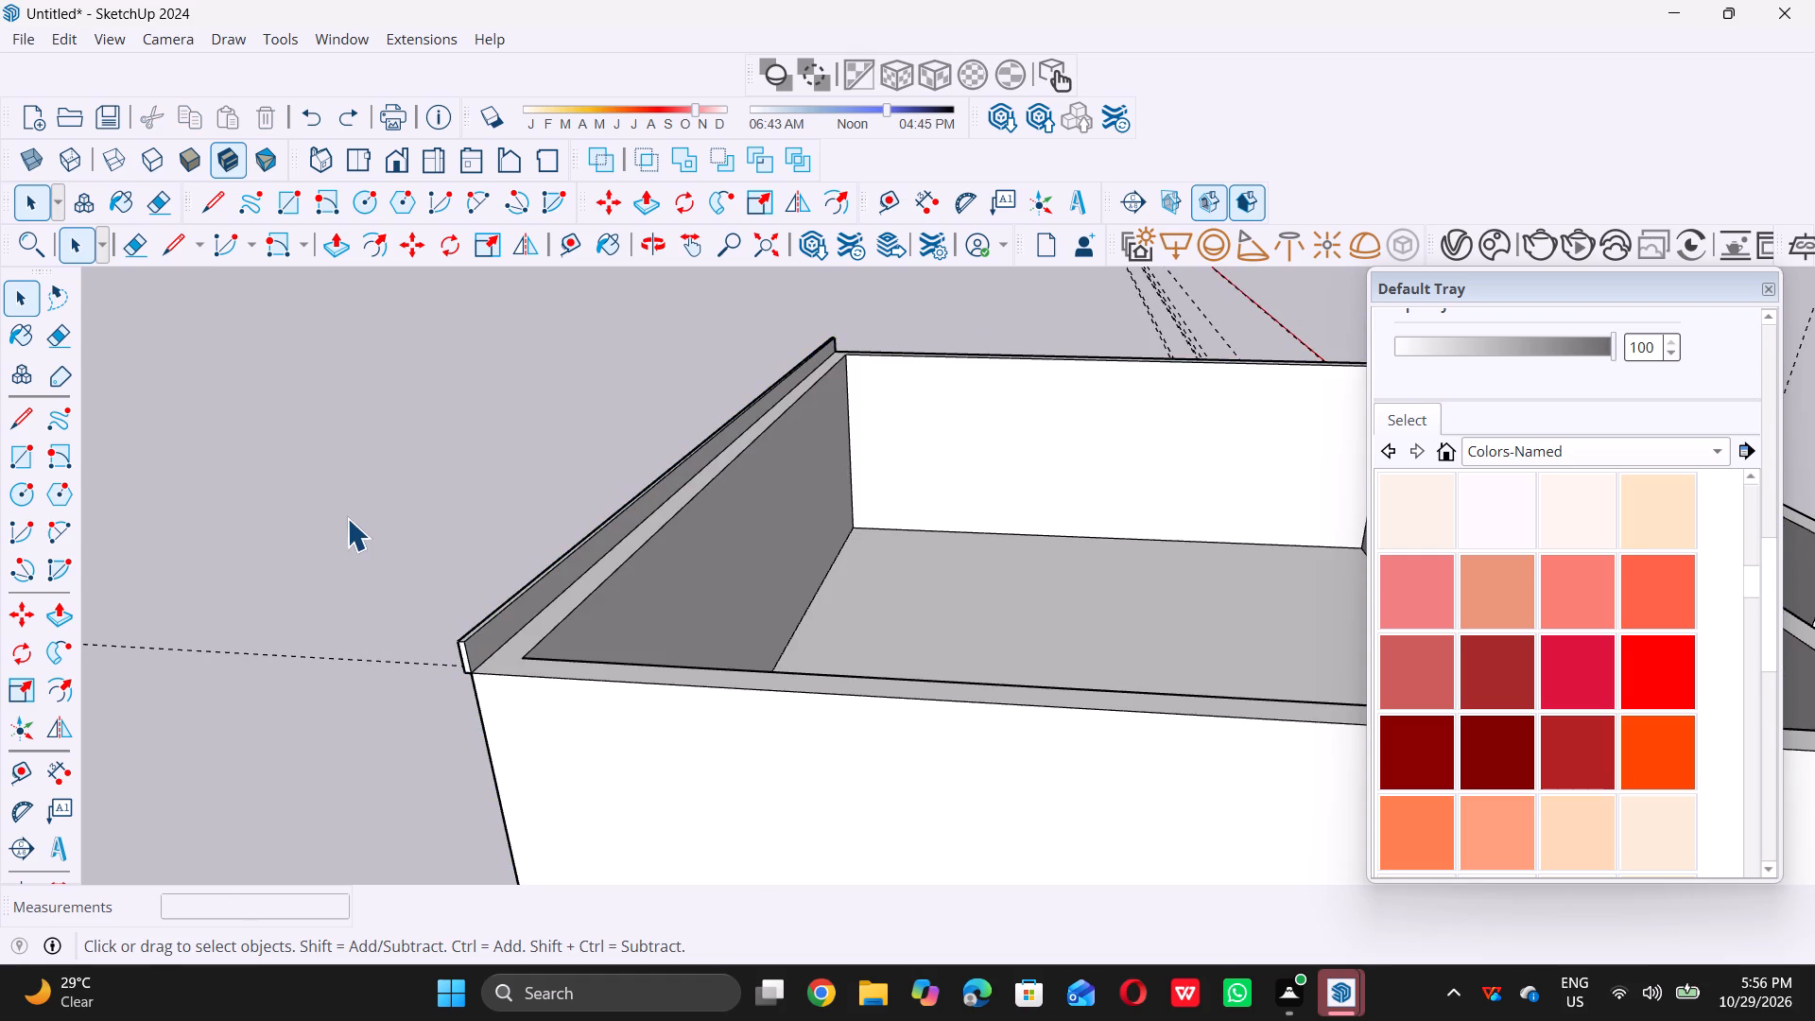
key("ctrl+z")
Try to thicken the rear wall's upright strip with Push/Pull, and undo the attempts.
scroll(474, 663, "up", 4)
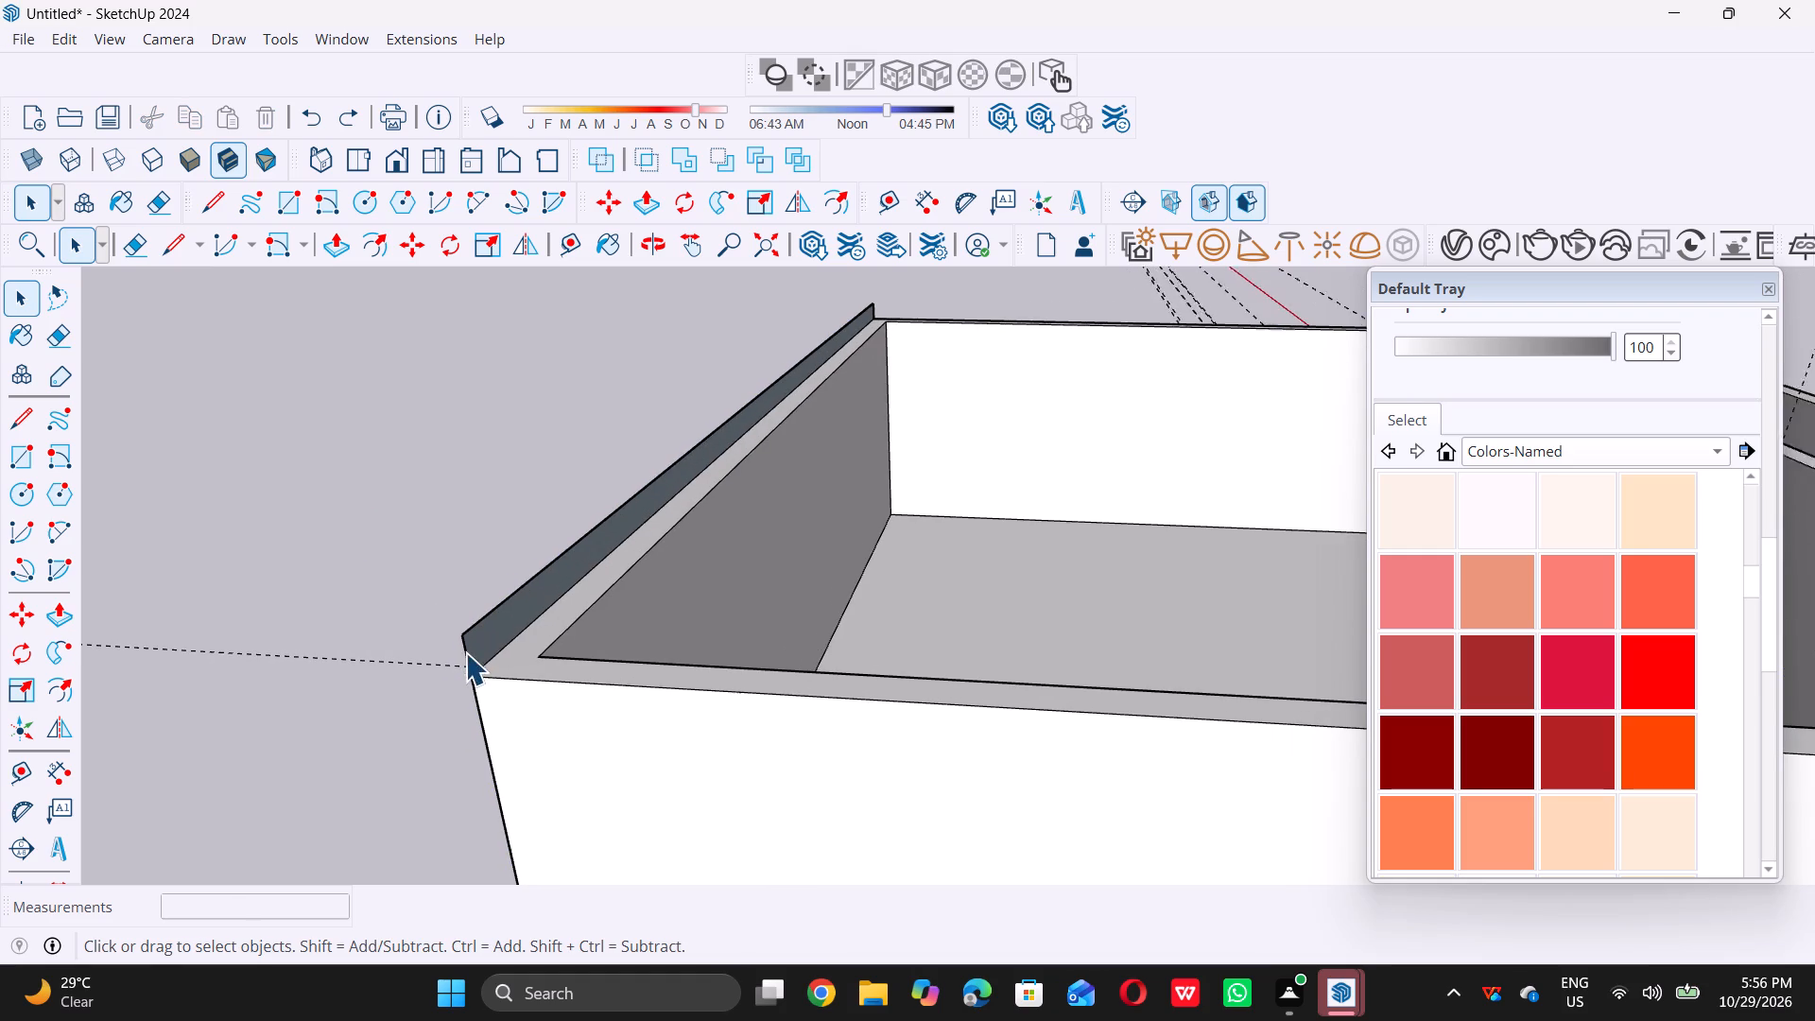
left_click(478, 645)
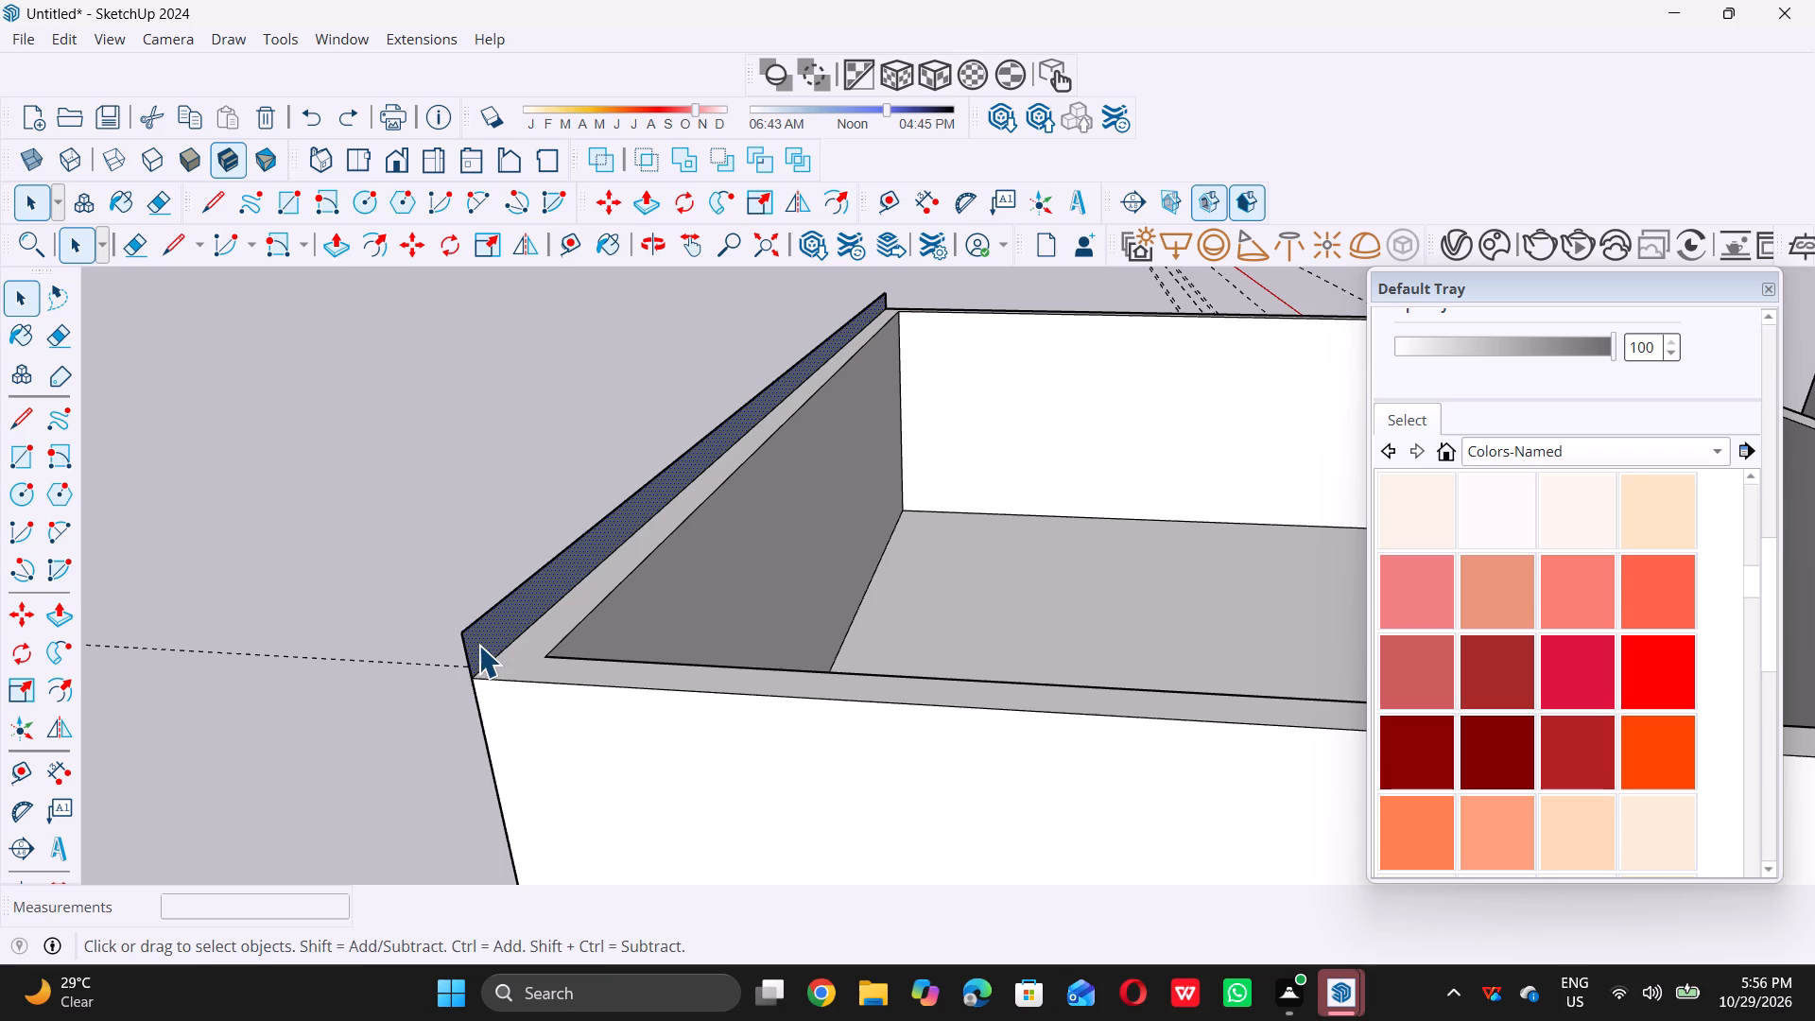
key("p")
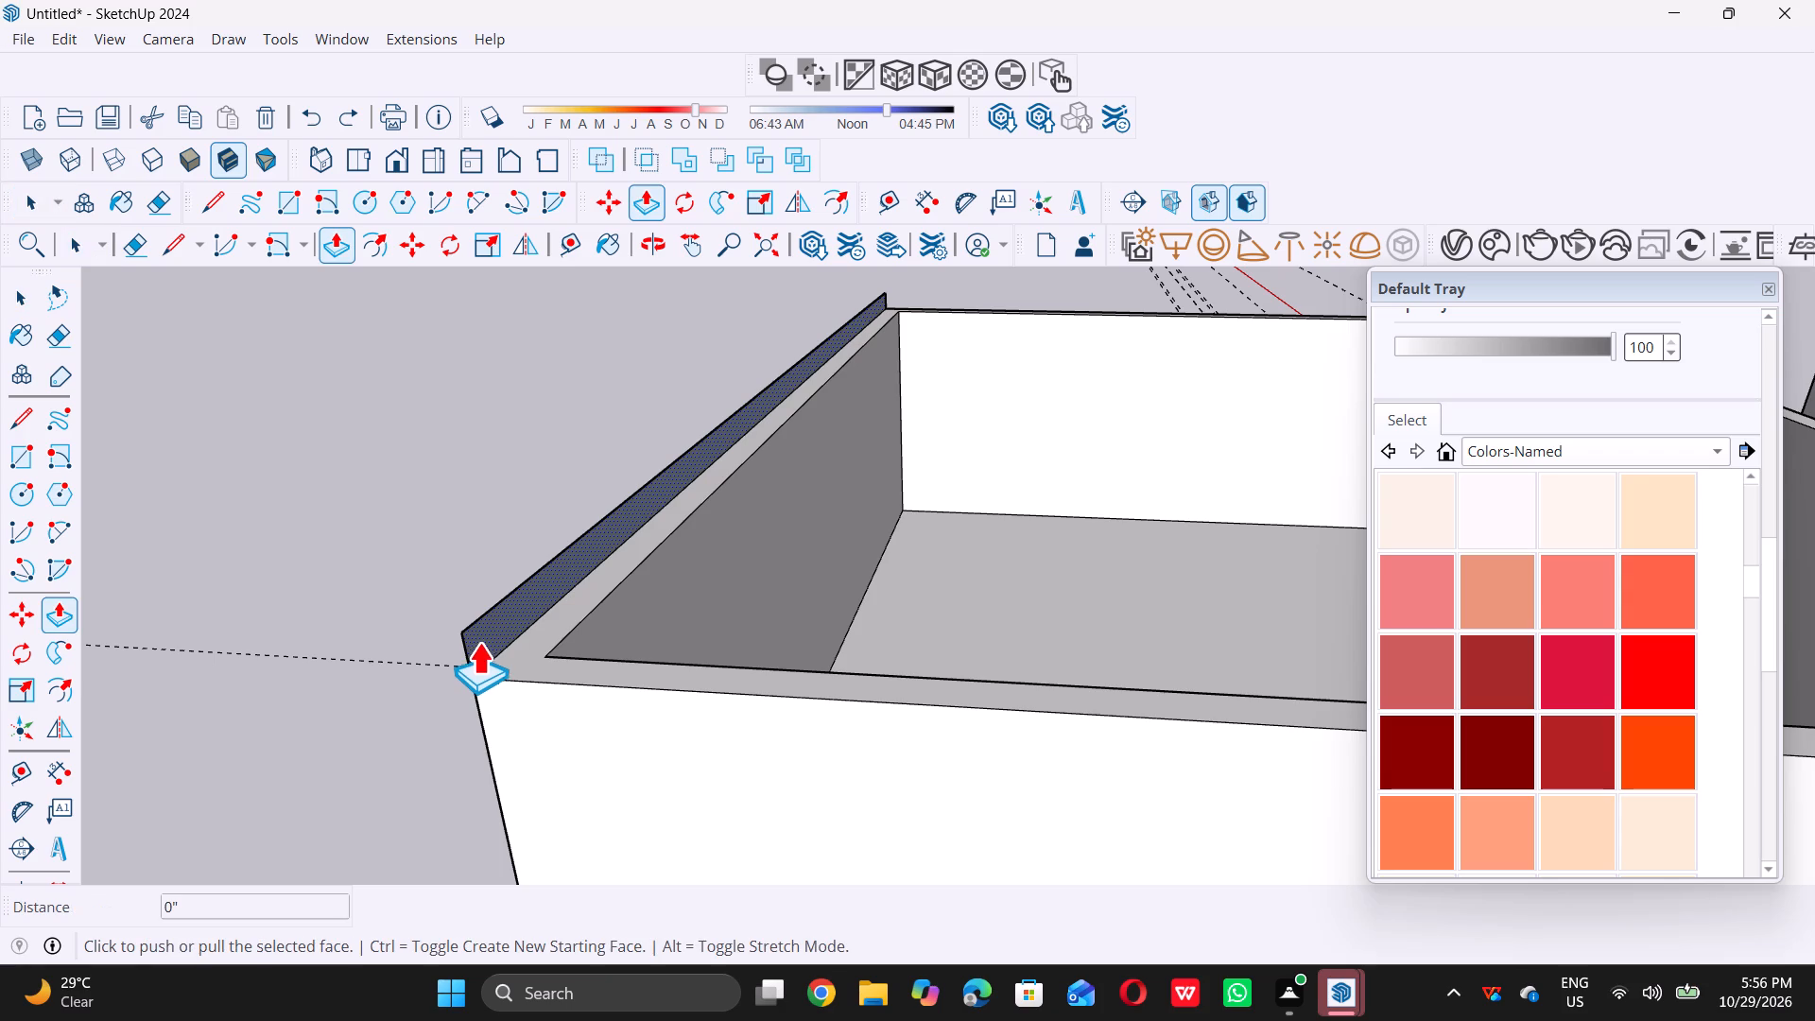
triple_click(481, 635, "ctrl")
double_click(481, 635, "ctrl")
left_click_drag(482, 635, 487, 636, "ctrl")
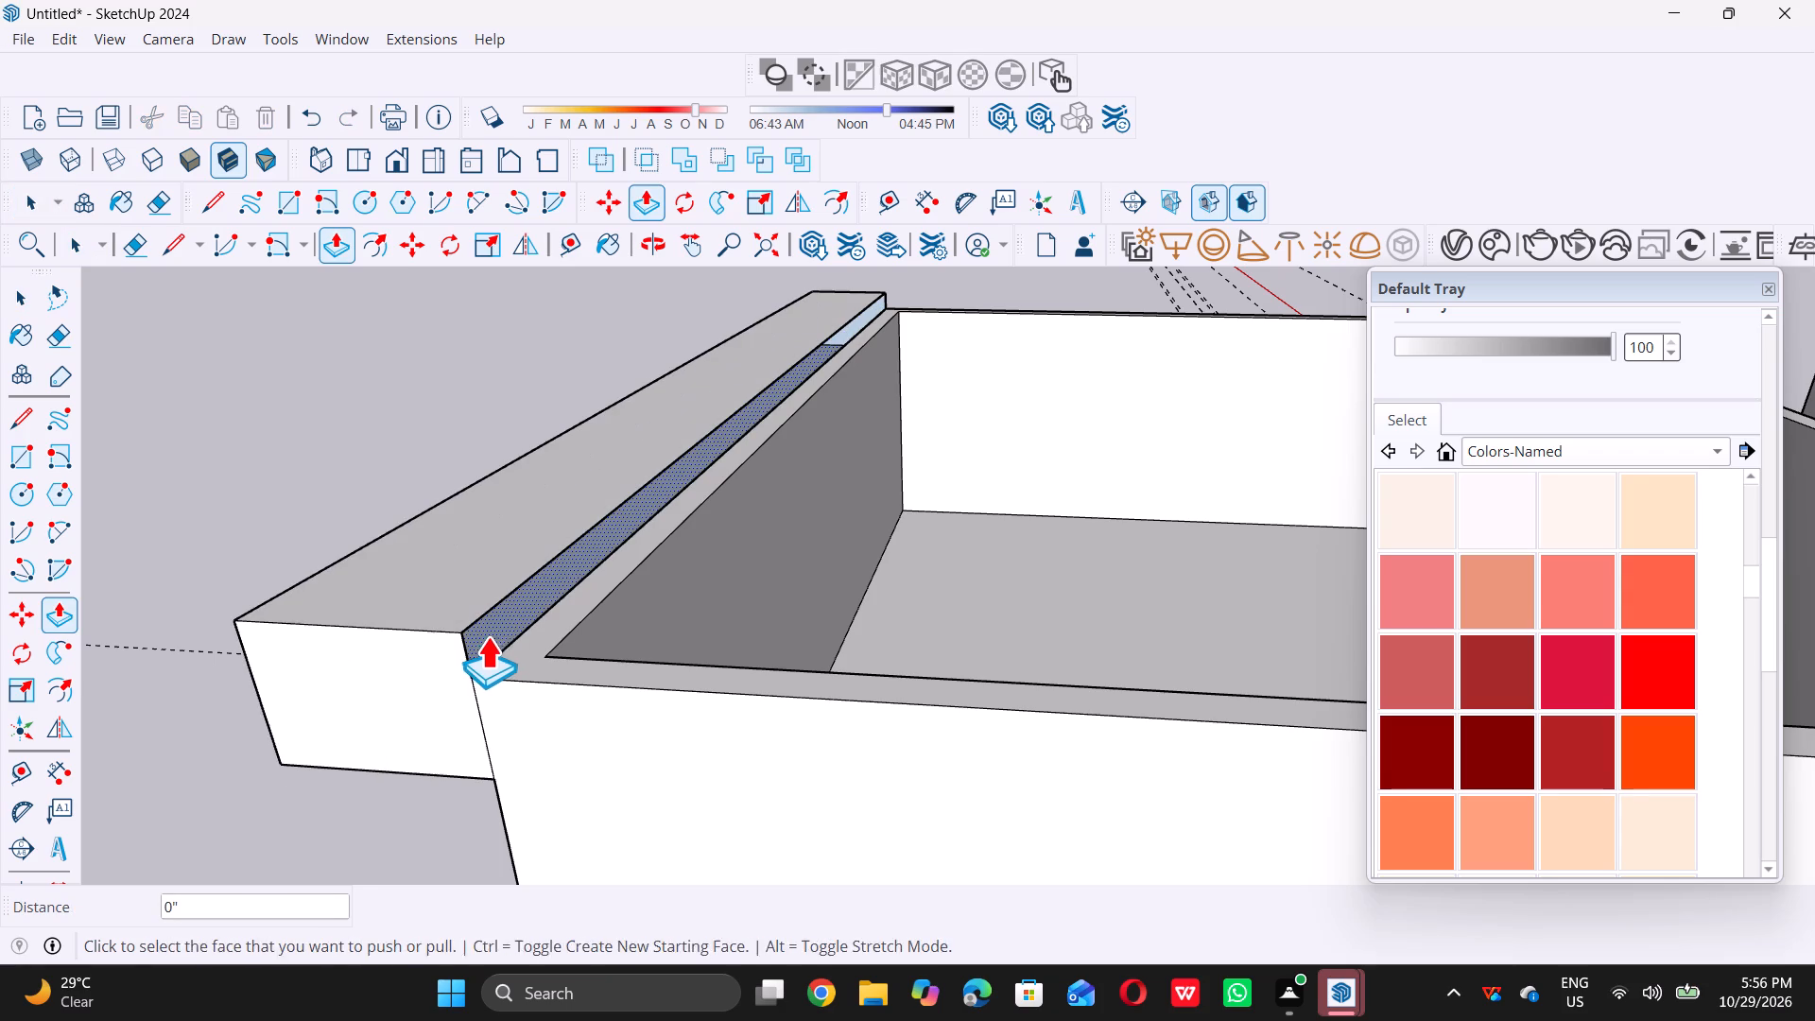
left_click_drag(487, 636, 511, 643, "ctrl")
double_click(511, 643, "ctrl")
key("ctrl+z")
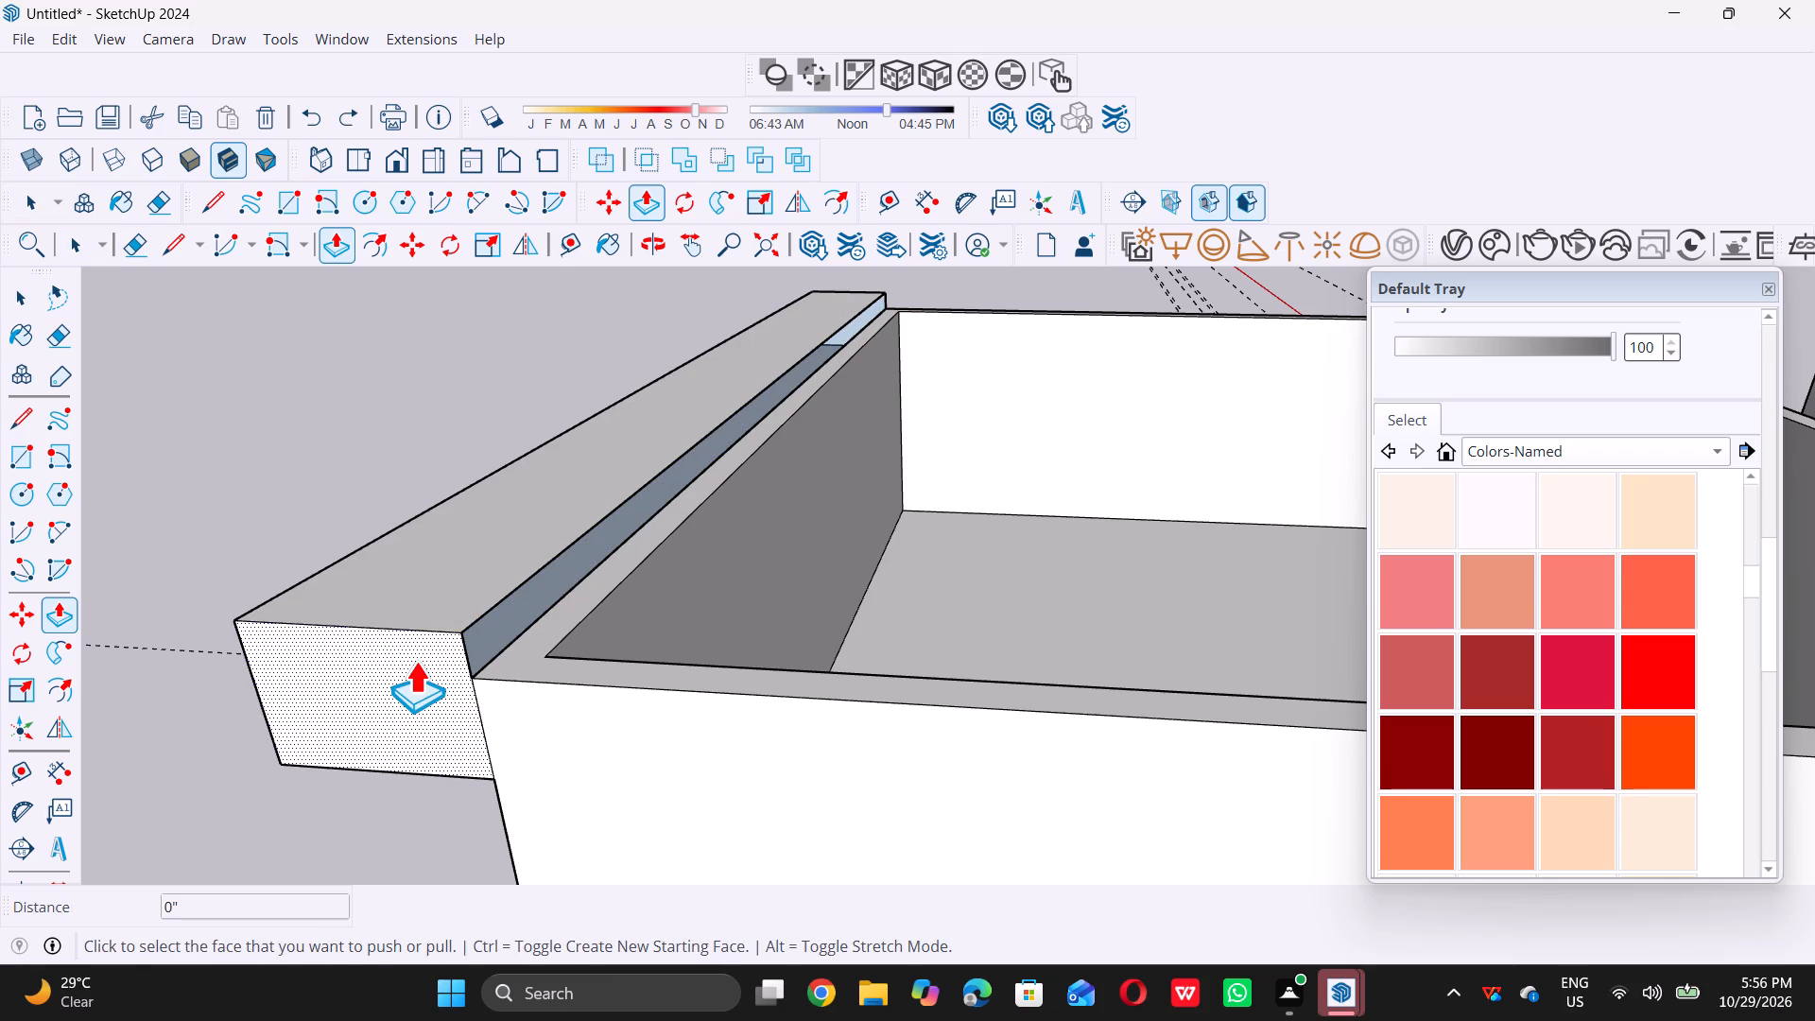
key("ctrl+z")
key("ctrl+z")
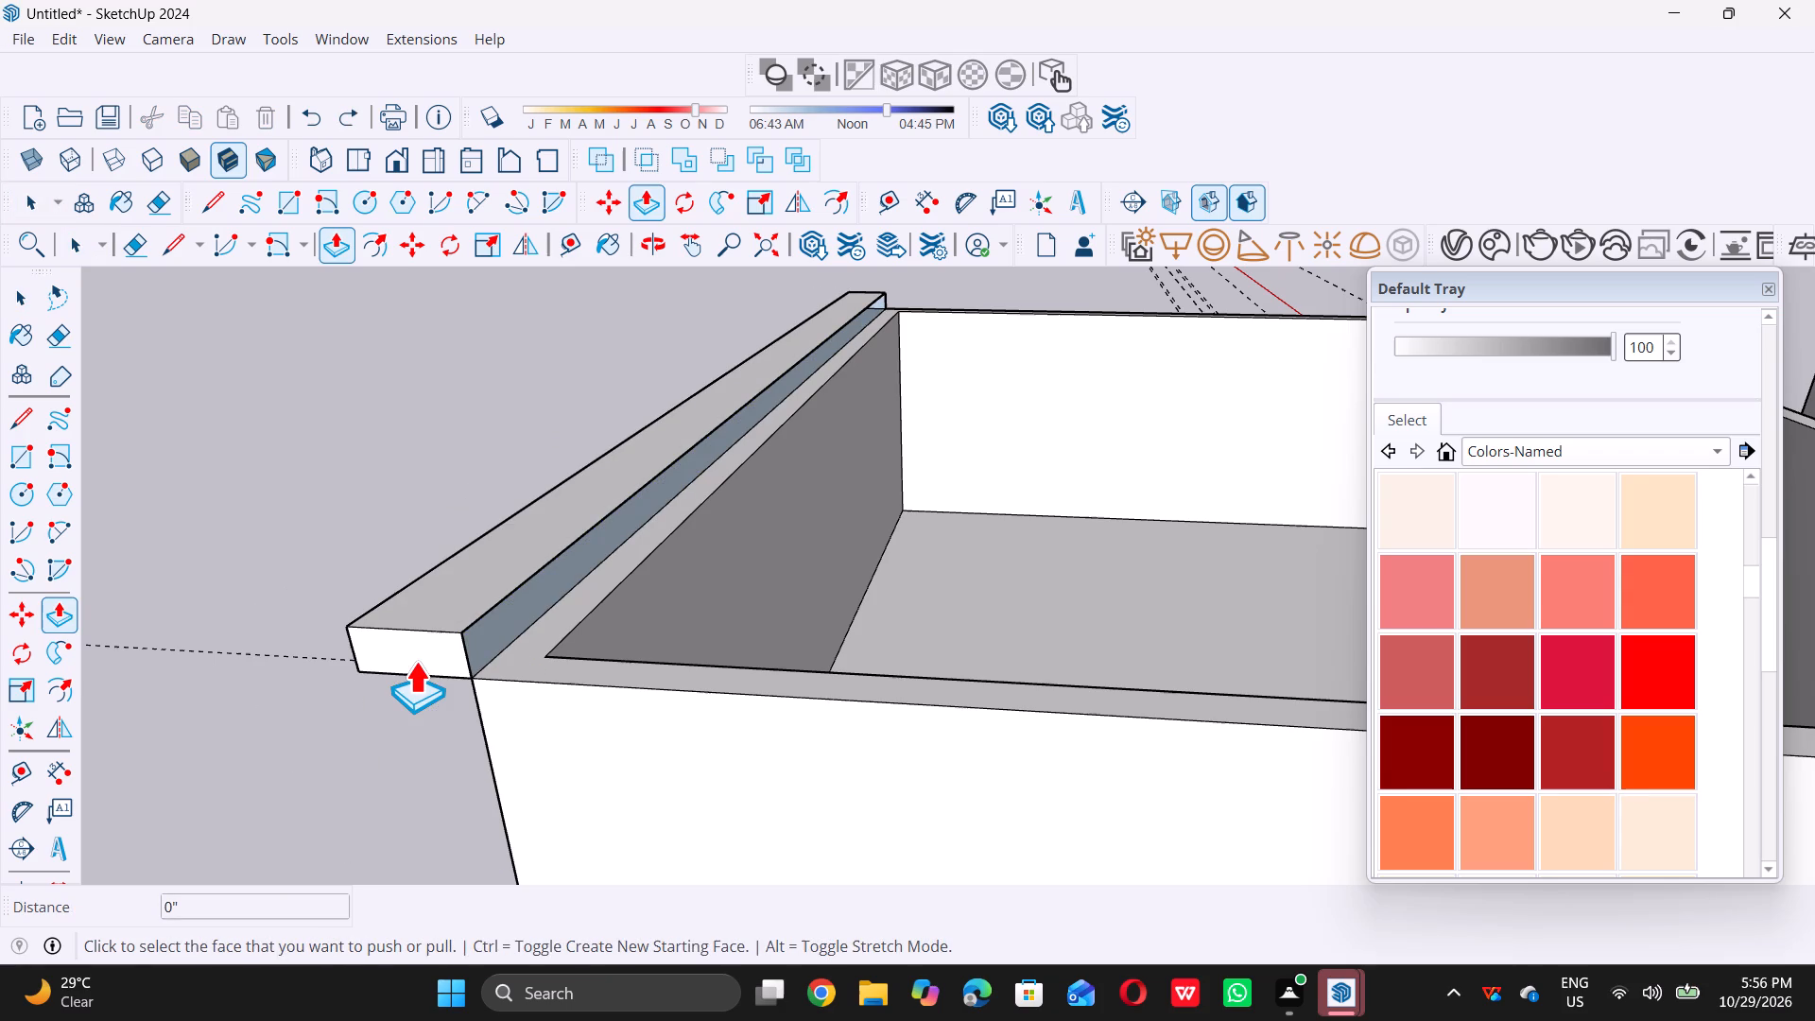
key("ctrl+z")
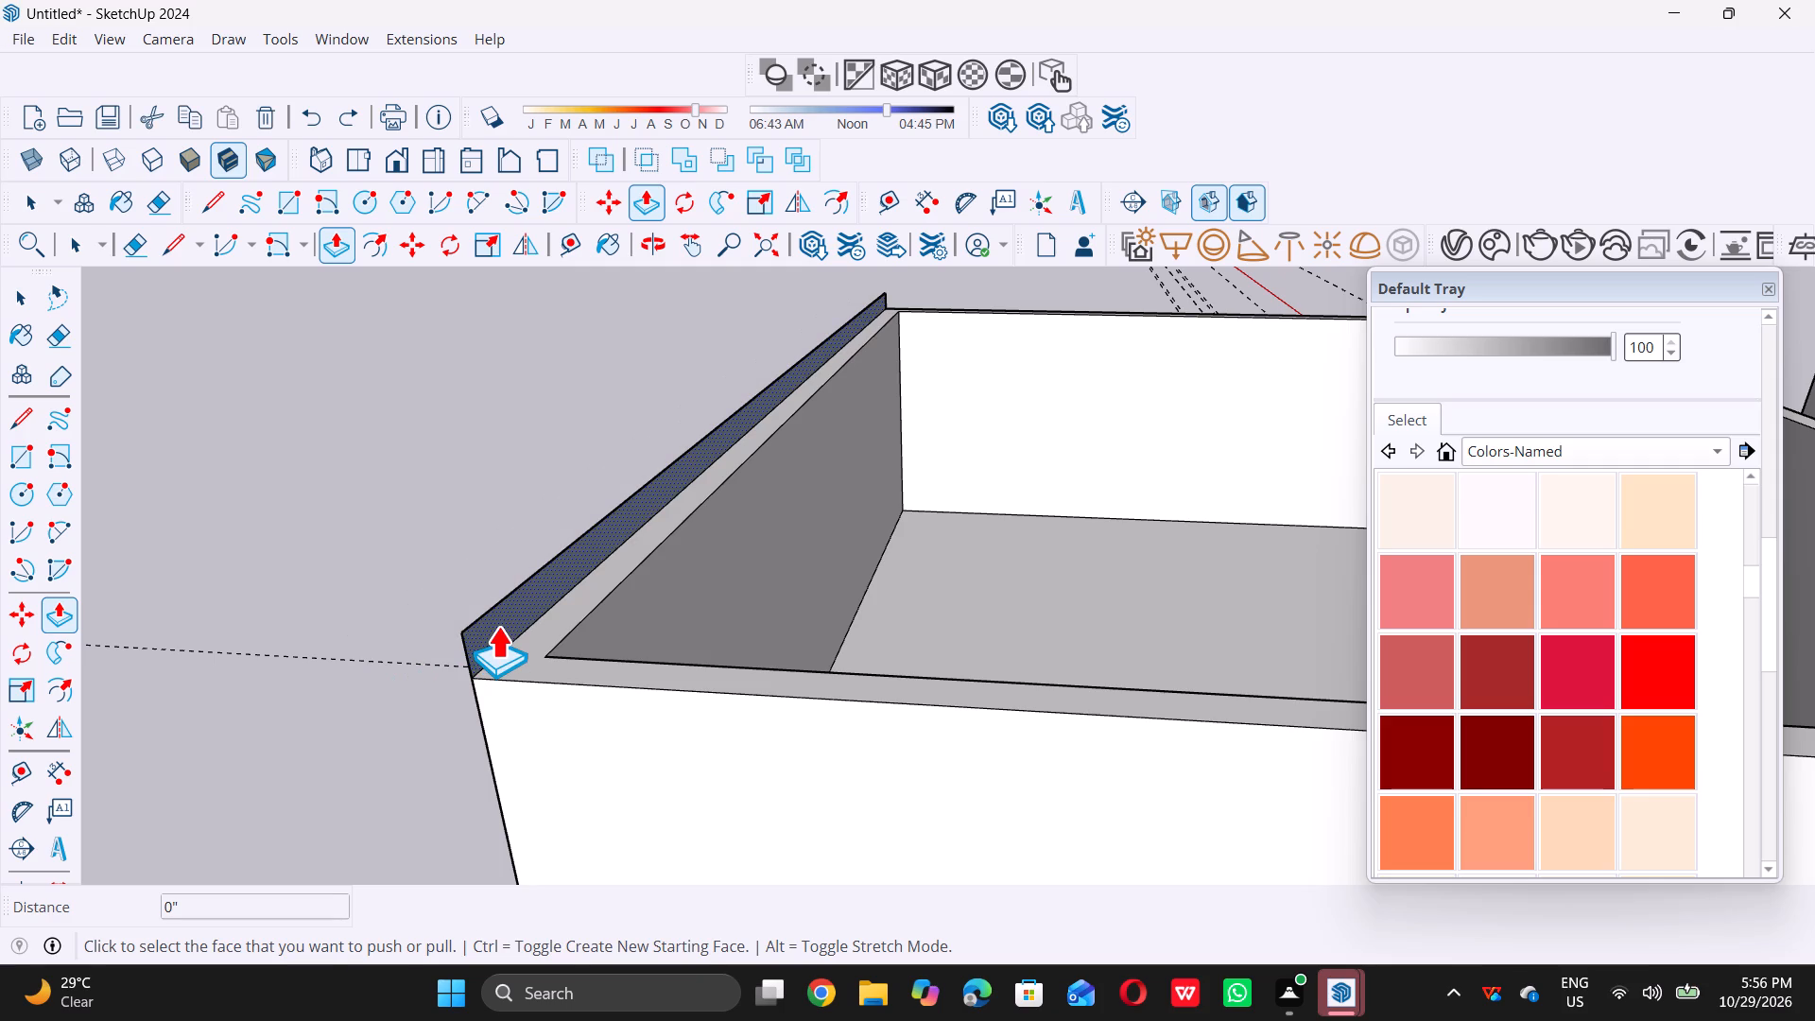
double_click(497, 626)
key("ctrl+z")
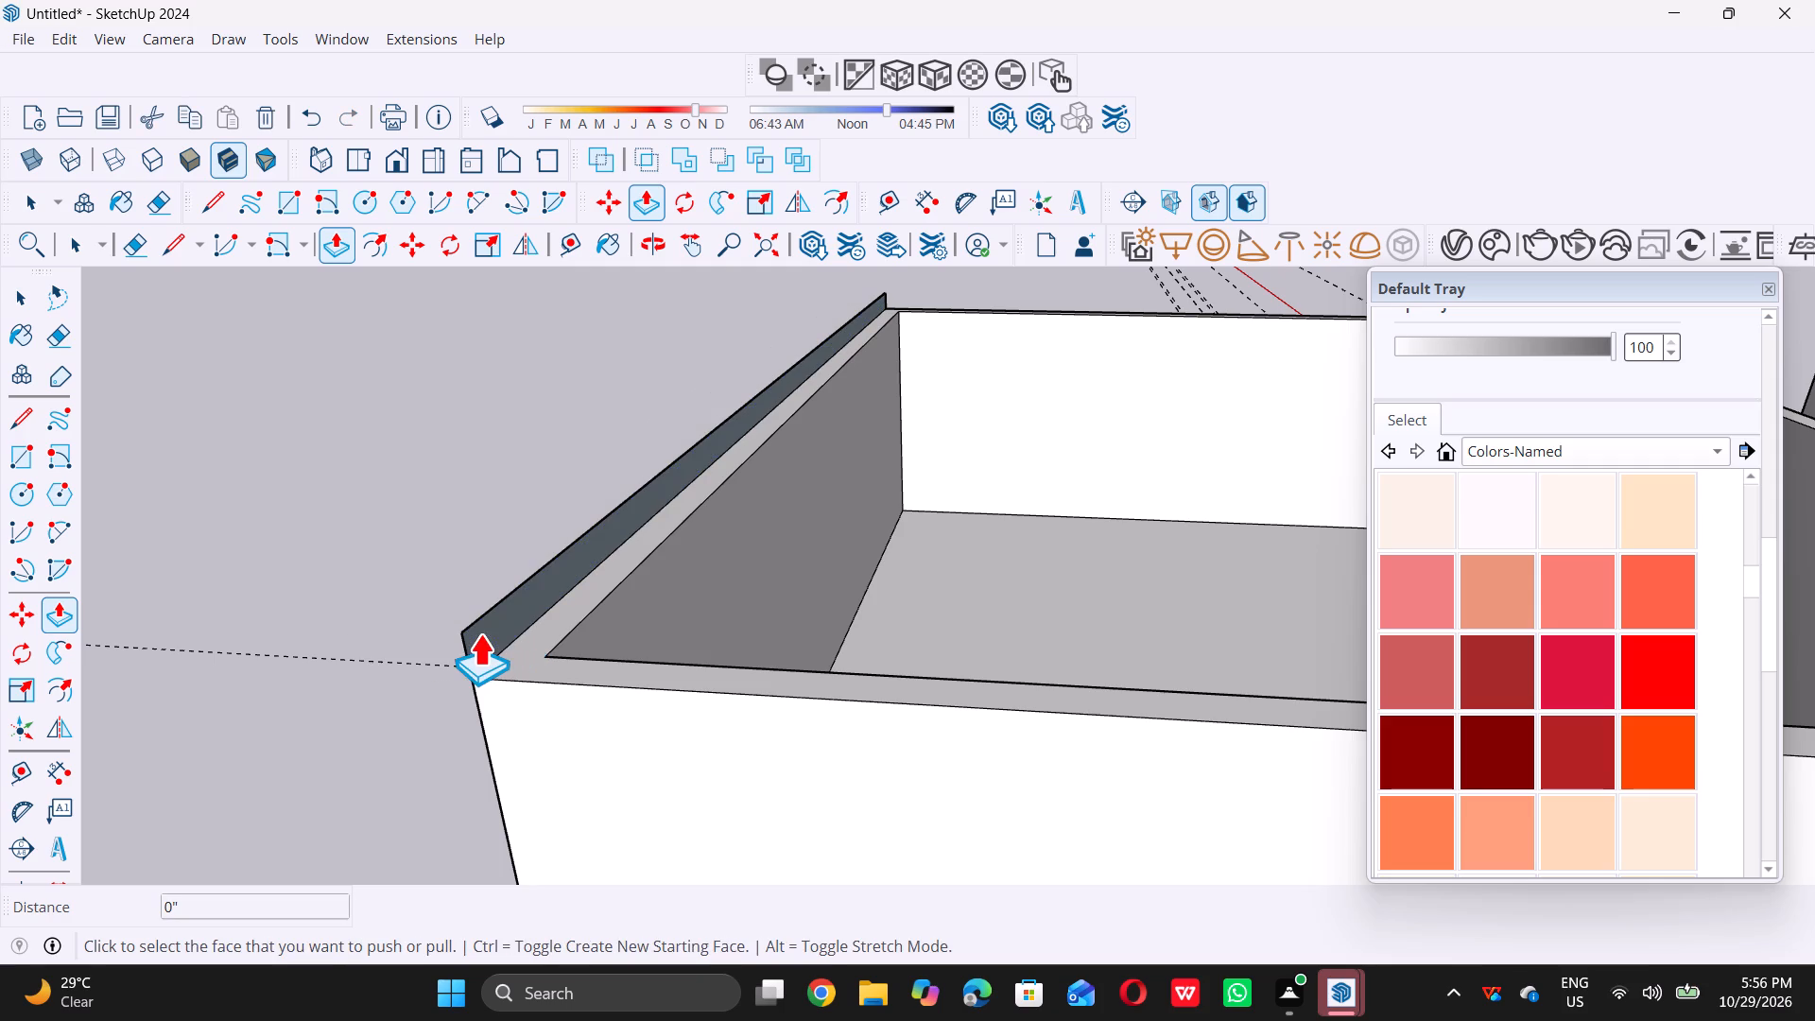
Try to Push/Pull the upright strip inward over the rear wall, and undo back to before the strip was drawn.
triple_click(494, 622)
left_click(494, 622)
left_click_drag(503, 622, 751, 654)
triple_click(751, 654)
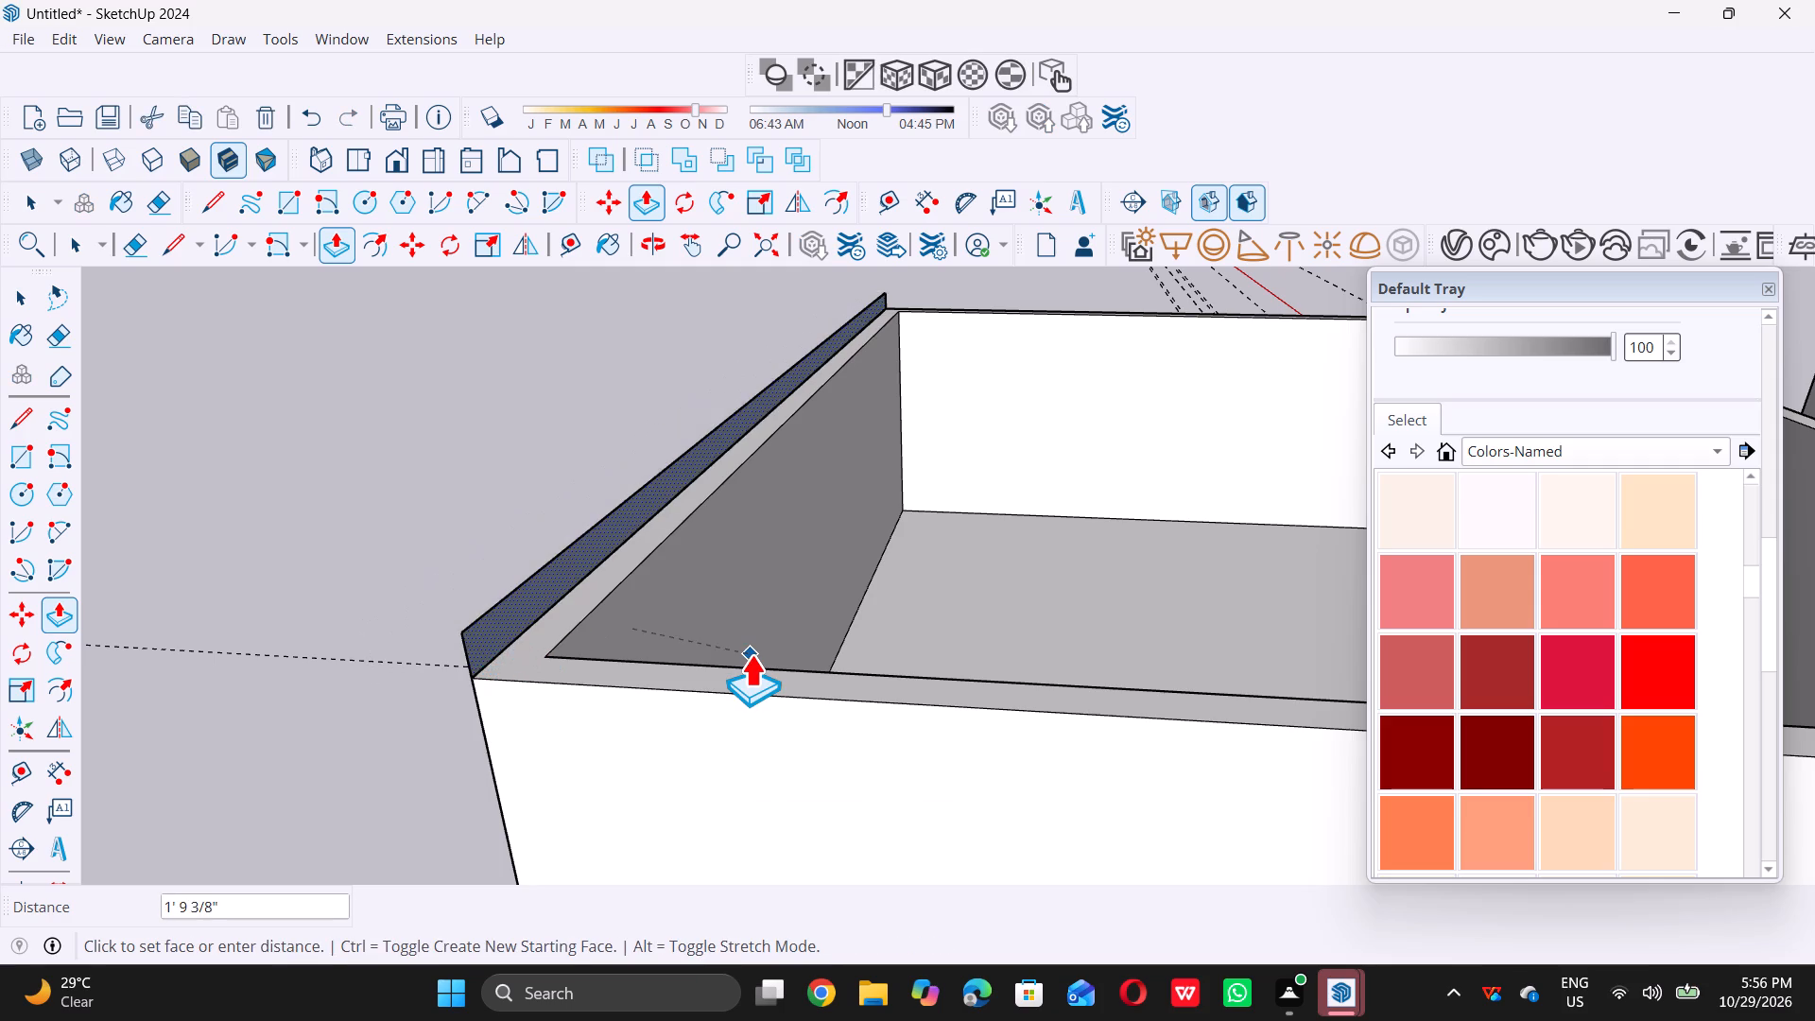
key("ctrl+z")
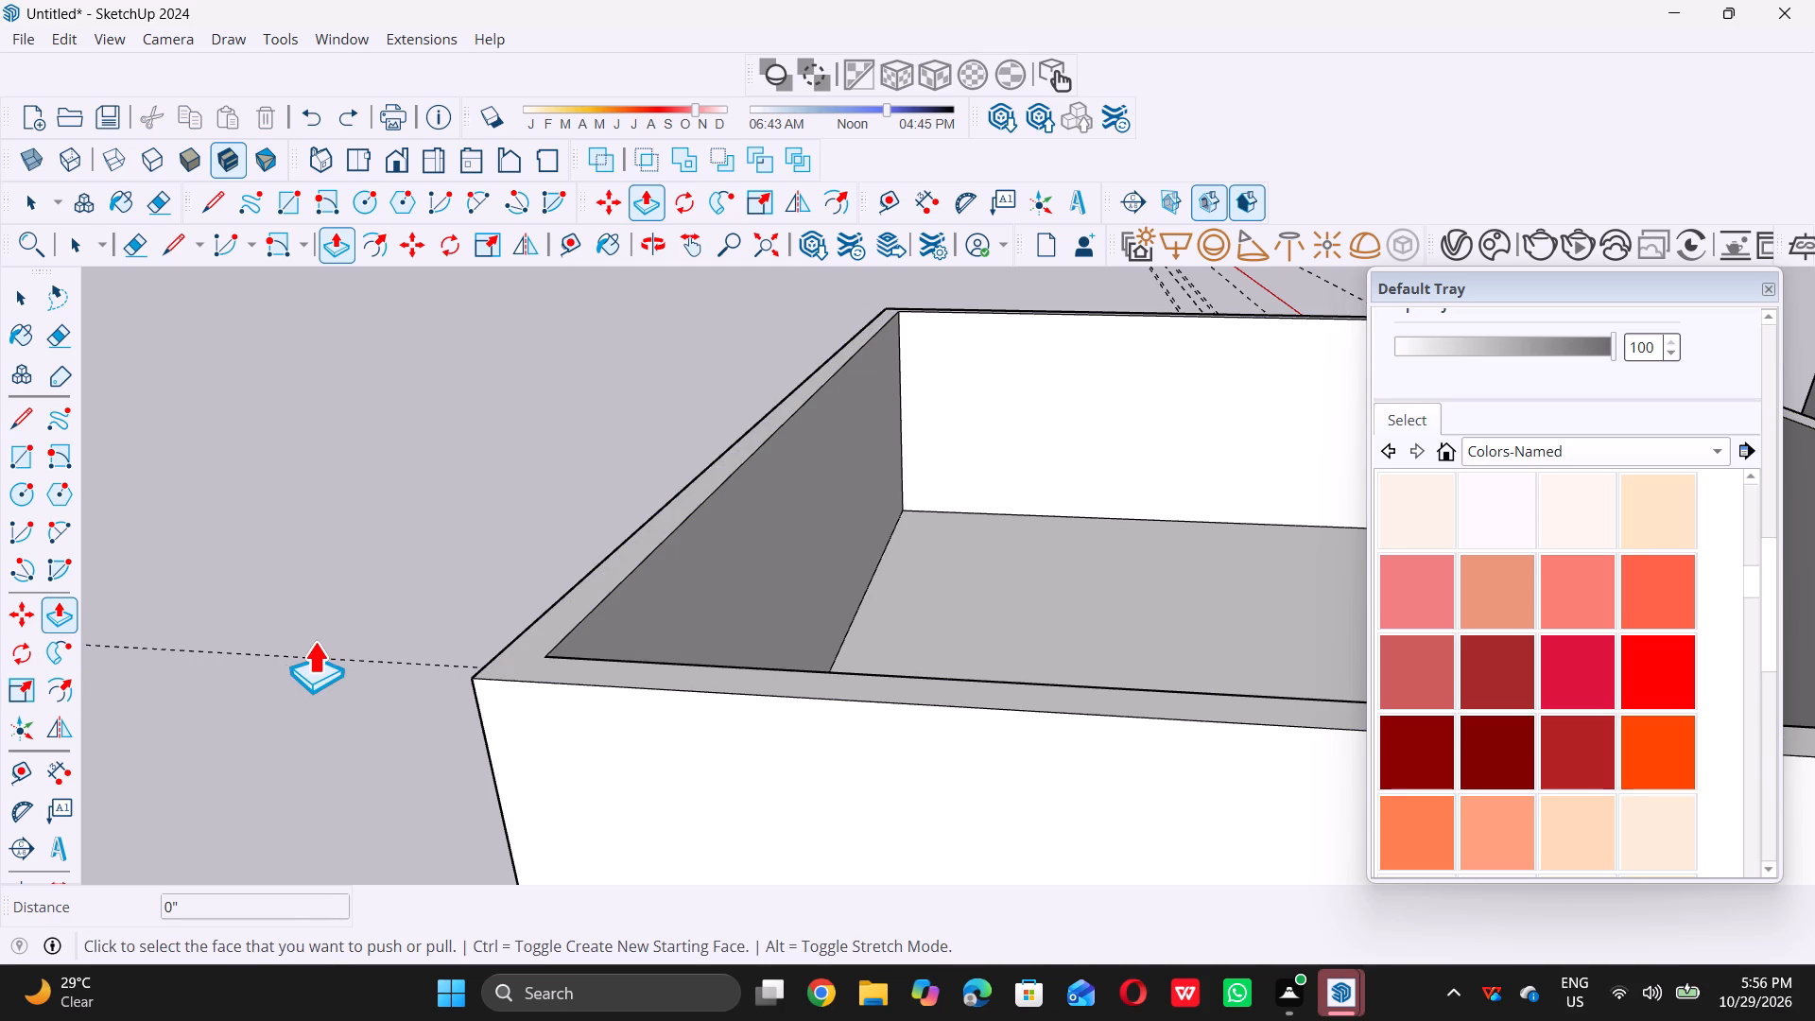
Draw an upright rotated rectangle, 36' long and 9" high, along the outer top edge of the rear wall.
key("space")
scroll(249, 687, "down", 11)
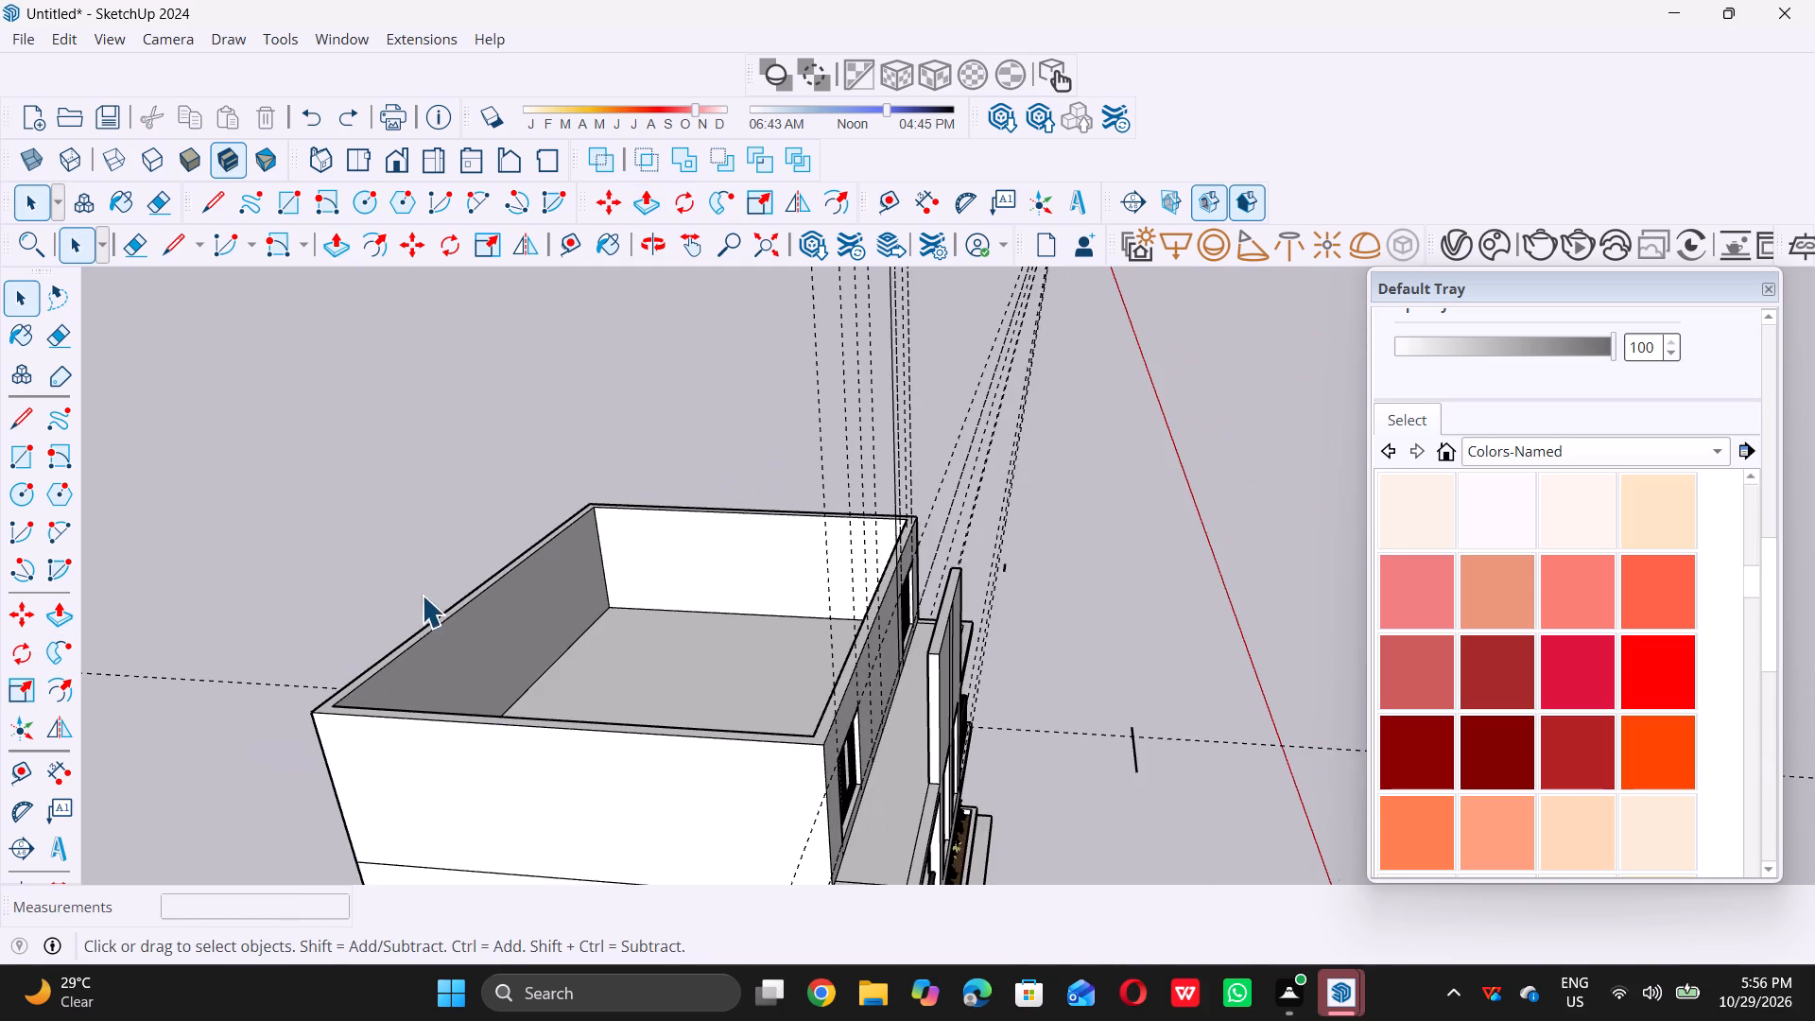
middle_click_drag(469, 539, 470, 592)
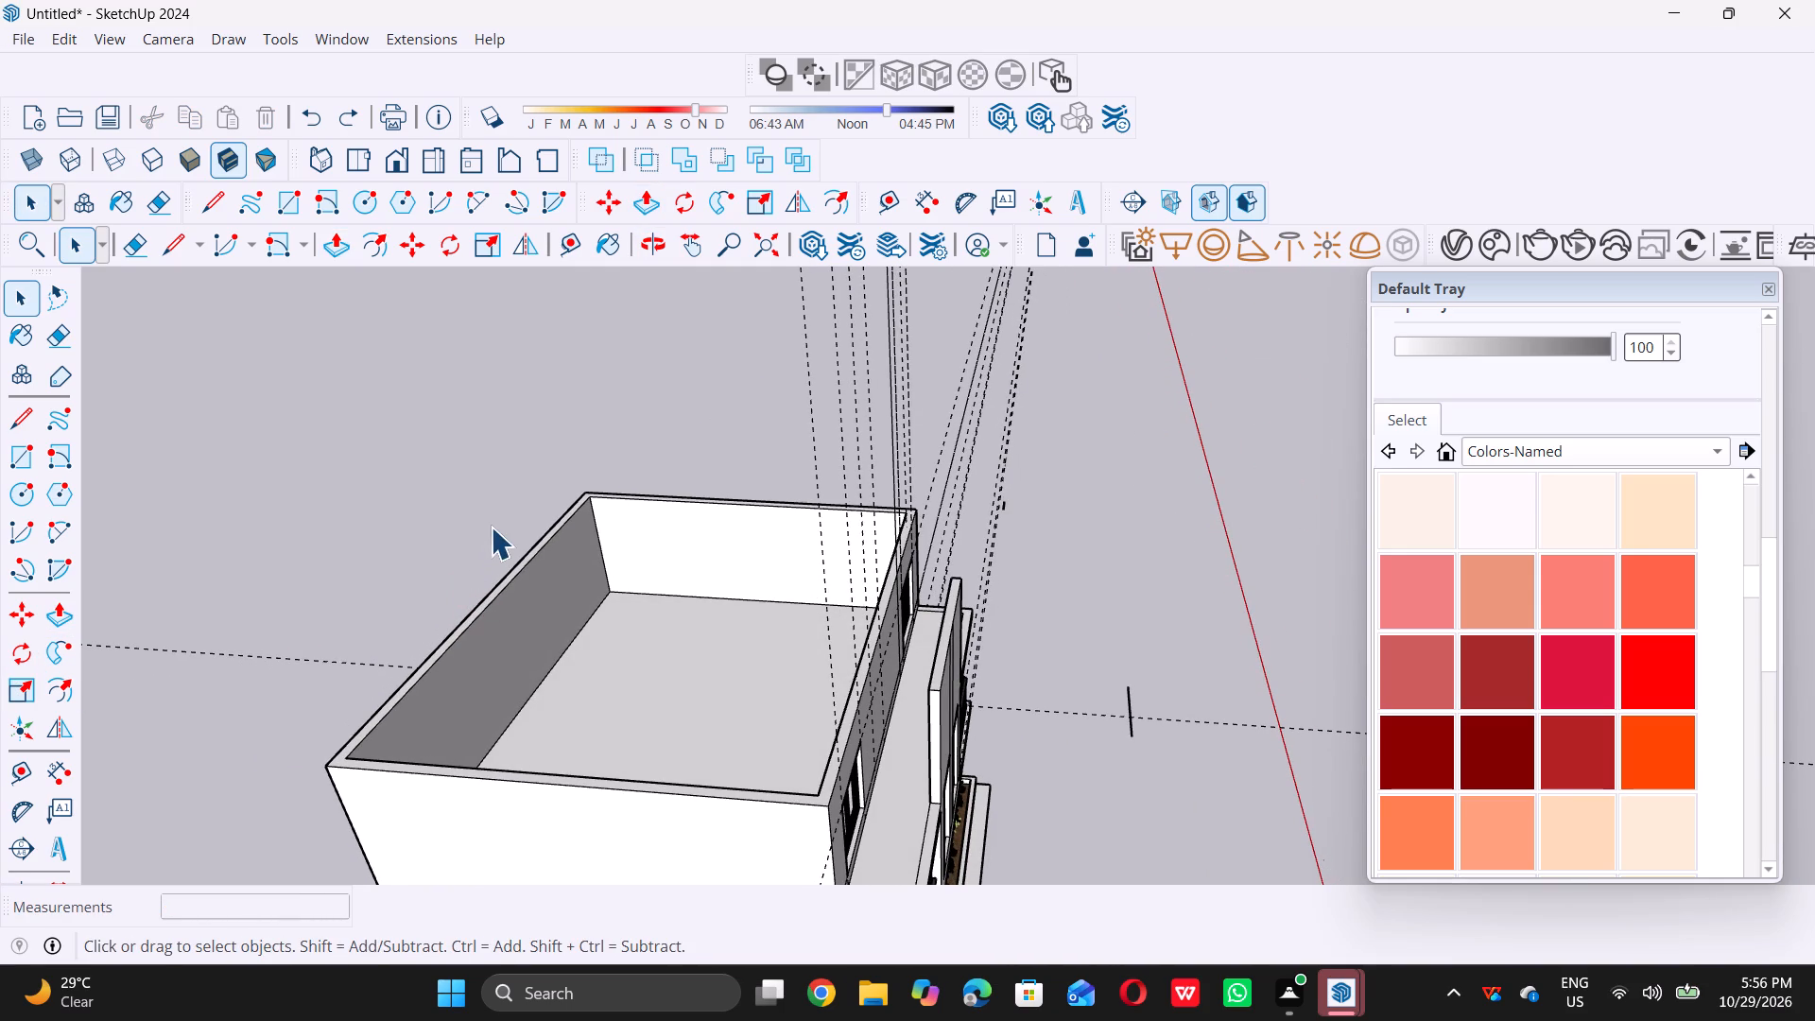
scroll(562, 466, "up", 10)
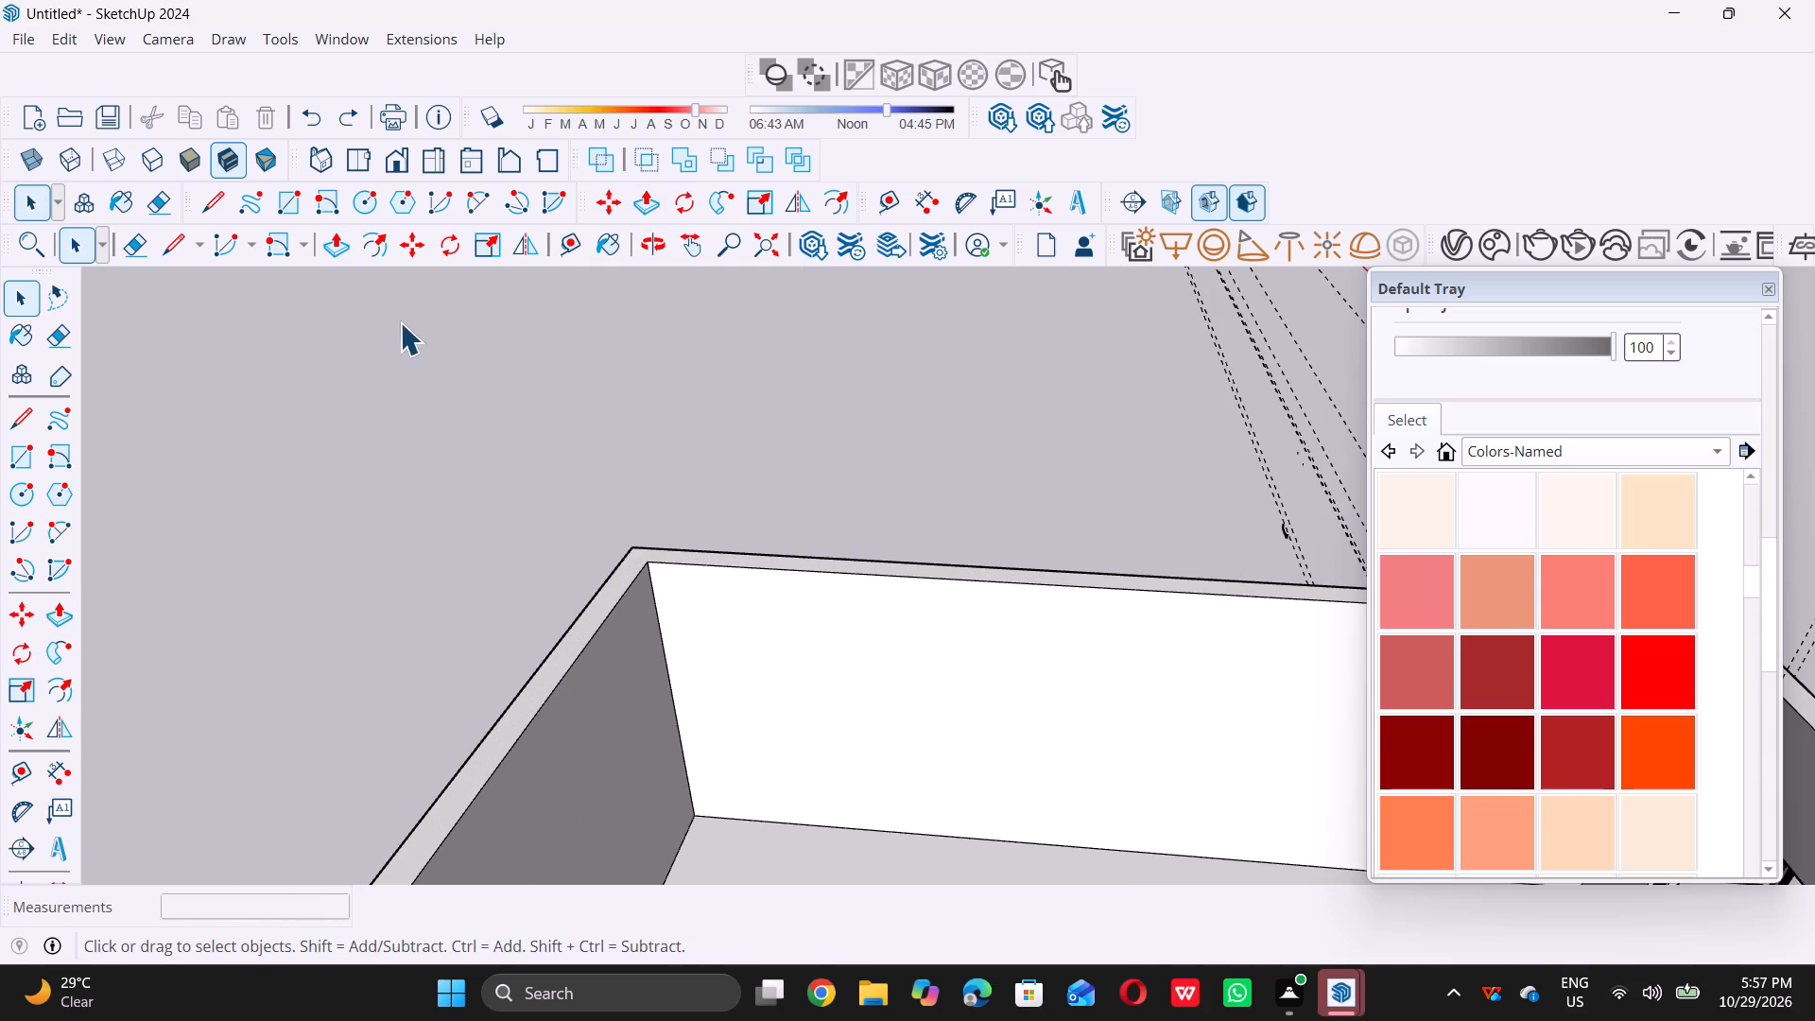
left_click(54, 450)
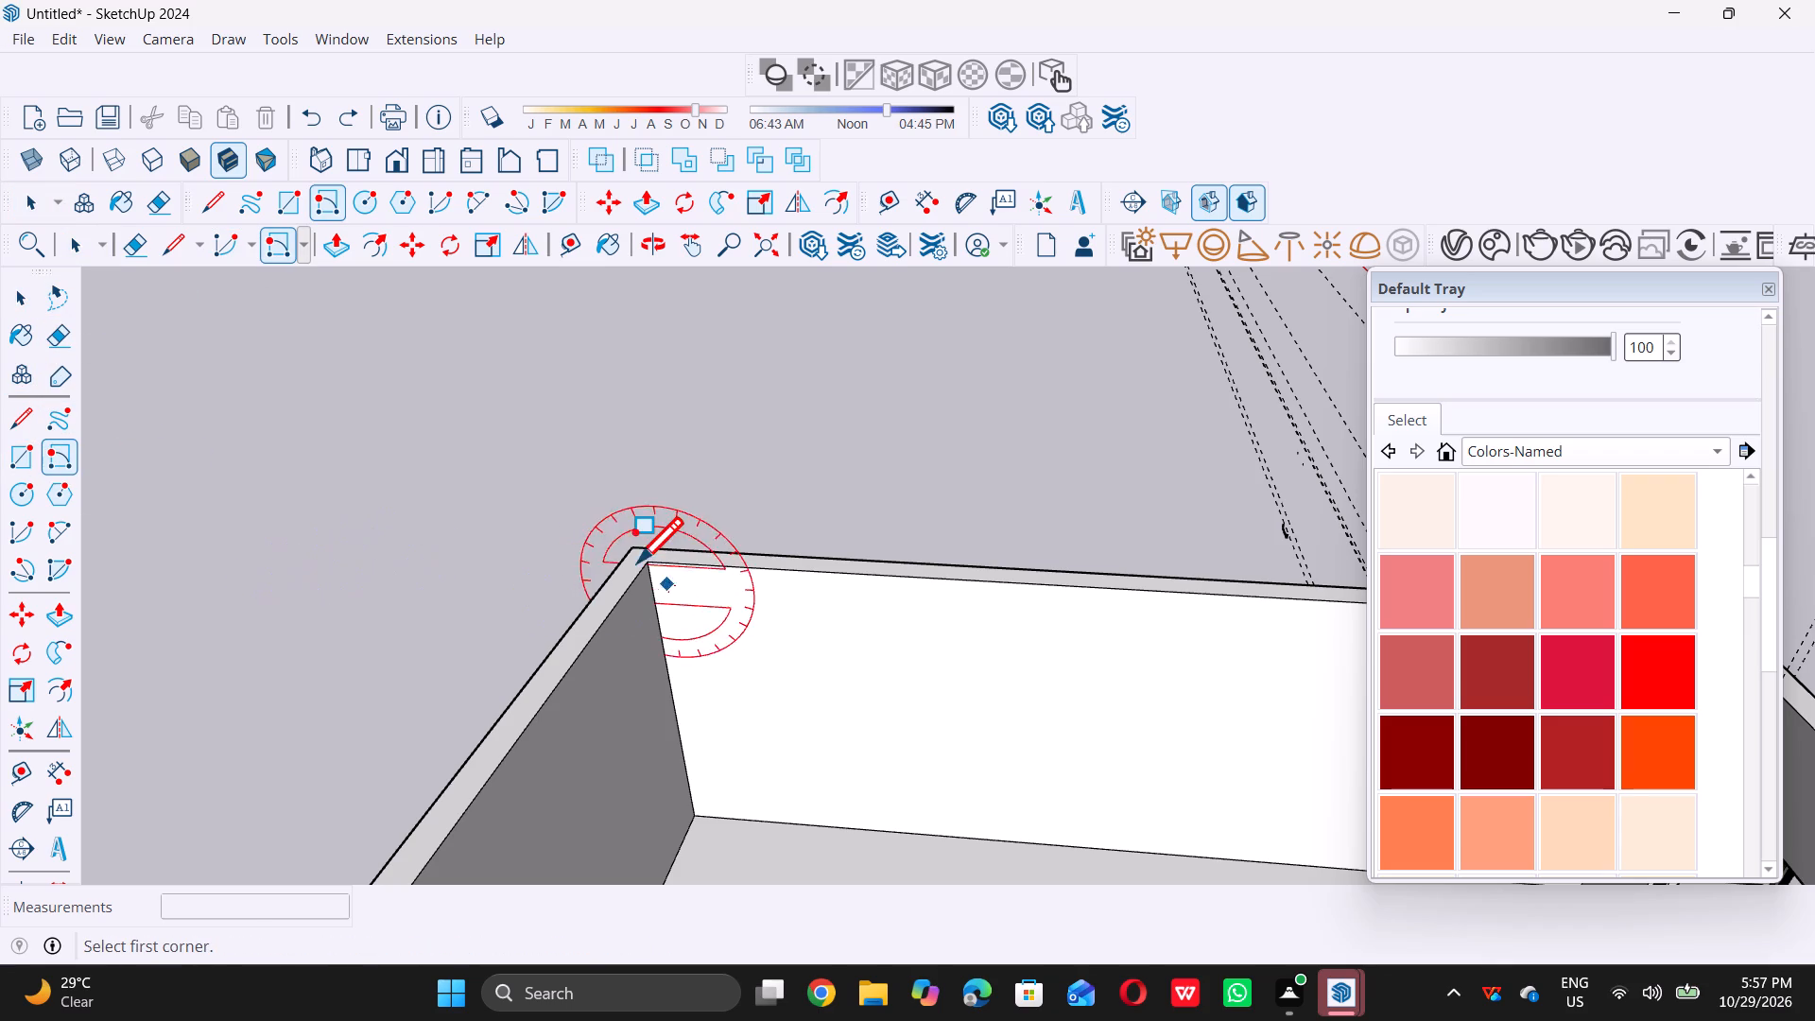
left_click(622, 550)
scroll(622, 550, "down", 8)
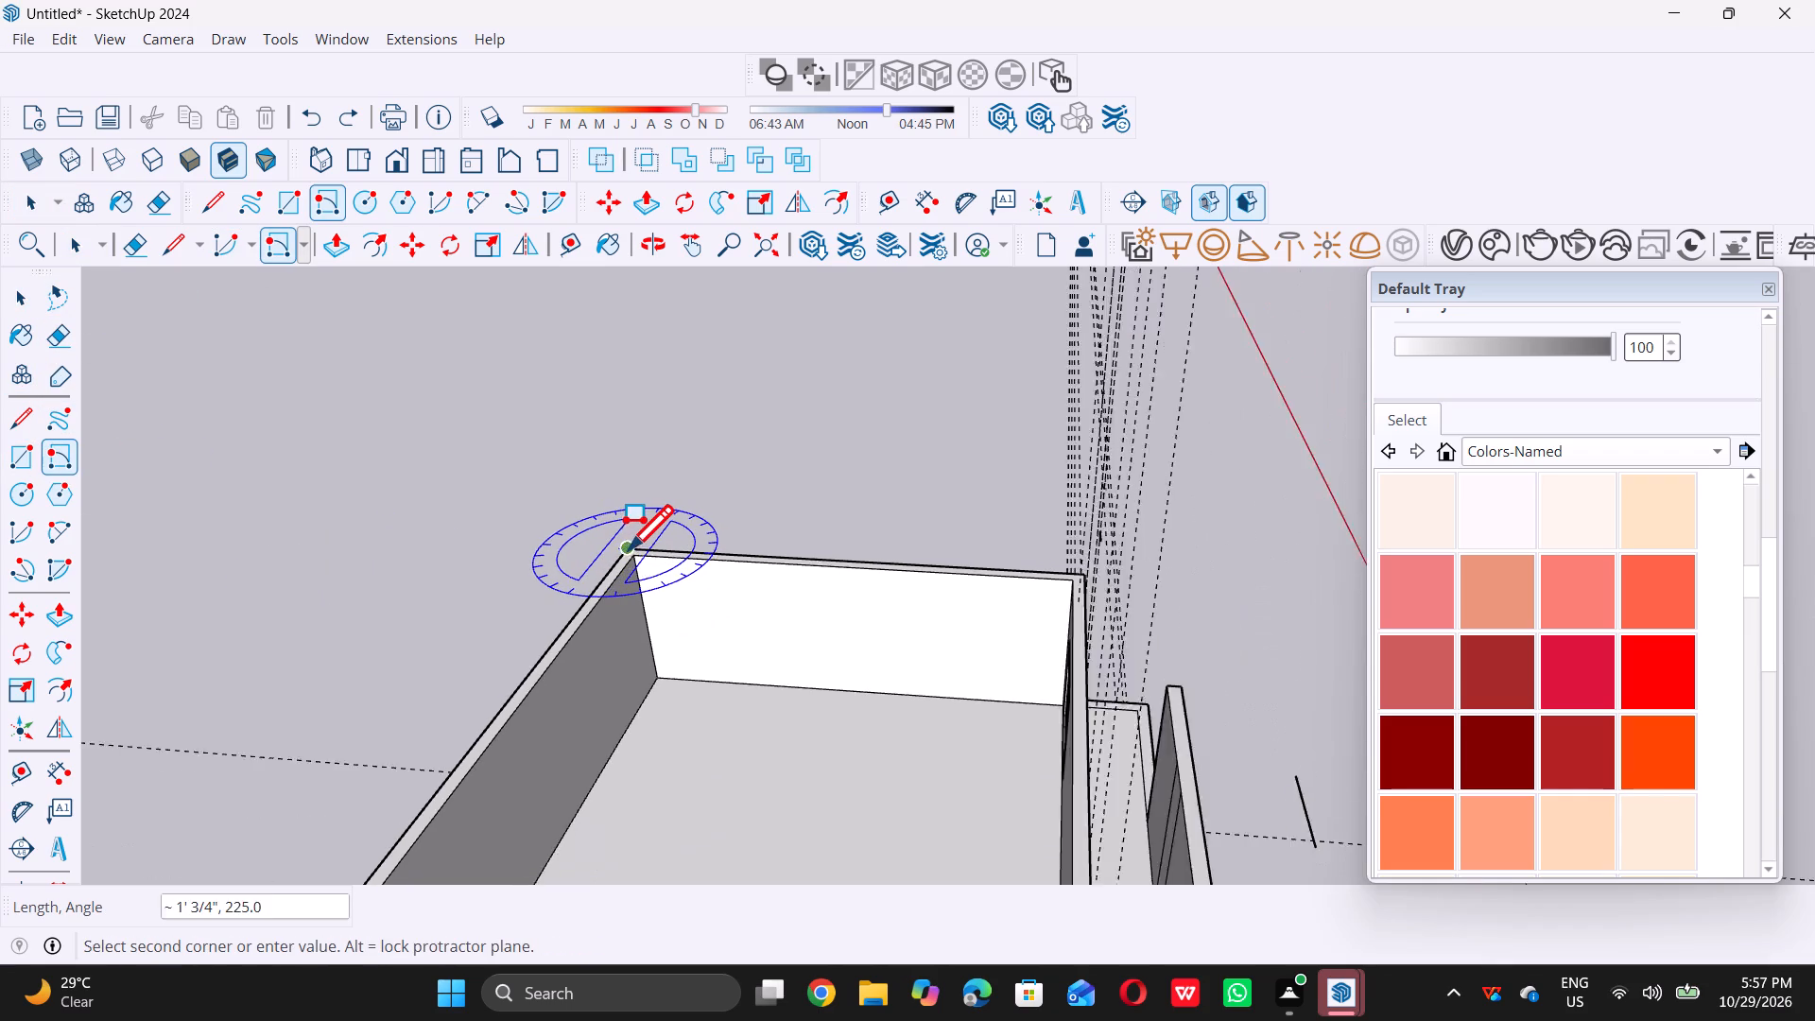
scroll(625, 550, "down", 8)
scroll(485, 747, "up", 8)
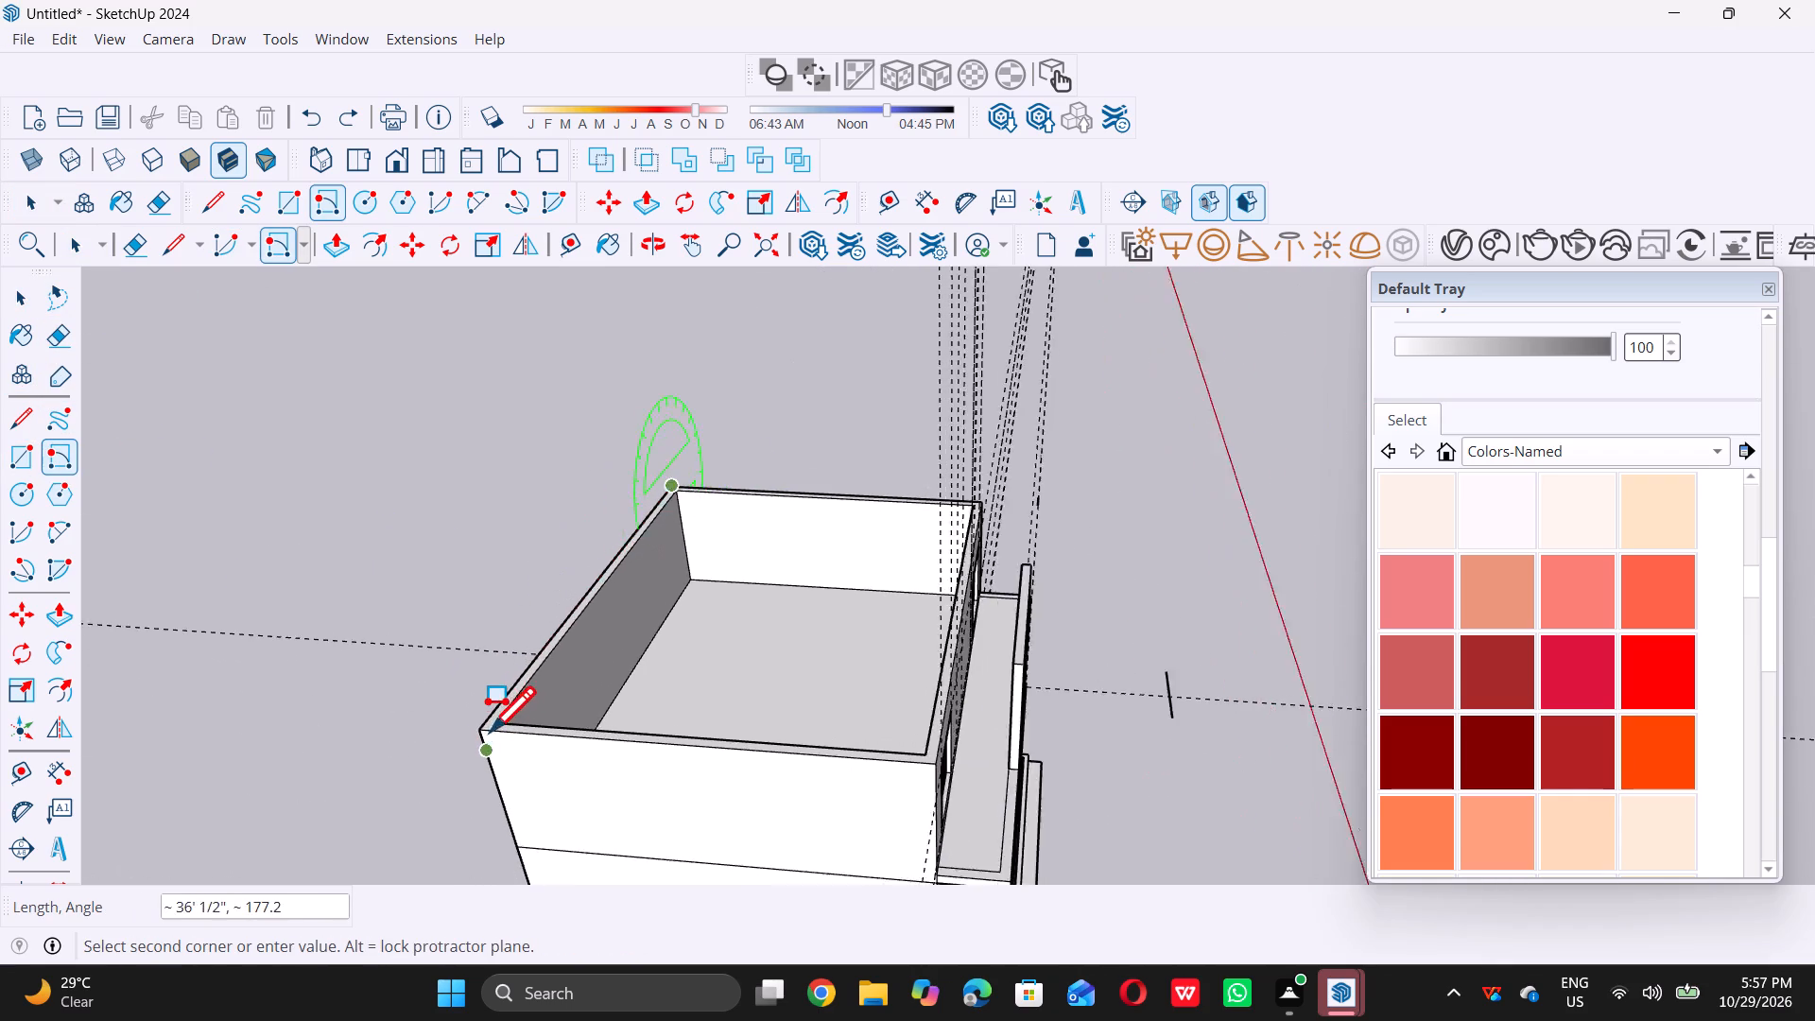
scroll(487, 732, "up", 8)
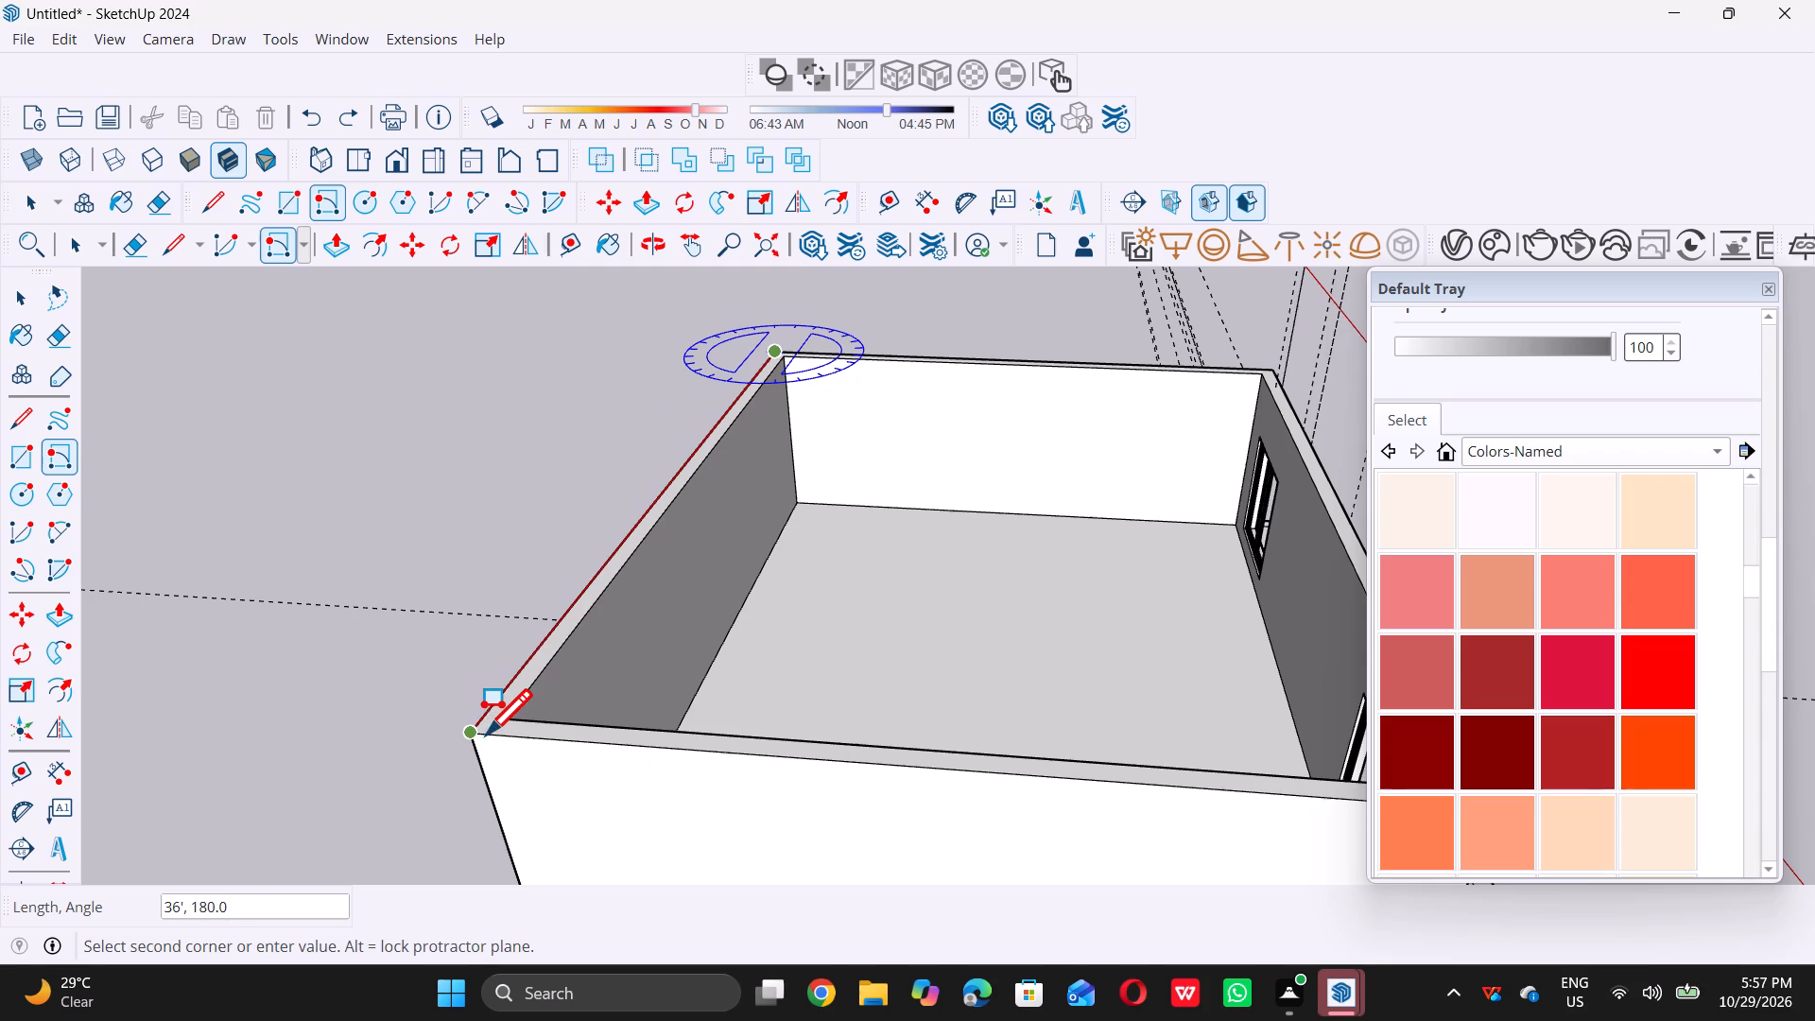
double_click(479, 733)
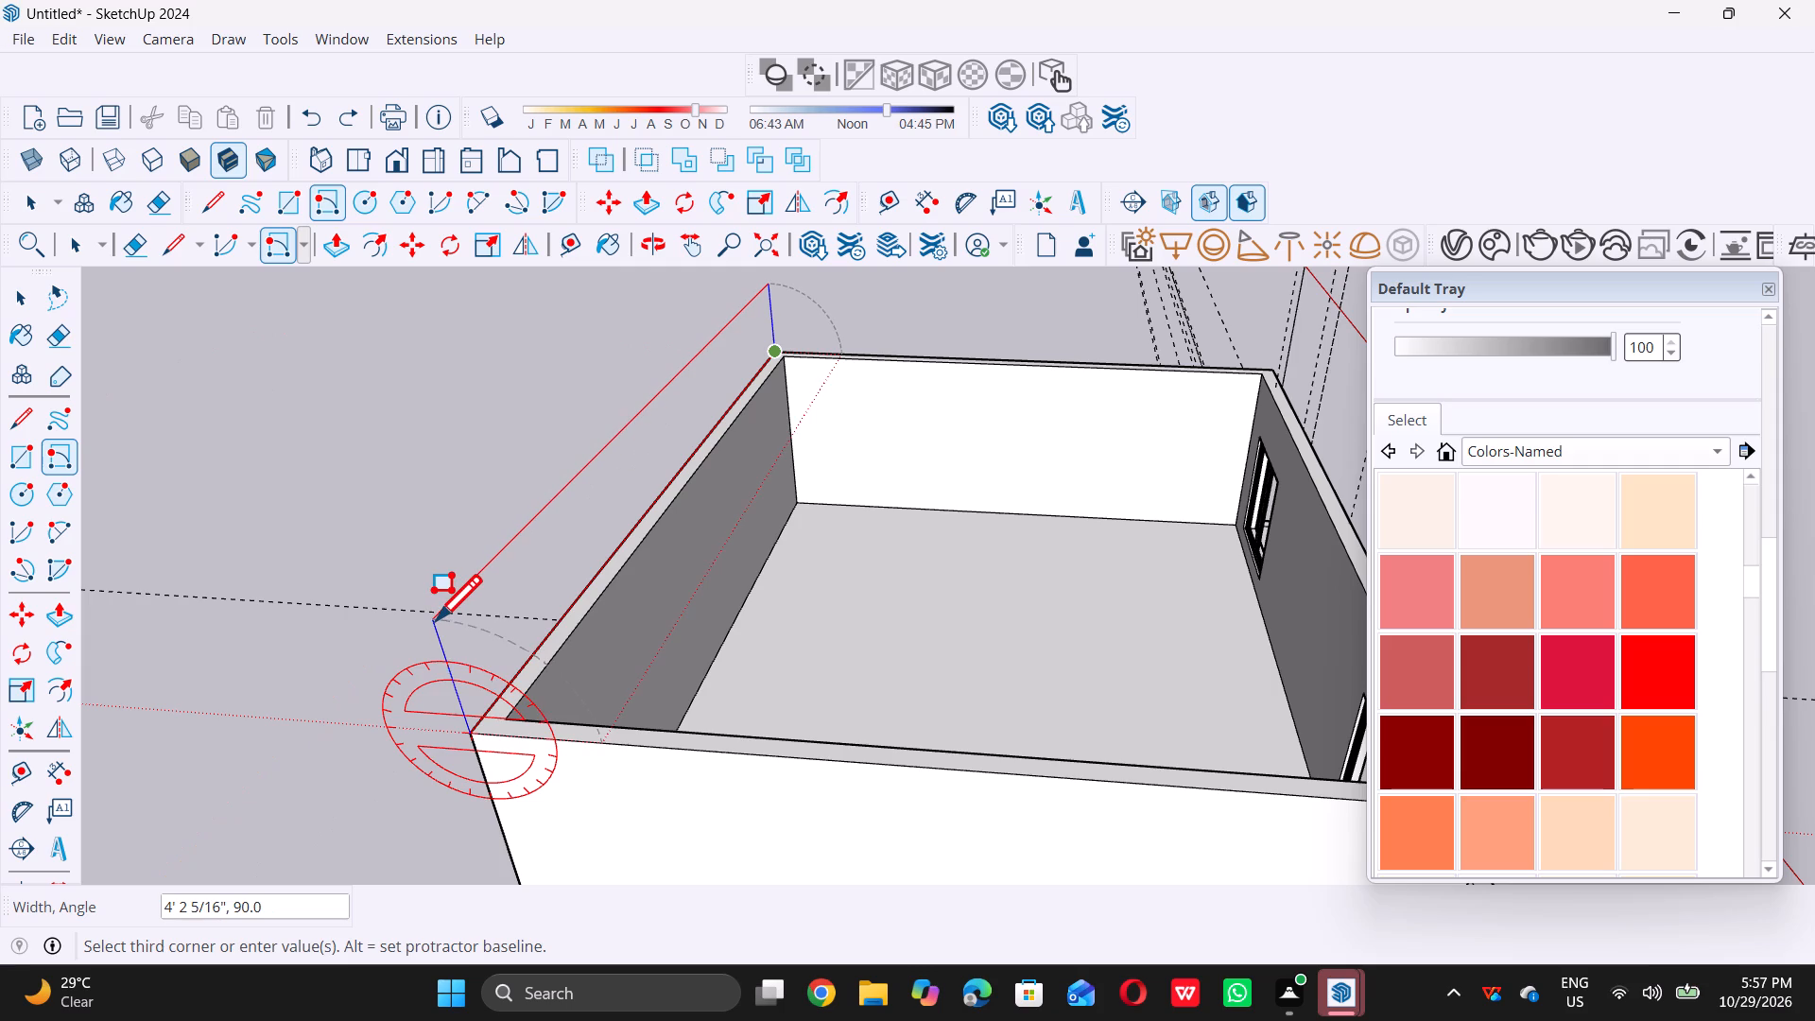
key("9")
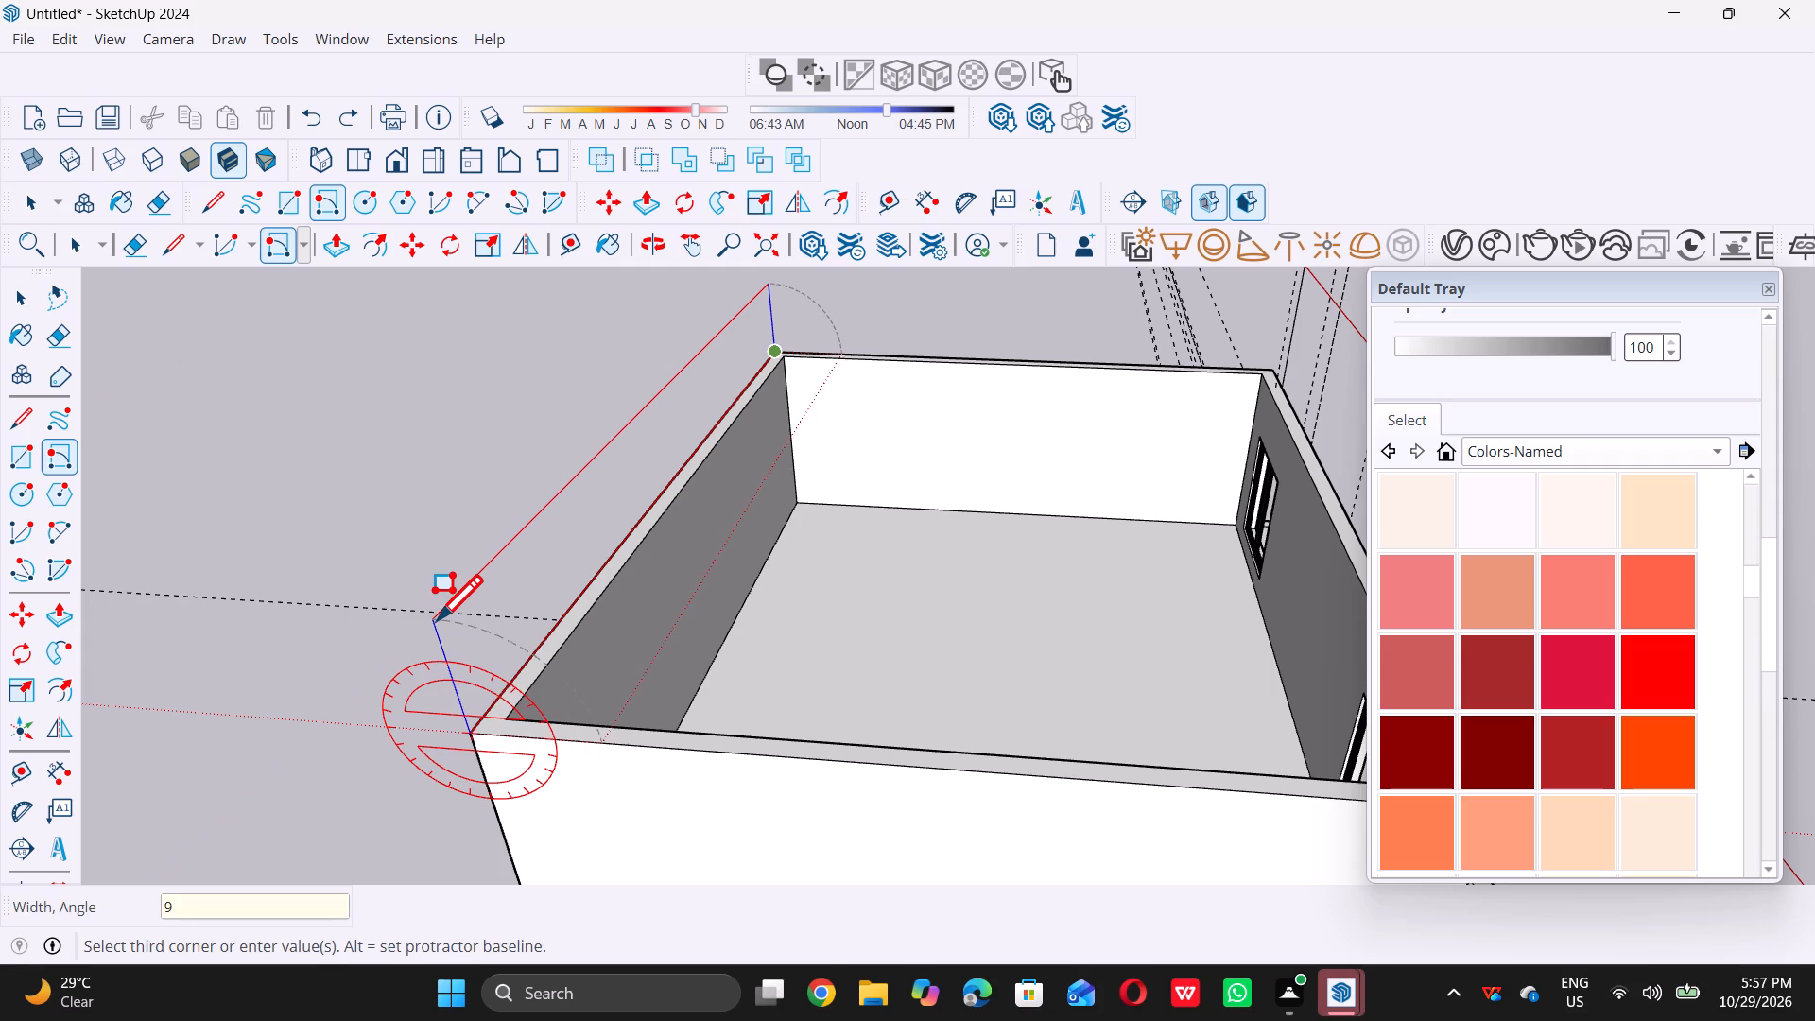
key("shift+quotedbl")
key("Return")
key("space")
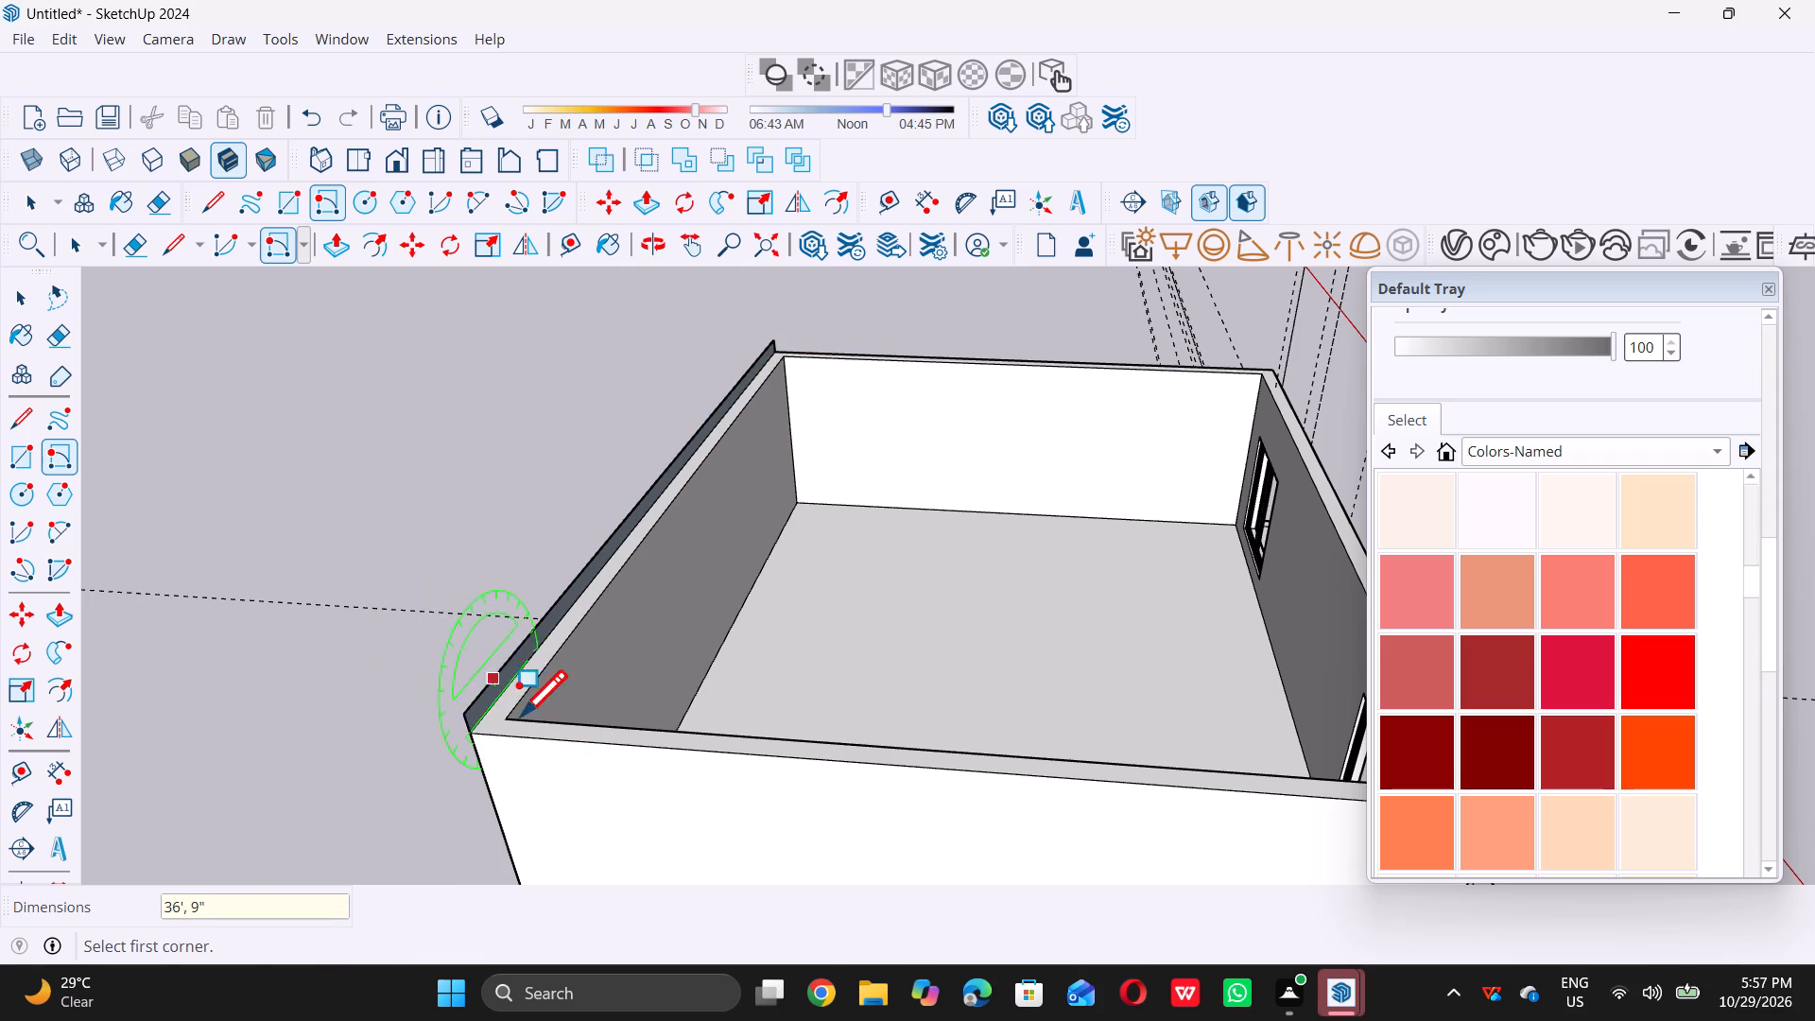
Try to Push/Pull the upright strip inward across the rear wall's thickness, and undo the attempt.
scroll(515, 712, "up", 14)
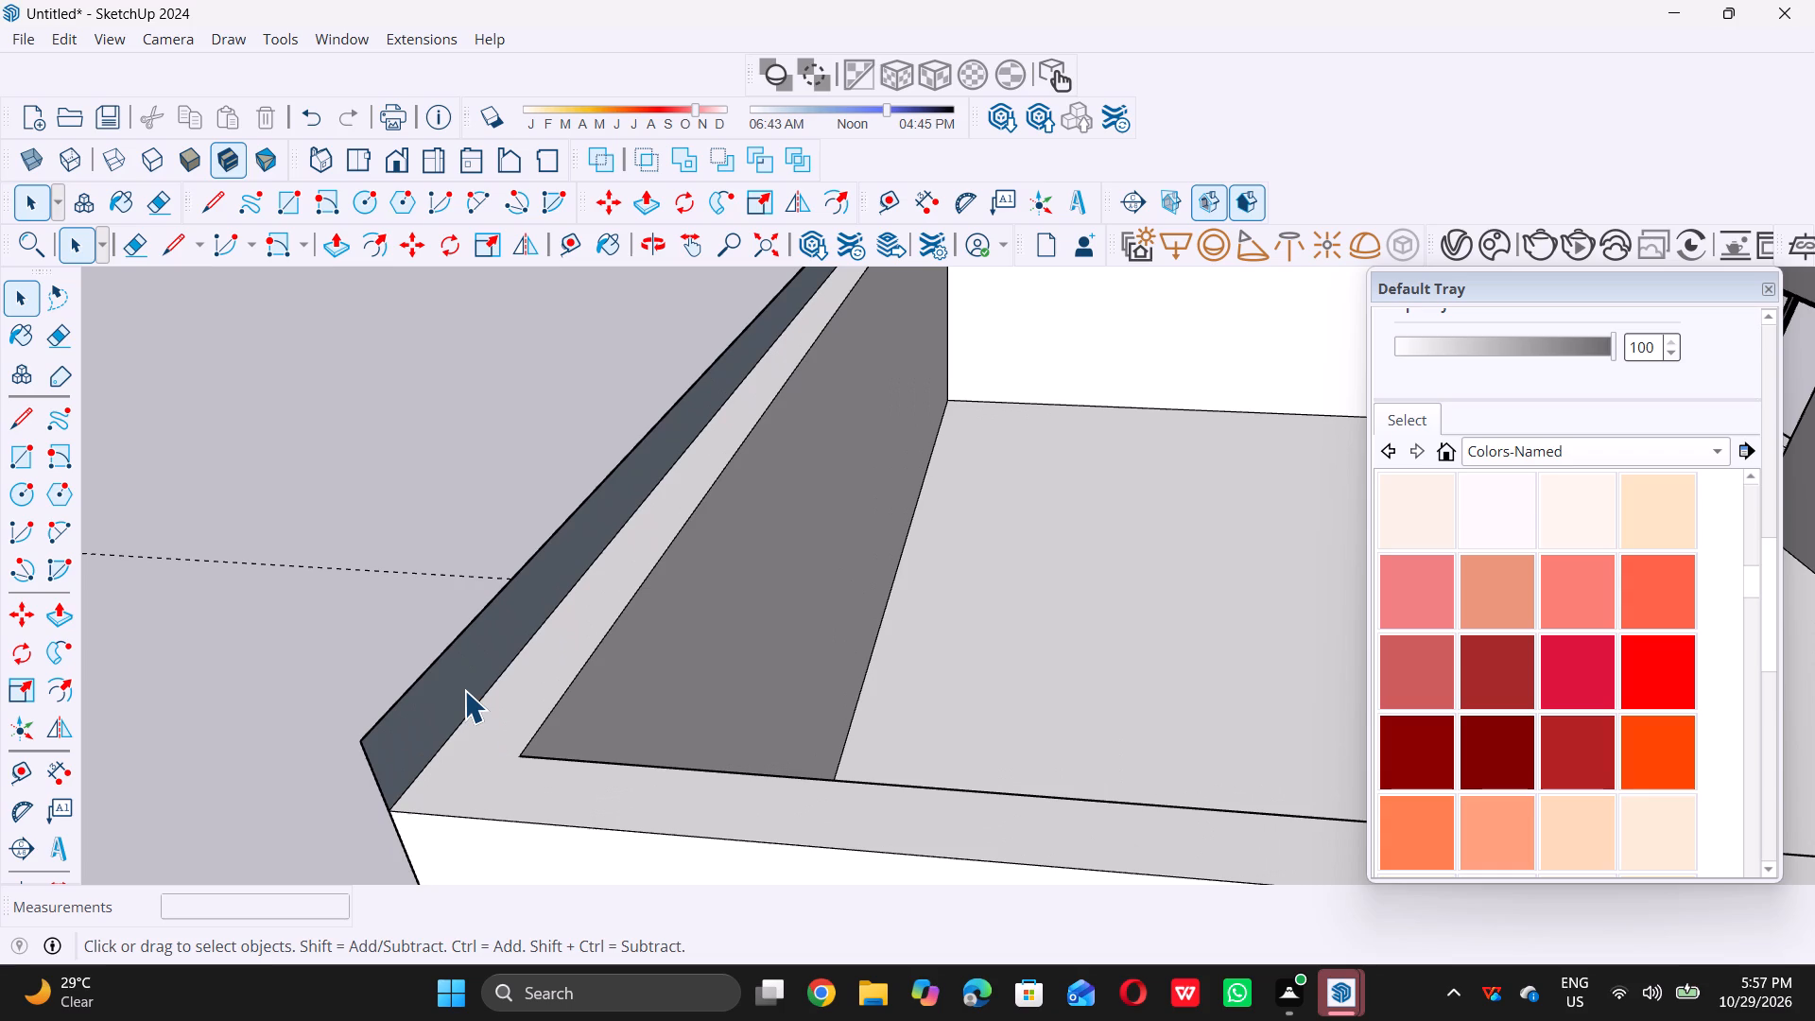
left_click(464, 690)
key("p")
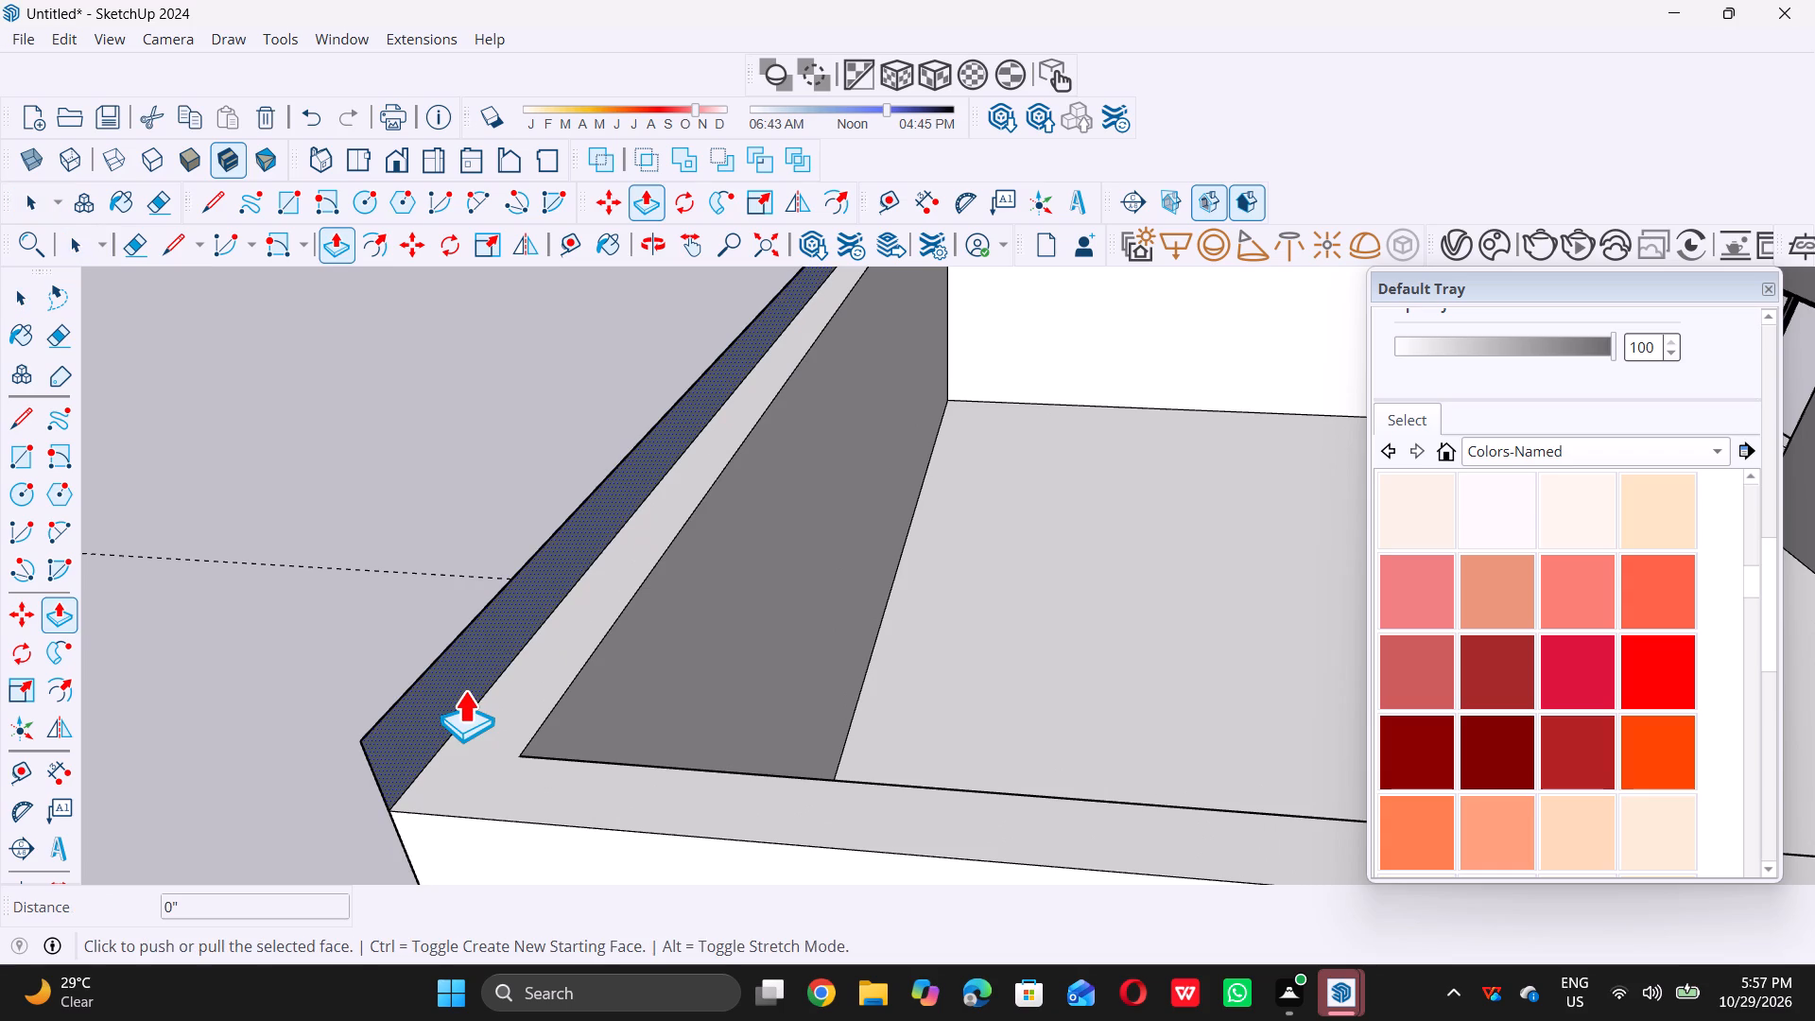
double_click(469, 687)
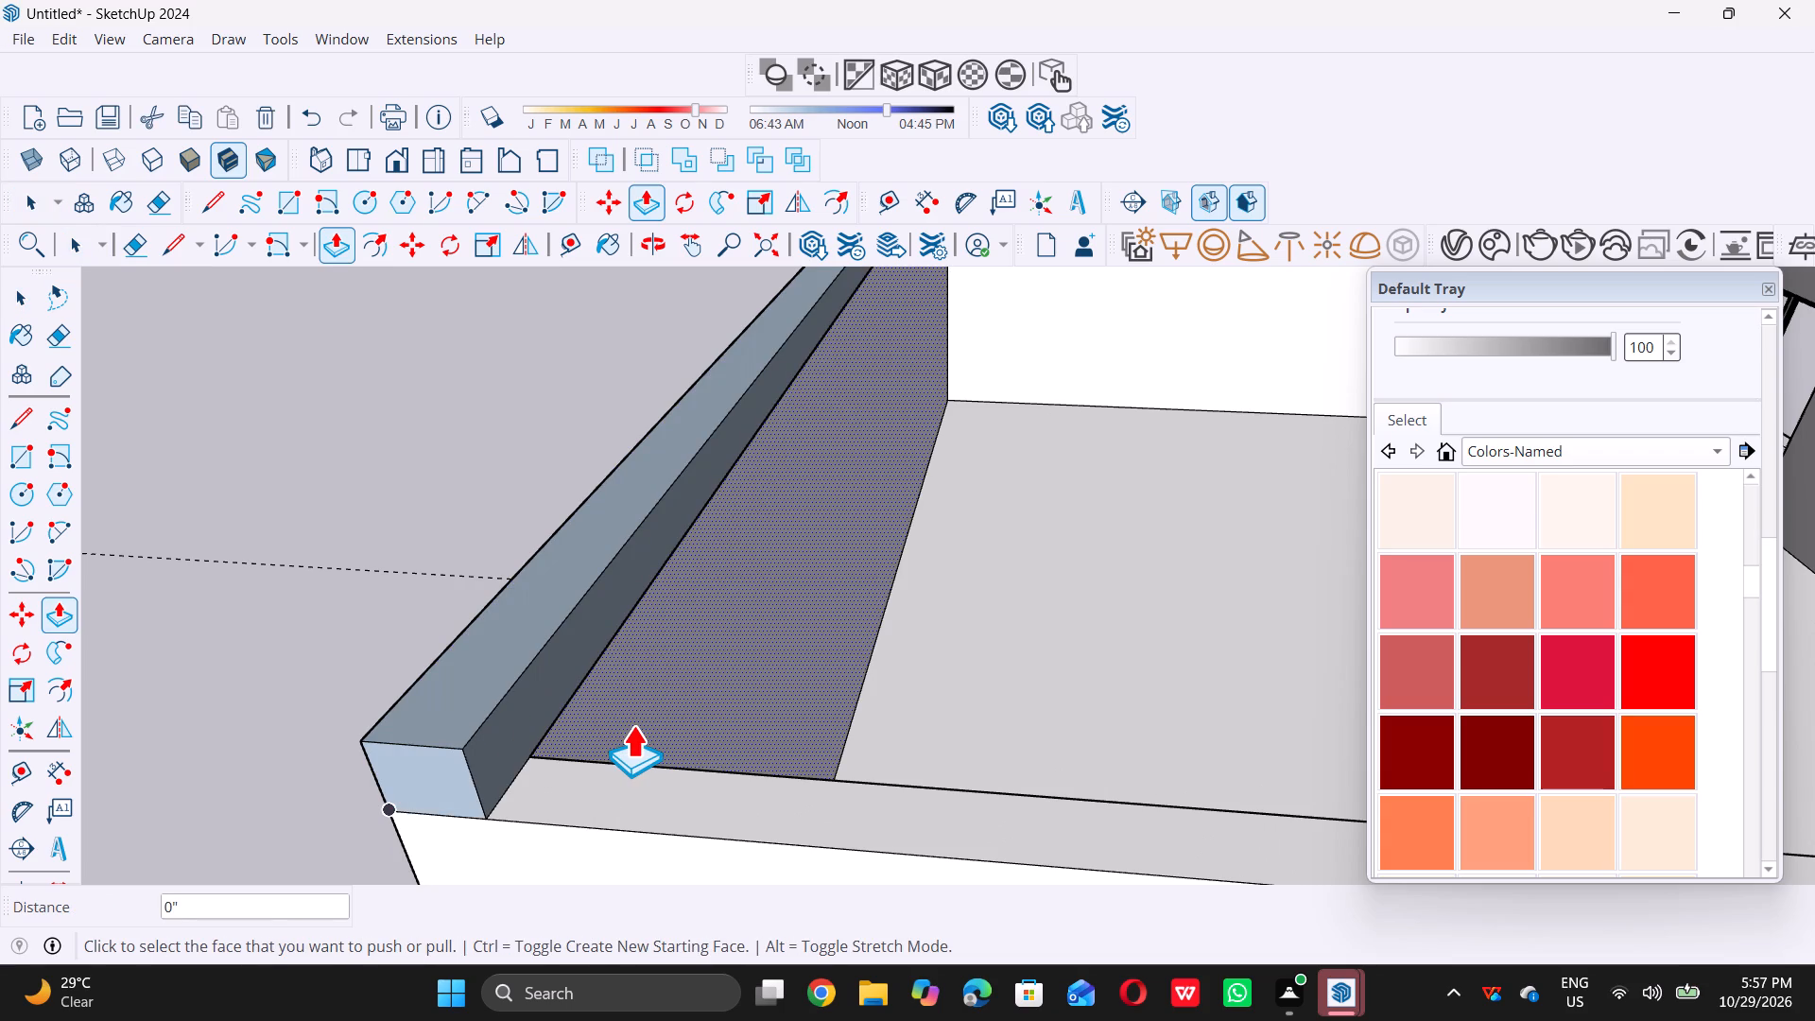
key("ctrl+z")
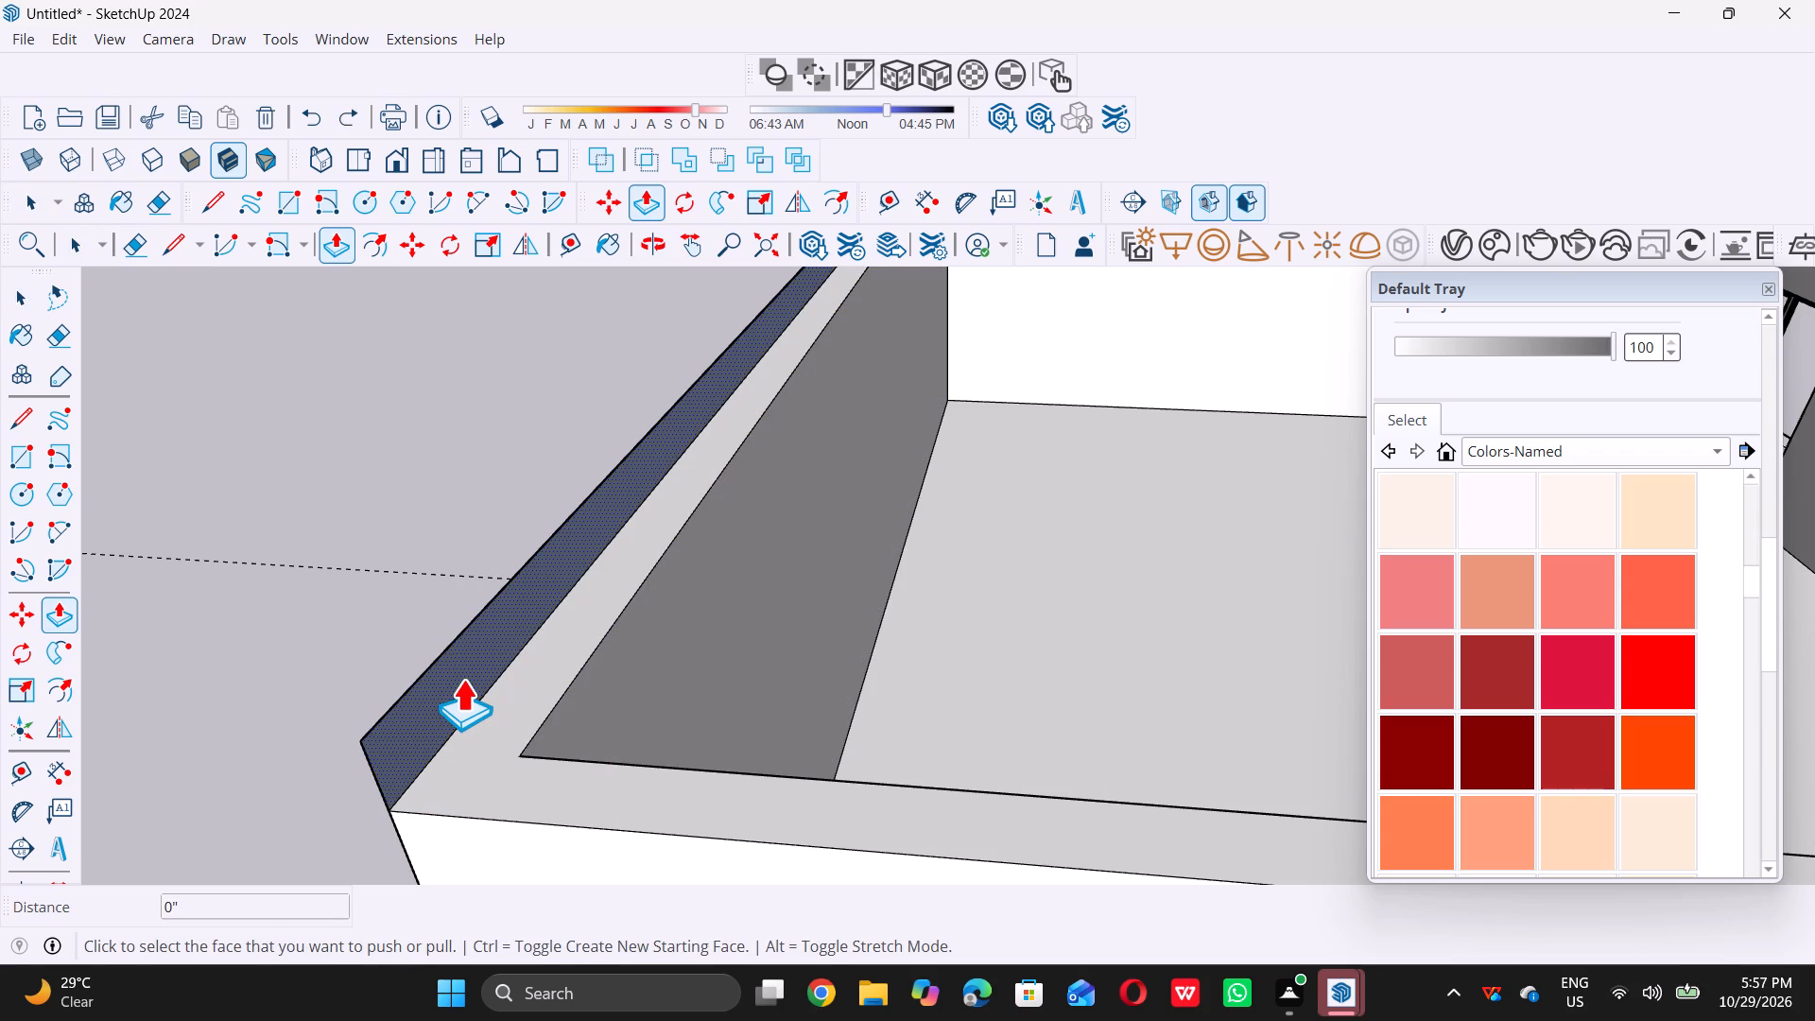
Push/Pull the upright 9" strip on the rear wall 35' forward across the upper walls to form the roof slab.
left_click(462, 679)
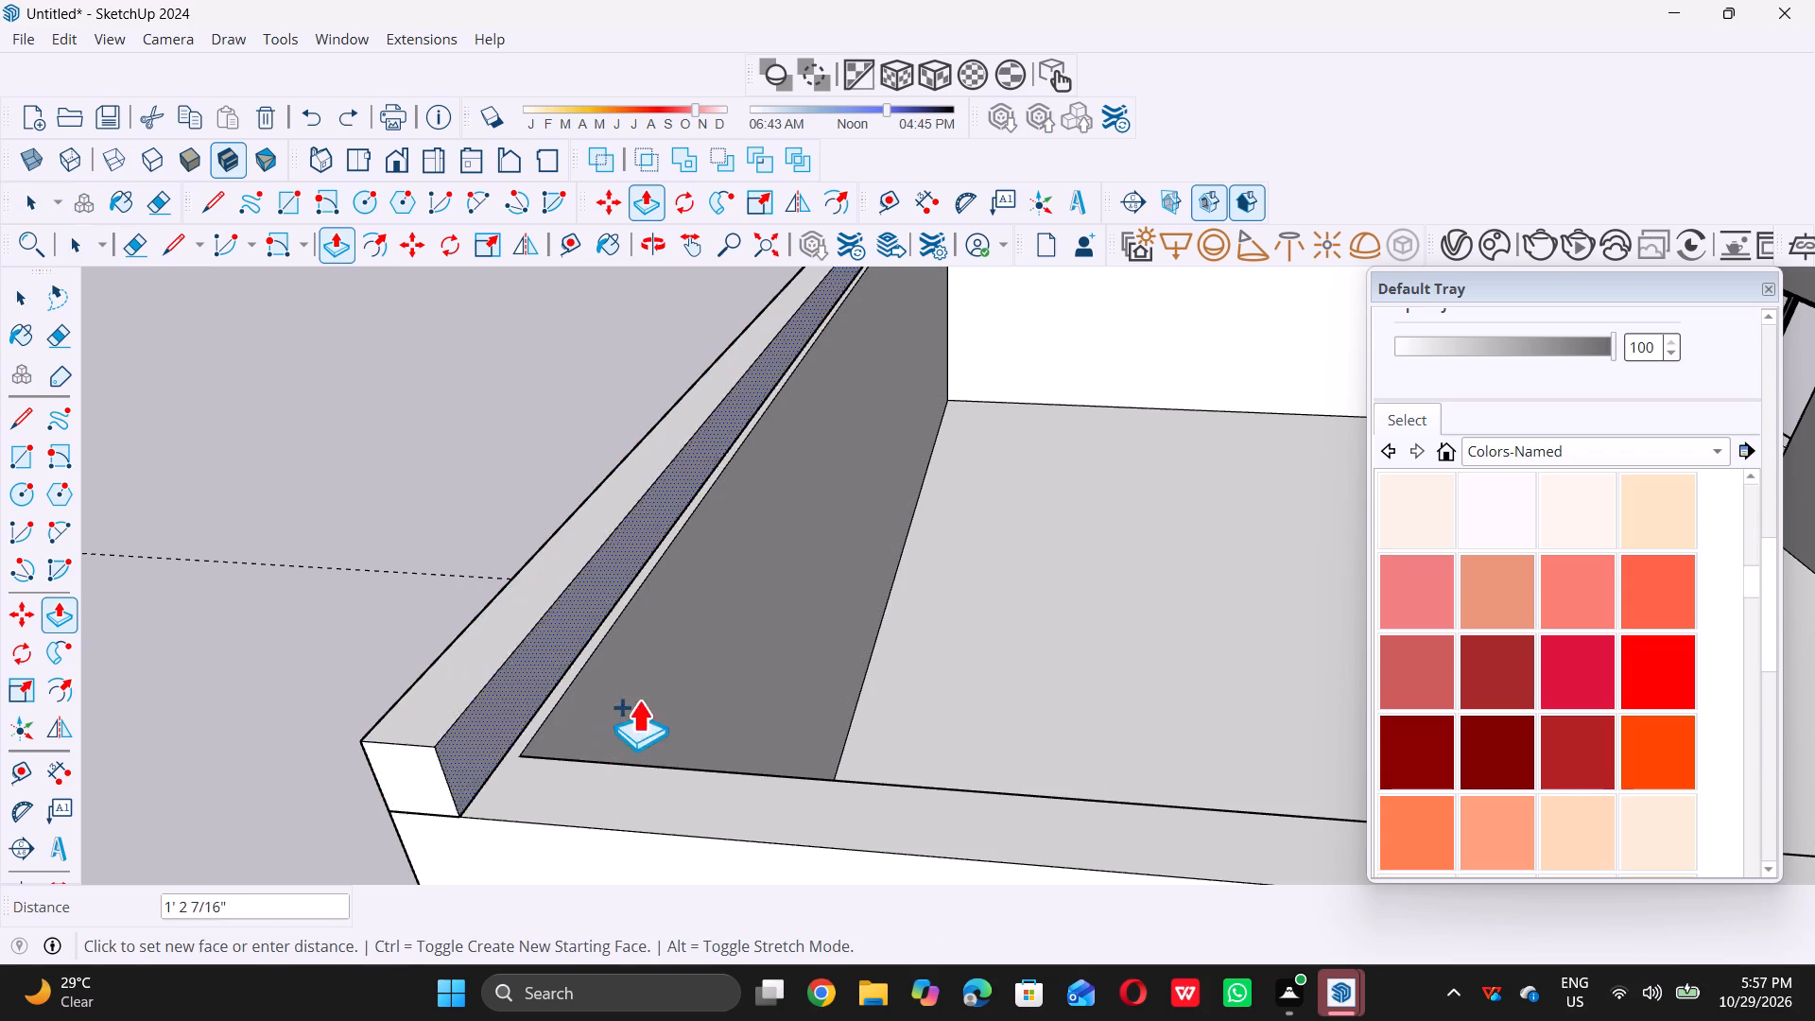
scroll(724, 712, "down", 20)
scroll(724, 712, "down", 7)
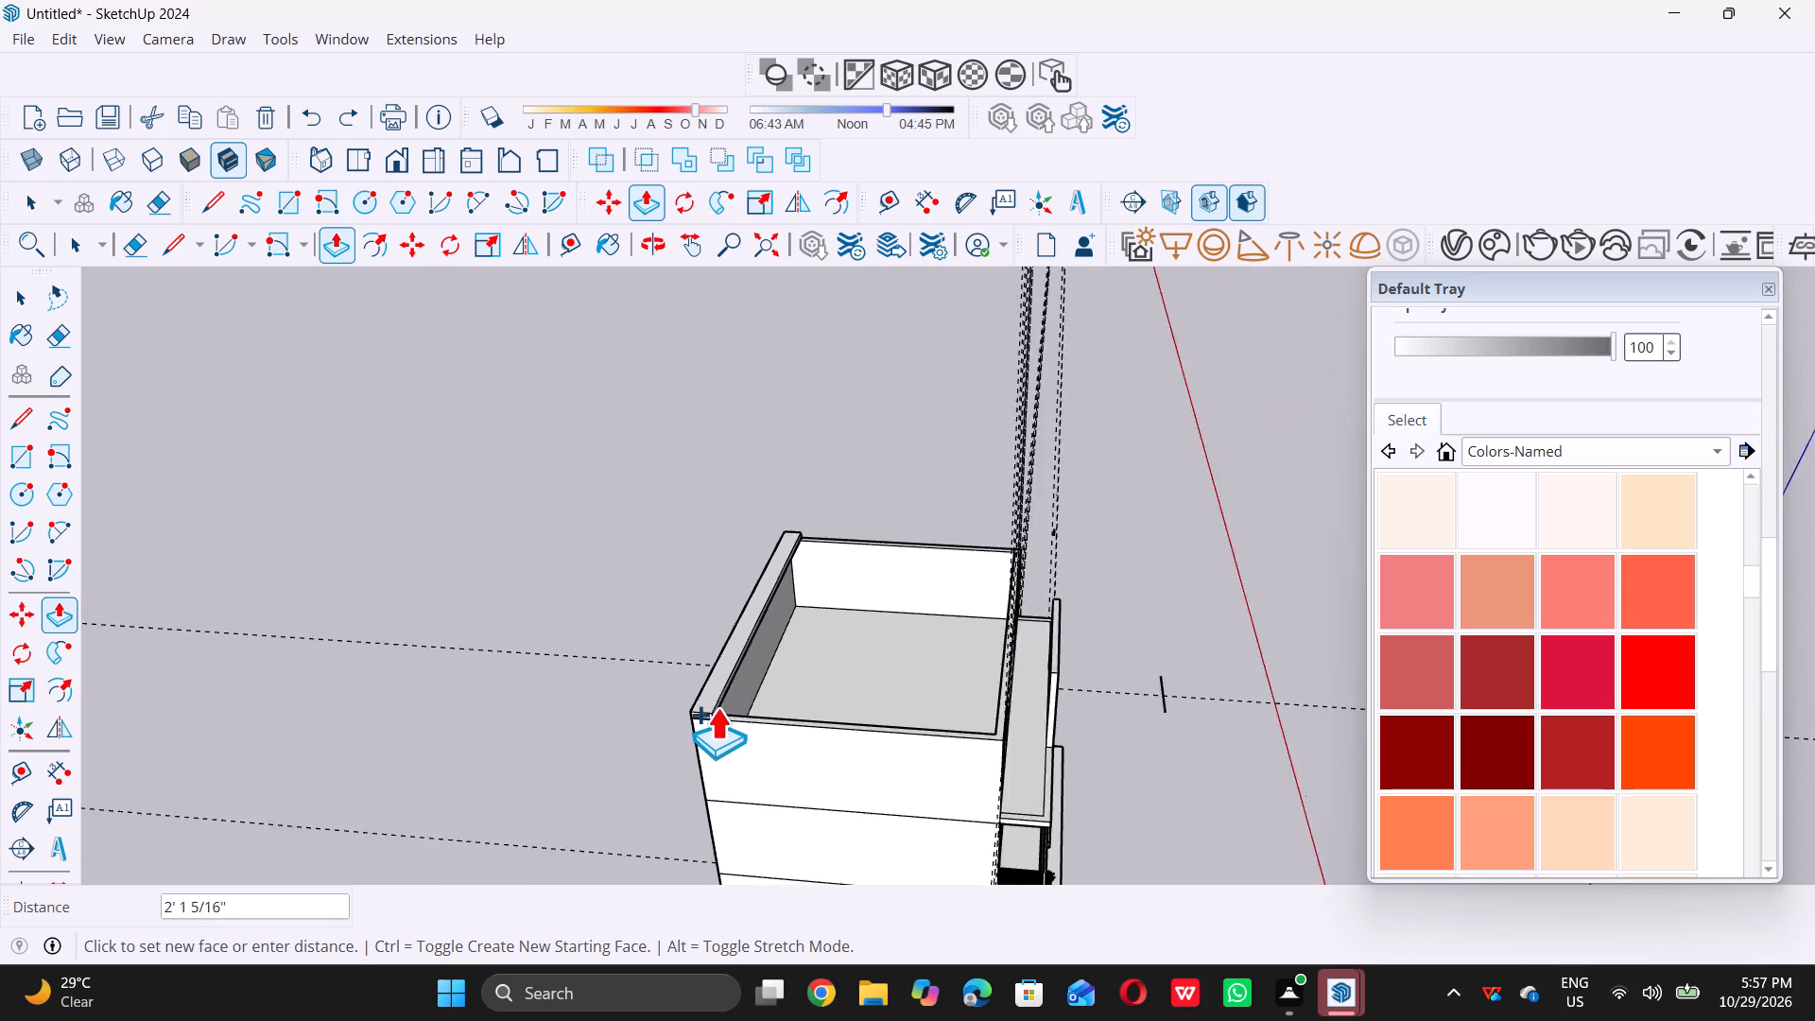
scroll(717, 707, "down", 2)
scroll(985, 781, "up", 17)
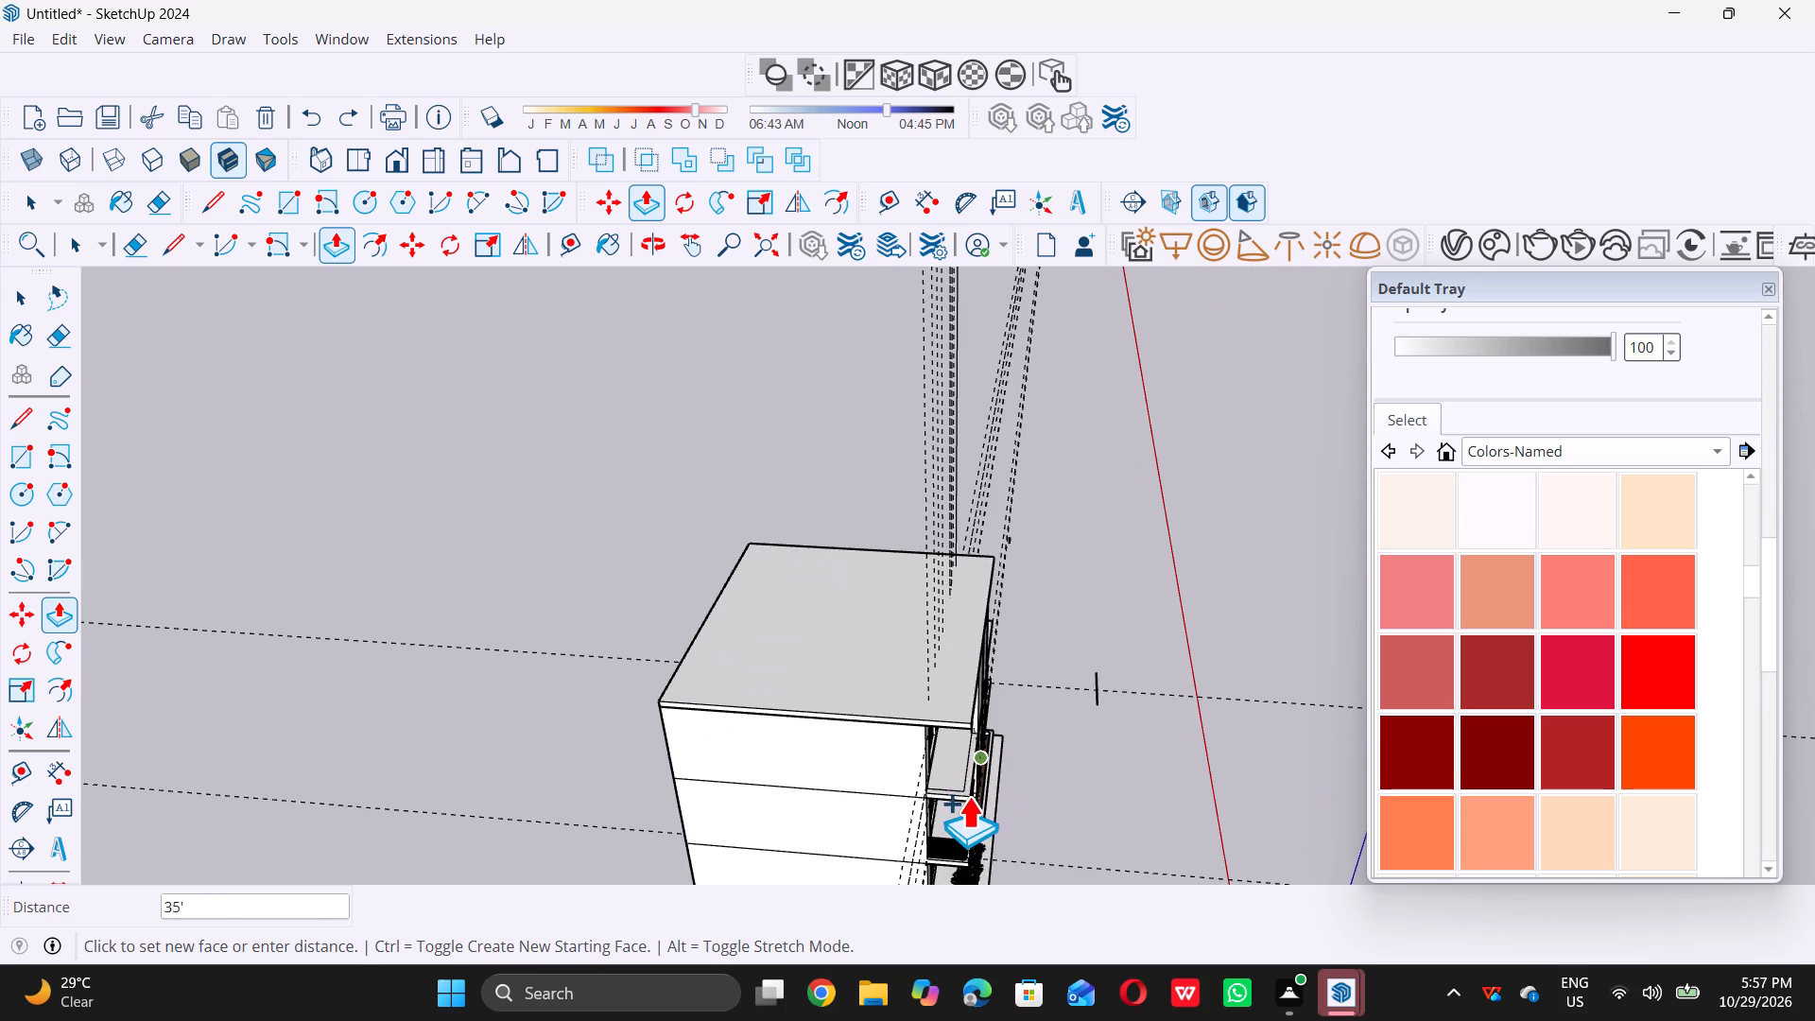
scroll(979, 803, "up", 19)
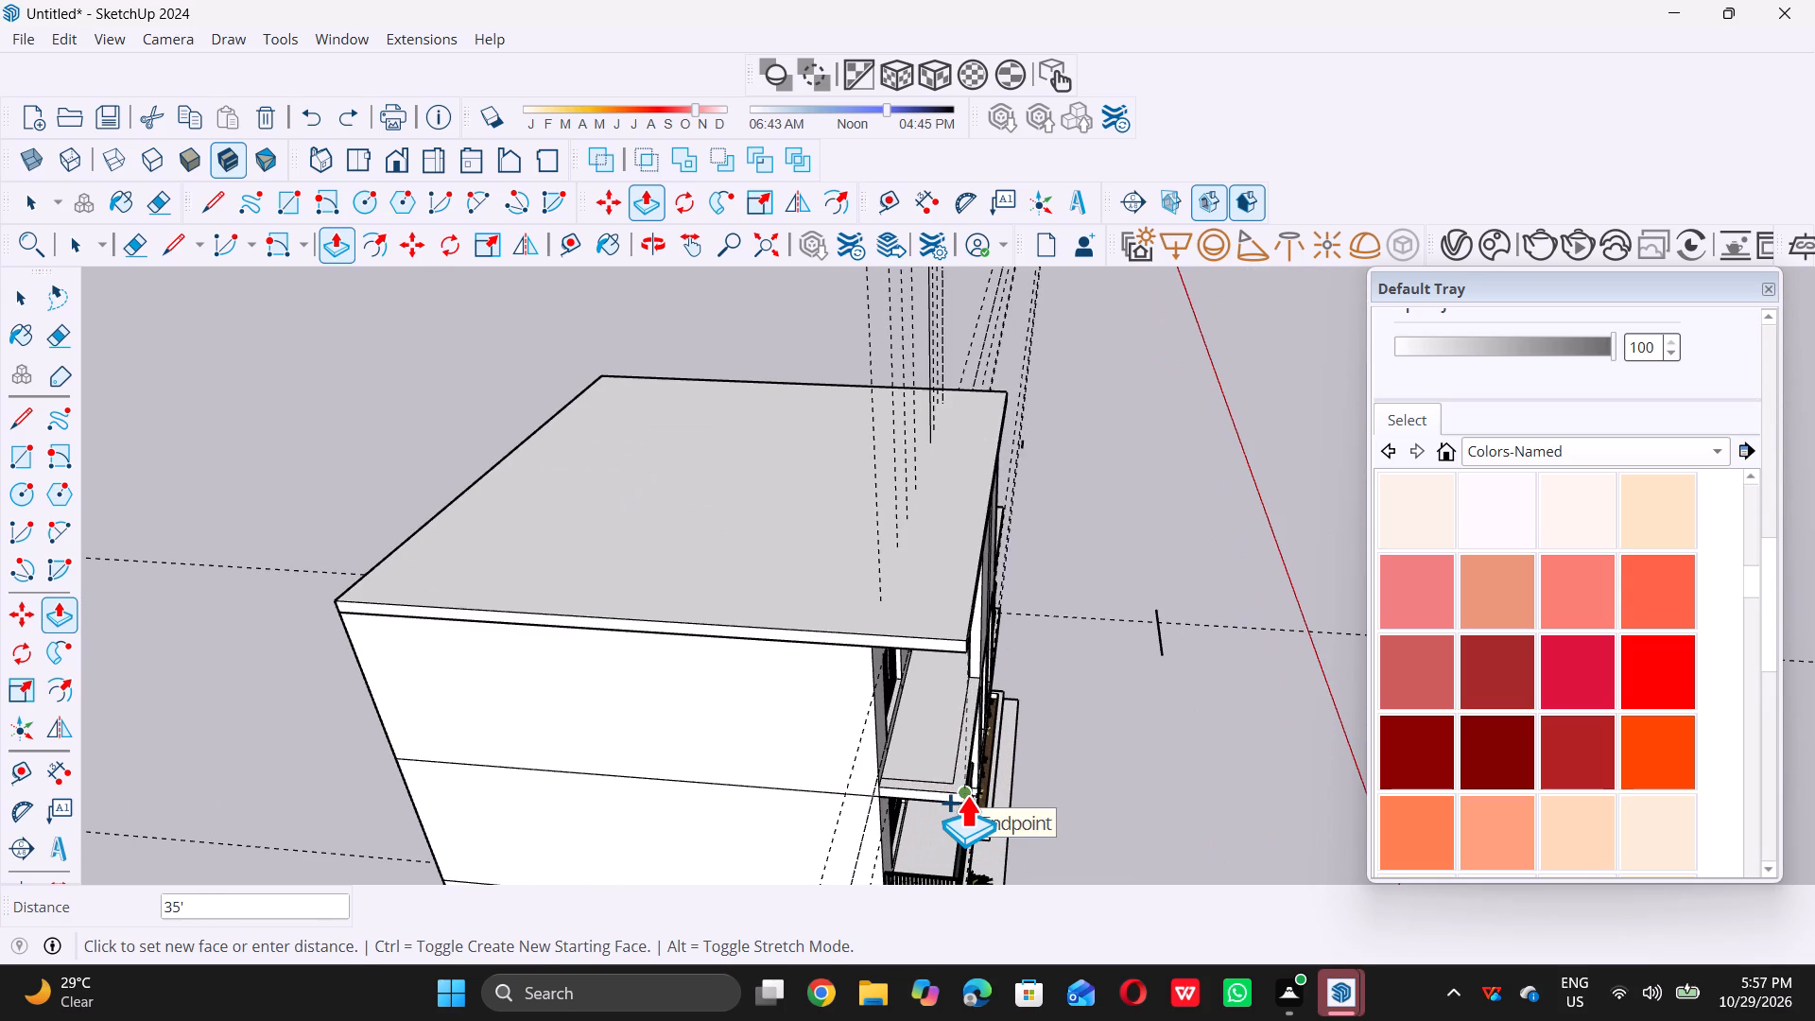
double_click(966, 795)
key("space")
scroll(945, 787, "down", 6)
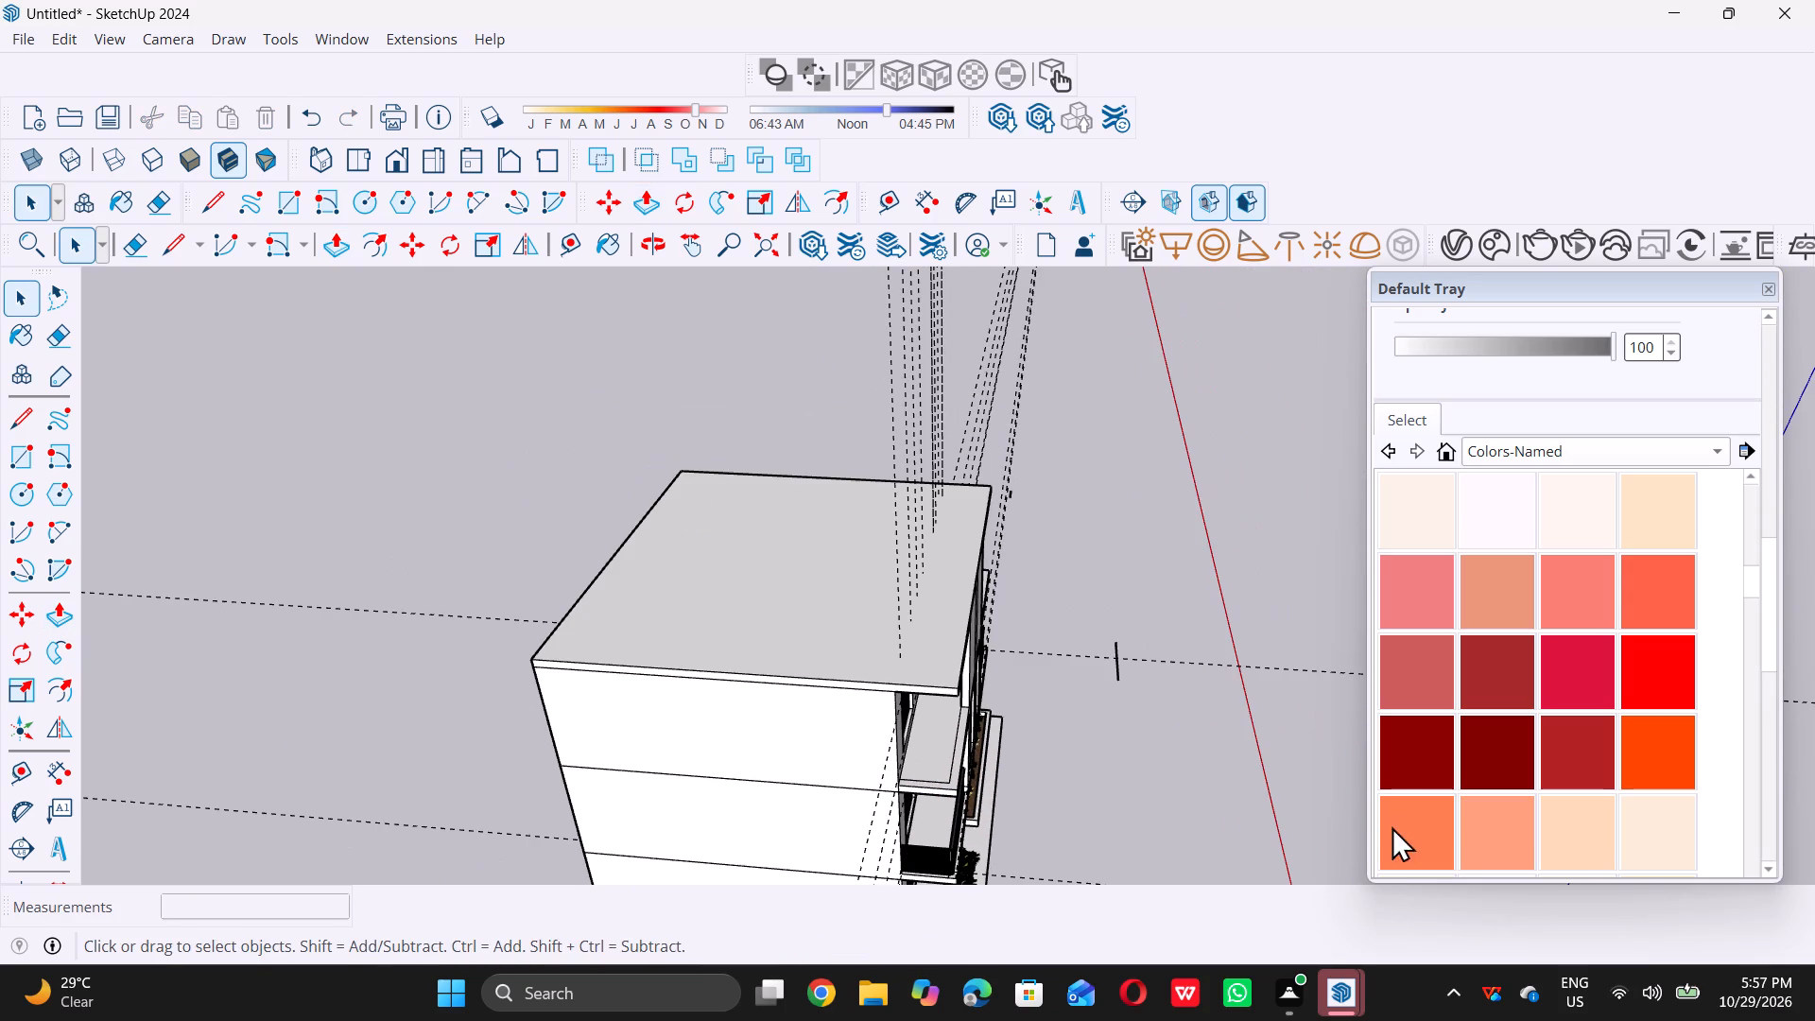
Examine the roof slab and the front facade from several angles and distances.
double_click(1162, 762)
scroll(915, 735, "down", 5)
middle_click_drag(874, 750, 568, 577)
scroll(846, 681, "up", 6)
scroll(741, 641, "down", 6)
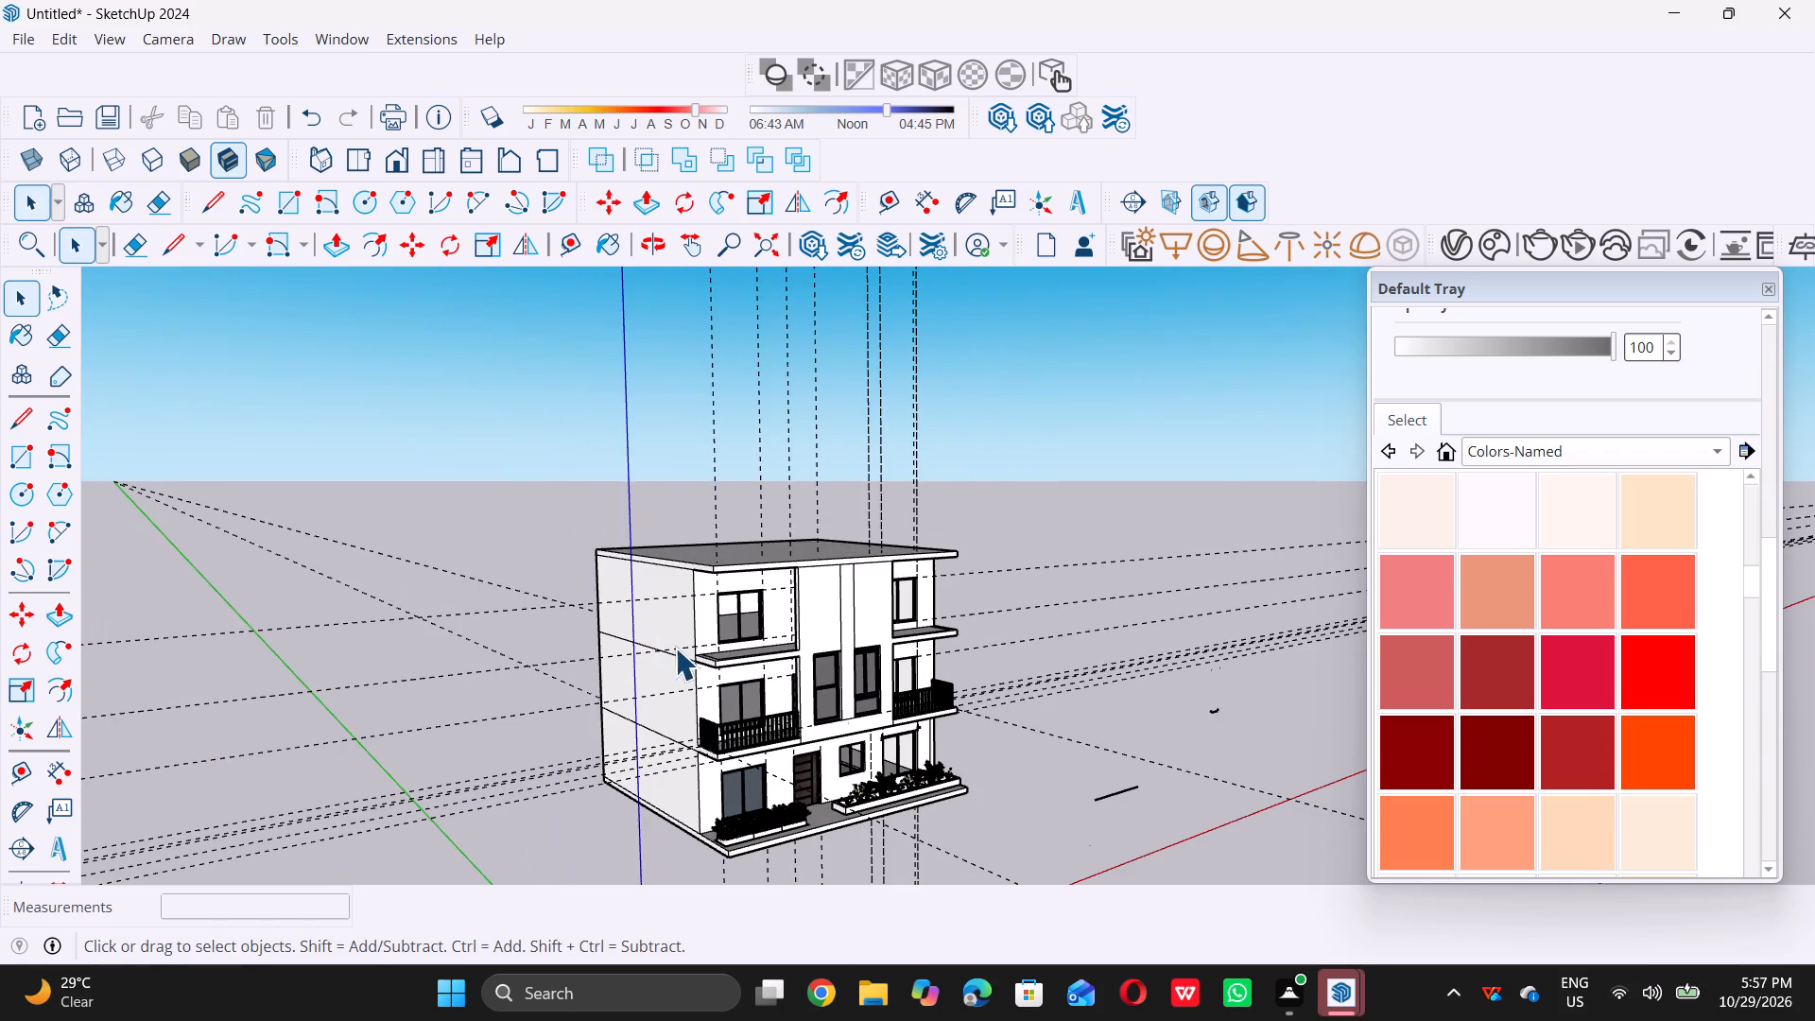
middle_click_drag(675, 648, 721, 664)
scroll(720, 665, "down", 14)
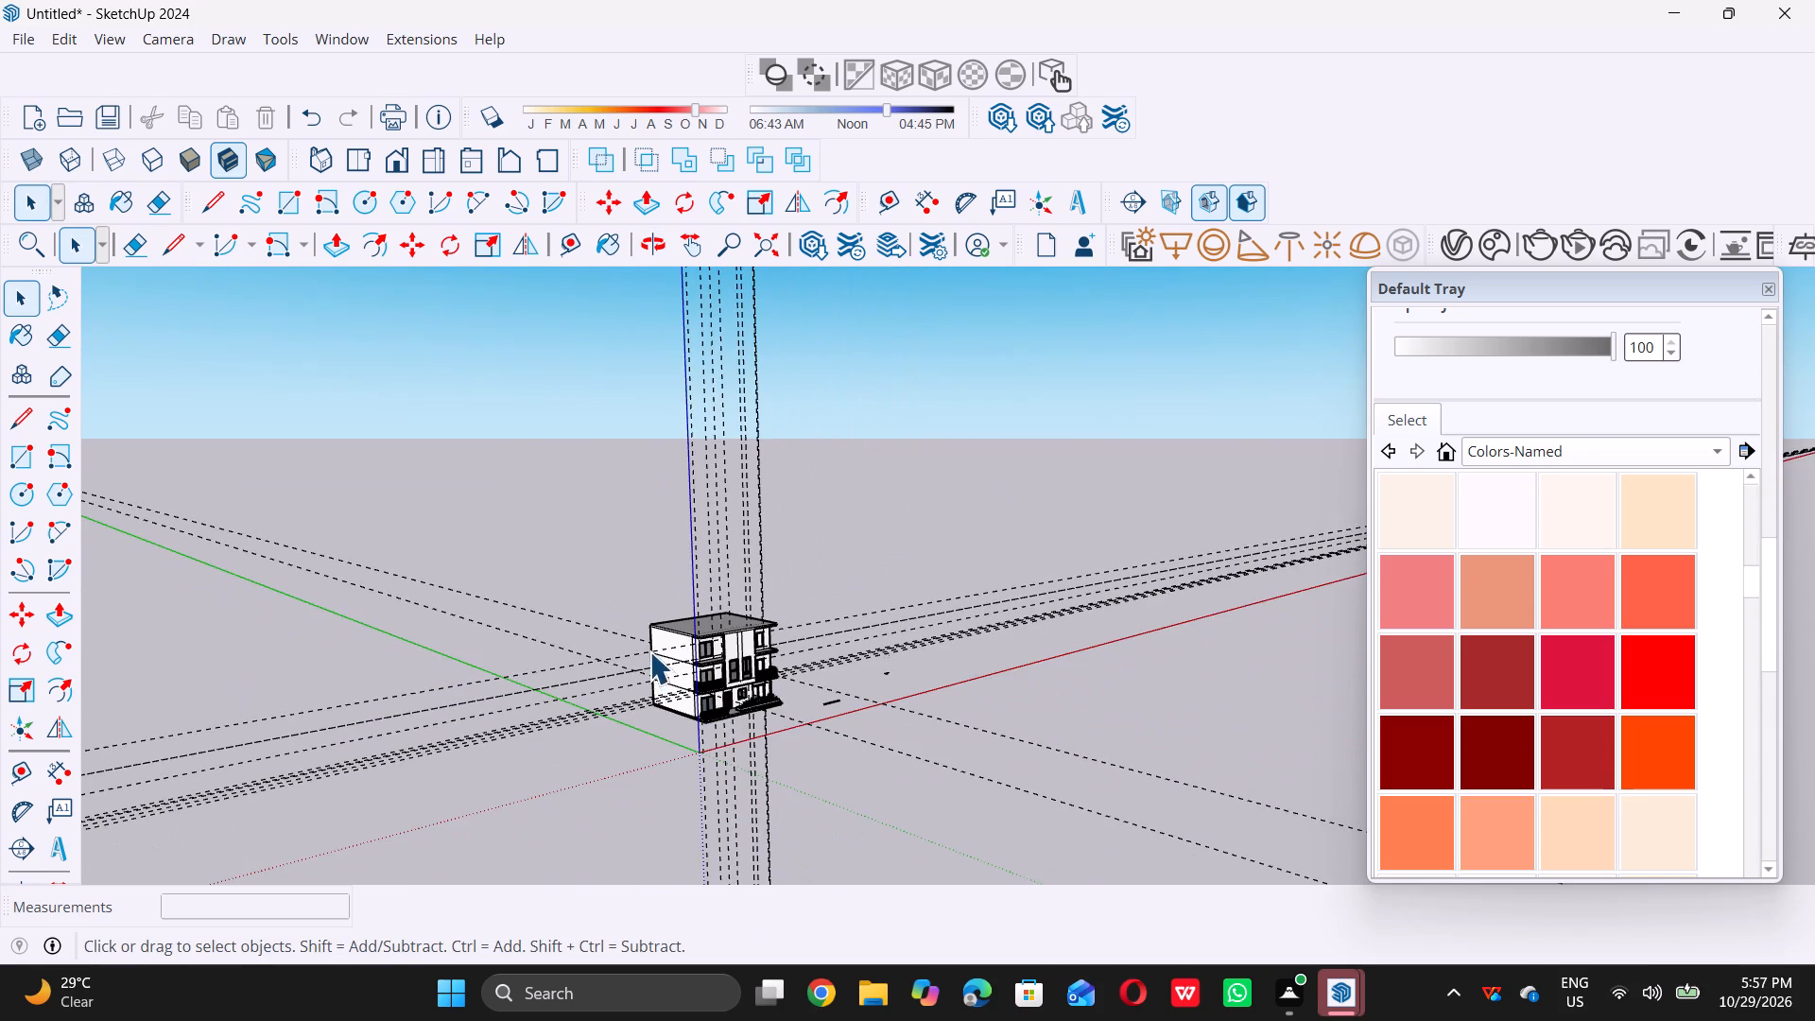
scroll(644, 646, "down", 5)
middle_click_drag(630, 667, 648, 708)
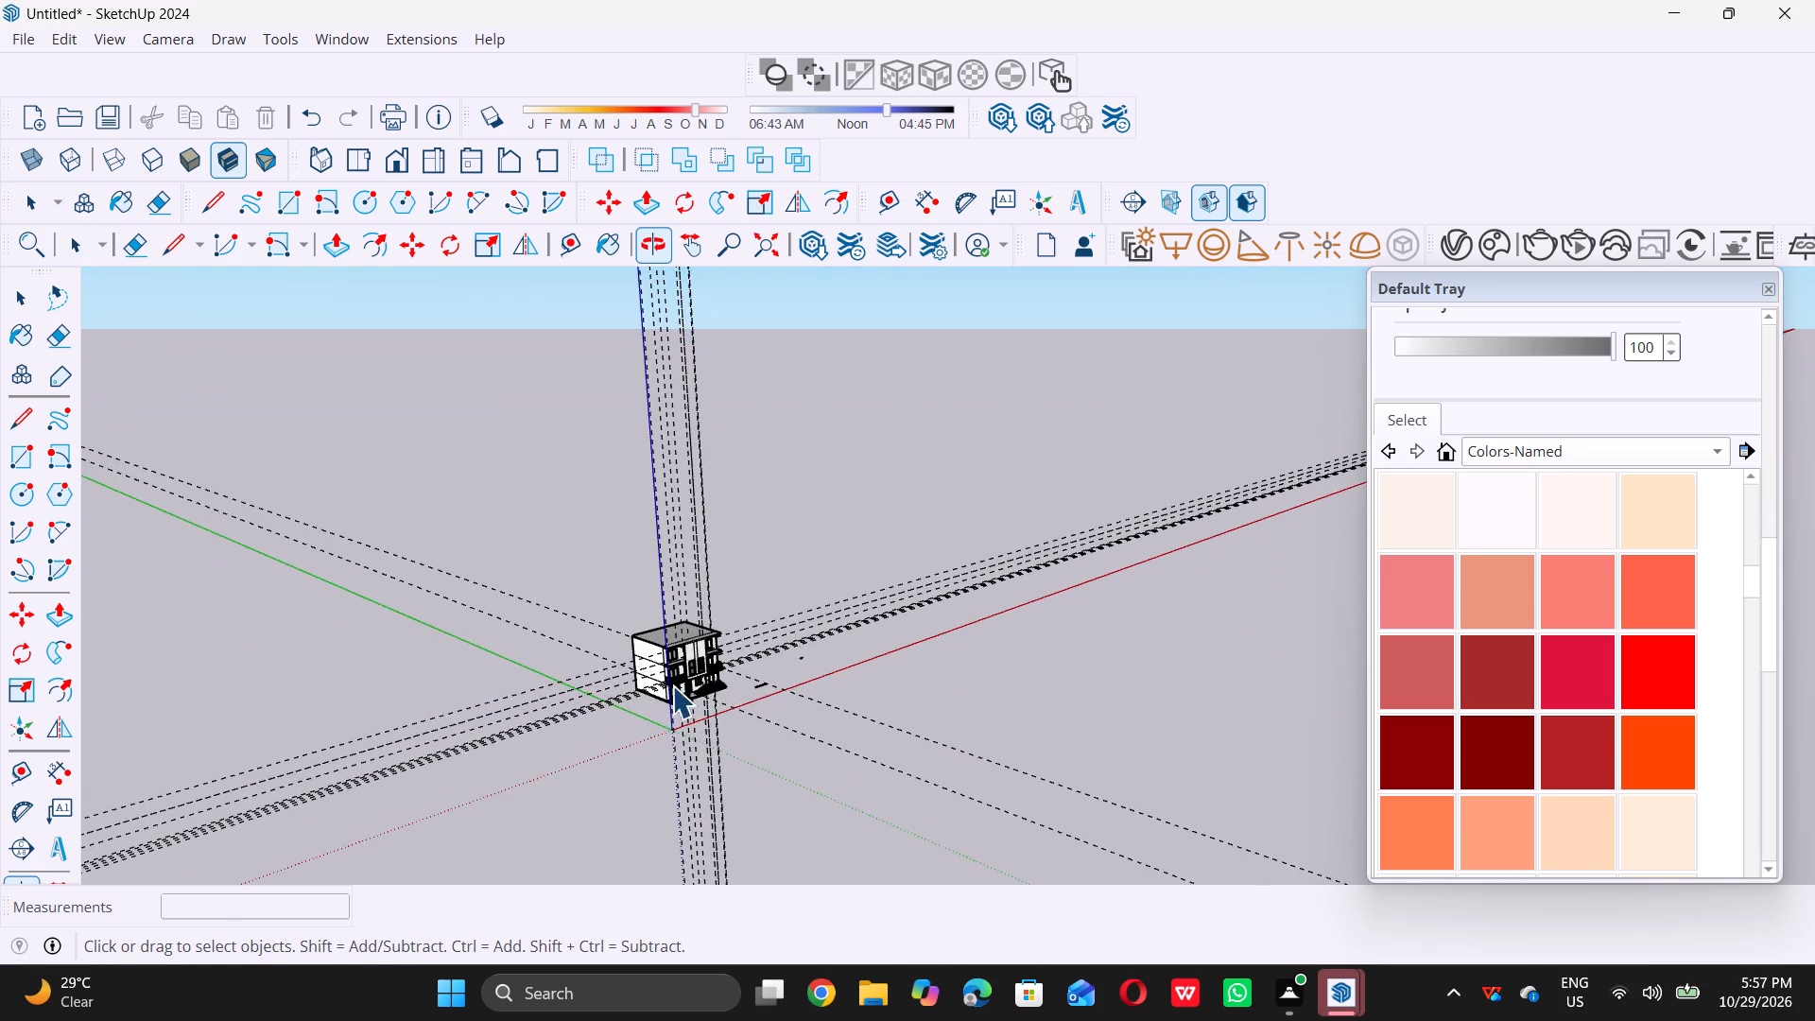
scroll(683, 677, "up", 18)
scroll(617, 635, "up", 5)
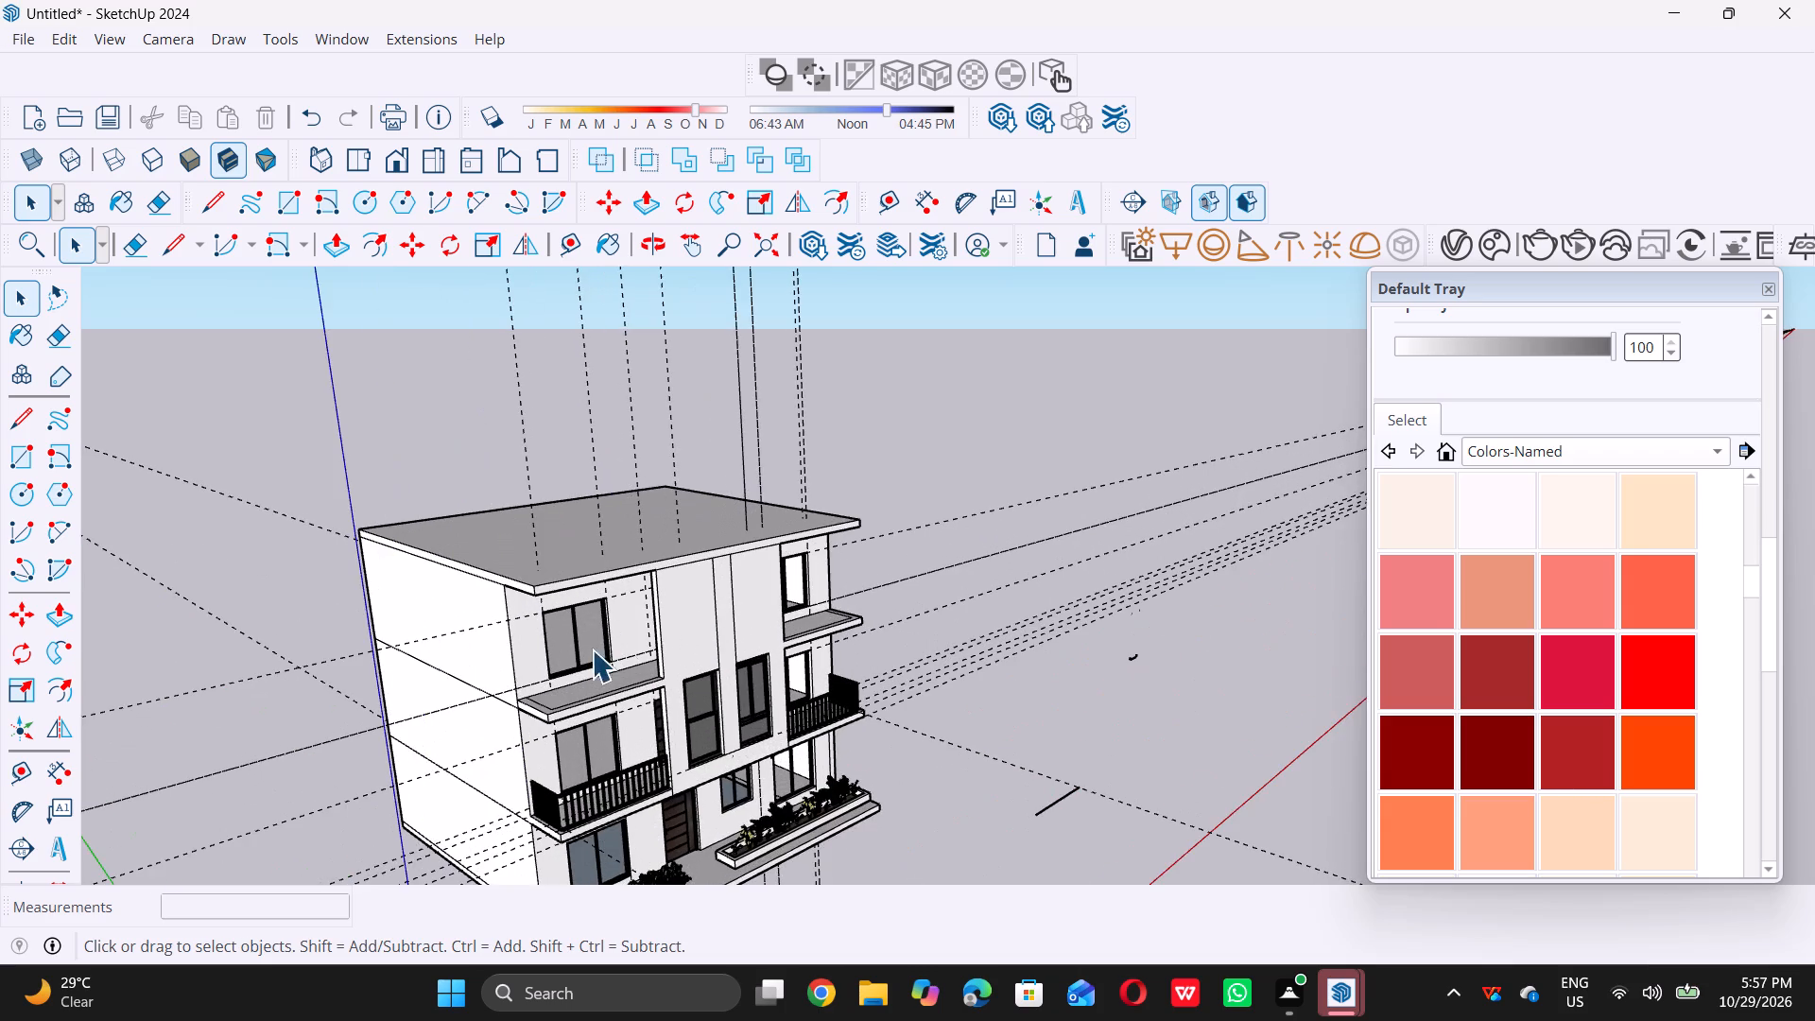
scroll(542, 677, "down", 13)
scroll(474, 712, "down", 1)
middle_click_drag(474, 712, 491, 707)
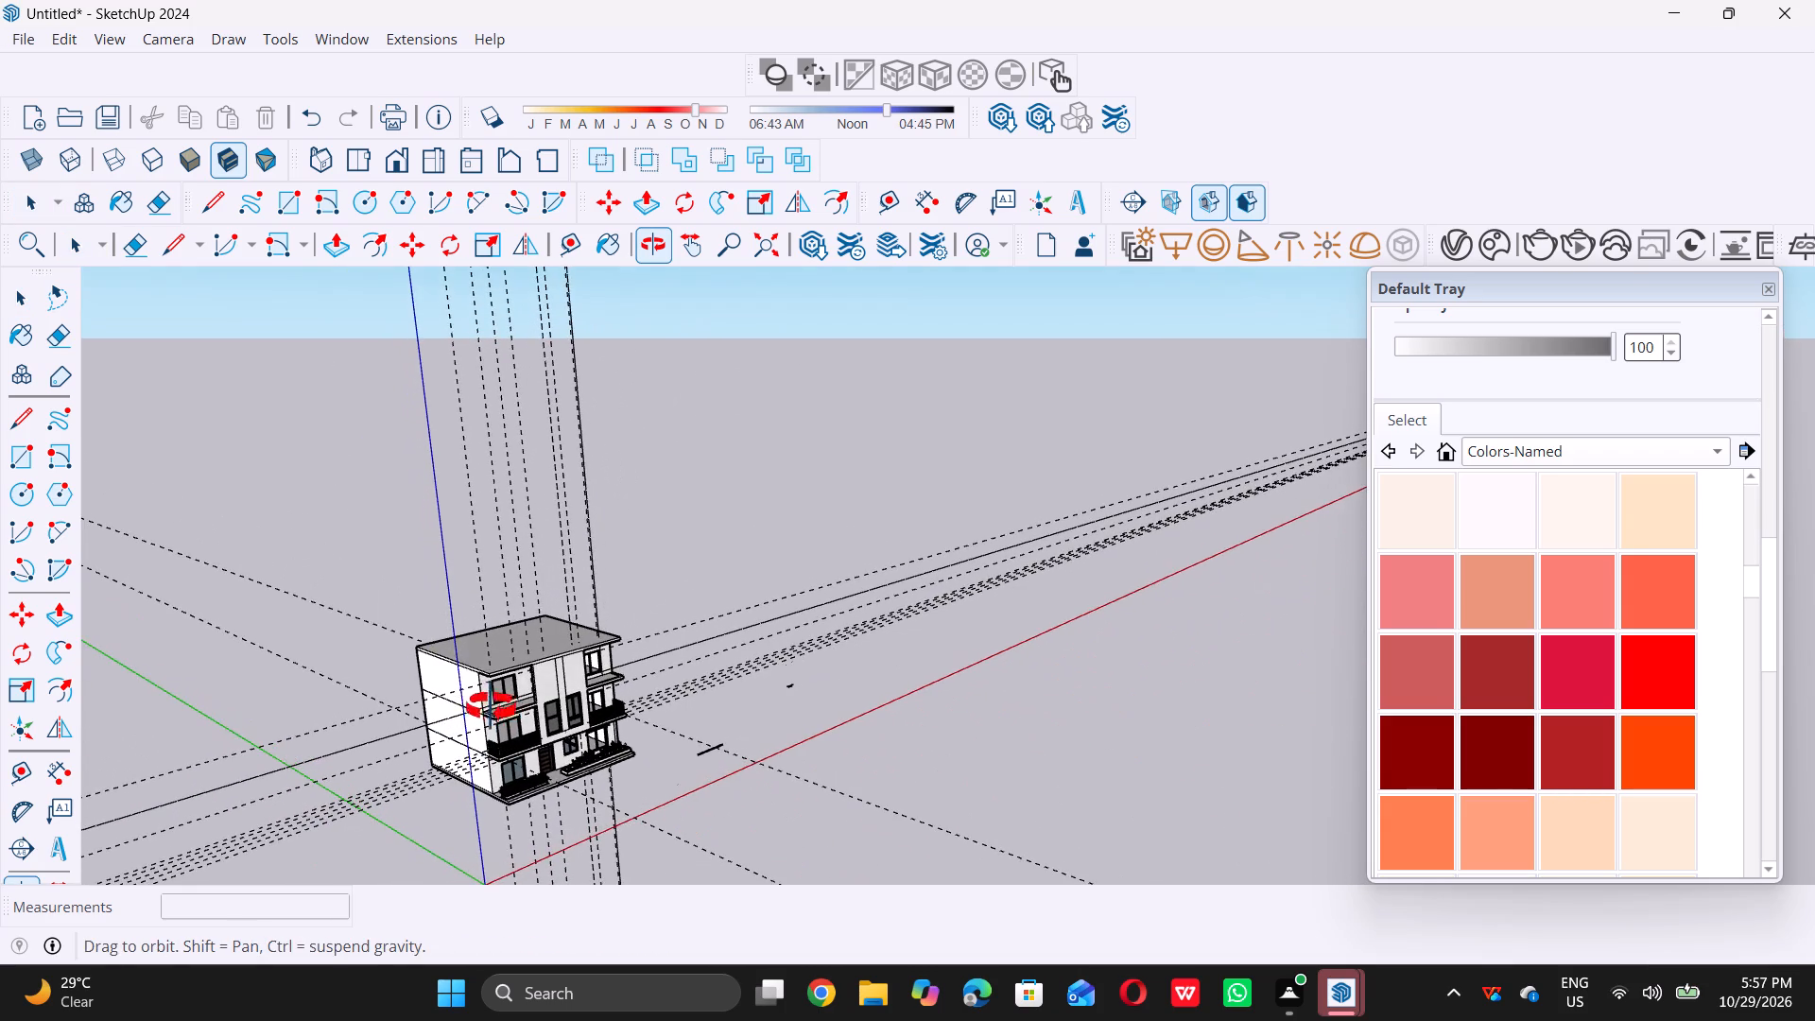
middle_click_drag(491, 707, 313, 660)
middle_click_drag(469, 689, 495, 647)
scroll(520, 667, "up", 1)
scroll(507, 725, "down", 11)
middle_click_drag(688, 698, 578, 618)
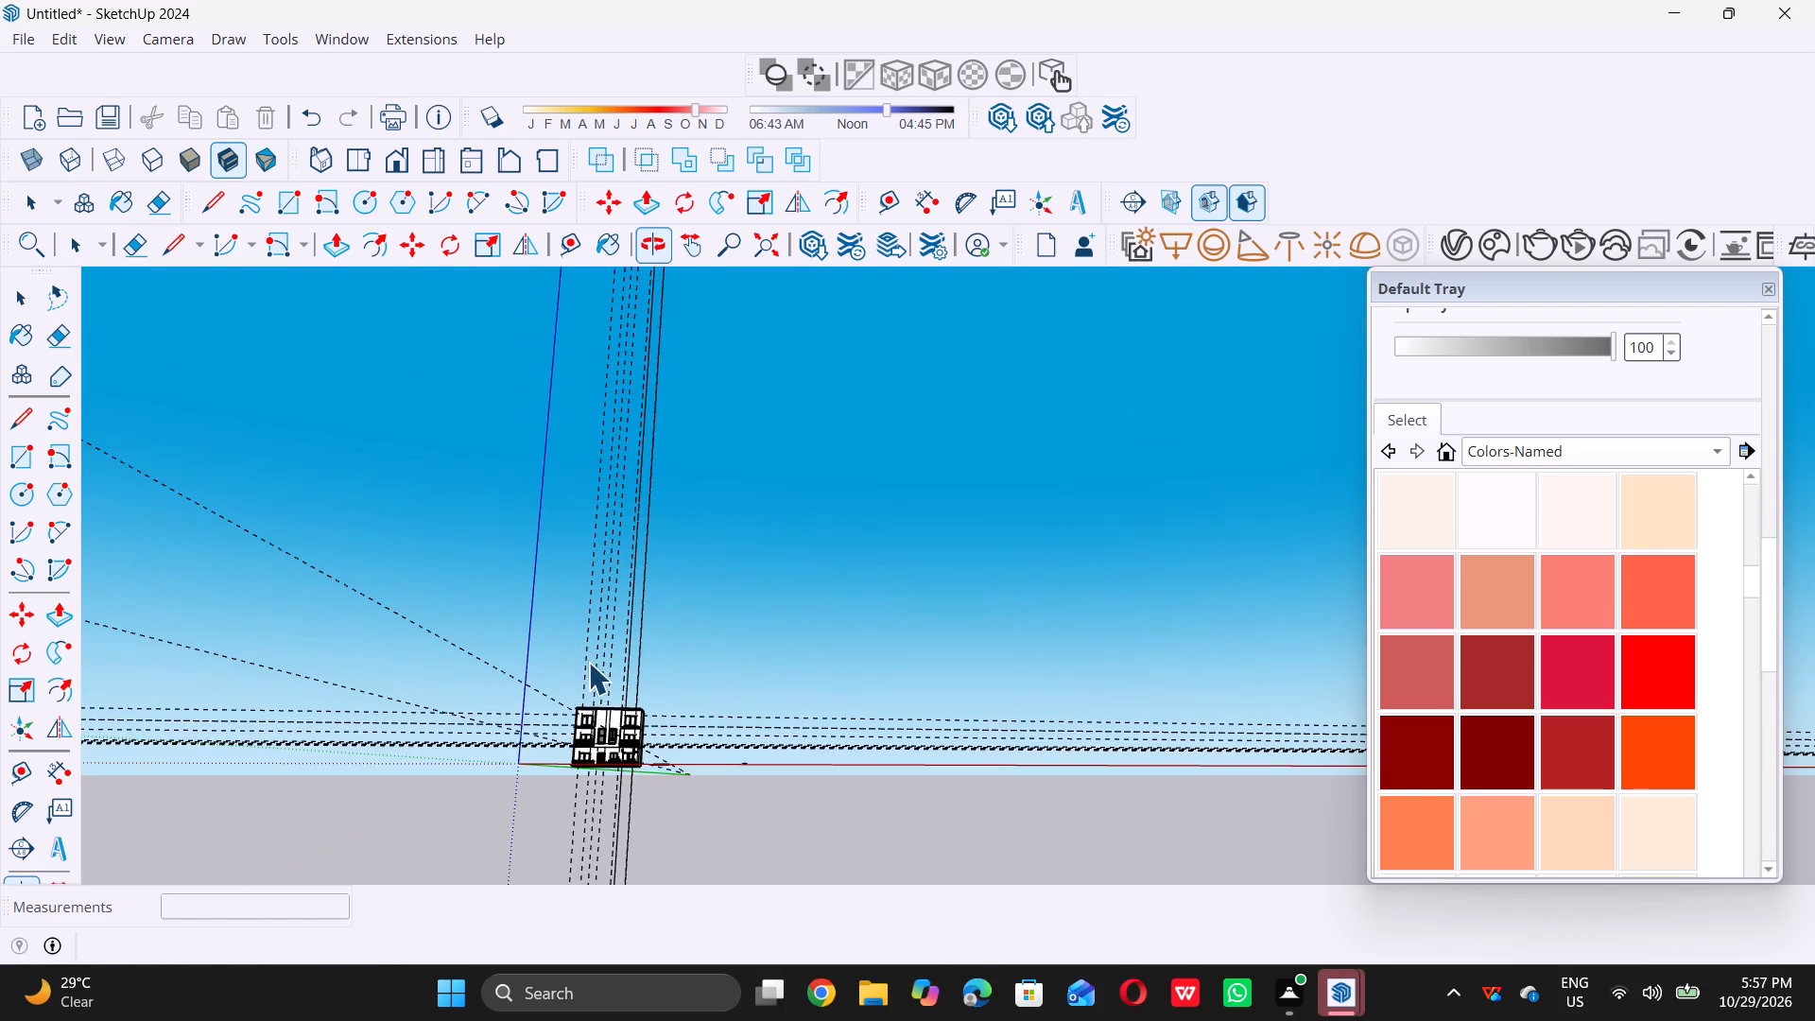
scroll(596, 680, "up", 11)
scroll(612, 724, "up", 15)
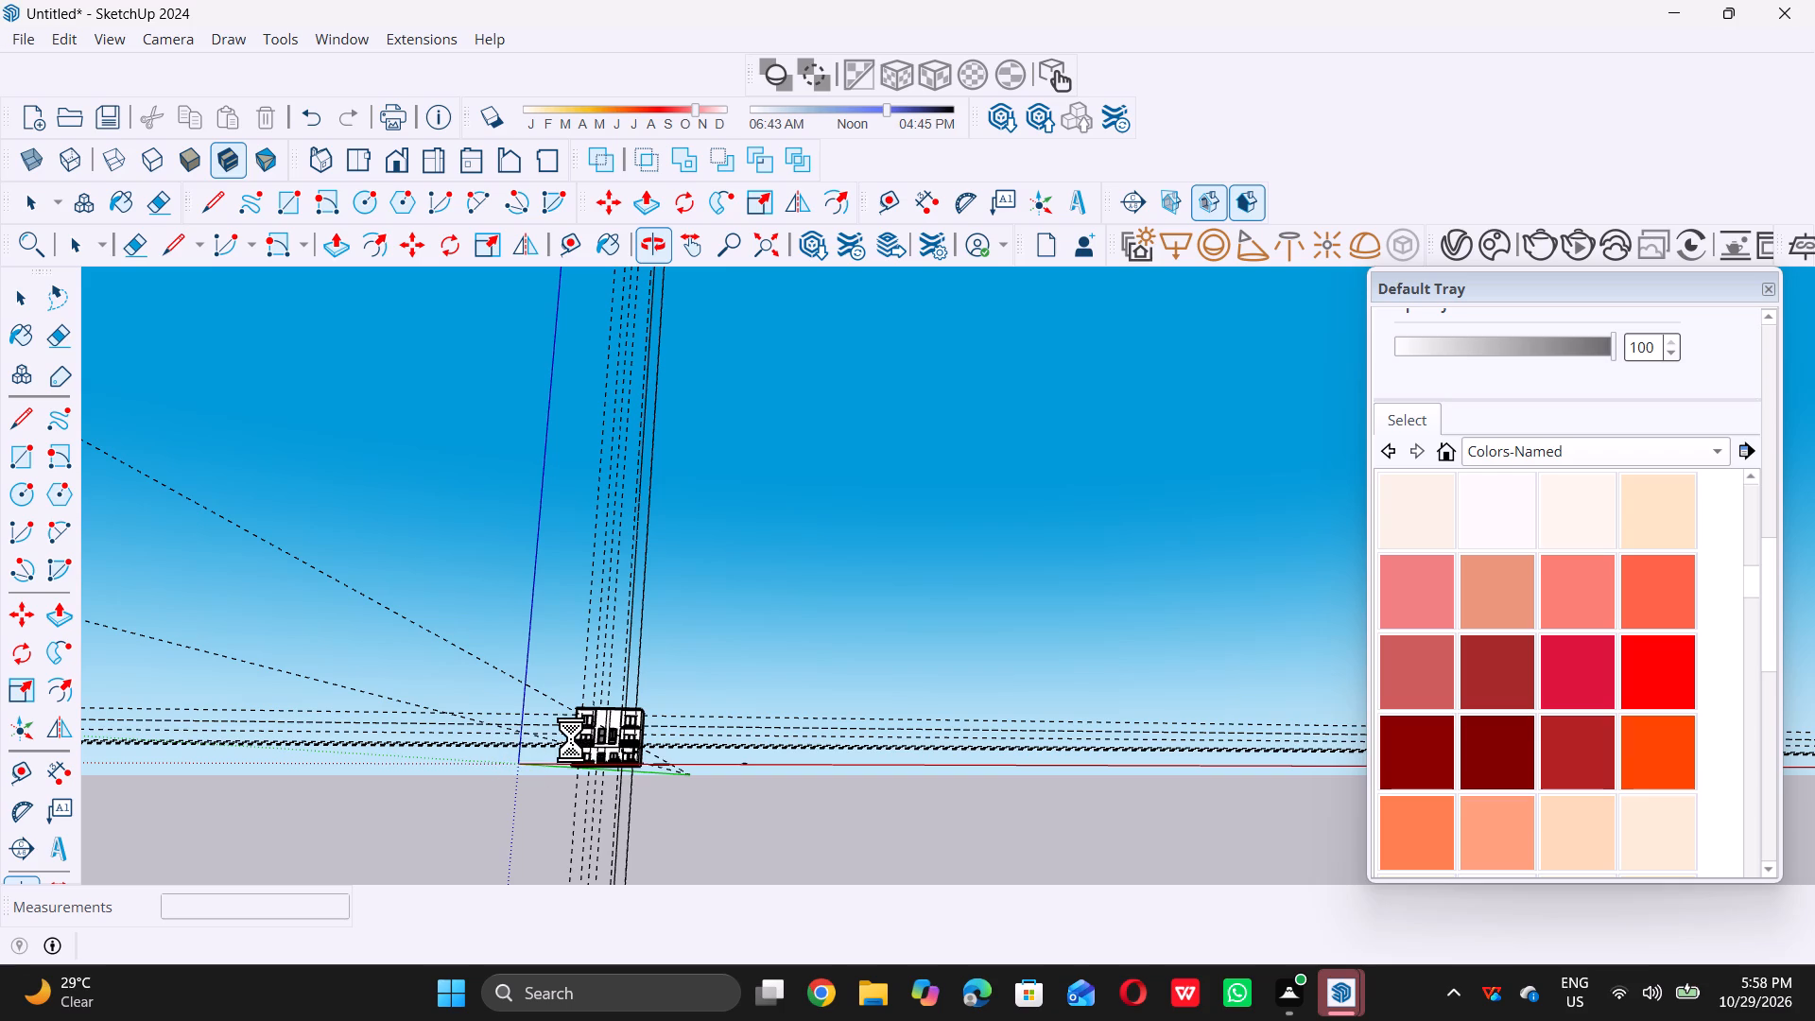
scroll(543, 771, "up", 5)
scroll(603, 757, "down", 18)
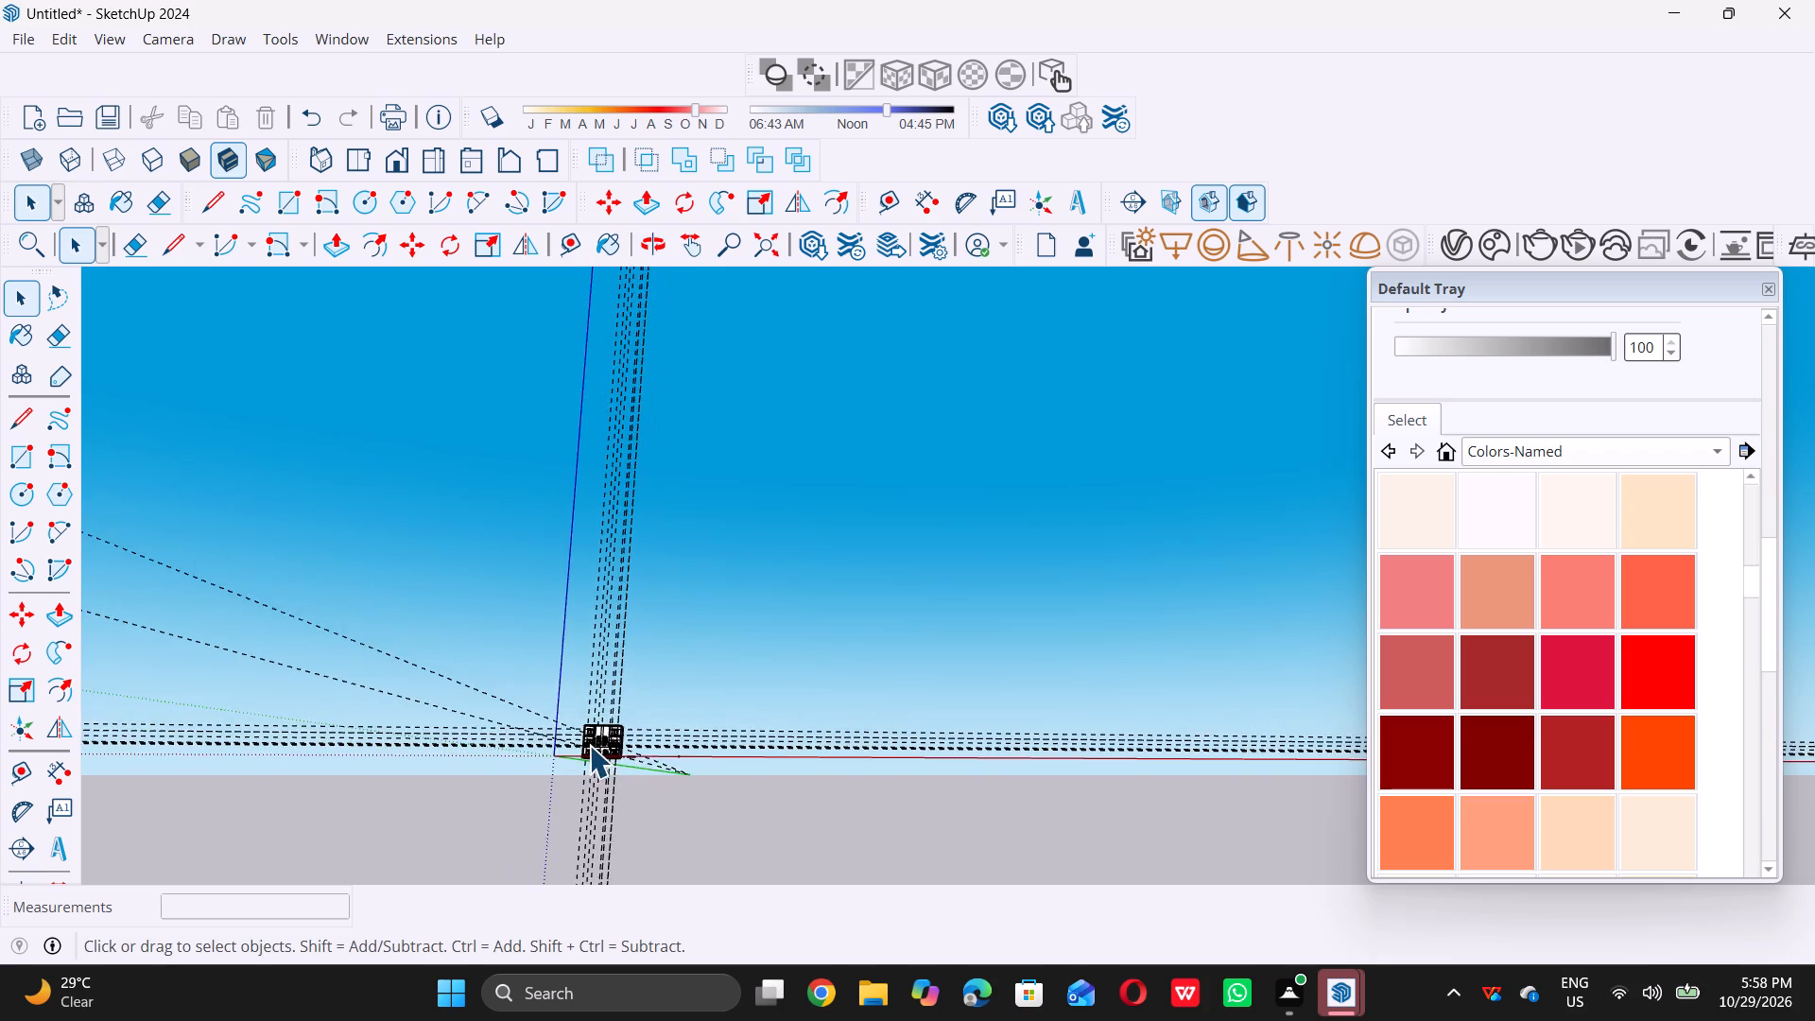
Draw a 9" vertical line closing the inner end of the left-hand upper ledge, along the projecting central wall's edge.
scroll(589, 745, "up", 15)
scroll(589, 756, "up", 6)
middle_click_drag(670, 676, 652, 685)
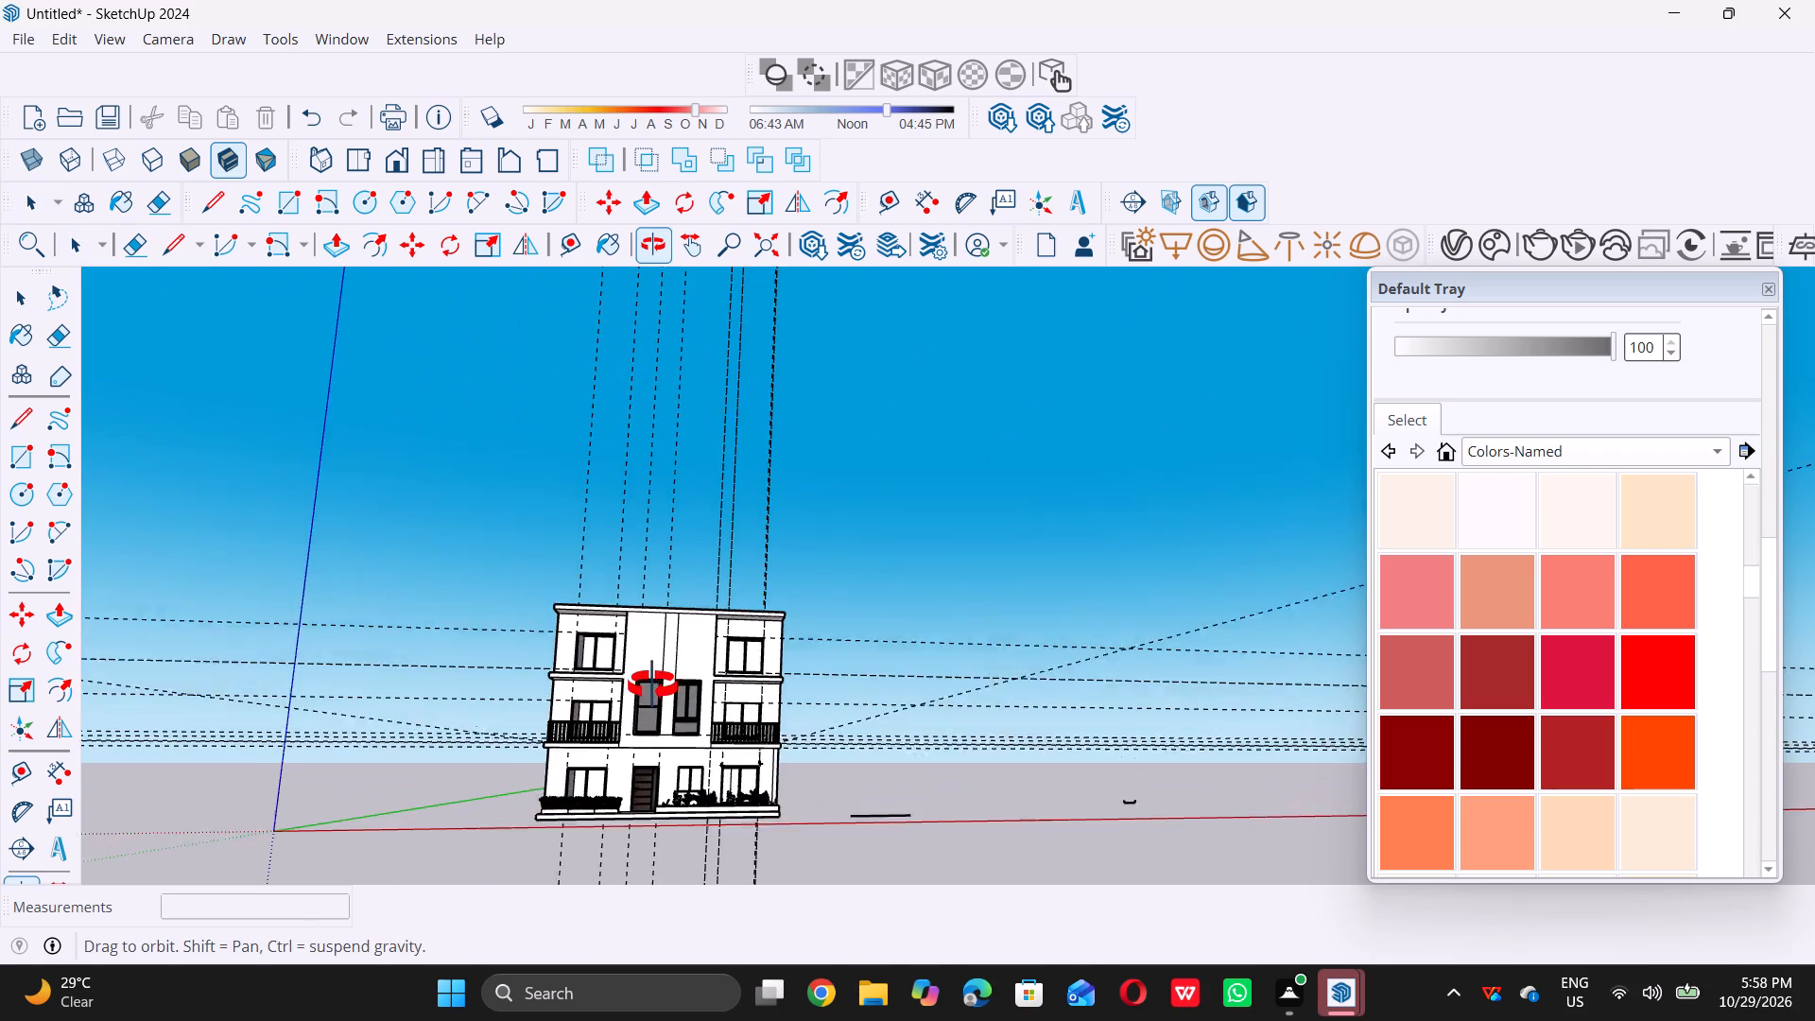
middle_click_drag(652, 685, 645, 689)
scroll(645, 690, "up", 16)
middle_click_drag(615, 669, 604, 677)
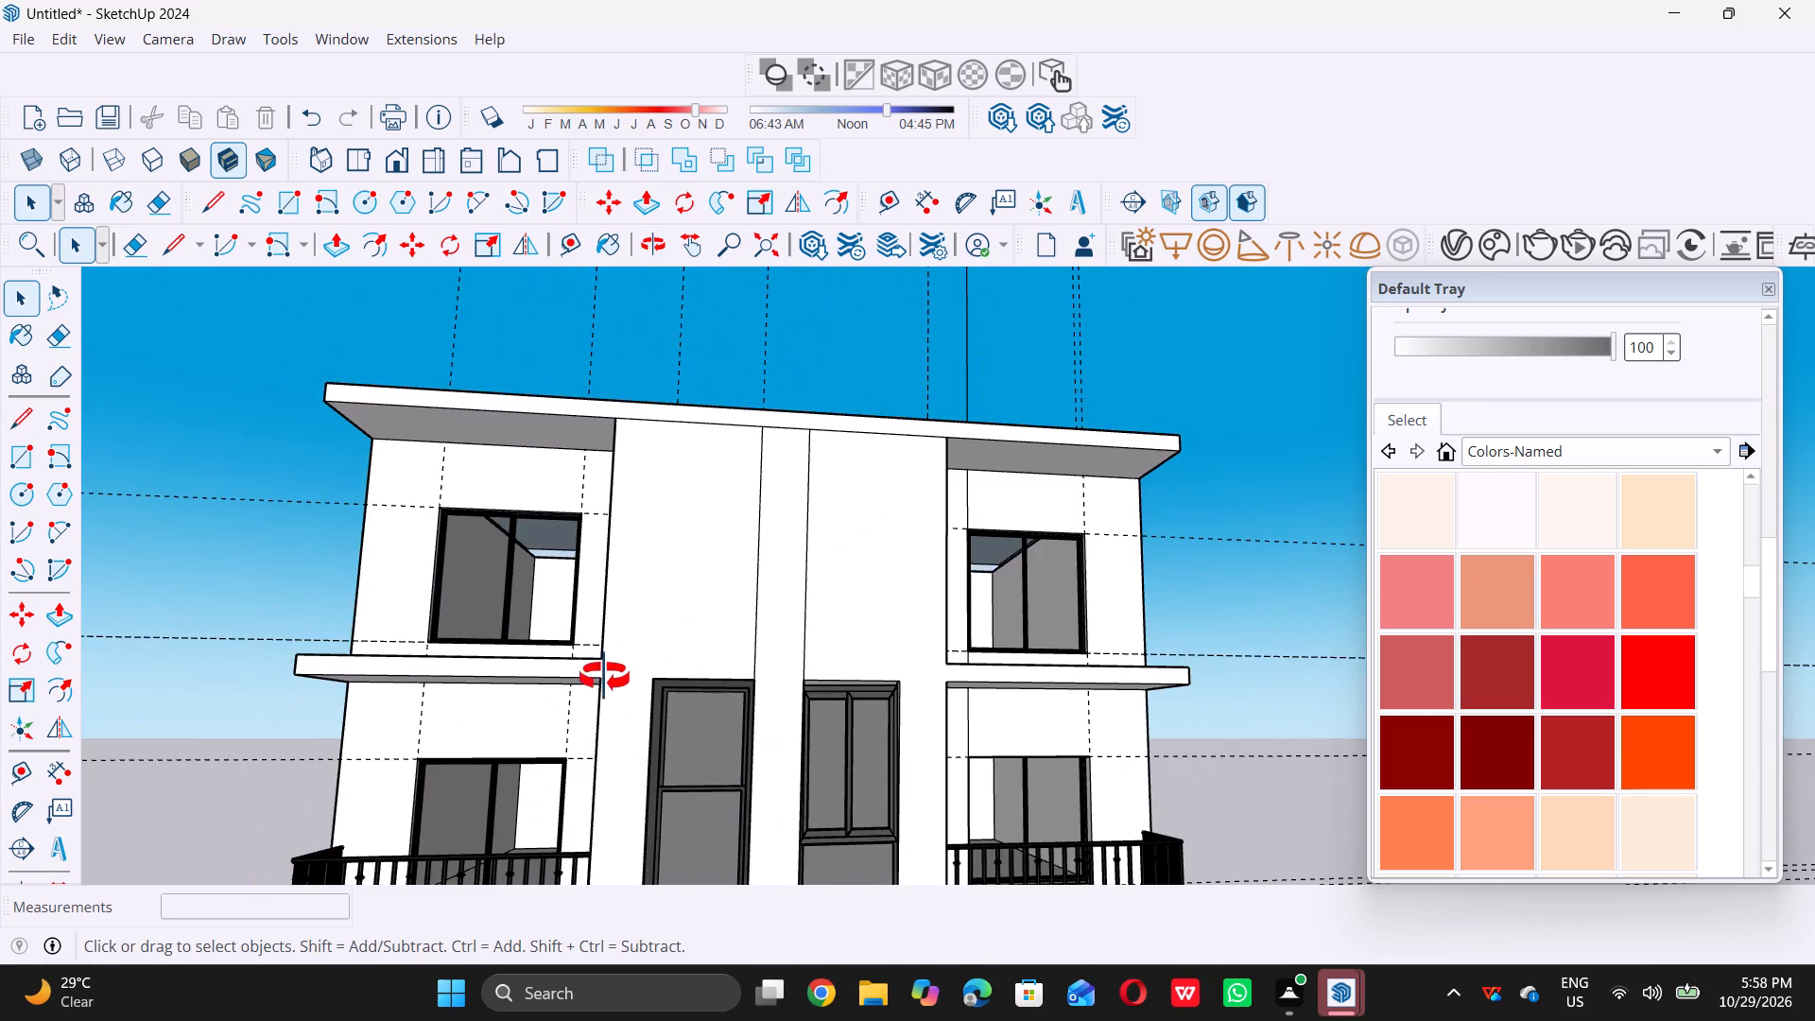
middle_click_drag(604, 677, 593, 682)
scroll(582, 684, "up", 10)
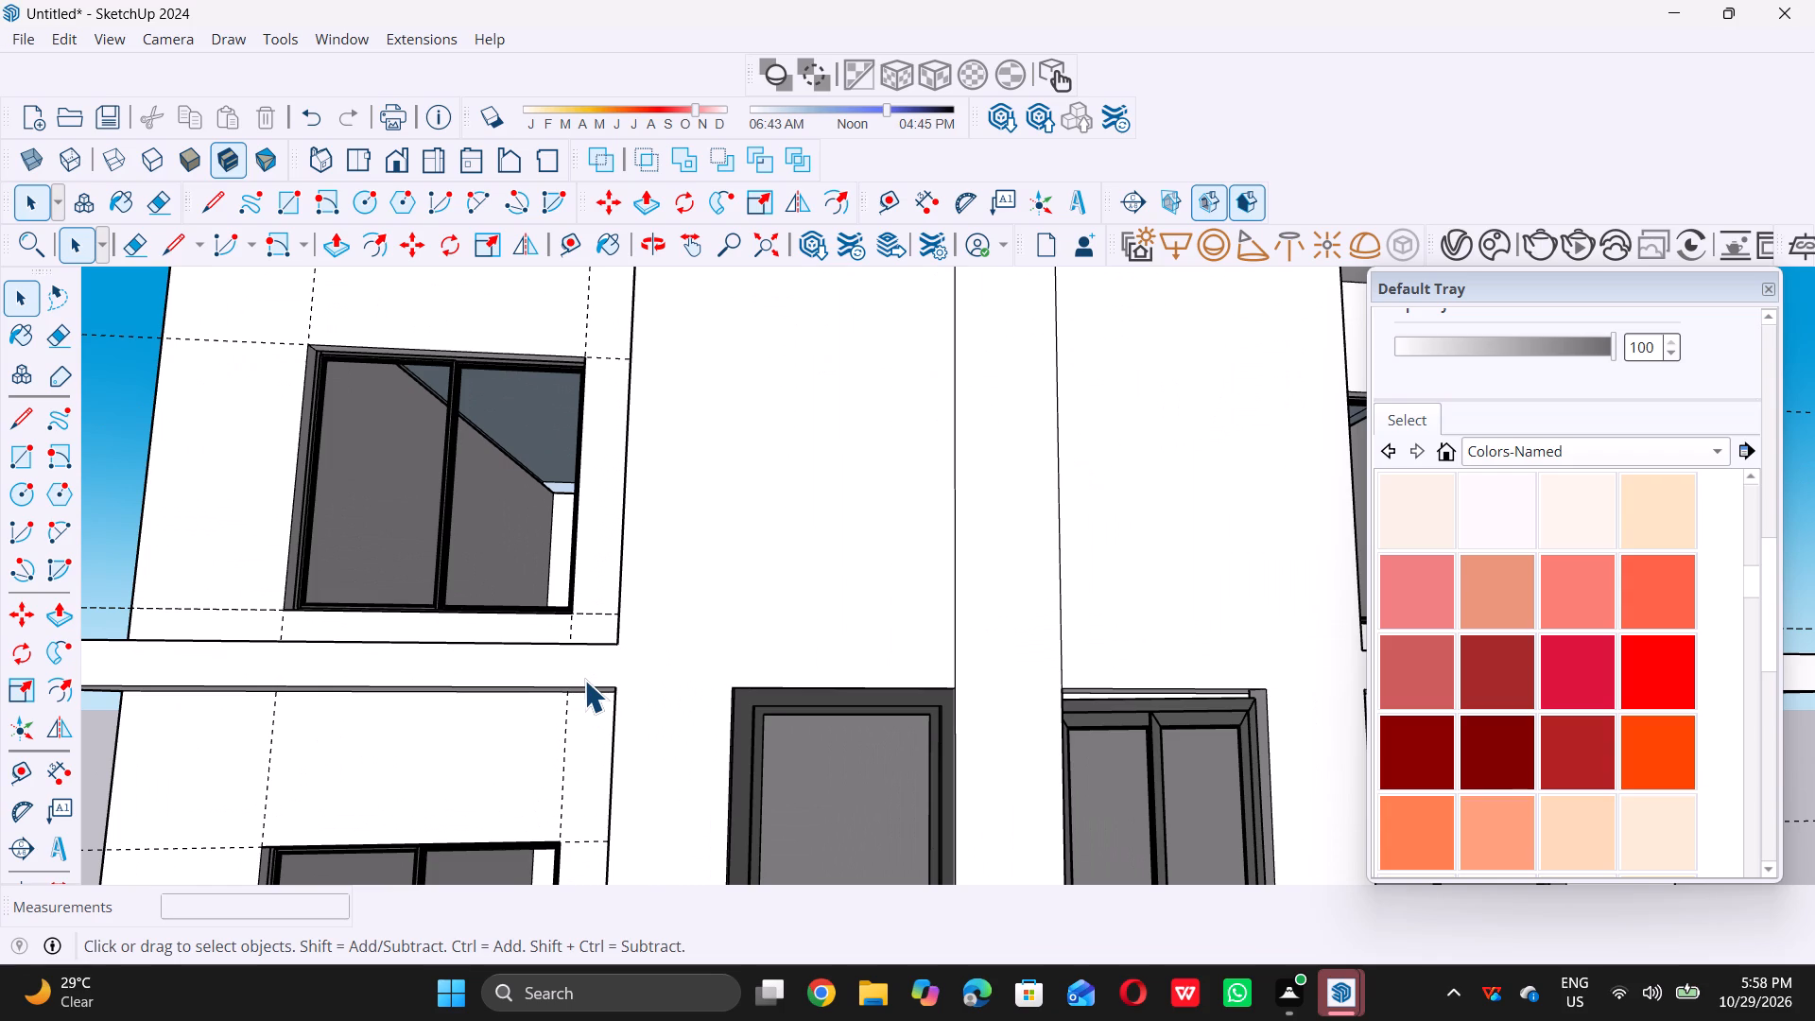
key("l")
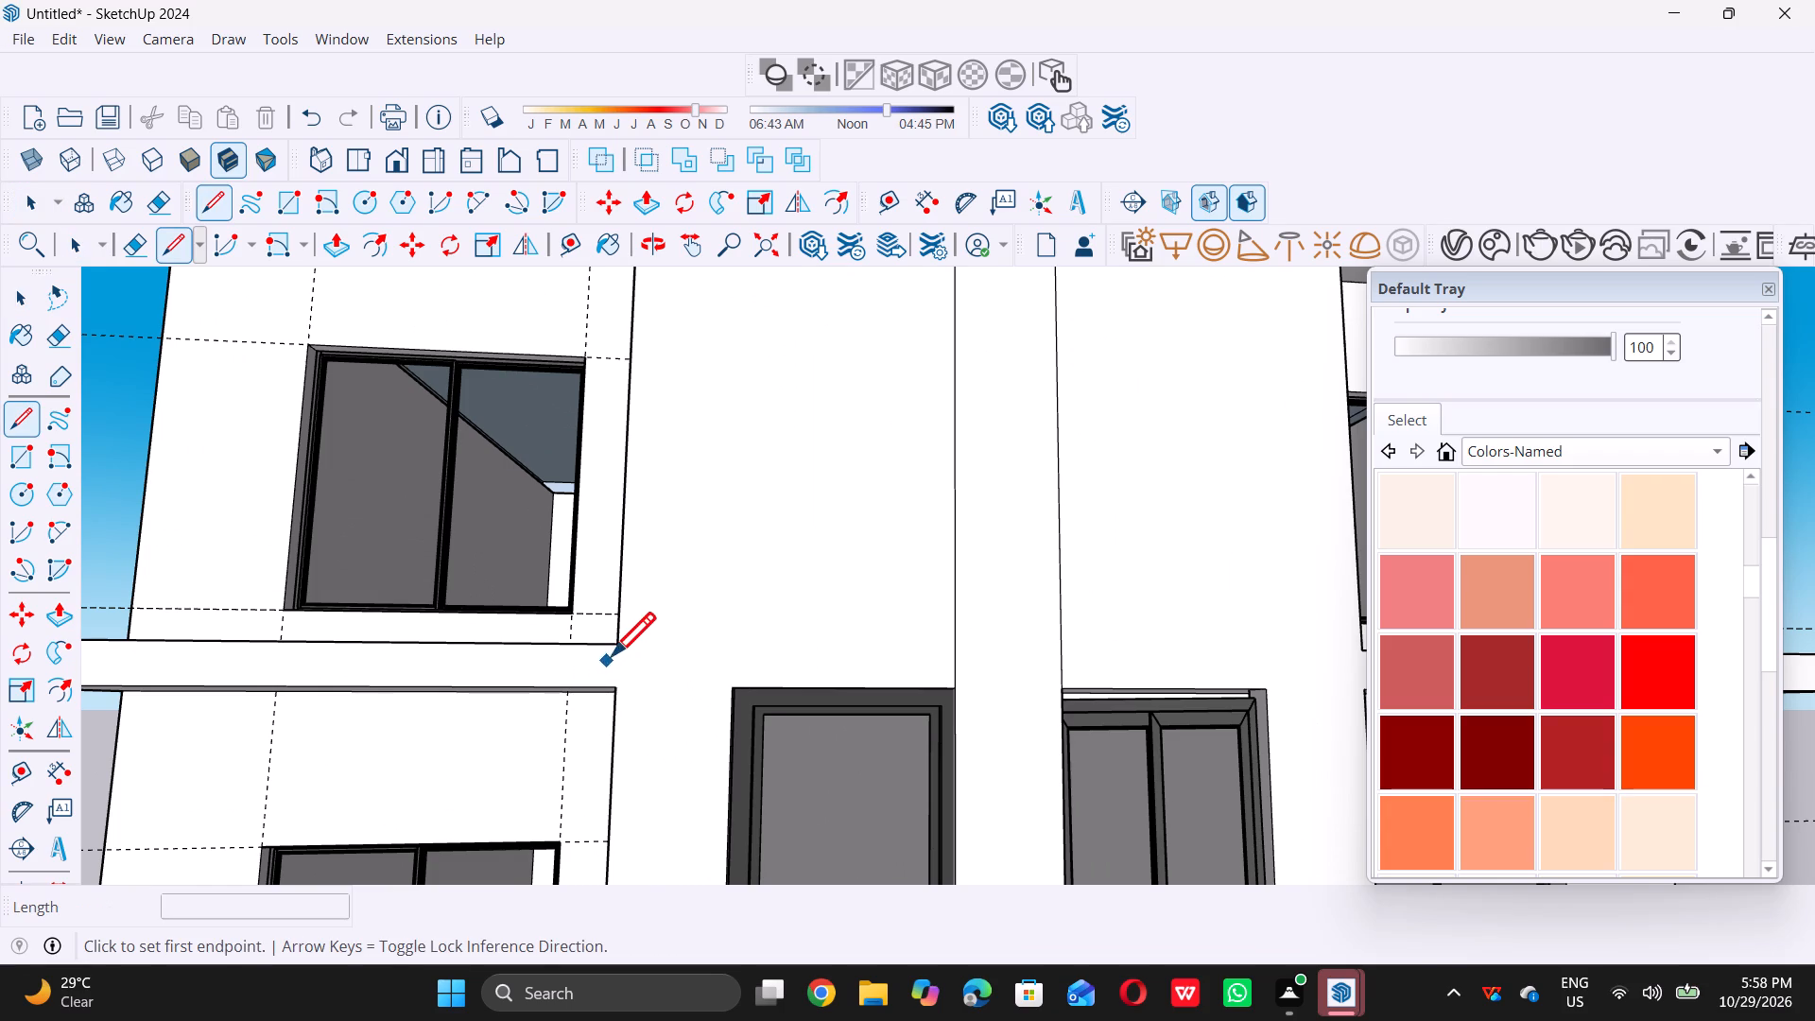
double_click(618, 649)
triple_click(617, 680)
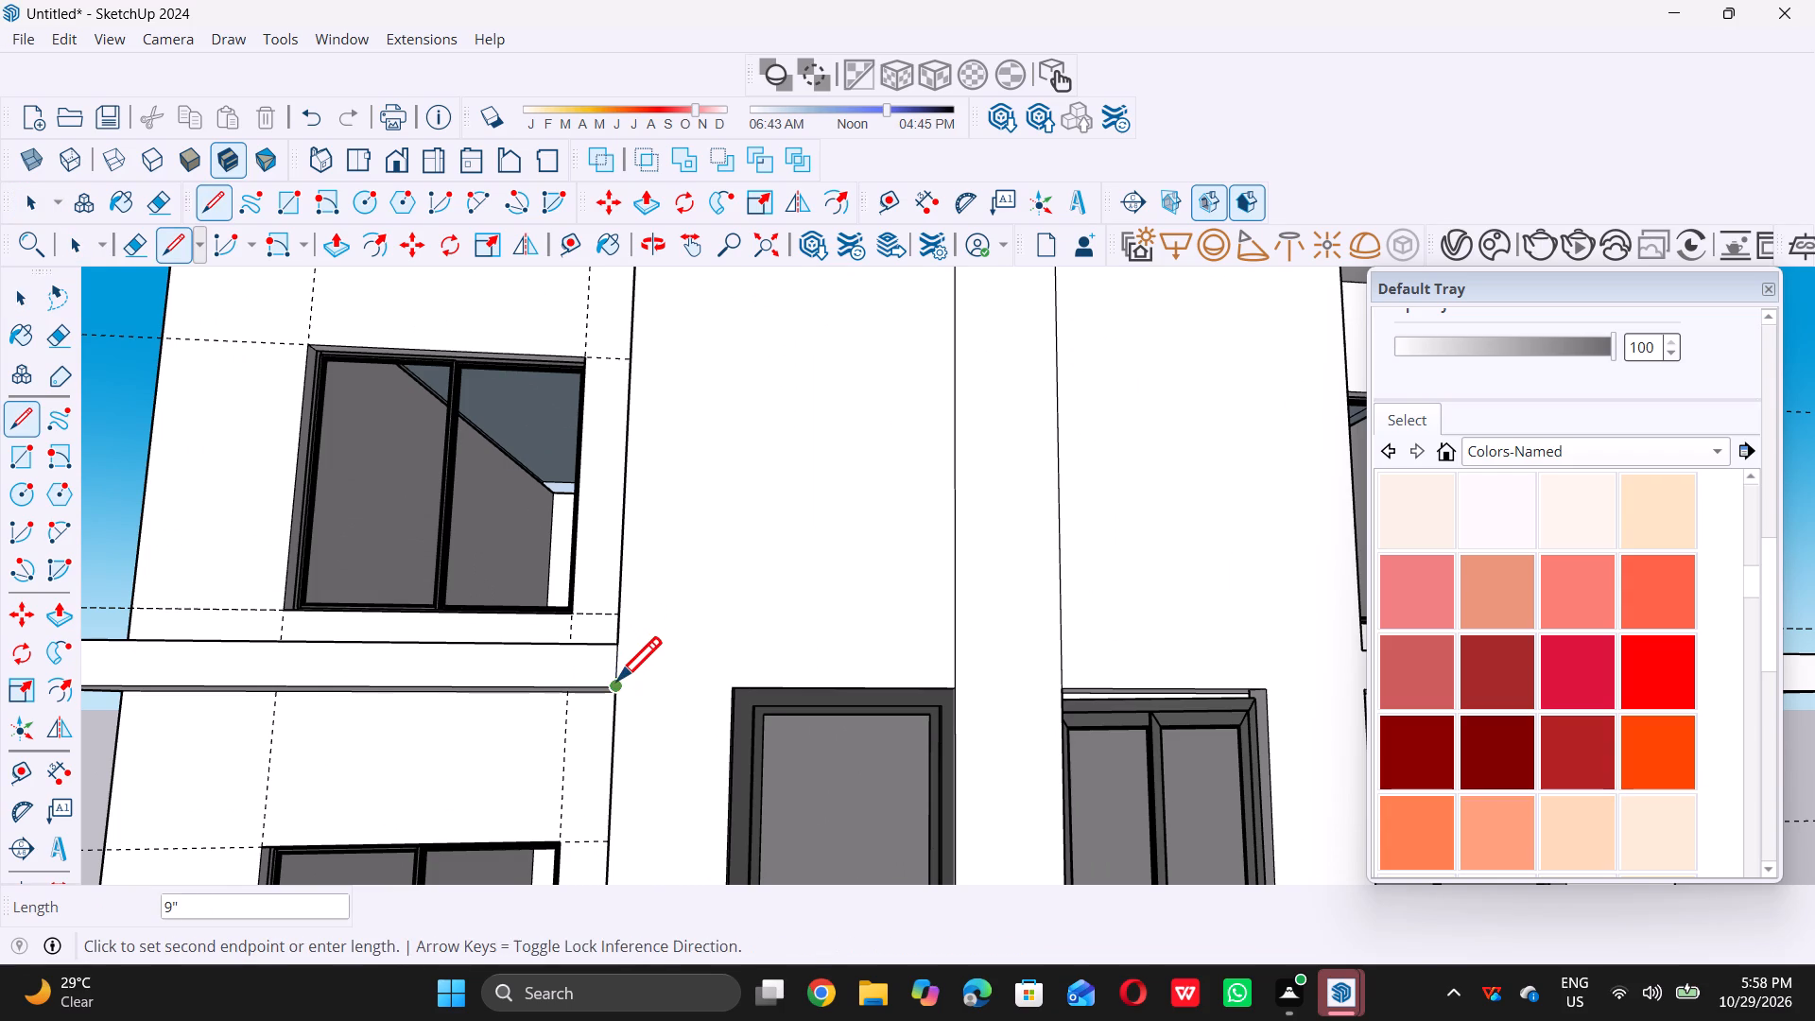
key("space")
Draw a matching 9" vertical line closing the inner end of the right-hand upper ledge, along the central wall's edge.
scroll(591, 685, "down", 9)
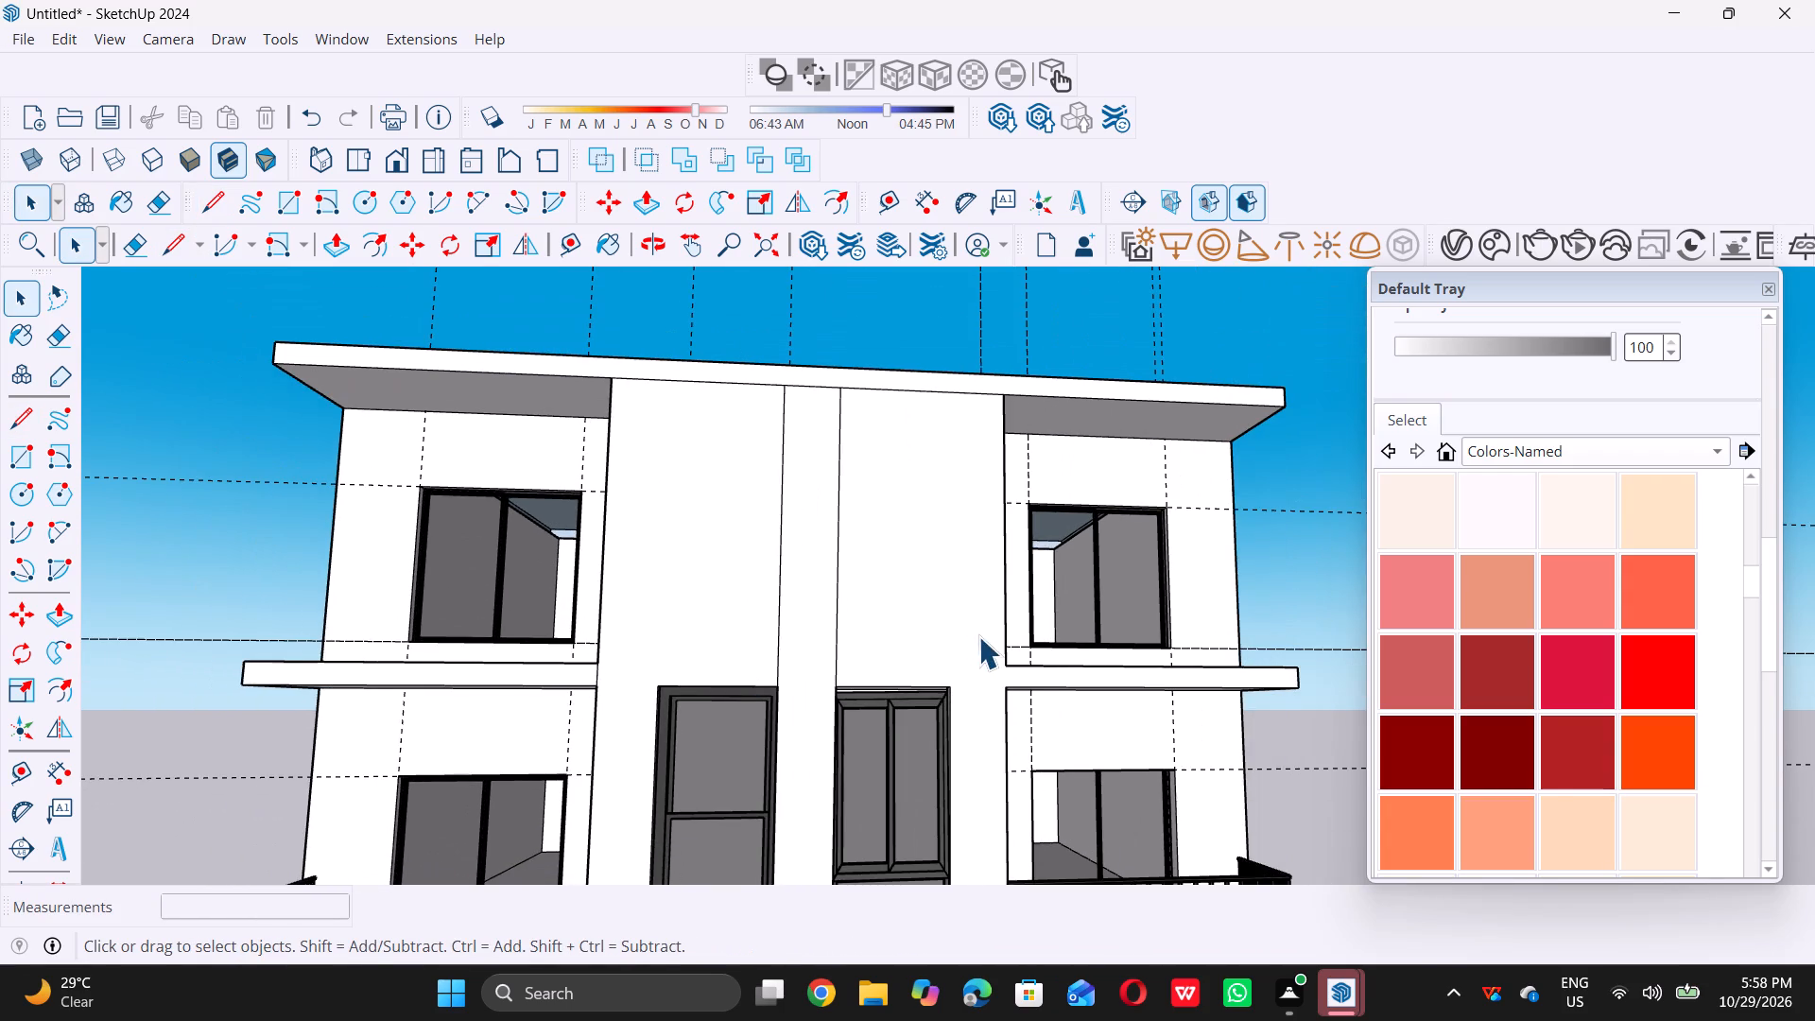
scroll(978, 636, "down", 1)
middle_click_drag(977, 636, 933, 645)
scroll(1063, 684, "up", 4)
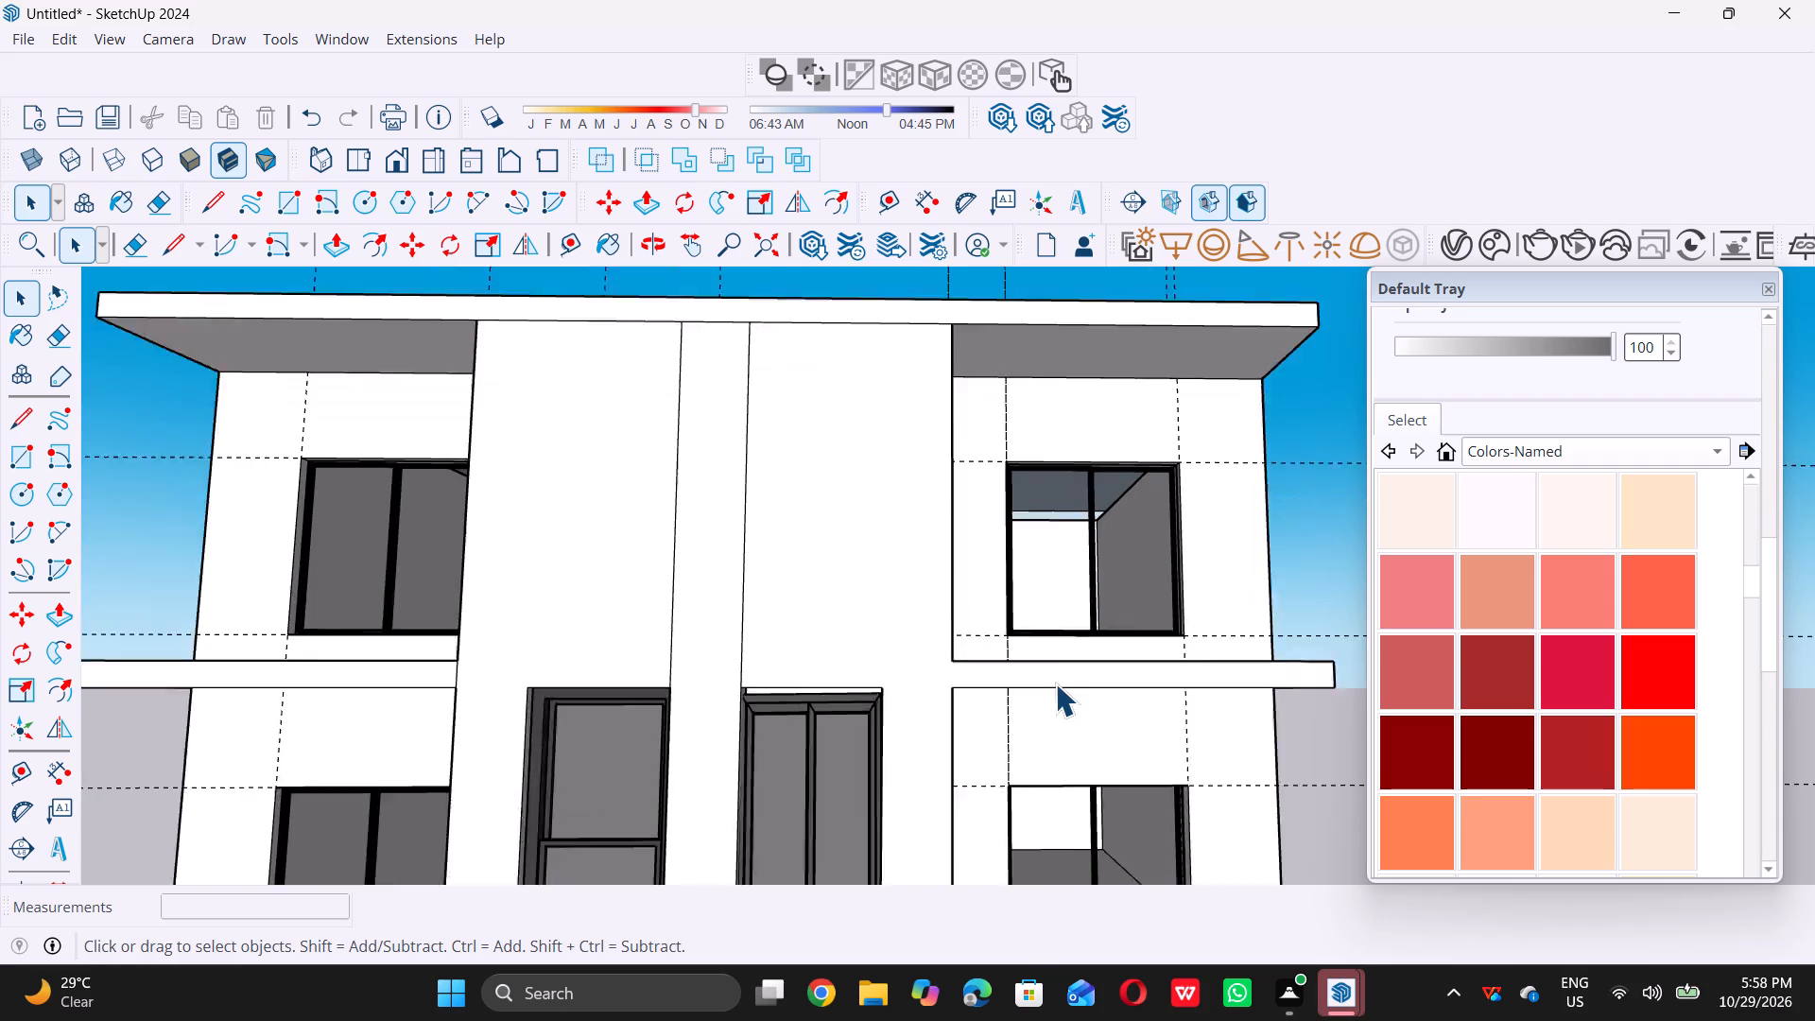
scroll(1055, 684, "up", 1)
key("l")
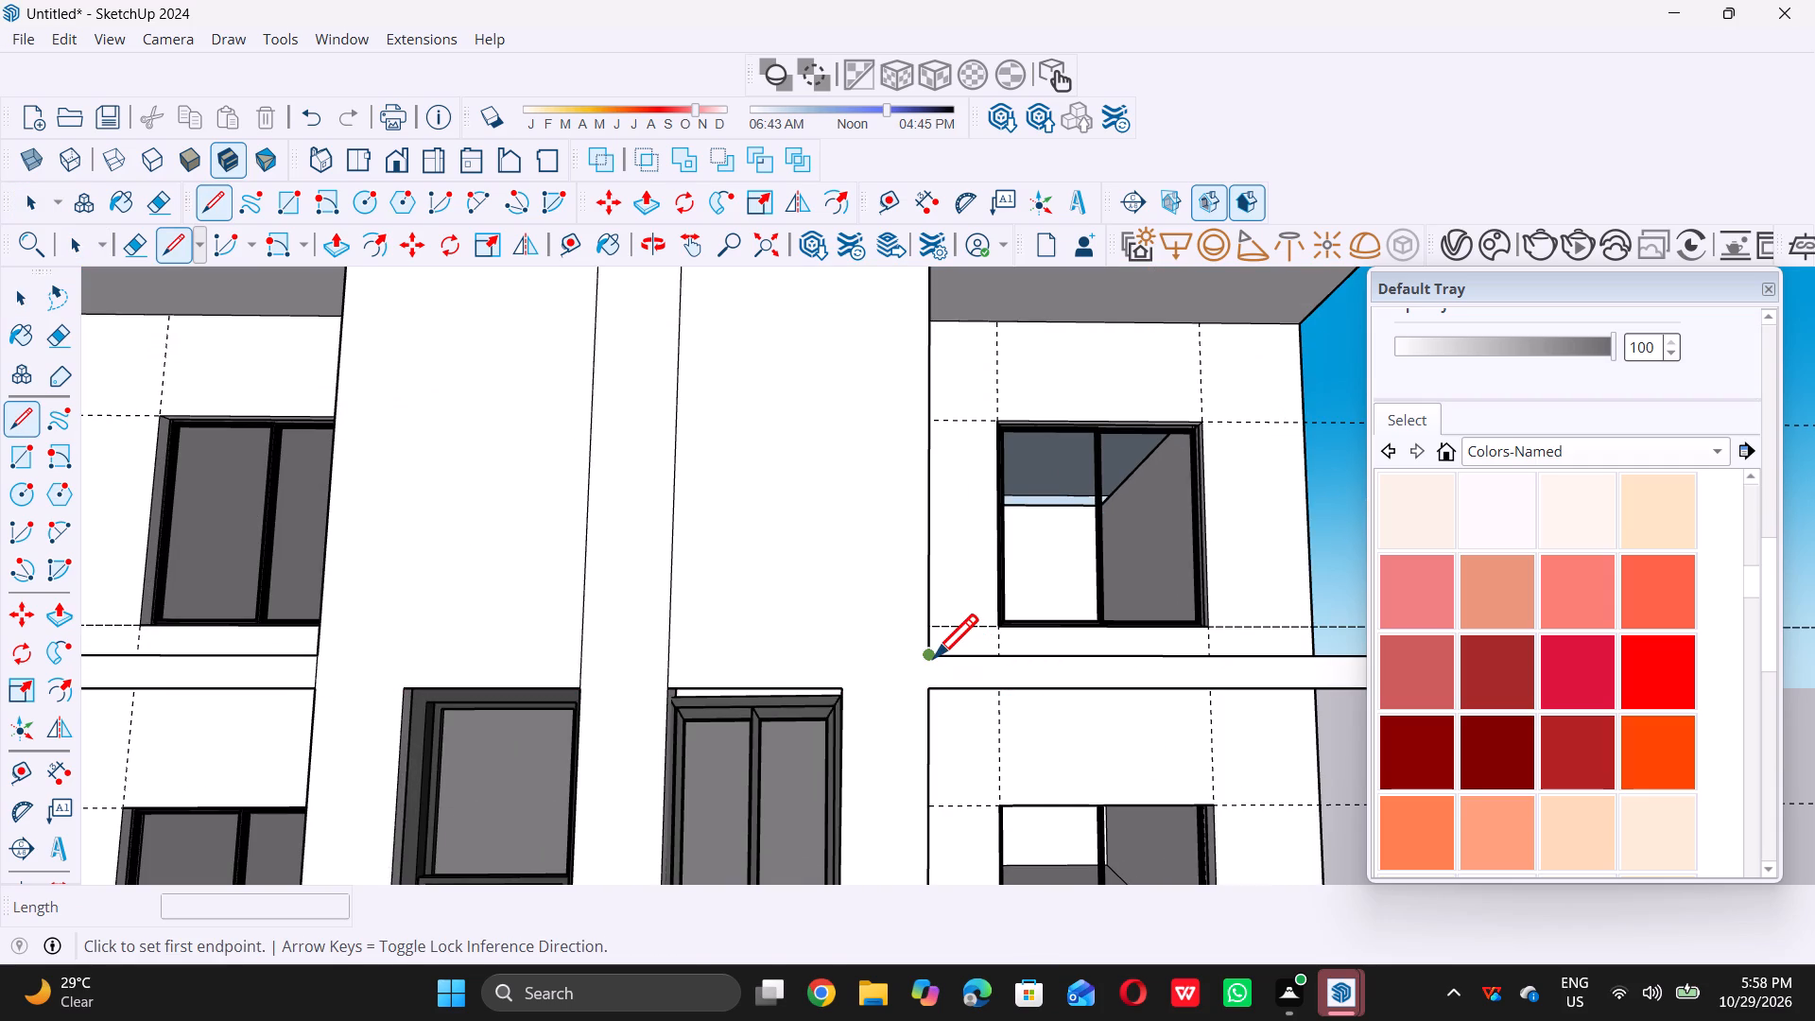
left_click(934, 657)
double_click(934, 685)
key("space")
Draw a 14' horizontal line across the central wall, joining the midpoints of the two 9" vertical lines.
scroll(934, 685, "down", 4)
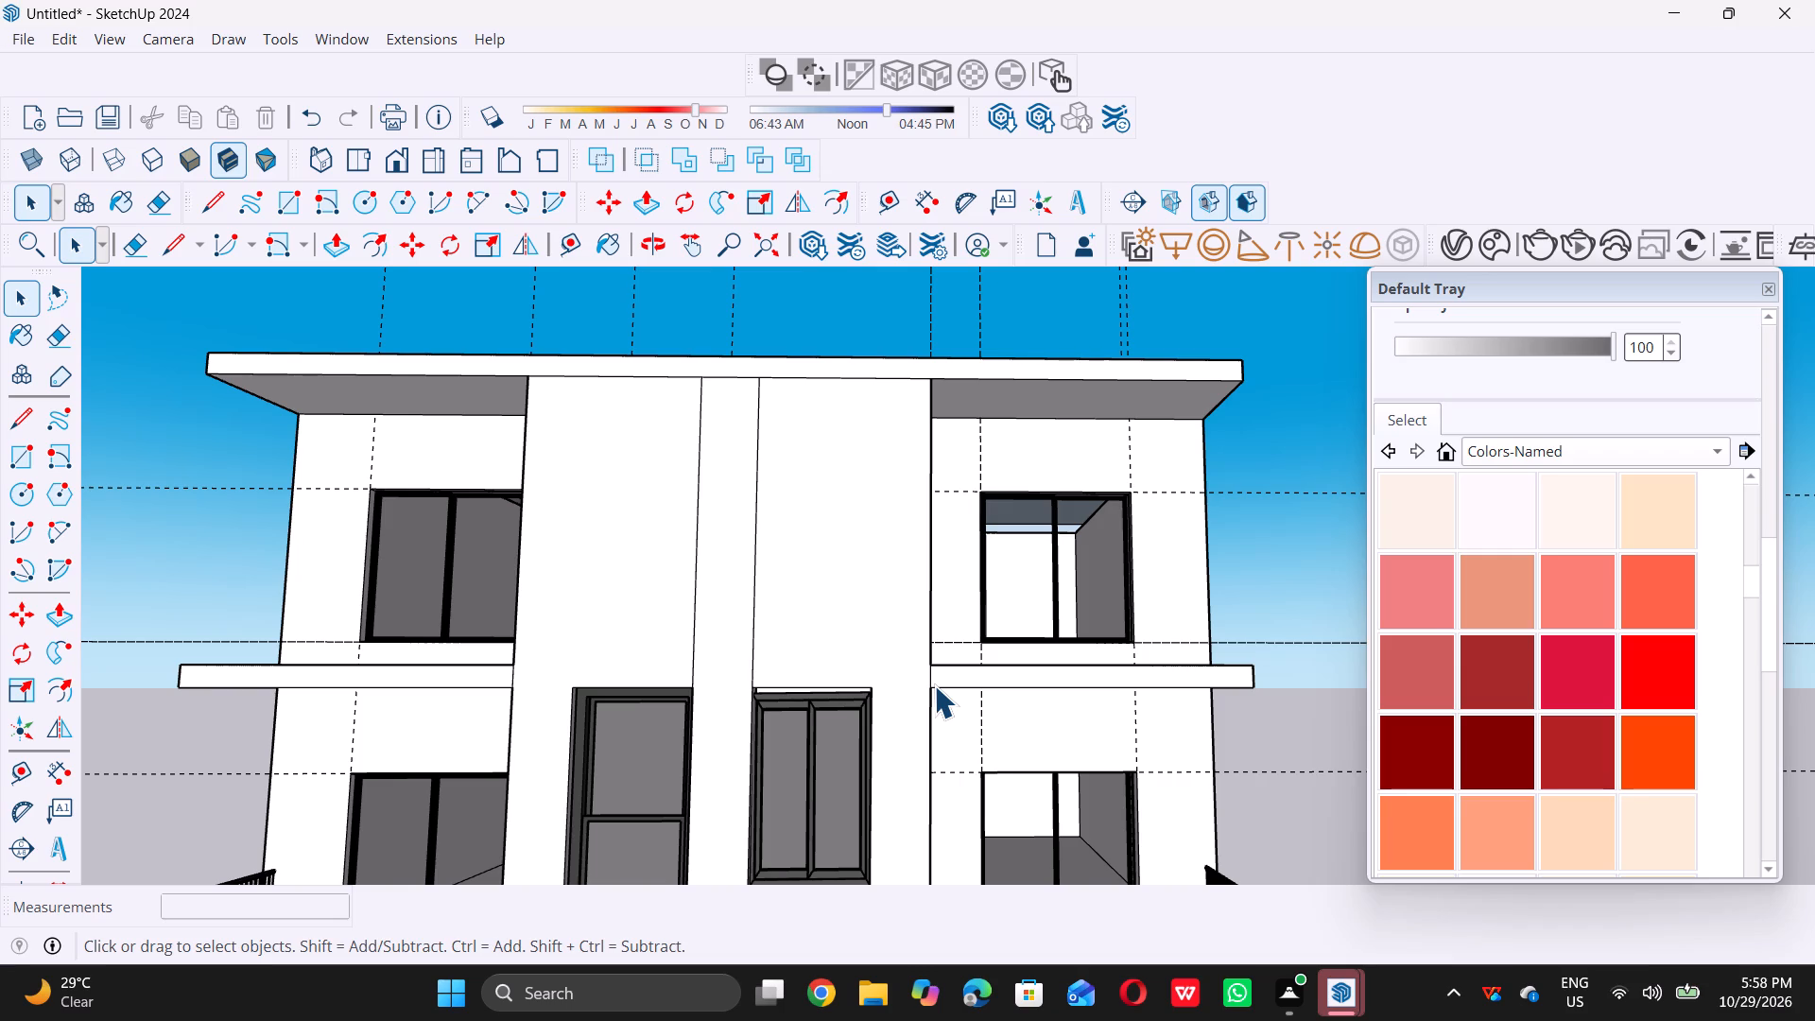
scroll(545, 679, "up", 3)
key("l")
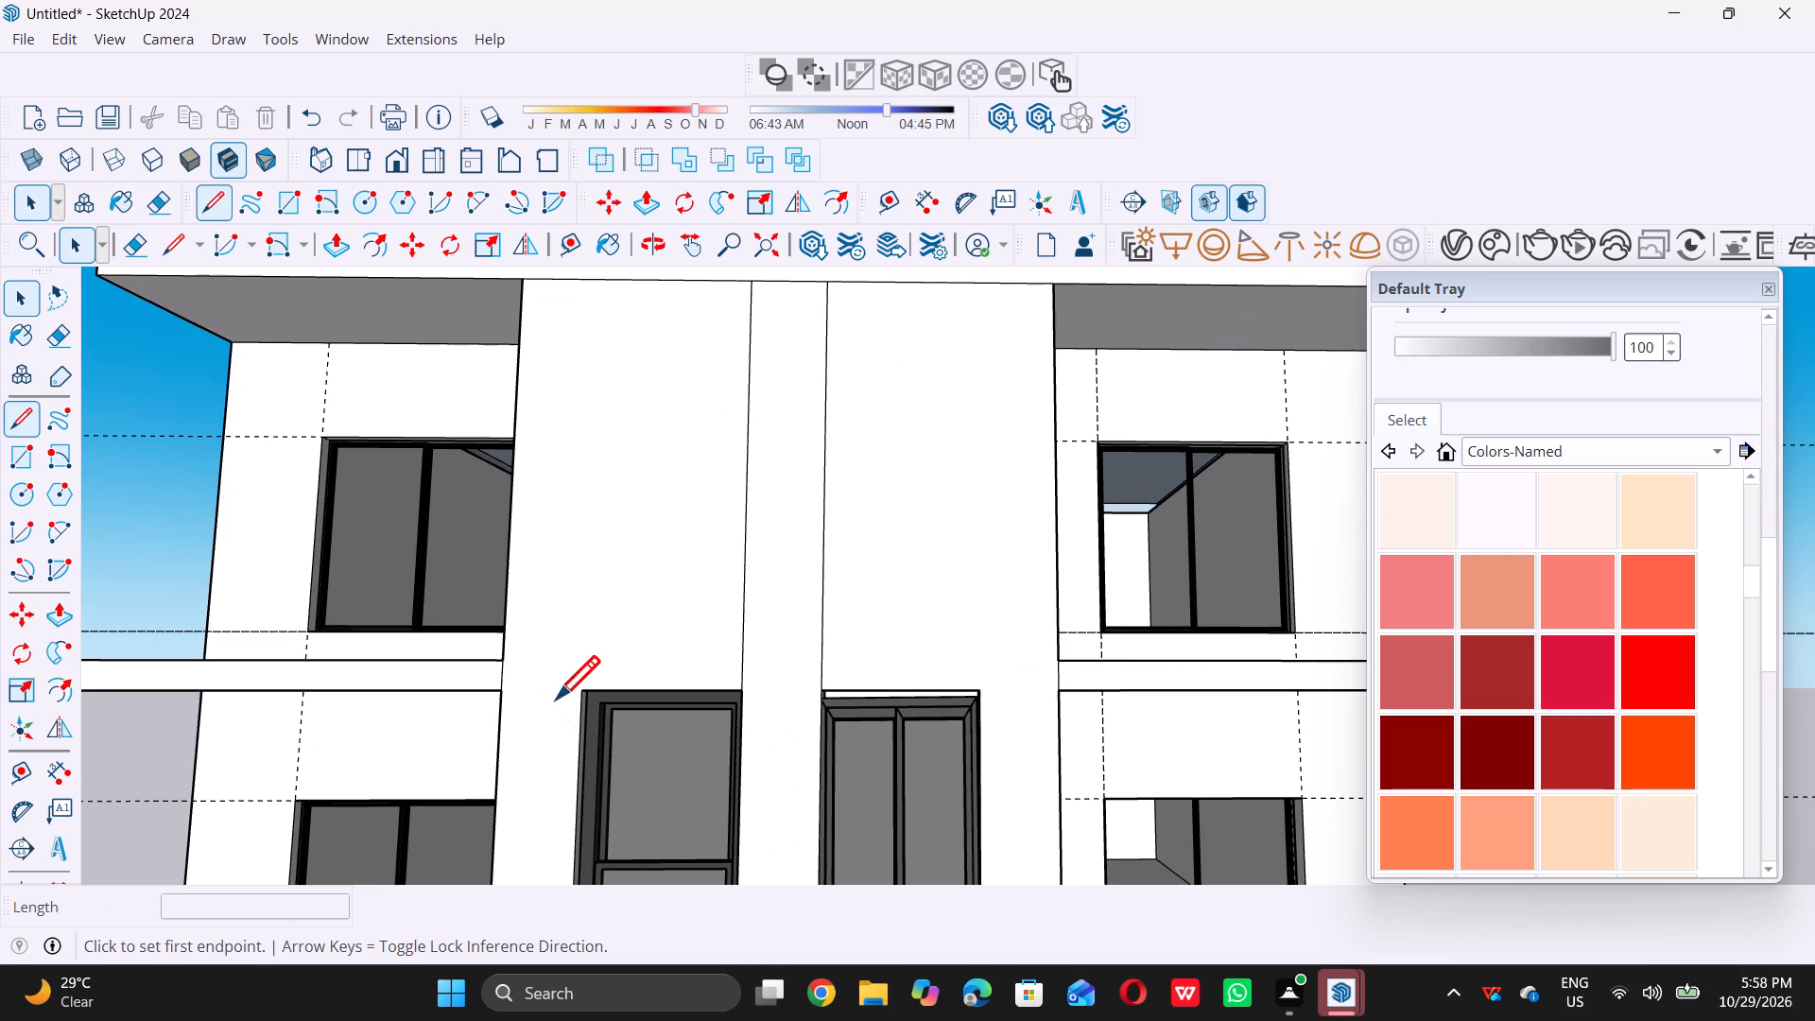
scroll(1064, 673, "up", 7)
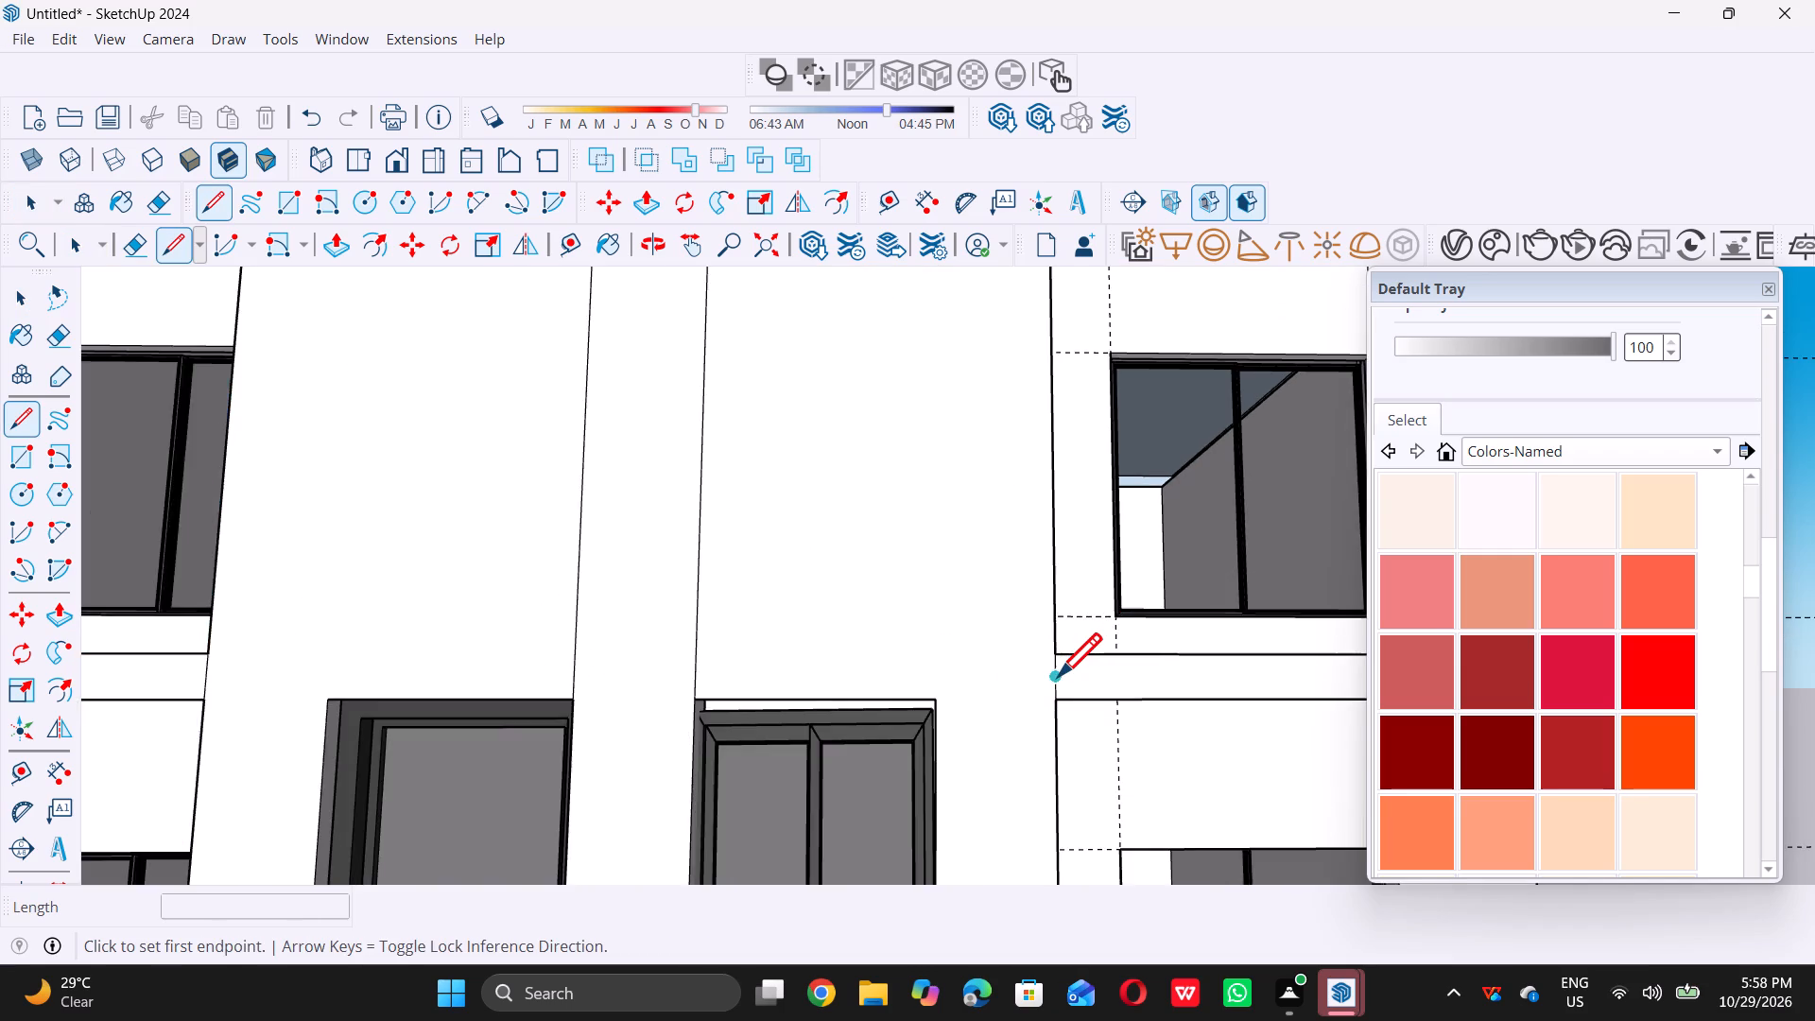
scroll(1054, 671, "up", 4)
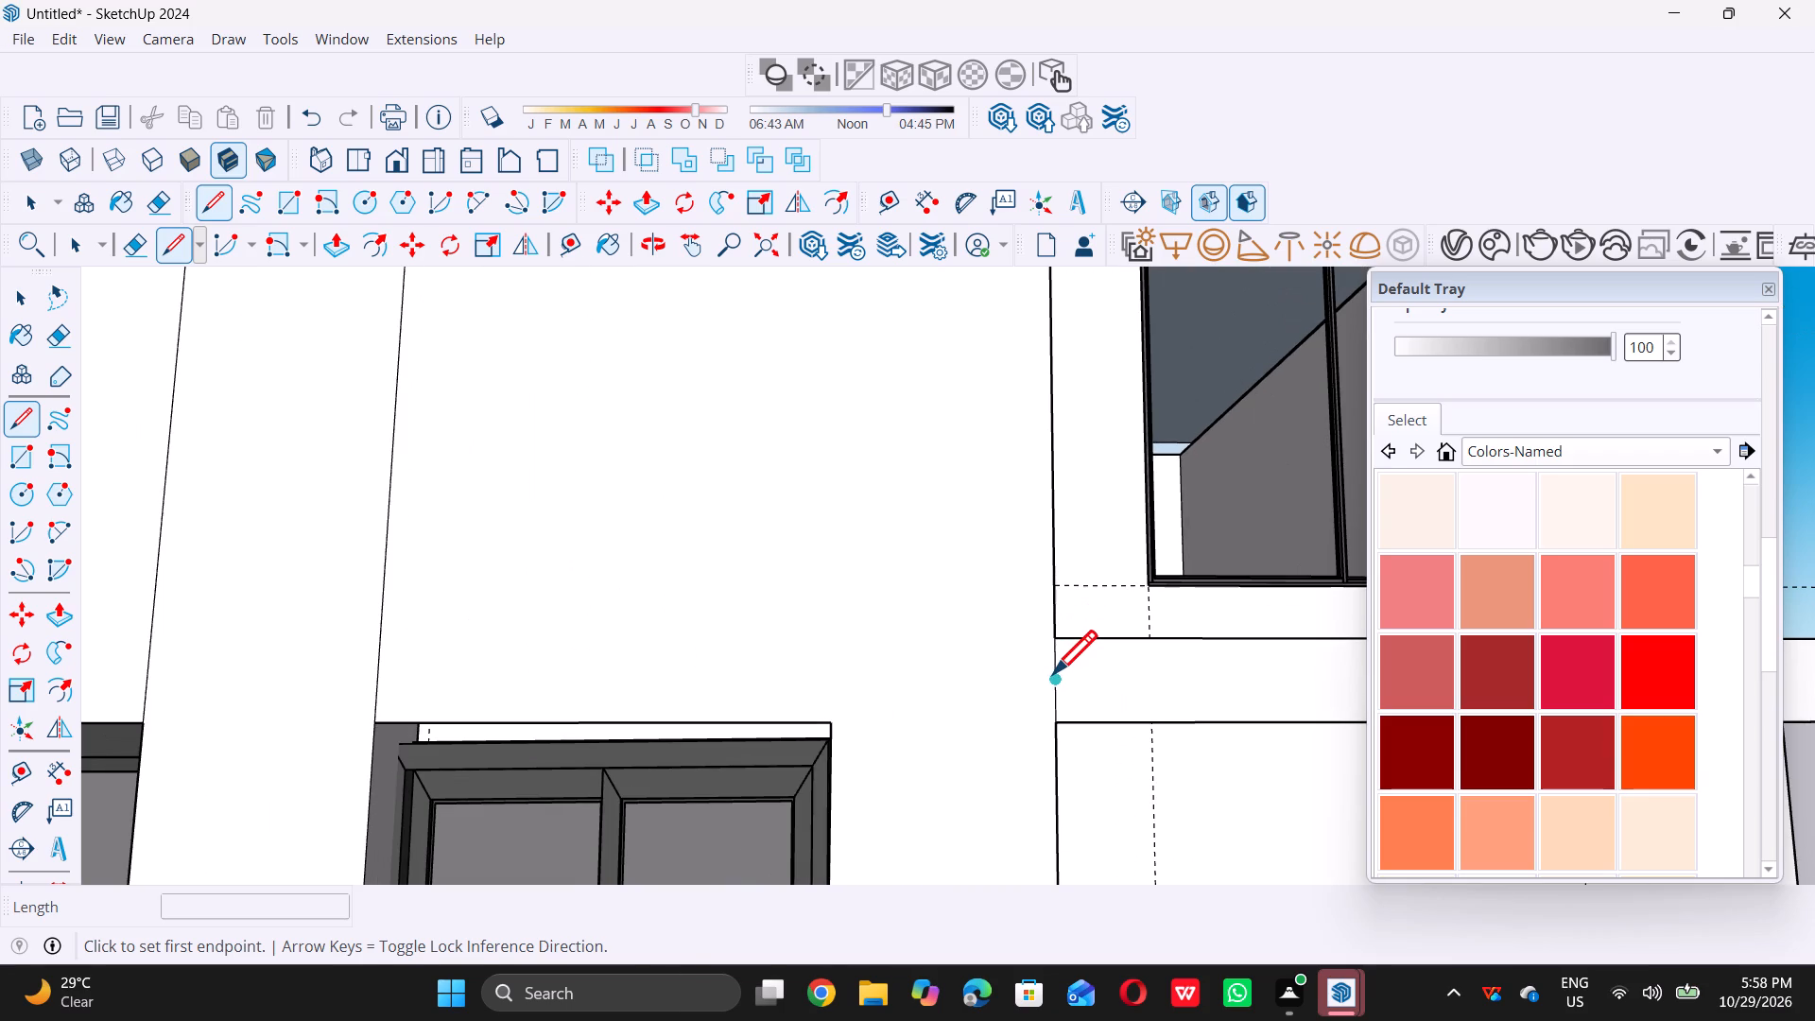
double_click(1053, 673)
scroll(1053, 674, "down", 15)
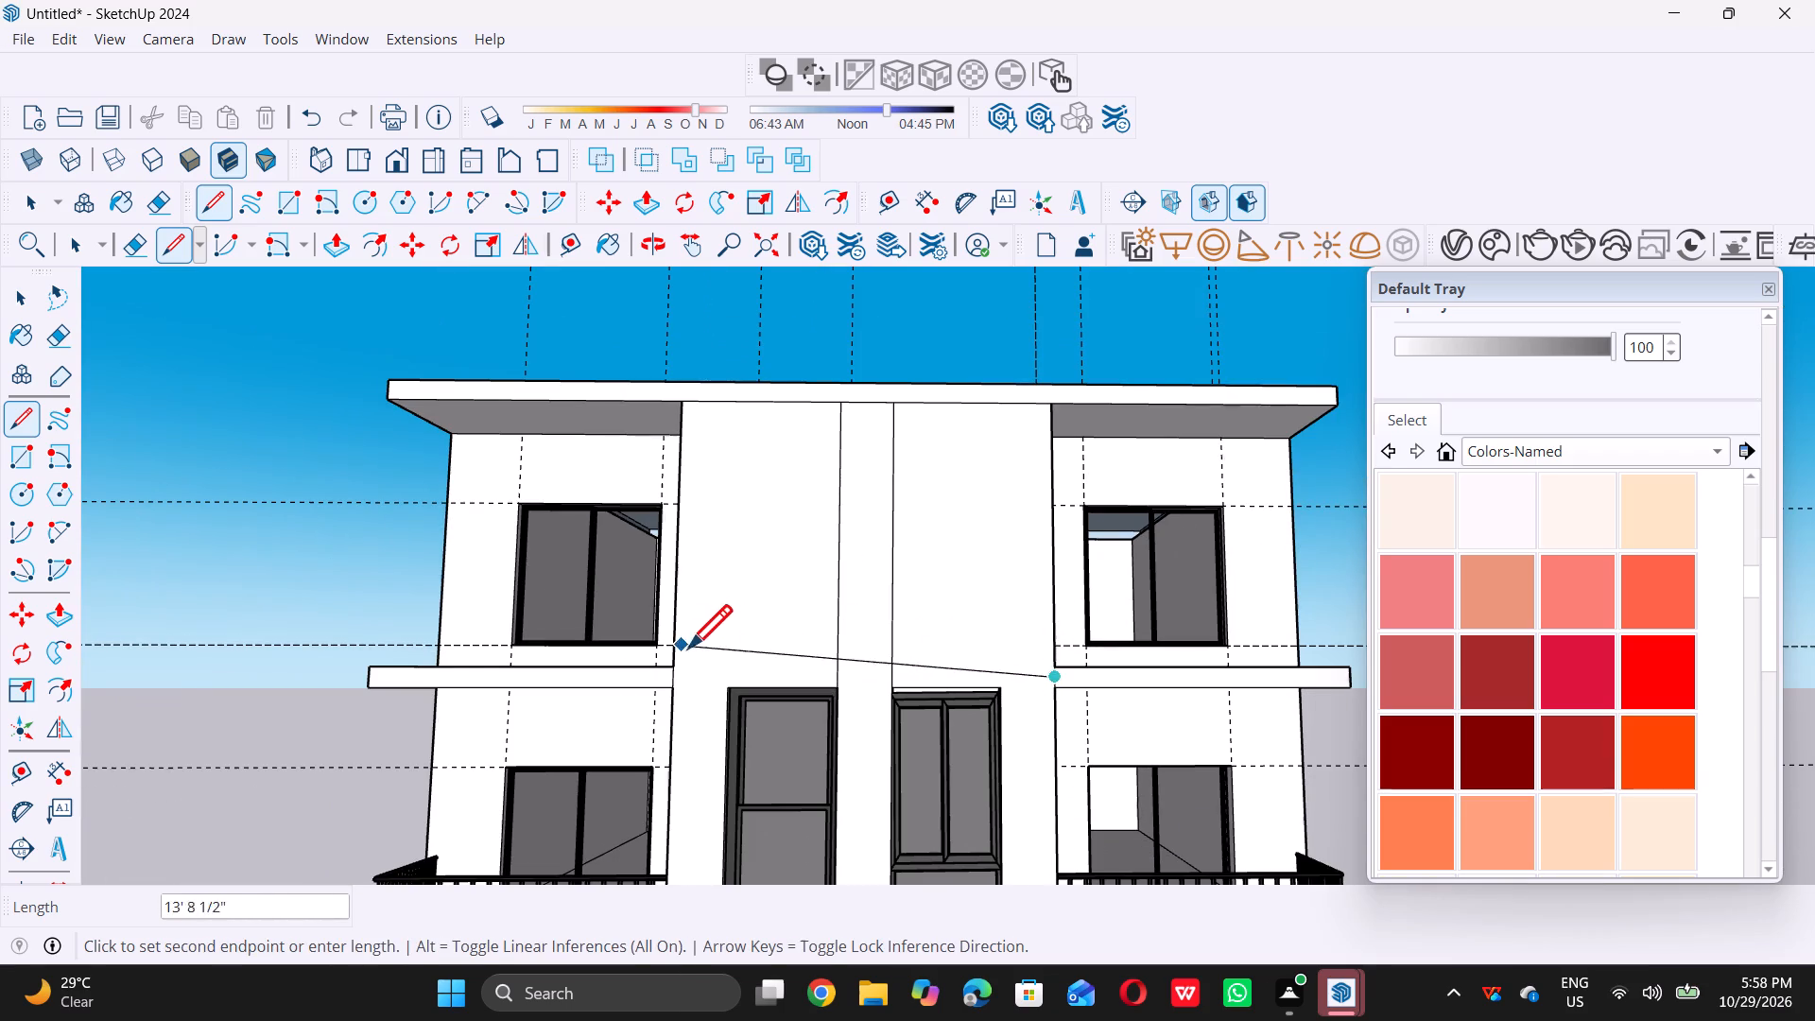
scroll(683, 677, "up", 5)
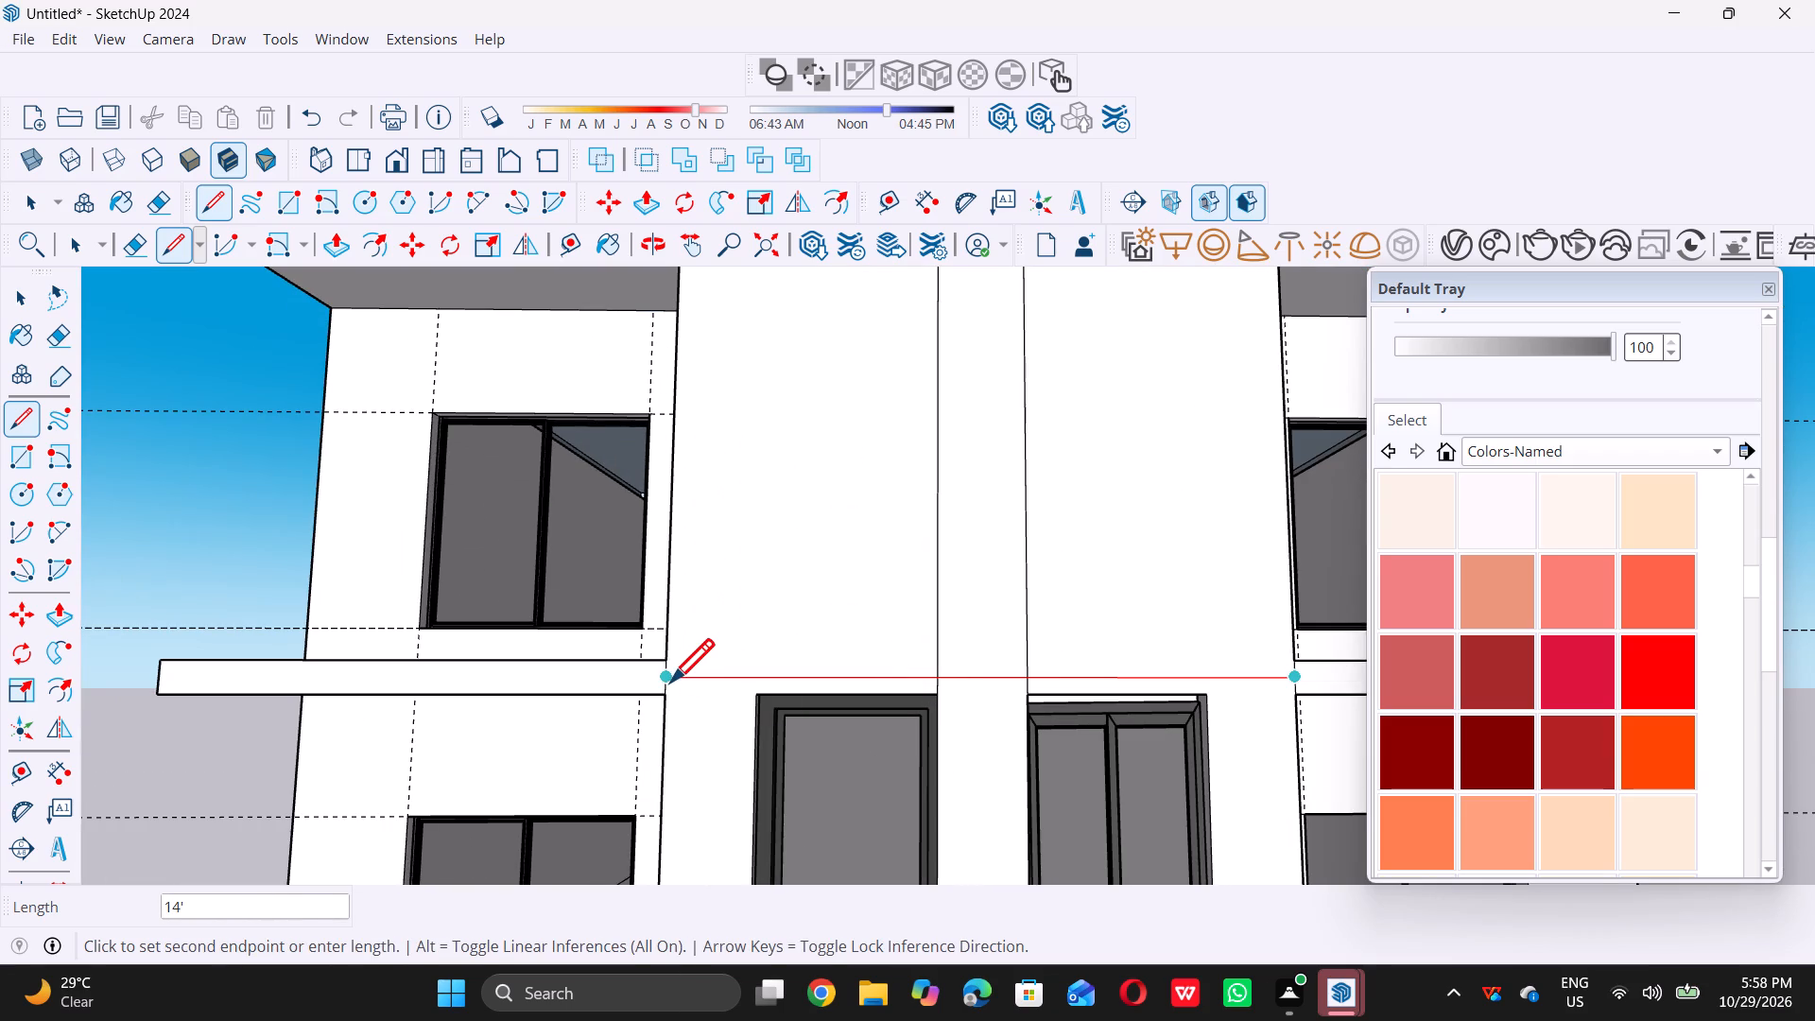
double_click(670, 682)
key("space")
Draw a horizontal line on the central wall from the left ledge's lower inner corner to the adjacent window frame's top corner.
scroll(670, 682, "down", 7)
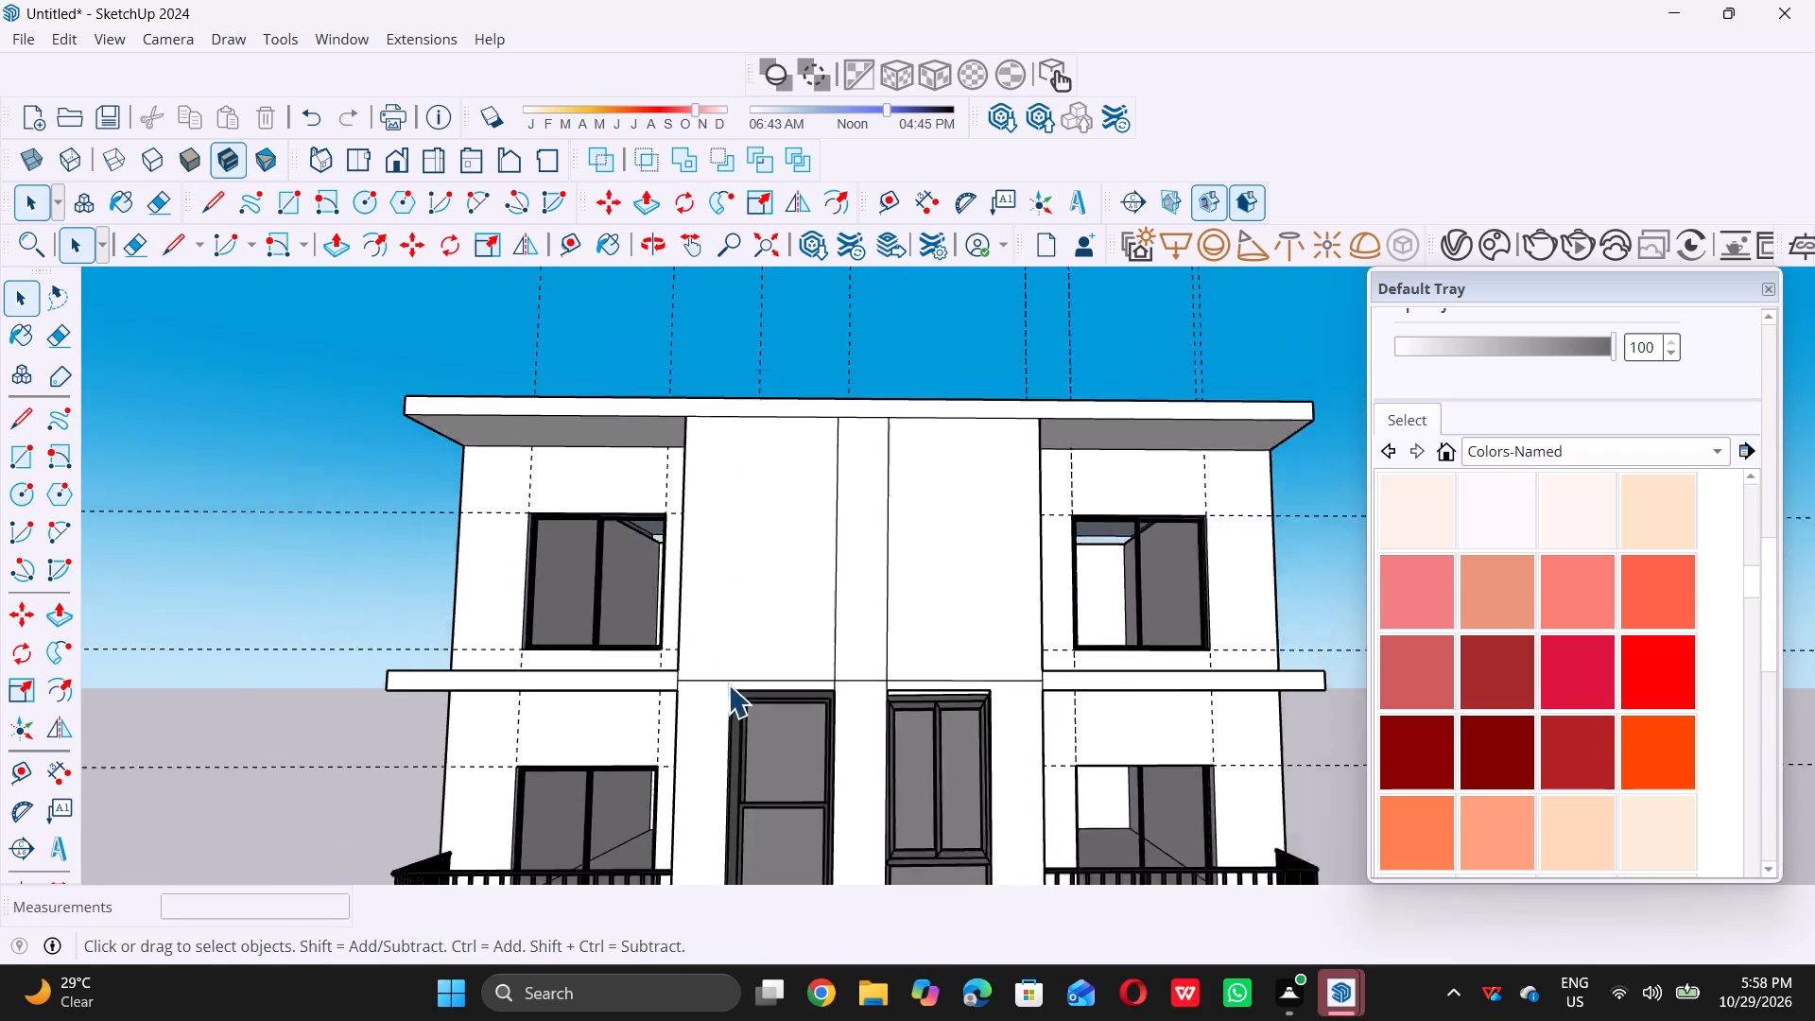
scroll(728, 684, "down", 2)
middle_click_drag(720, 697, 683, 701)
scroll(690, 706, "up", 5)
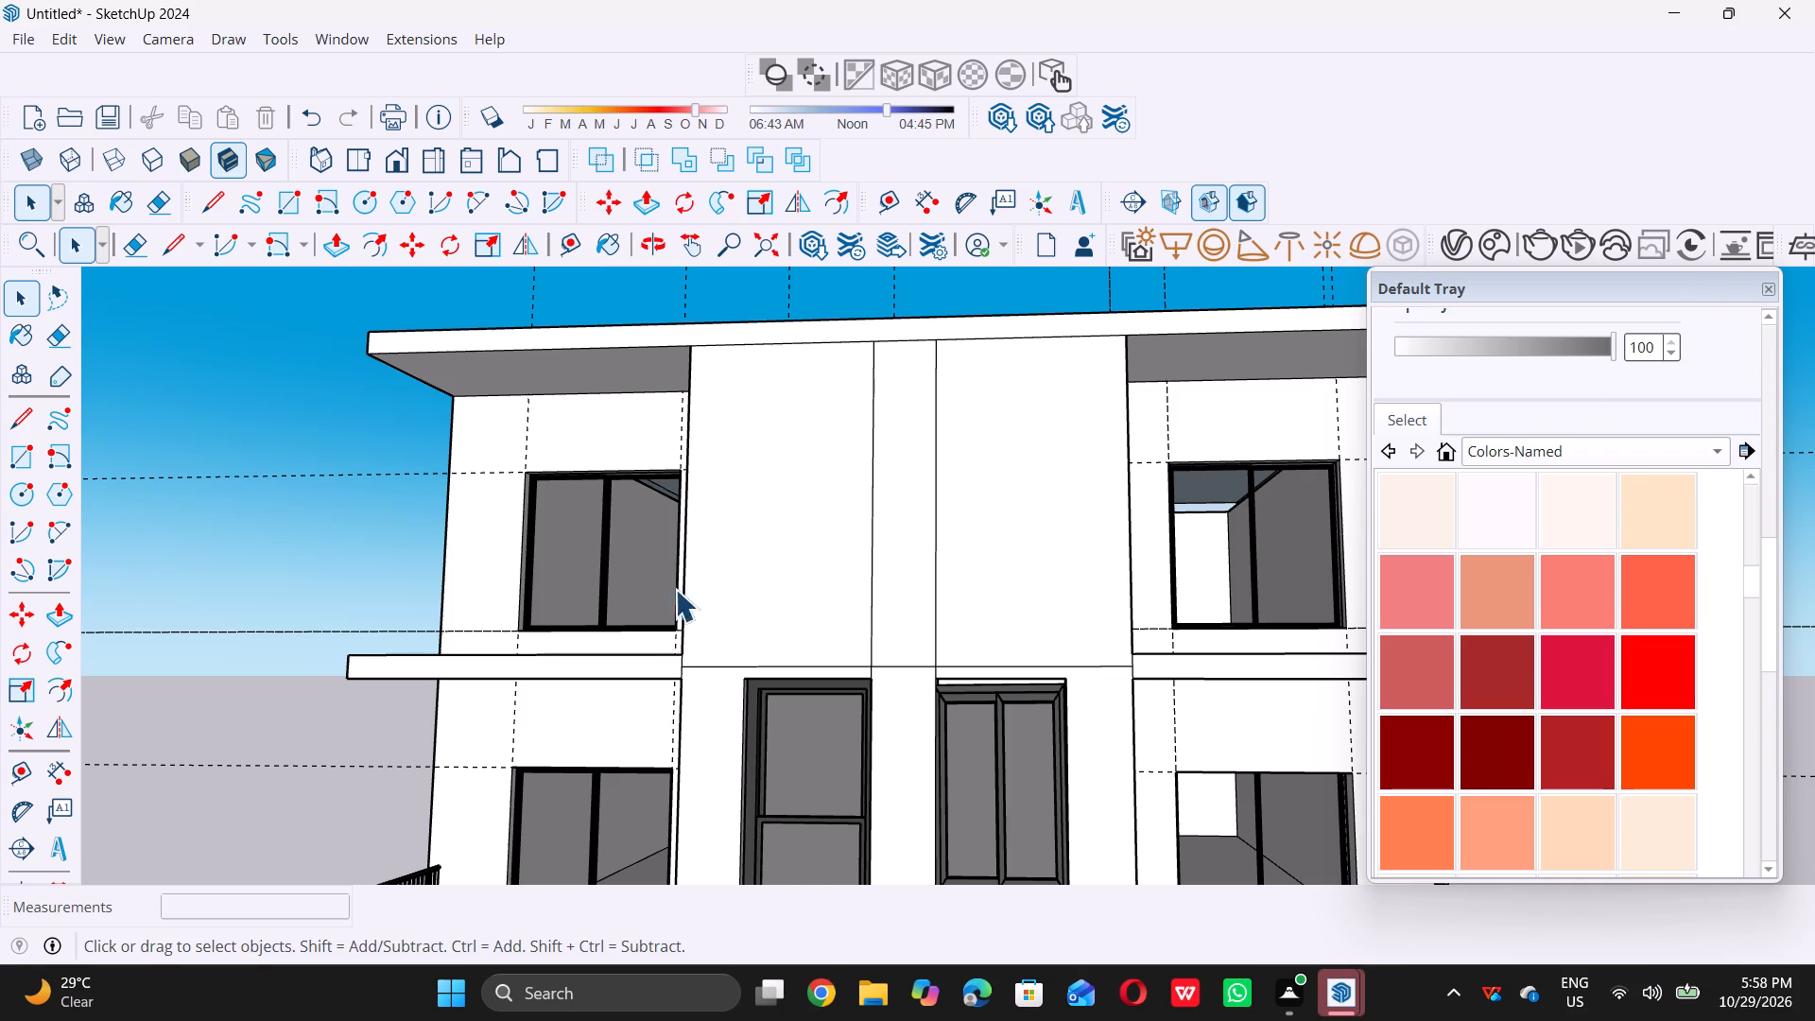
scroll(763, 566, "down", 5)
middle_click_drag(745, 587, 715, 648)
scroll(715, 648, "up", 4)
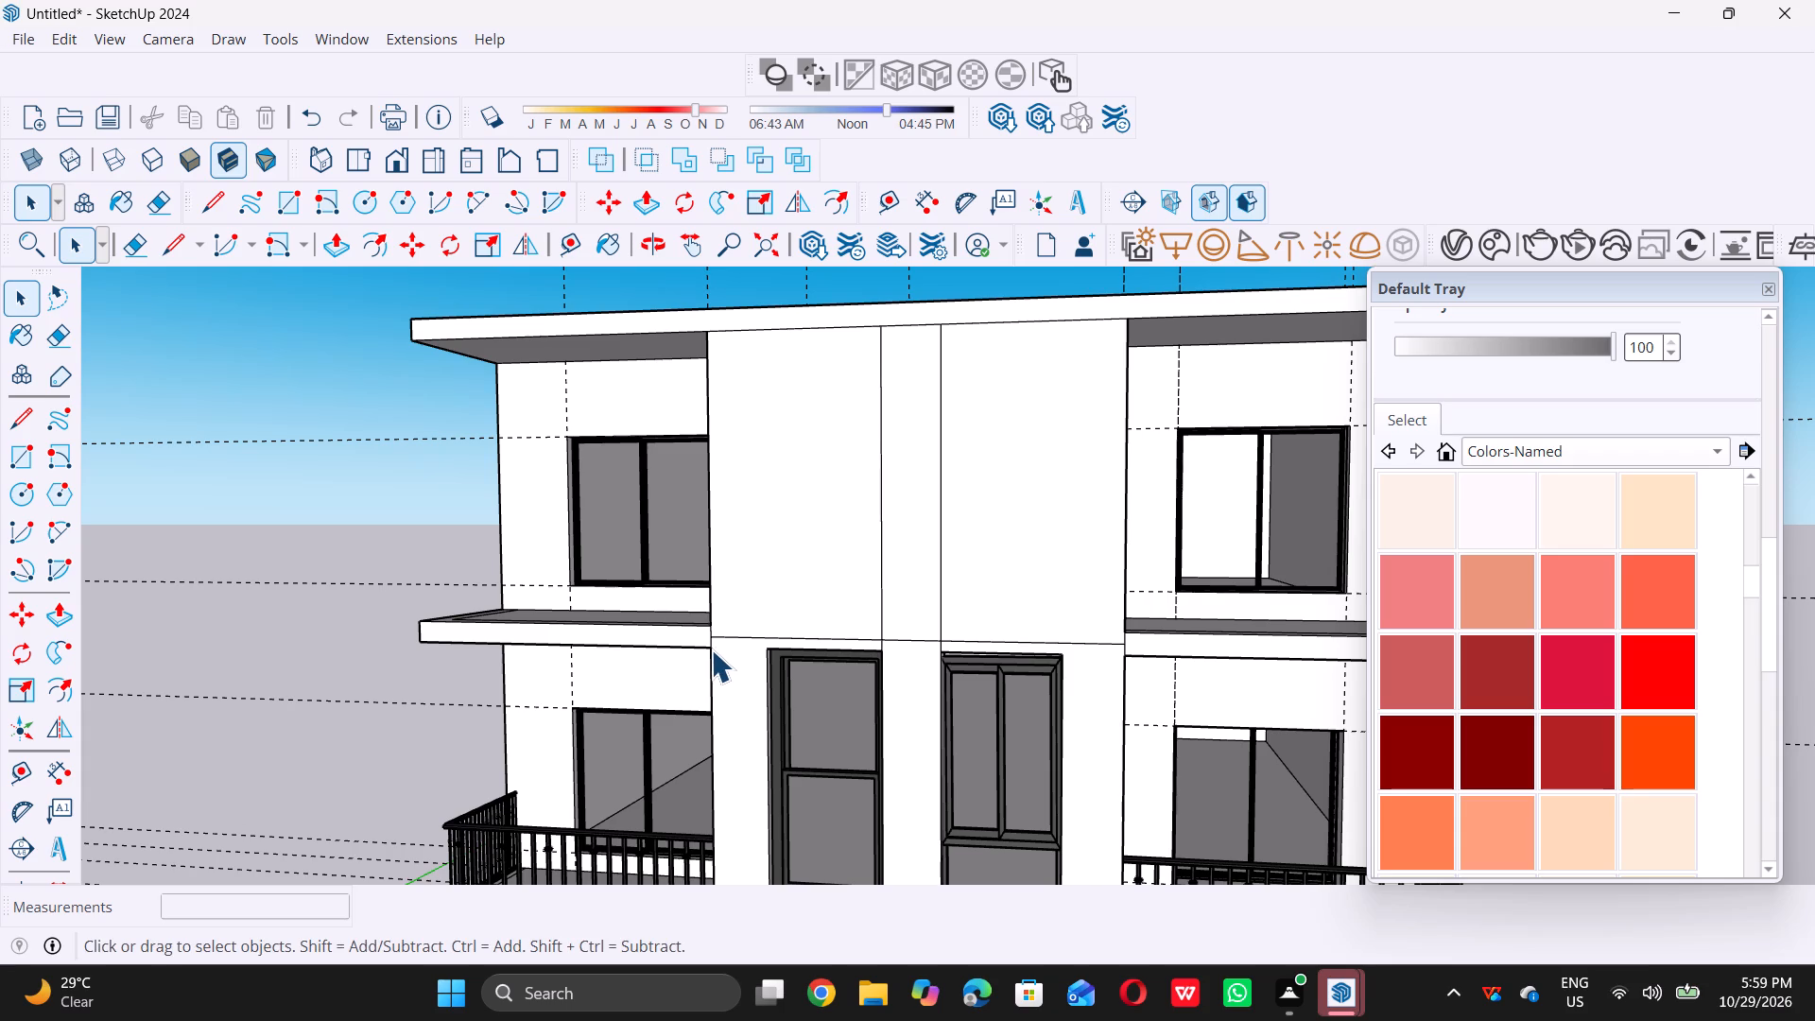
middle_click_drag(671, 655, 740, 646)
scroll(741, 647, "up", 6)
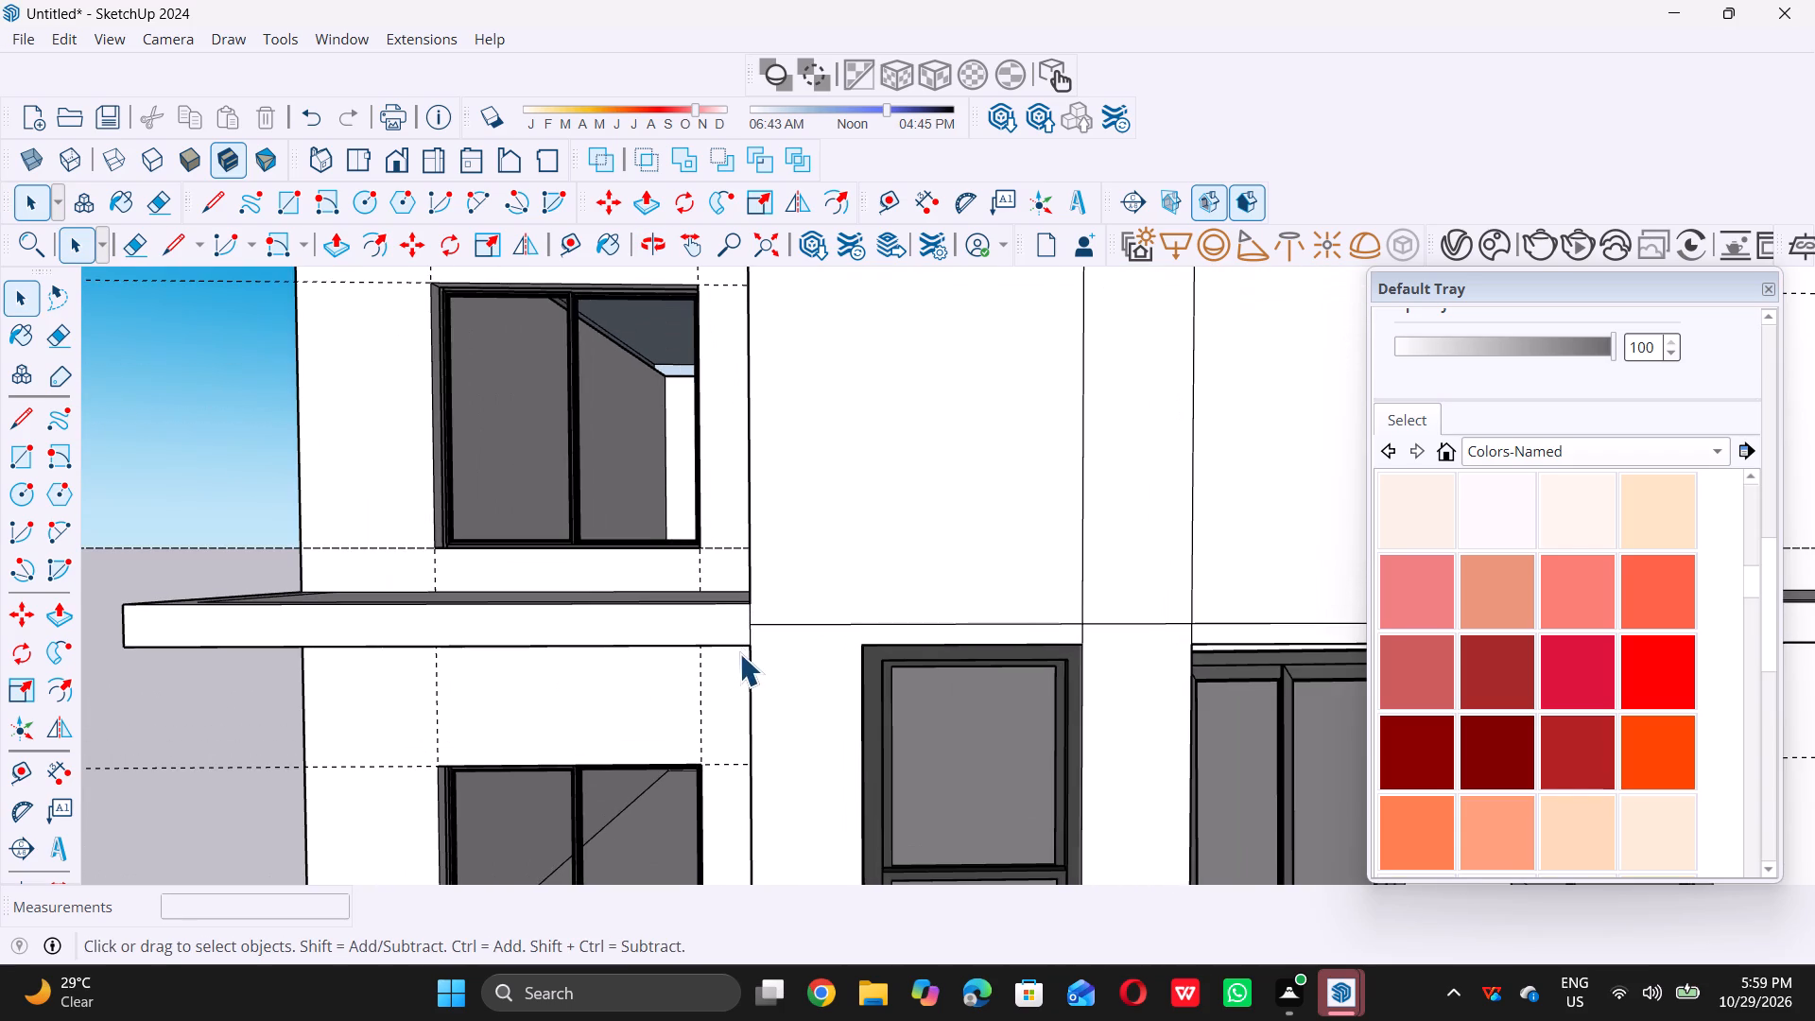
scroll(739, 653, "up", 1)
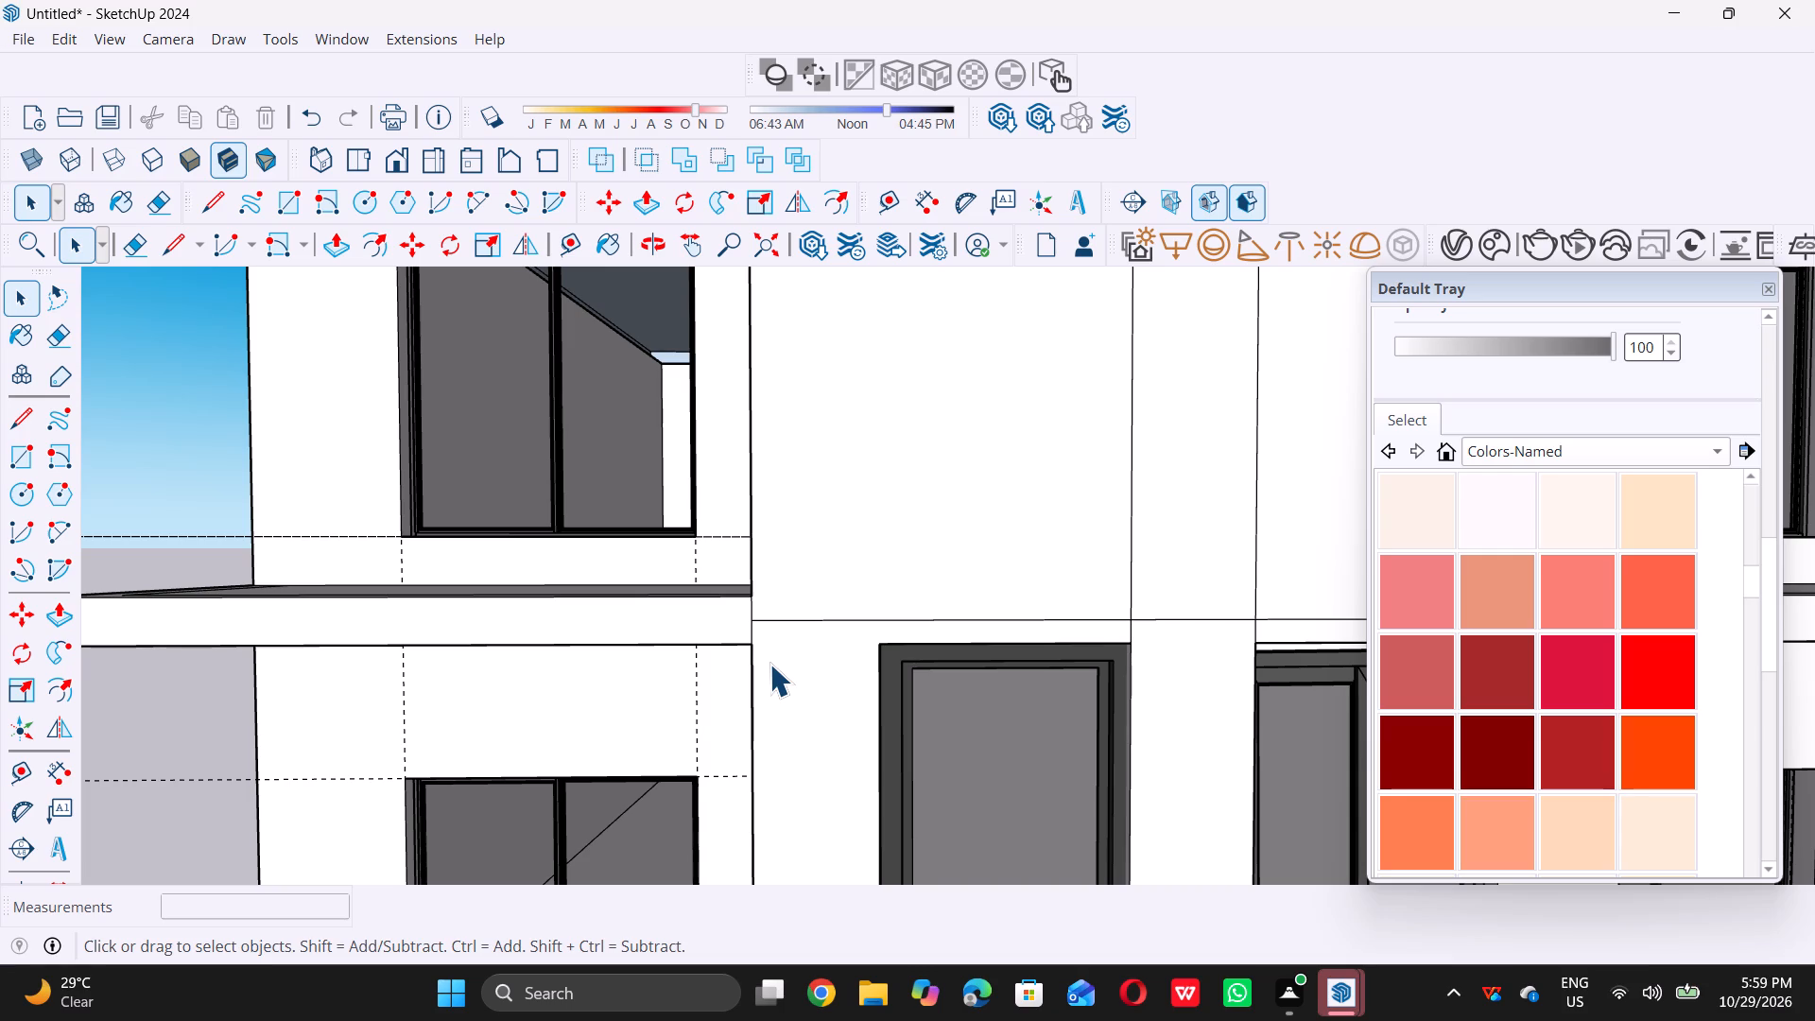
key("l")
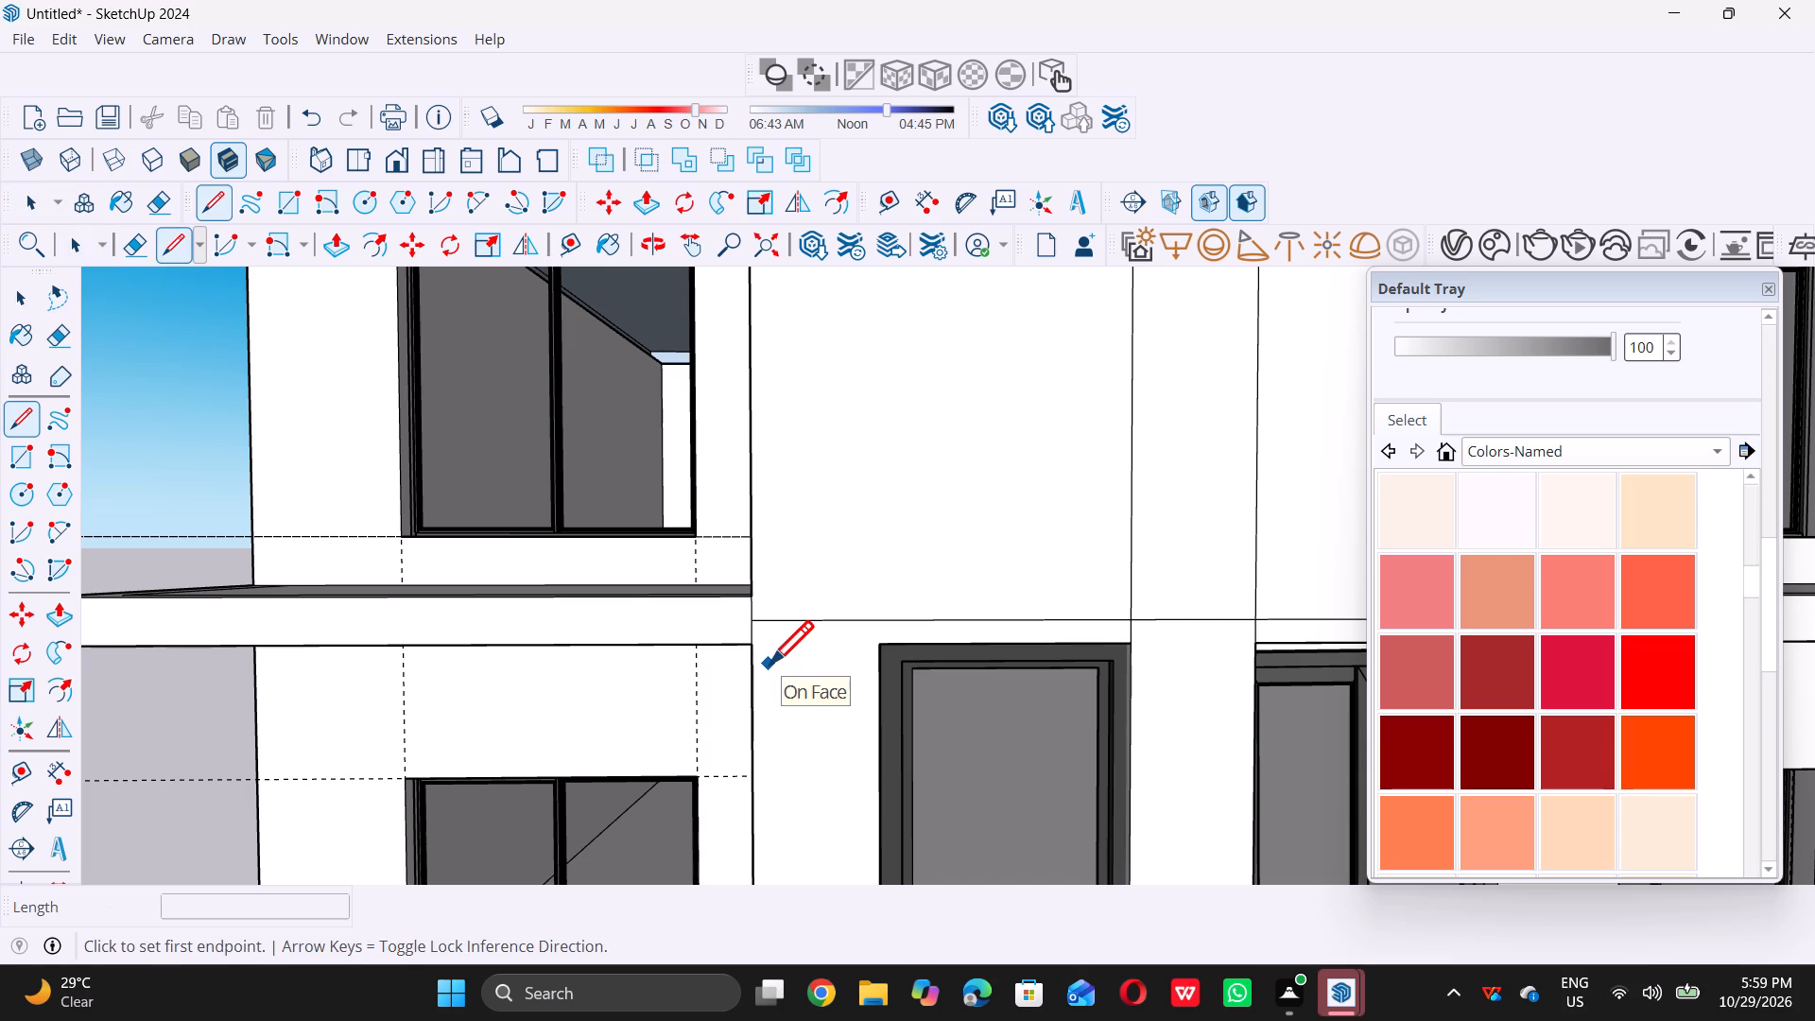
scroll(824, 665, "up", 6)
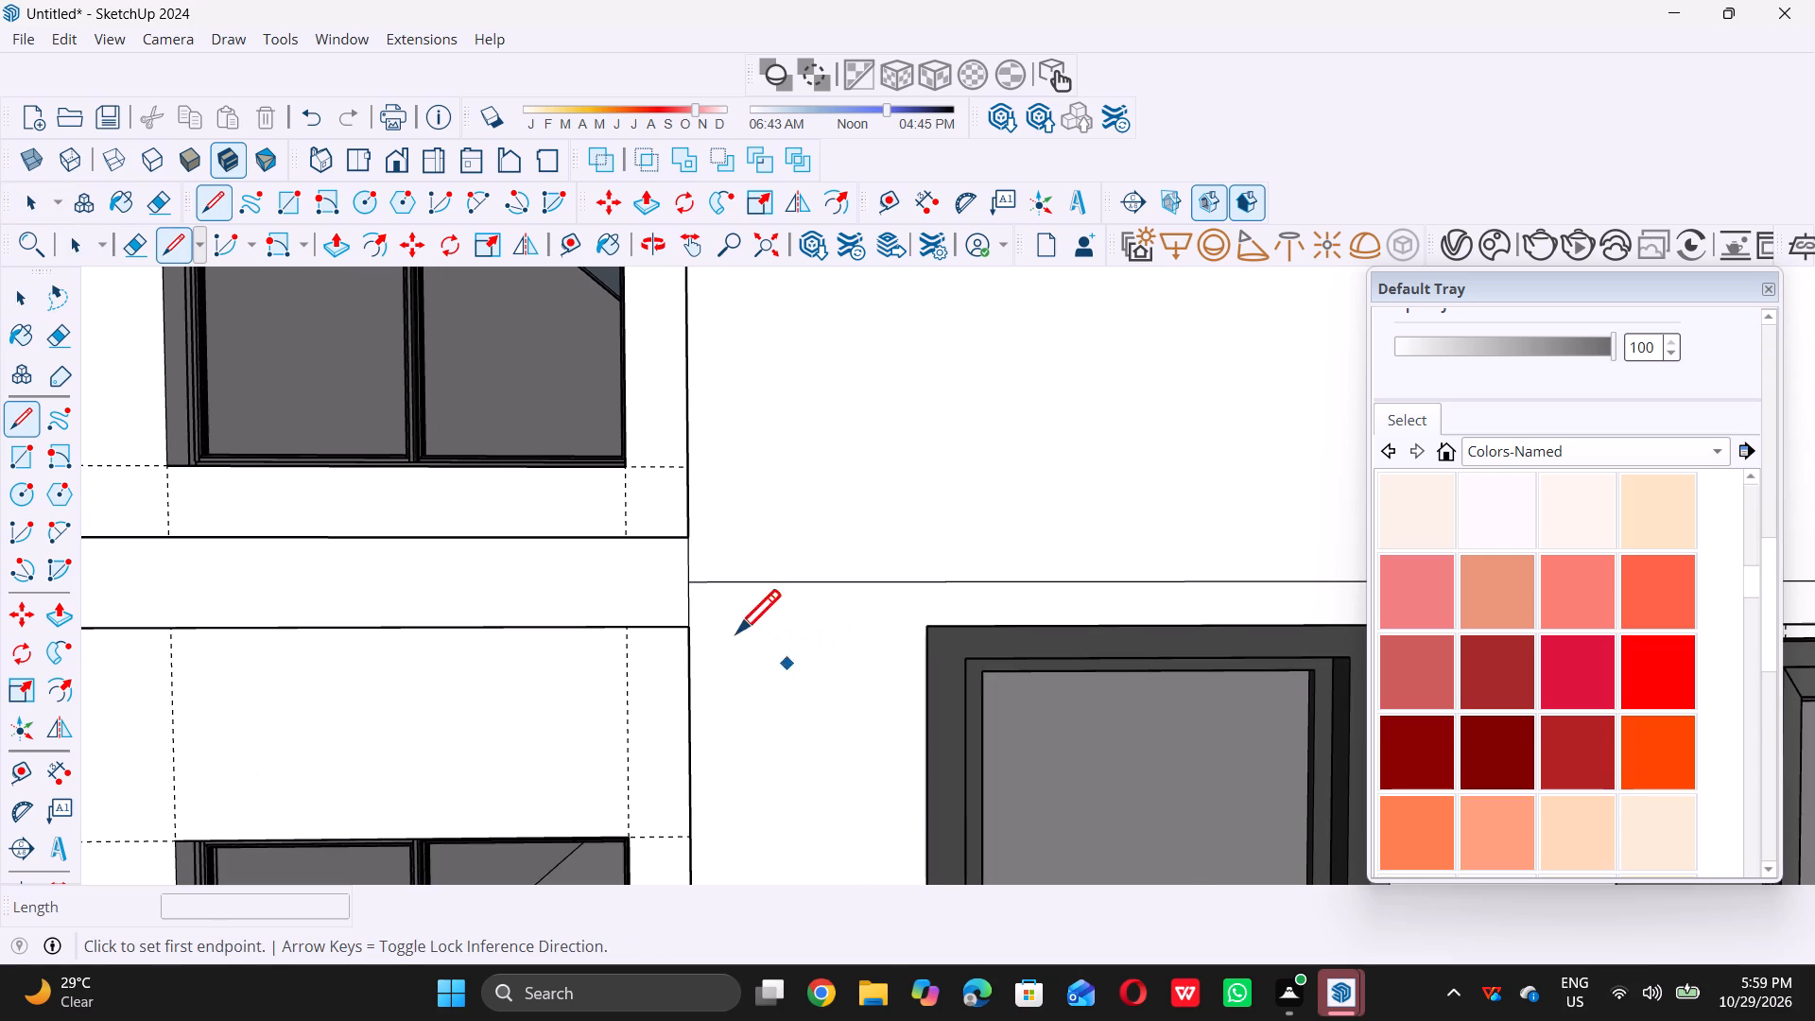
left_click(693, 629)
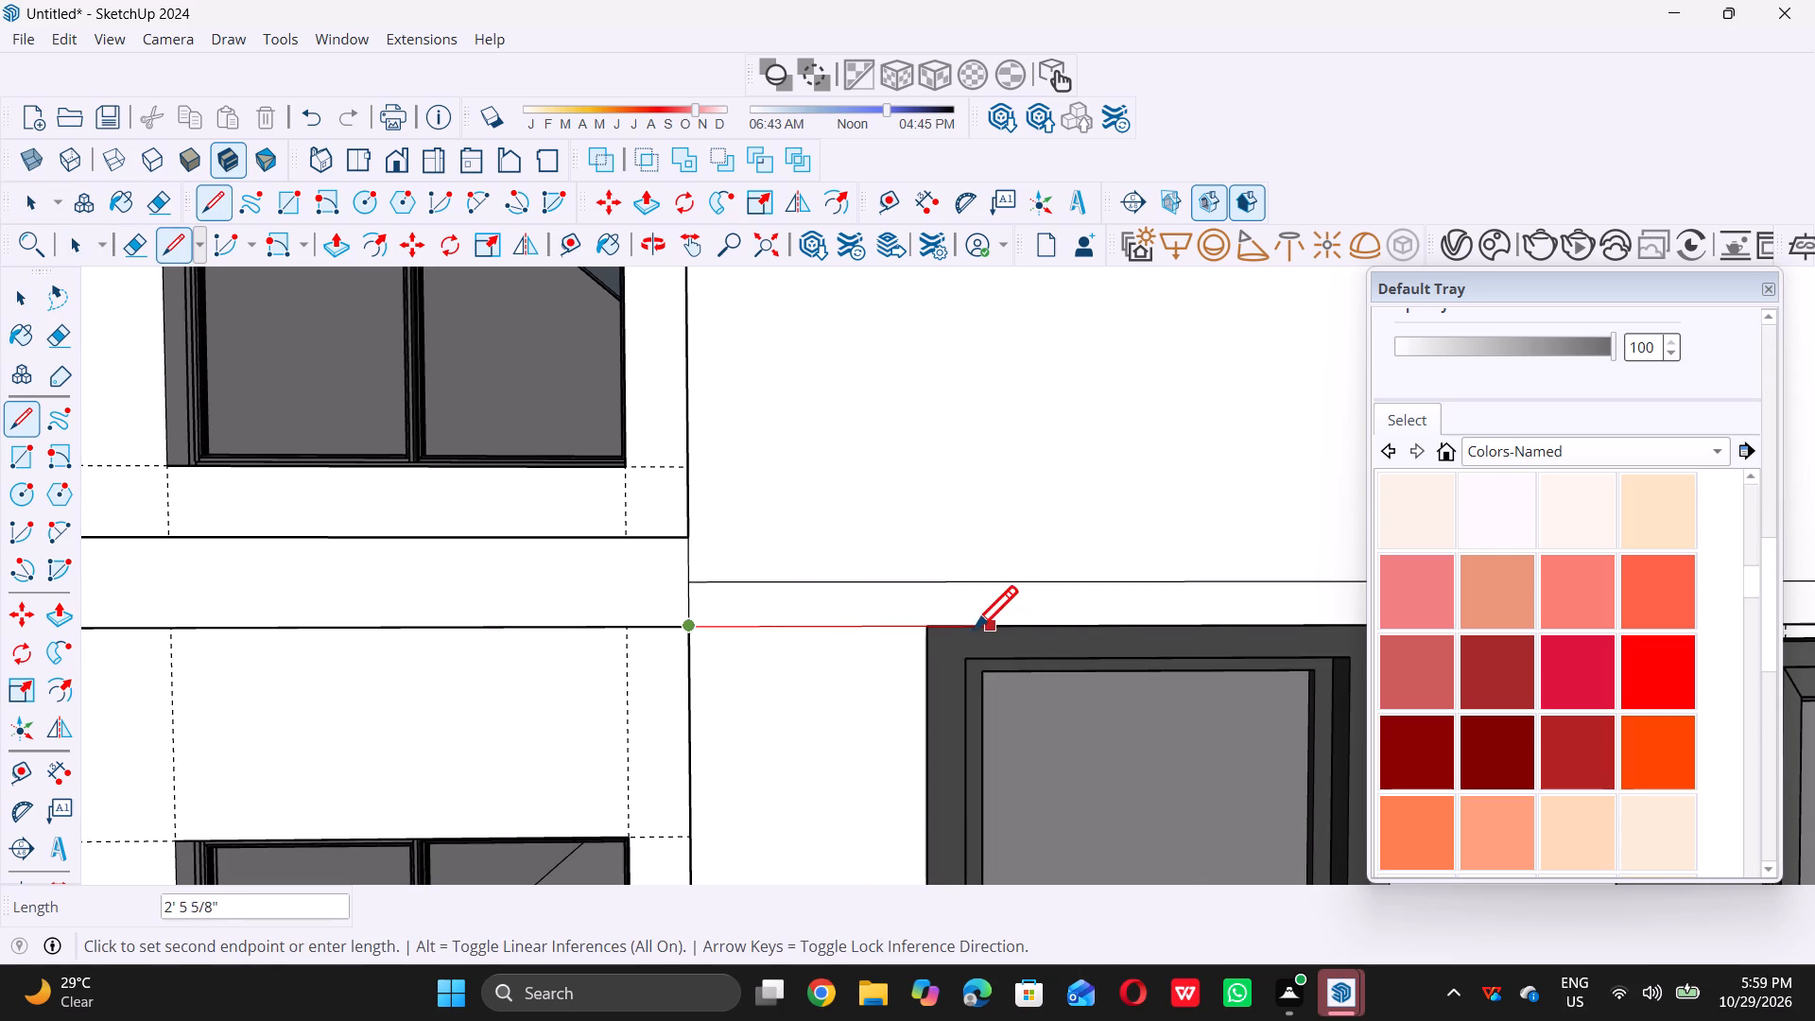
triple_click(926, 631)
left_click(926, 632)
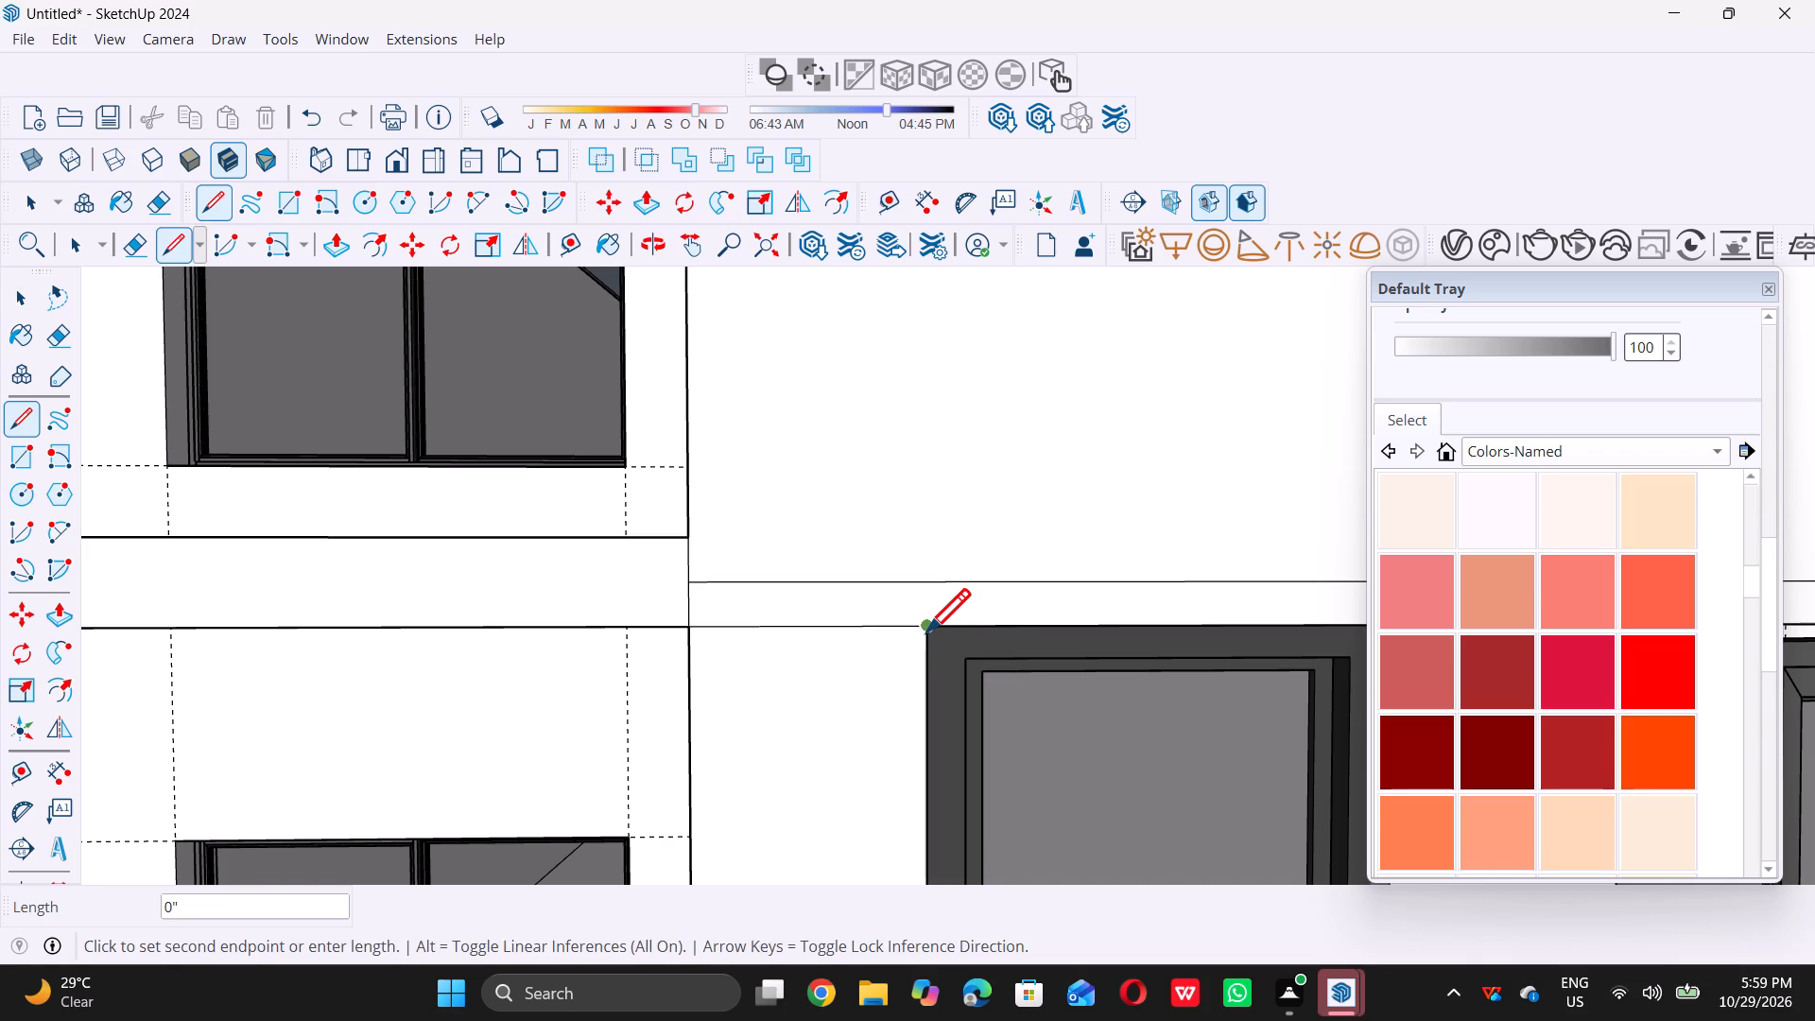
key("space")
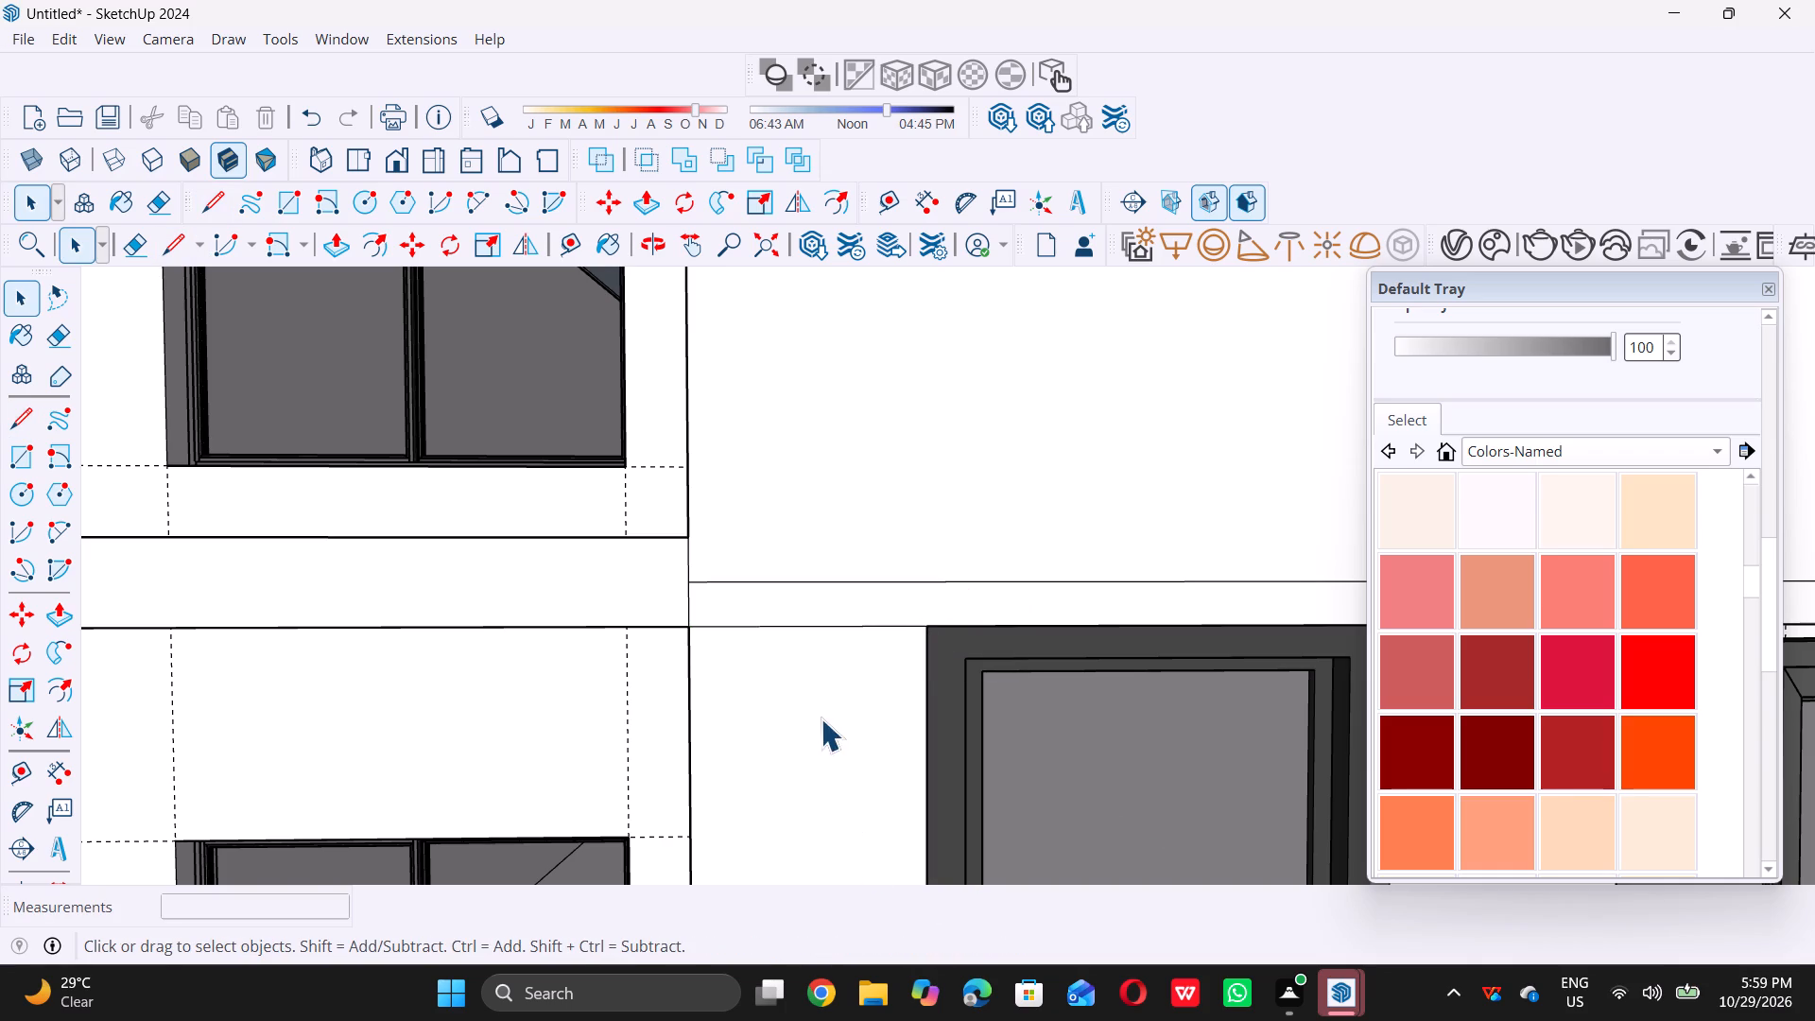
Draw a 2' horizontal line on the central wall, extending inward from the left ledge's upper inner corner.
scroll(821, 718, "down", 5)
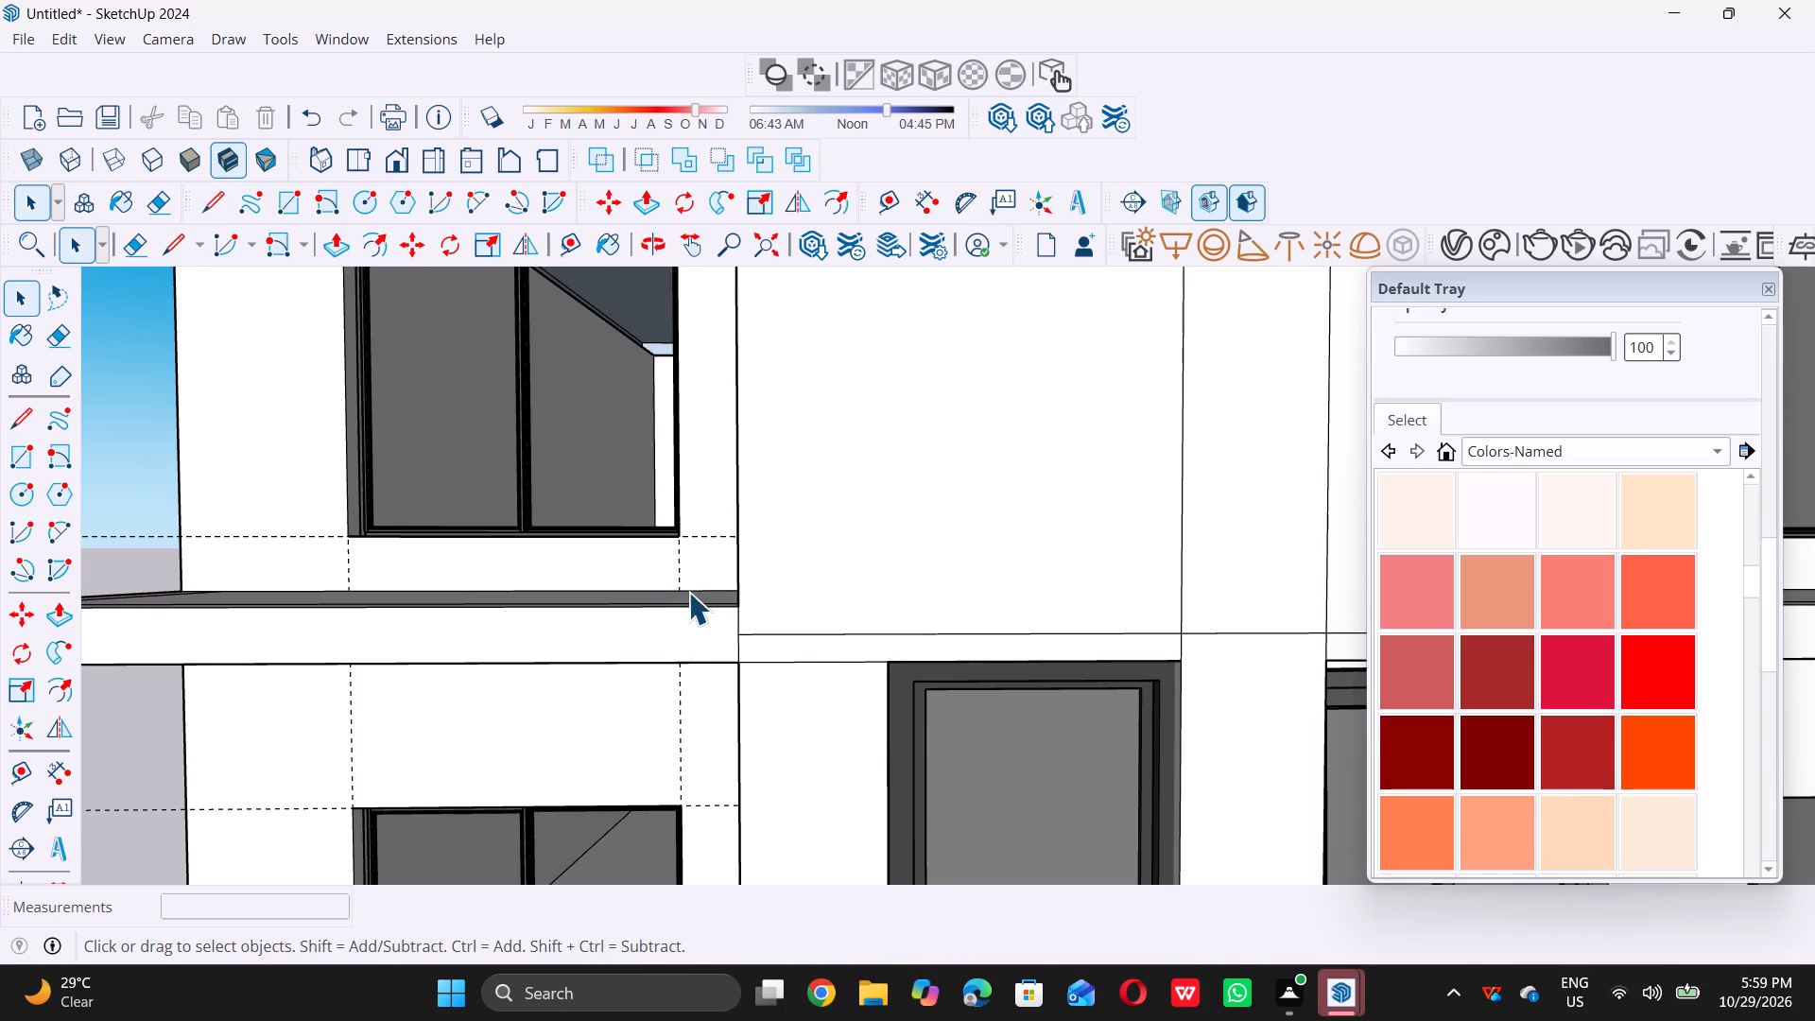
middle_click_drag(692, 595, 743, 609)
scroll(743, 609, "up", 6)
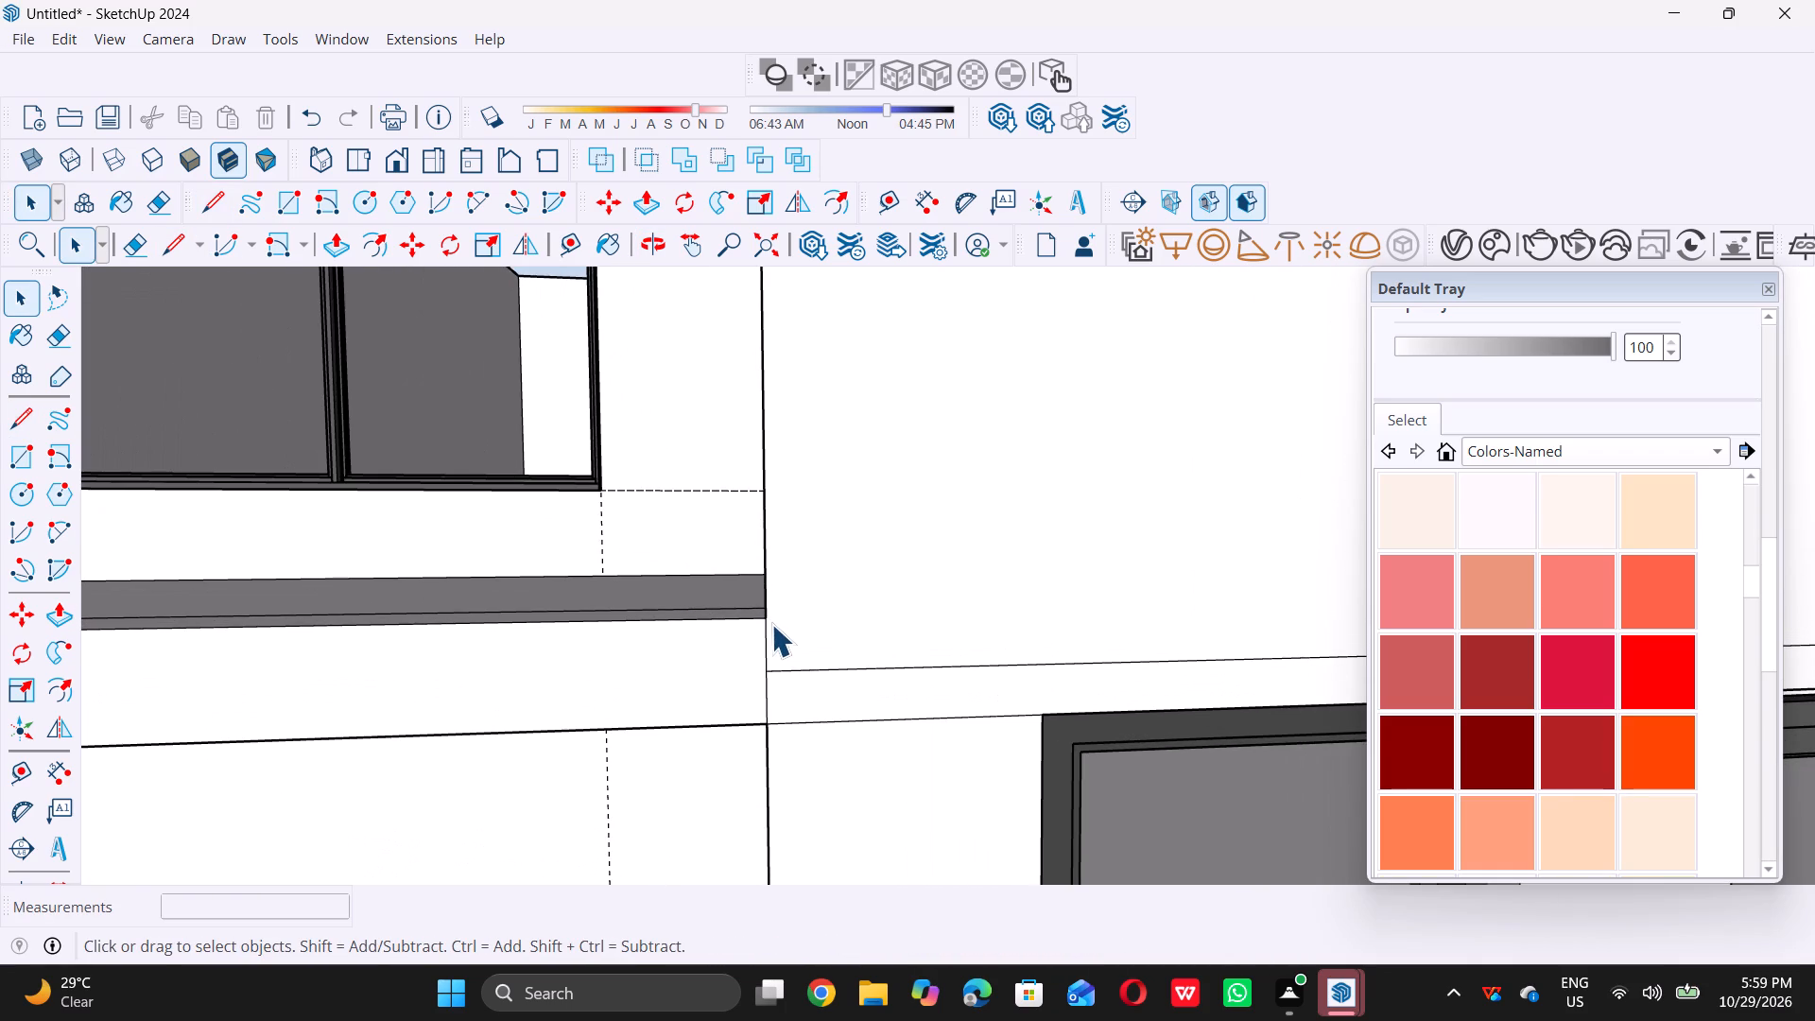
key("l")
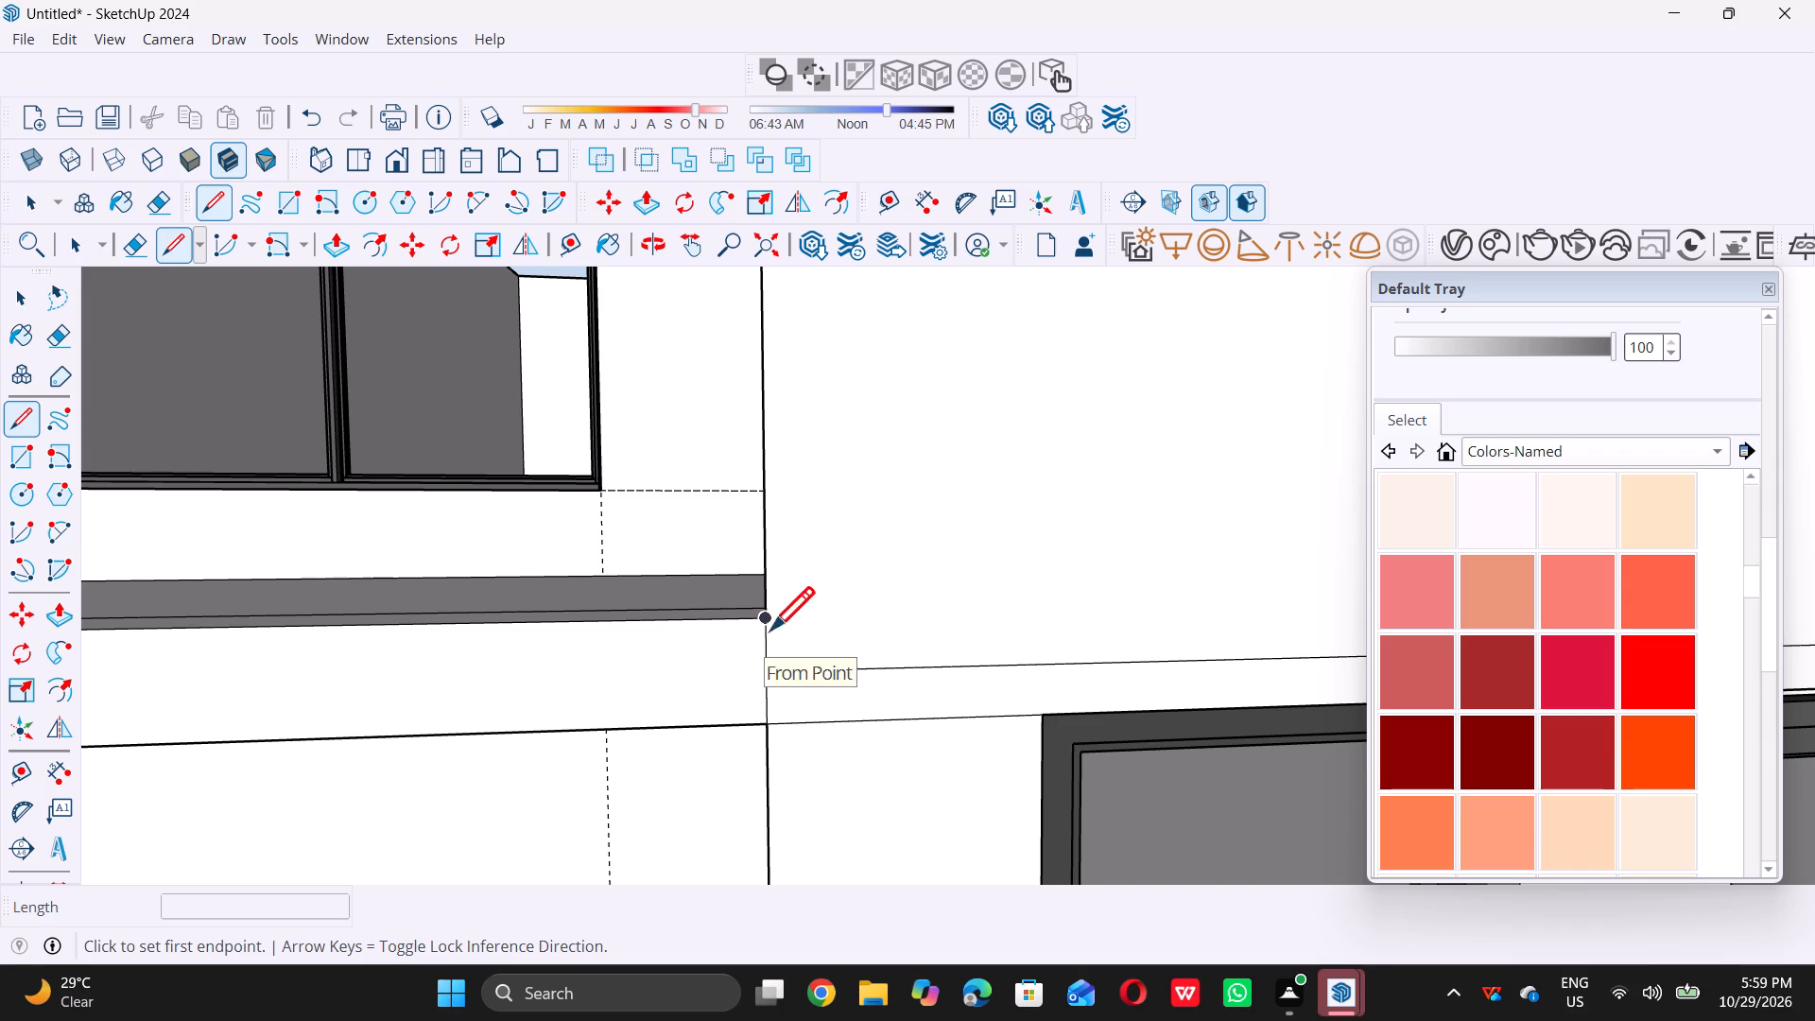
double_click(775, 614)
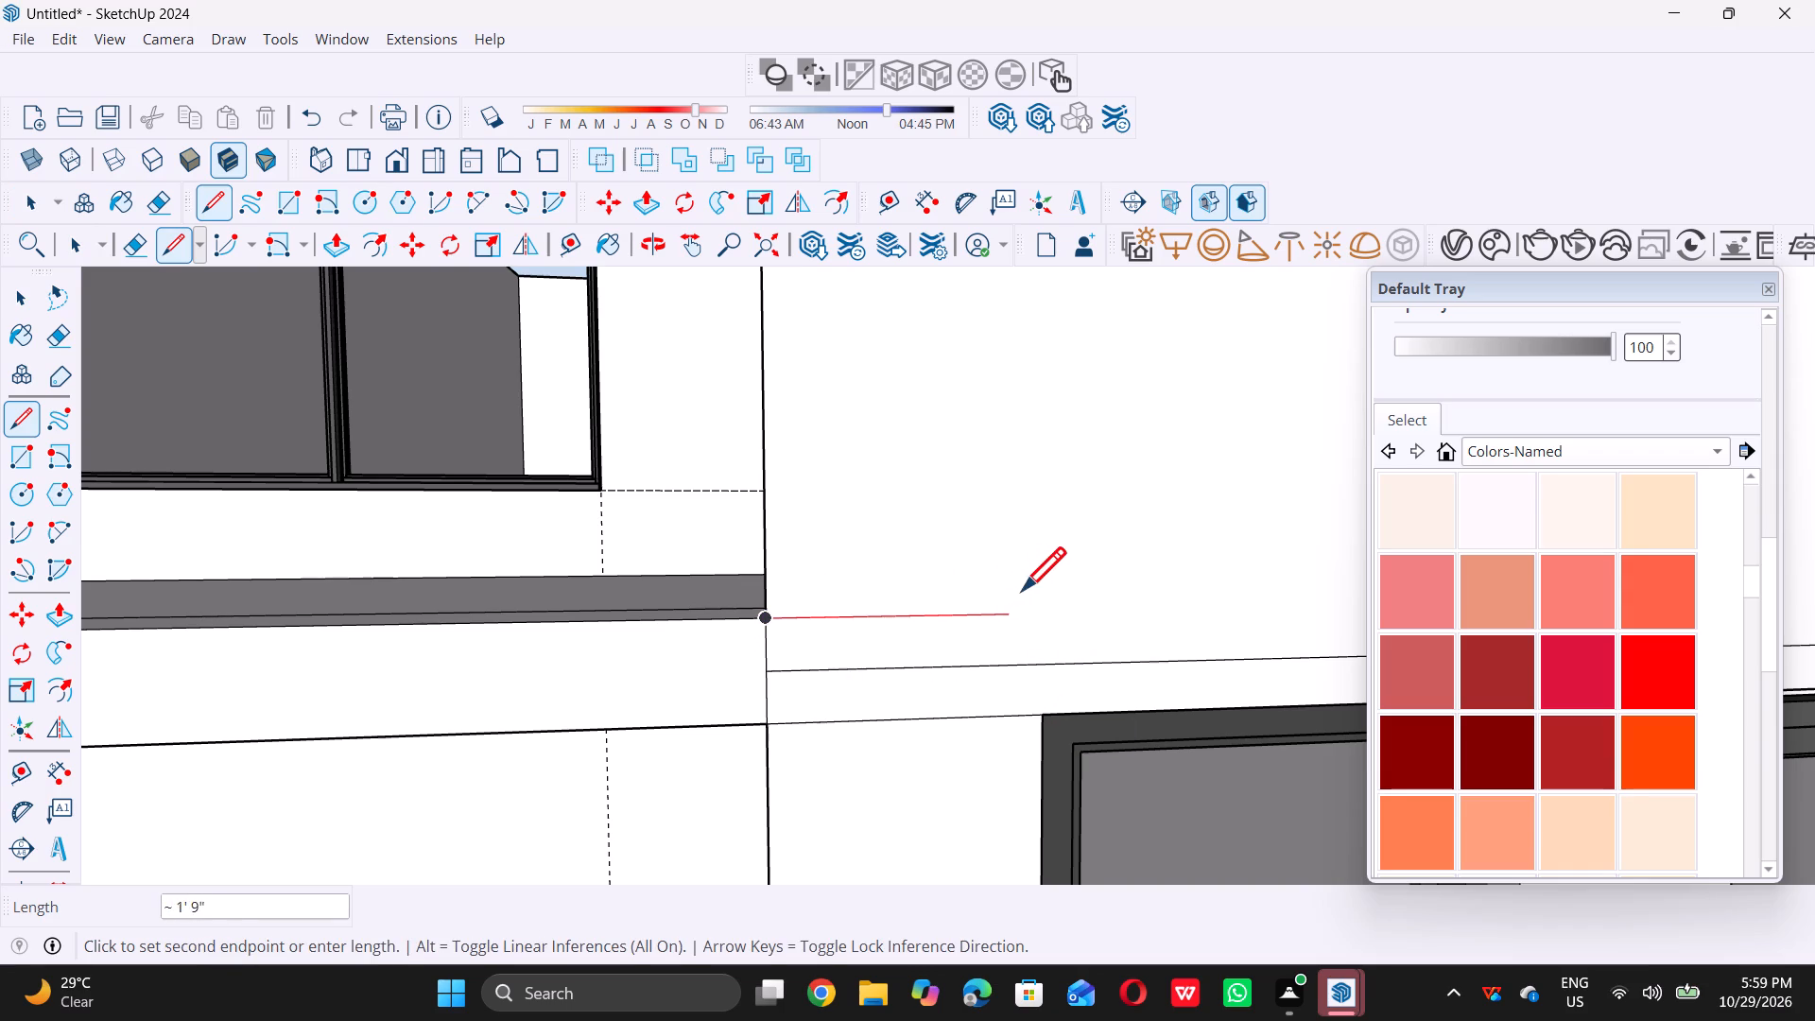
double_click(1036, 616)
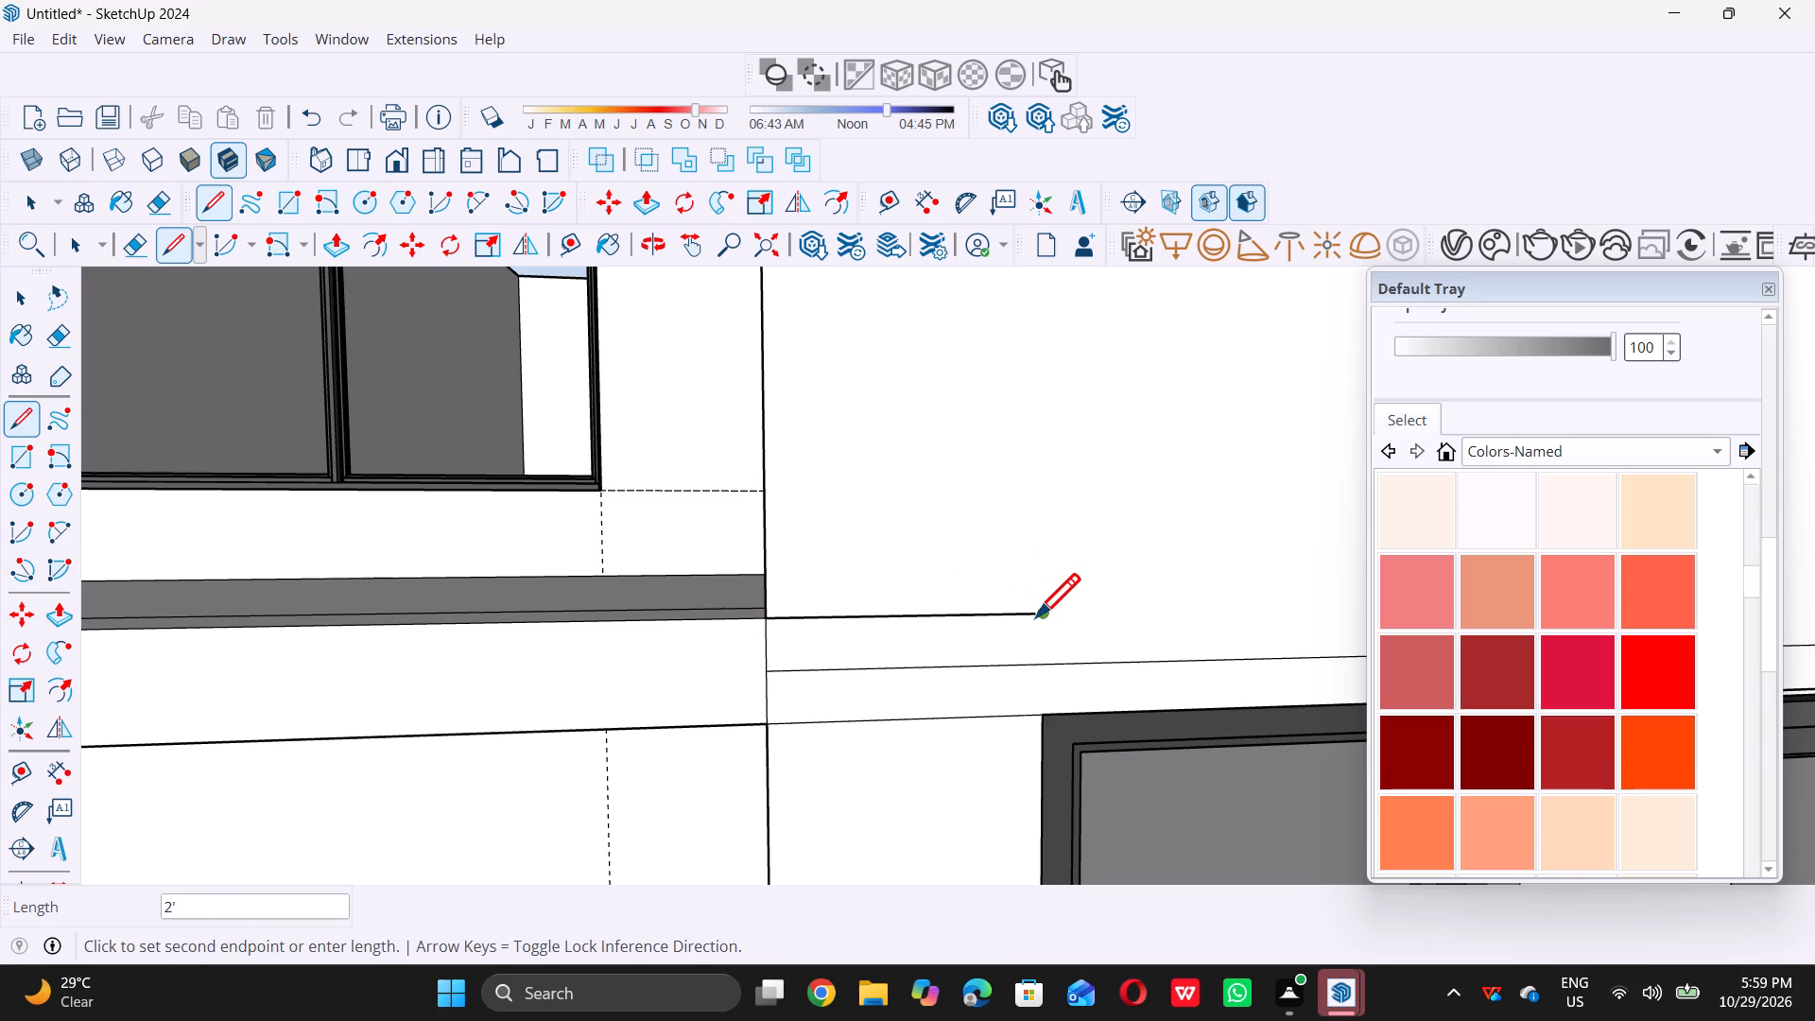
key("space")
Place a horizontal guide 2' above the short line that extends from the left ledge's upper corner.
scroll(900, 679, "down", 10)
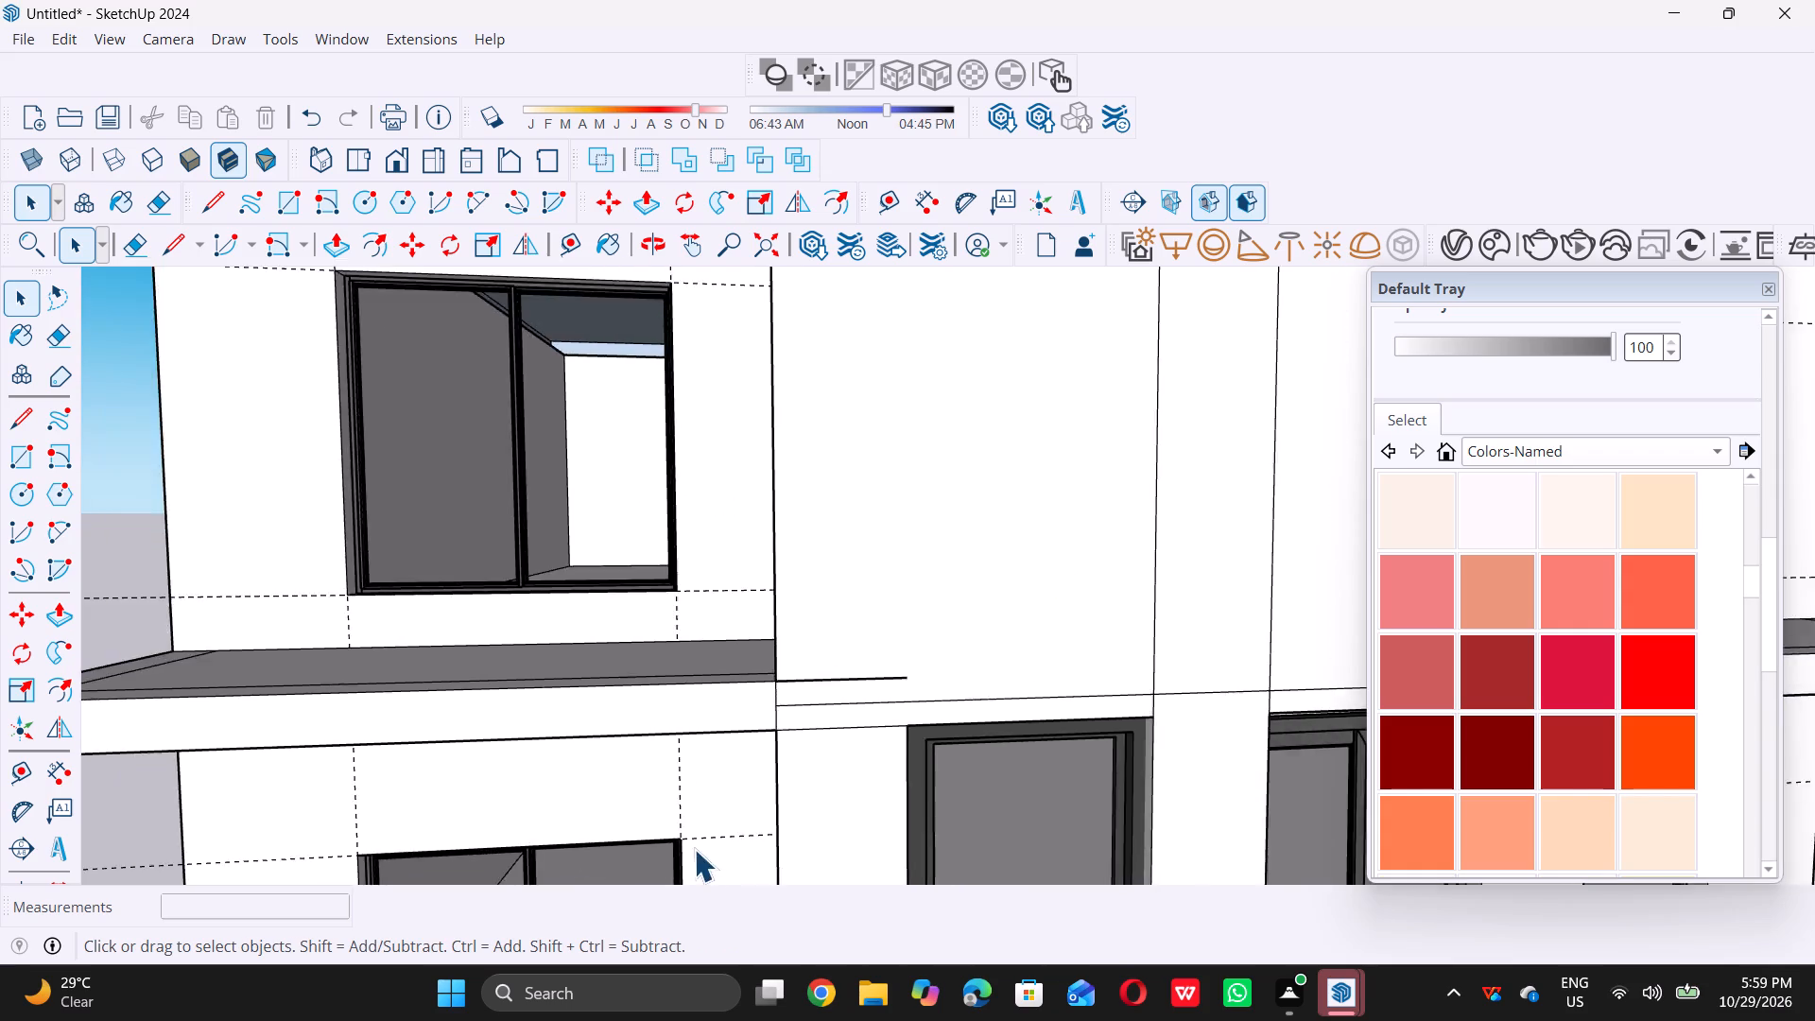
scroll(694, 849, "down", 1)
middle_click_drag(667, 838, 620, 815)
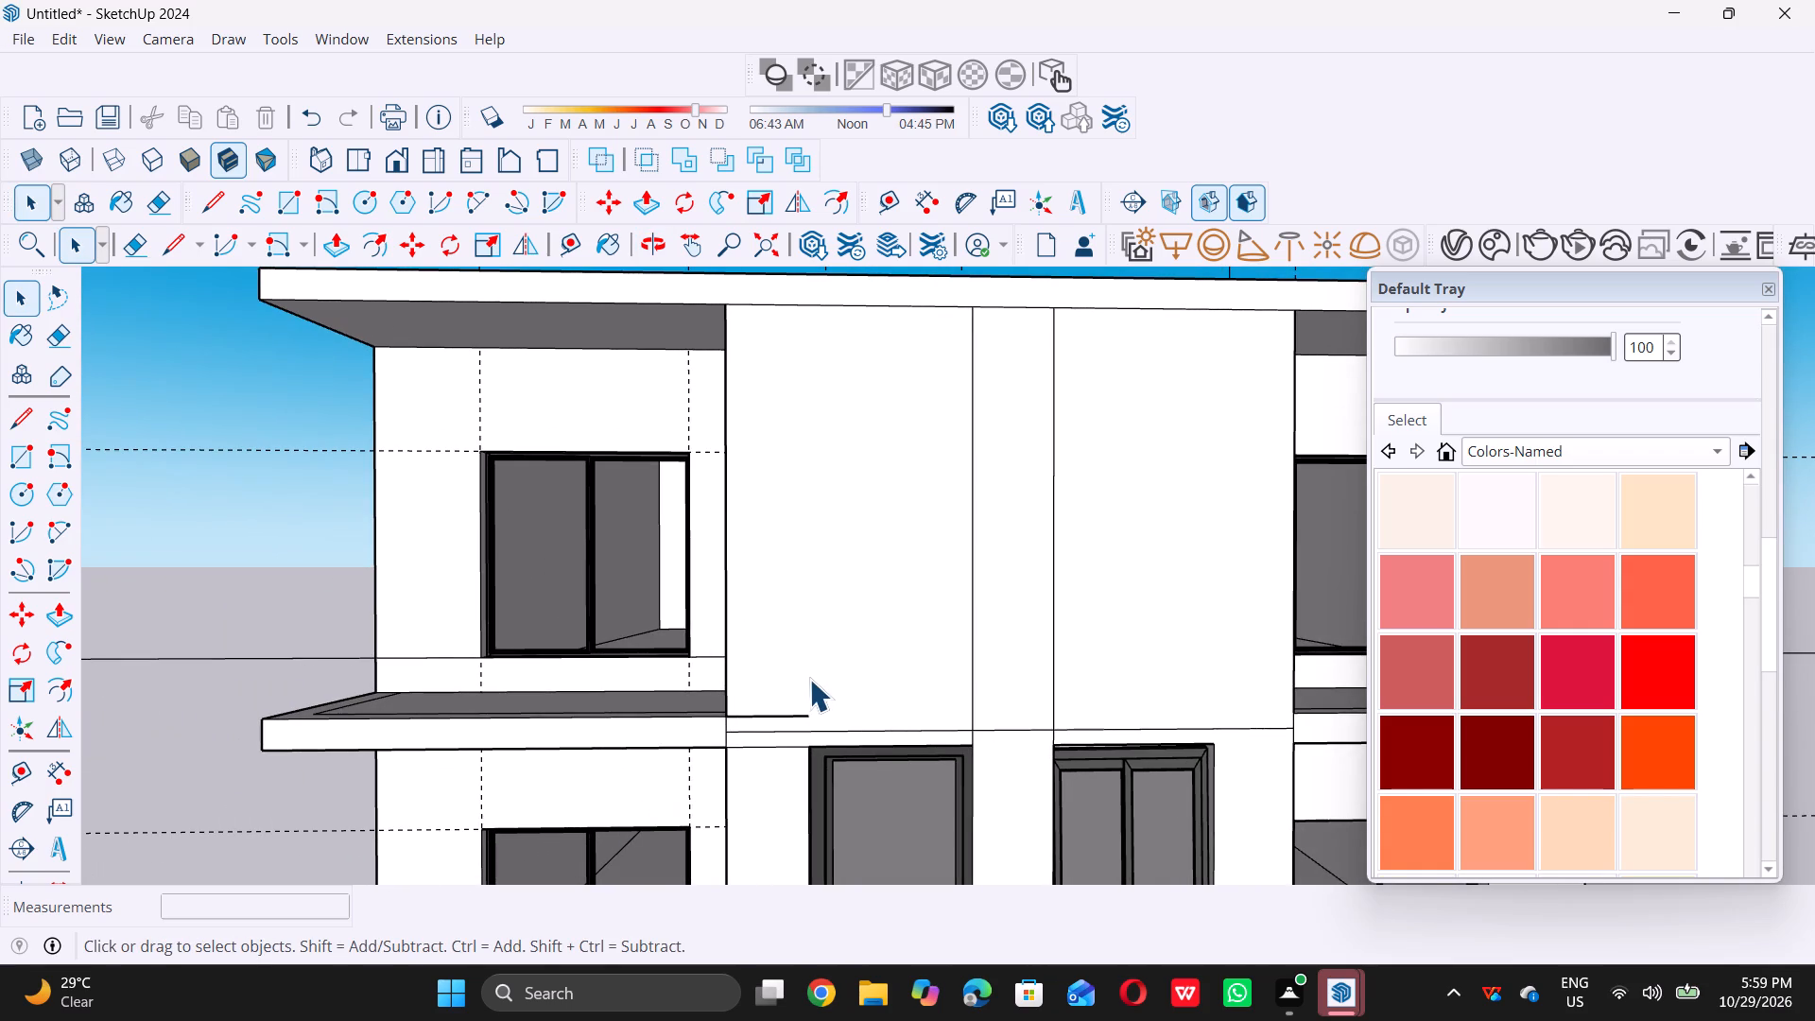
key("t")
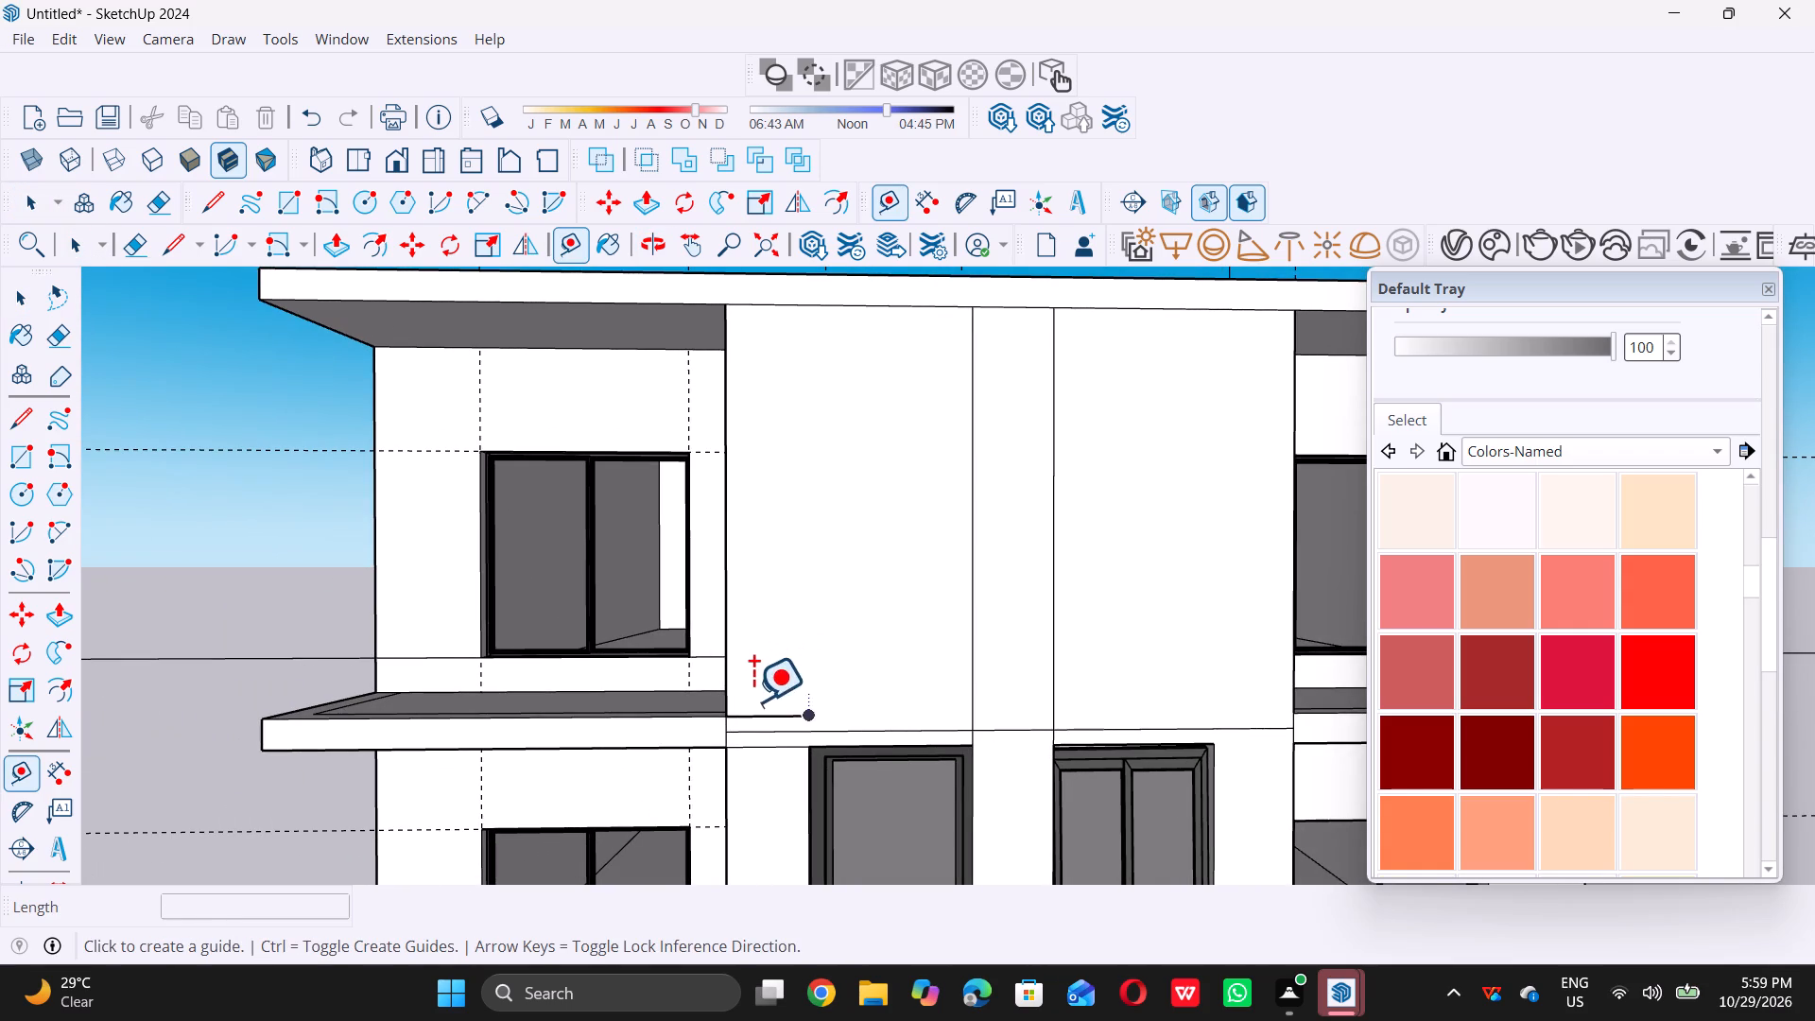
scroll(769, 742, "up", 4)
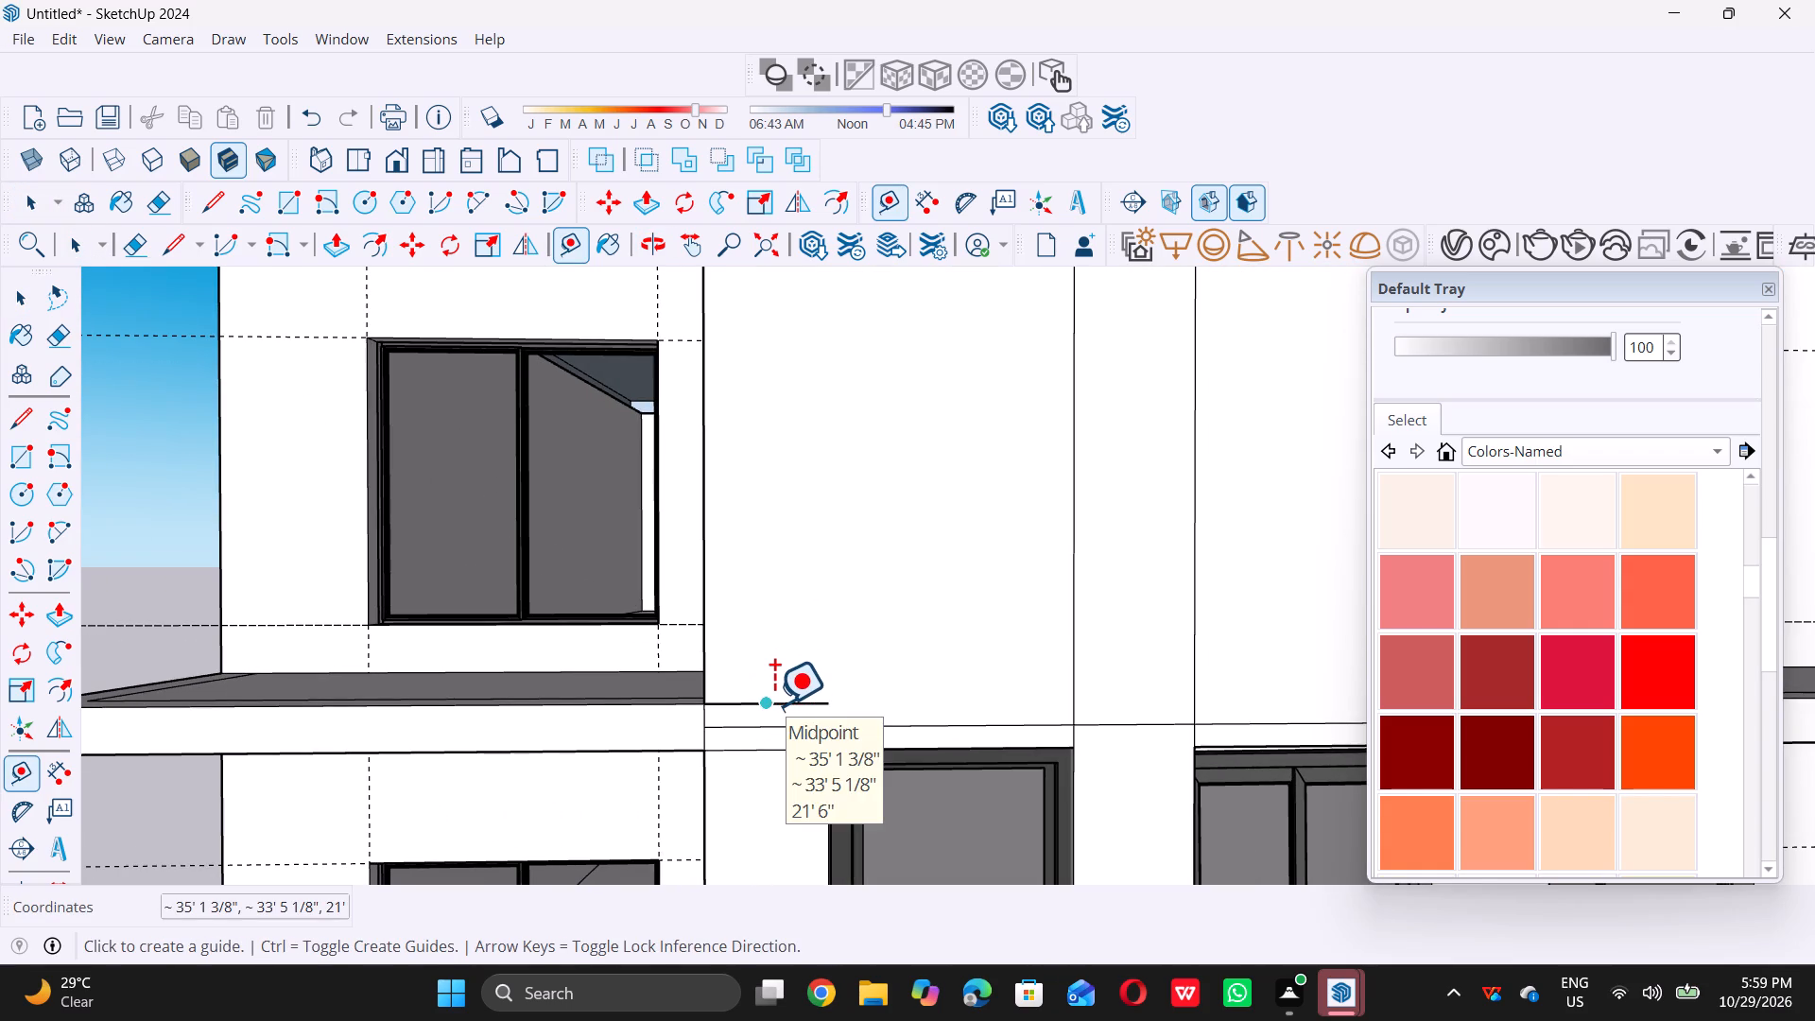
left_click(774, 704)
key("2")
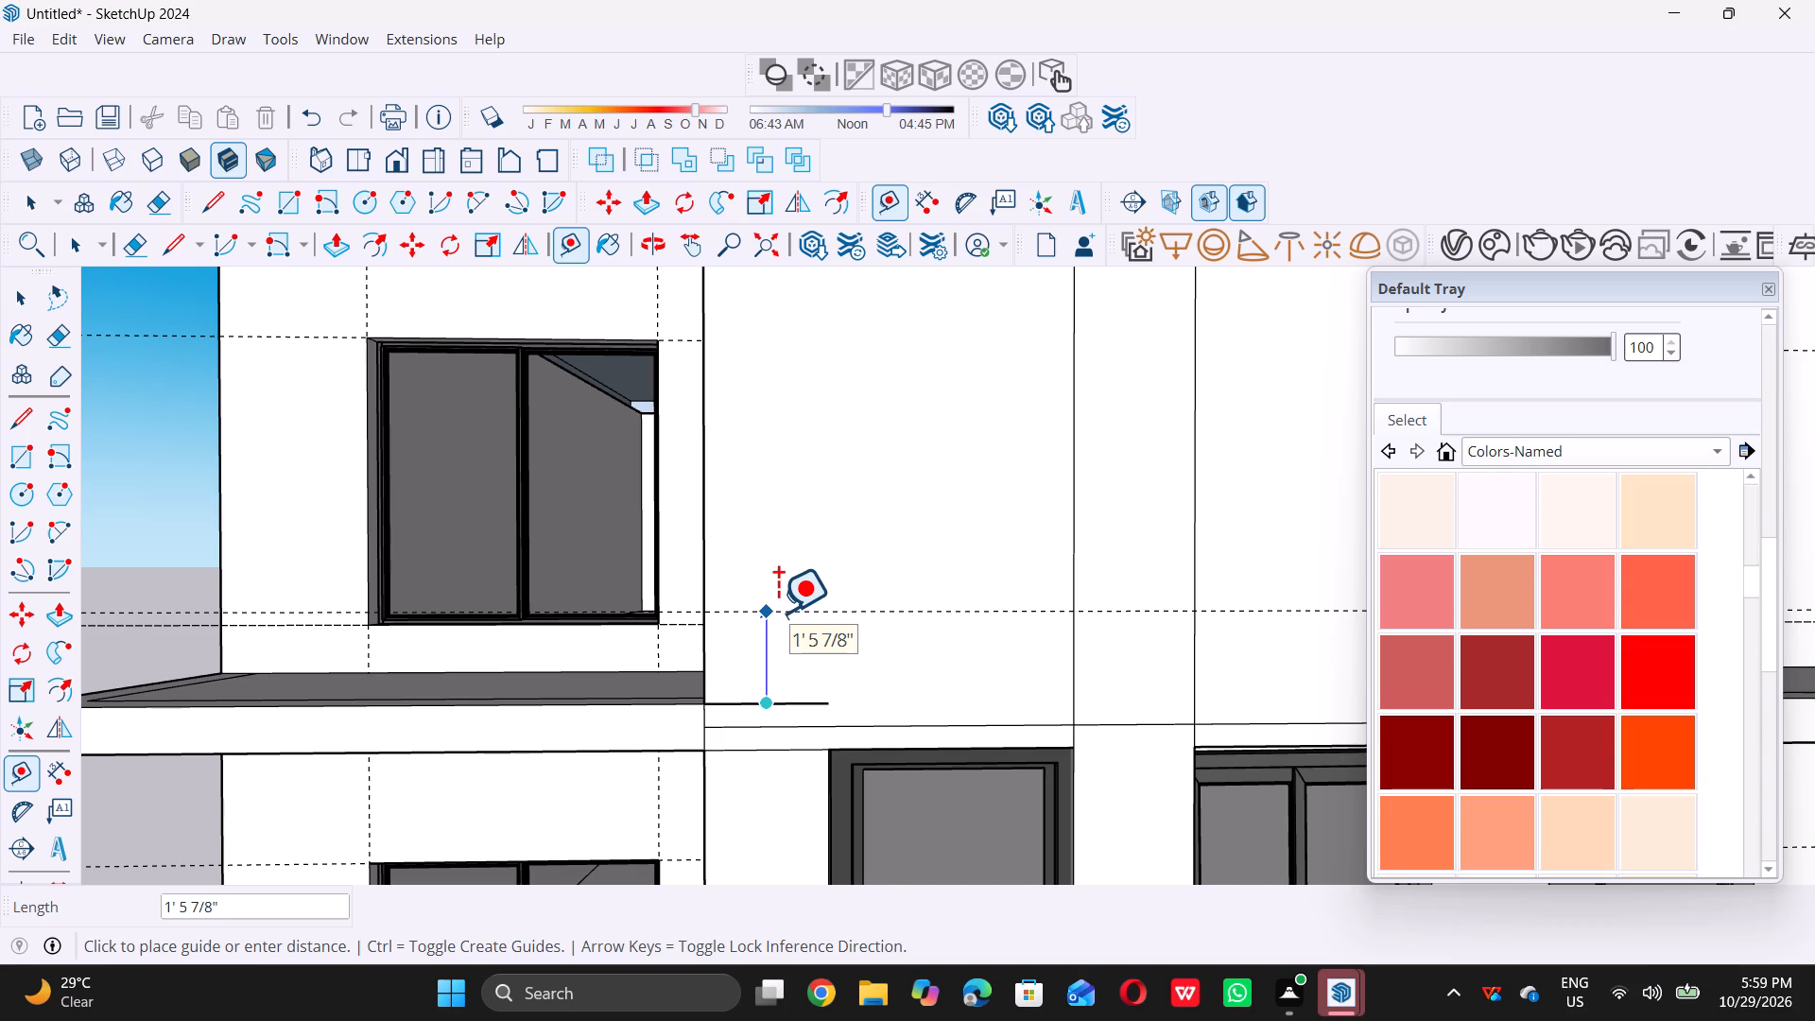
key("apostrophe")
key("Return")
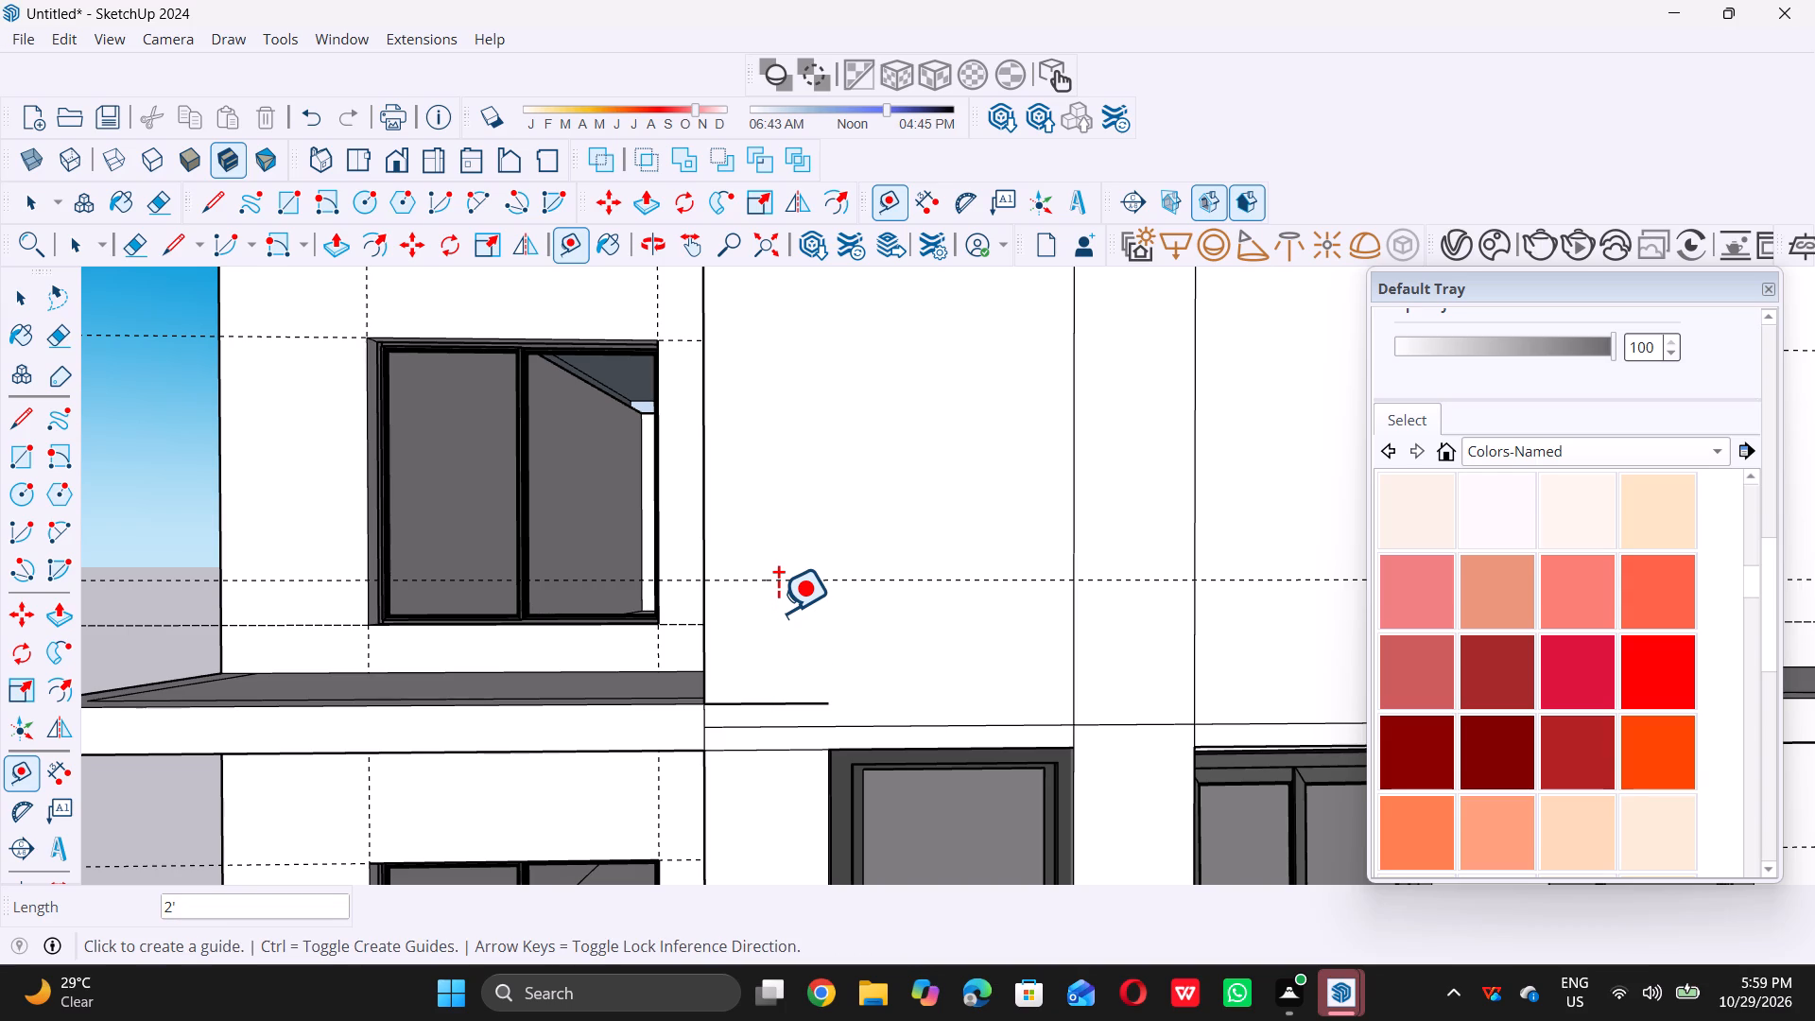
Place a vertical guide 2' inward from the central wall's left edge.
scroll(717, 638, "down", 3)
scroll(747, 550, "up", 4)
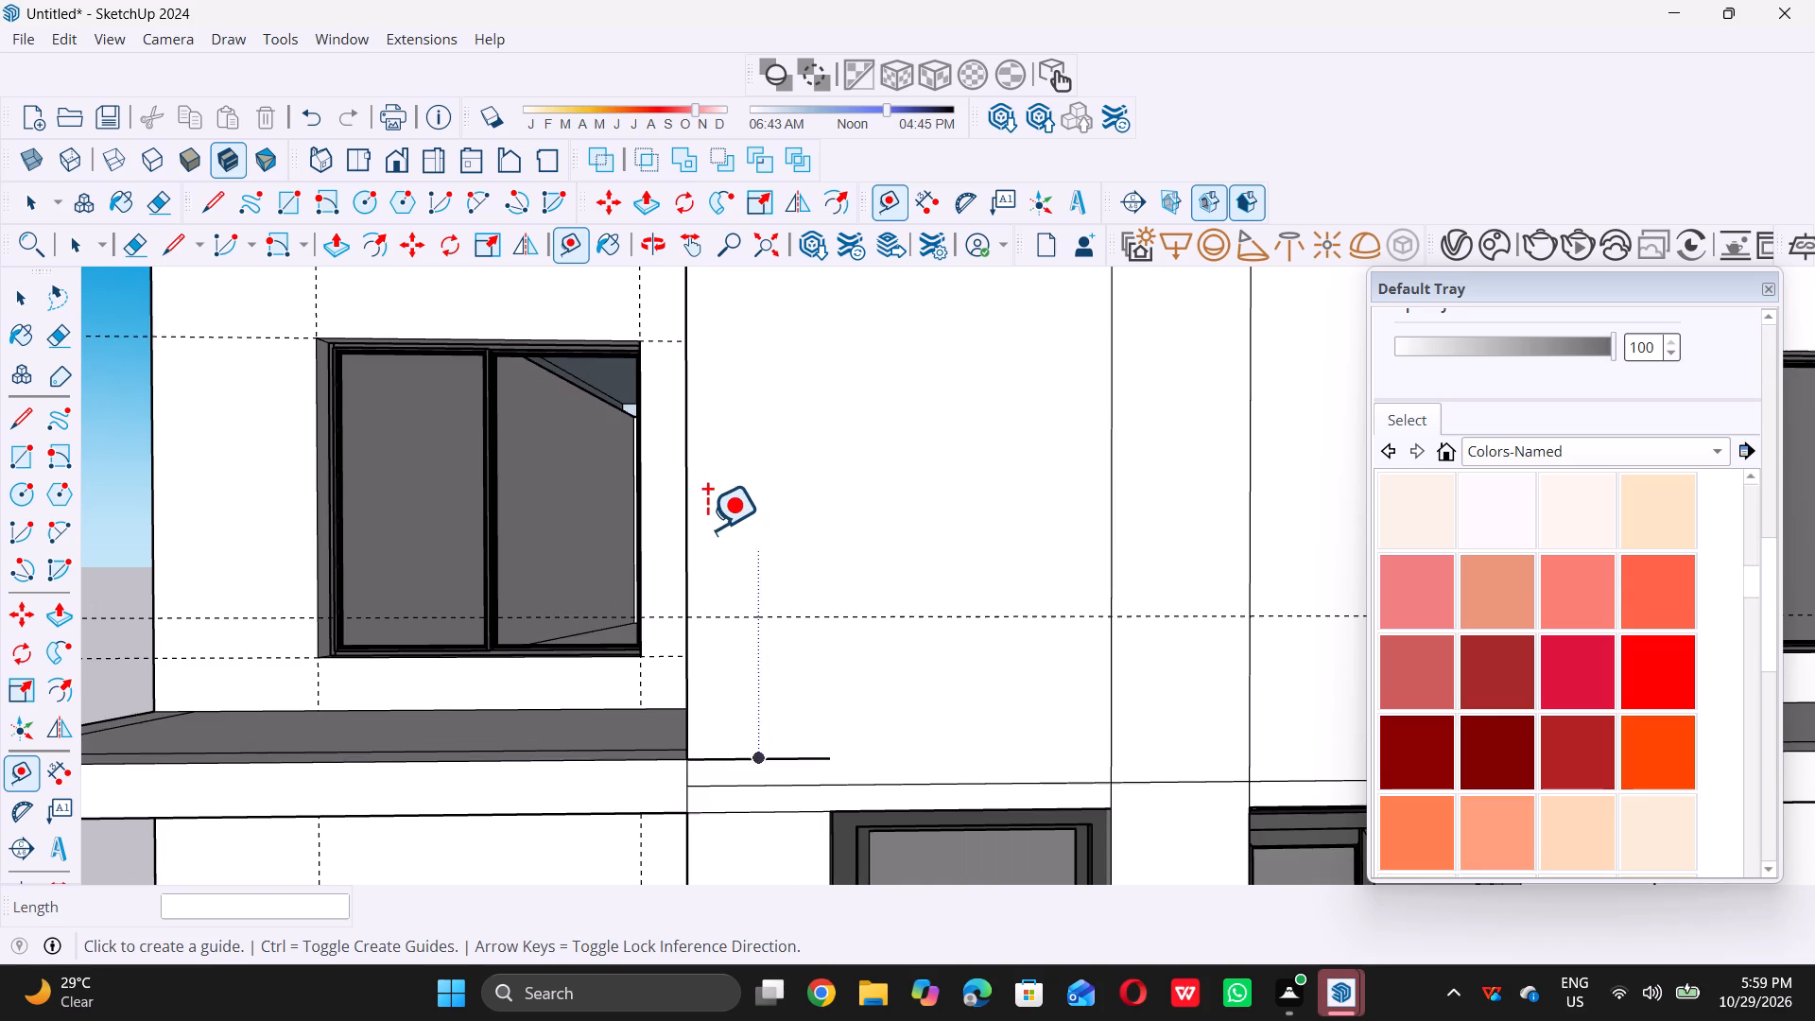
double_click(687, 503)
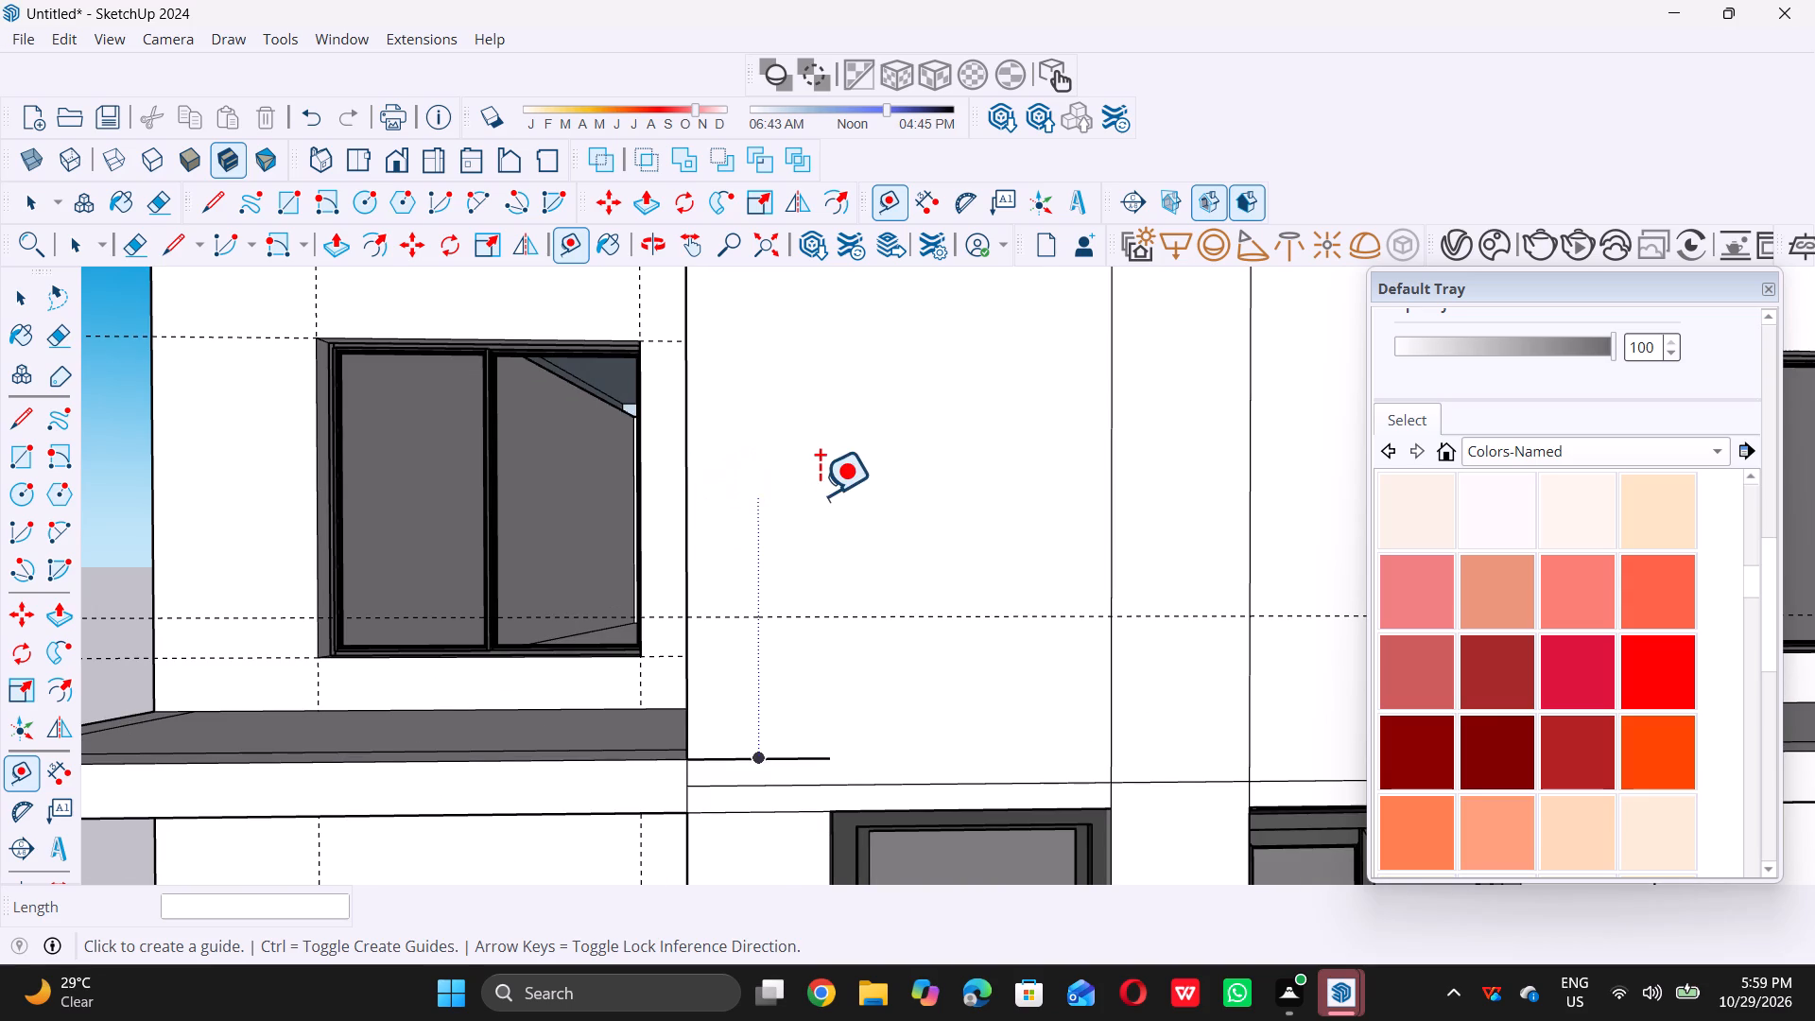
left_click(685, 481)
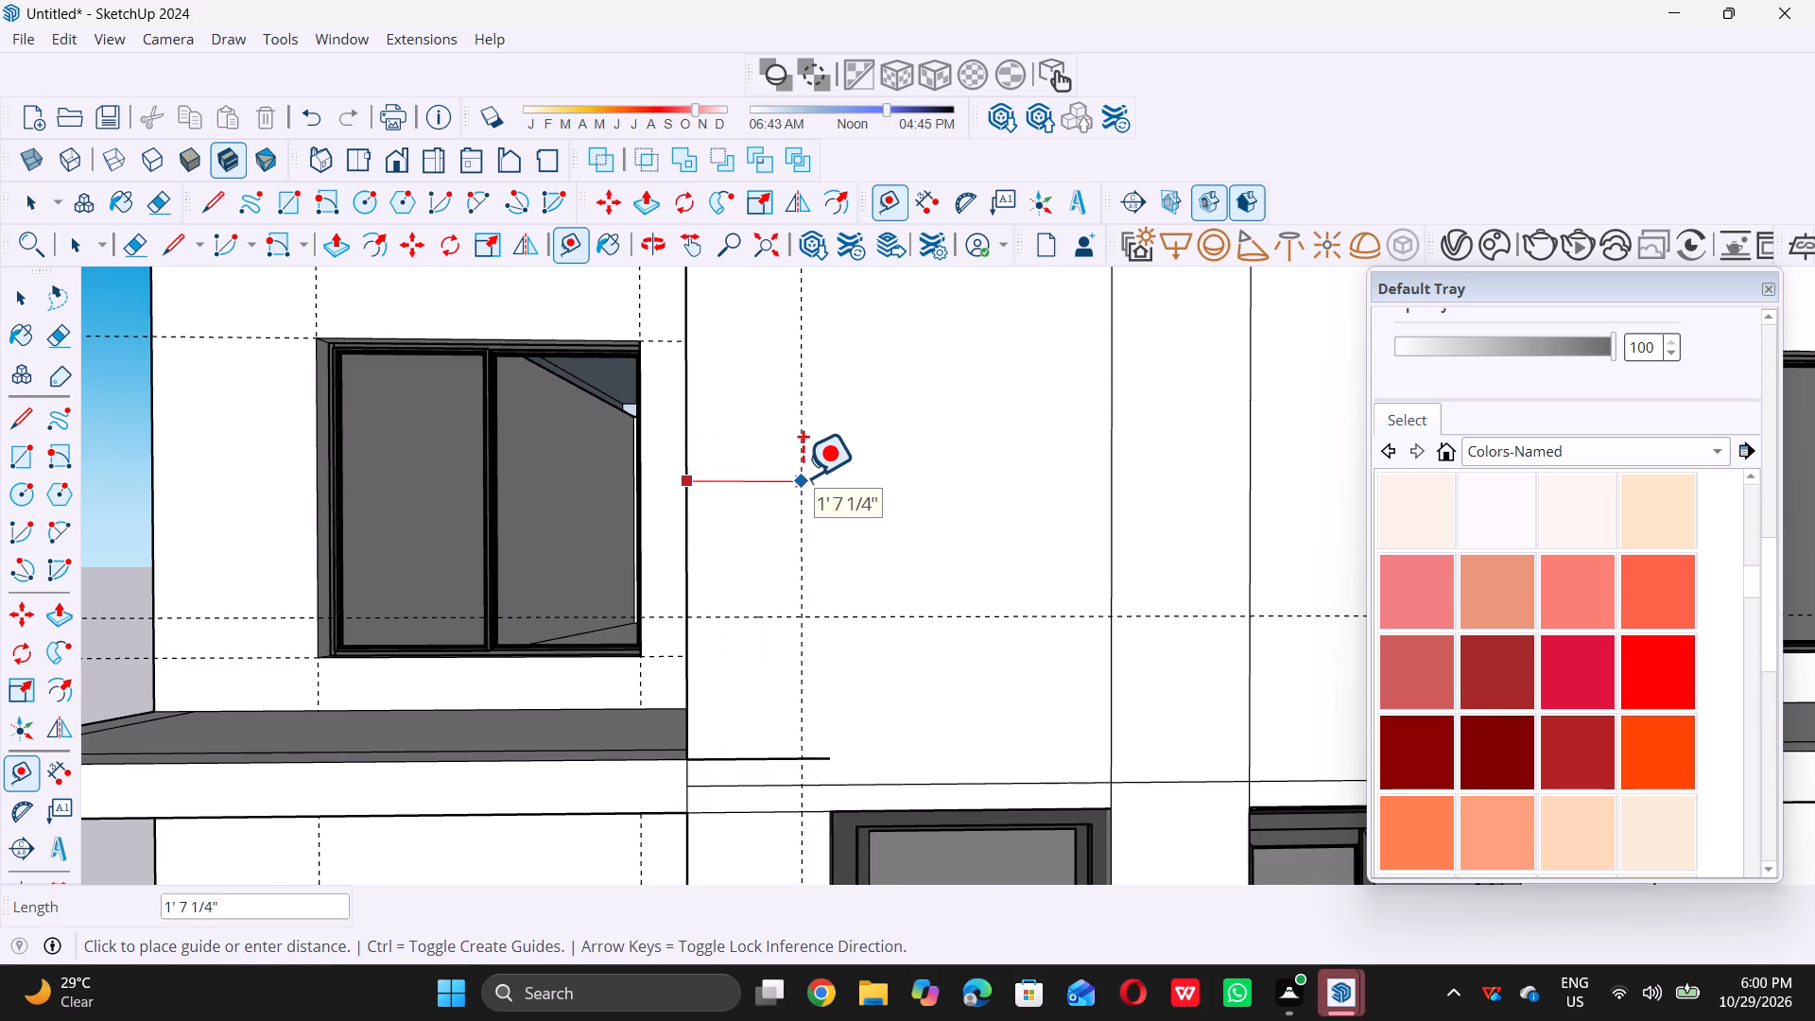
key("2")
key("apostrophe")
key("Return")
Place a vertical guide 2' inward from the central wall's right edge.
scroll(733, 431, "down", 4)
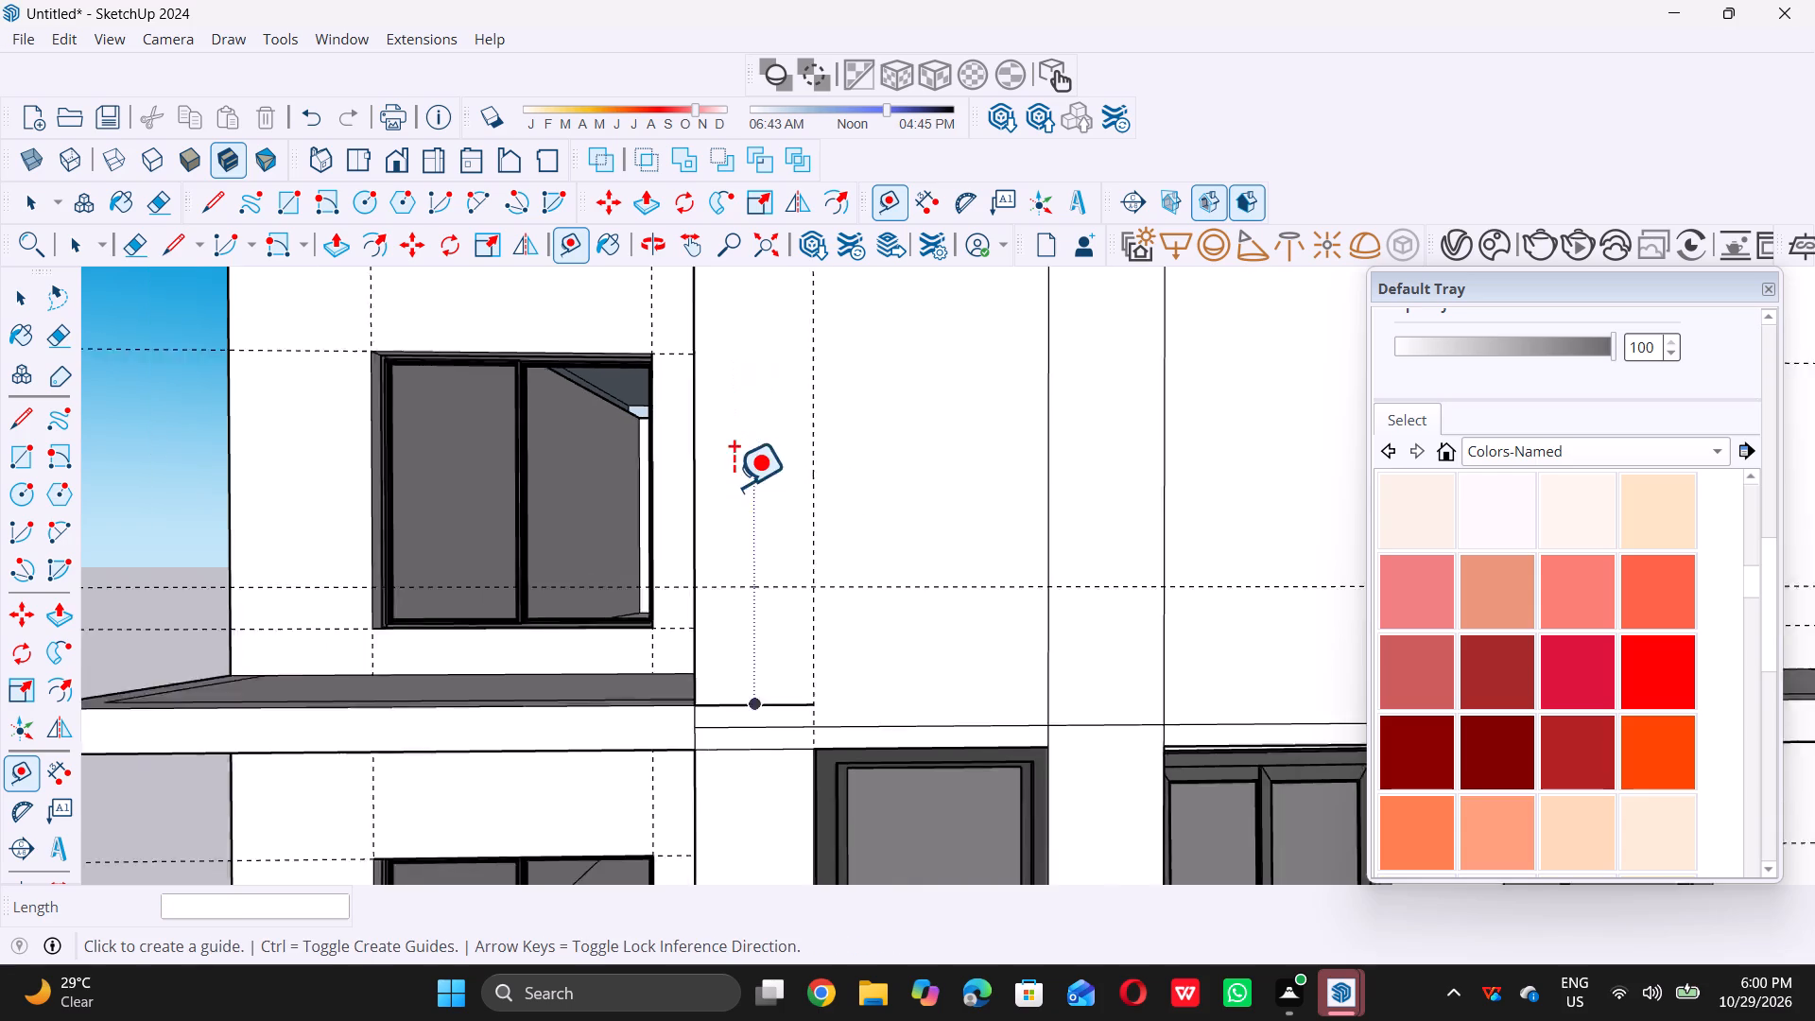
scroll(772, 529, "down", 6)
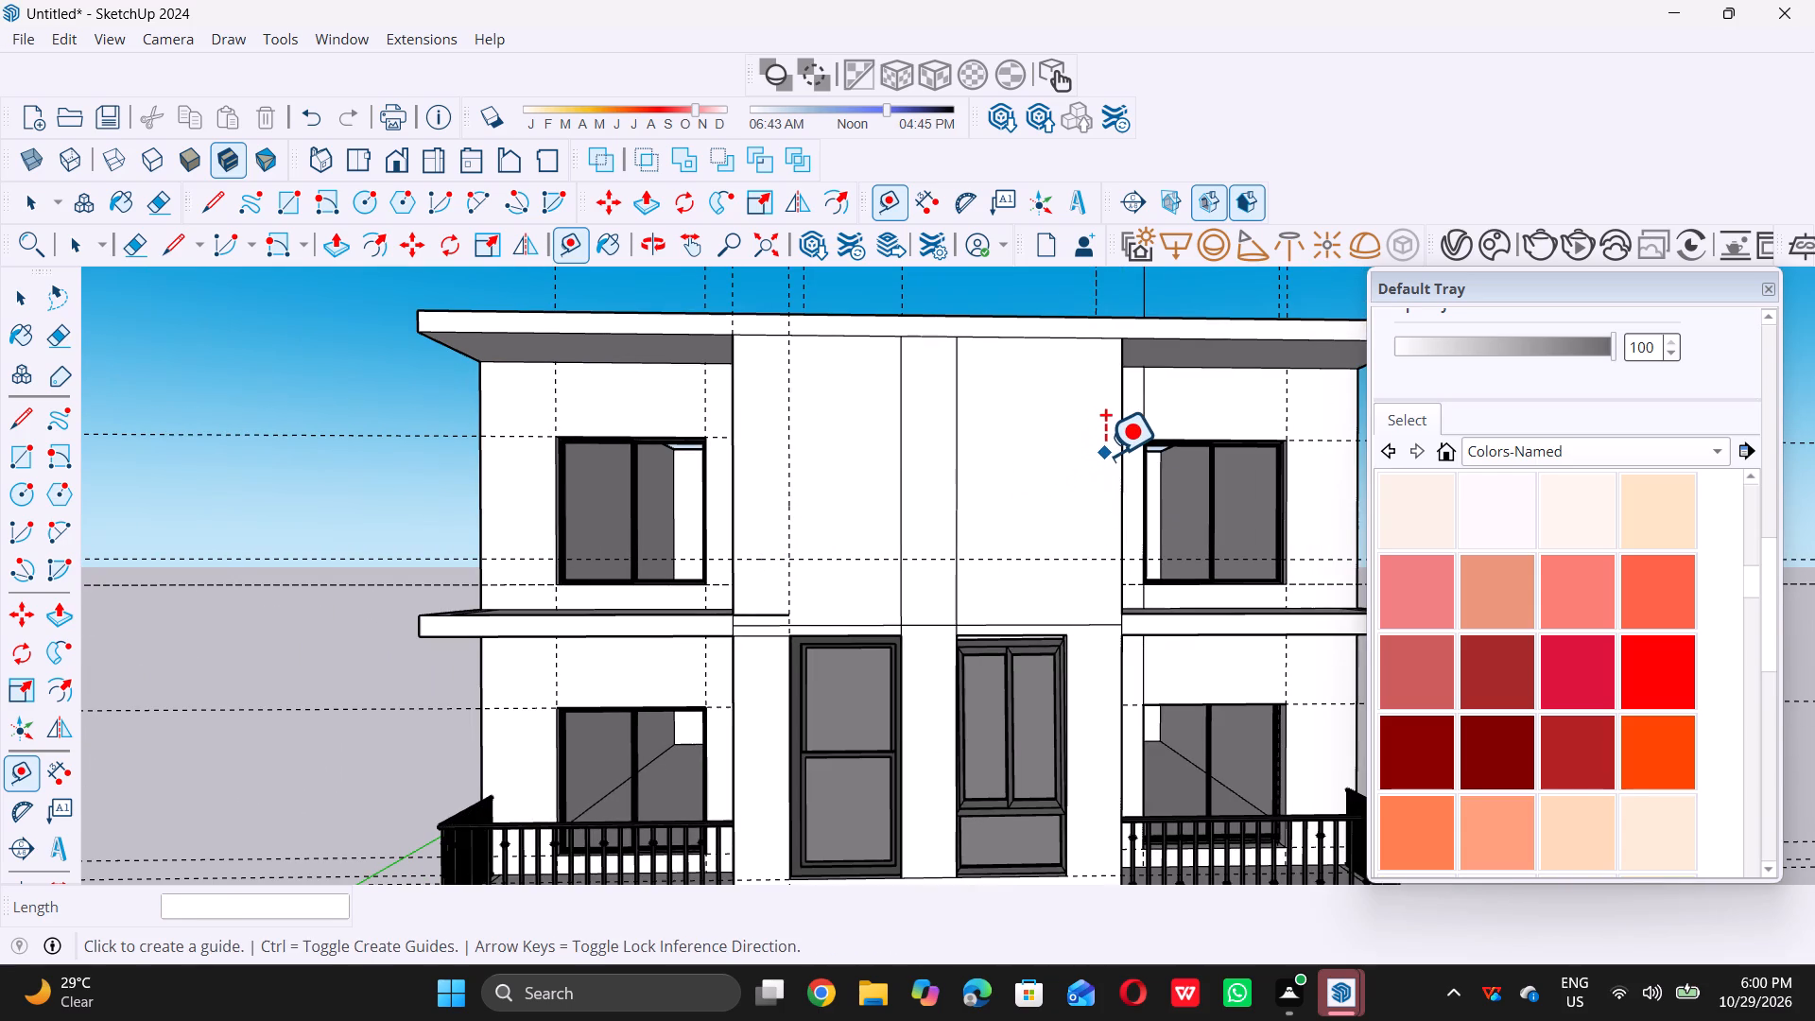
scroll(1089, 455, "down", 3)
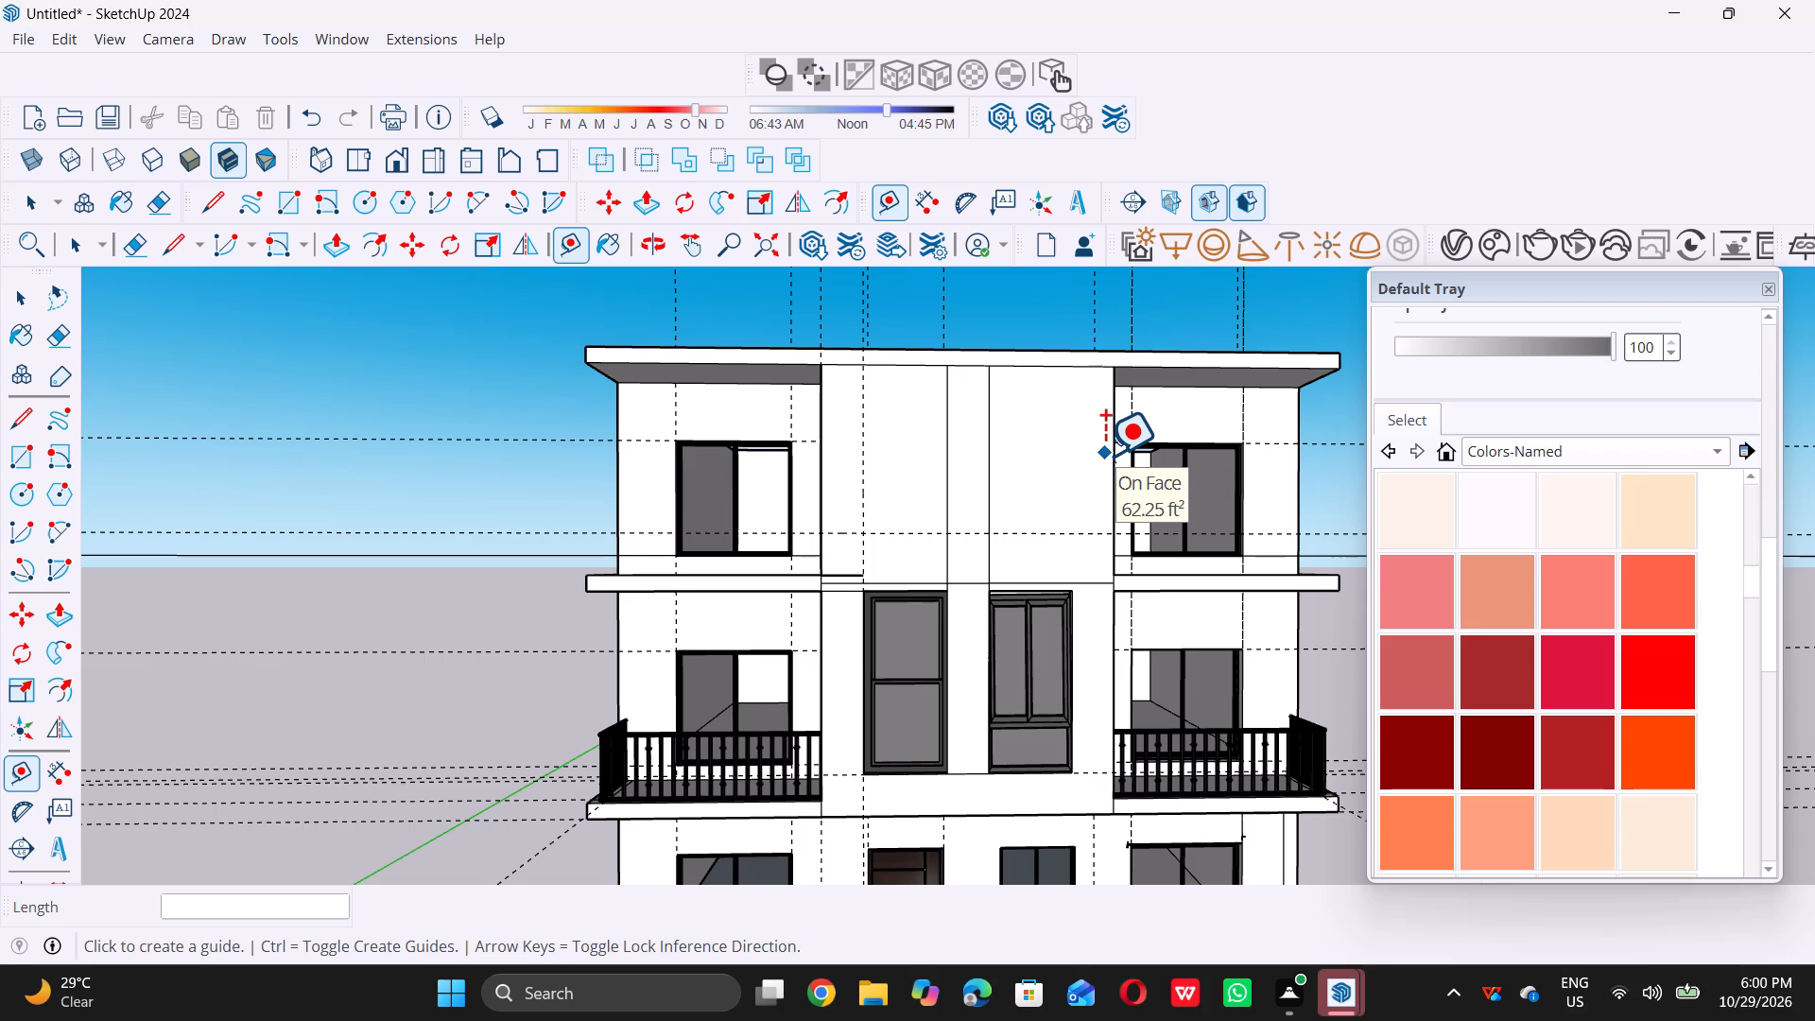
scroll(1105, 455, "up", 5)
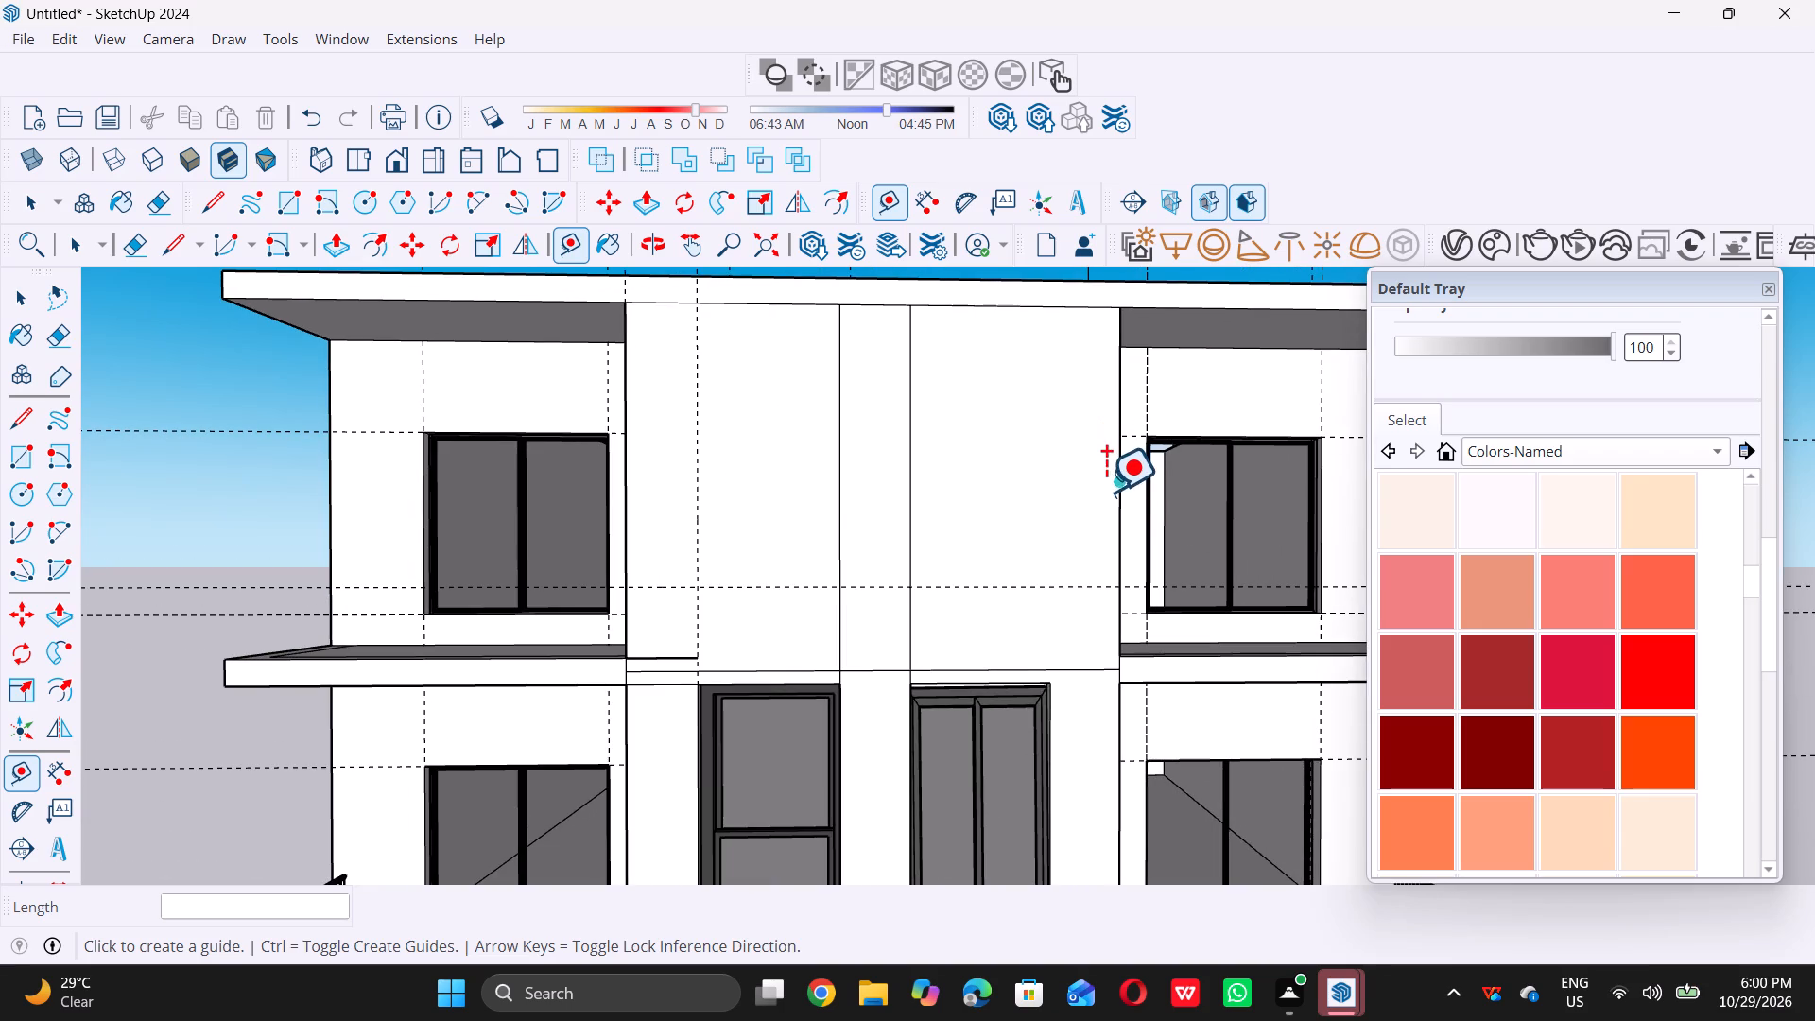
left_click(1120, 490)
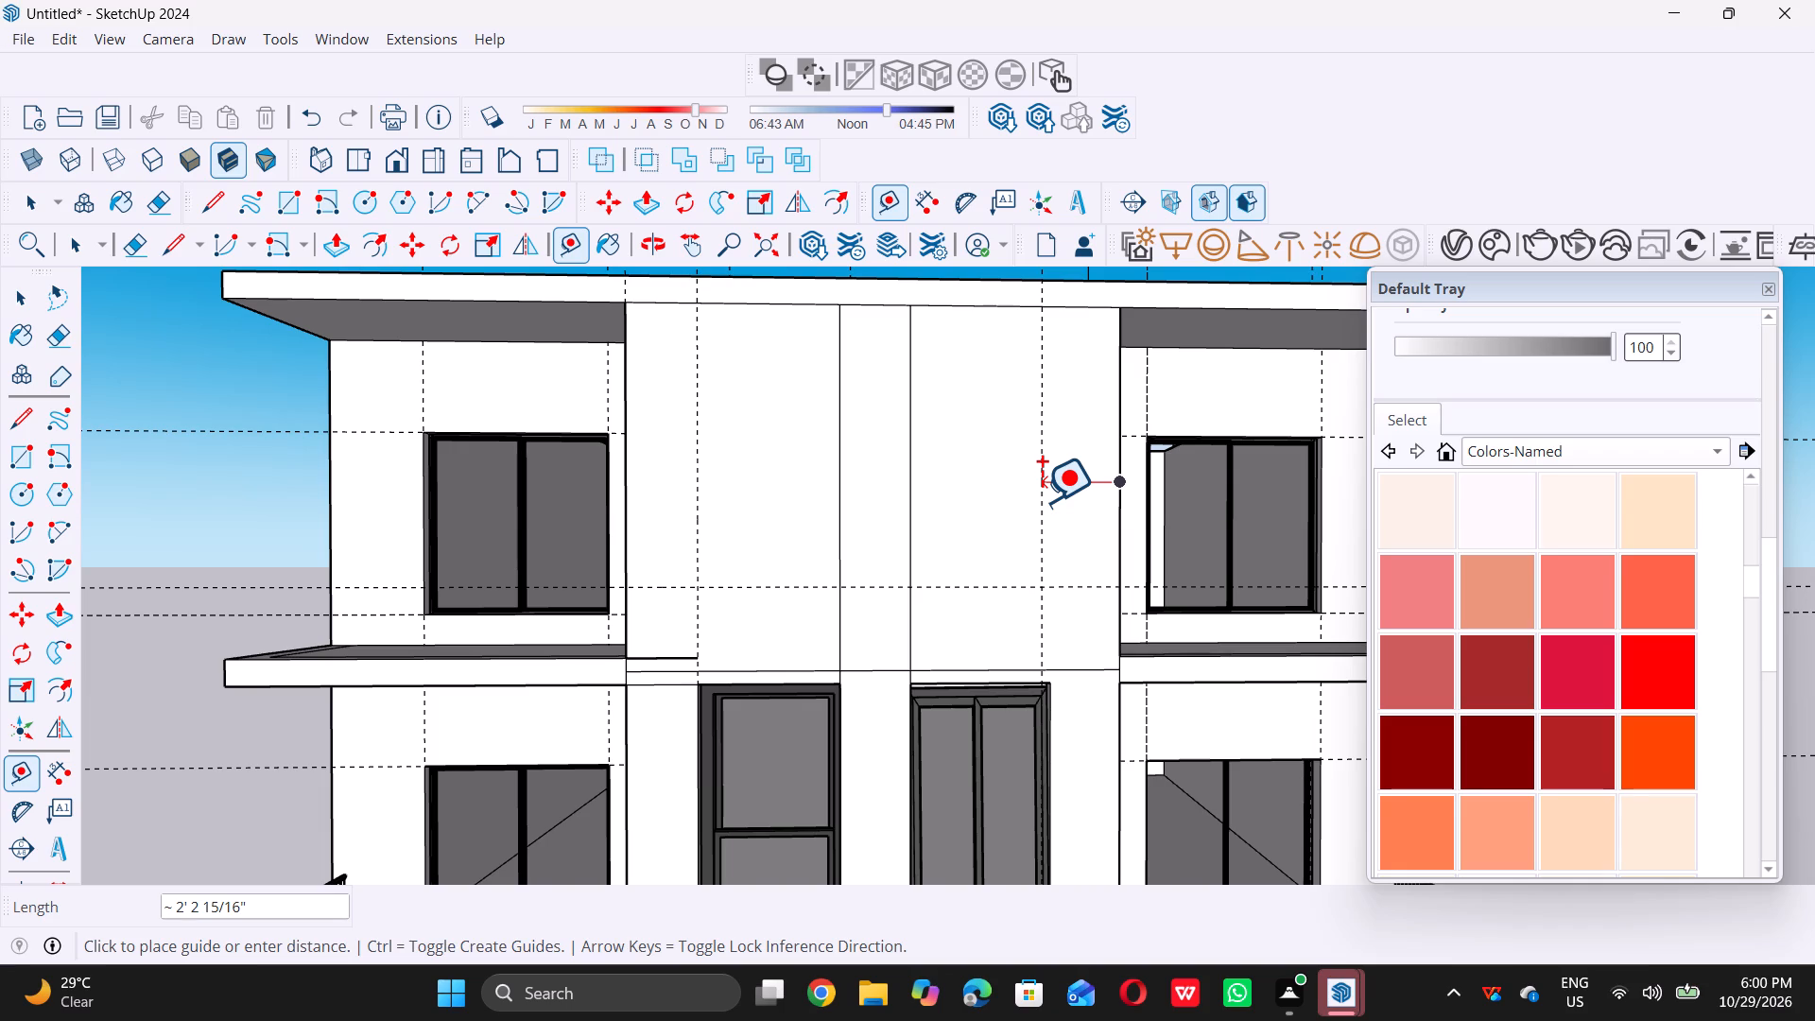
key("2")
key("apostrophe")
key("Return")
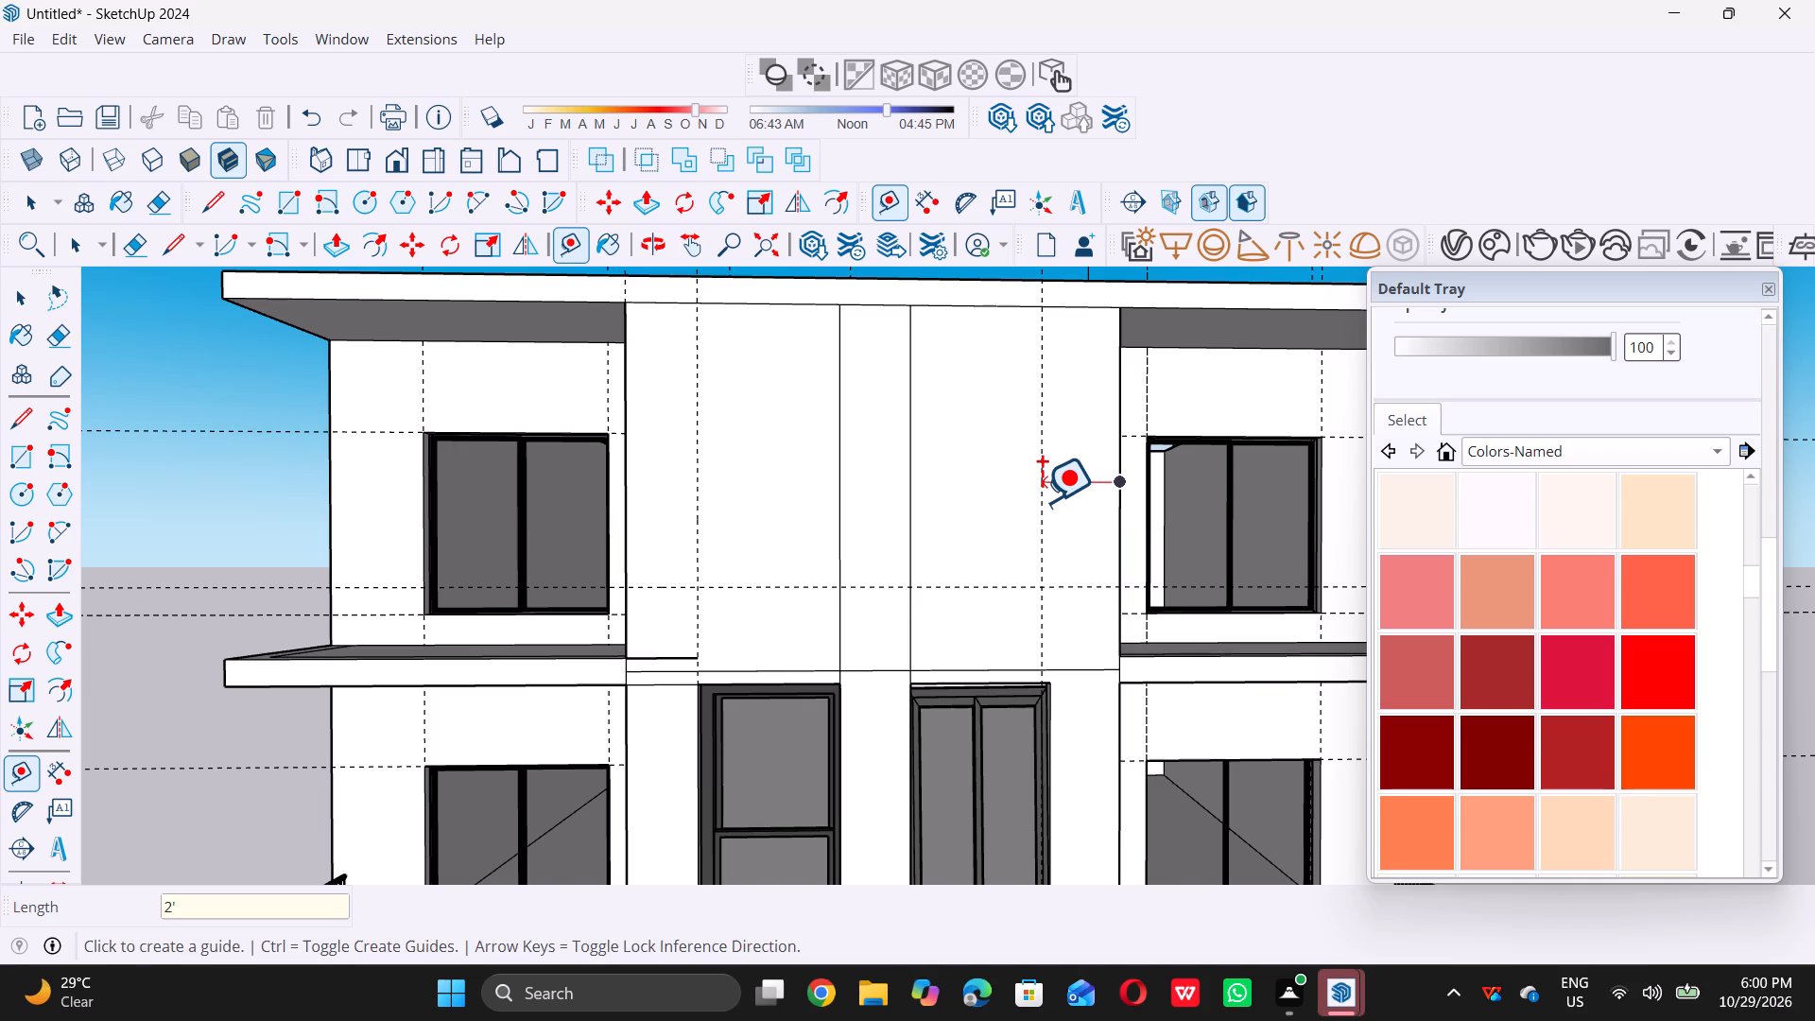
scroll(921, 545, "down", 3)
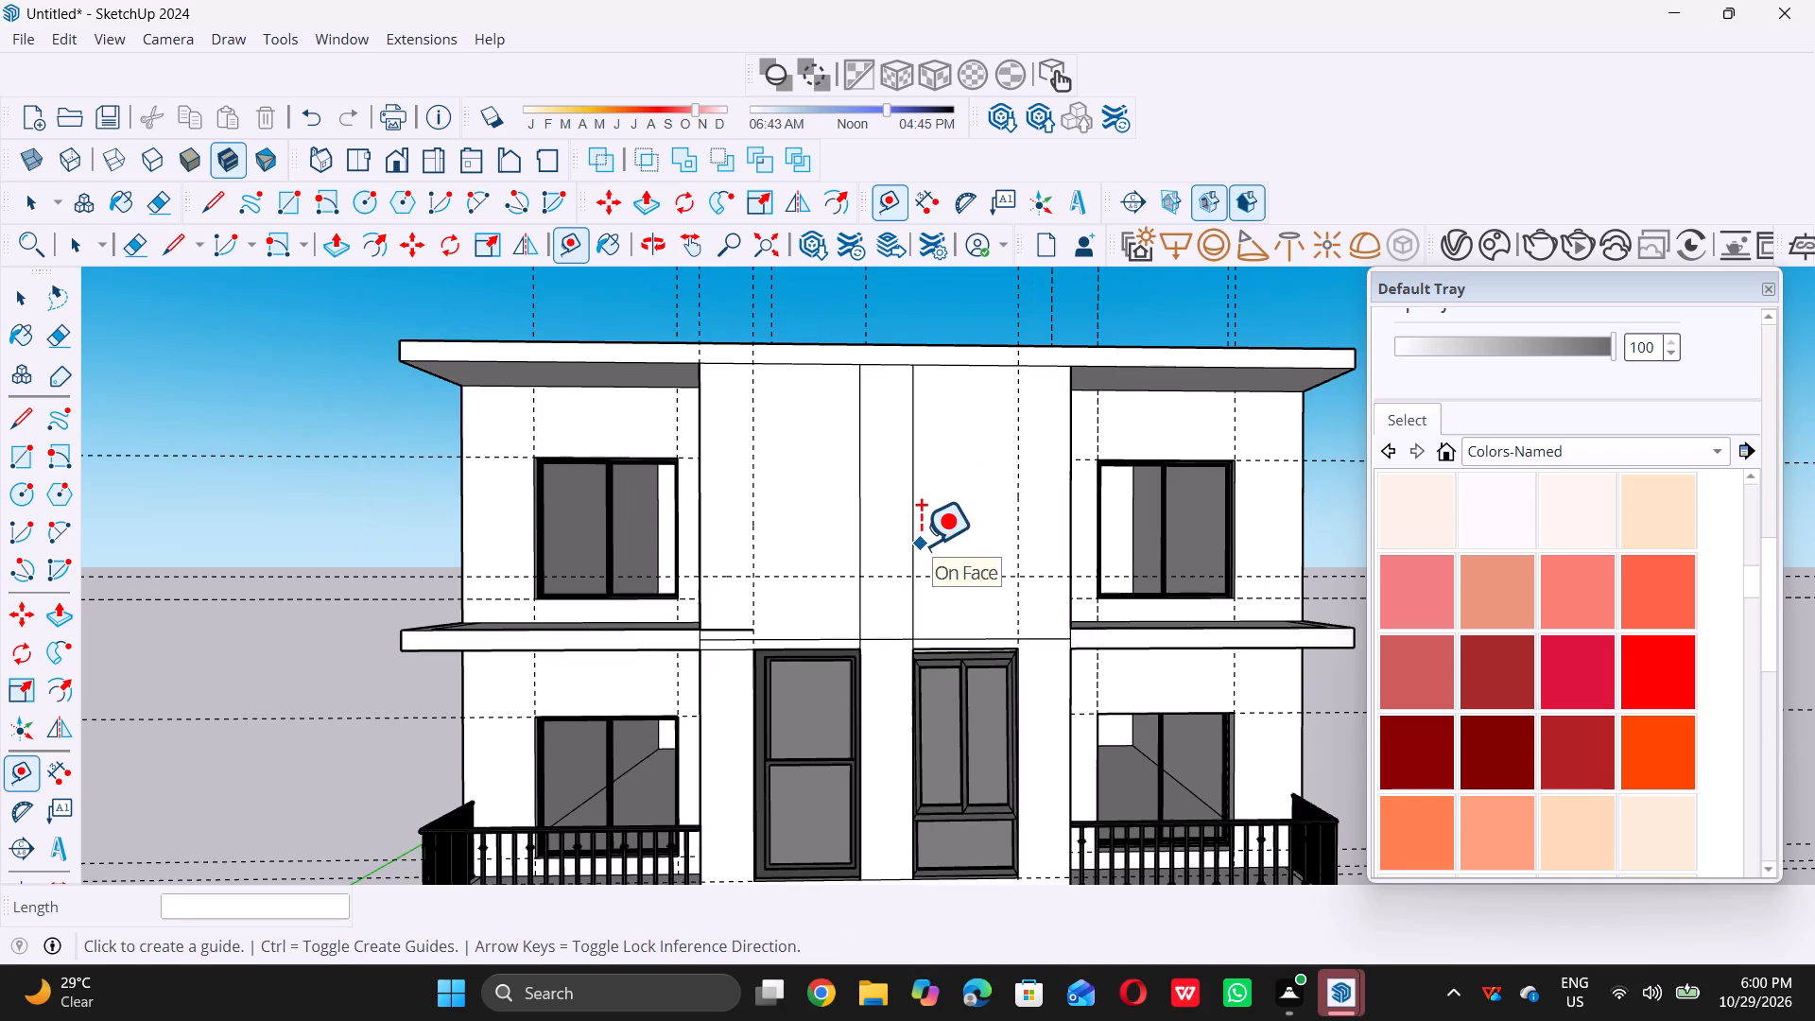
key("space")
Draw a rectangle on the upper central wall from the roof underside at the left 2' guide to the horizontal guide, ending at the left vertical line.
scroll(932, 493, "up", 2)
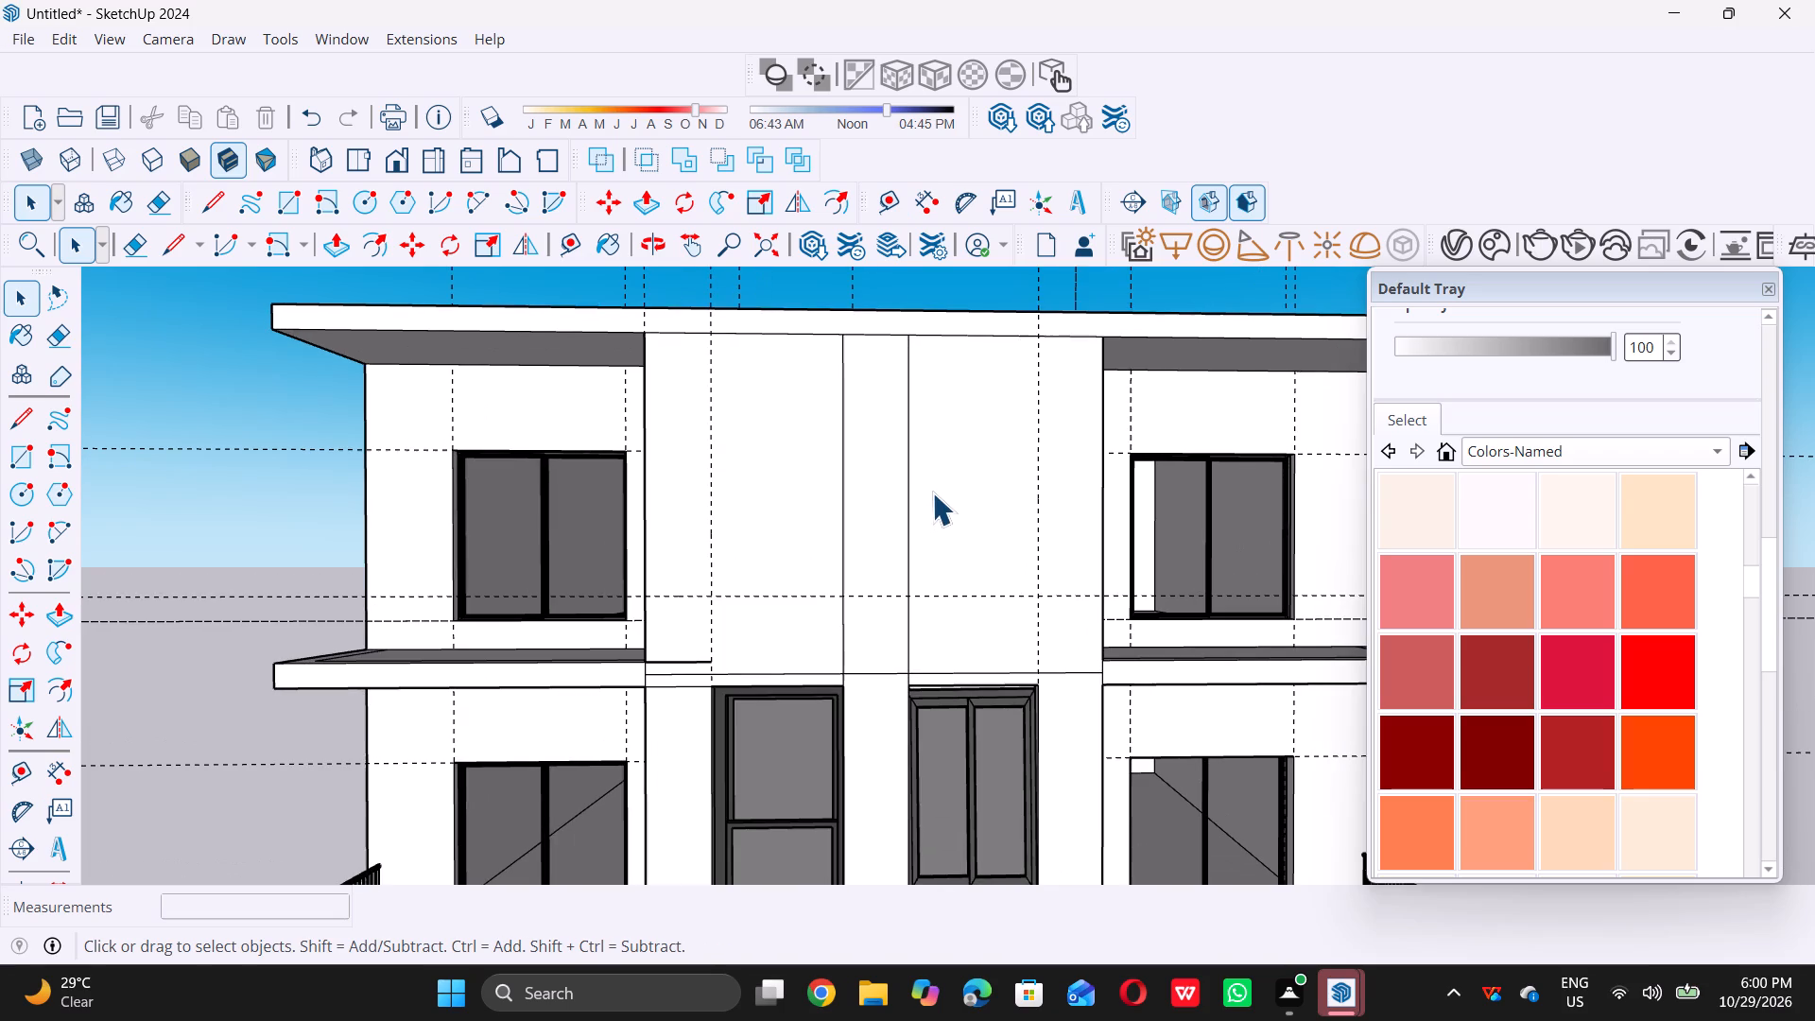
key("r")
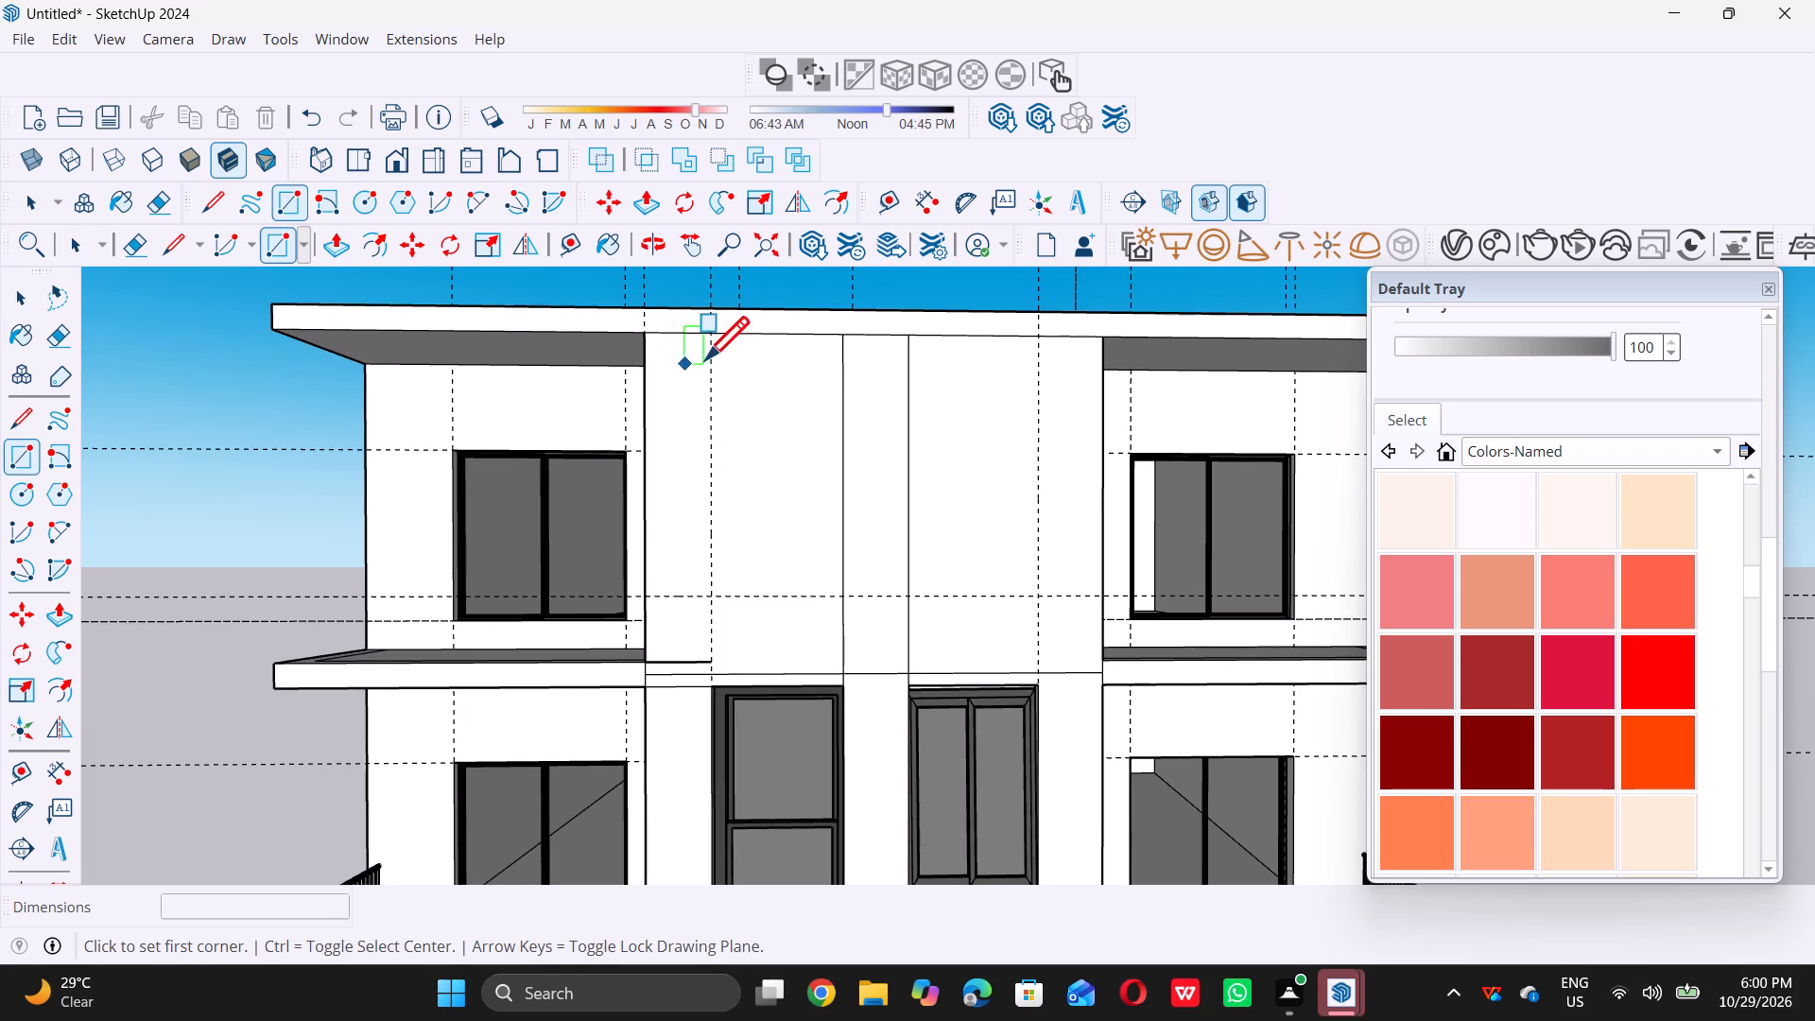
left_click(717, 336)
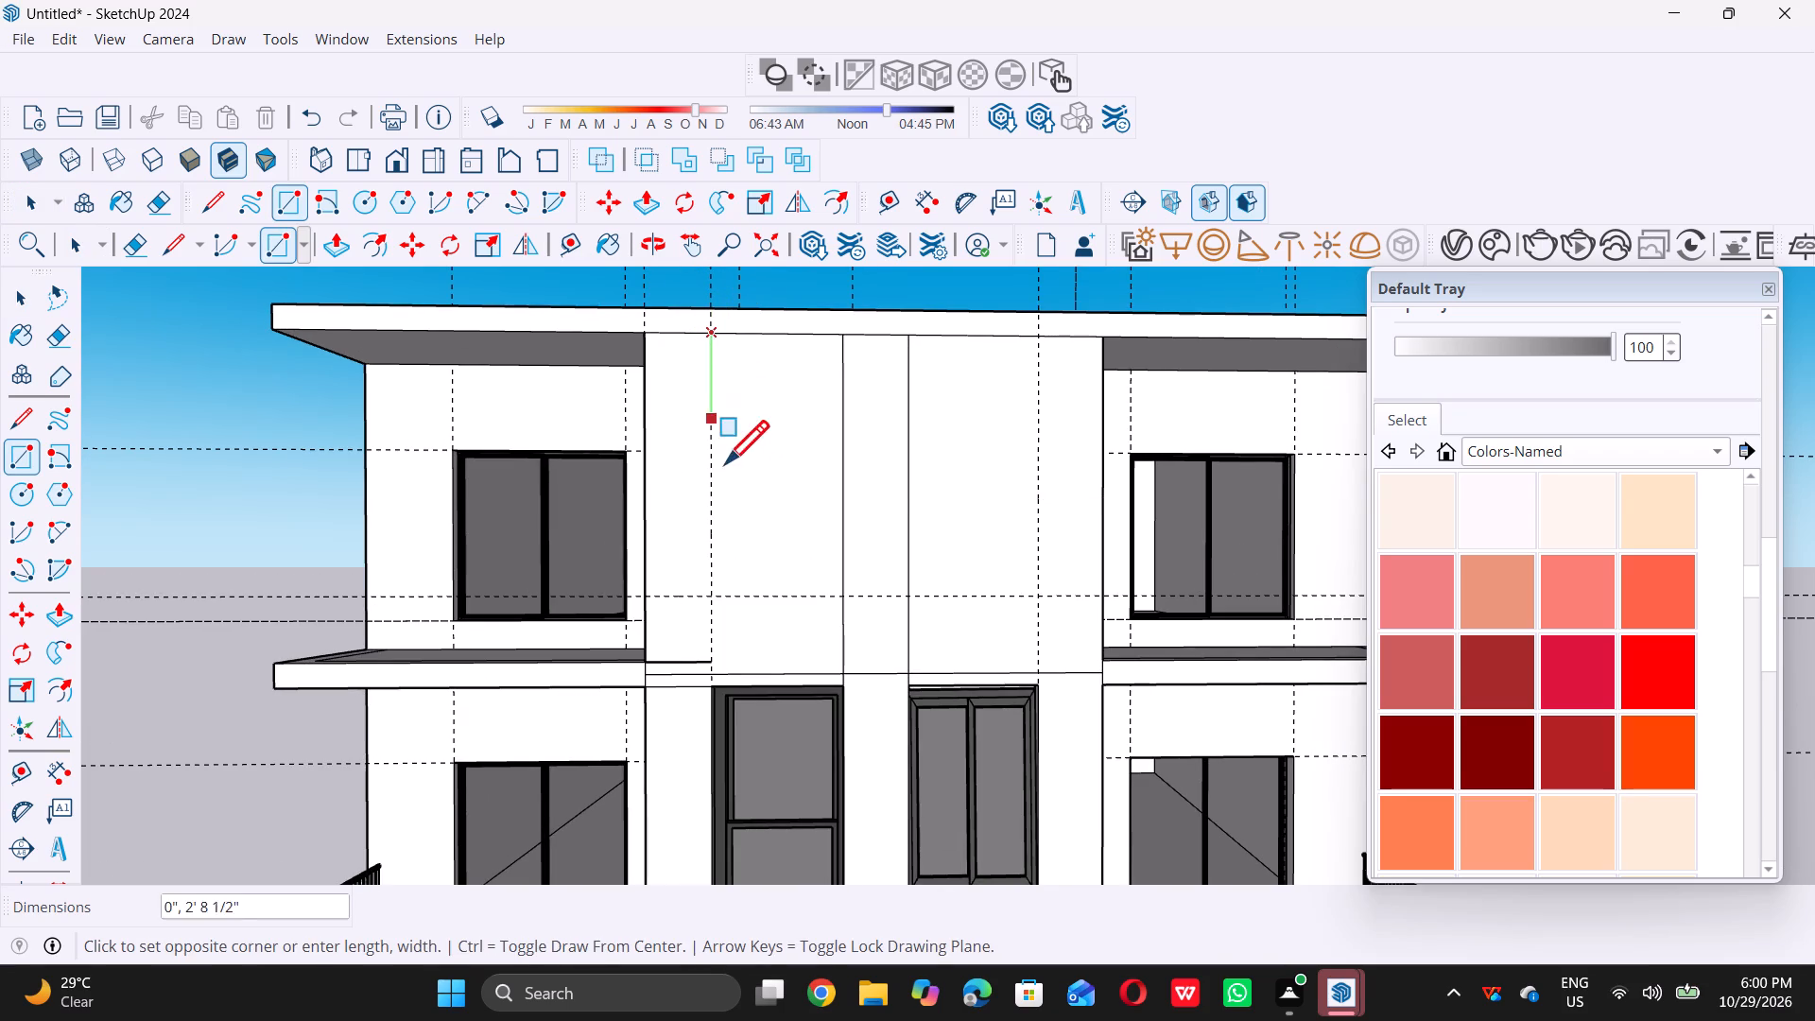
left_click(845, 592)
middle_click(845, 592)
left_click(845, 592)
scroll(814, 617, "down", 2)
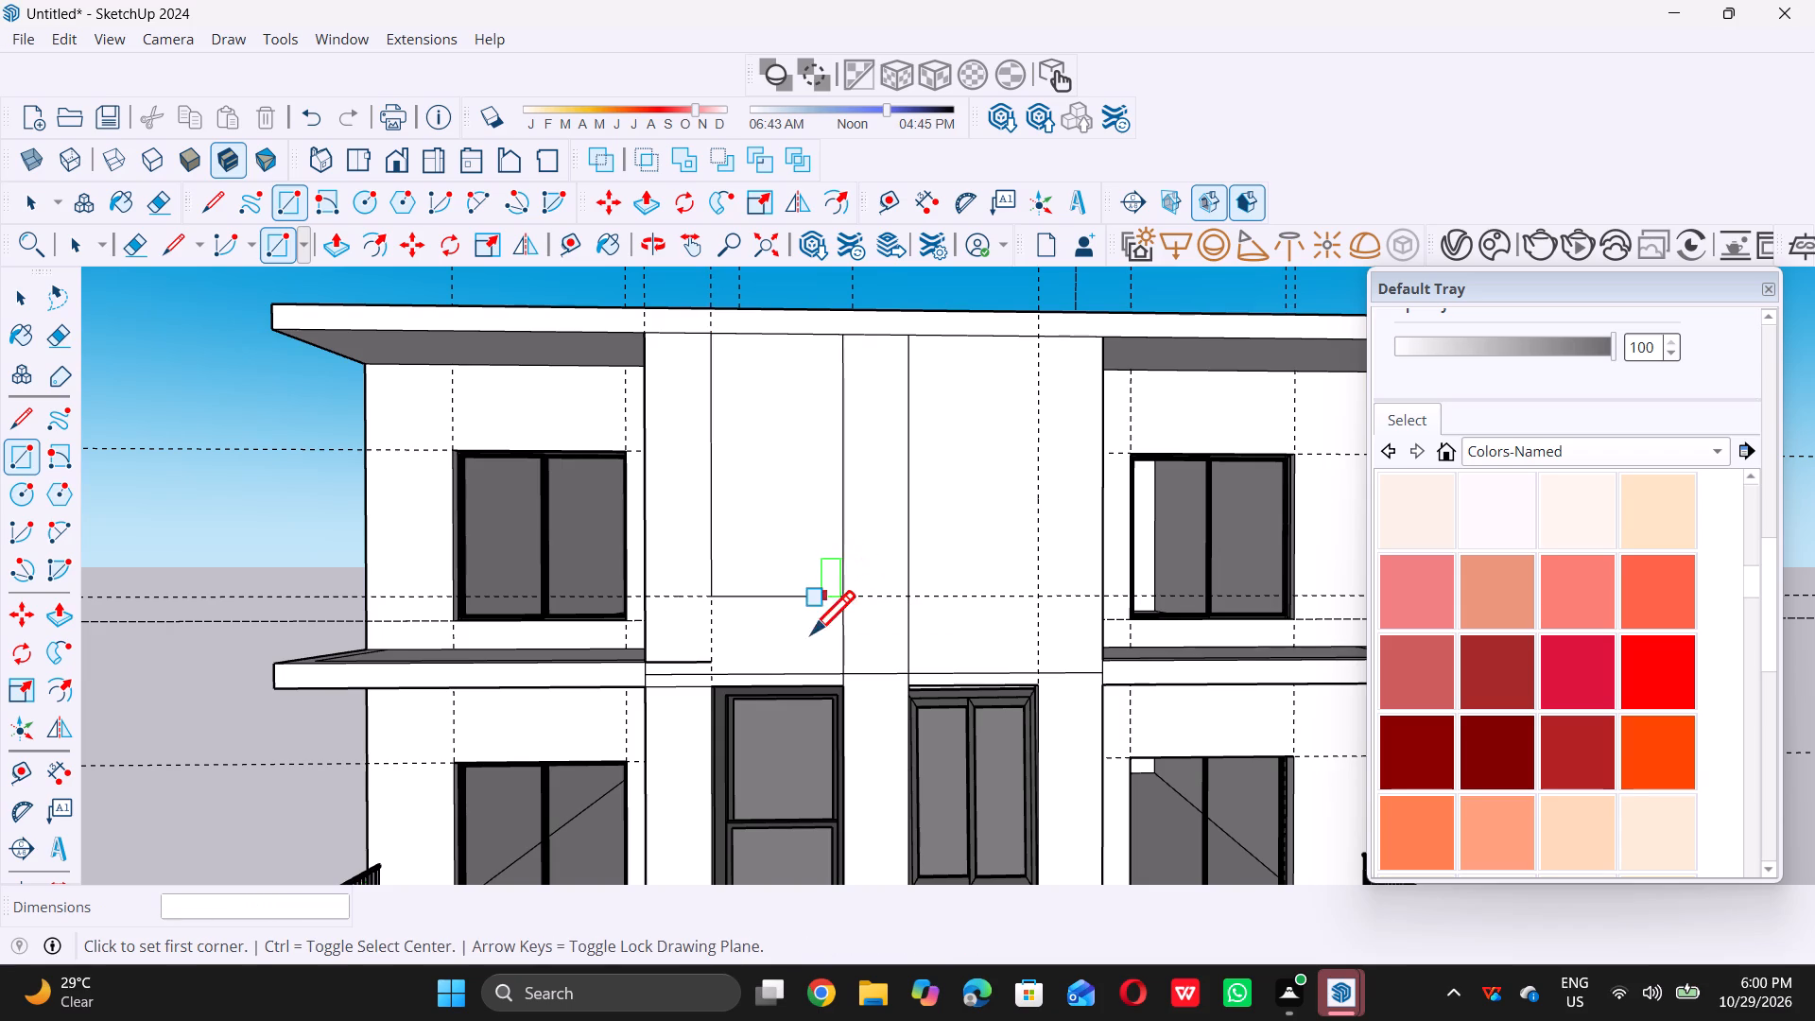
Draw a matching 8' by 4' rectangle between the right vertical line and the right 2' guide, from the roof underside down to the horizontal guide.
scroll(811, 633, "down", 4)
scroll(980, 444, "up", 5)
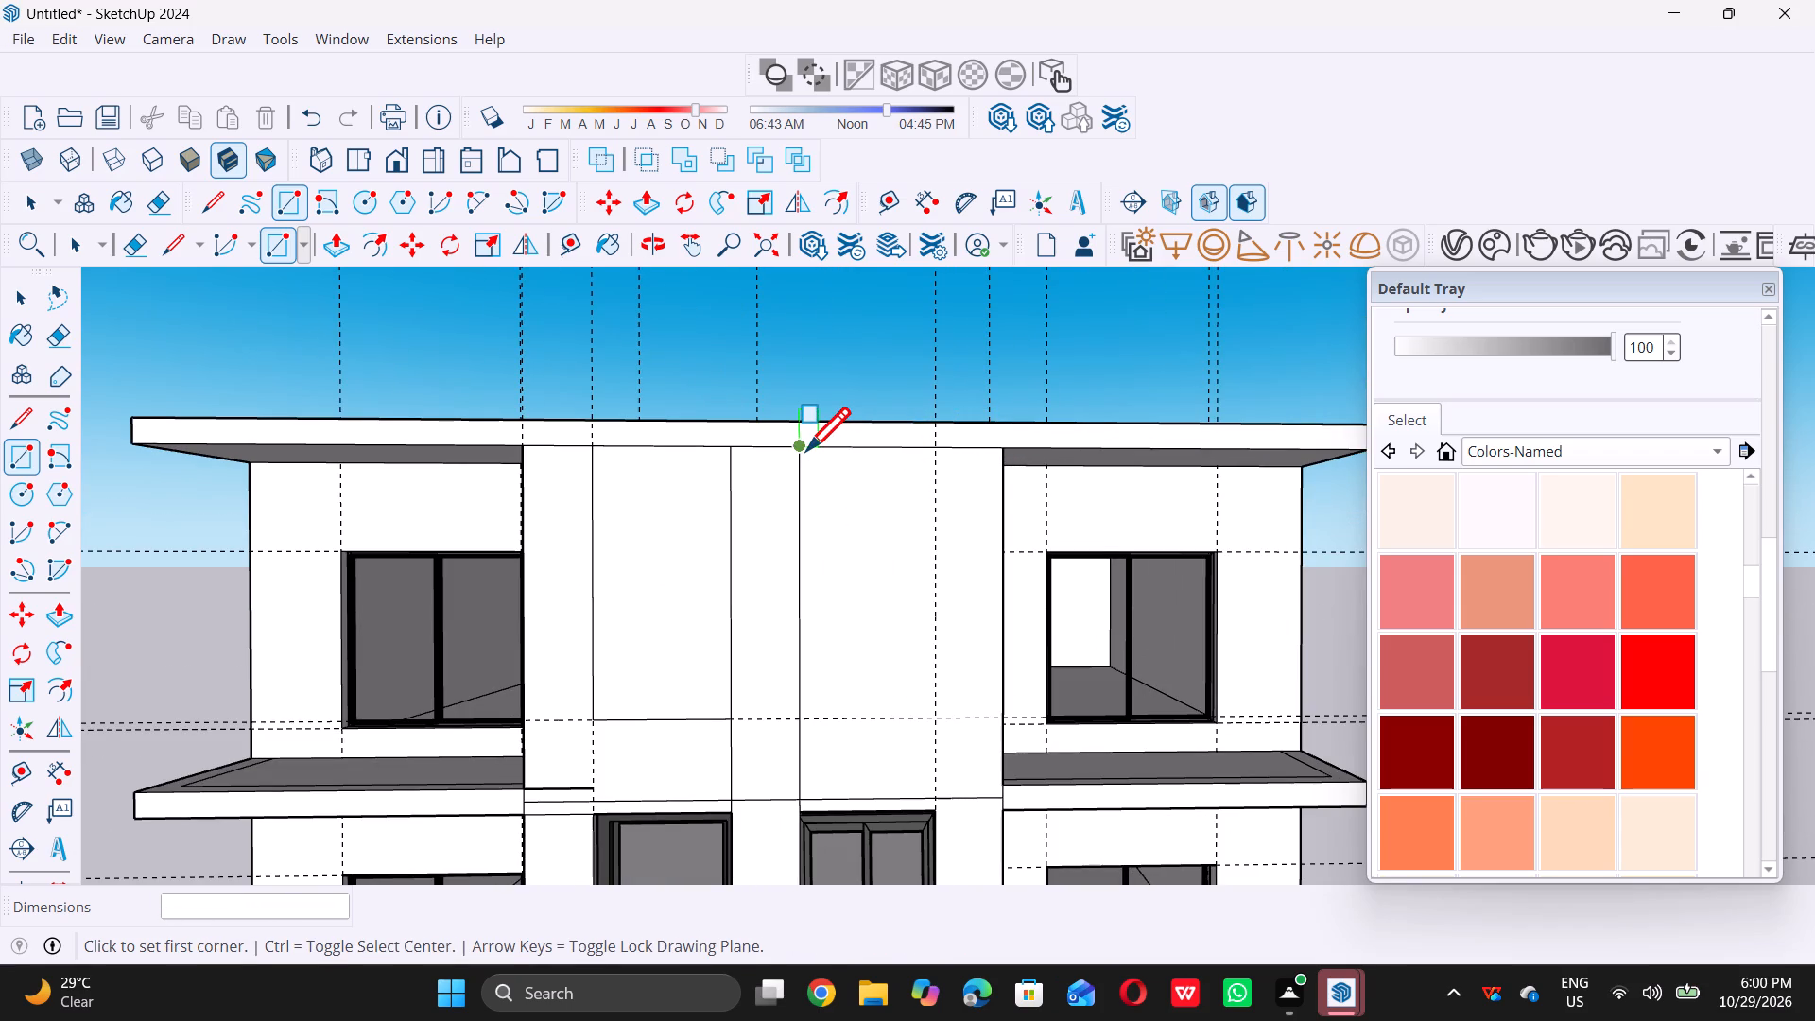
left_click(806, 450)
scroll(806, 450, "down", 4)
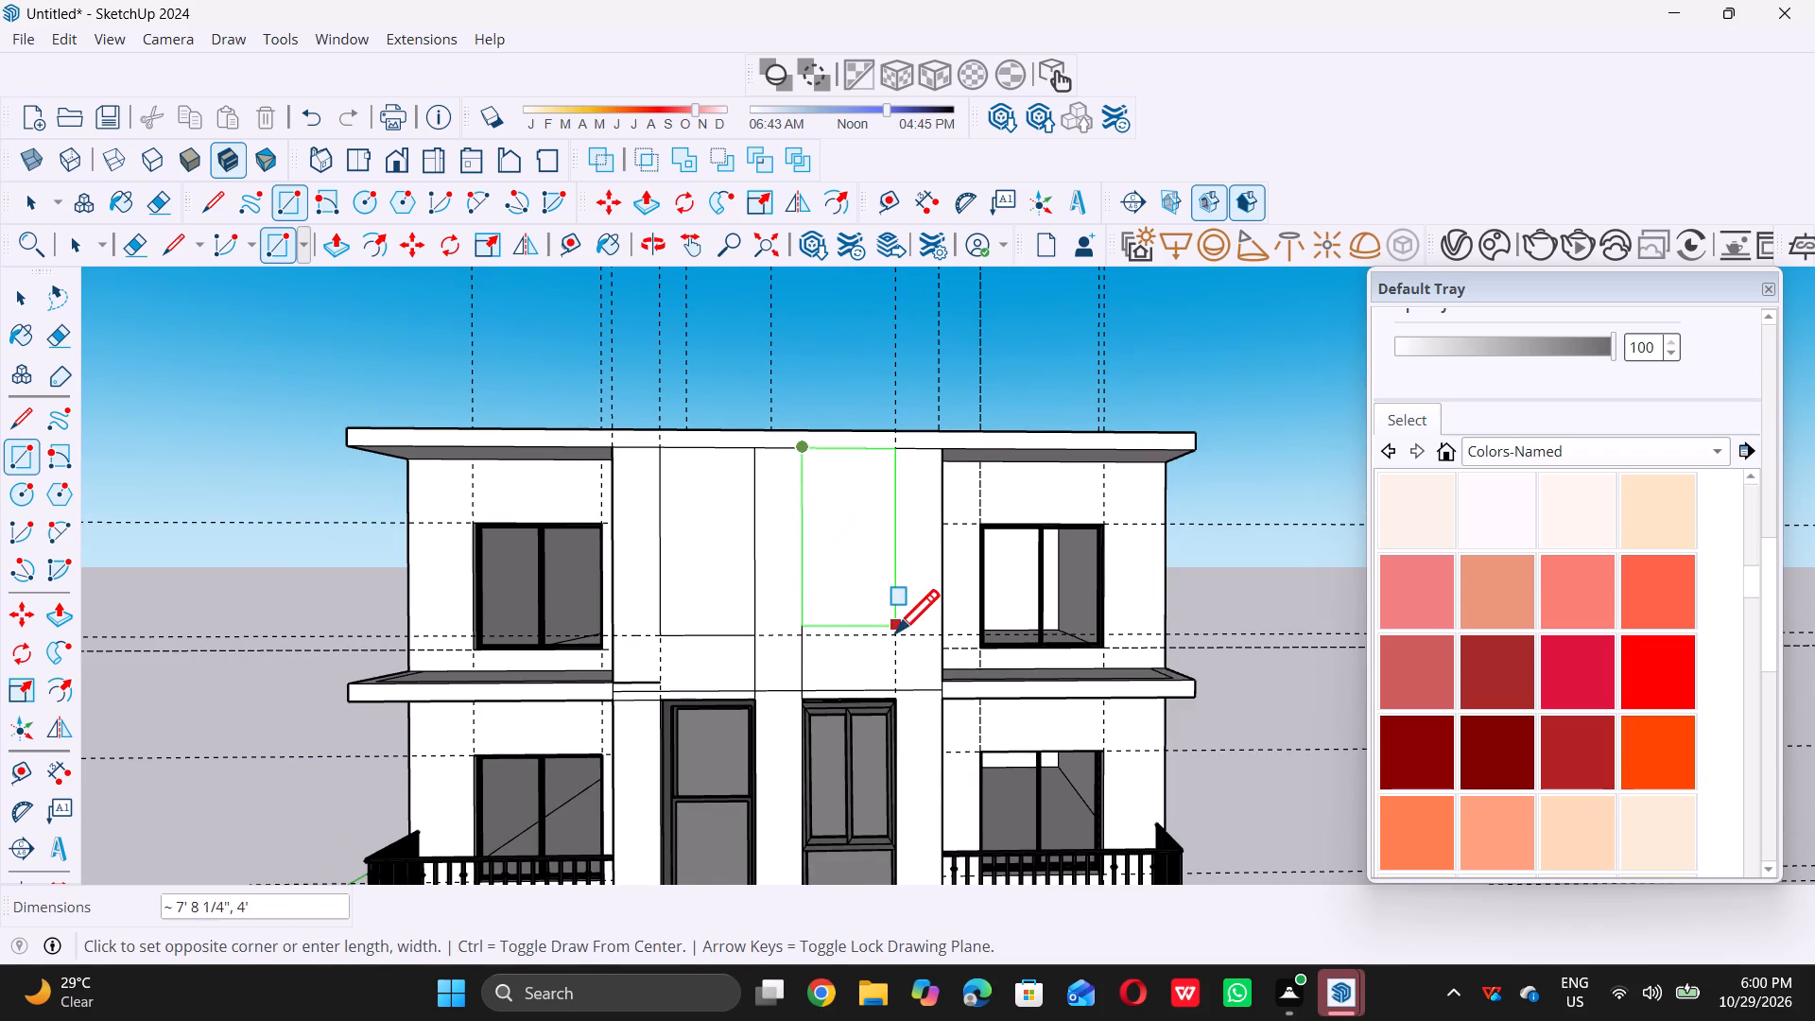
left_click(895, 634)
key("space")
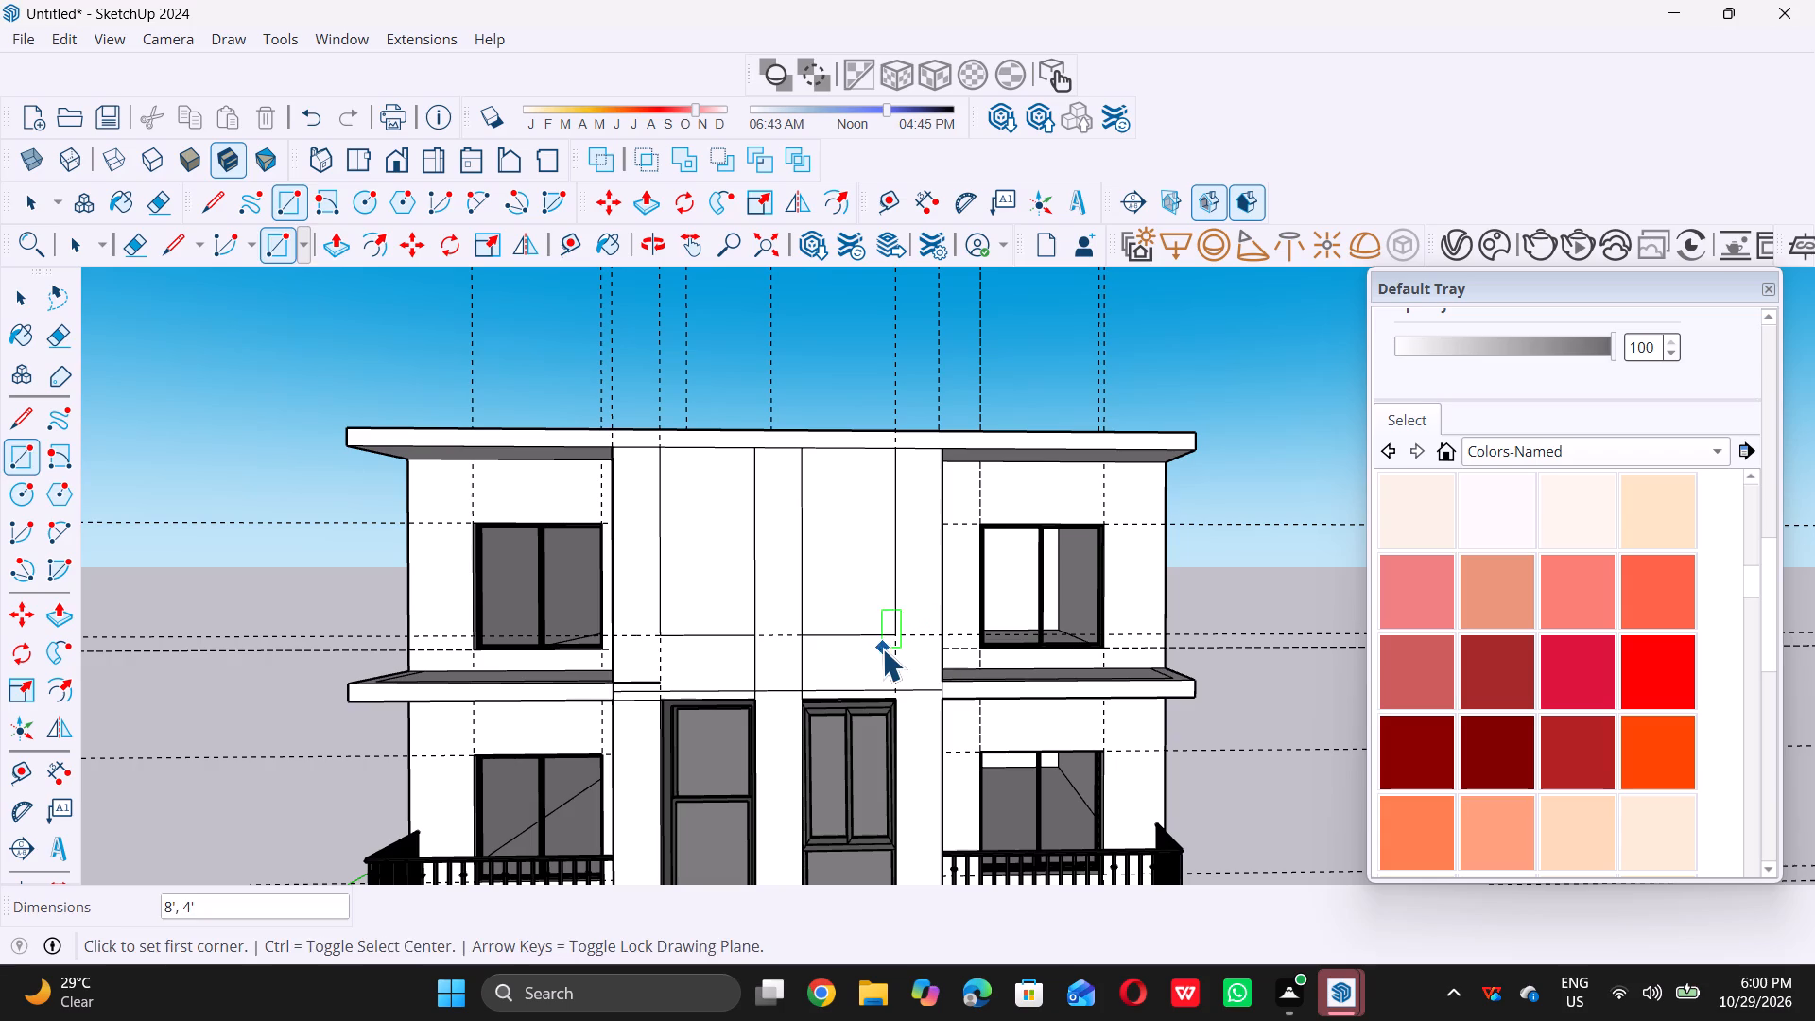
Erase the short 2' line and the leftover horizontal lines beside and above the left central window.
scroll(708, 256, "down", 6)
scroll(807, 478, "down", 3)
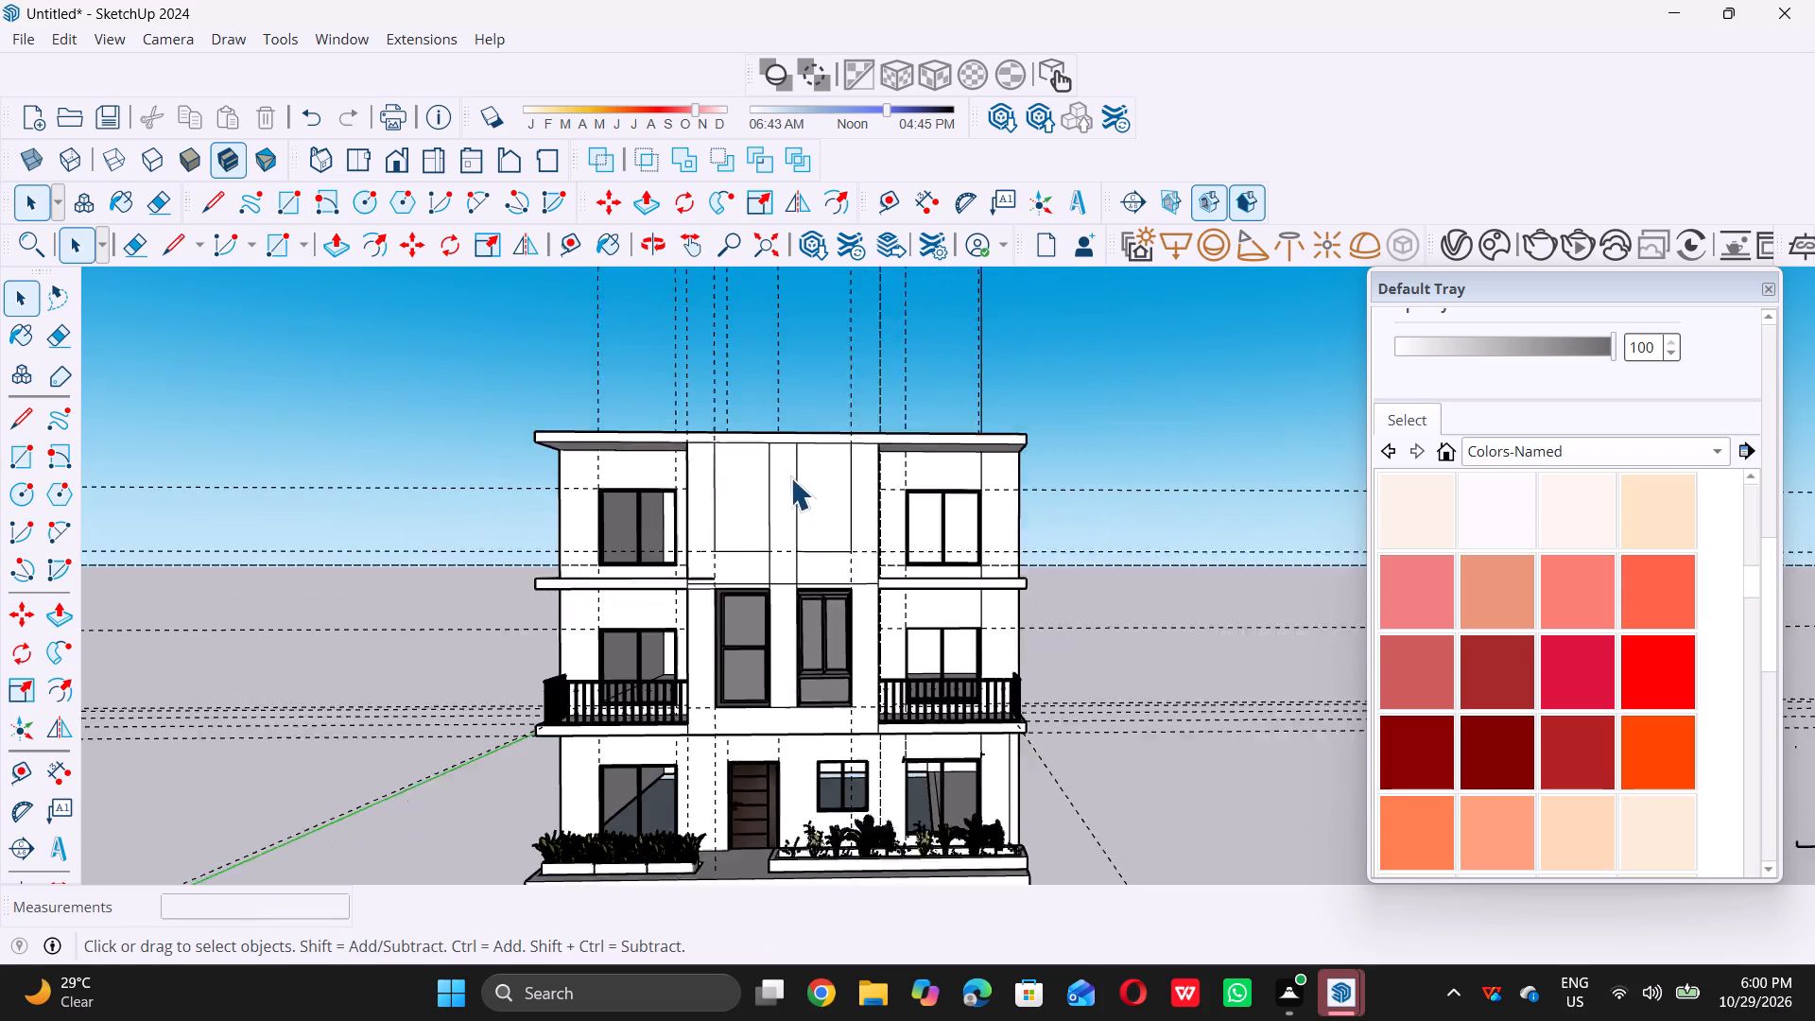
scroll(790, 477, "down", 2)
middle_click_drag(750, 517, 814, 570)
scroll(764, 600, "up", 10)
scroll(676, 589, "up", 2)
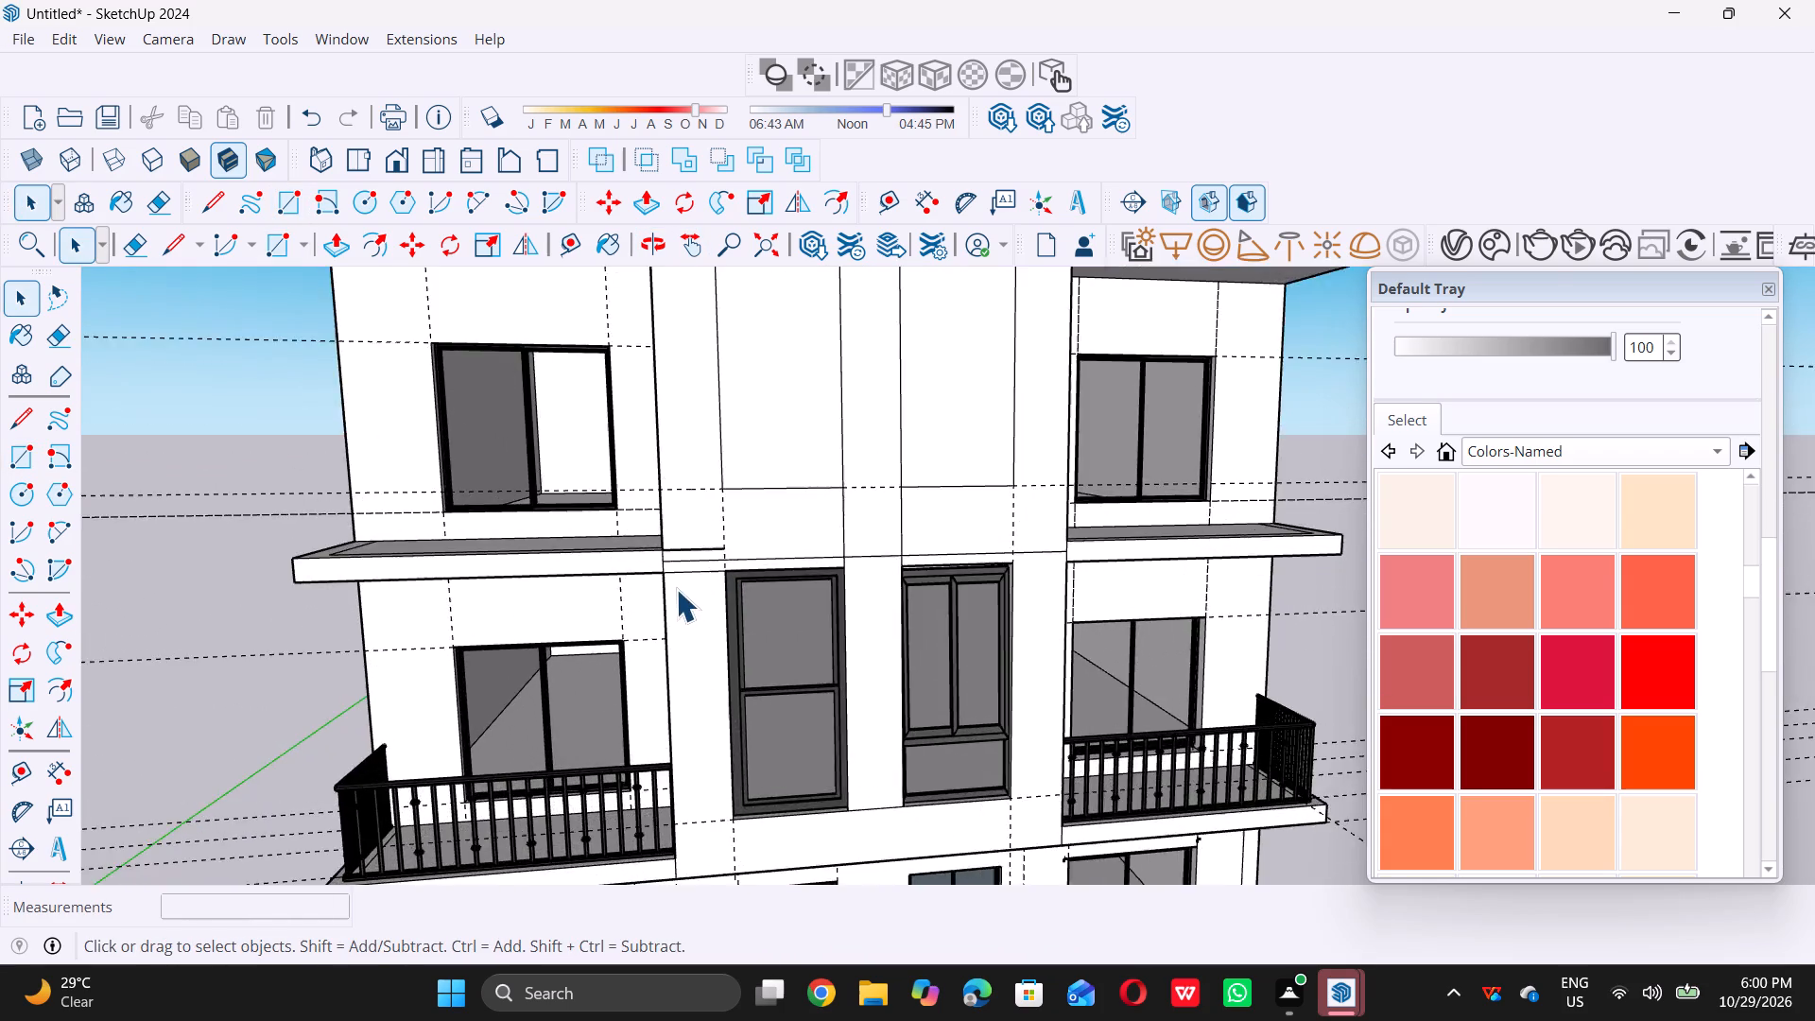
scroll(676, 589, "up", 9)
key("e")
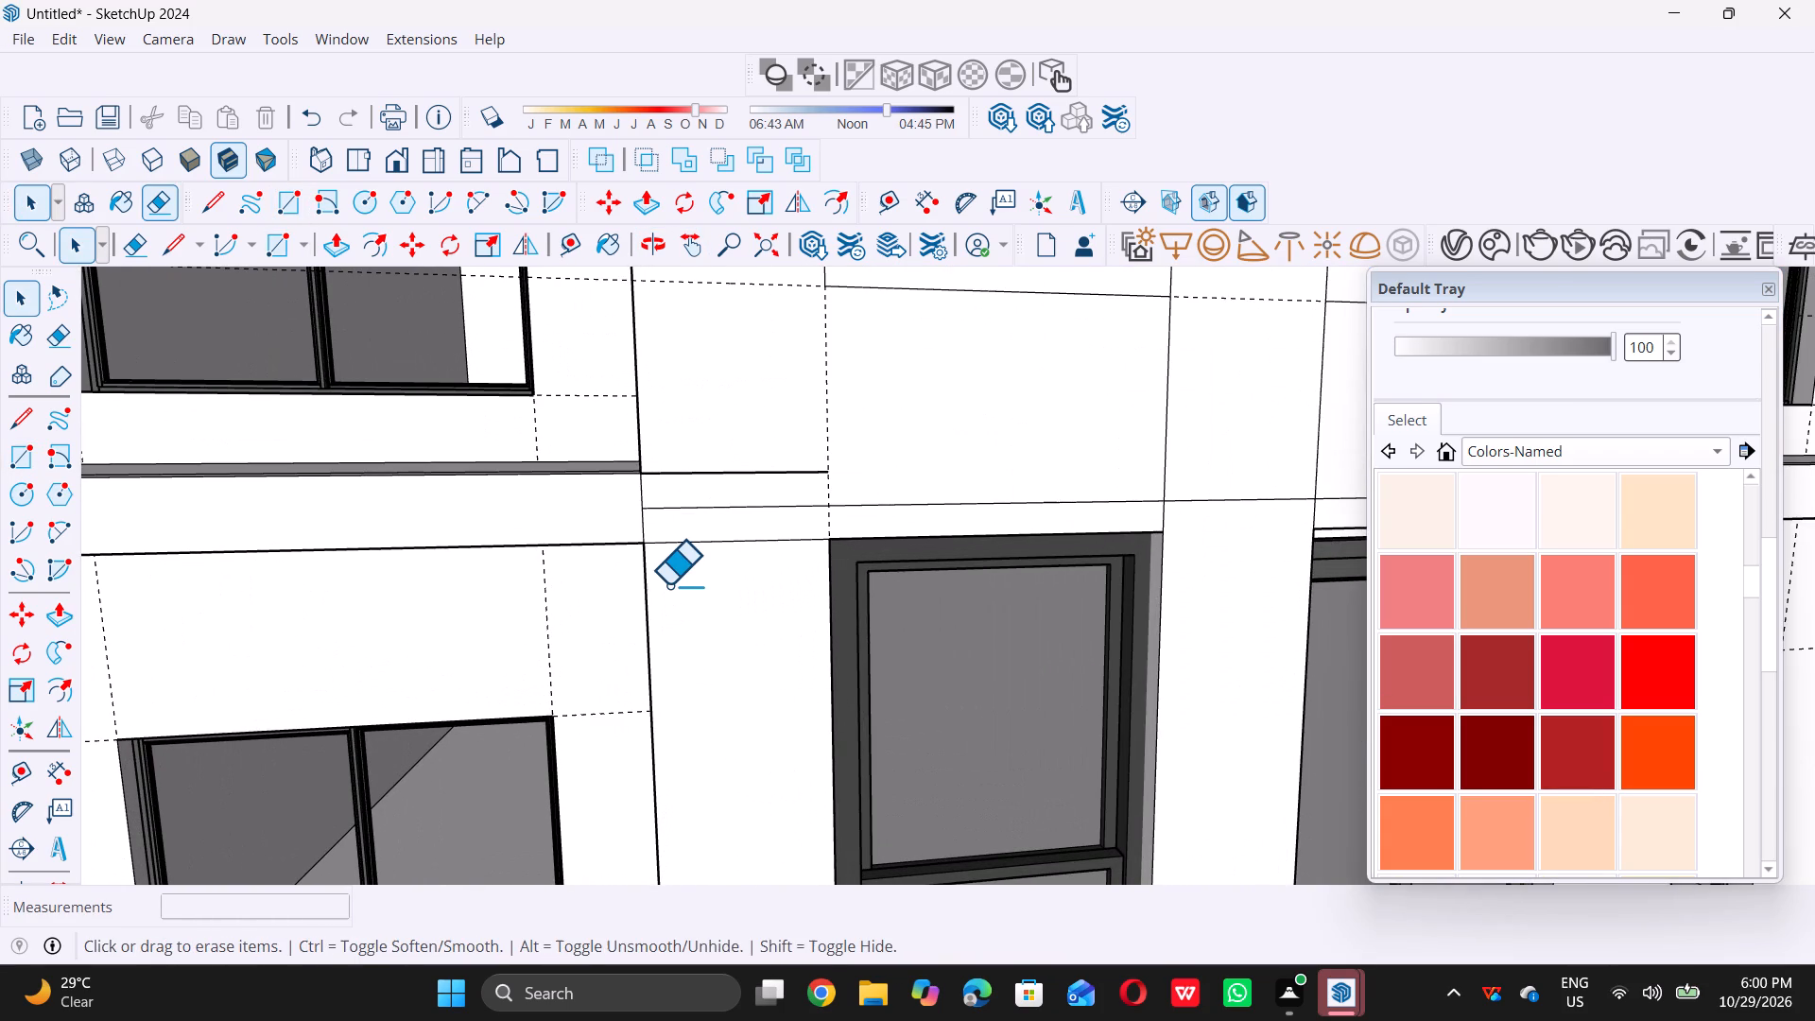
left_click(695, 540)
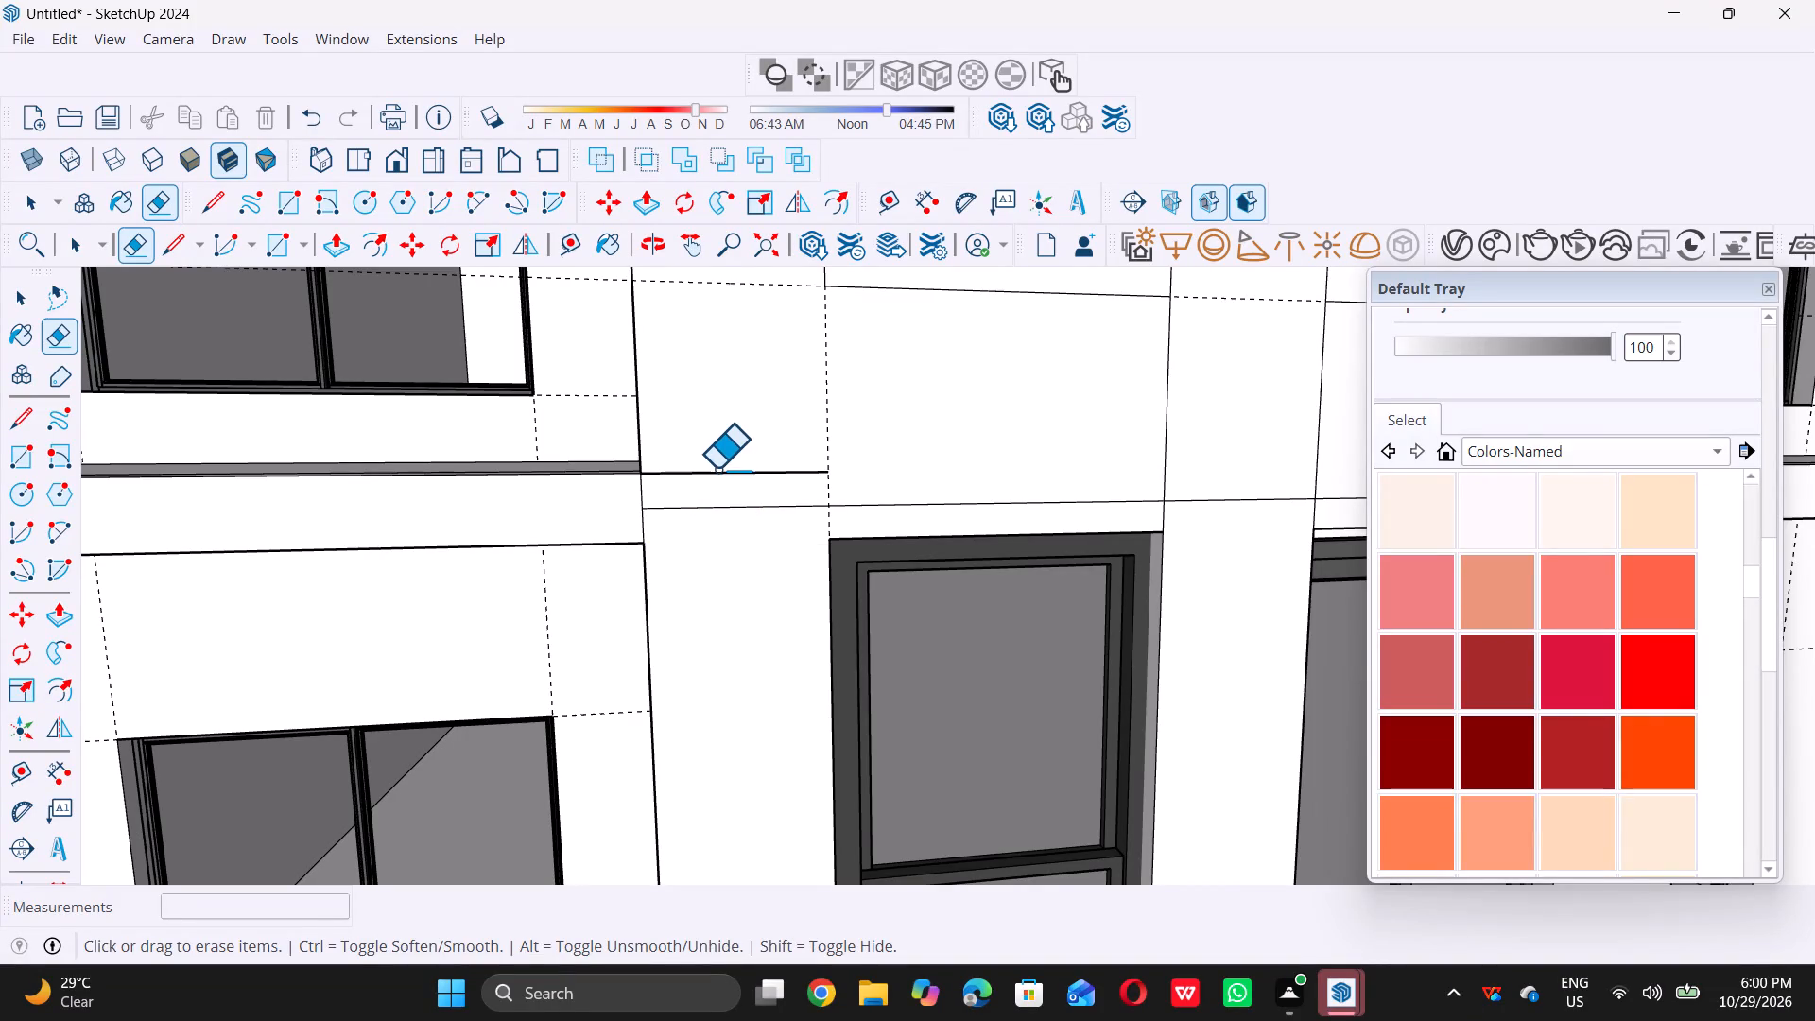
triple_click(717, 470)
left_click(717, 470)
left_click(717, 507)
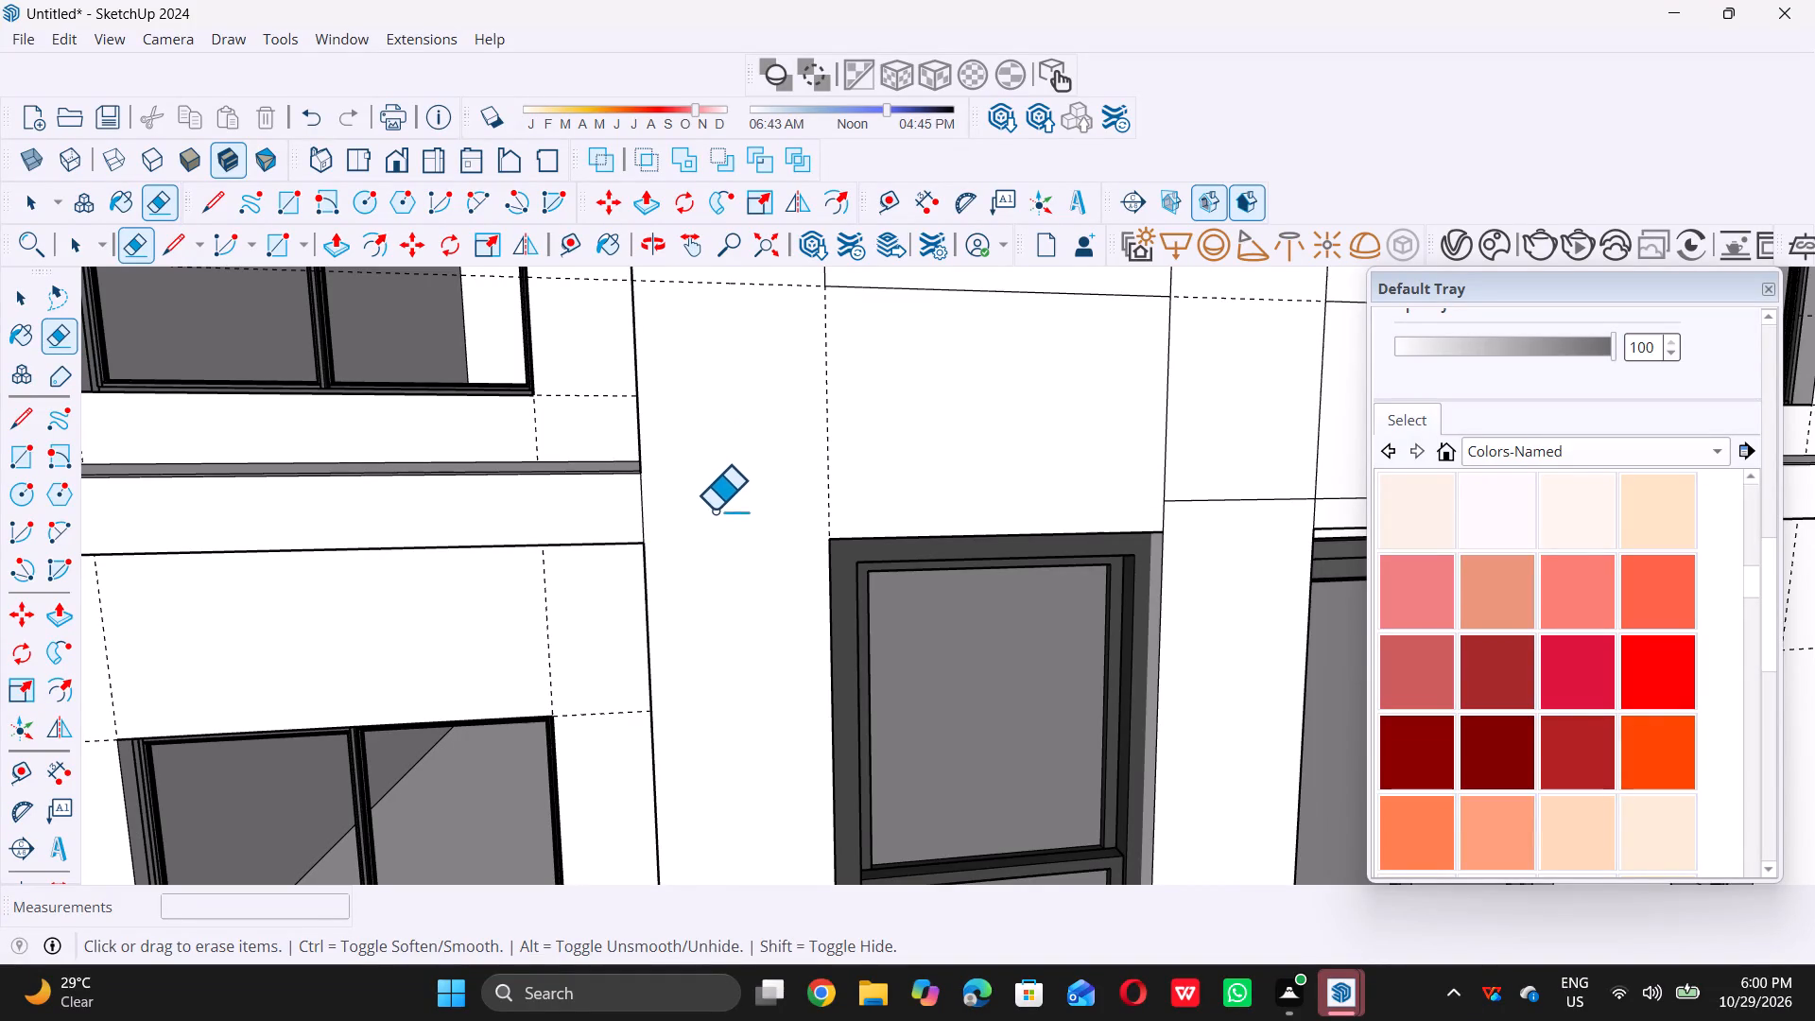
Erase the remaining horizontal line segments between the two central windows and above the right one.
scroll(604, 597, "down", 9)
scroll(837, 552, "up", 2)
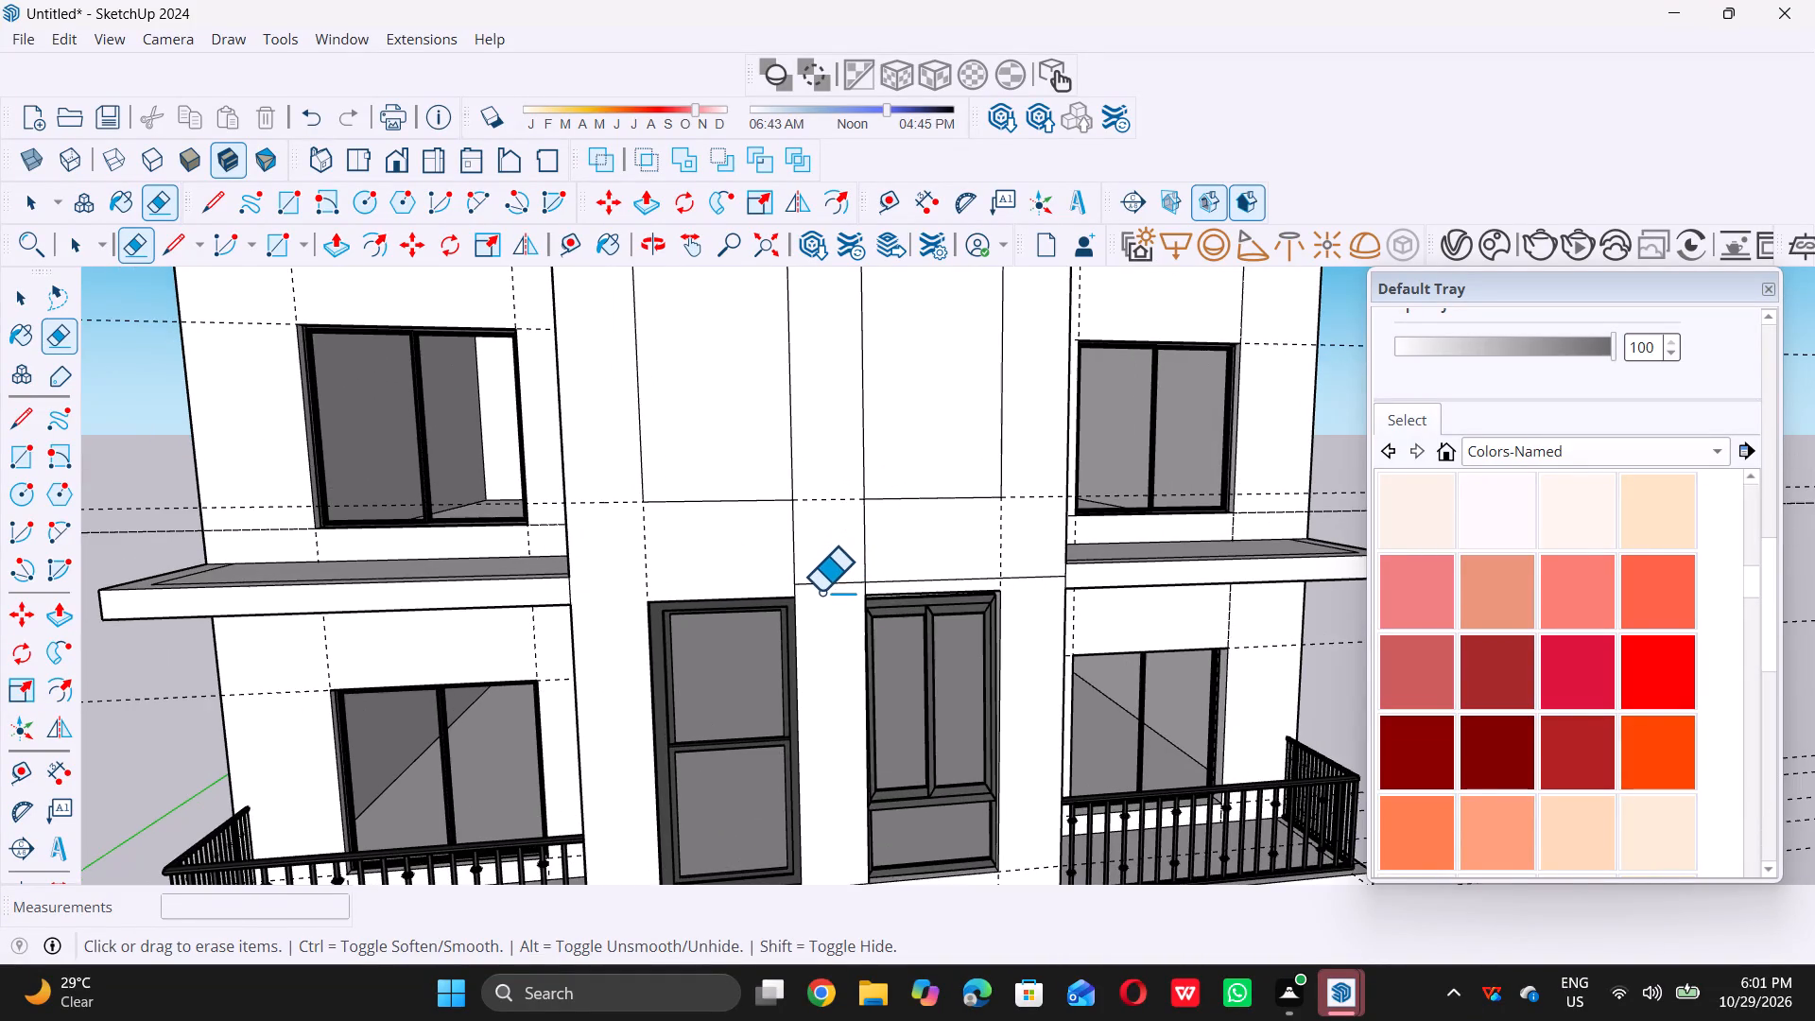
scroll(821, 591, "up", 3)
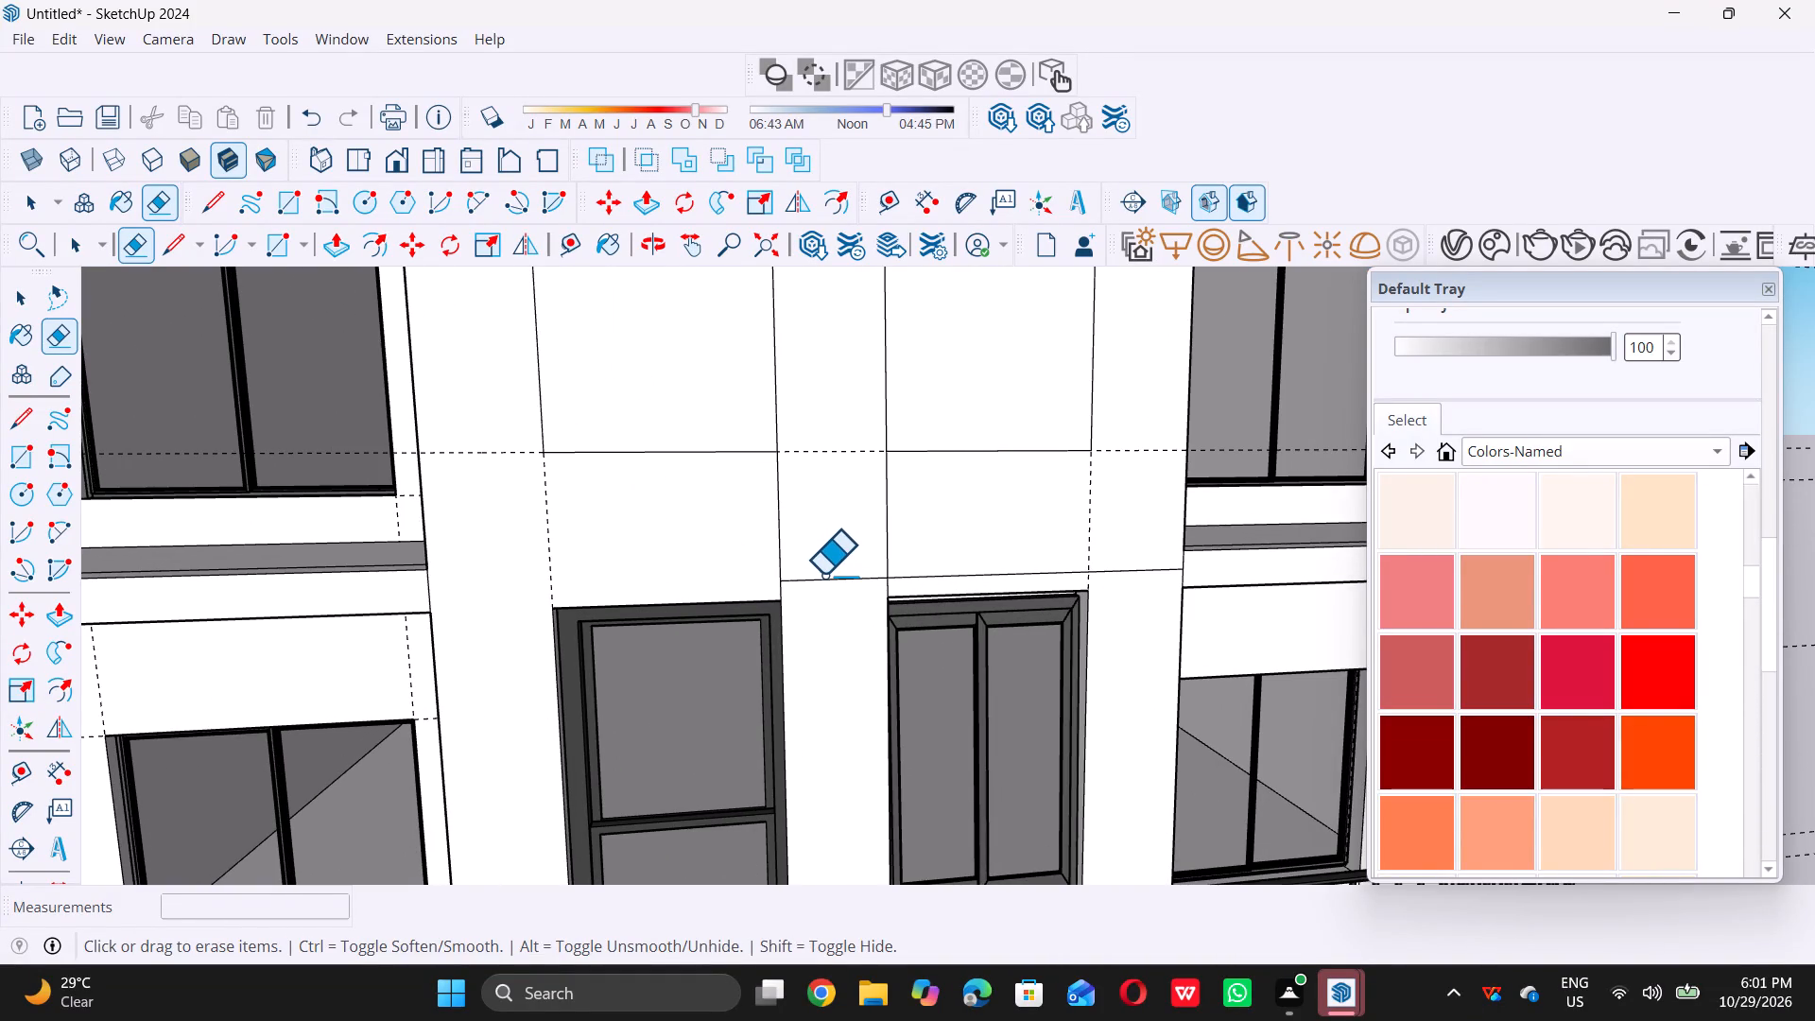
double_click(825, 578)
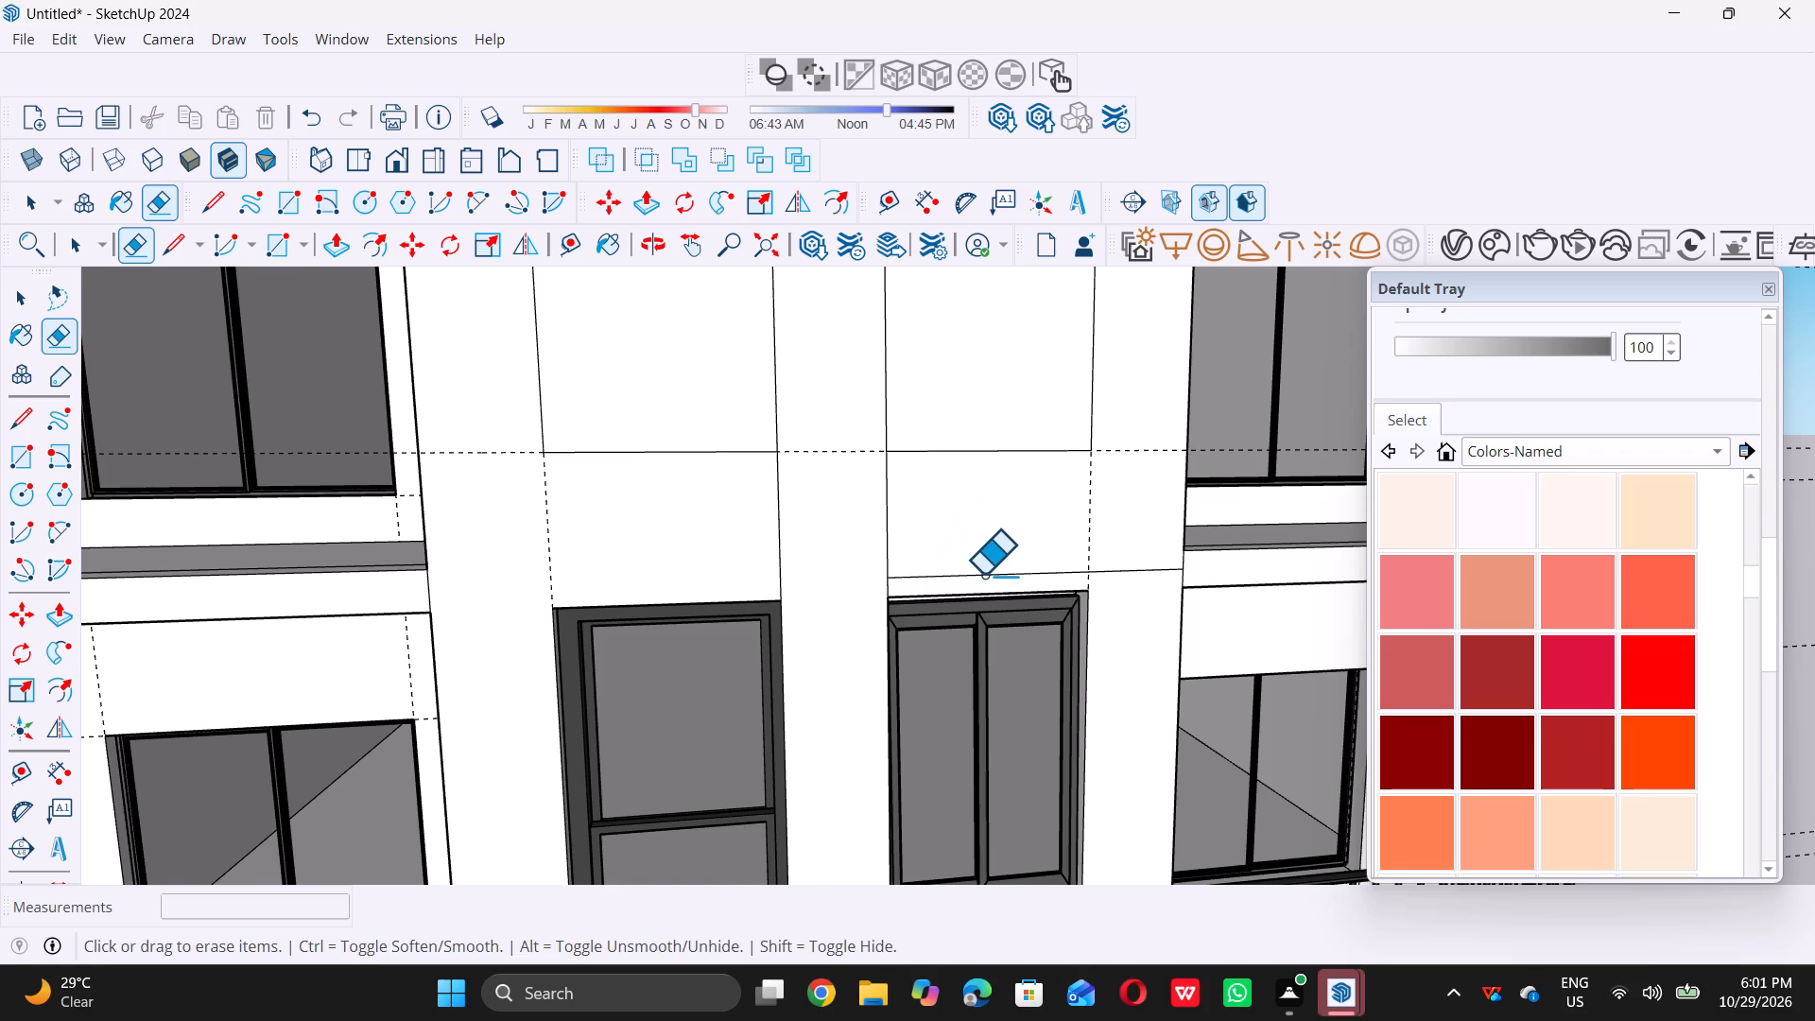
double_click(983, 571)
double_click(991, 572)
triple_click(991, 572)
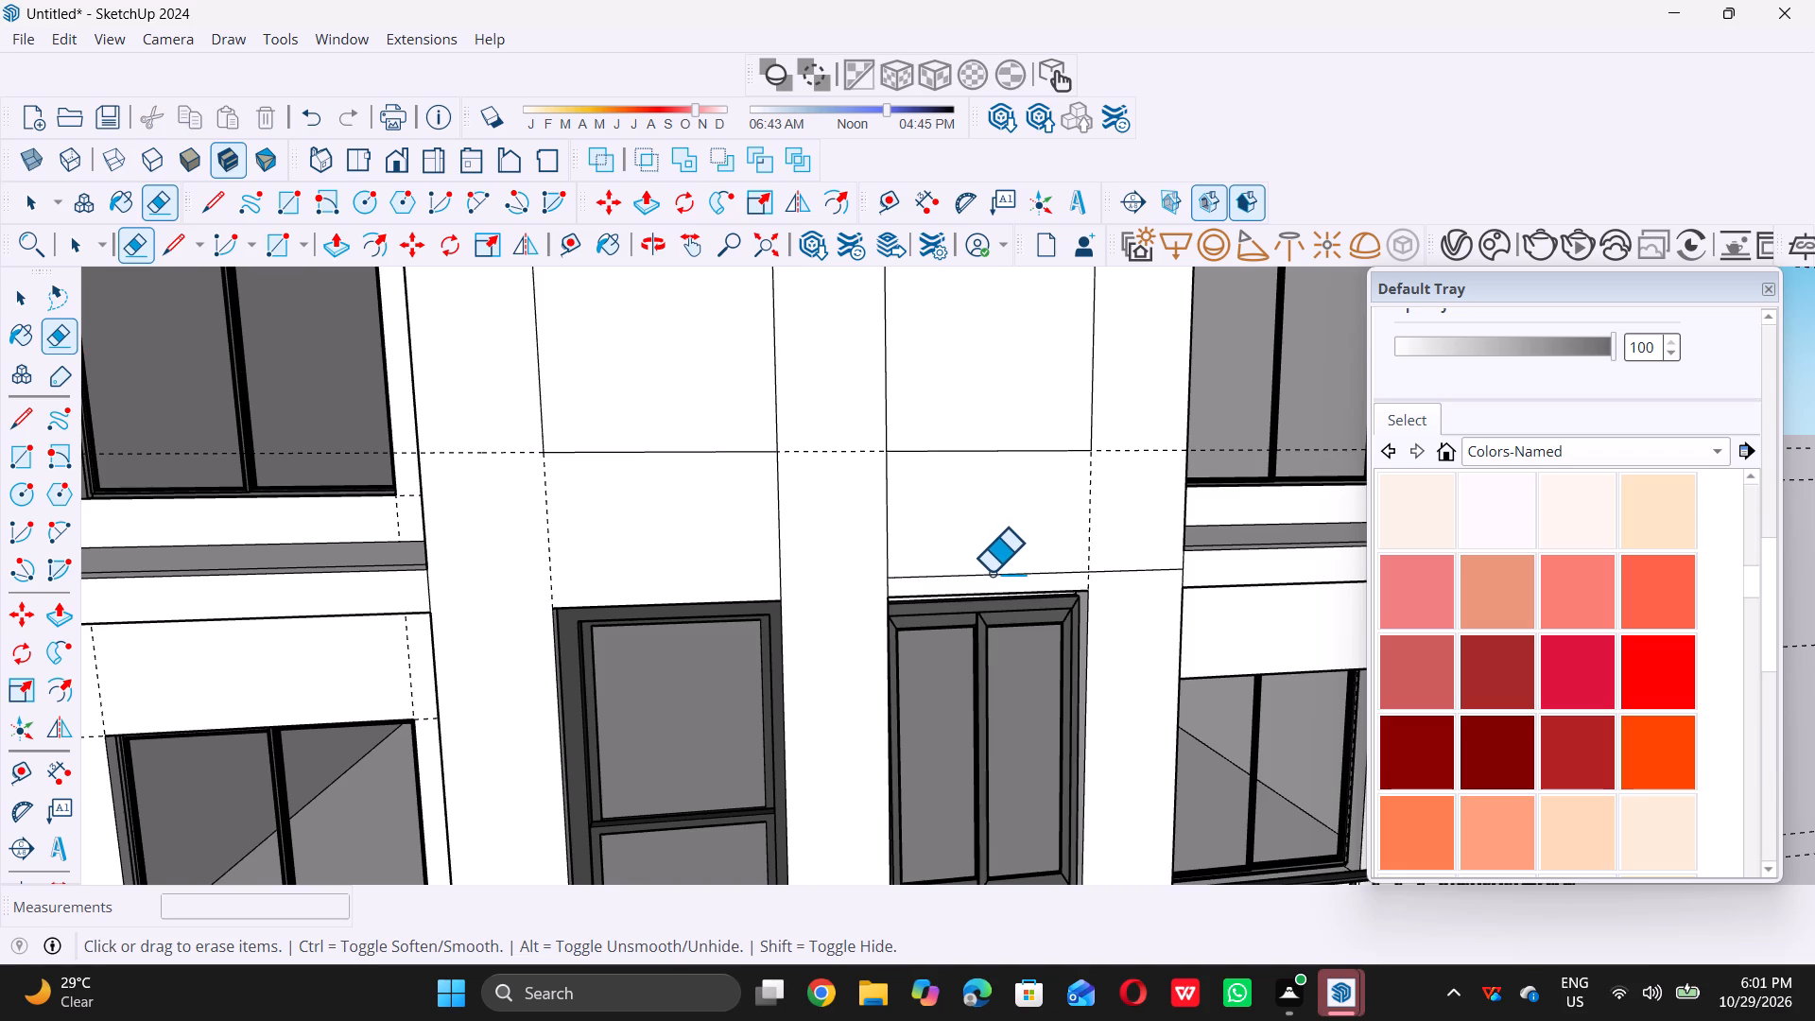
triple_click(991, 572)
left_click(991, 572)
scroll(991, 572, "up", 3)
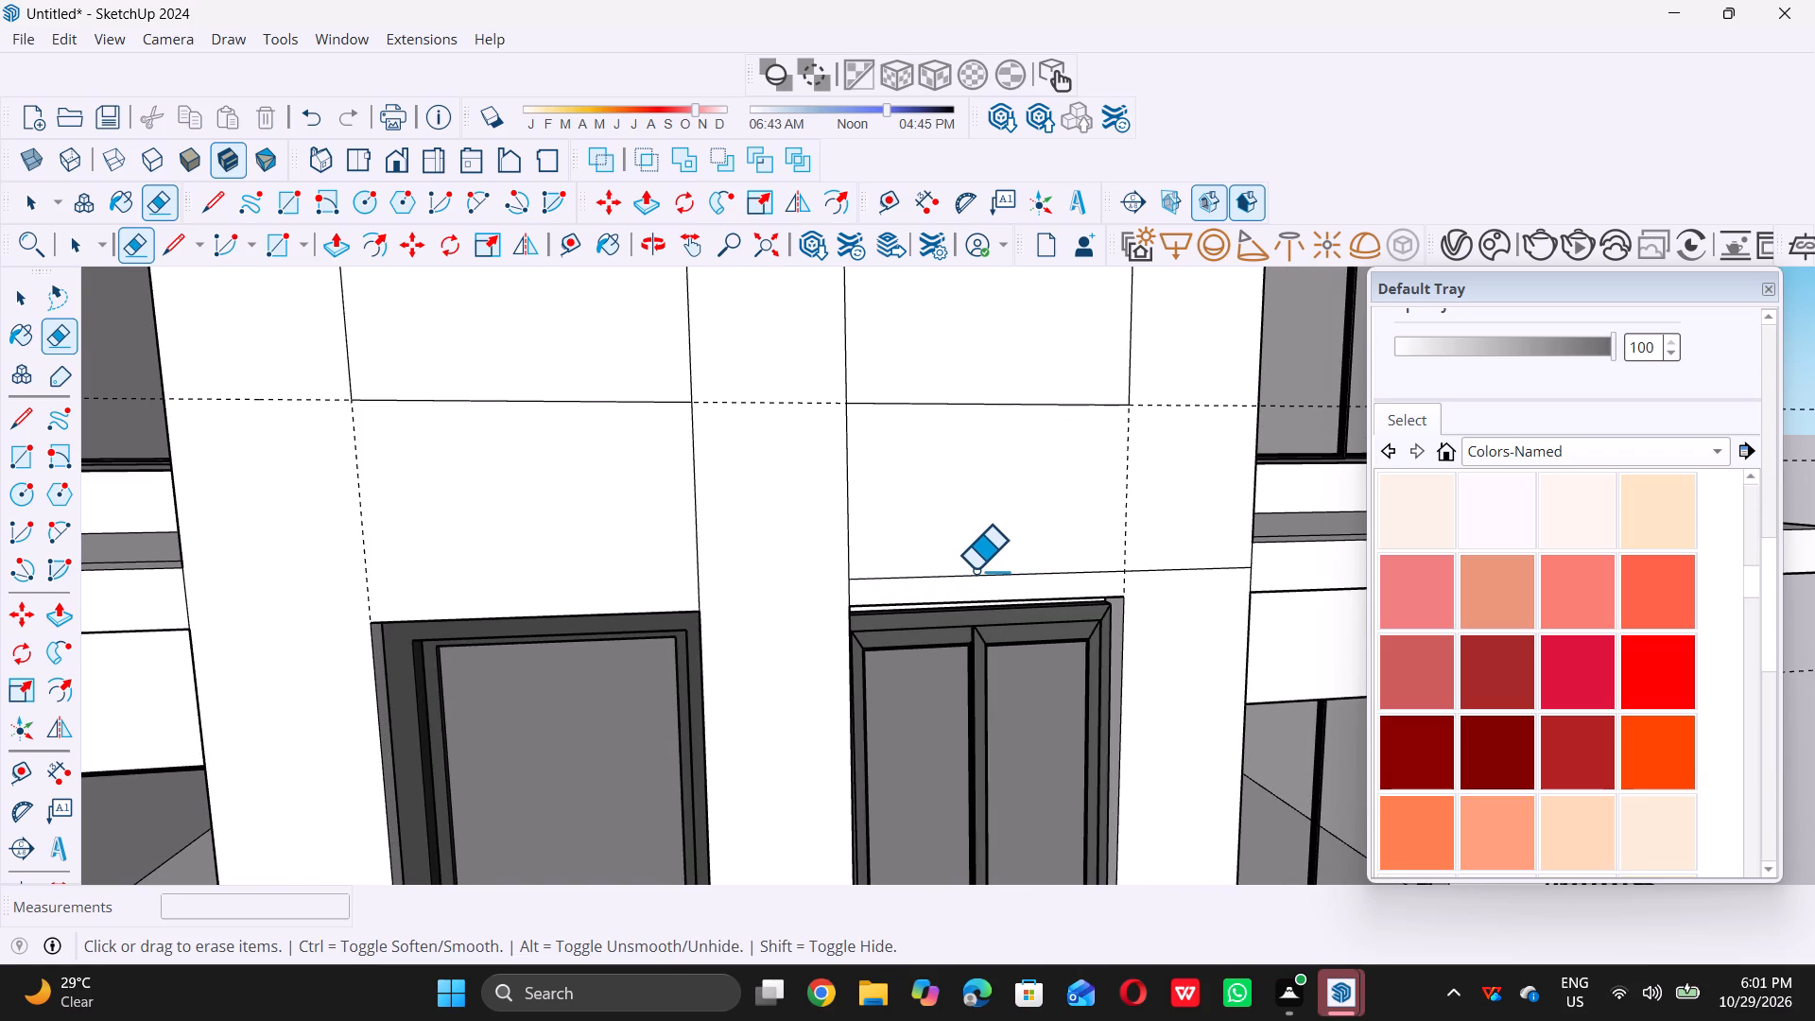
double_click(976, 573)
scroll(921, 592, "up", 5)
triple_click(846, 565)
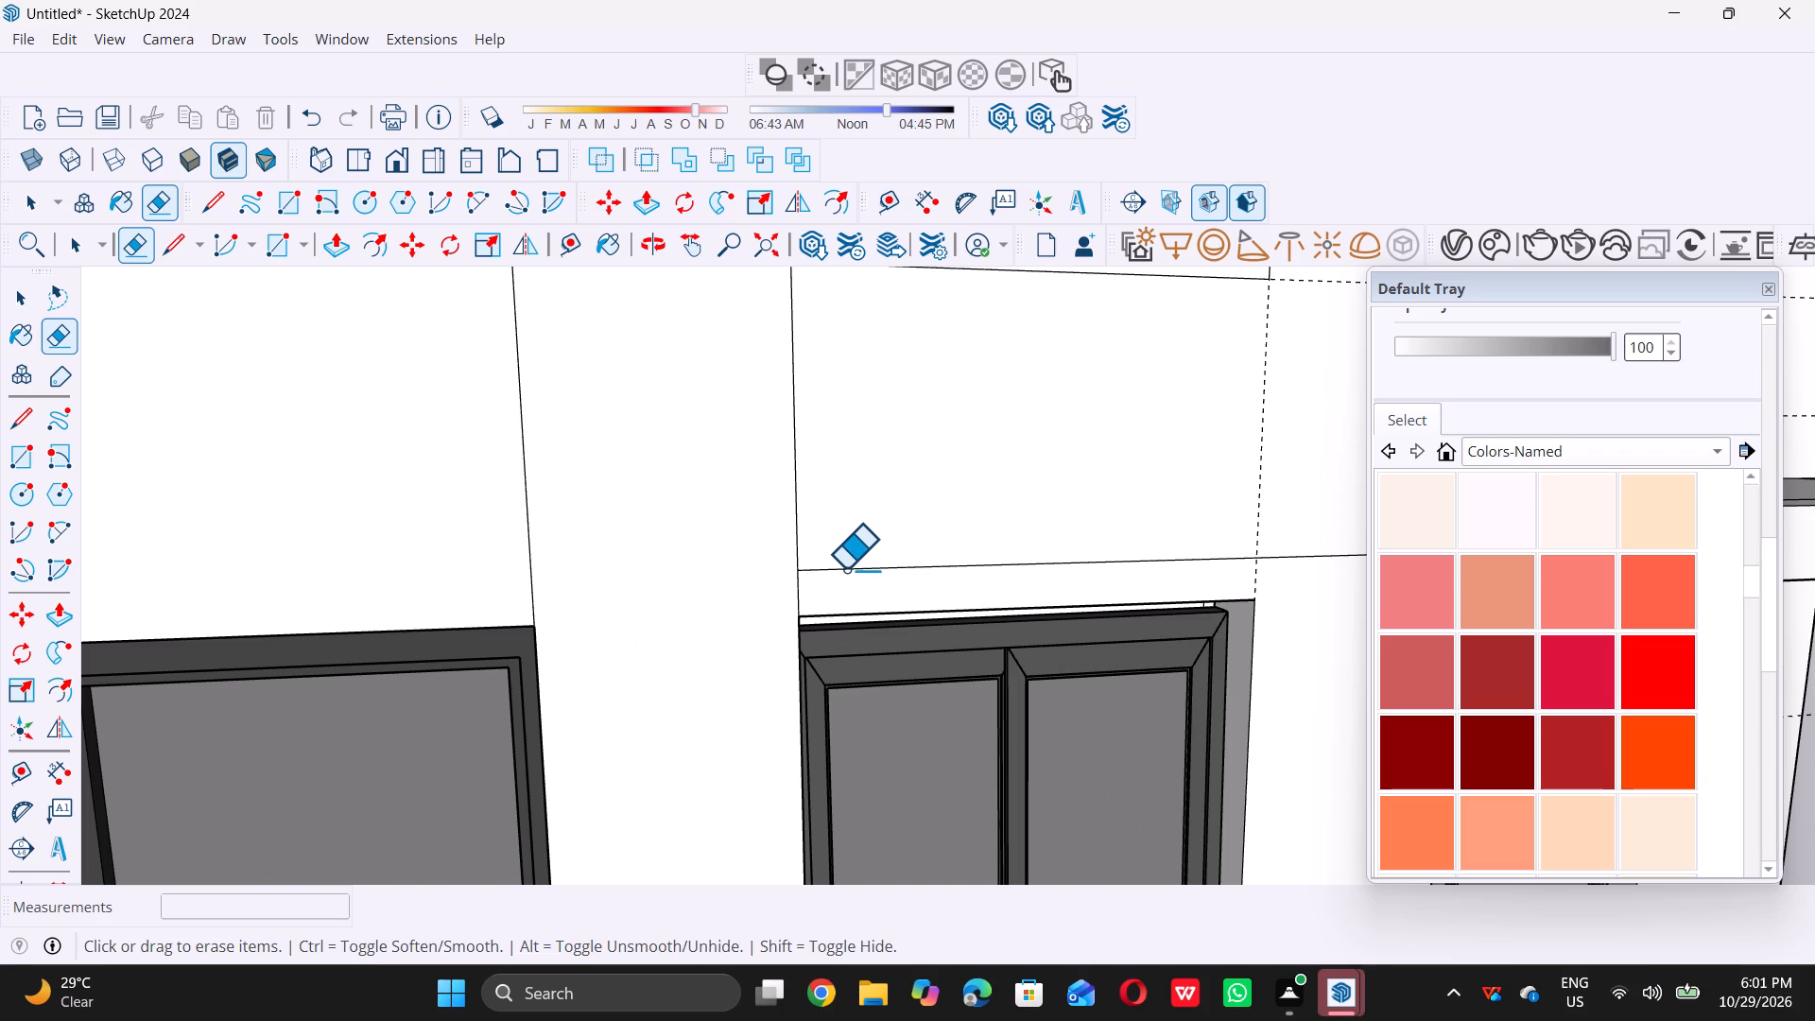
triple_click(845, 568)
scroll(873, 563, "down", 9)
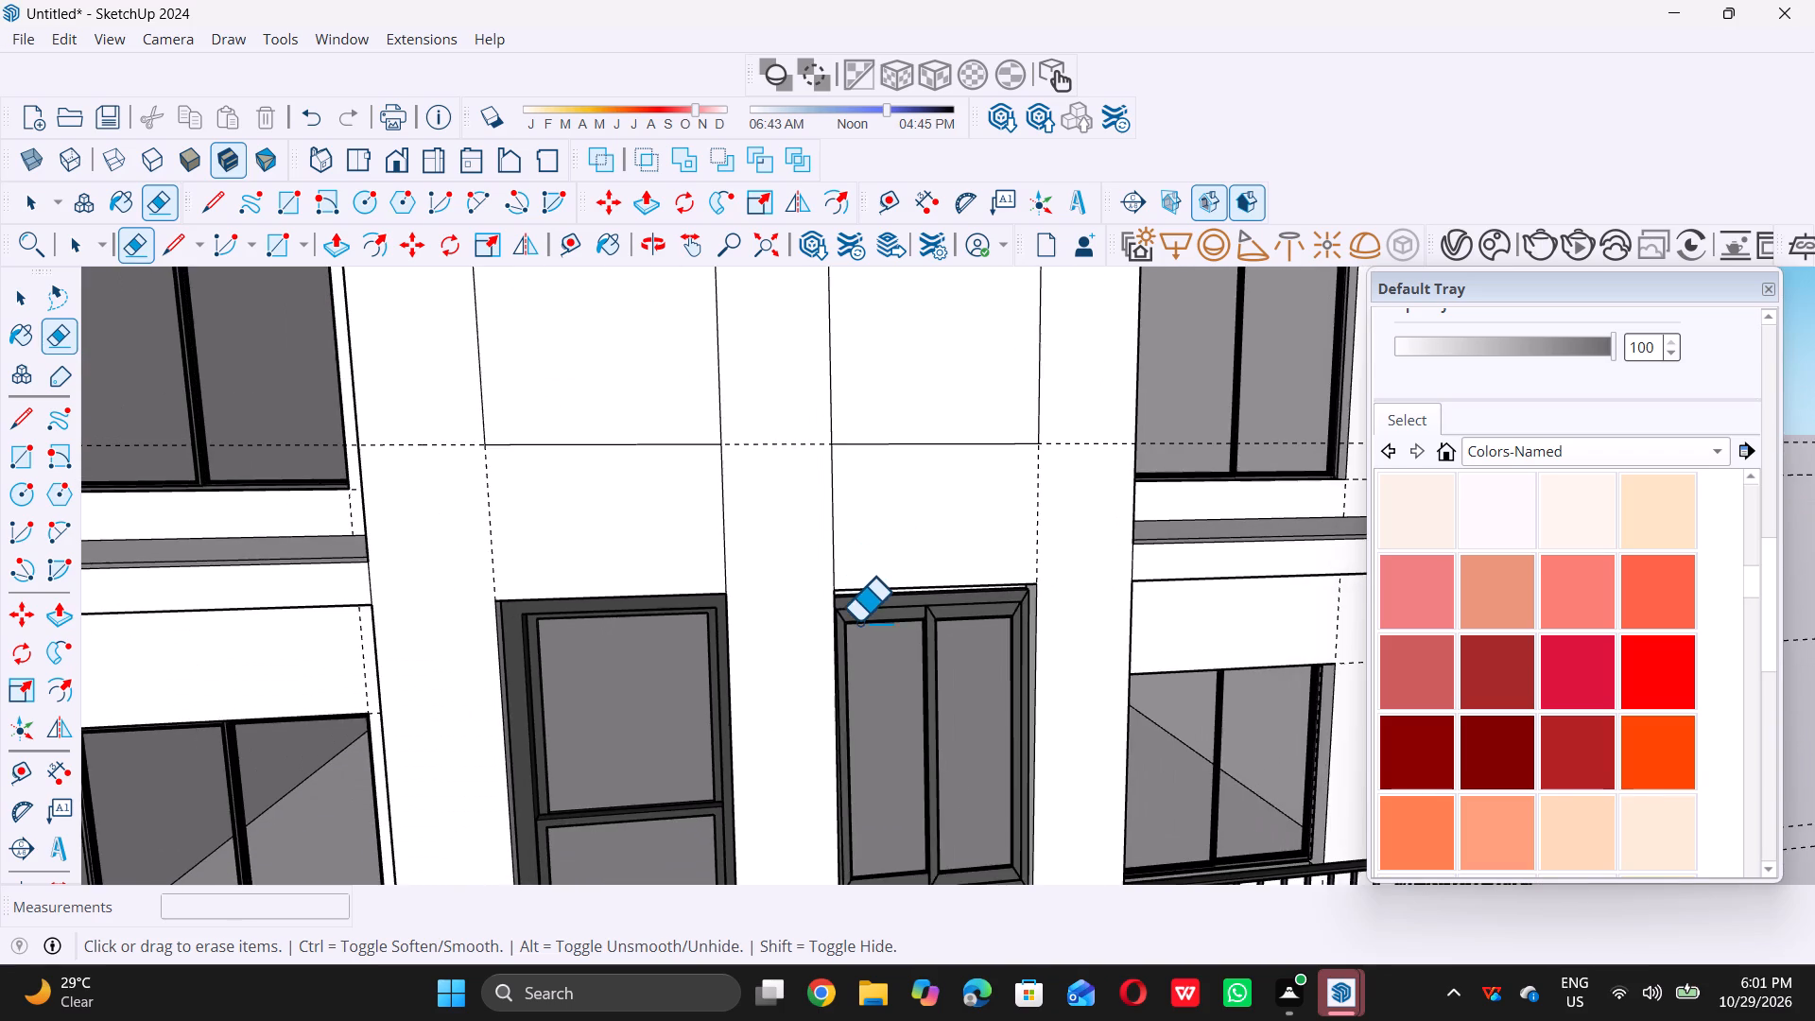
scroll(860, 623, "down", 11)
key("space")
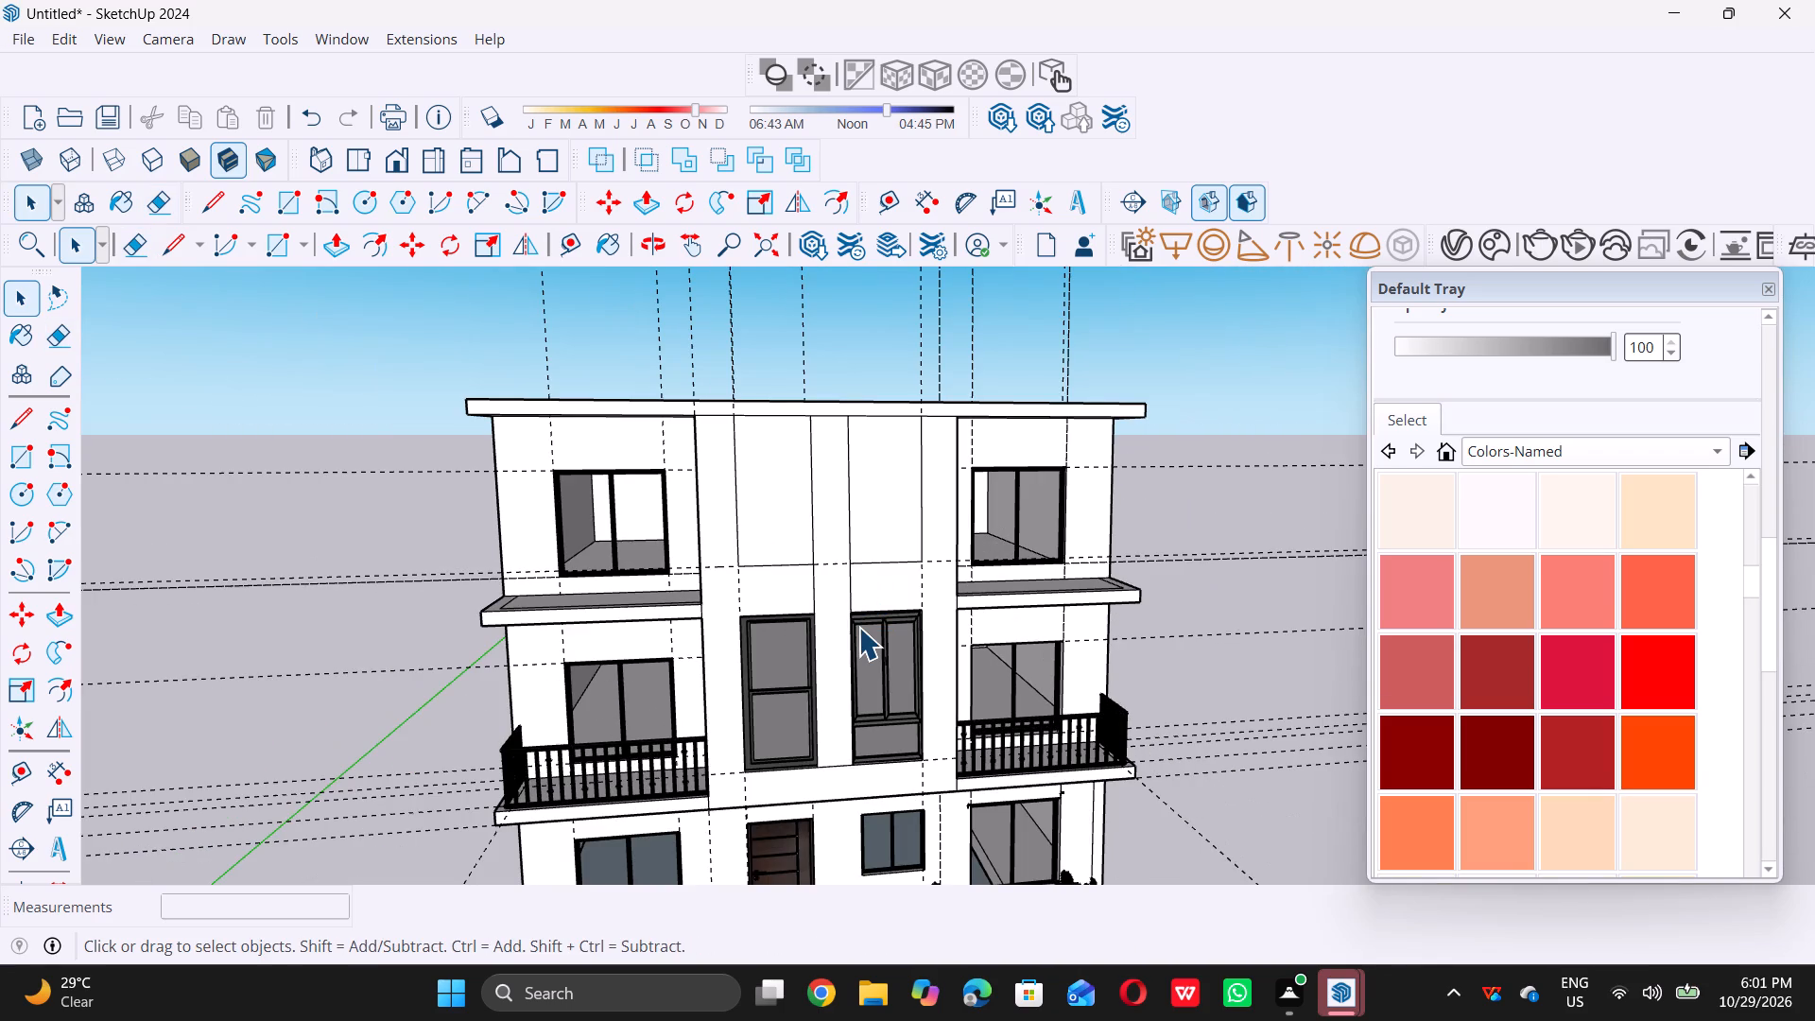
Push the left rectangle on the upper central wall 9" inward to cut an opening through the wall.
scroll(787, 528, "down", 6)
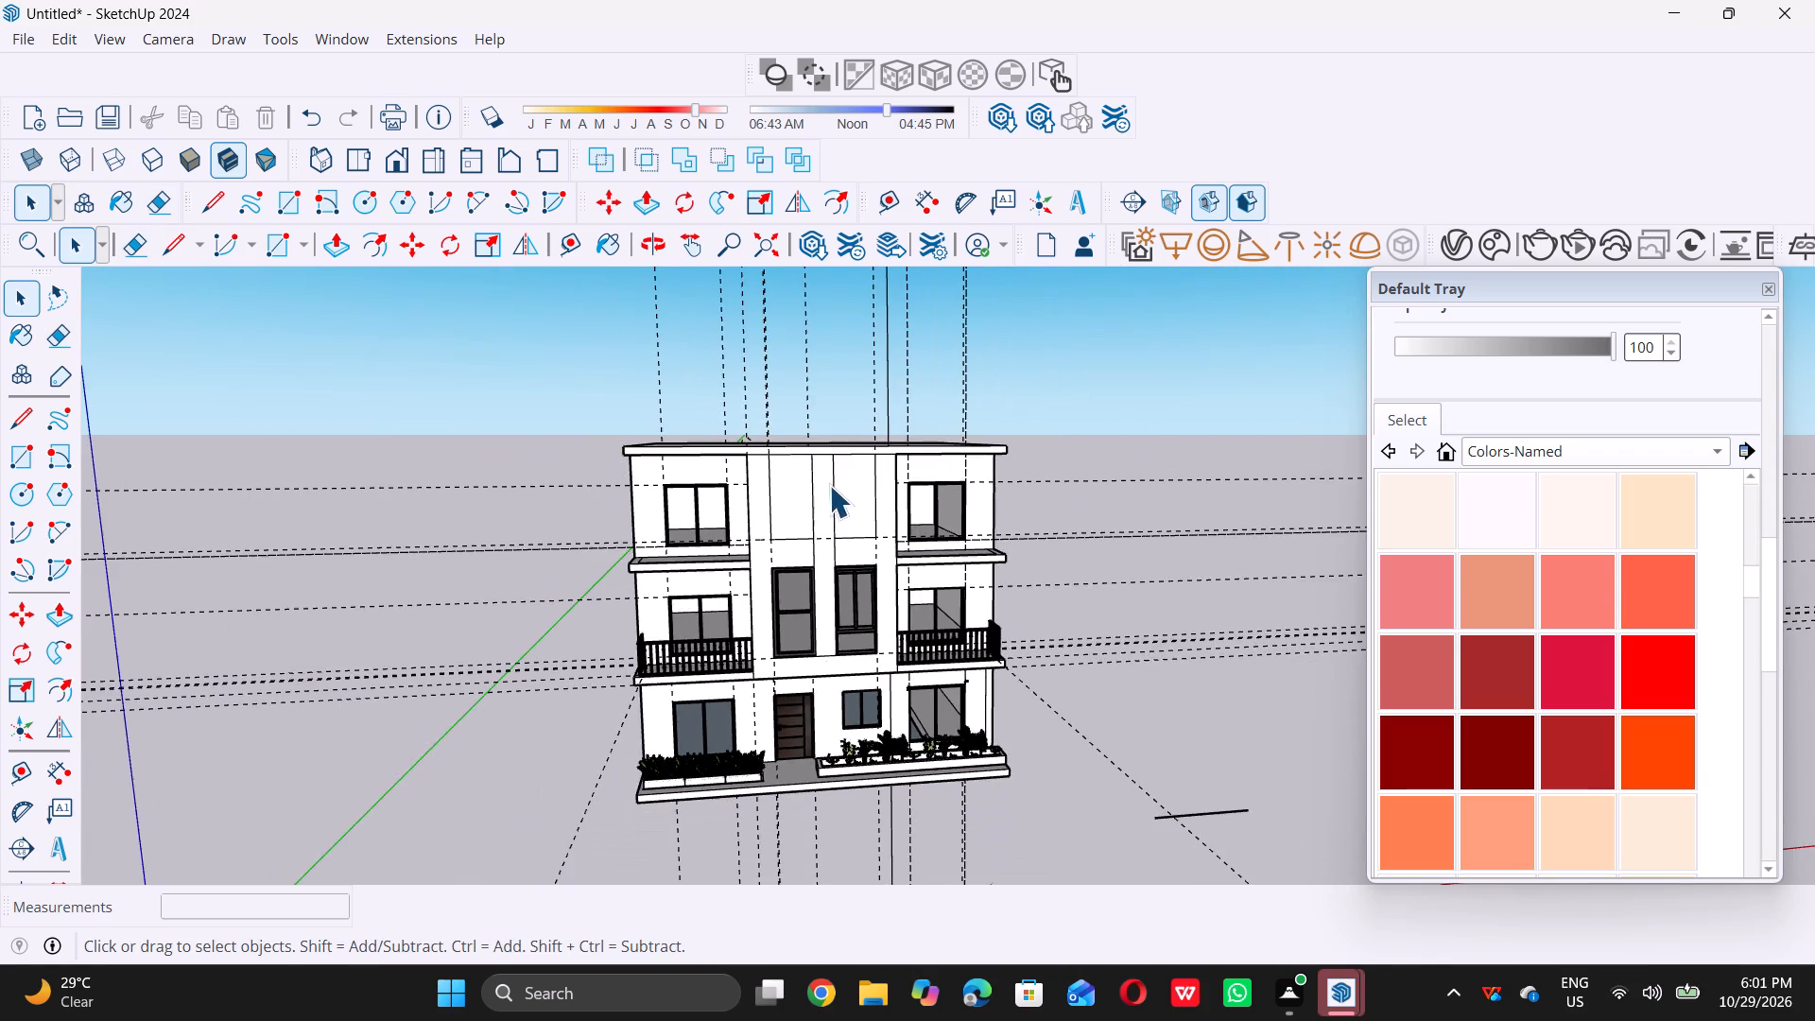
scroll(834, 482, "down", 5)
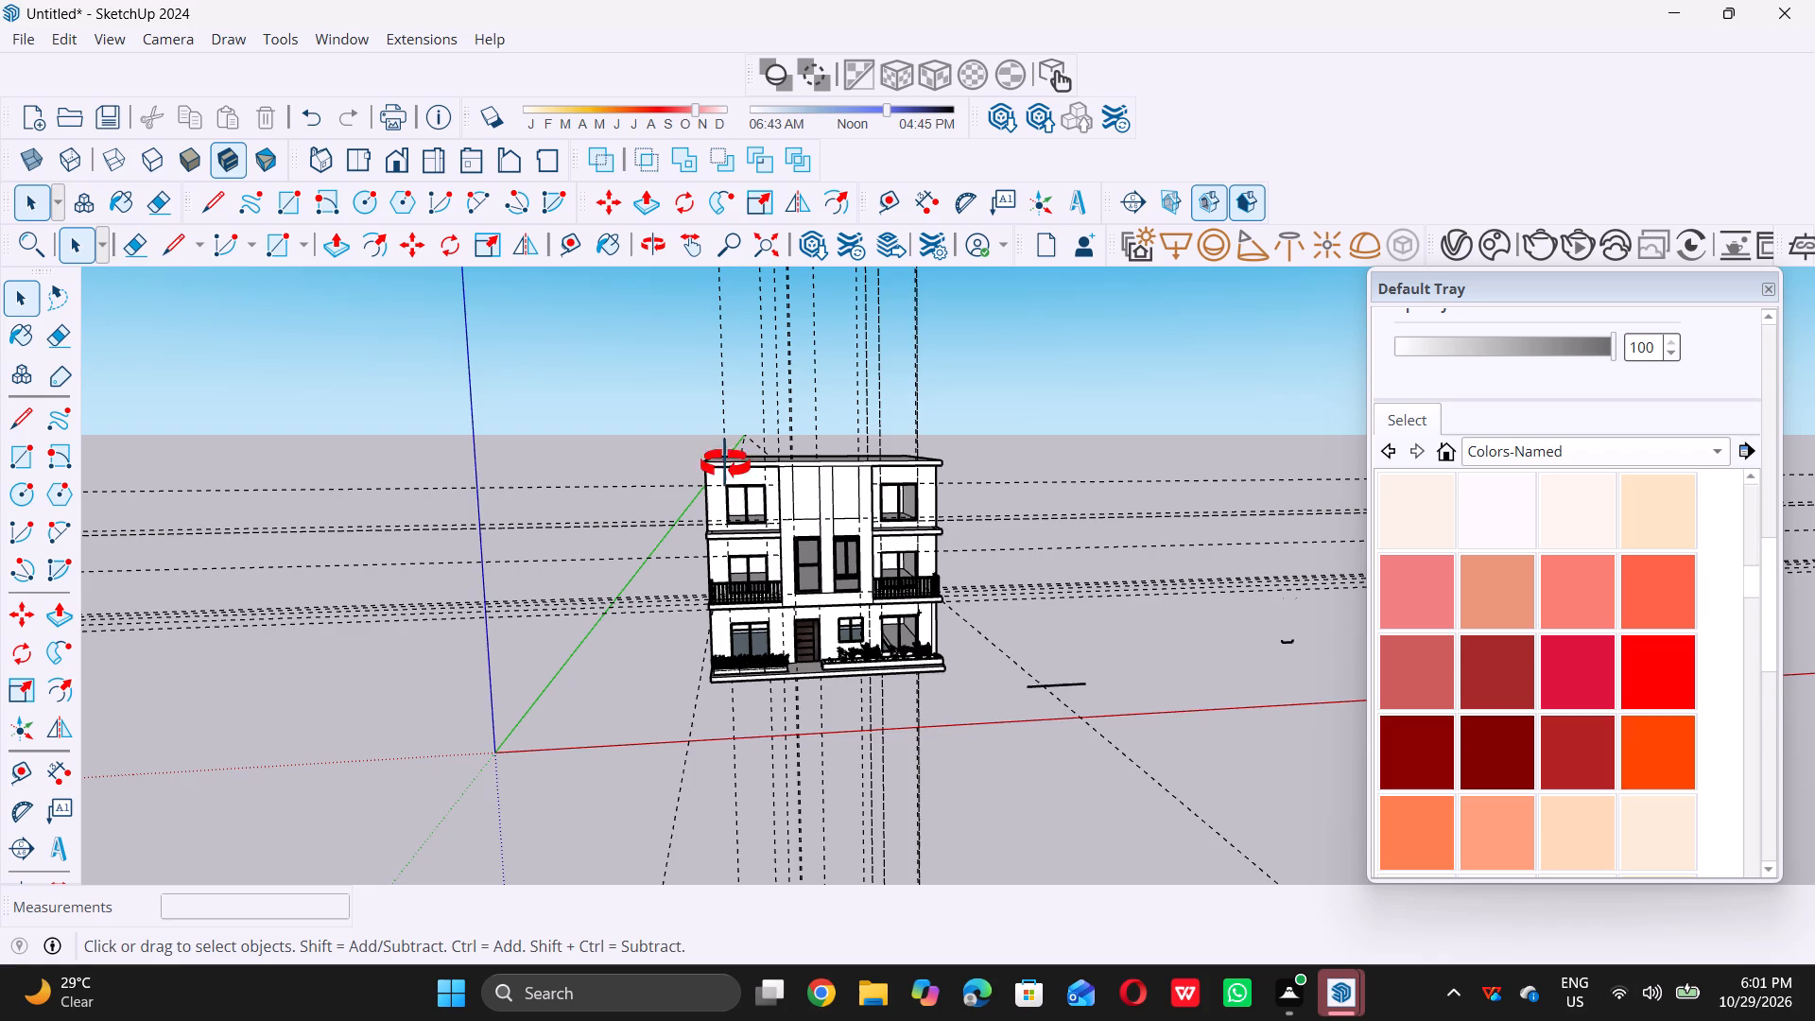
middle_click_drag(725, 464, 993, 487)
scroll(725, 464, "up", 1)
scroll(904, 505, "up", 5)
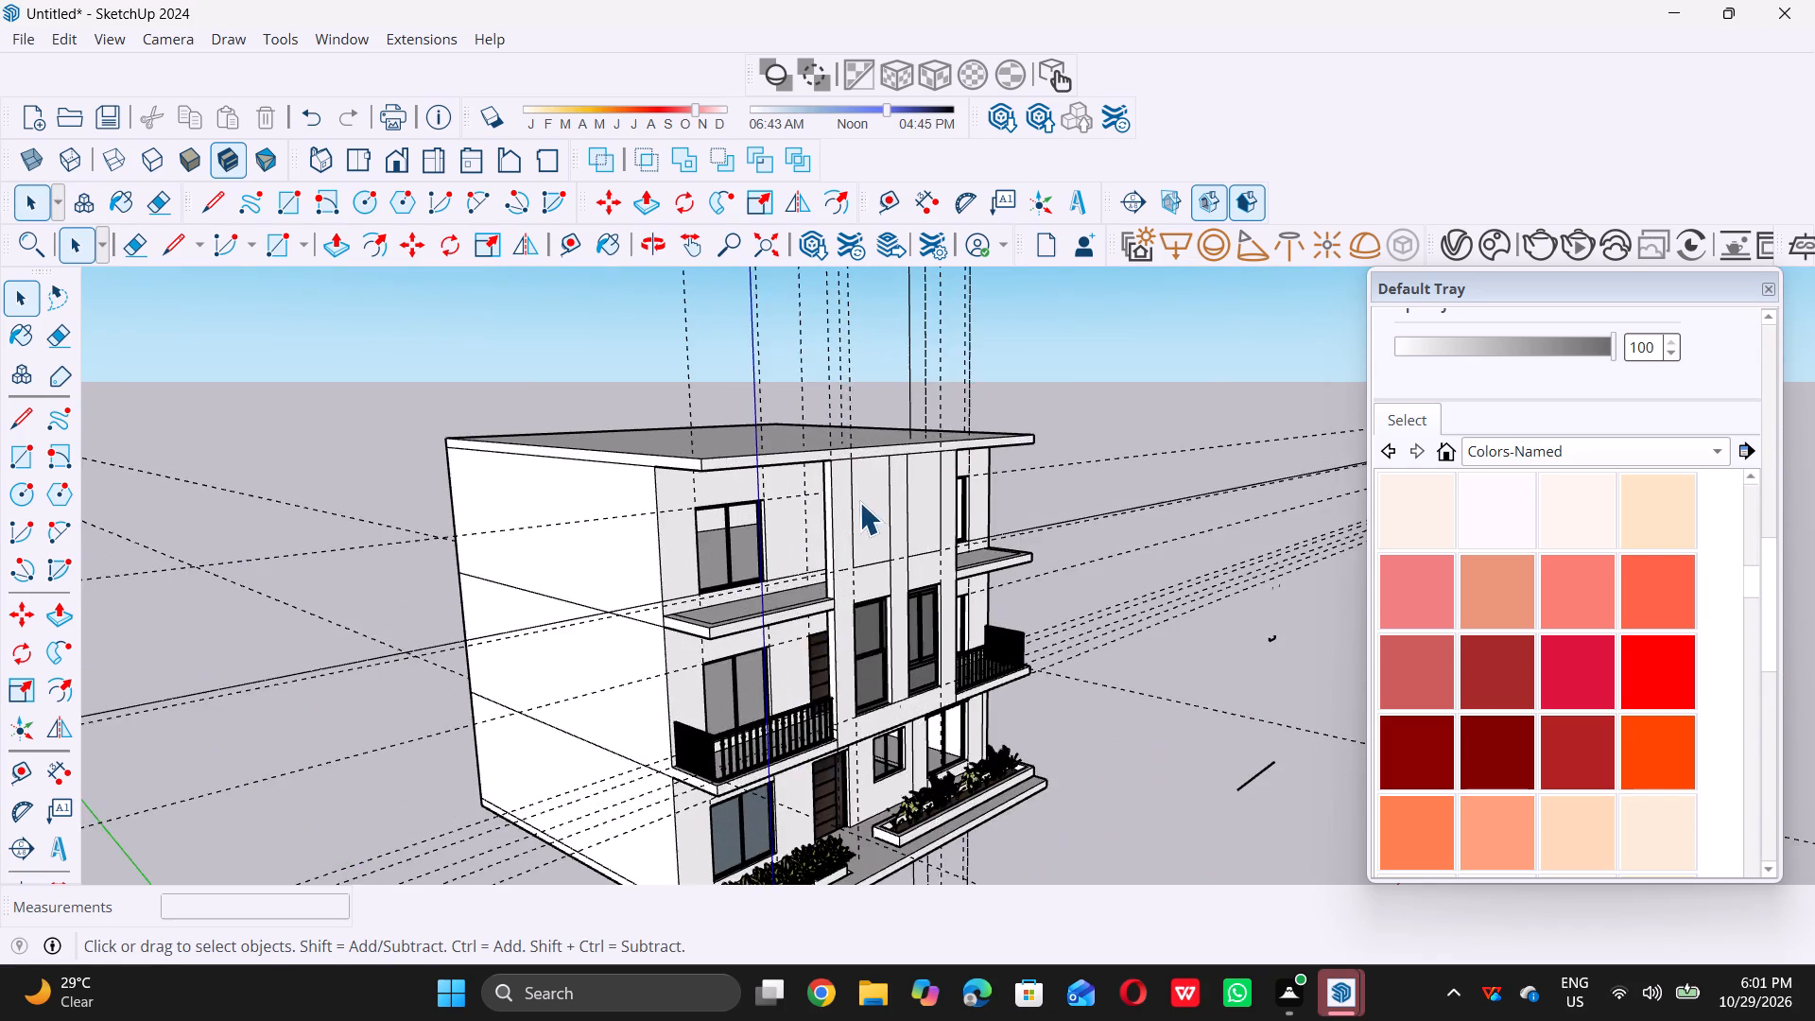
scroll(859, 502, "up", 8)
left_click(865, 506)
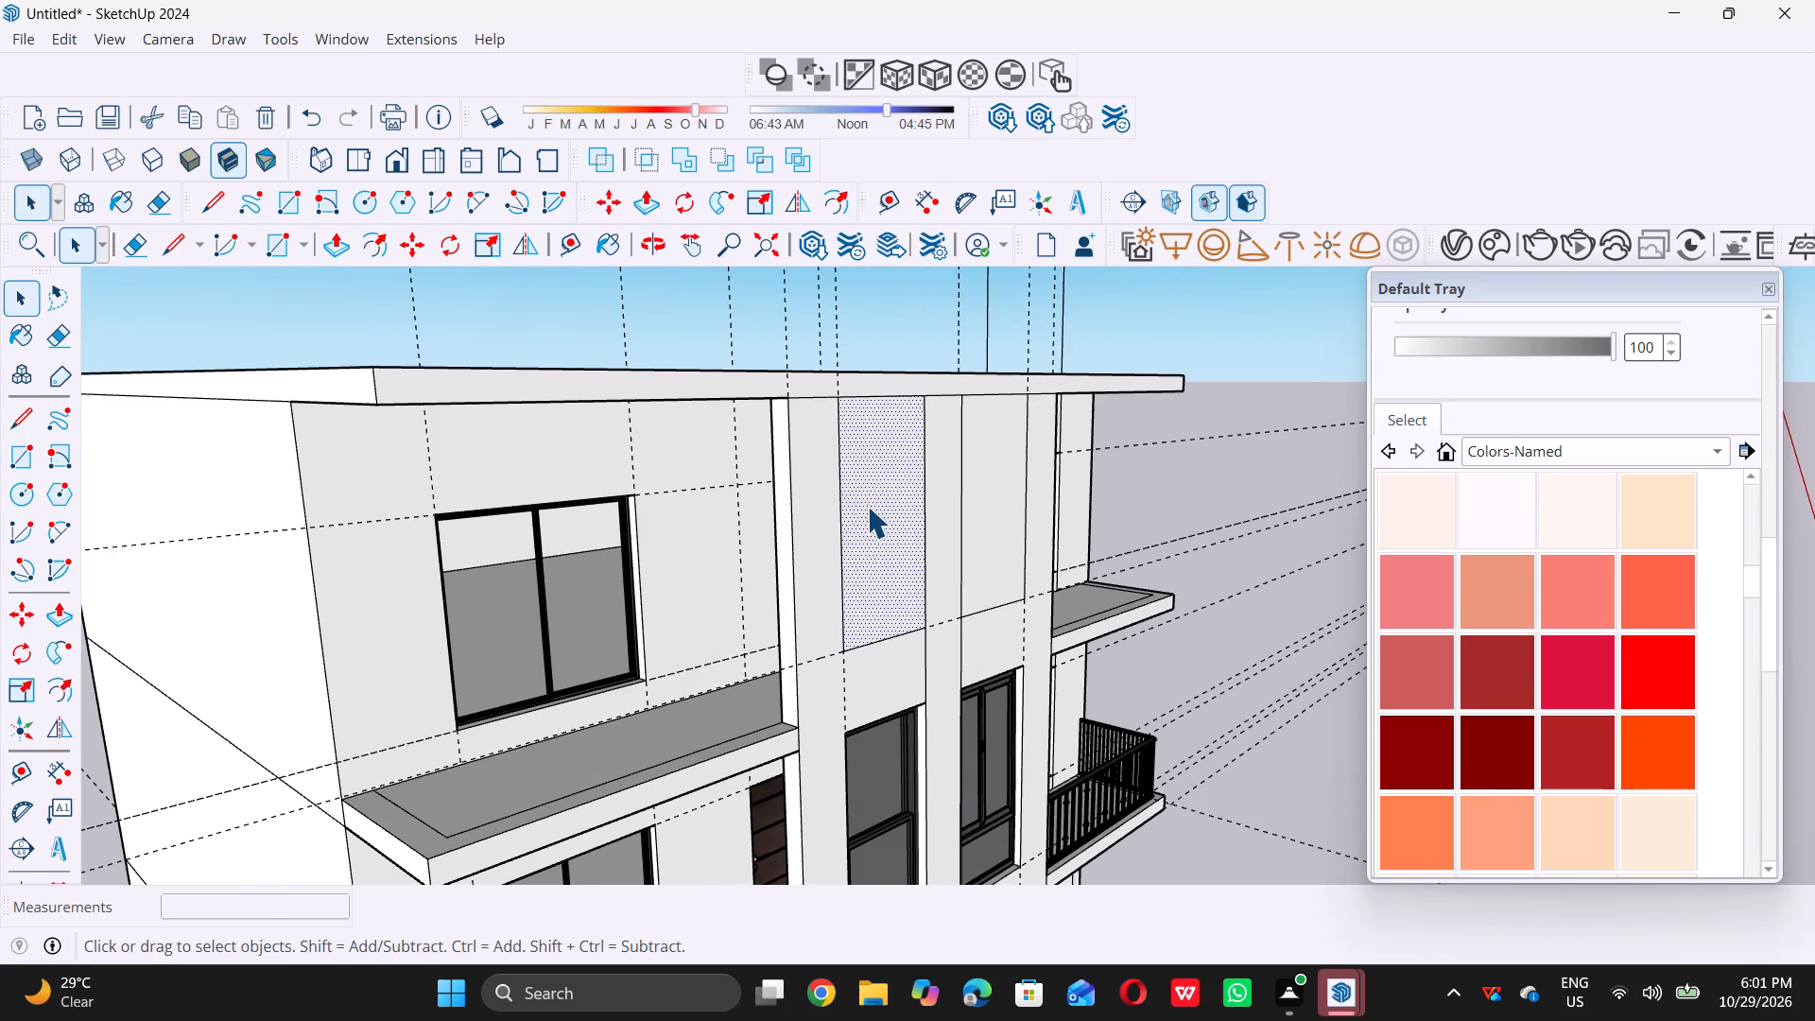
key("p")
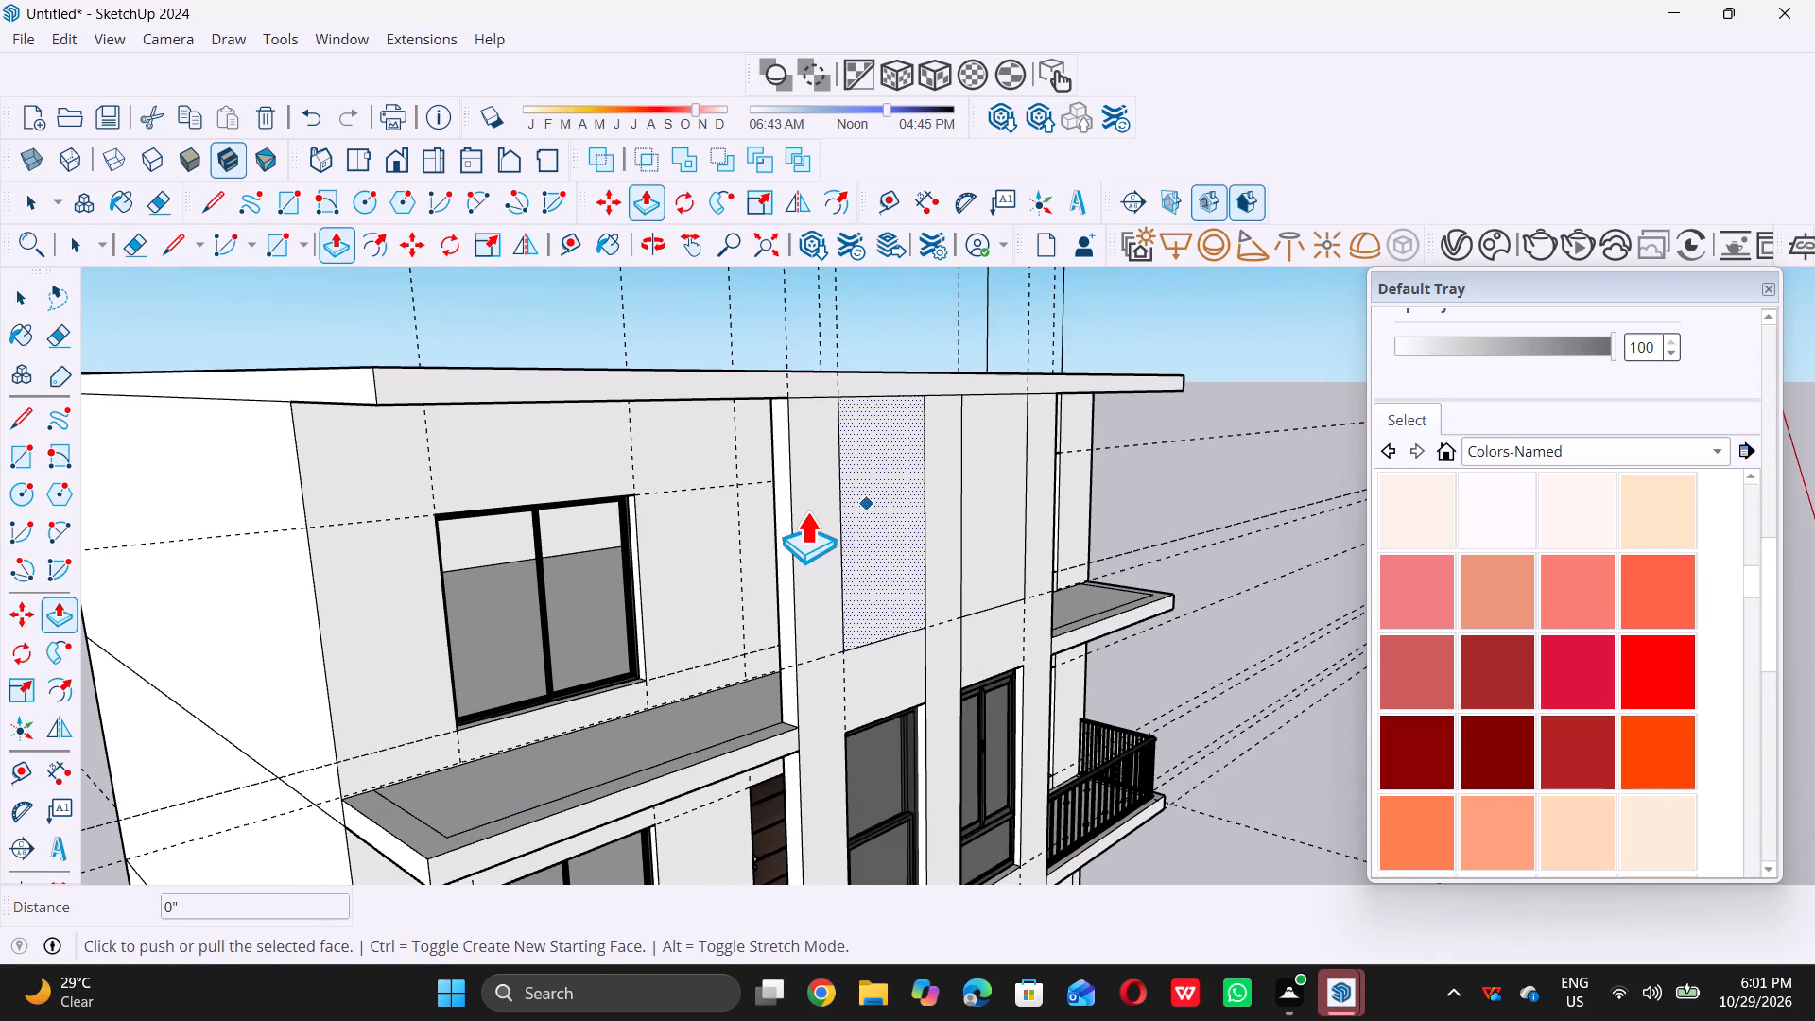
left_click(869, 529)
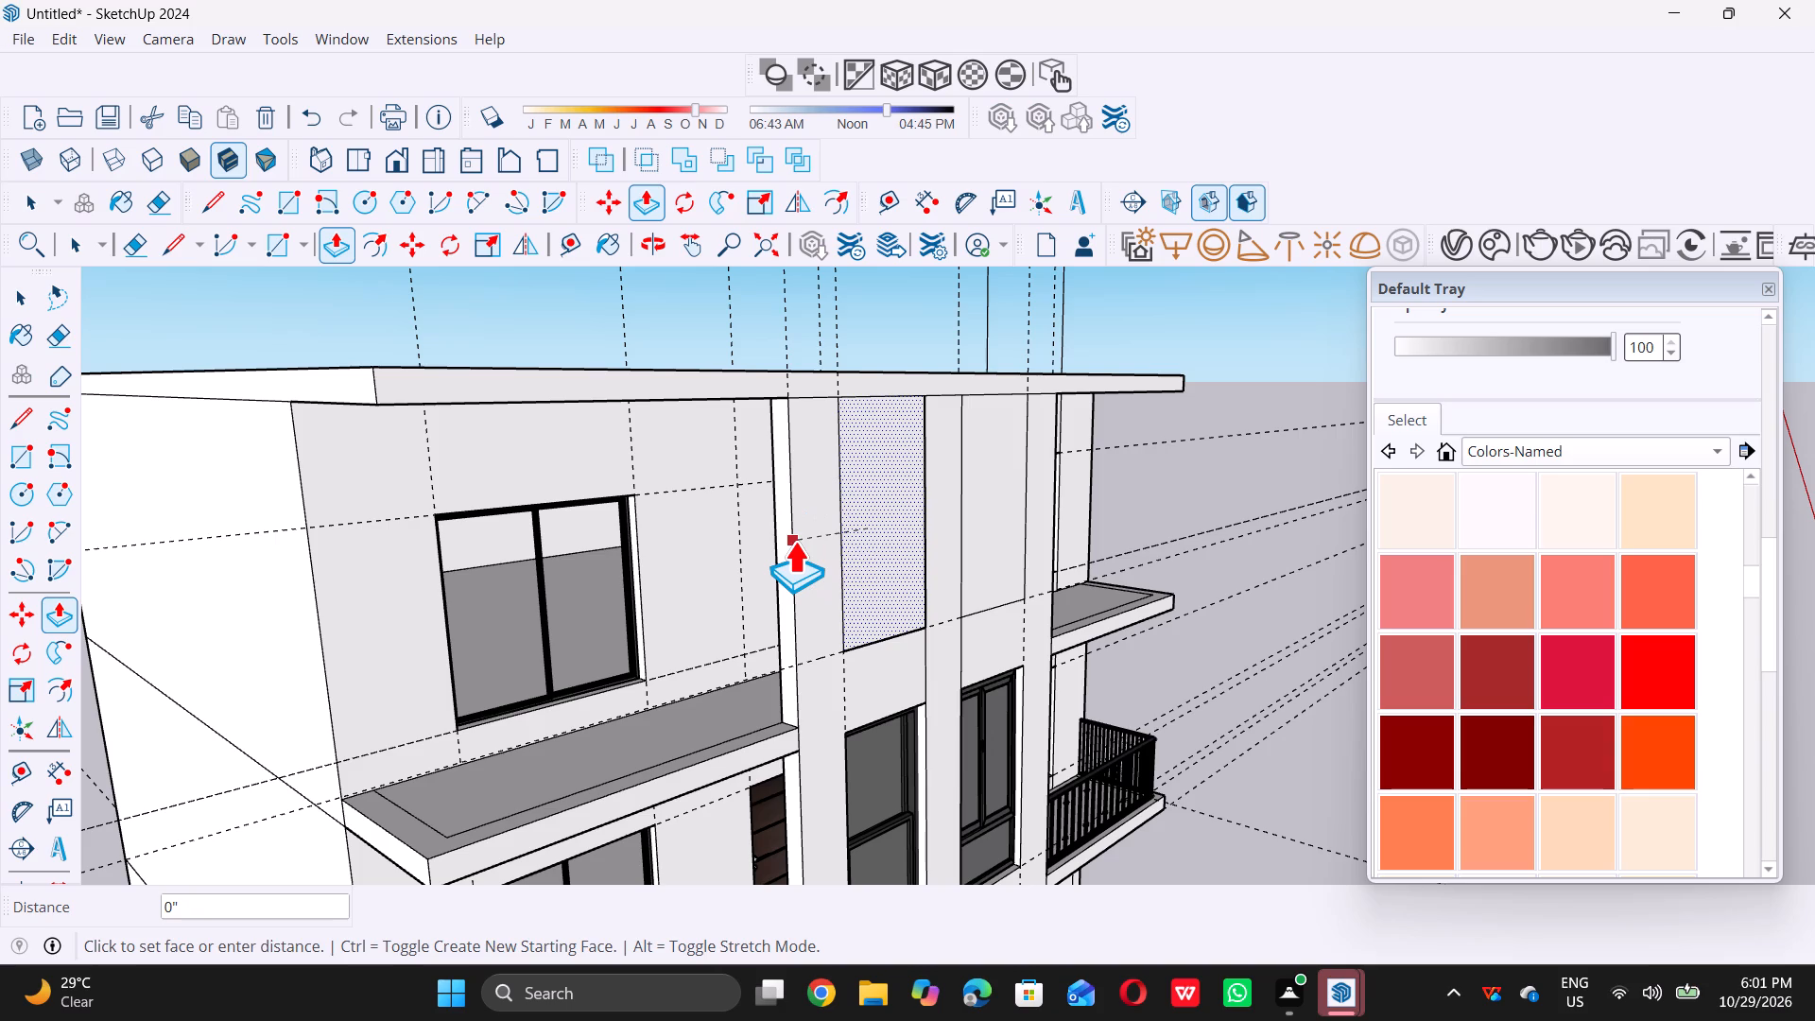
scroll(781, 543, "up", 1)
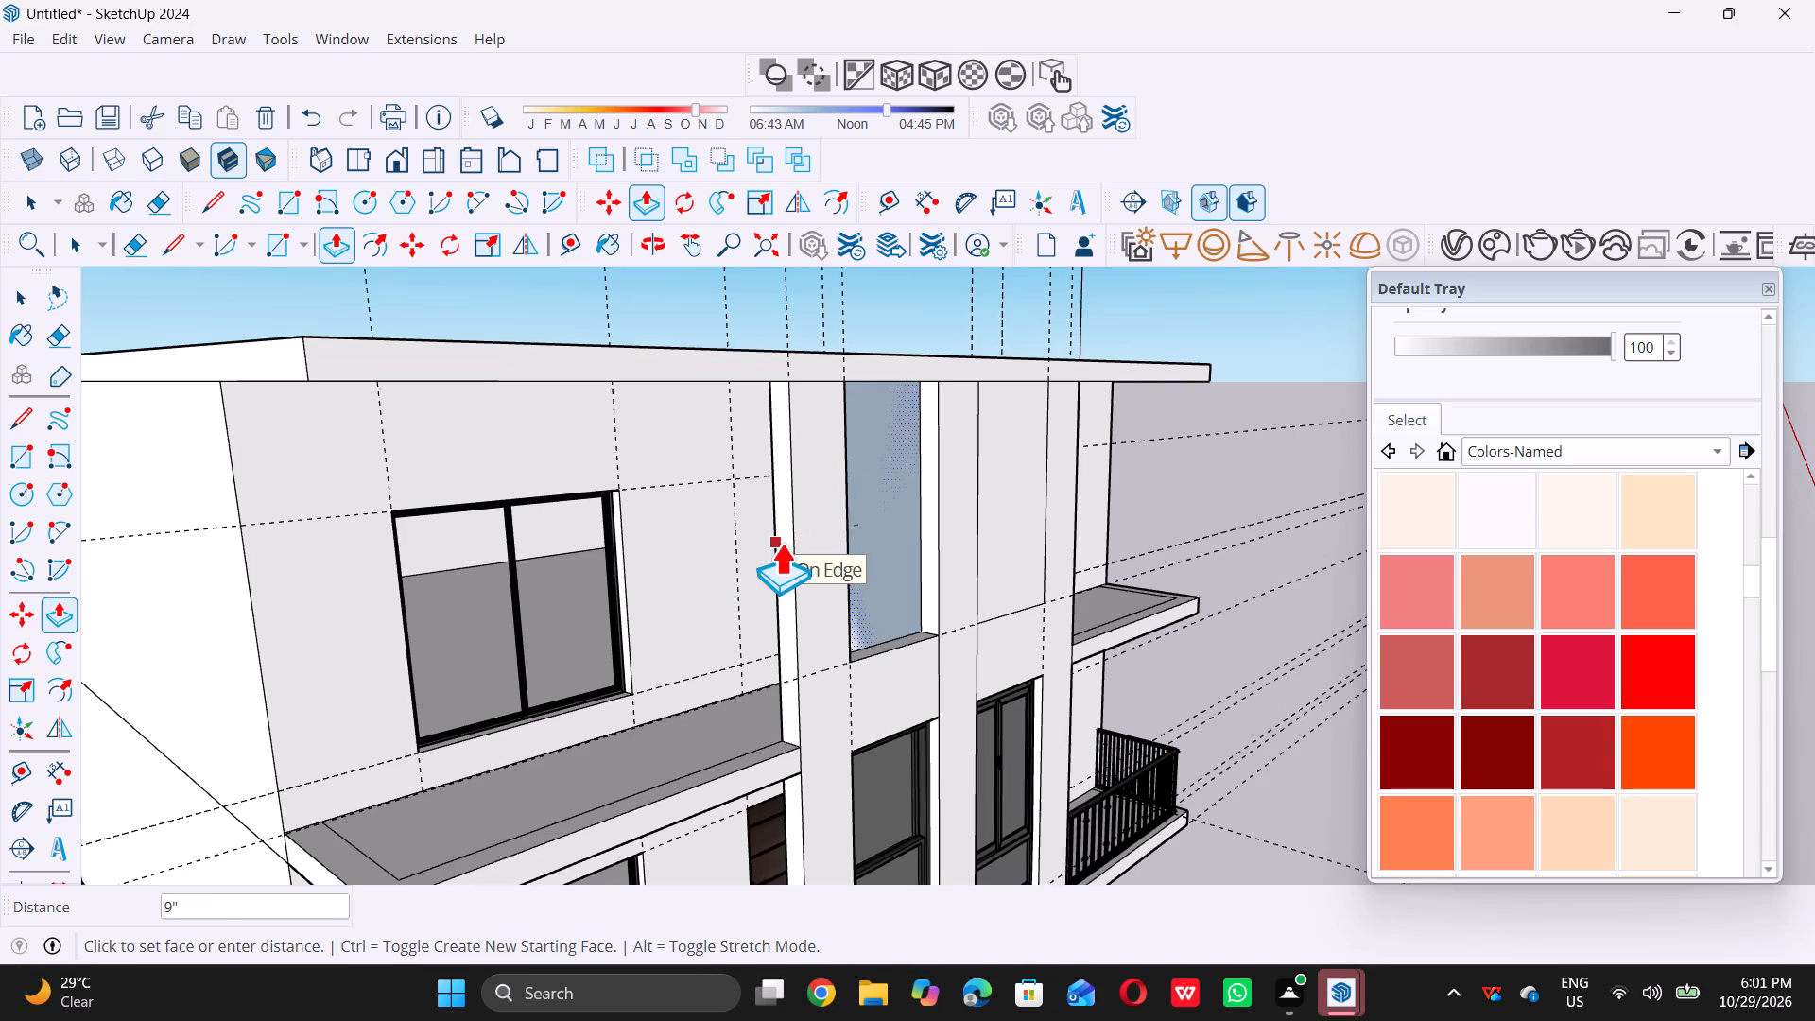
left_click(783, 543)
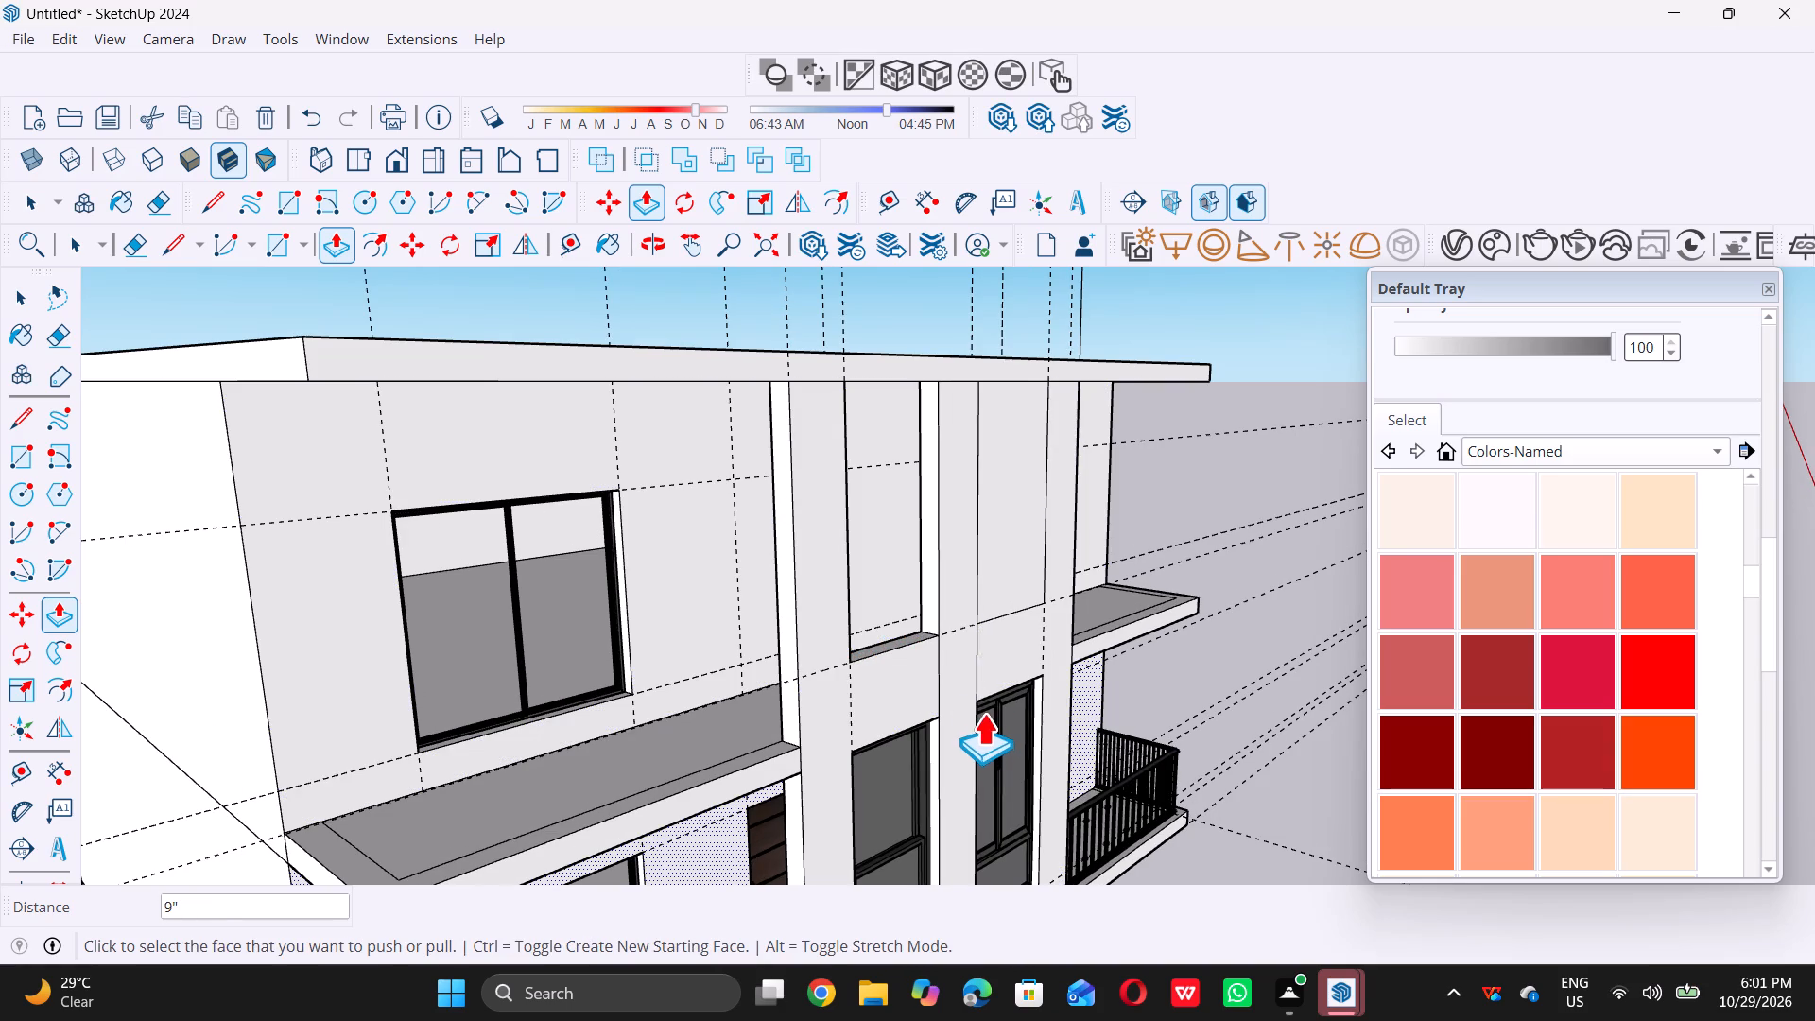
key("space")
Push the right rectangle on the upper central wall 9" inward to cut a matching opening through the wall.
scroll(810, 508, "down", 4)
middle_click_drag(876, 508, 608, 580)
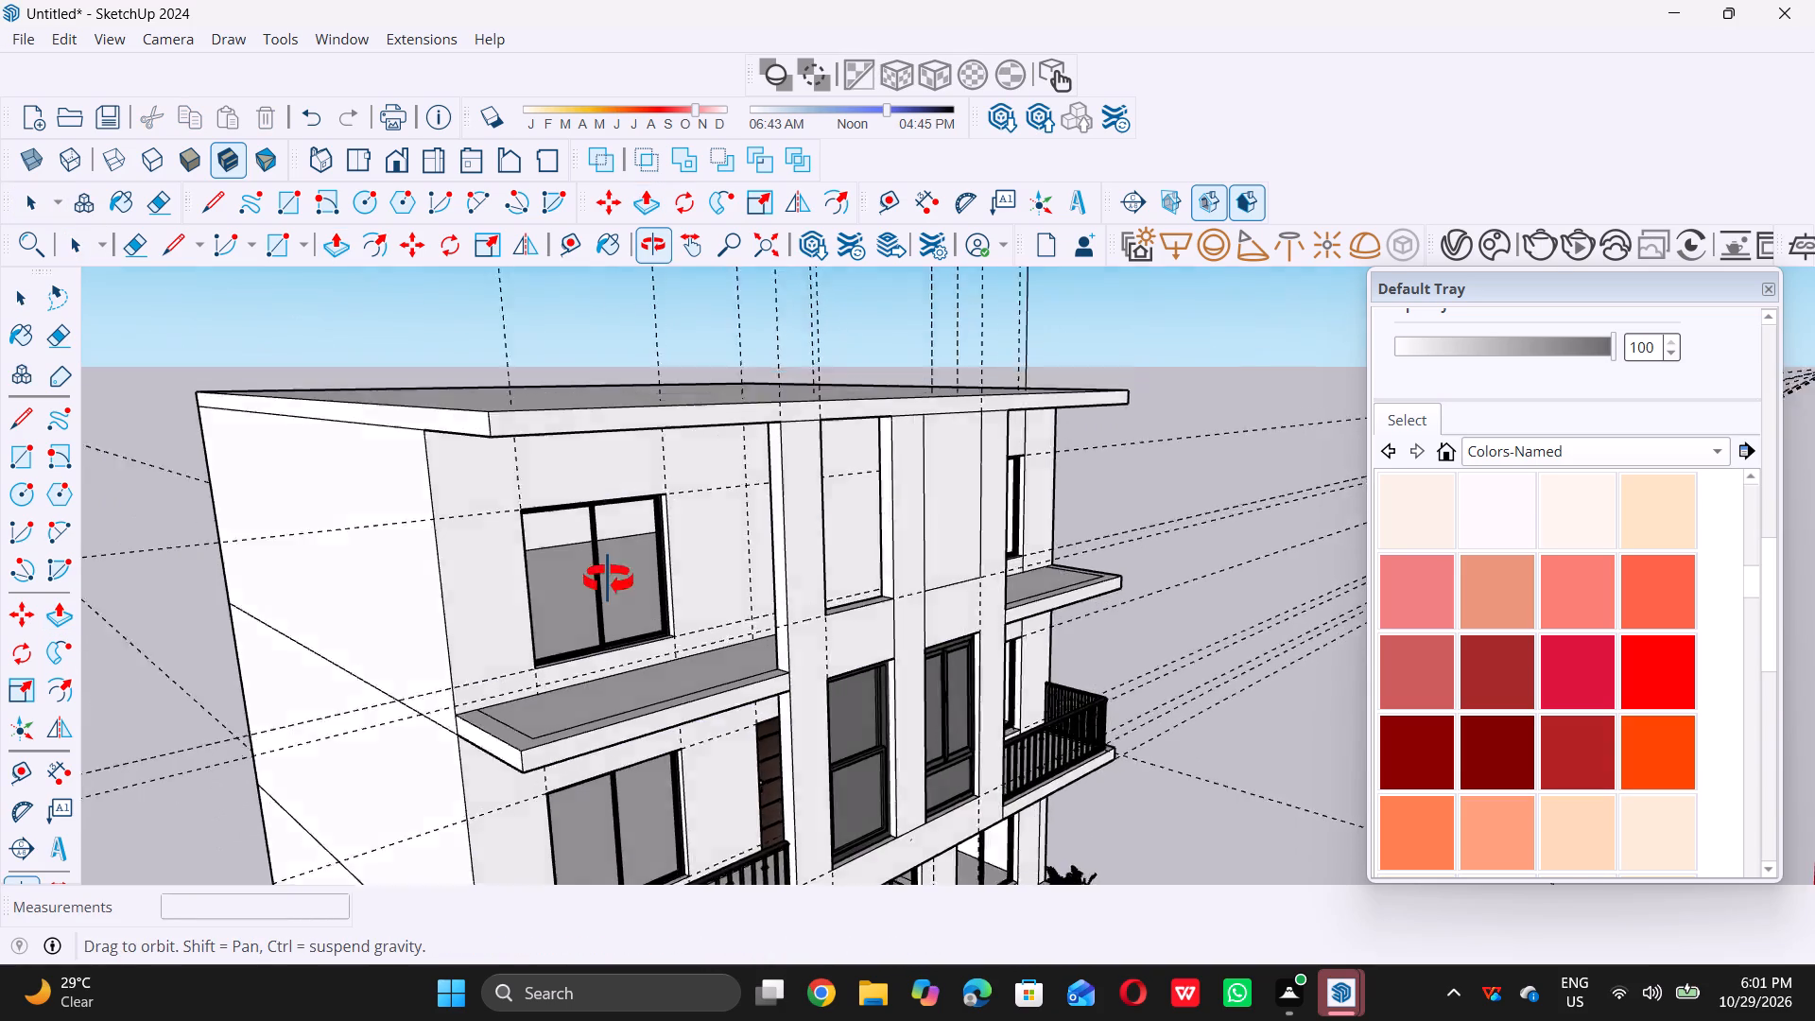
middle_click_drag(608, 580, 245, 642)
scroll(605, 571, "down", 5)
middle_click_drag(879, 754, 878, 712)
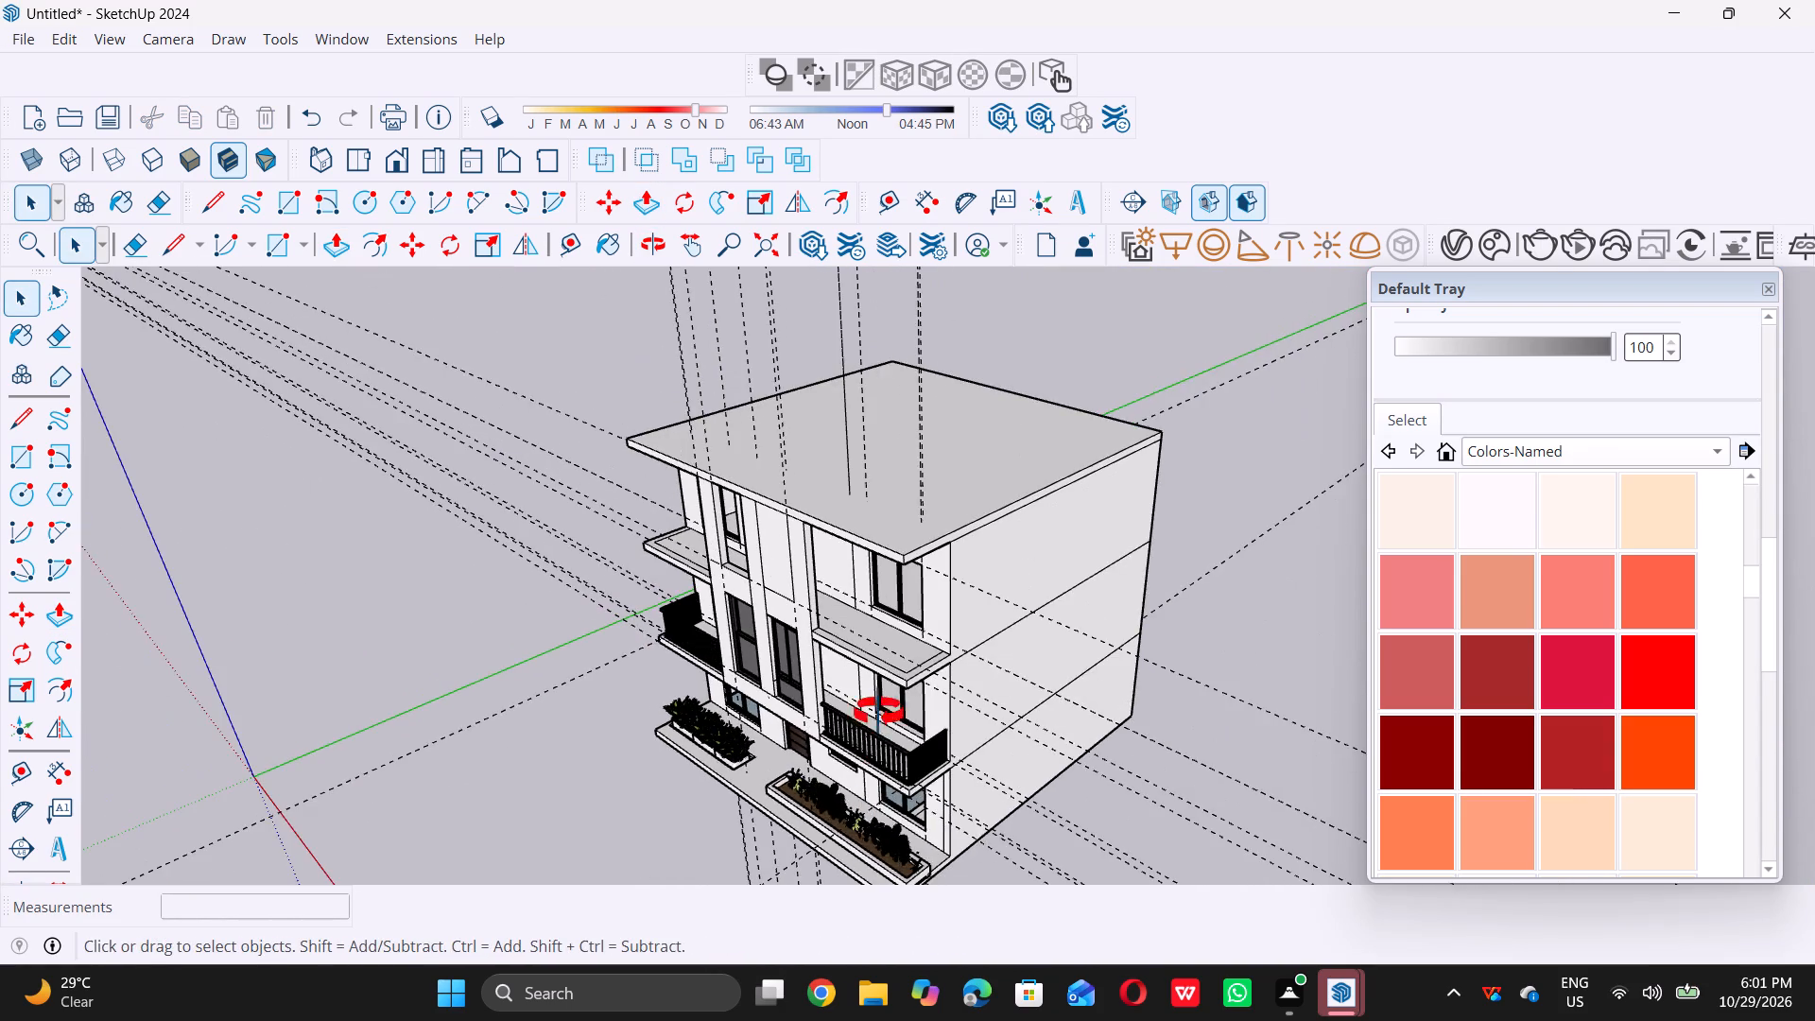
middle_click_drag(878, 712, 836, 595)
scroll(869, 608, "down", 9)
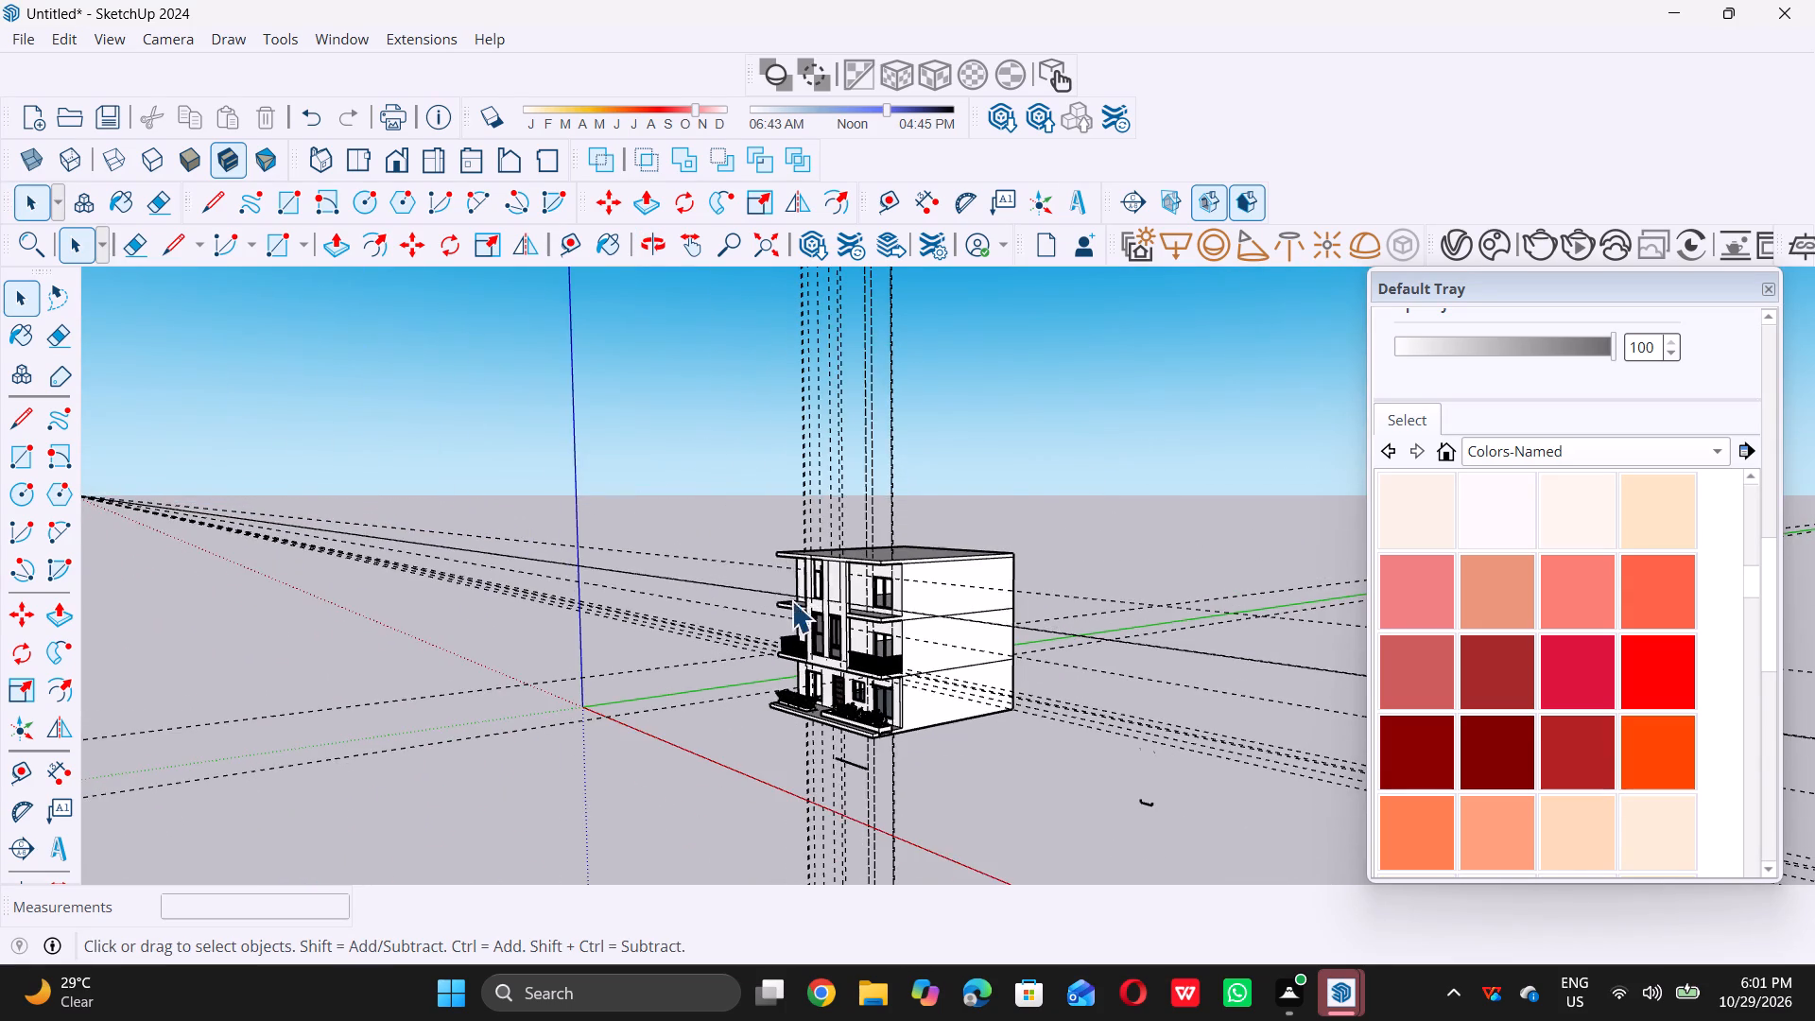
middle_click_drag(798, 586, 957, 592)
scroll(911, 602, "up", 6)
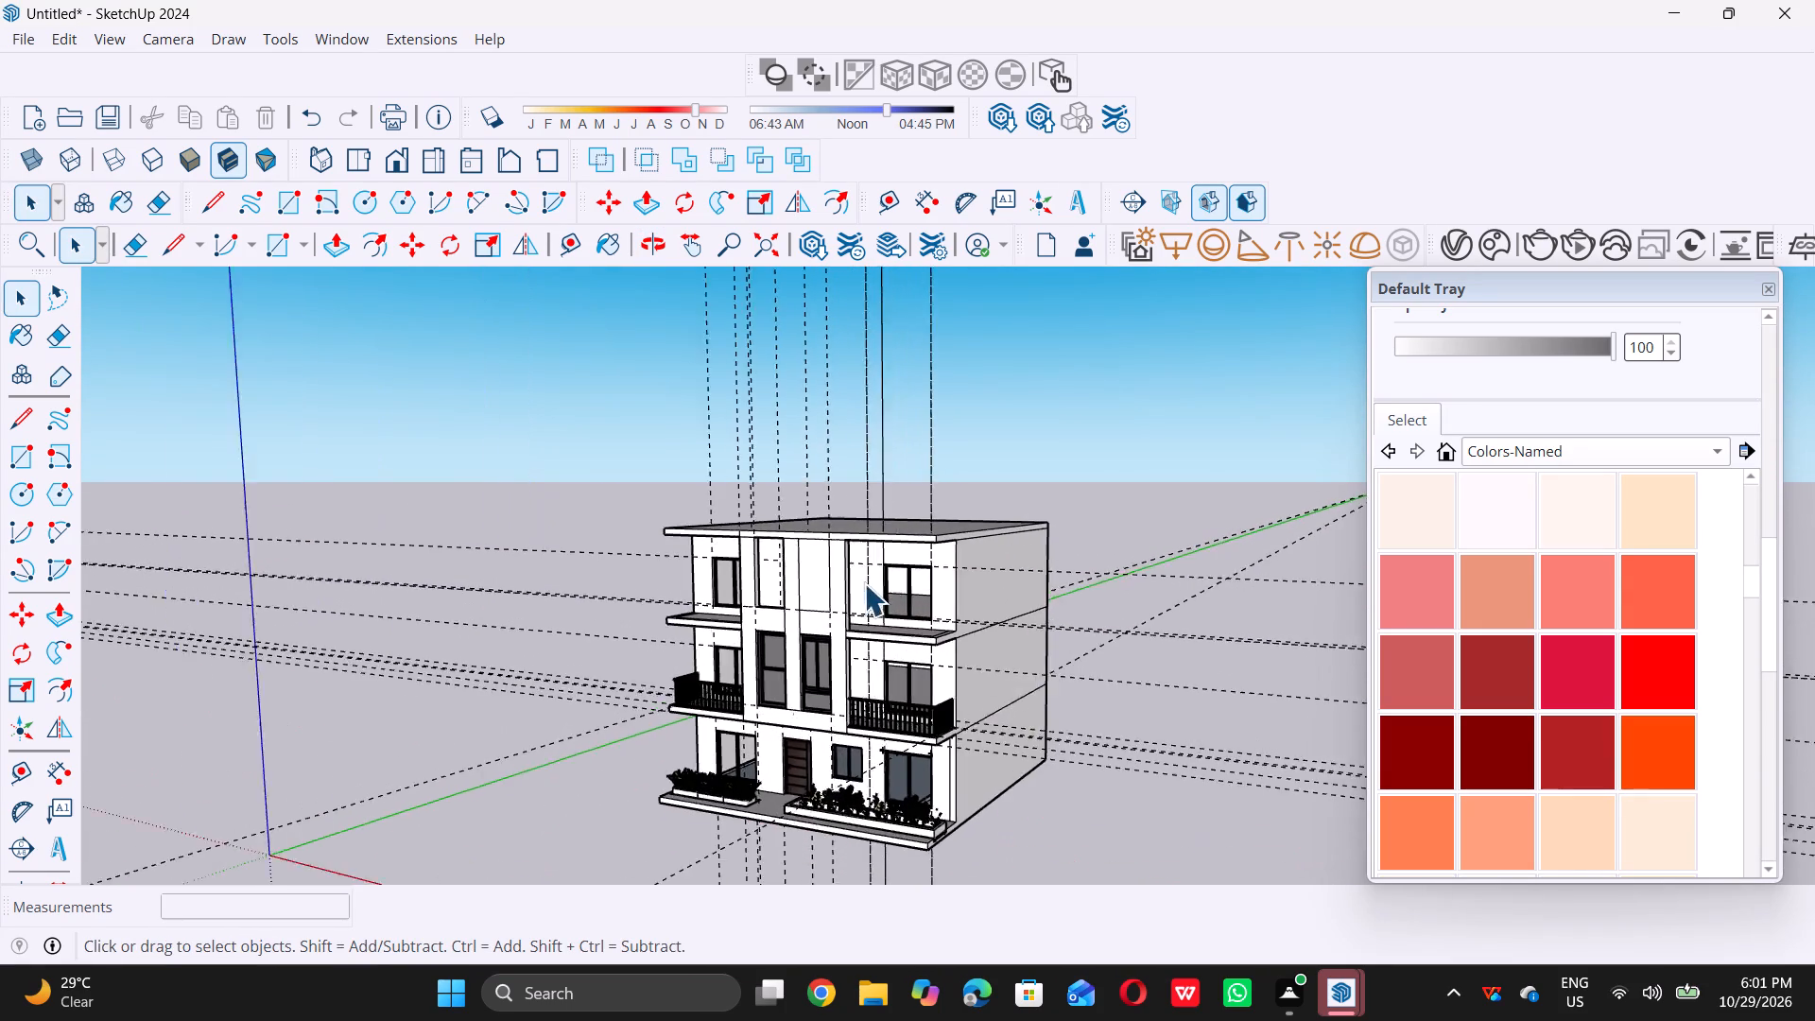
scroll(828, 590, "up", 8)
middle_click_drag(780, 579, 749, 581)
scroll(754, 583, "down", 1)
scroll(756, 583, "up", 4)
double_click(756, 583)
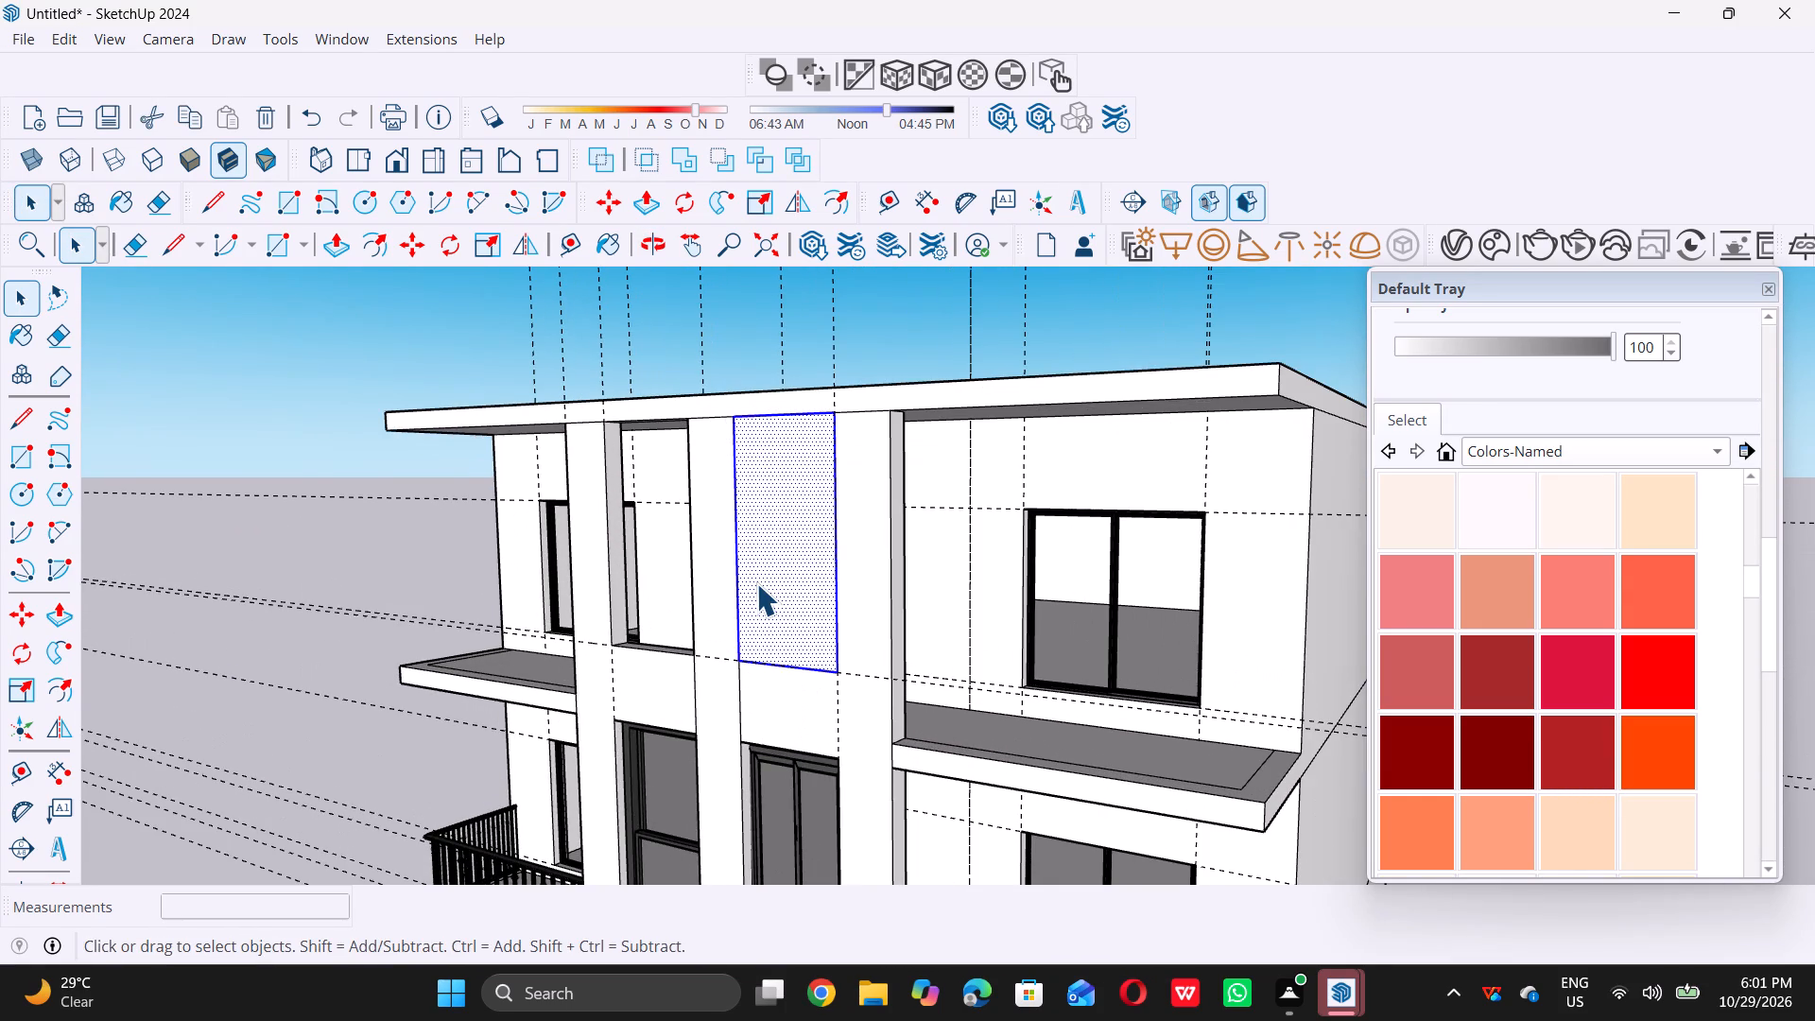
key("p")
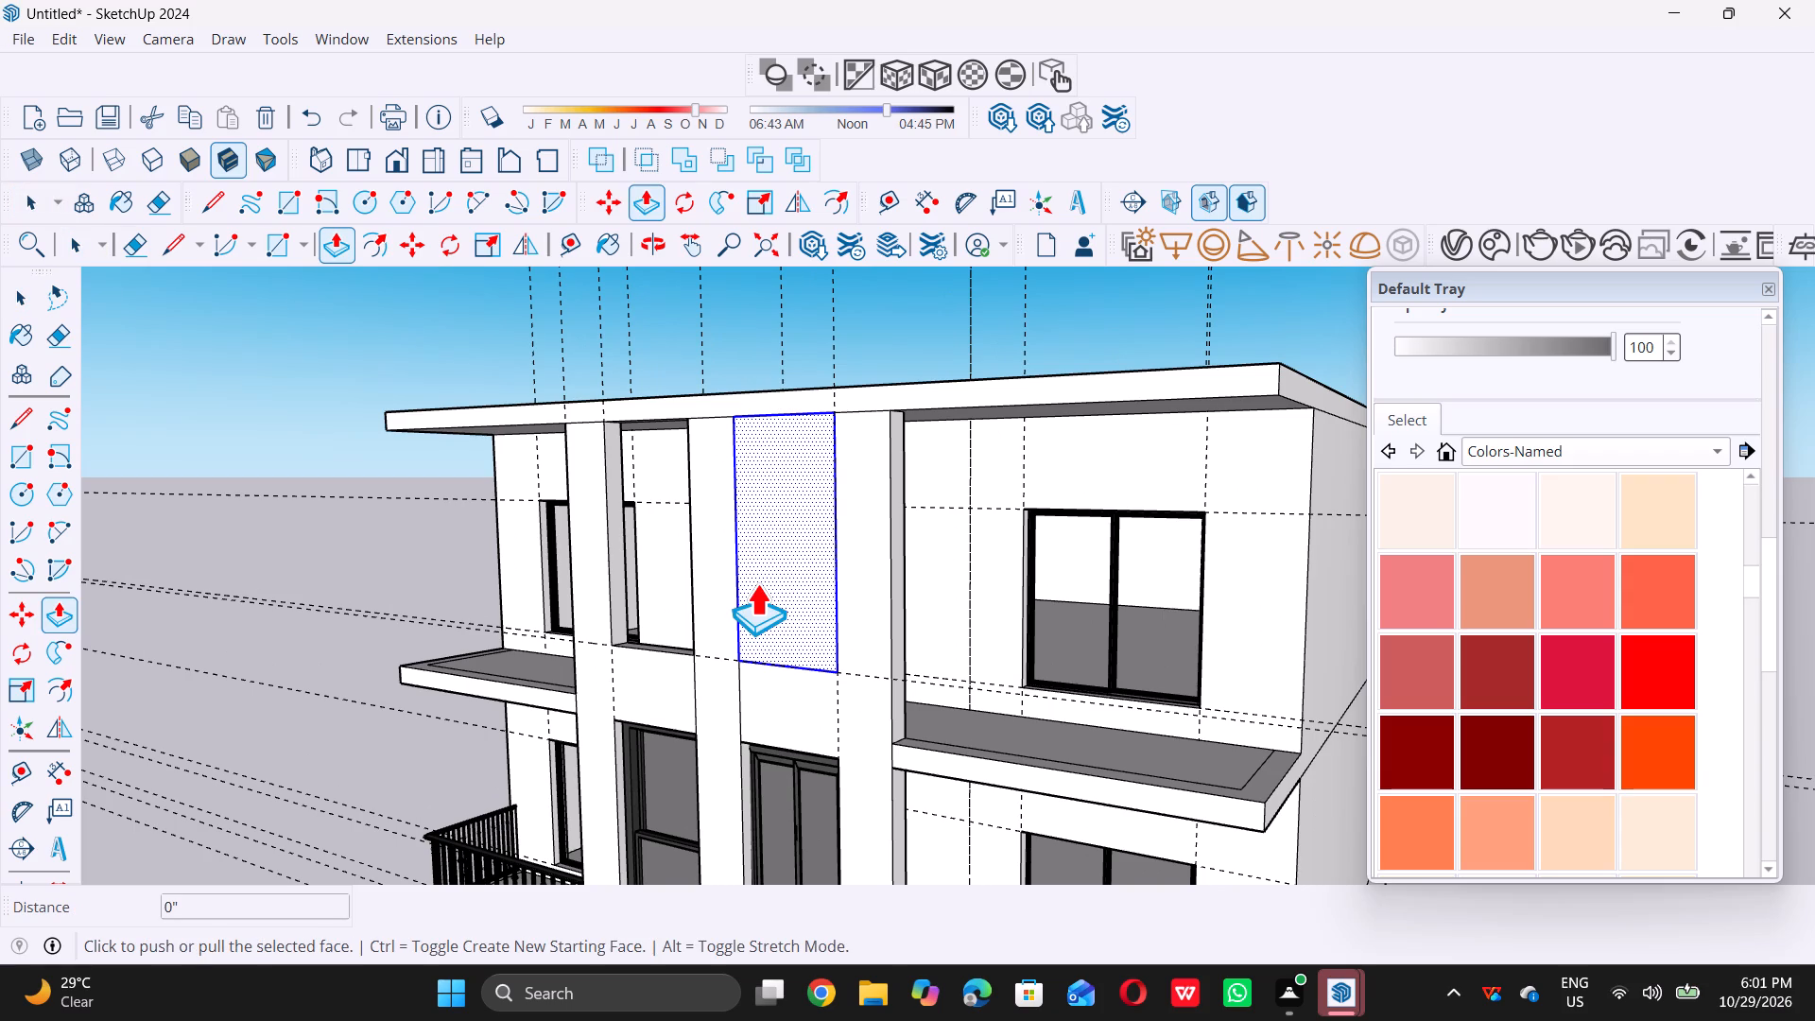
left_click(795, 564)
scroll(886, 566, "up", 2)
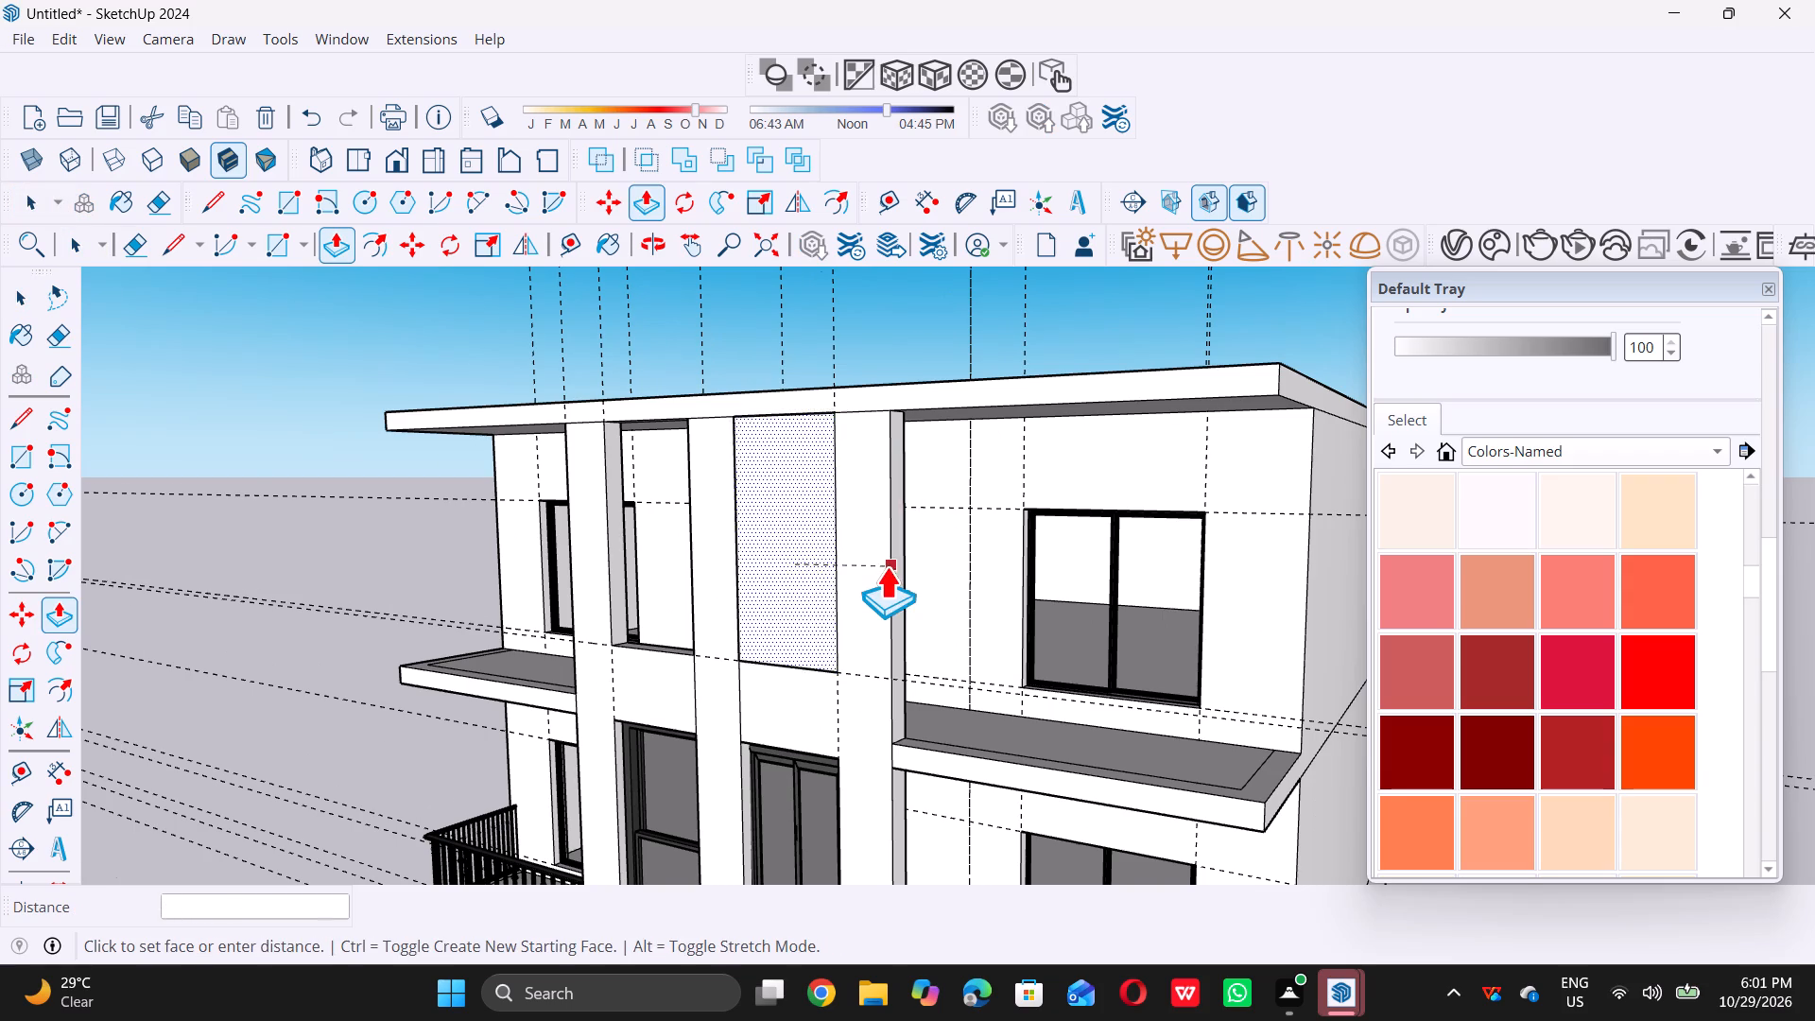
scroll(886, 566, "up", 2)
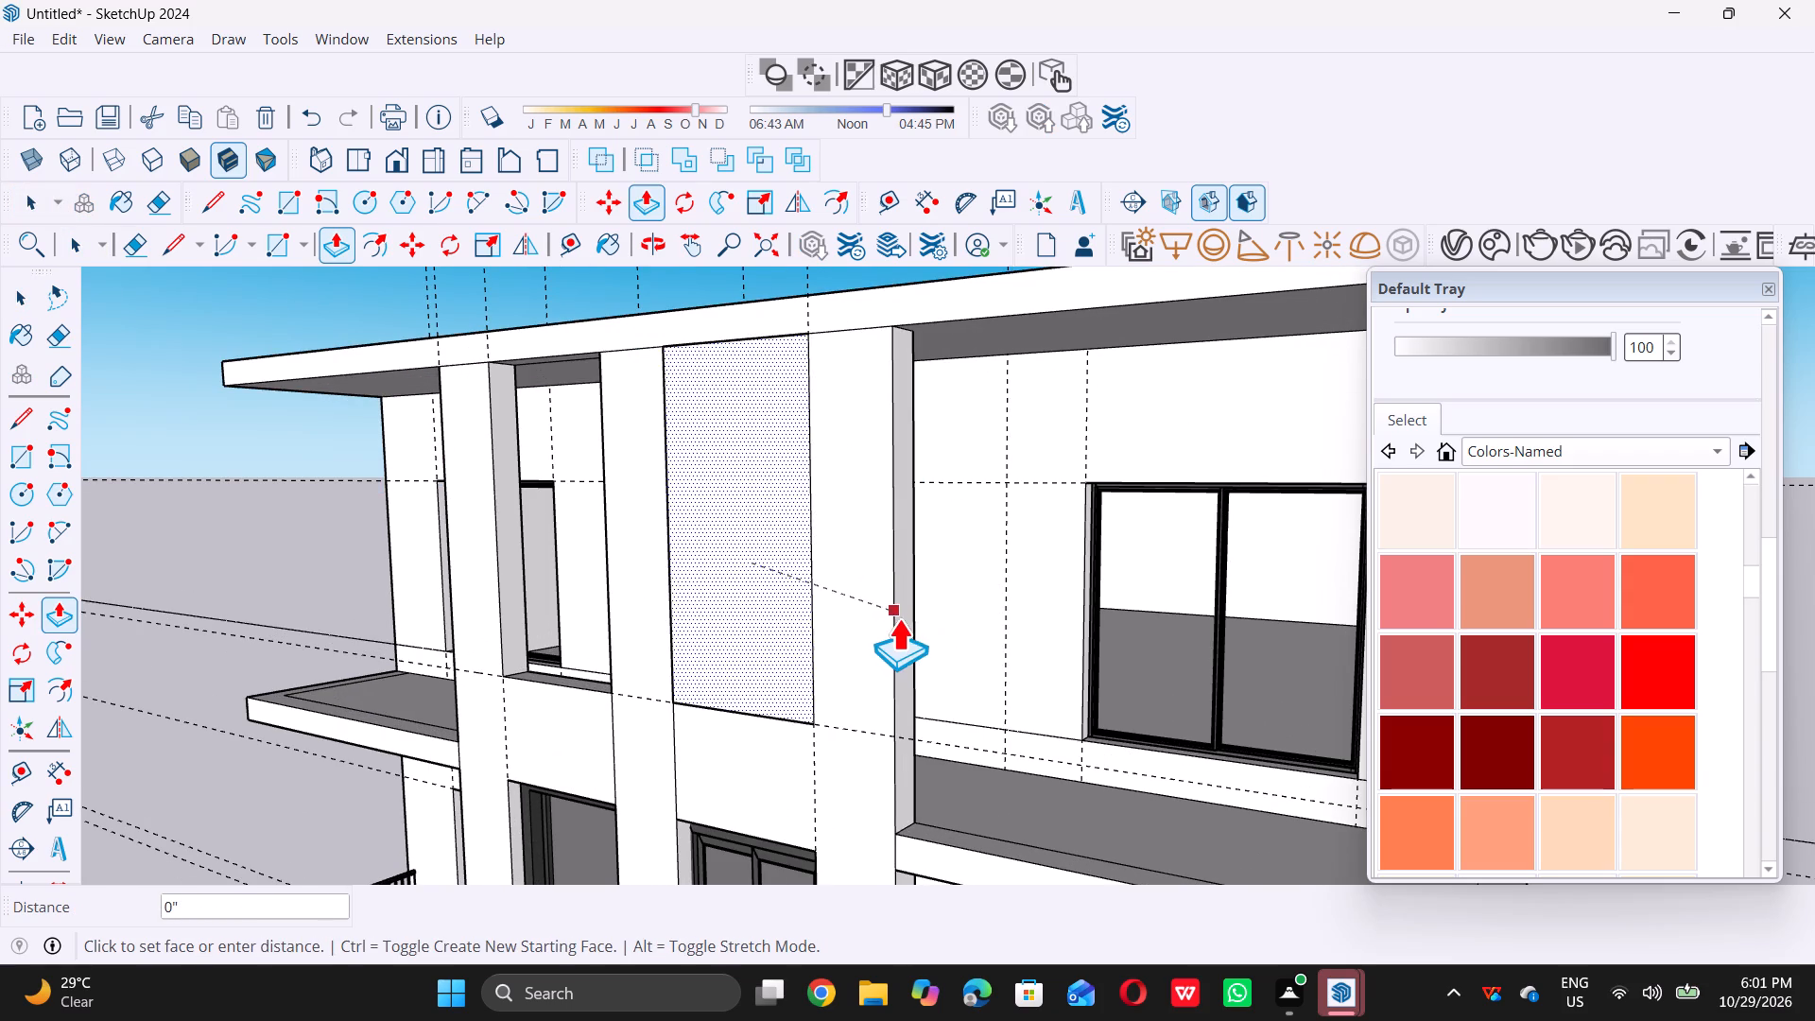
scroll(923, 648, "up", 3)
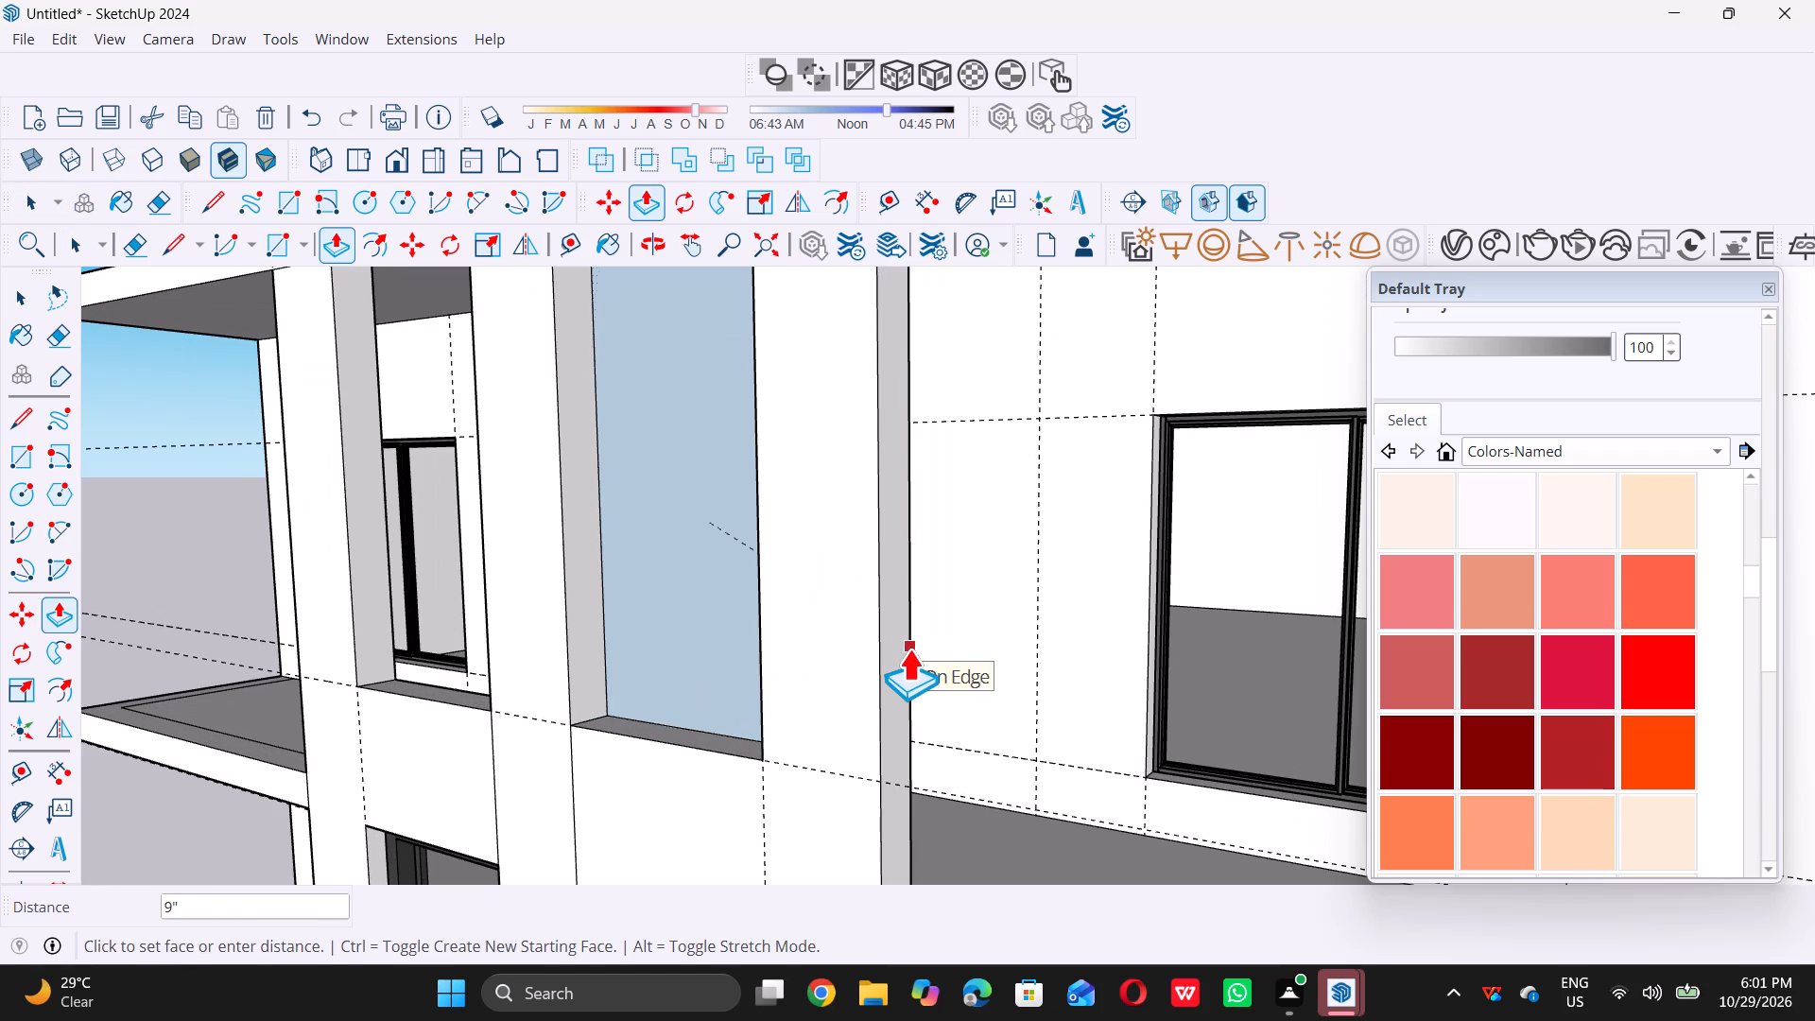
double_click(908, 649)
key("space")
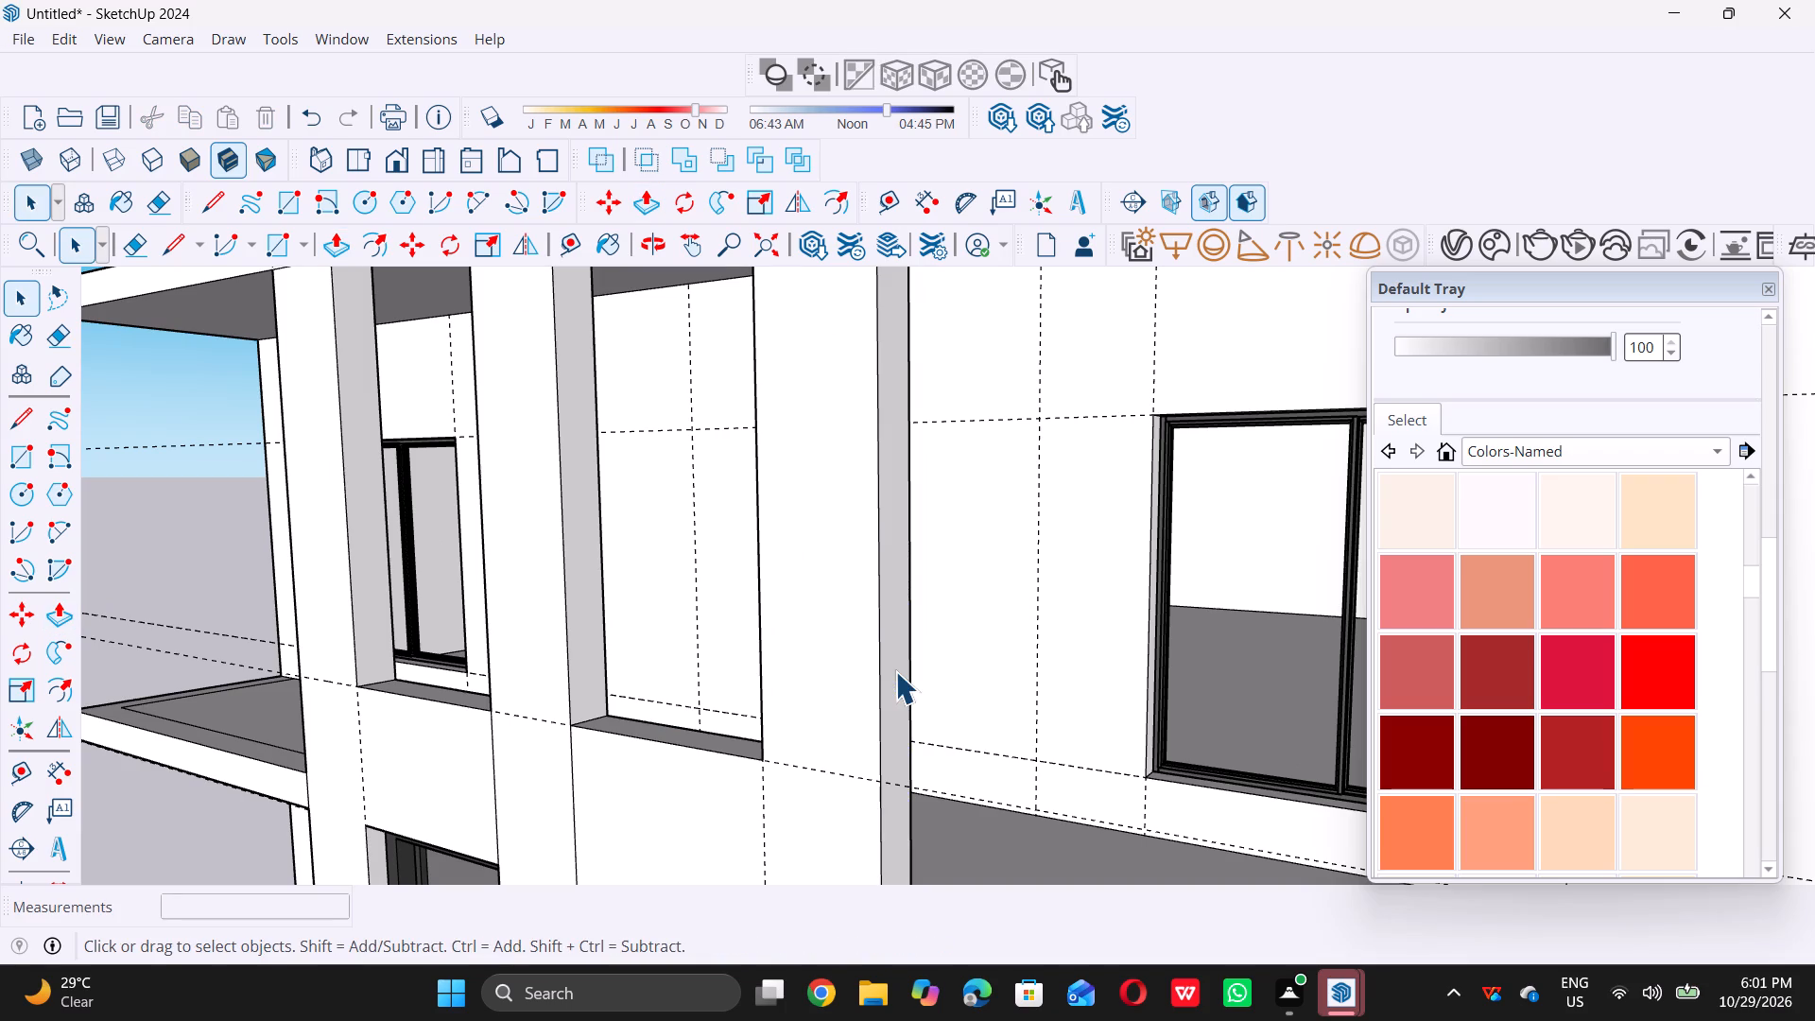
Examine the front facade from the front and both sides, comparing the new upper central openings with the windows below.
scroll(956, 620, "down", 7)
scroll(926, 618, "down", 18)
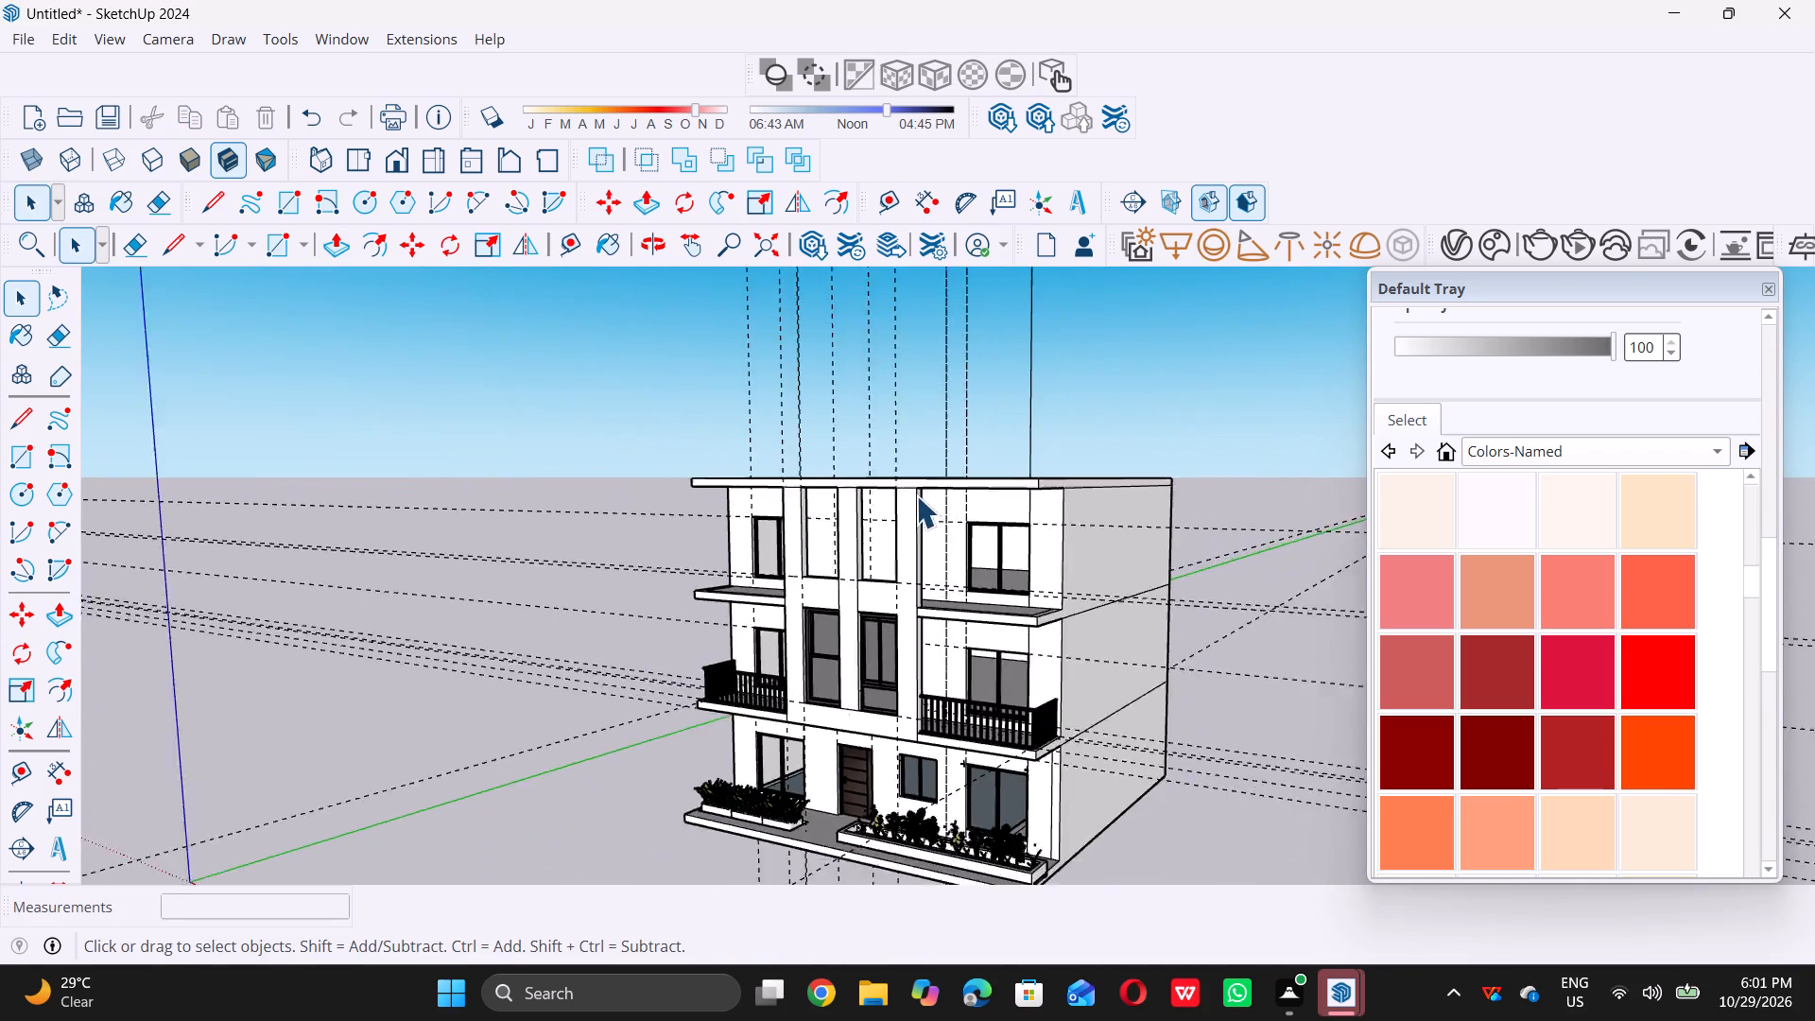
scroll(916, 495, "down", 11)
middle_click_drag(754, 616, 1200, 575)
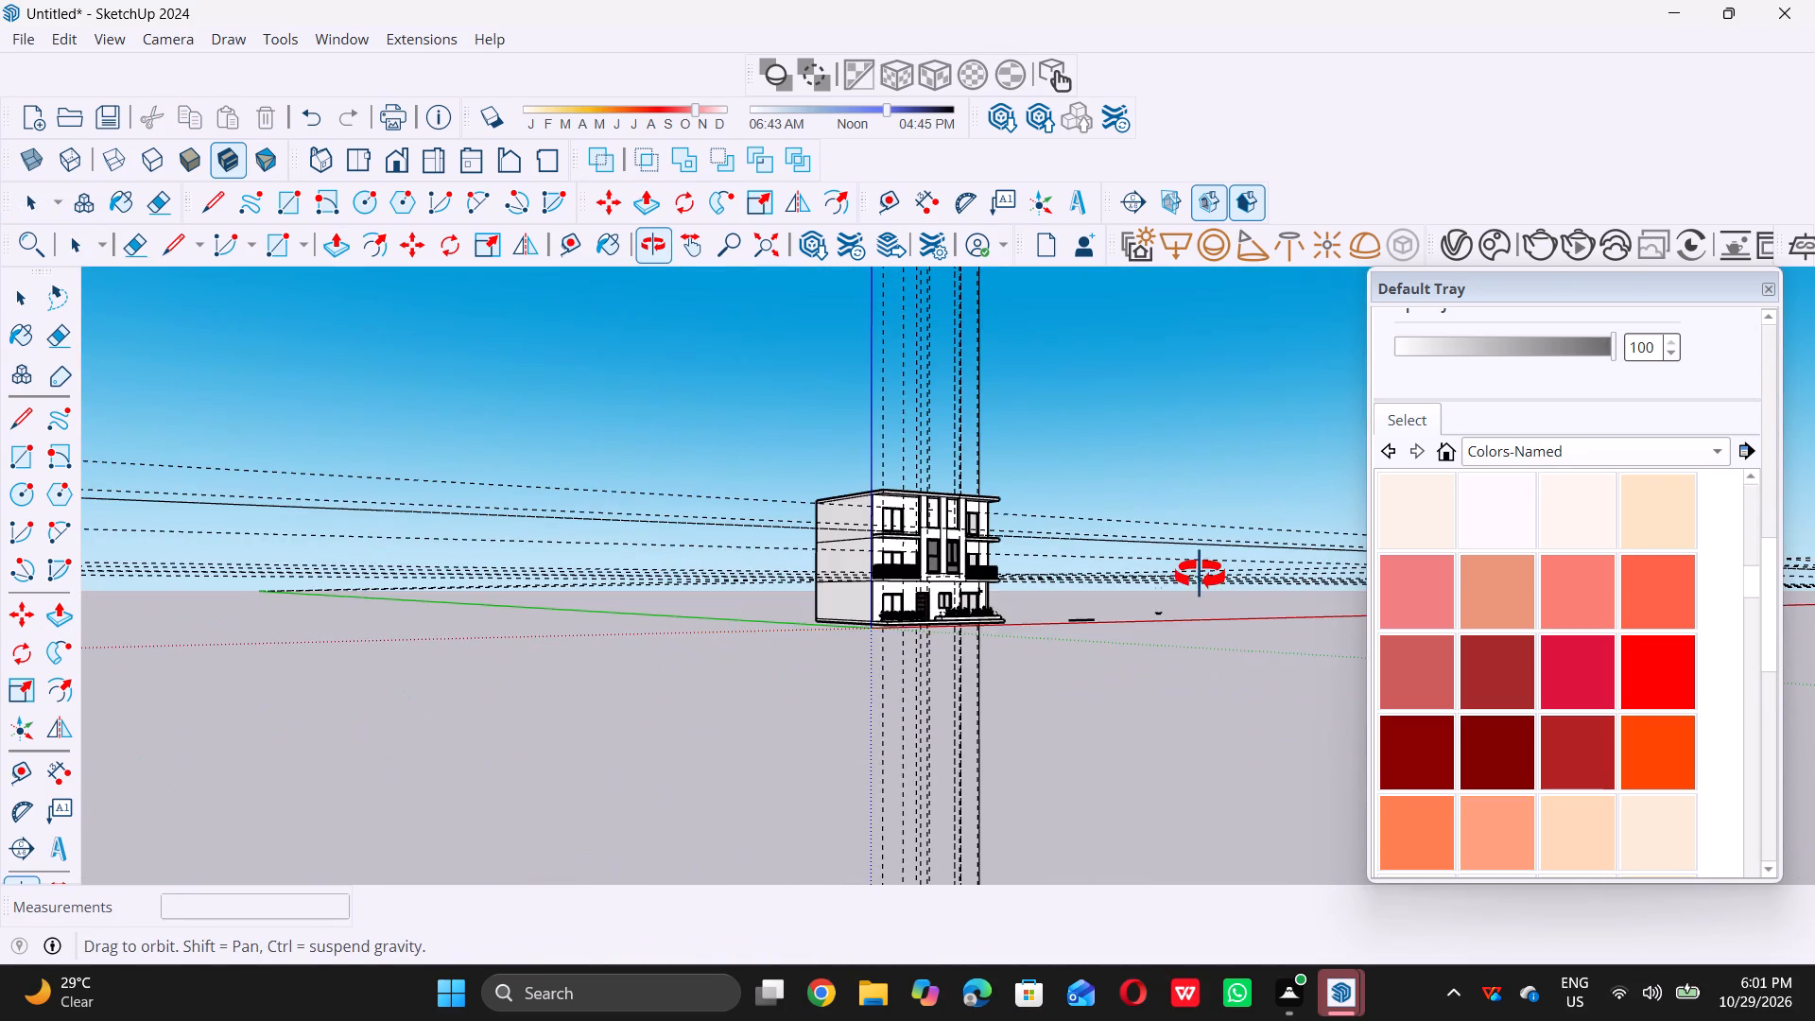
middle_click_drag(1200, 575, 1237, 619)
scroll(989, 515, "up", 9)
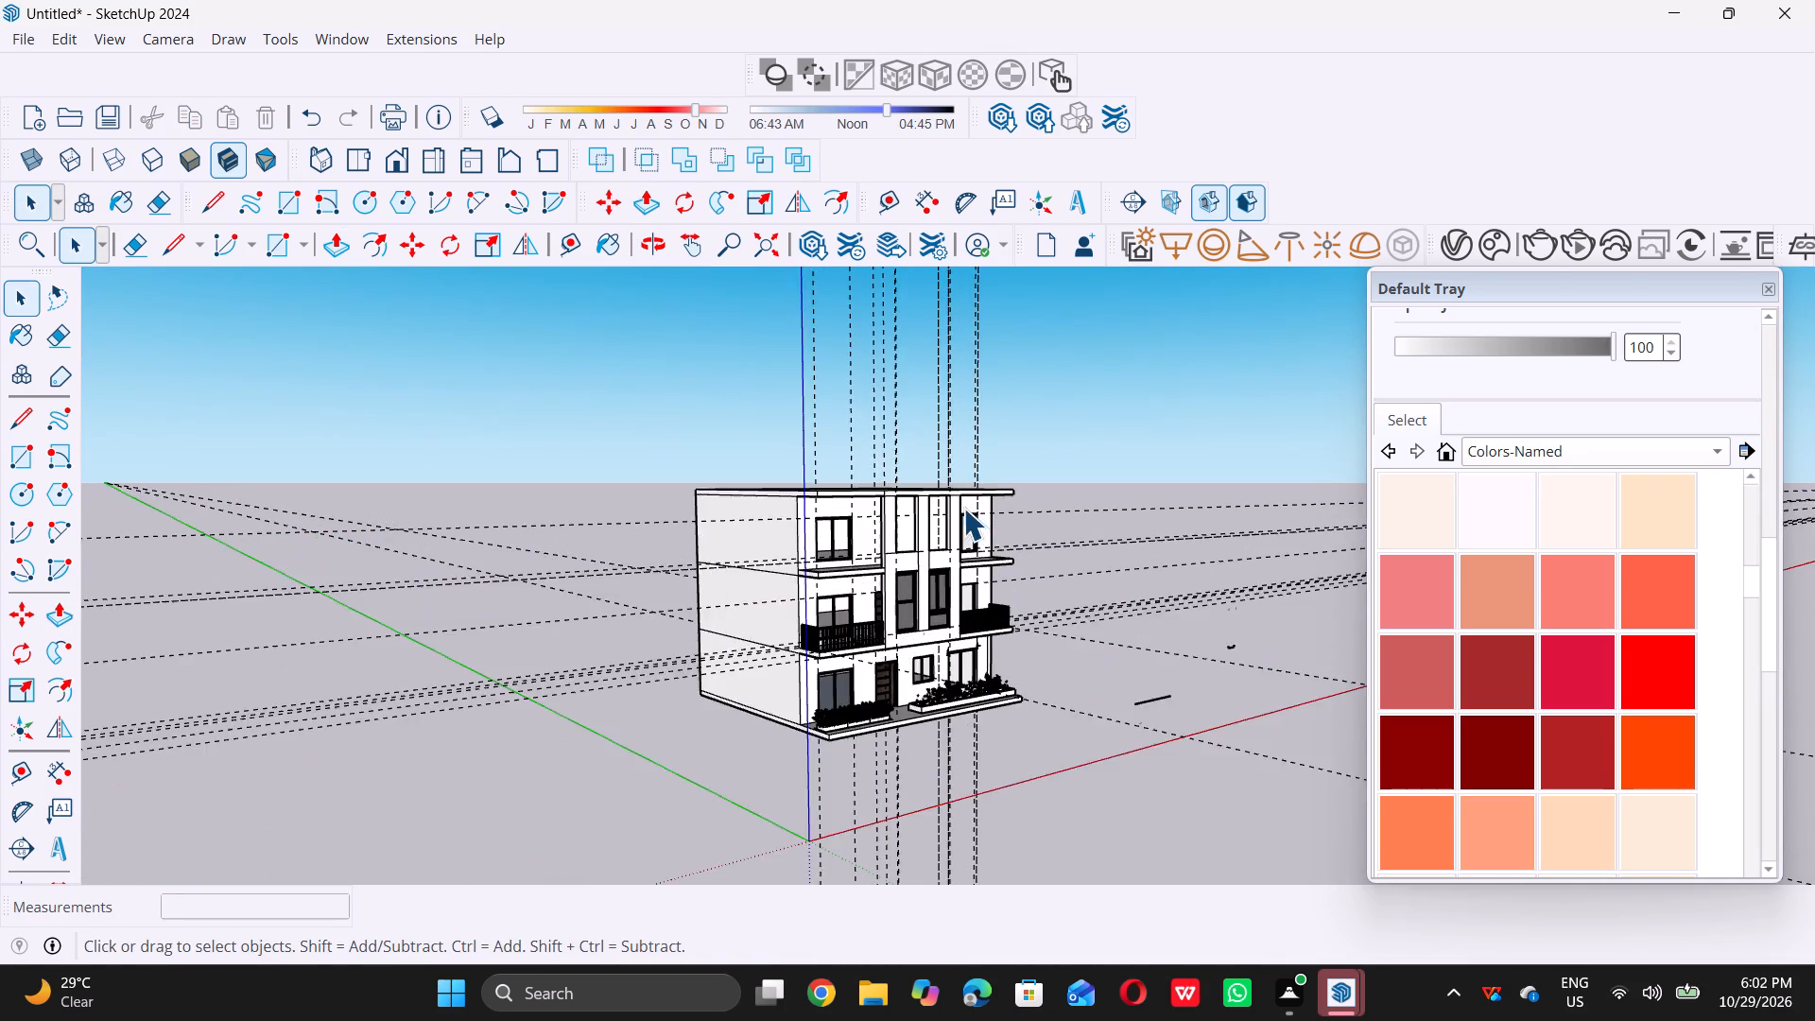
scroll(963, 508, "up", 3)
scroll(848, 546, "up", 6)
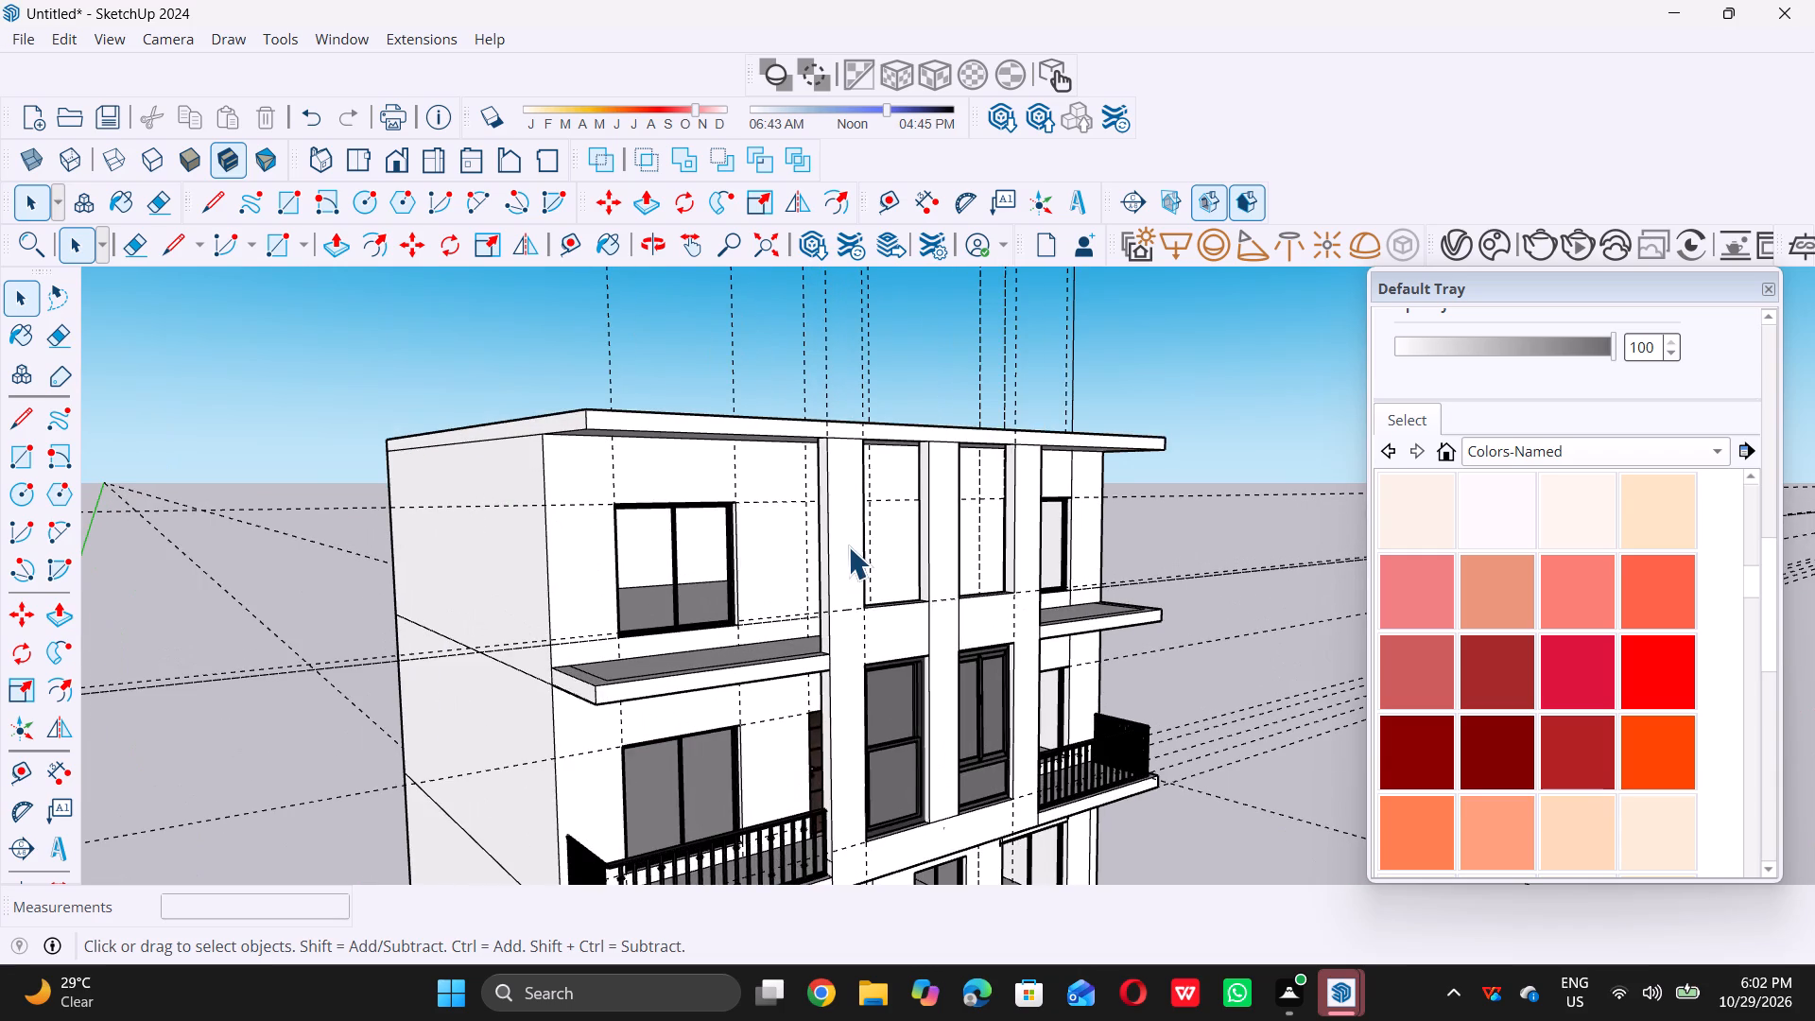
scroll(850, 548, "down", 11)
middle_click_drag(876, 564, 680, 602)
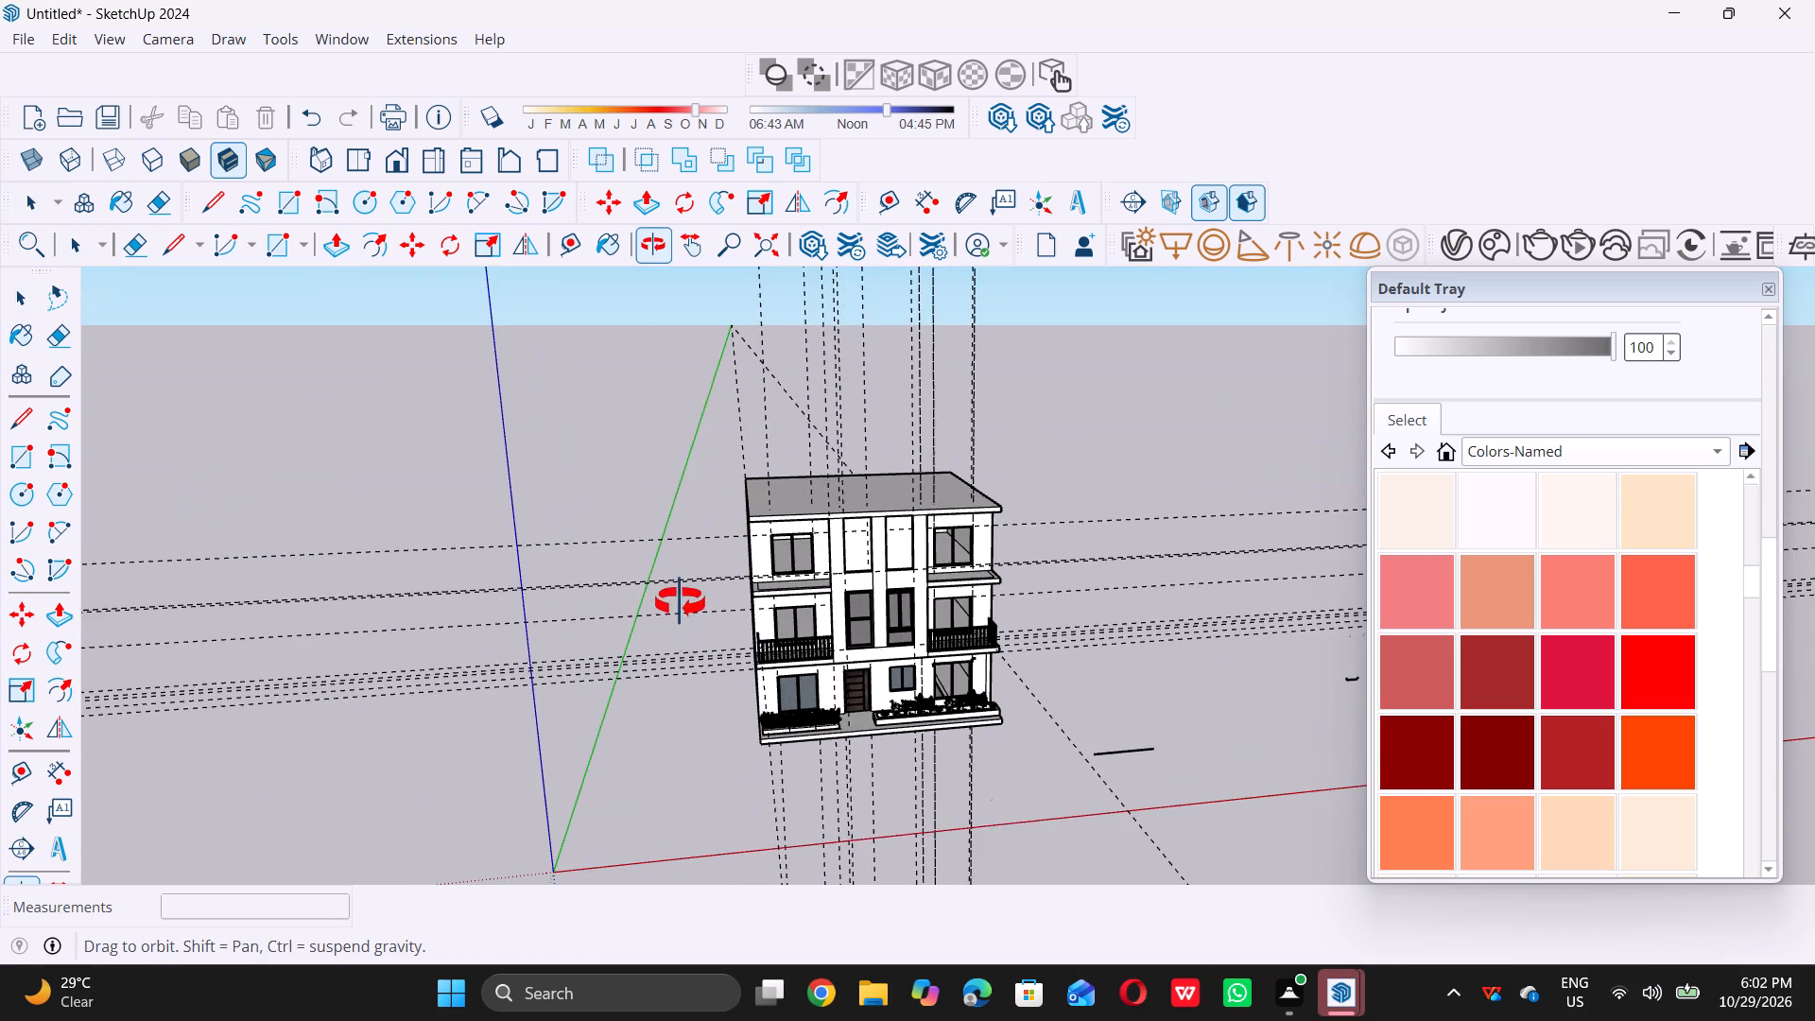
middle_click_drag(680, 602, 704, 574)
scroll(931, 664, "up", 6)
scroll(849, 633, "up", 5)
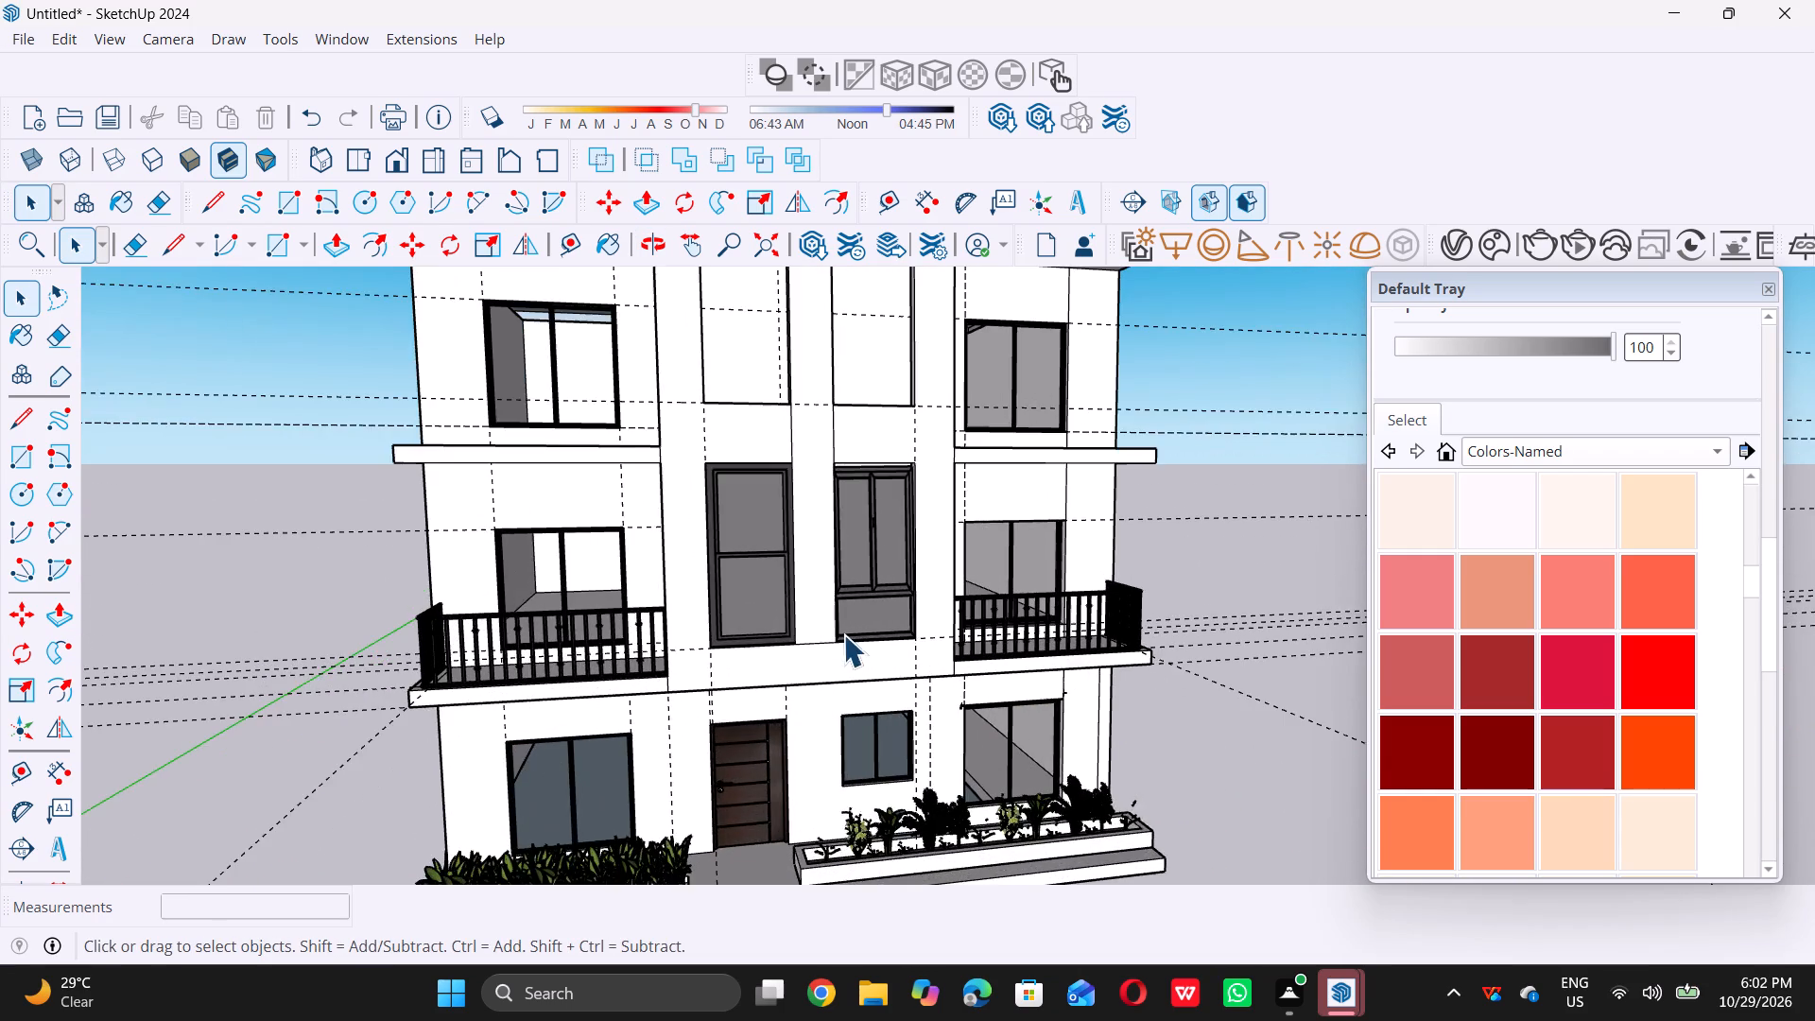
scroll(855, 642, "down", 11)
middle_click_drag(736, 665, 1154, 640)
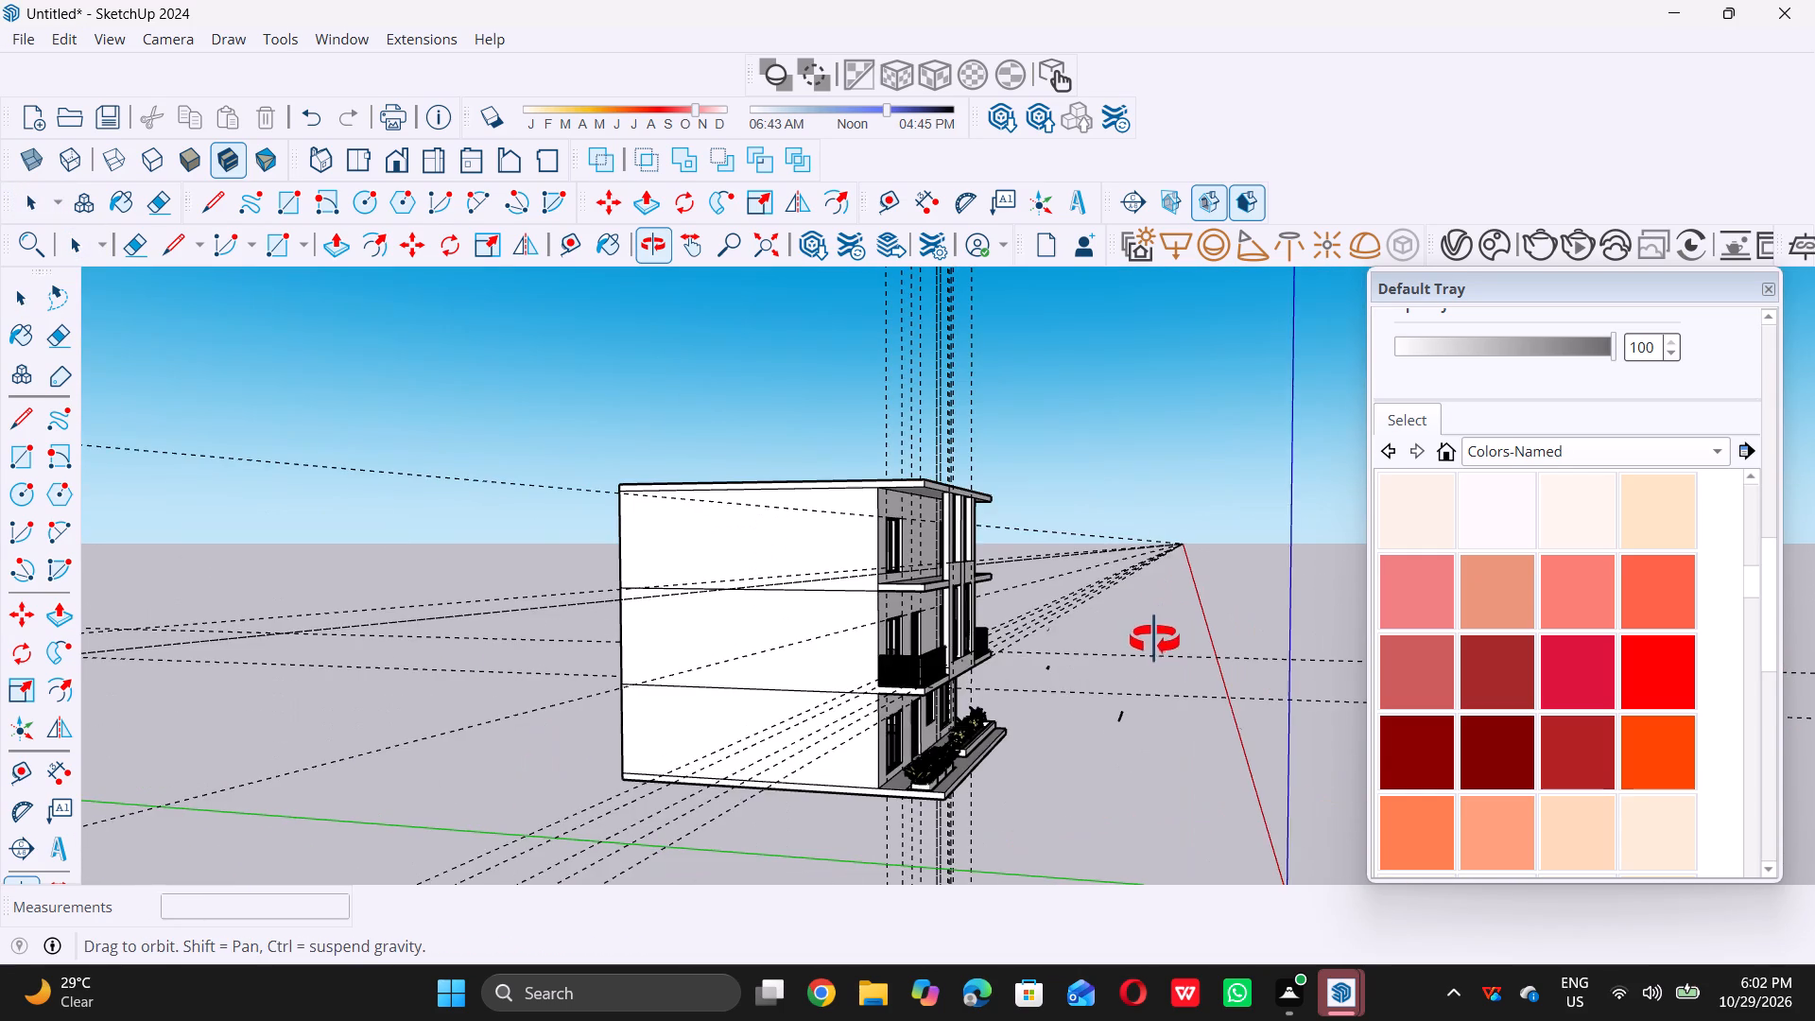
middle_click_drag(1154, 640, 1144, 643)
scroll(808, 668, "up", 5)
scroll(987, 622, "up", 16)
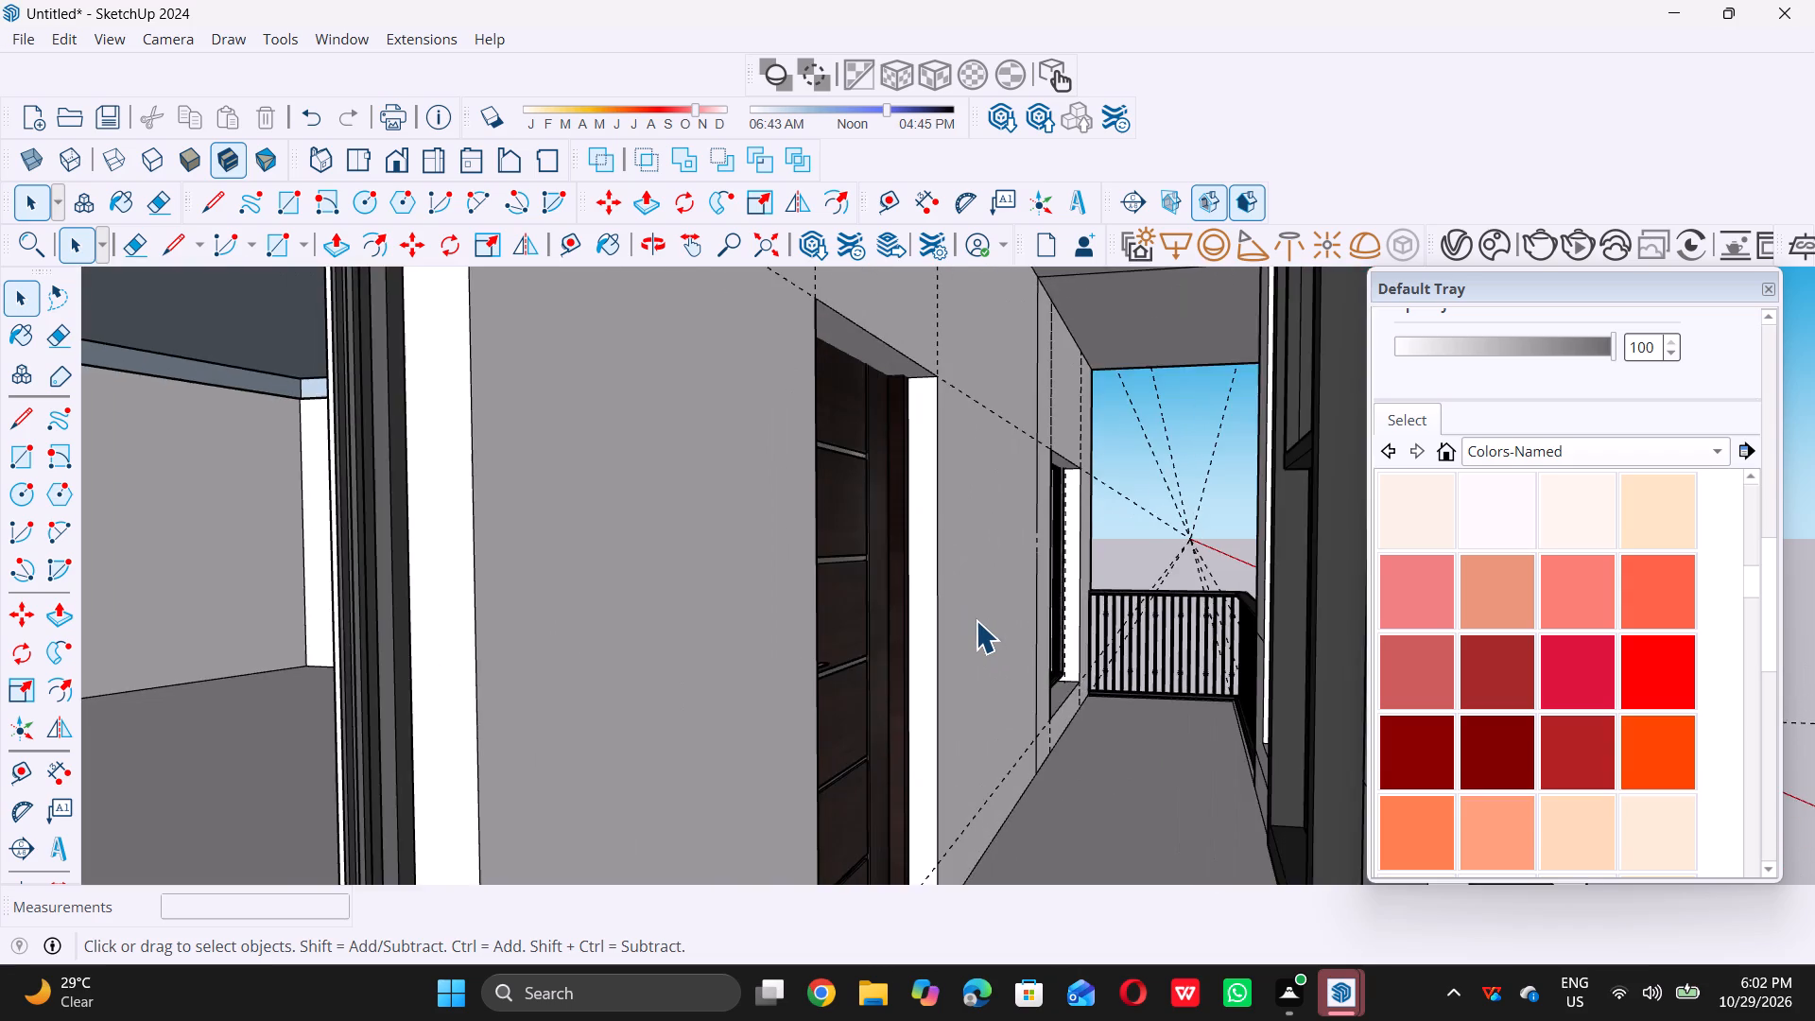
scroll(976, 620, "down", 20)
scroll(976, 620, "down", 9)
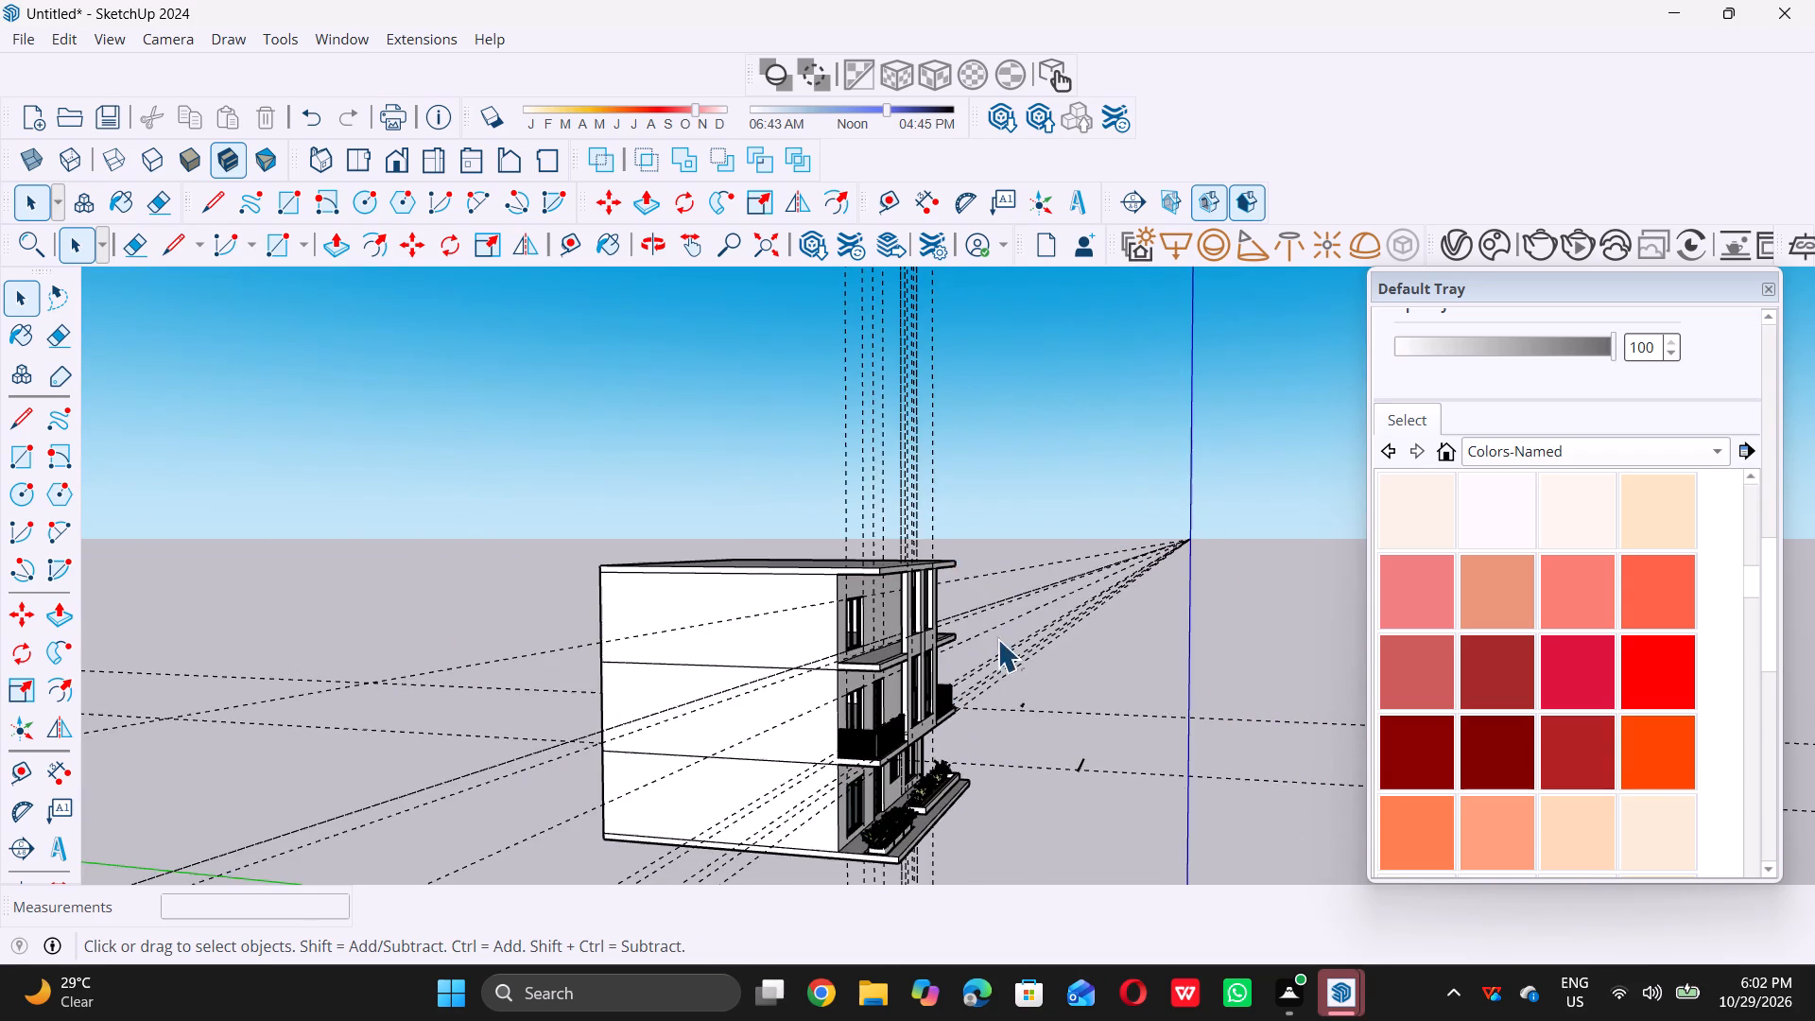
middle_click_drag(997, 639, 537, 664)
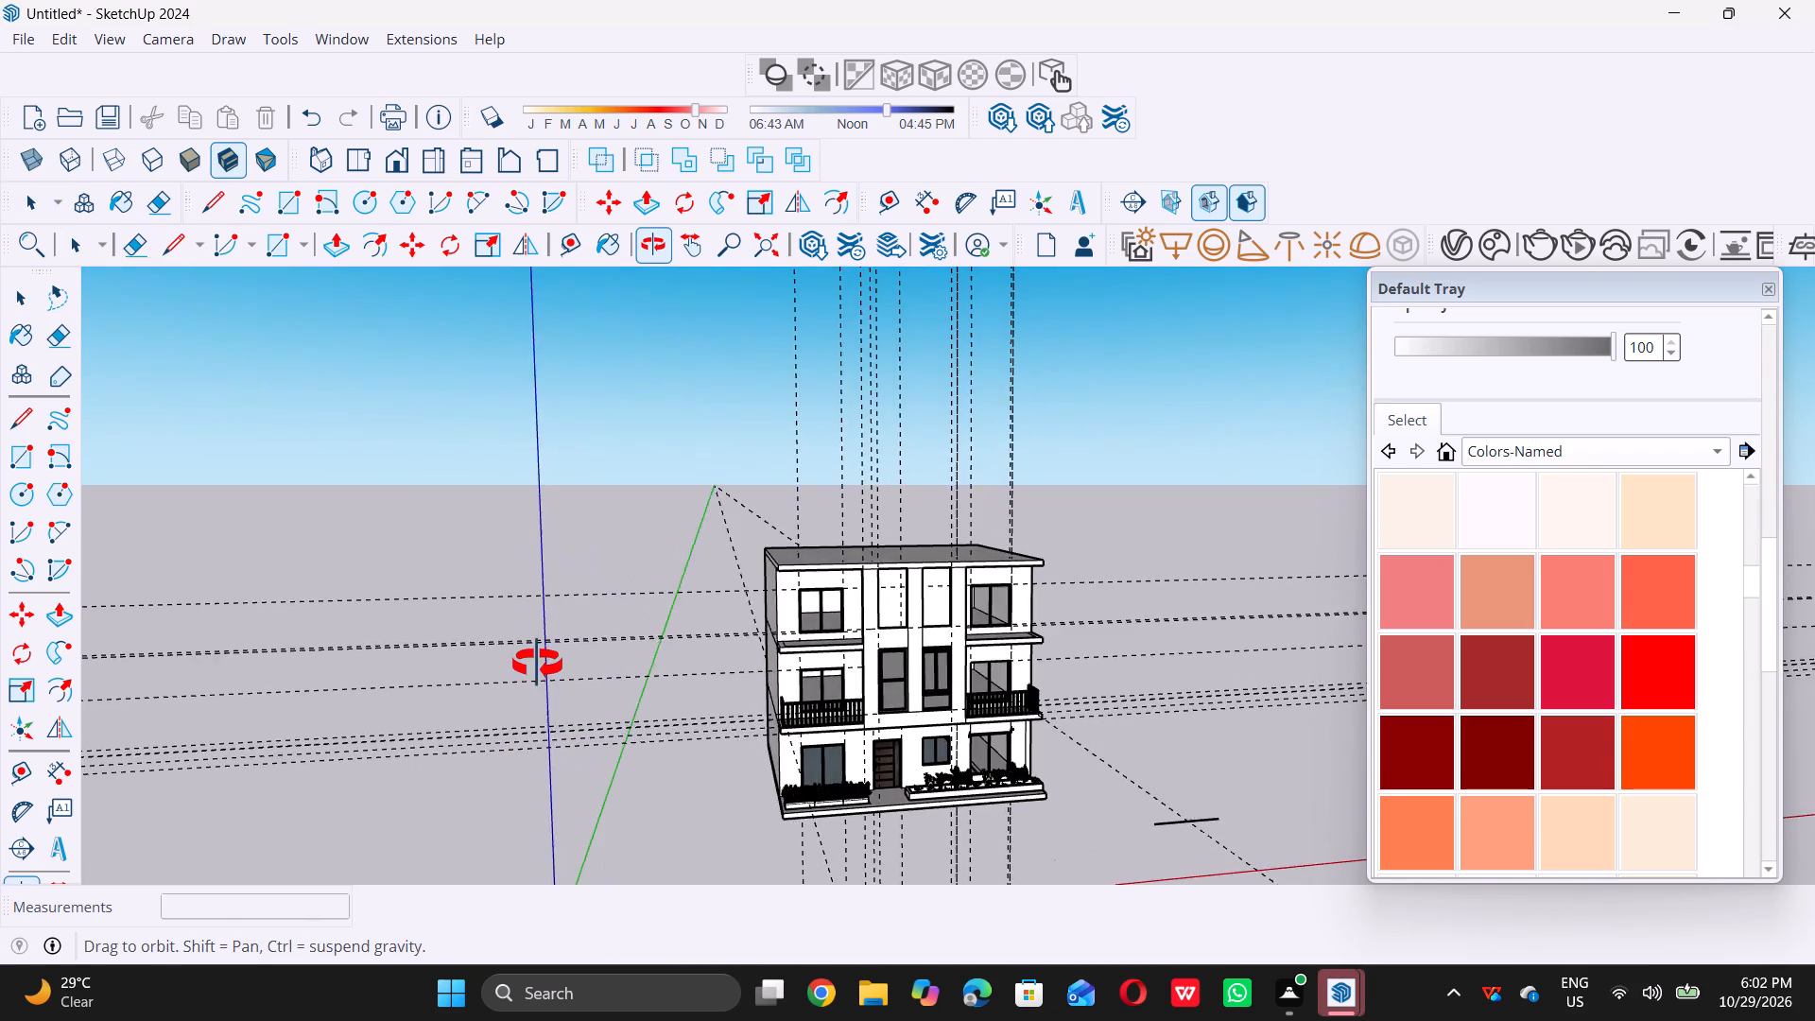
middle_click_drag(537, 664, 522, 627)
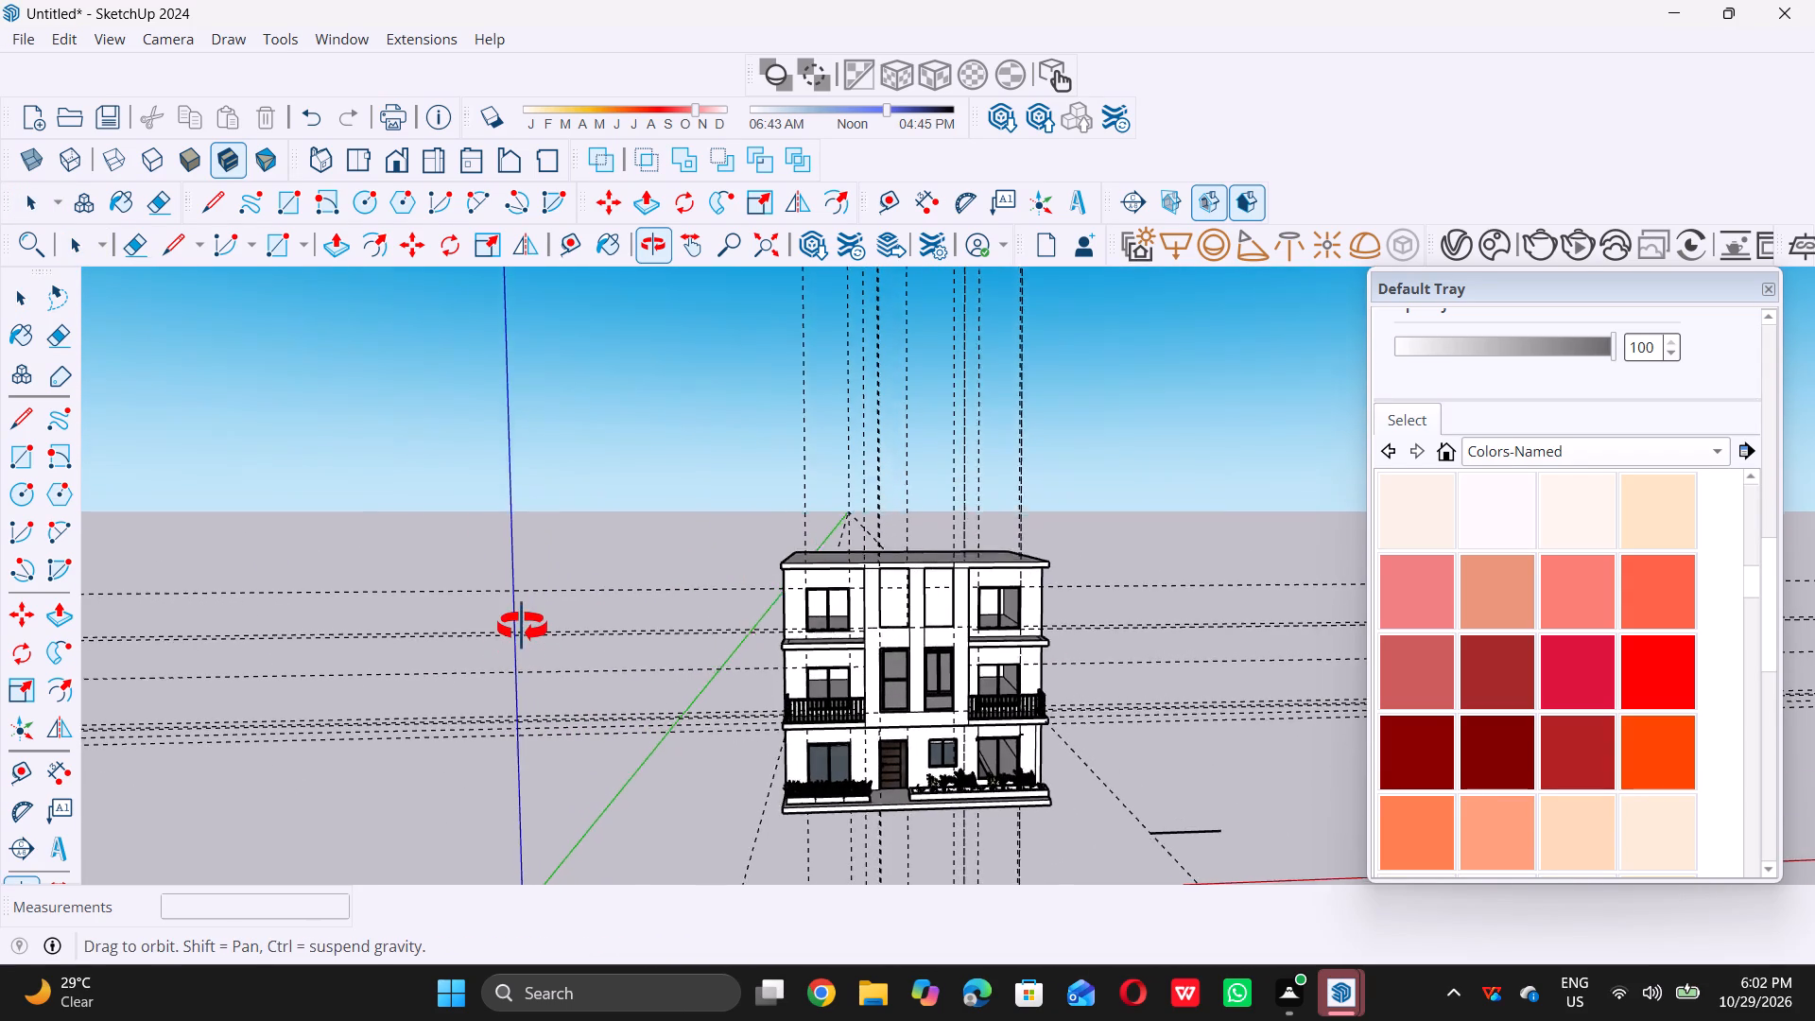
middle_click_drag(522, 627, 510, 627)
scroll(897, 665, "up", 6)
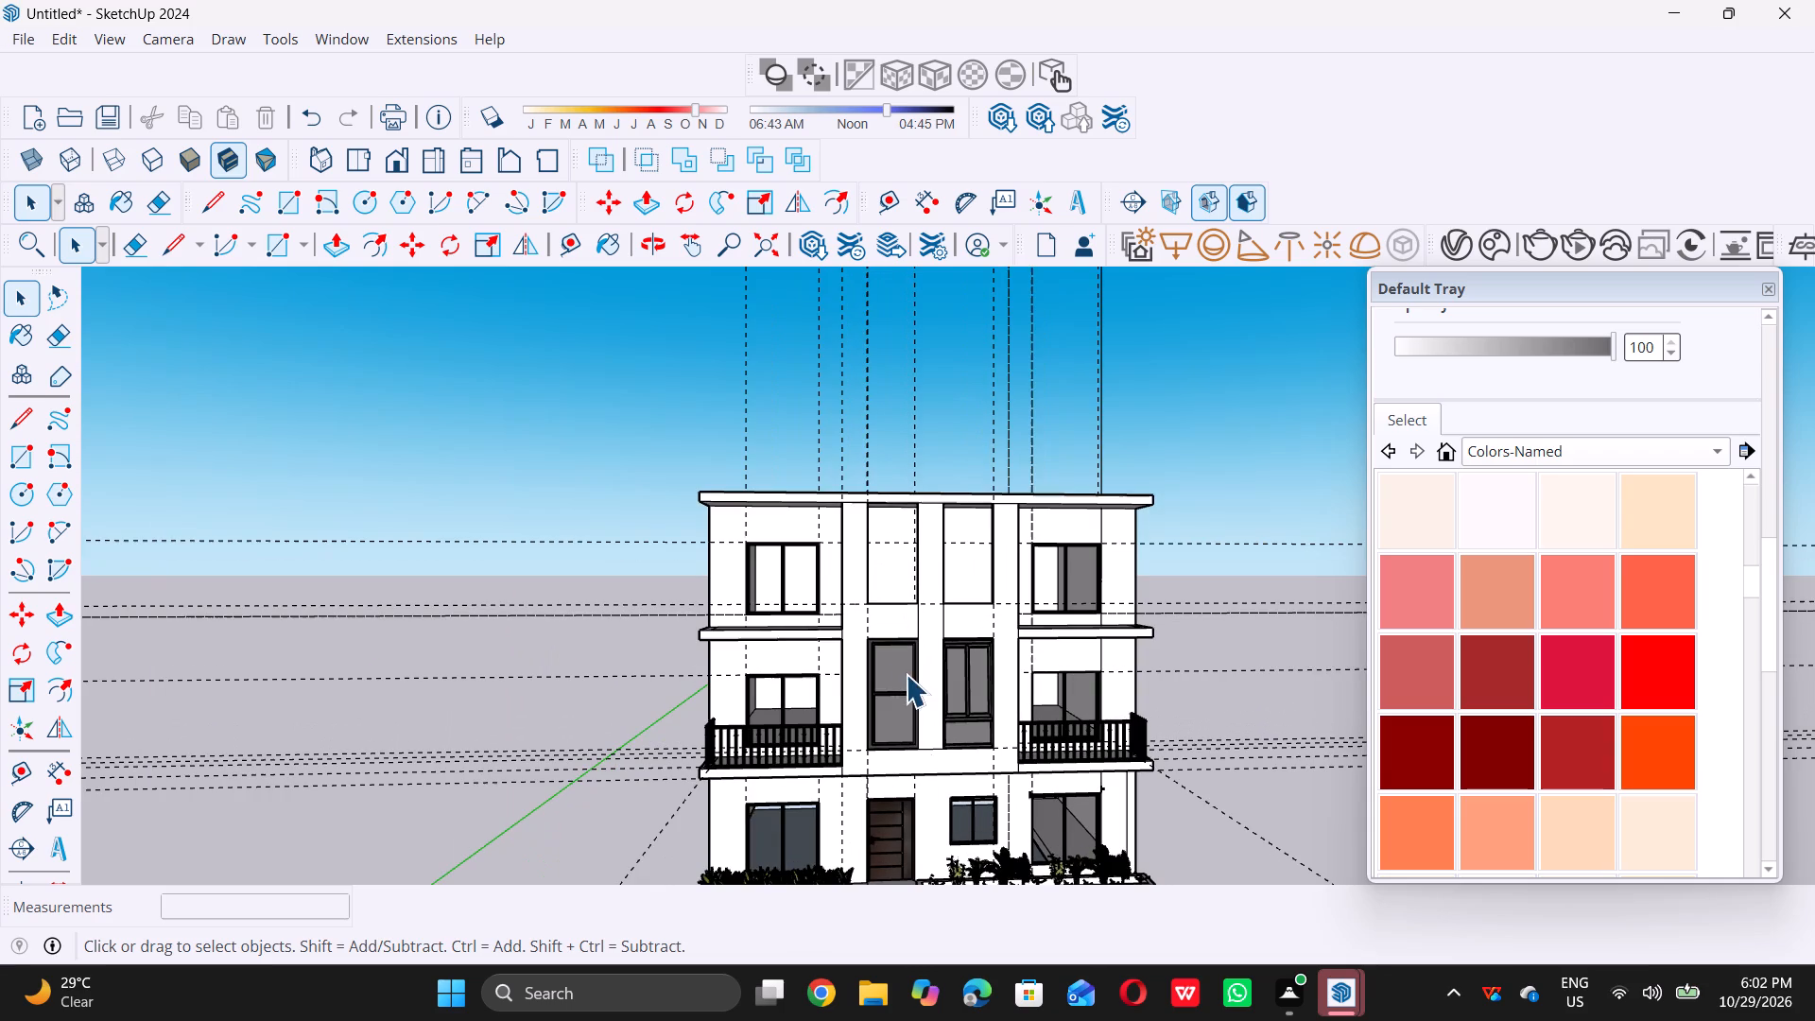
scroll(973, 710, "up", 7)
scroll(963, 694, "down", 11)
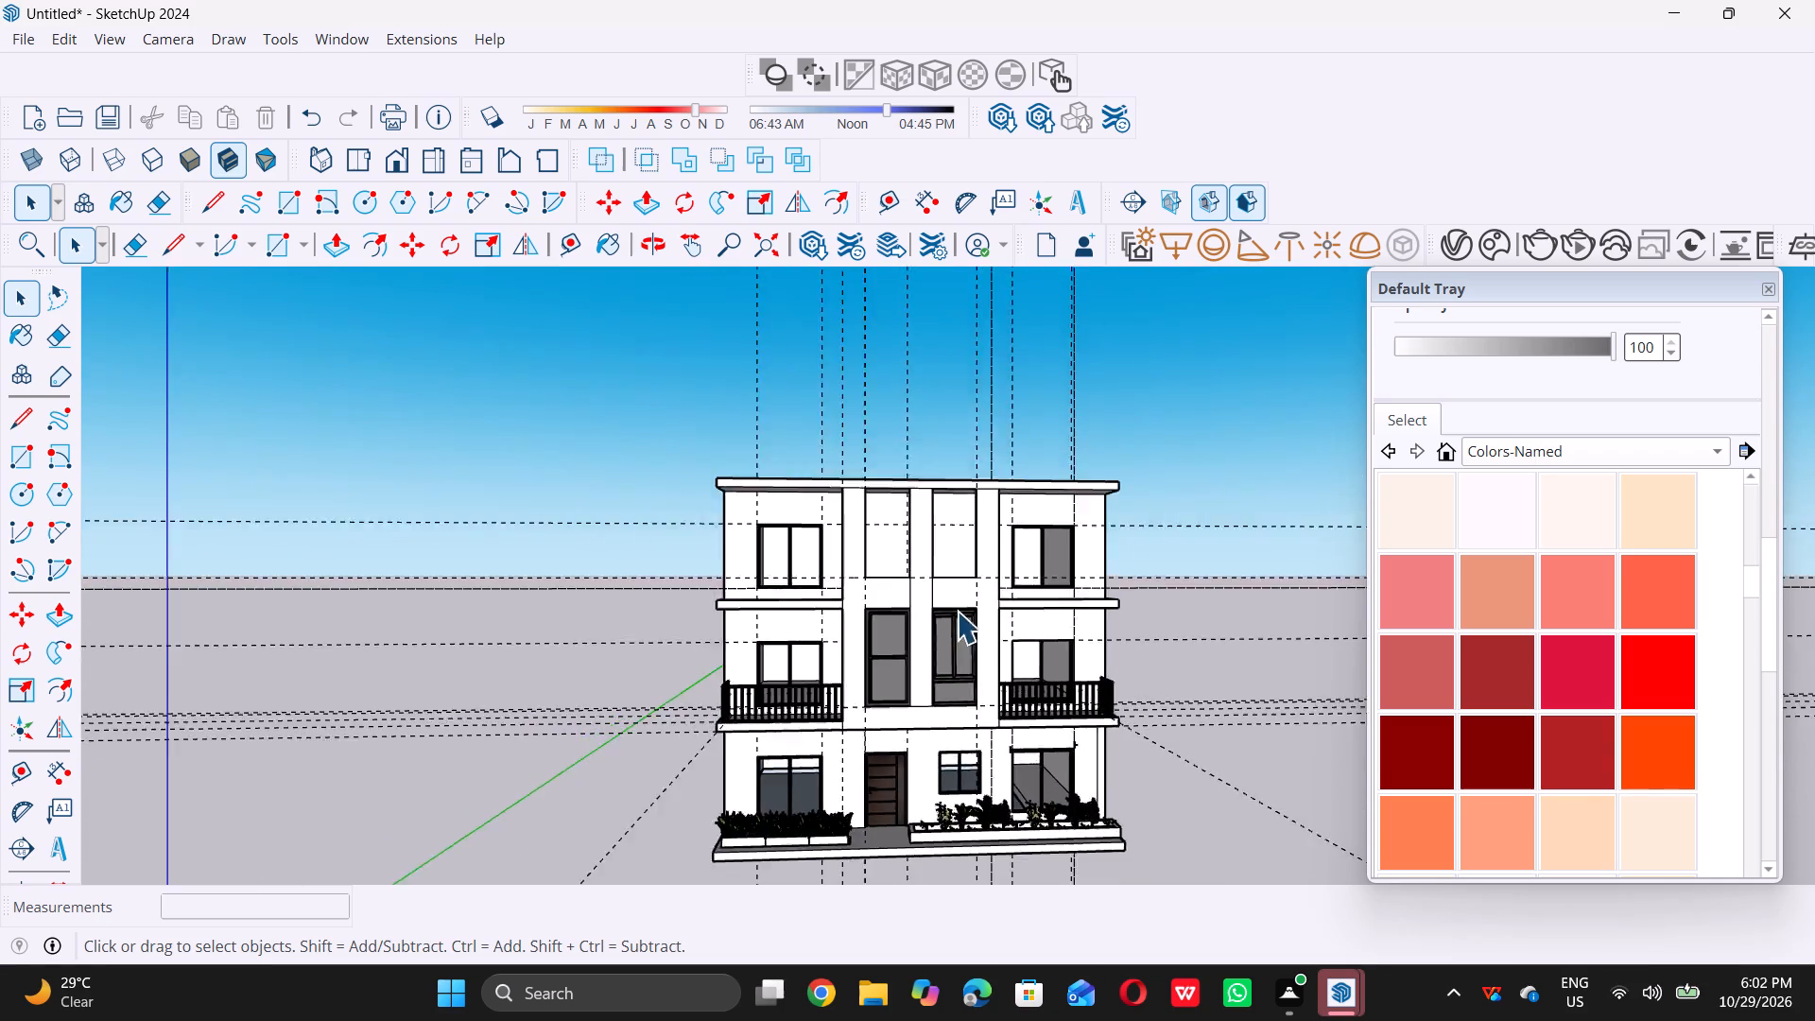
scroll(957, 611, "down", 5)
middle_click_drag(950, 634, 915, 643)
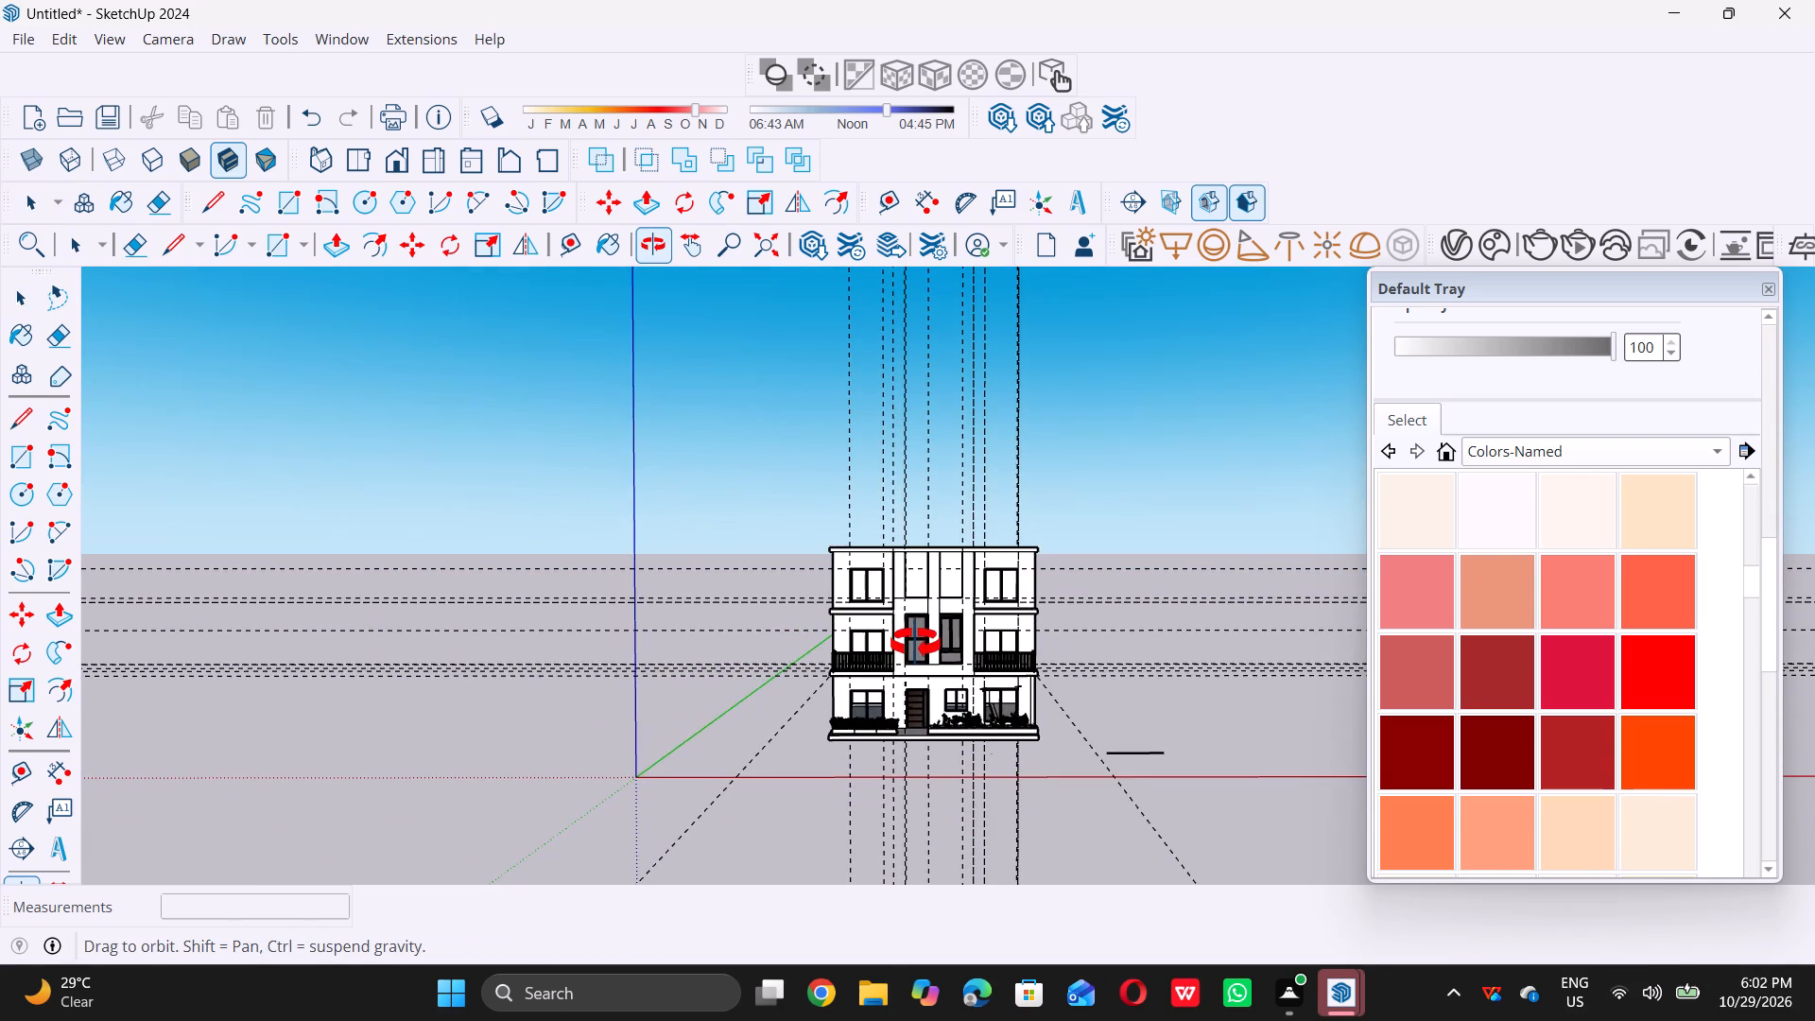
middle_click_drag(915, 643, 898, 643)
scroll(889, 646, "up", 7)
scroll(889, 646, "down", 6)
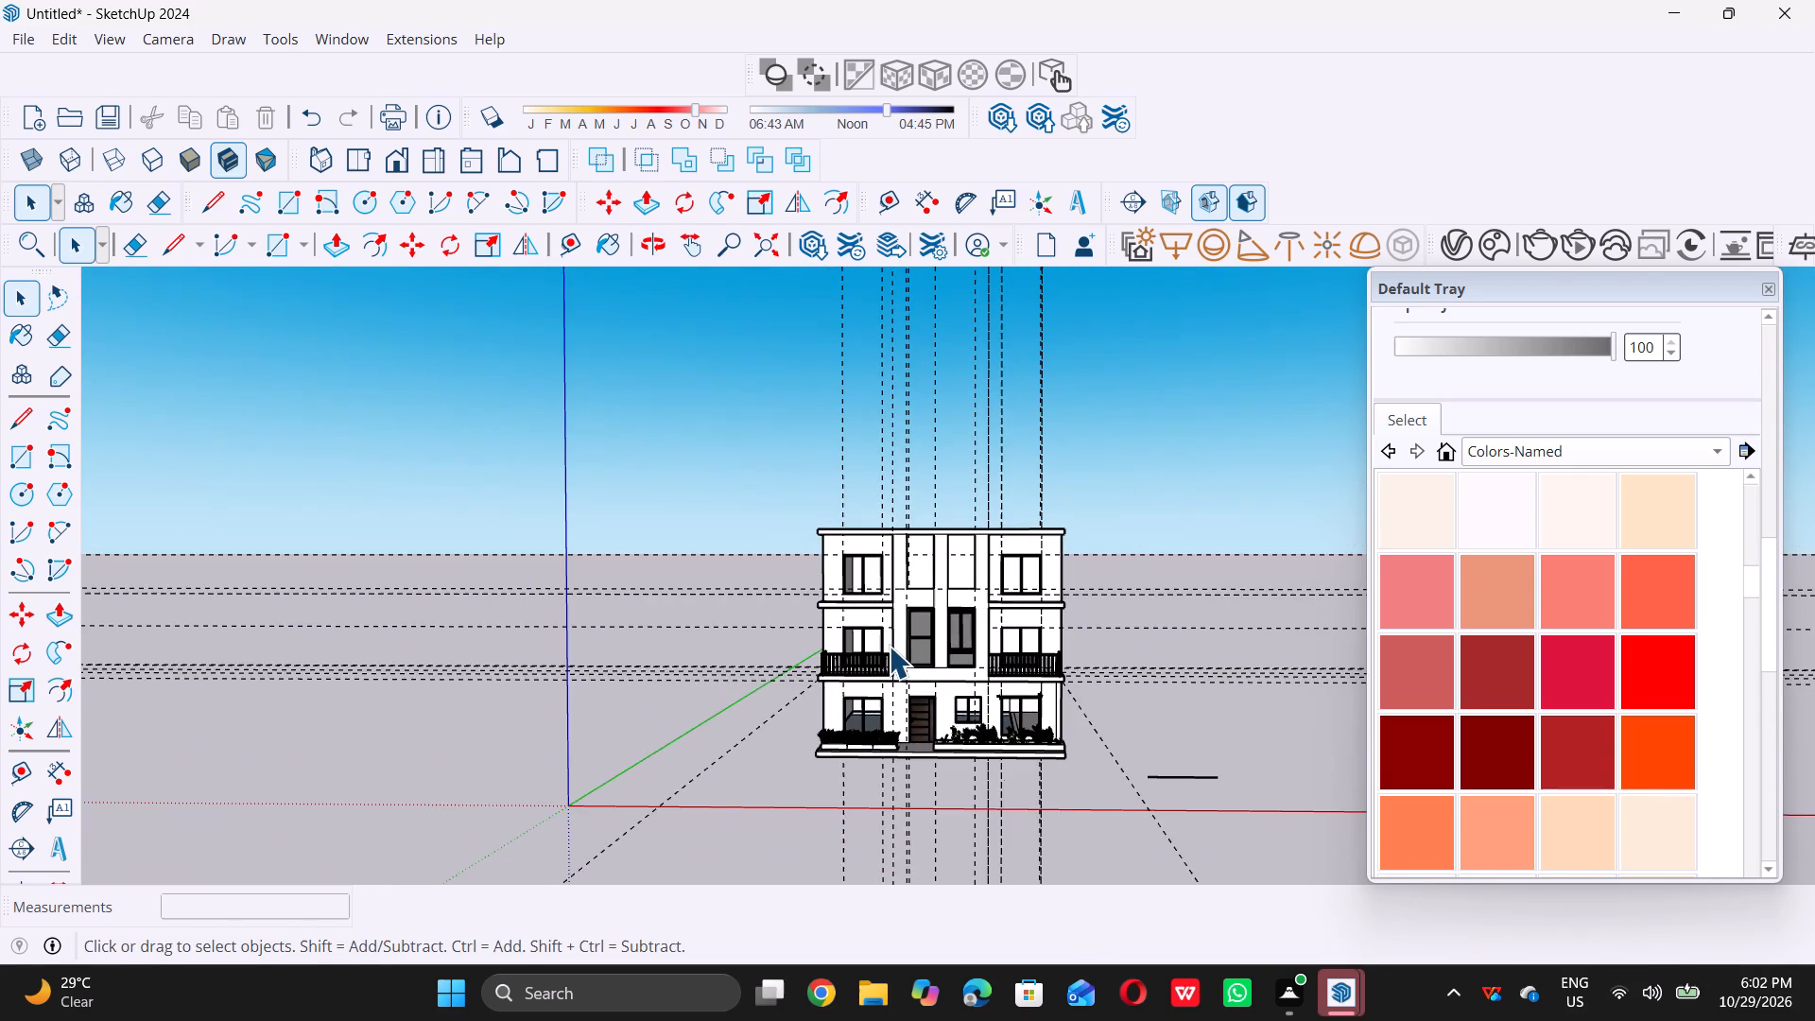
scroll(889, 646, "down", 5)
middle_click_drag(882, 640, 1077, 666)
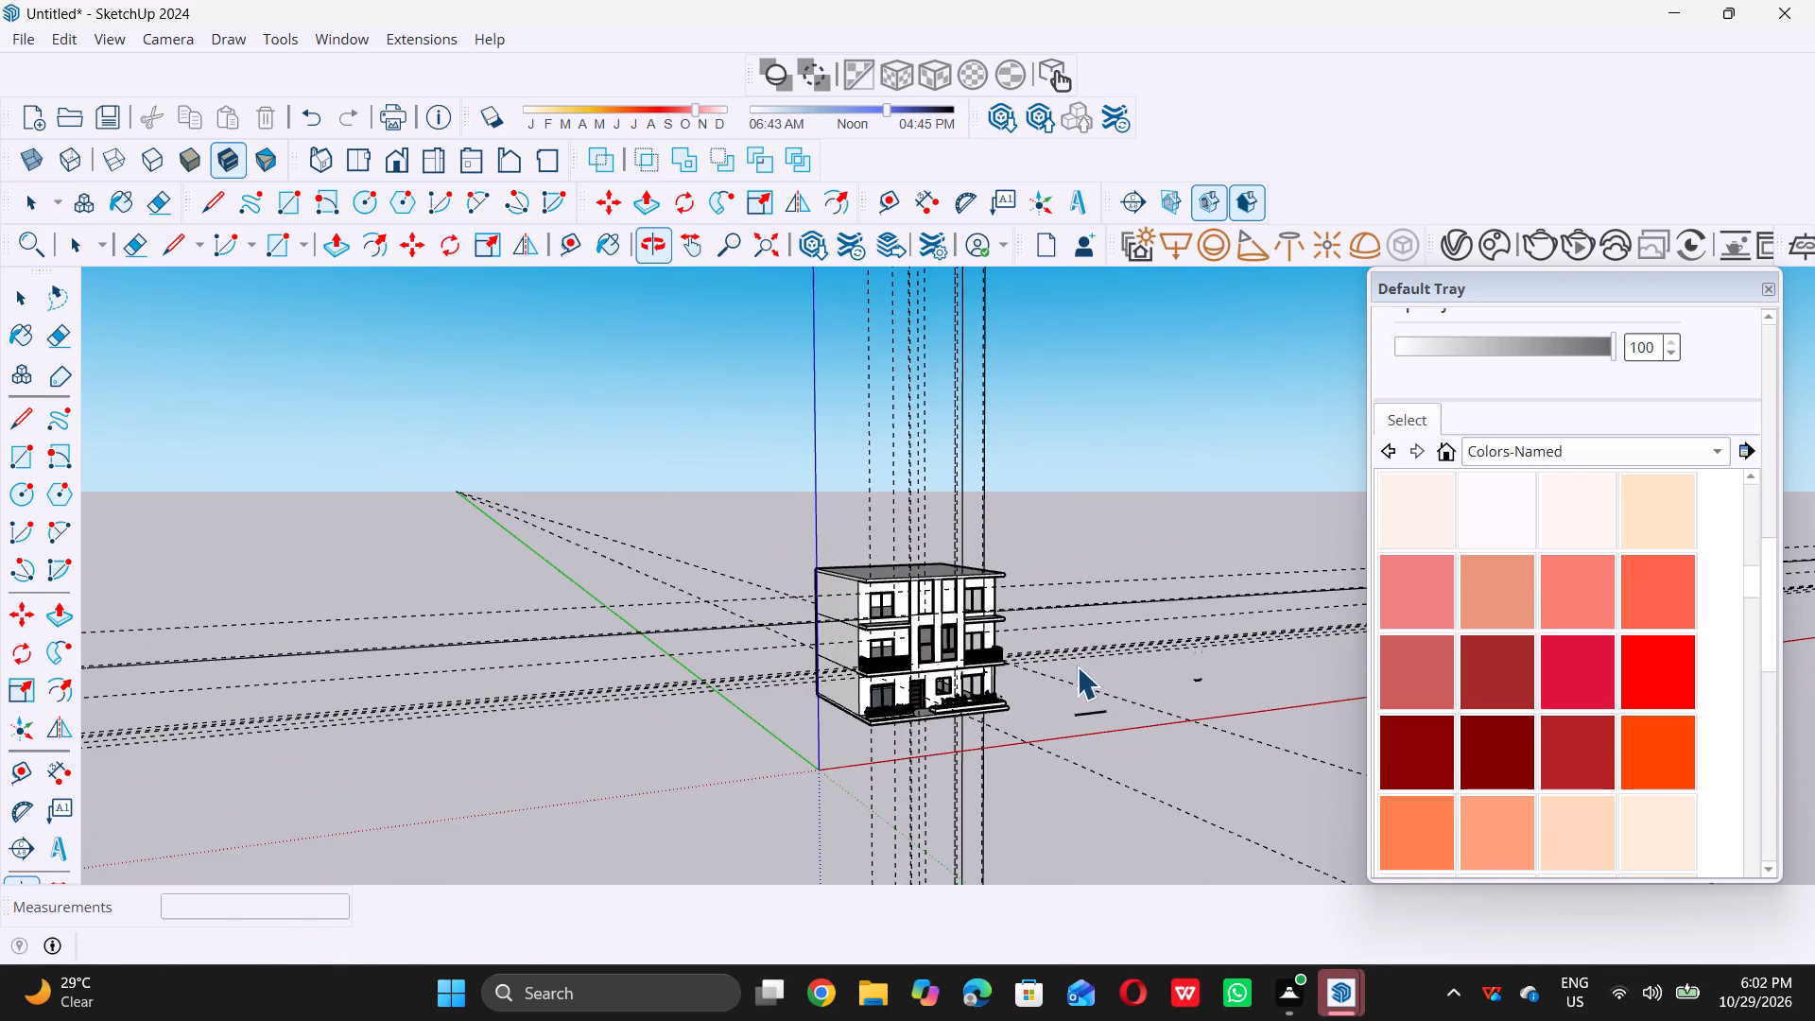
Copy the left middle-floor central window 11' 6" straight up, aligning its lower-left corner with the upper left opening's sill corner.
scroll(961, 607, "up", 6)
scroll(885, 634, "up", 7)
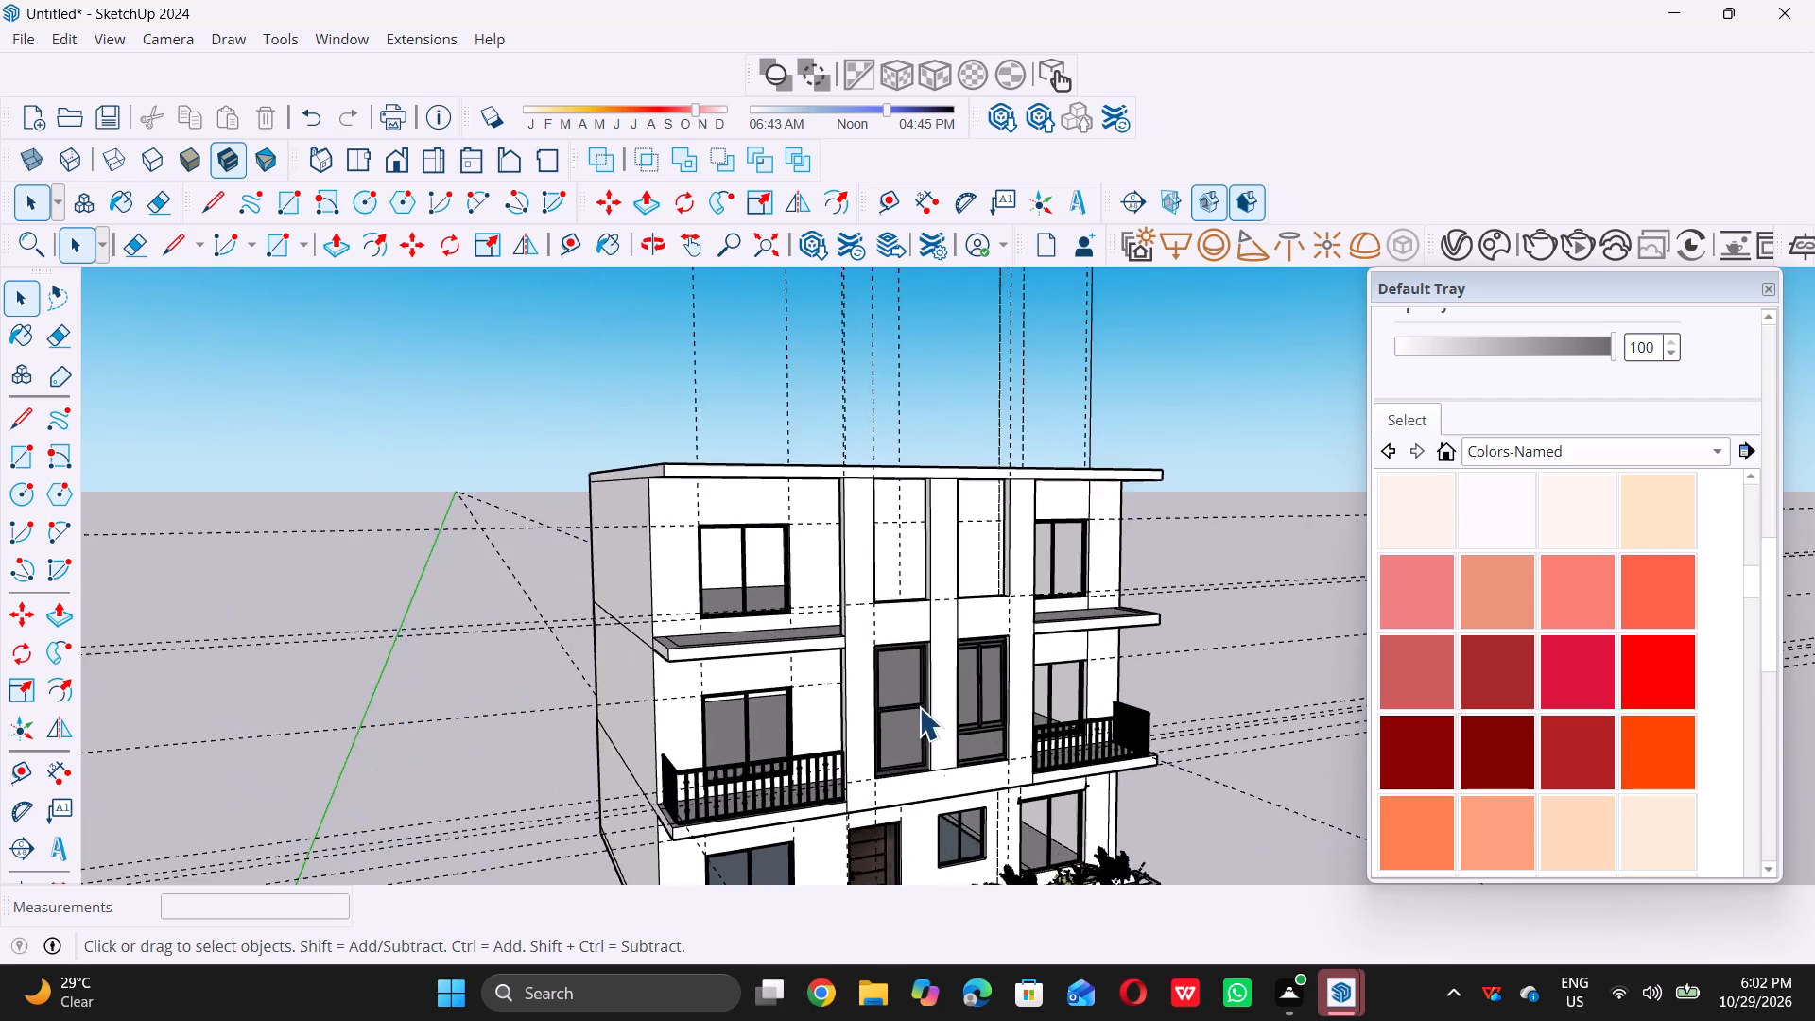
scroll(919, 707, "up", 4)
middle_click_drag(941, 726, 882, 793)
scroll(788, 815, "up", 2)
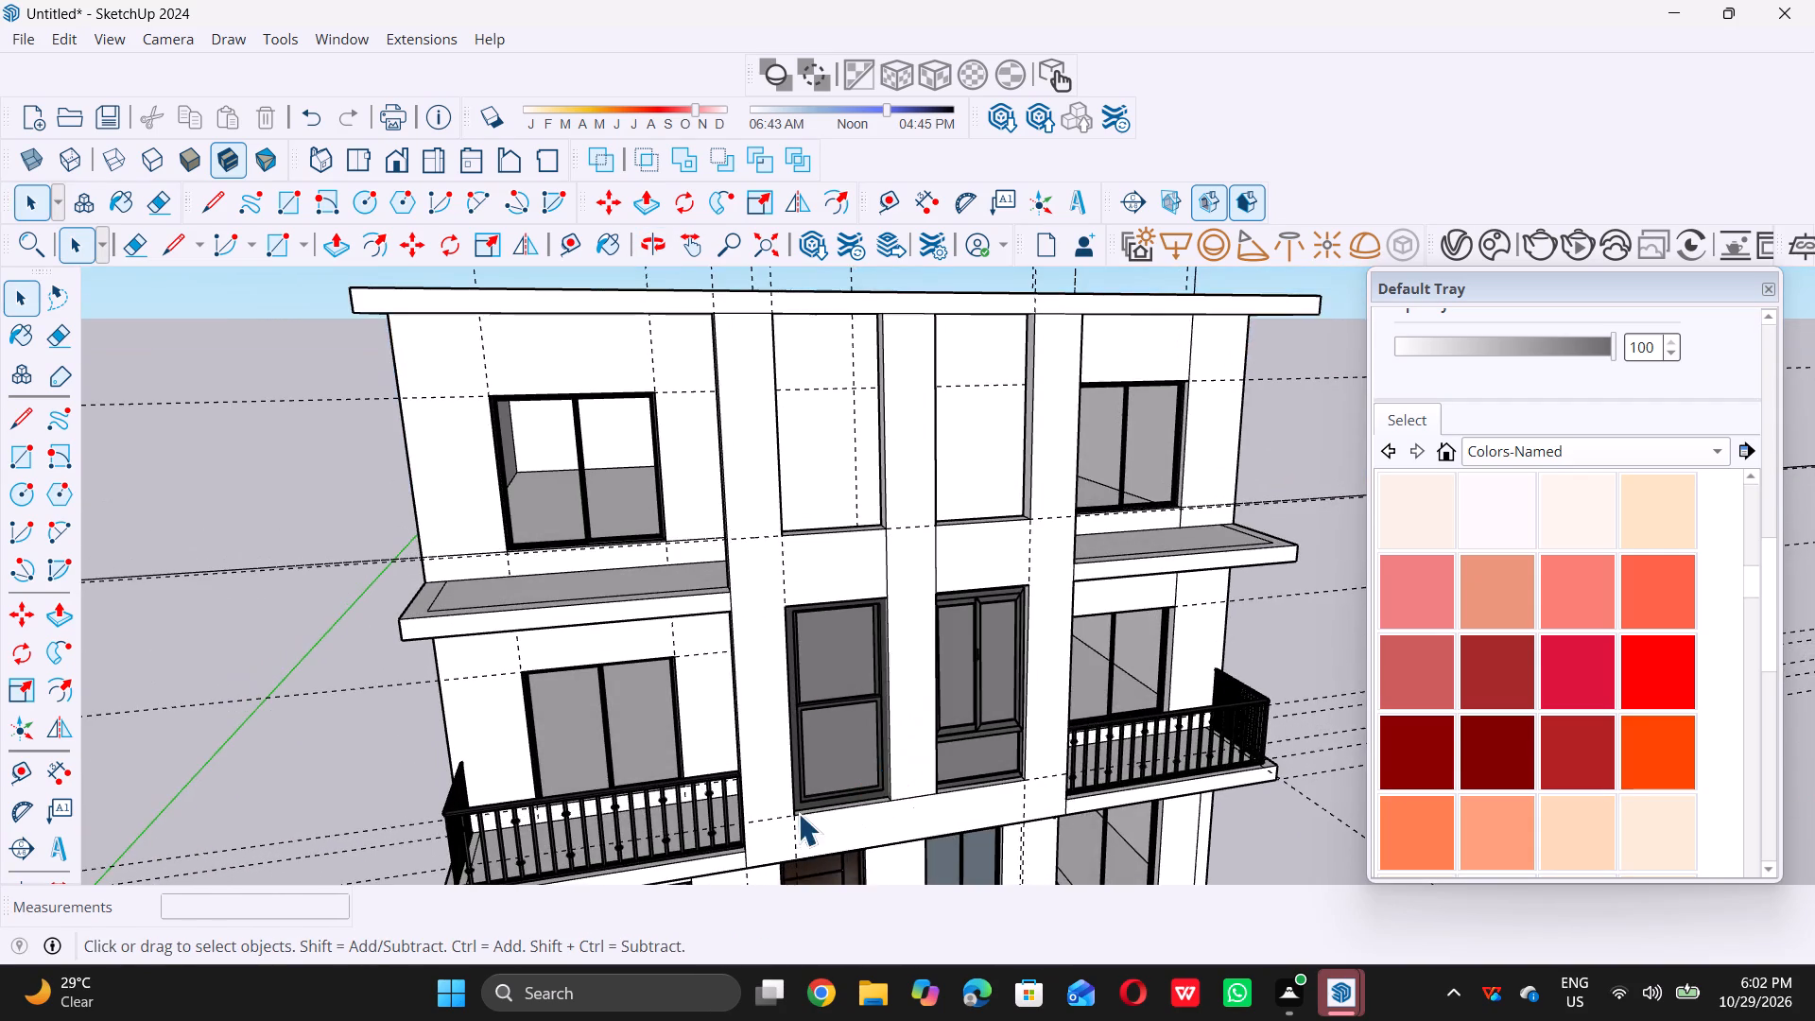
scroll(798, 813, "up", 11)
left_click(809, 807)
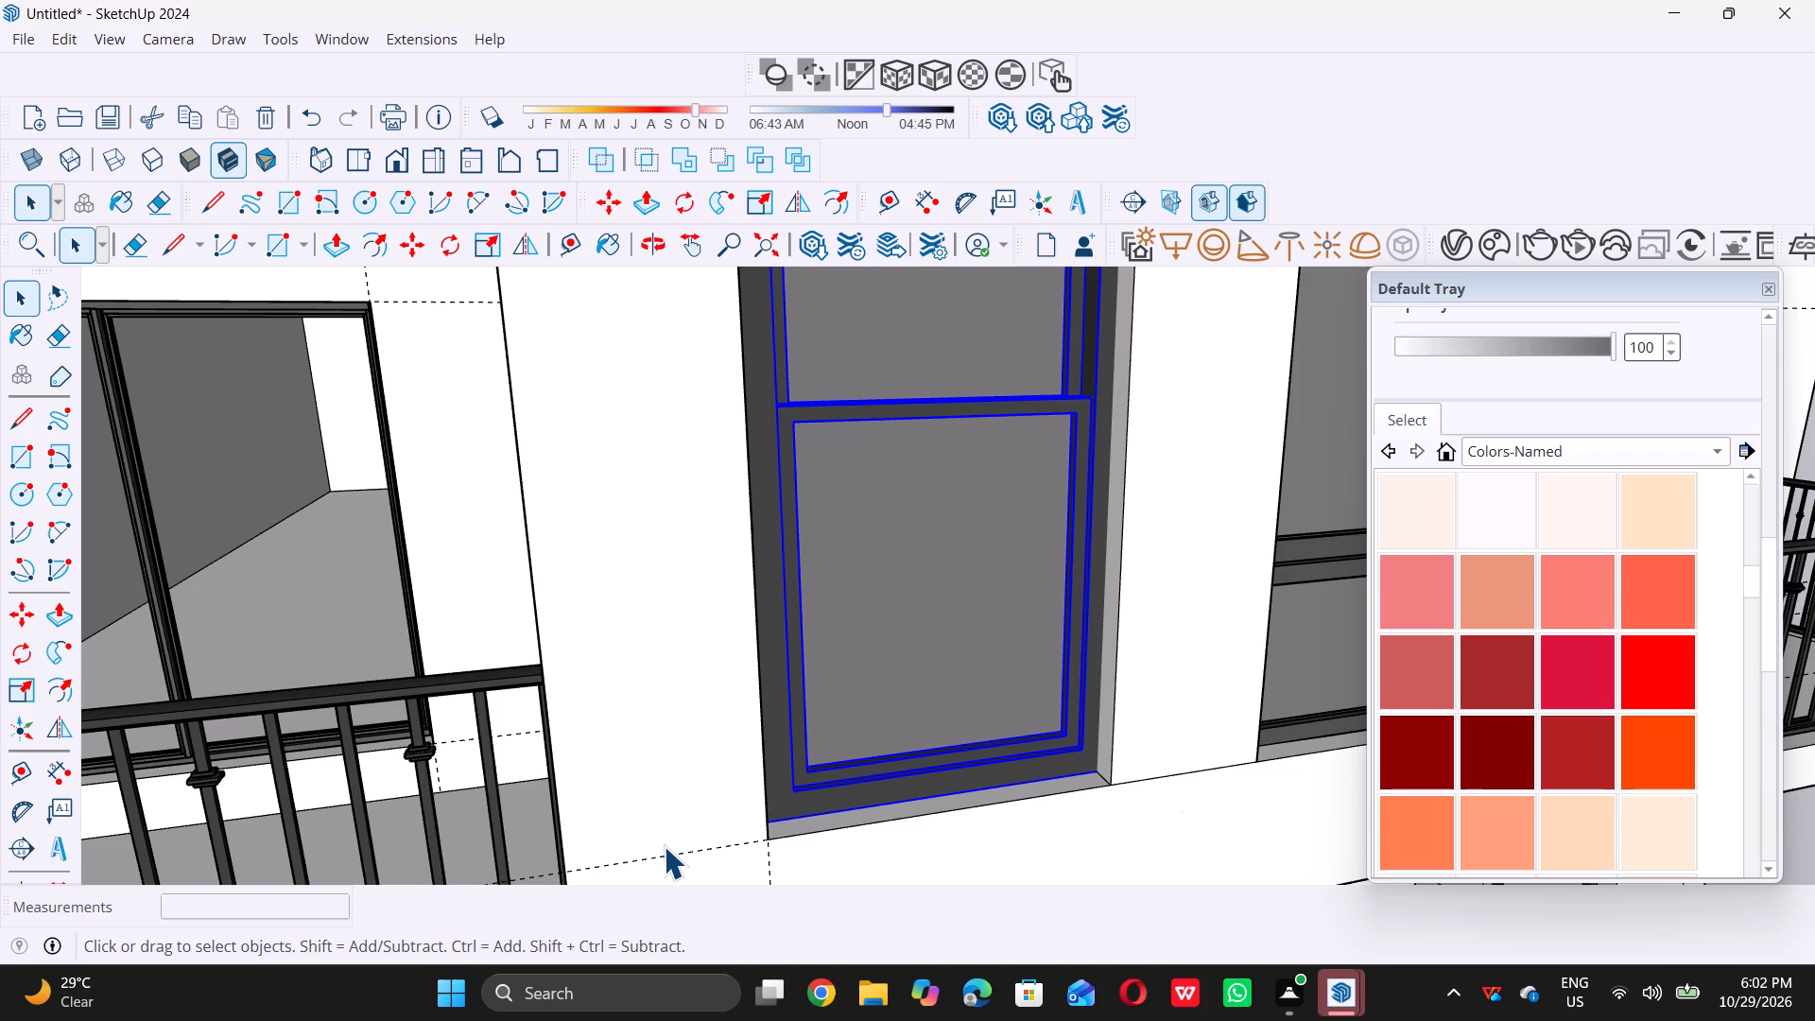
key("m")
middle_click_drag(915, 770, 915, 770)
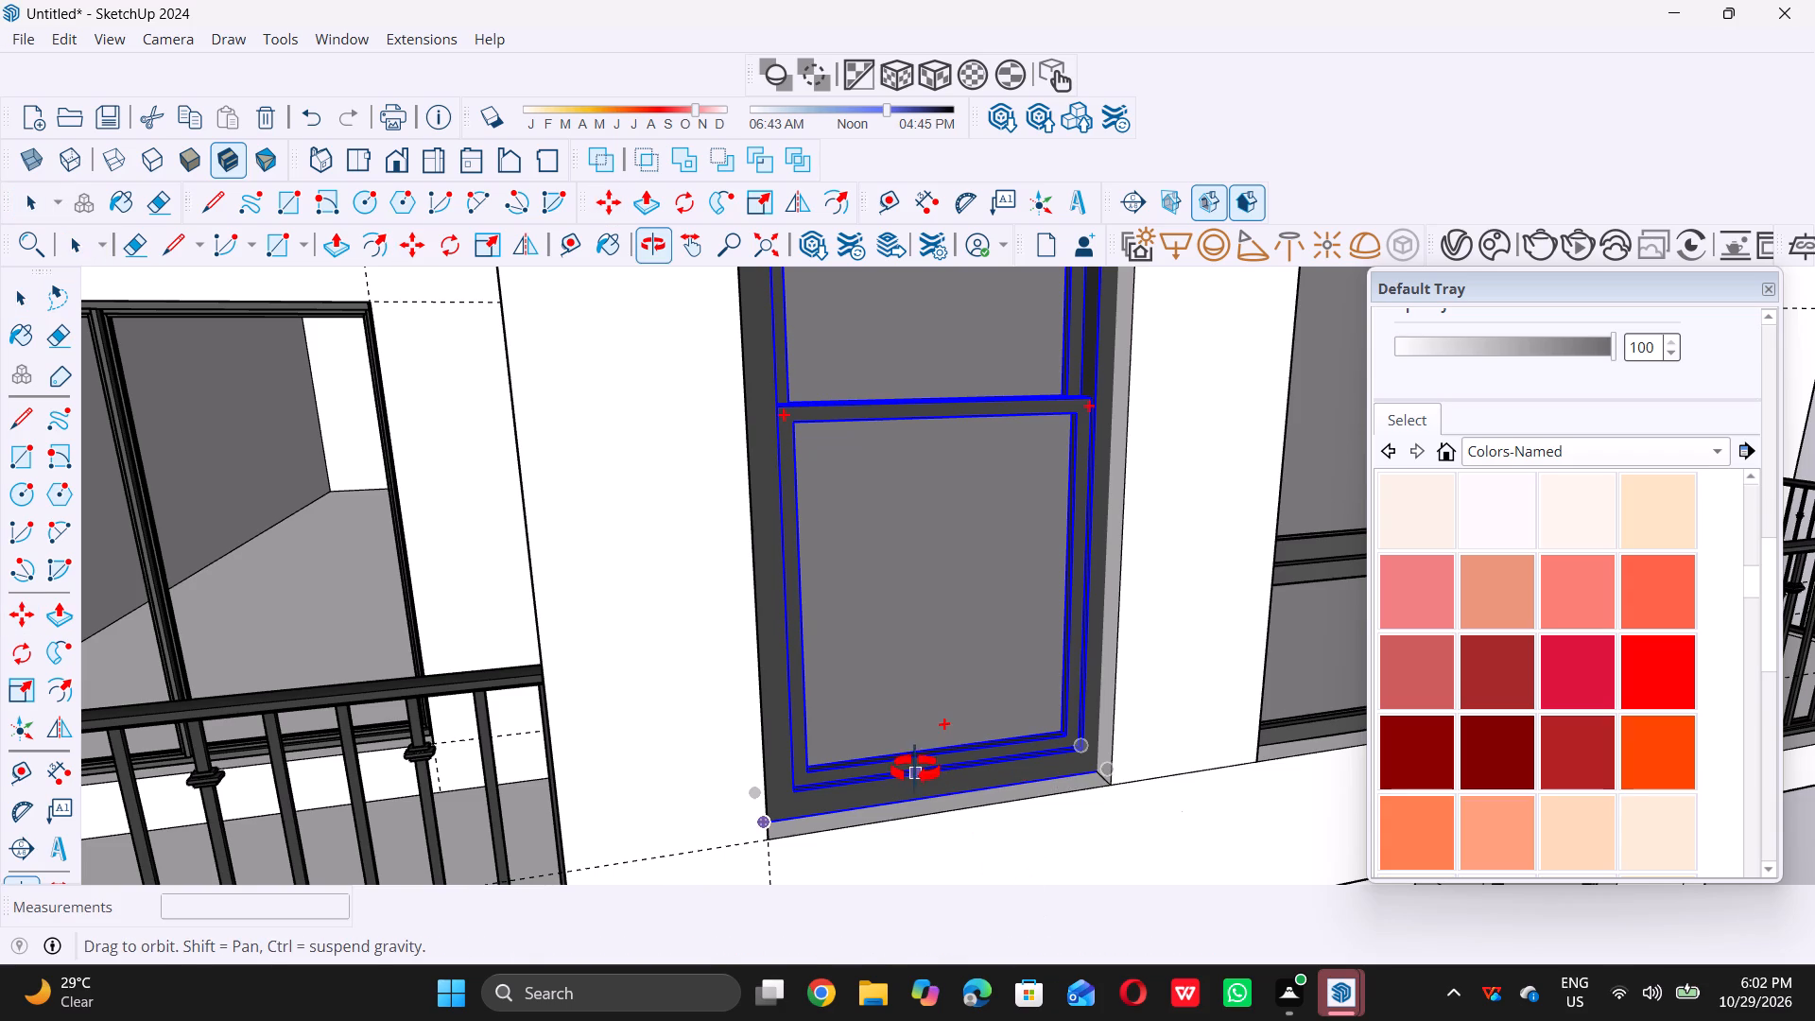
middle_click_drag(915, 770, 774, 797)
scroll(661, 823, "up", 11)
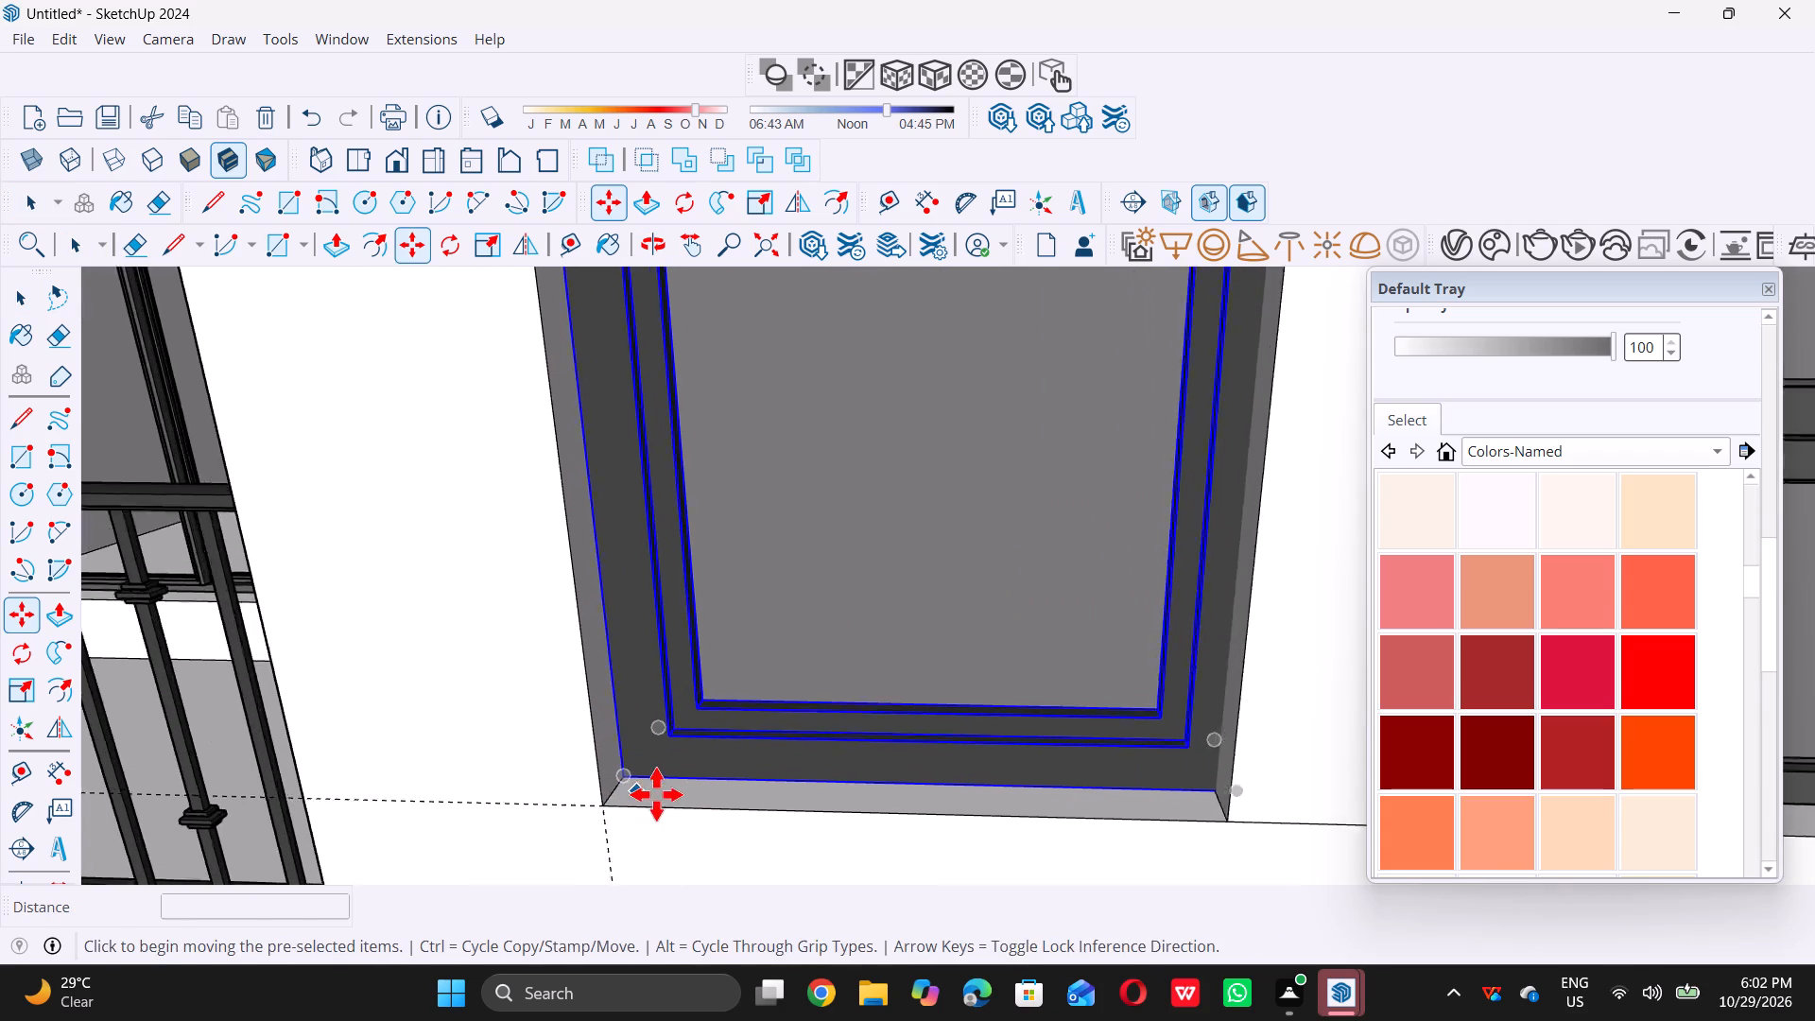
left_click(619, 774)
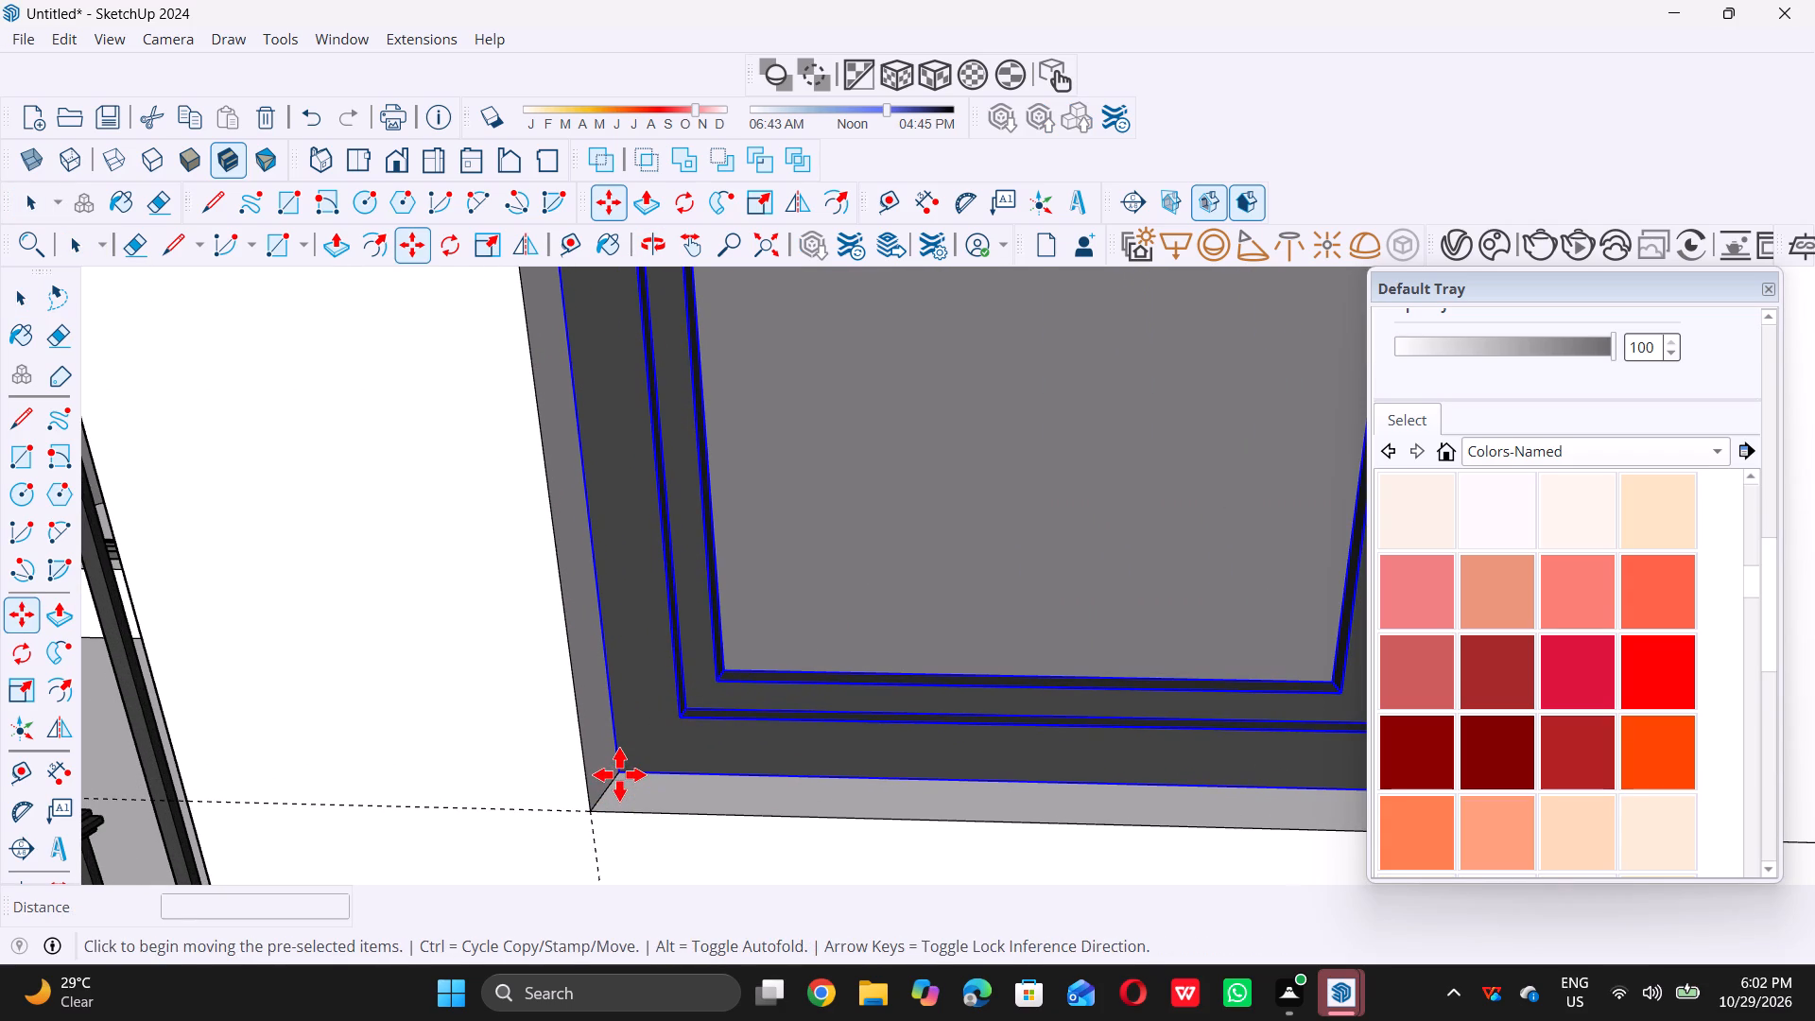
scroll(619, 774, "down", 20)
scroll(619, 774, "down", 8)
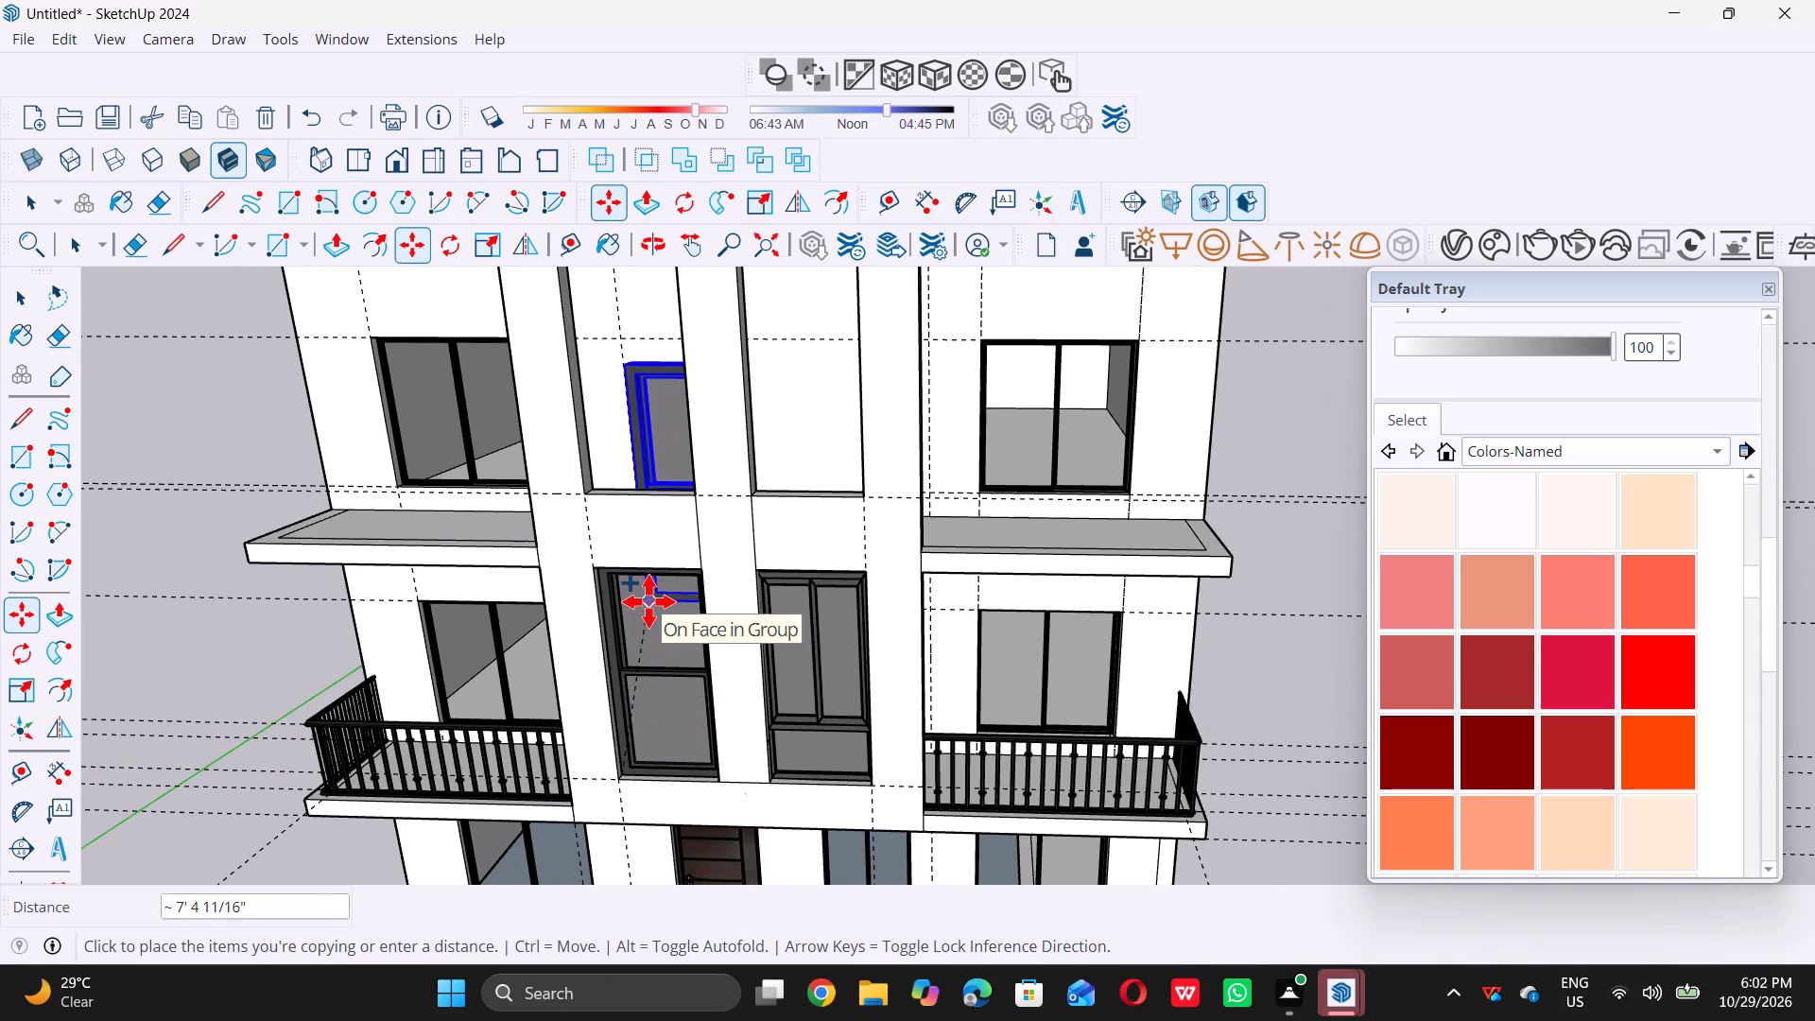
scroll(615, 493, "up", 6)
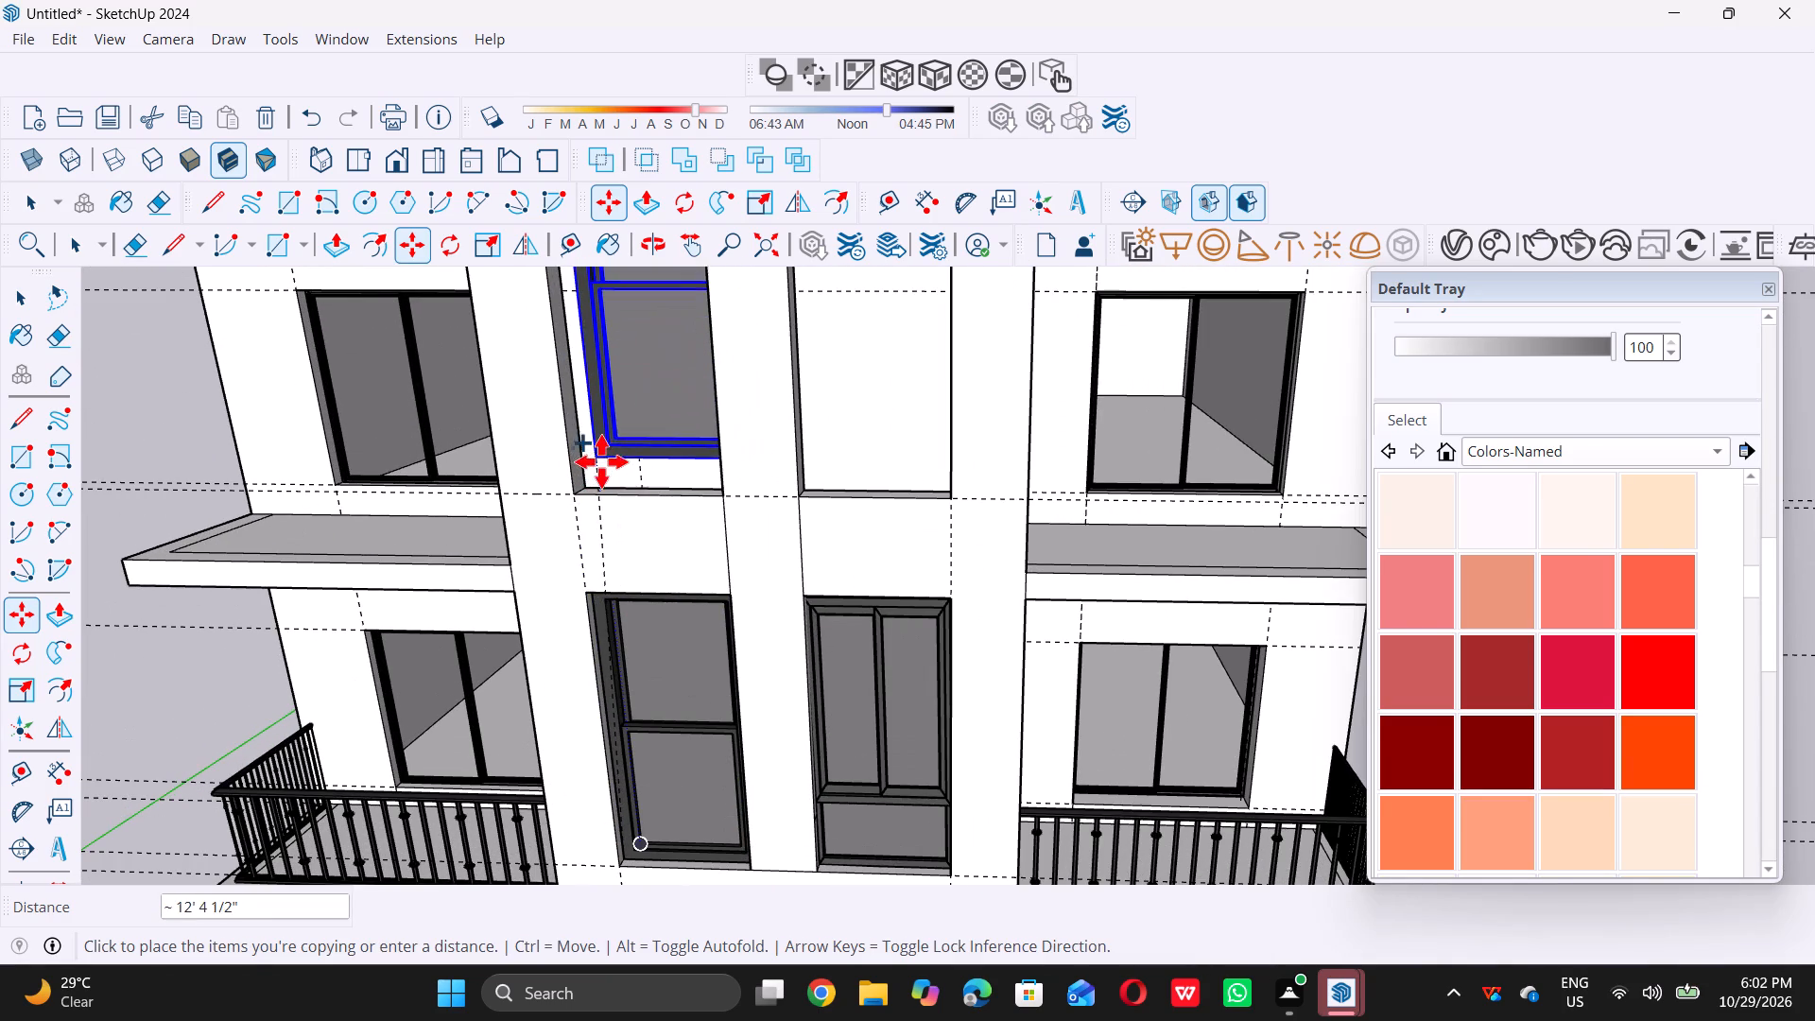
scroll(601, 461, "up", 13)
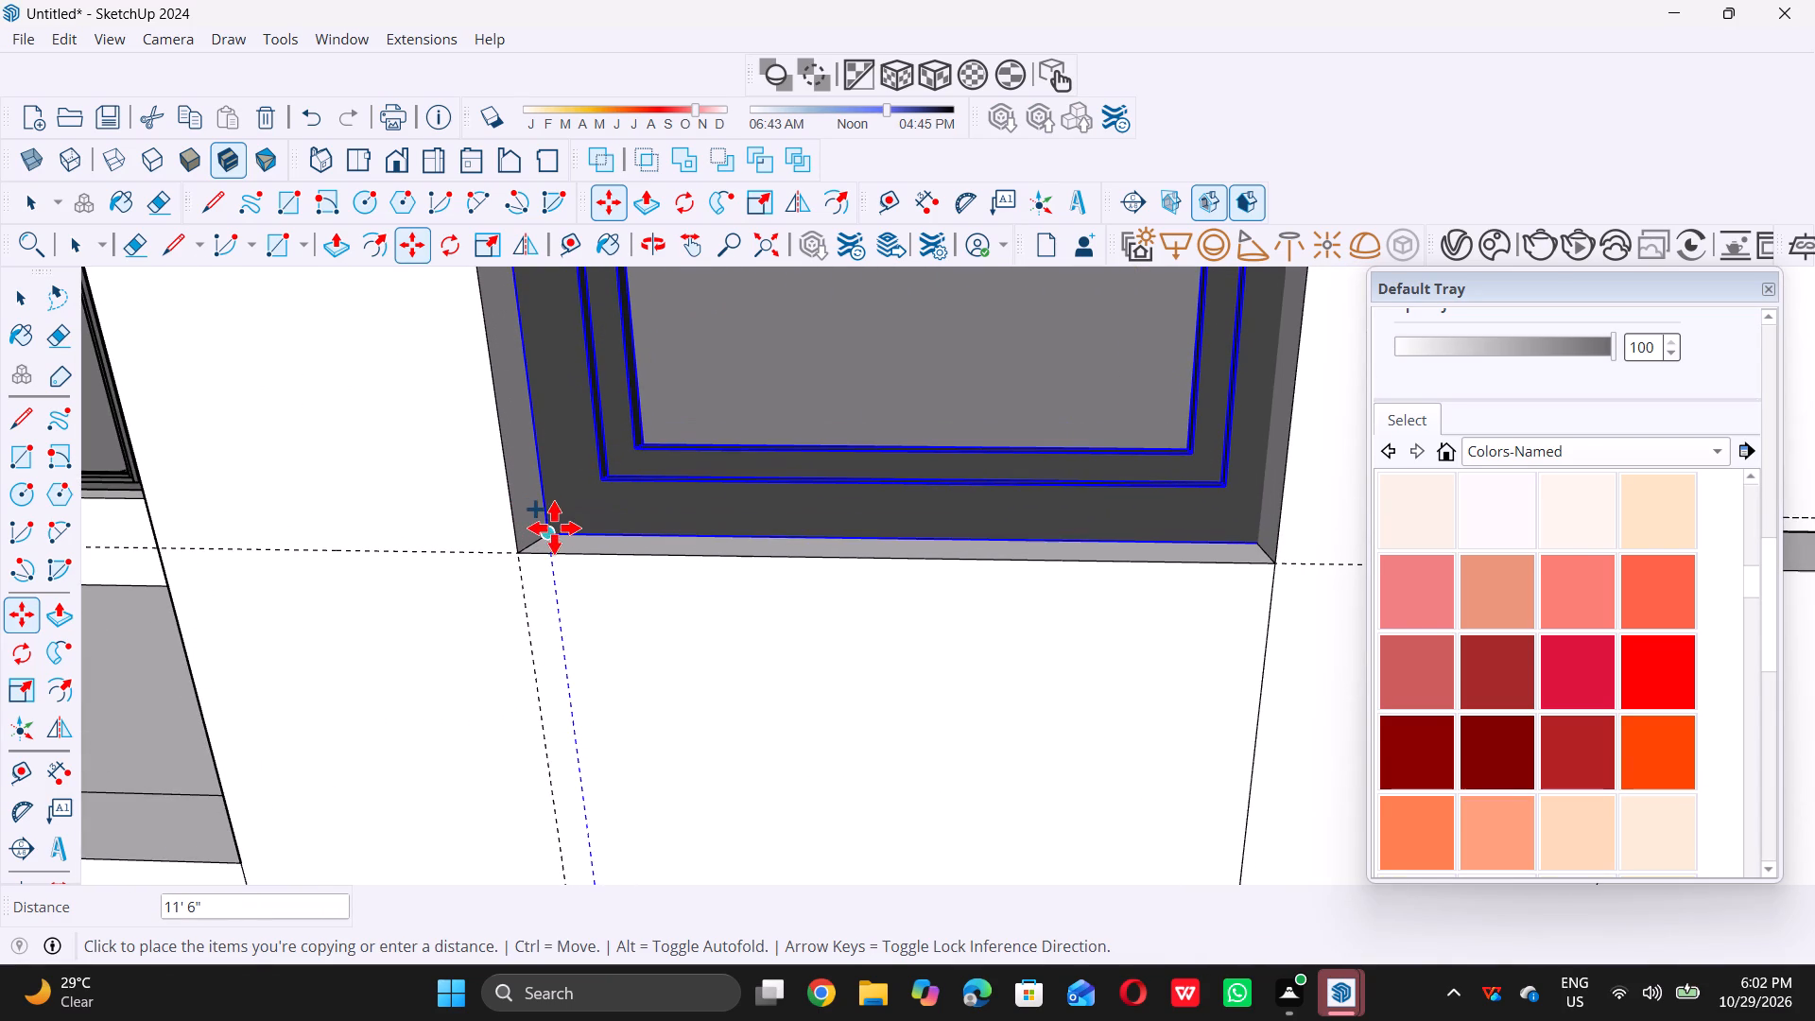
left_click(557, 528)
key("space")
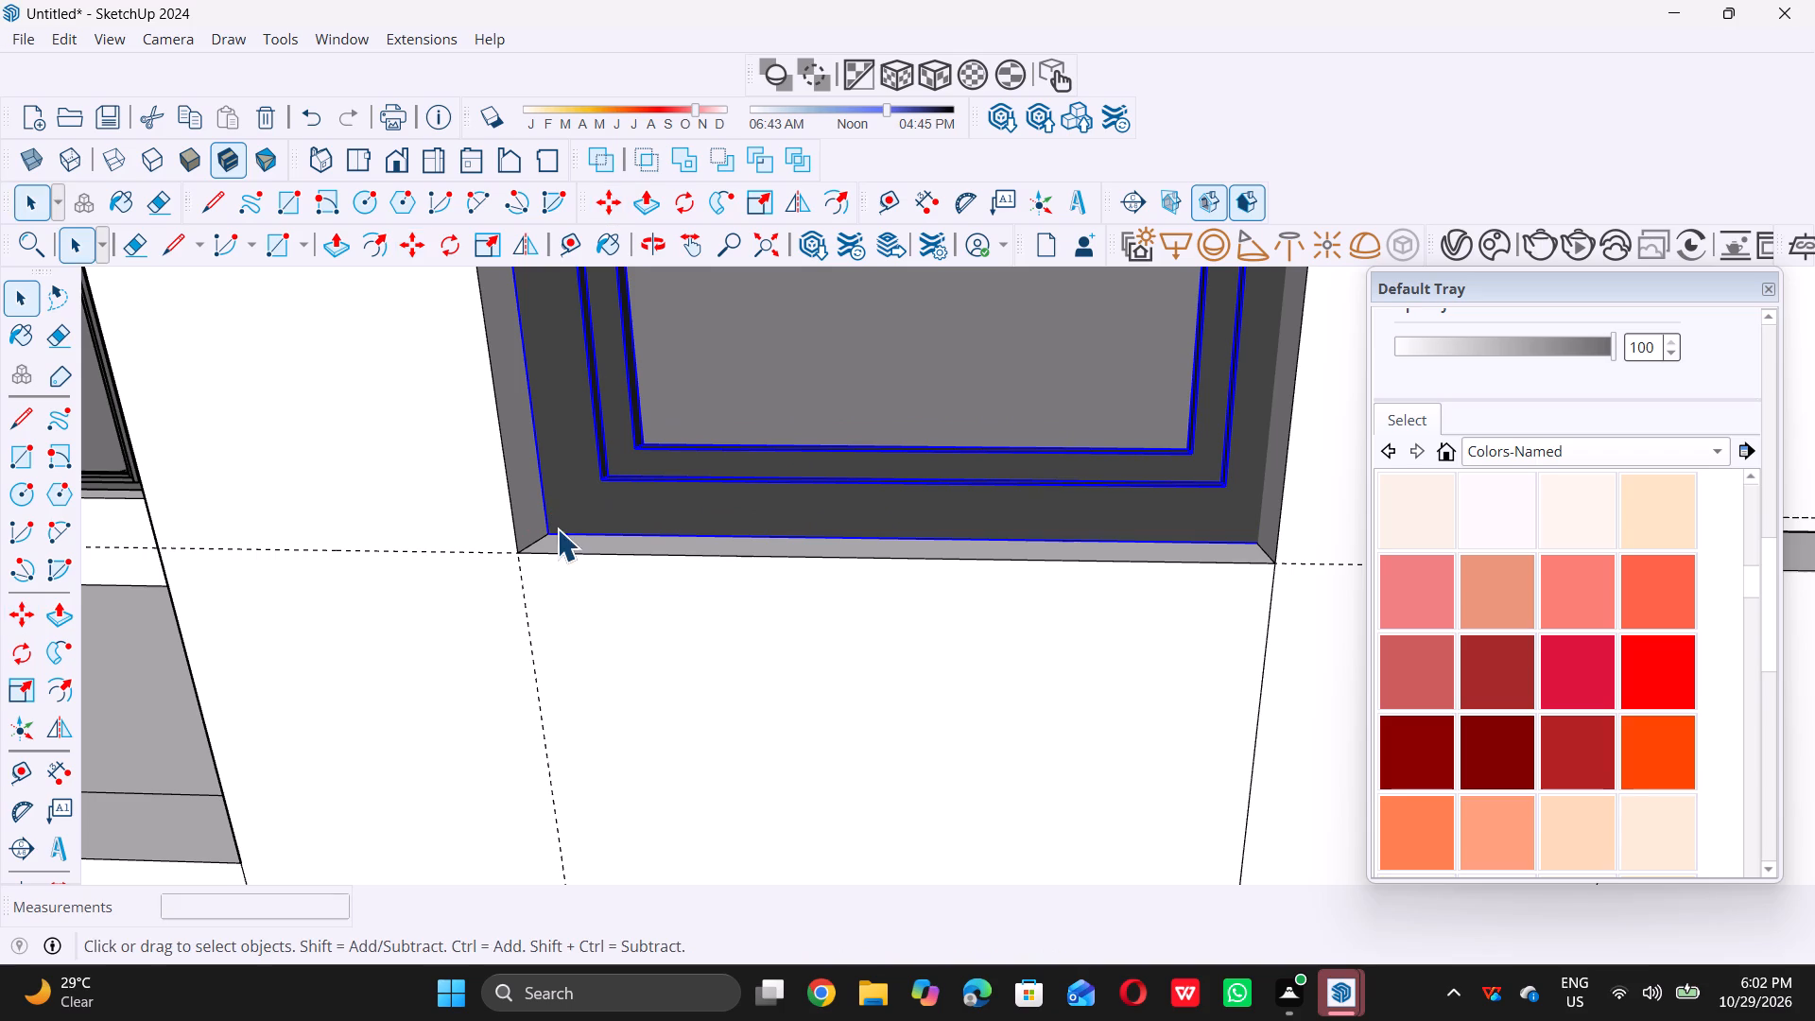
scroll(557, 528, "down", 20)
scroll(557, 528, "down", 6)
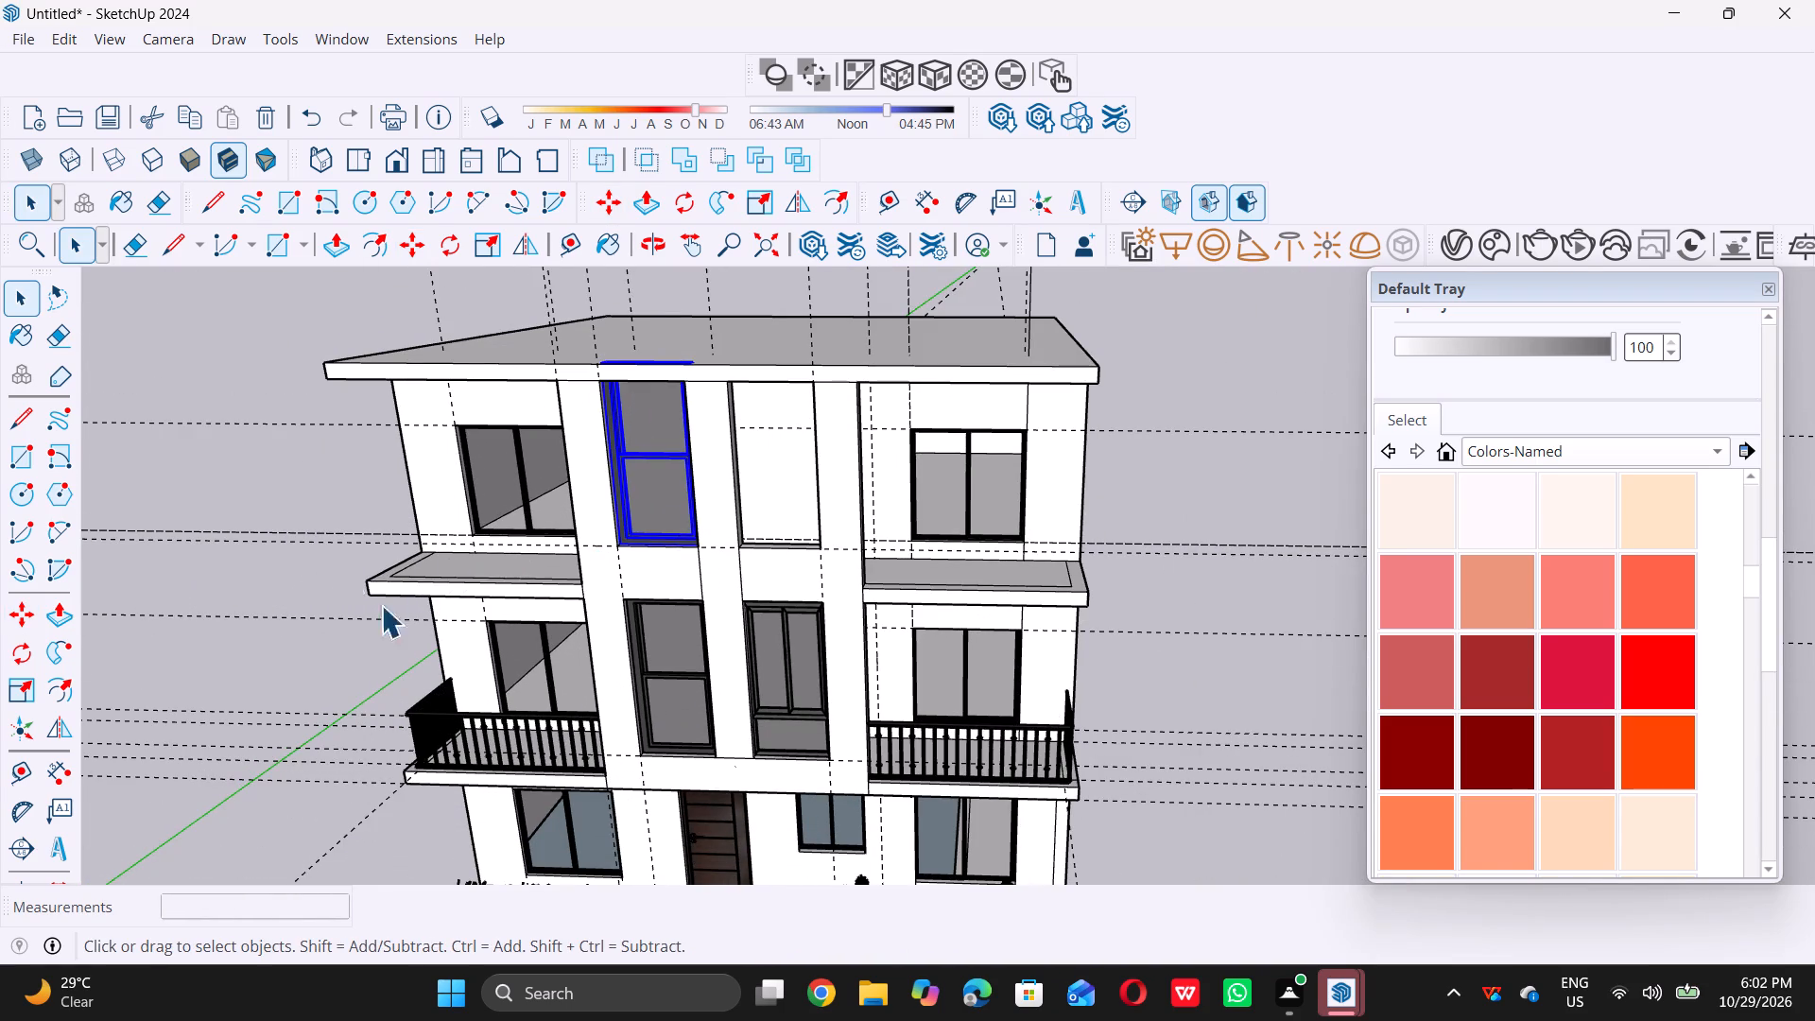
left_click(316, 571)
Examine from several angles how the copied window fits the upper left central opening and the roof edge.
middle_click_drag(544, 520, 562, 497)
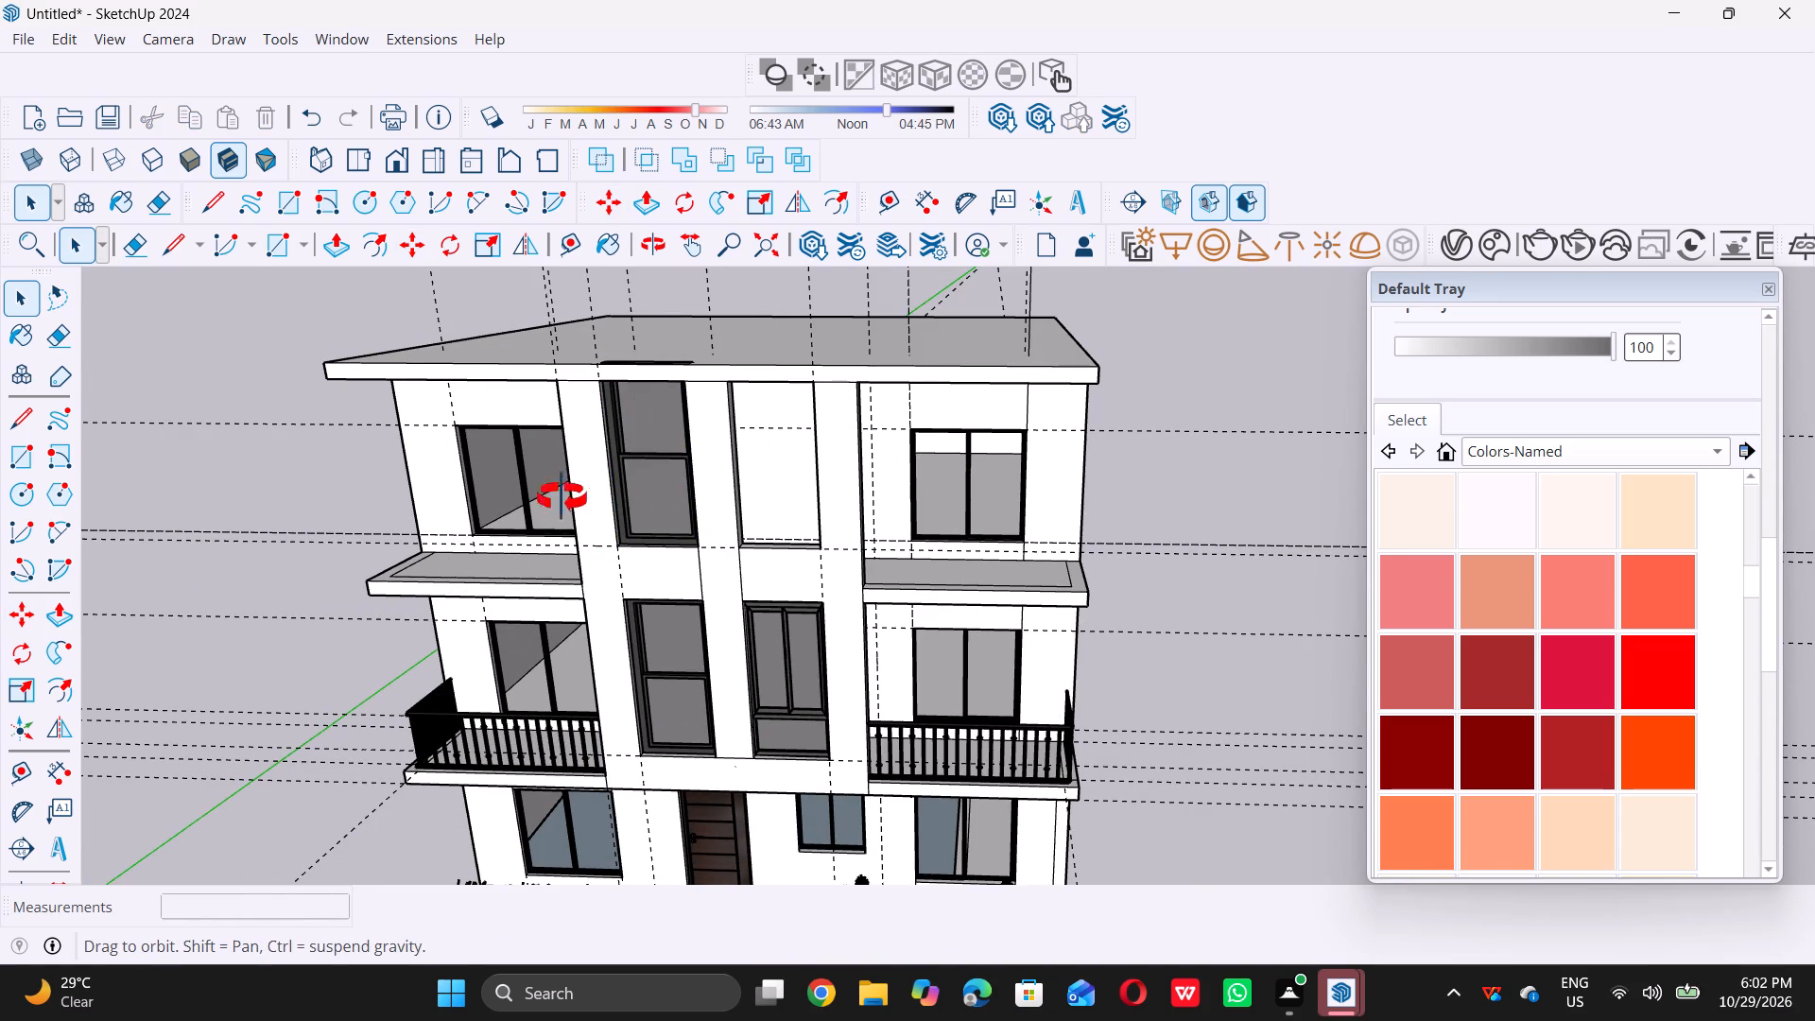
middle_click_drag(562, 497, 669, 426)
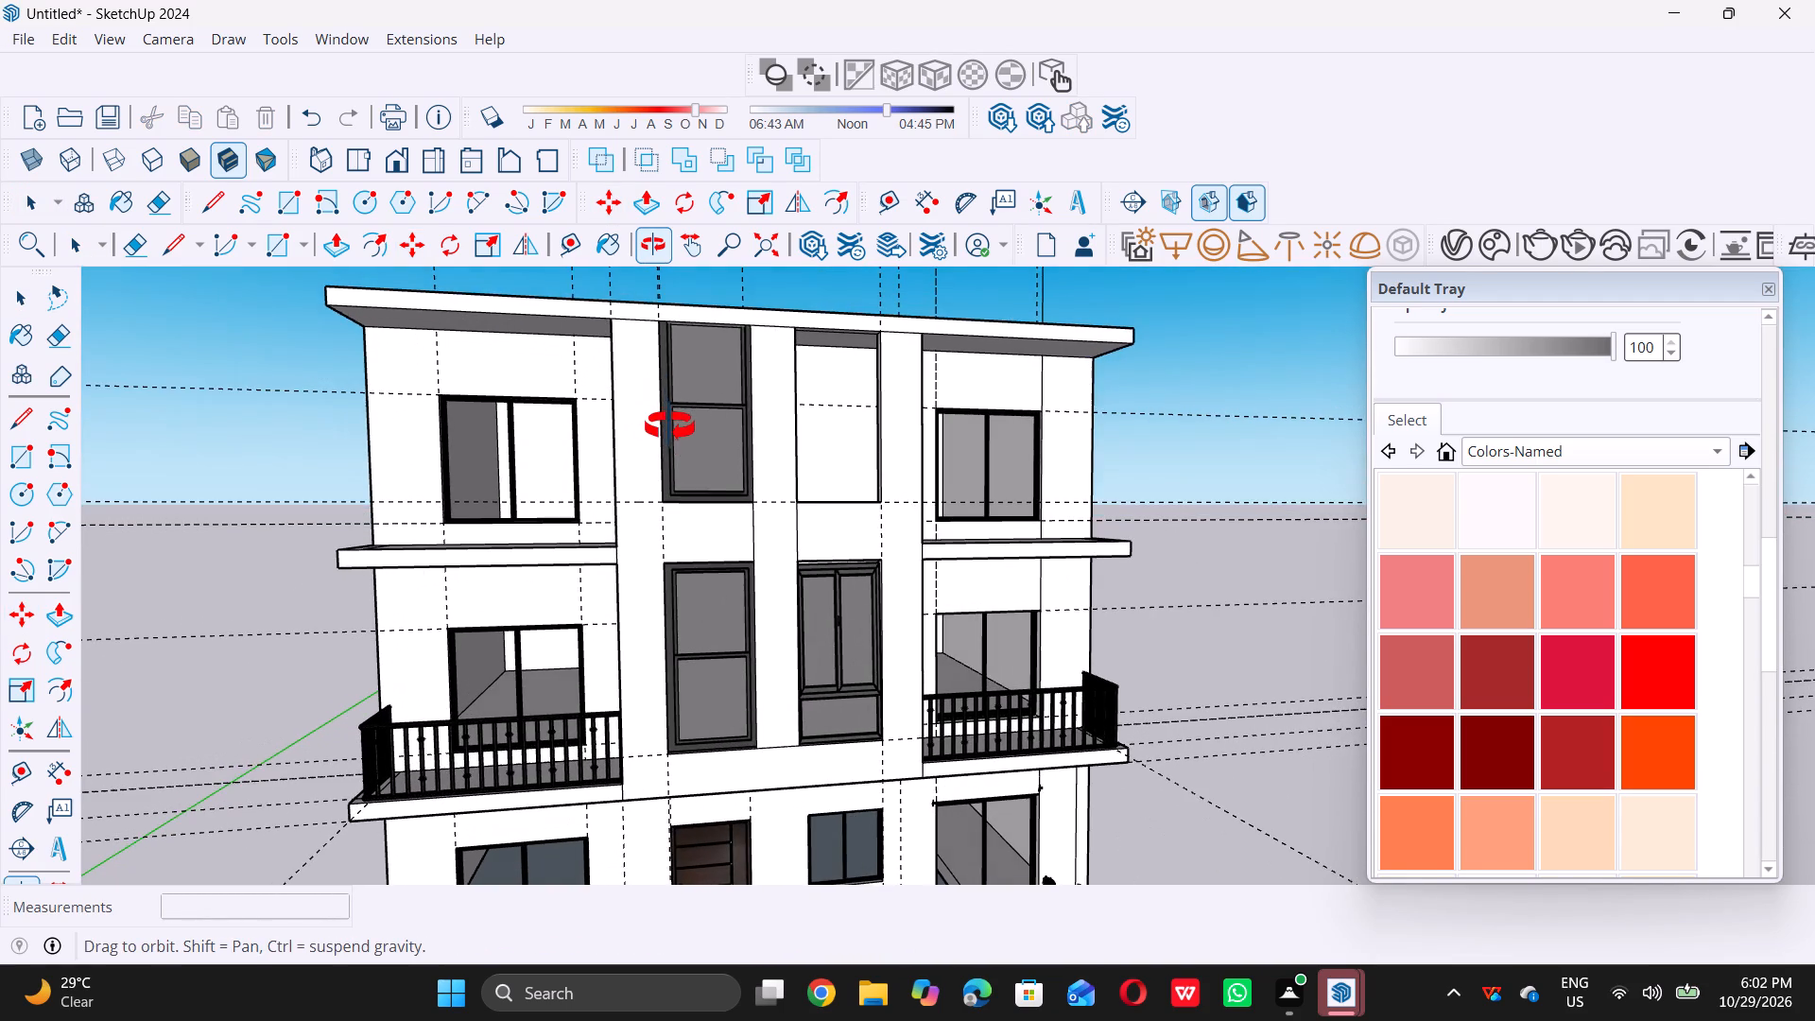
middle_click_drag(669, 426, 771, 438)
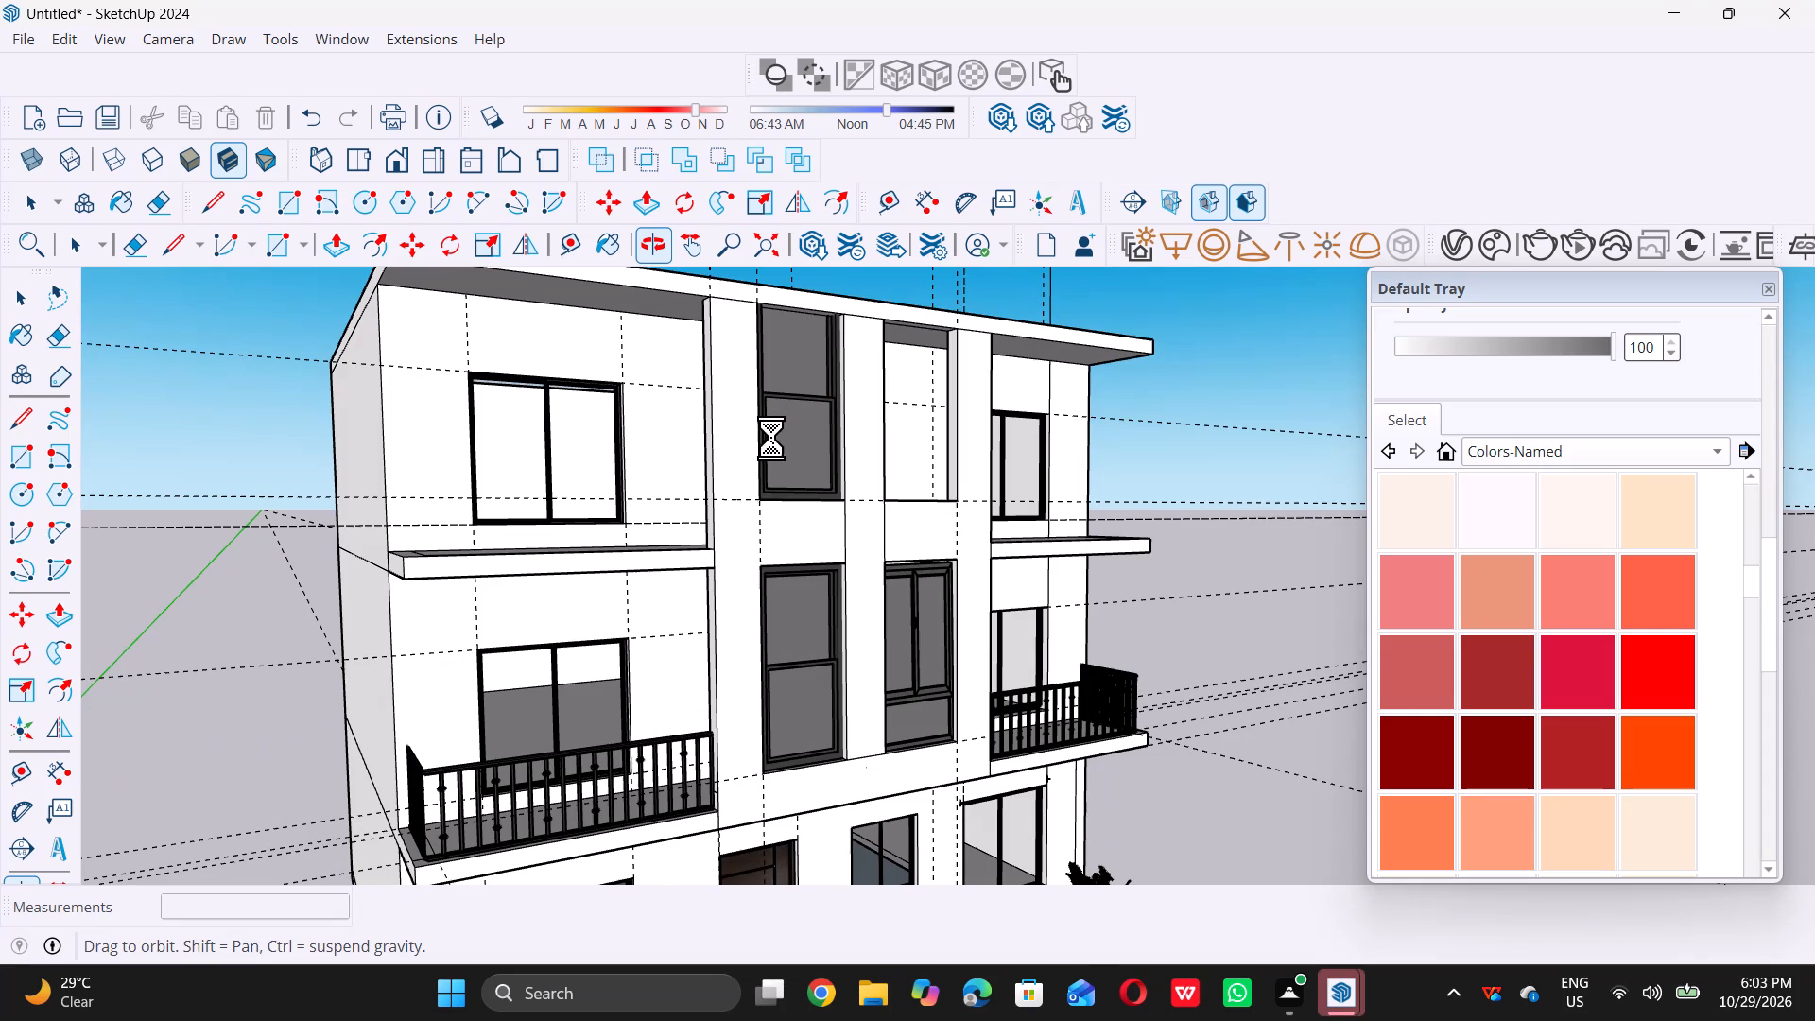
middle_click_drag(771, 438, 703, 487)
middle_click_drag(744, 450, 694, 464)
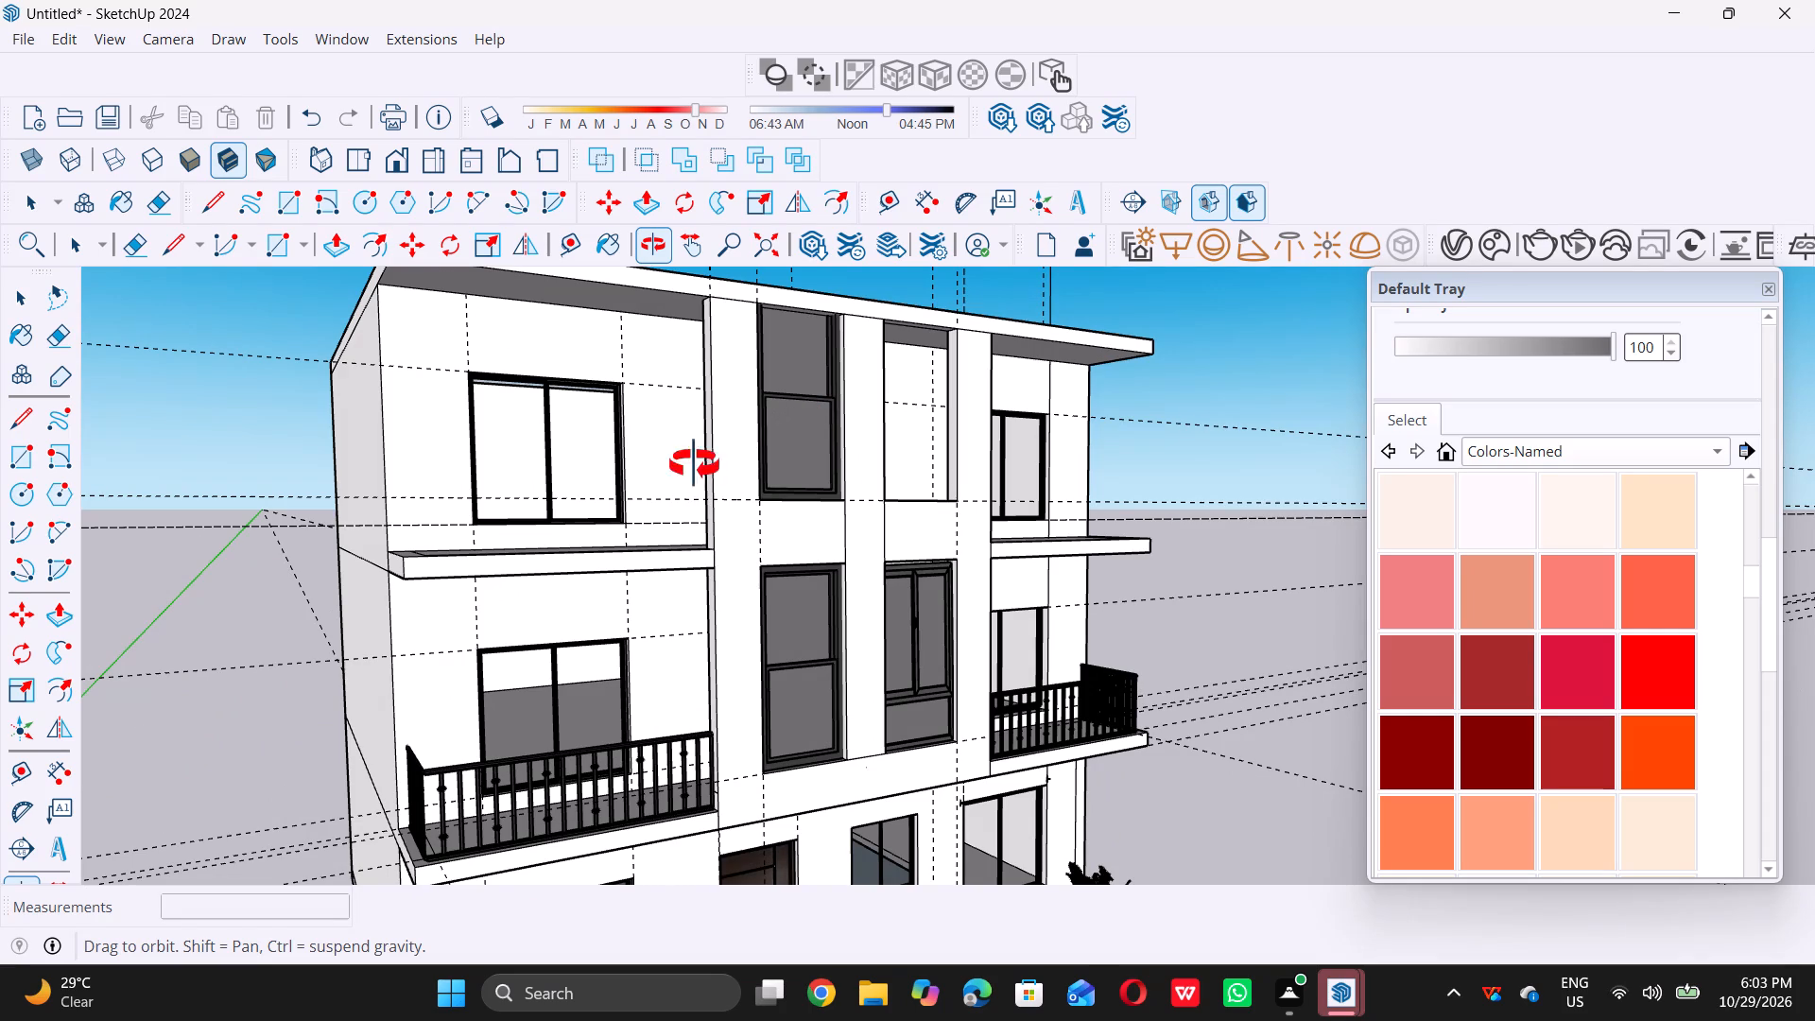
middle_click_drag(694, 464, 624, 502)
middle_click_drag(780, 396, 785, 366)
scroll(794, 321, "up", 5)
middle_click_drag(765, 376, 752, 375)
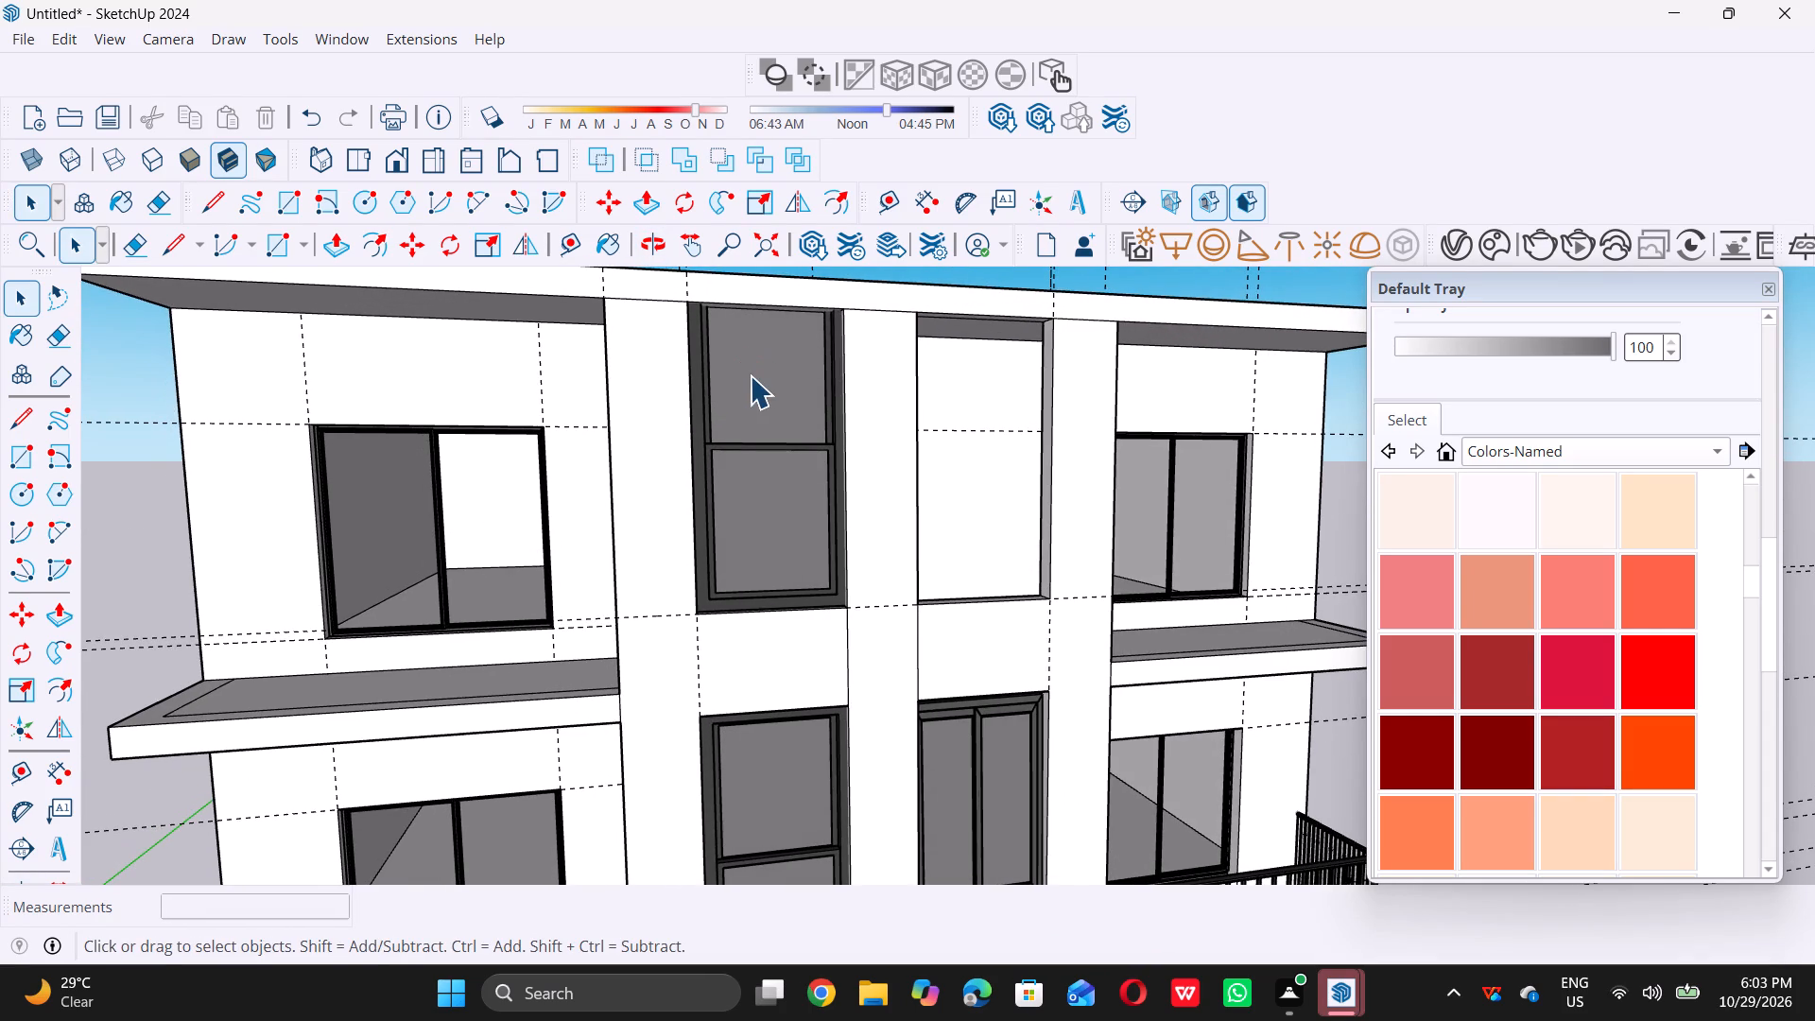
scroll(748, 426, "down", 3)
scroll(775, 408, "up", 2)
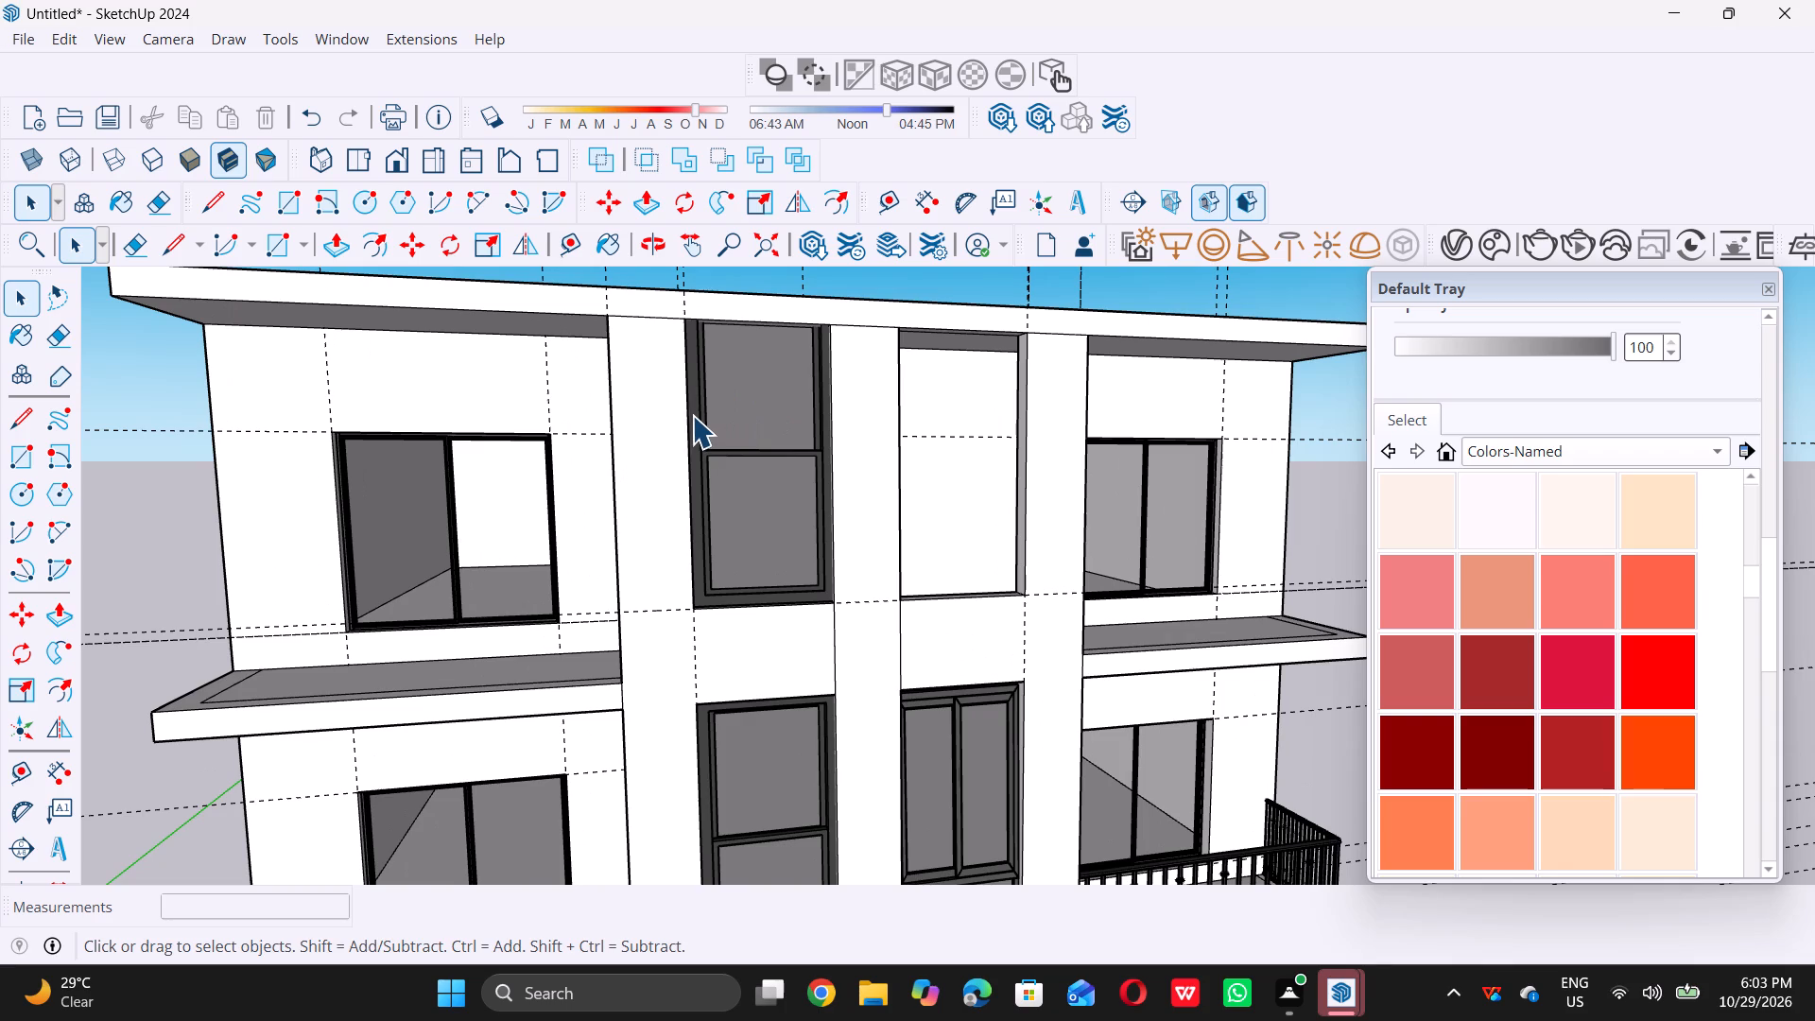
triple_click(702, 415)
scroll(706, 450, "down", 4)
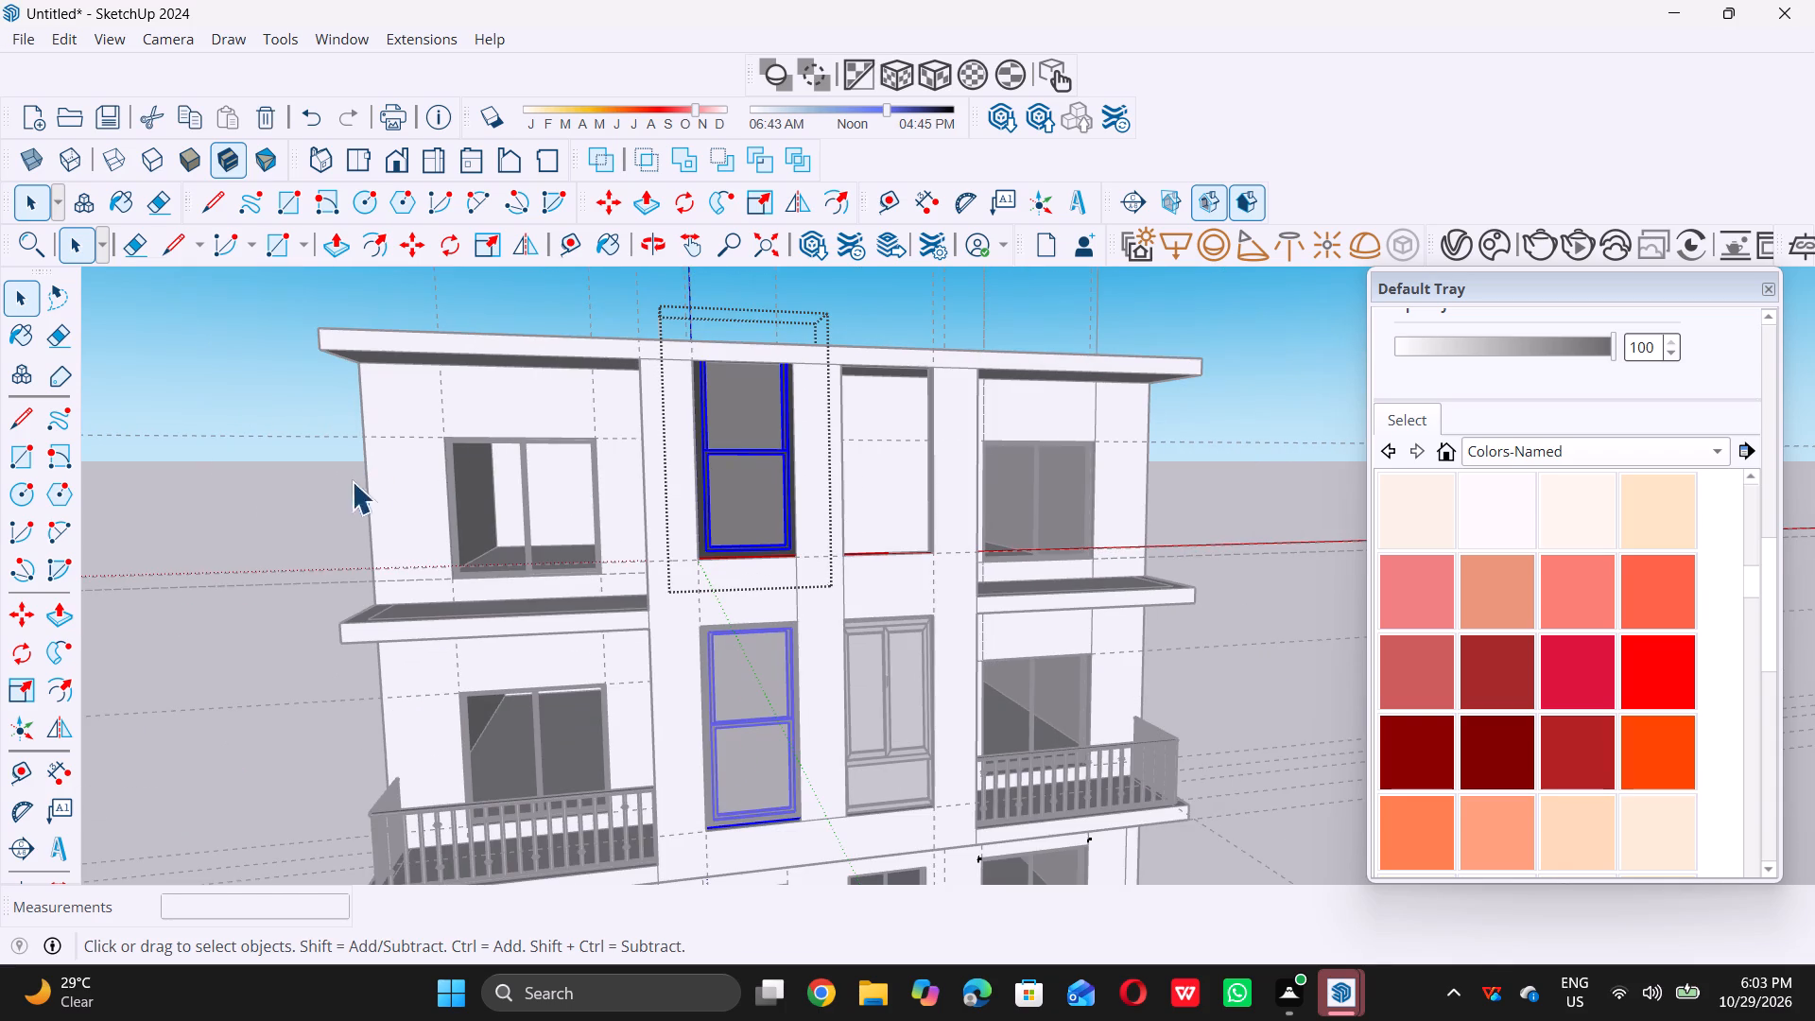
double_click(310, 487)
Scale the copied upper window uniformly to about 0.89 from its top-left corner, bringing it below the roof.
scroll(722, 419, "up", 5)
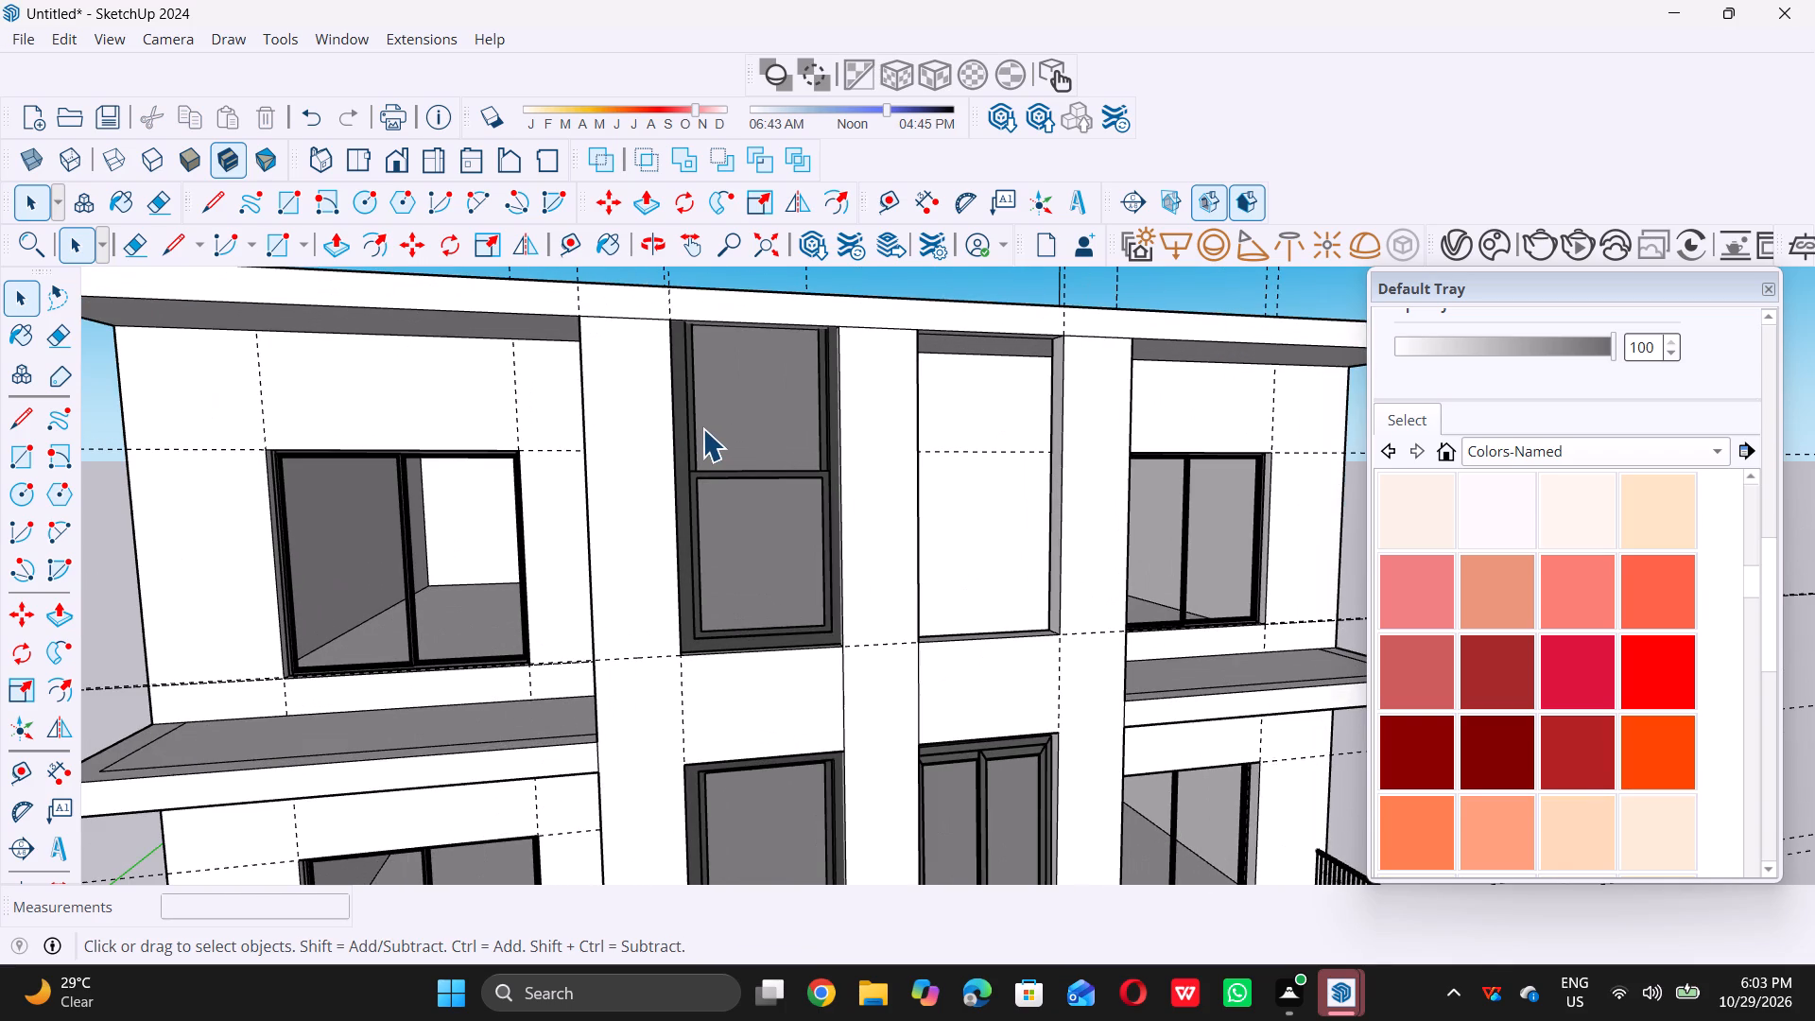
left_click(689, 427)
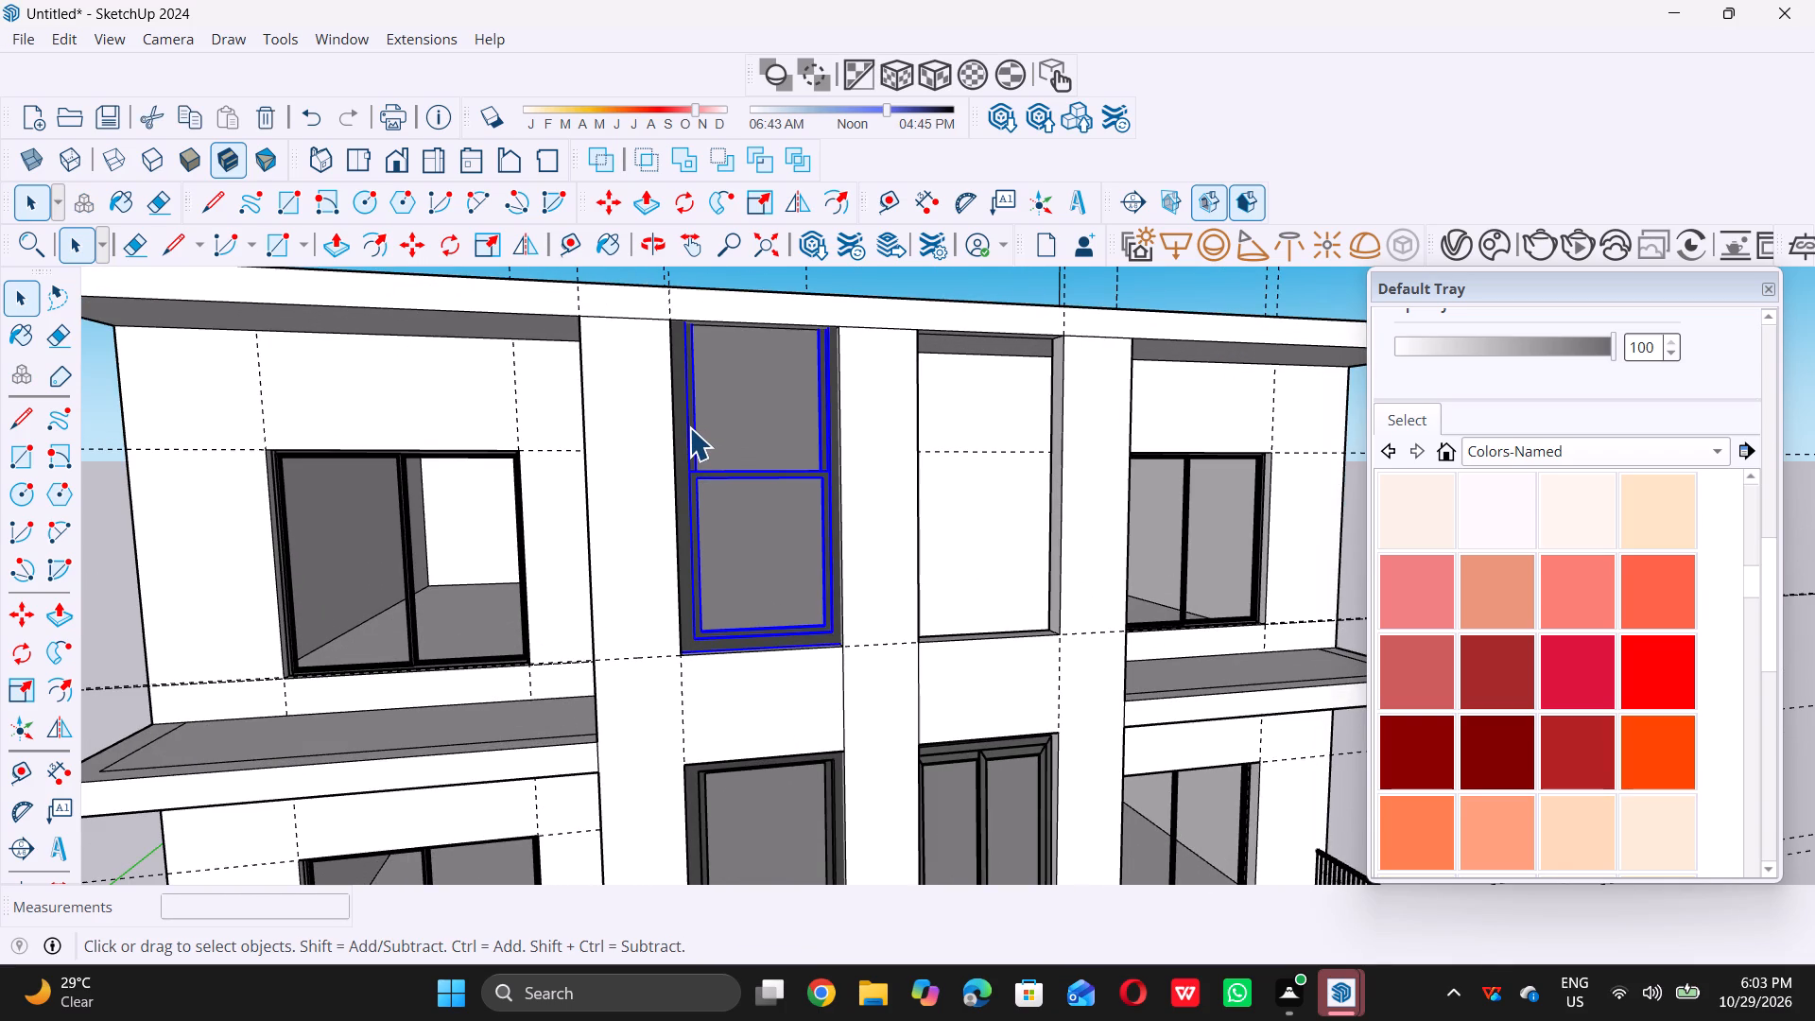
key("s")
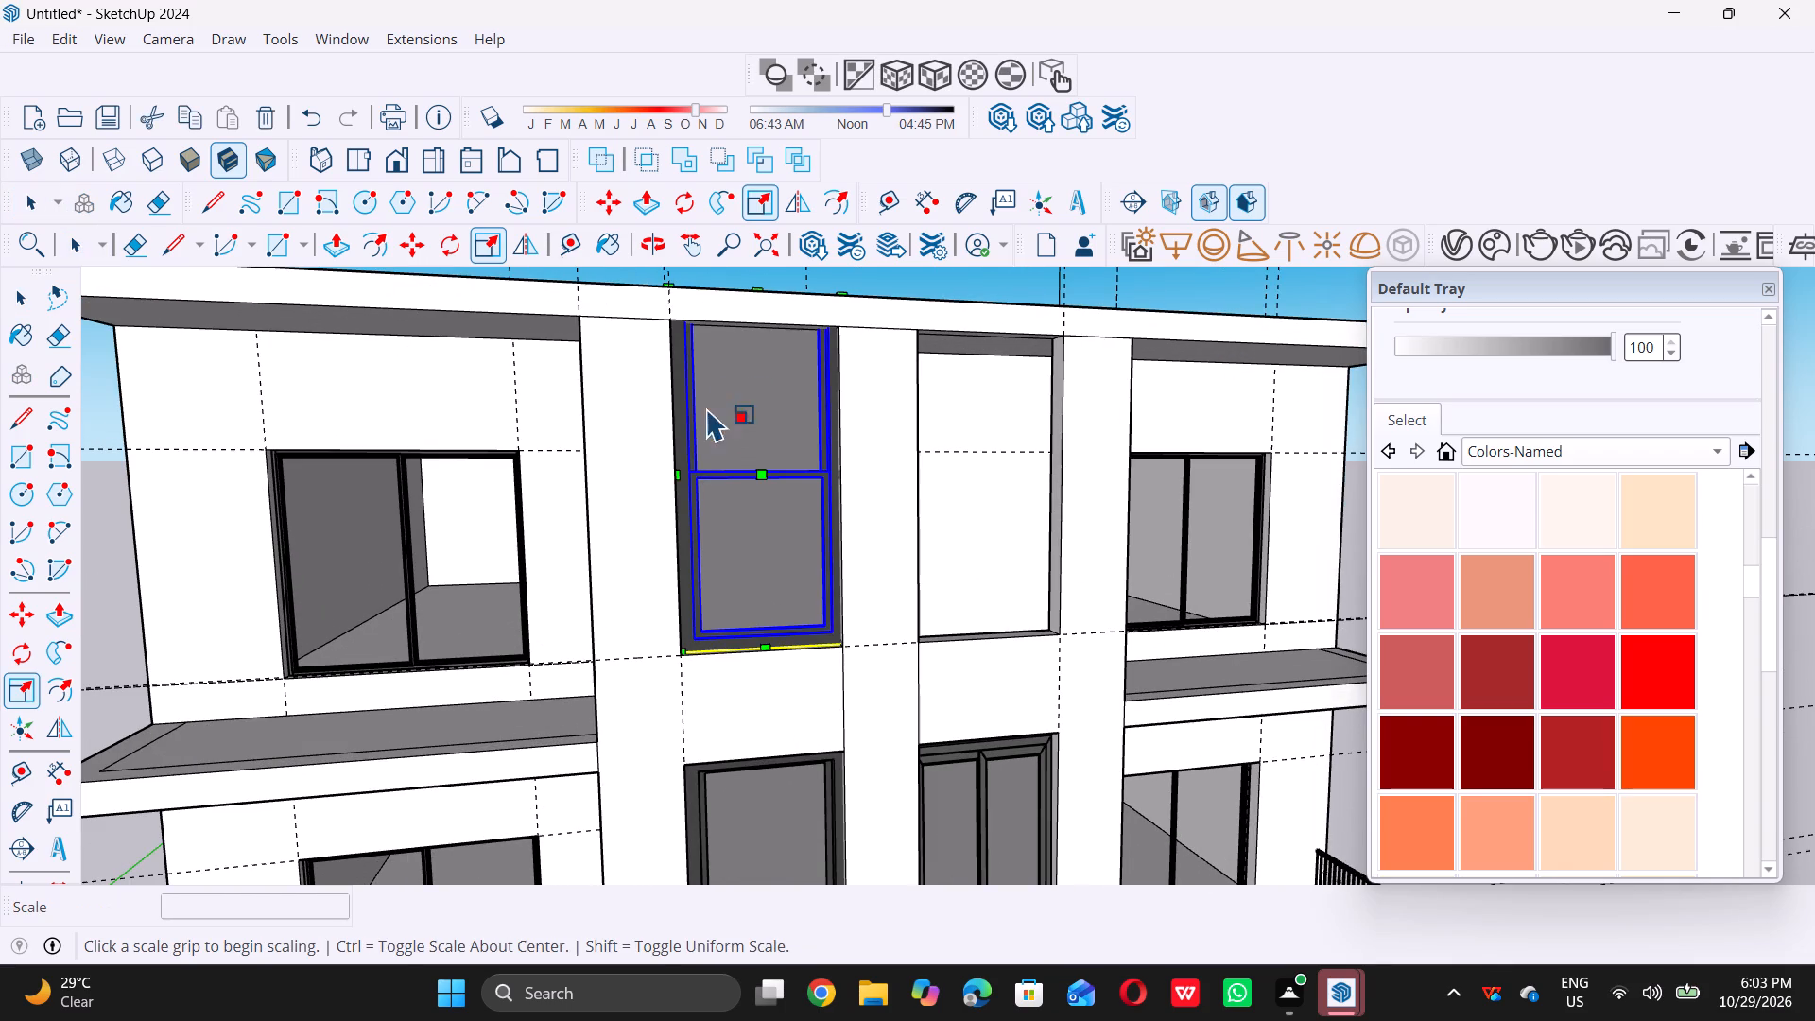
left_click(671, 286)
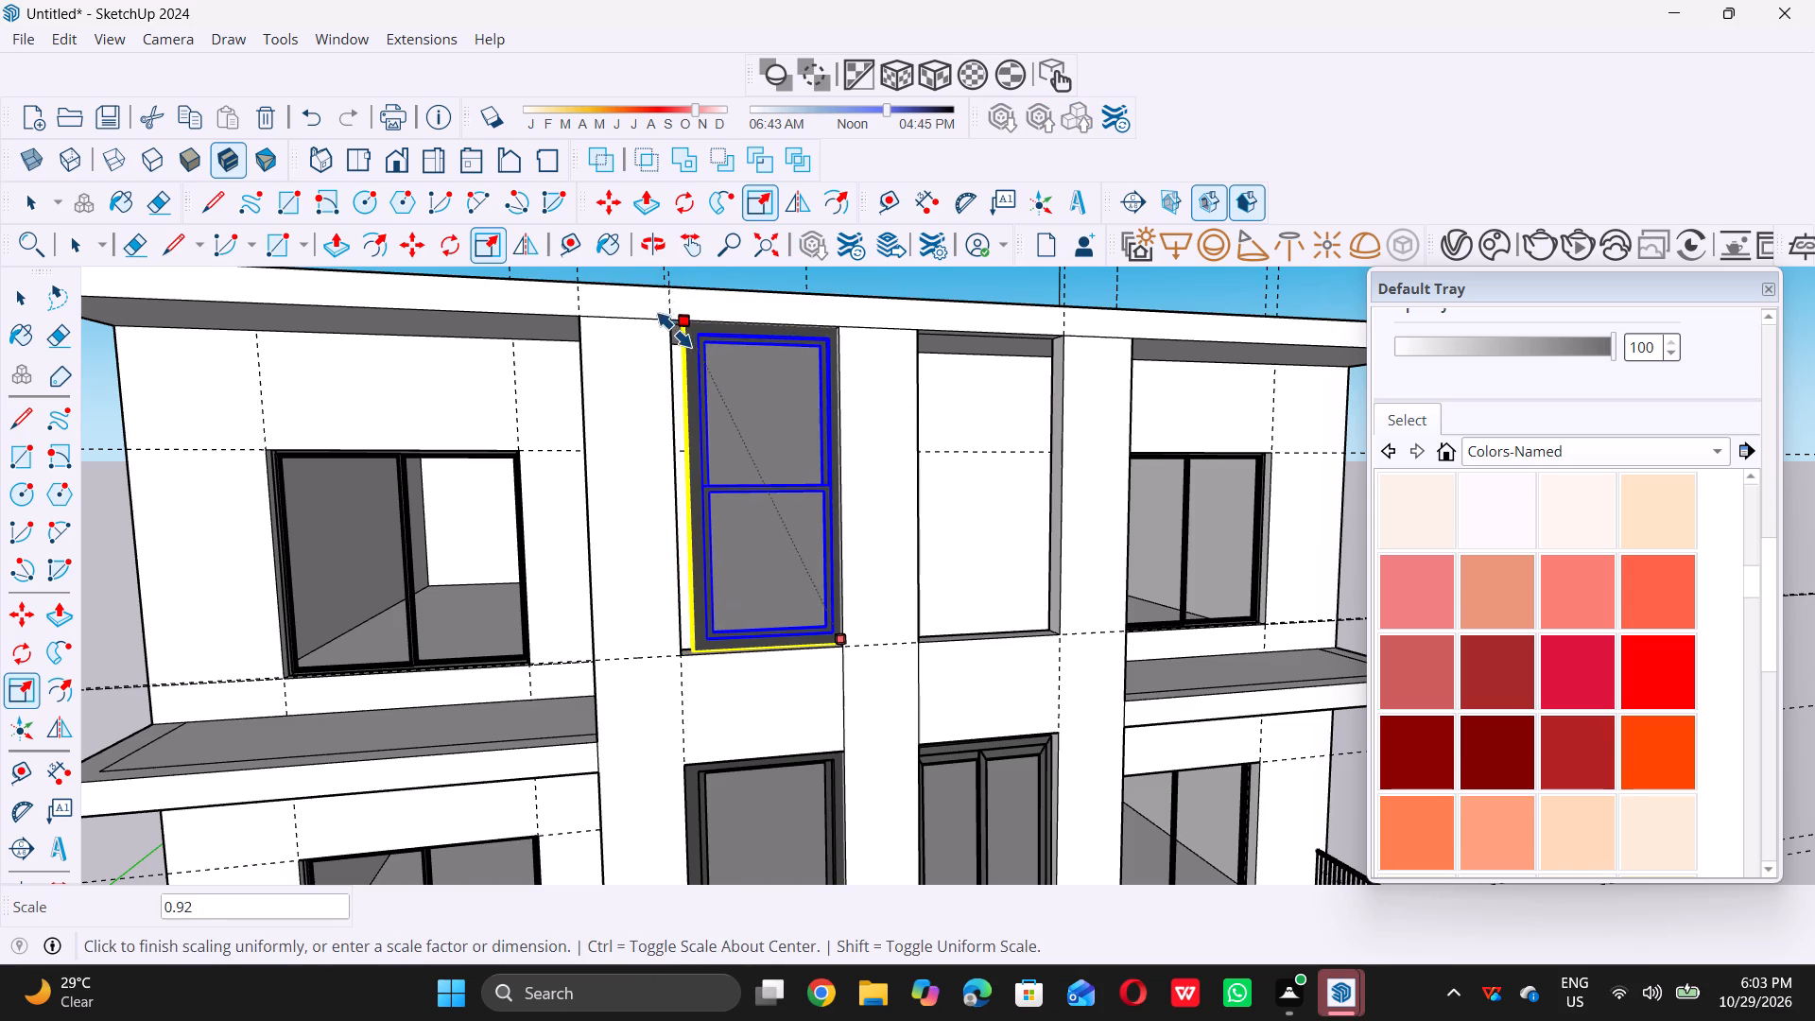
scroll(672, 339, "up", 5)
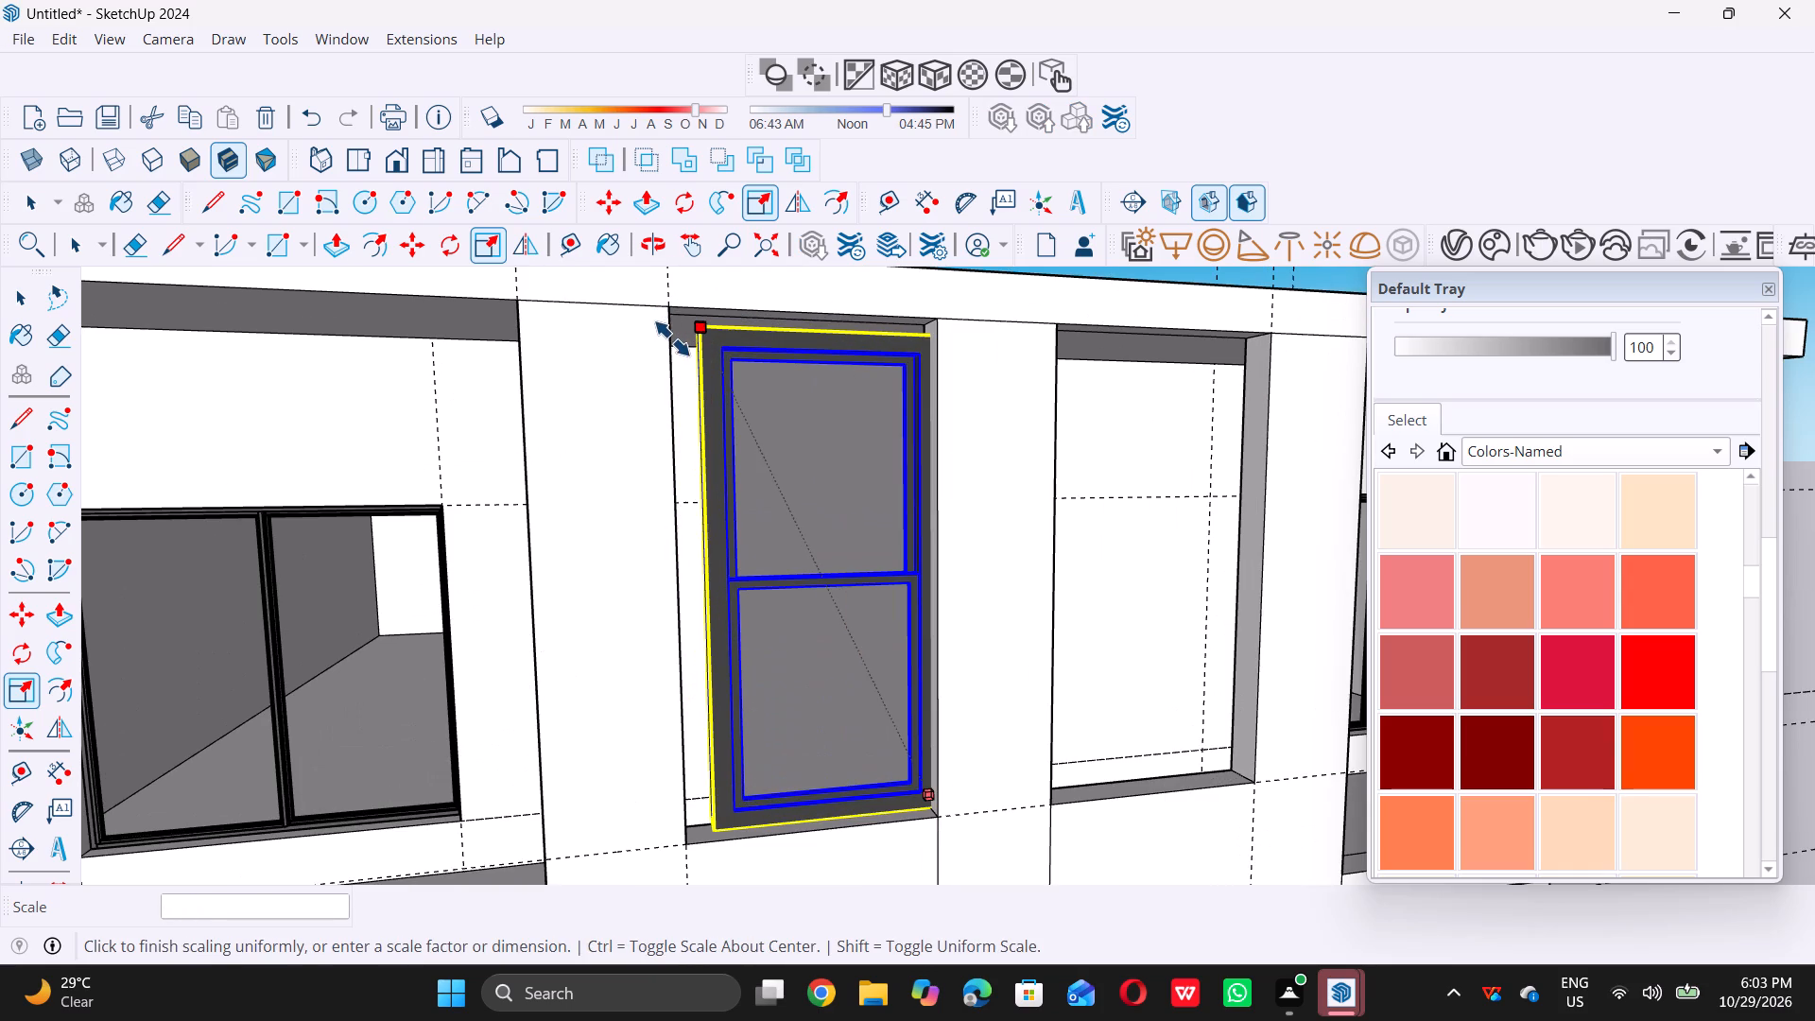
double_click(688, 334)
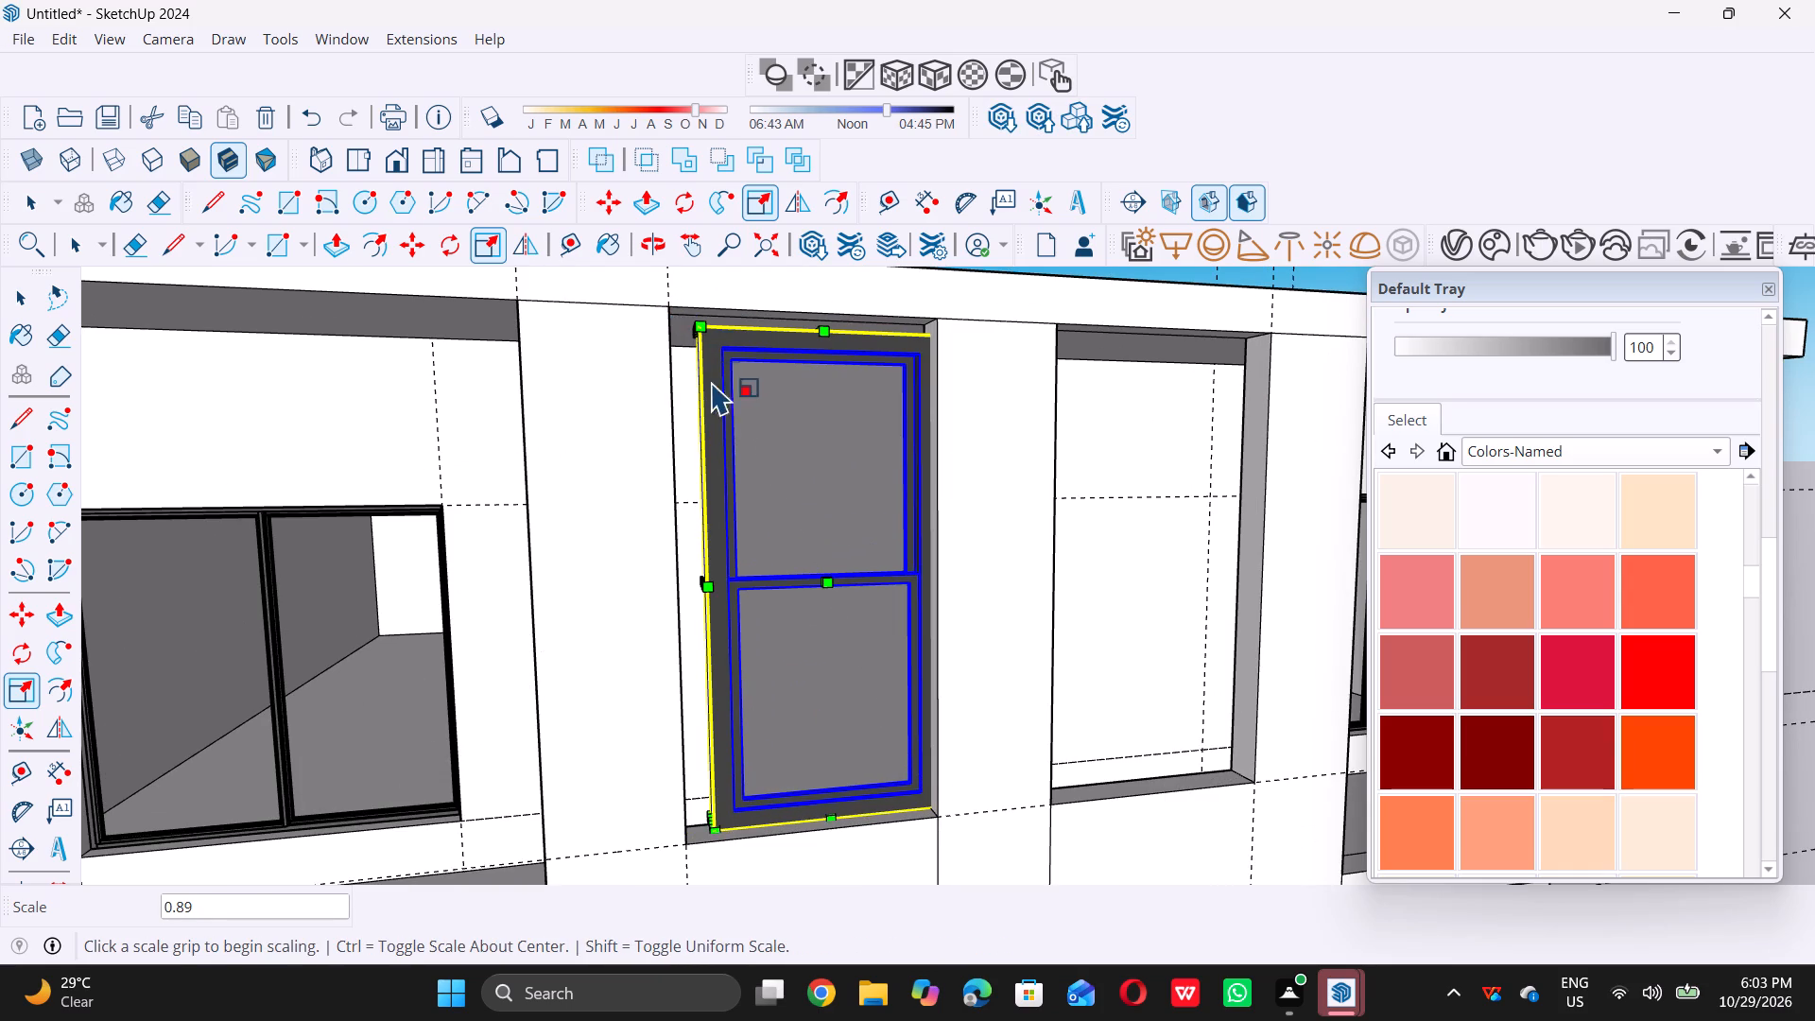
Stretch the copied window's width along the red axis until its left side meets the opening's left edge.
scroll(662, 563, "up", 1)
middle_click_drag(661, 562, 684, 577)
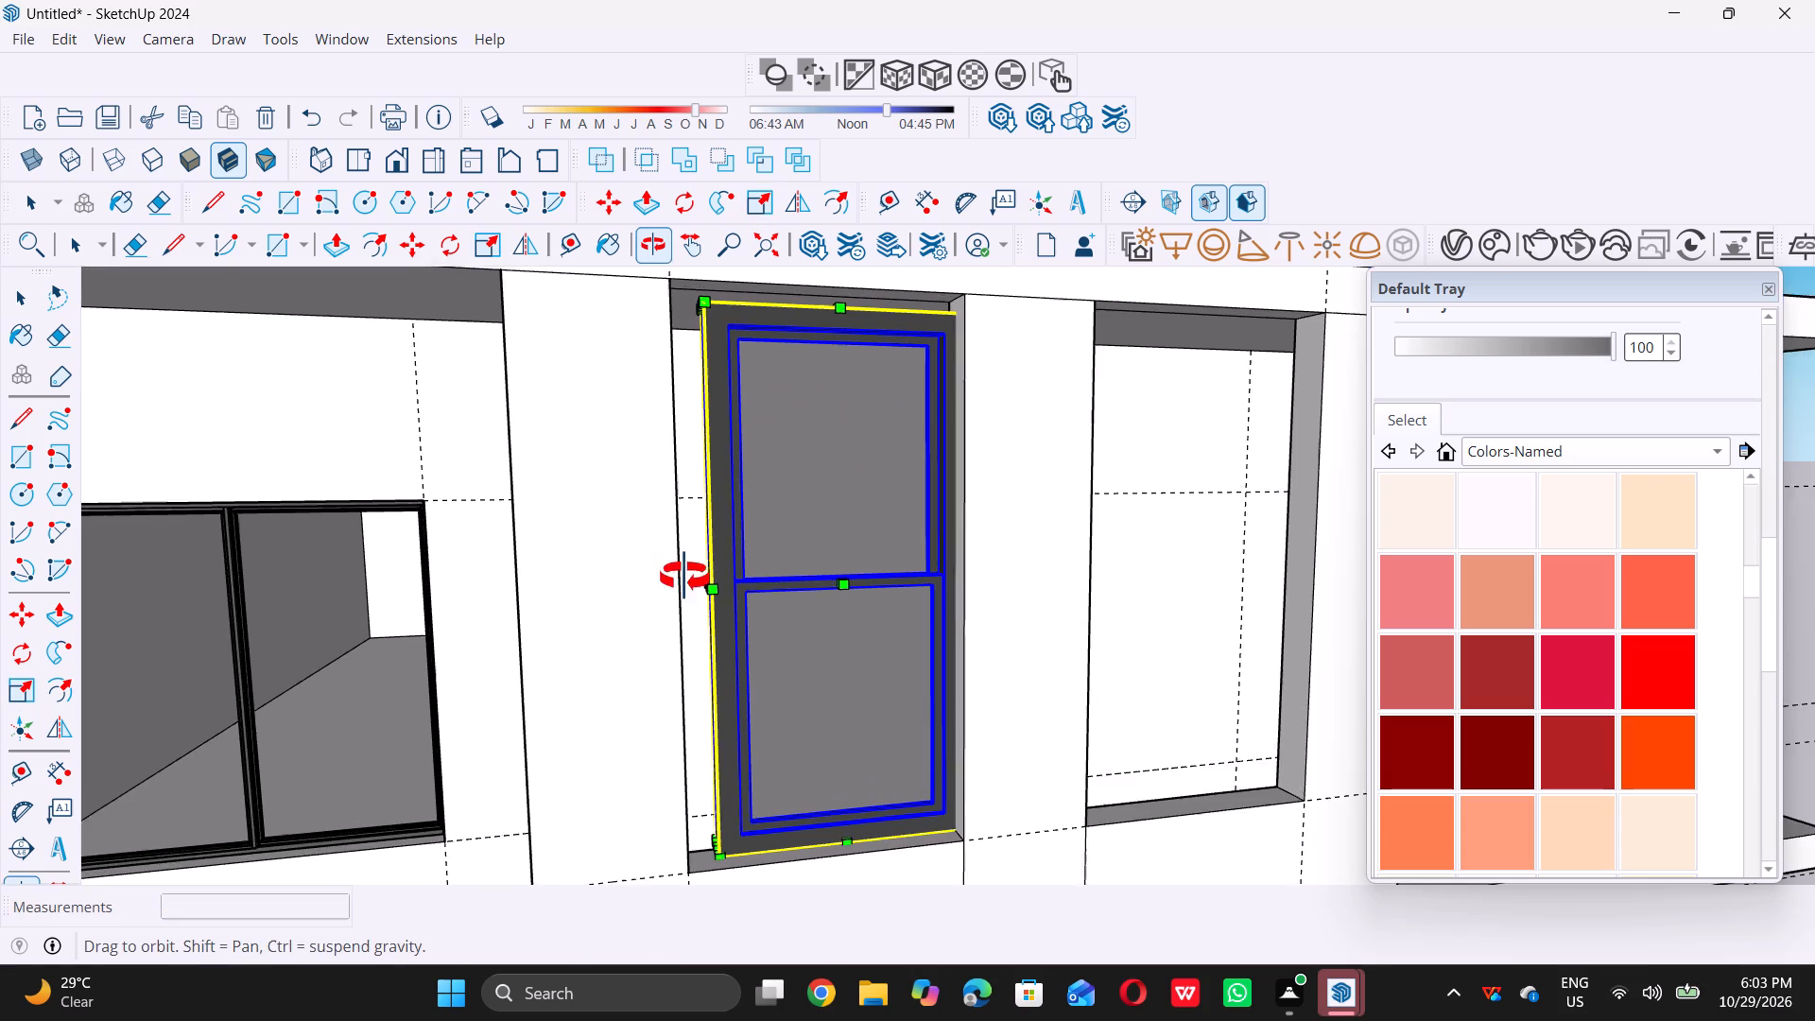
middle_click_drag(684, 577, 705, 599)
scroll(758, 640, "up", 14)
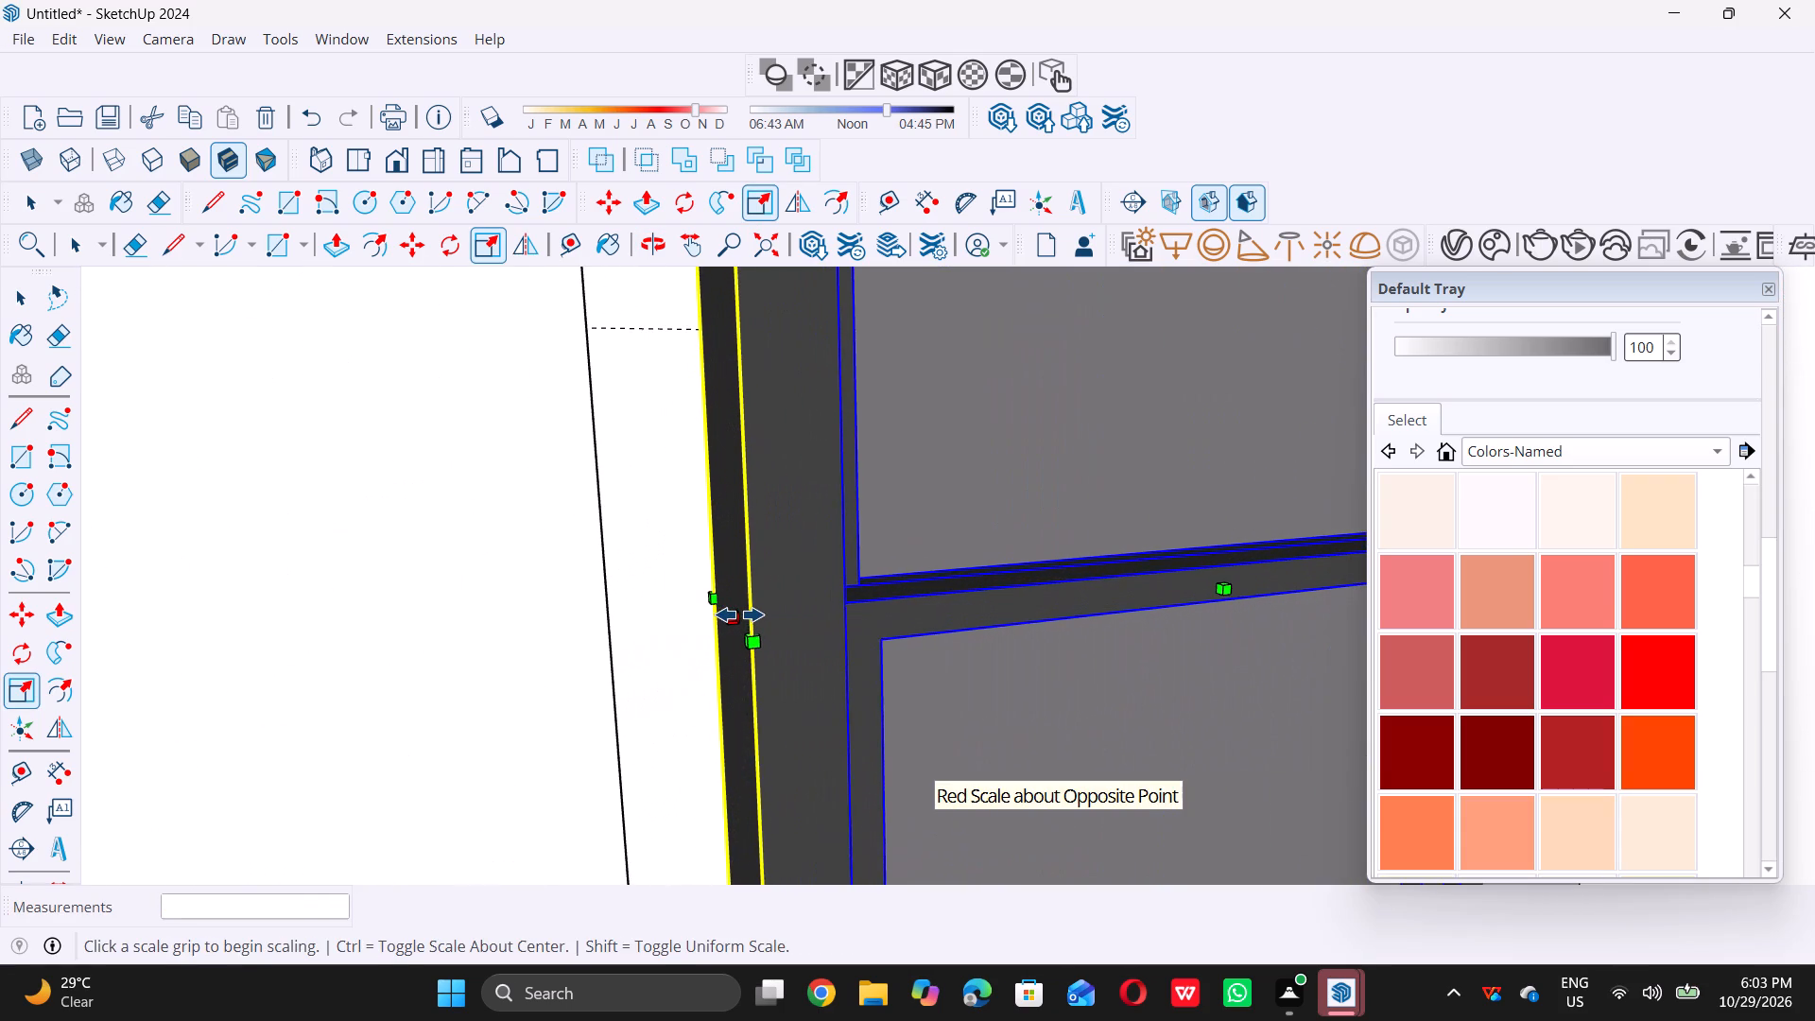
triple_click(739, 614)
double_click(739, 614)
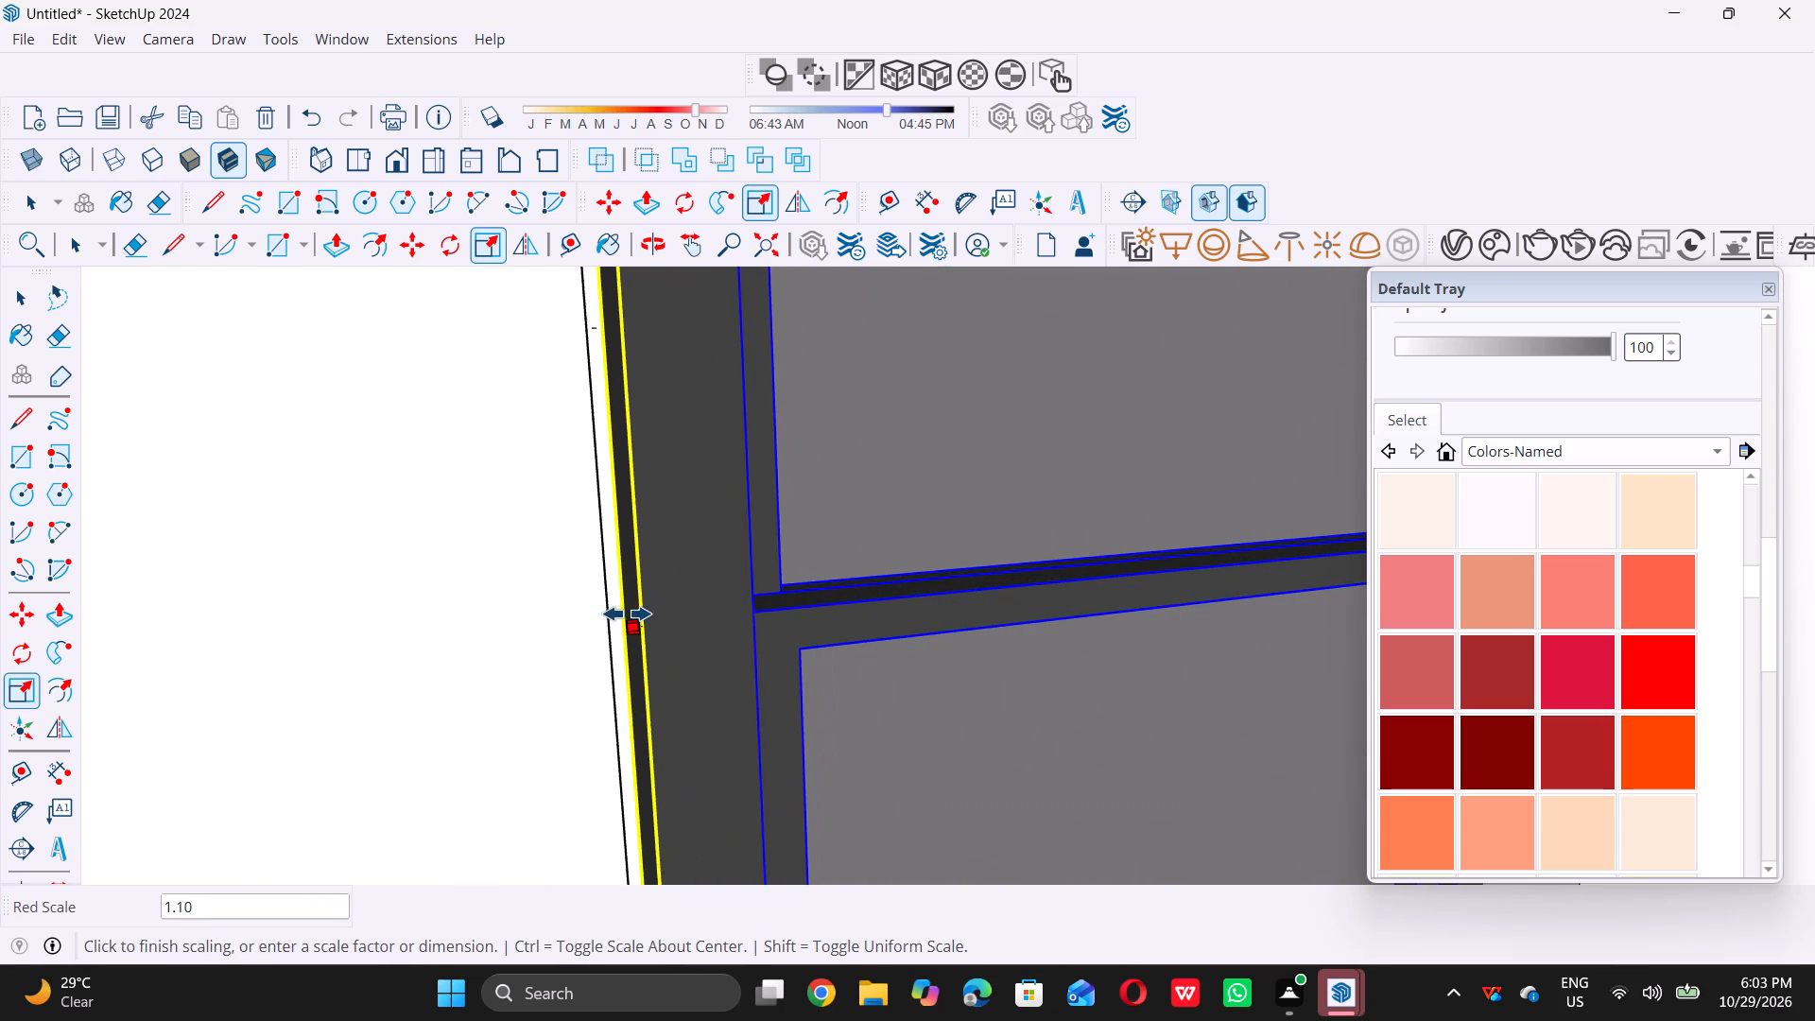
triple_click(603, 611)
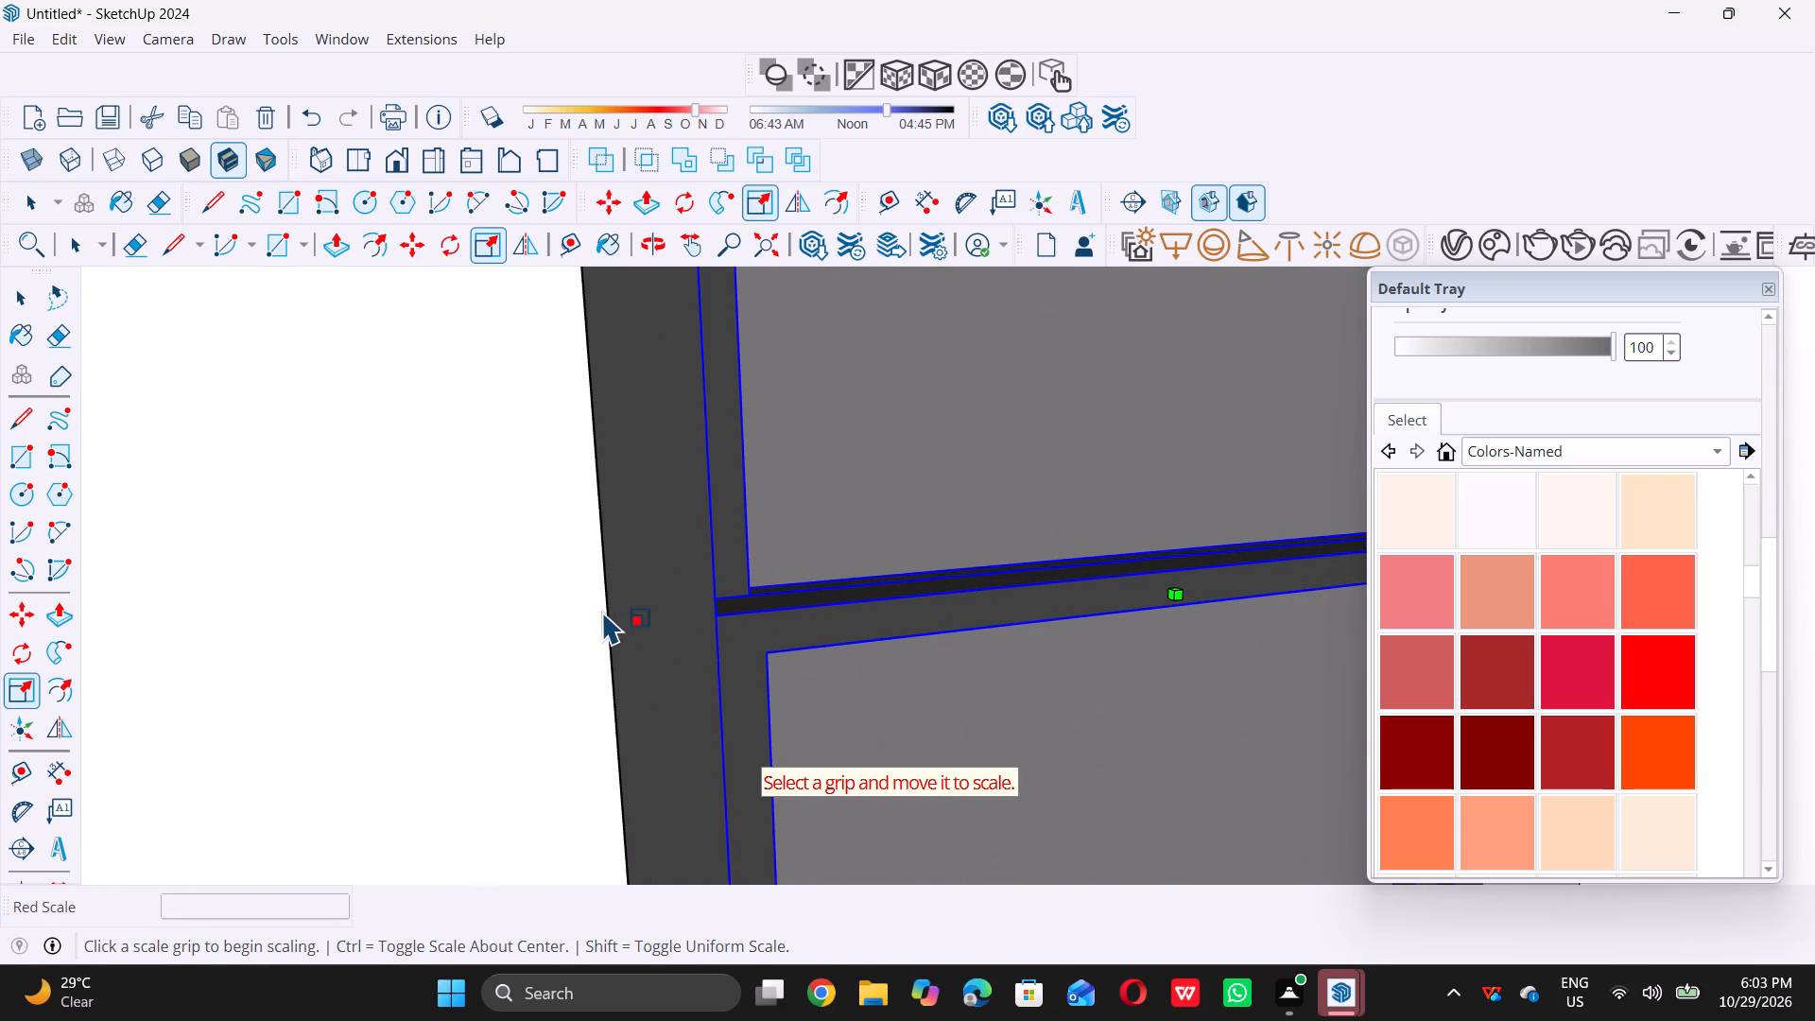
key("space")
Stretch the copied window's height along the blue axis by about 1.03 until it meets the opening's top edge.
scroll(603, 611, "down", 20)
scroll(603, 611, "down", 8)
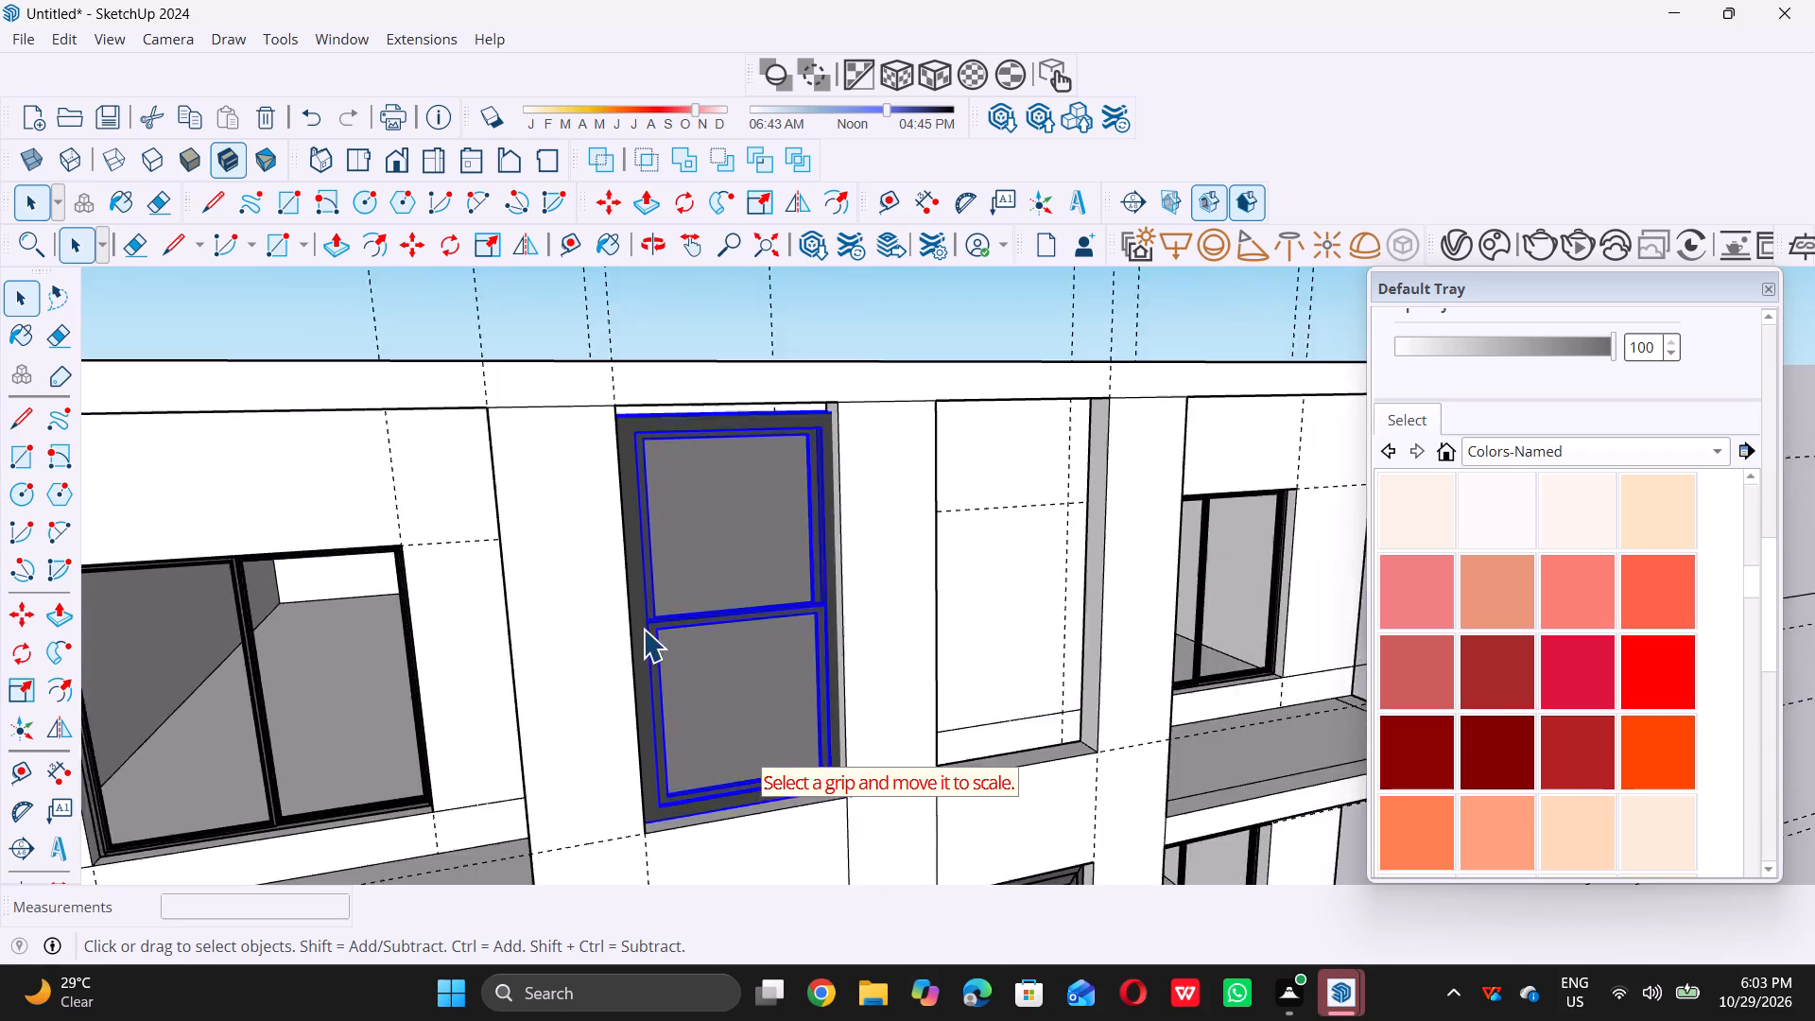
scroll(643, 629, "down", 3)
middle_click_drag(726, 491, 764, 493)
scroll(754, 488, "up", 7)
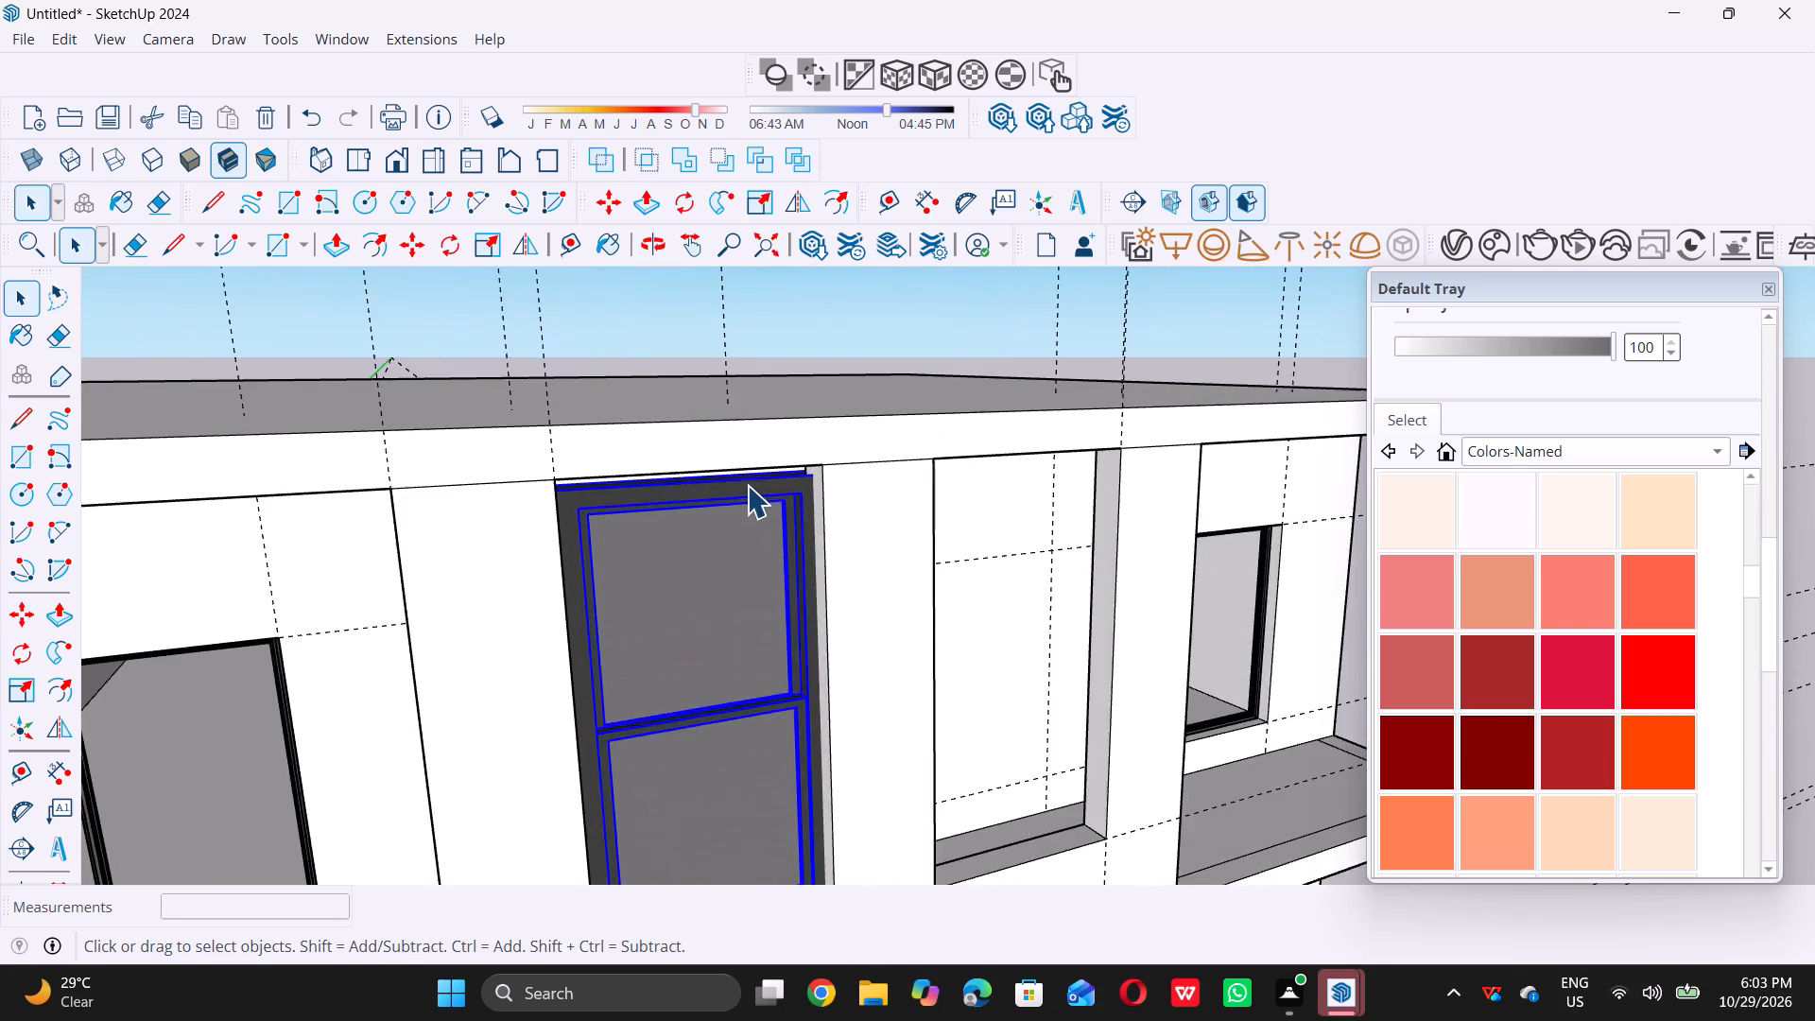
scroll(747, 485, "up", 4)
middle_click_drag(693, 480, 689, 467)
scroll(689, 467, "up", 6)
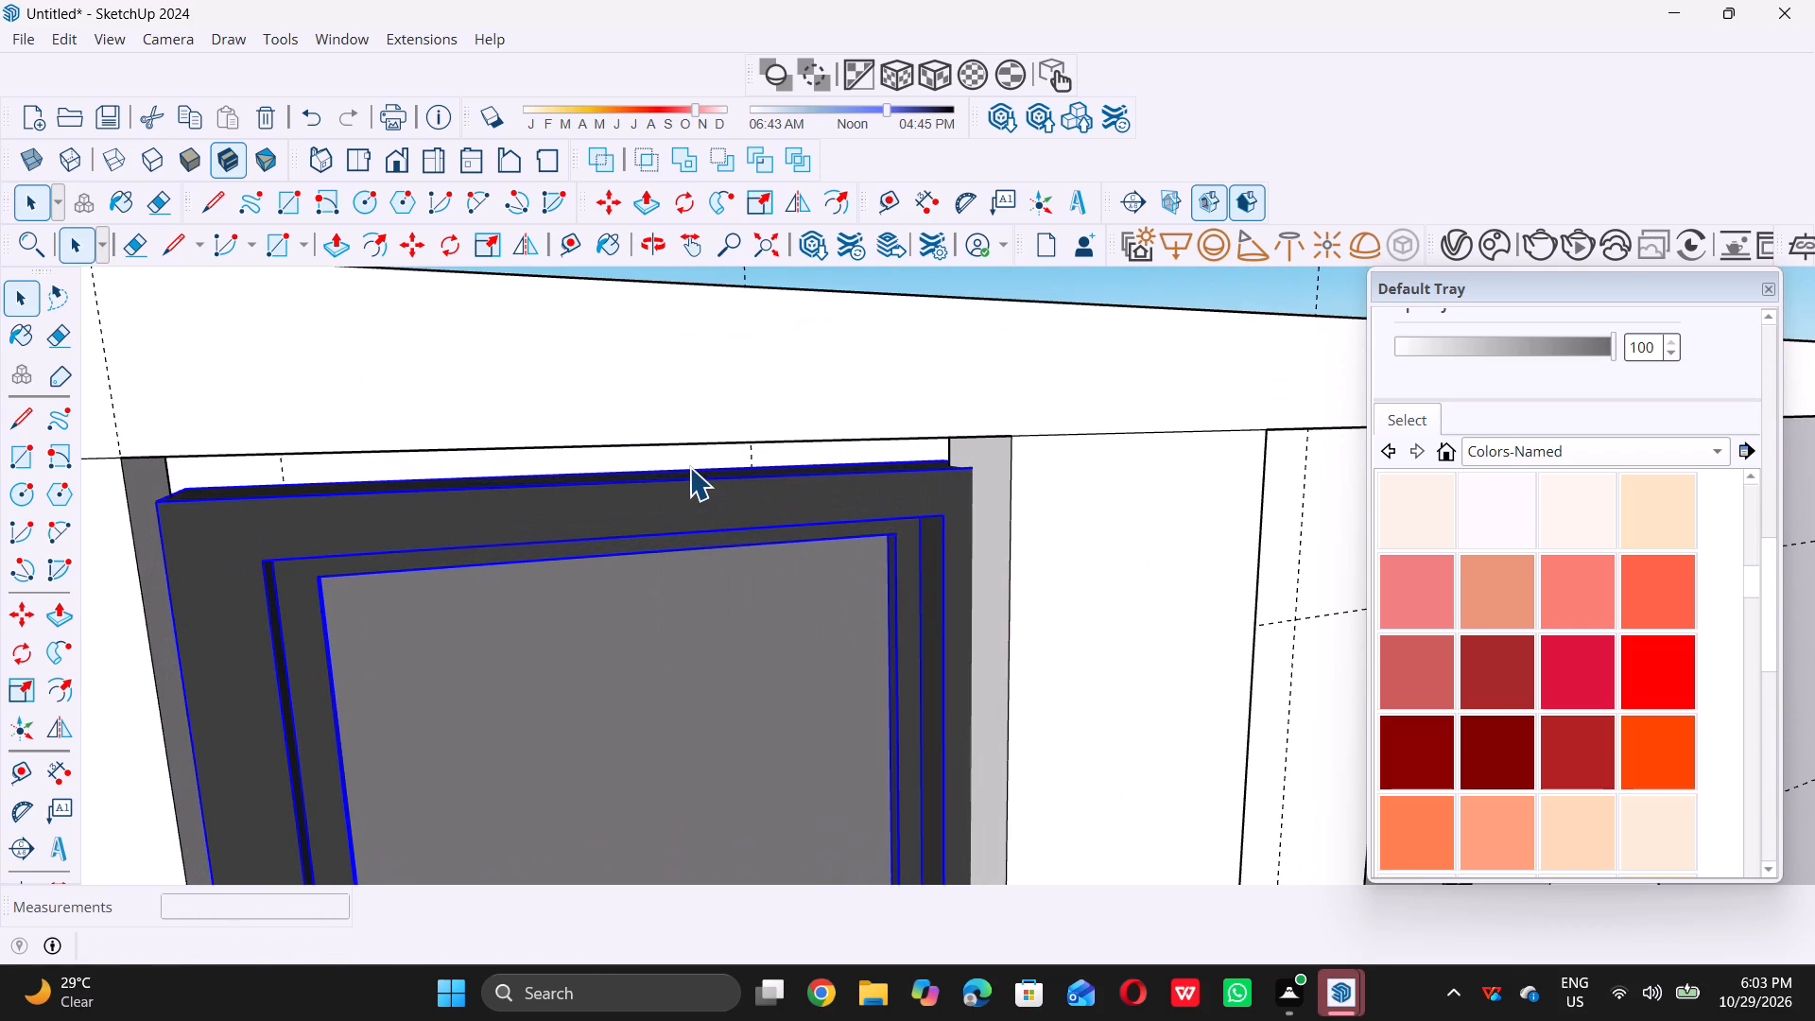
key("s")
scroll(624, 449, "up", 2)
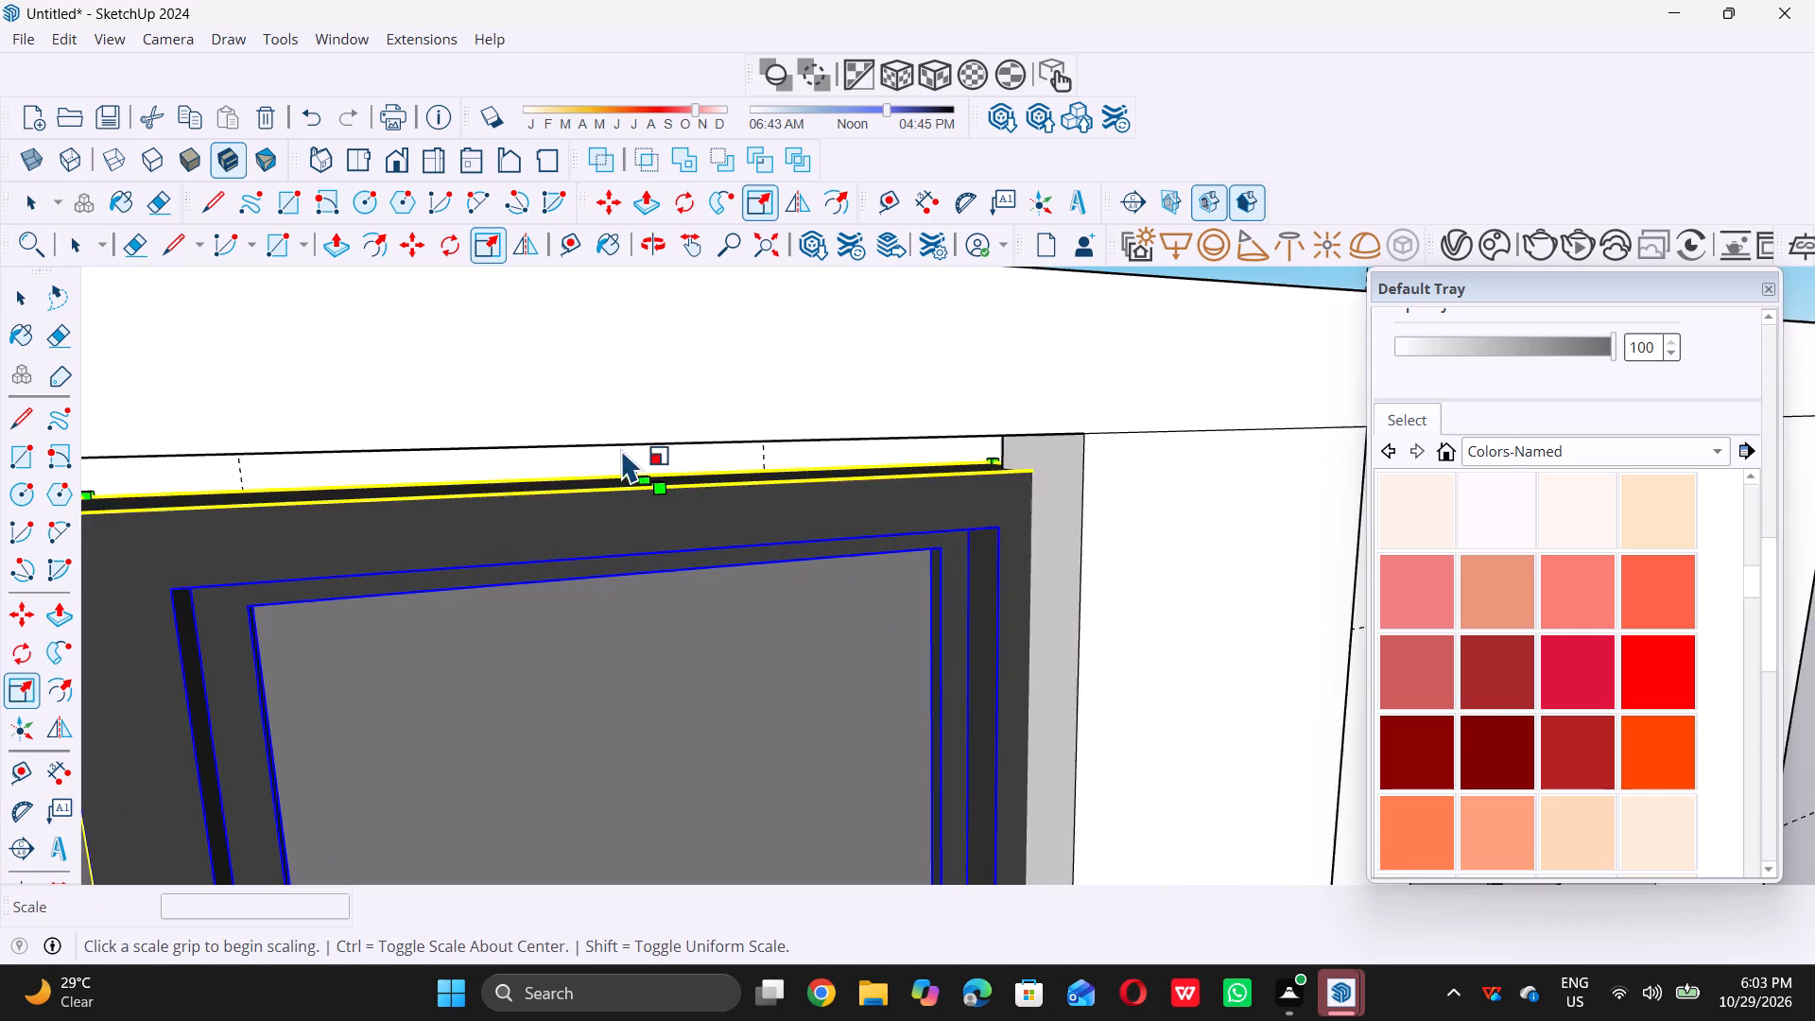
scroll(622, 449, "up", 2)
left_click(658, 508)
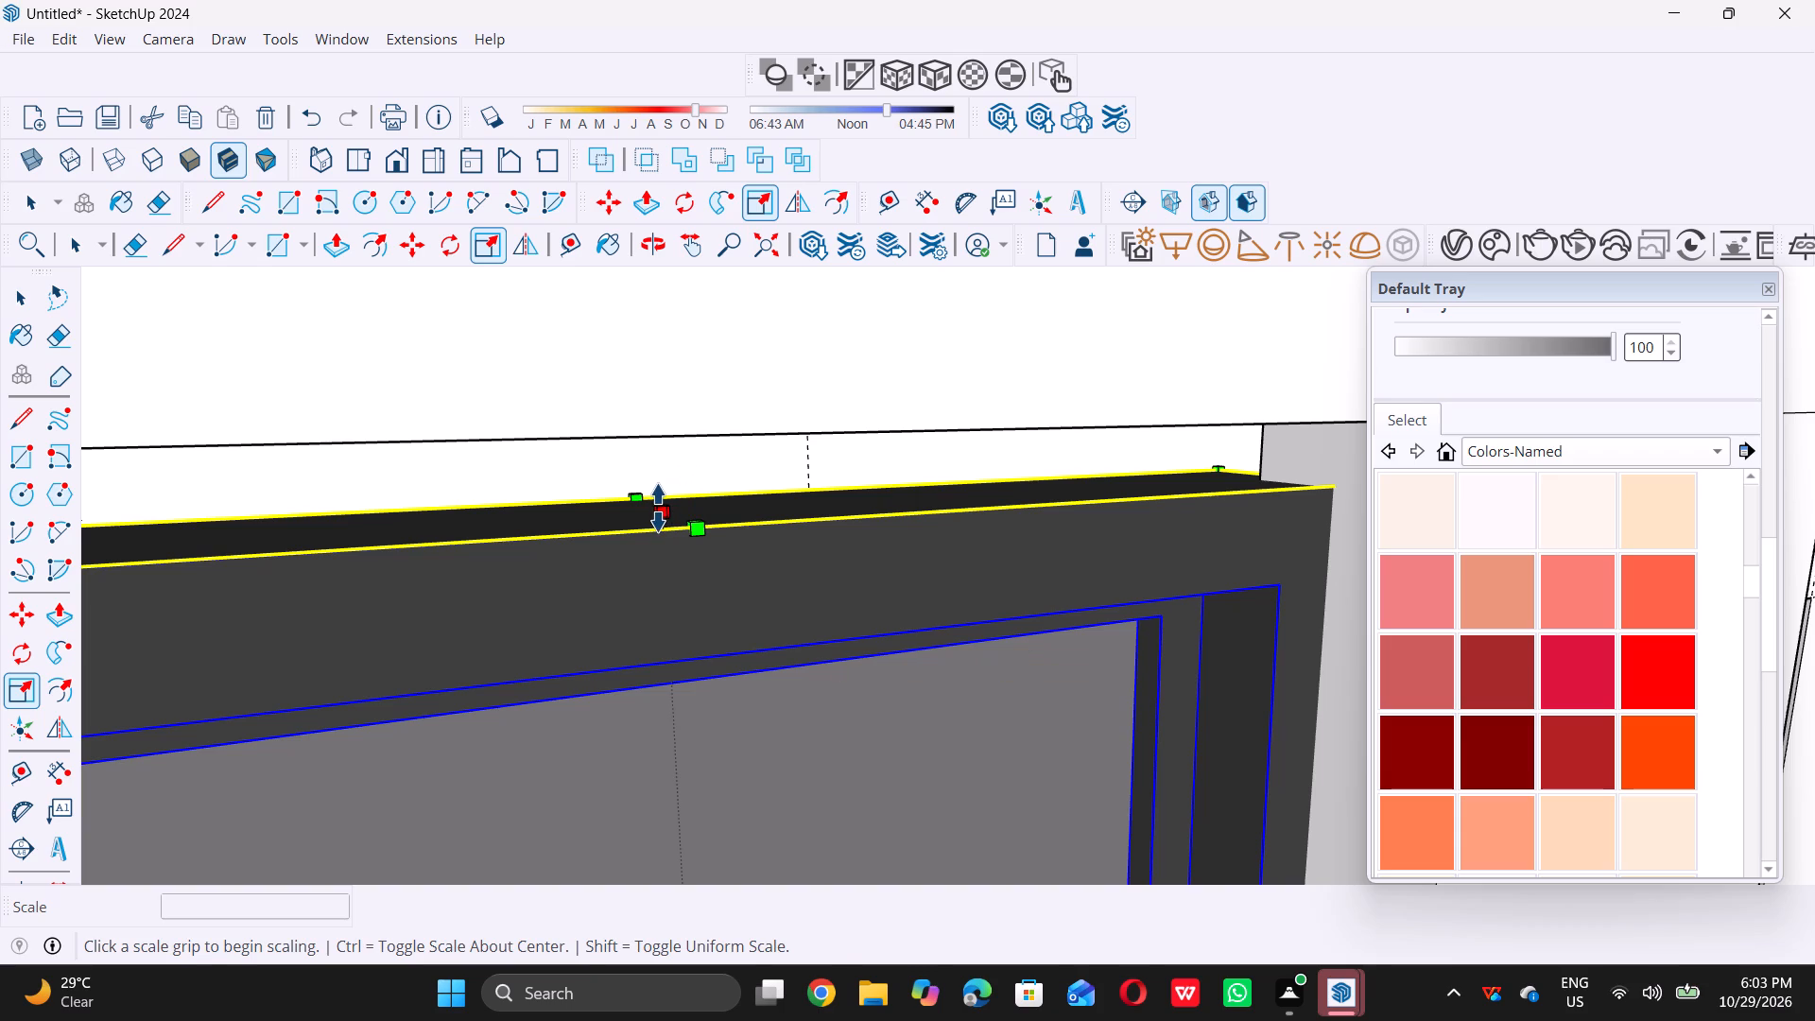
scroll(658, 508, "down", 4)
double_click(667, 461)
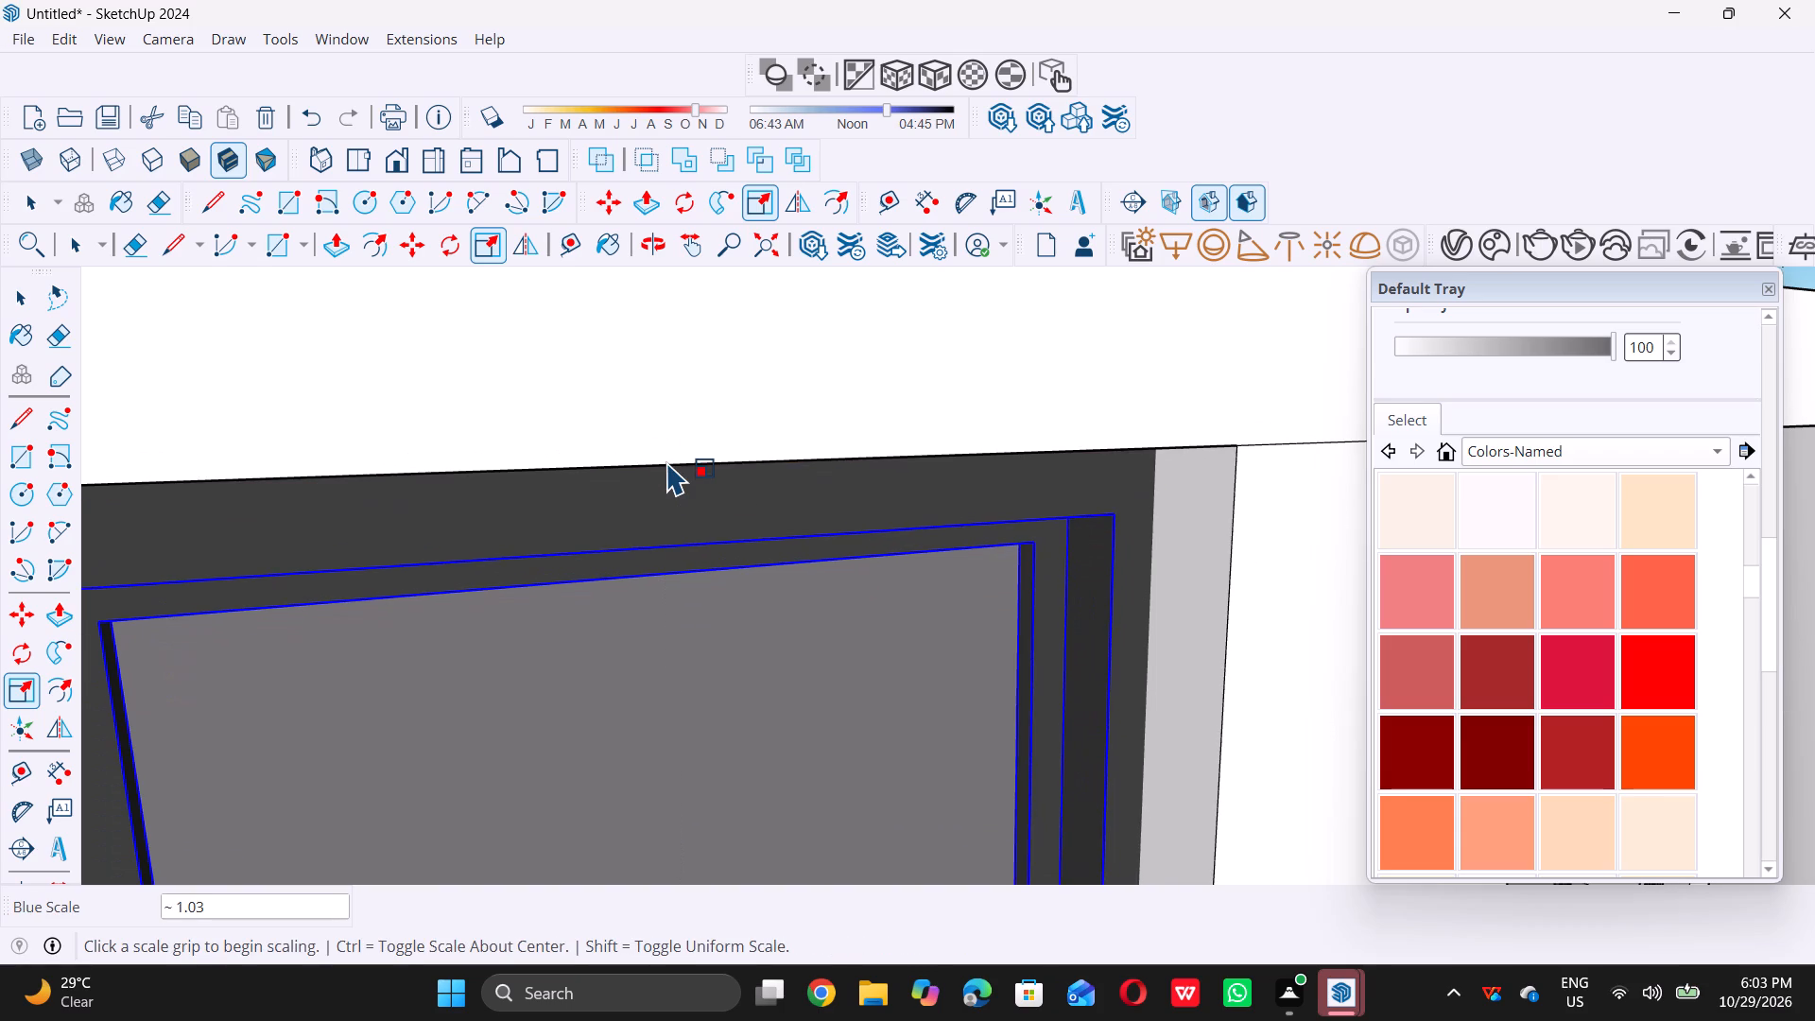
key("space")
scroll(667, 461, "down", 20)
scroll(667, 461, "down", 8)
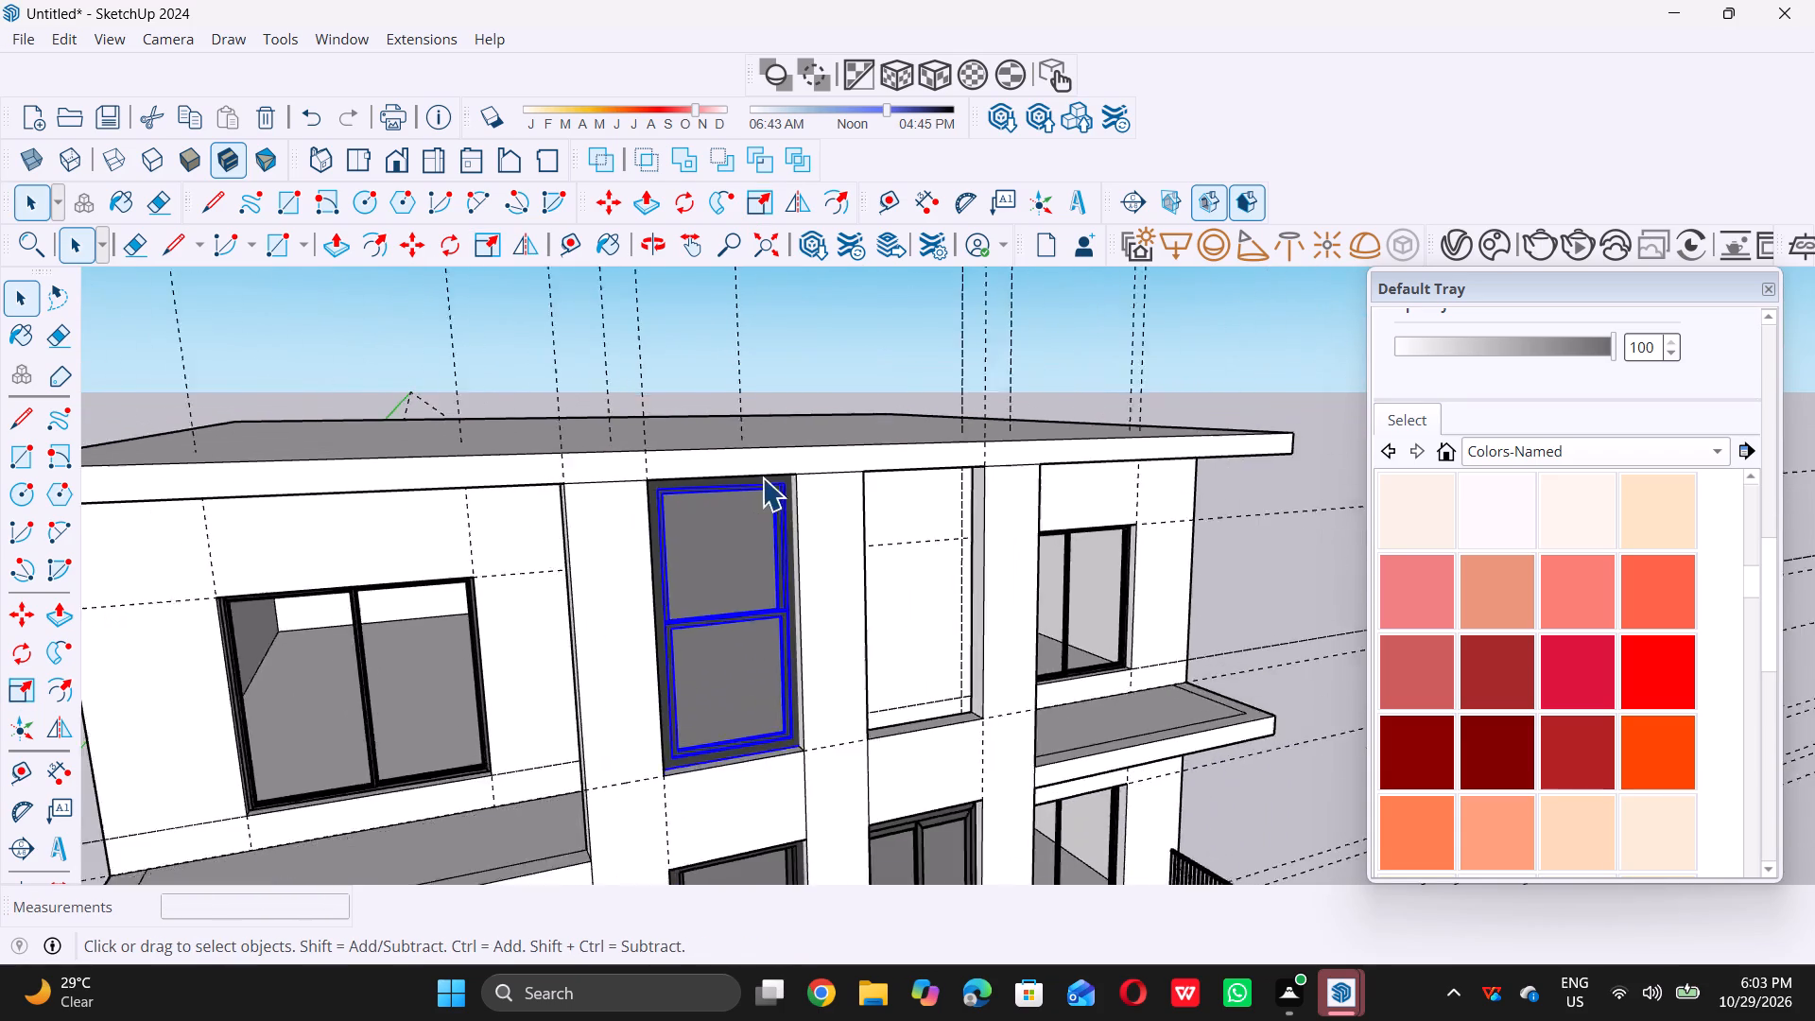
Deselect the window copy and examine the front facade from several angles, comparing the upper and lower central windows.
scroll(762, 477, "down", 5)
left_click(300, 622)
middle_click_drag(688, 597, 688, 596)
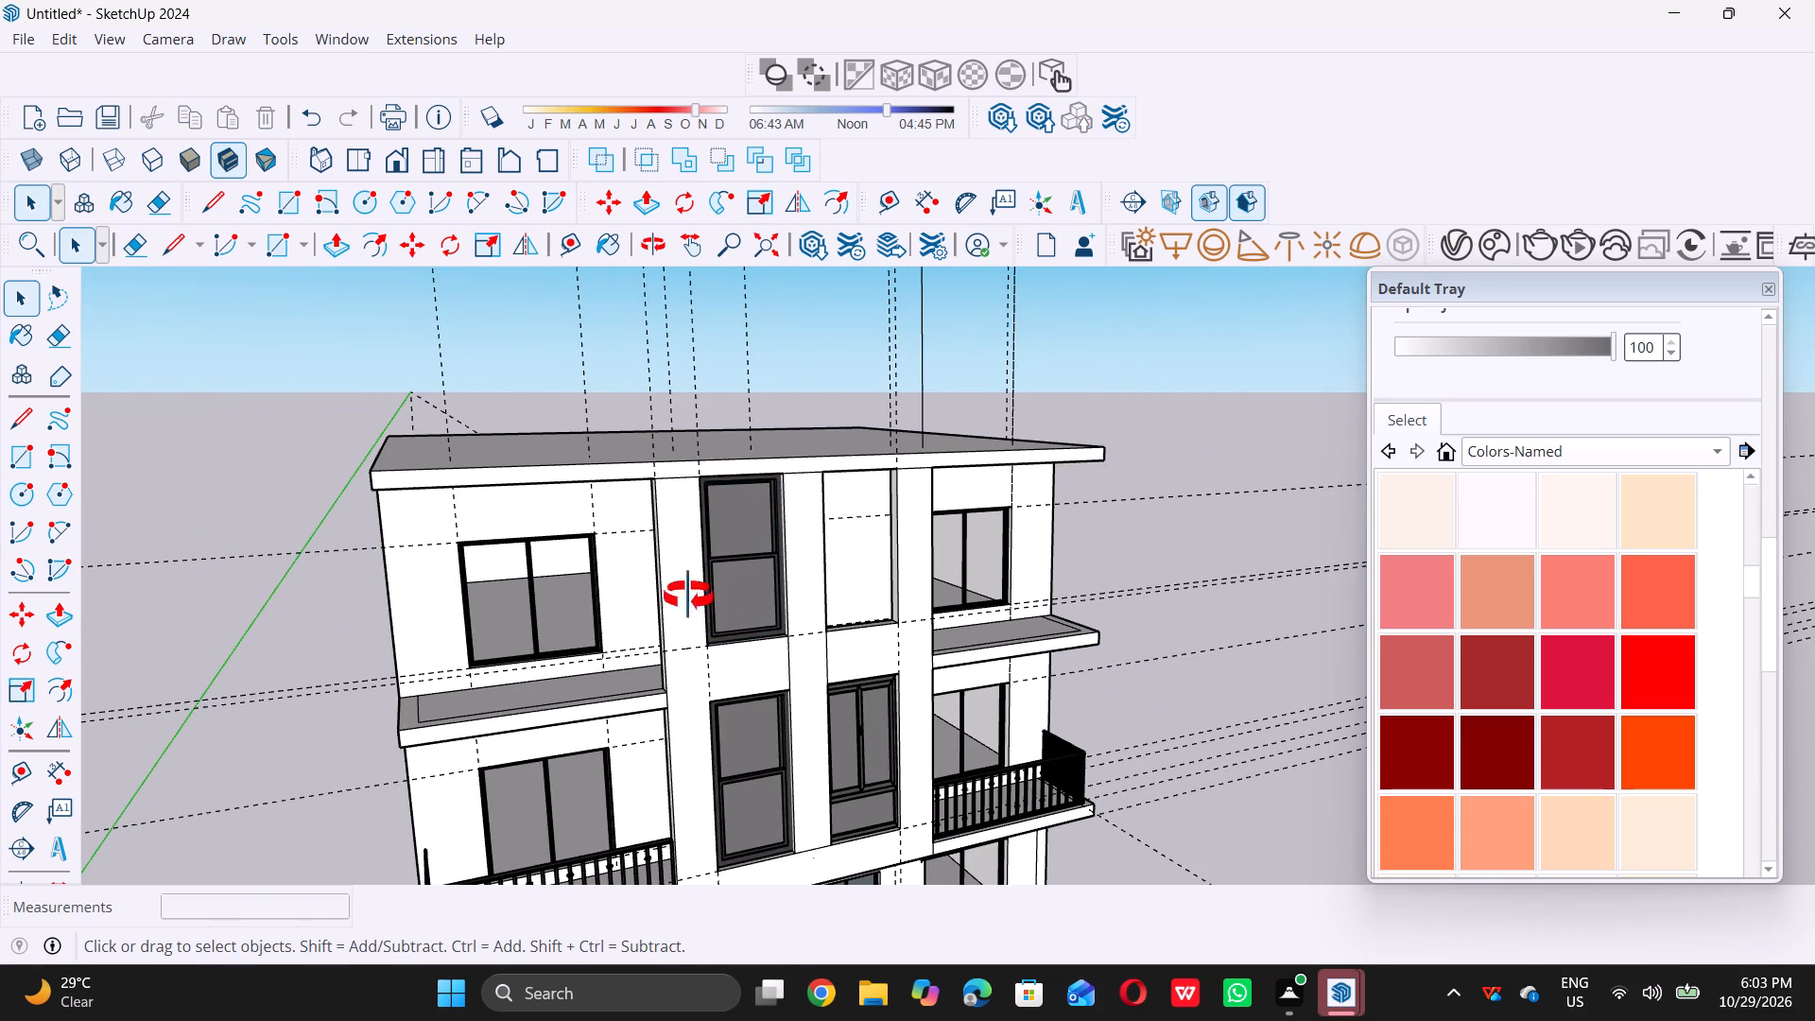
middle_click_drag(688, 596, 483, 562)
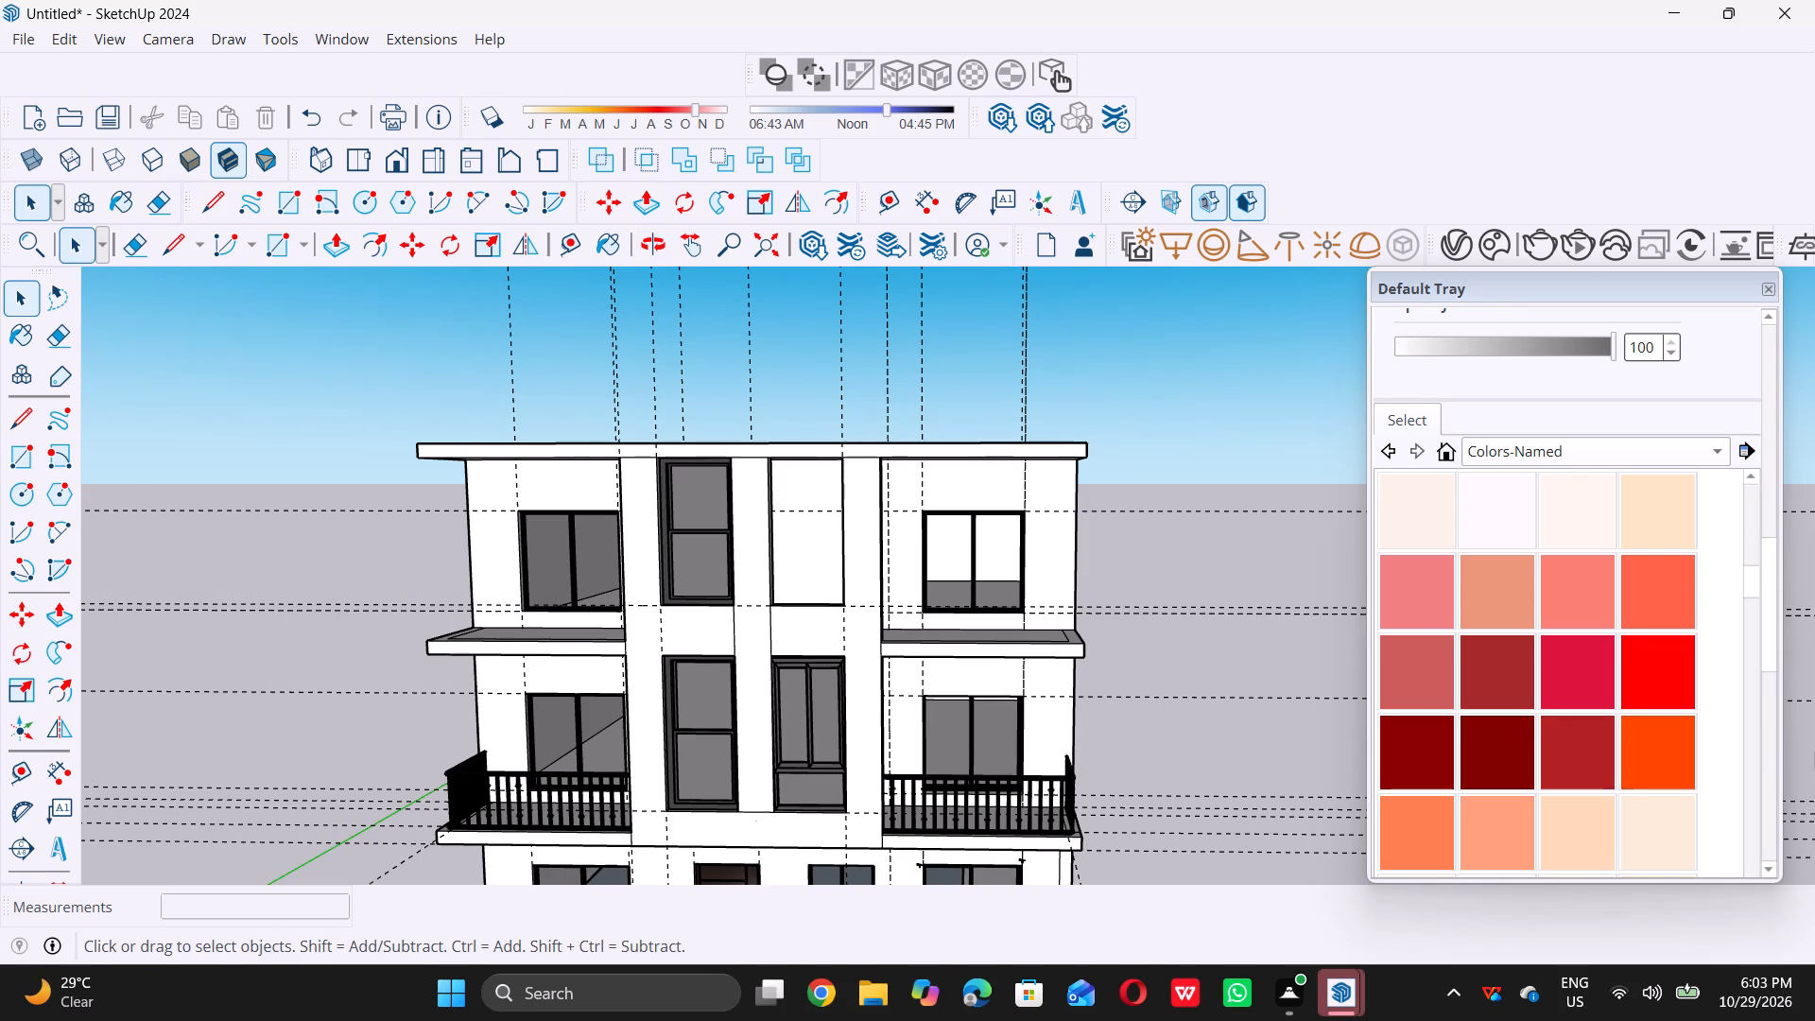
scroll(686, 556, "down", 3)
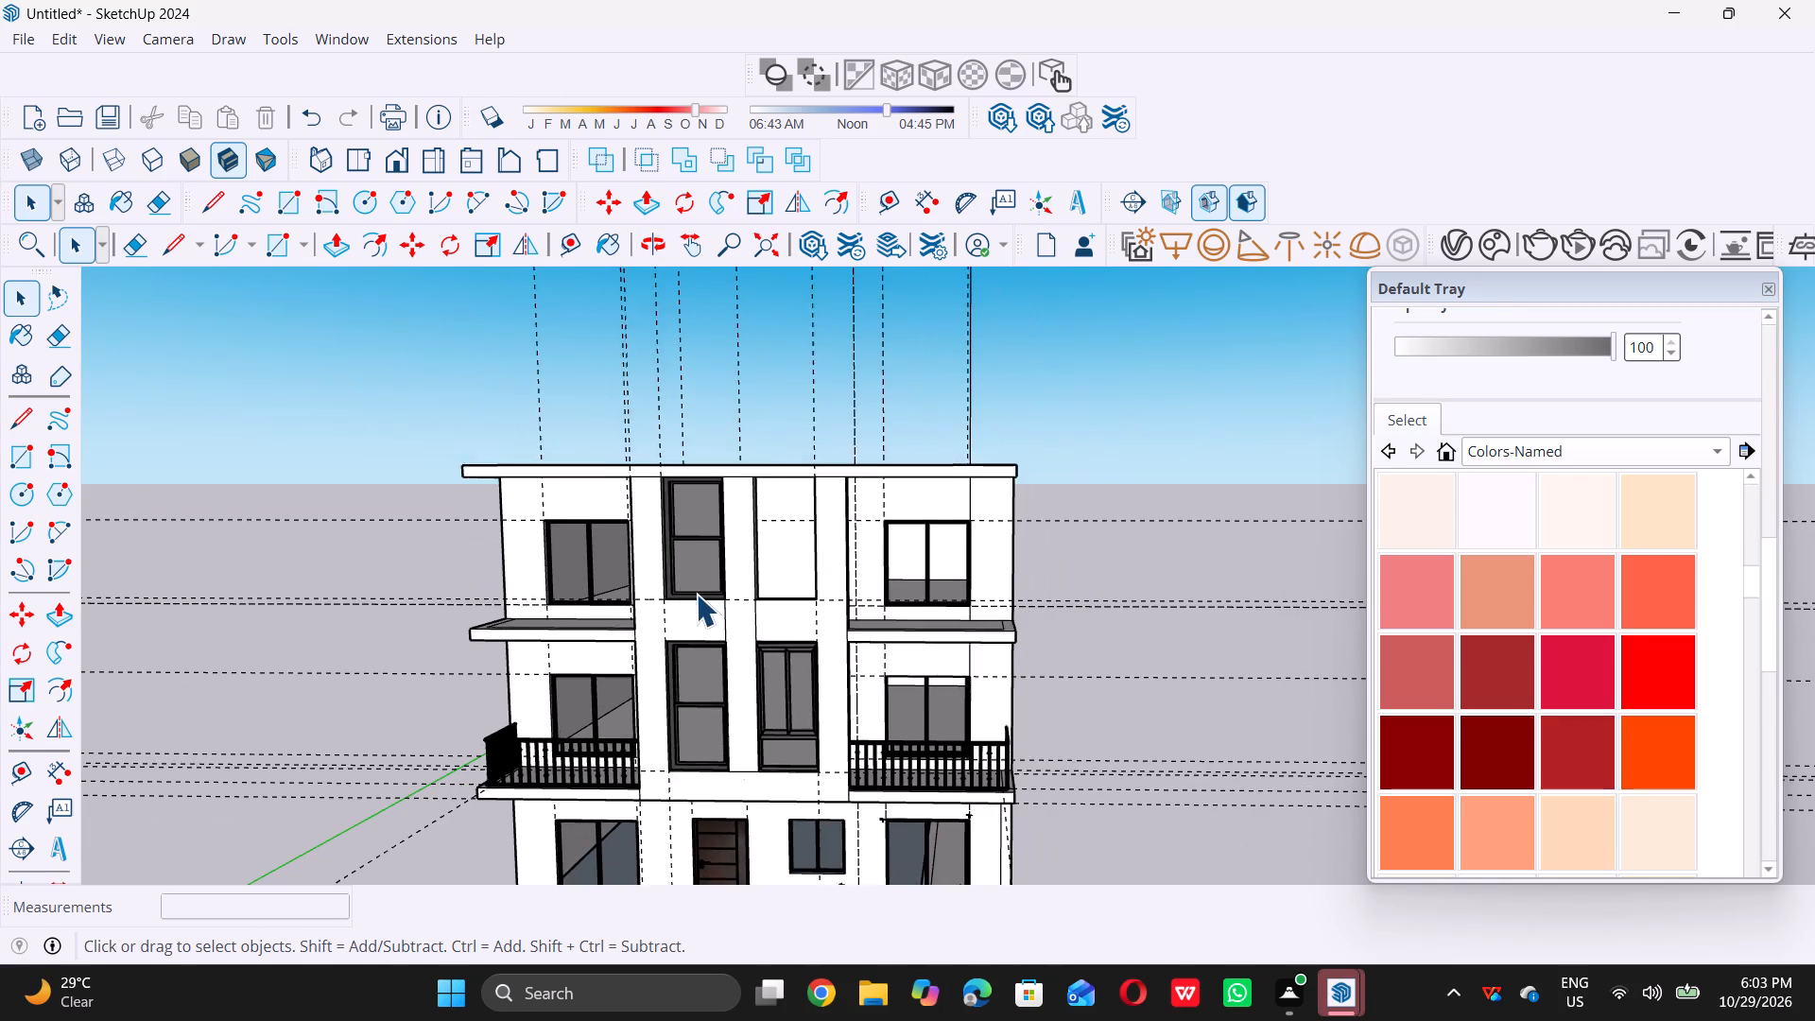
scroll(693, 586, "down", 1)
scroll(689, 764, "up", 5)
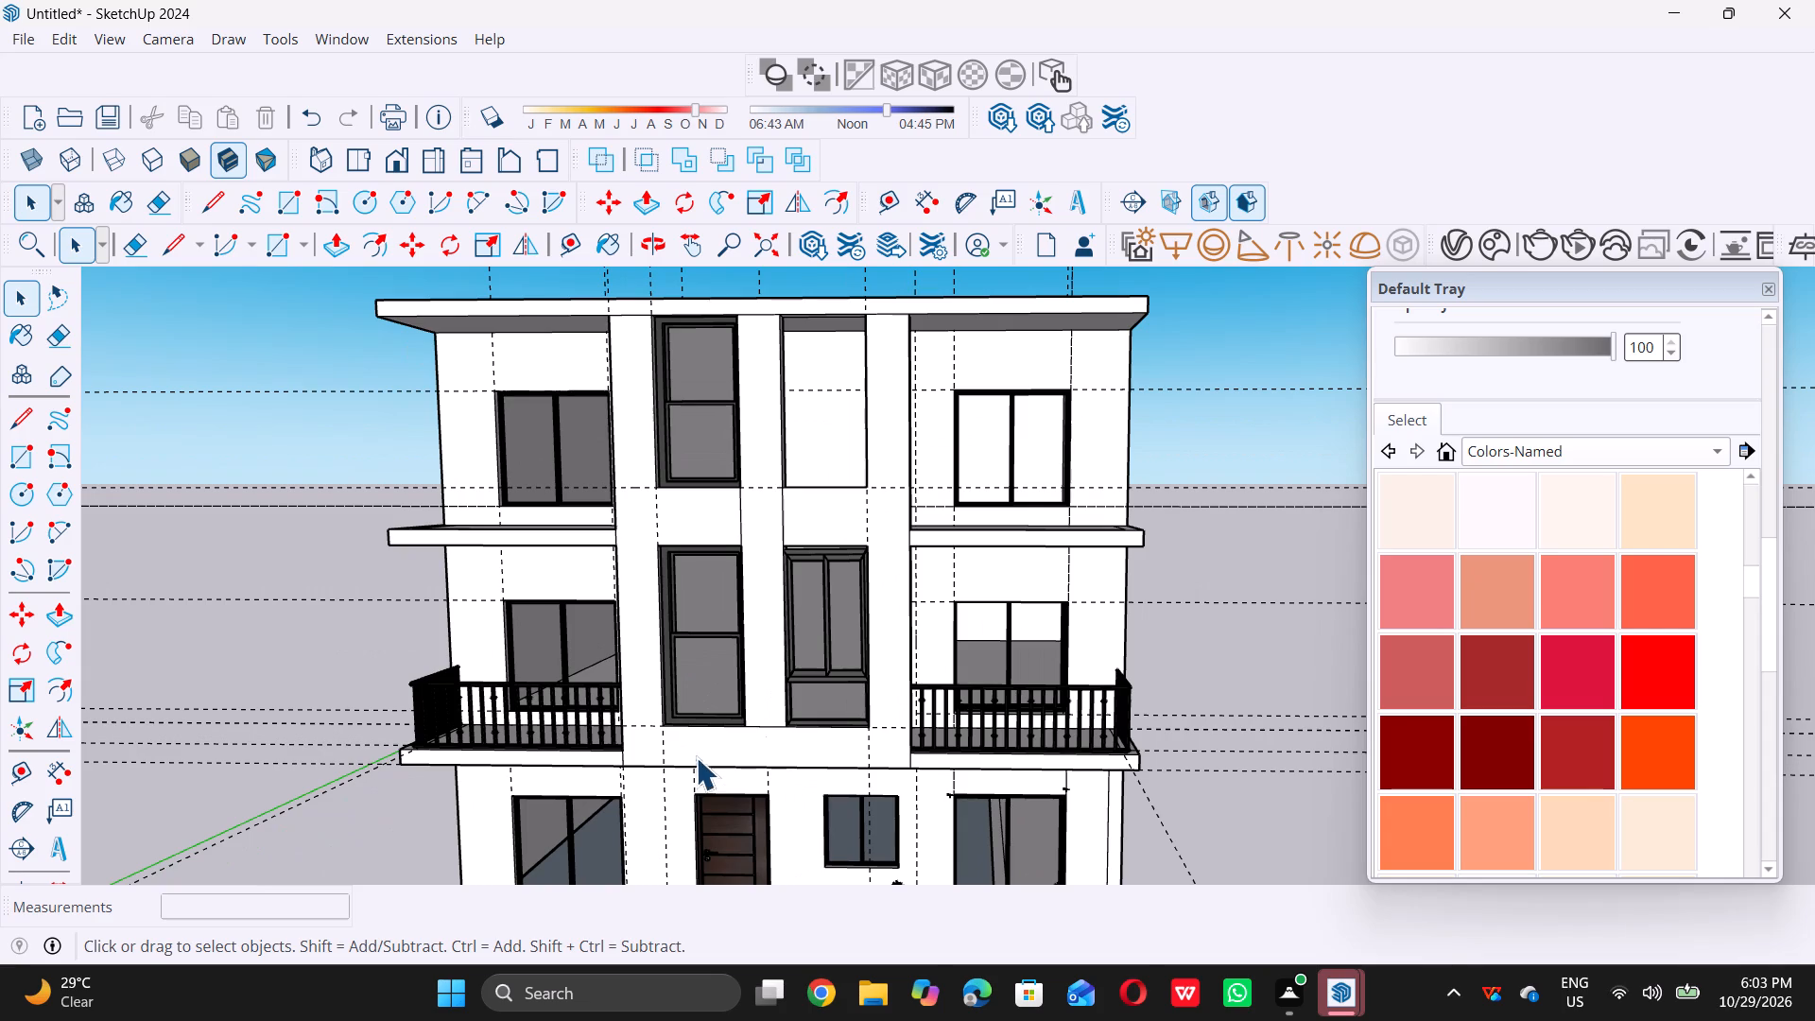
middle_click_drag(775, 598, 733, 582)
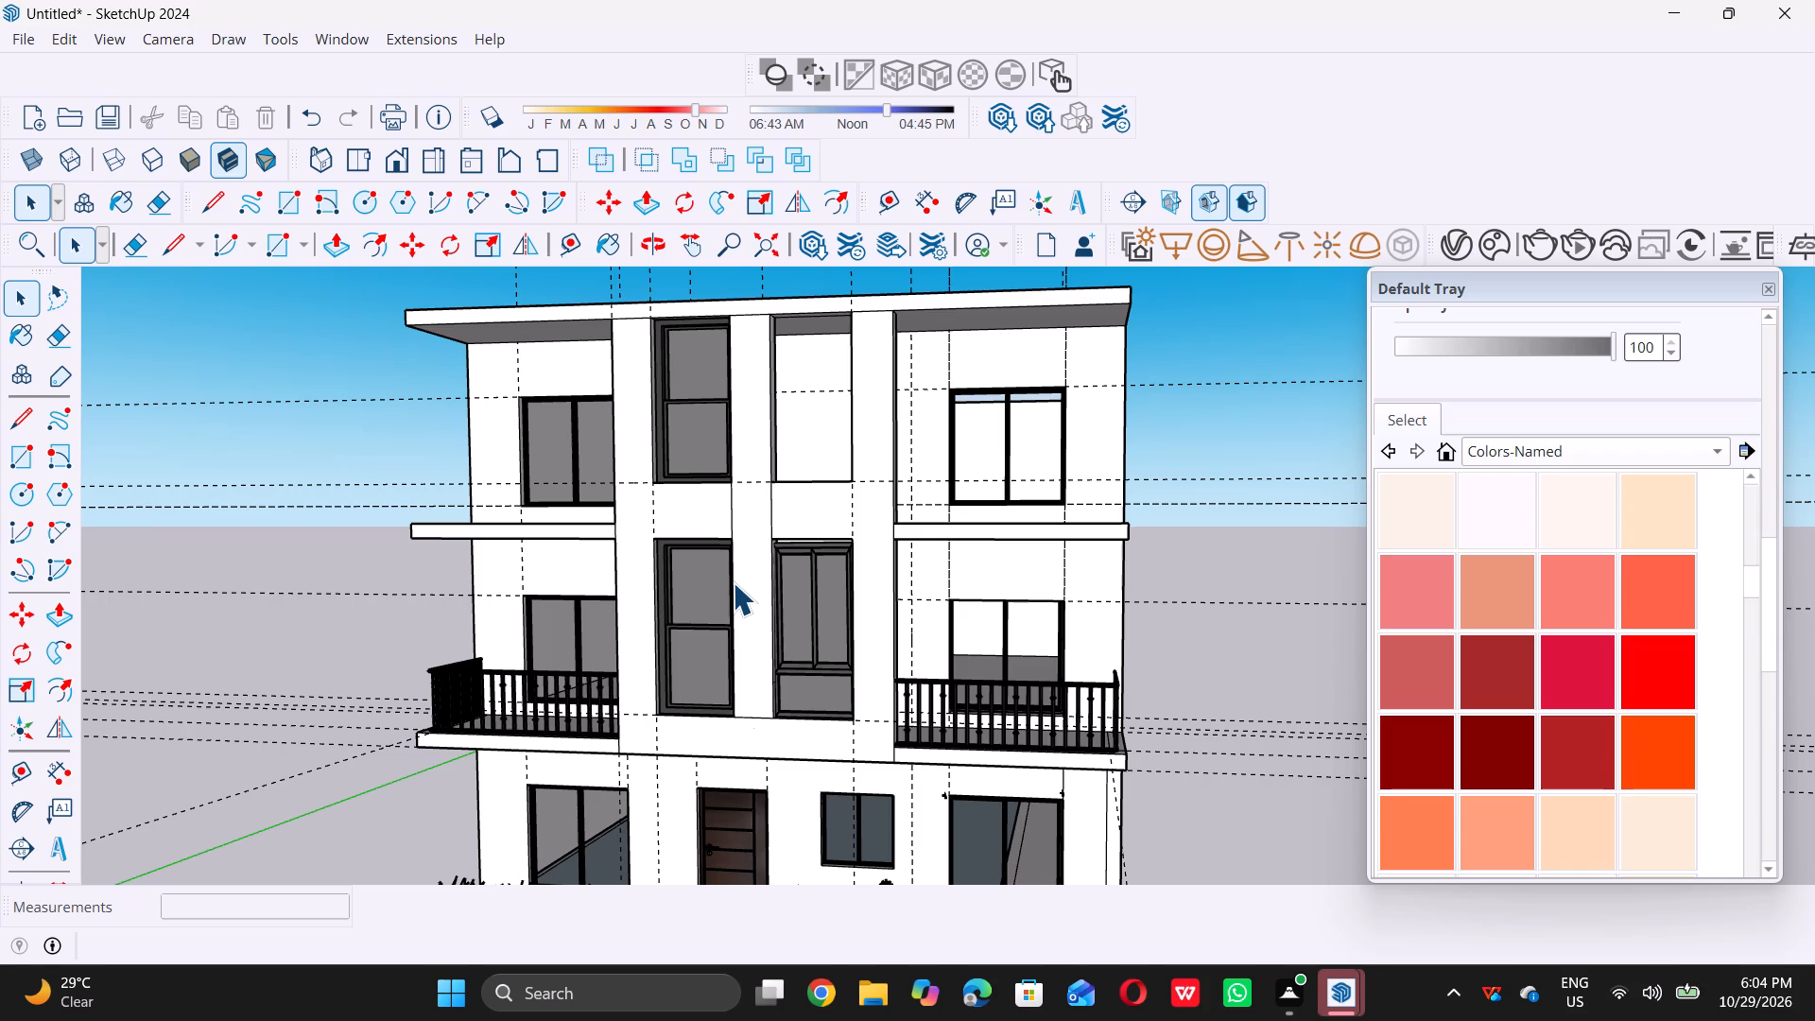
scroll(595, 504, "down", 3)
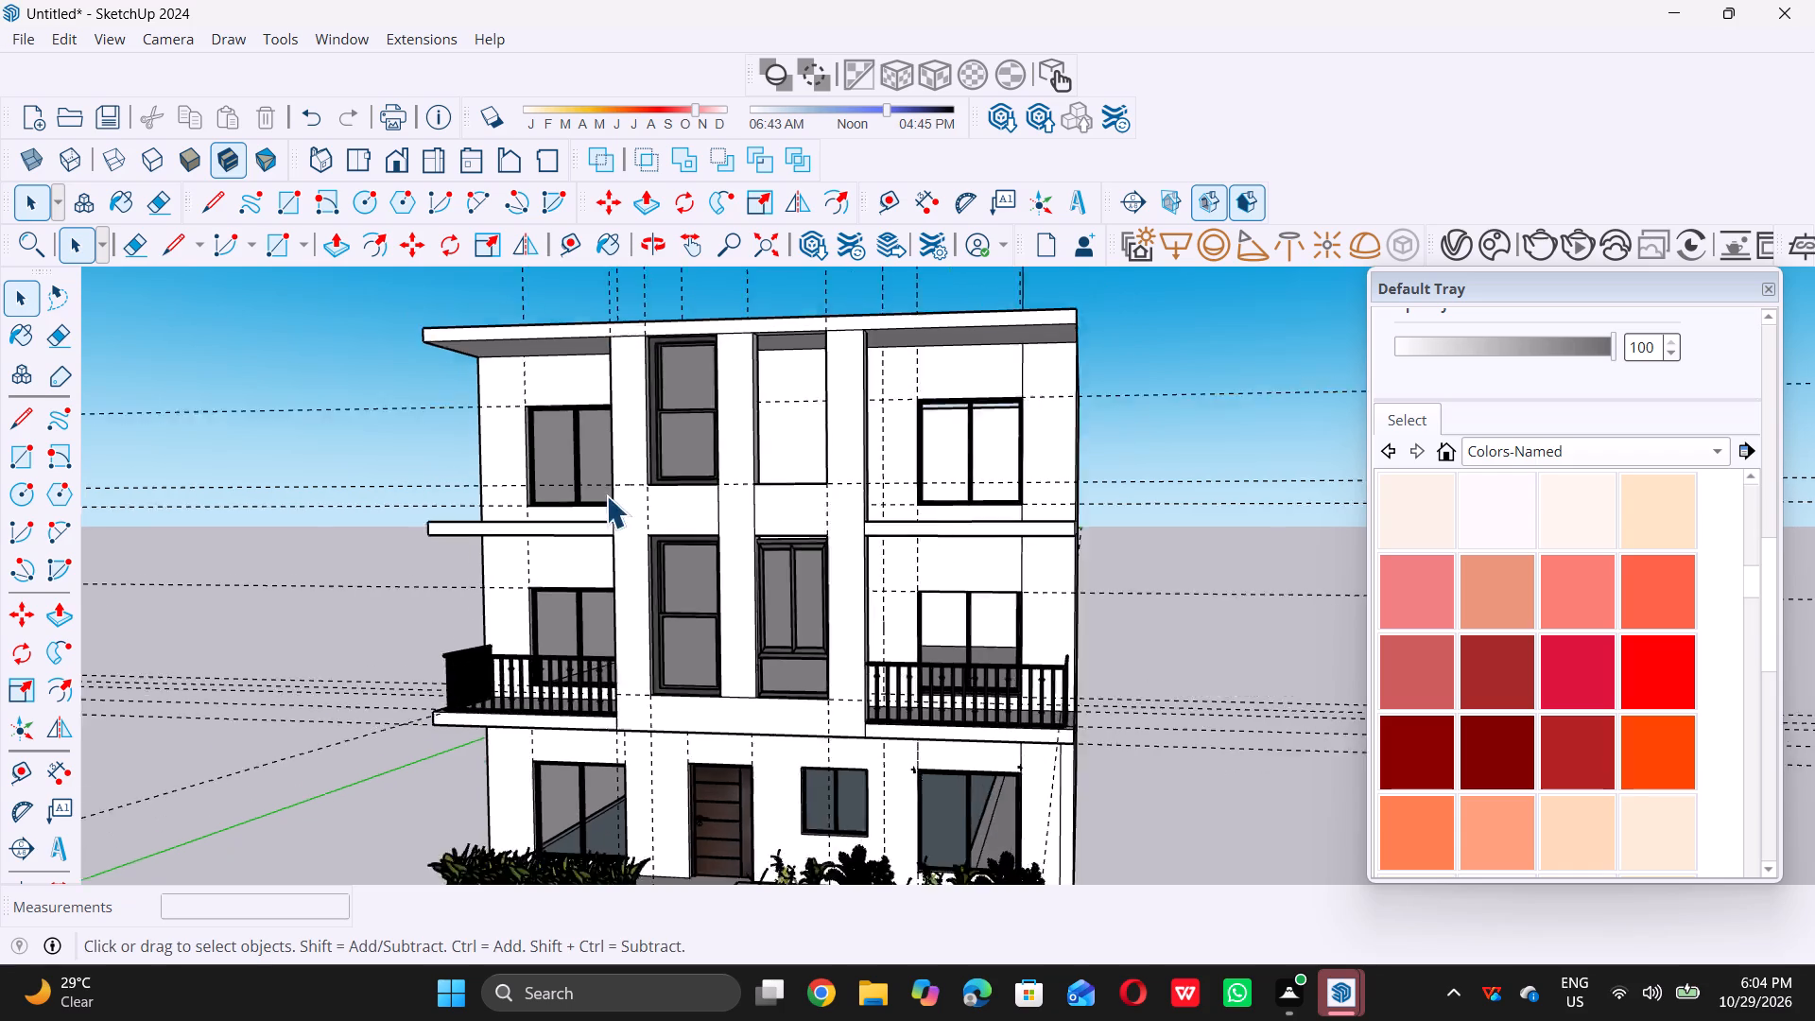
scroll(606, 495, "down", 2)
middle_click_drag(490, 569, 772, 621)
Draw a 2' horizontal line across the pier from the balcony slab's lower edge to the middle-floor left central window's top-left corner.
scroll(728, 559, "up", 4)
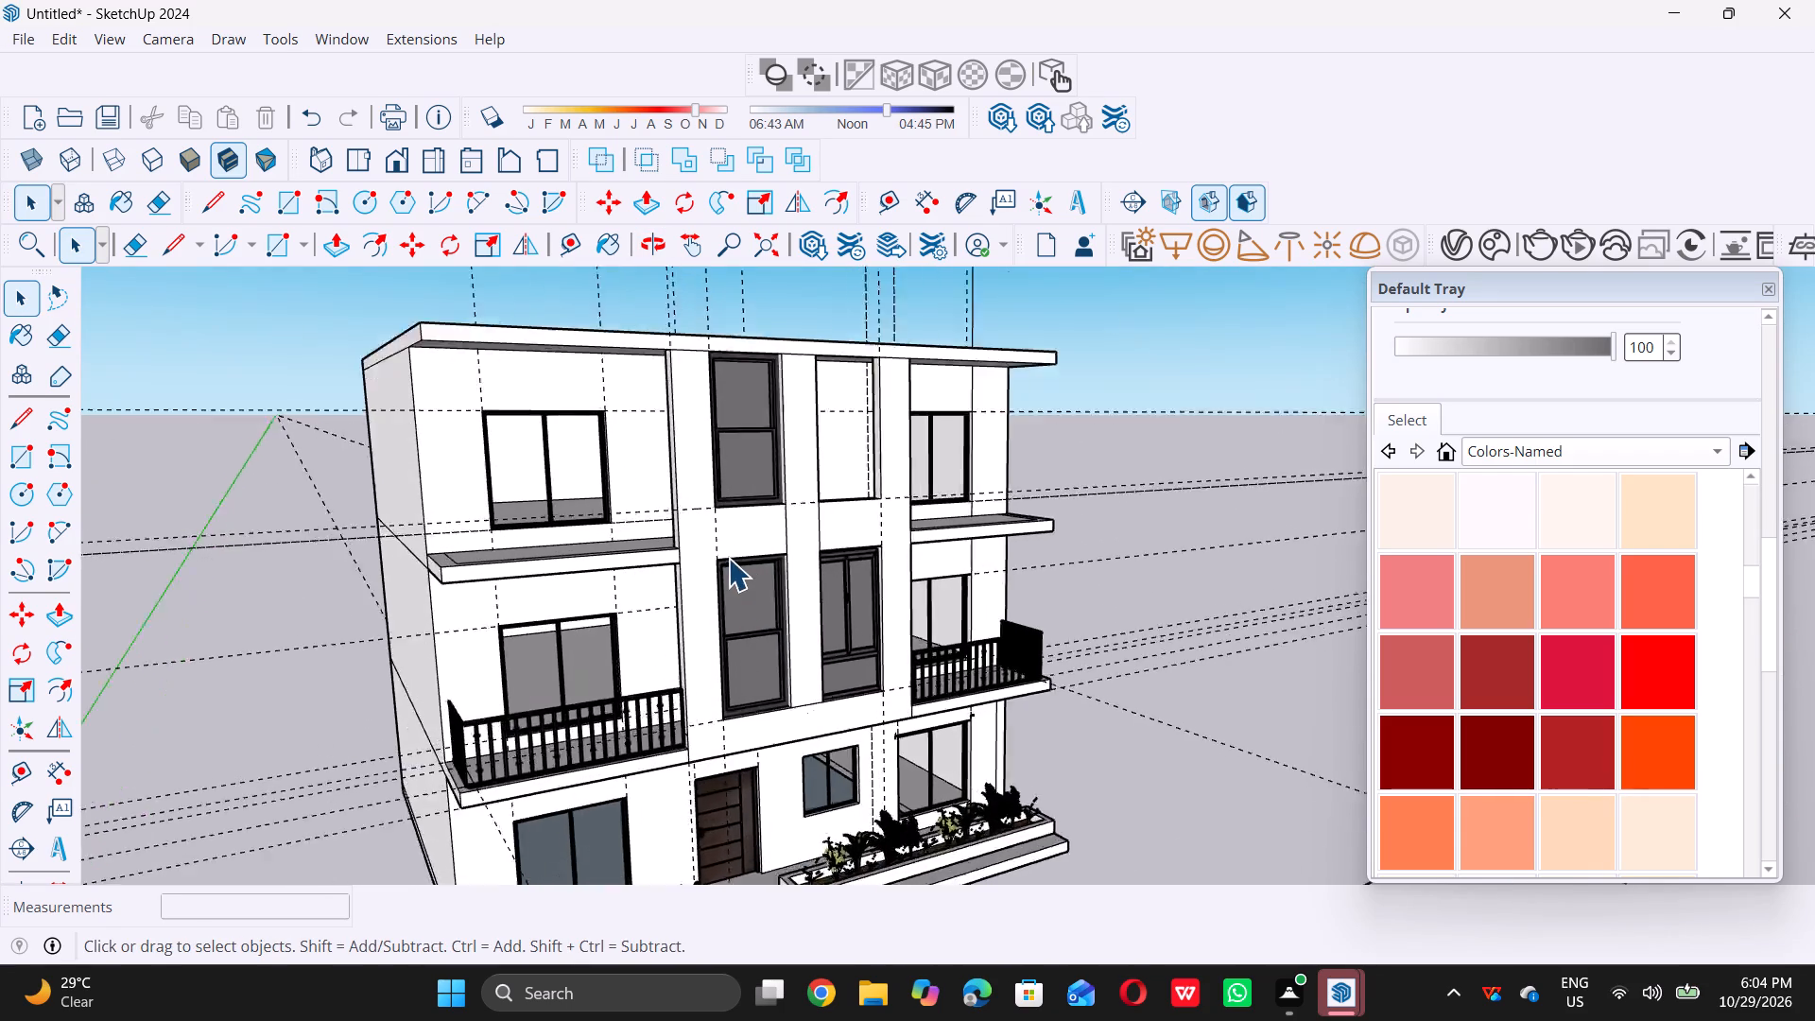
scroll(728, 558, "up", 2)
scroll(647, 557, "up", 14)
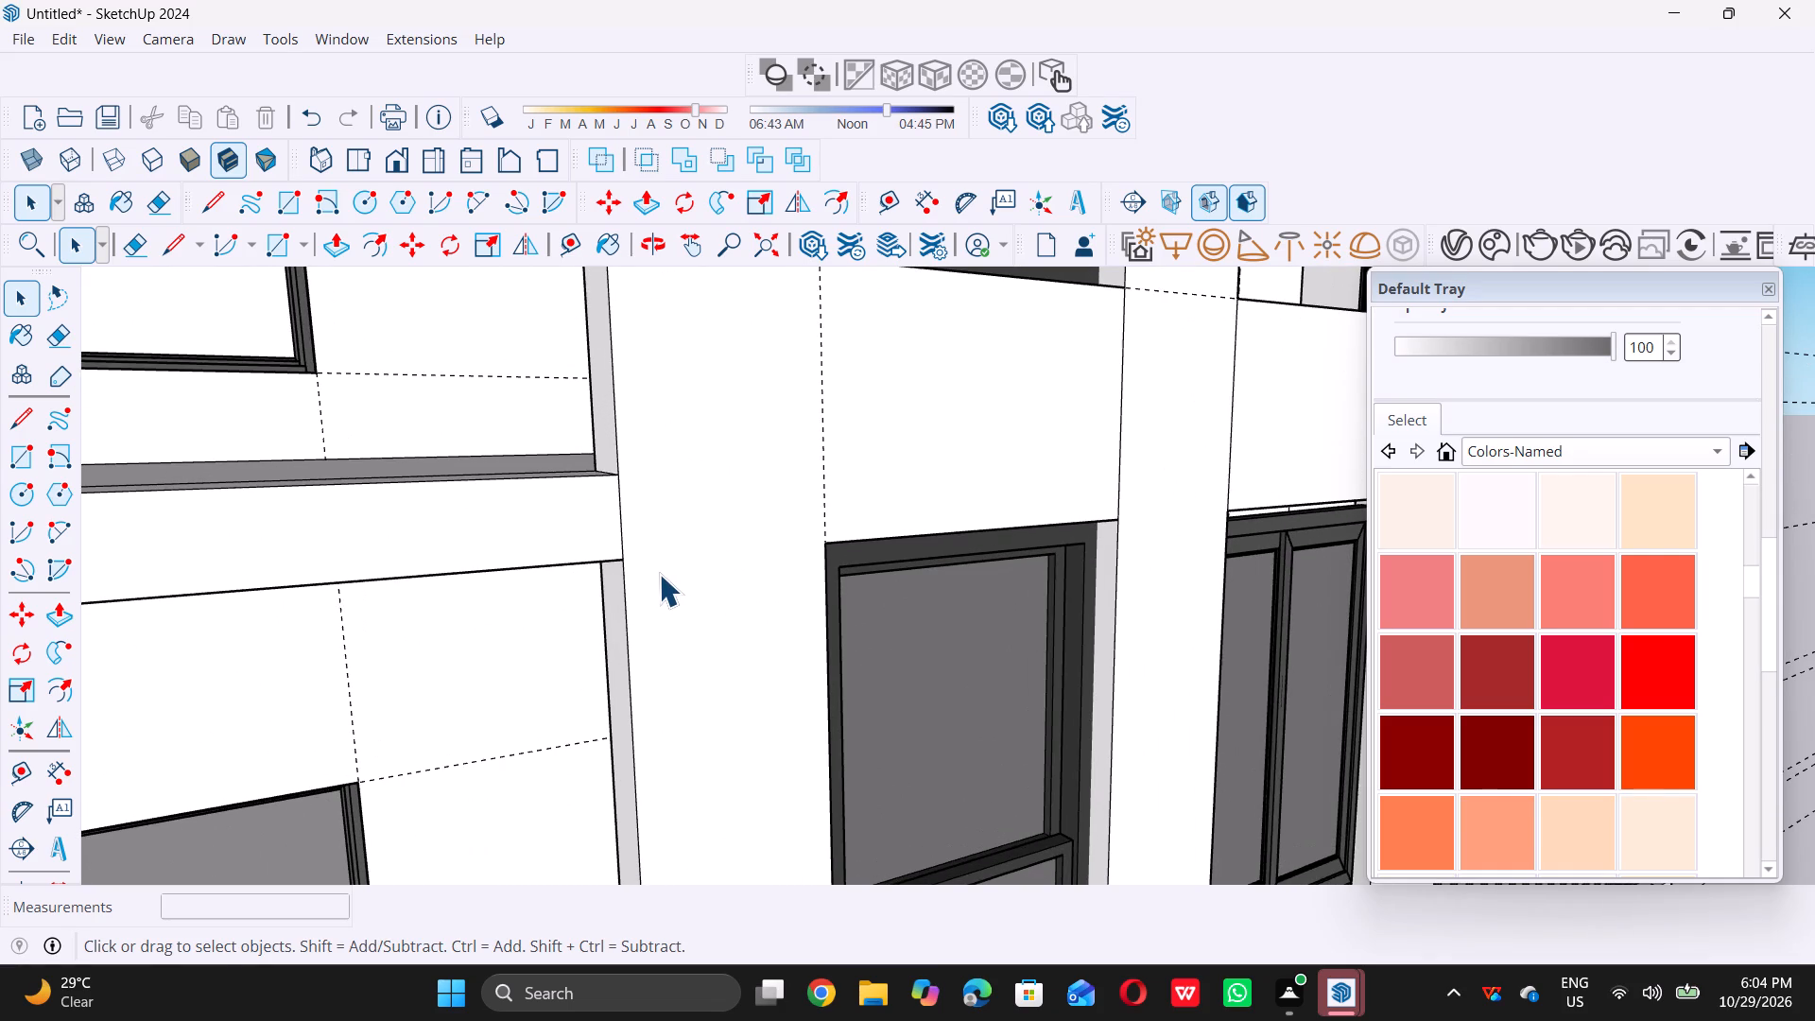
key("l")
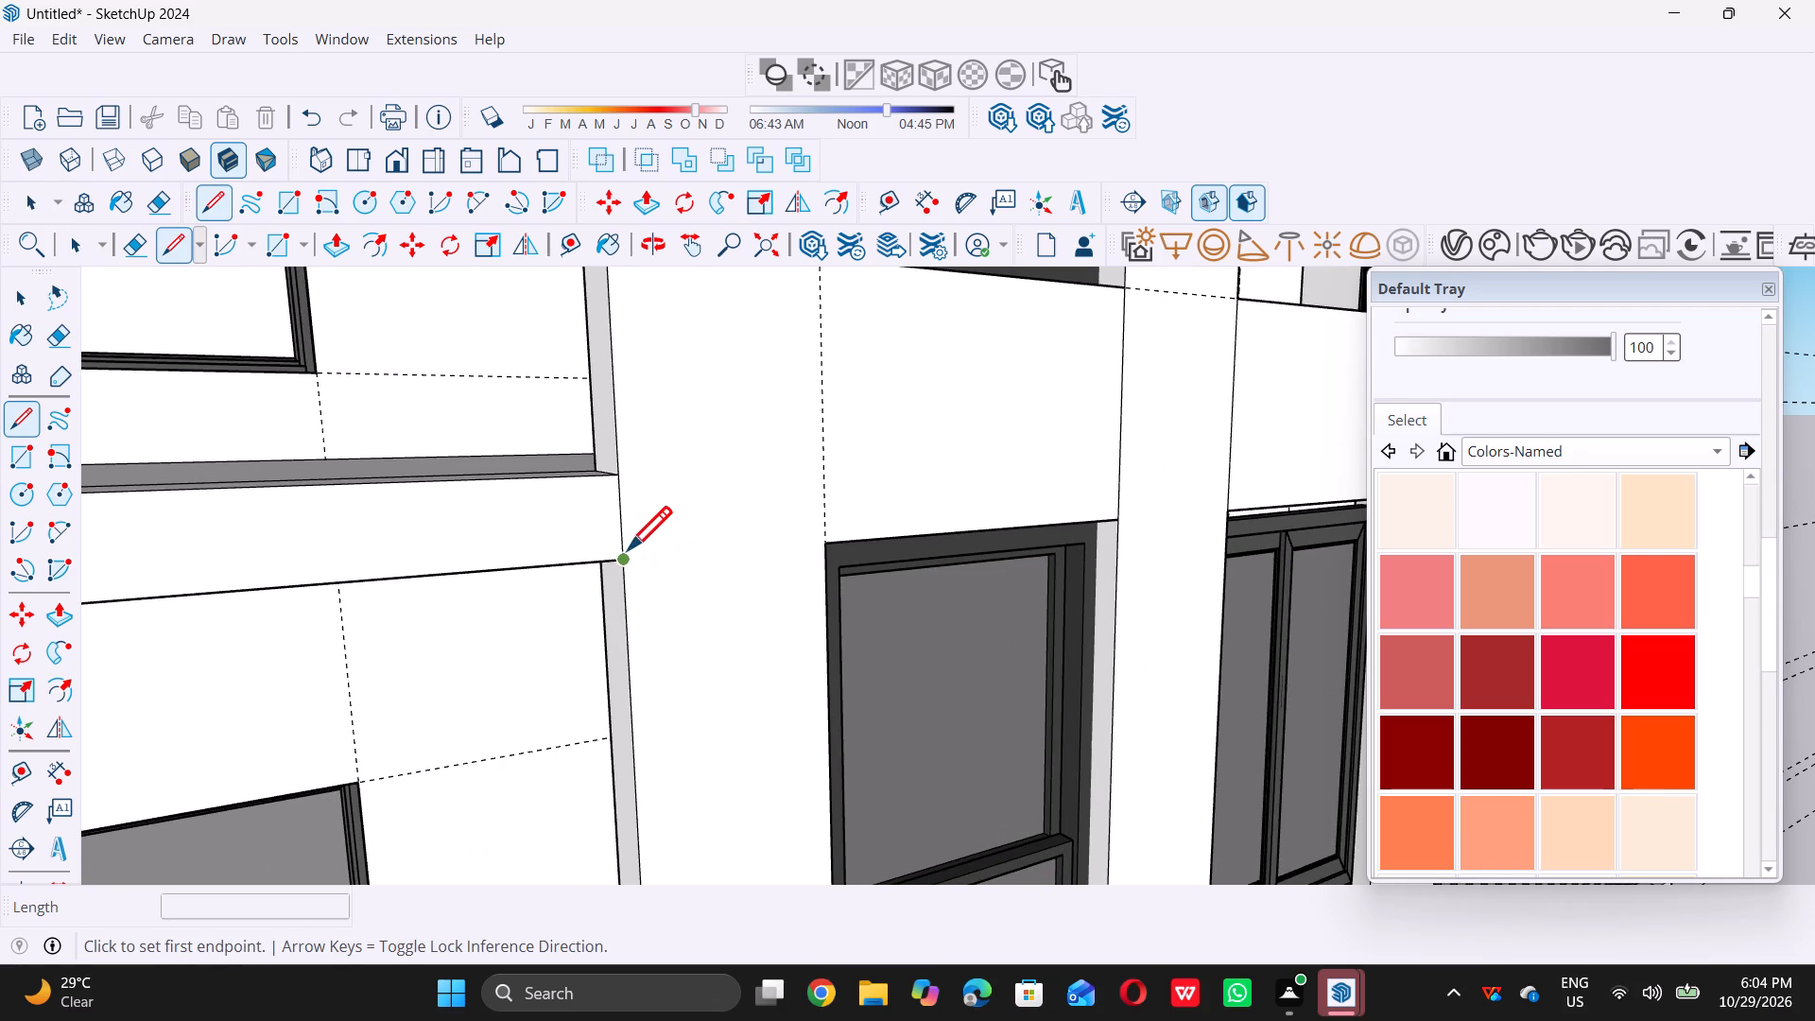
left_click(624, 552)
double_click(829, 535)
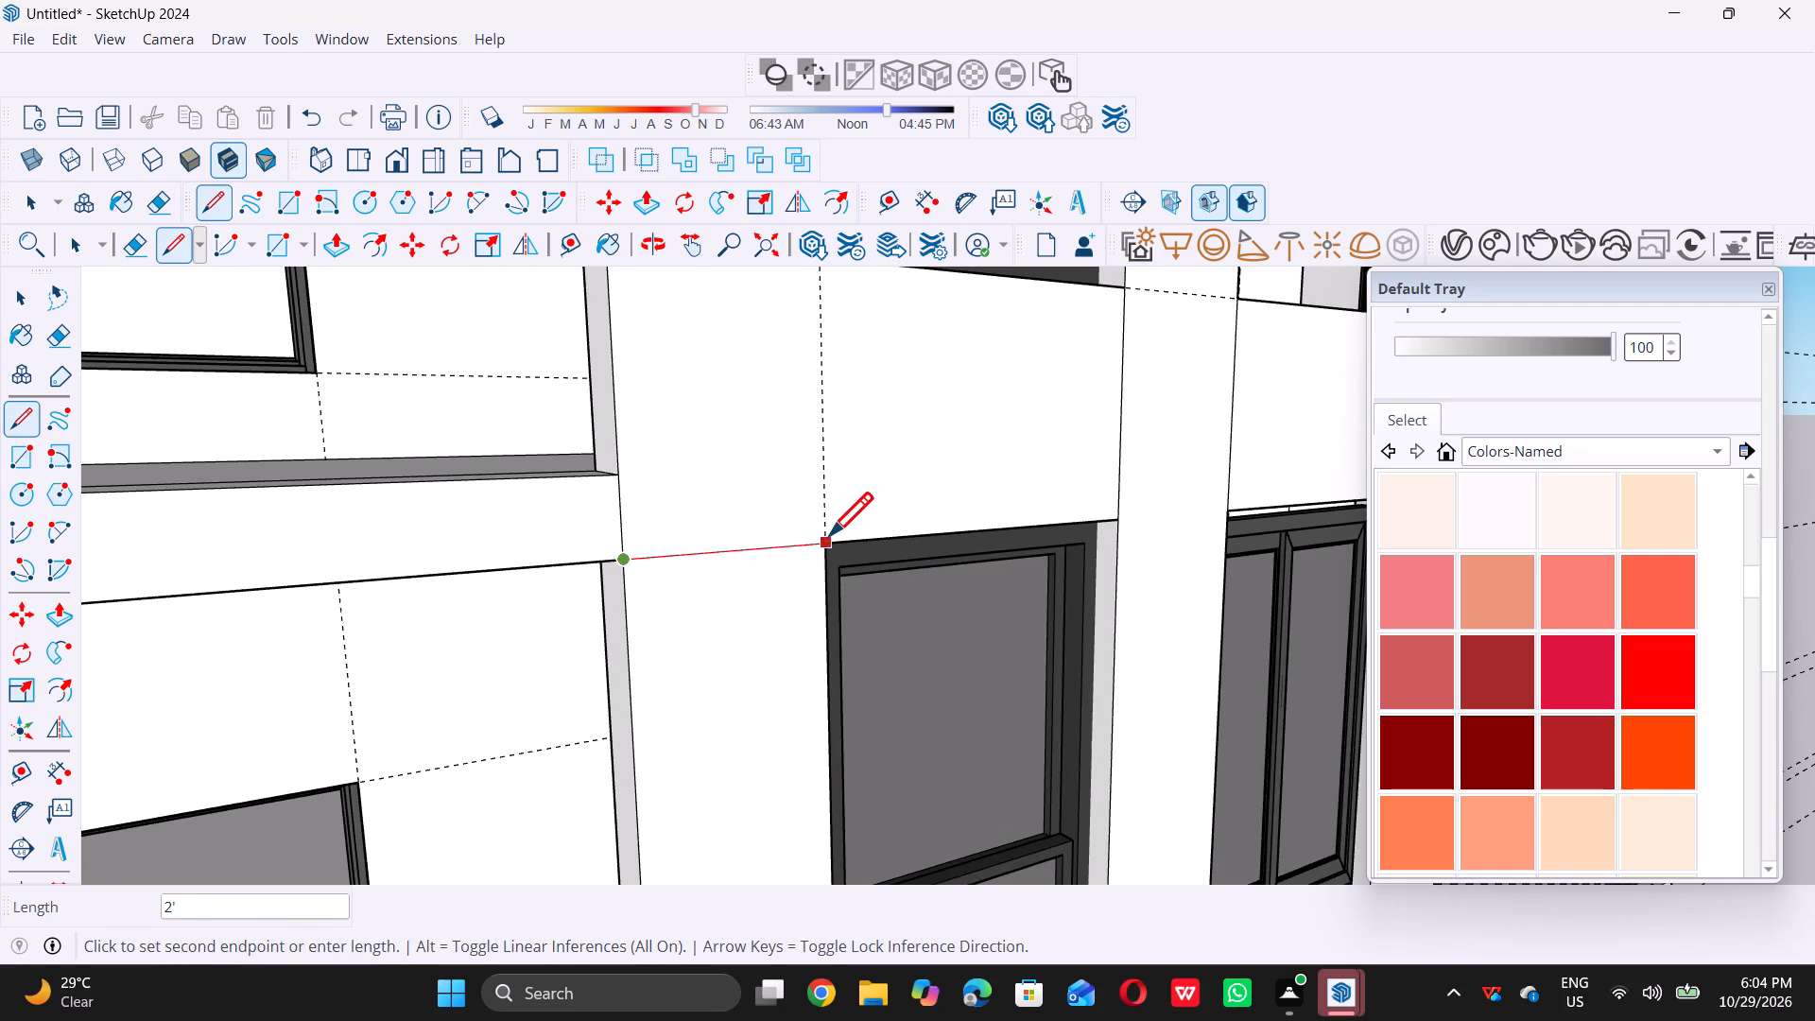
key("space")
Place a horizontal guide 2' above the new pier line, between the middle and upper left central windows.
scroll(740, 612, "down", 6)
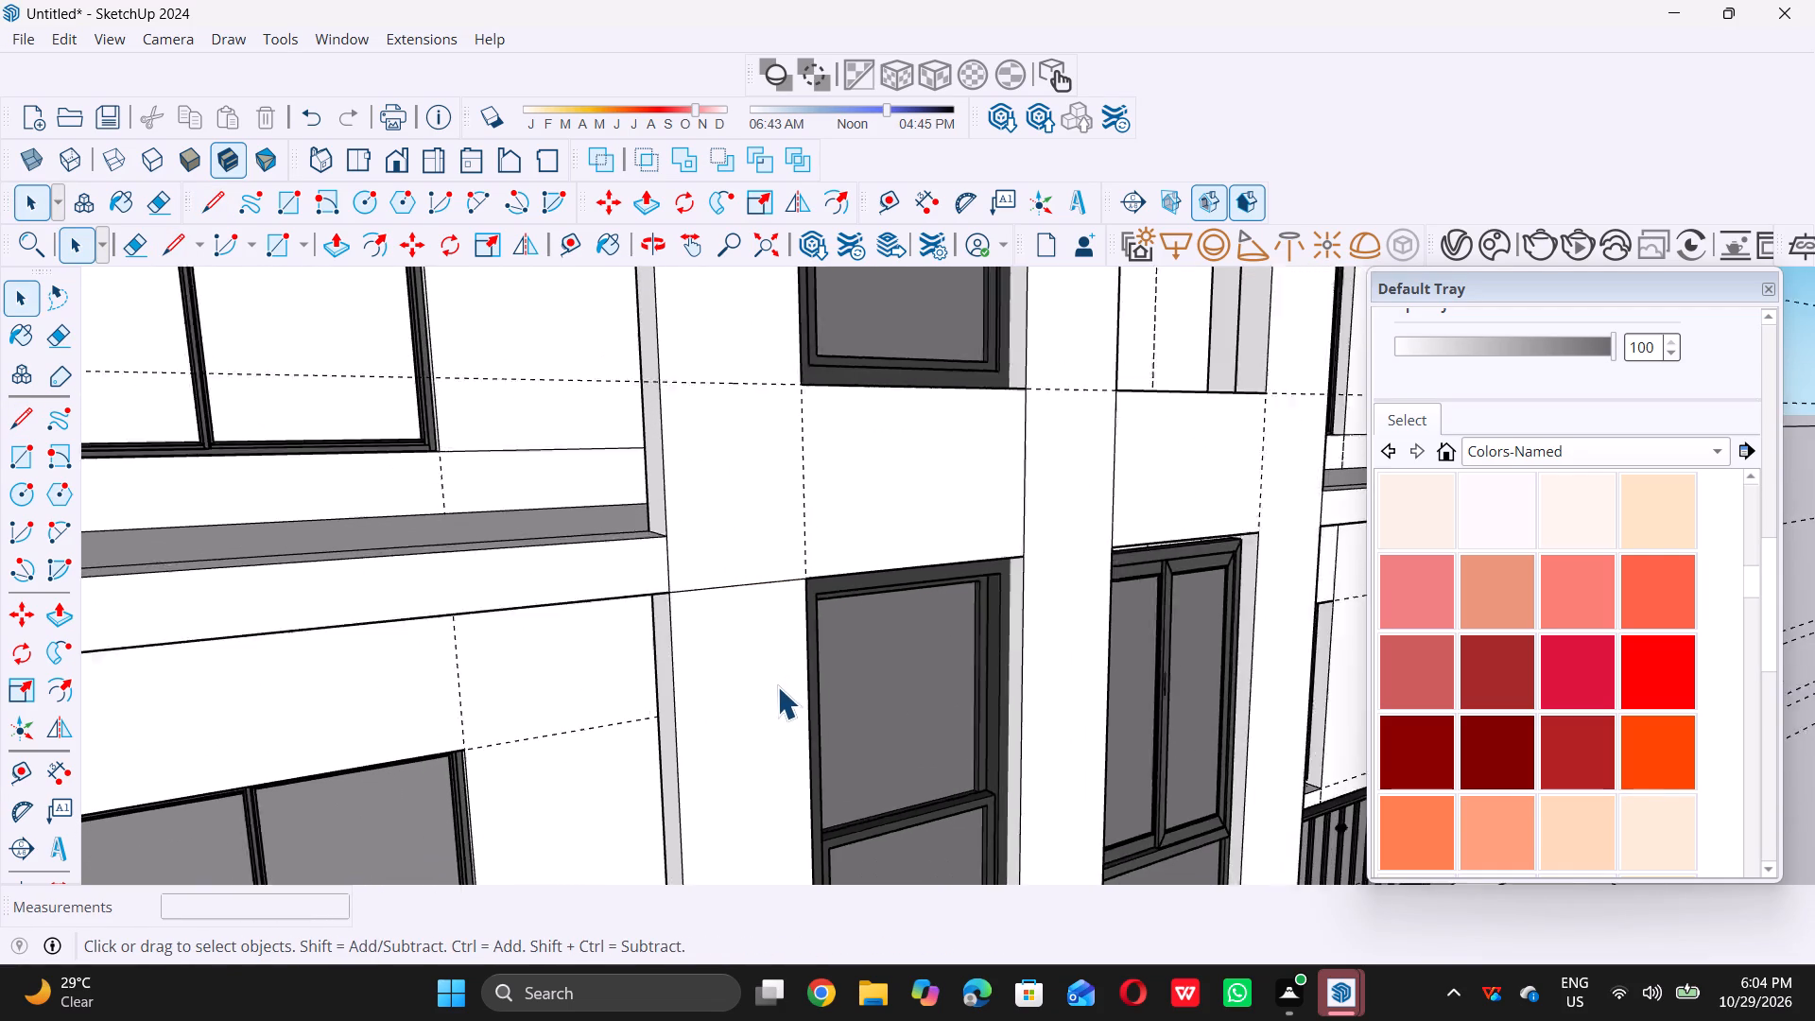
scroll(777, 686, "down", 11)
middle_click_drag(763, 717, 585, 664)
scroll(704, 604, "up", 7)
scroll(719, 511, "up", 1)
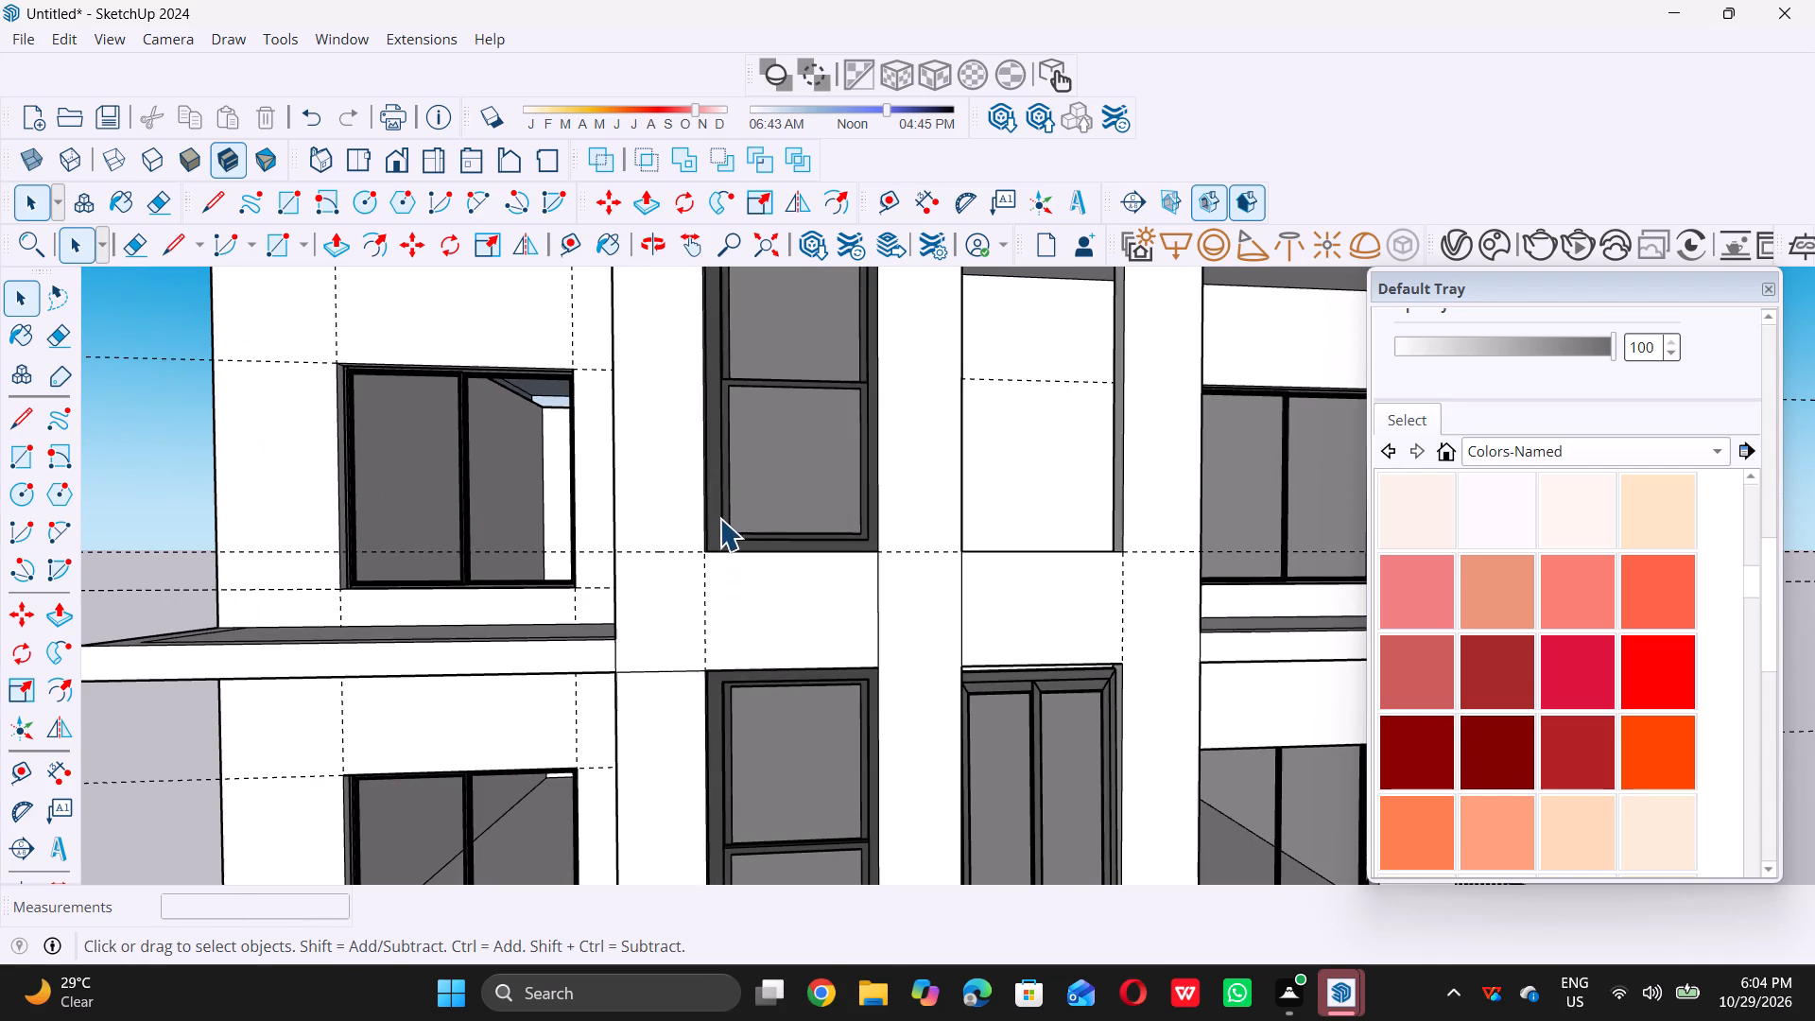
key("t")
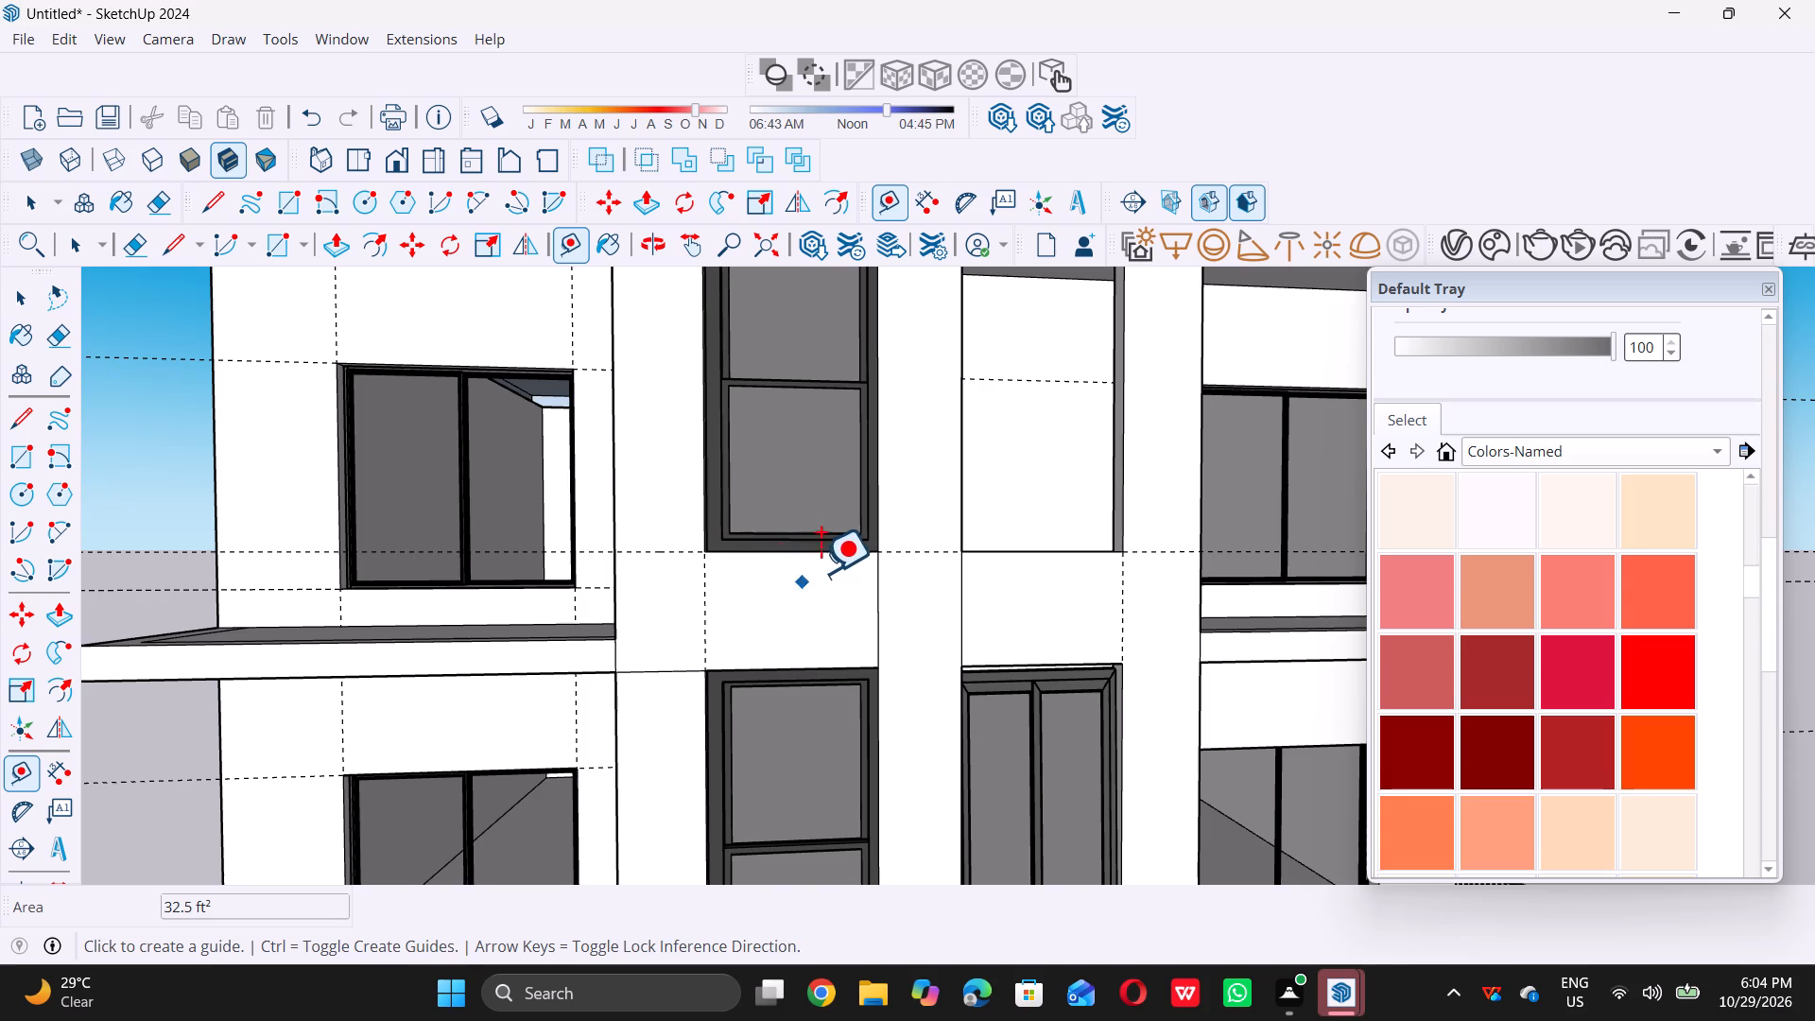
scroll(694, 643, "up", 4)
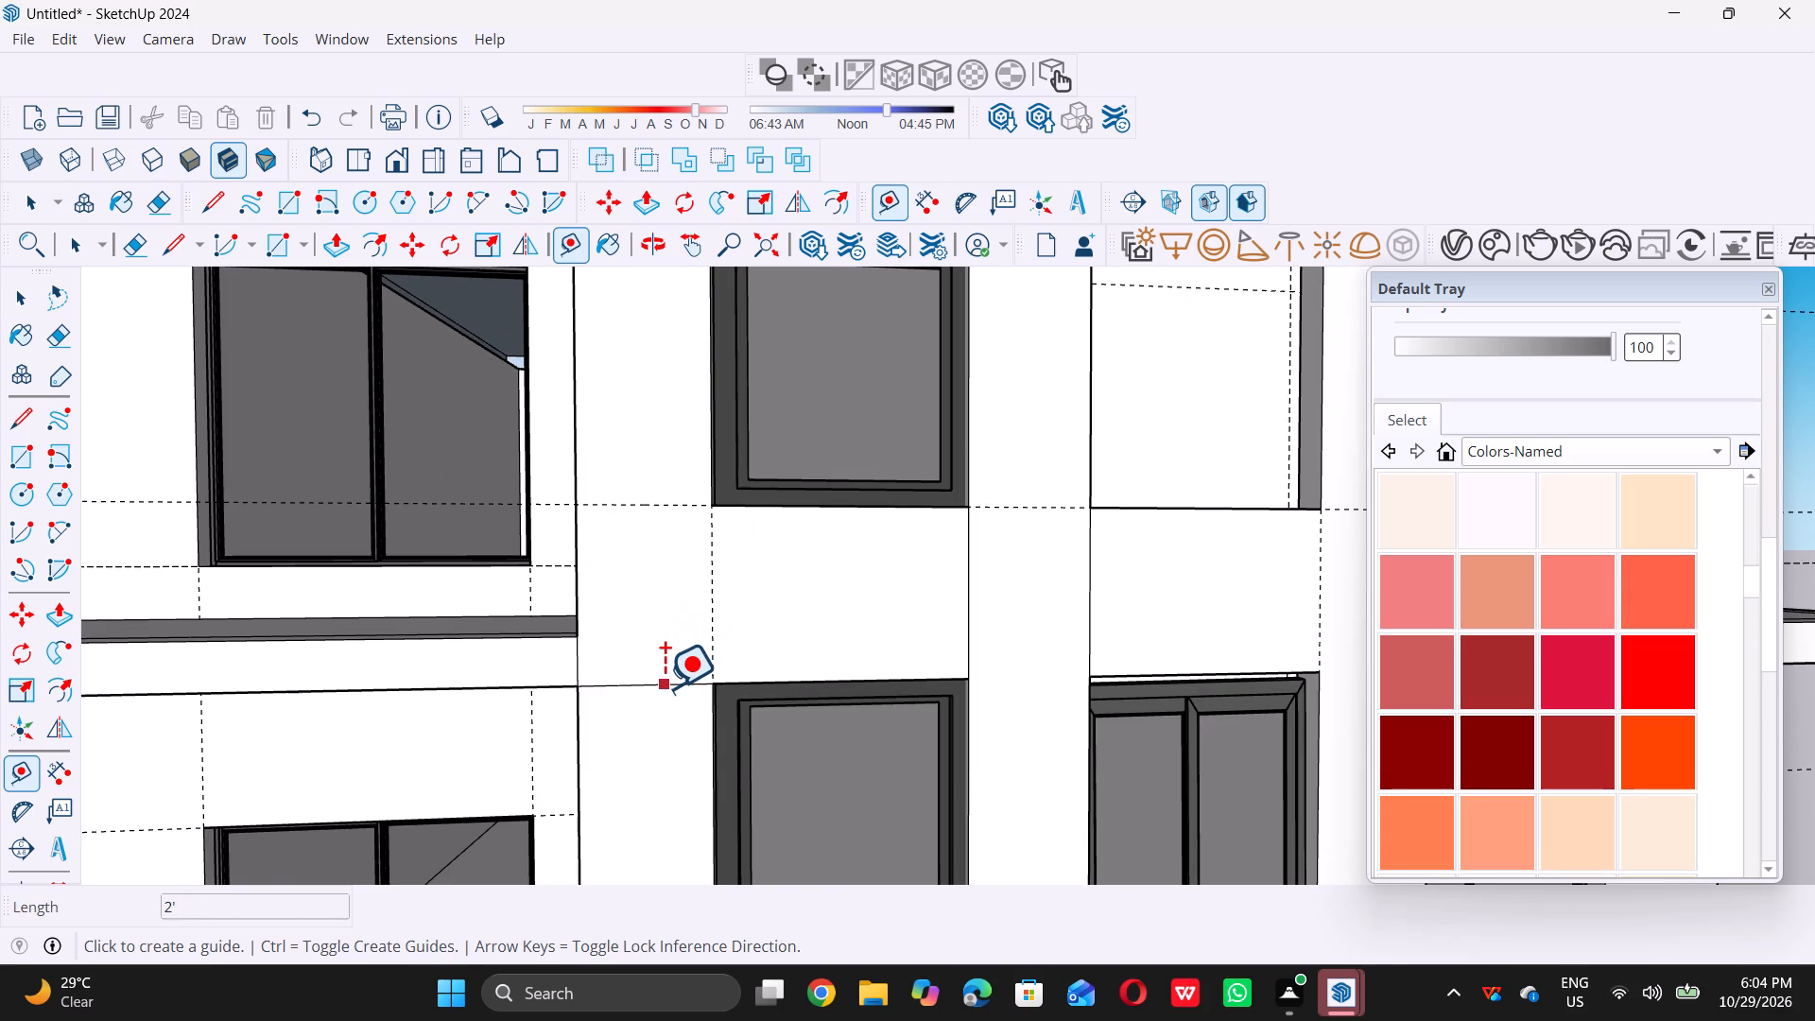
left_click(665, 687)
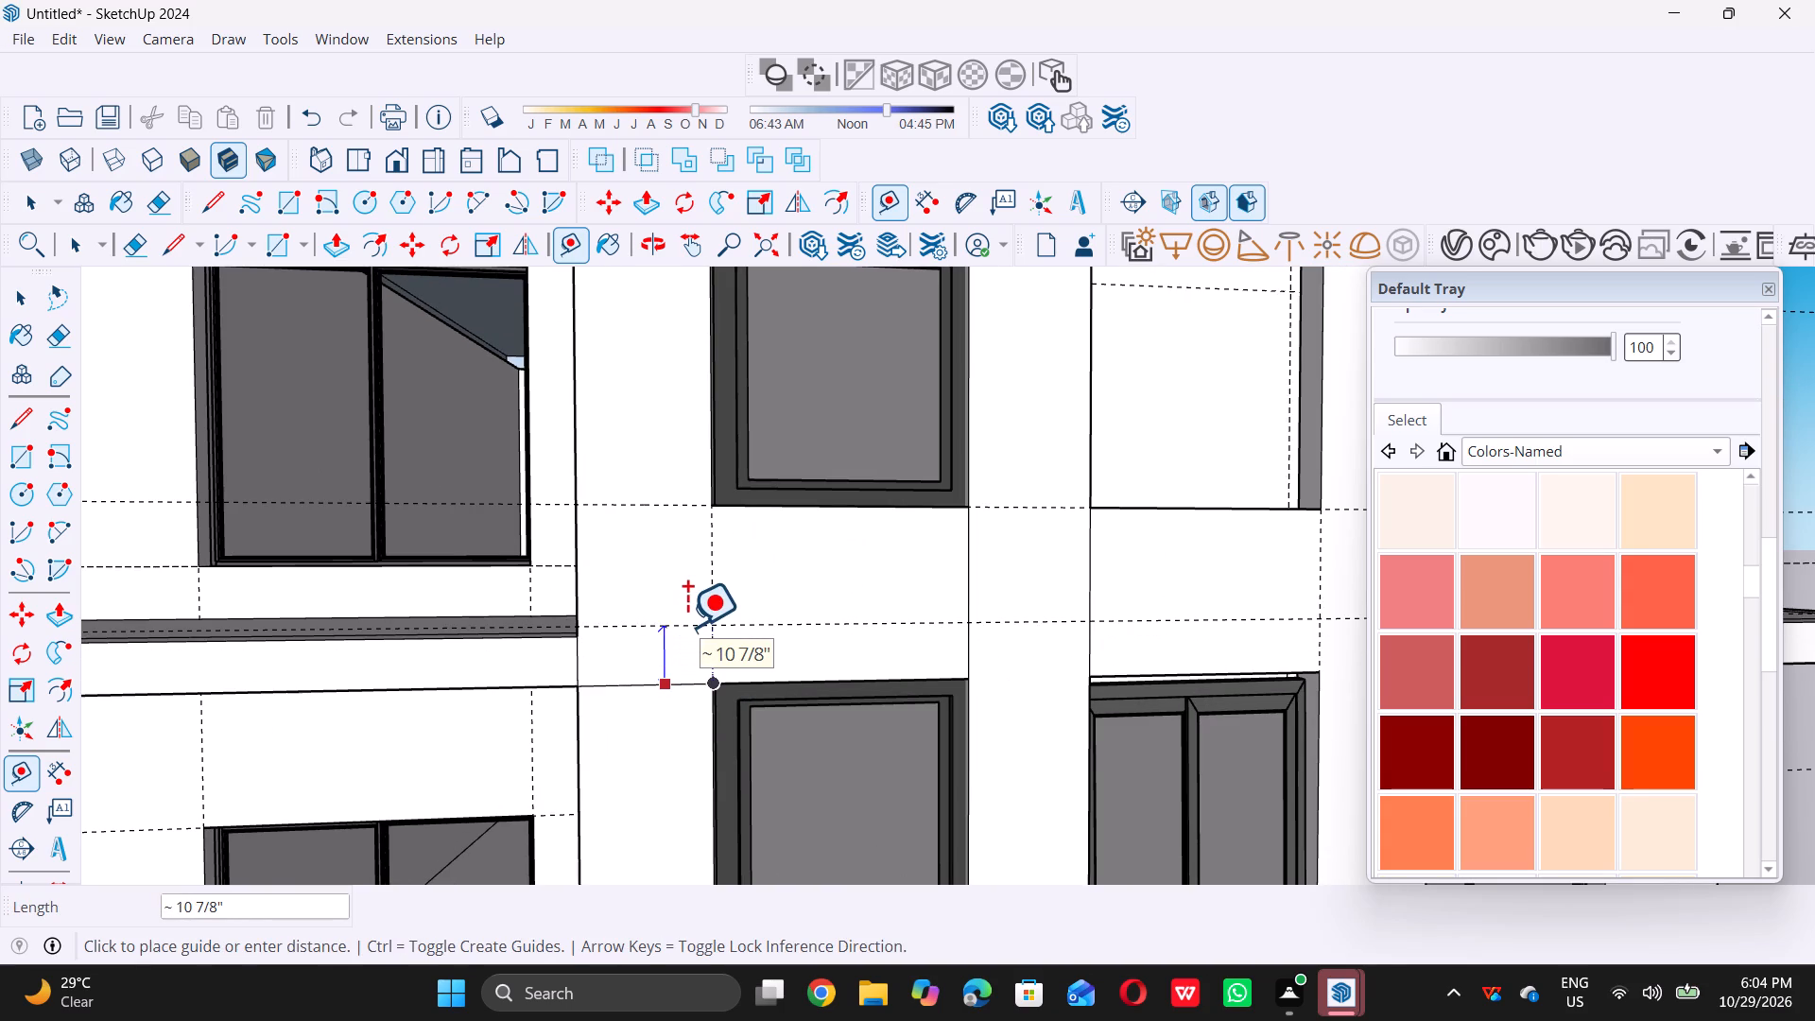
key("2")
key("apostrophe")
key("Return")
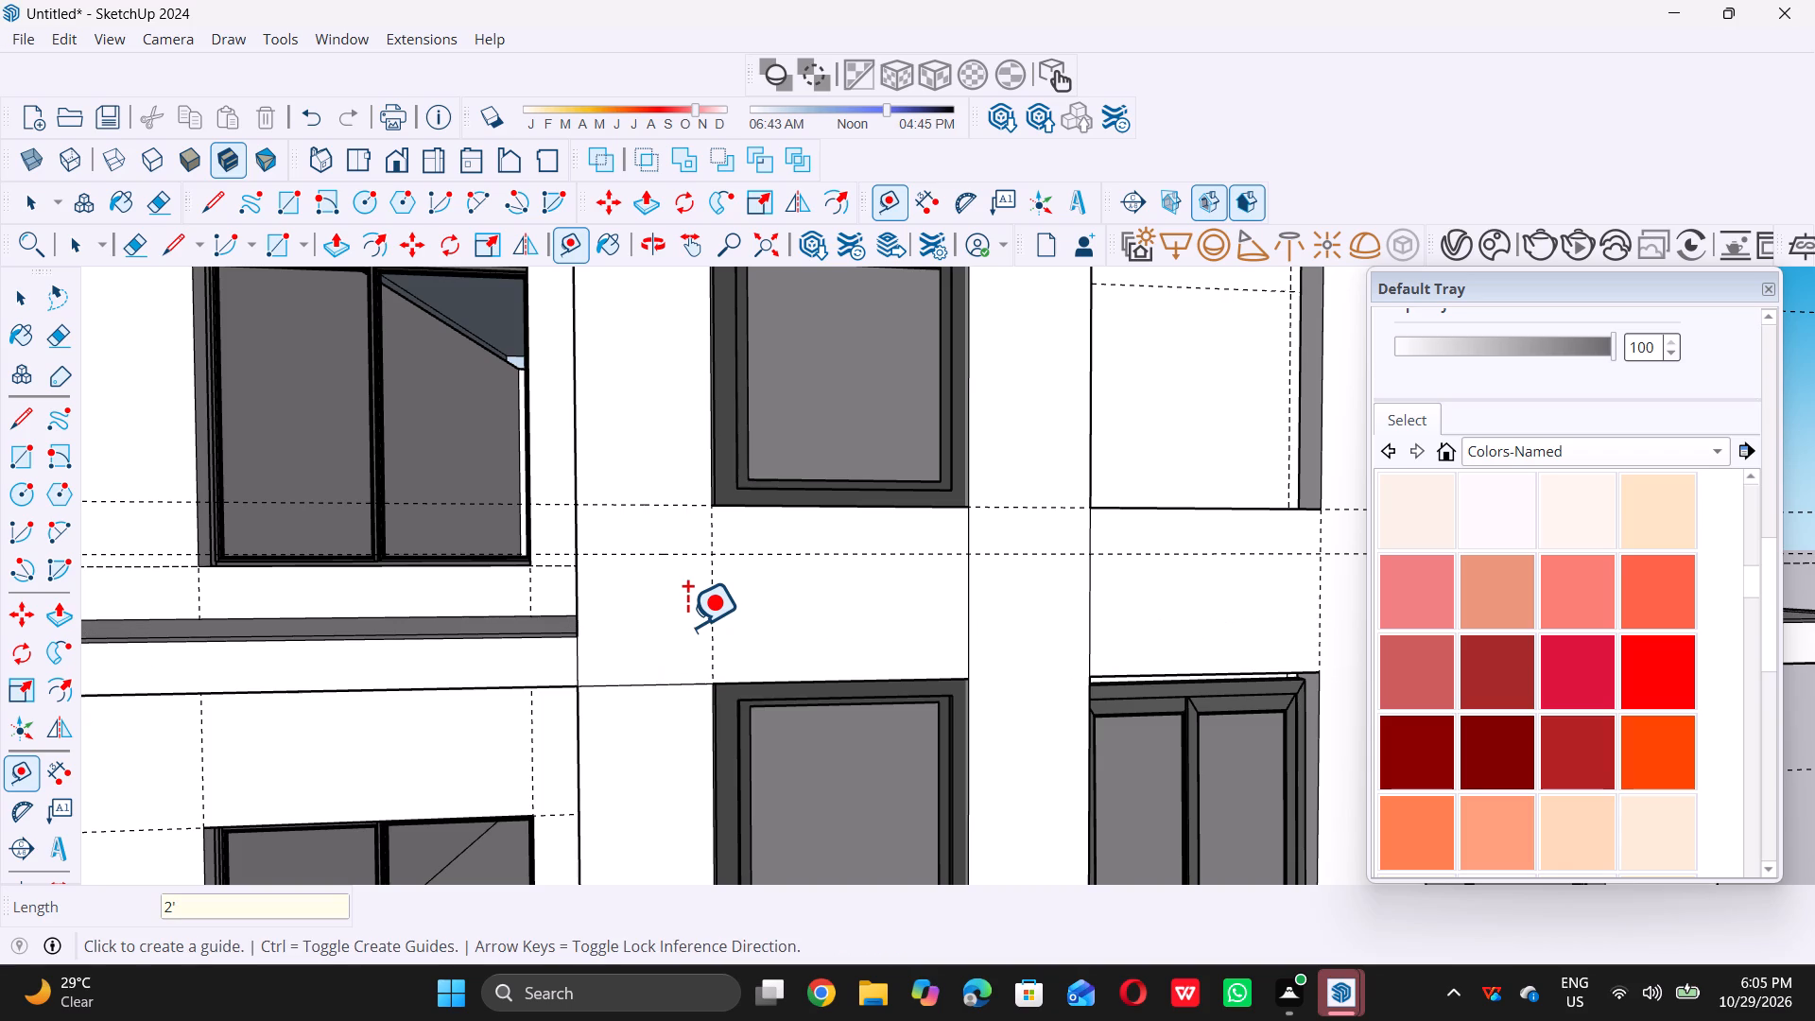
key("space")
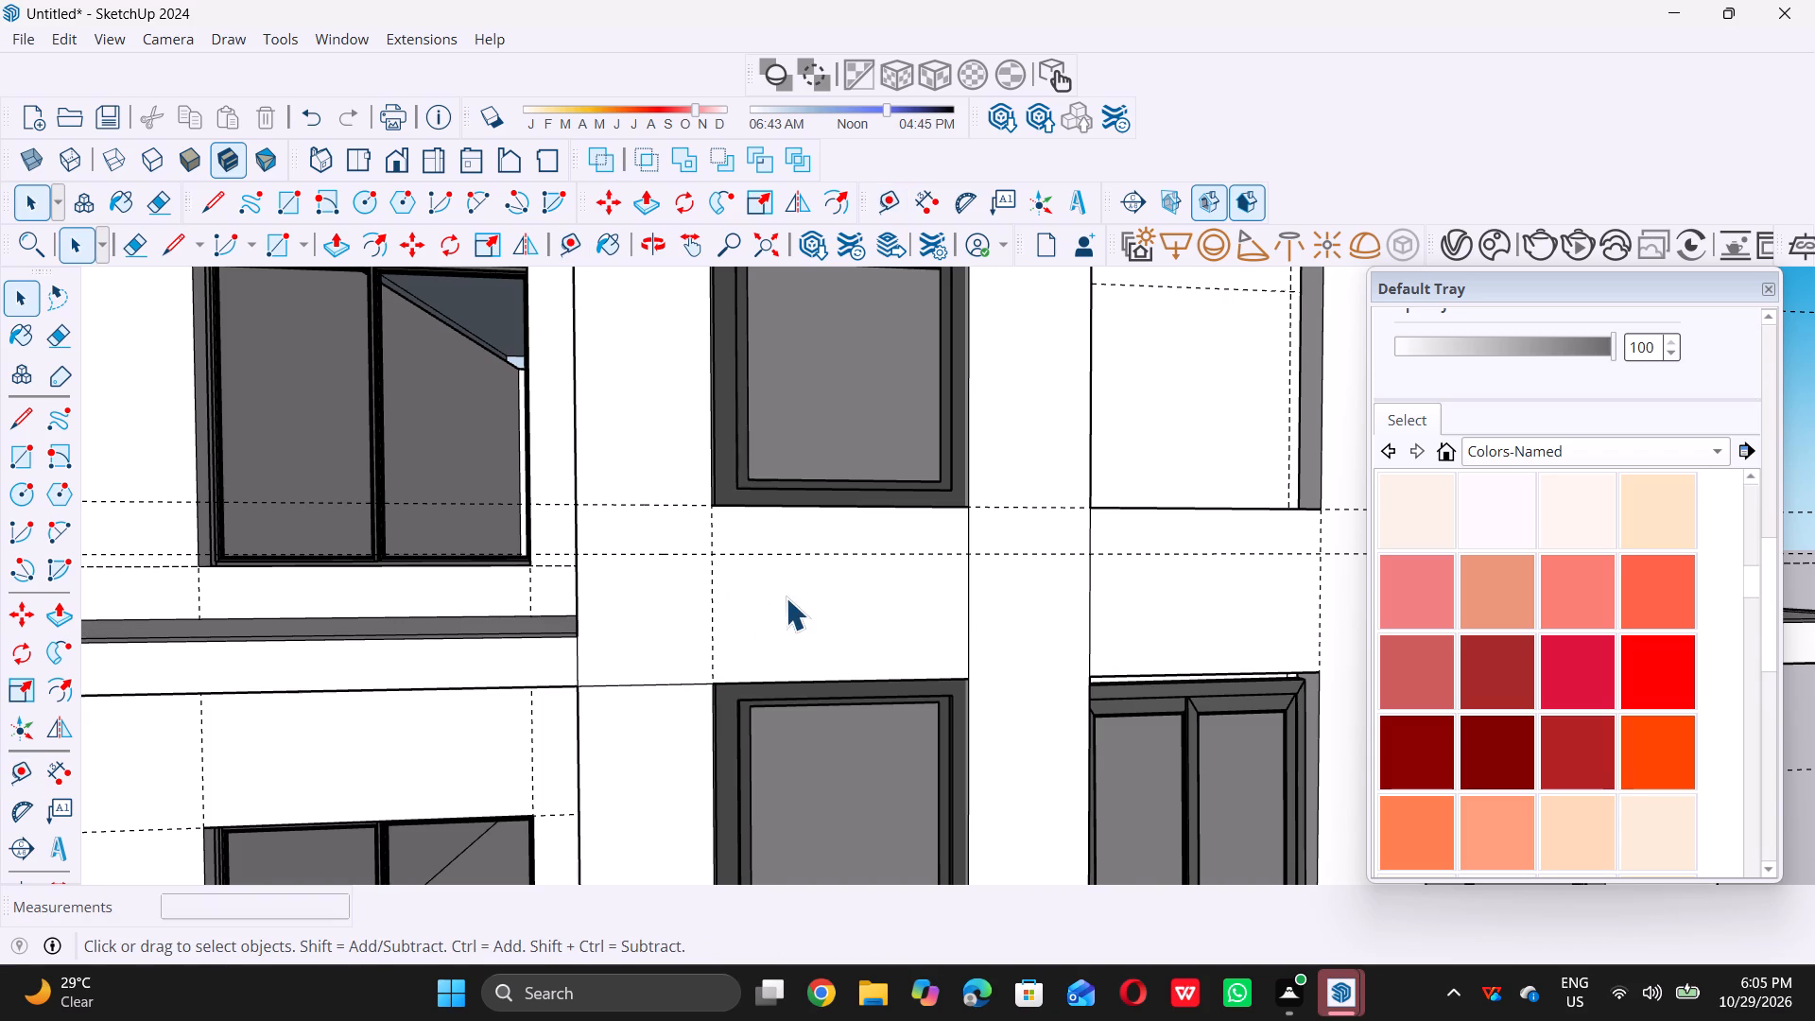
Outline a 4' wide strip below the upper left central opening, from its bottom corners down to the new guide.
middle_click_drag(786, 597, 744, 621)
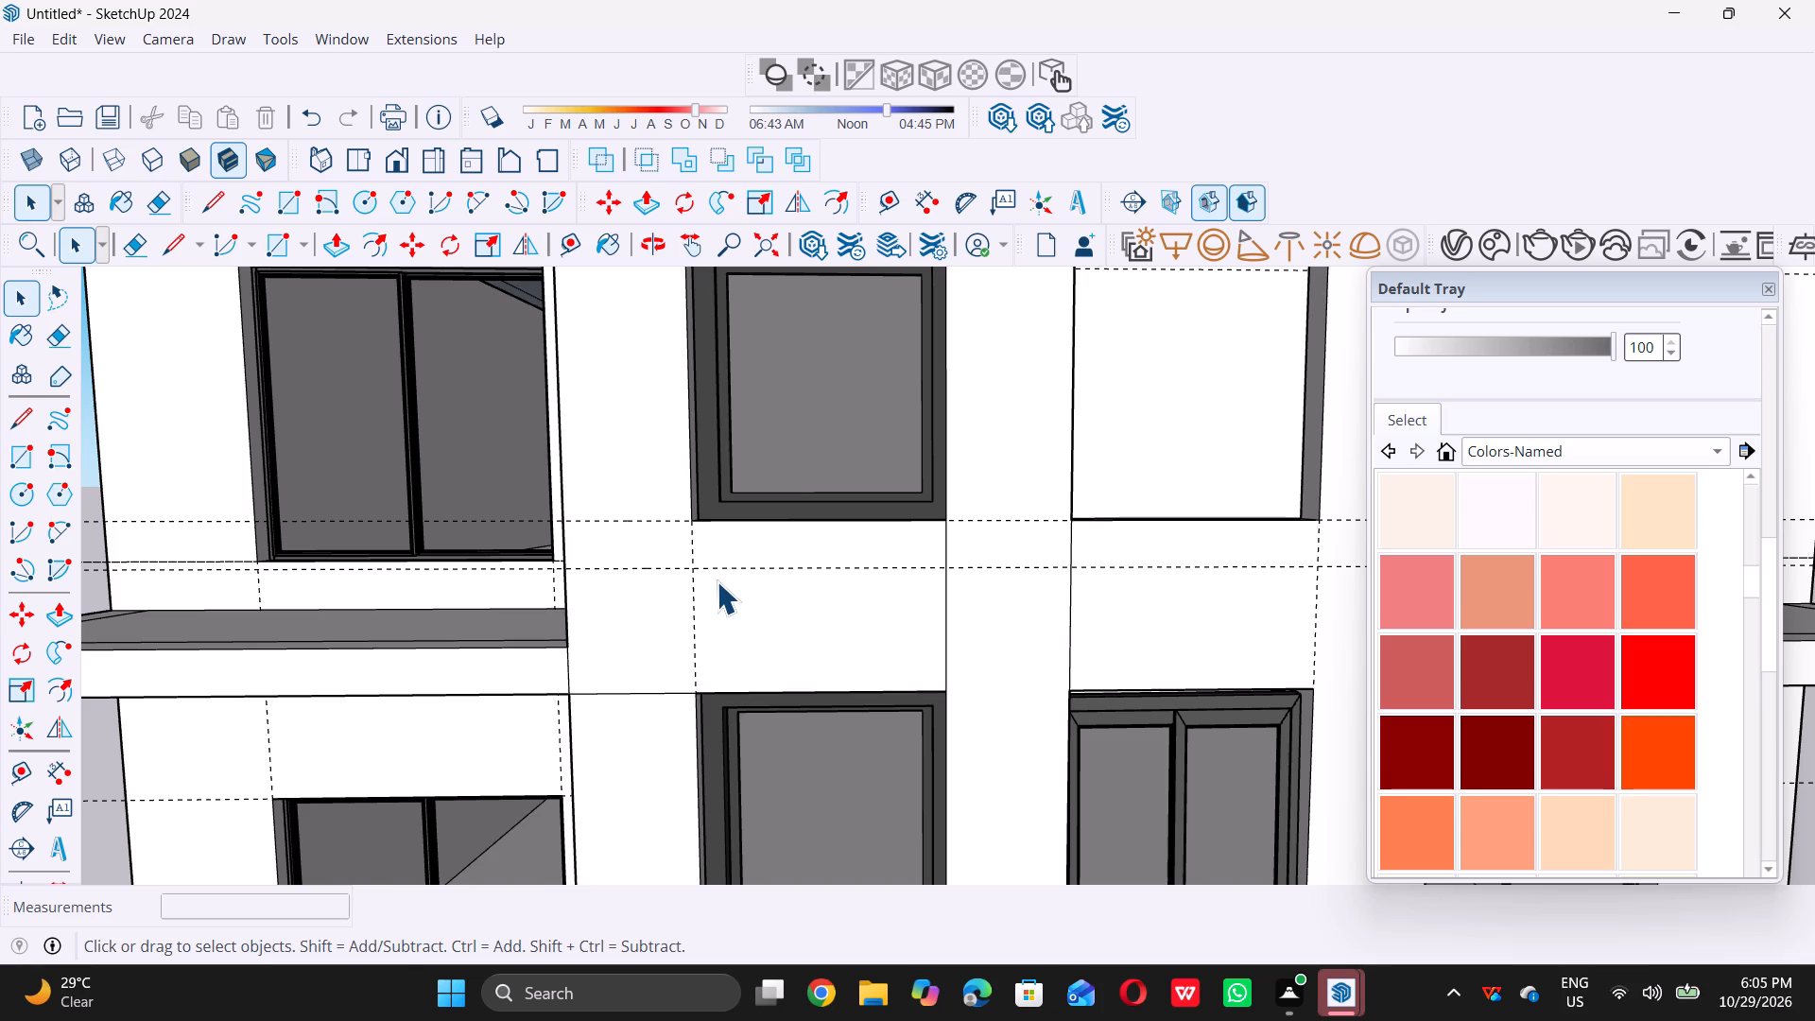
key("l")
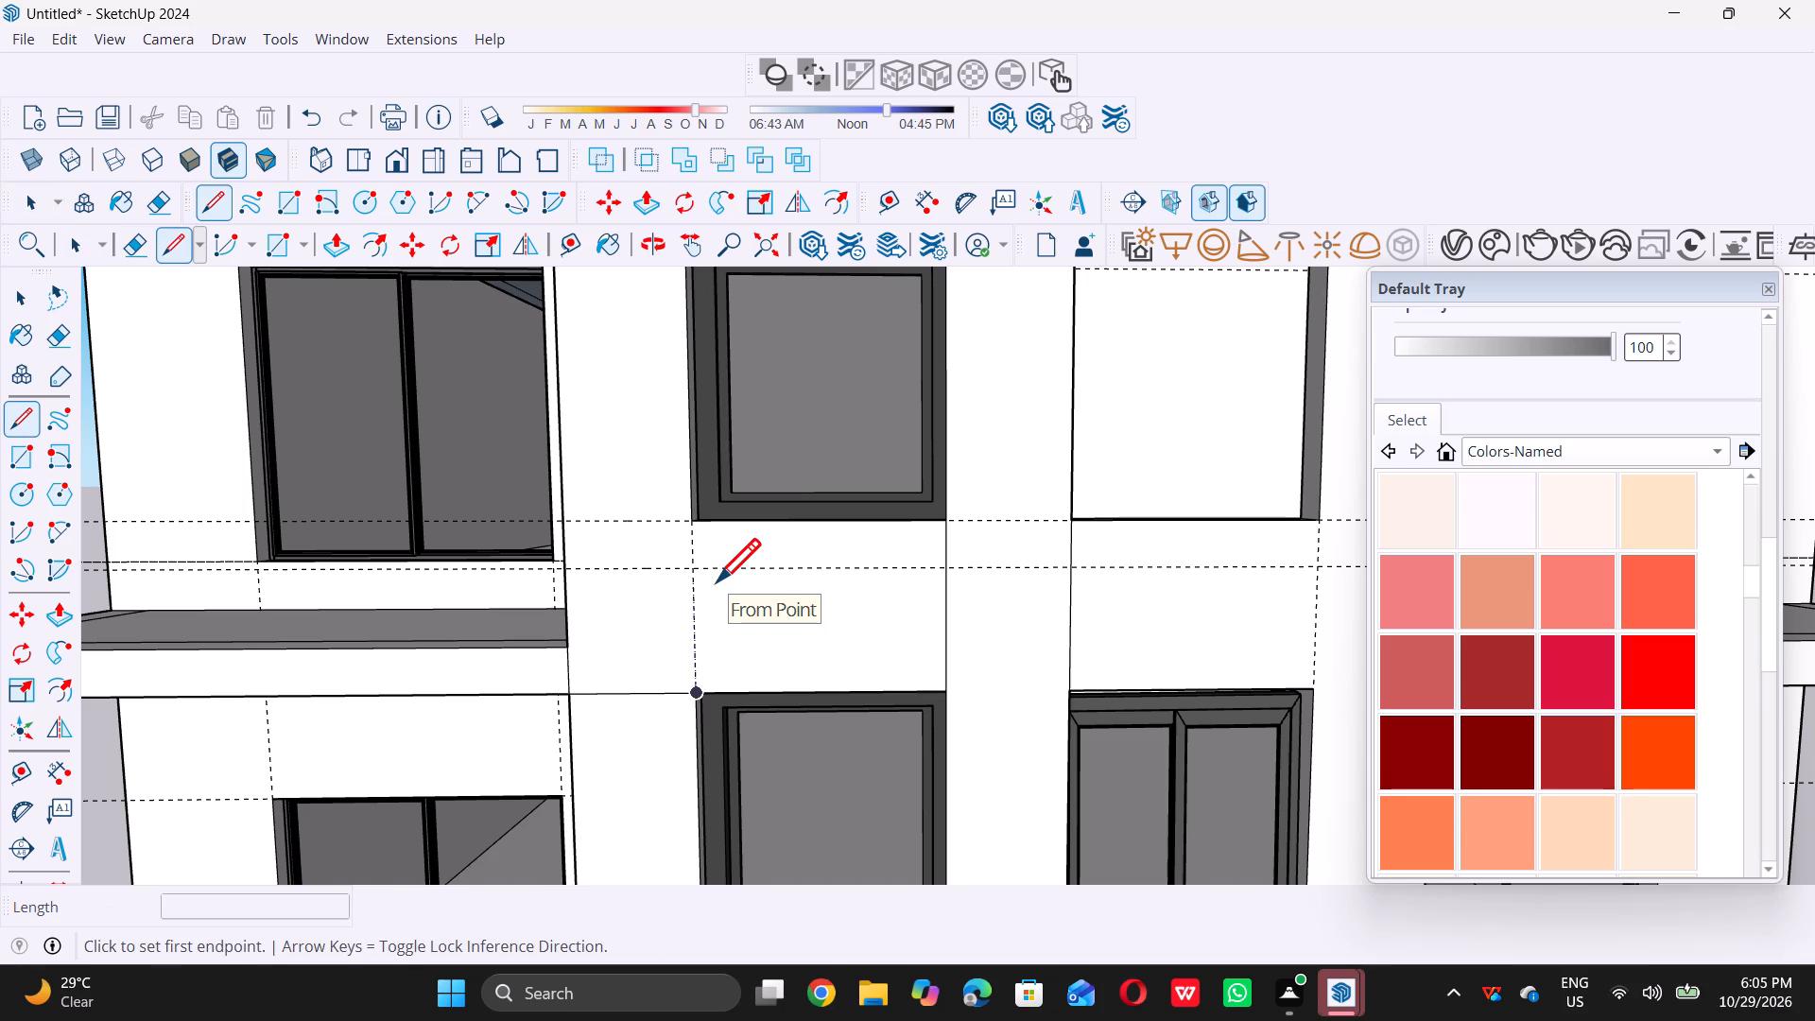
double_click(697, 524)
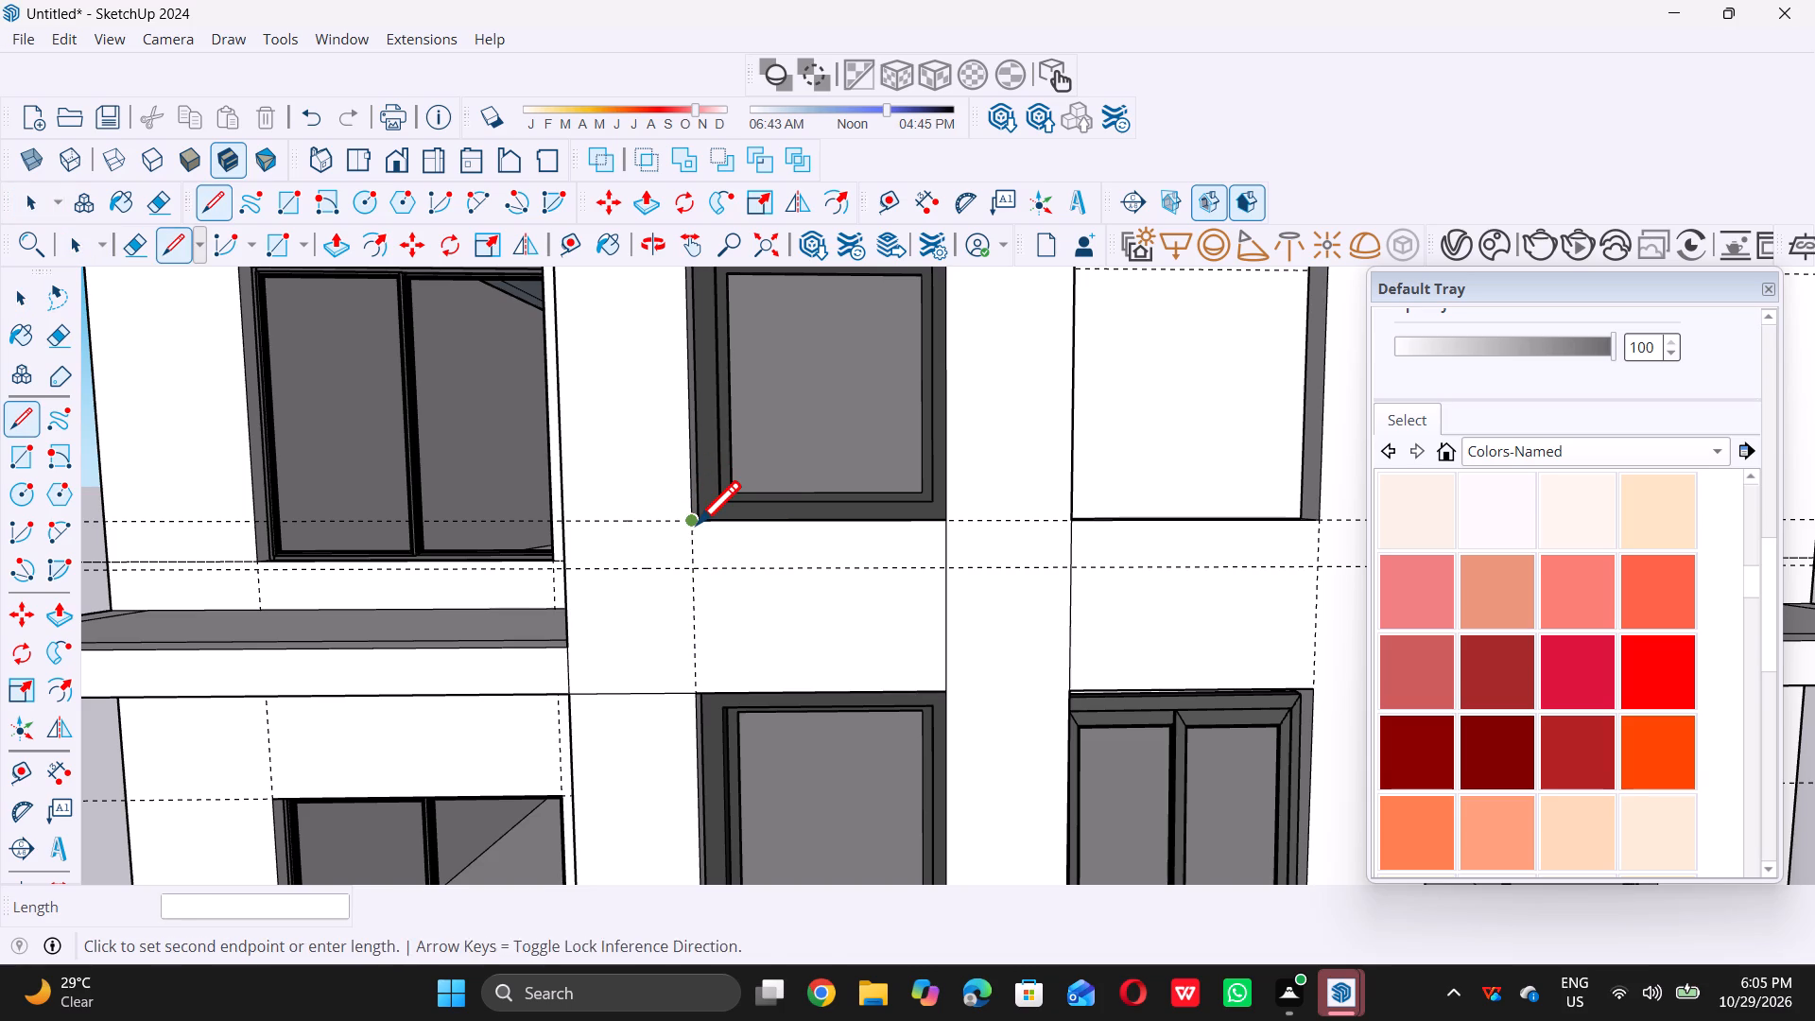
left_click(696, 564)
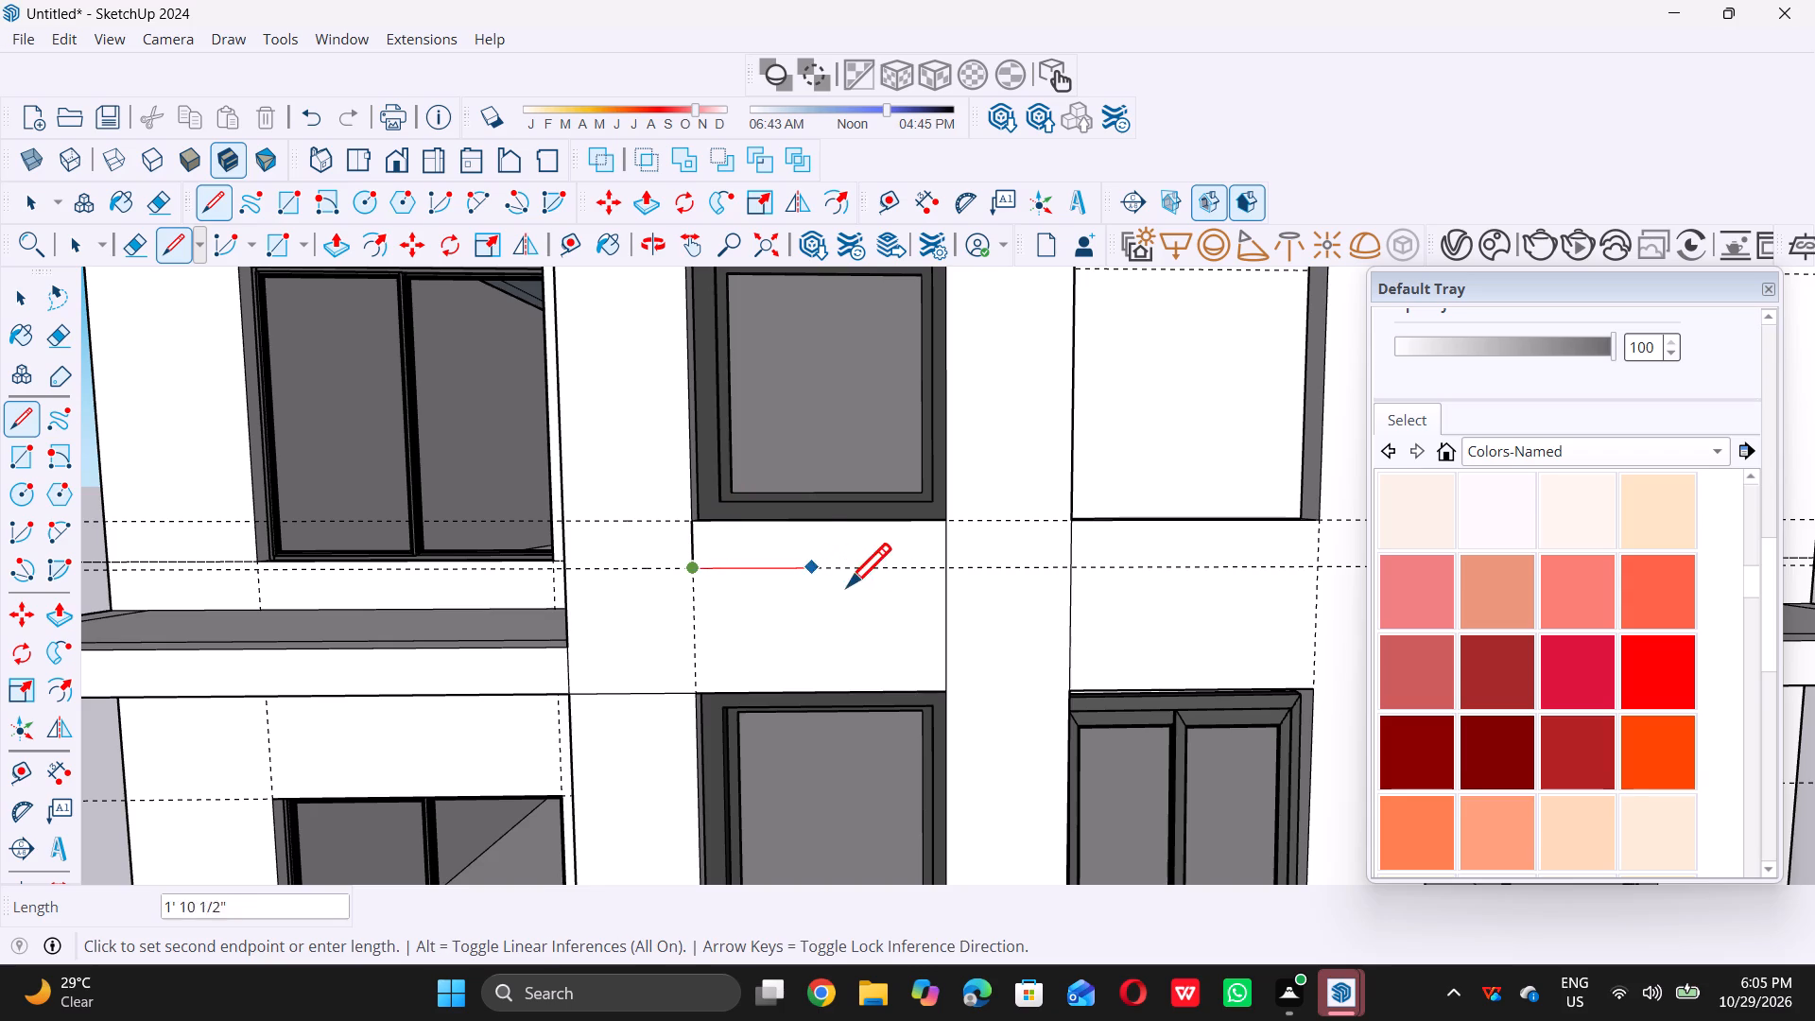
left_click(951, 571)
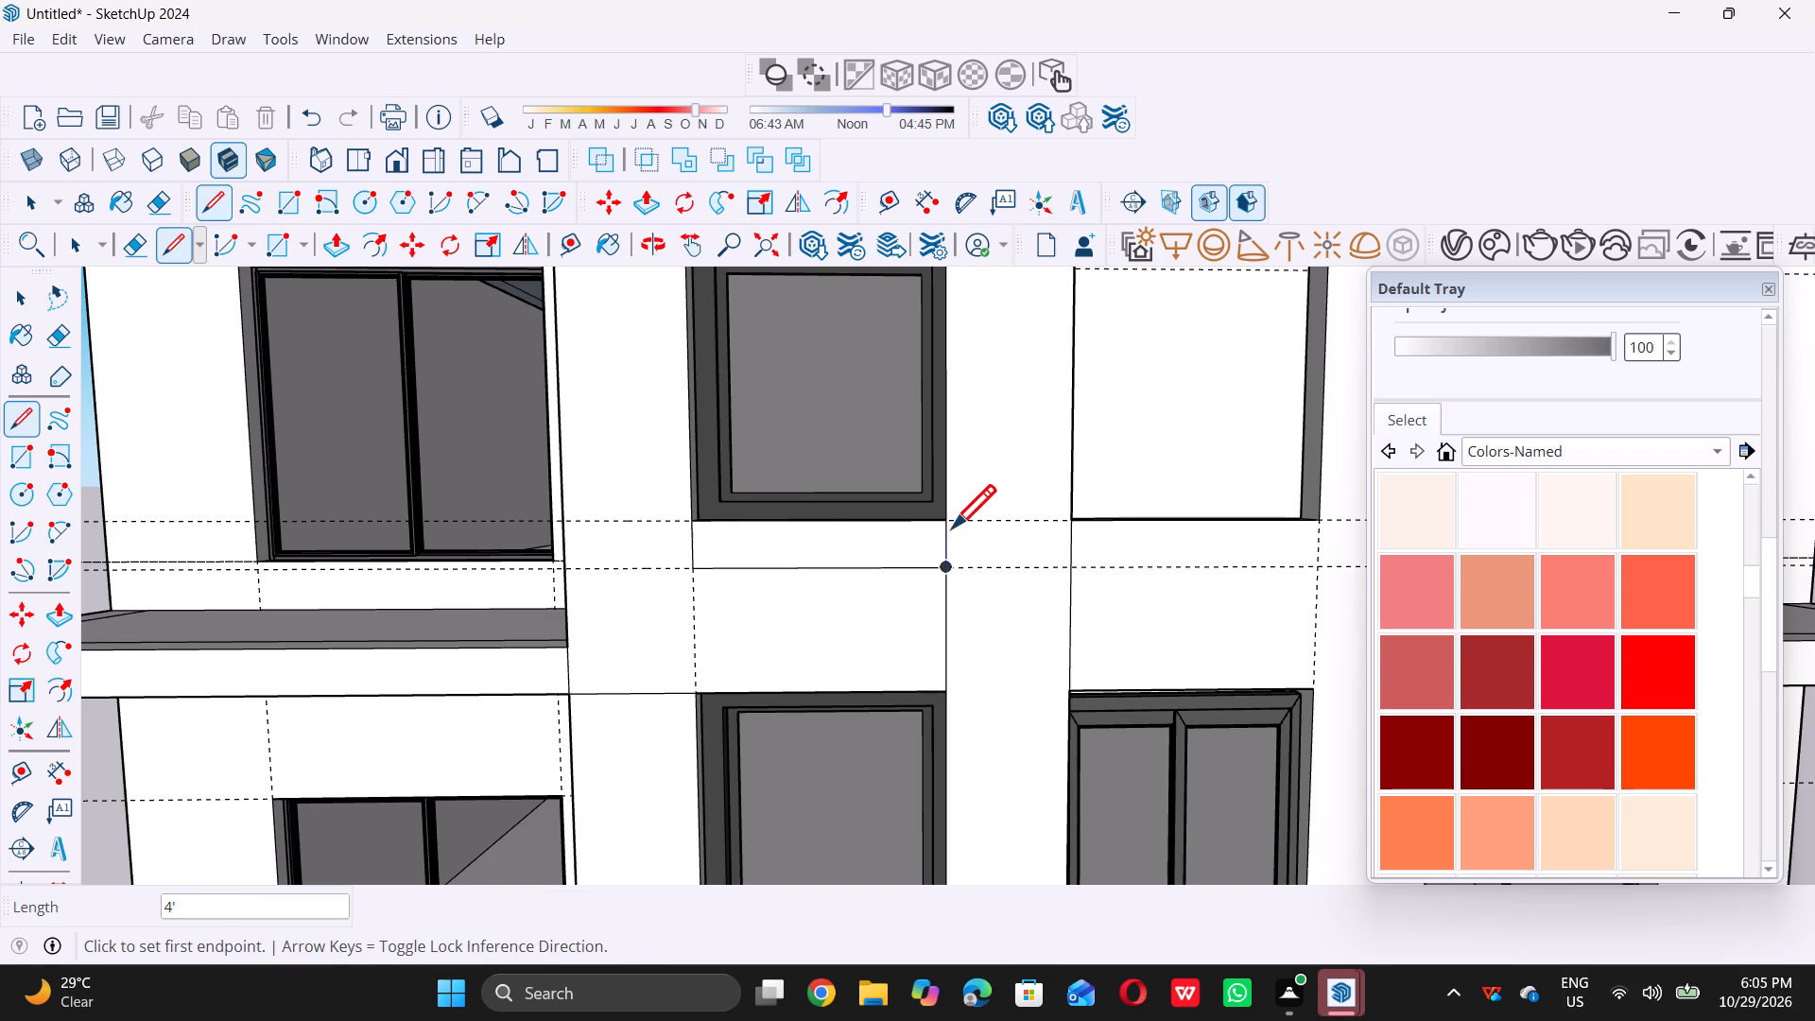
double_click(951, 525)
key("space")
Delete the scaled window copy from the upper left central opening.
scroll(906, 587, "down", 5)
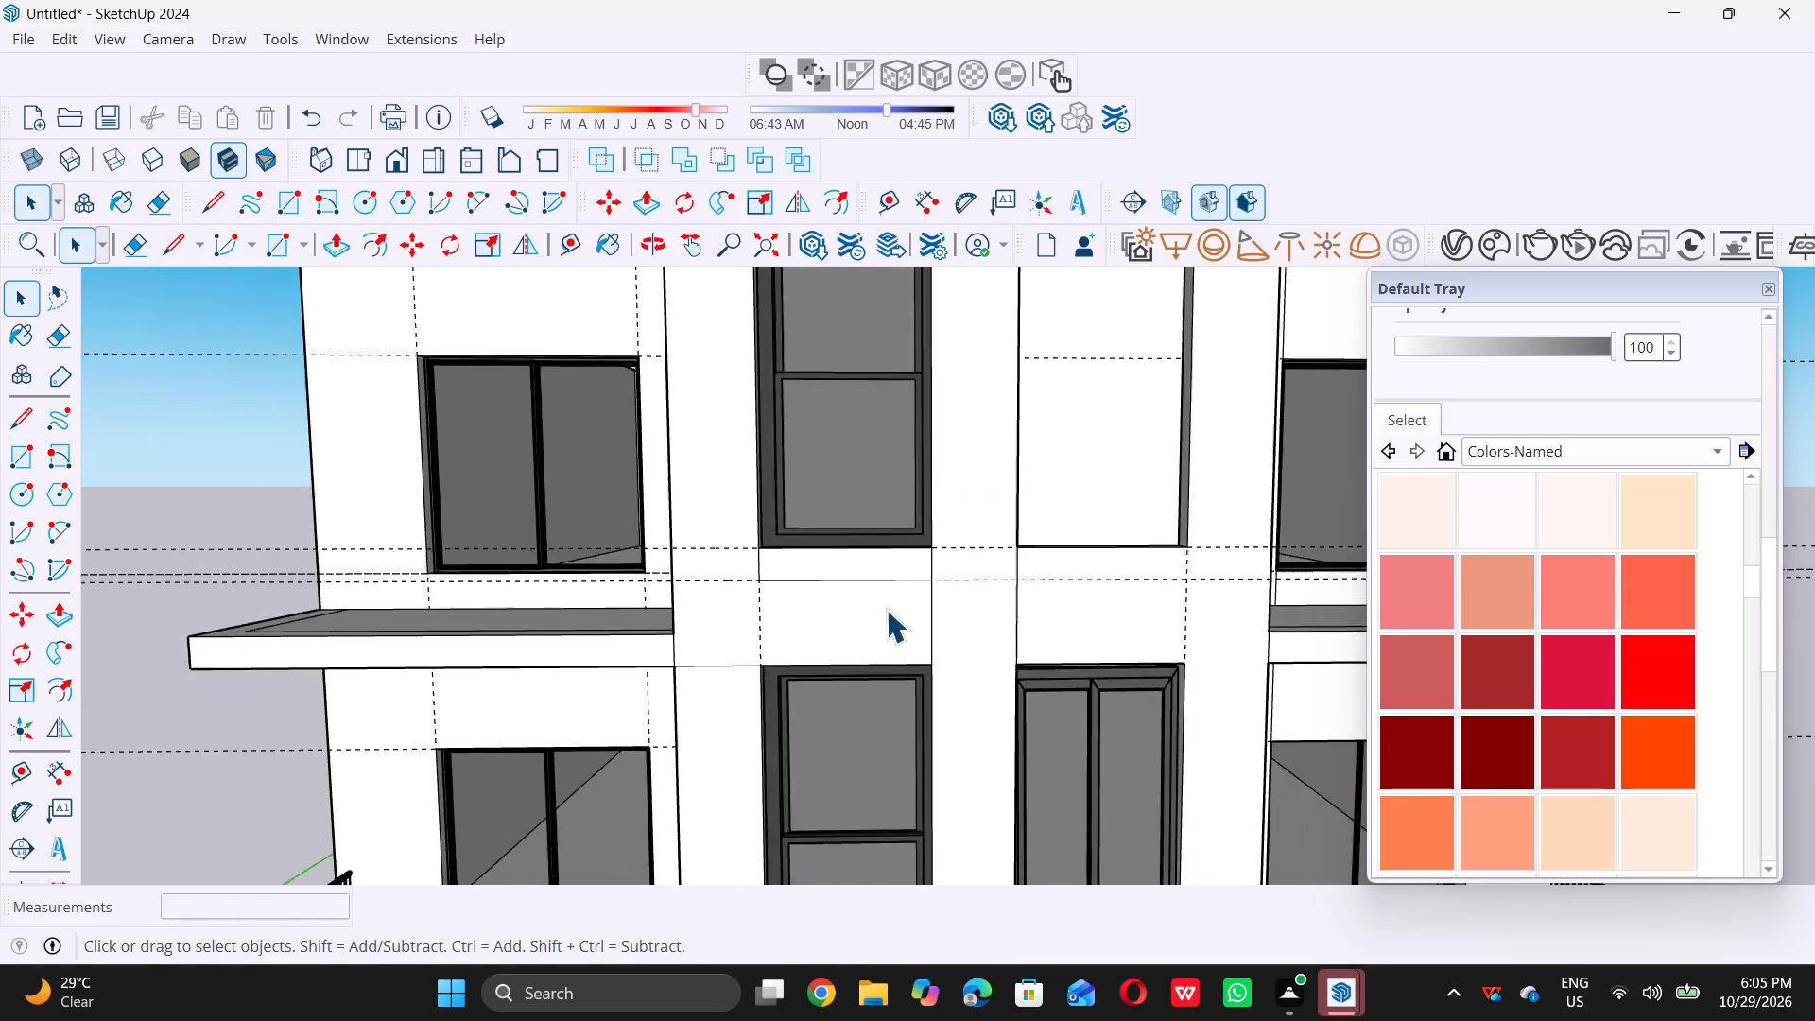
scroll(886, 610, "down", 7)
middle_click_drag(916, 508, 930, 568)
scroll(873, 567, "up", 10)
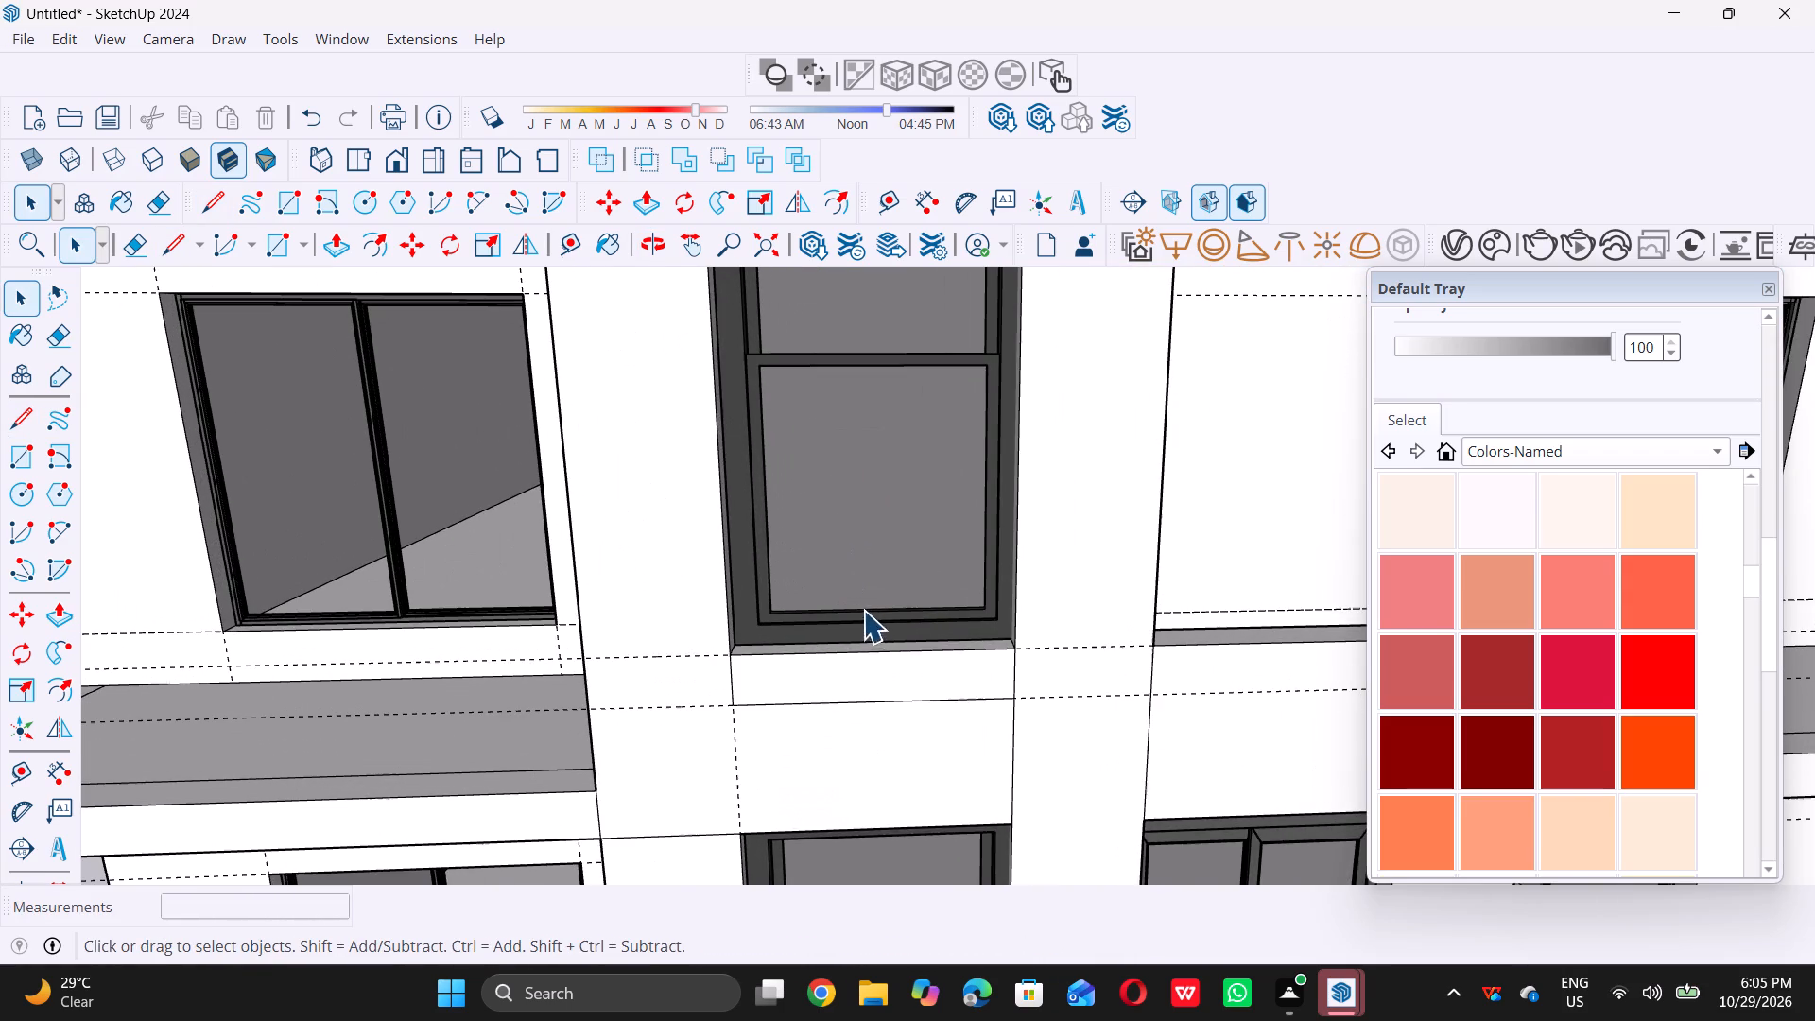
double_click(872, 617)
scroll(885, 614, "down", 7)
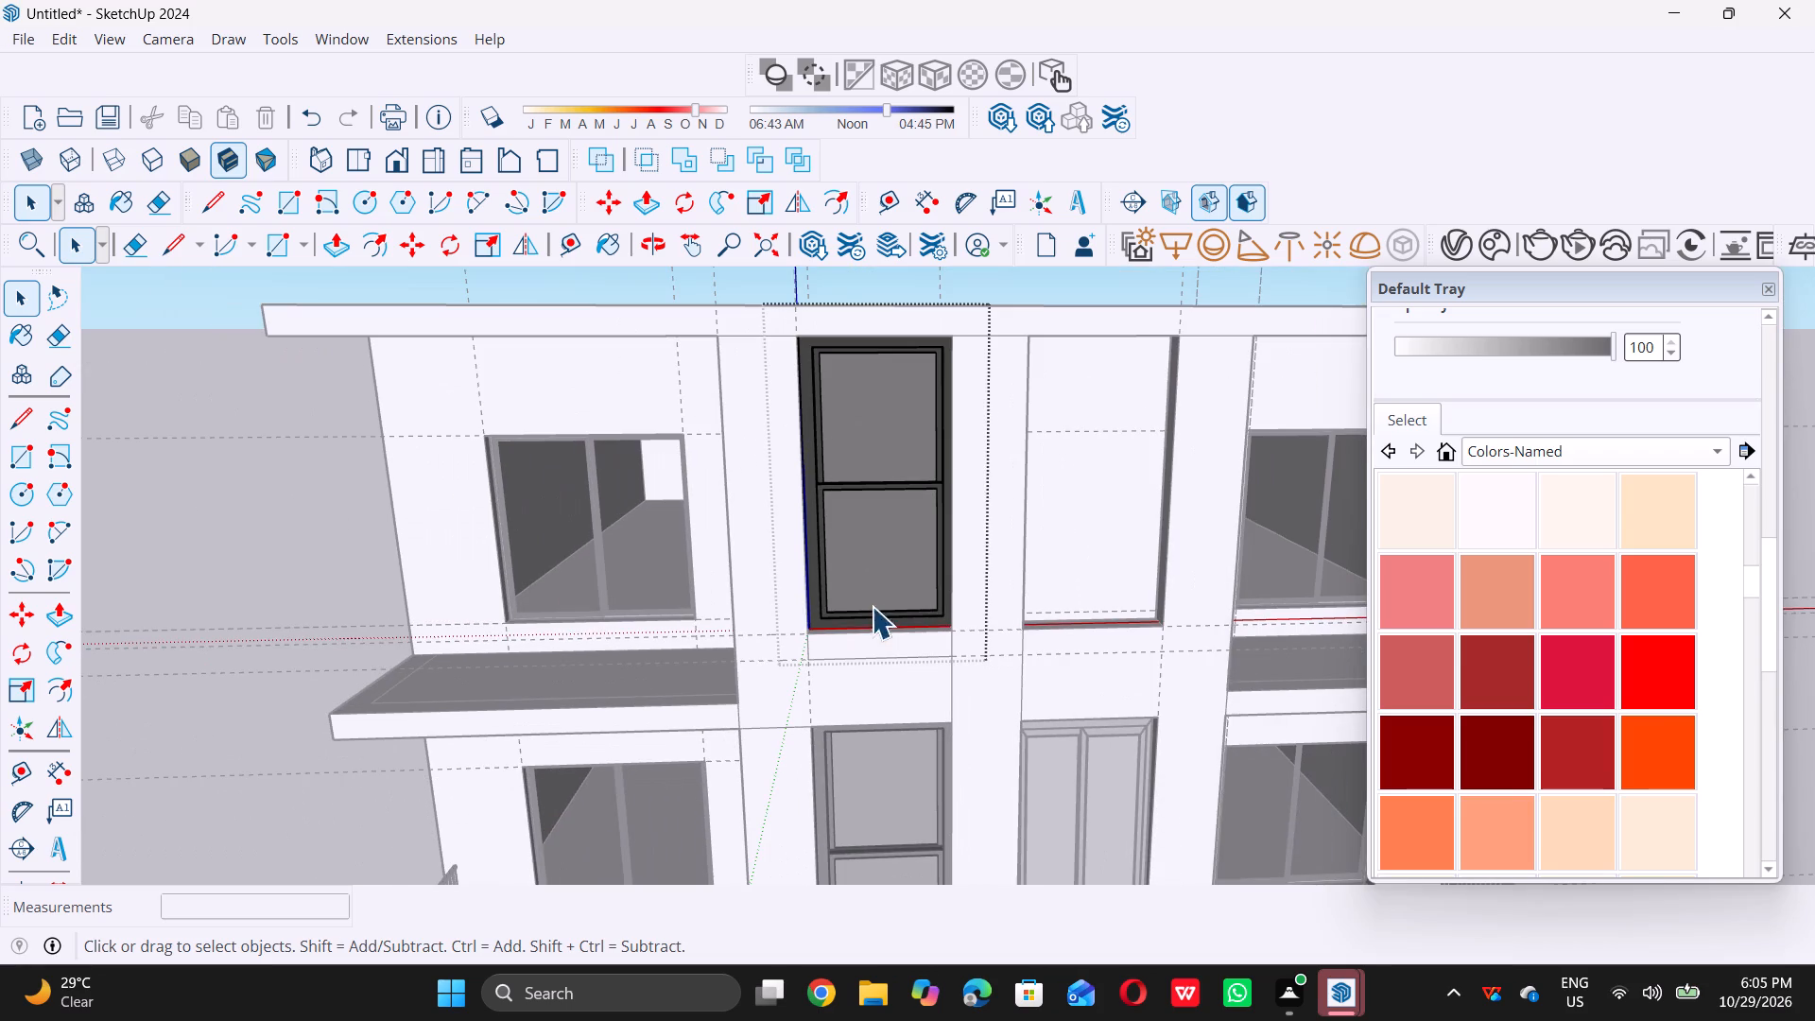
double_click(233, 524)
scroll(945, 652, "up", 5)
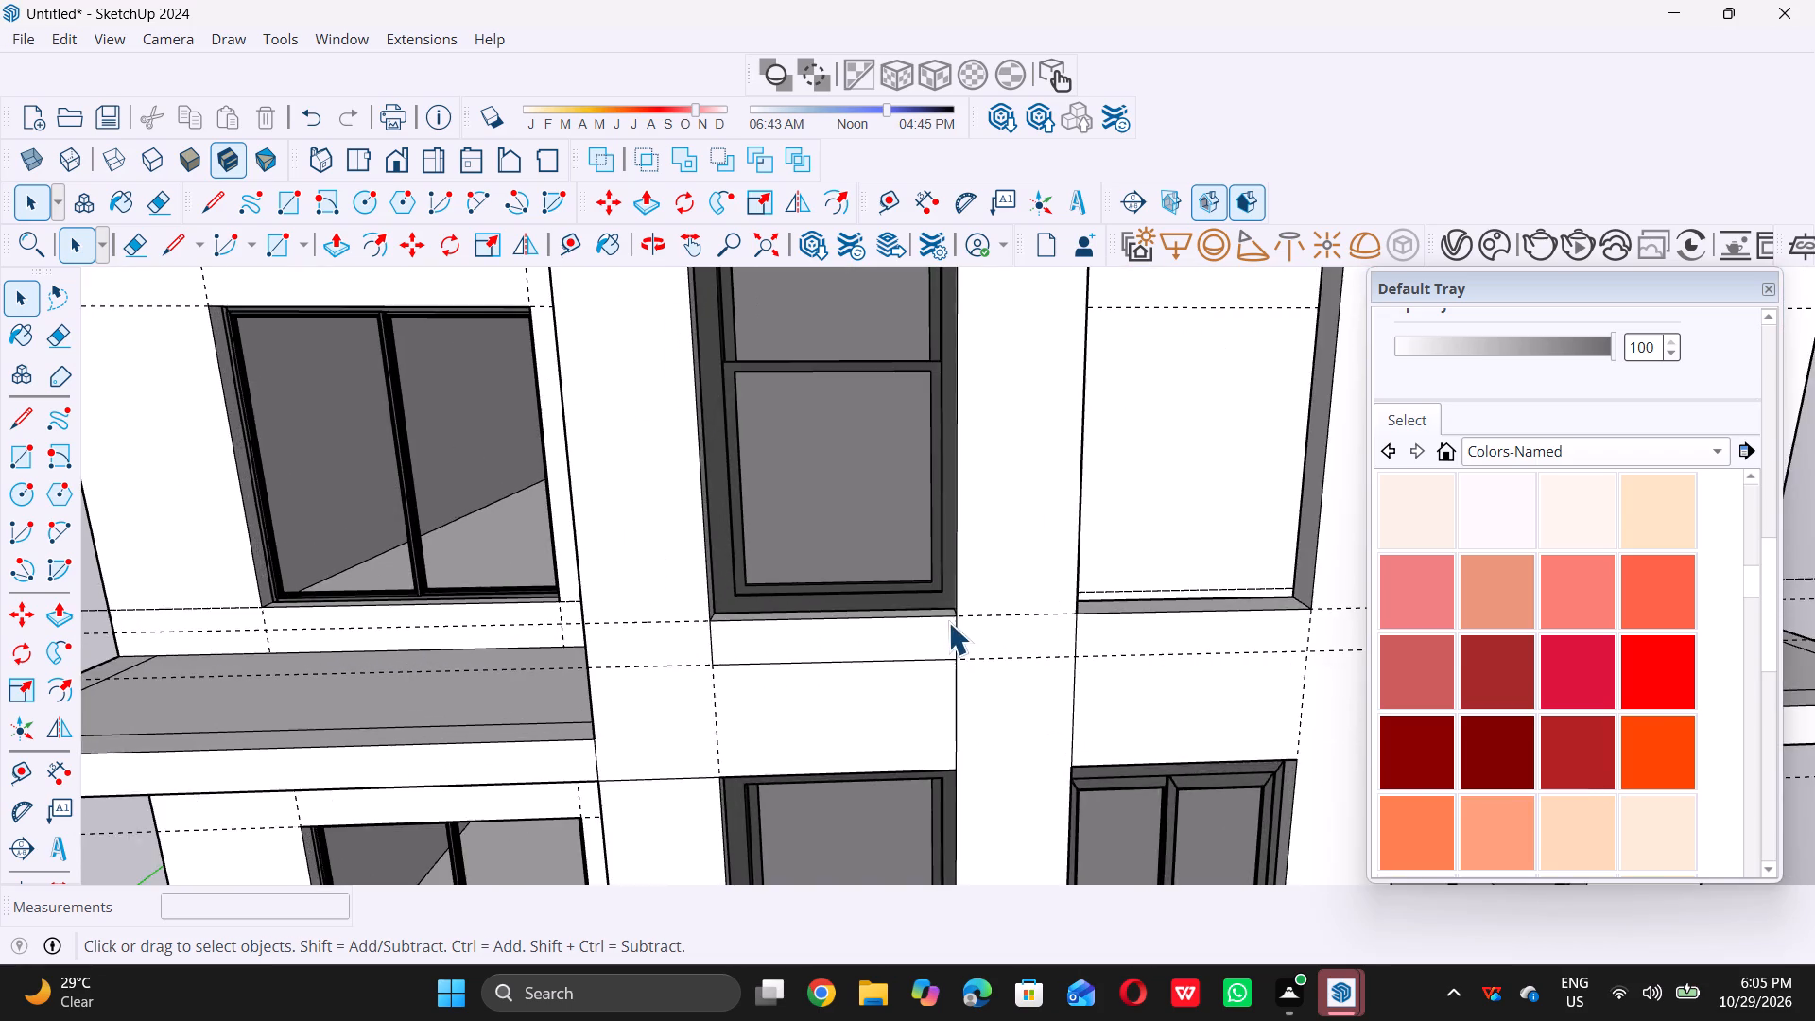
scroll(946, 615, "up", 4)
double_click(943, 602)
scroll(943, 602, "down", 9)
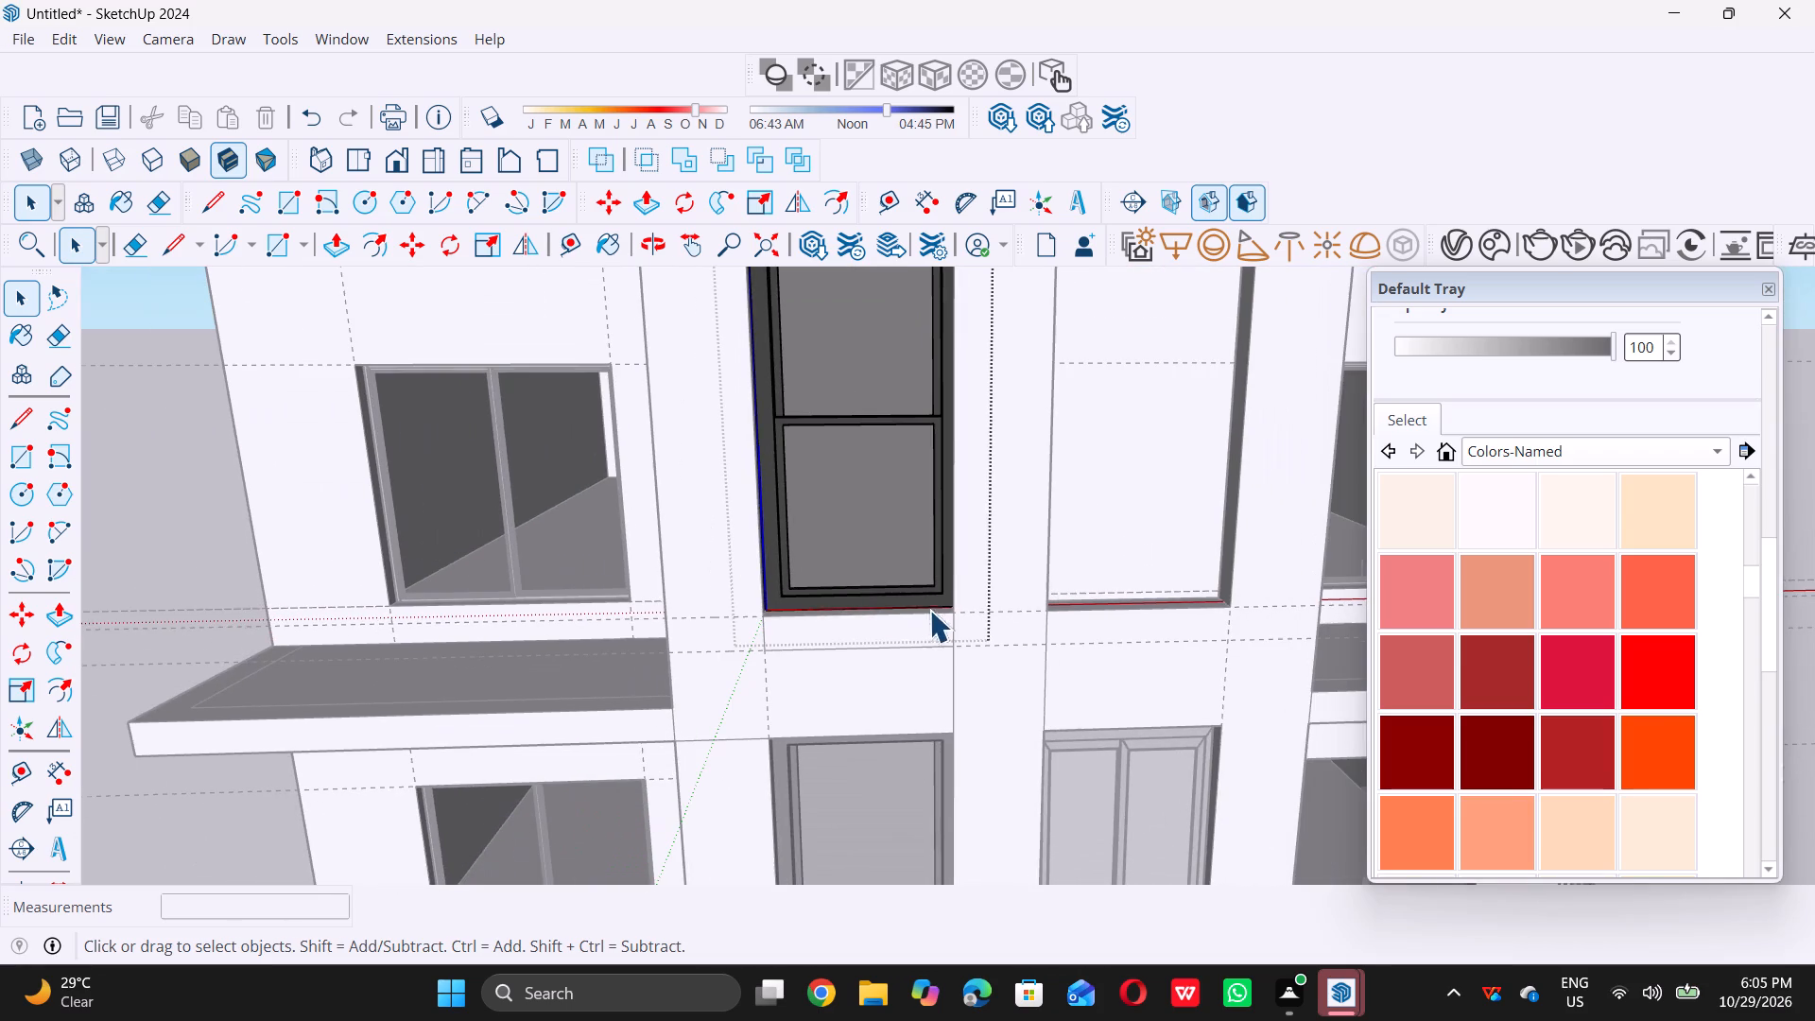
left_click(171, 469)
scroll(906, 609, "up", 4)
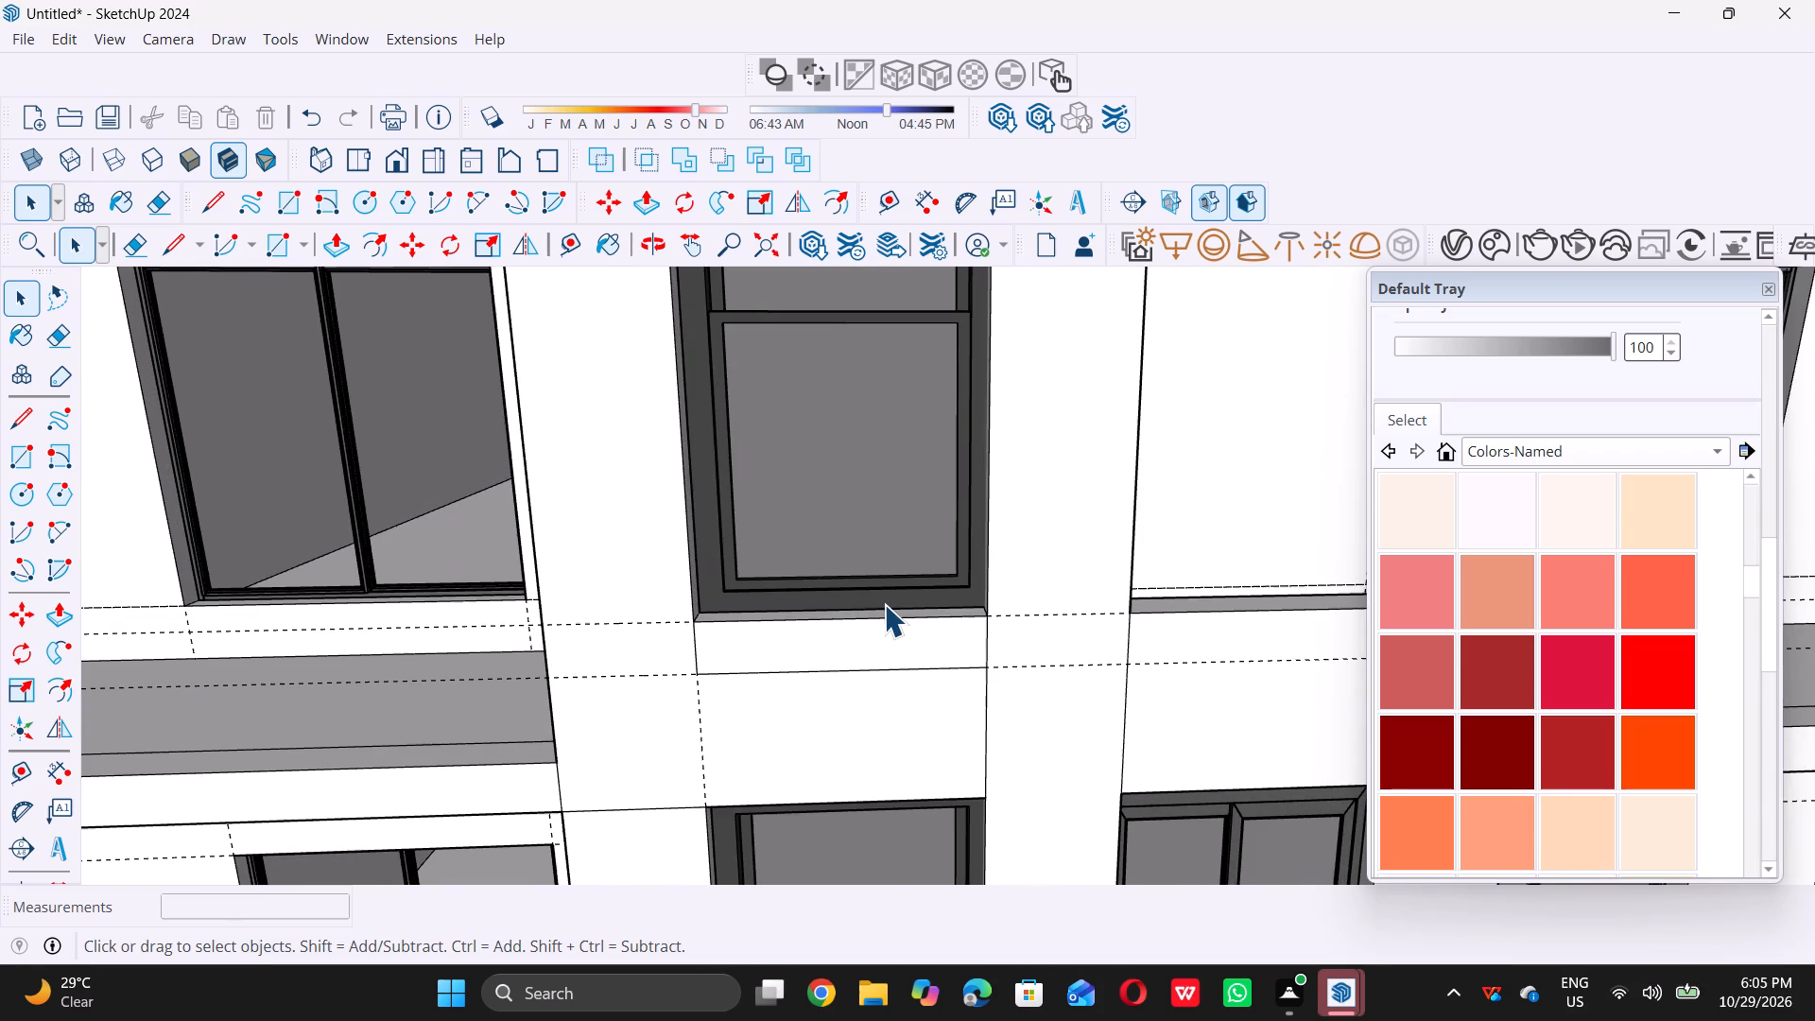
left_click(884, 604)
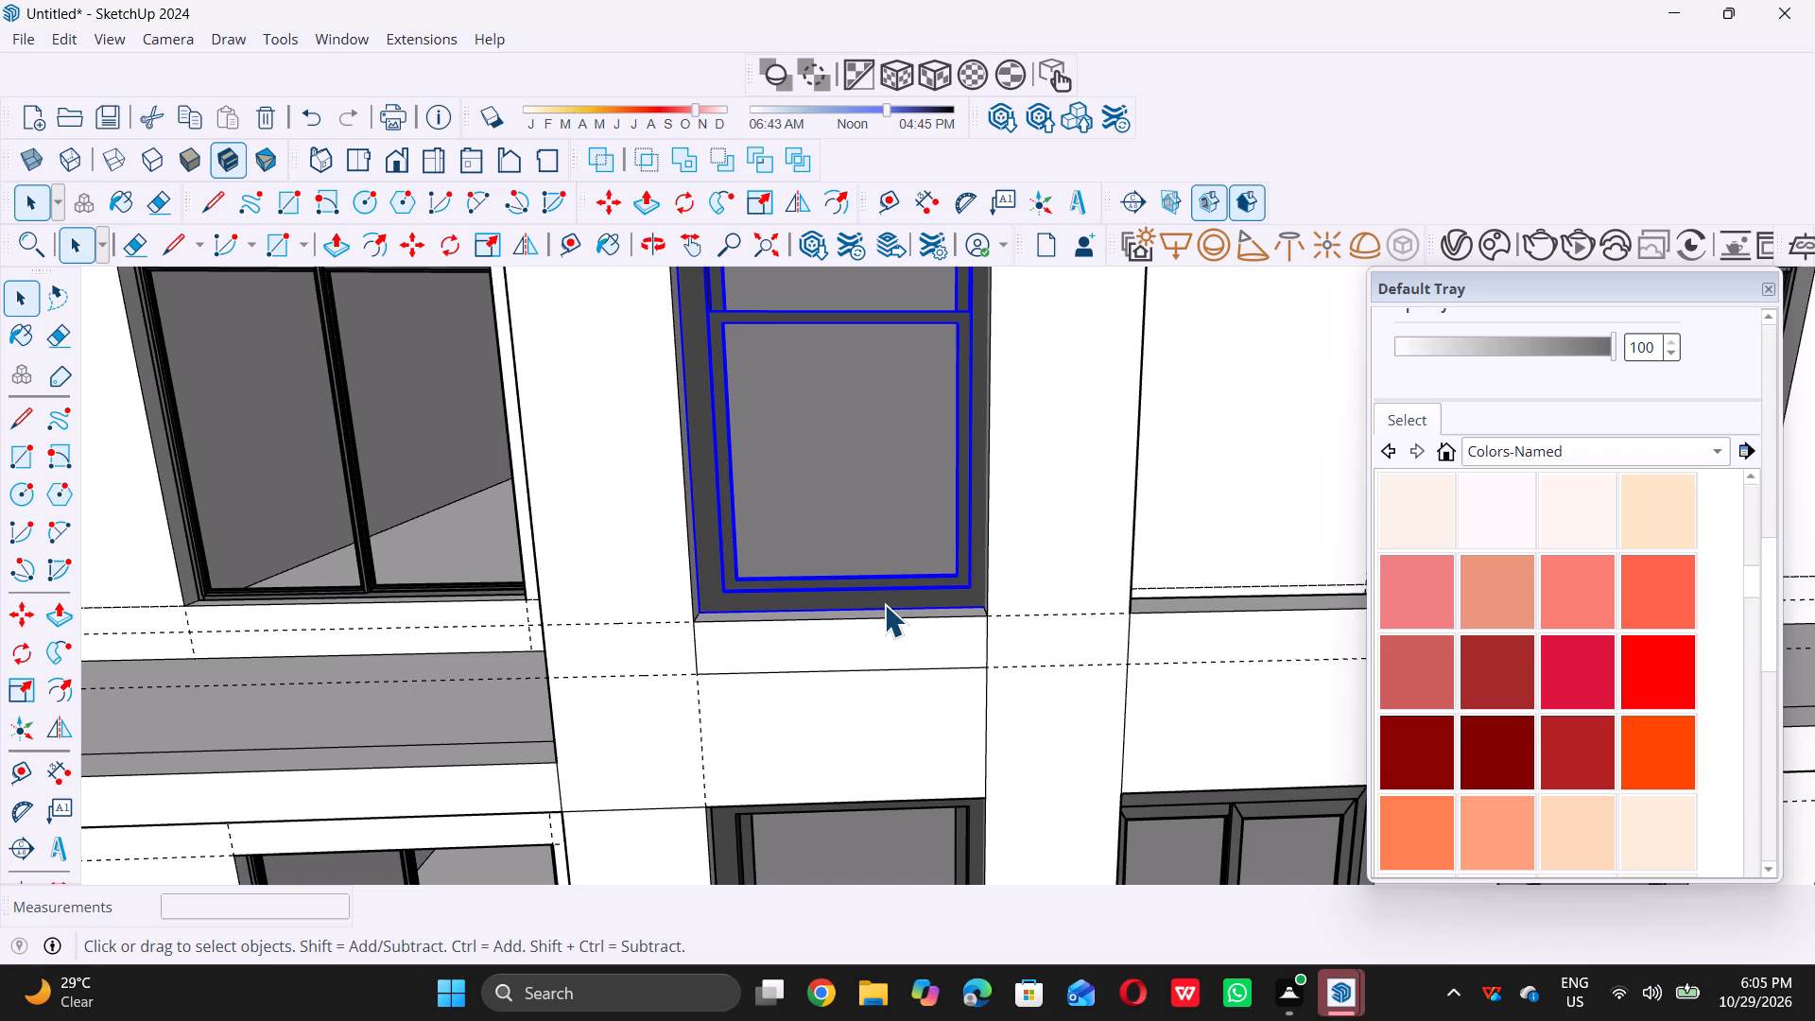
key("Delete")
Examine the upper left central opening's sill and the strip outlined below it from above.
scroll(871, 581, "down", 5)
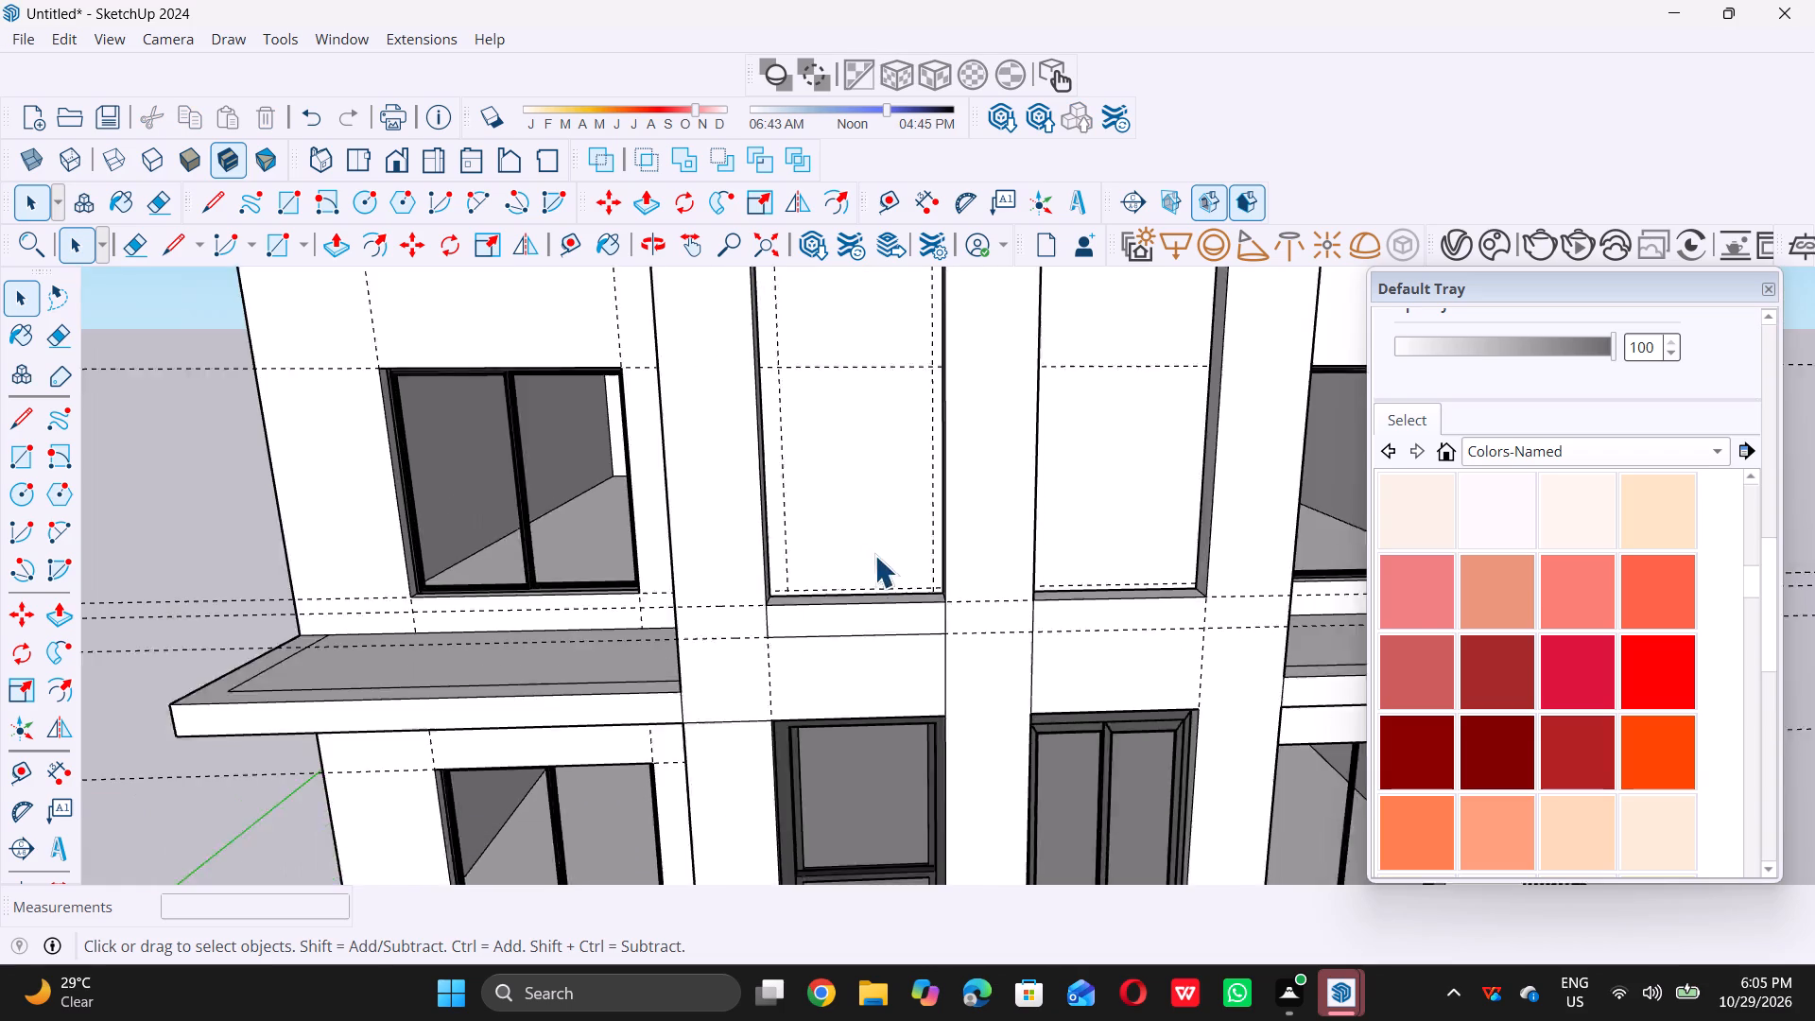
middle_click_drag(842, 552, 854, 627)
scroll(867, 645, "up", 9)
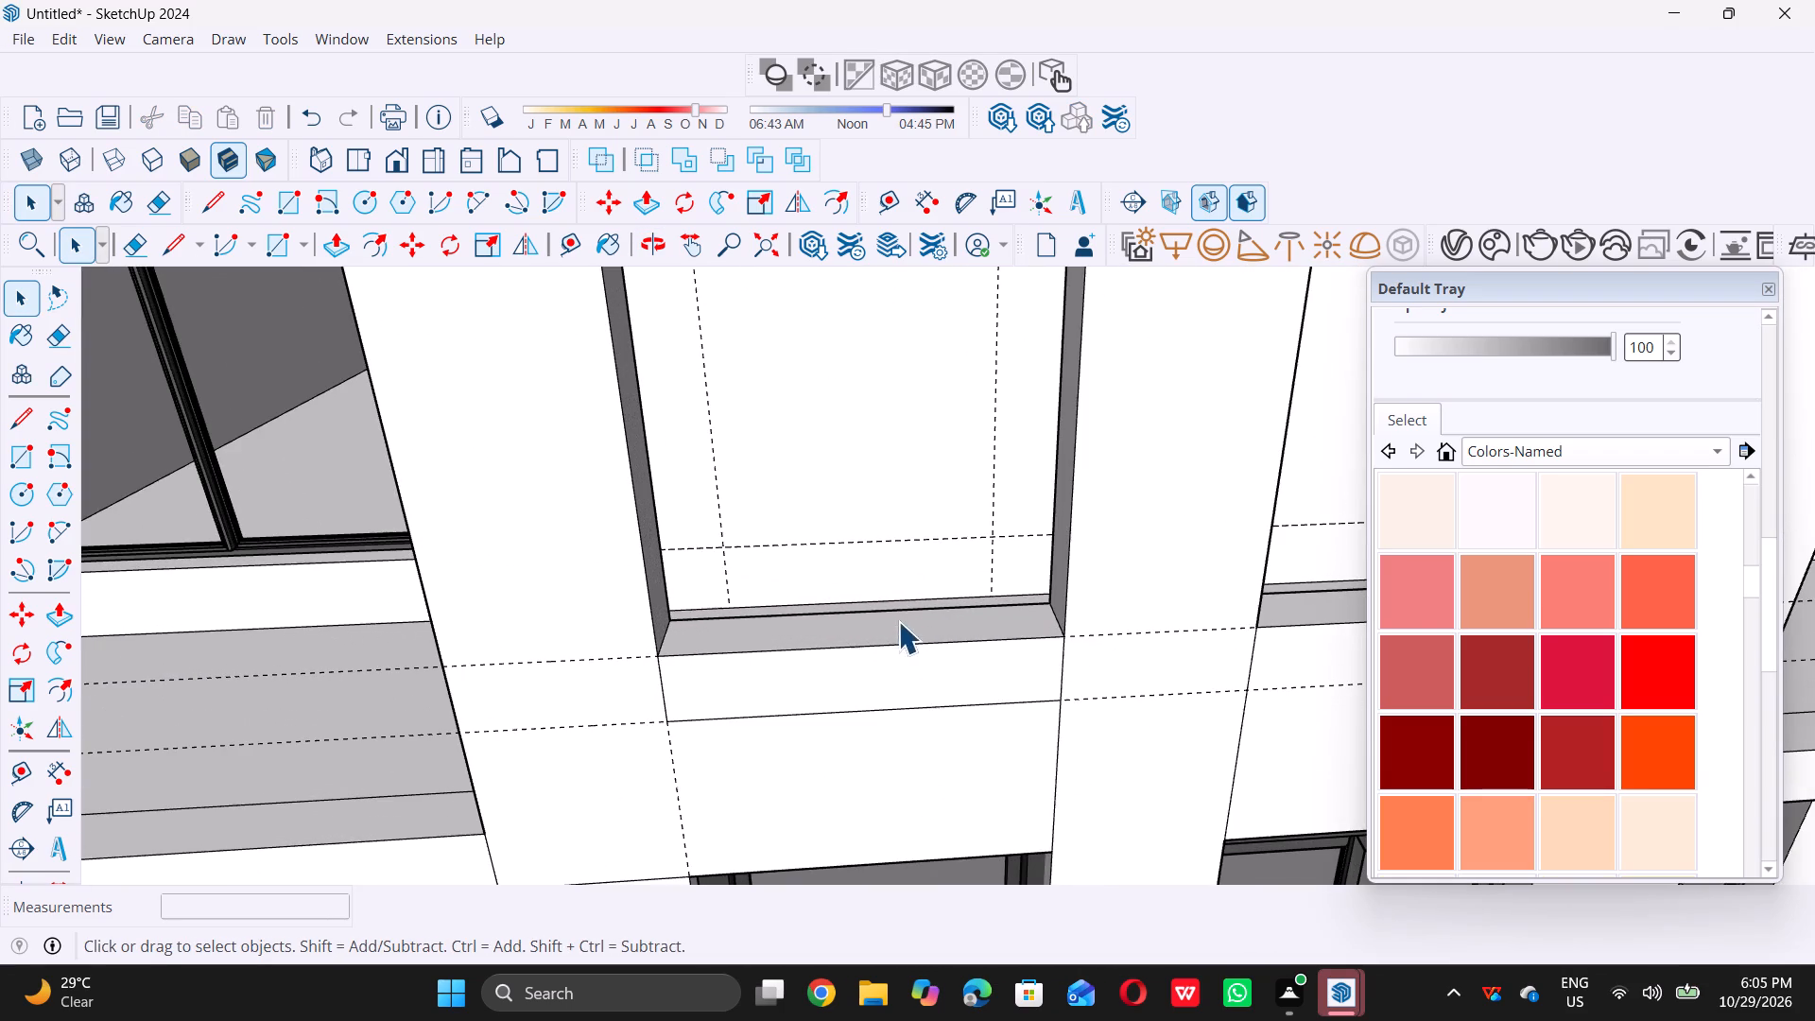
scroll(910, 510, "down", 8)
middle_click_drag(880, 528, 858, 555)
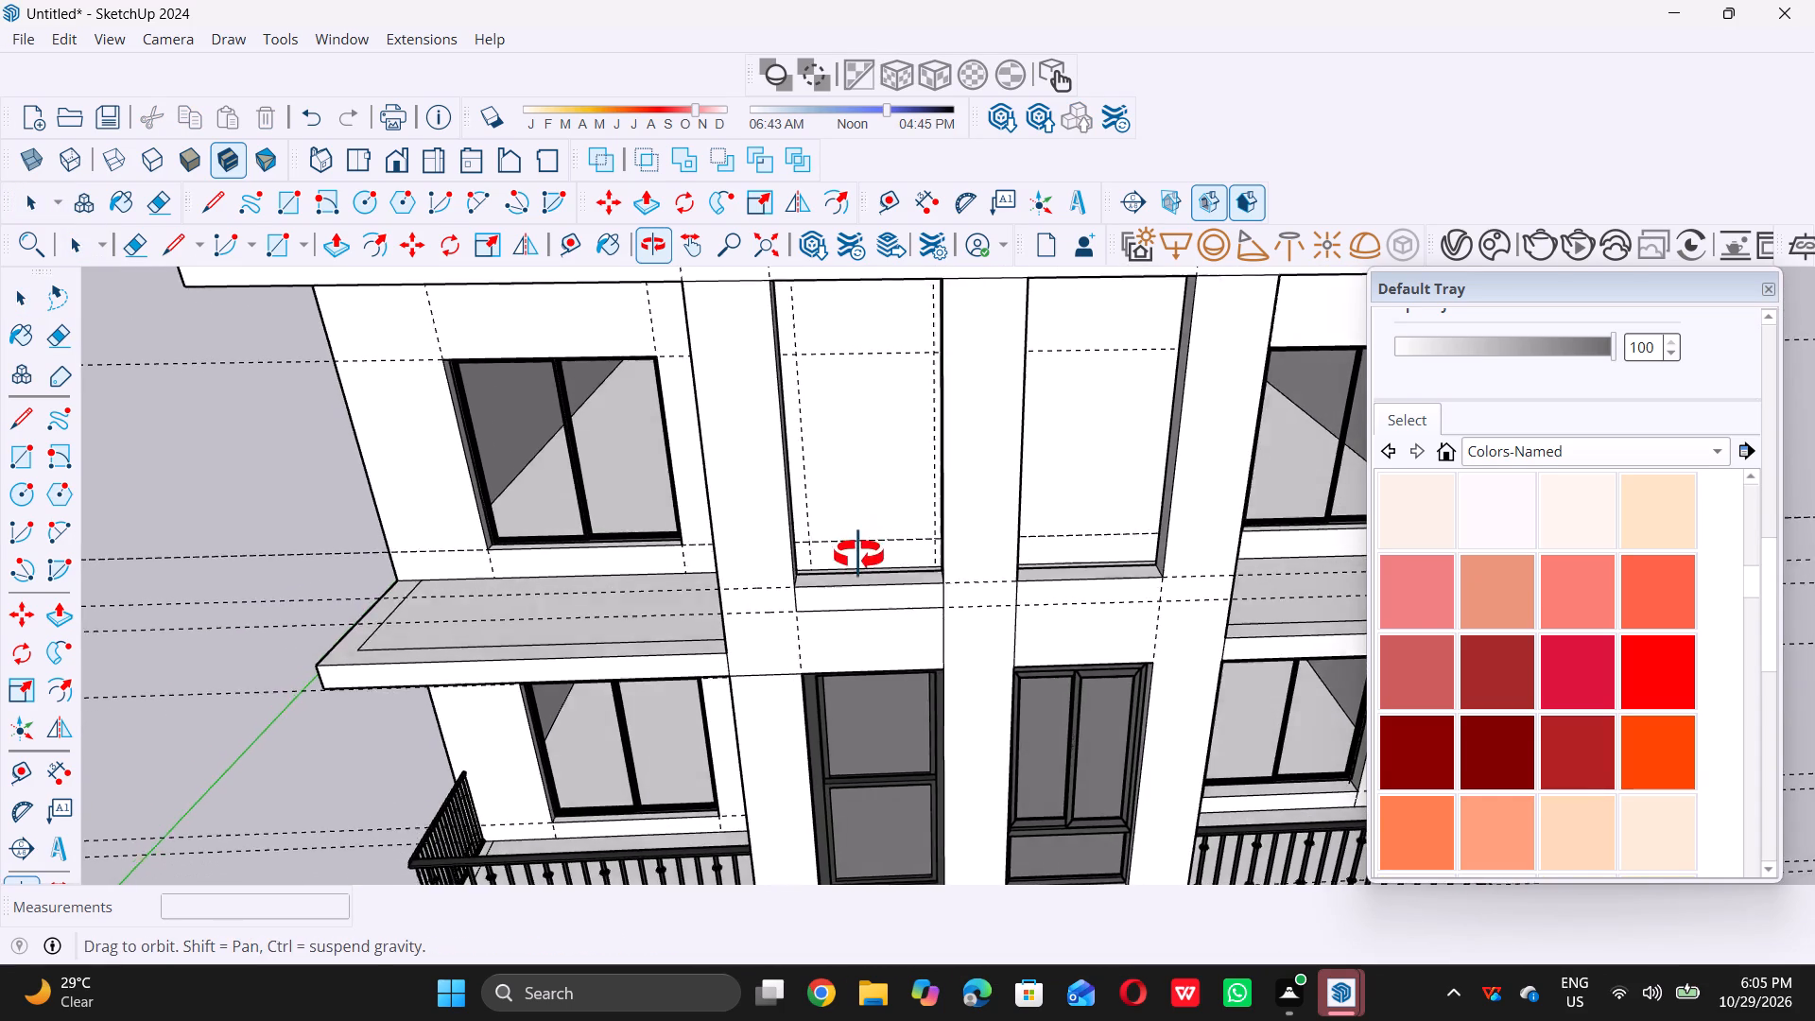
middle_click_drag(858, 555, 832, 626)
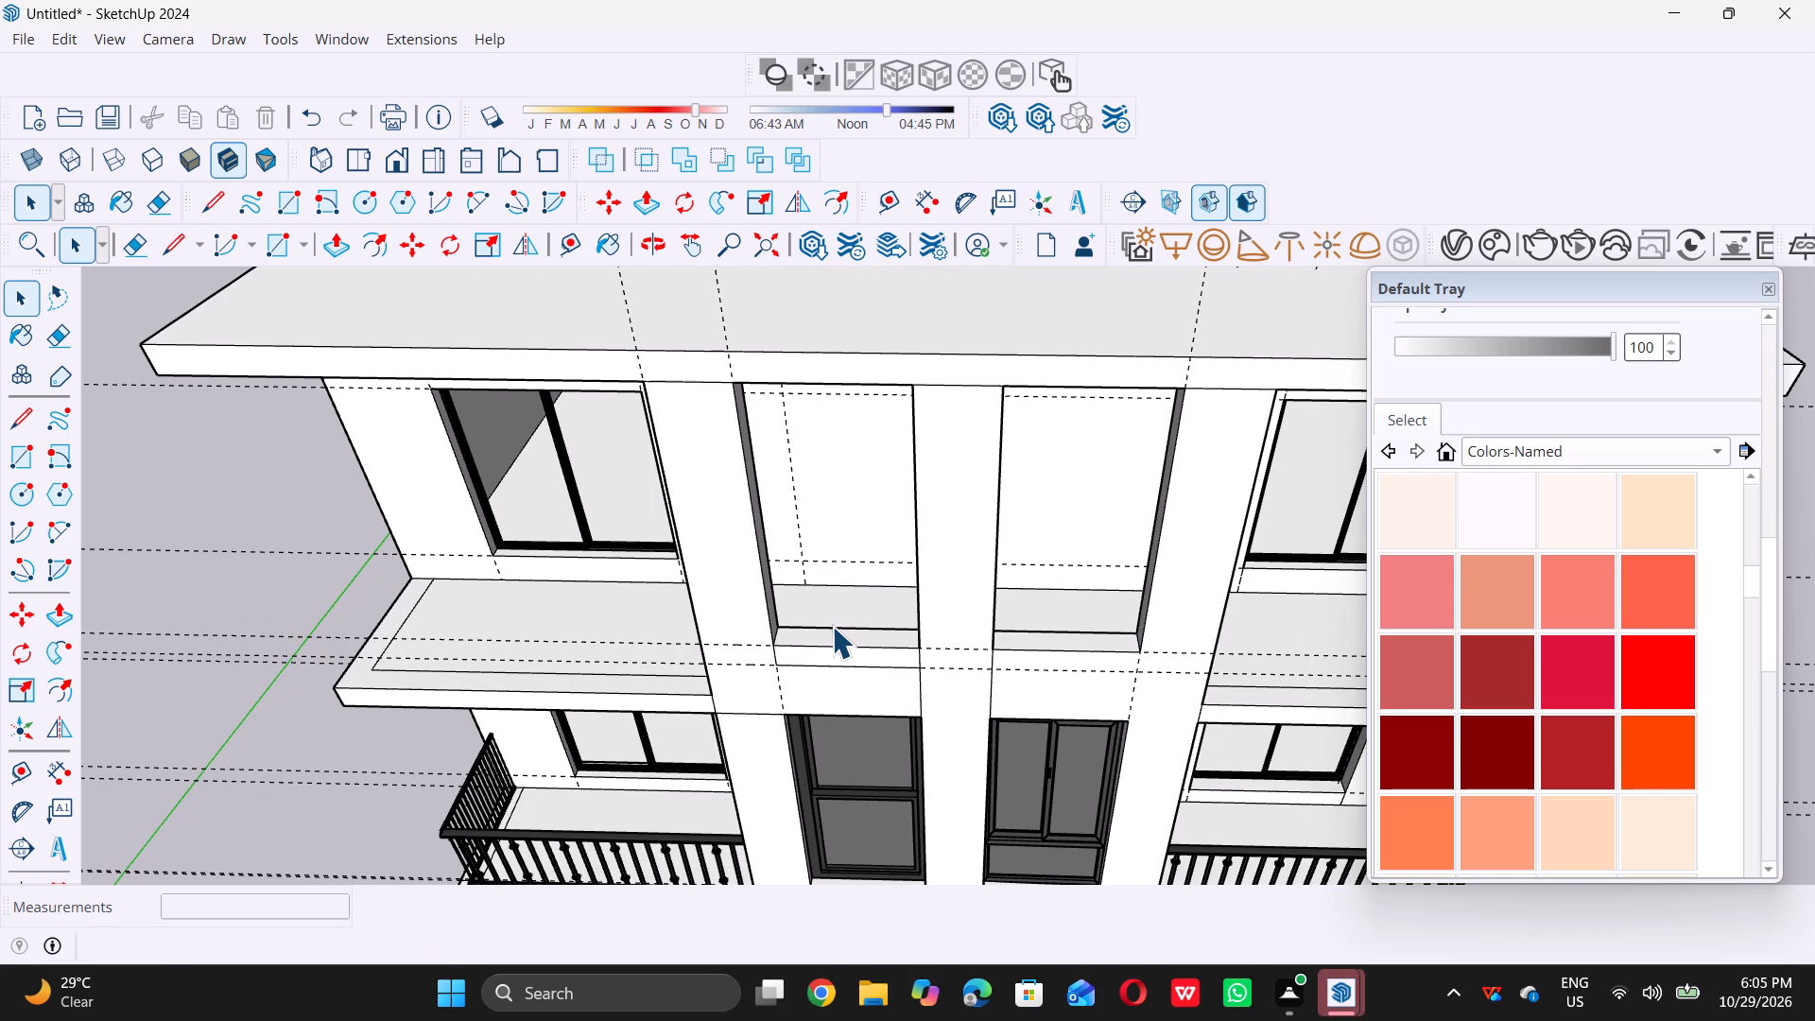
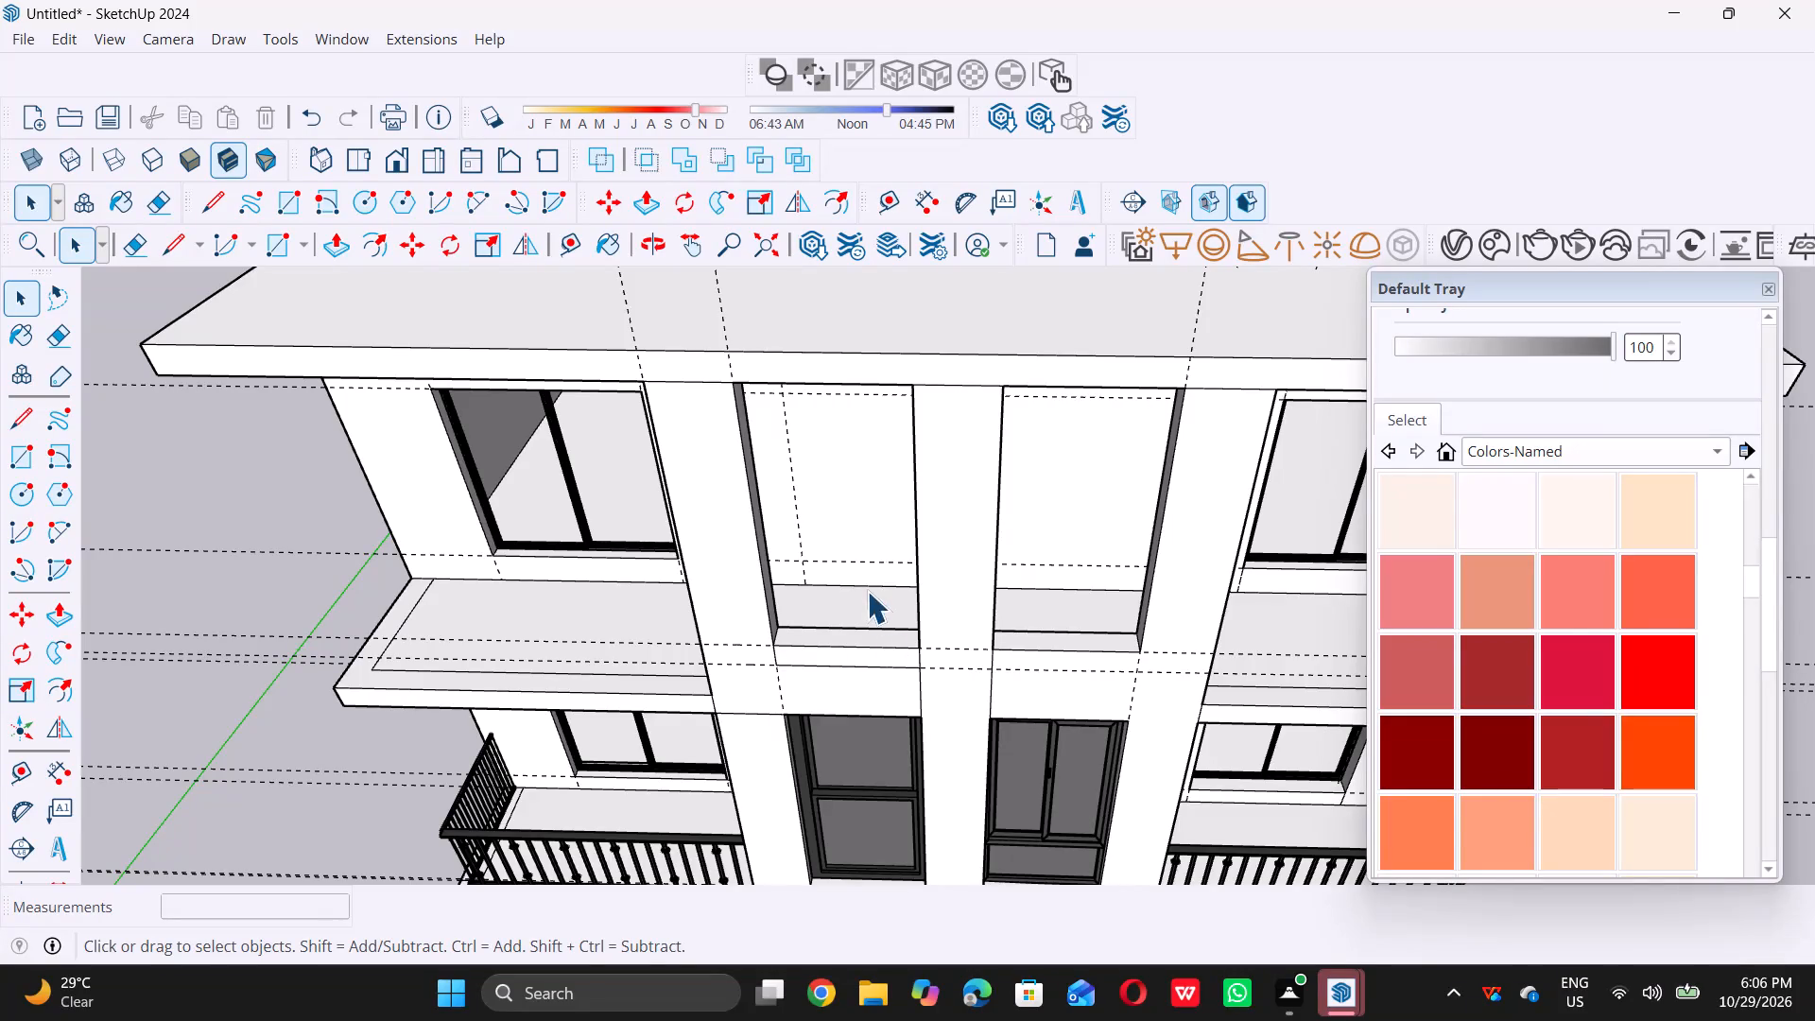
Outline a strip 4' wide and 9" high below the upper right central opening, down to the horizontal guide.
scroll(1069, 675, "up", 4)
middle_click_drag(1012, 714, 1023, 649)
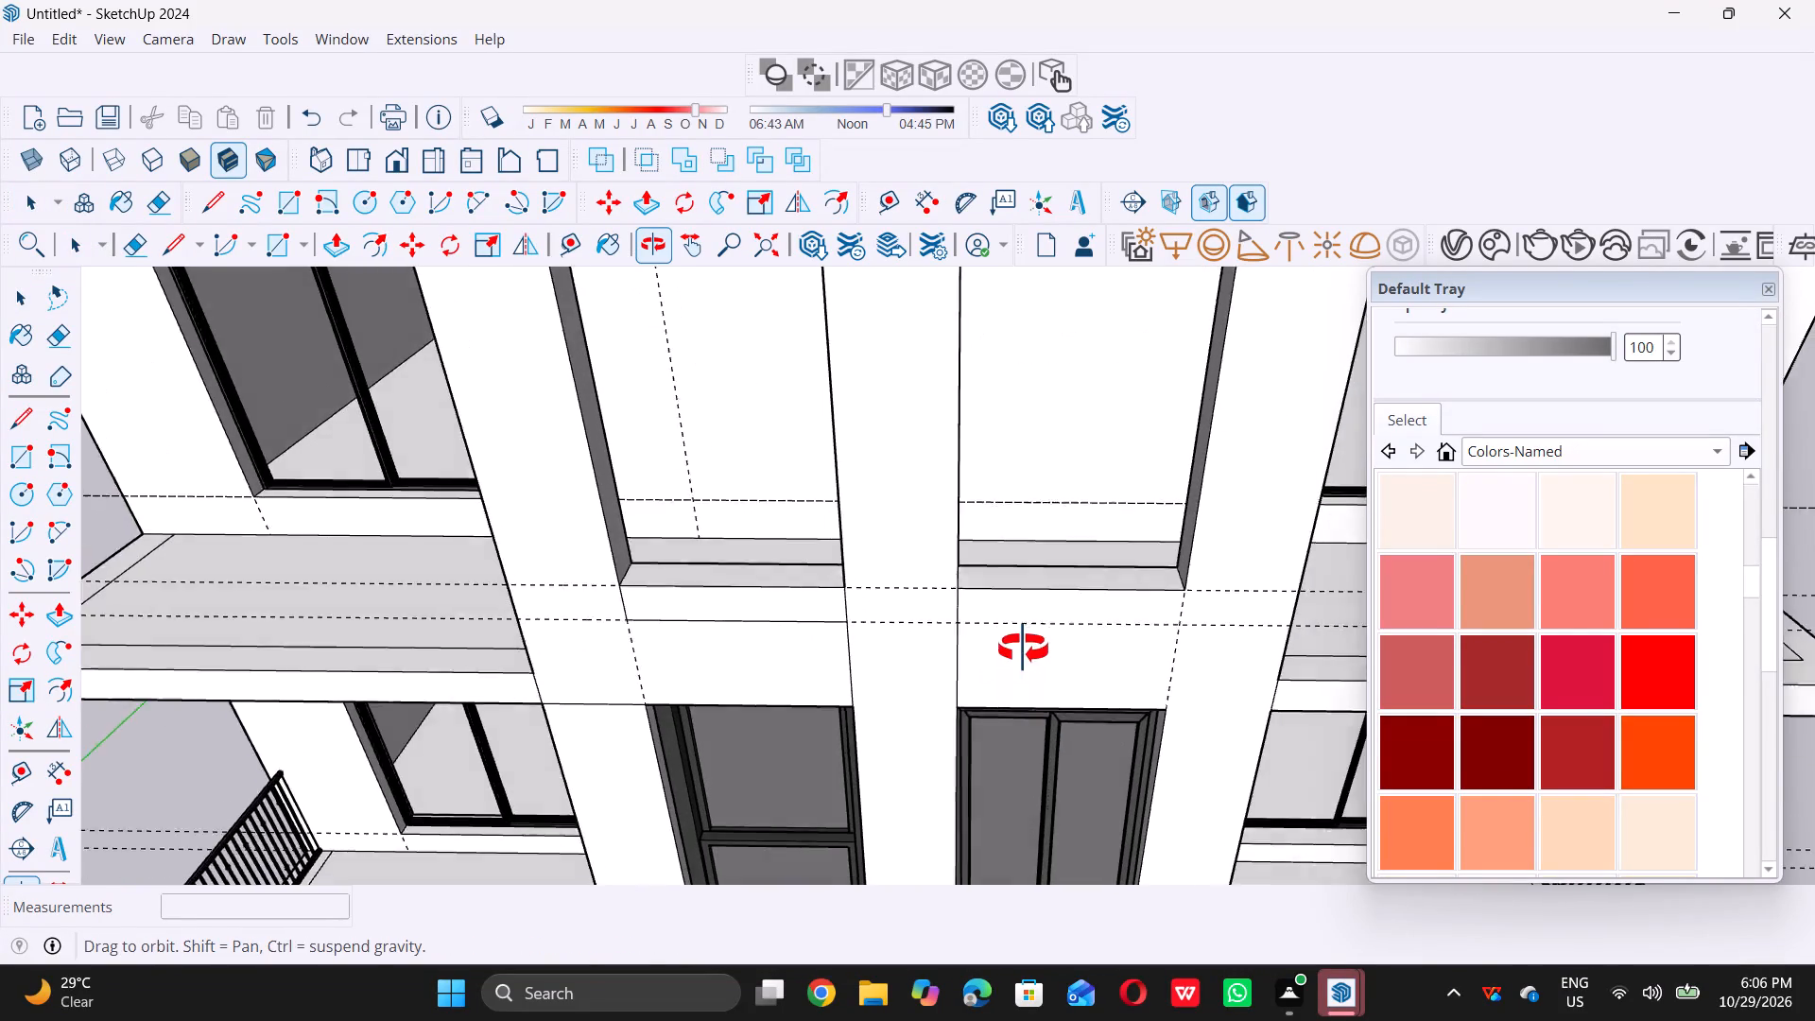
middle_click_drag(1023, 649, 1022, 624)
scroll(1018, 613, "up", 5)
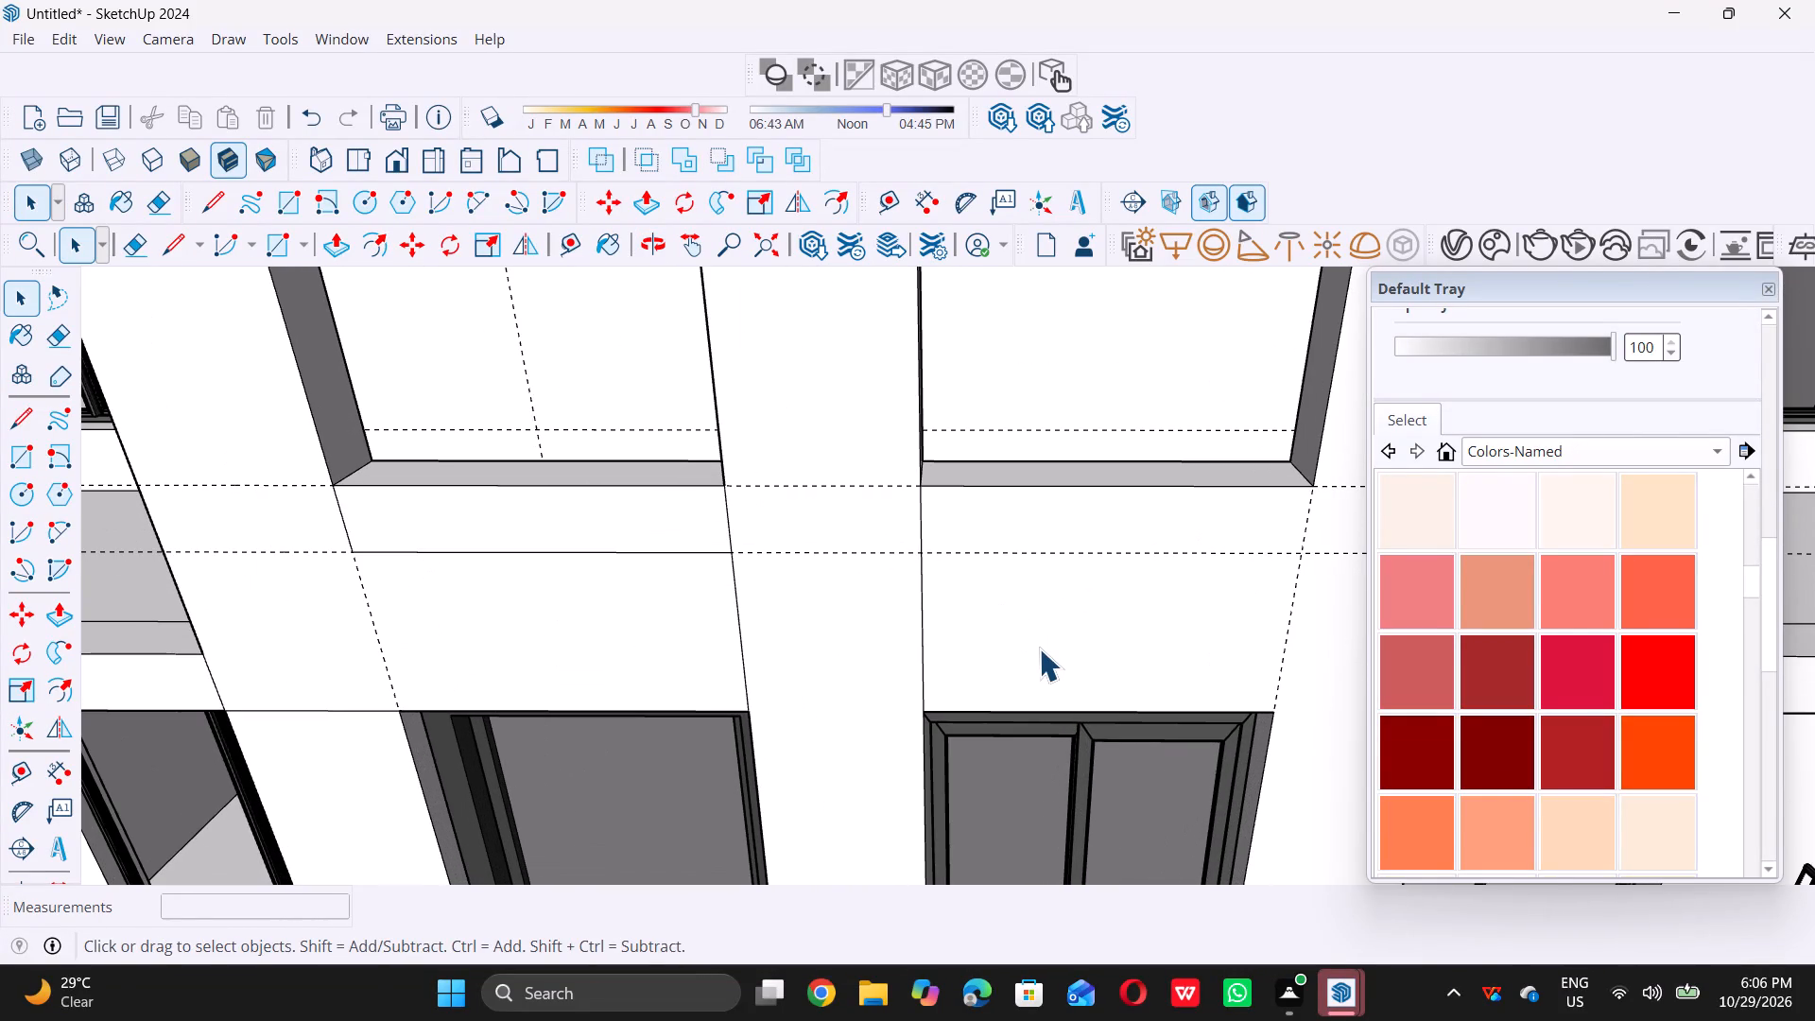
middle_click_drag(1007, 598, 1133, 602)
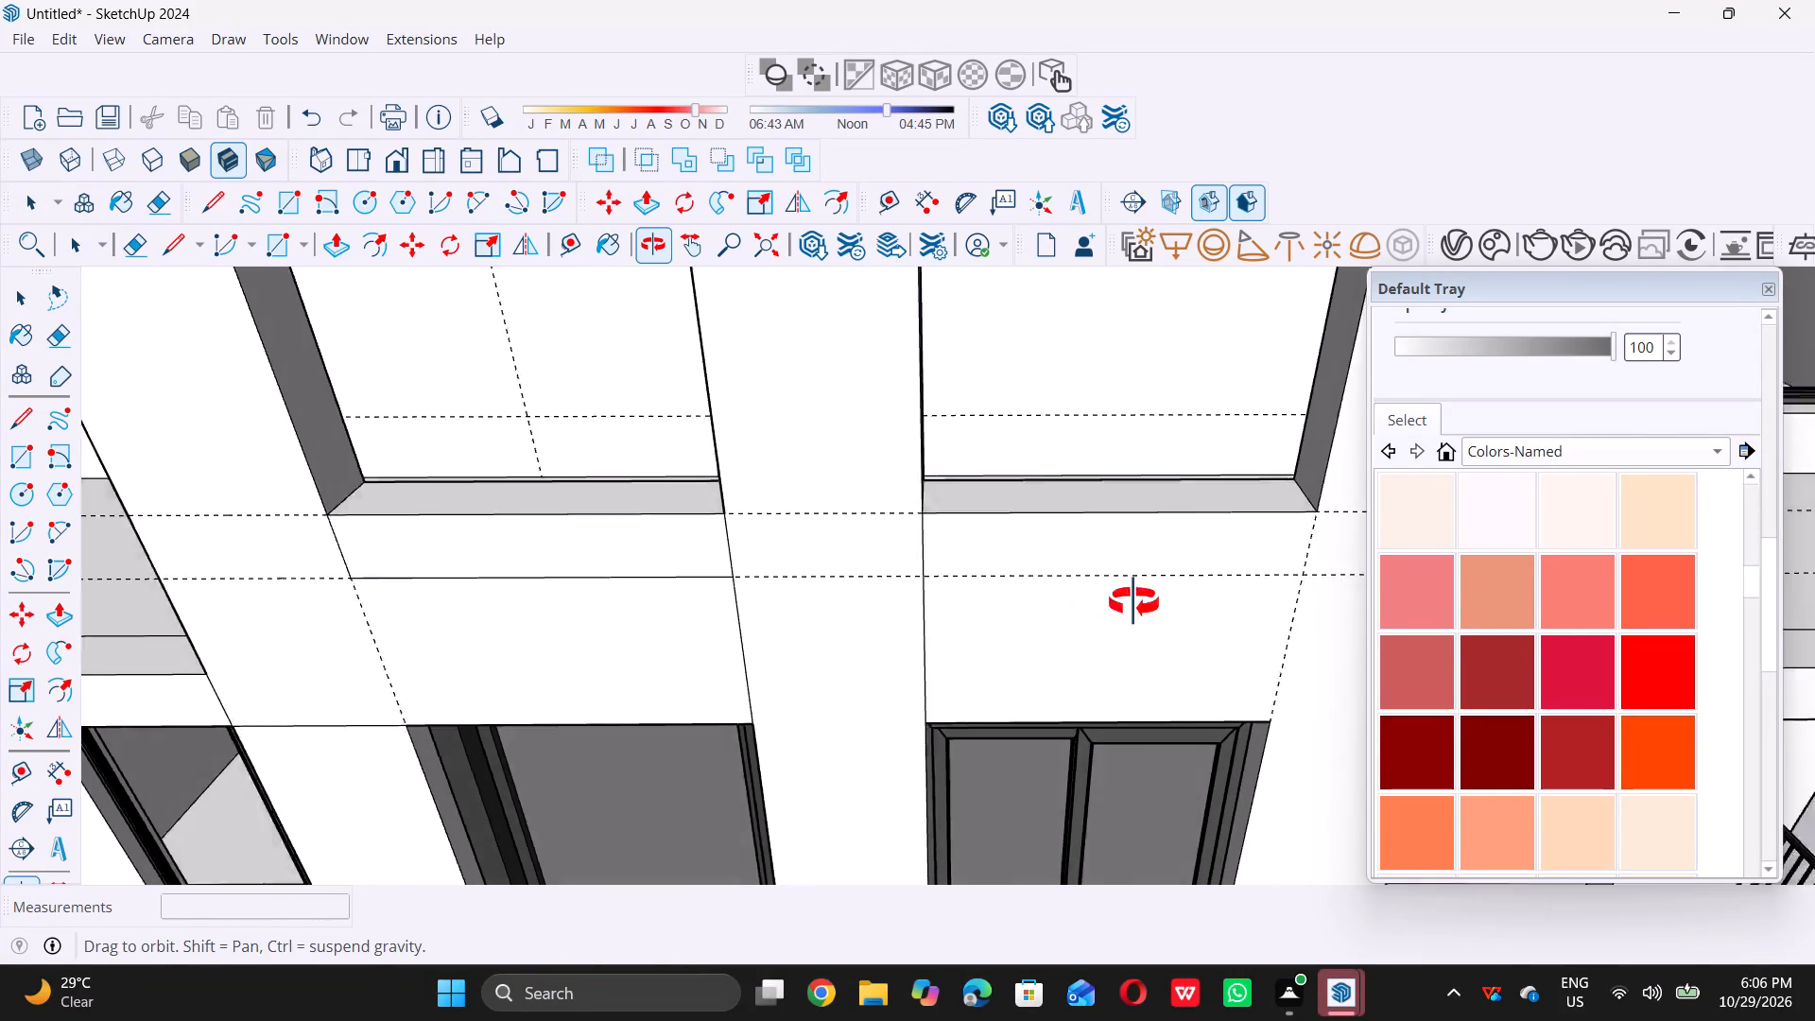
middle_click_drag(1133, 602, 934, 580)
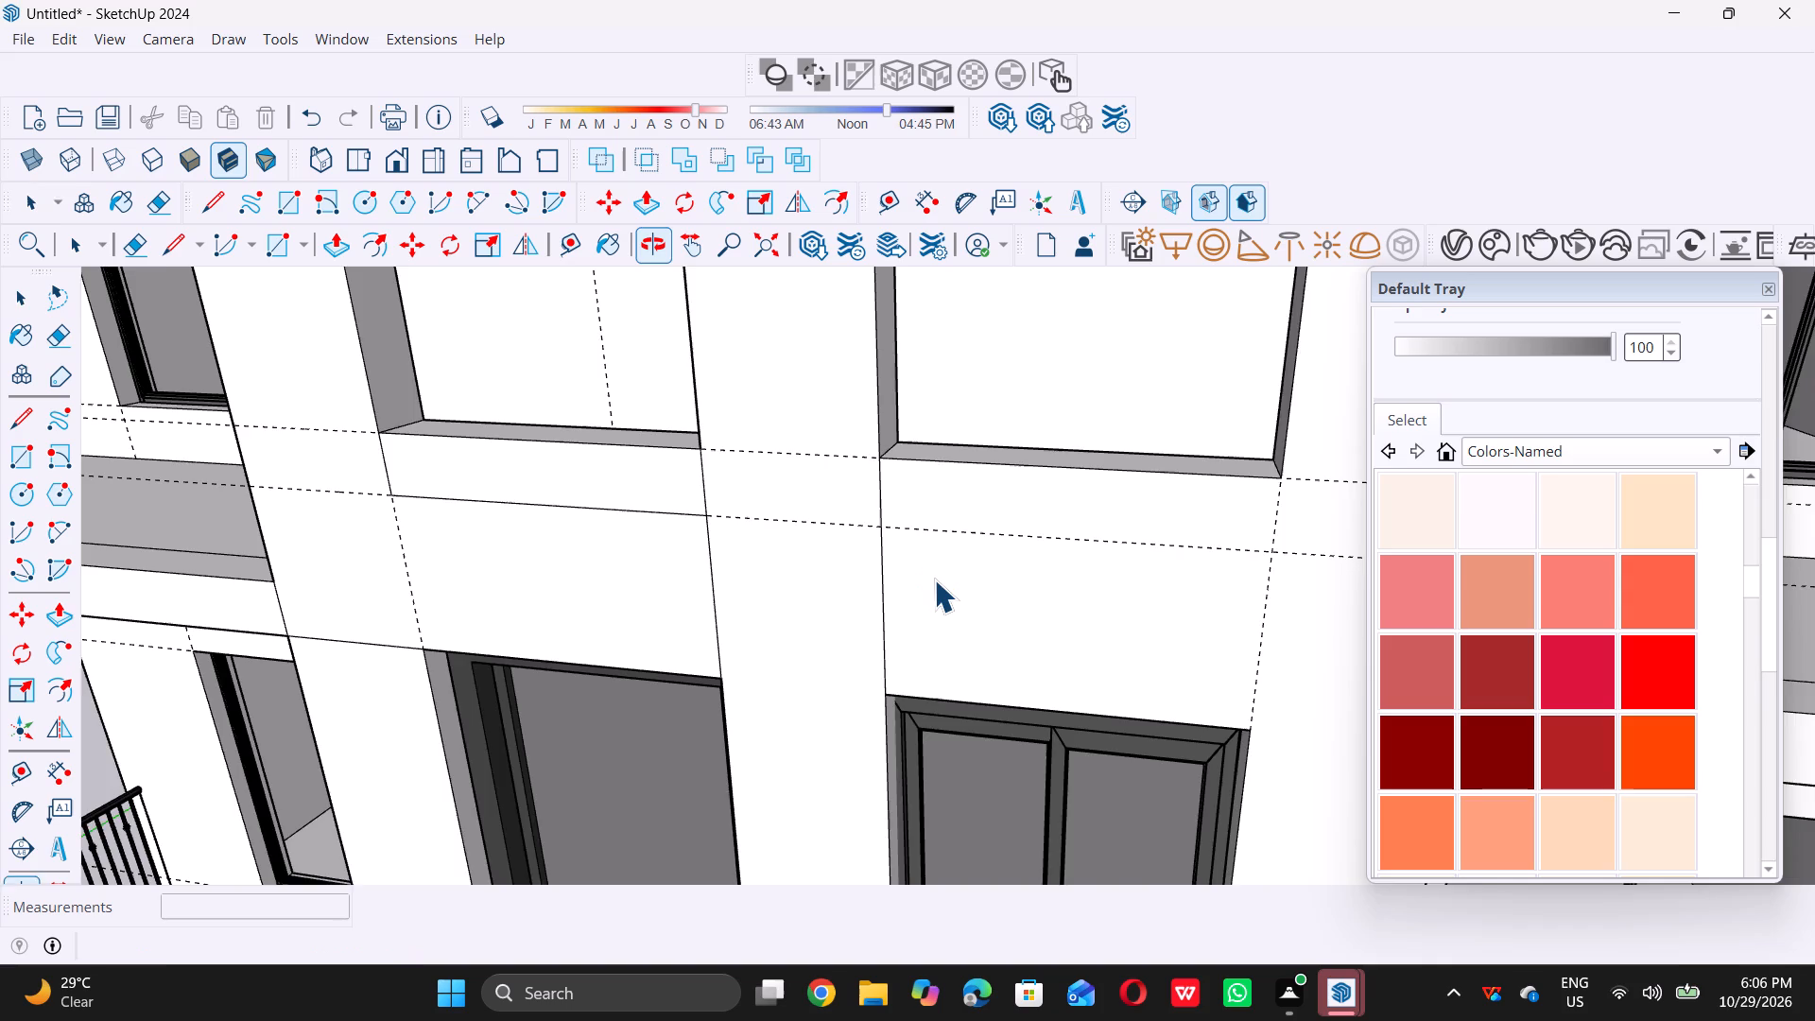
scroll(934, 580, "down", 3)
scroll(986, 580, "up", 1)
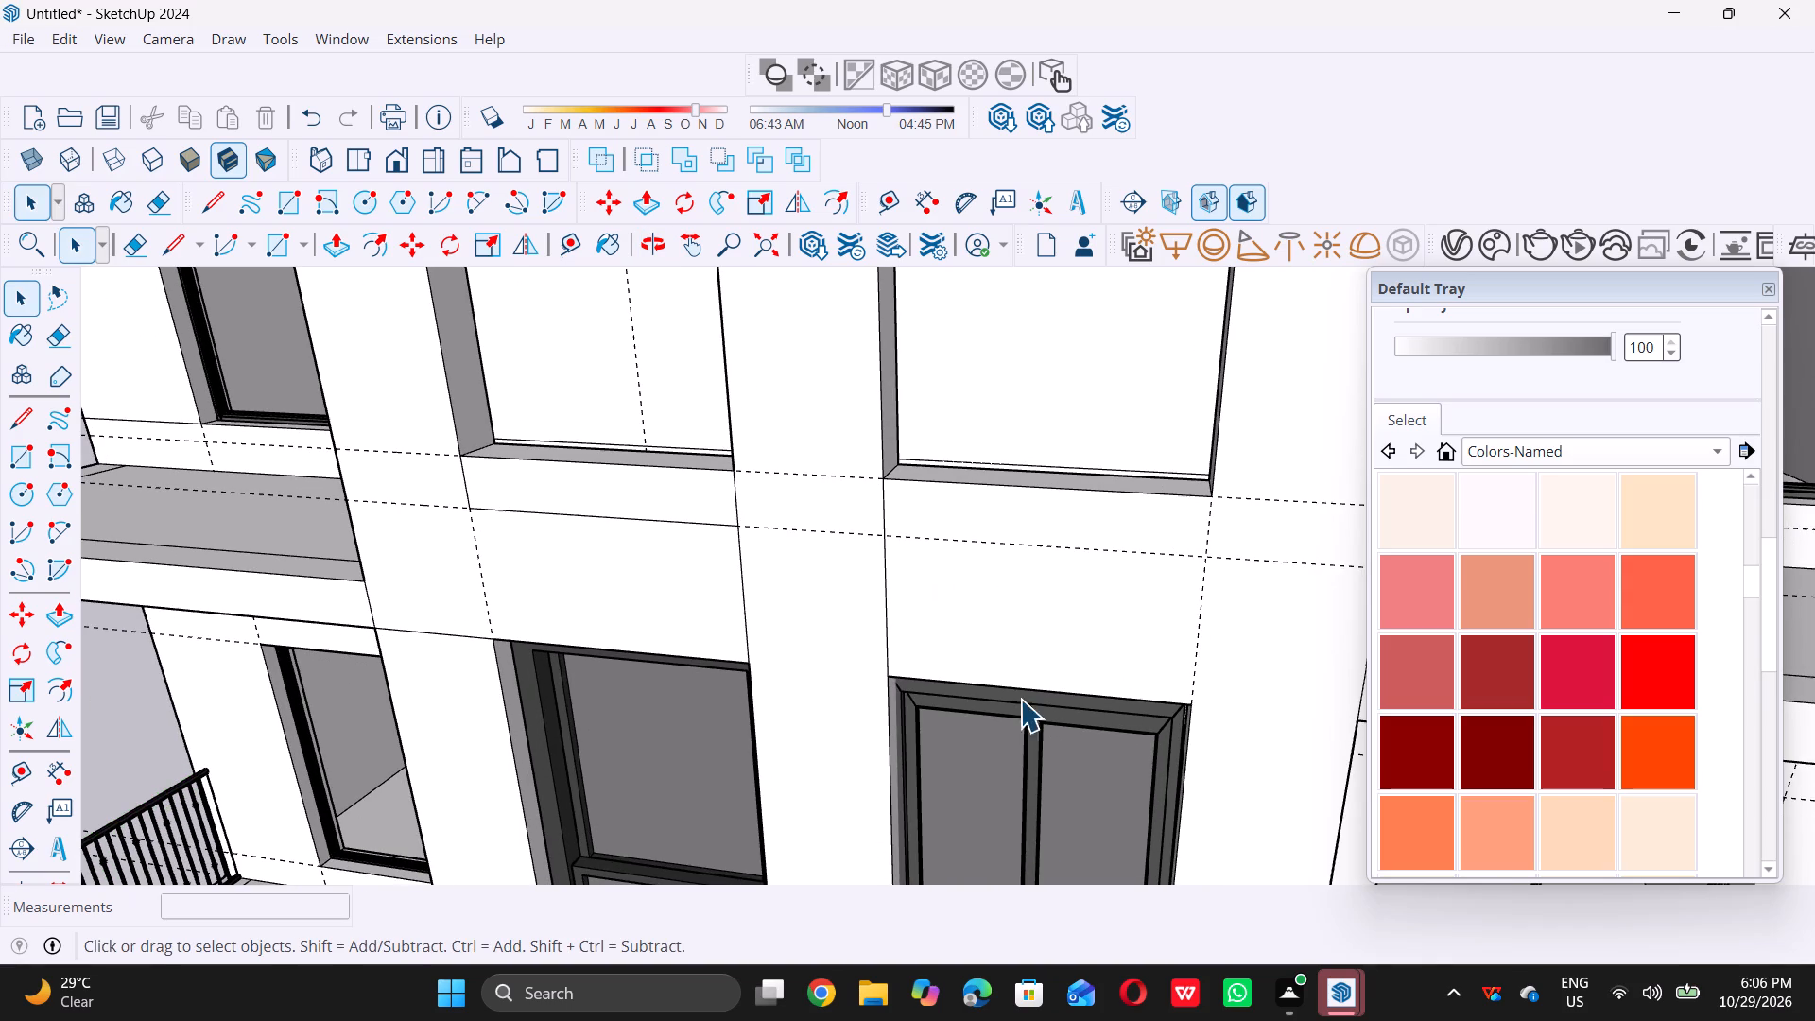
key("l")
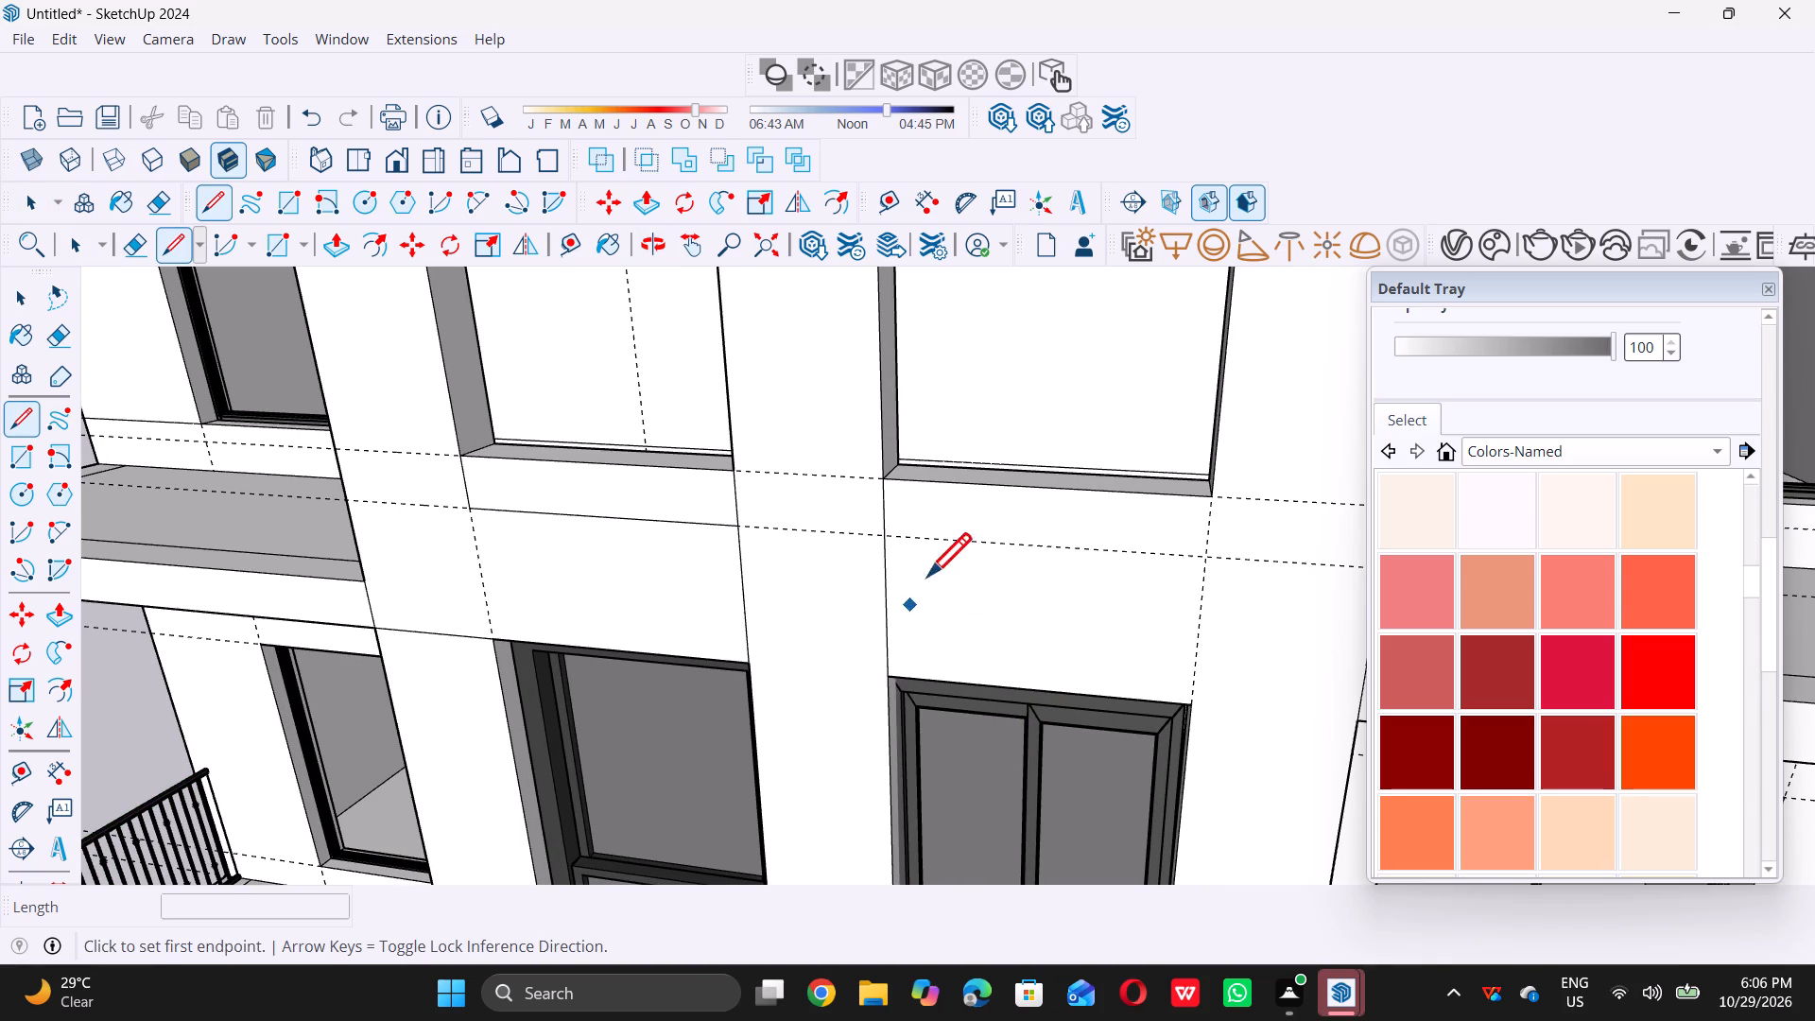
left_click(886, 536)
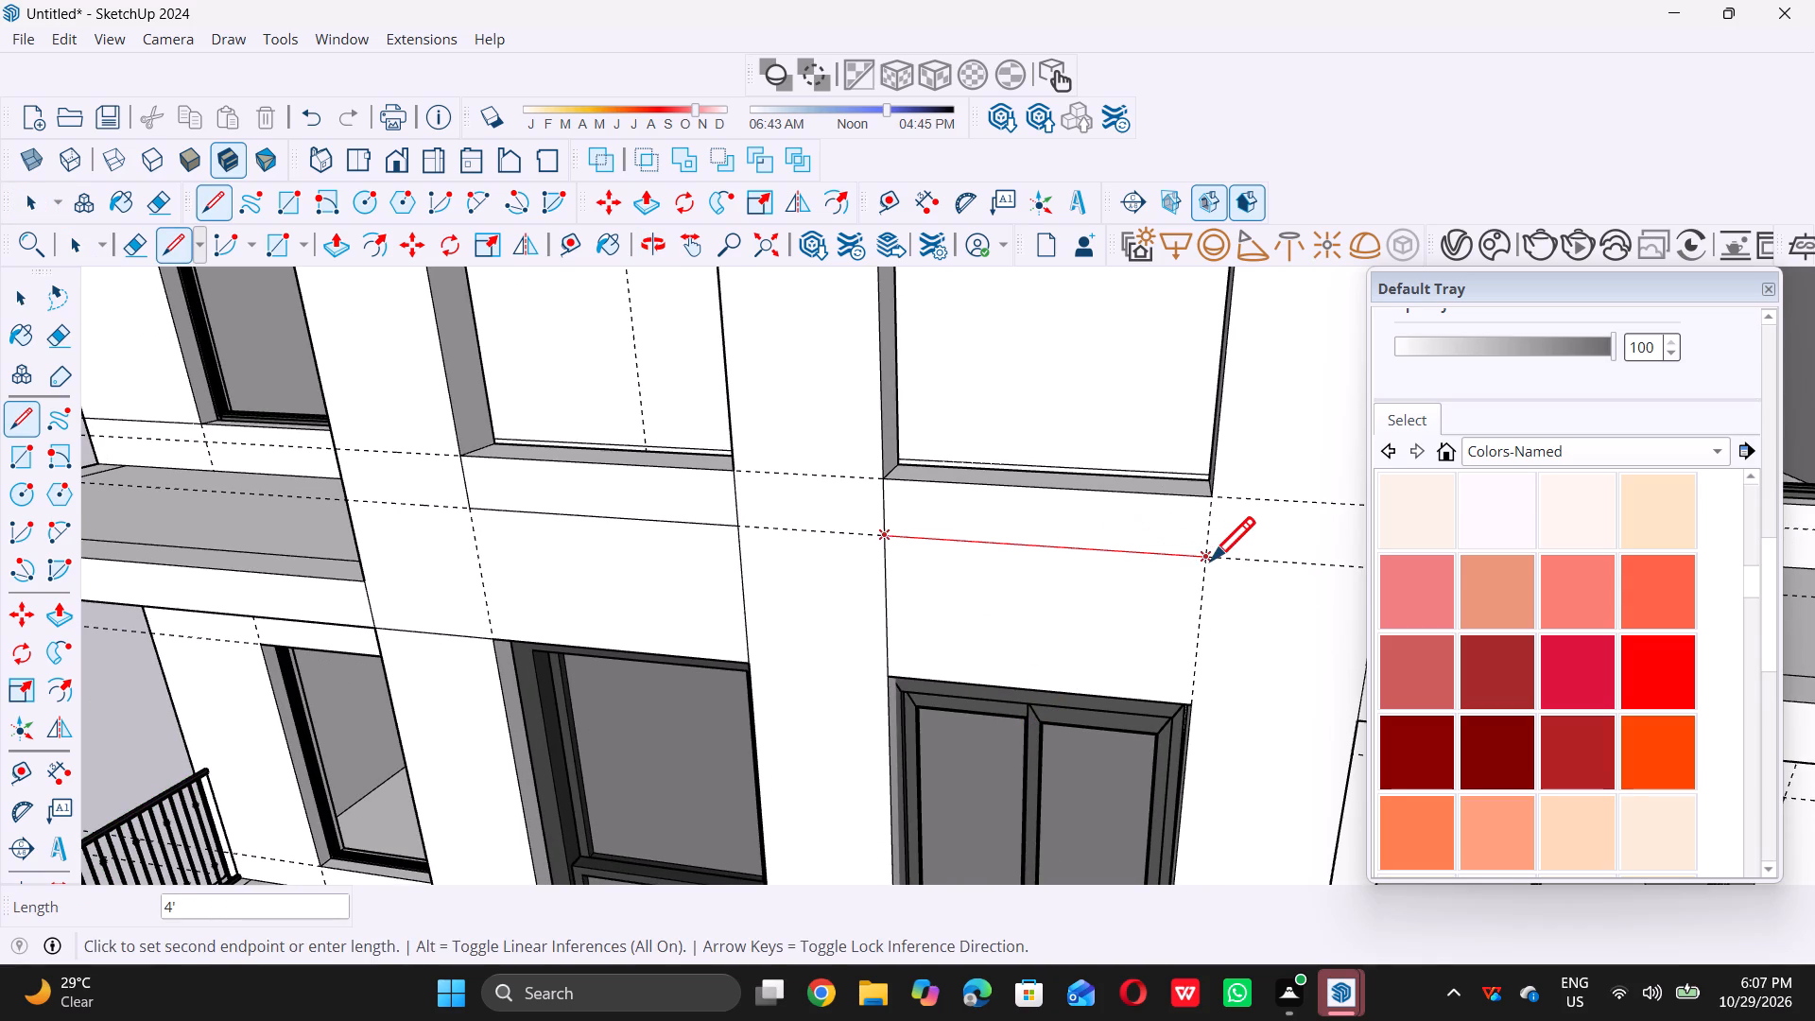
left_click(1211, 558)
double_click(1219, 503)
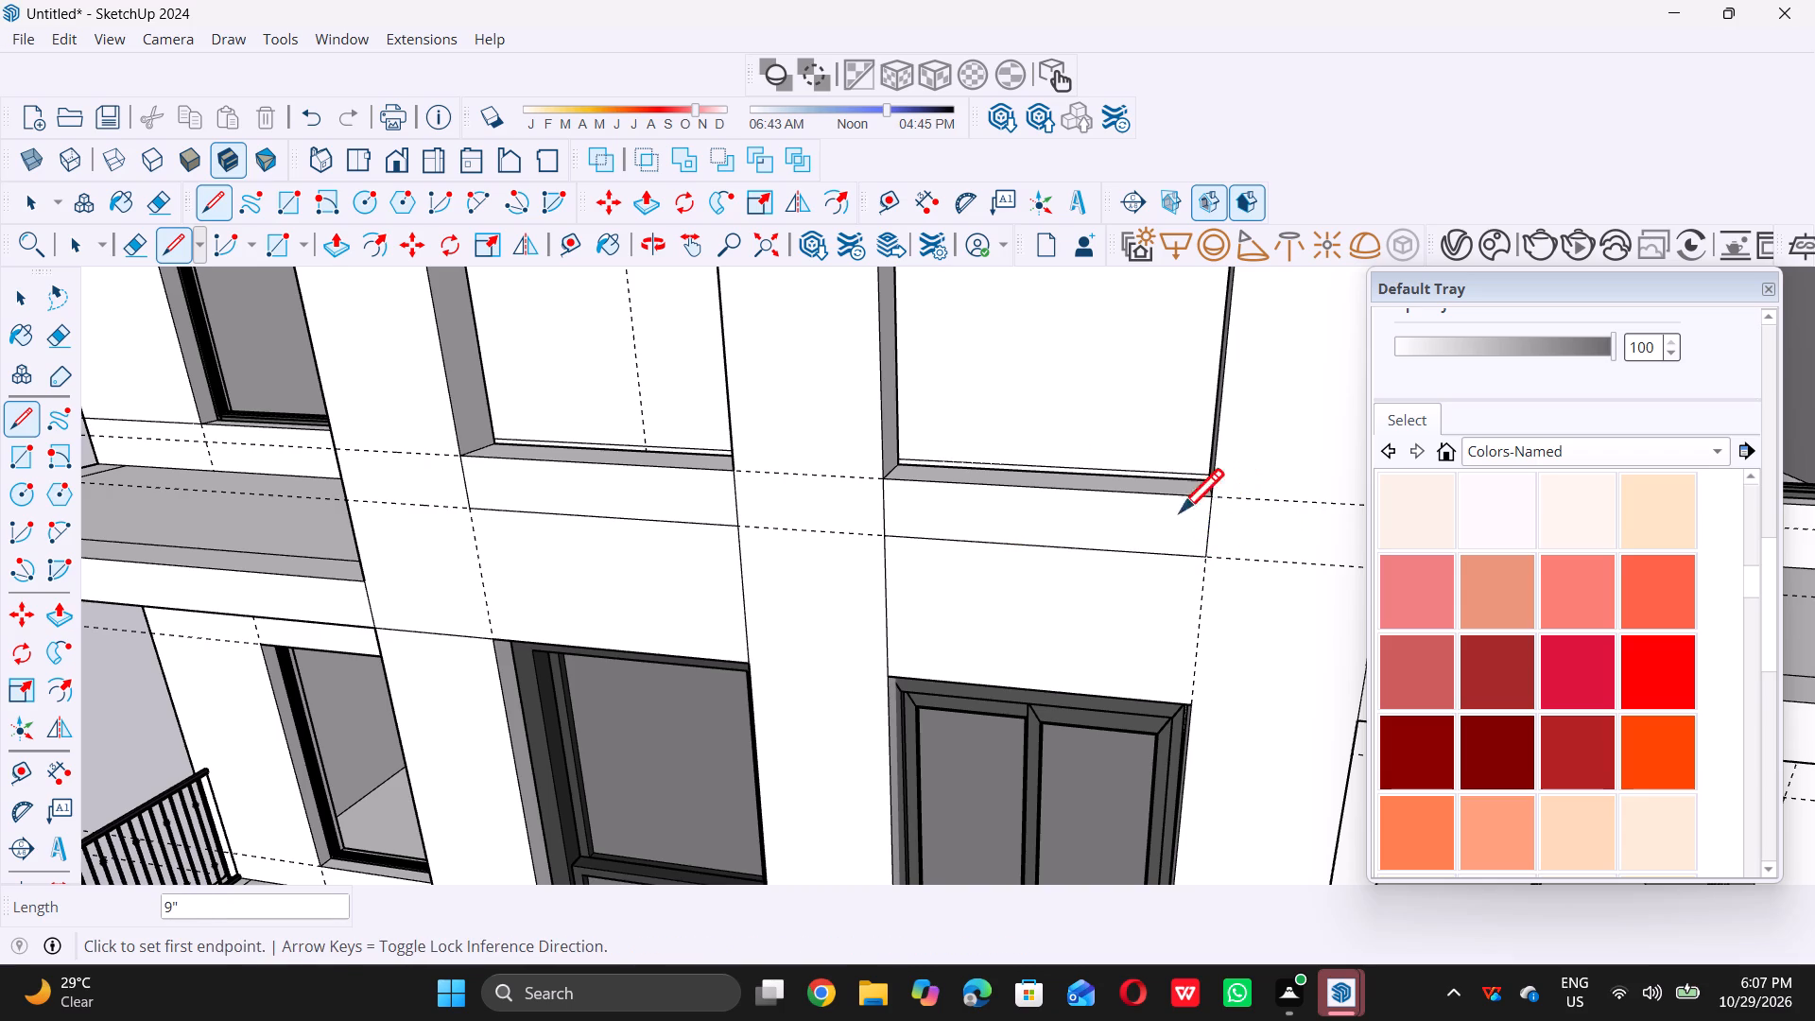
key("space")
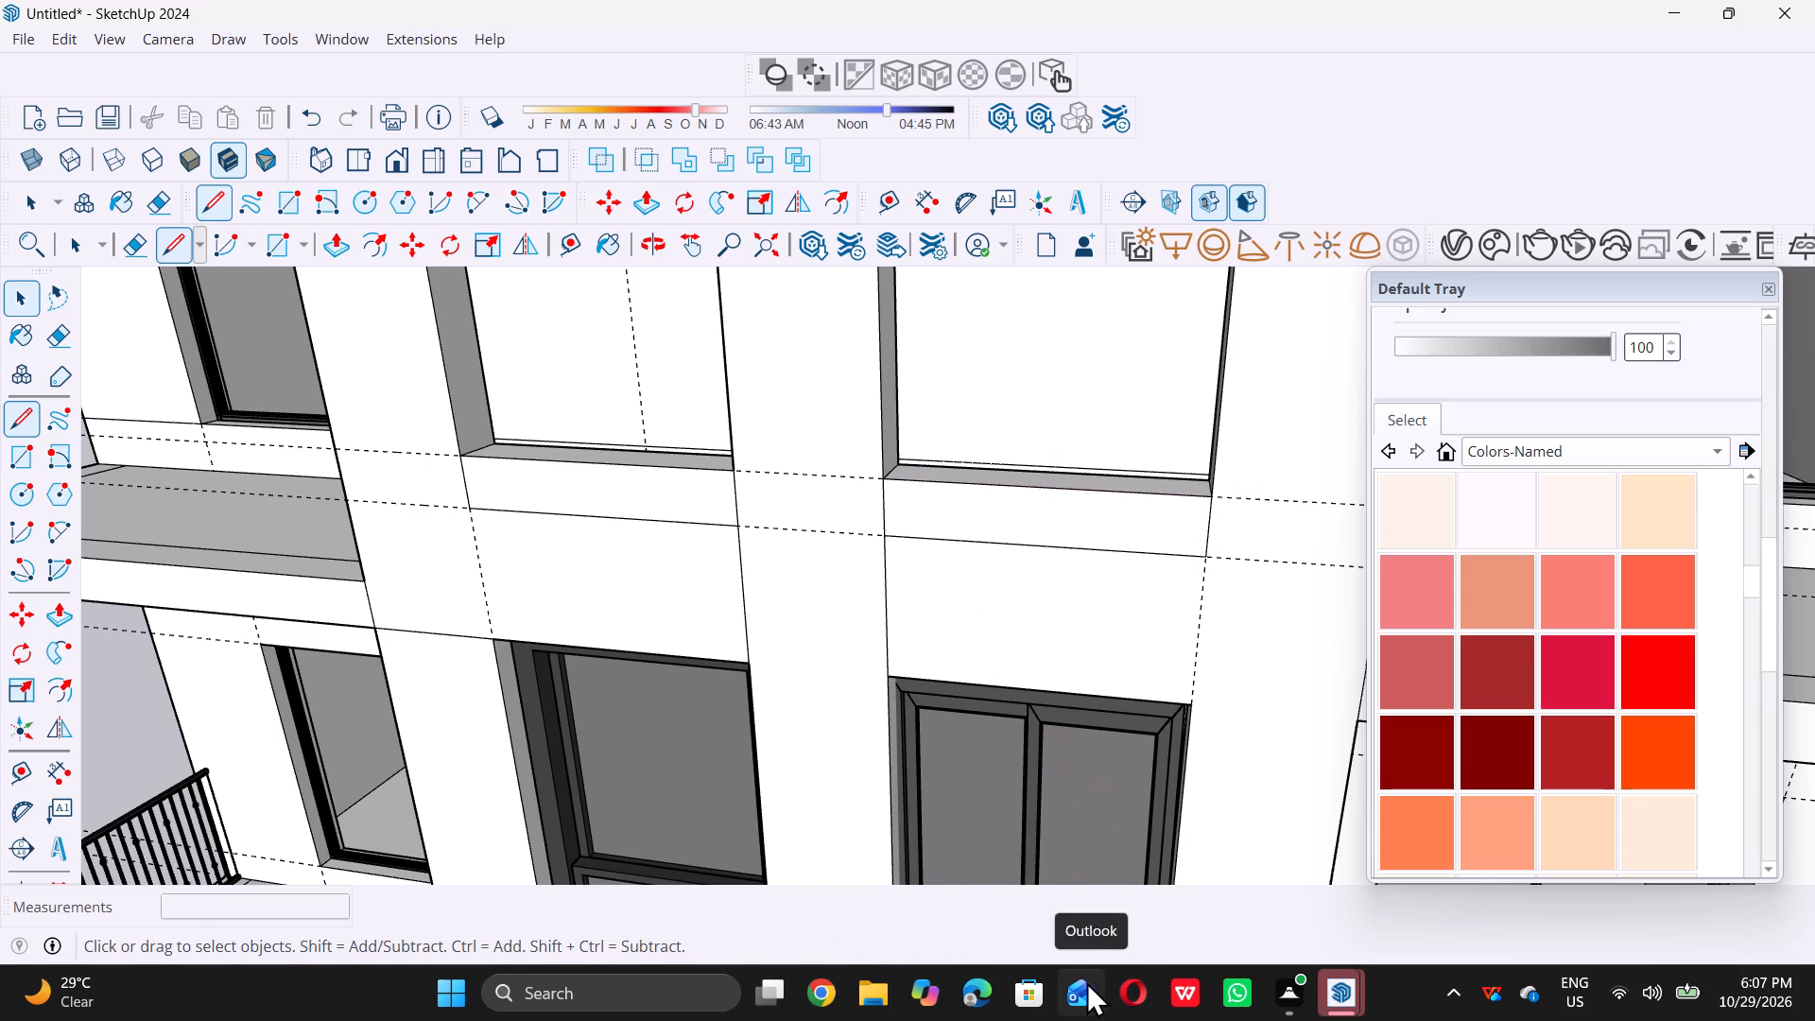
Push the upper left central opening's sill down to the strip's lower line on the guide.
scroll(1086, 981, "down", 5)
scroll(806, 834, "down", 4)
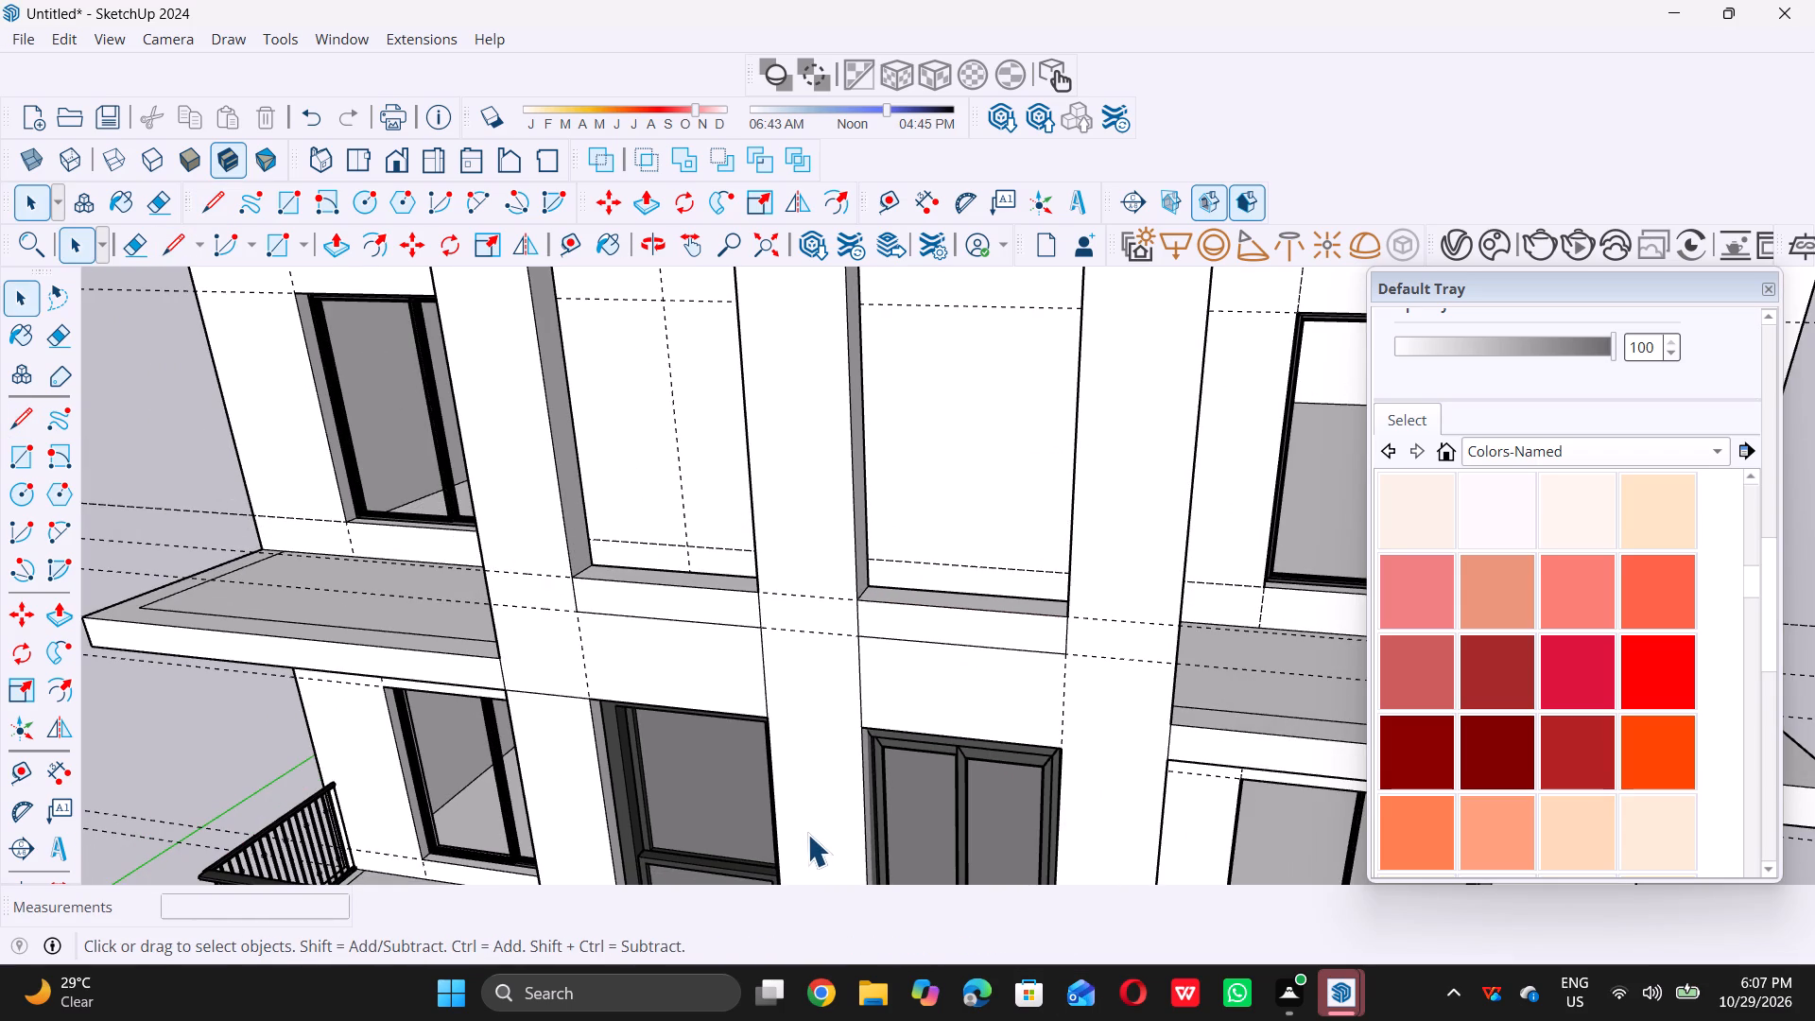
scroll(714, 610, "down", 6)
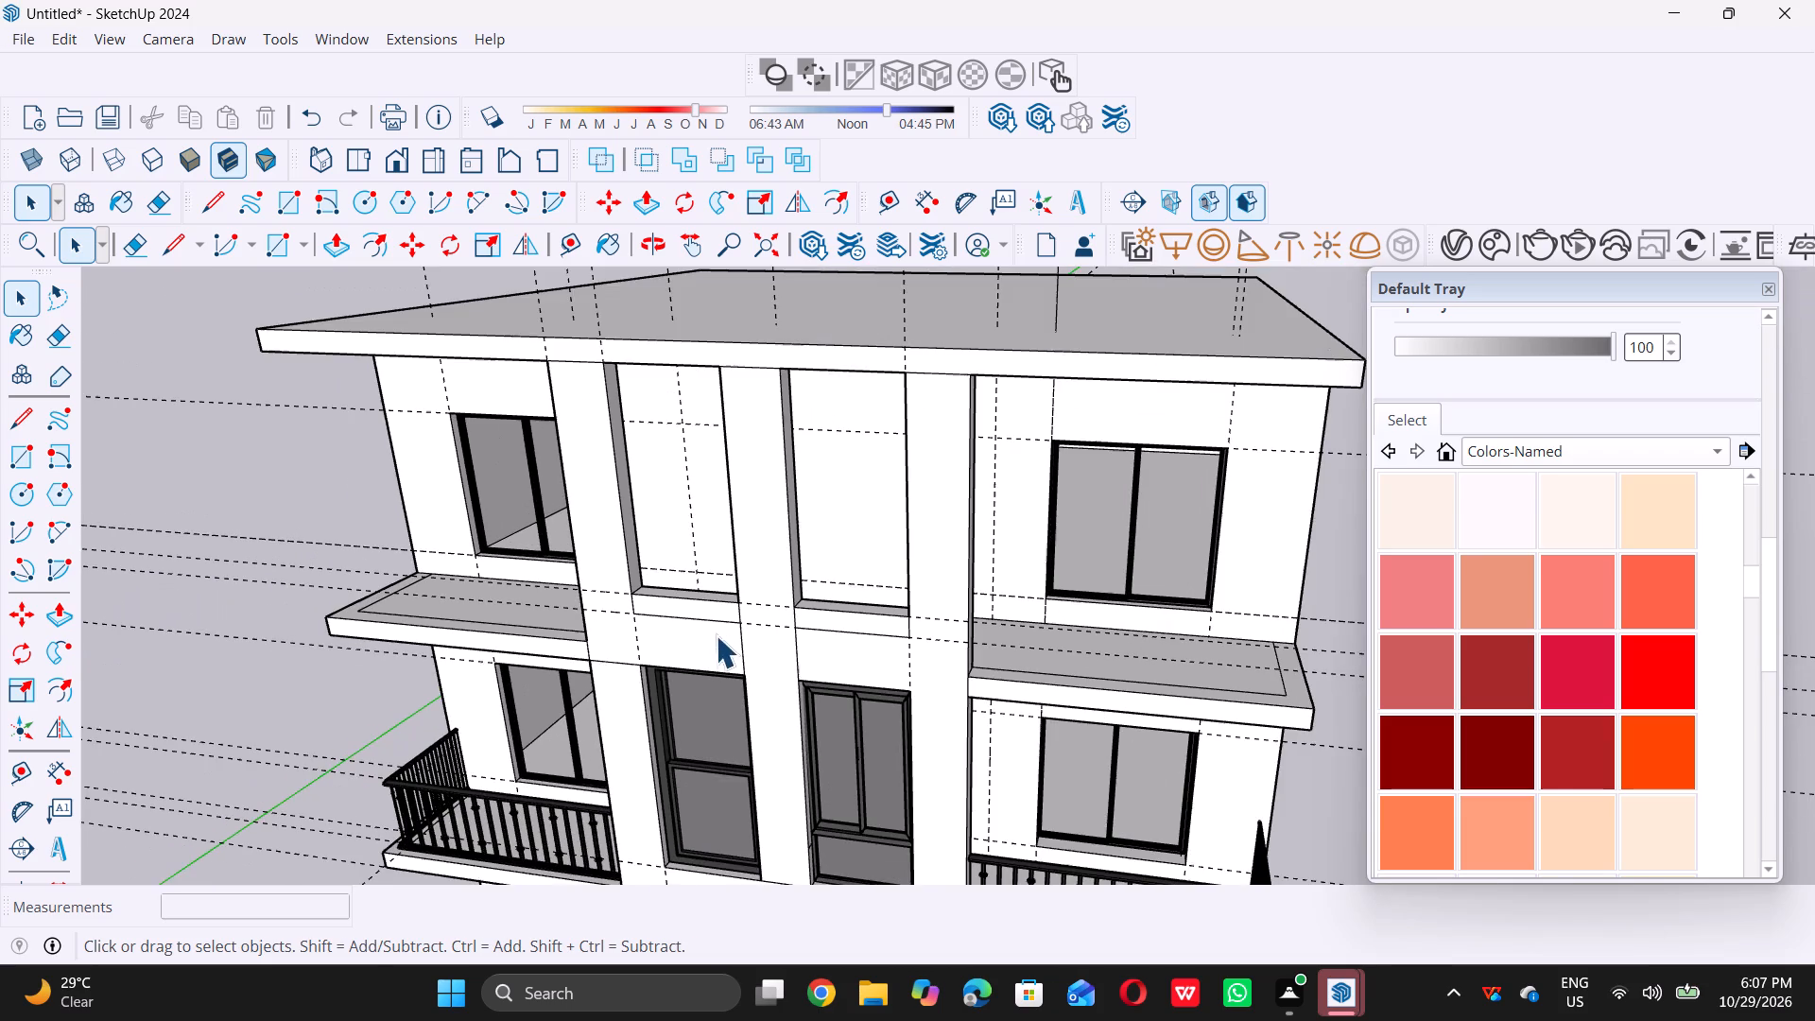
middle_click_drag(692, 485, 693, 602)
scroll(690, 607, "up", 9)
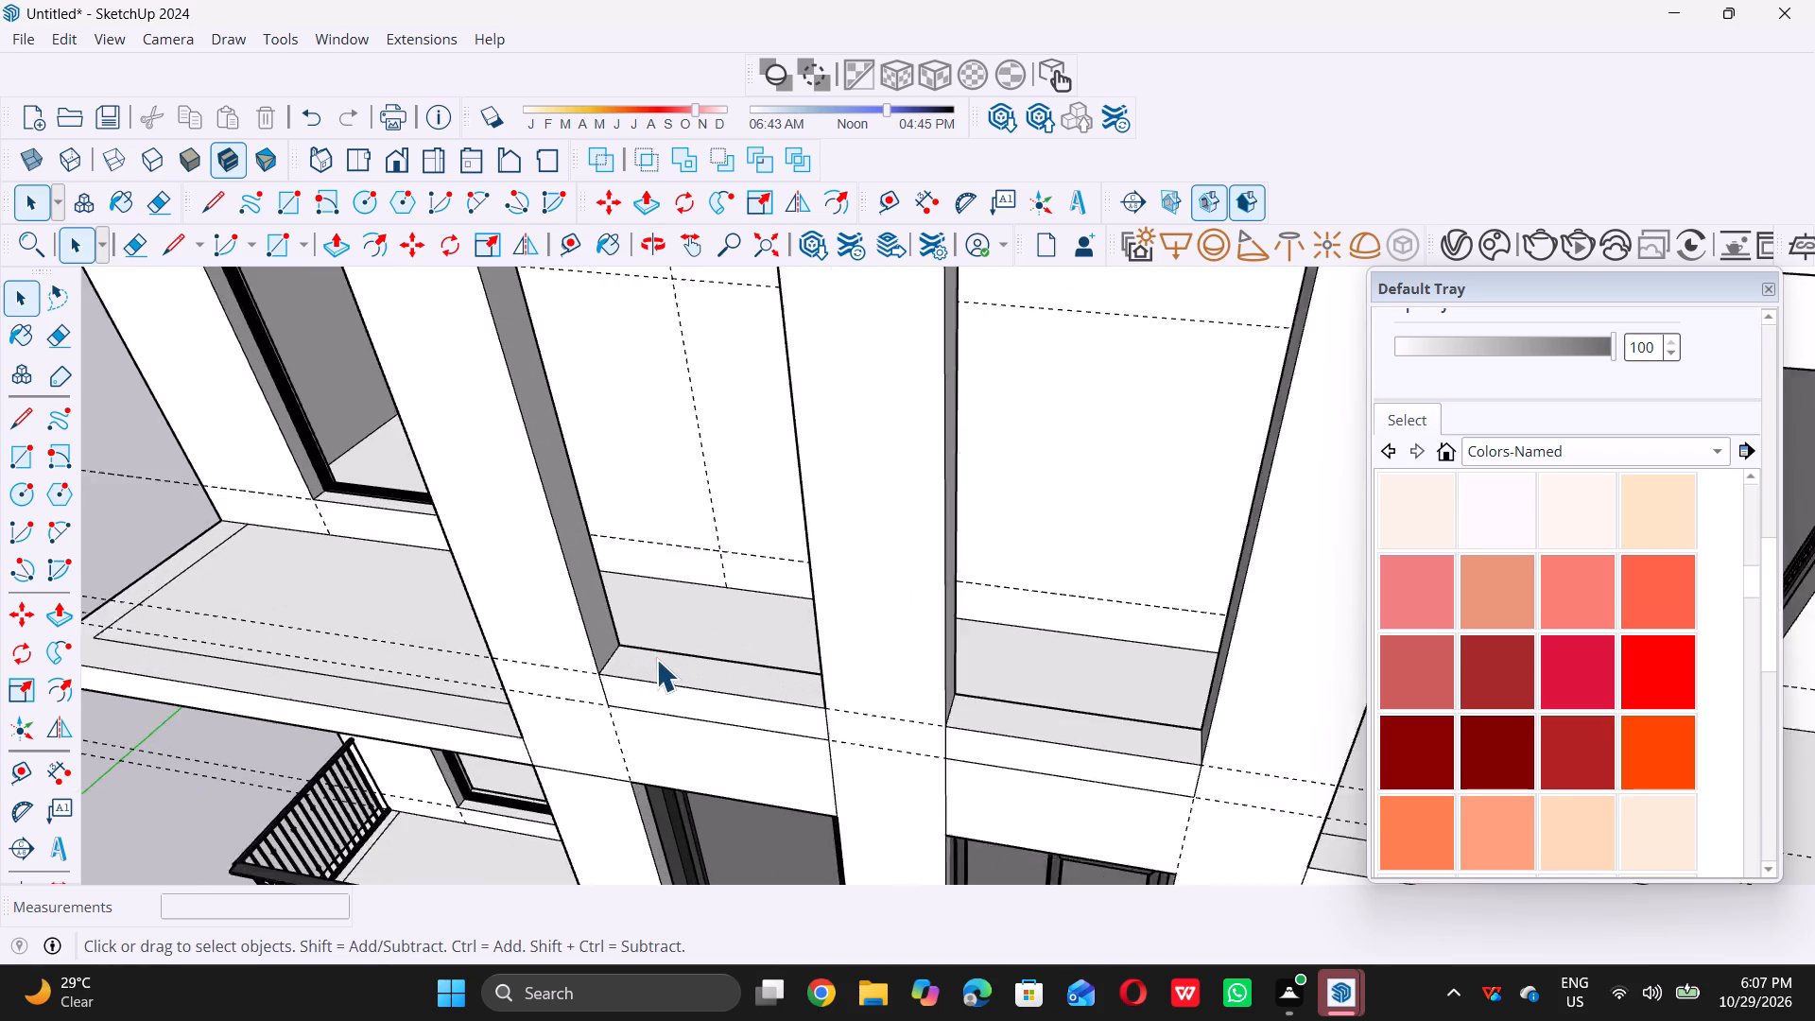
scroll(656, 659, "up", 4)
scroll(740, 614, "down", 8)
scroll(759, 600, "up", 8)
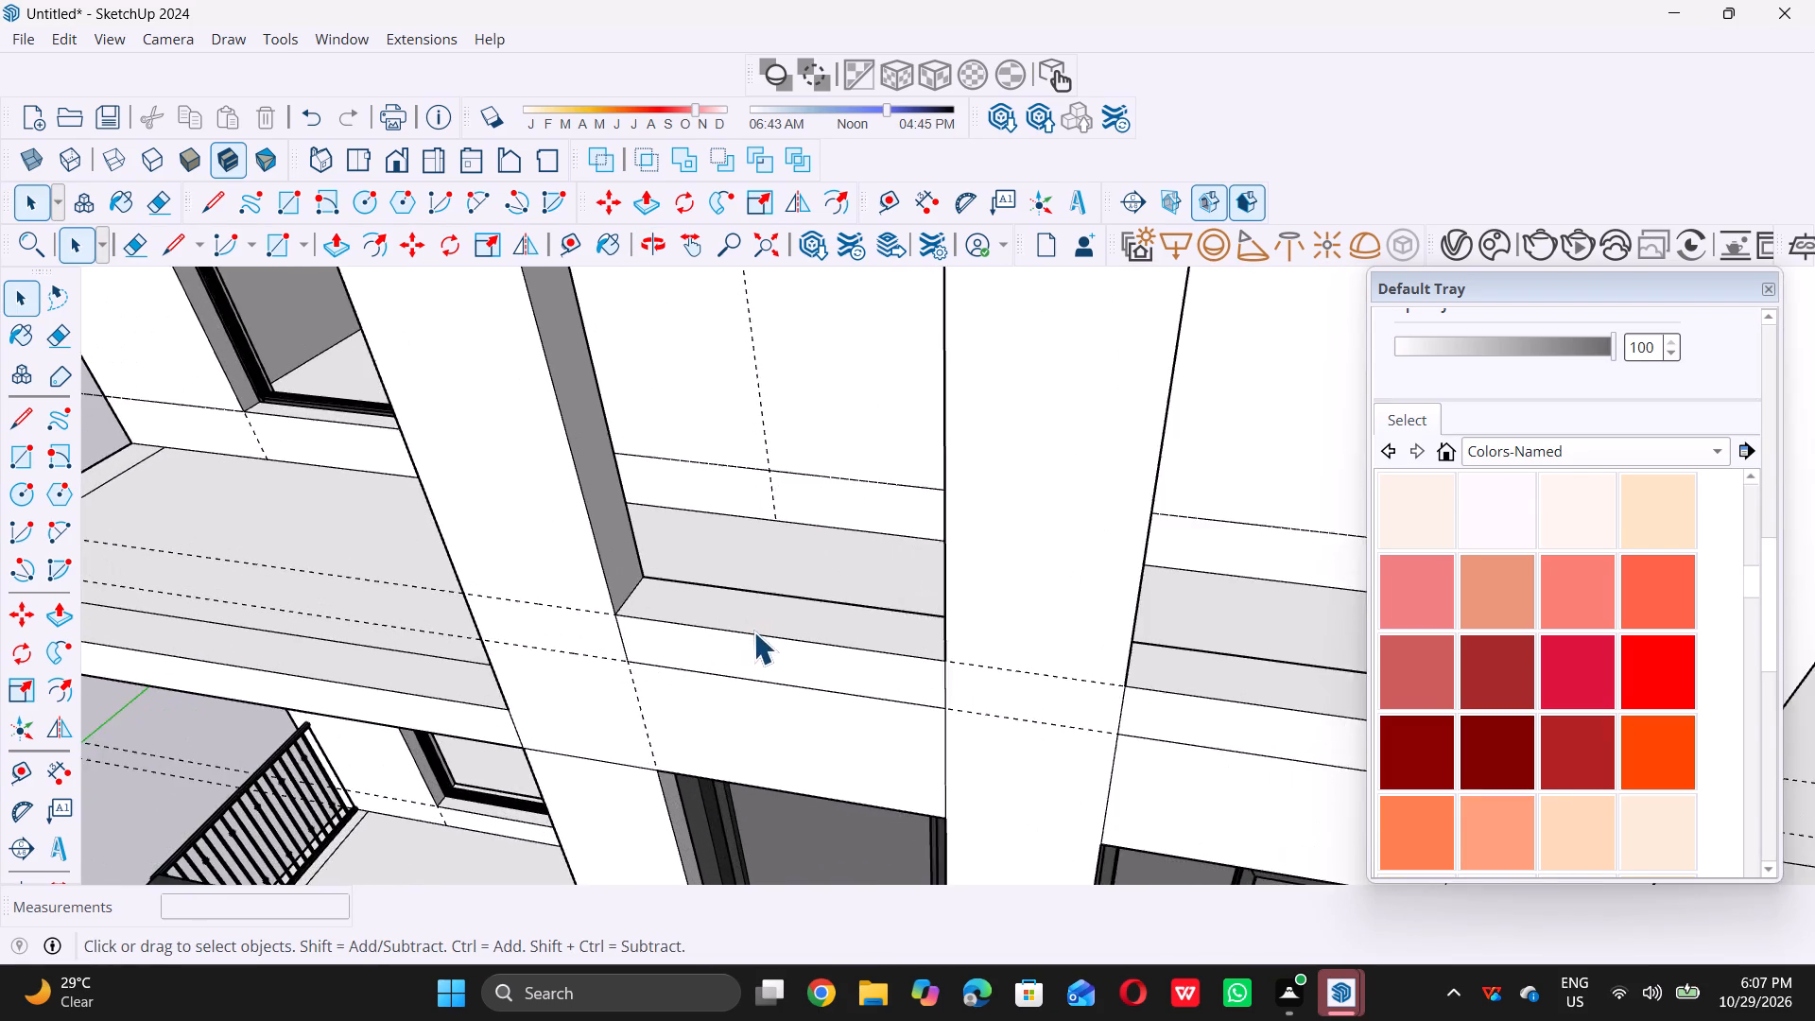
scroll(753, 632, "up", 3)
left_click(777, 618)
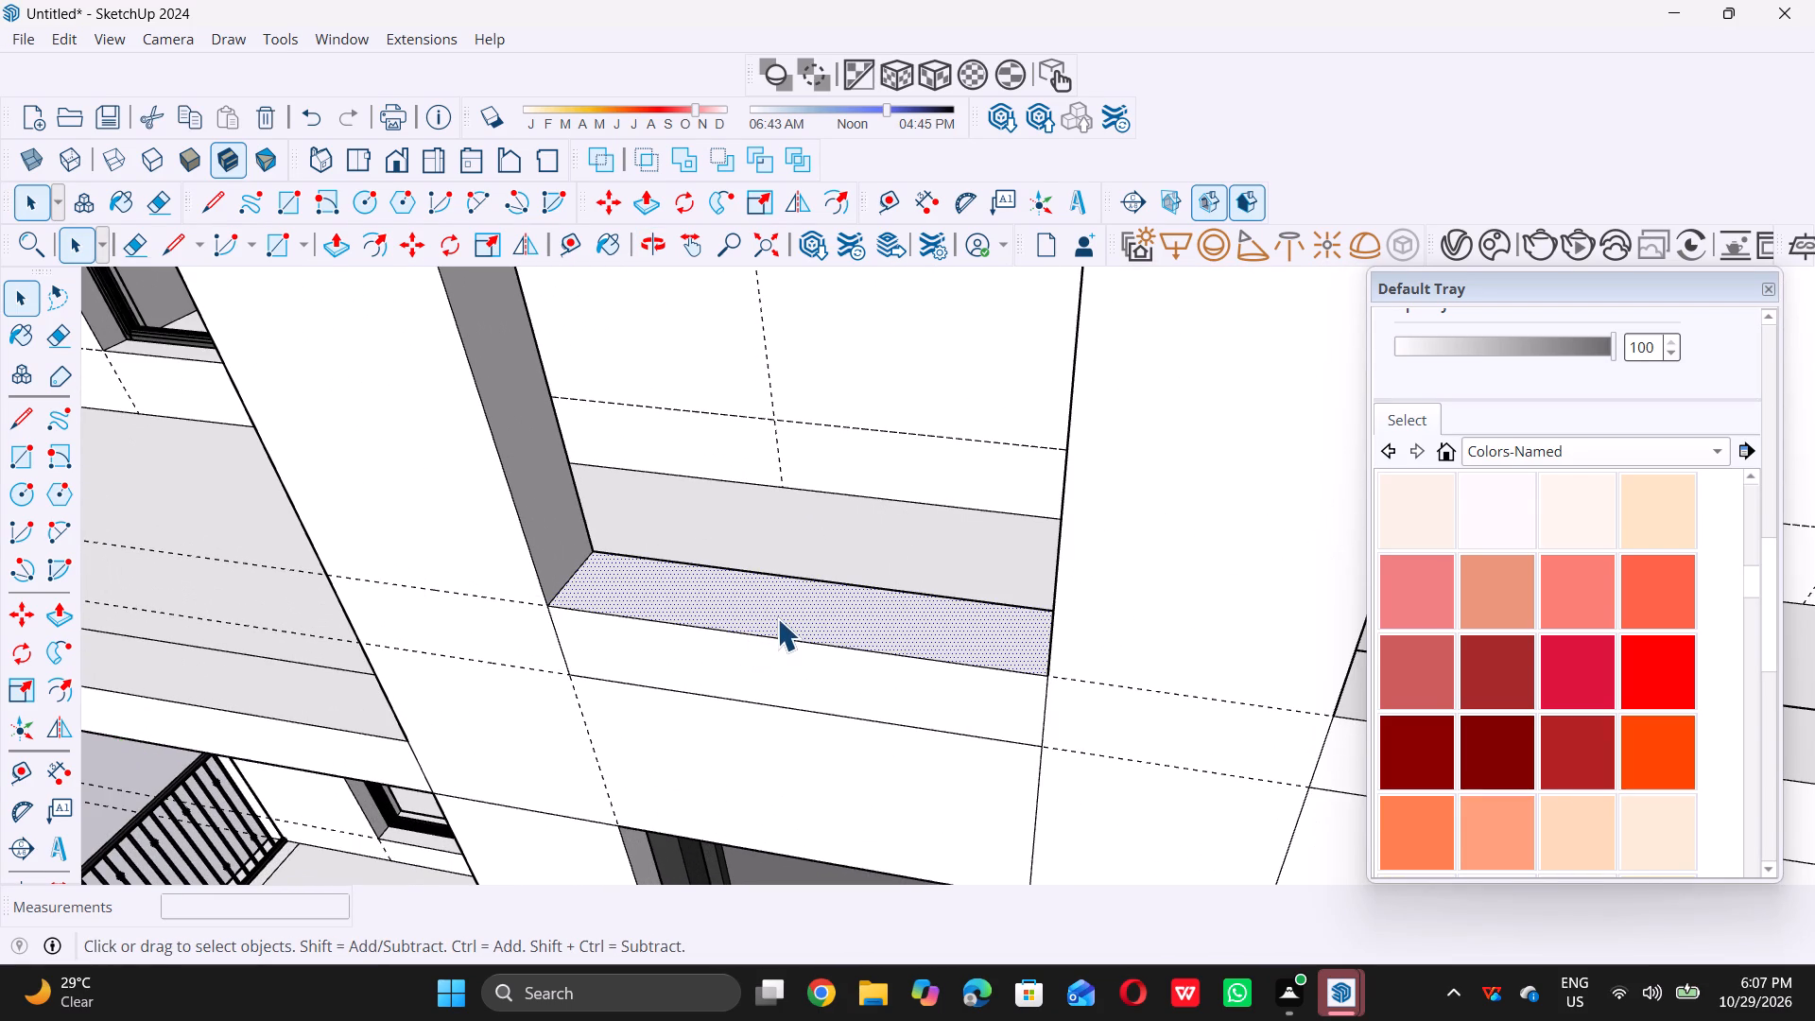
key("p")
left_click(805, 603)
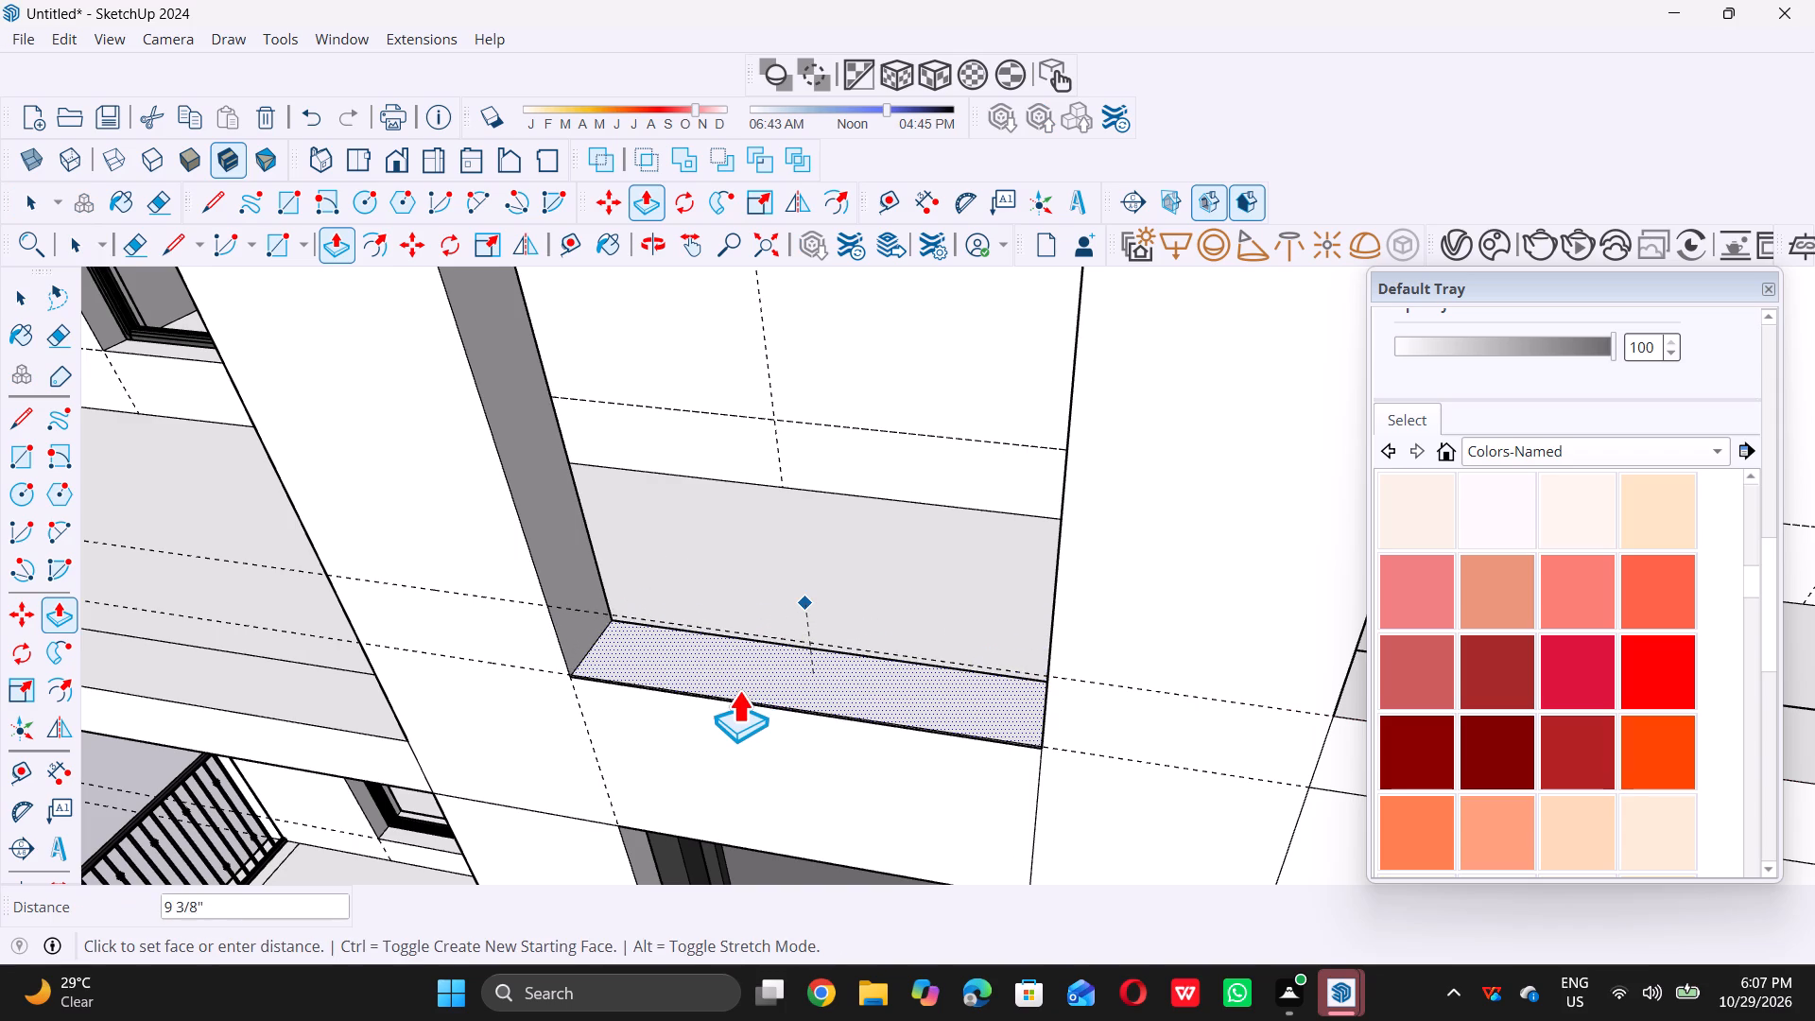
triple_click(745, 685)
double_click(745, 685)
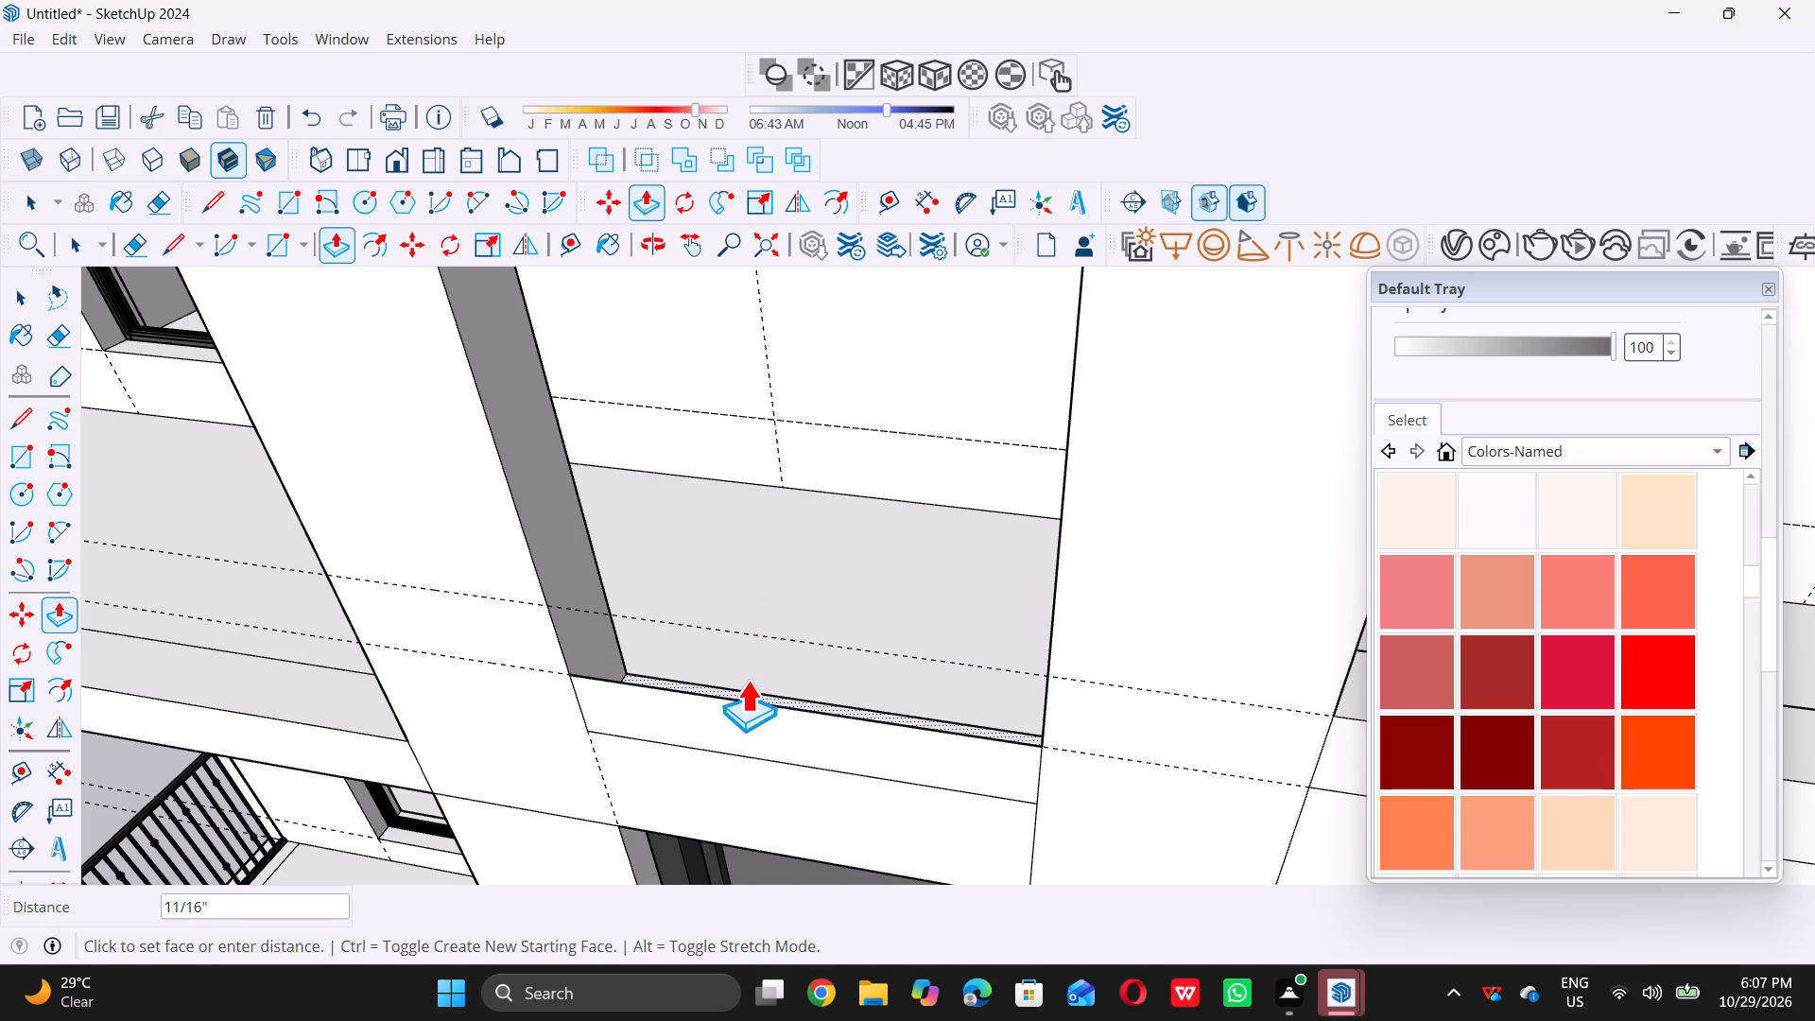
key("space")
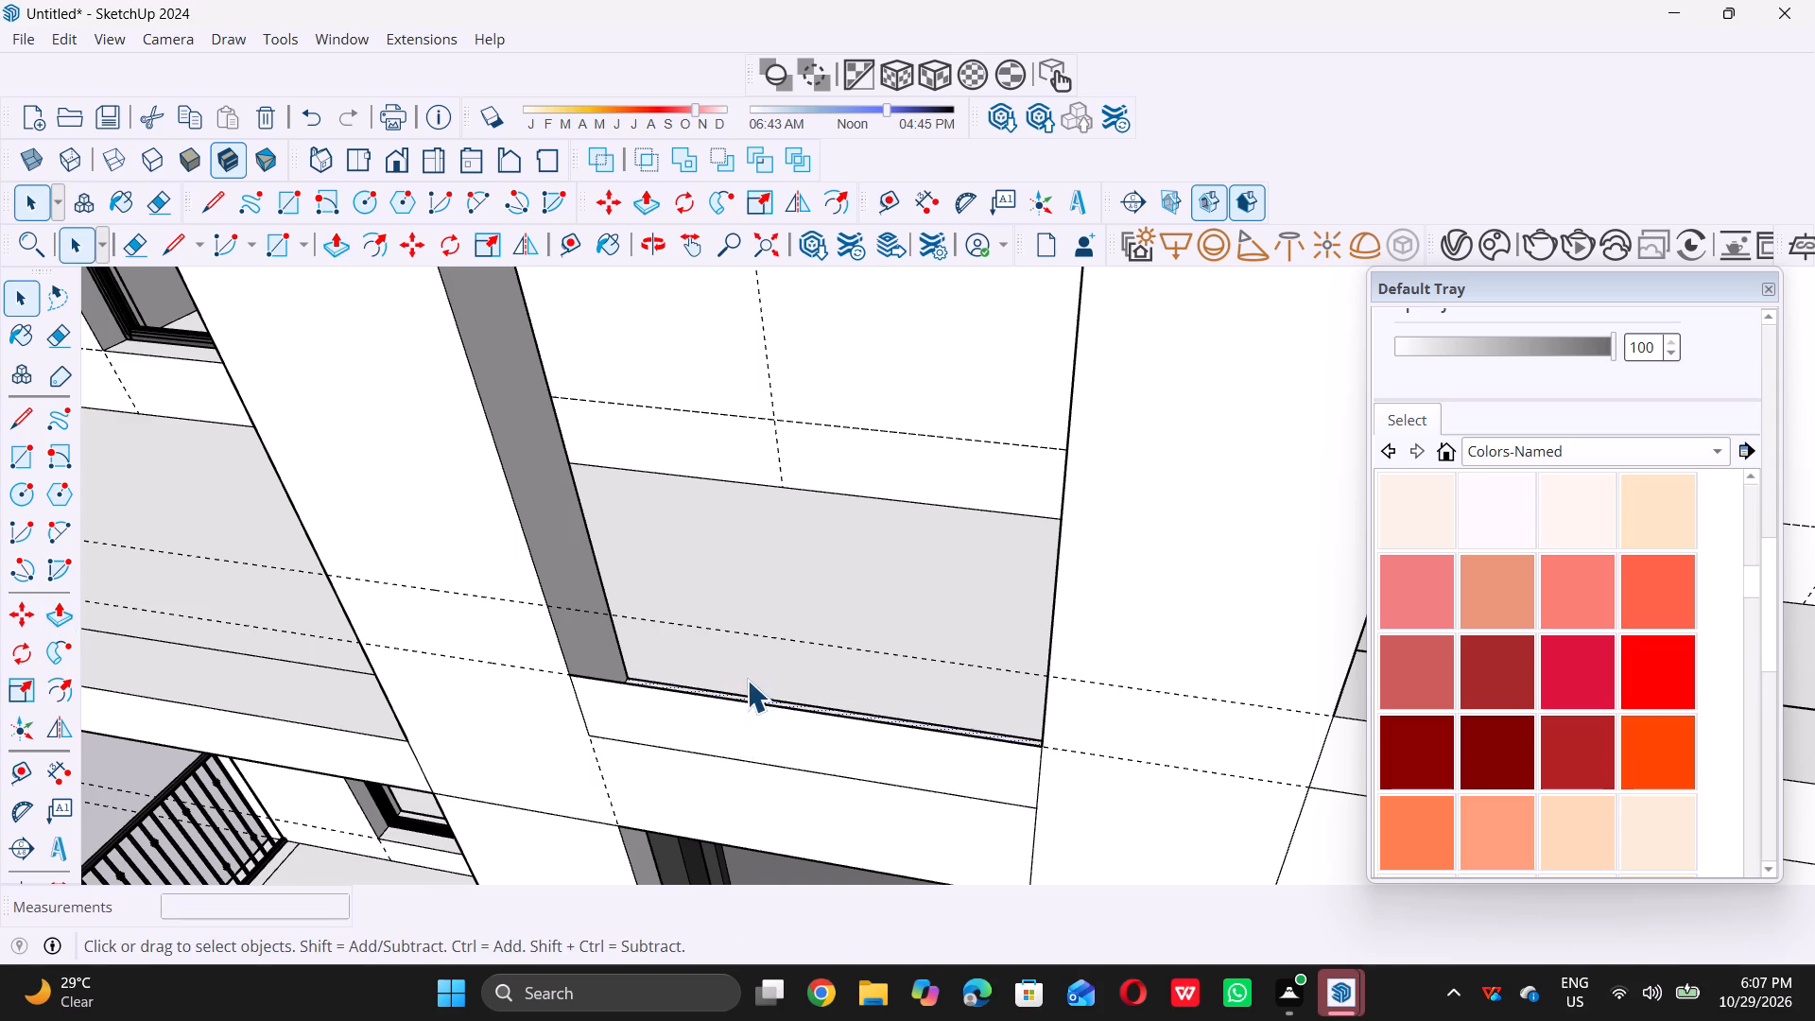
Push the upper right central opening's sill down to the strip's lower line on the guide and clear the selection.
scroll(747, 684, "down", 4)
middle_click_drag(716, 716, 827, 531)
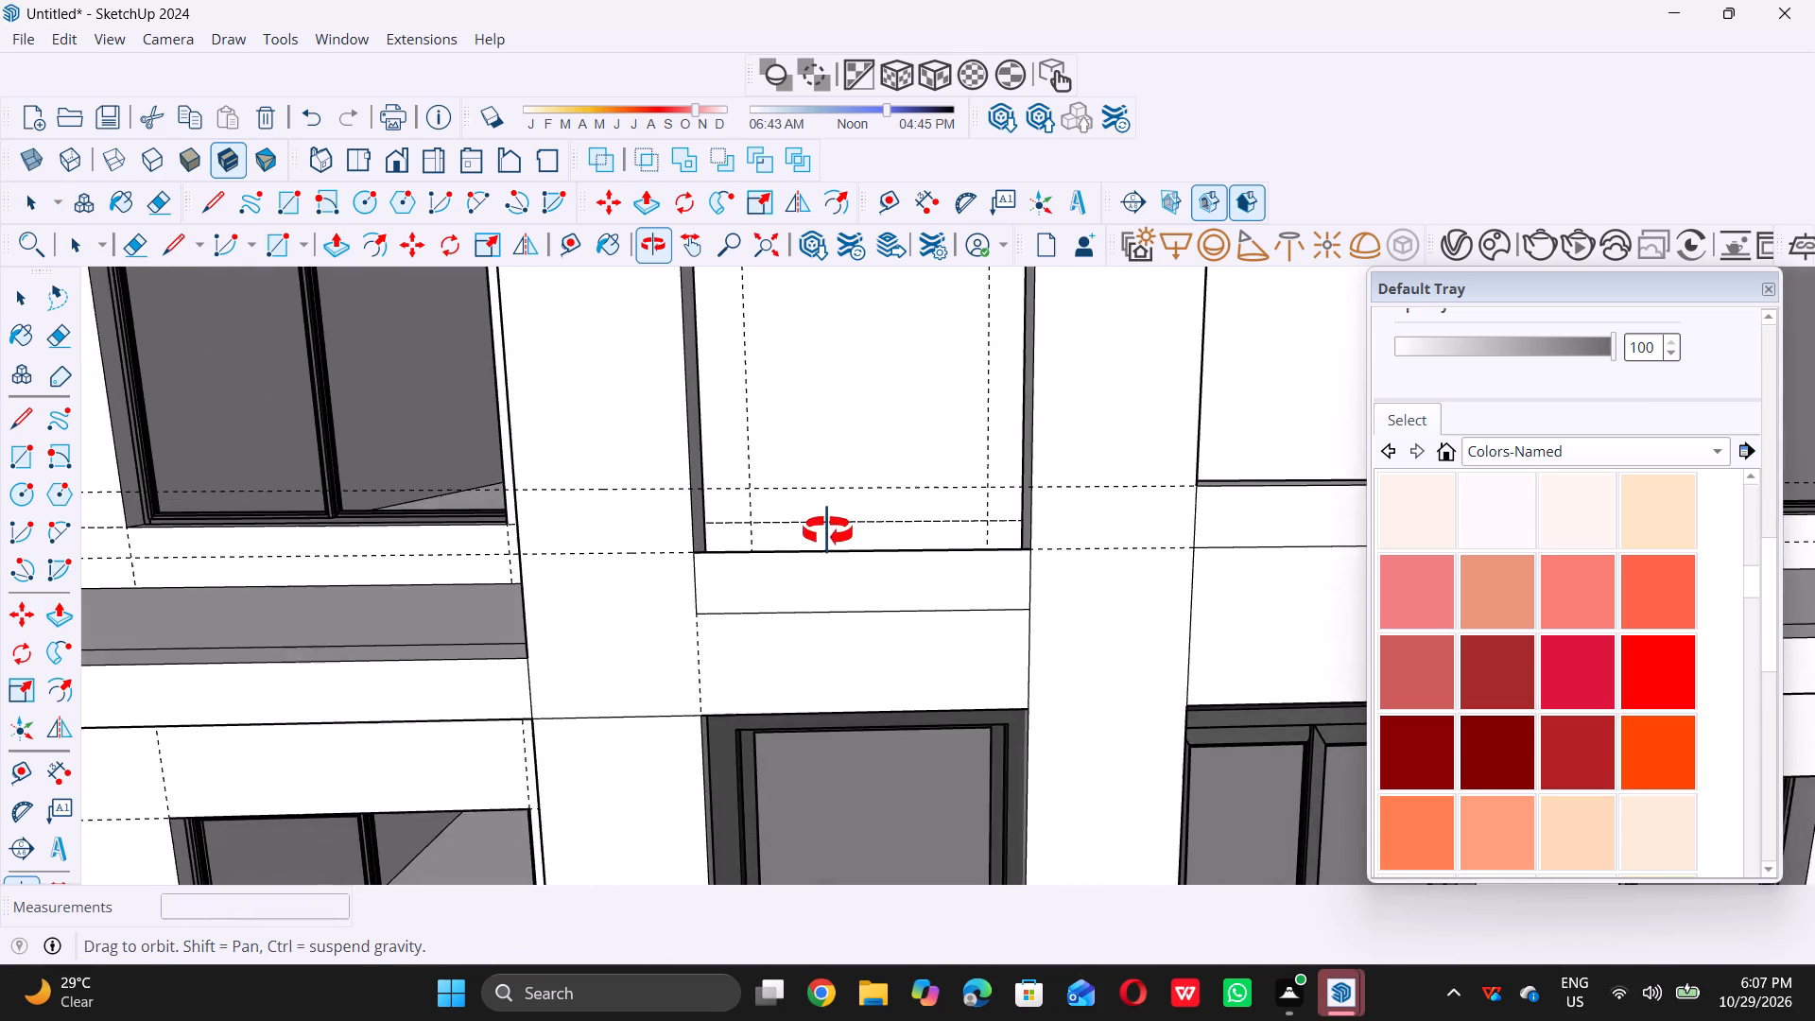
middle_click_drag(827, 531, 763, 534)
scroll(689, 547, "down", 9)
middle_click_drag(943, 576, 795, 635)
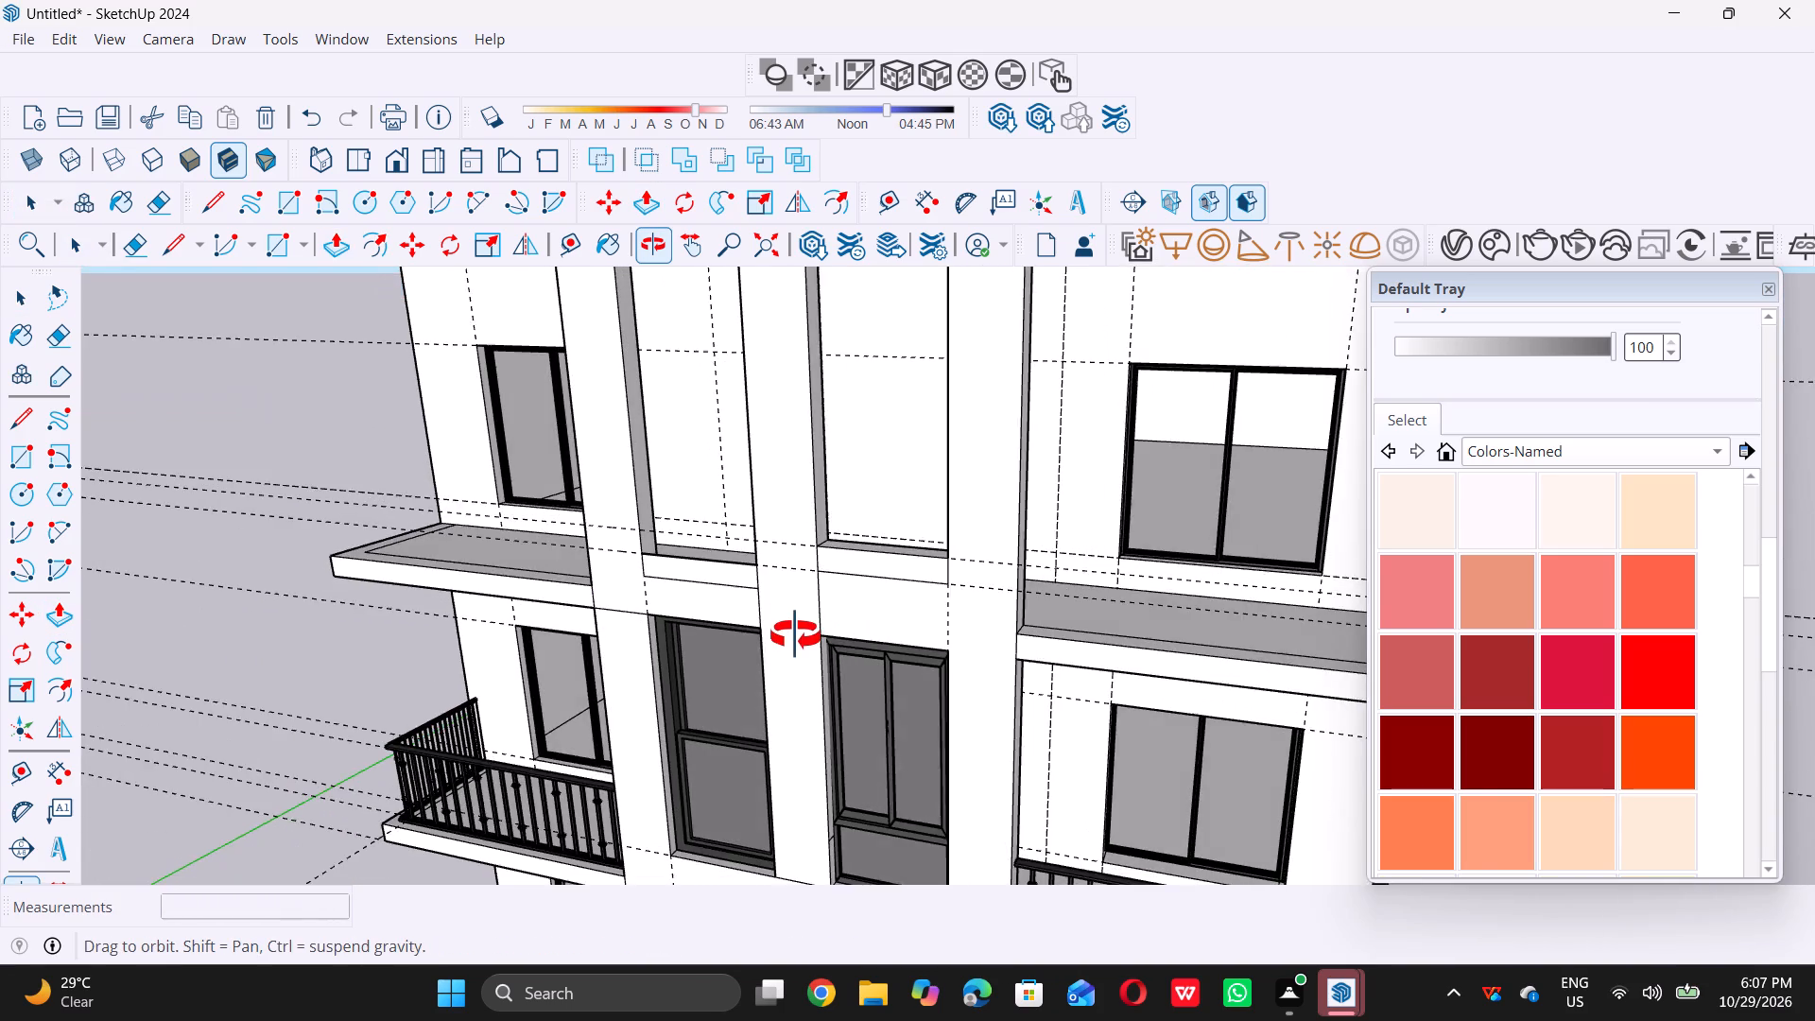
middle_click_drag(795, 635, 773, 678)
scroll(905, 553, "up", 5)
scroll(810, 551, "up", 8)
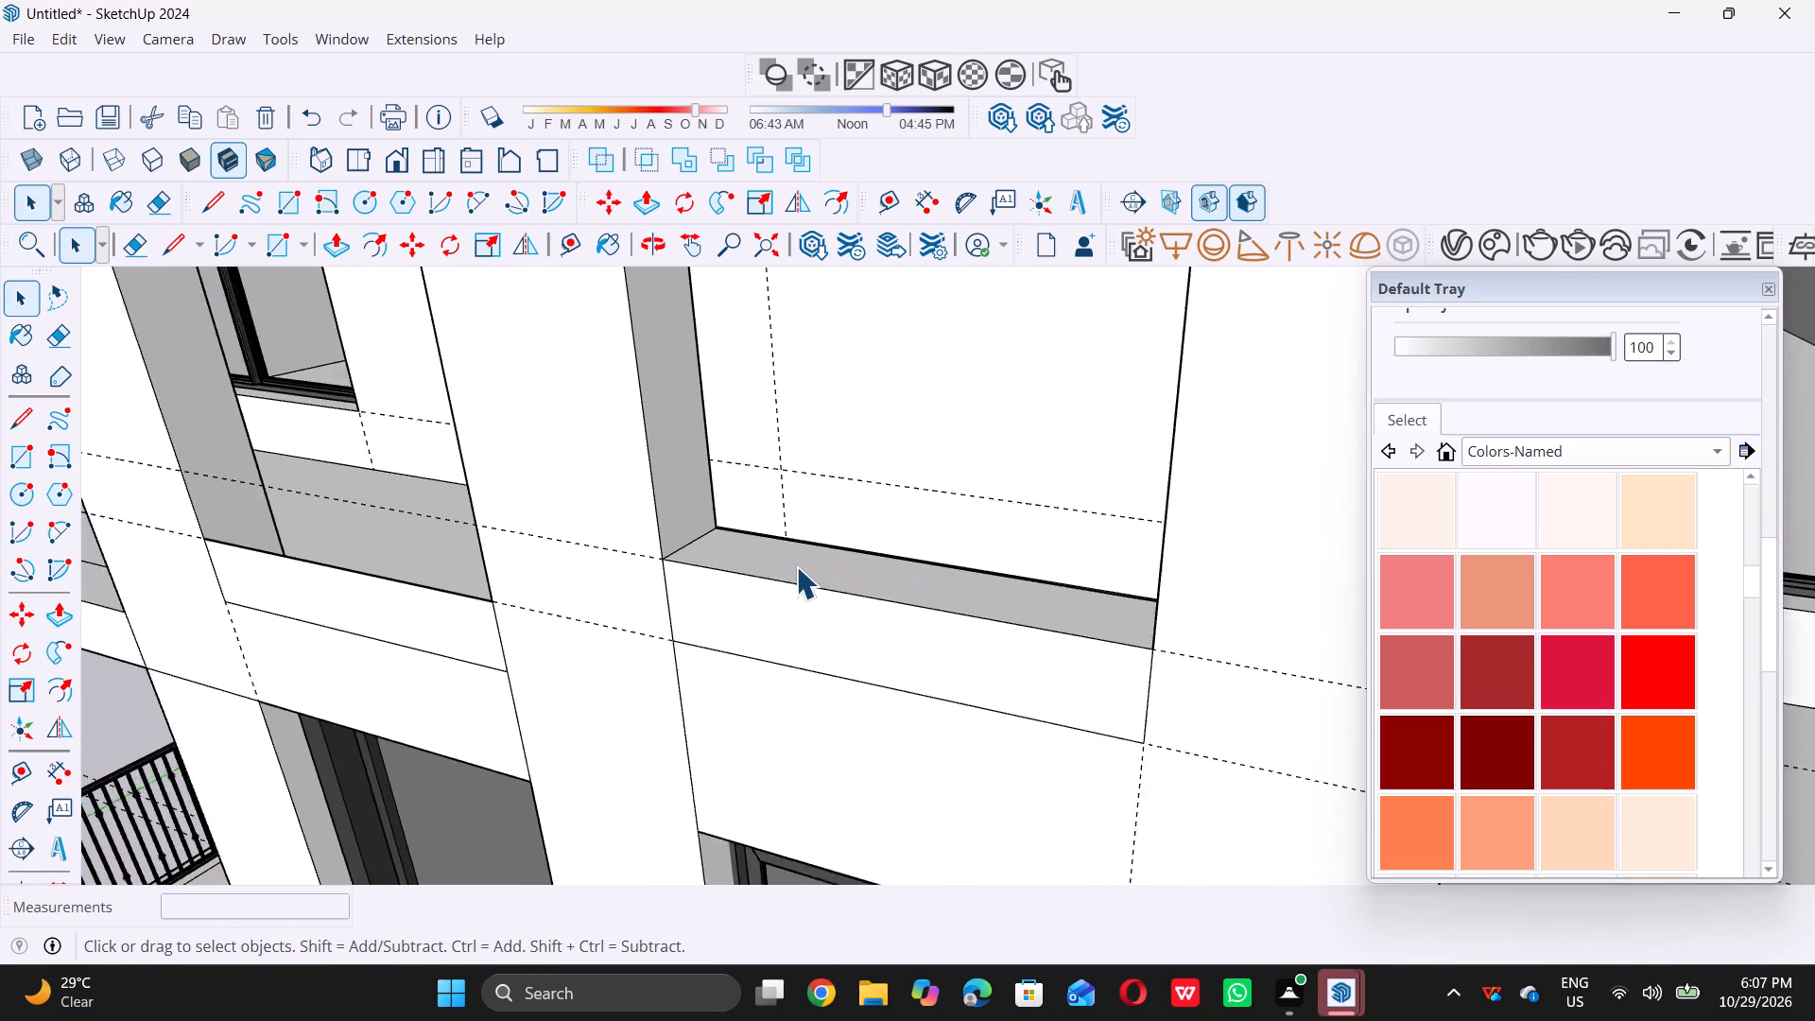
double_click(796, 566)
key("p")
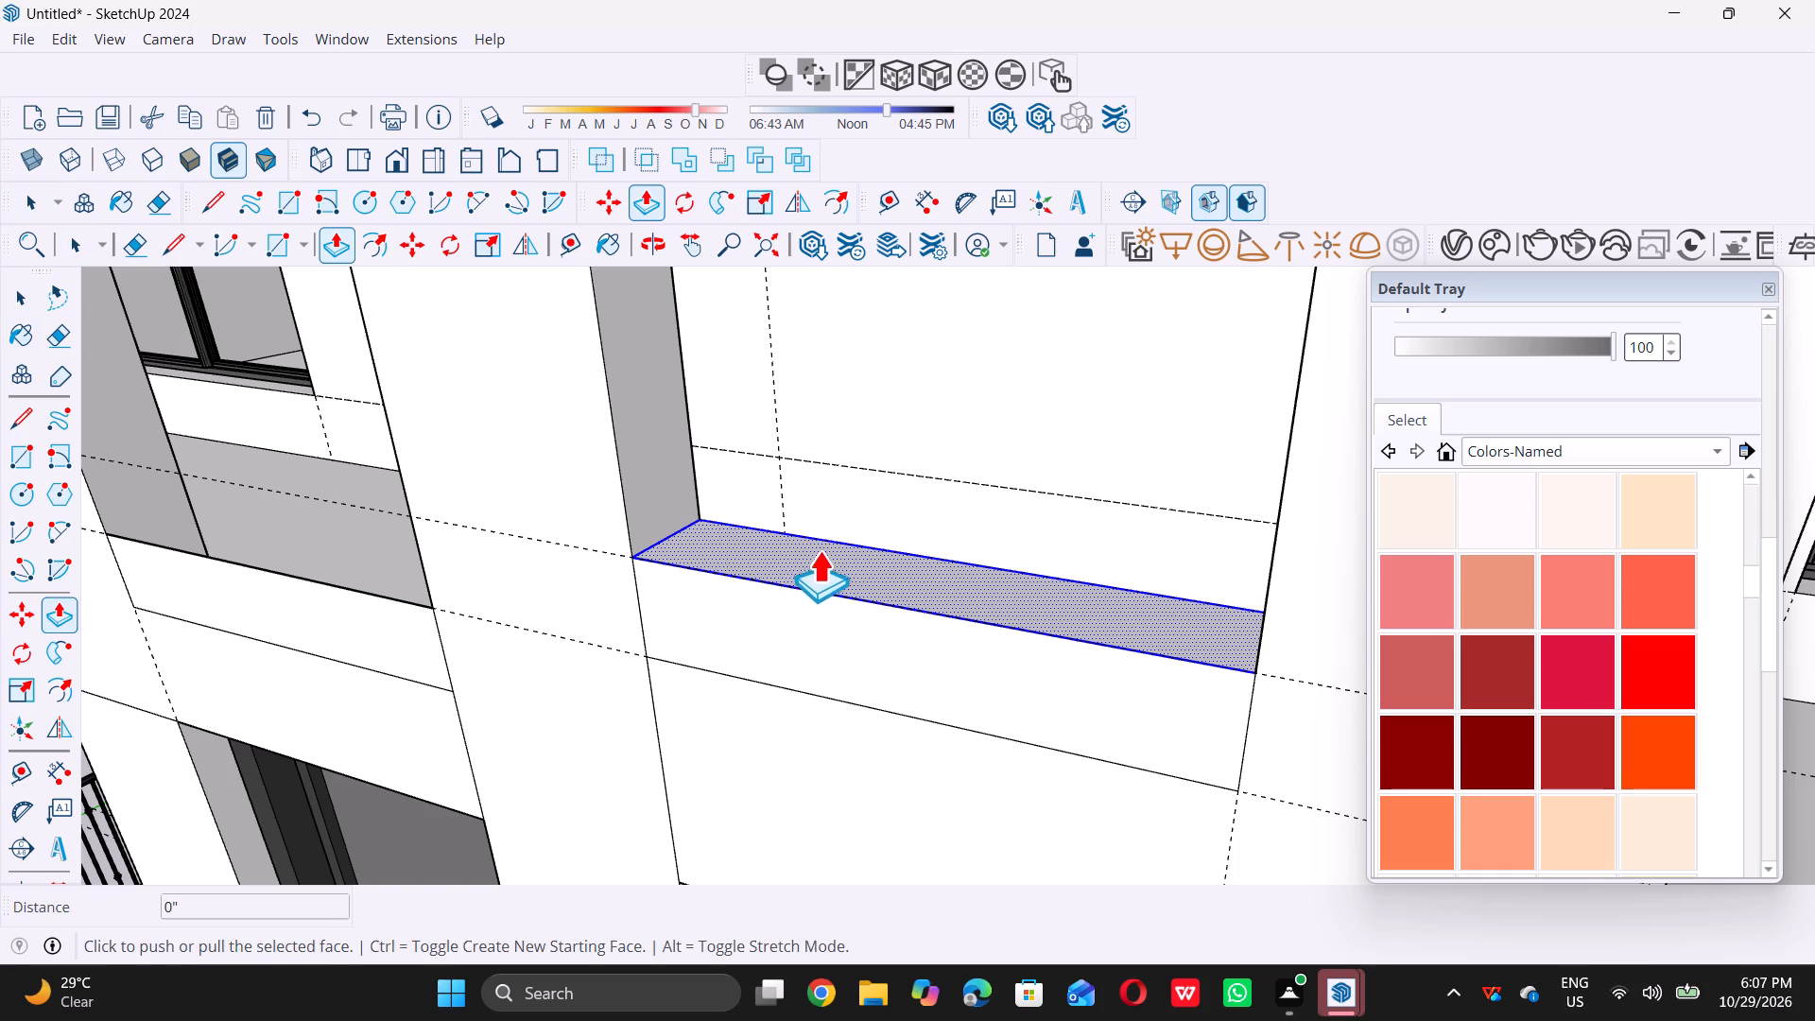
double_click(826, 545)
left_click(867, 551)
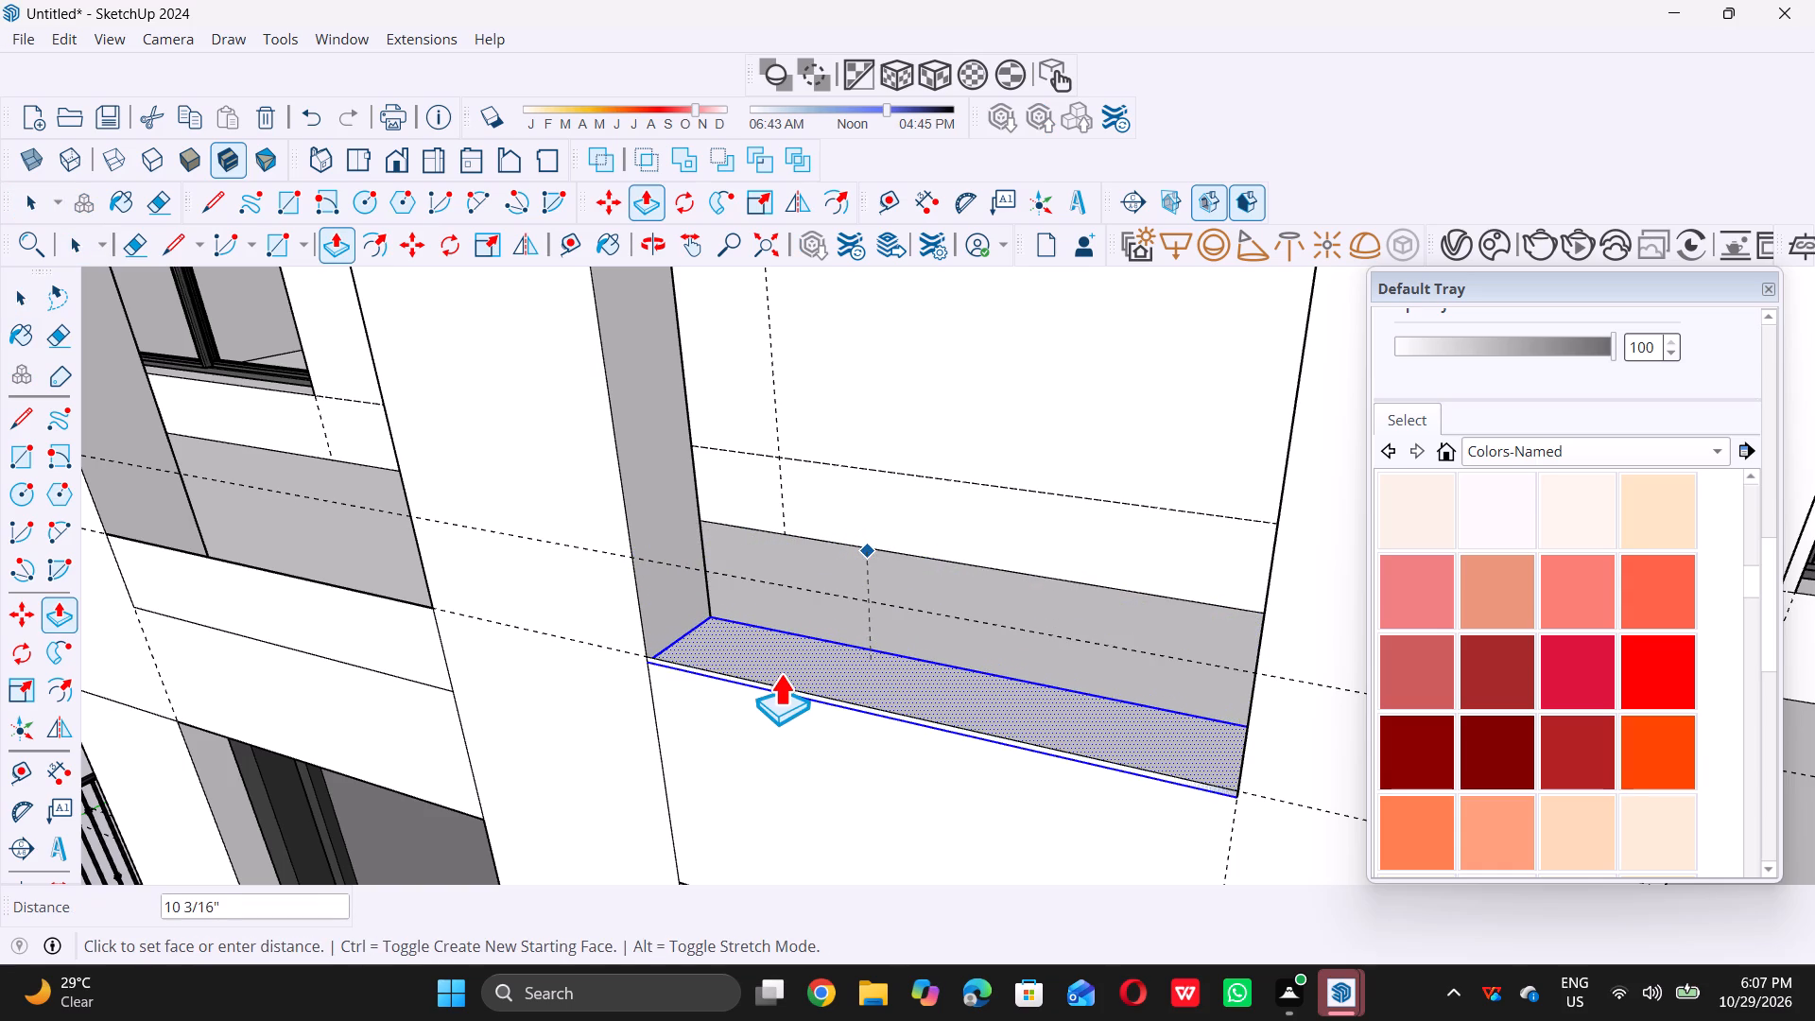
scroll(749, 667, "up", 4)
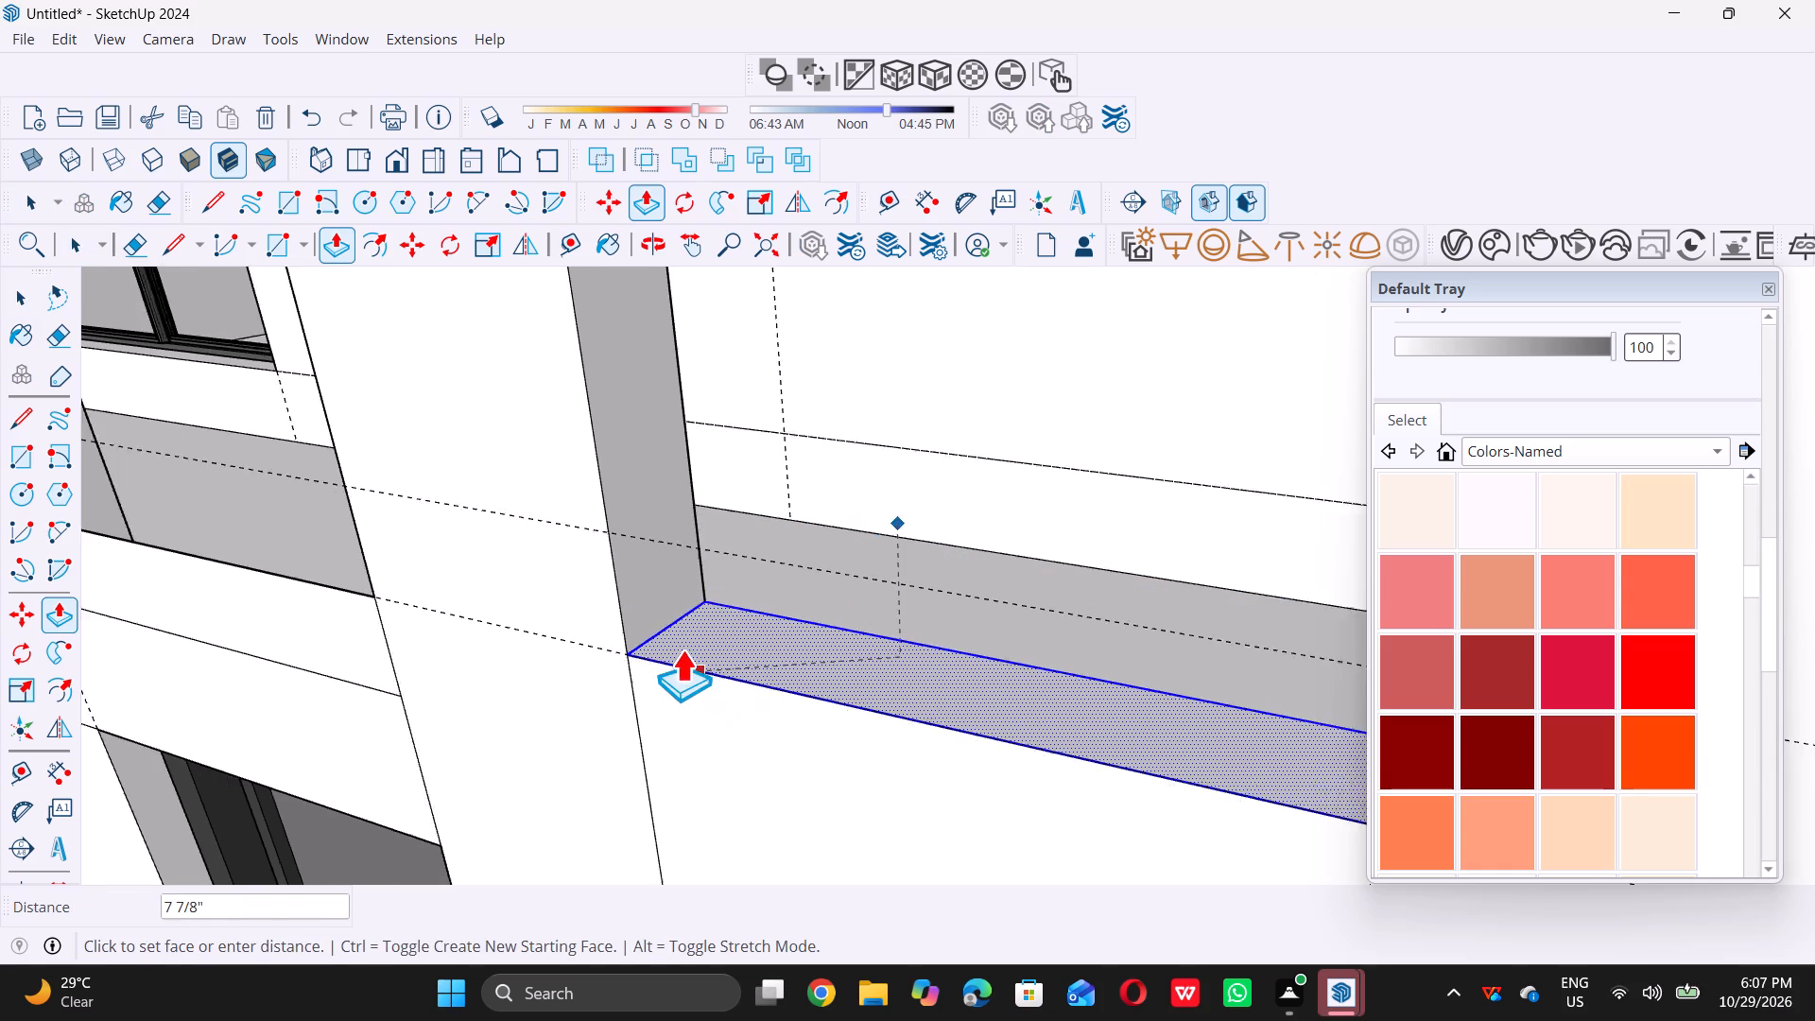
double_click(628, 655)
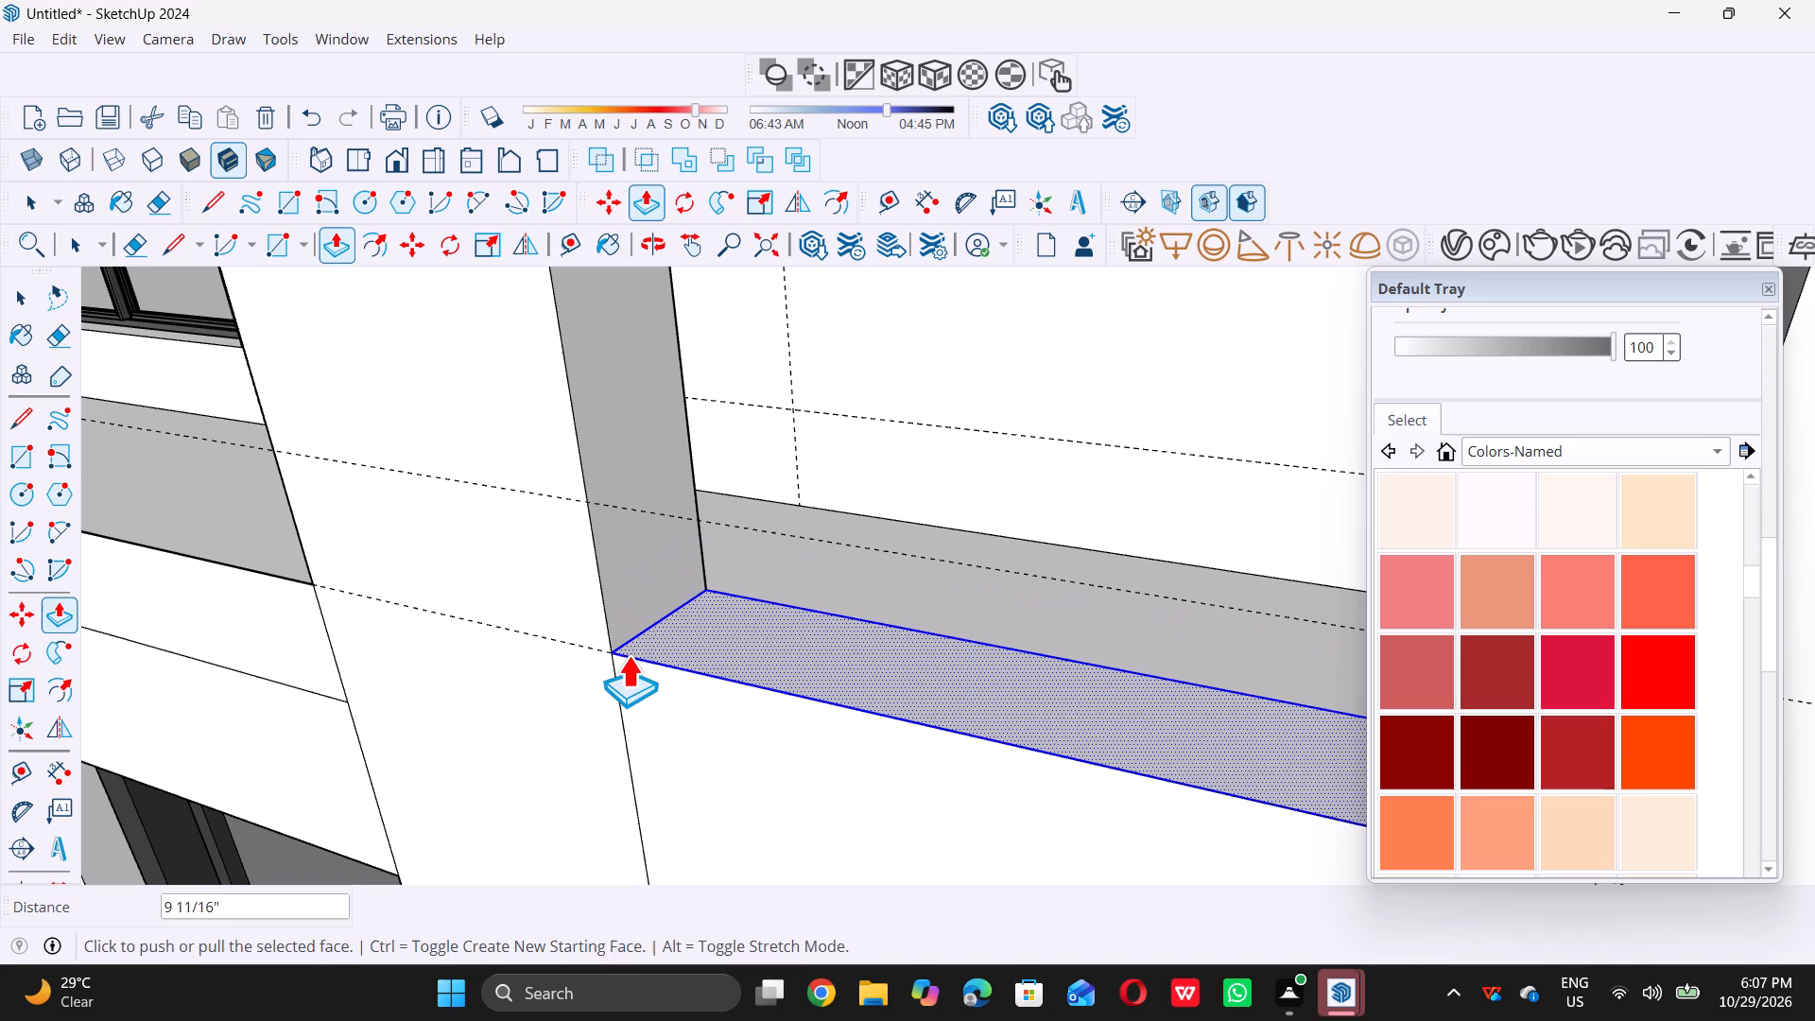
key("space")
scroll(769, 668, "down", 20)
scroll(769, 668, "down", 2)
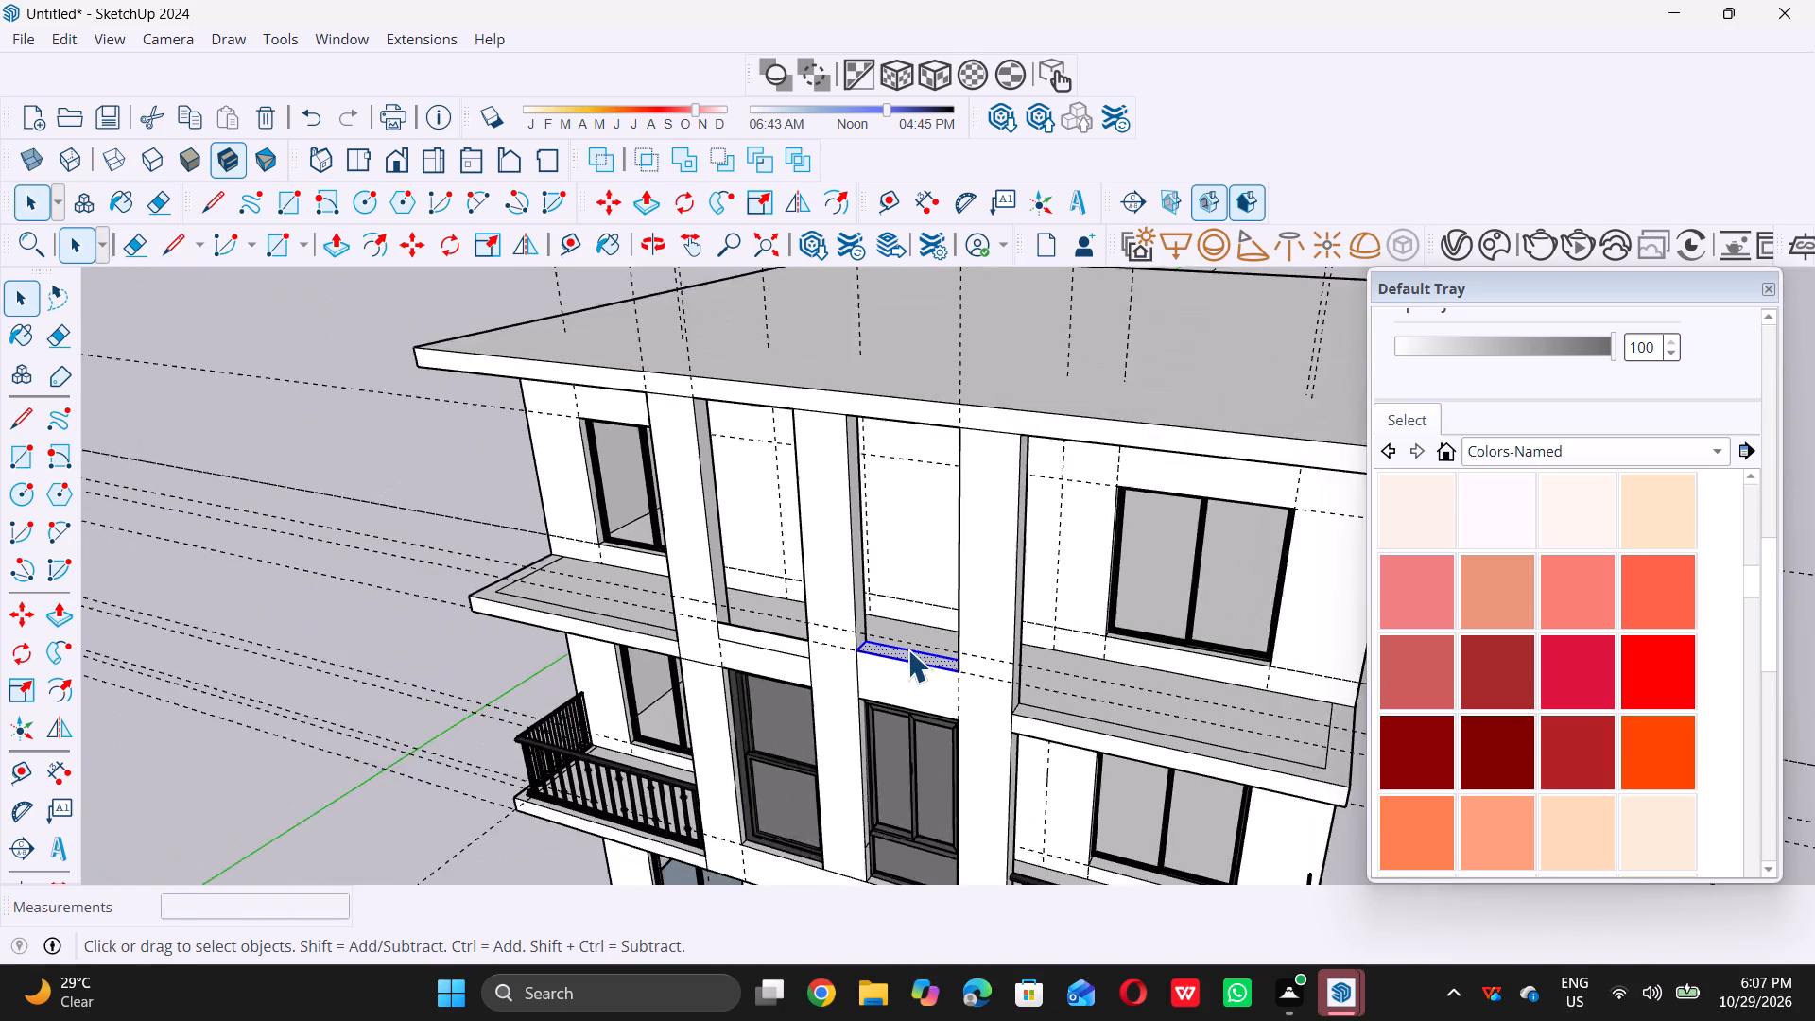
scroll(907, 649, "down", 4)
double_click(452, 624)
Draw a line across the middle column's side in the upper left central opening, level with the front strip's top corner.
scroll(785, 649, "up", 5)
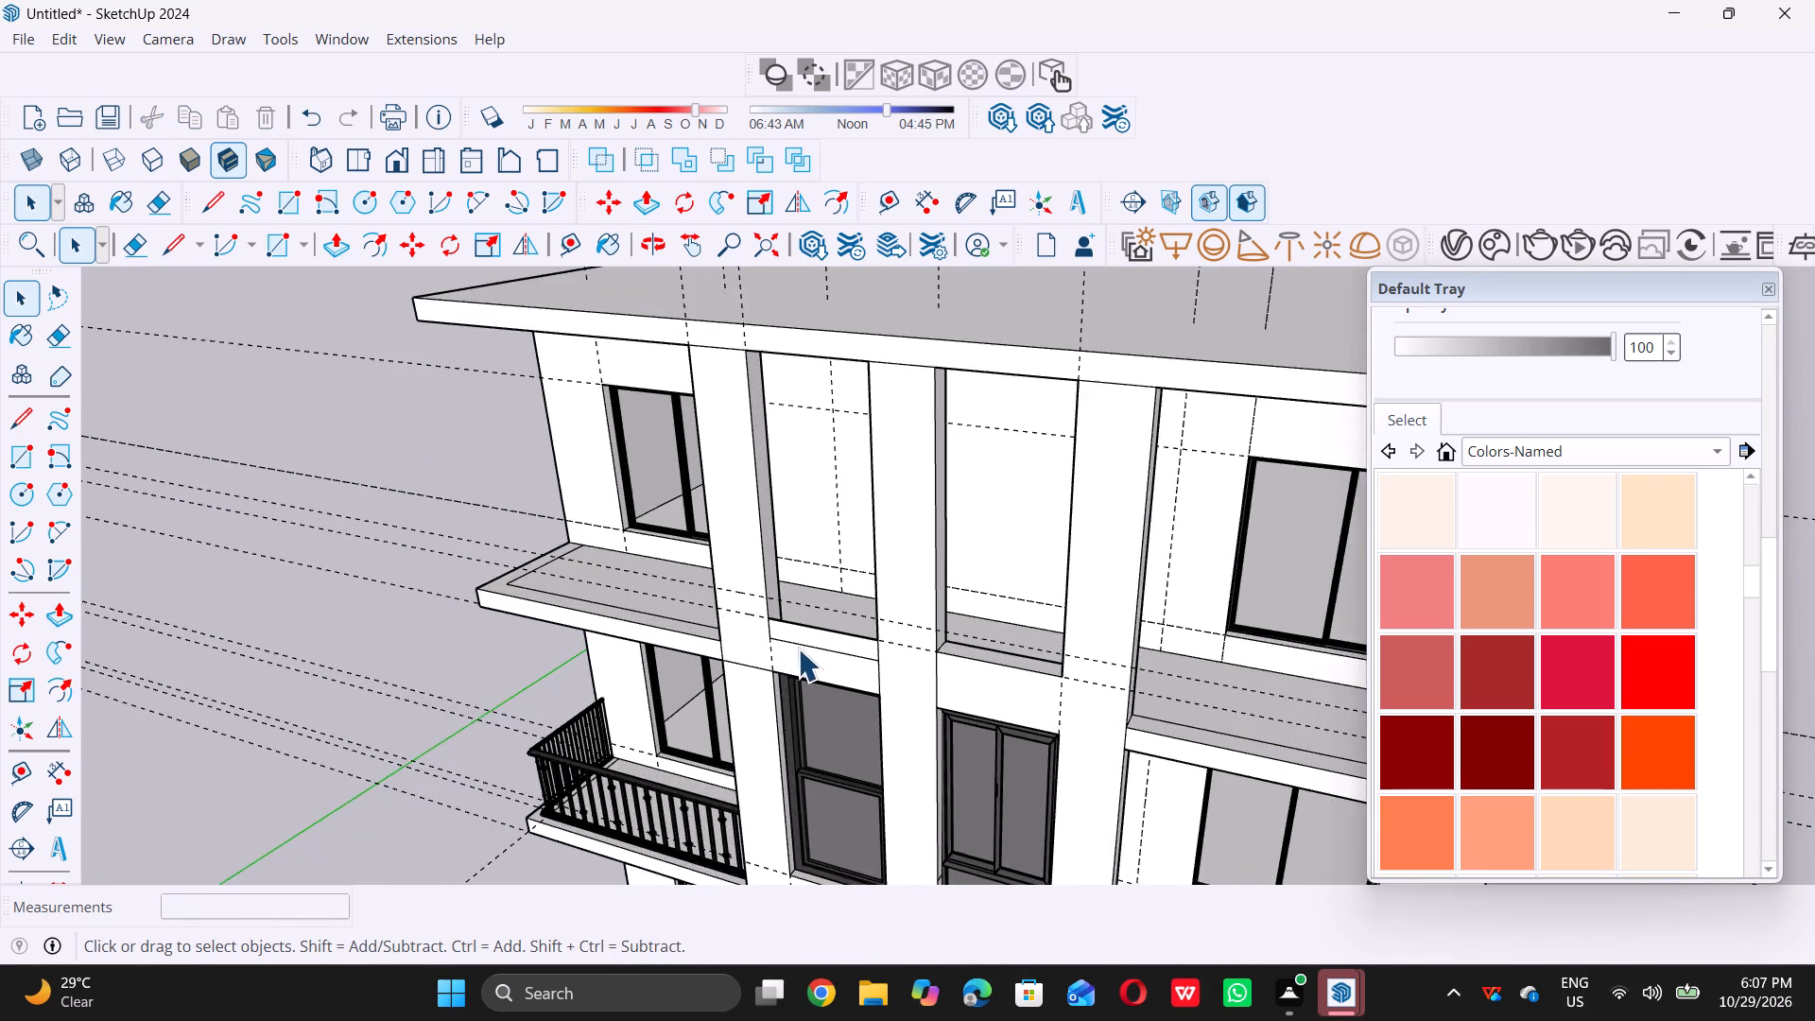
scroll(809, 651, "up", 6)
scroll(813, 652, "down", 15)
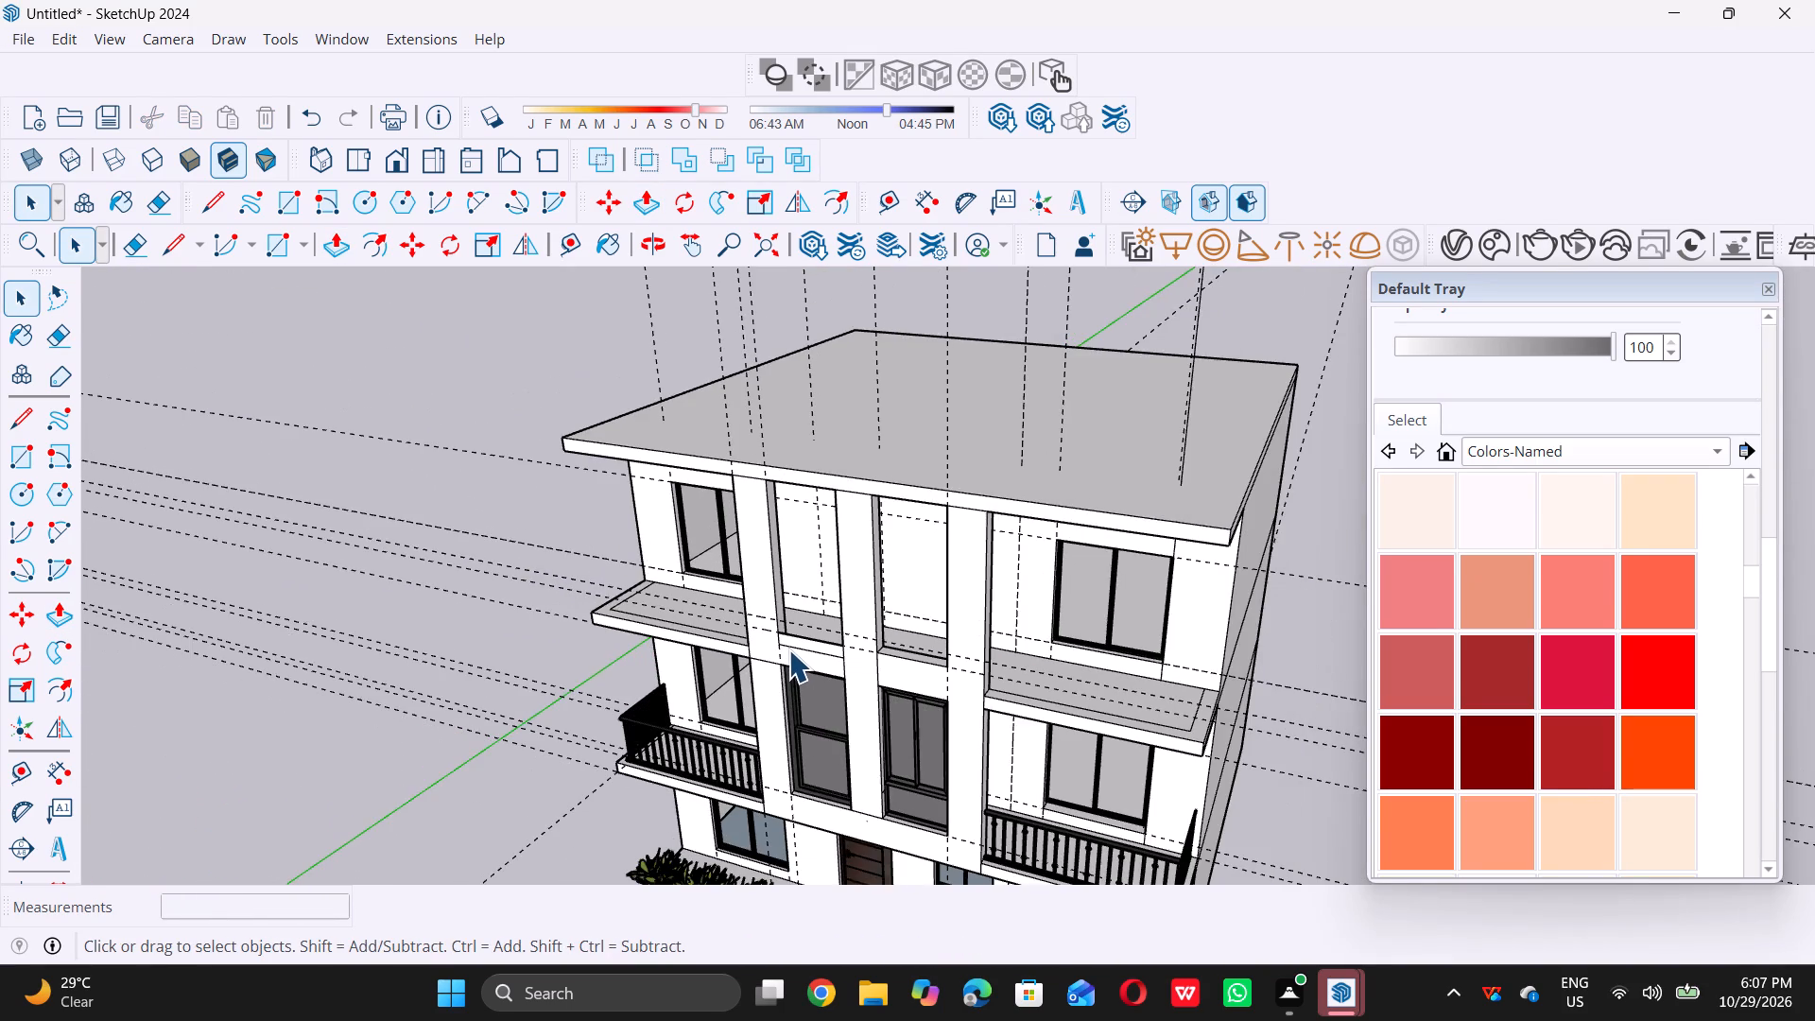
scroll(788, 649, "down", 5)
middle_click_drag(743, 657, 1494, 724)
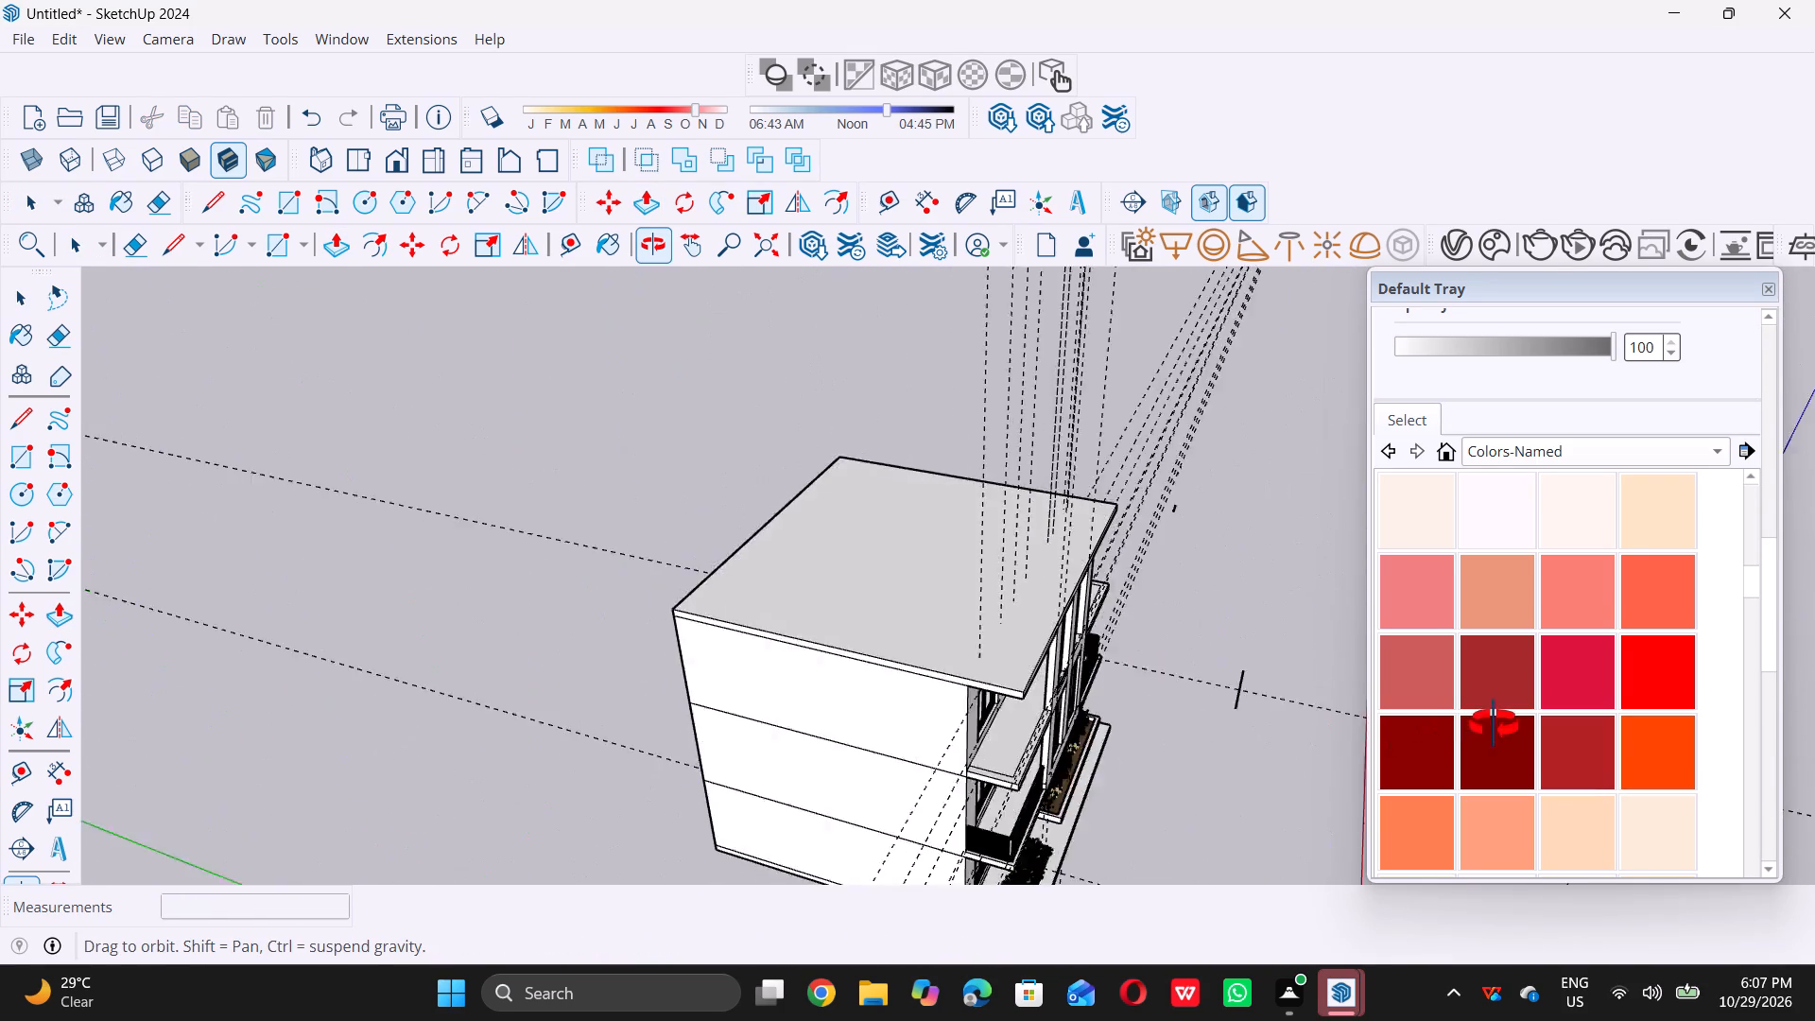
middle_click_drag(1494, 724, 1495, 724)
scroll(1114, 657, "up", 16)
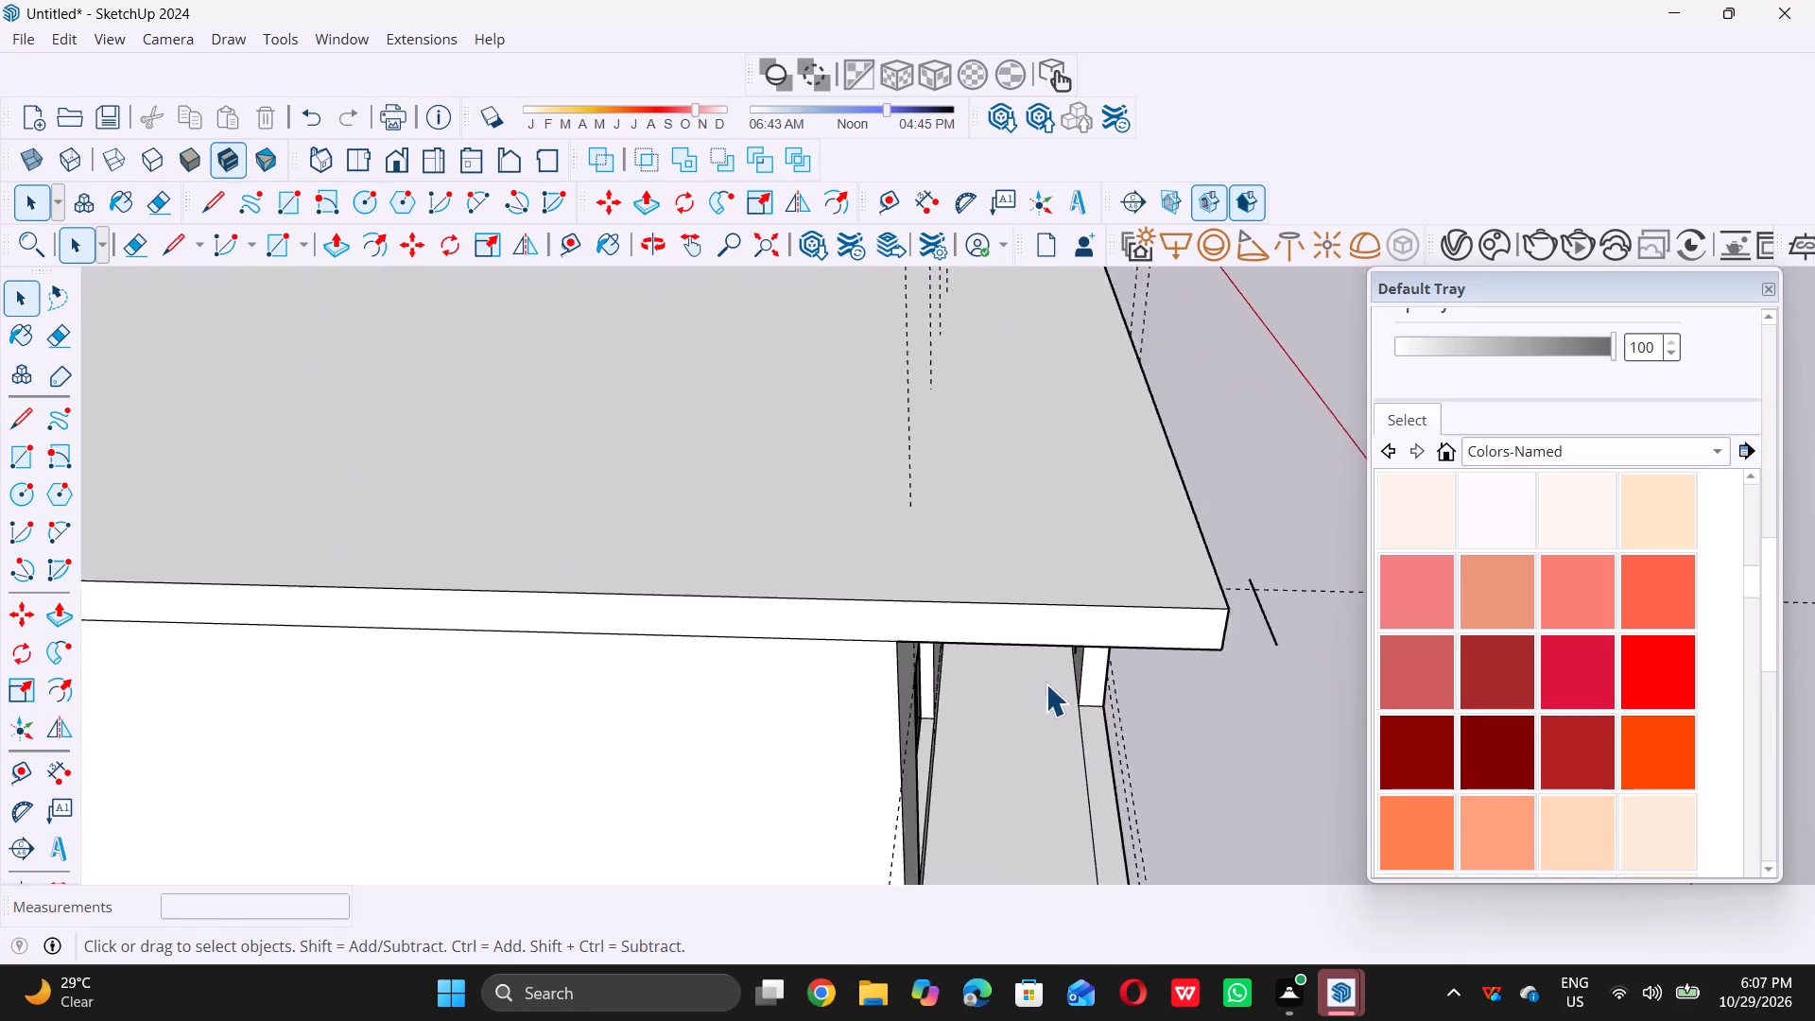
scroll(1046, 684, "up", 4)
middle_click_drag(1049, 657, 1016, 634)
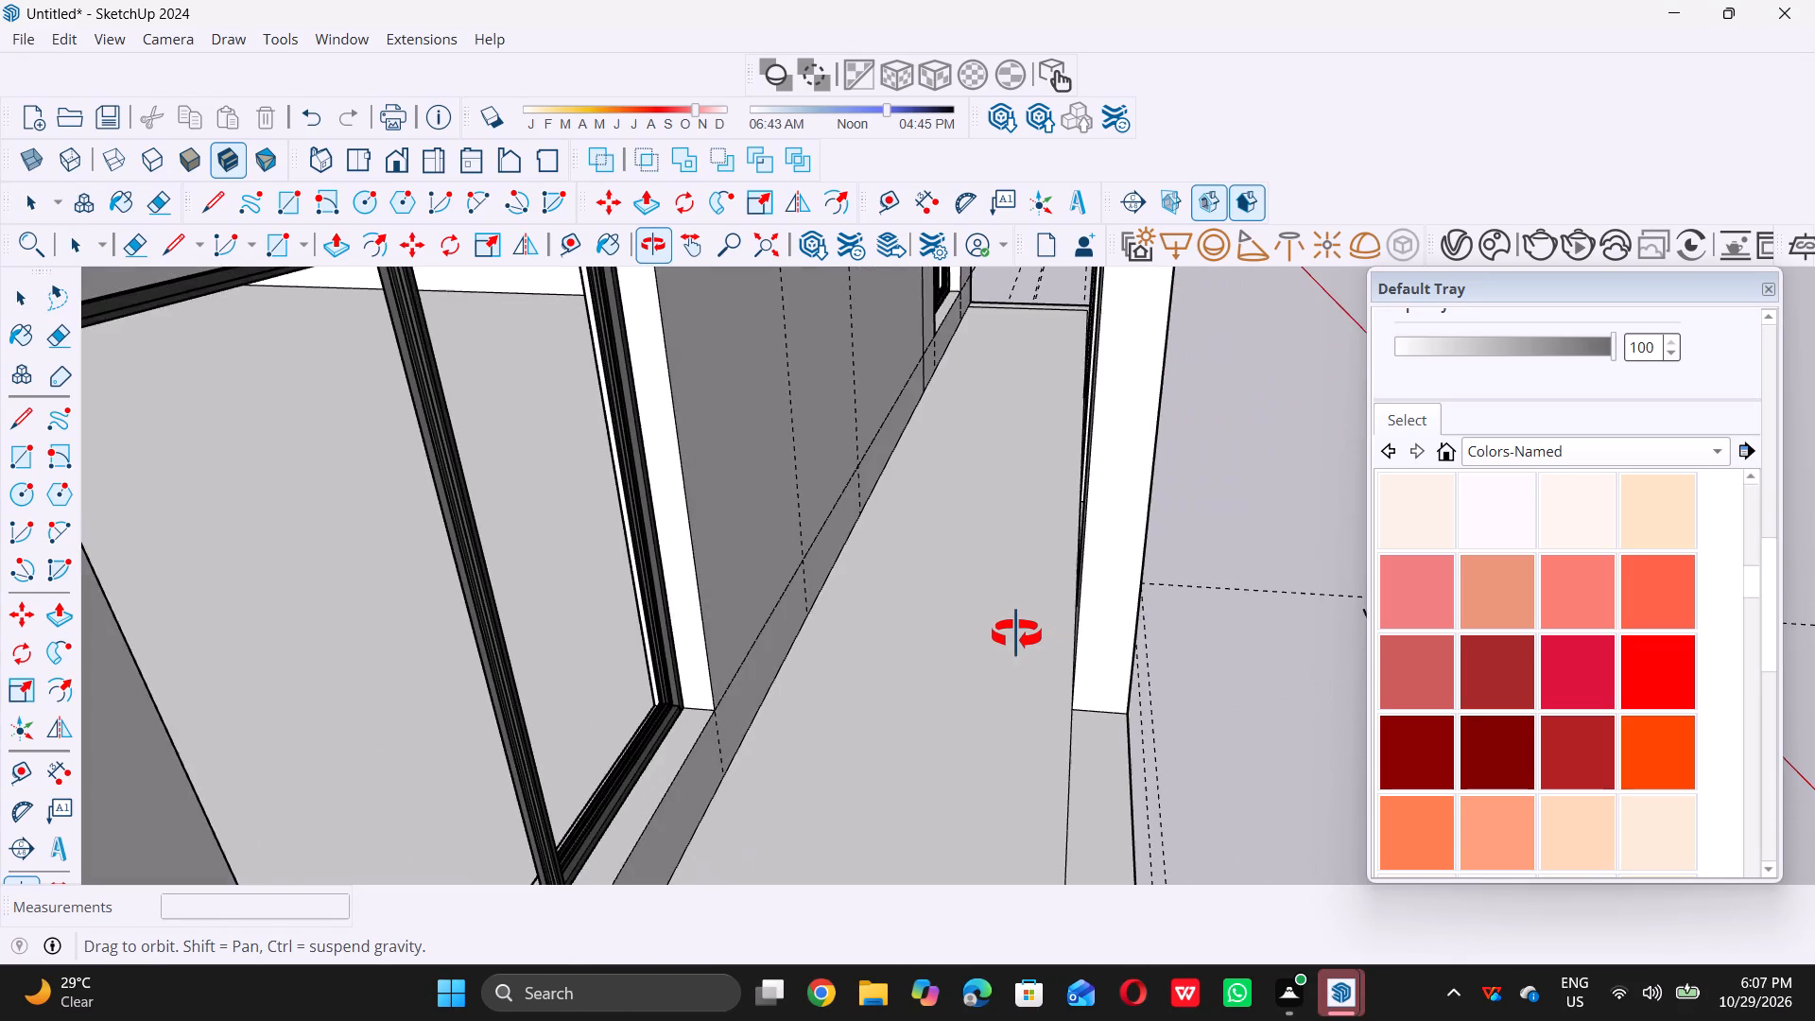
middle_click_drag(1016, 634, 1071, 638)
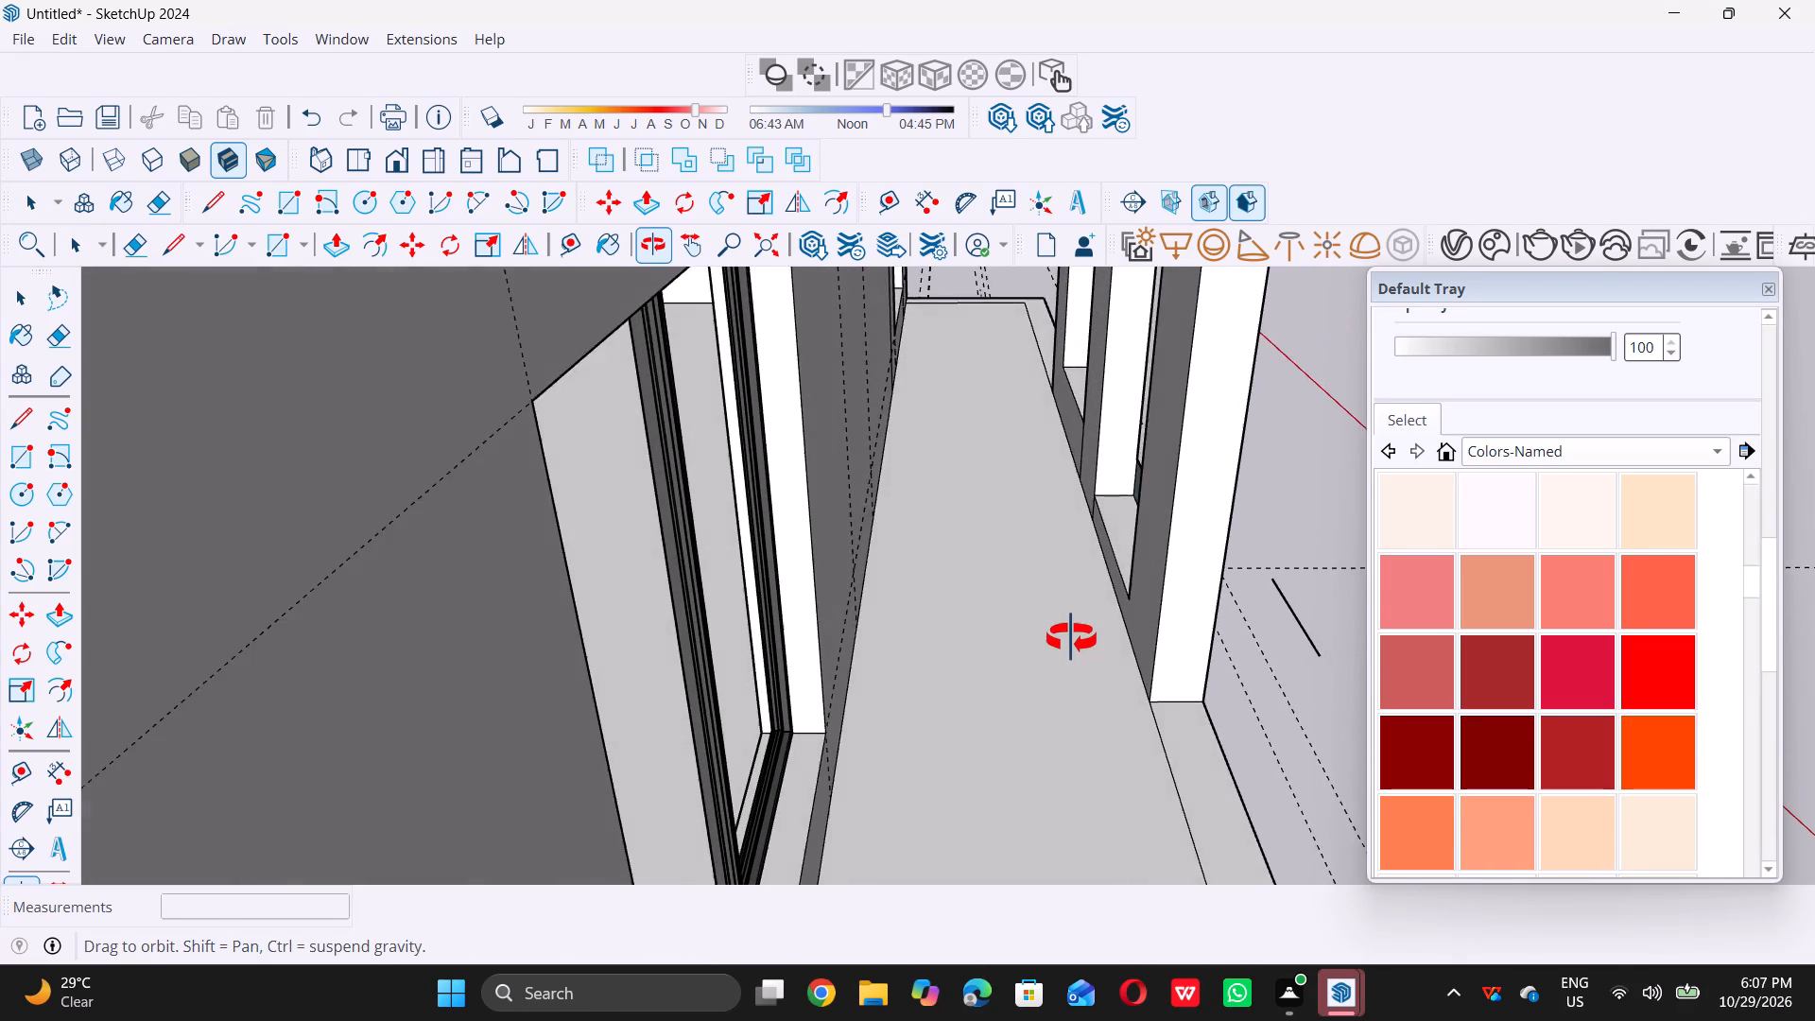
middle_click_drag(1071, 638, 1086, 637)
scroll(1103, 530, "up", 2)
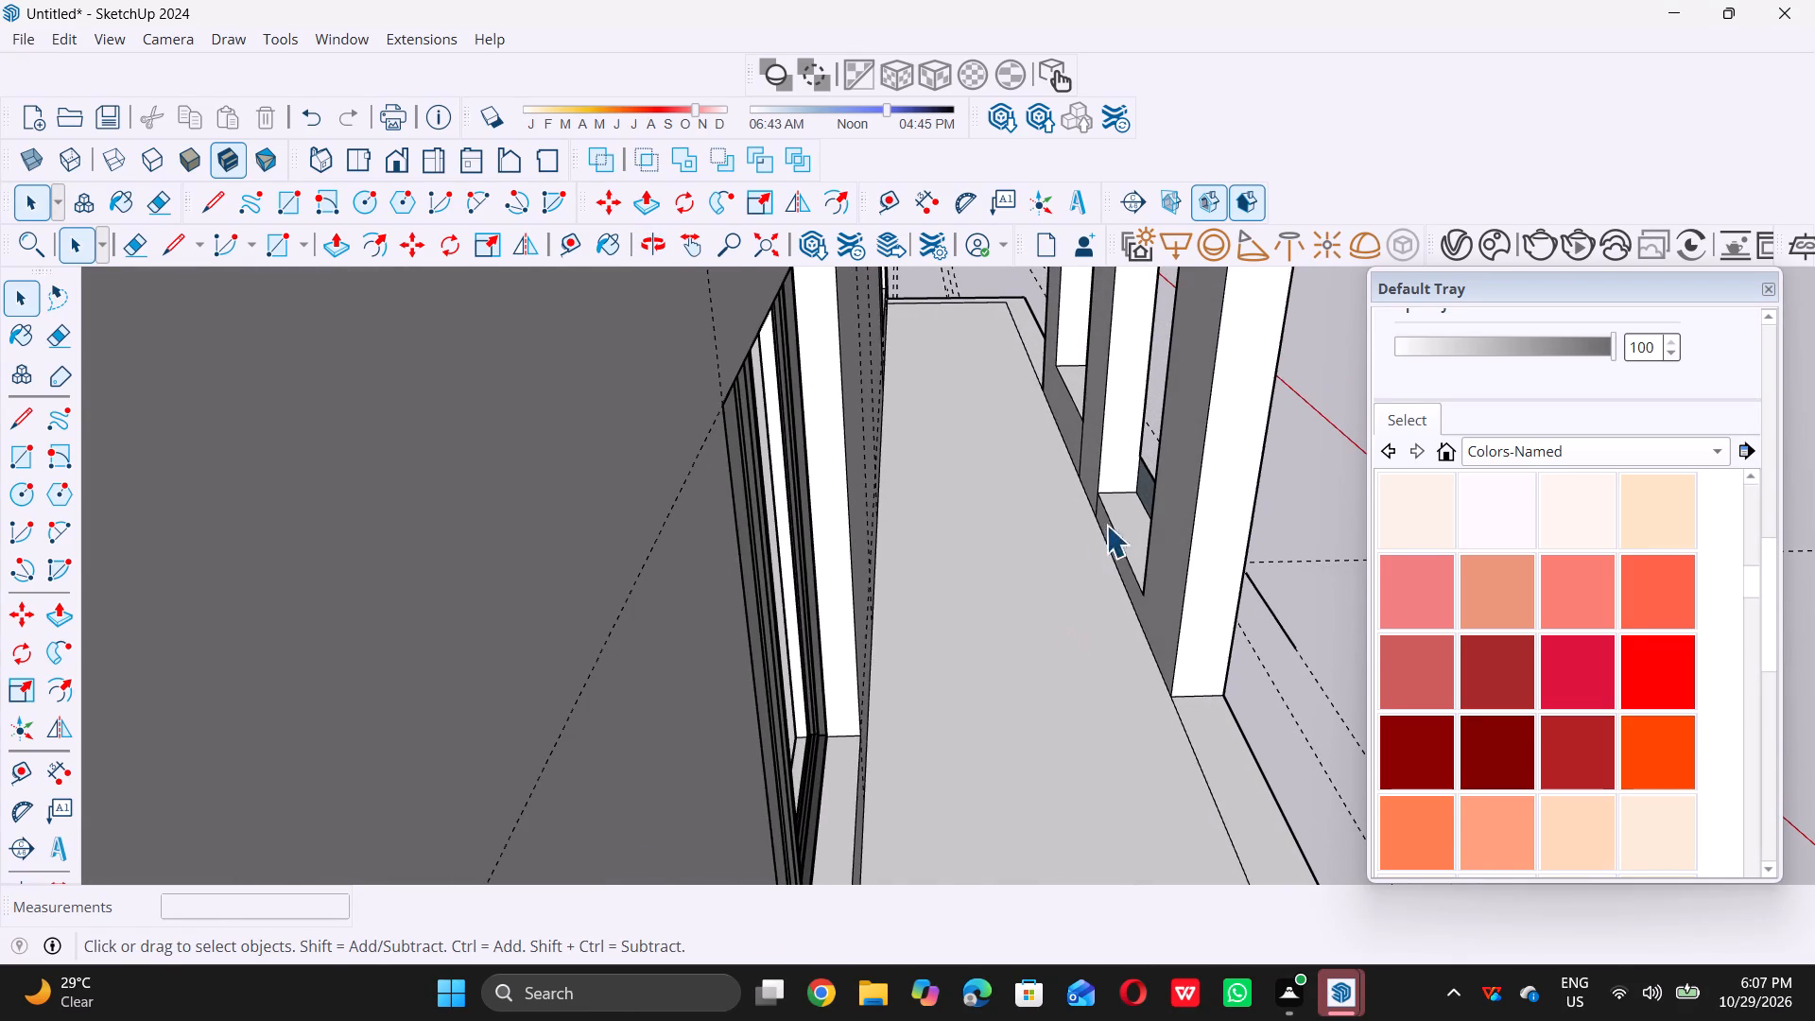
scroll(1106, 525, "up", 3)
scroll(1175, 447, "up", 5)
scroll(1144, 374, "up", 3)
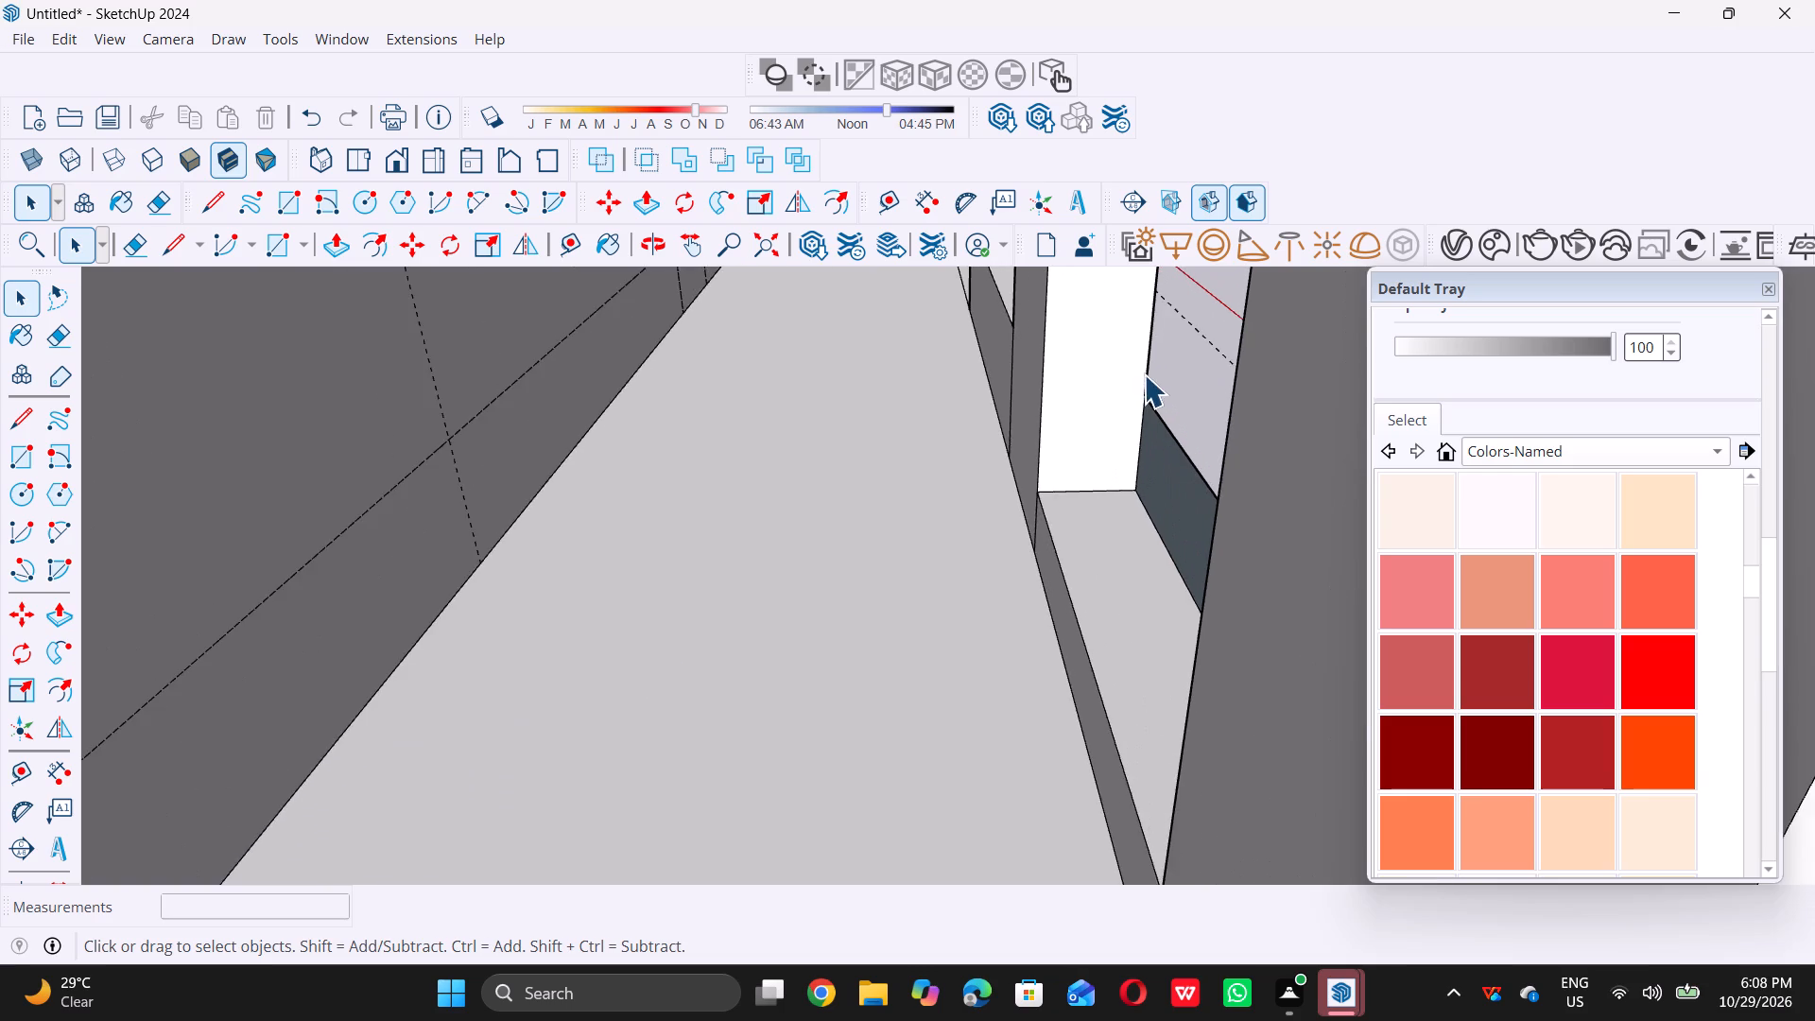
scroll(1144, 374, "up", 2)
middle_click_drag(1124, 495, 1133, 445)
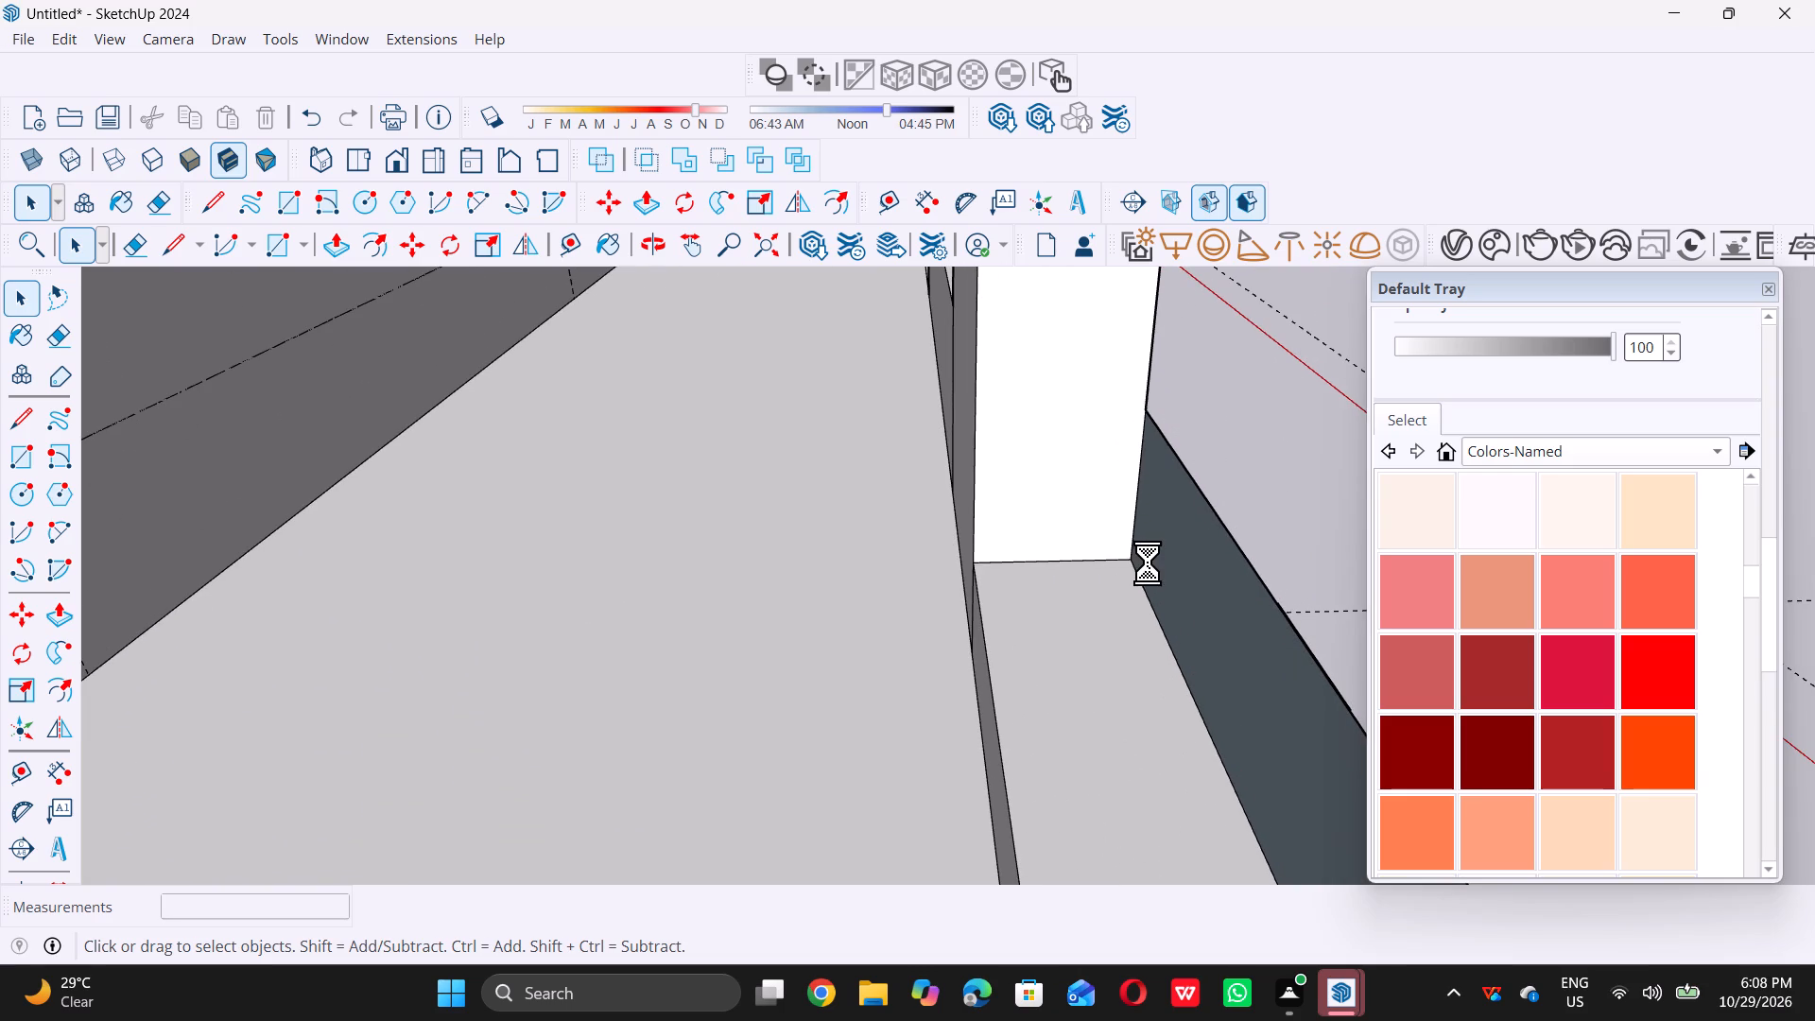
key("l")
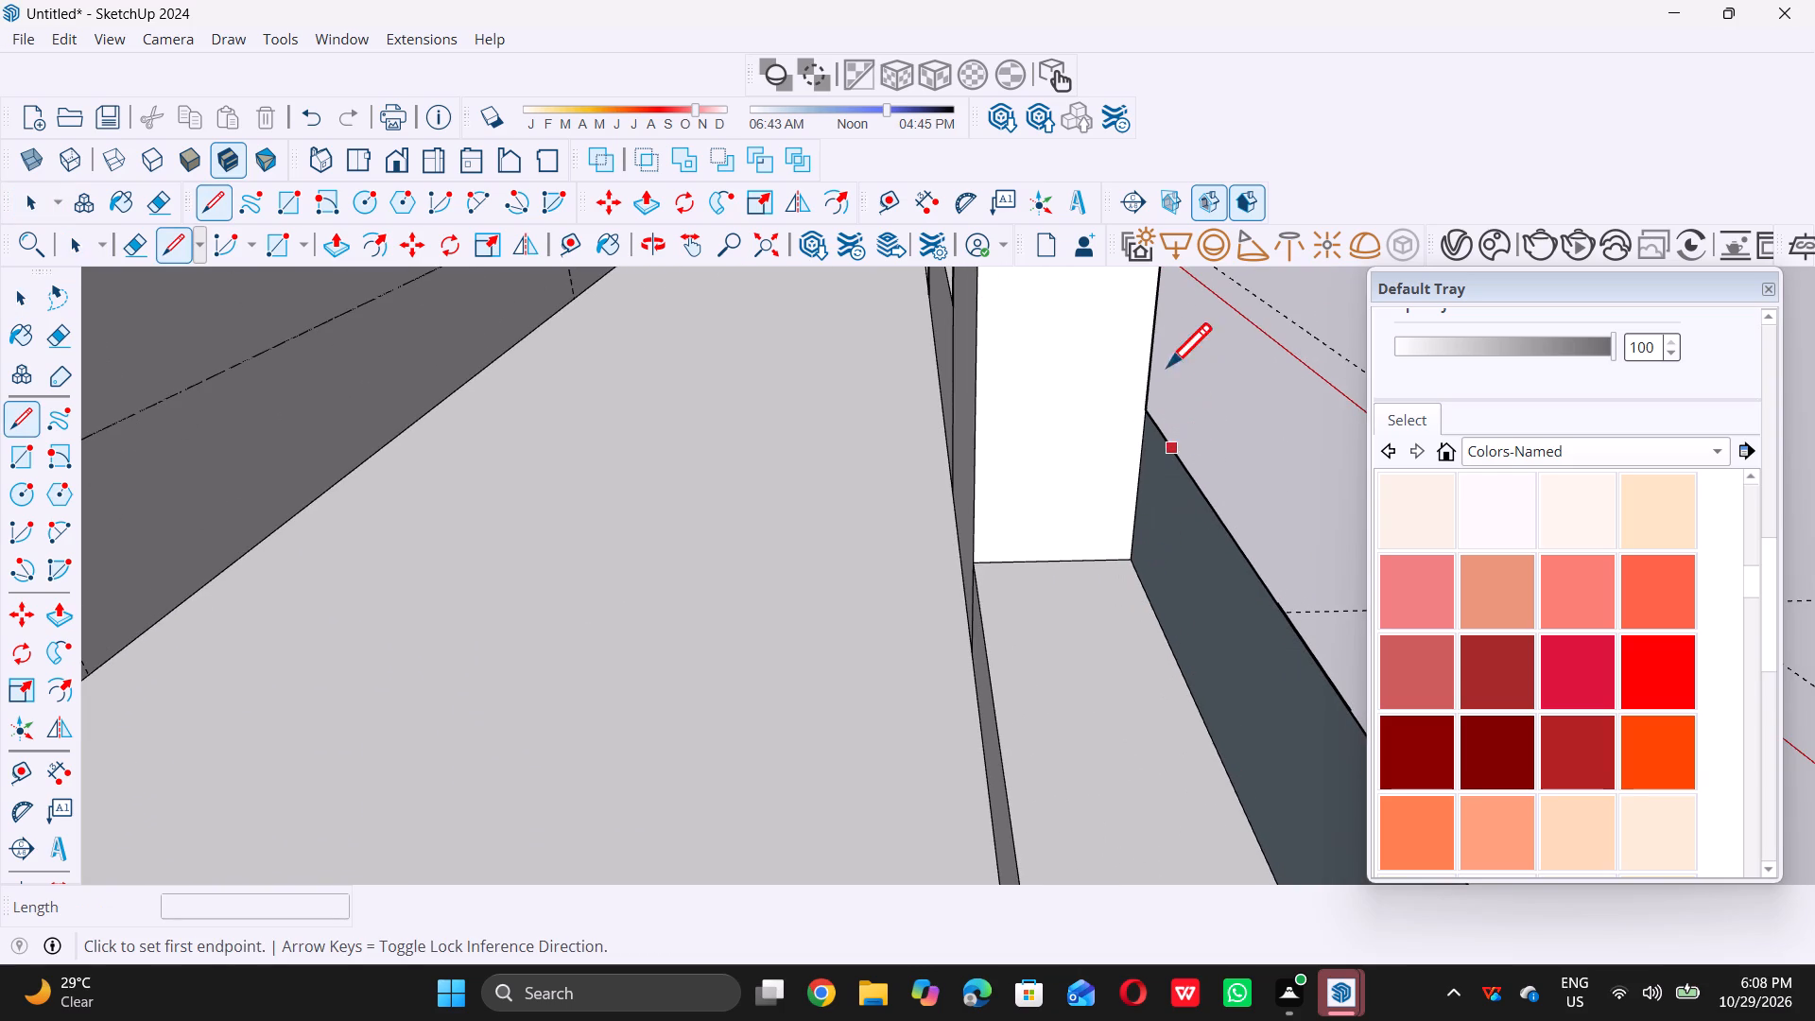
double_click(1154, 415)
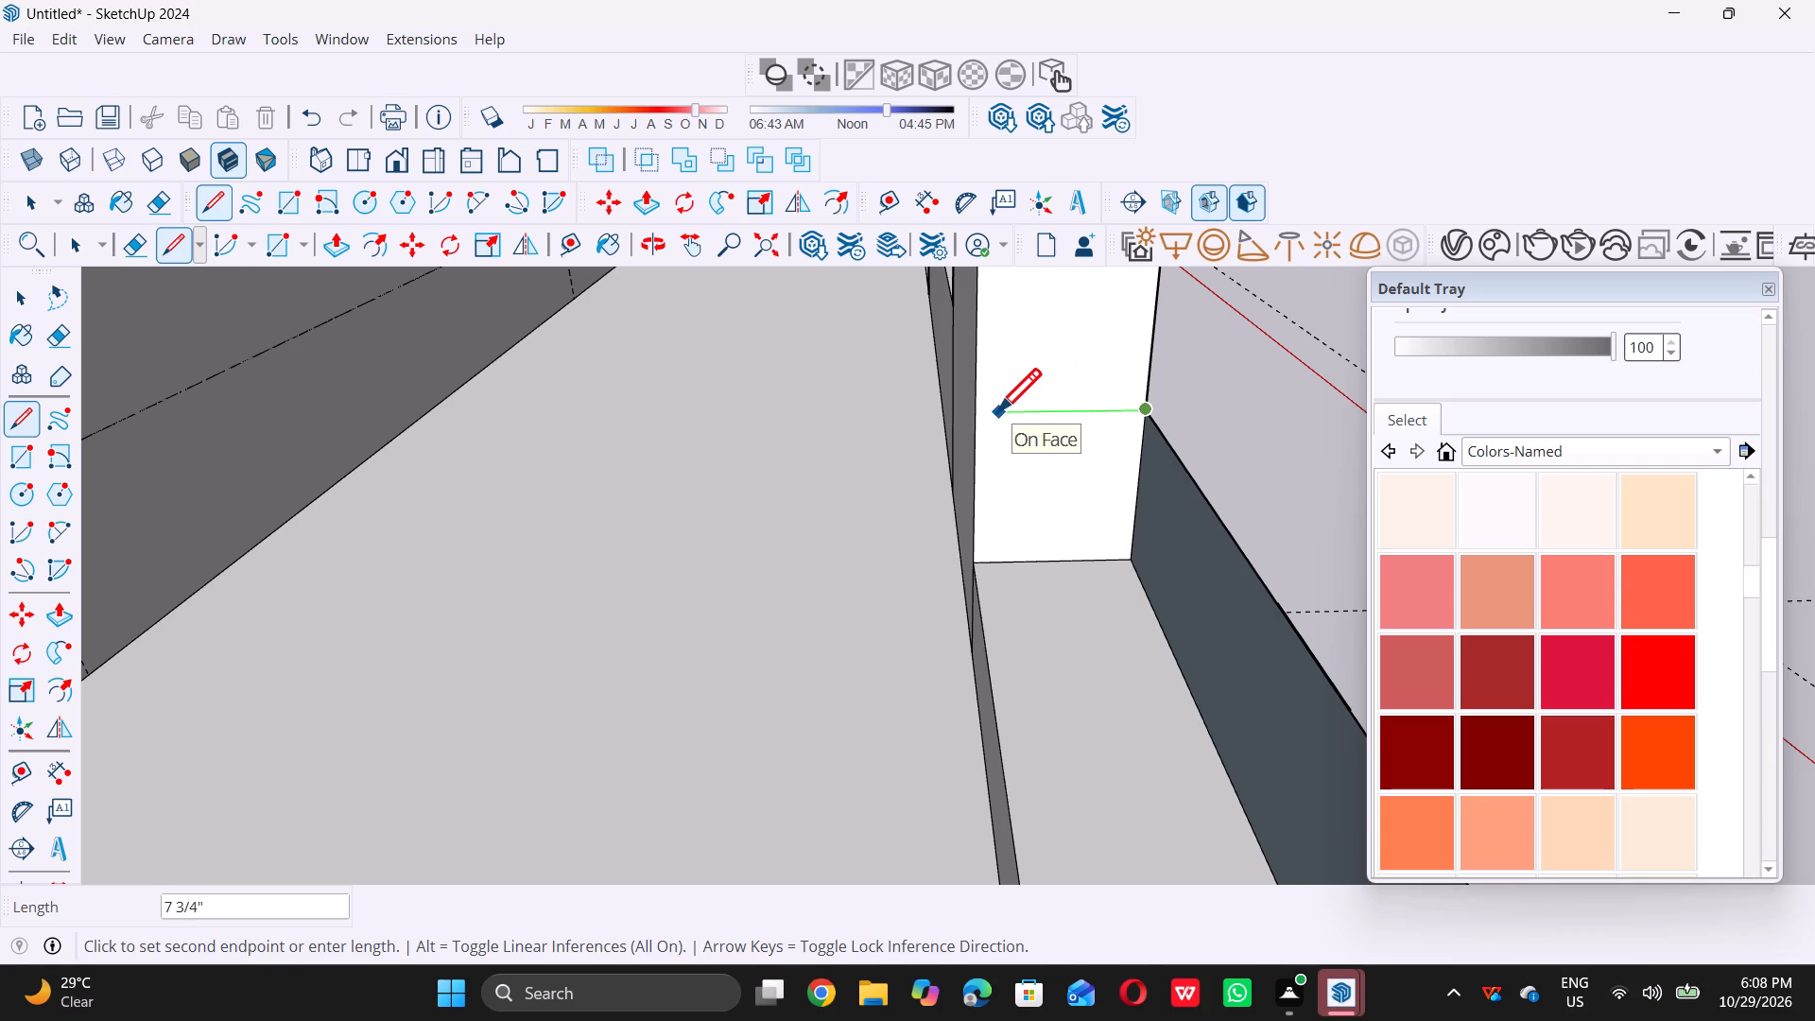
double_click(985, 410)
key("space")
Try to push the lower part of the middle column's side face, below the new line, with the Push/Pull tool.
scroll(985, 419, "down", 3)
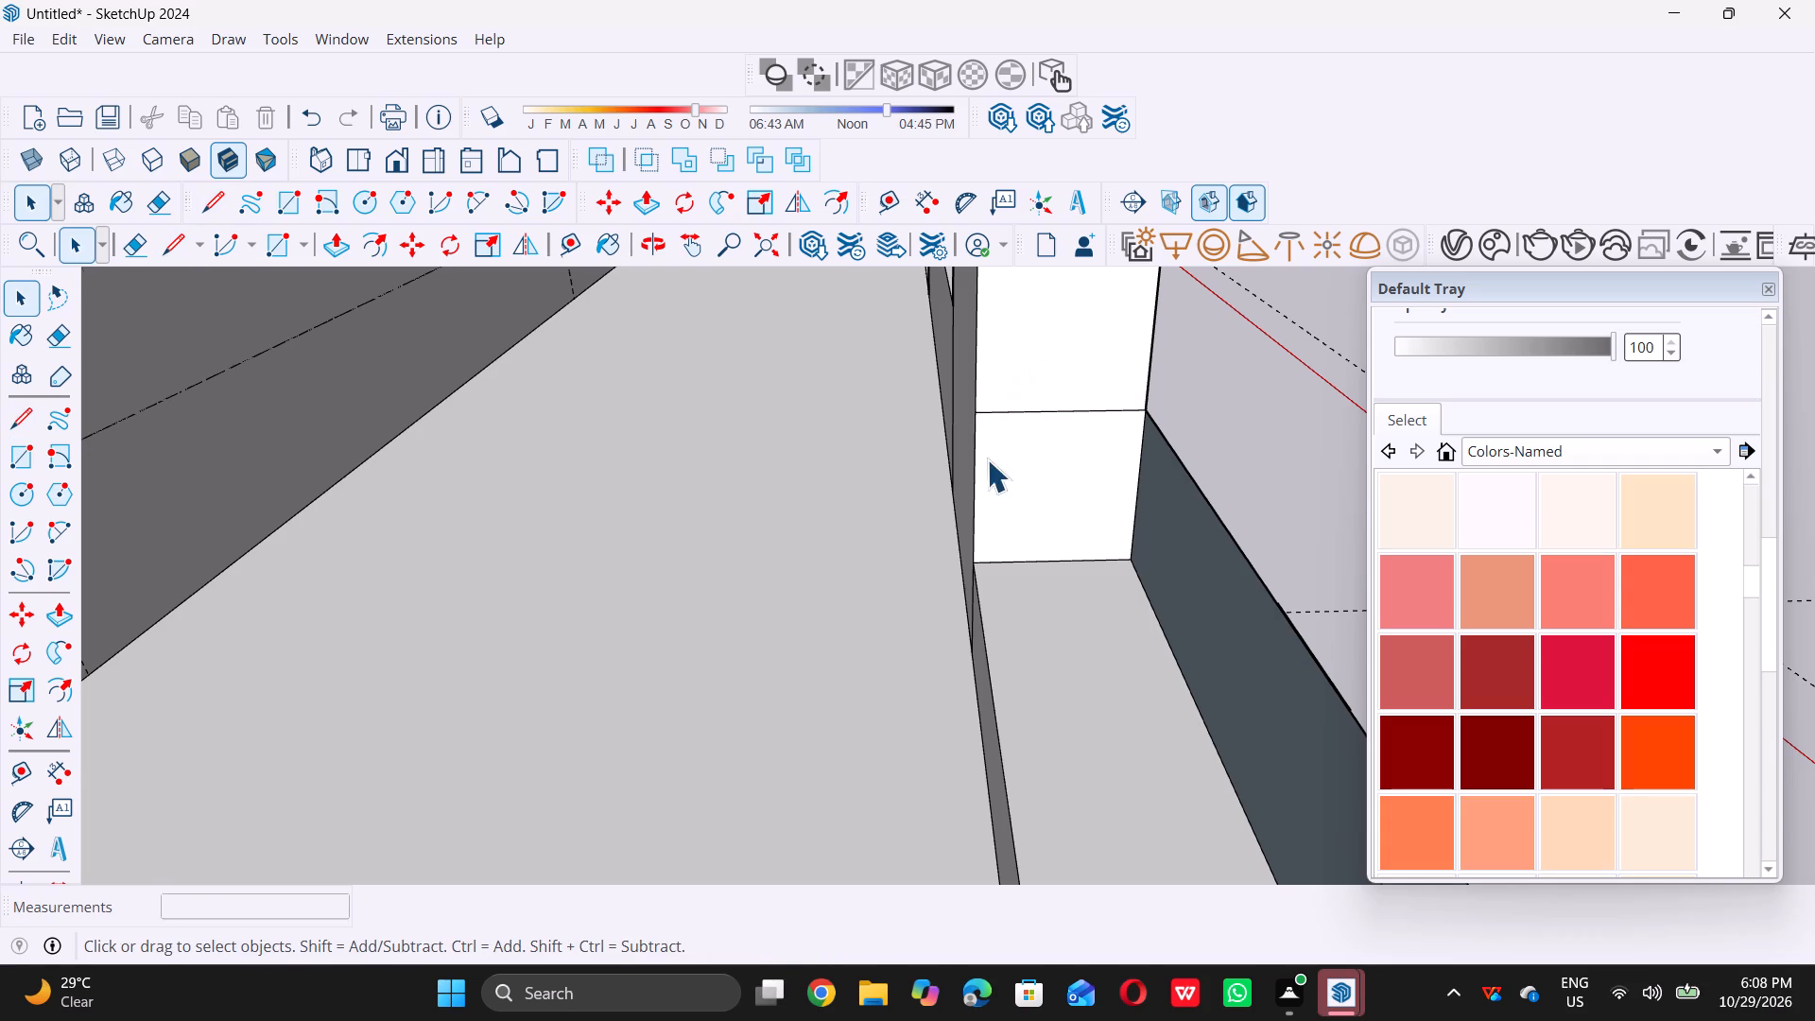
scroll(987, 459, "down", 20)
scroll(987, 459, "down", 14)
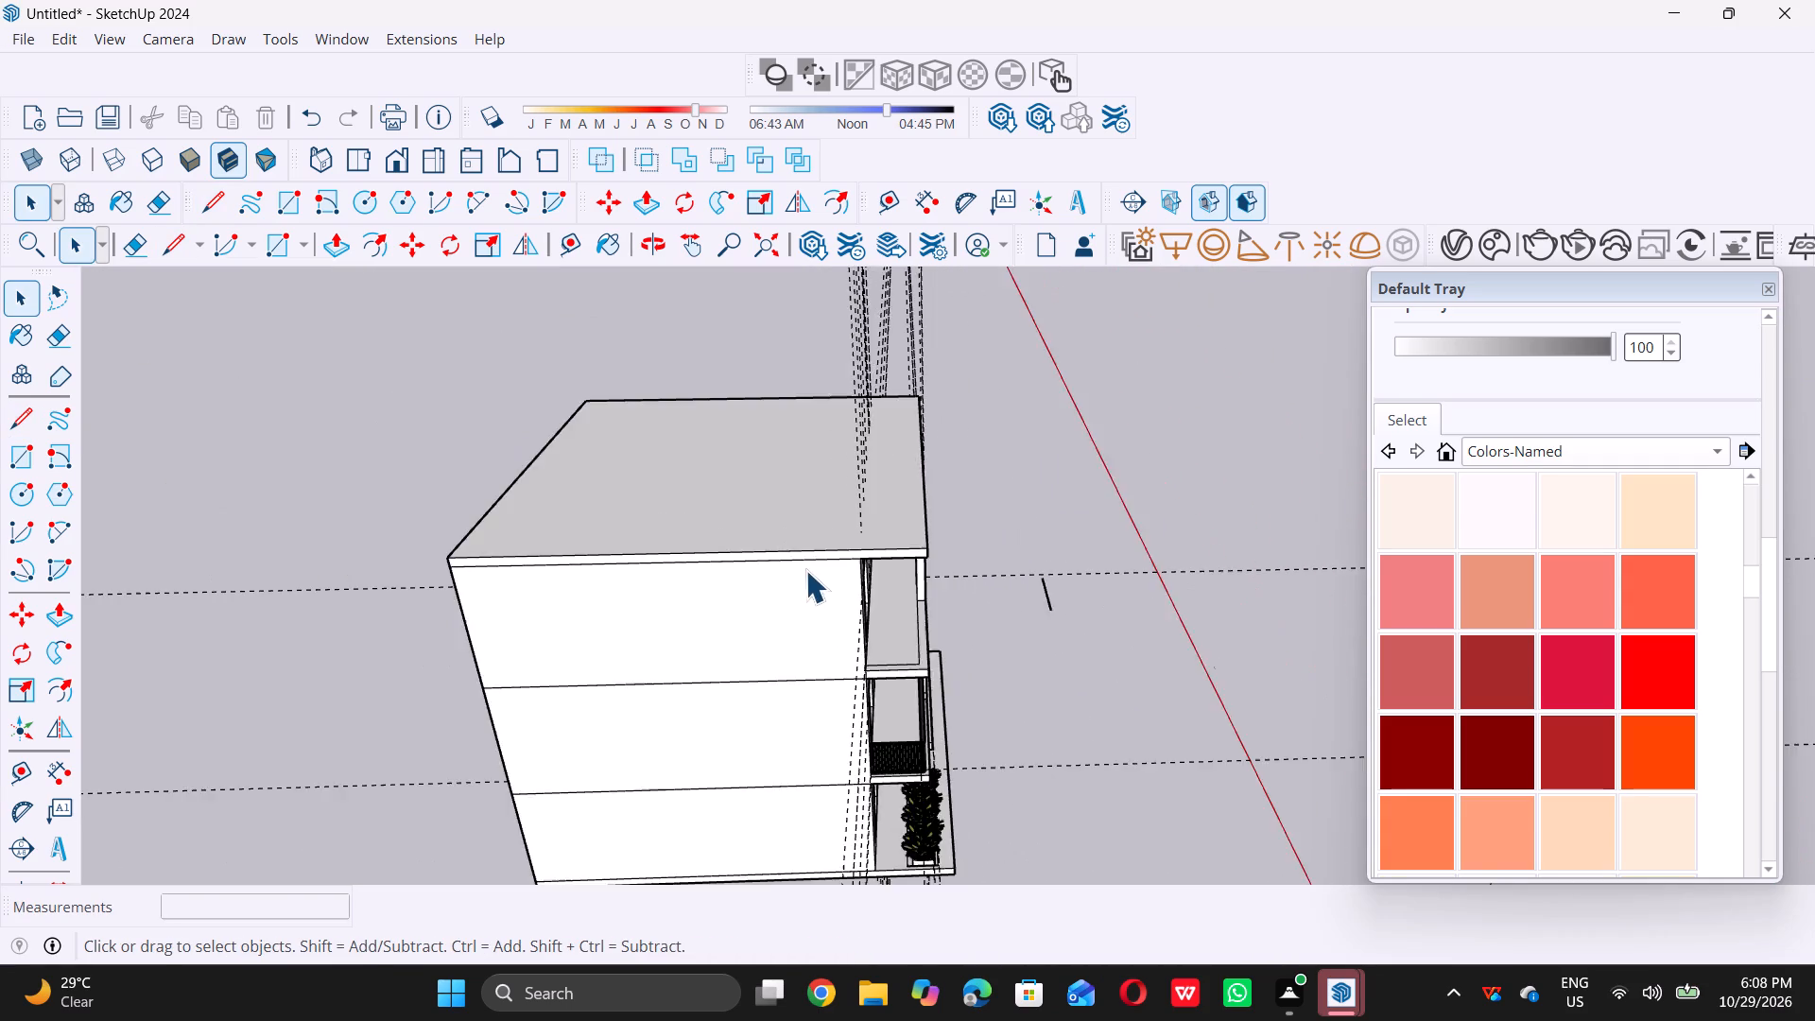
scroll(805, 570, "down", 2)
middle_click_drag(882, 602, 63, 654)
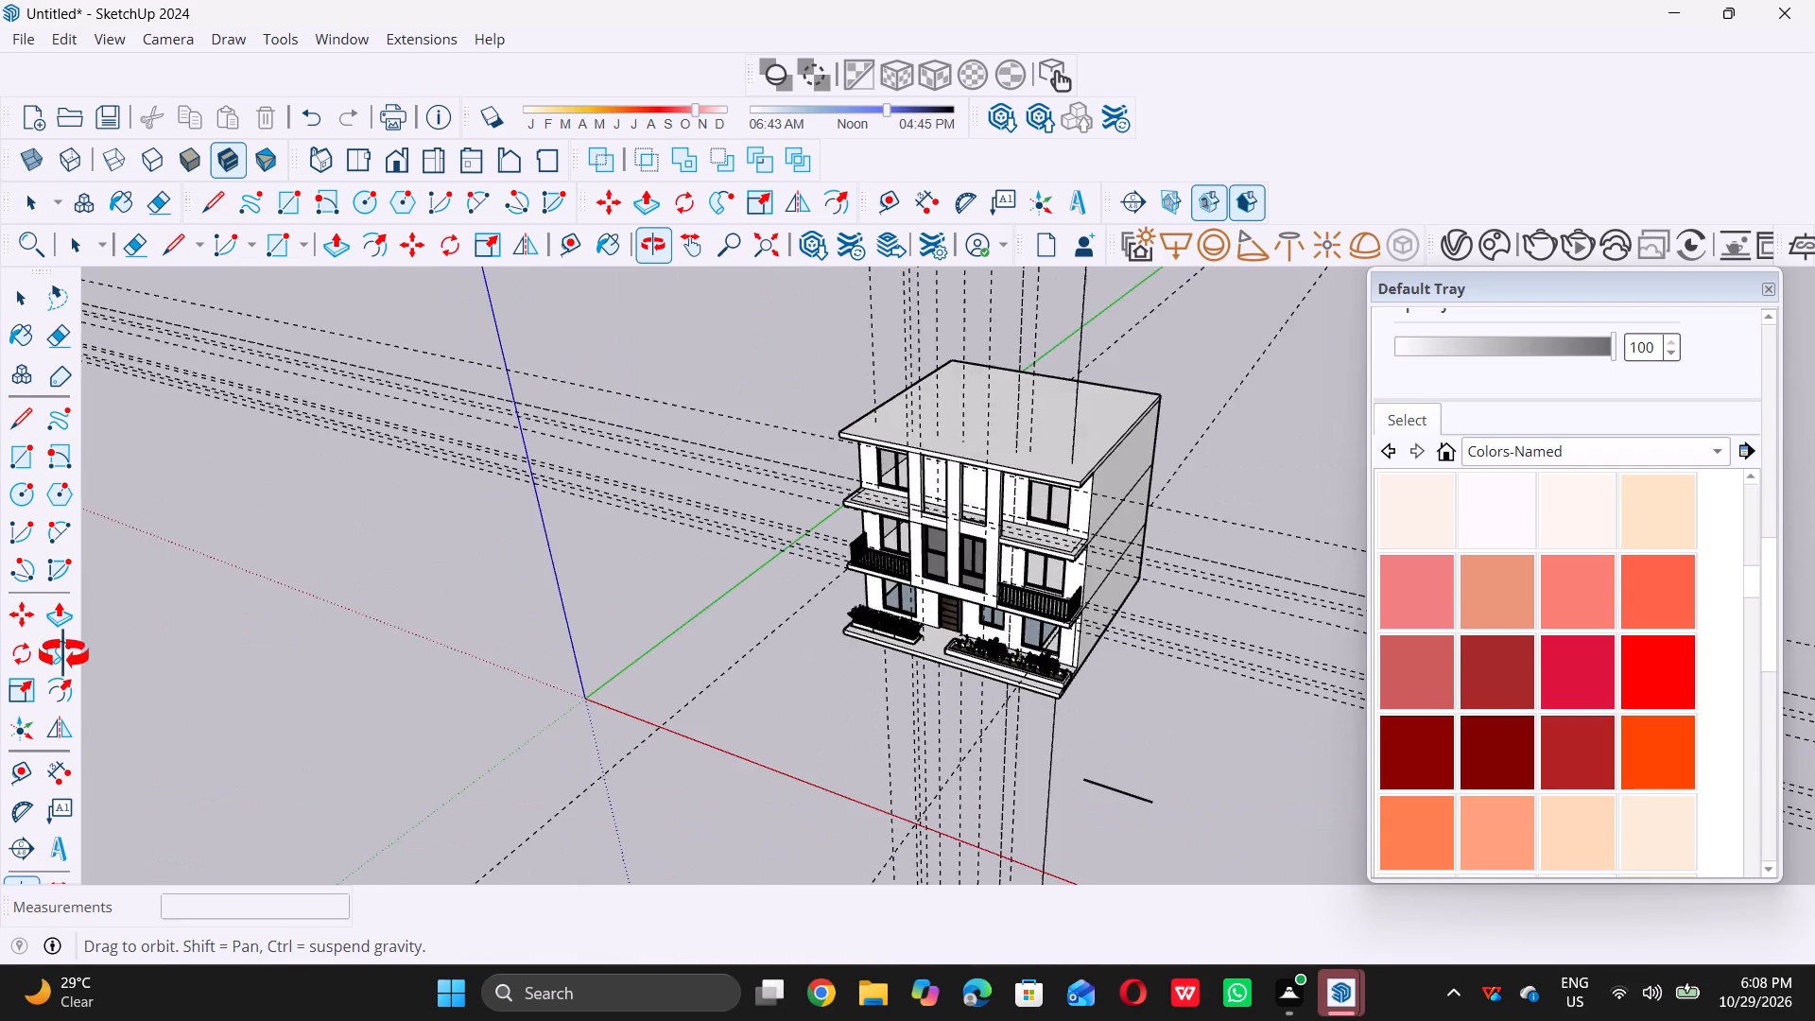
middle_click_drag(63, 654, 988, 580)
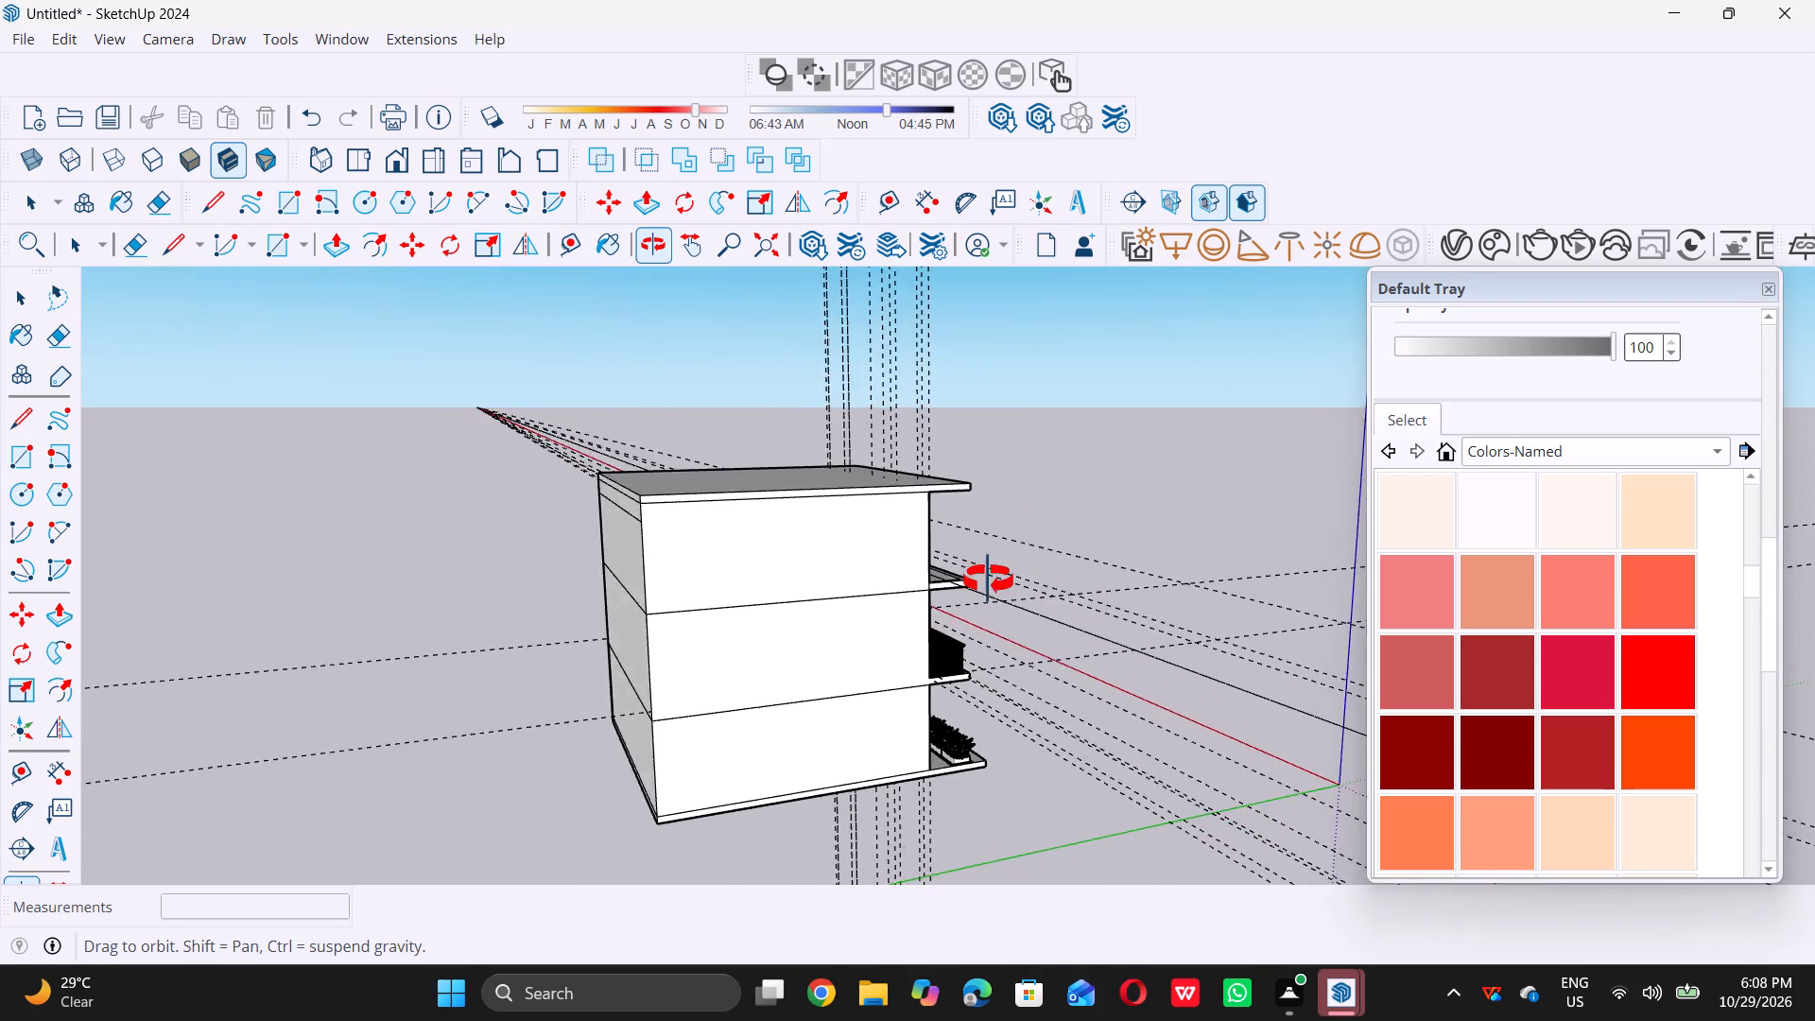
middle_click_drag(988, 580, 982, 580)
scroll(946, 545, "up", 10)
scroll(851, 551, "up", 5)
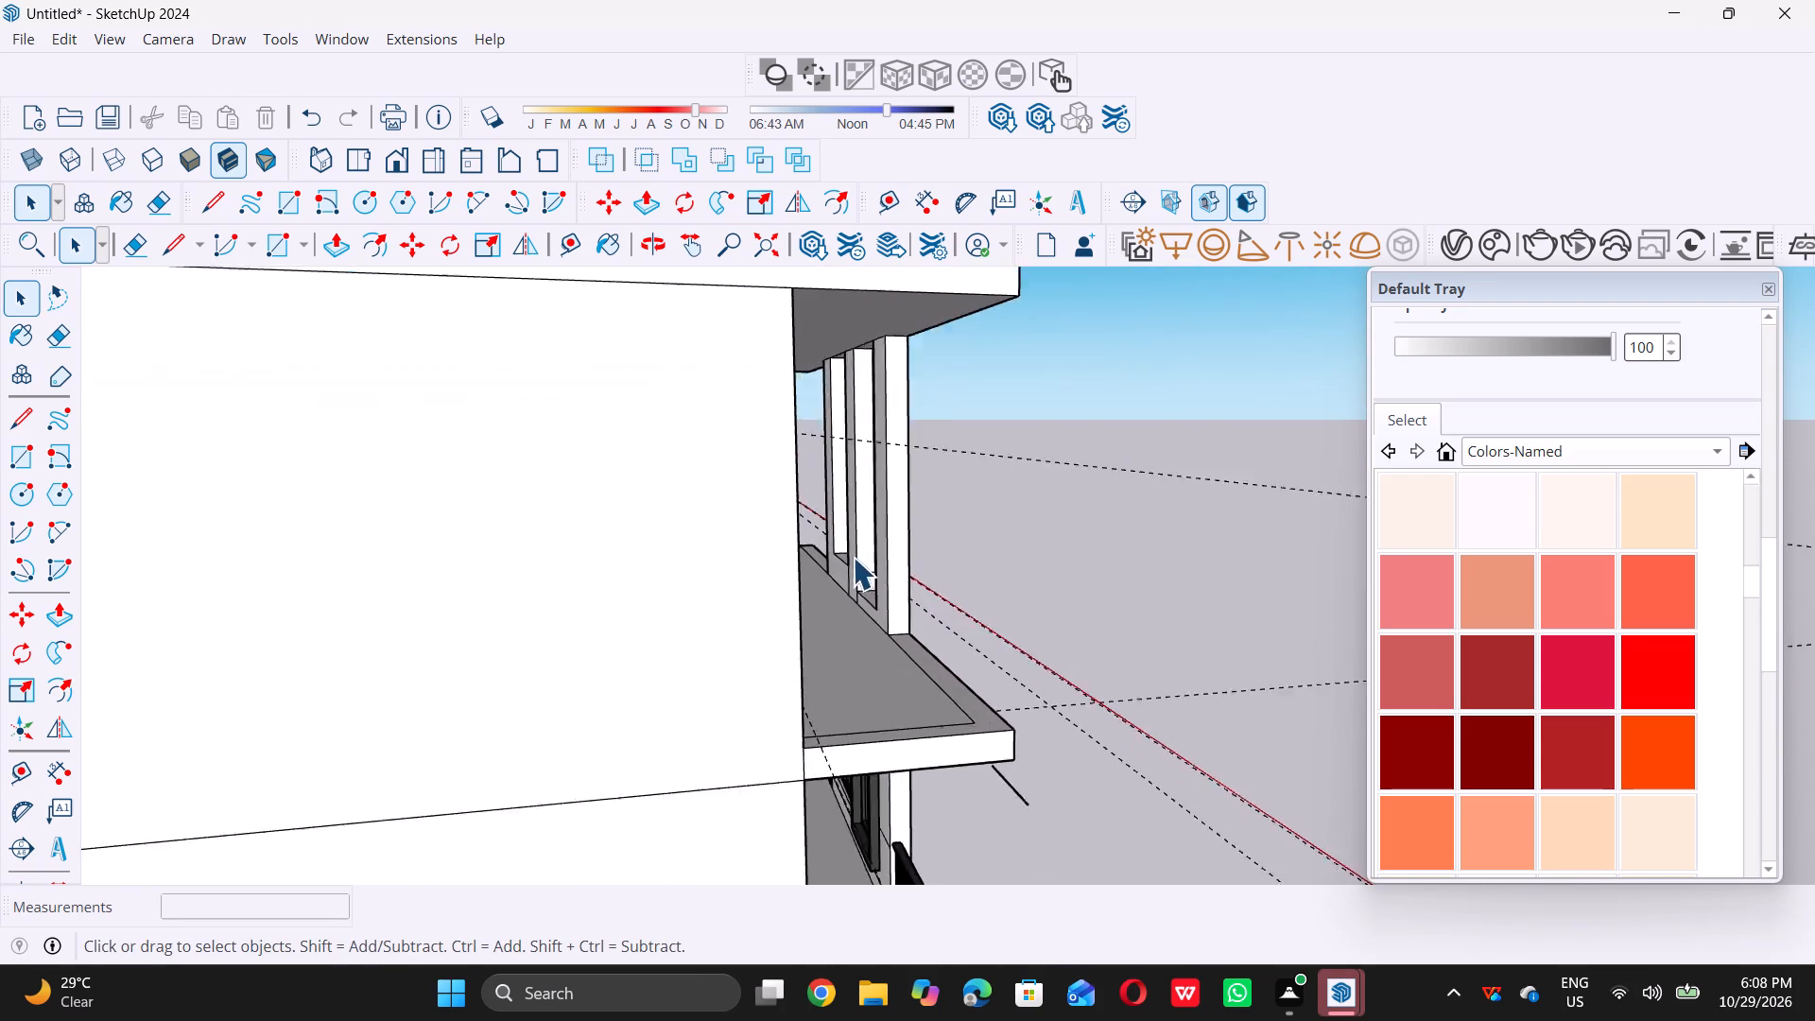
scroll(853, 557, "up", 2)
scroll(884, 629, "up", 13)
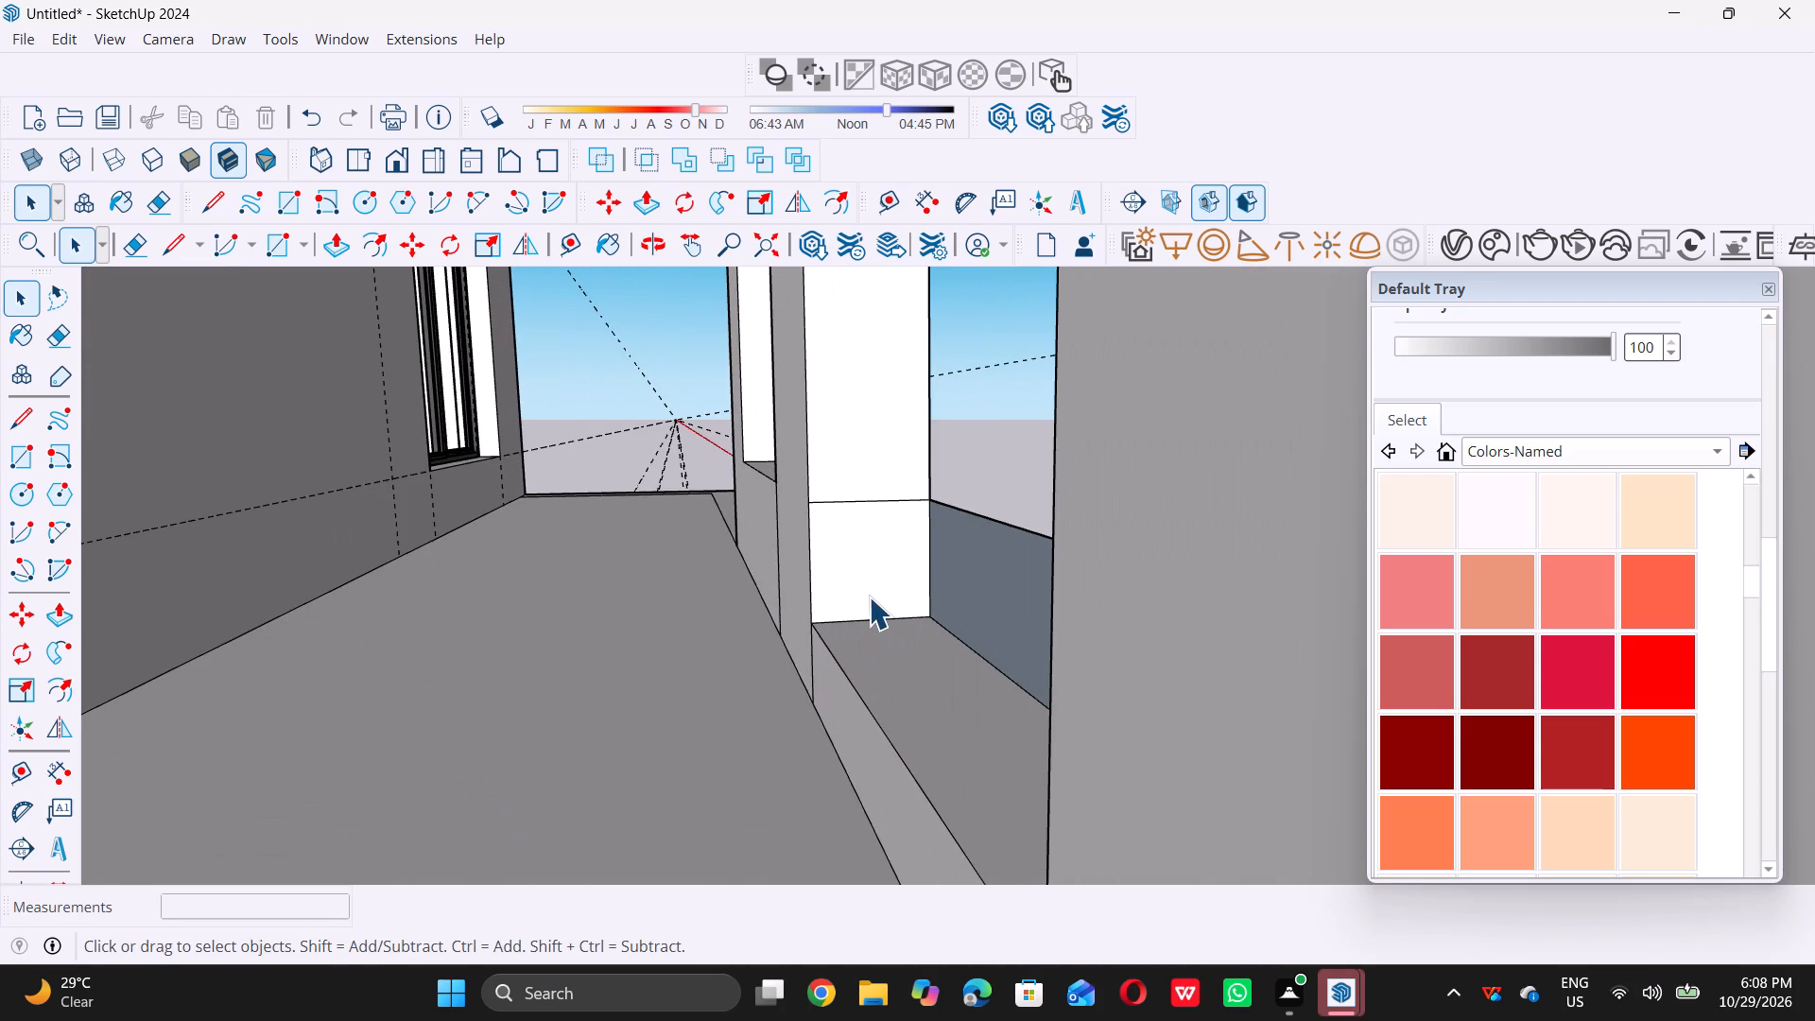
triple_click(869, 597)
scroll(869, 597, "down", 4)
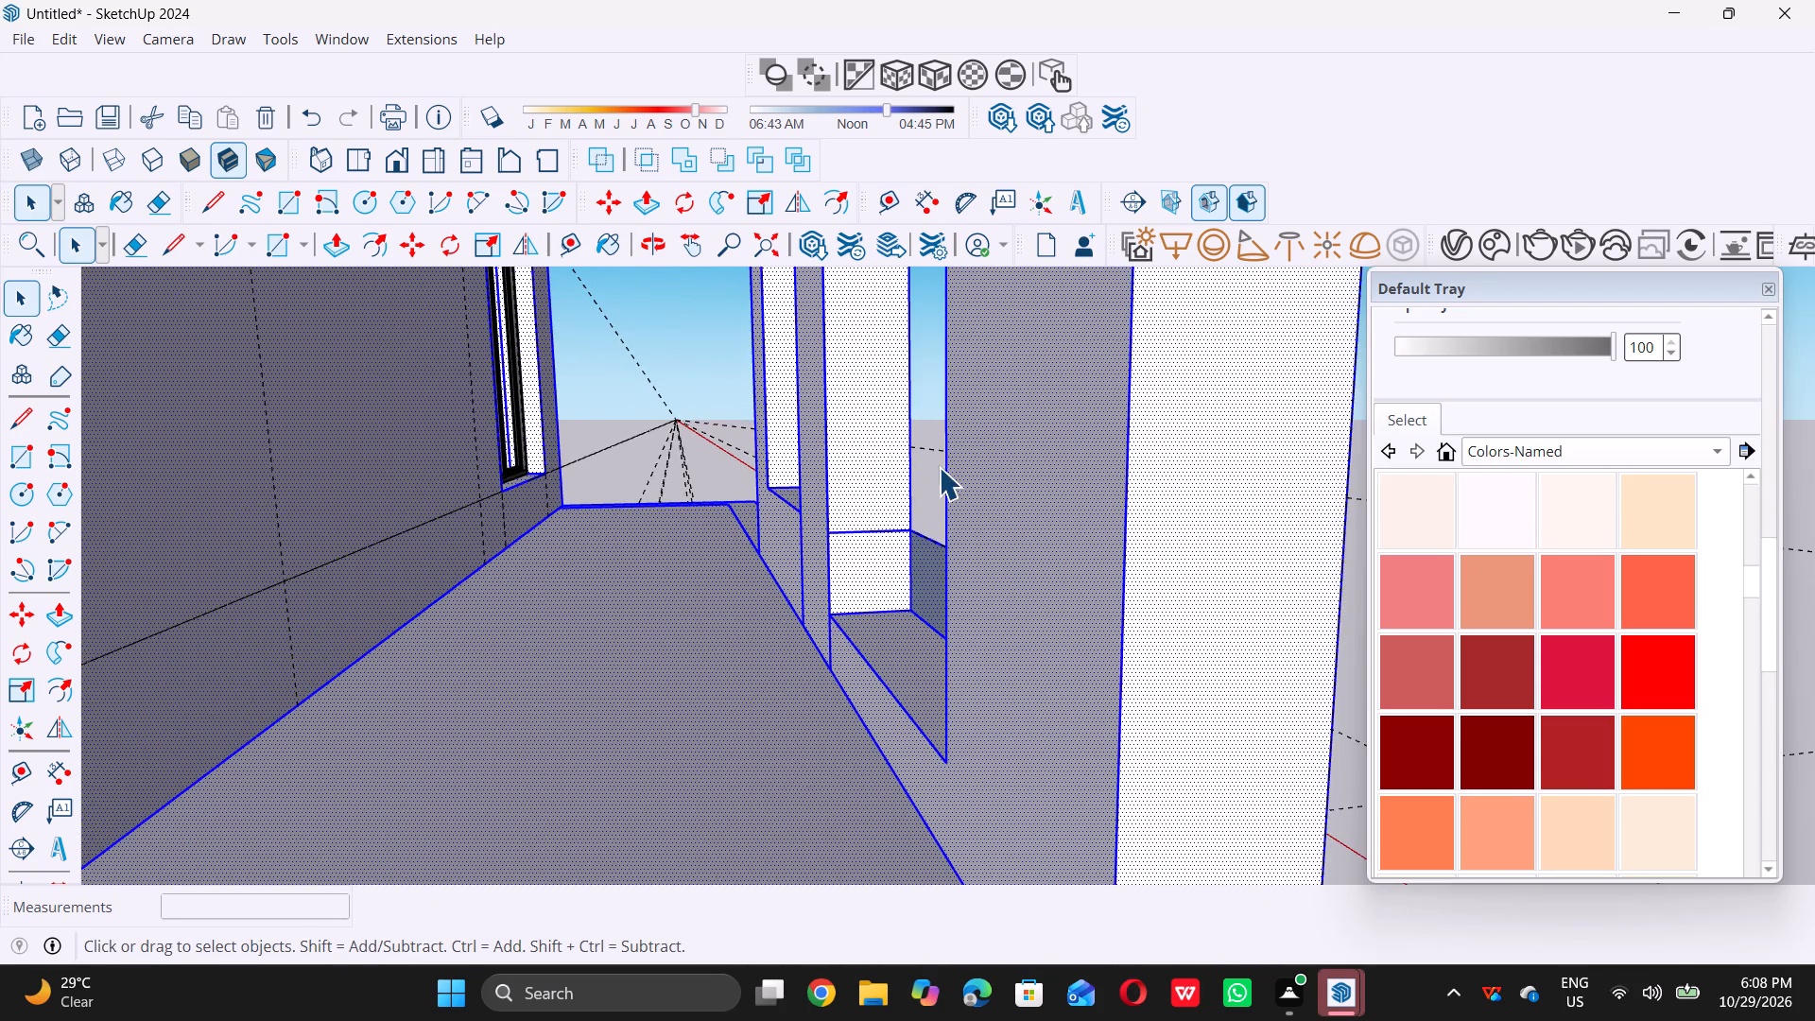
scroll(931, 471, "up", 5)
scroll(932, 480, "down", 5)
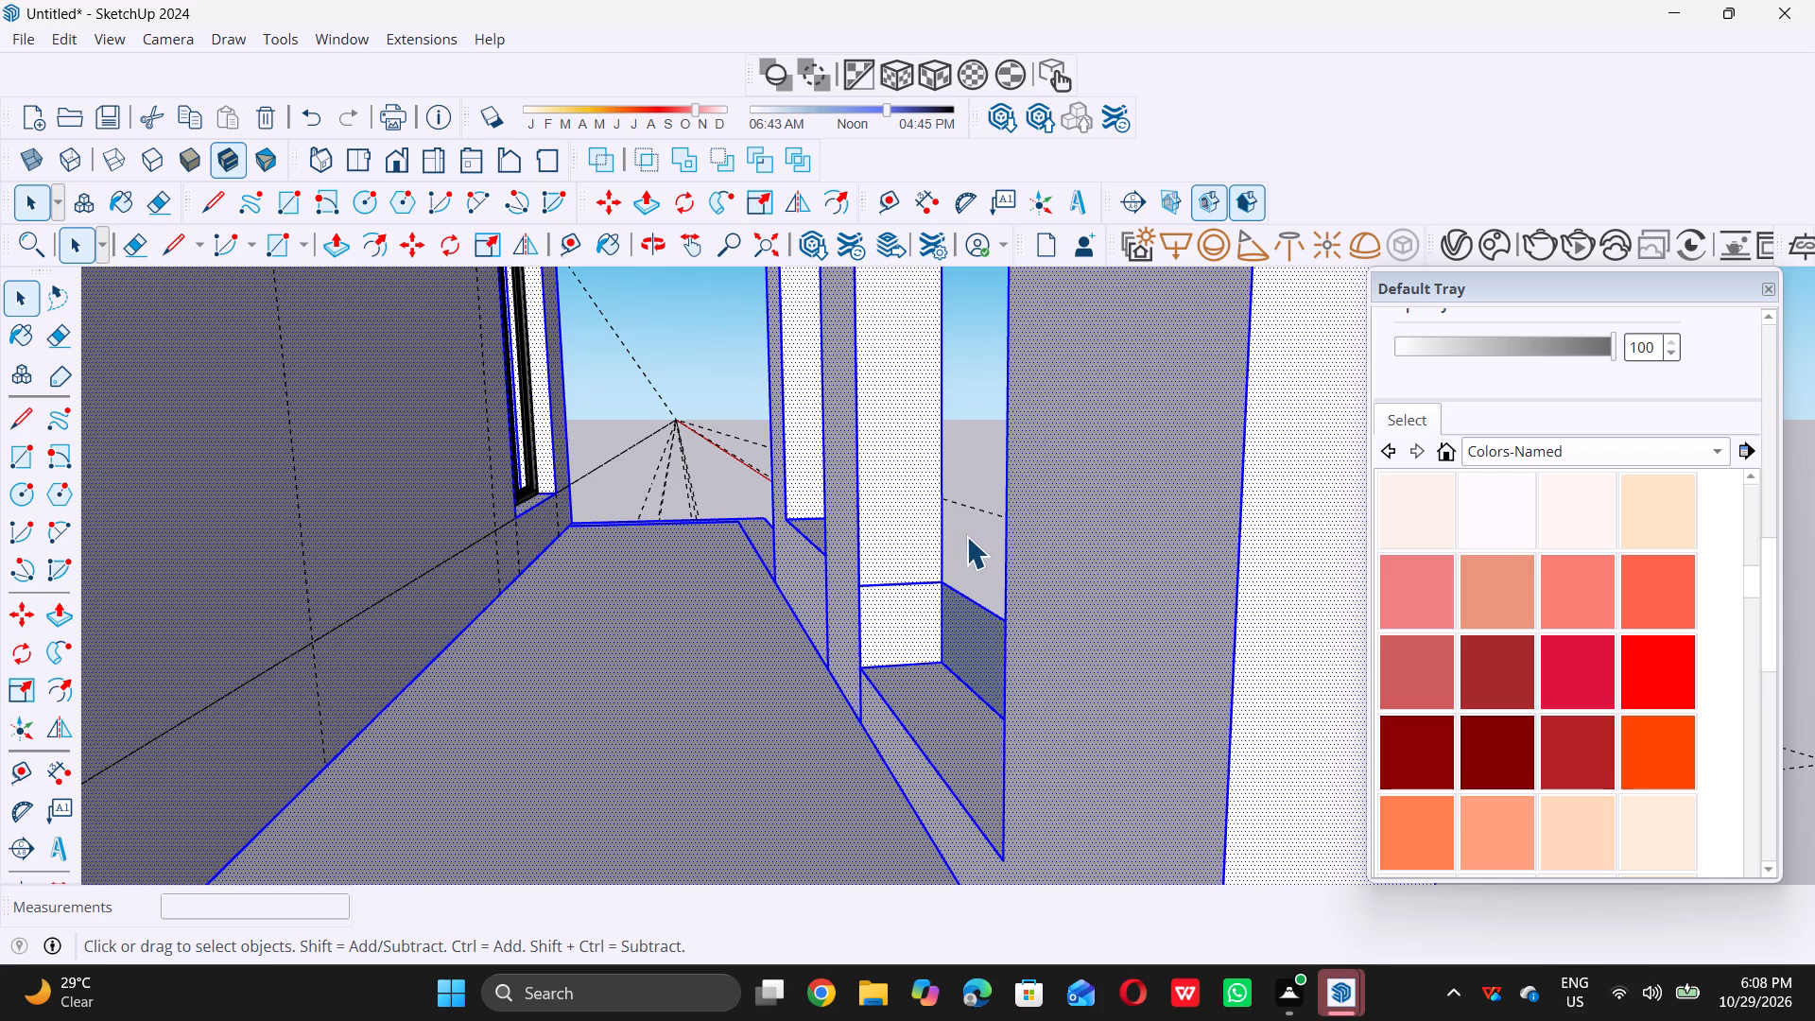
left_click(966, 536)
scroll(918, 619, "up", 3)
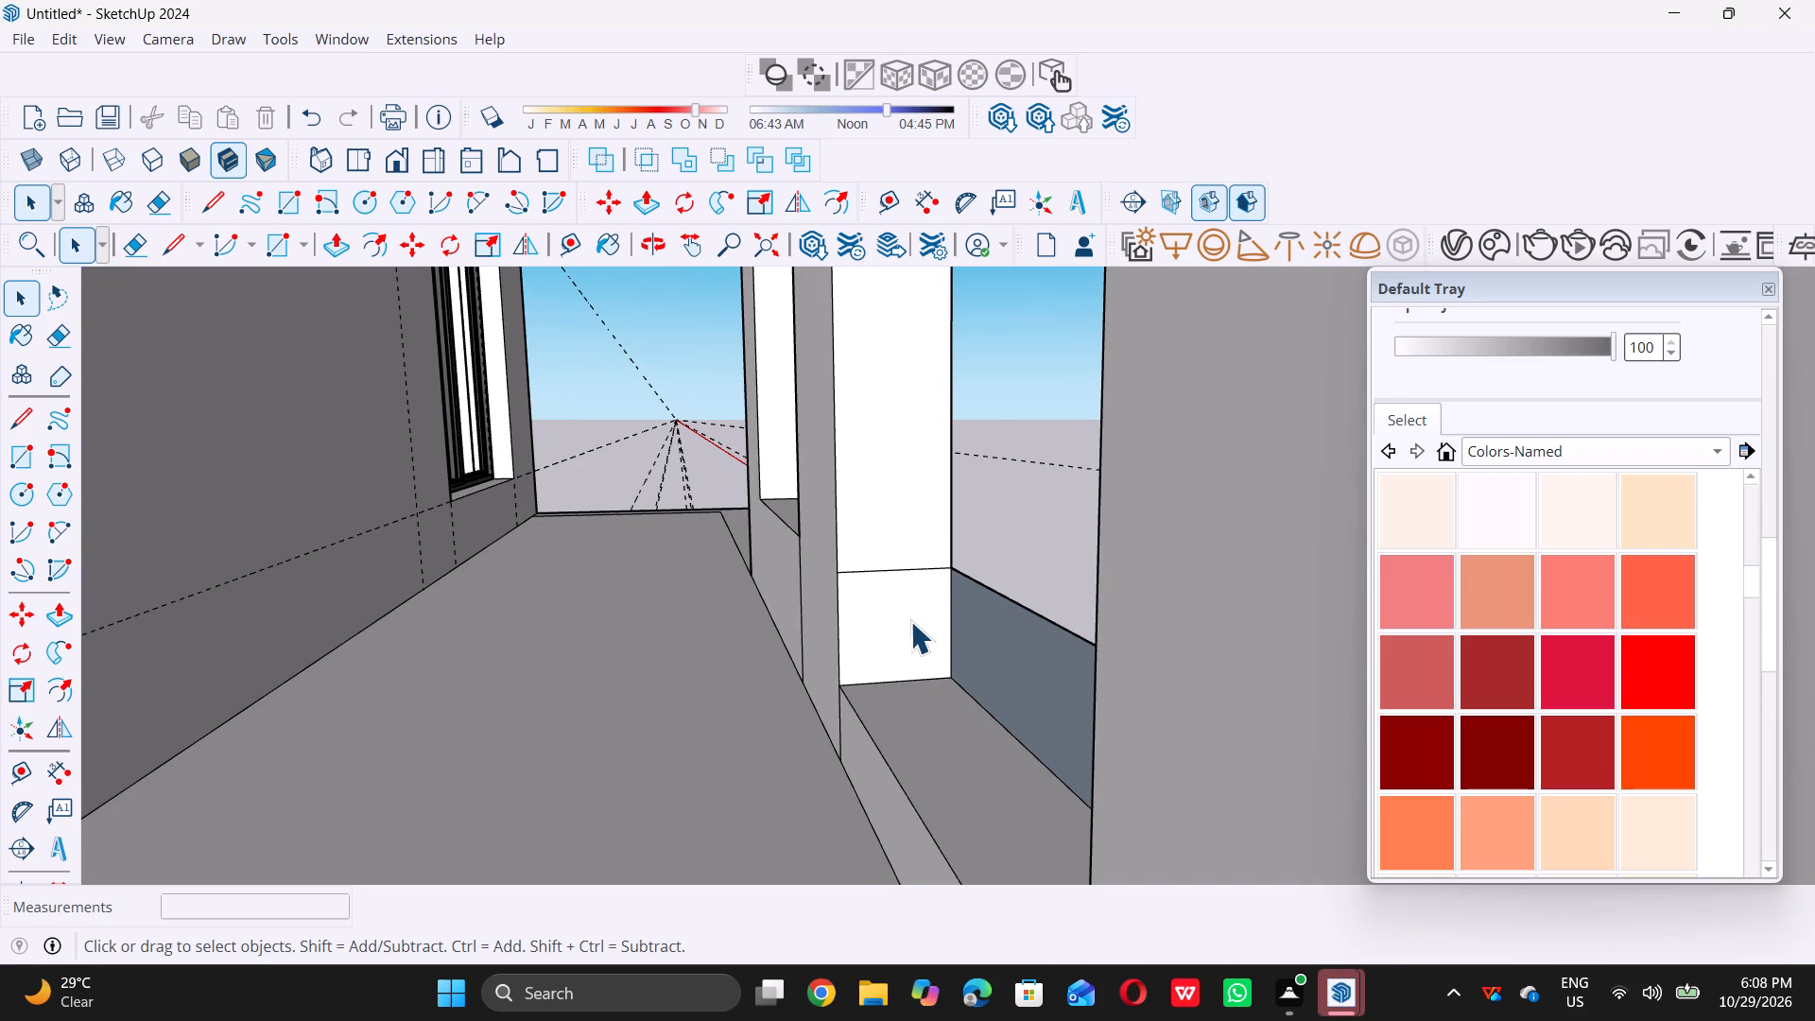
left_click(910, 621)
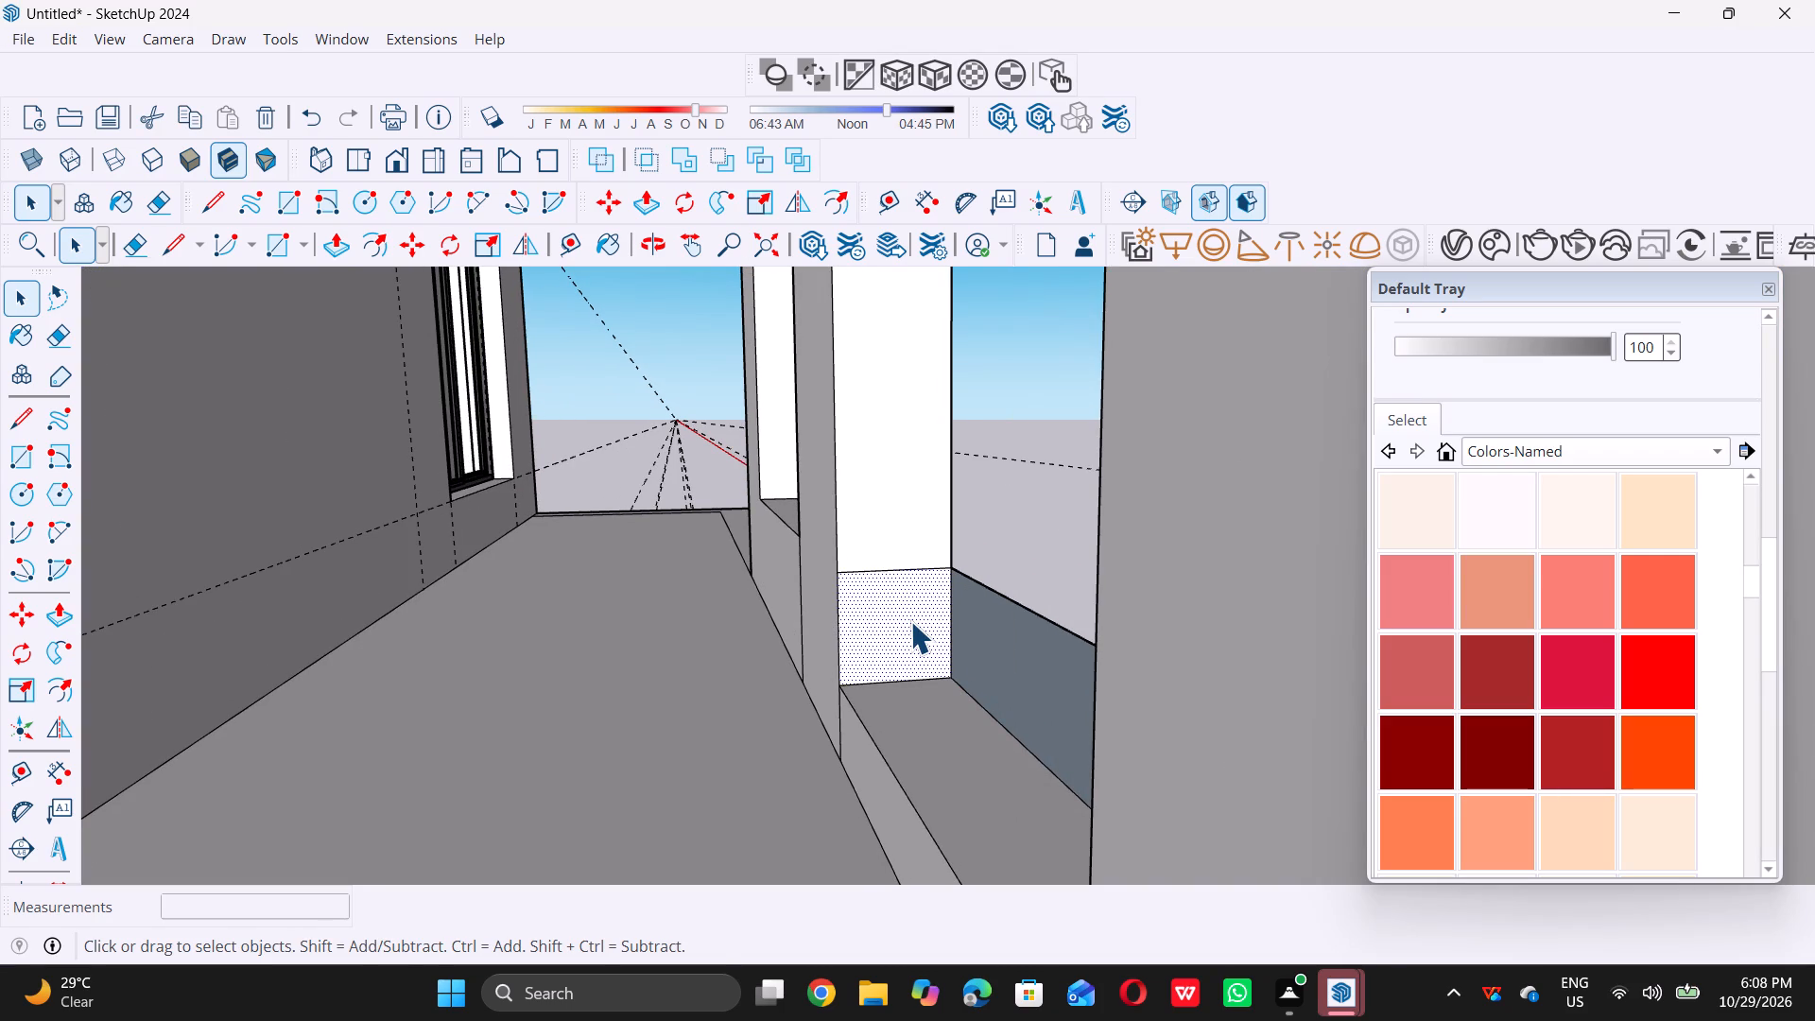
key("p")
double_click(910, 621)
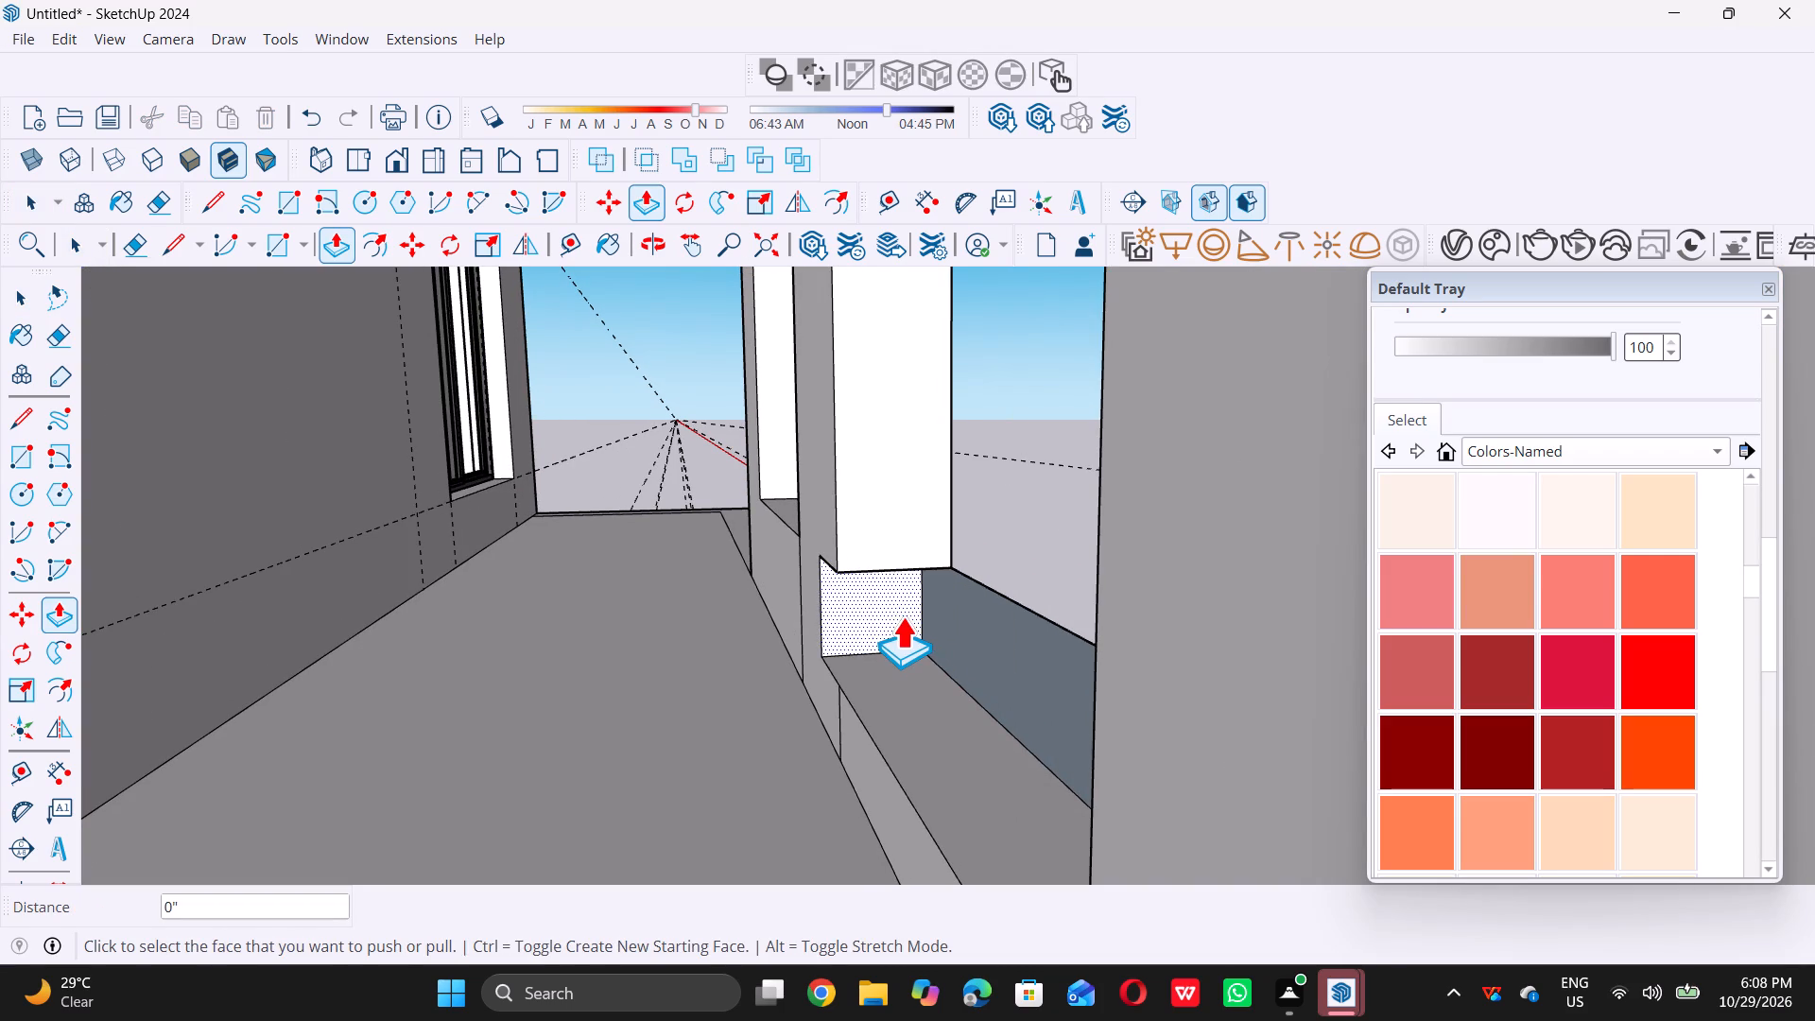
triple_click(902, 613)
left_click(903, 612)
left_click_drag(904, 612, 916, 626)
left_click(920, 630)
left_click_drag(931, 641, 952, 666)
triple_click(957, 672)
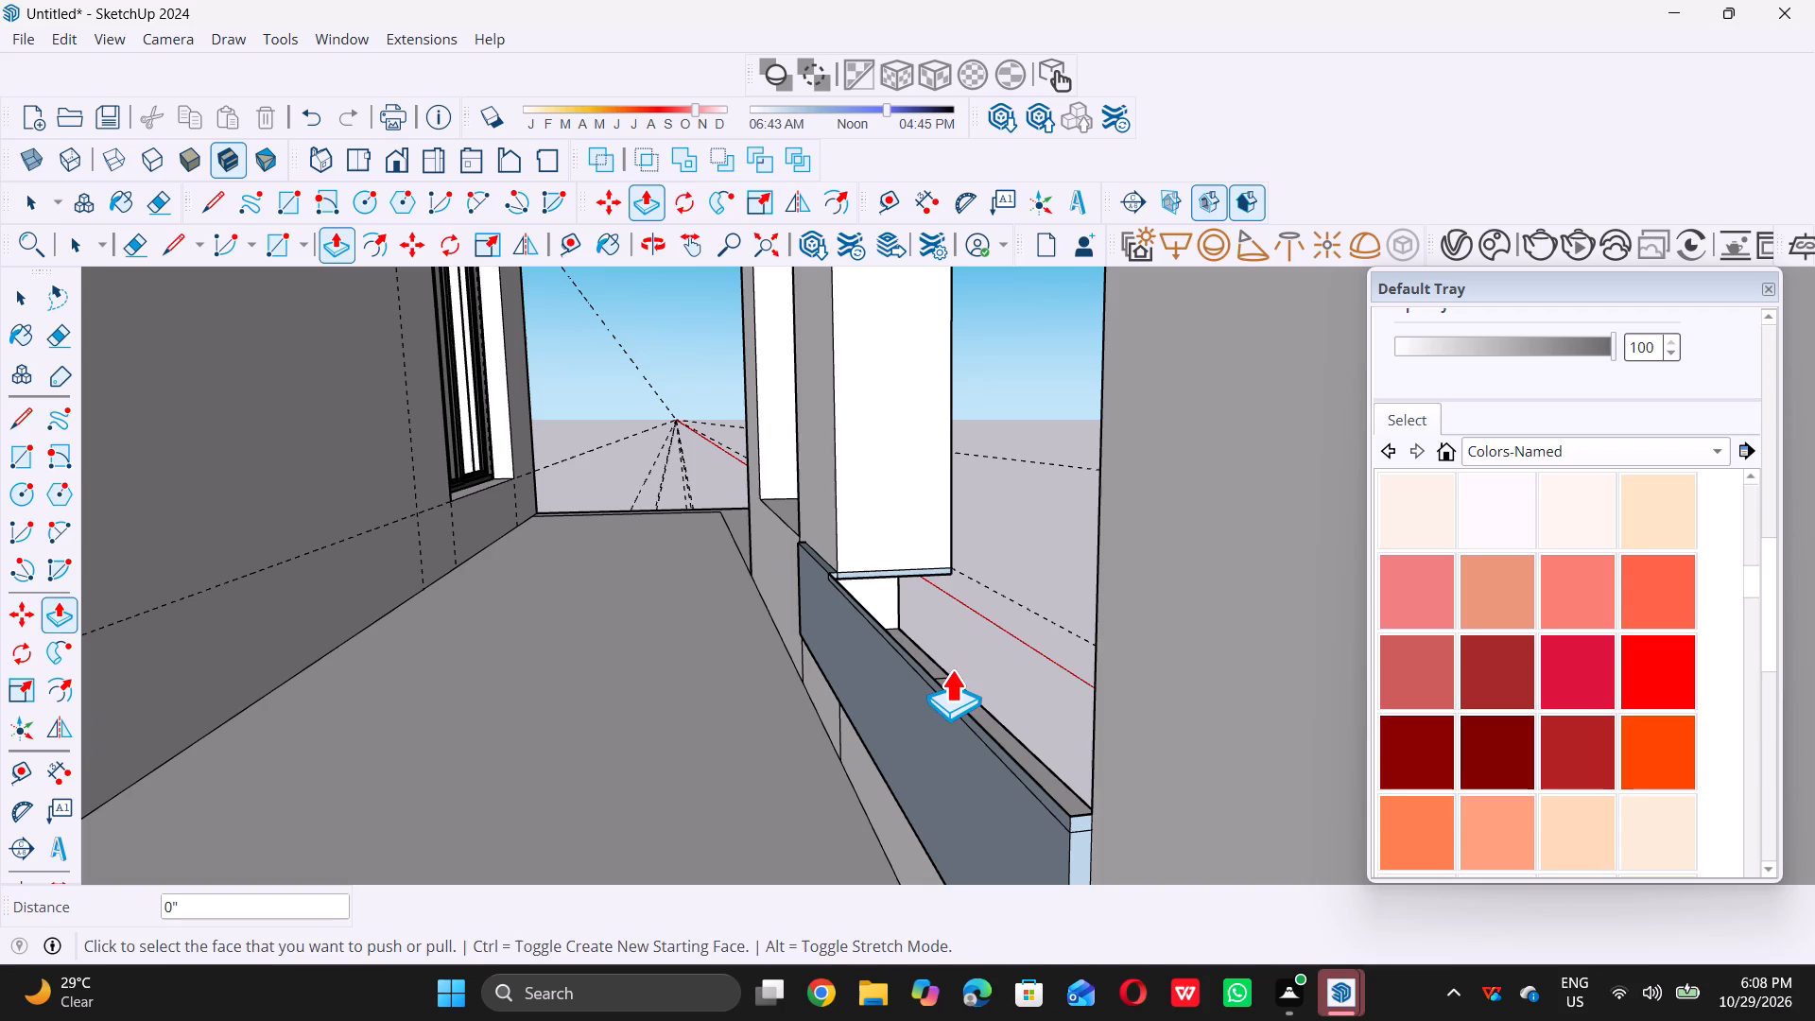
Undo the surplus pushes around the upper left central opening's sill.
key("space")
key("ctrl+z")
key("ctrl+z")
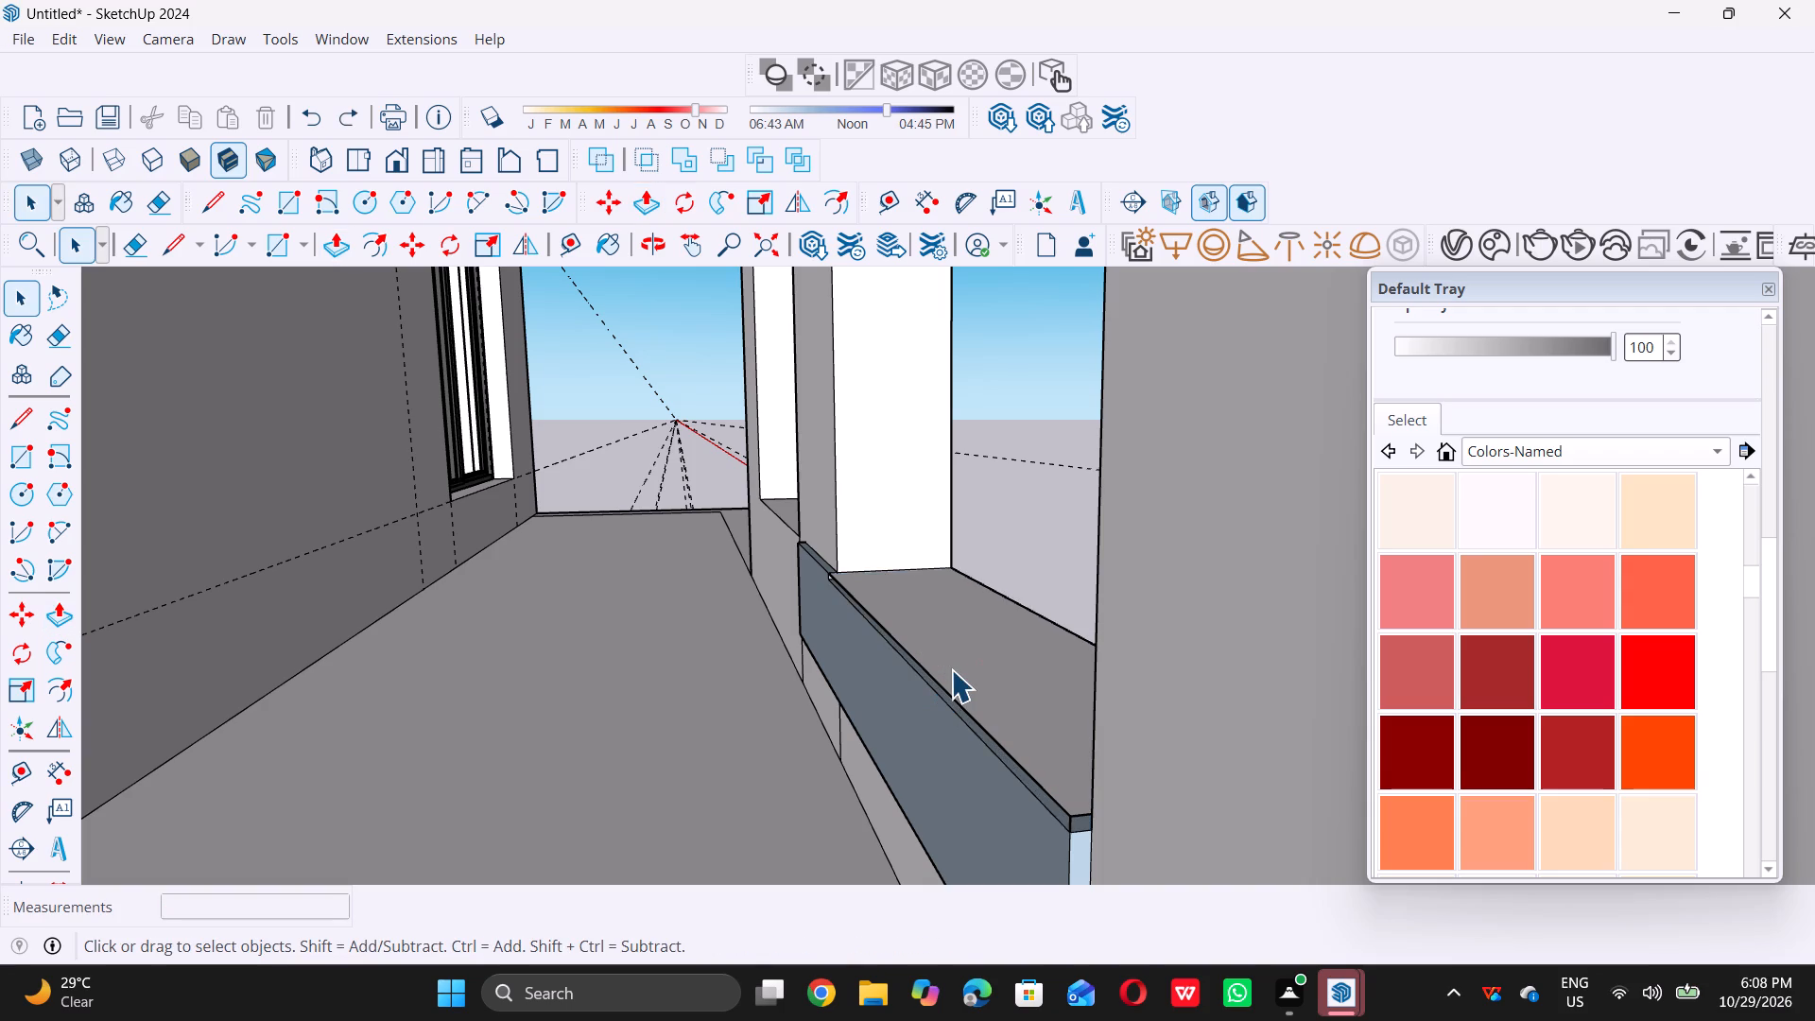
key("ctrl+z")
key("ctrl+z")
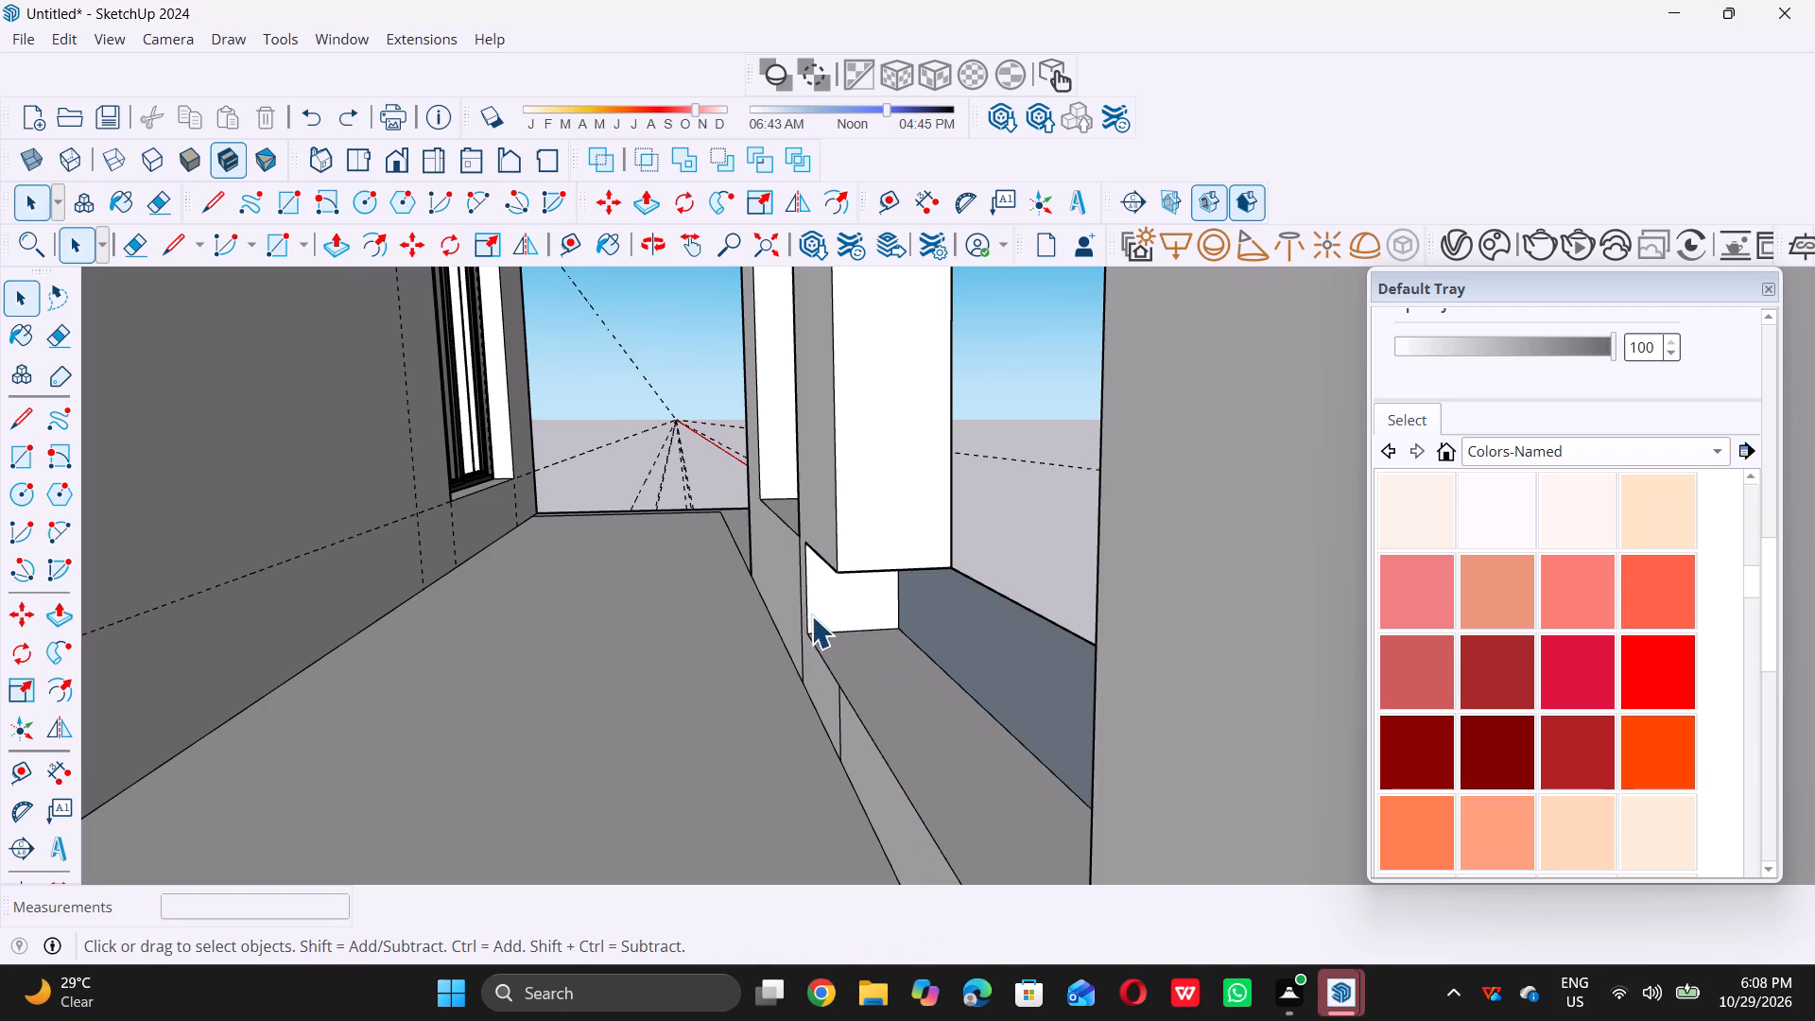
Pull the middle column's recessed lower side face about 5' 4 11/16" across the upper left central opening to fill behind the front strip.
scroll(848, 598, "up", 4)
double_click(852, 610)
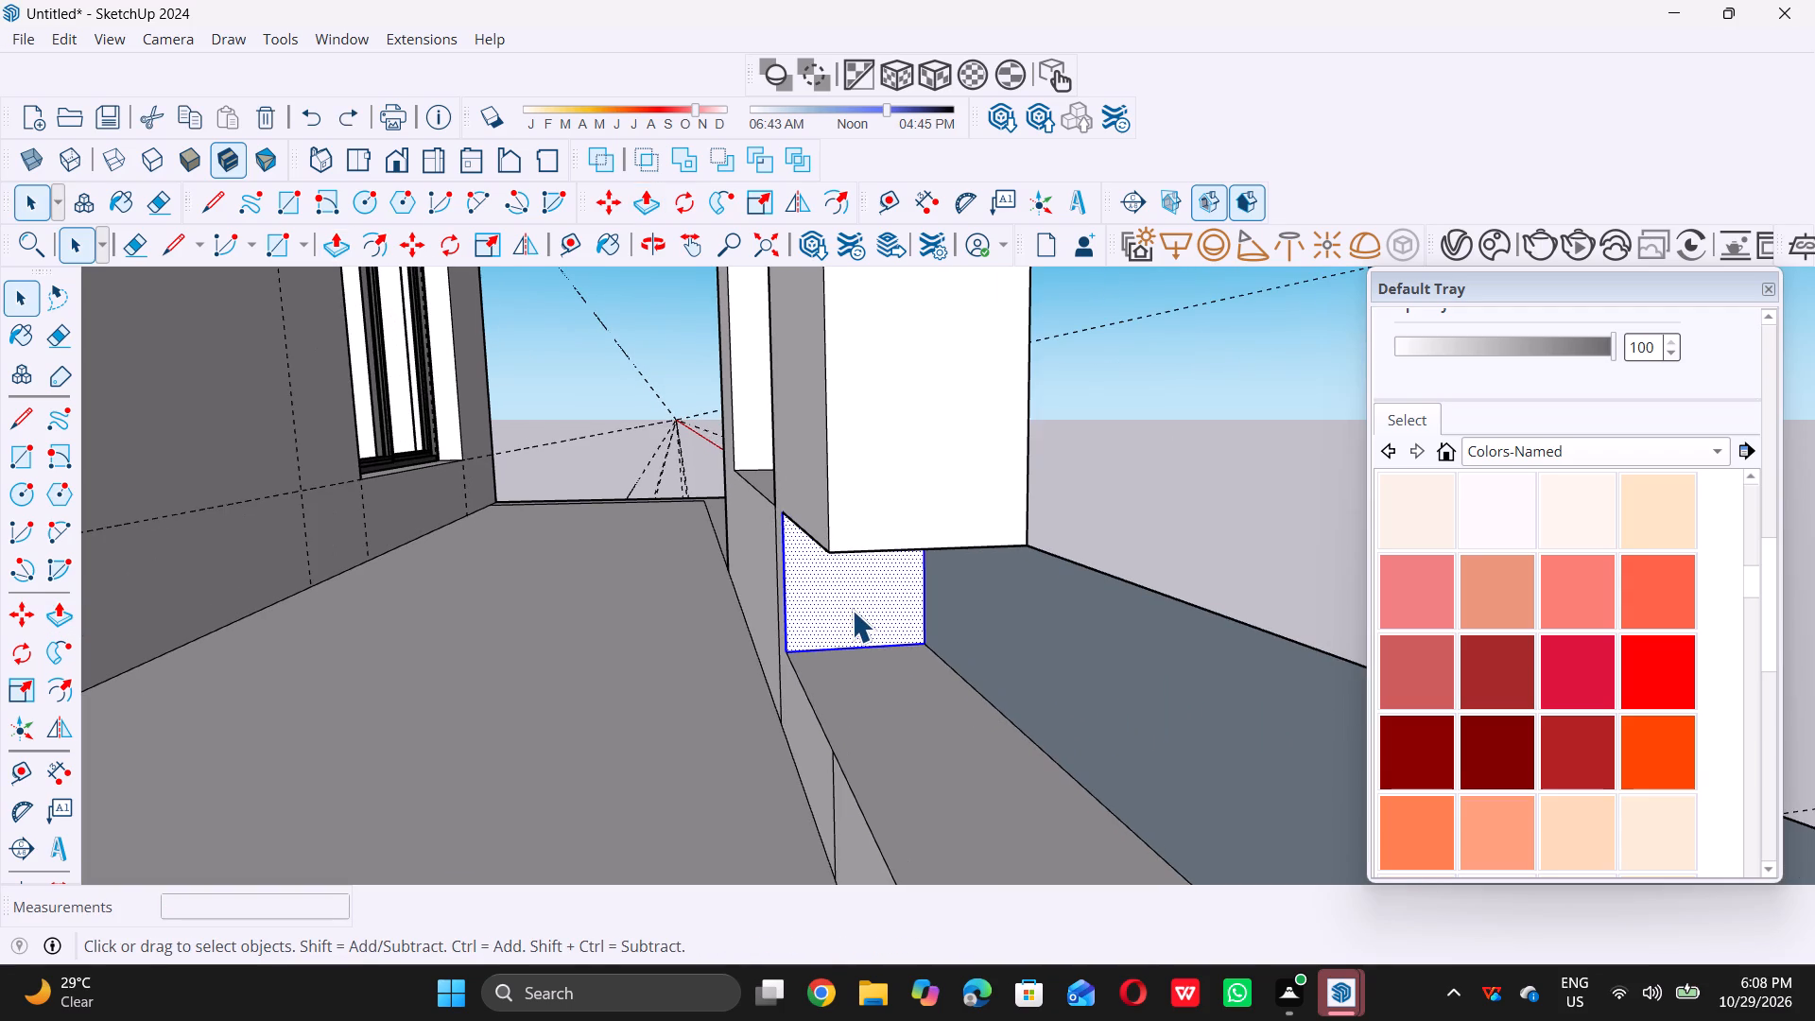
key("p")
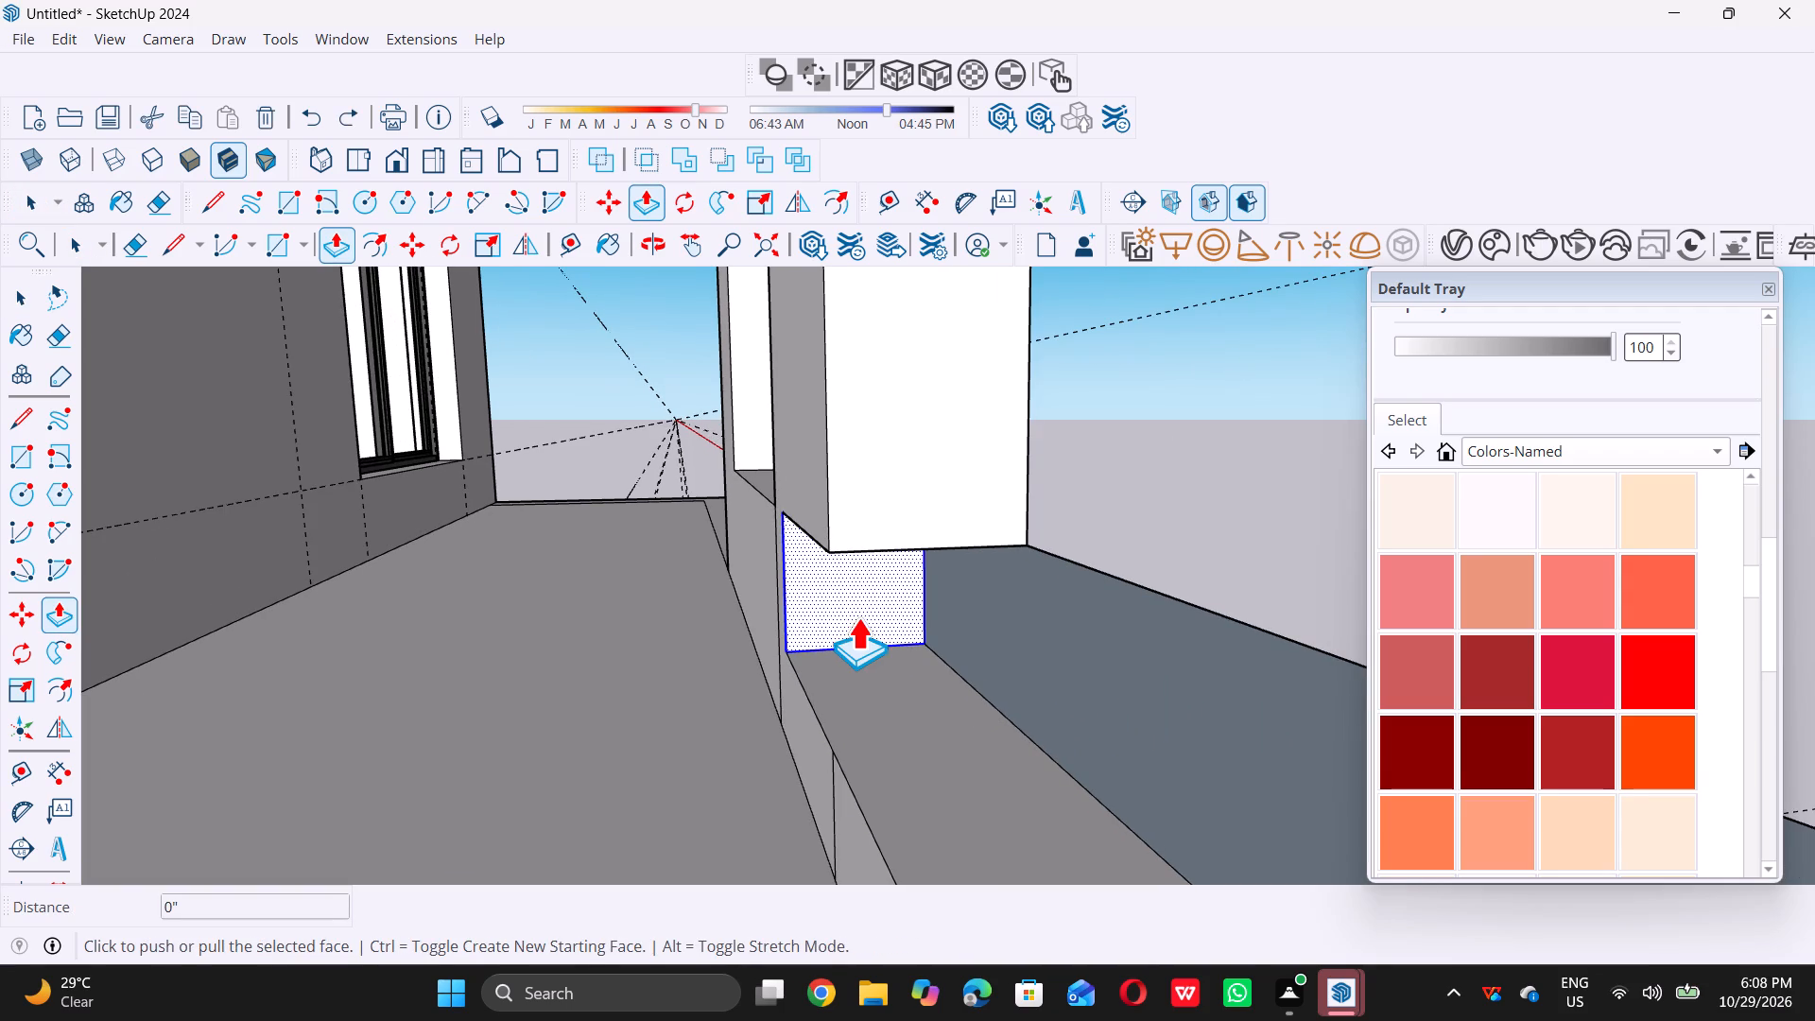
left_click(875, 578)
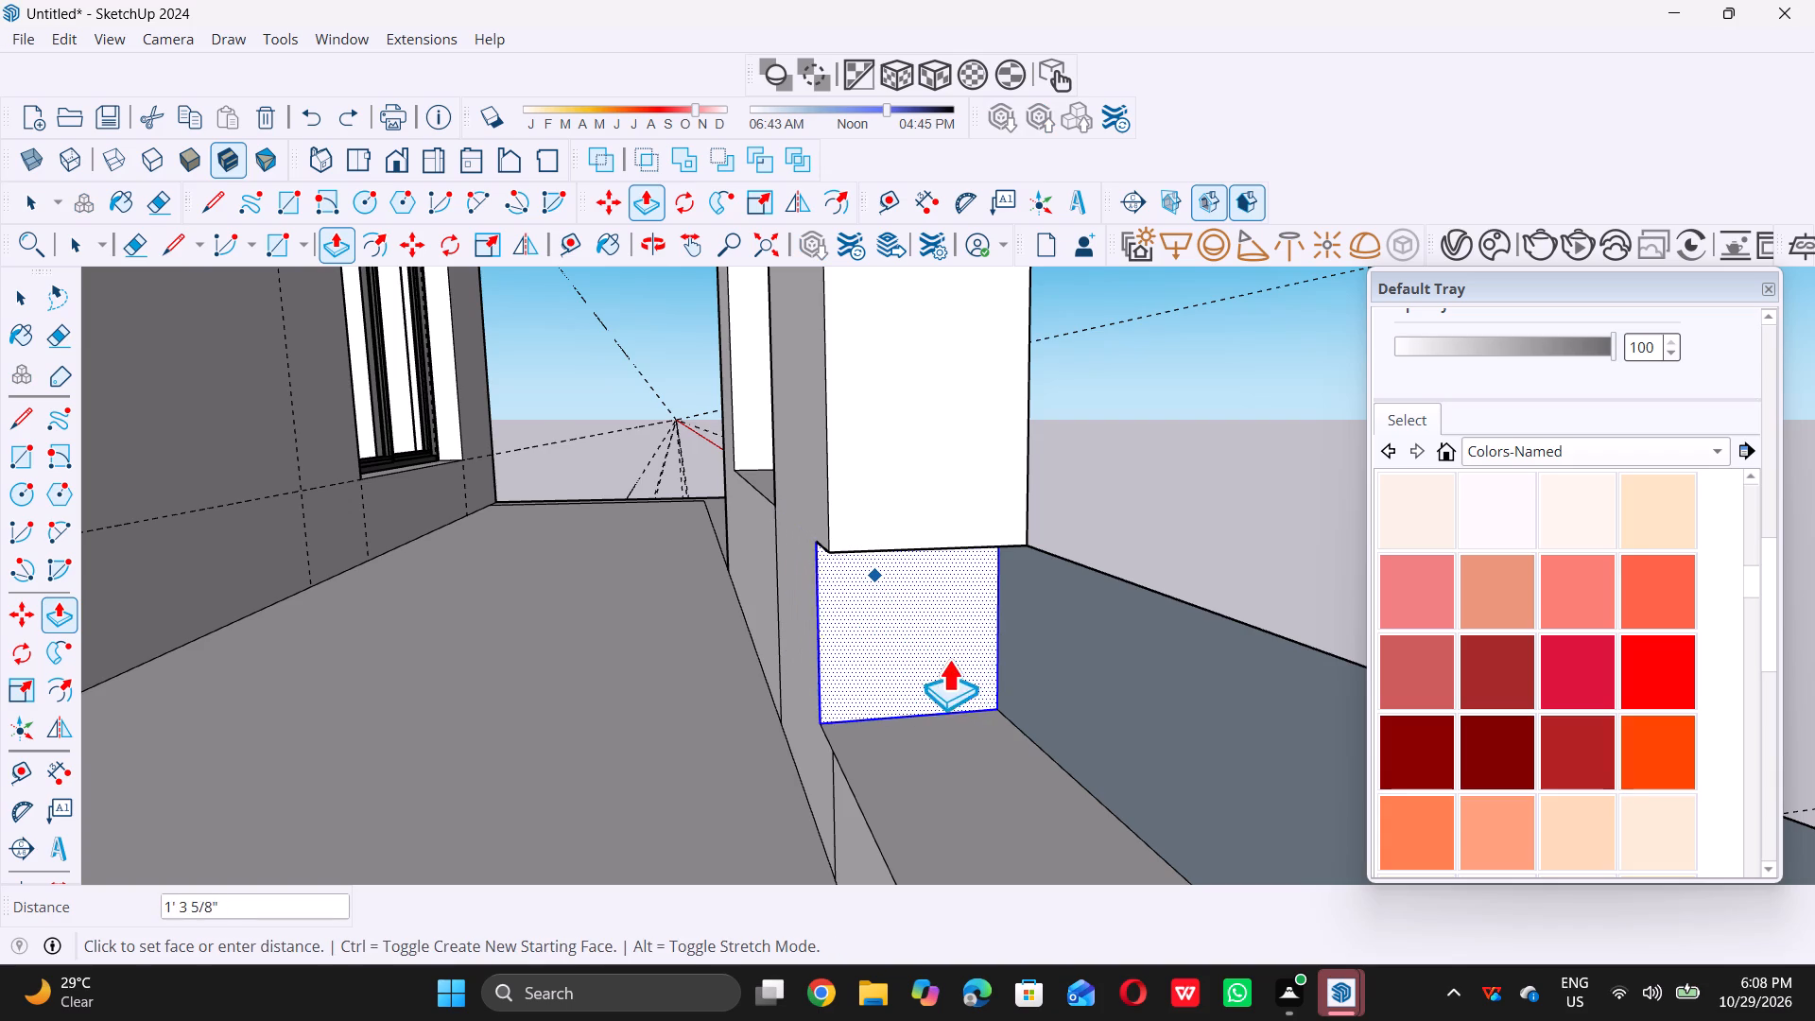
scroll(986, 760, "down", 13)
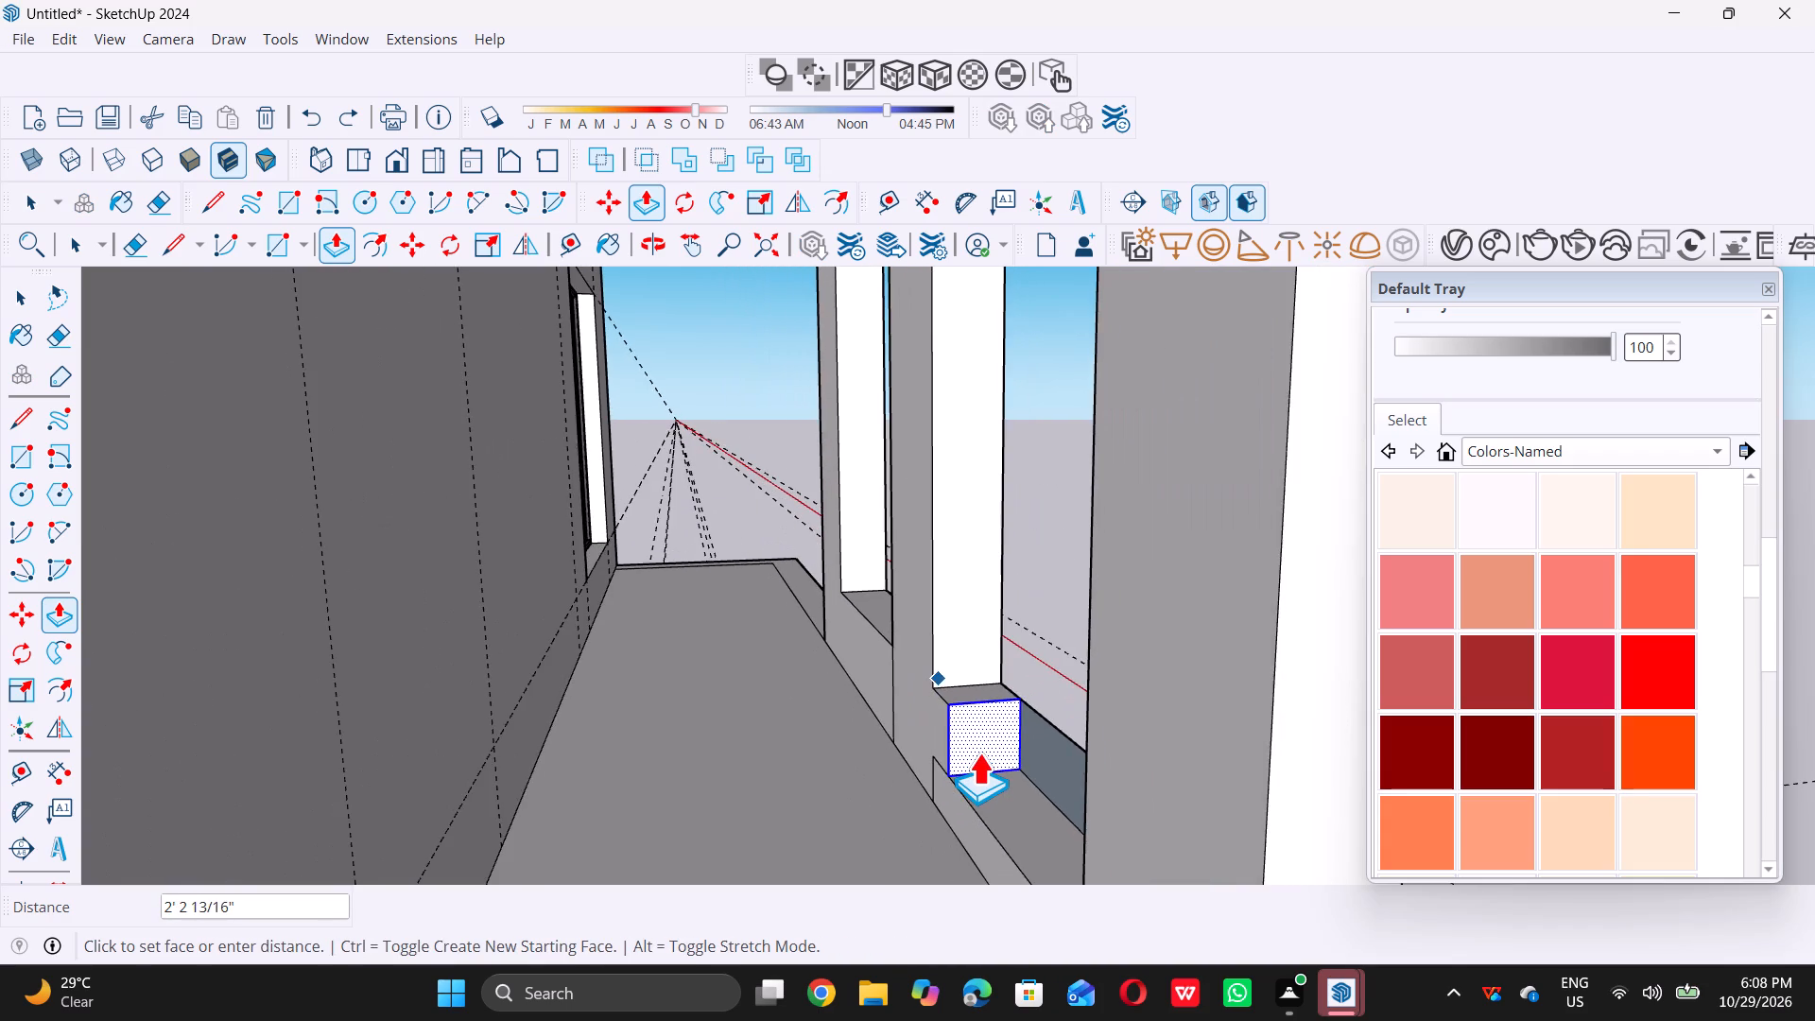
scroll(978, 753, "down", 4)
scroll(1054, 827, "up", 3)
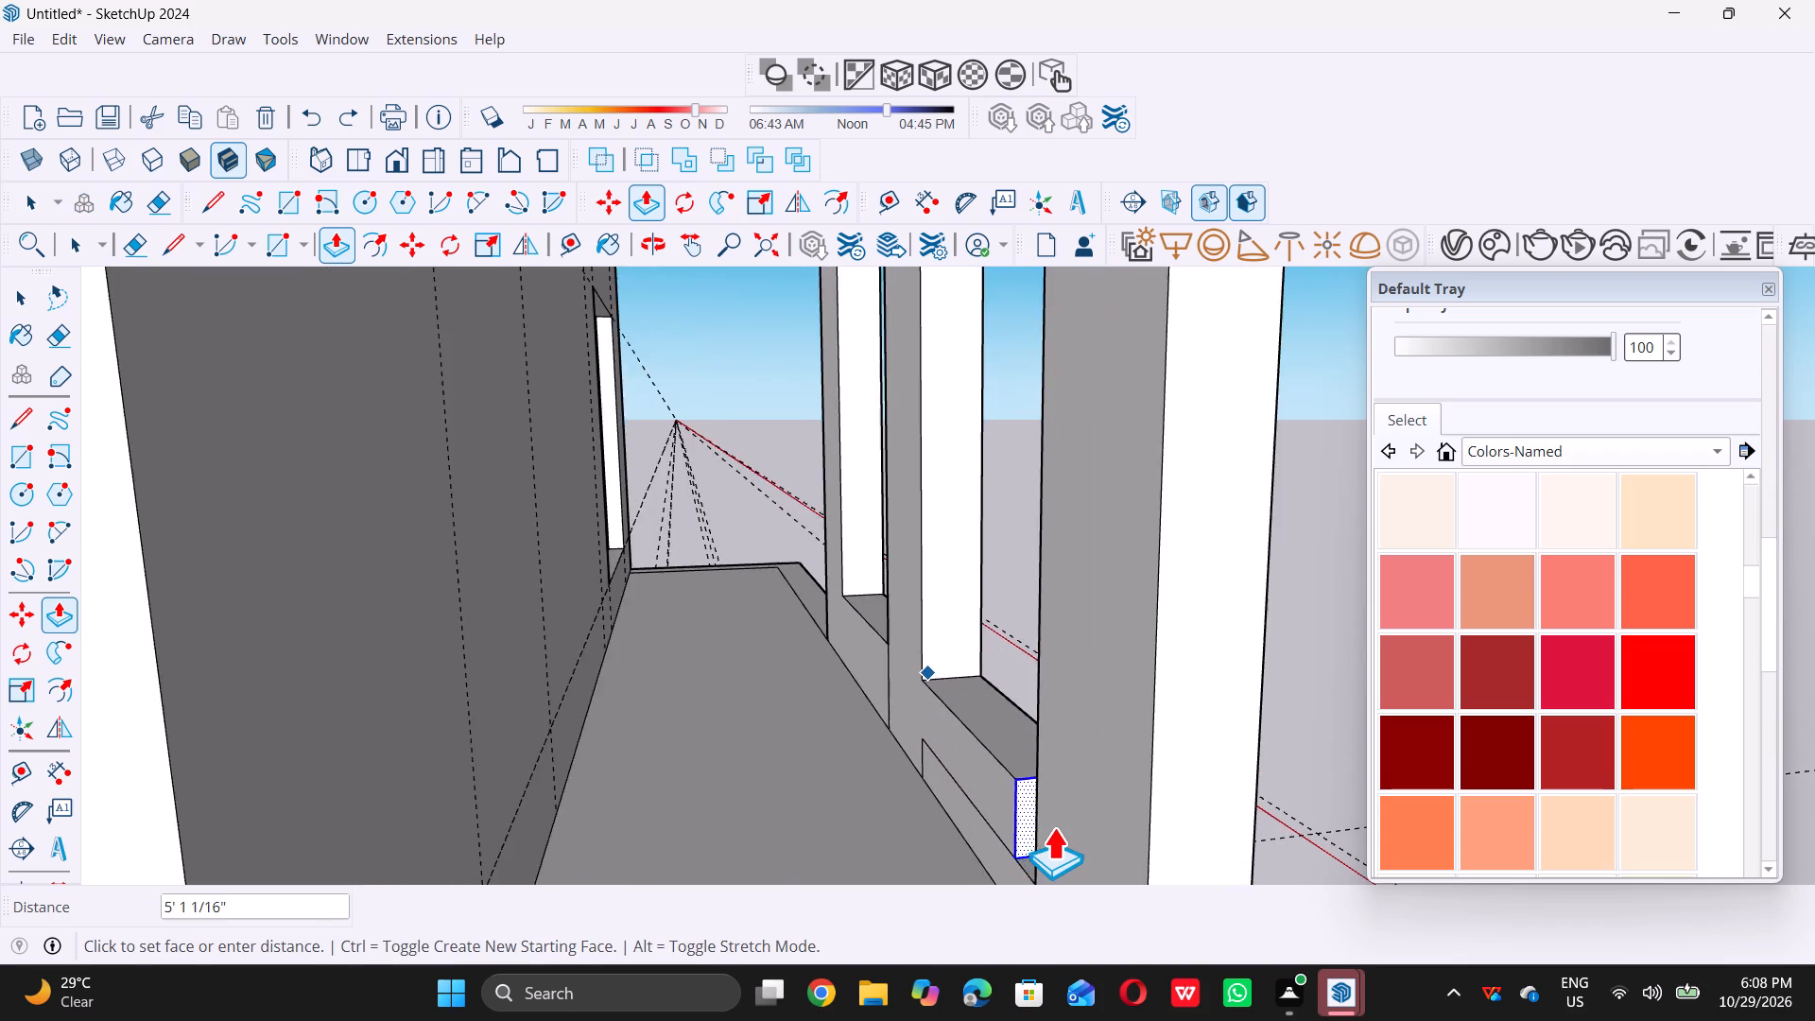
scroll(1053, 827, "down", 5)
scroll(1051, 822, "up", 5)
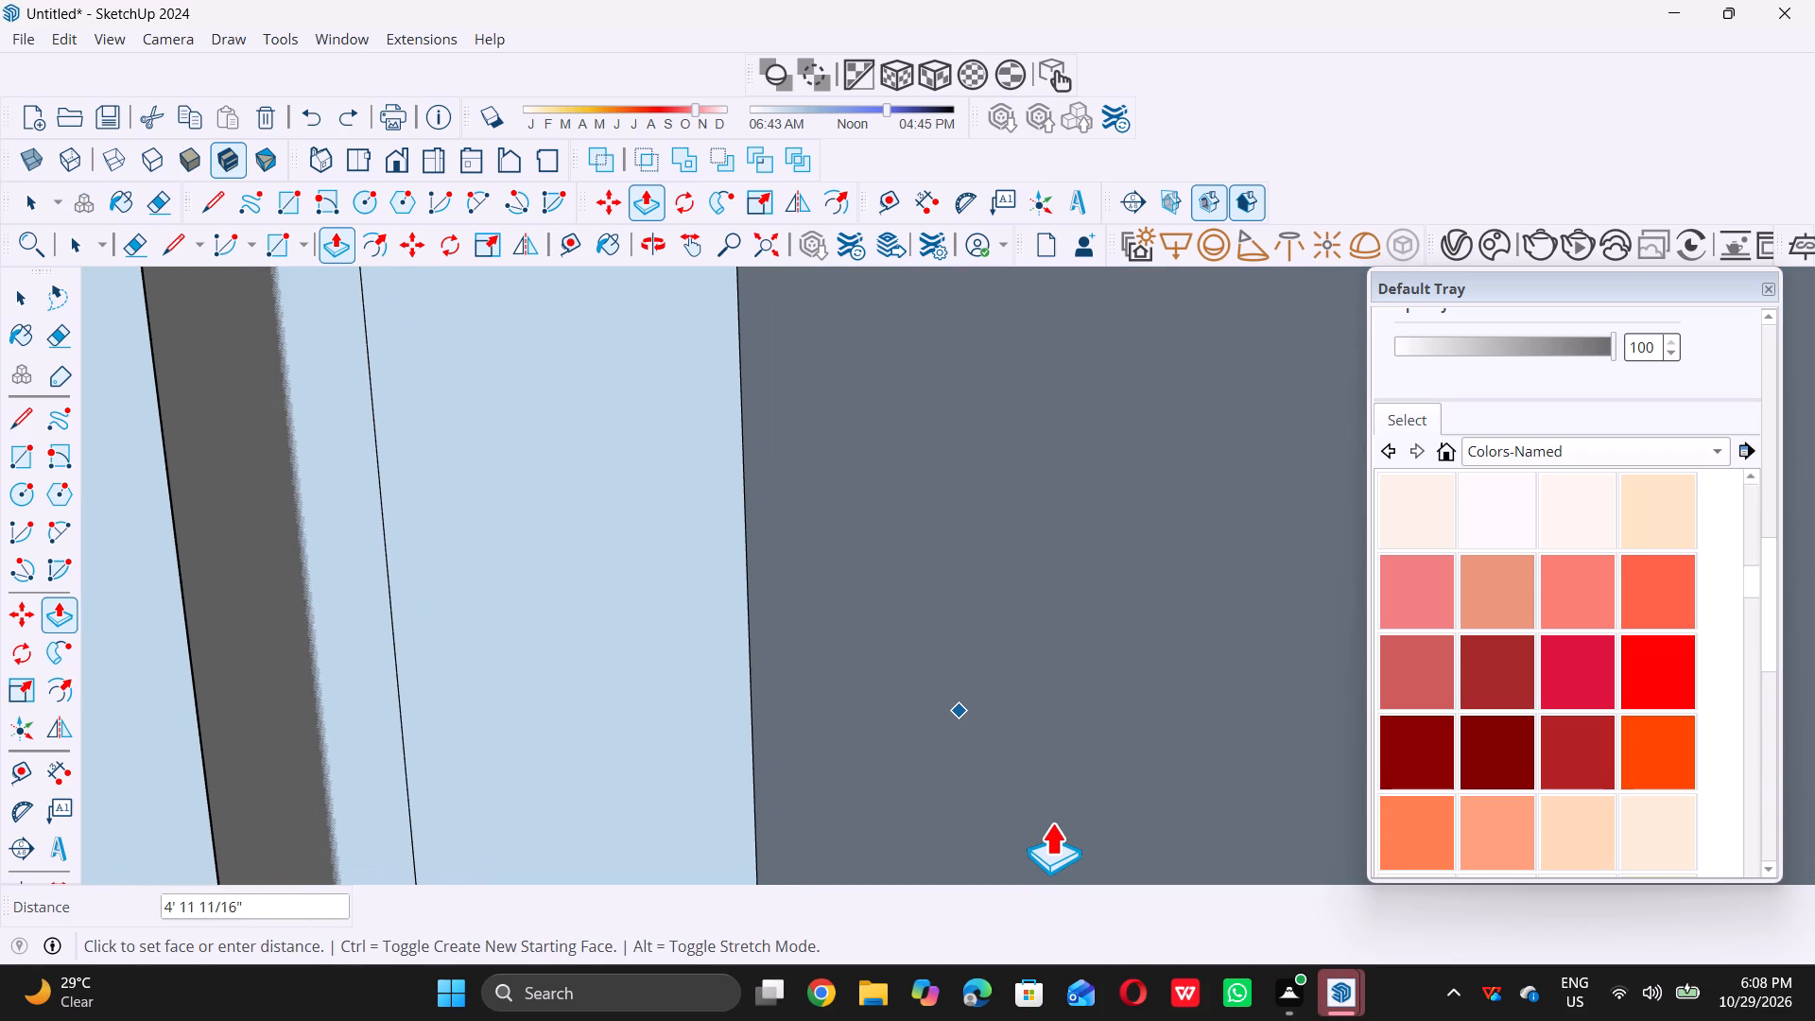
double_click(1061, 837)
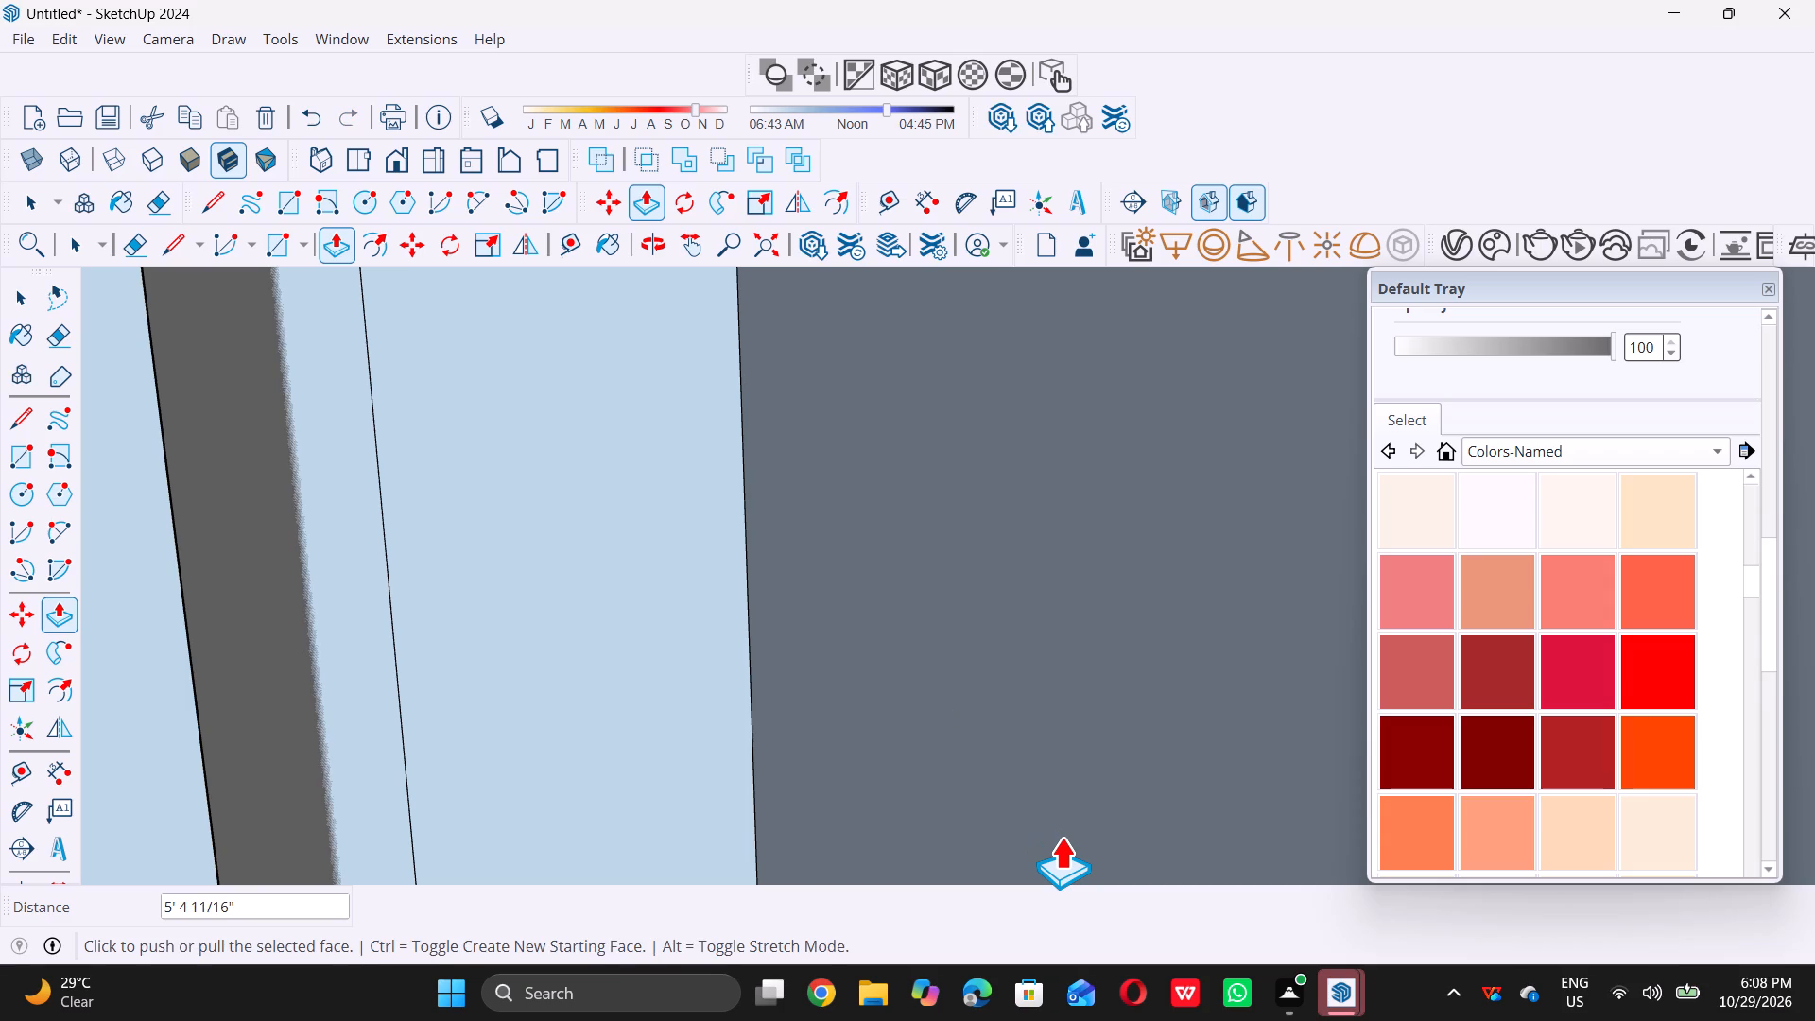
key("space")
scroll(1064, 837, "down", 20)
scroll(1064, 837, "down", 2)
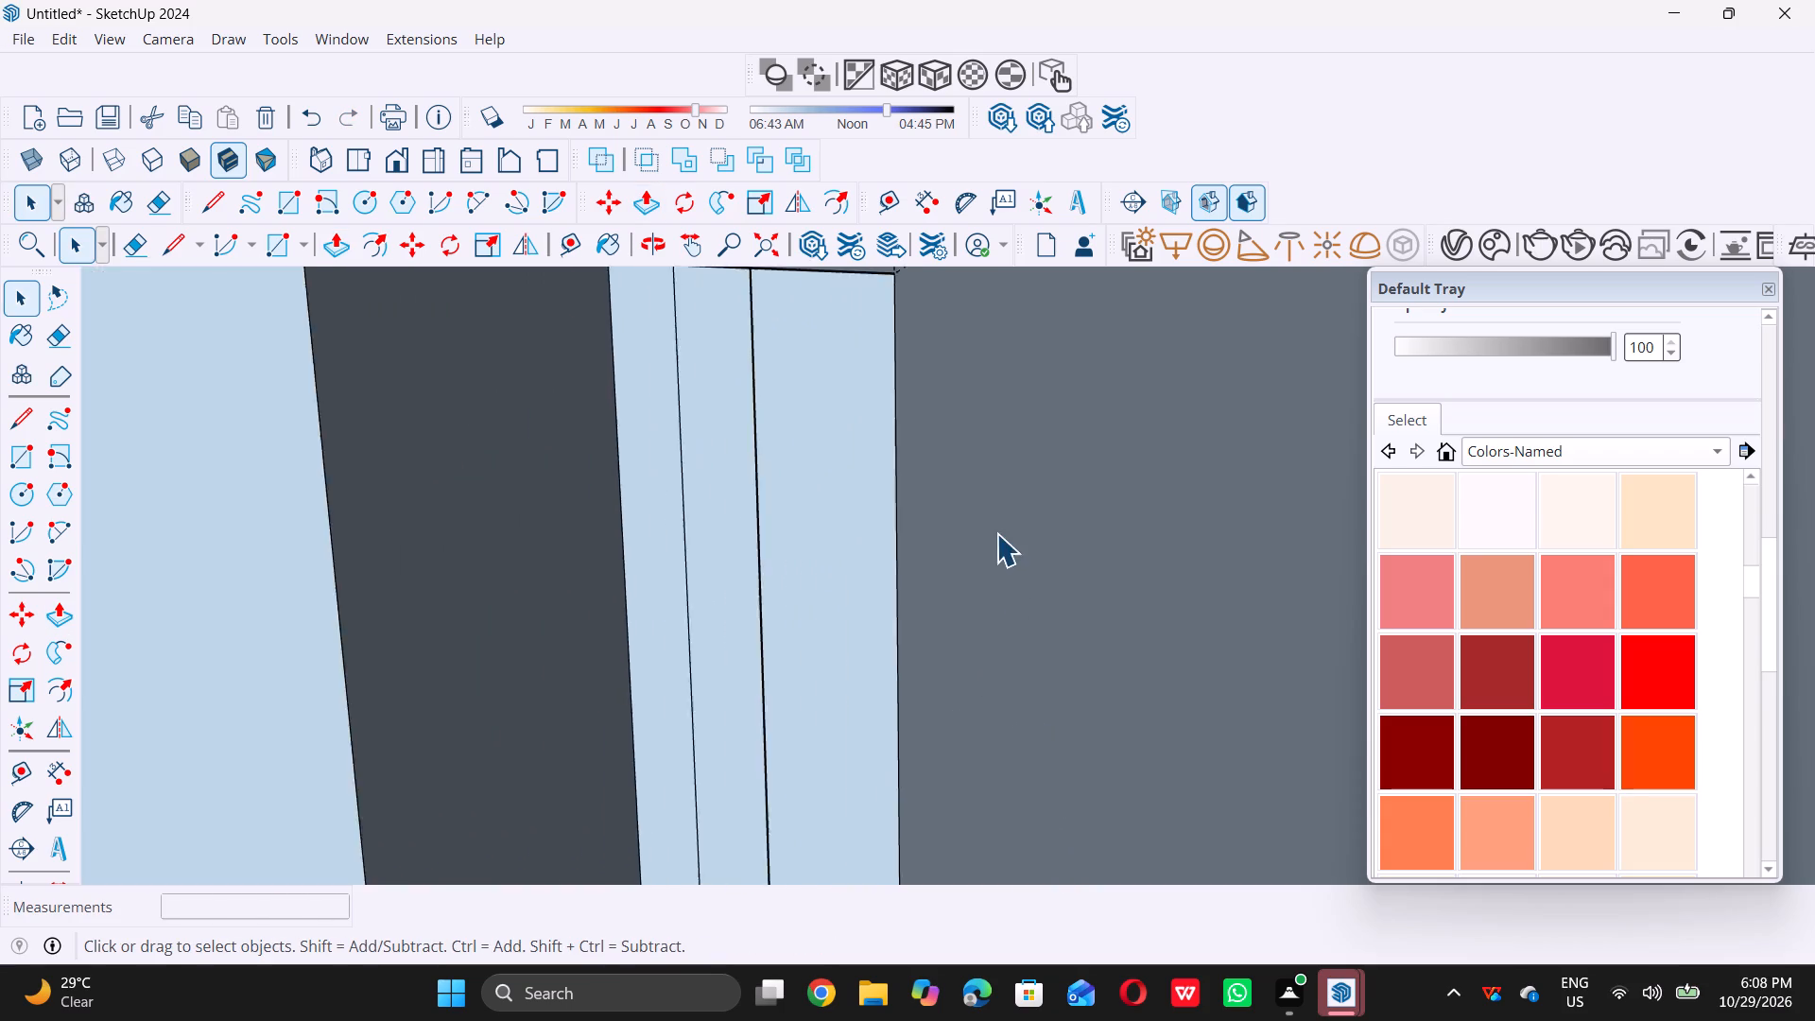
scroll(996, 533, "down", 20)
scroll(996, 533, "down", 11)
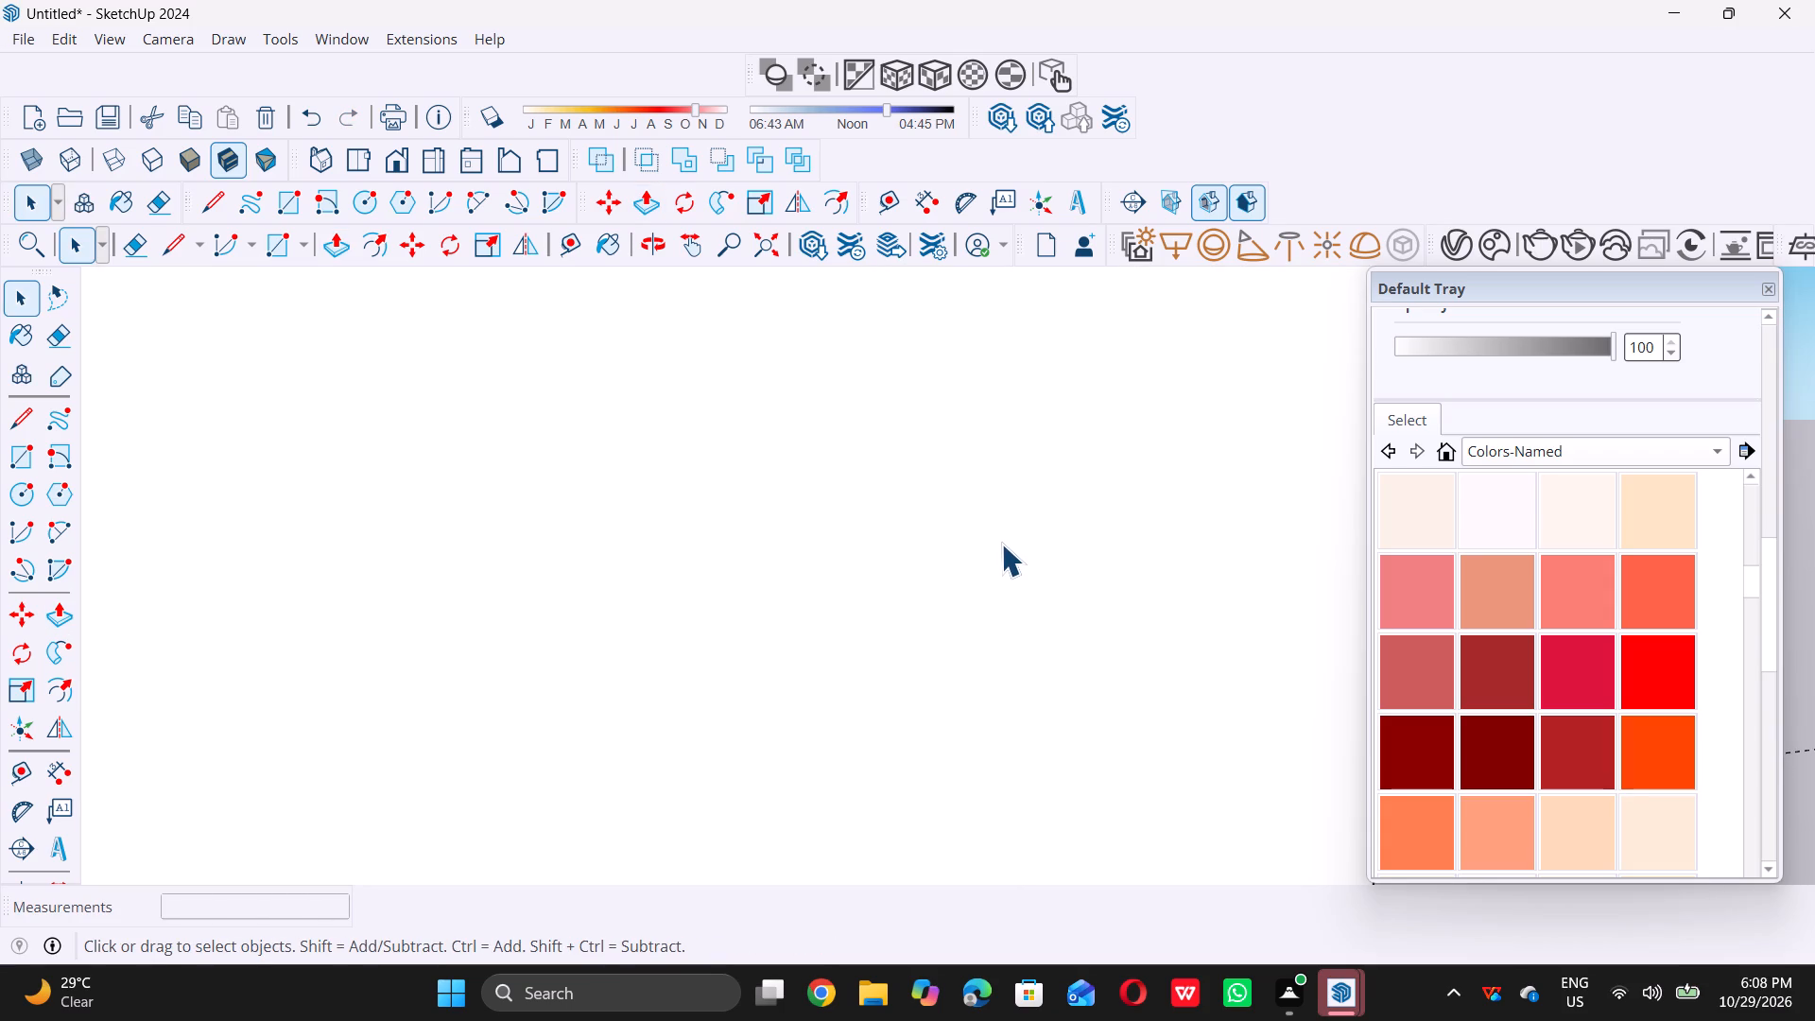
scroll(1001, 544, "down", 20)
scroll(1001, 544, "down", 7)
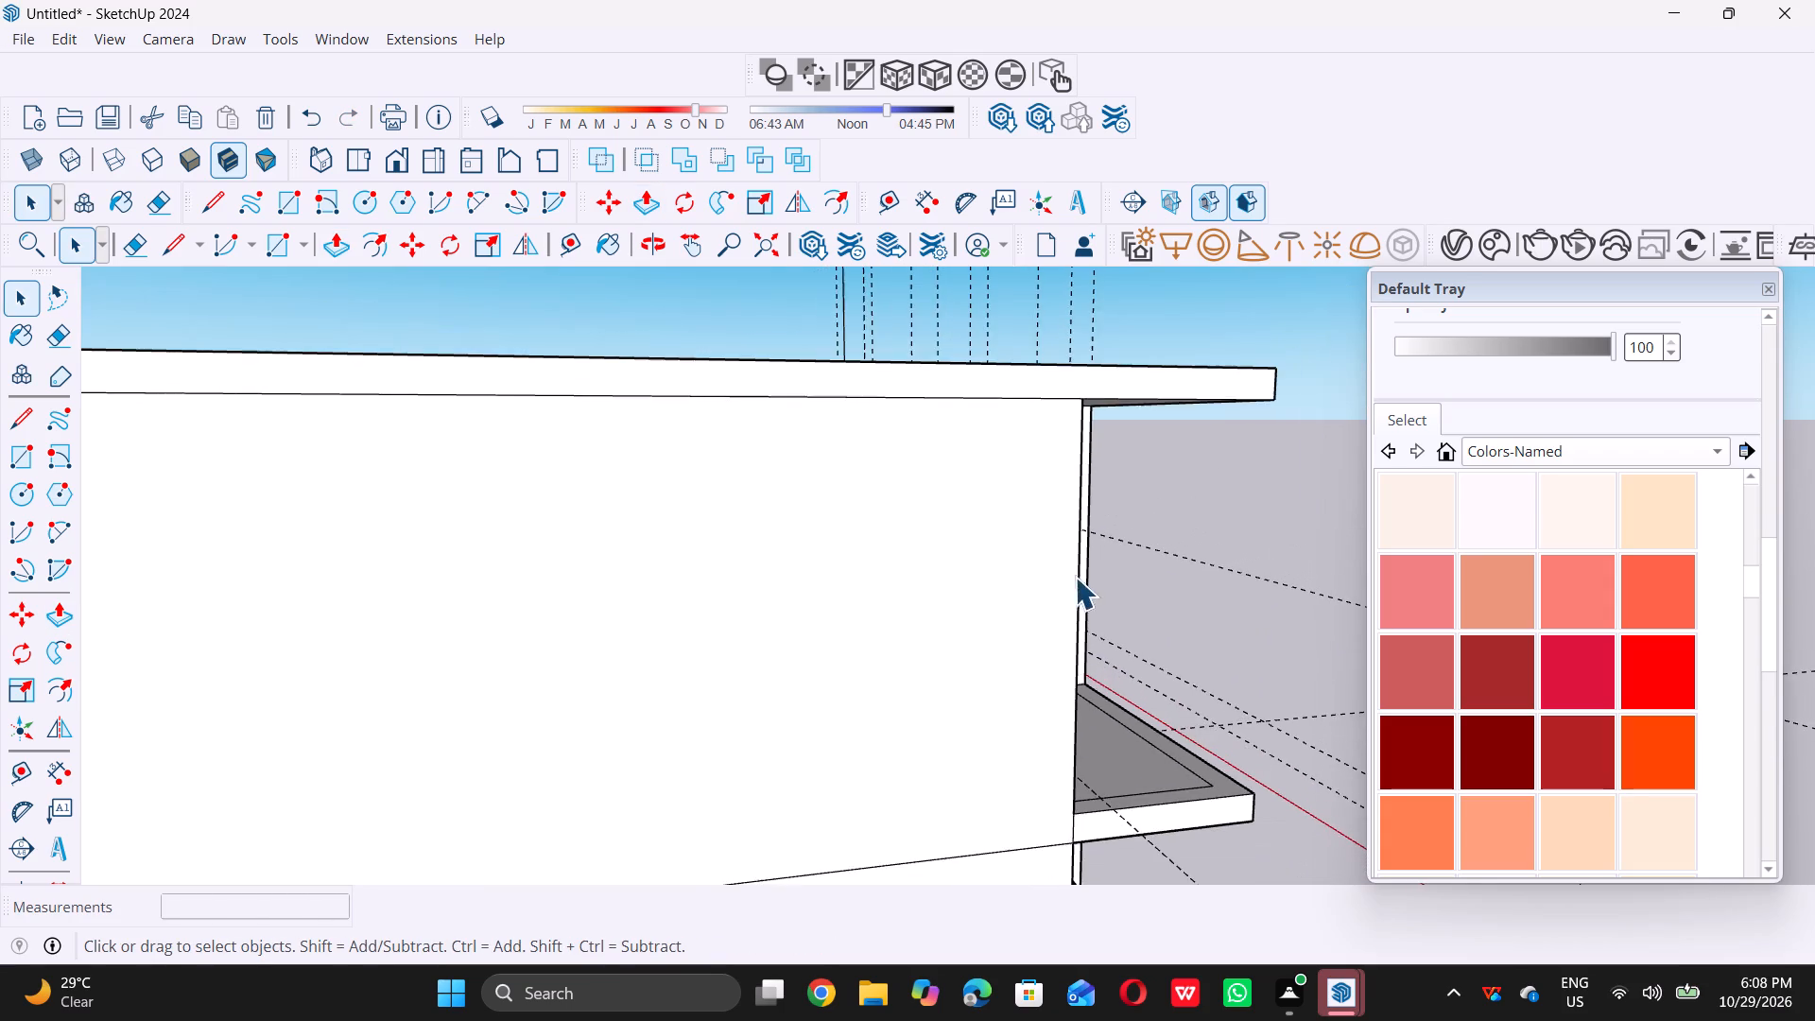
Repeat the last Push/Pull distance on the fill's narrow end face beside the left column in the upper left central opening.
middle_click_drag(1084, 596, 993, 586)
scroll(937, 604, "up", 4)
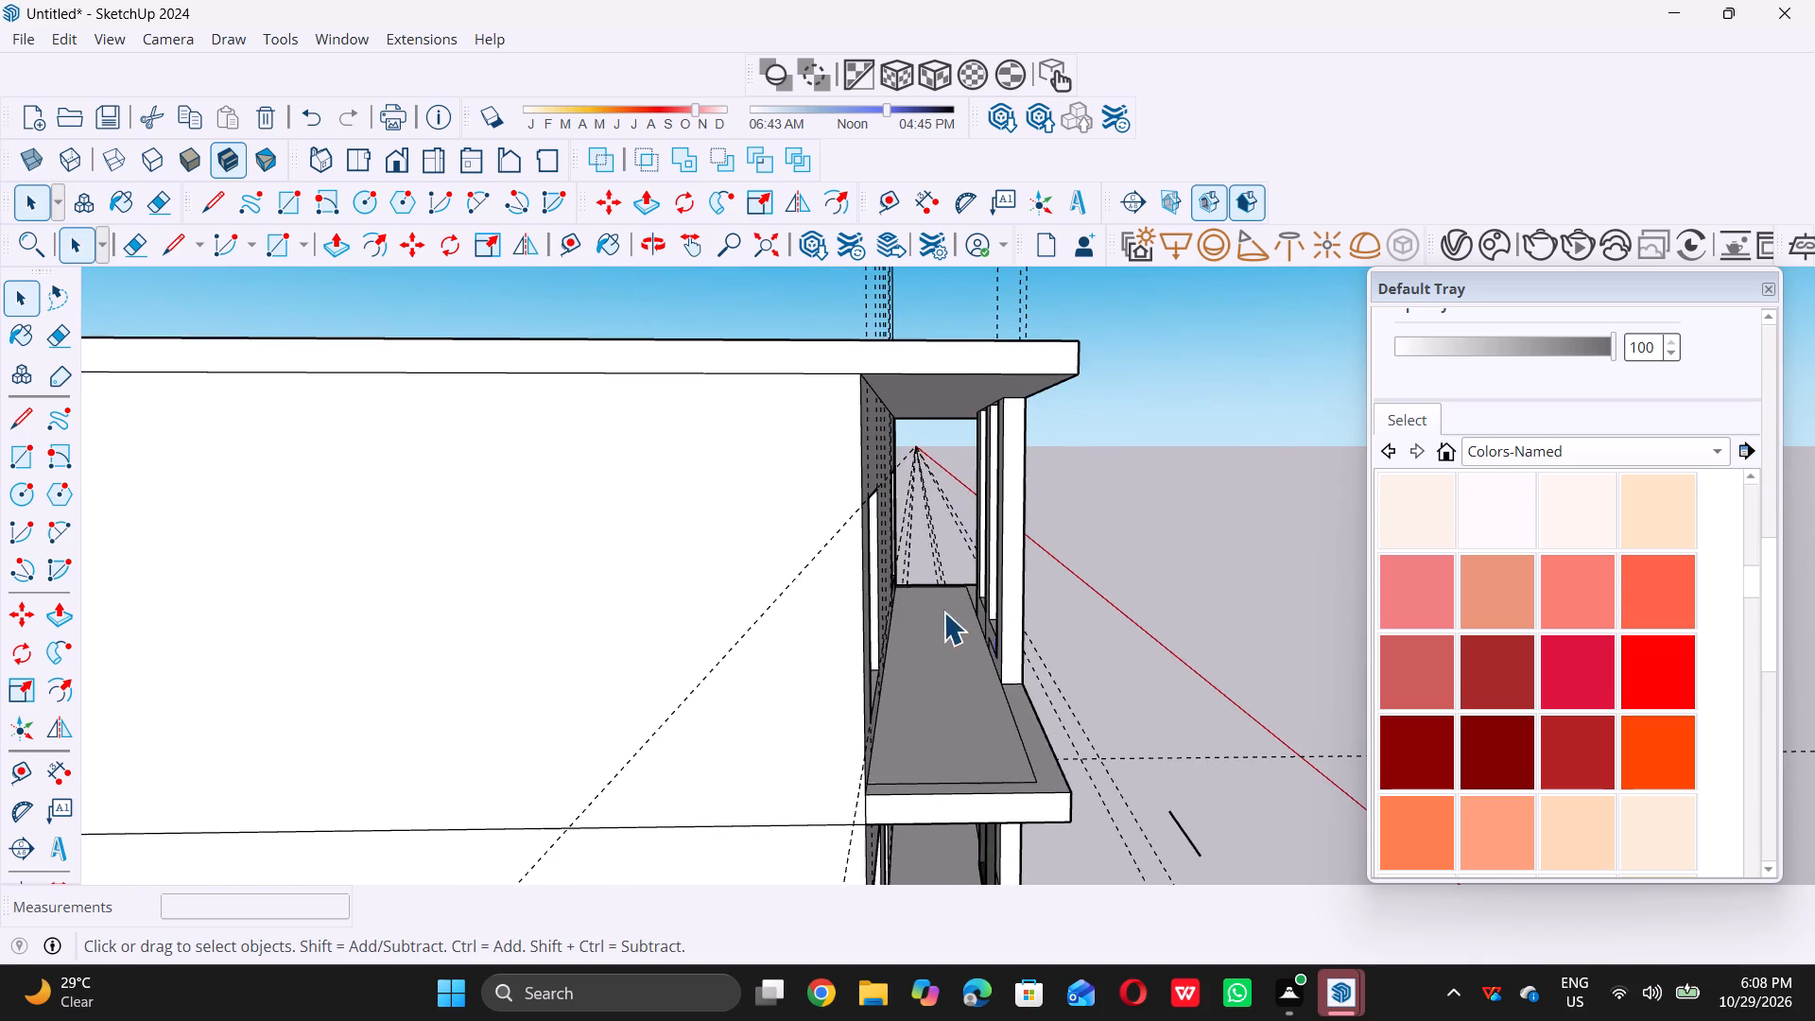
scroll(943, 612, "up", 2)
scroll(909, 625, "down", 2)
middle_click_drag(997, 691, 1053, 716)
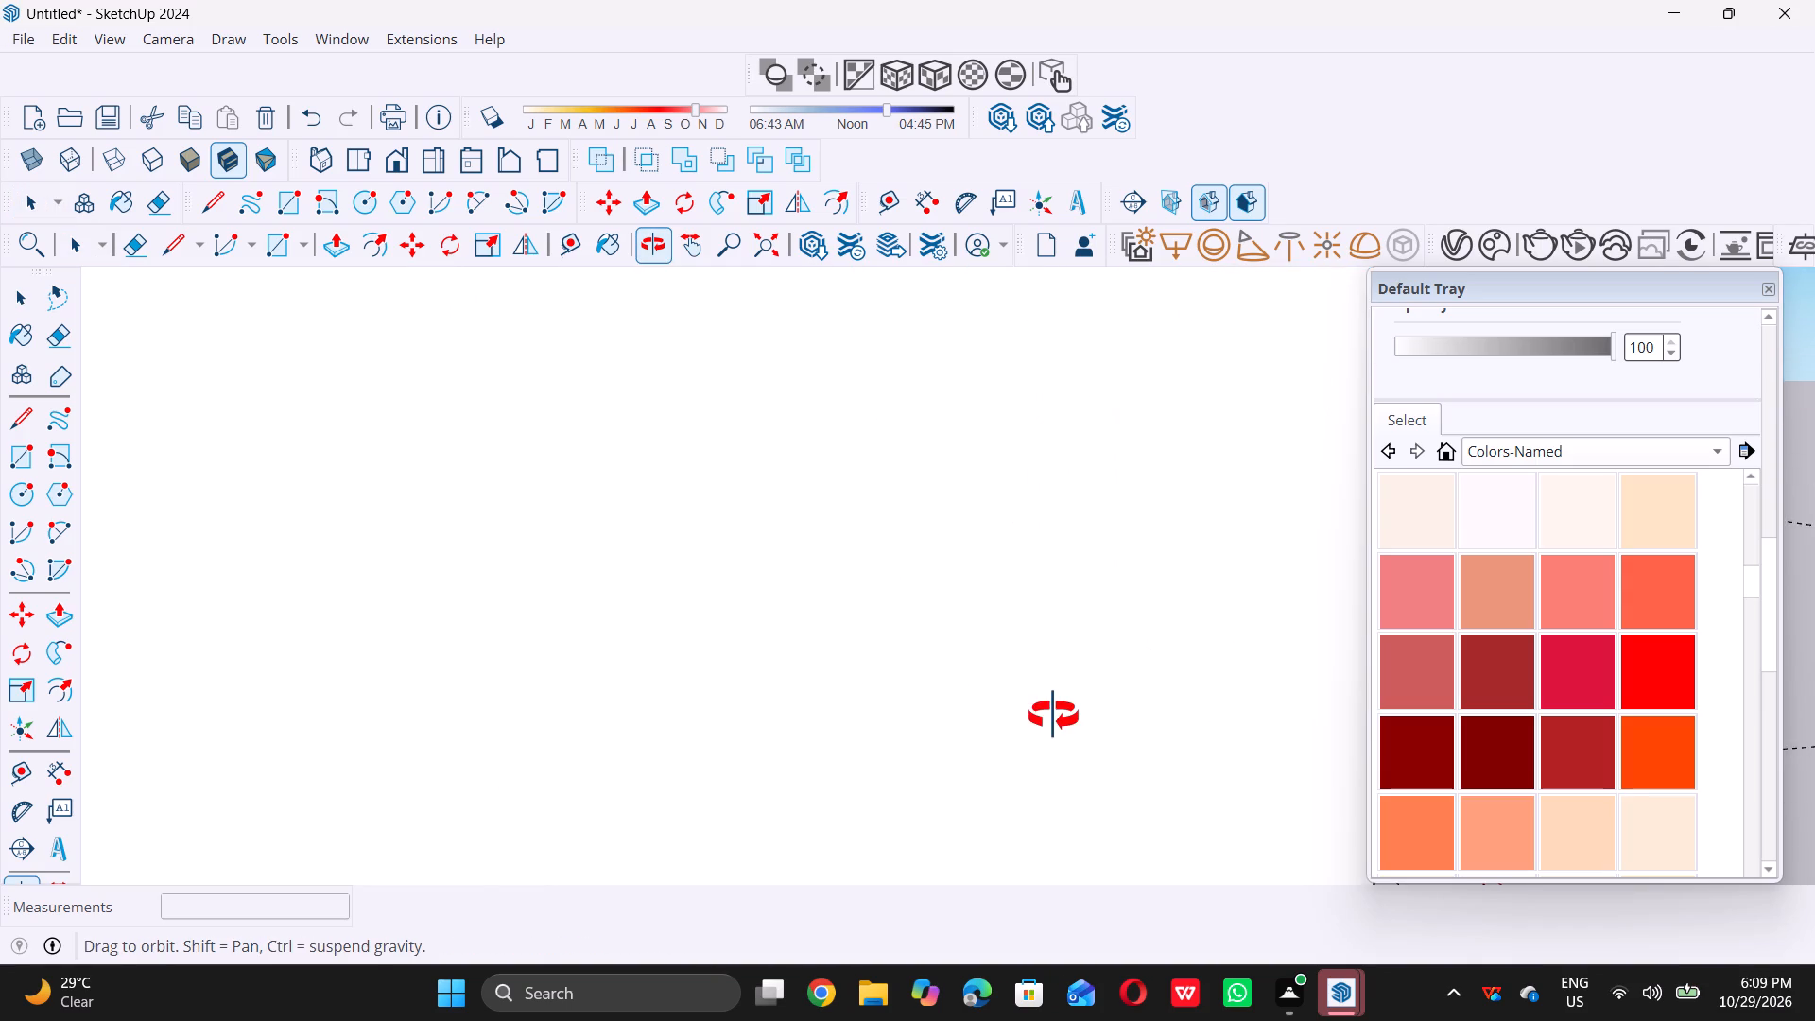
middle_click_drag(1053, 716, 1004, 701)
scroll(1038, 723, "up", 12)
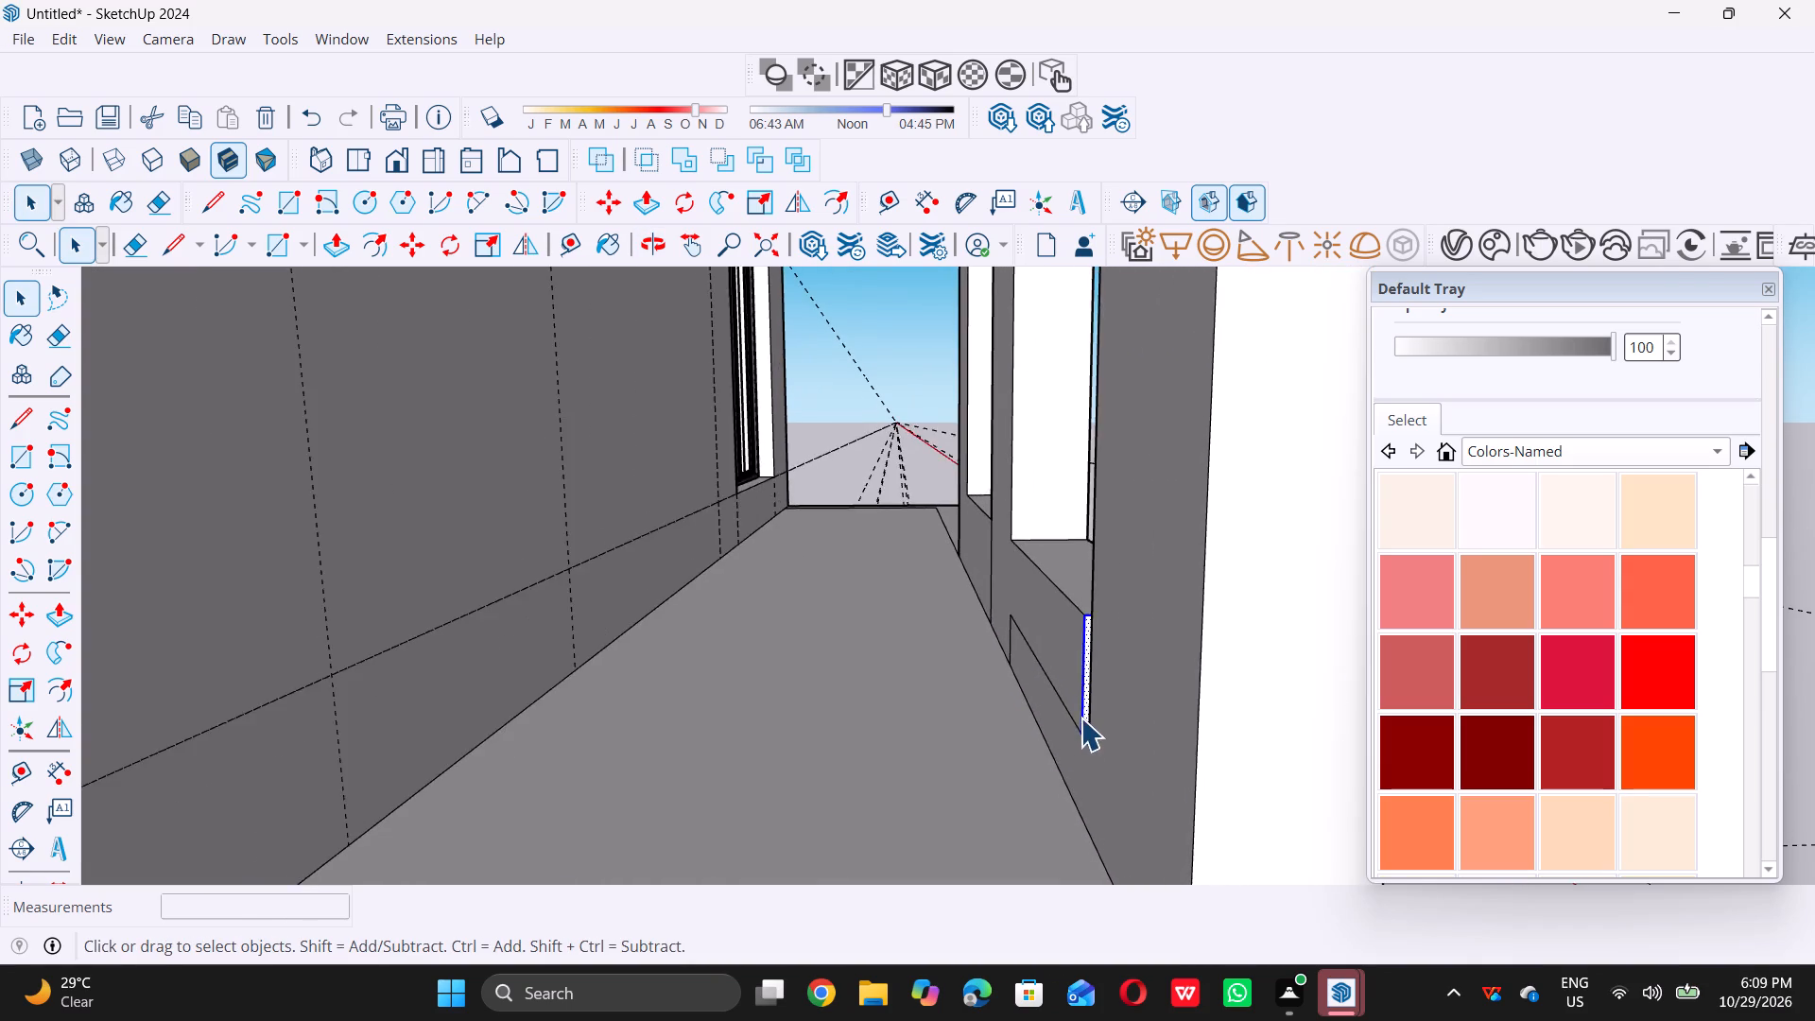
scroll(1080, 718, "up", 4)
middle_click_drag(1083, 707, 1212, 753)
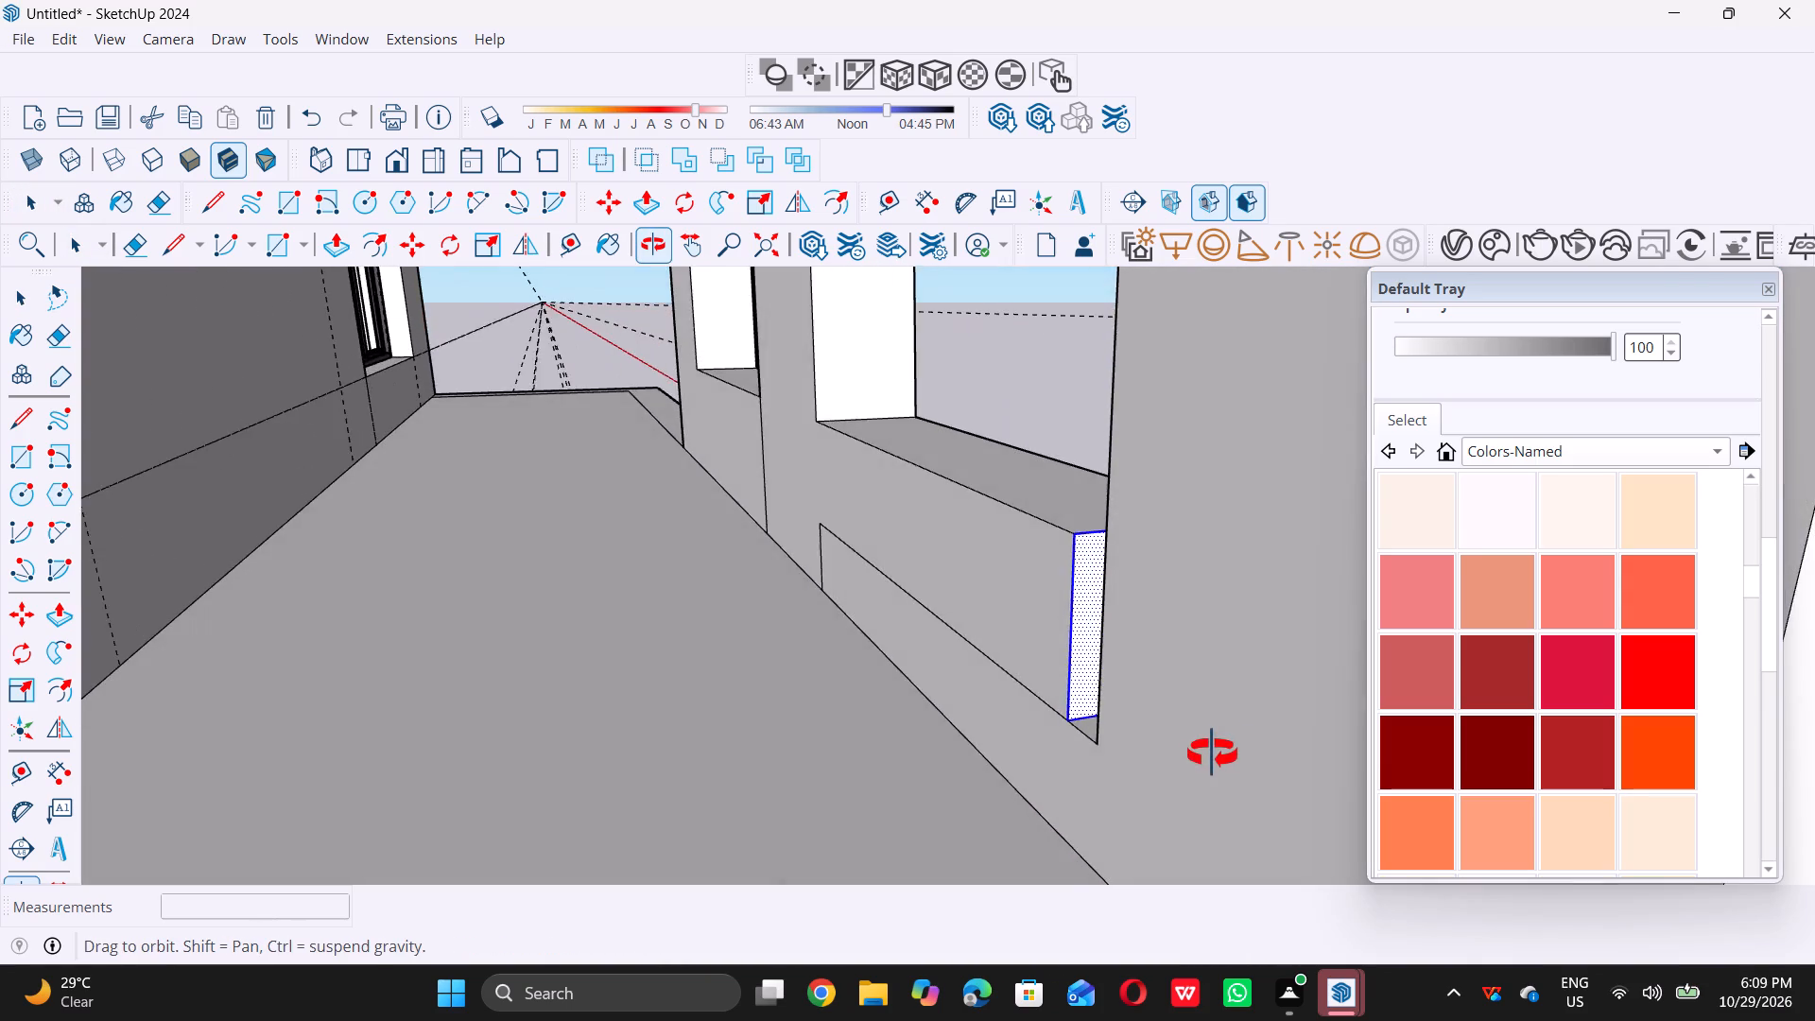
middle_click_drag(1212, 753, 1400, 730)
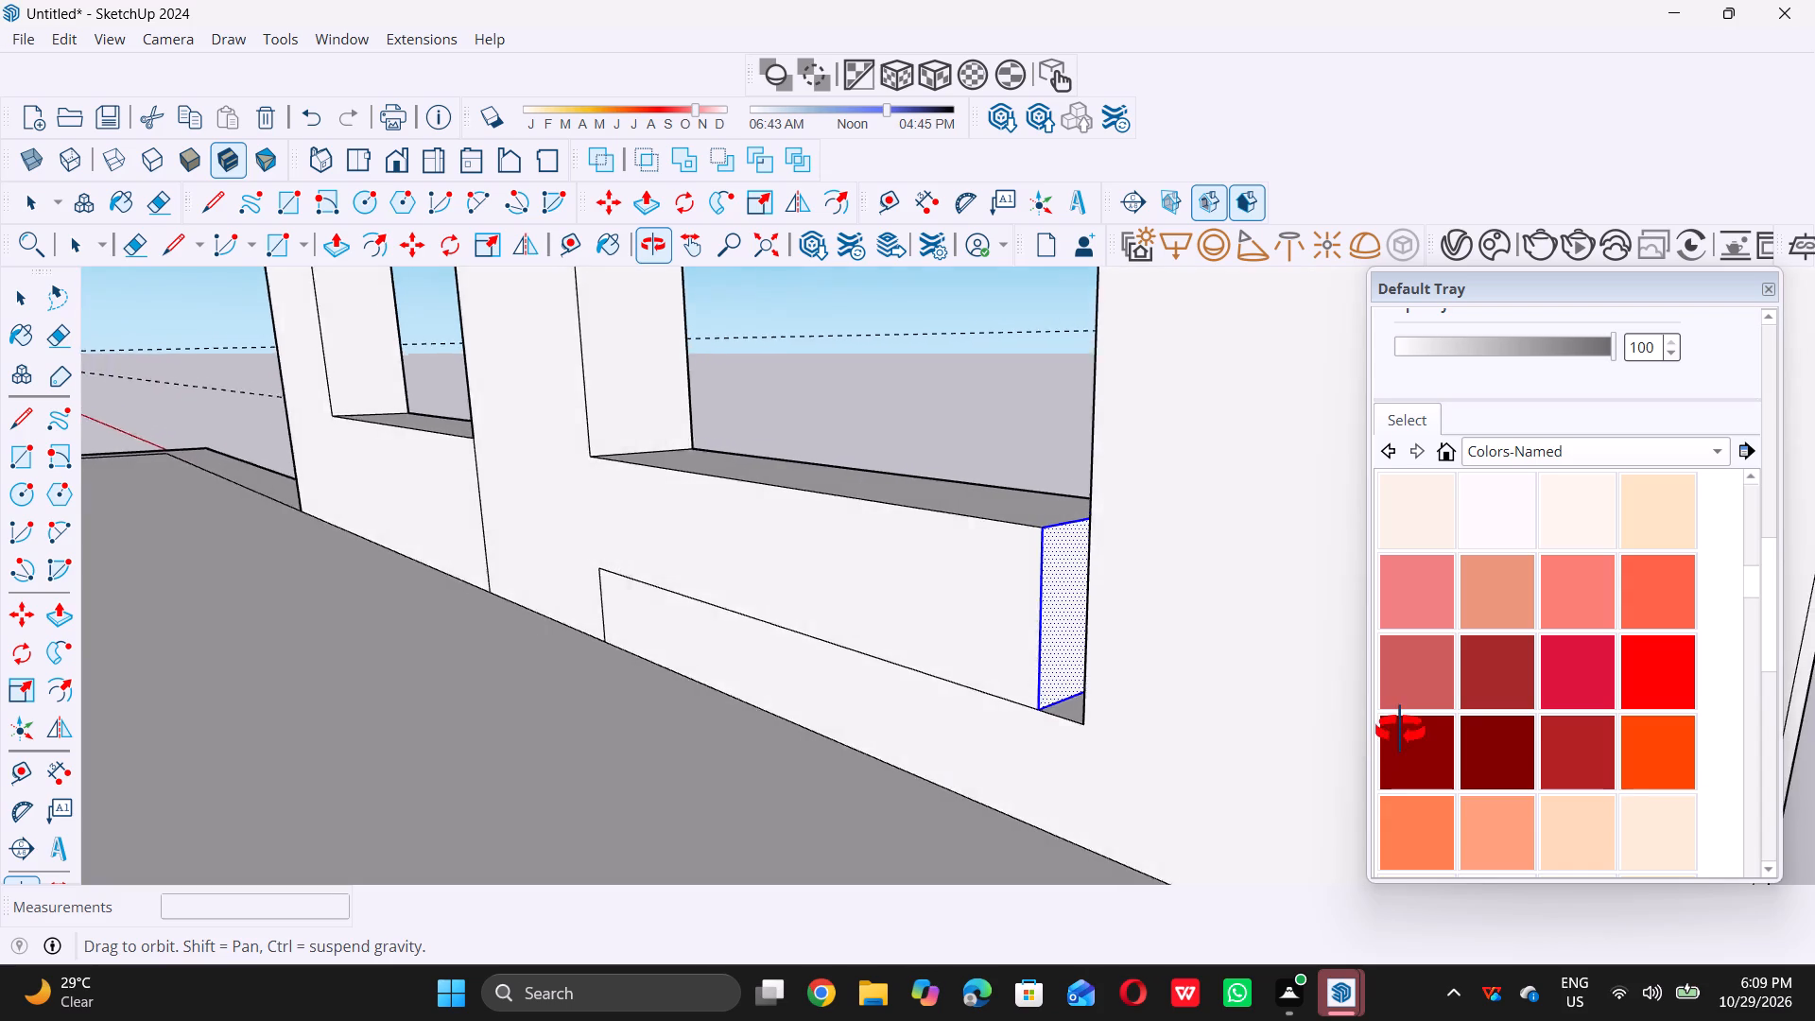
middle_click_drag(1400, 730, 1399, 725)
scroll(1180, 589, "up", 7)
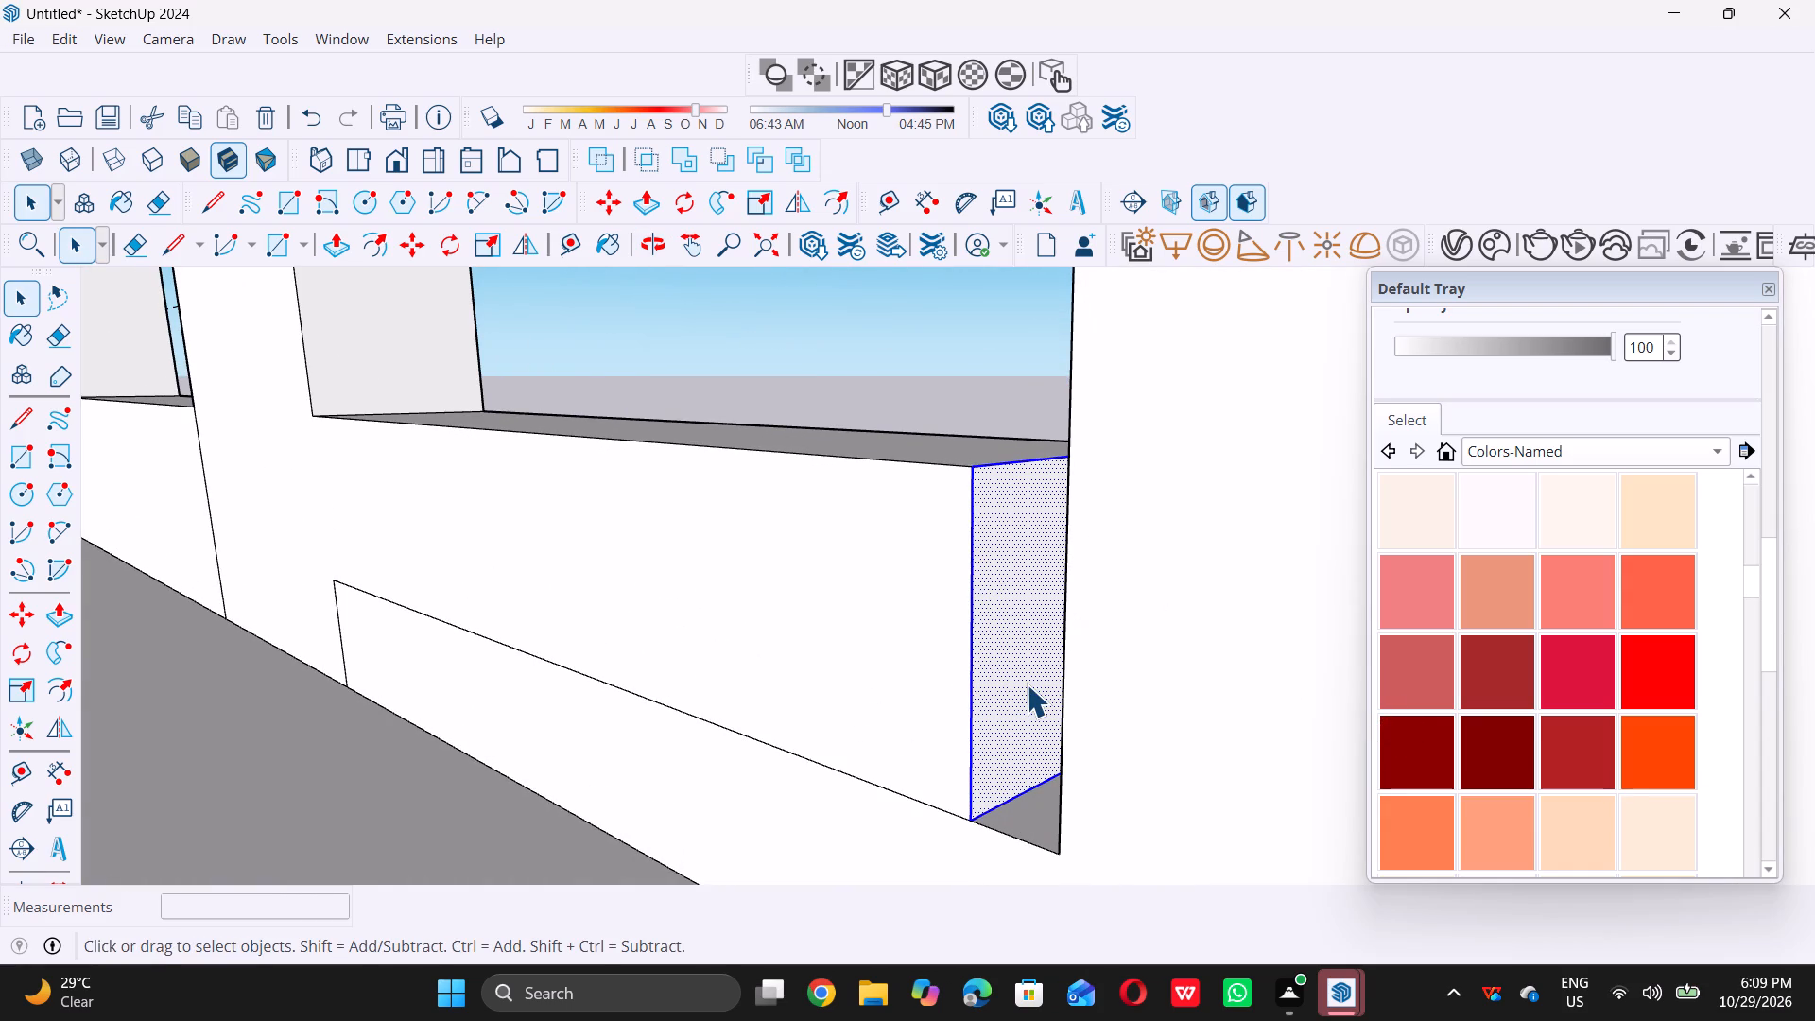
key("p")
double_click(1022, 644)
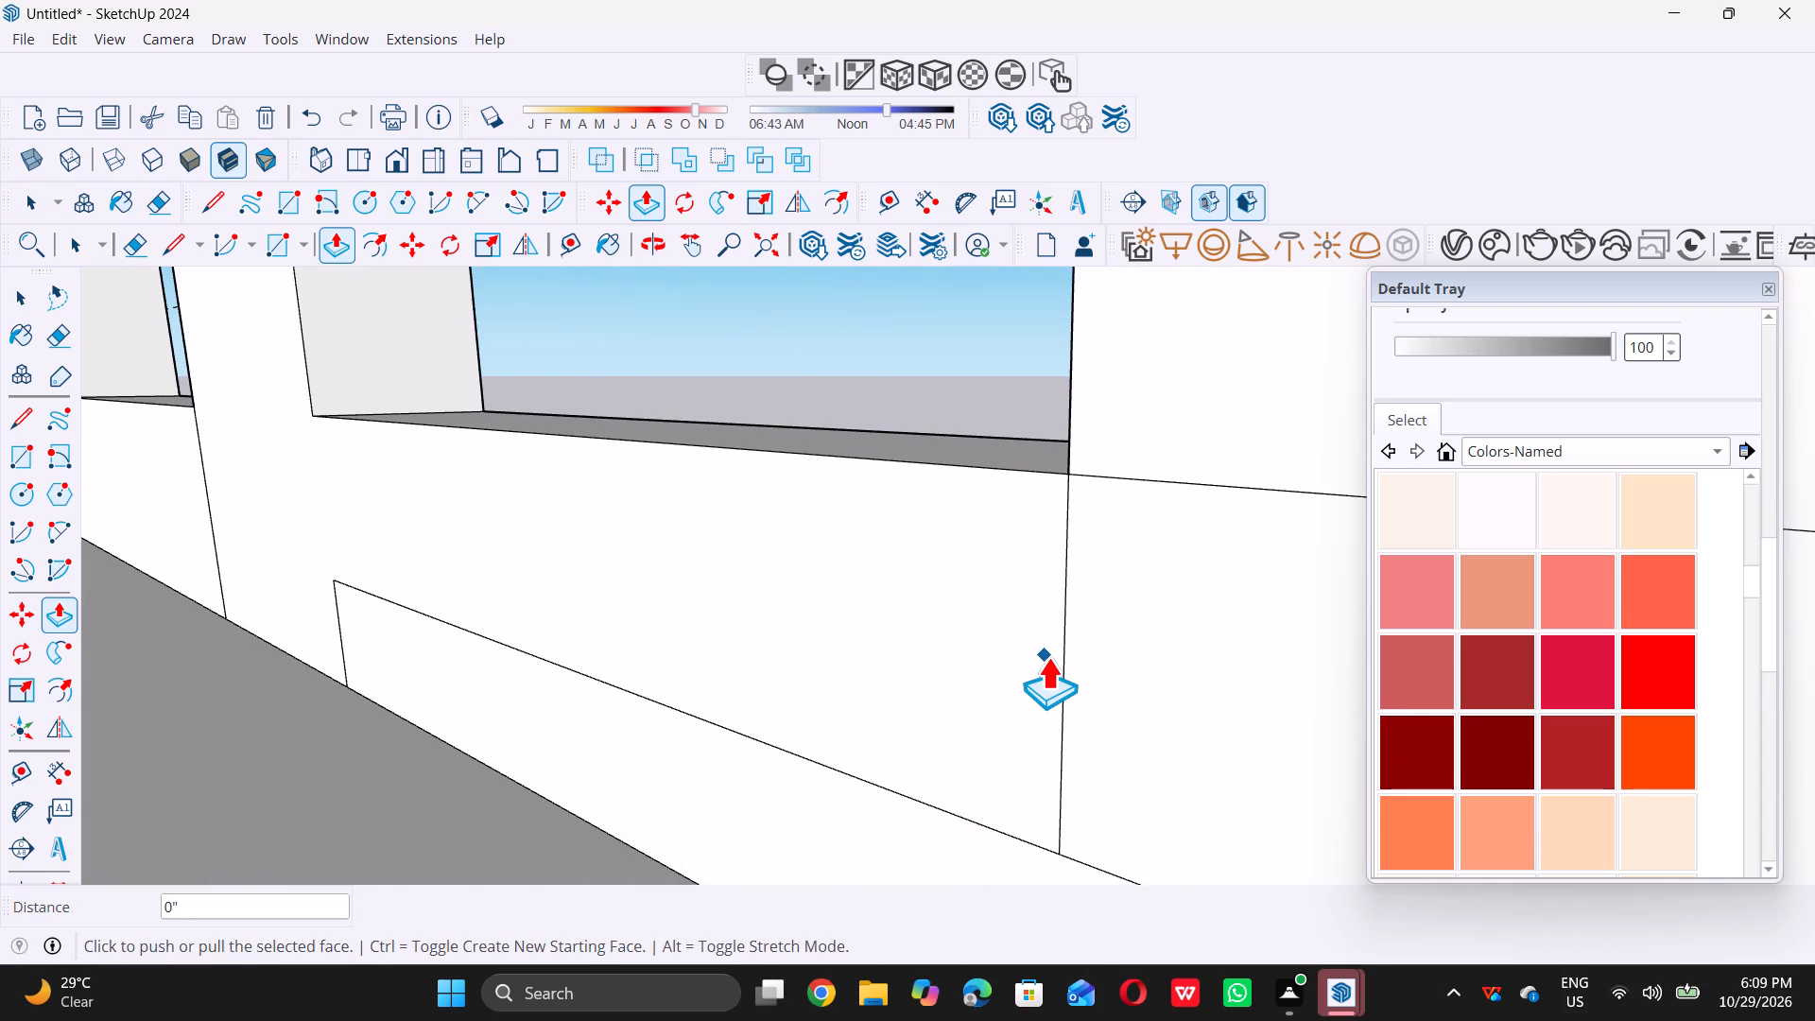
key("space")
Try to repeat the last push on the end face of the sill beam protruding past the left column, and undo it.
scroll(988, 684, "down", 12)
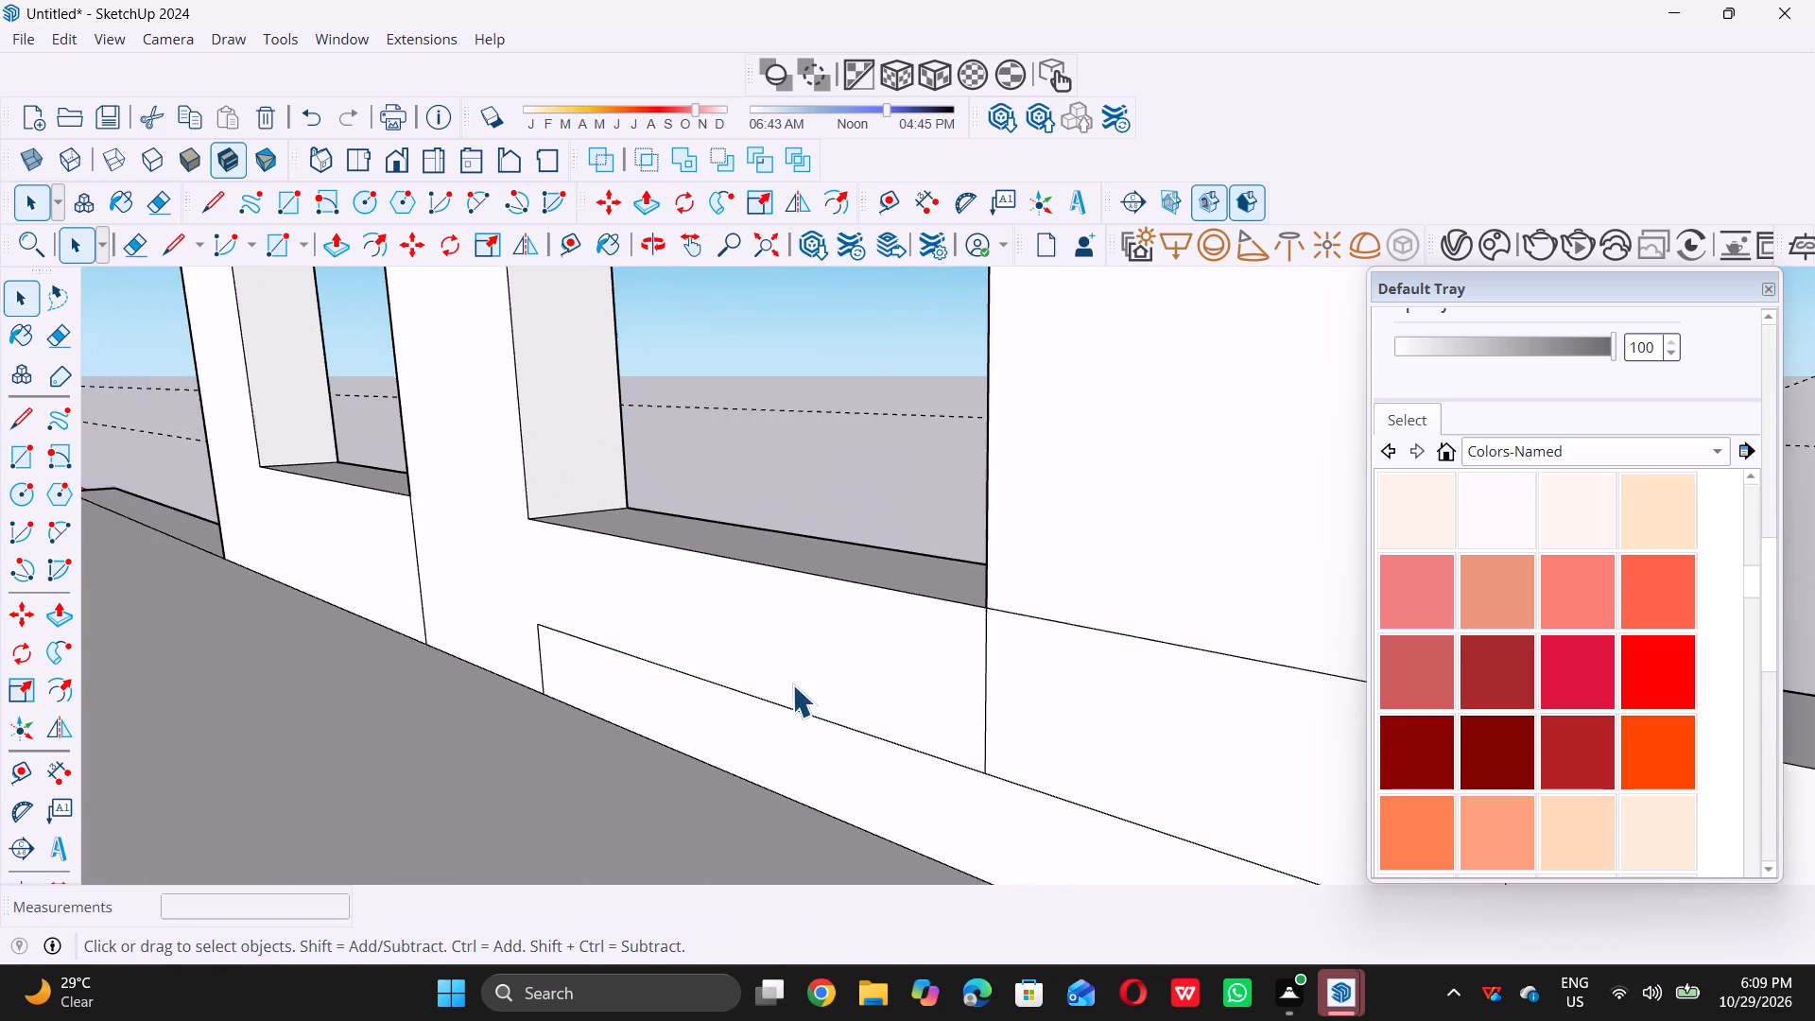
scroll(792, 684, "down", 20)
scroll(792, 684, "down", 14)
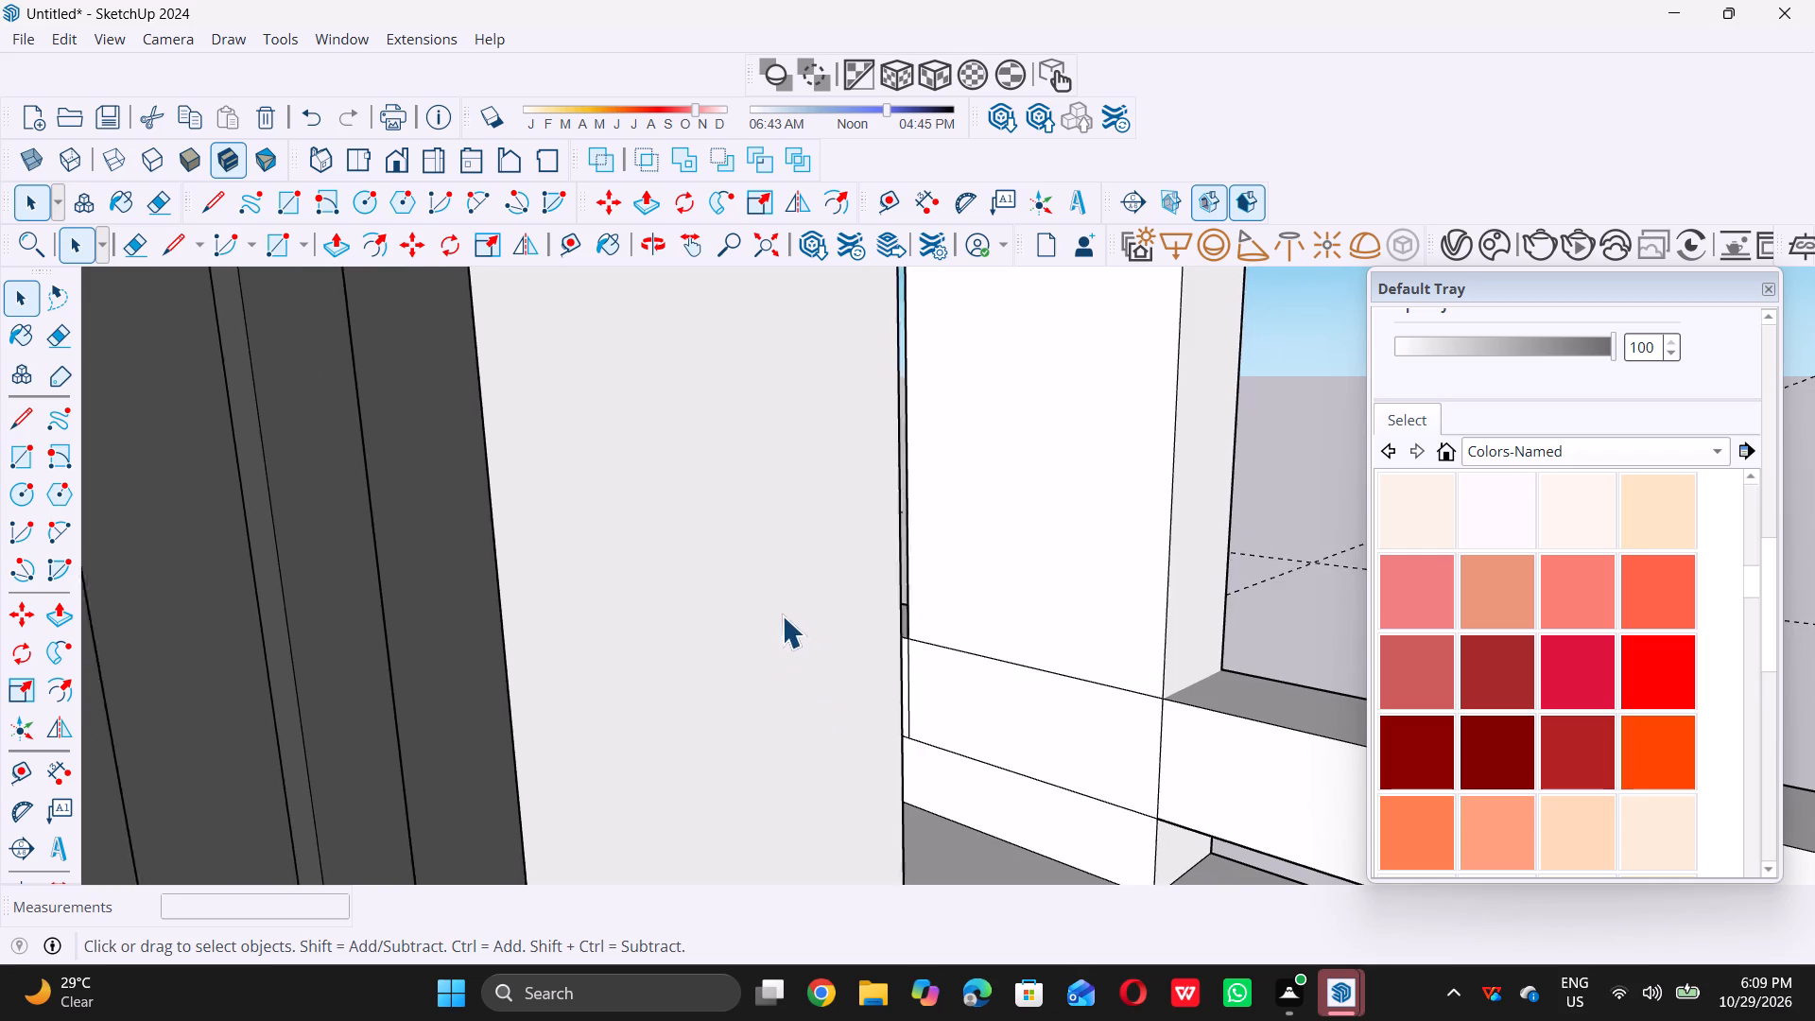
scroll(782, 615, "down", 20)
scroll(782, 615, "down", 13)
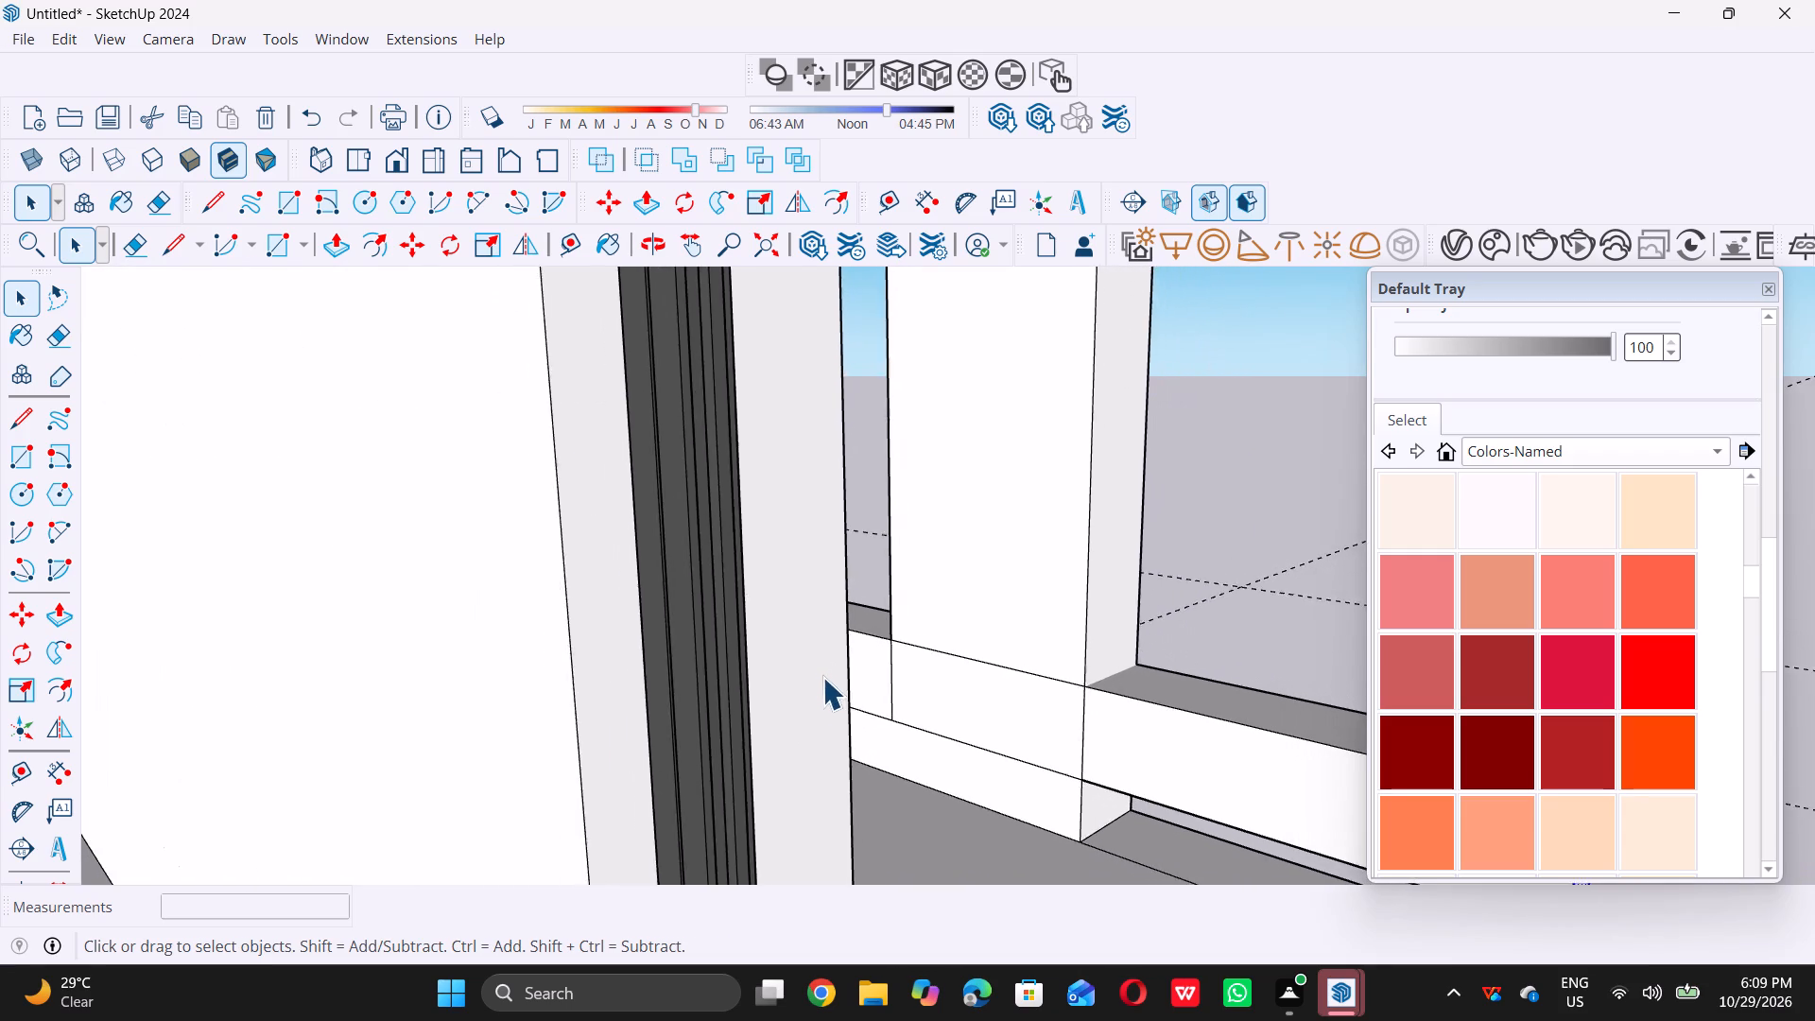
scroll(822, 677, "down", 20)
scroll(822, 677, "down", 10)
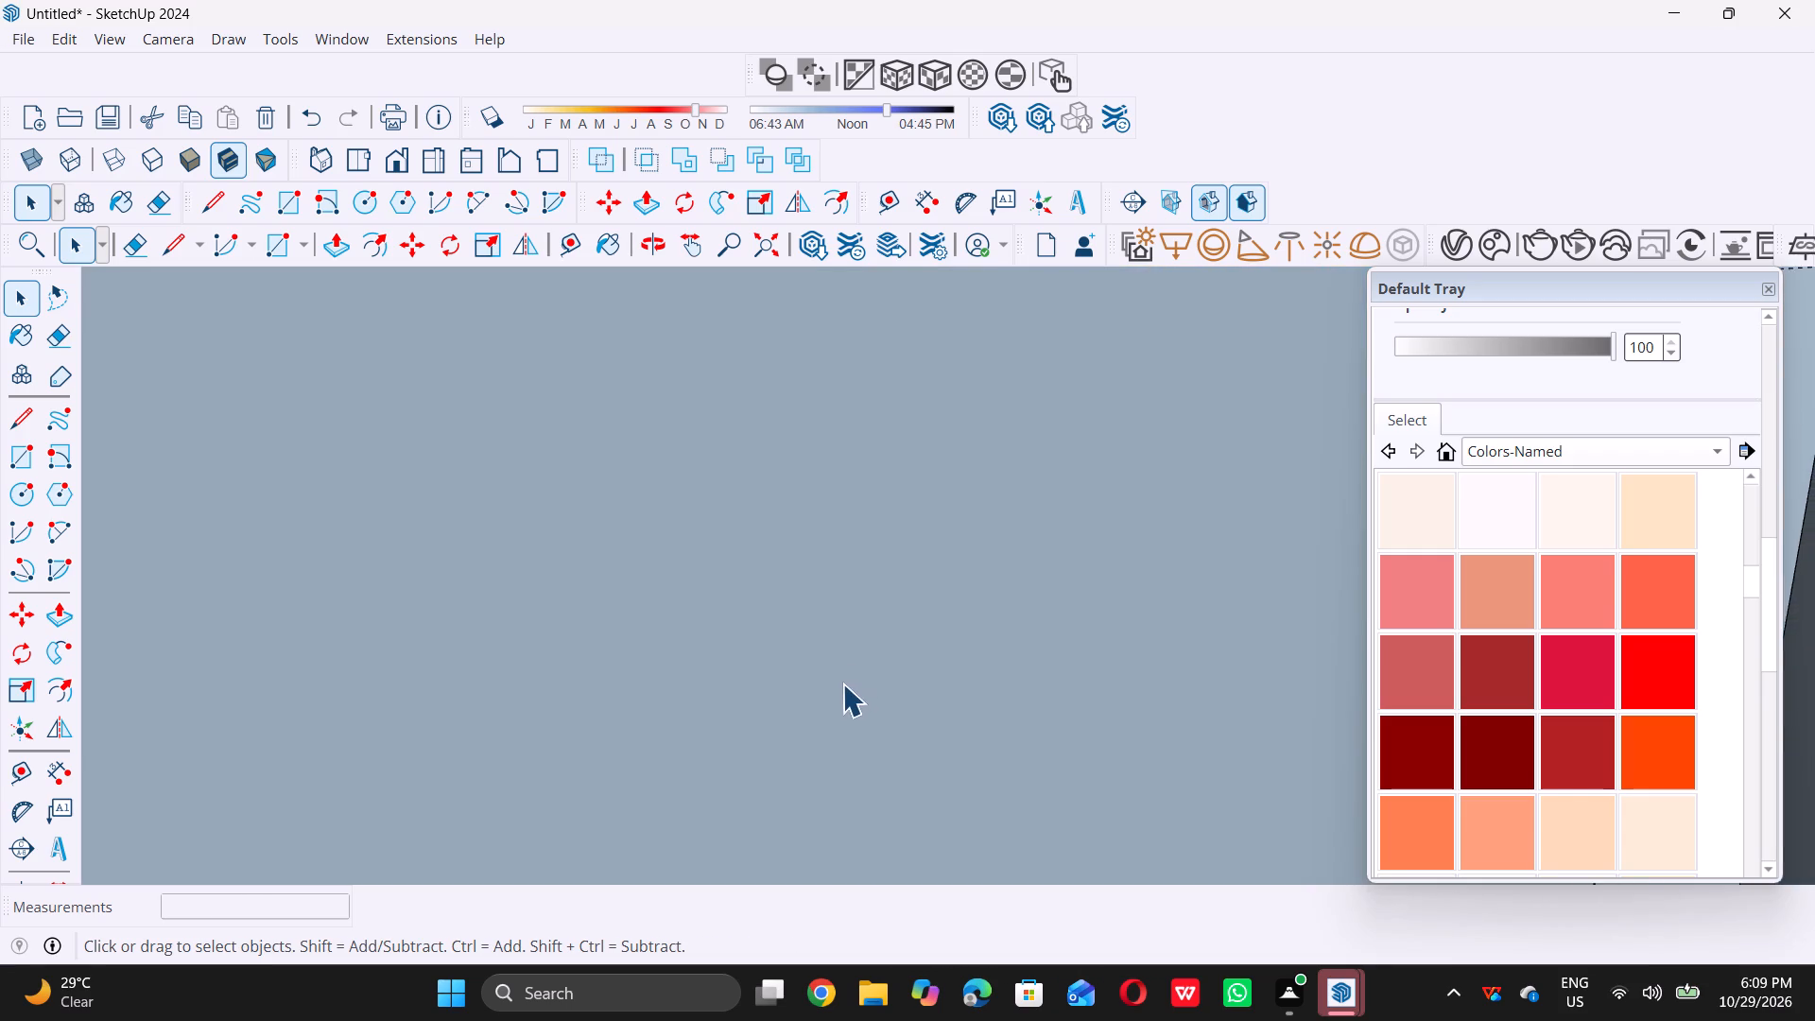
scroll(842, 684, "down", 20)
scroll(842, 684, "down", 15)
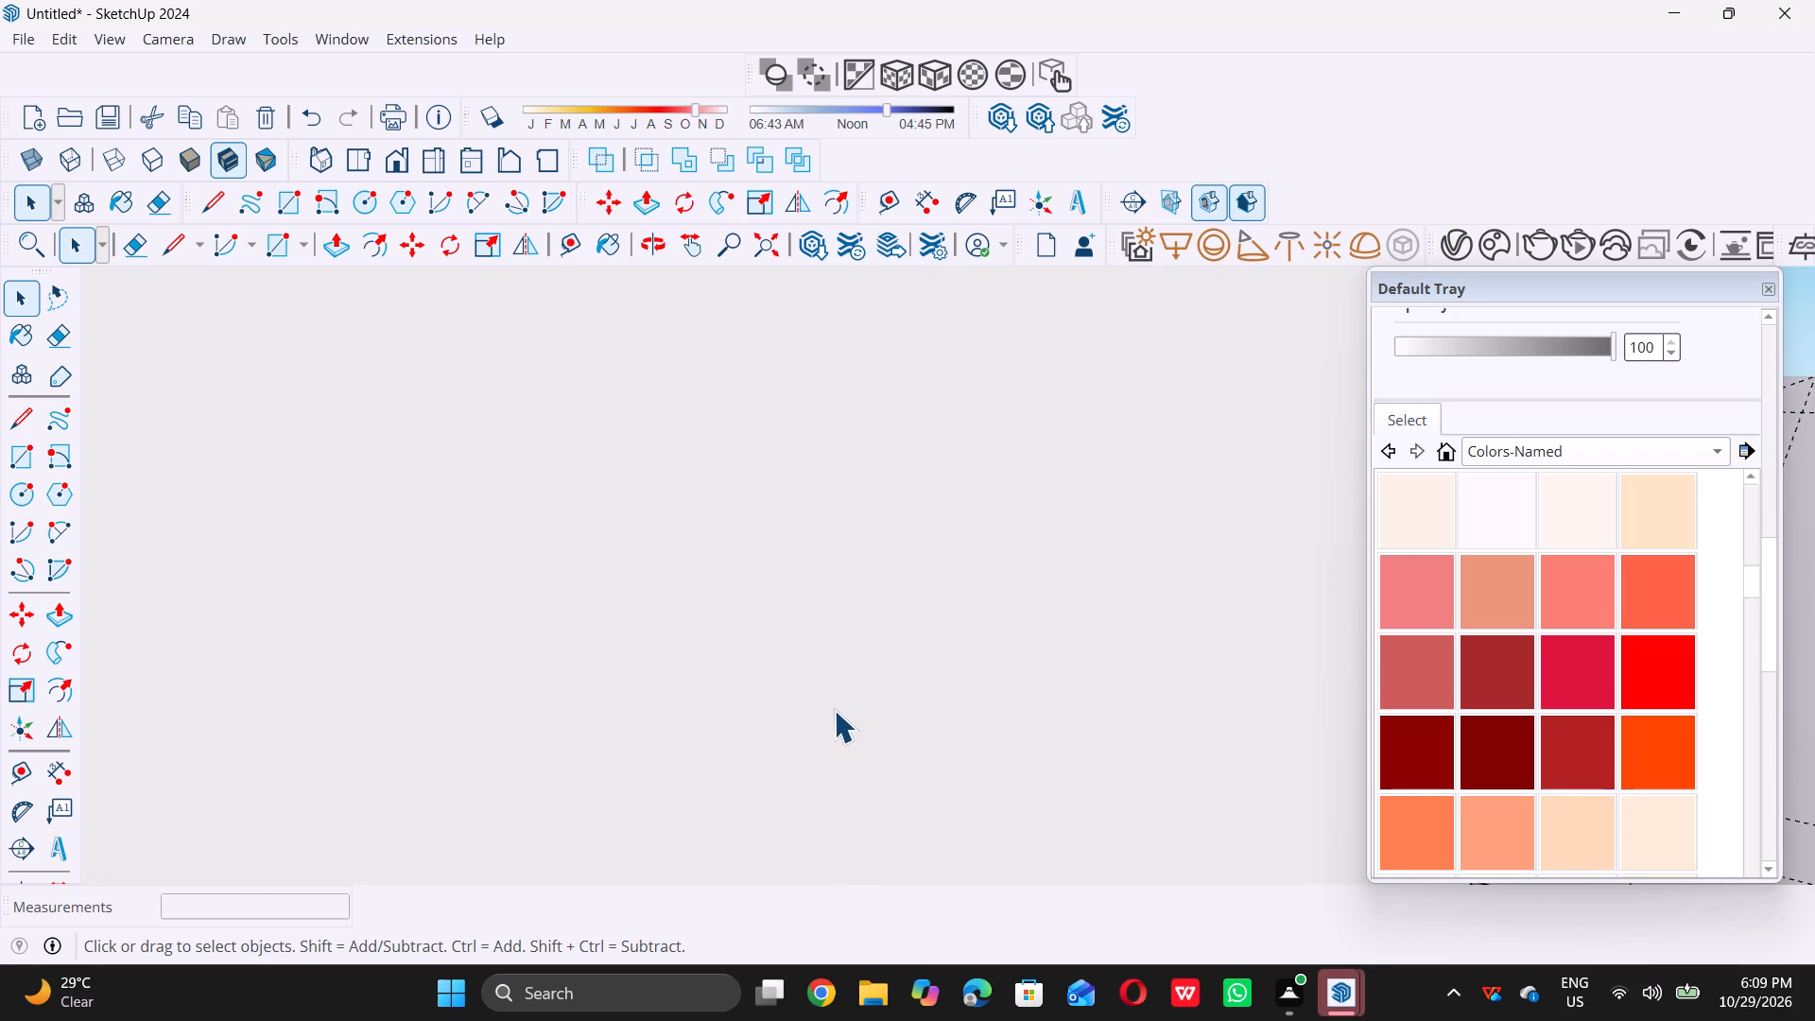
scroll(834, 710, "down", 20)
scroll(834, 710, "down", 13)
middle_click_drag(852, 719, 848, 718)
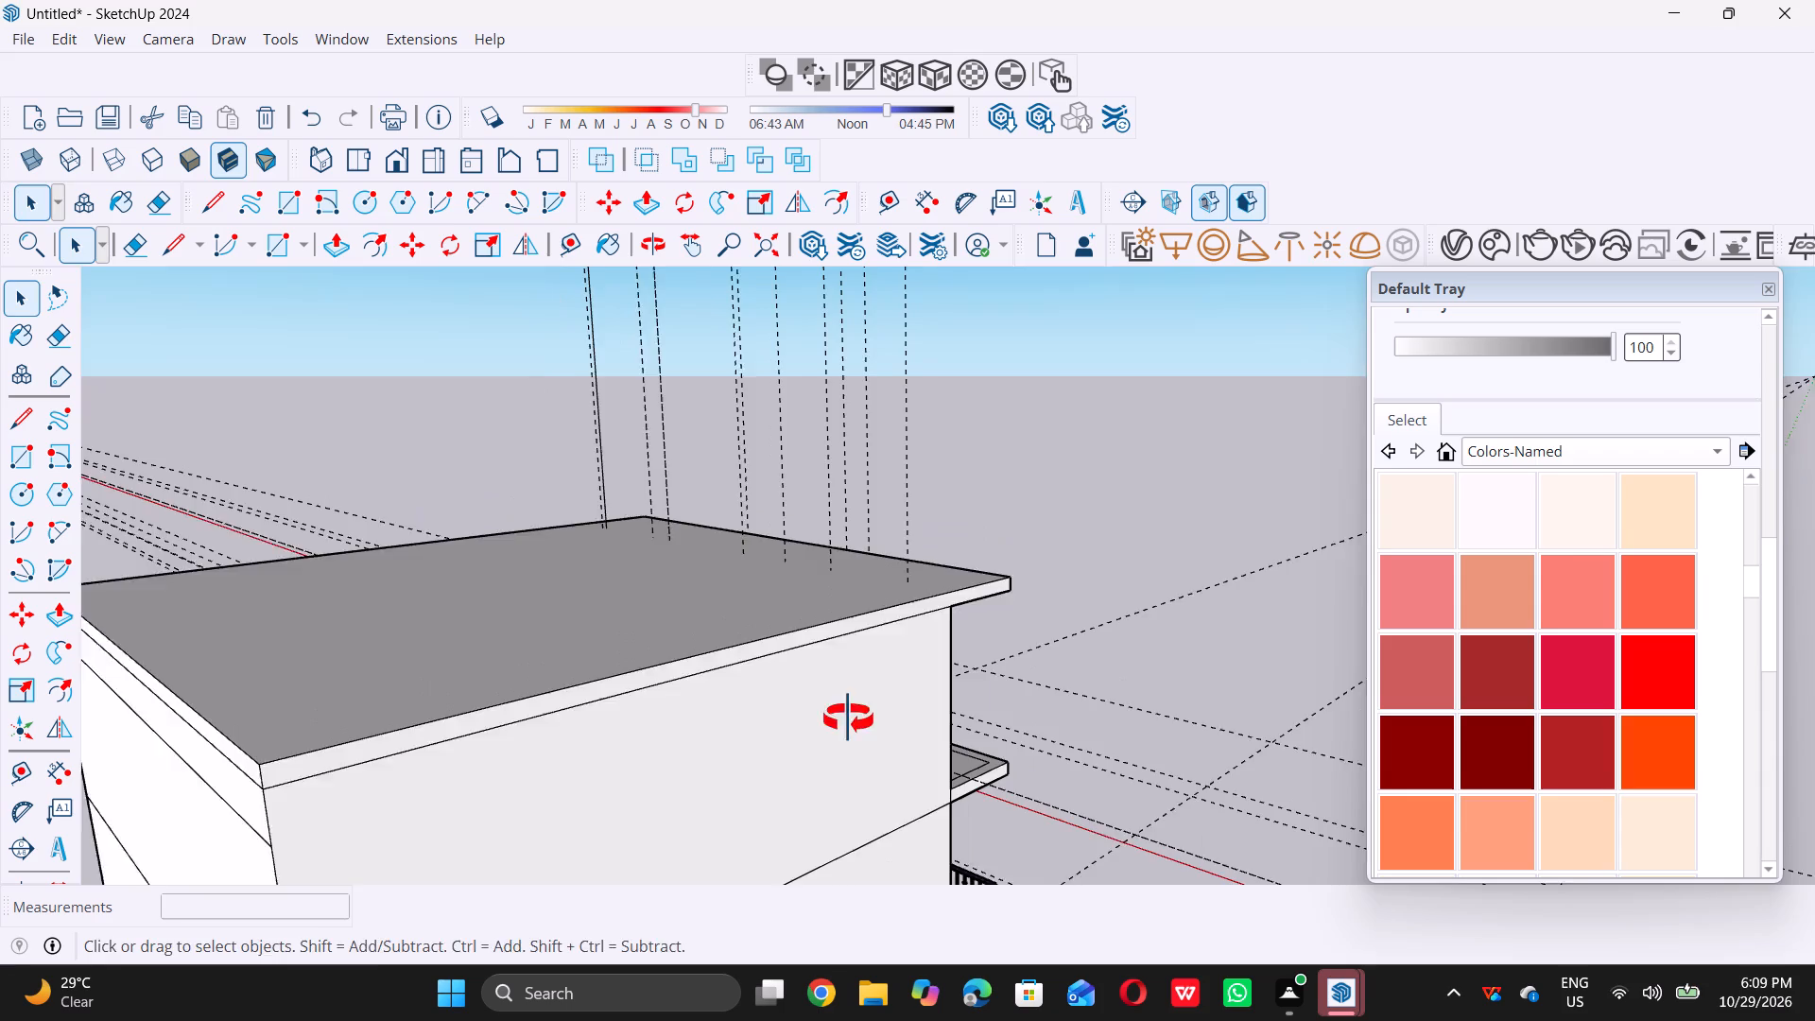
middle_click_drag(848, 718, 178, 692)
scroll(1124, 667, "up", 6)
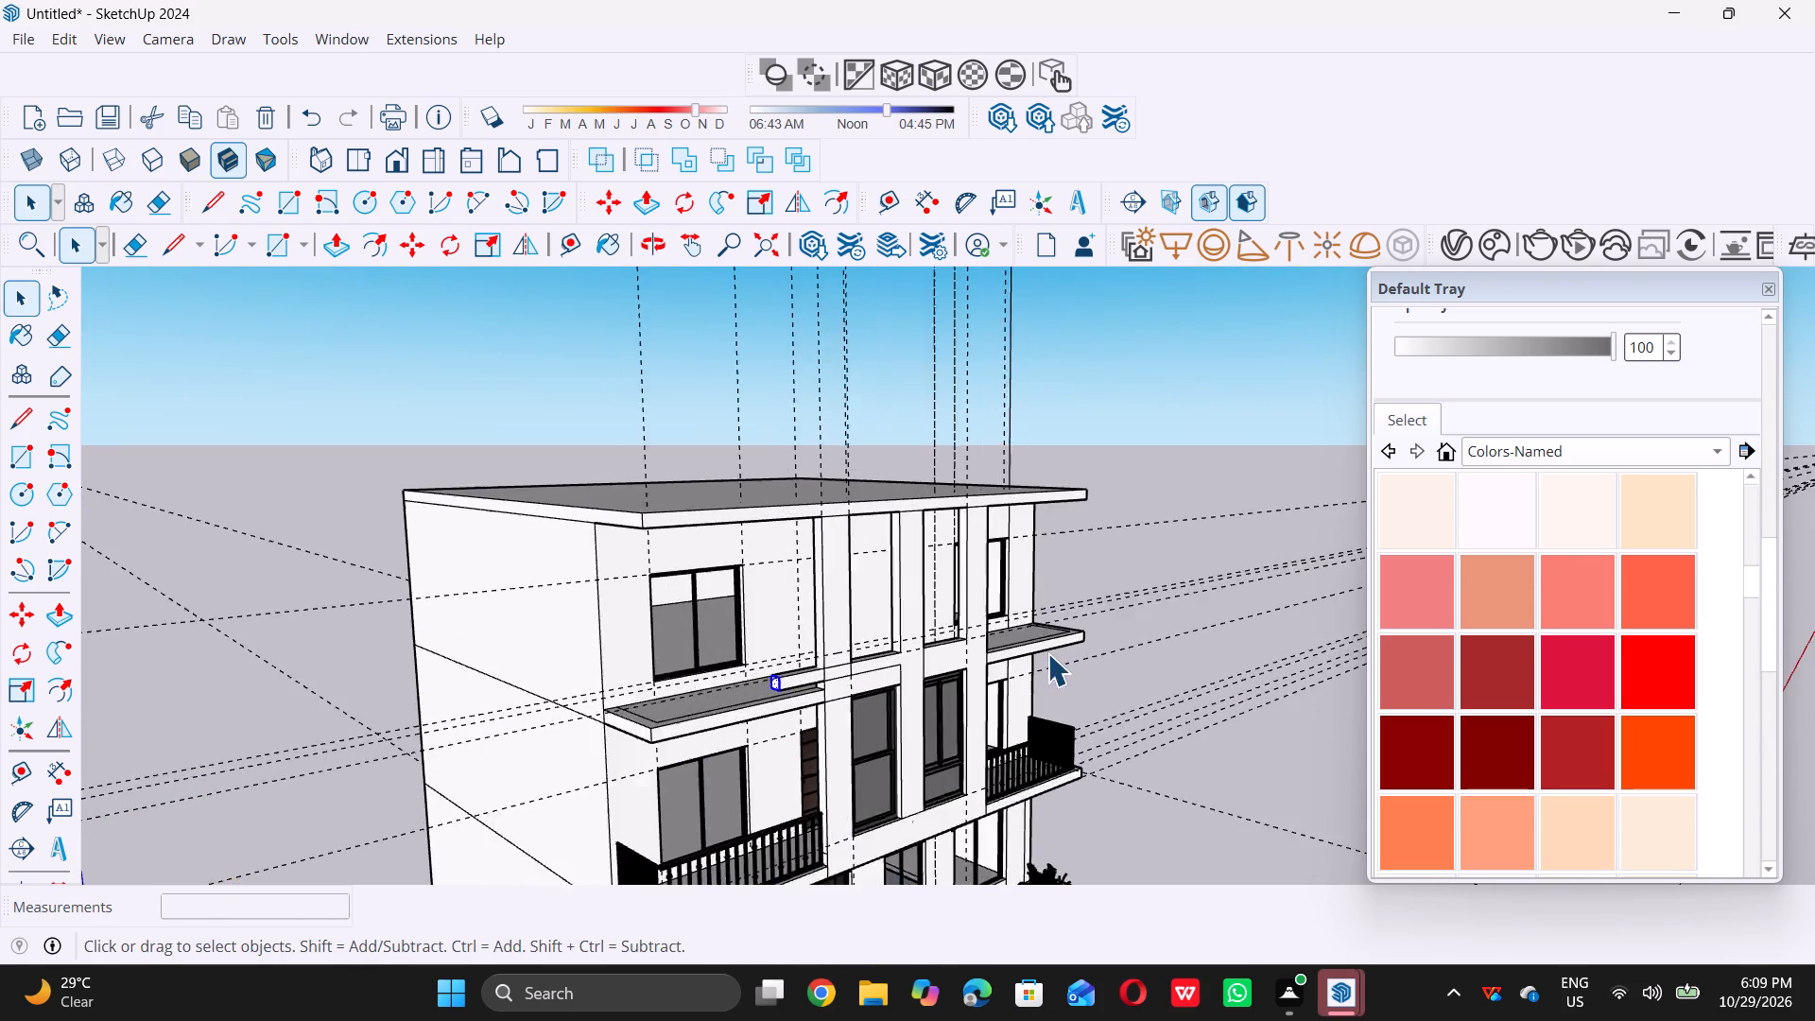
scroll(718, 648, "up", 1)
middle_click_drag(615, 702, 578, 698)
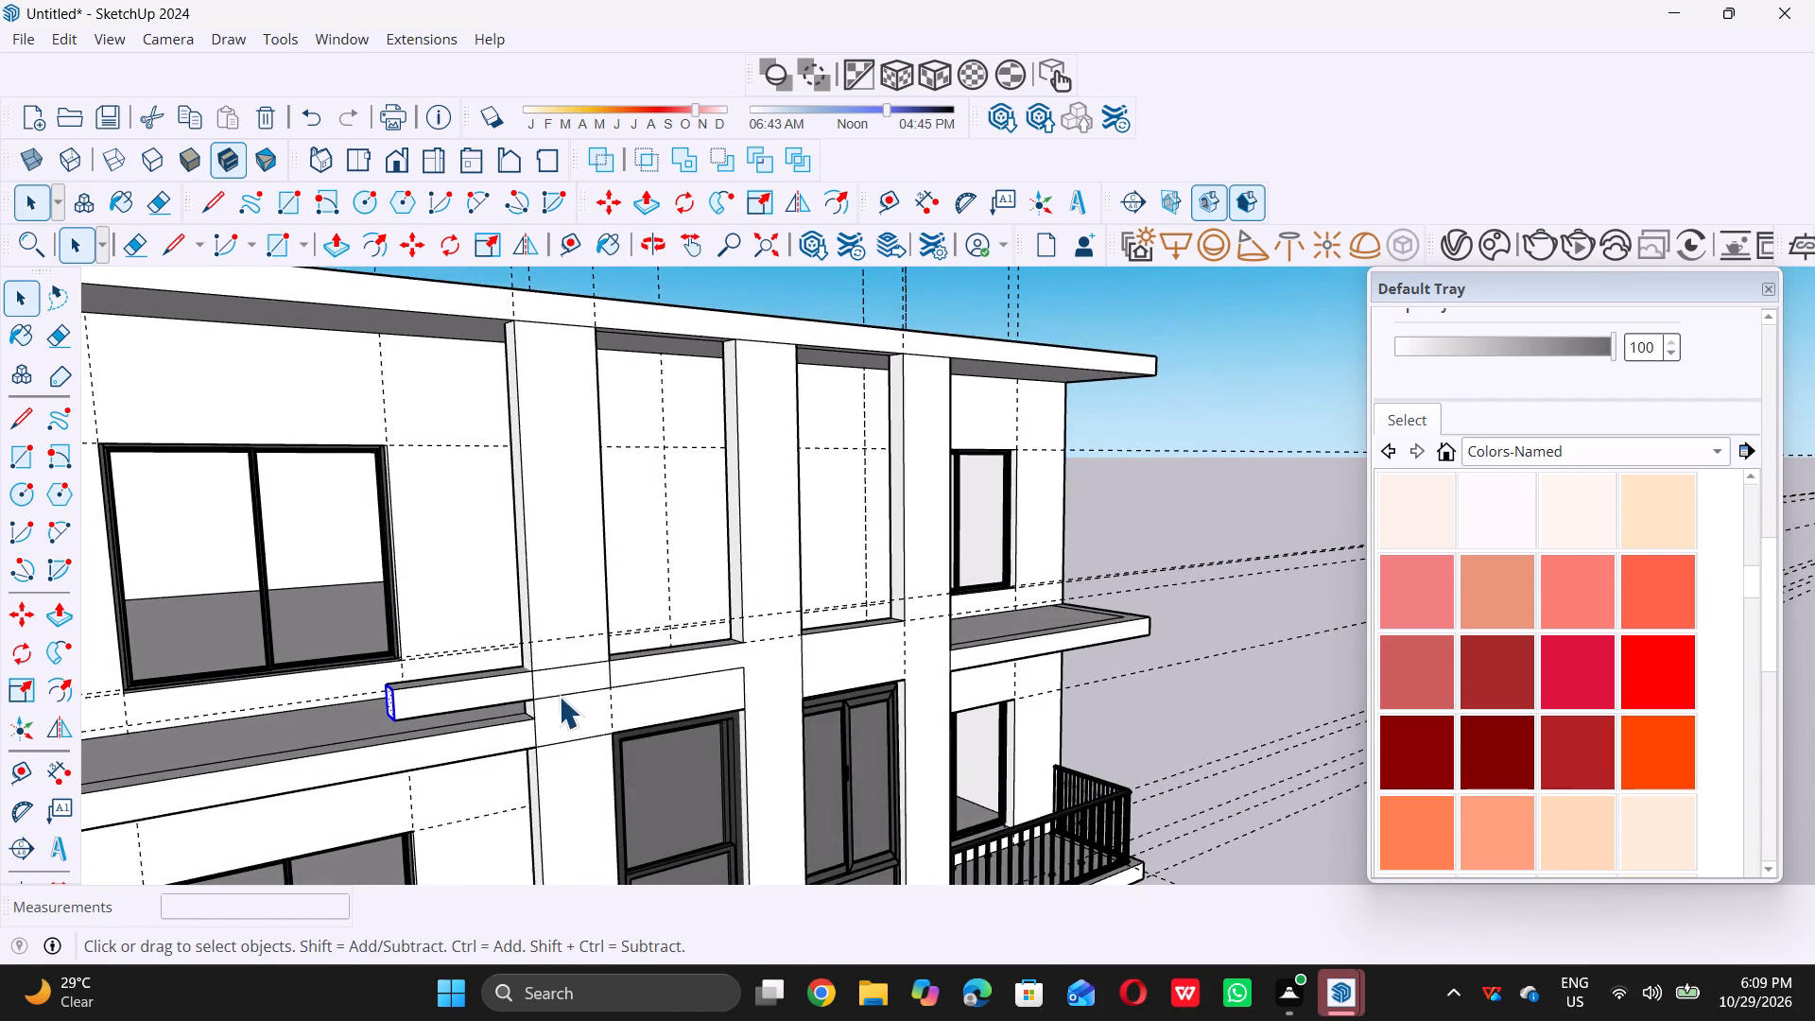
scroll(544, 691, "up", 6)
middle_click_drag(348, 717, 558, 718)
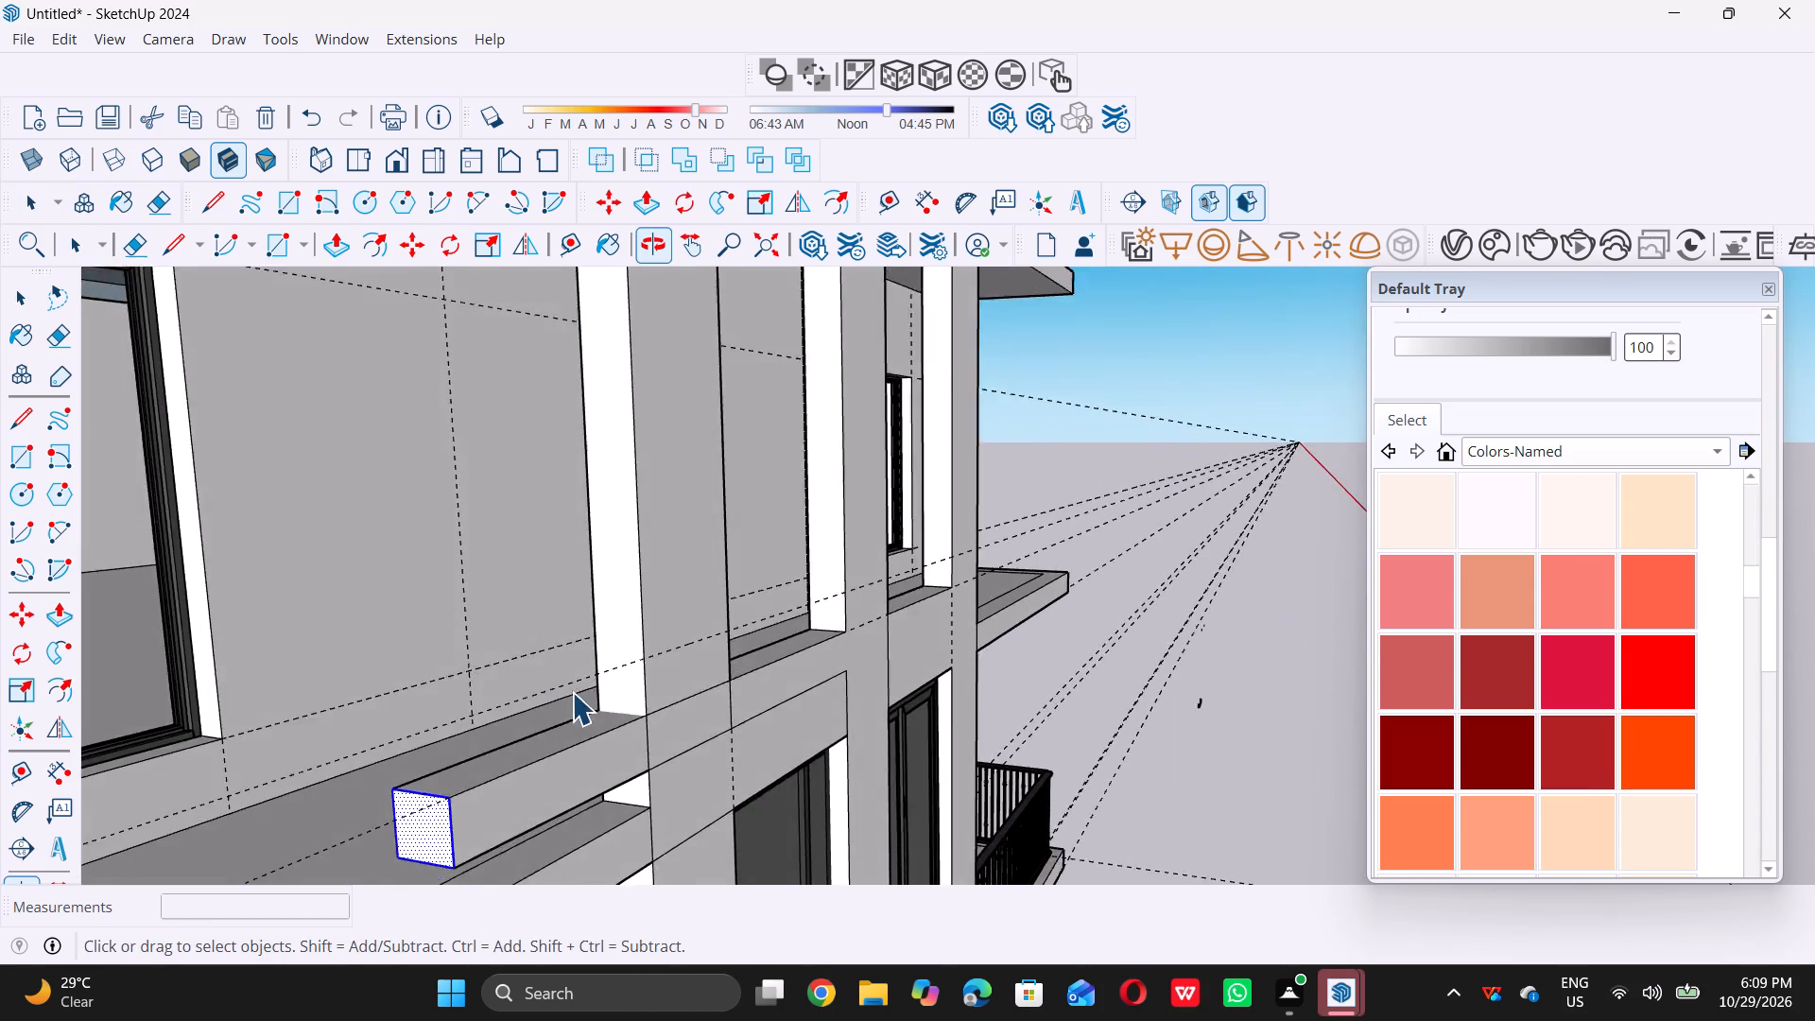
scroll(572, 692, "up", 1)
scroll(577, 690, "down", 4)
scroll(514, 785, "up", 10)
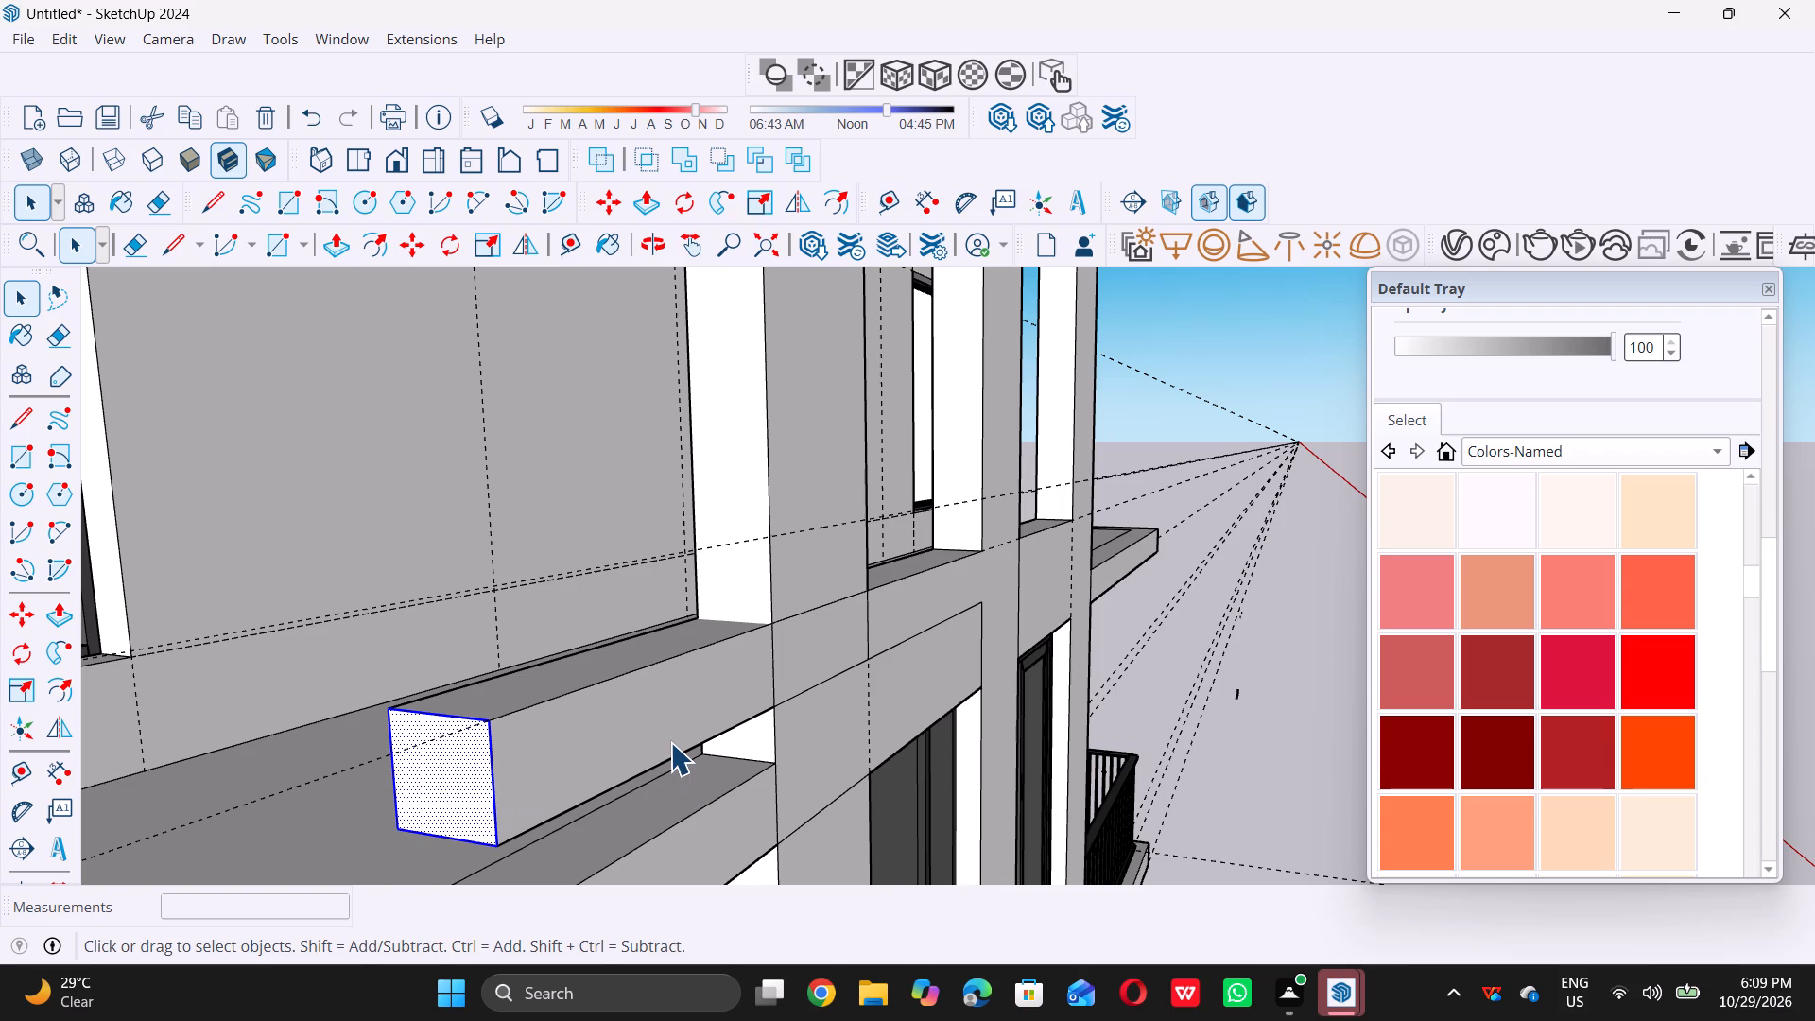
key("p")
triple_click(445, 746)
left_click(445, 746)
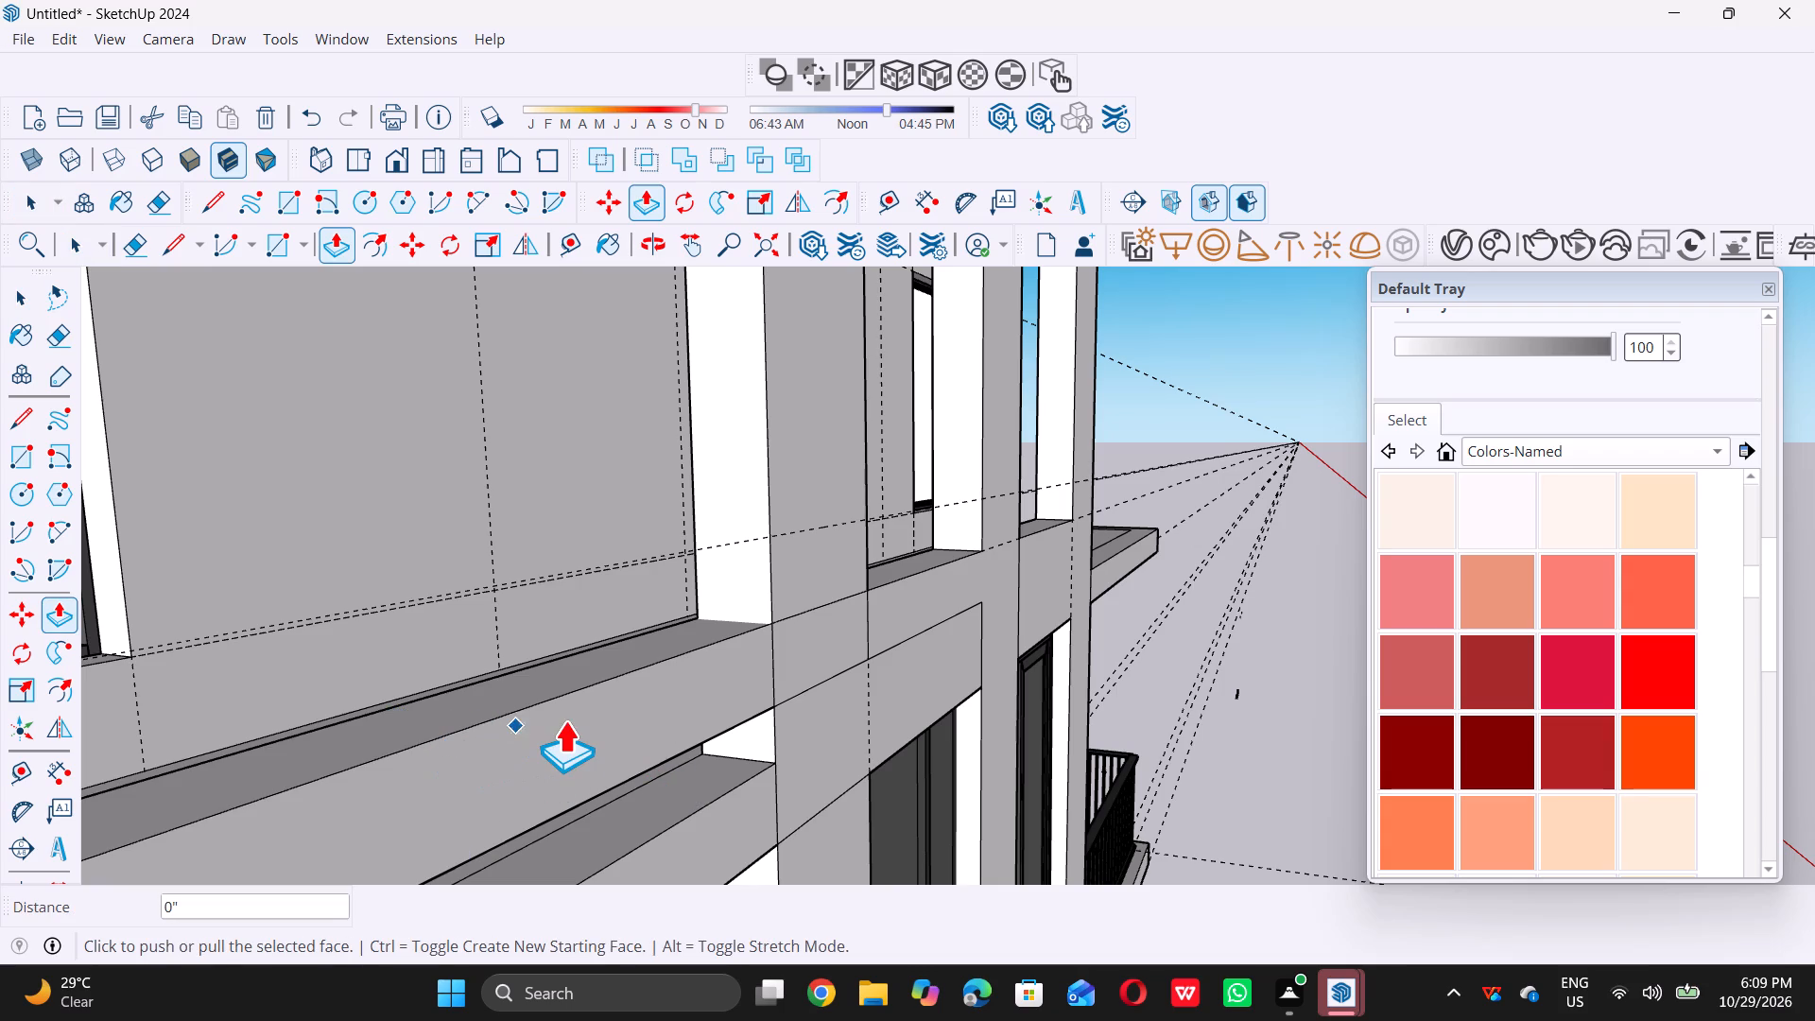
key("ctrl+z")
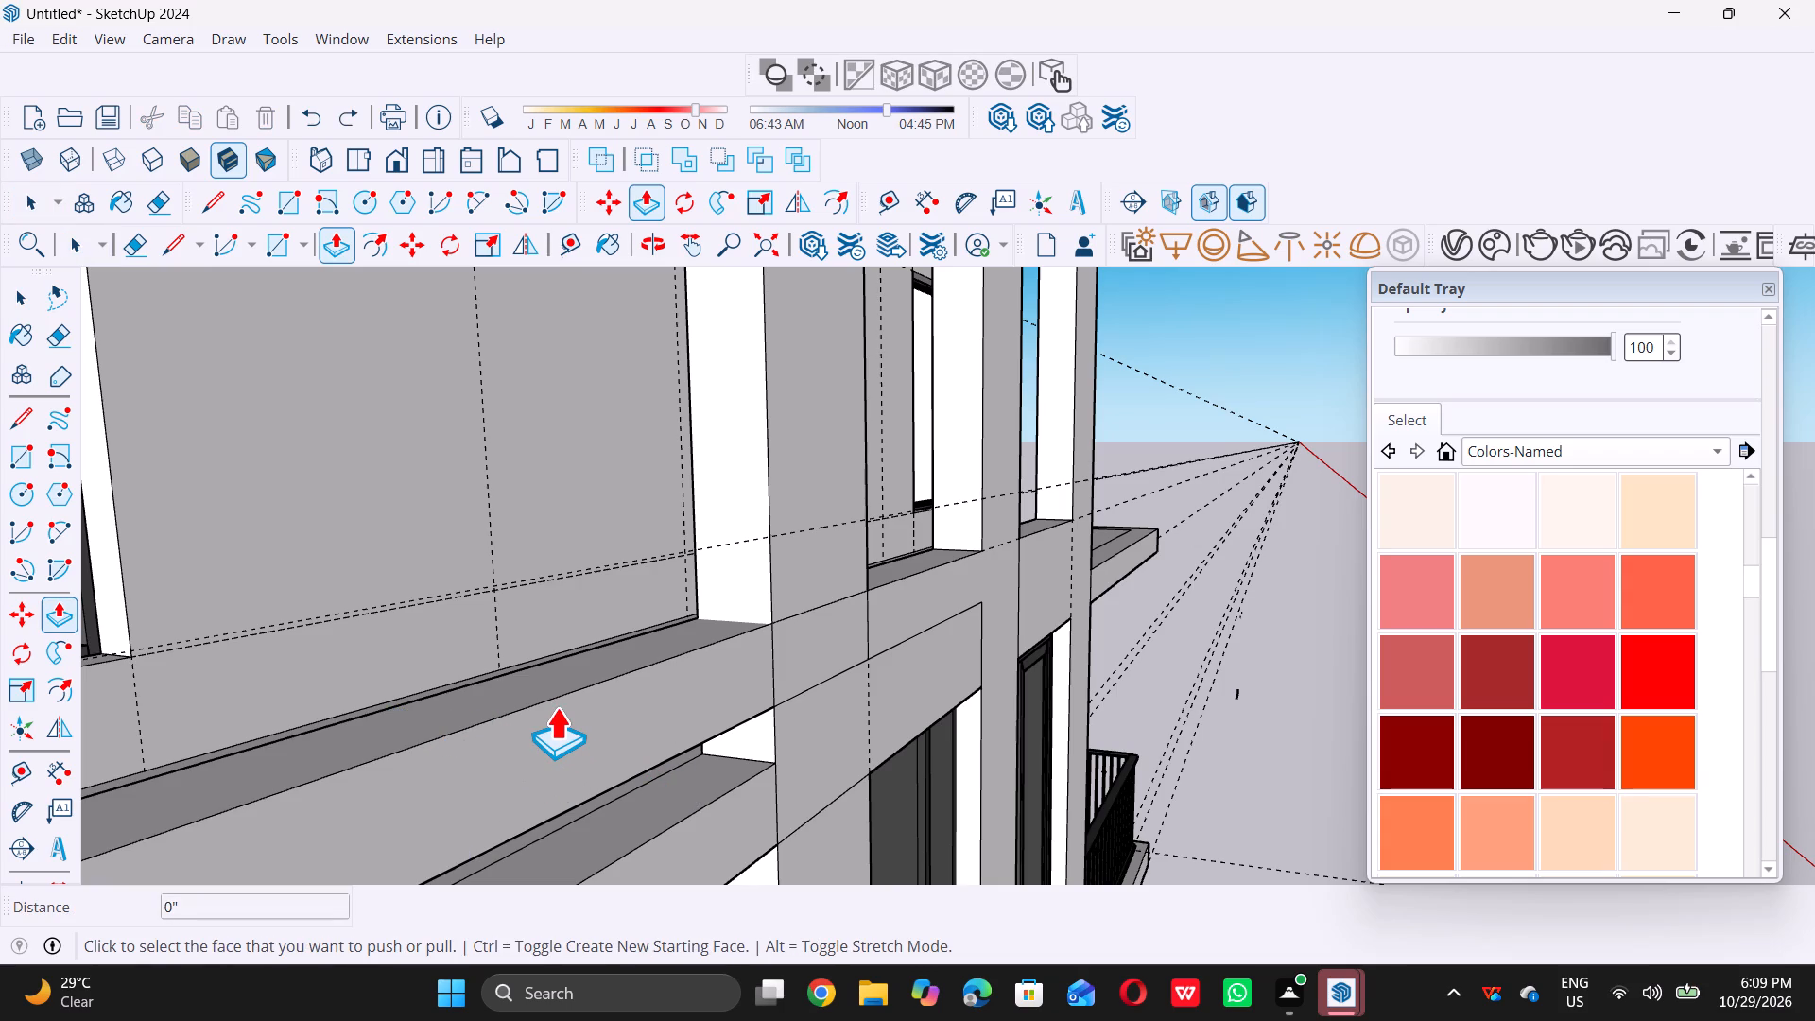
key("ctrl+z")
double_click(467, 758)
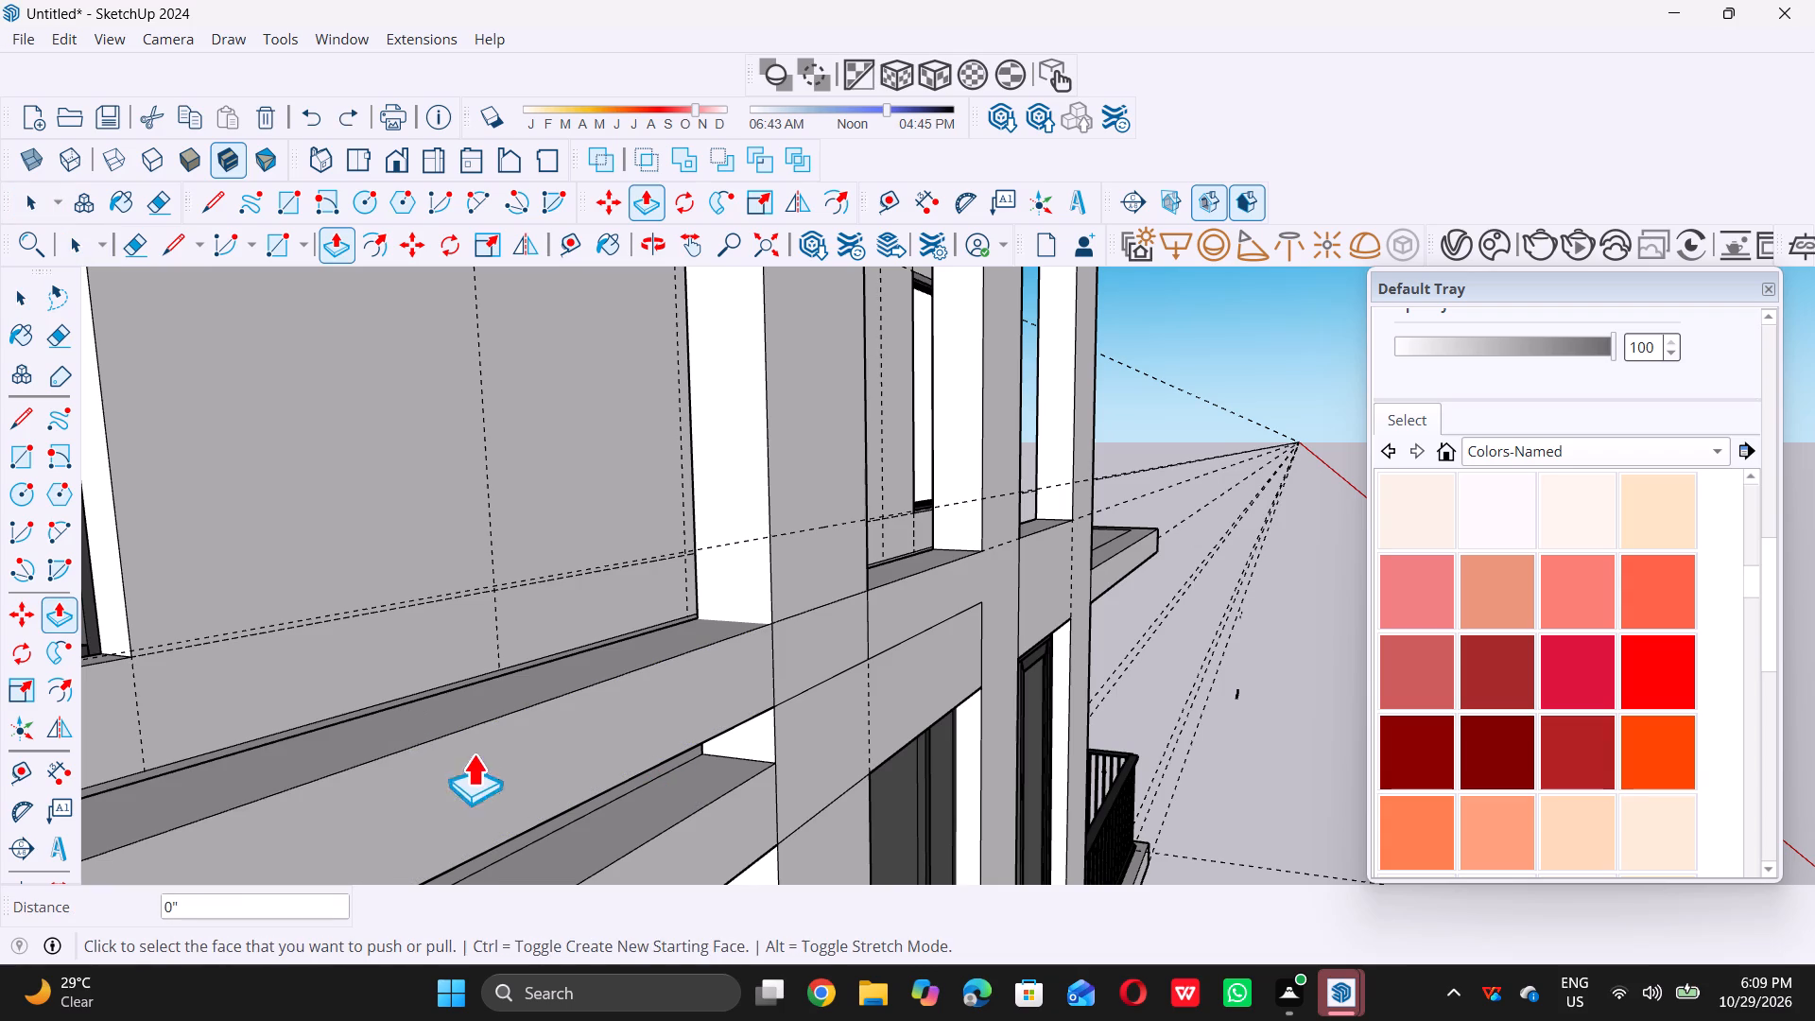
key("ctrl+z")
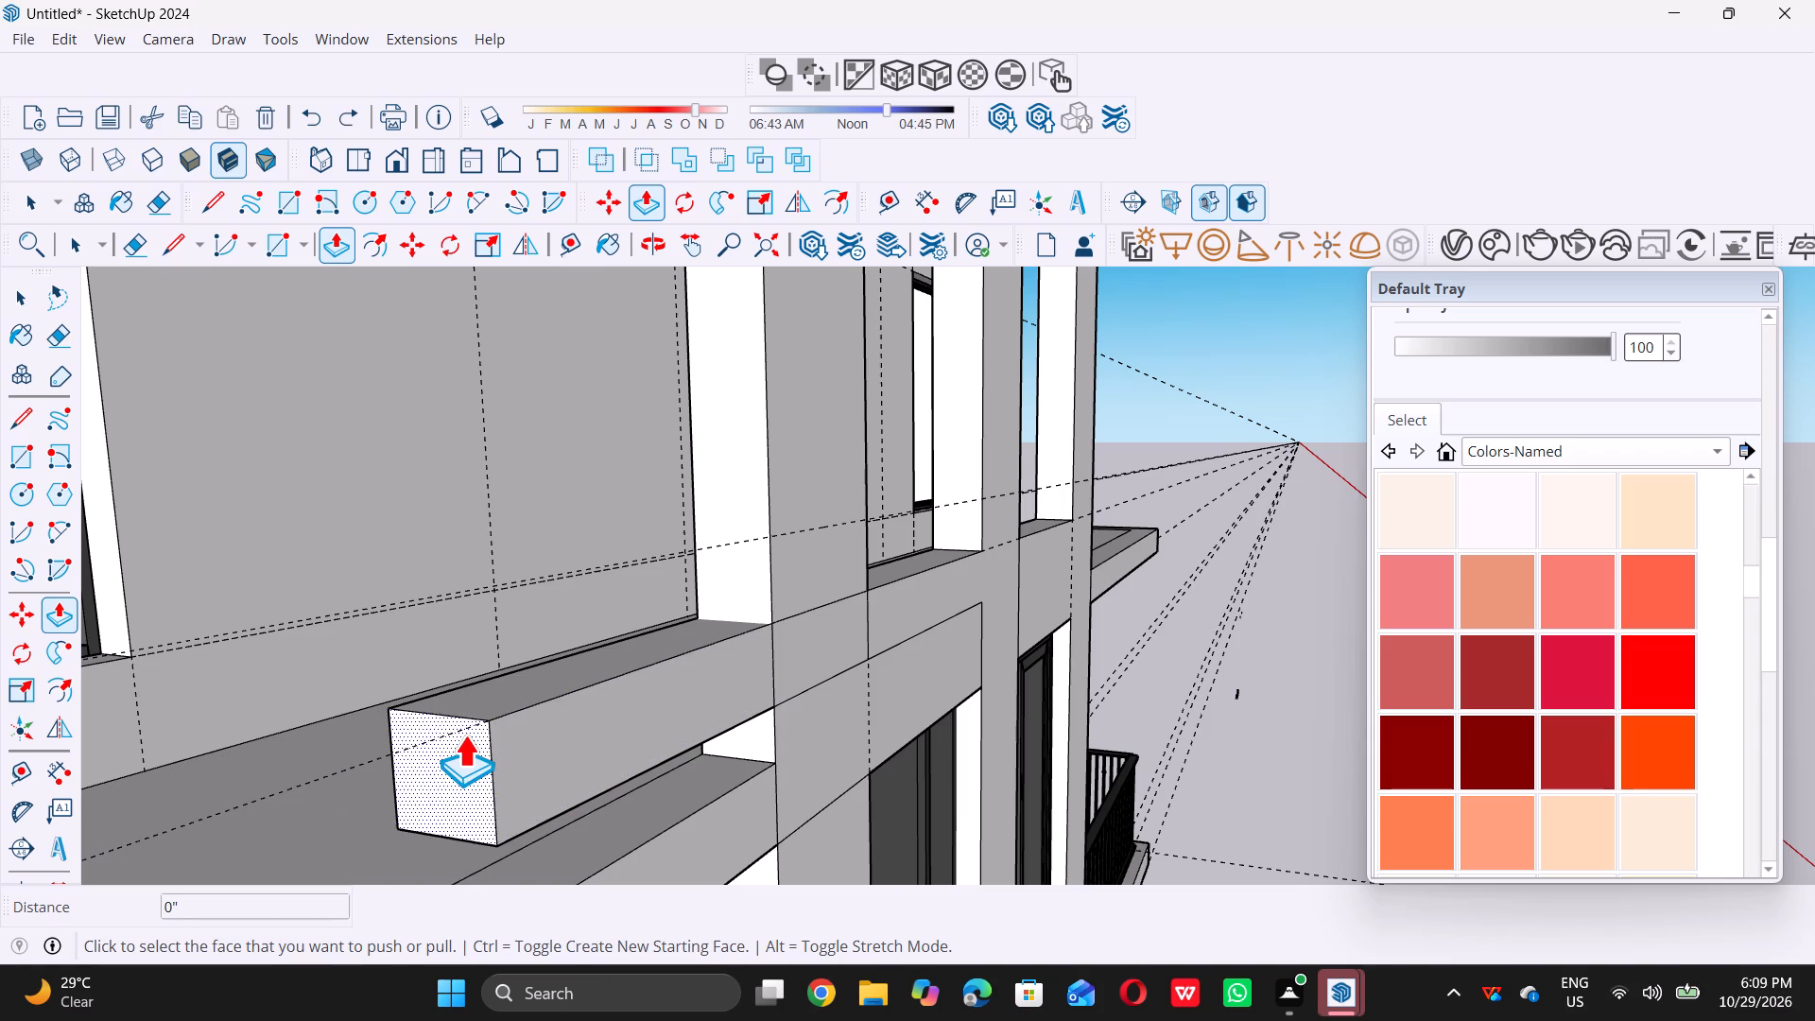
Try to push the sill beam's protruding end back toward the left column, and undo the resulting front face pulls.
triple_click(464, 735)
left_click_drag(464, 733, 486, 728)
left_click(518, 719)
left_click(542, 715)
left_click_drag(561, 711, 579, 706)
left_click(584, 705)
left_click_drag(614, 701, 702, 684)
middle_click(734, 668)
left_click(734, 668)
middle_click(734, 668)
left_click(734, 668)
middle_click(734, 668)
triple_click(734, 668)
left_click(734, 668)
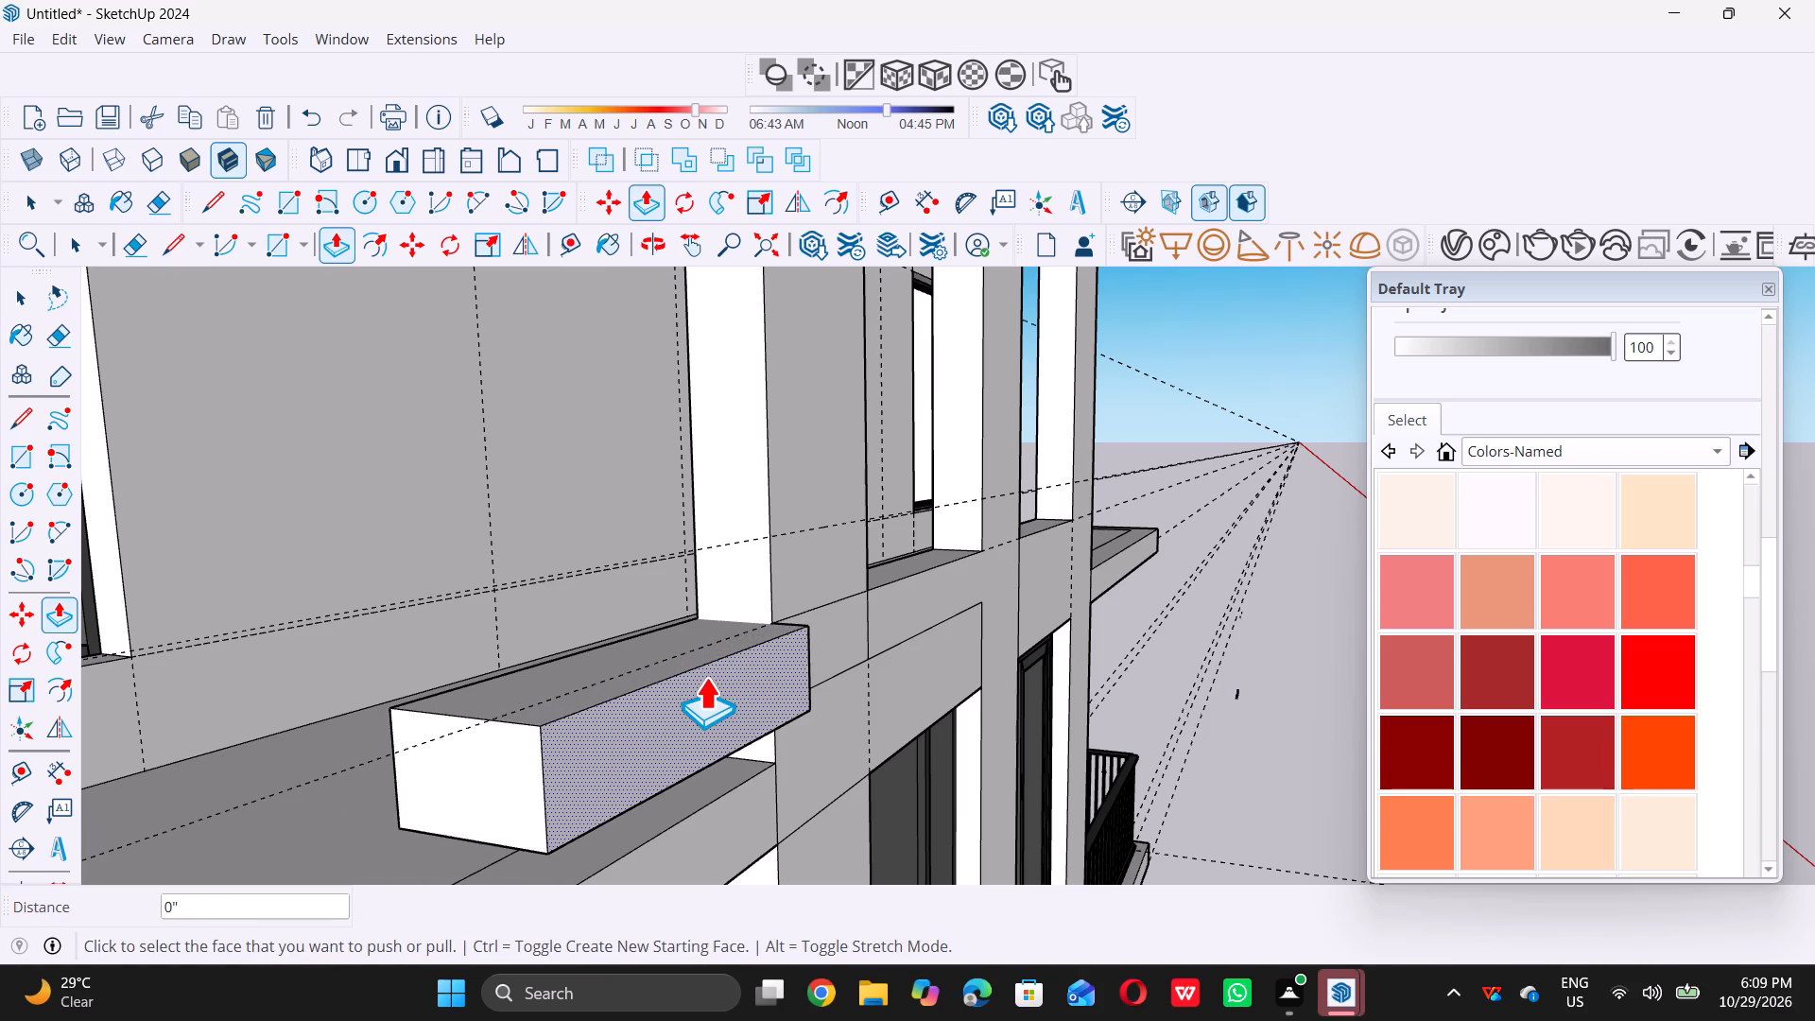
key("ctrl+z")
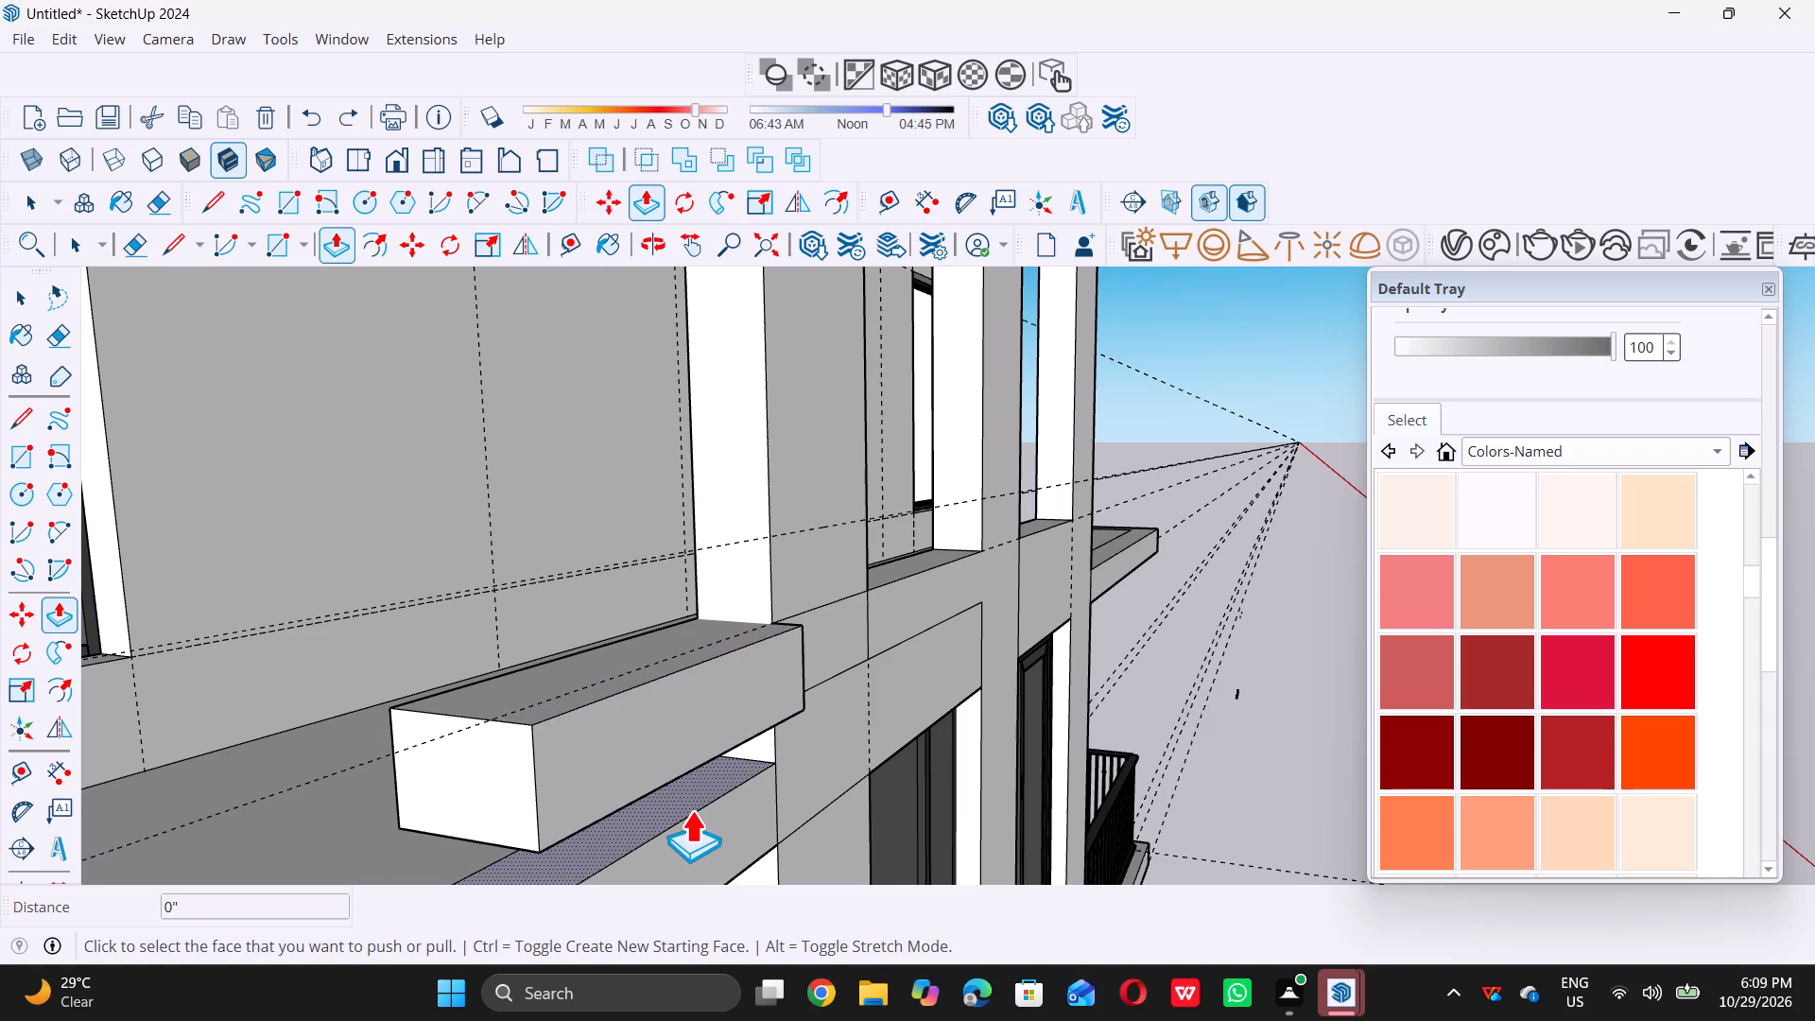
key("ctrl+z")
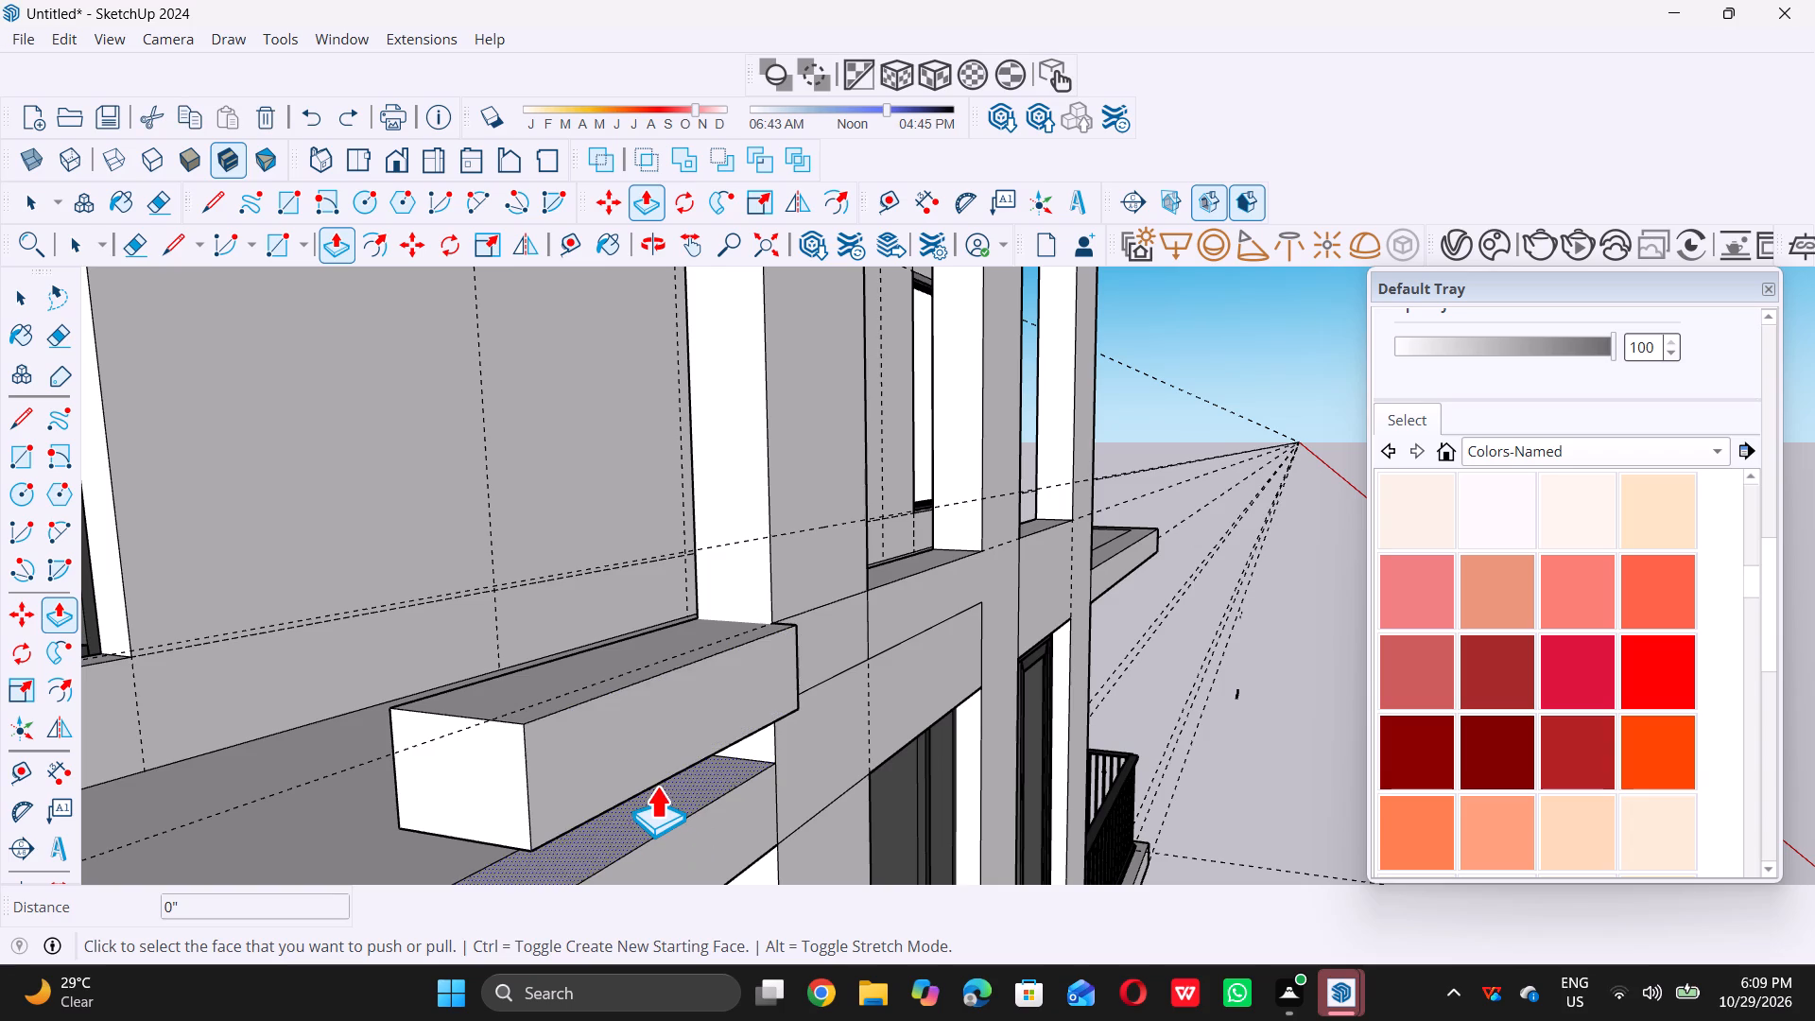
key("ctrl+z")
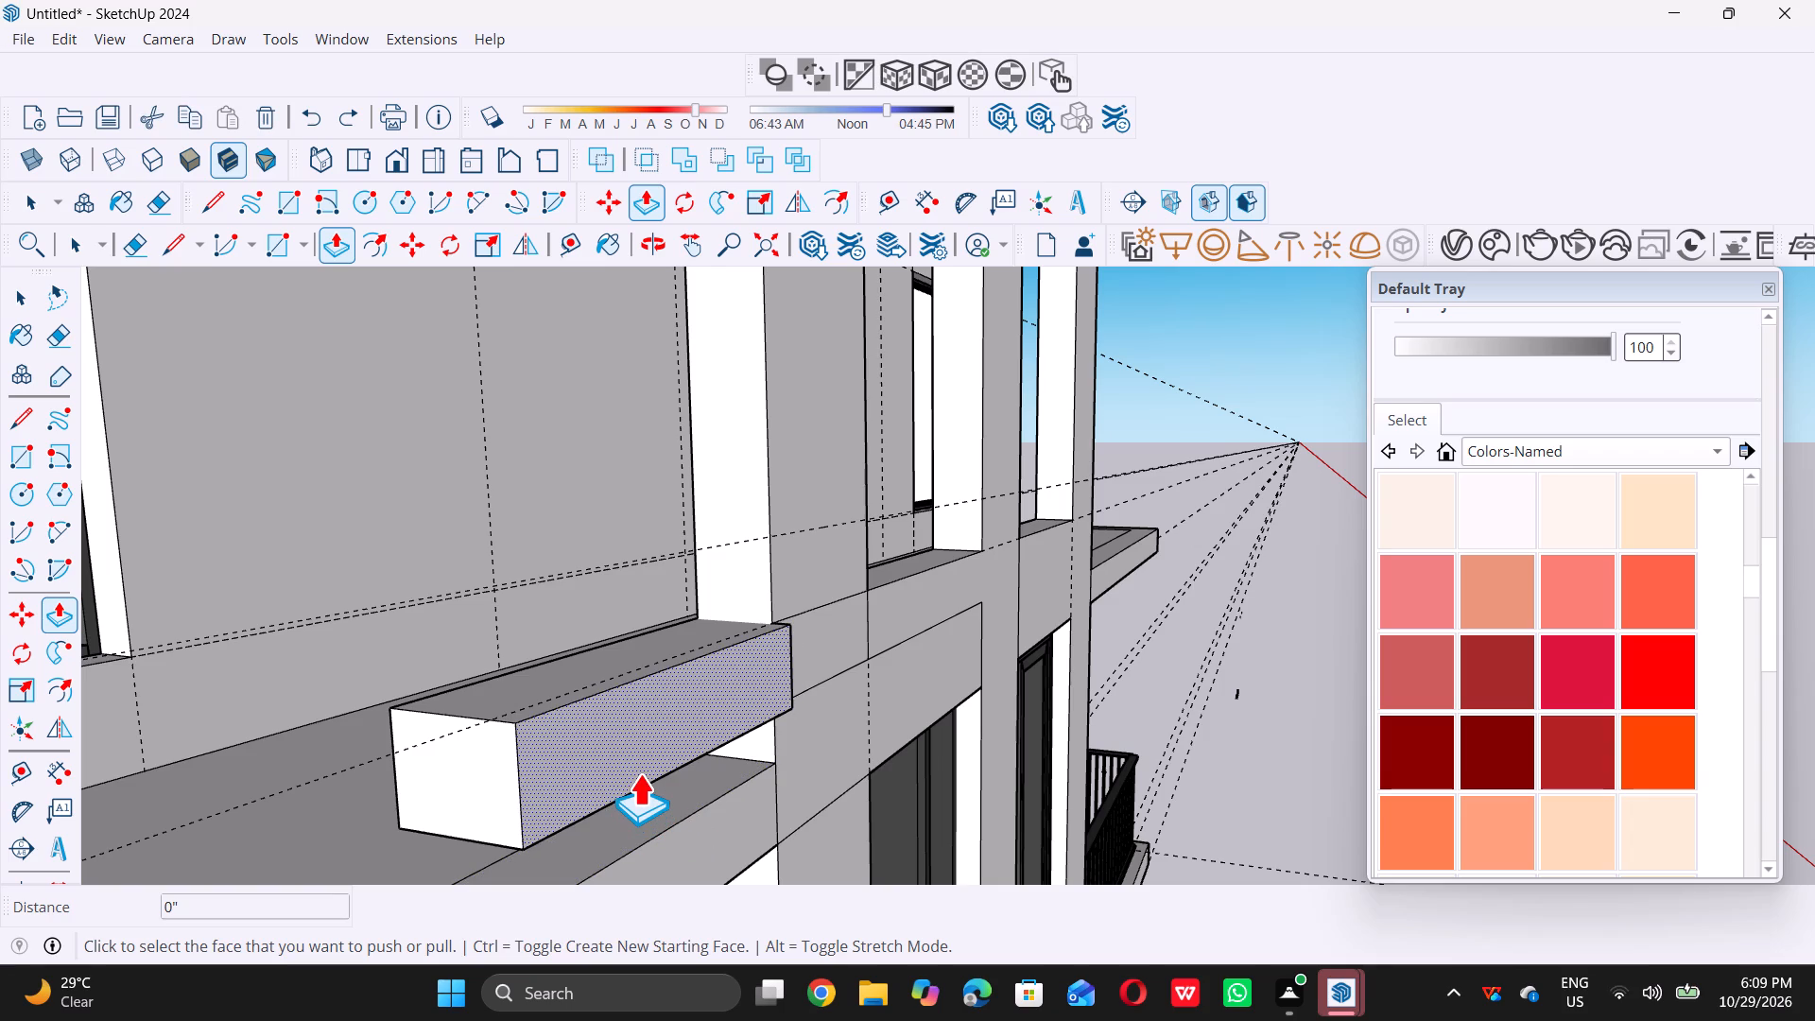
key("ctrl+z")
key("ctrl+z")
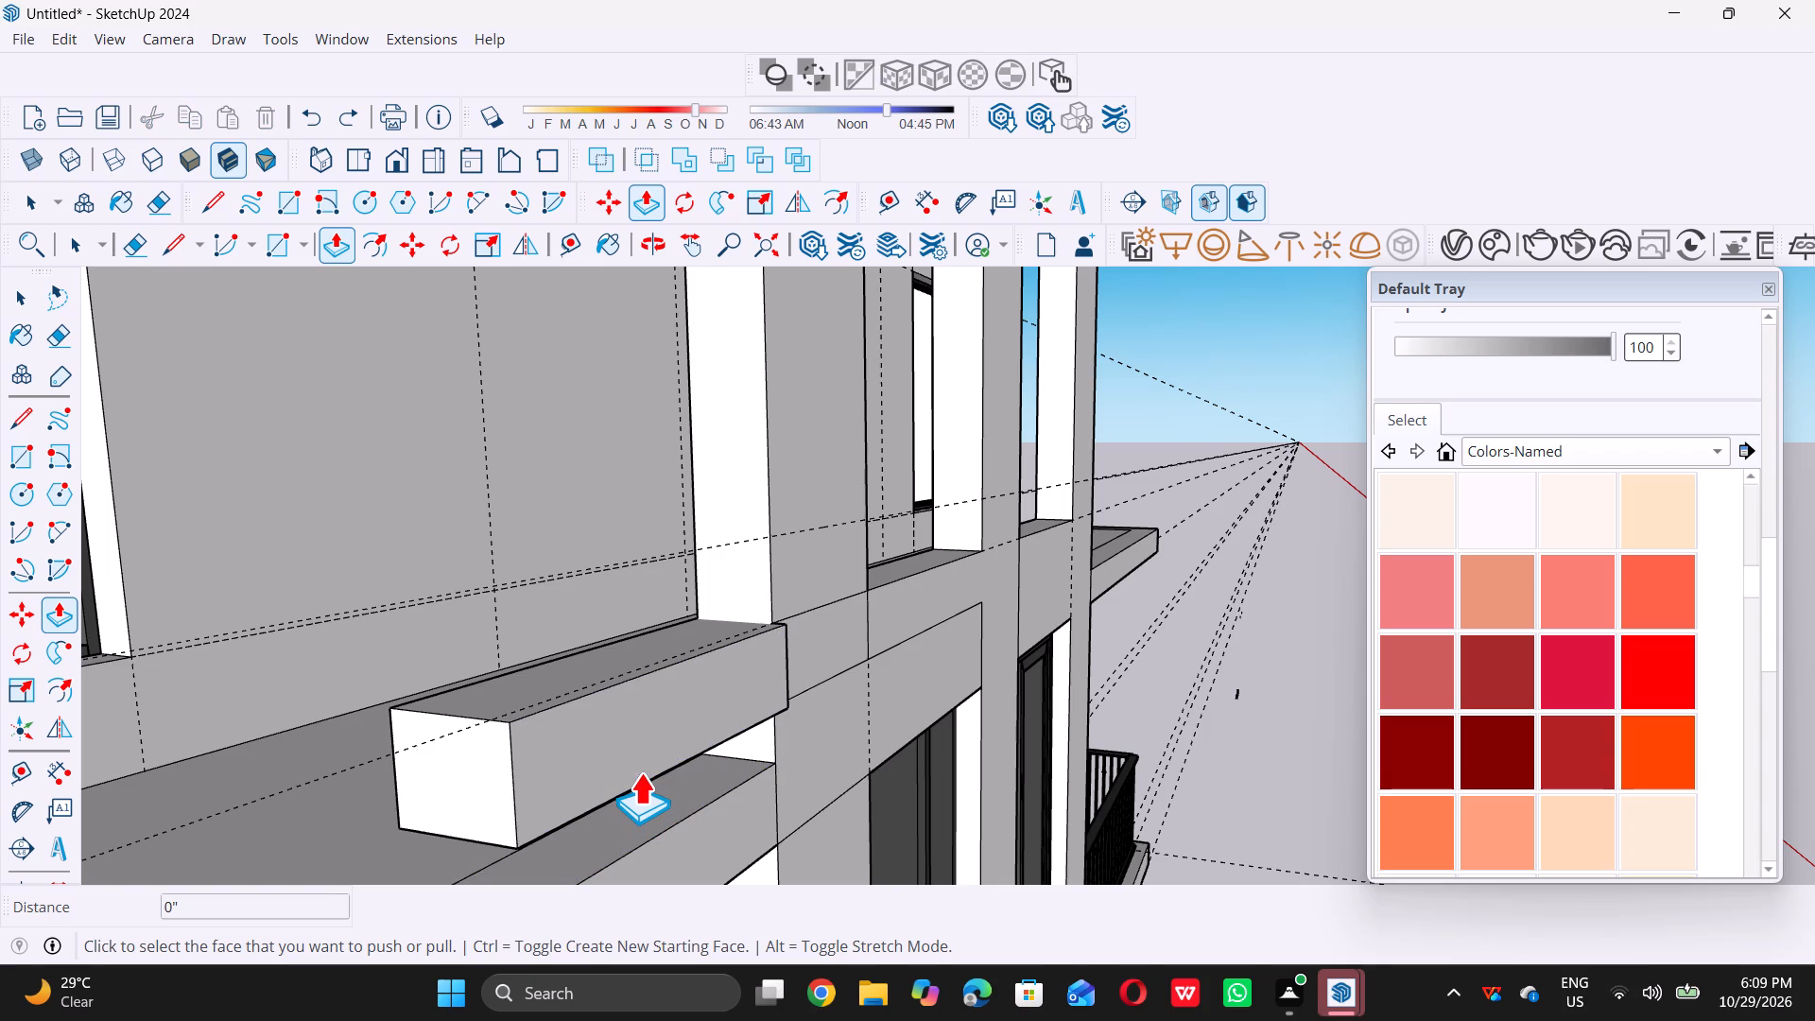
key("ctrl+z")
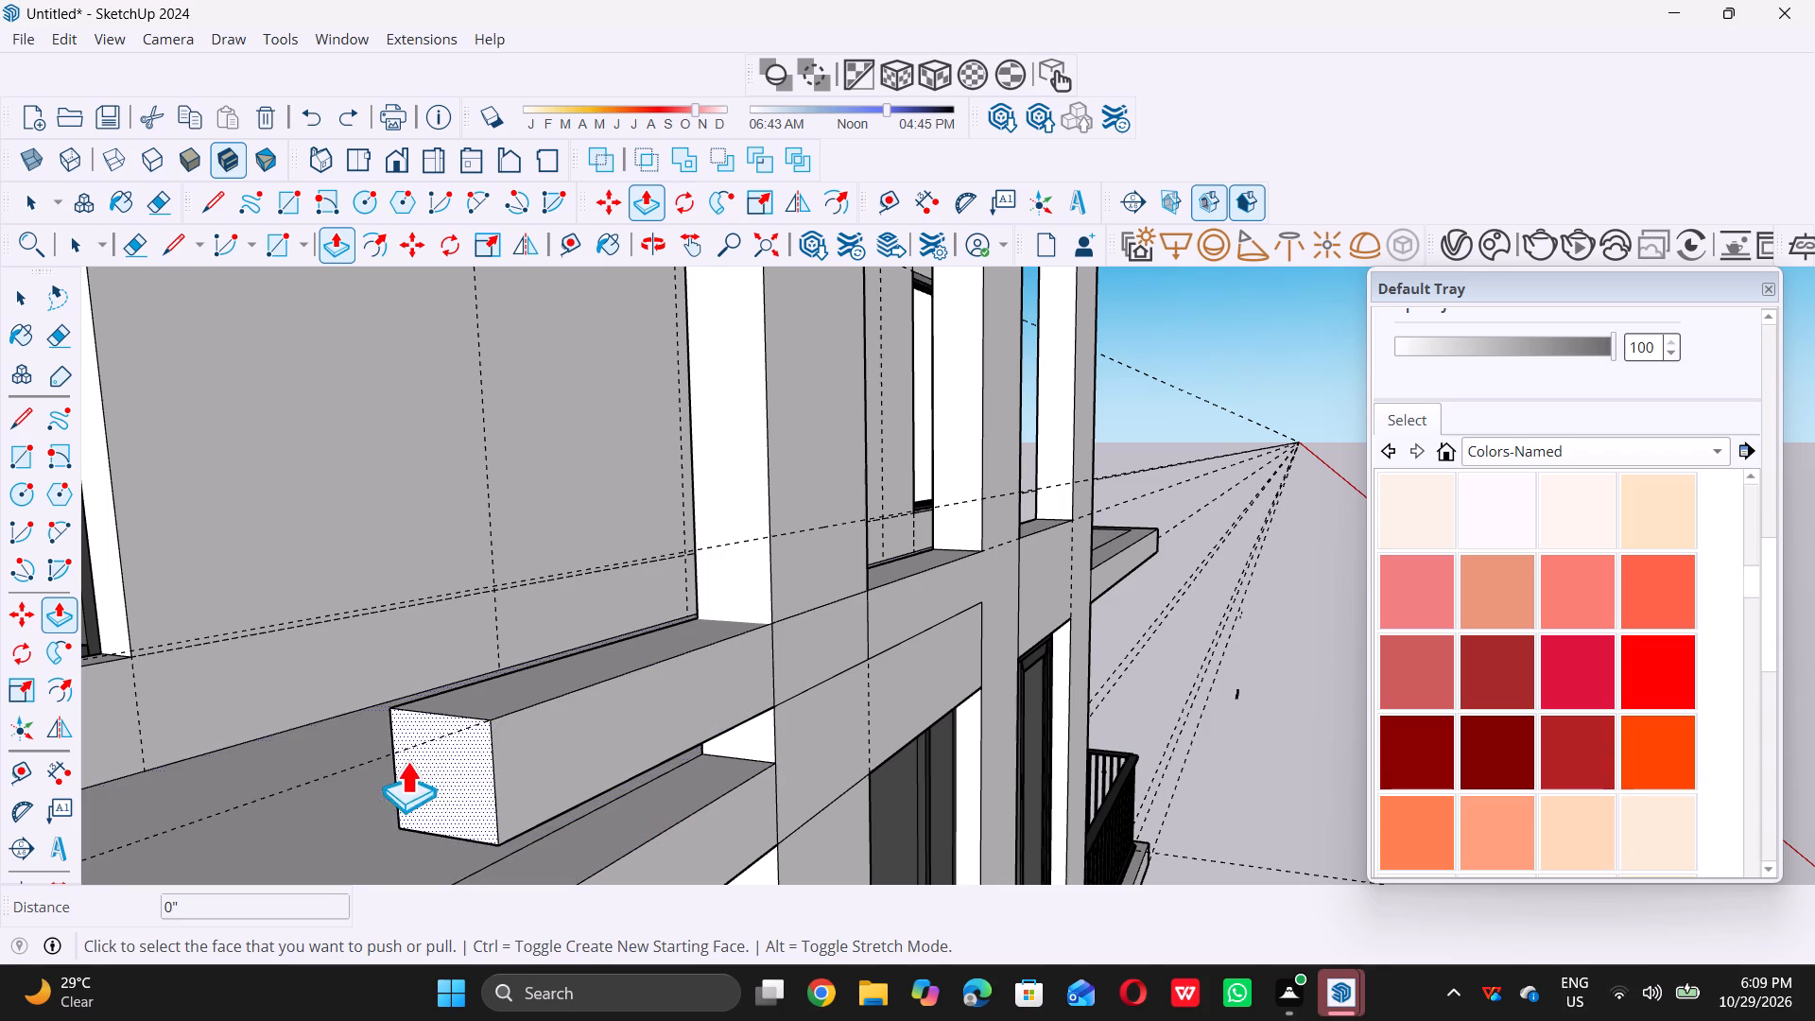
Push the sill beam's protruding end face partway back toward the left column.
triple_click(440, 755)
left_click(447, 750)
left_click(456, 743)
triple_click(467, 736)
left_click_drag(538, 705, 558, 699)
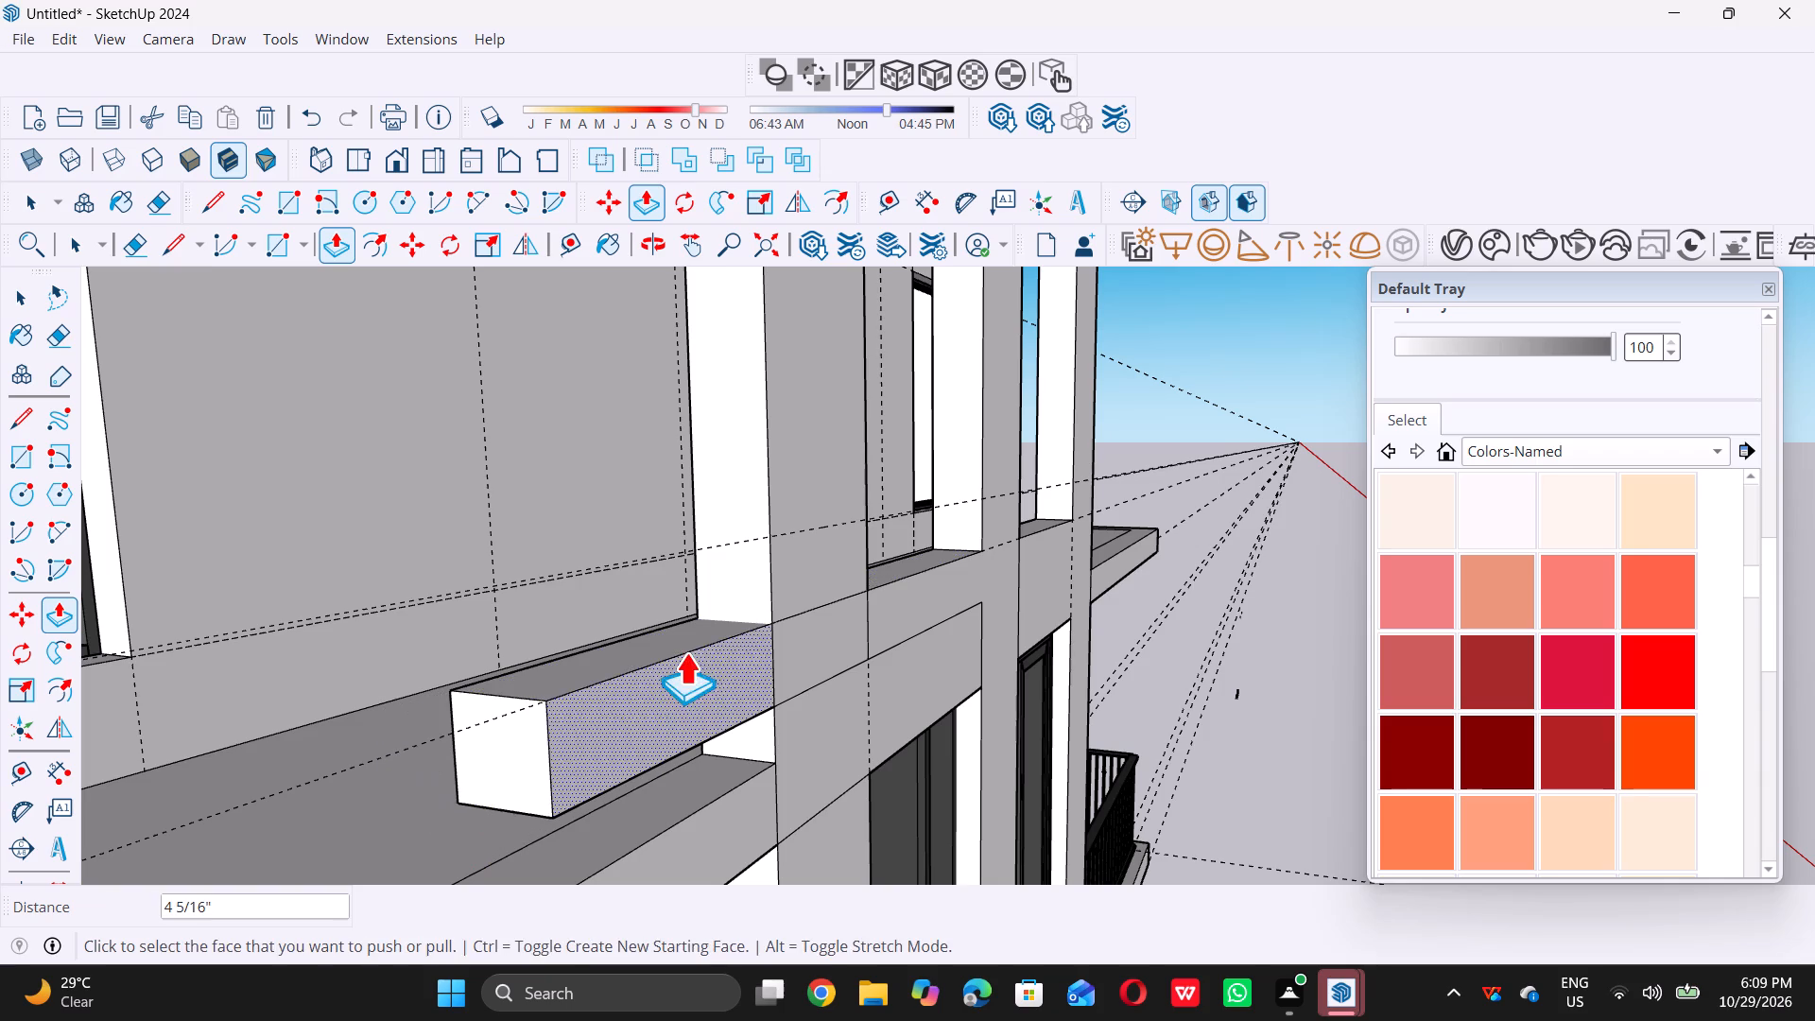
Push the left column's outer side face slightly inward, undoing the surplus push on the sill beam's top face.
left_click_drag(736, 614, 759, 608)
triple_click(759, 608)
left_click(750, 613)
left_click_drag(743, 618, 715, 631)
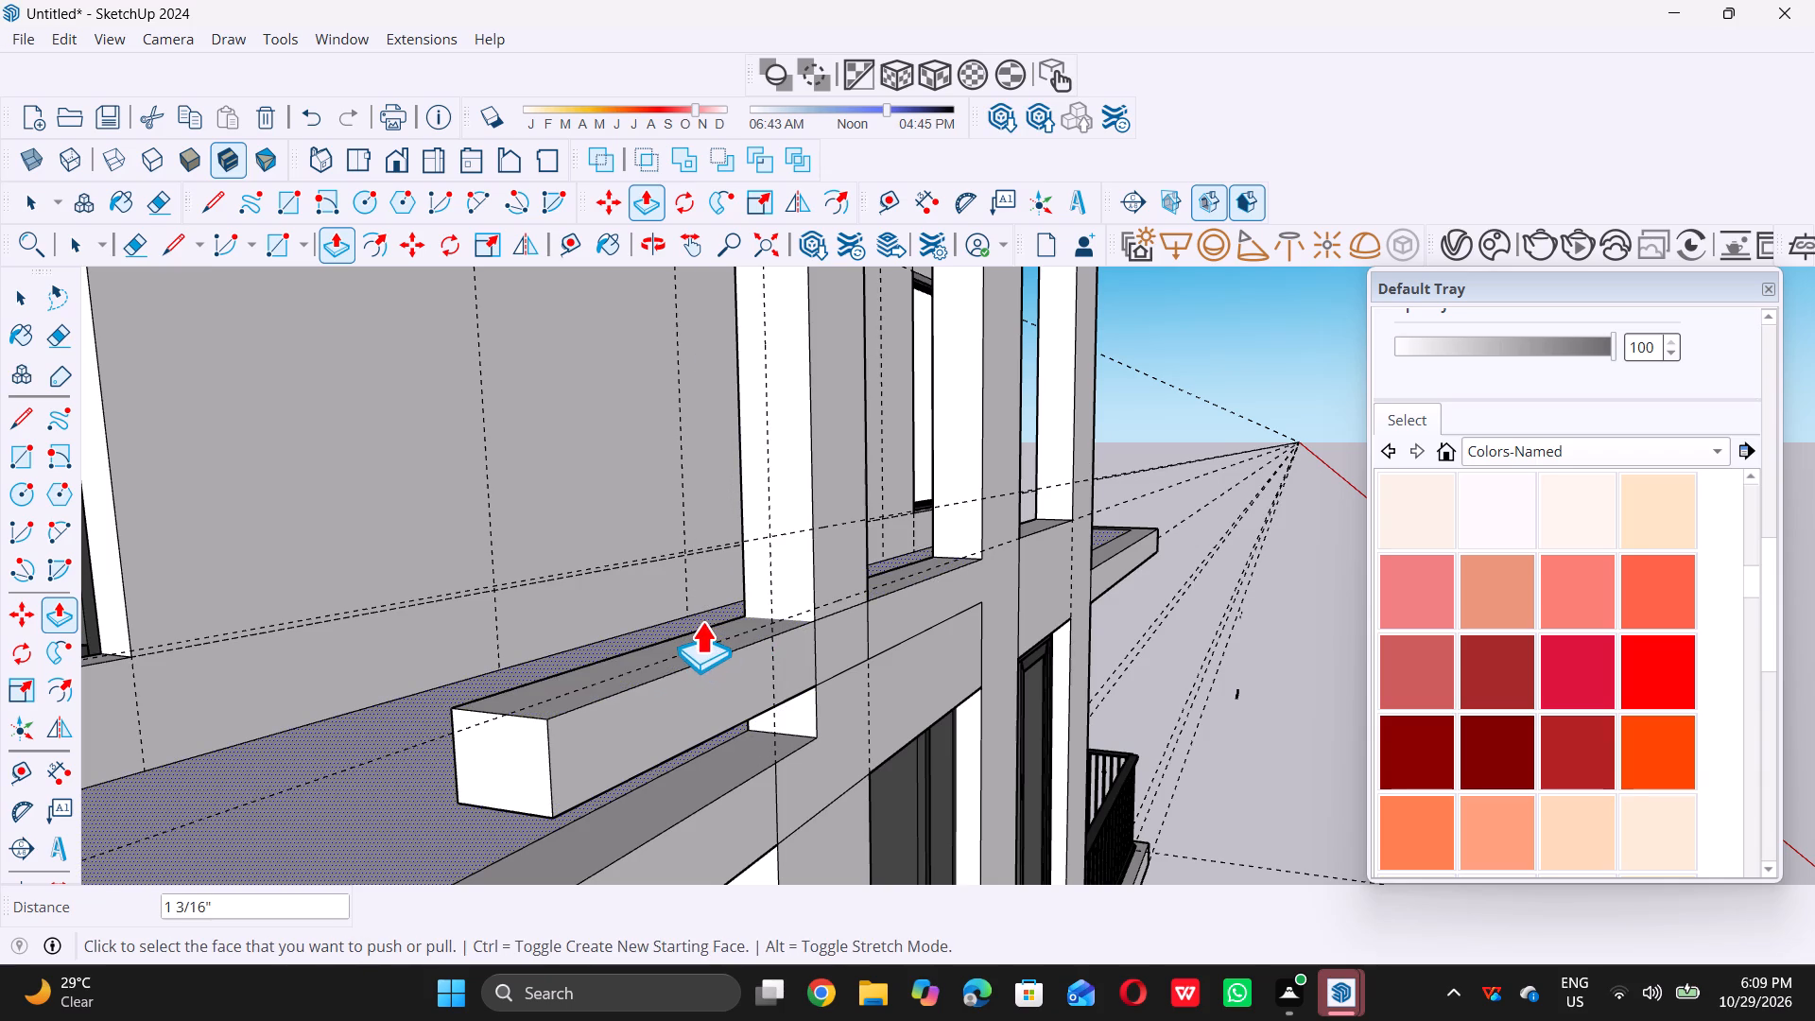
key("ctrl+z")
key("ctrl+z")
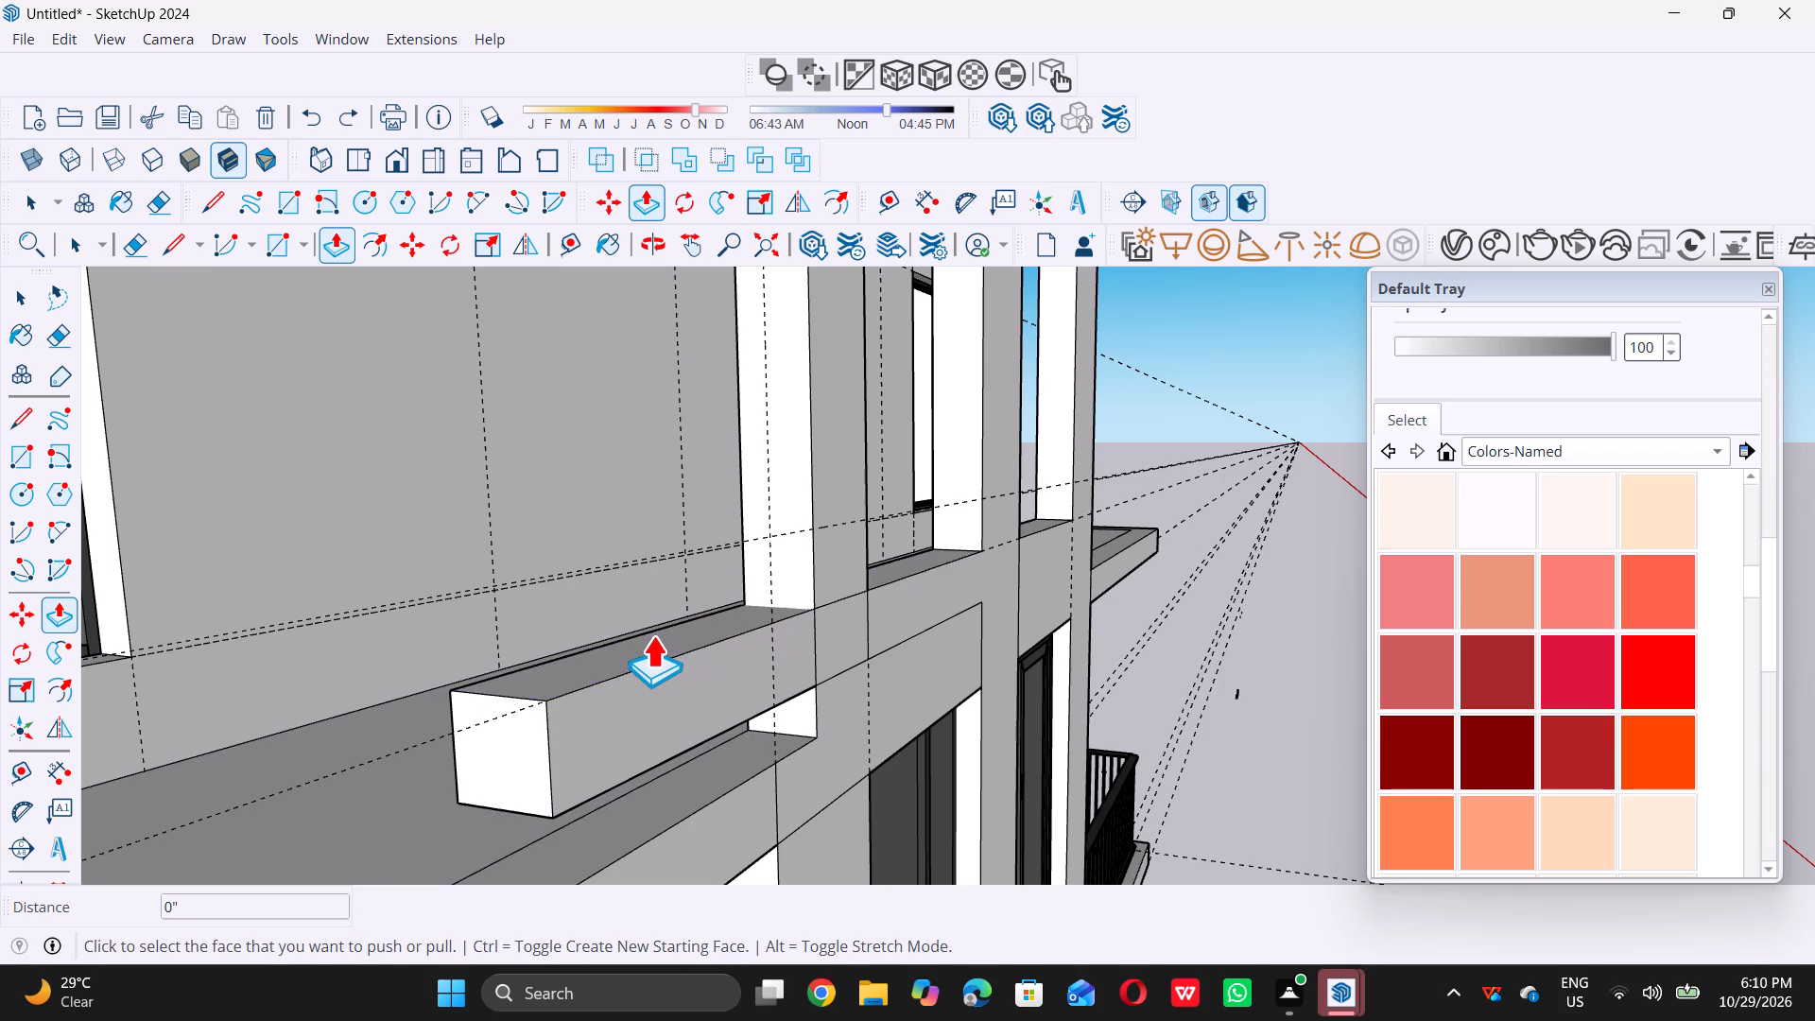
Push the sill beam's protruding end face slightly further toward the left column, keeping its front face flush with the column.
triple_click(506, 741)
left_click_drag(506, 741, 515, 736)
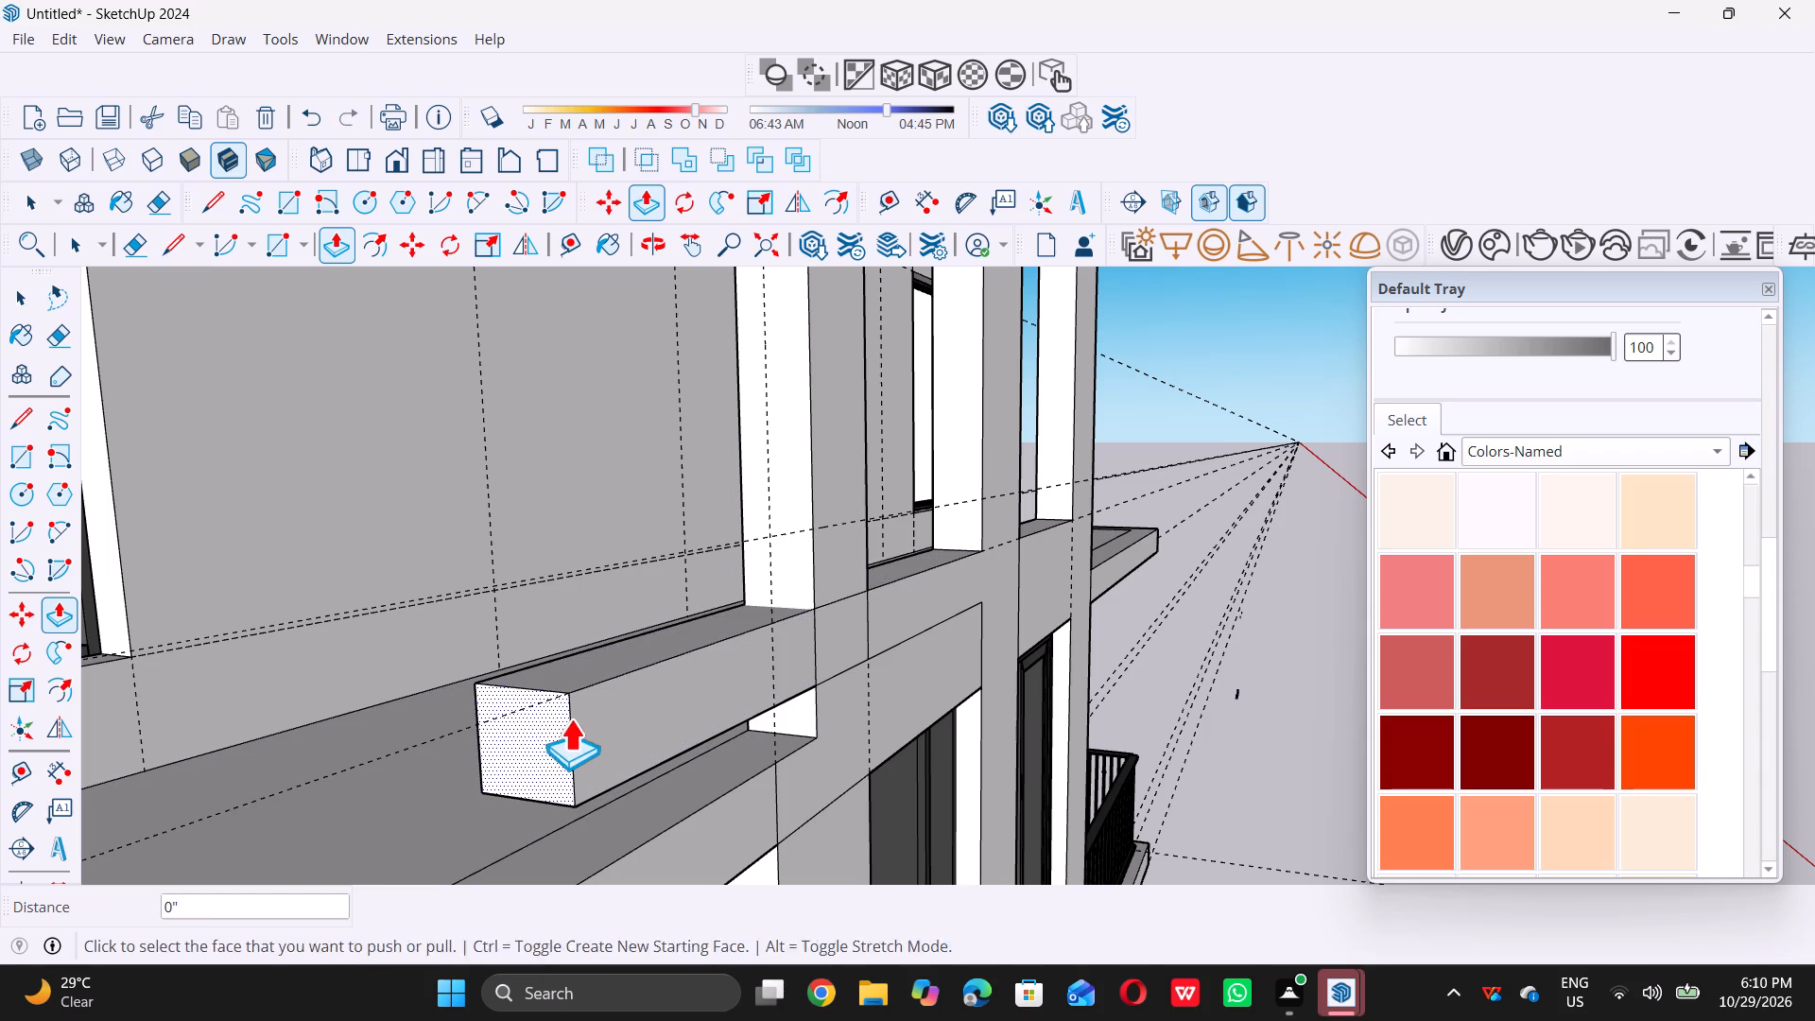
left_click(572, 718)
left_click(599, 701)
left_click(605, 696)
left_click_drag(609, 694, 618, 685)
left_click_drag(621, 684, 641, 675)
double_click(641, 675)
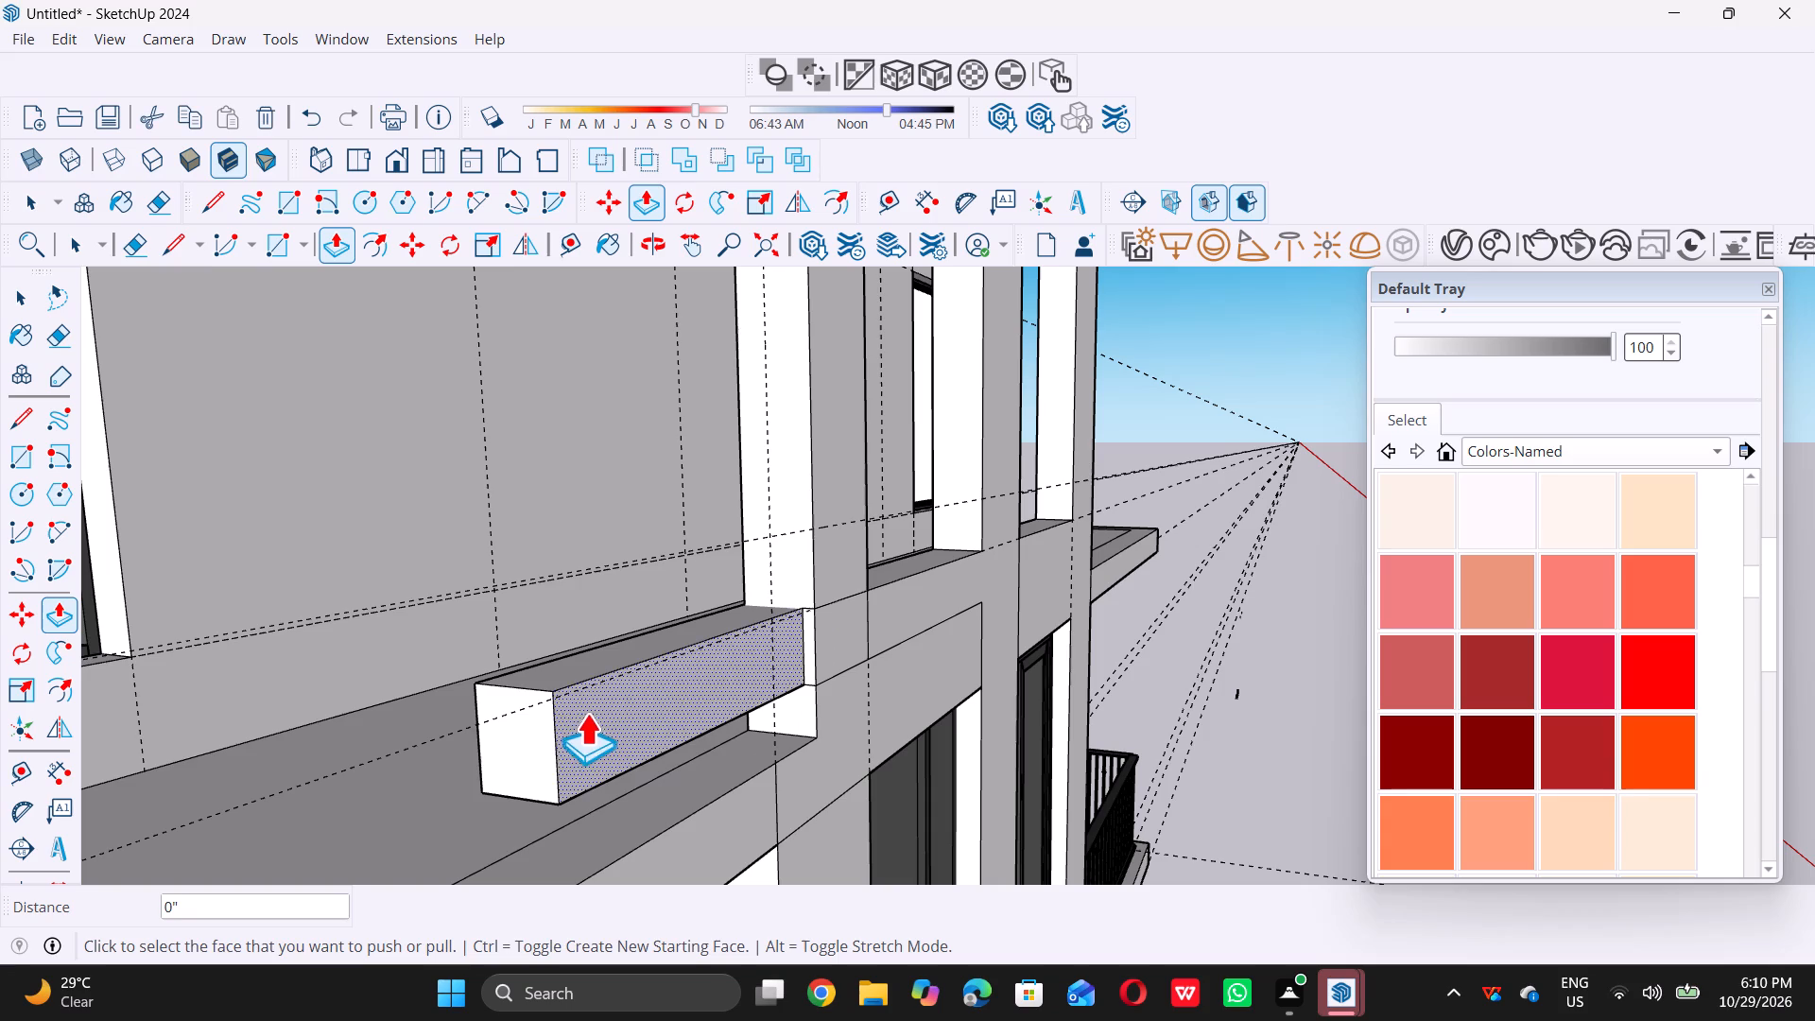
left_click_drag(587, 710, 628, 687)
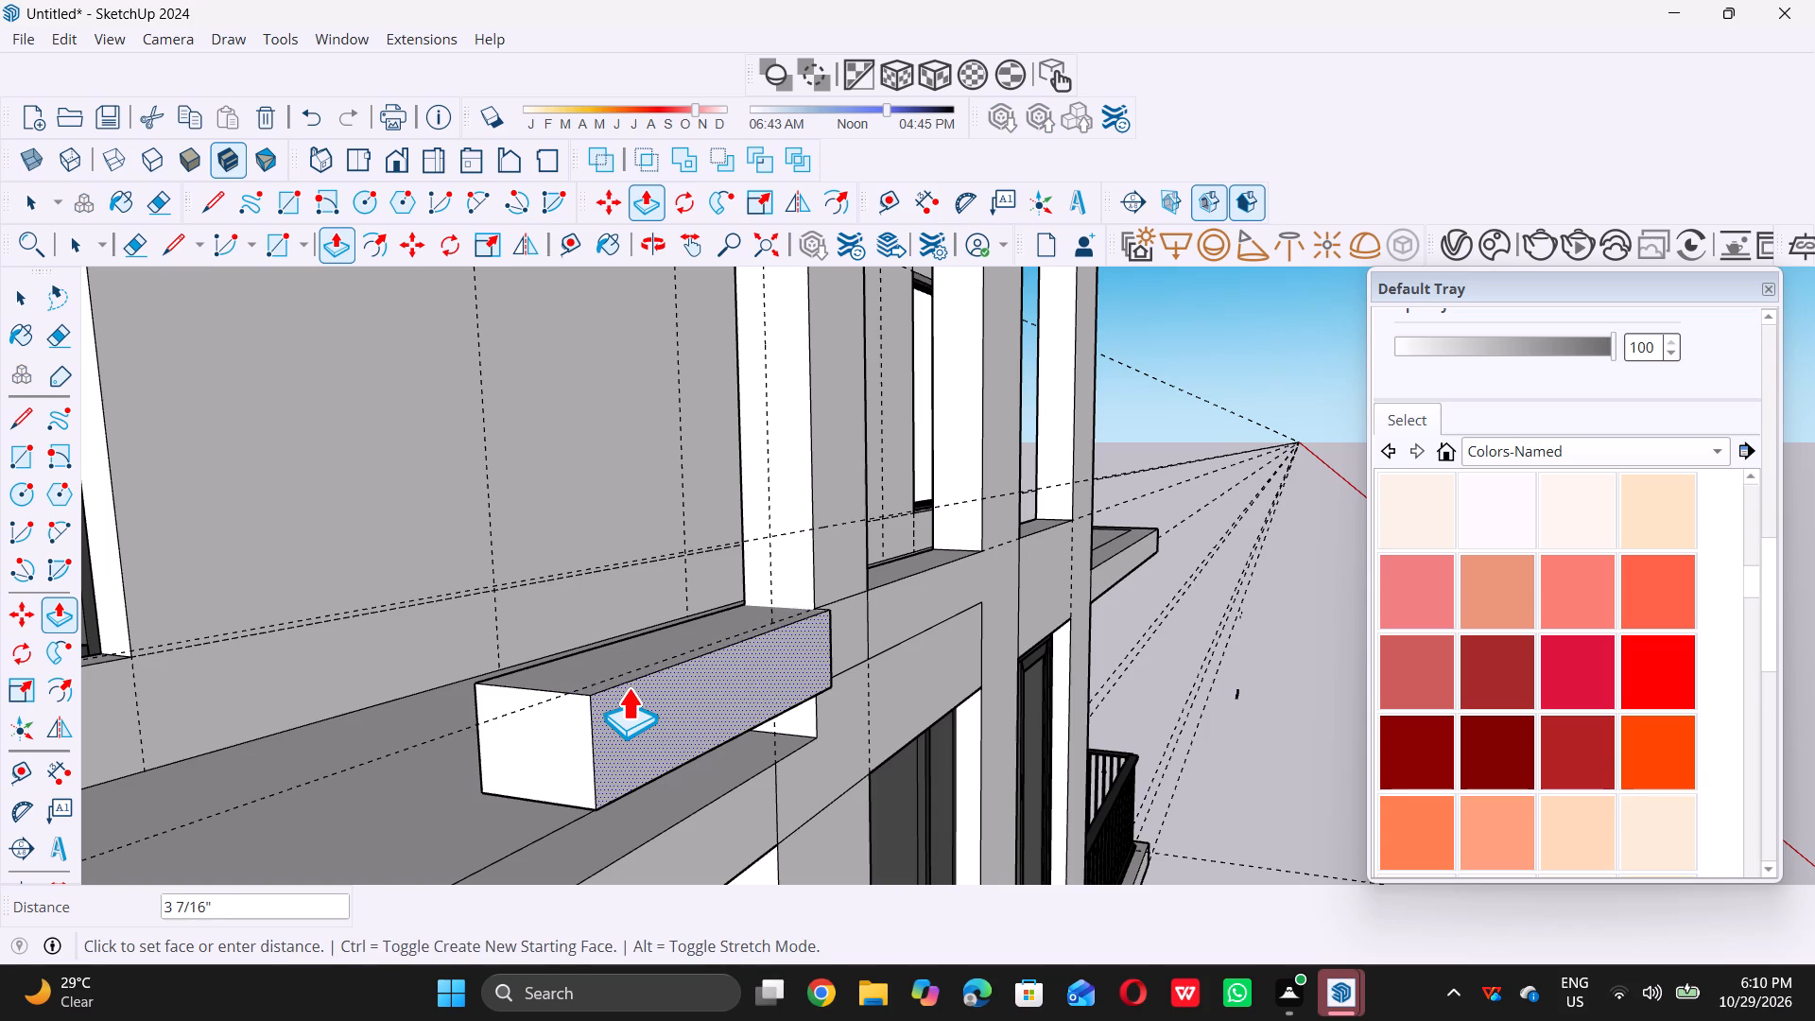
left_click_drag(628, 687, 620, 672)
left_click(619, 671)
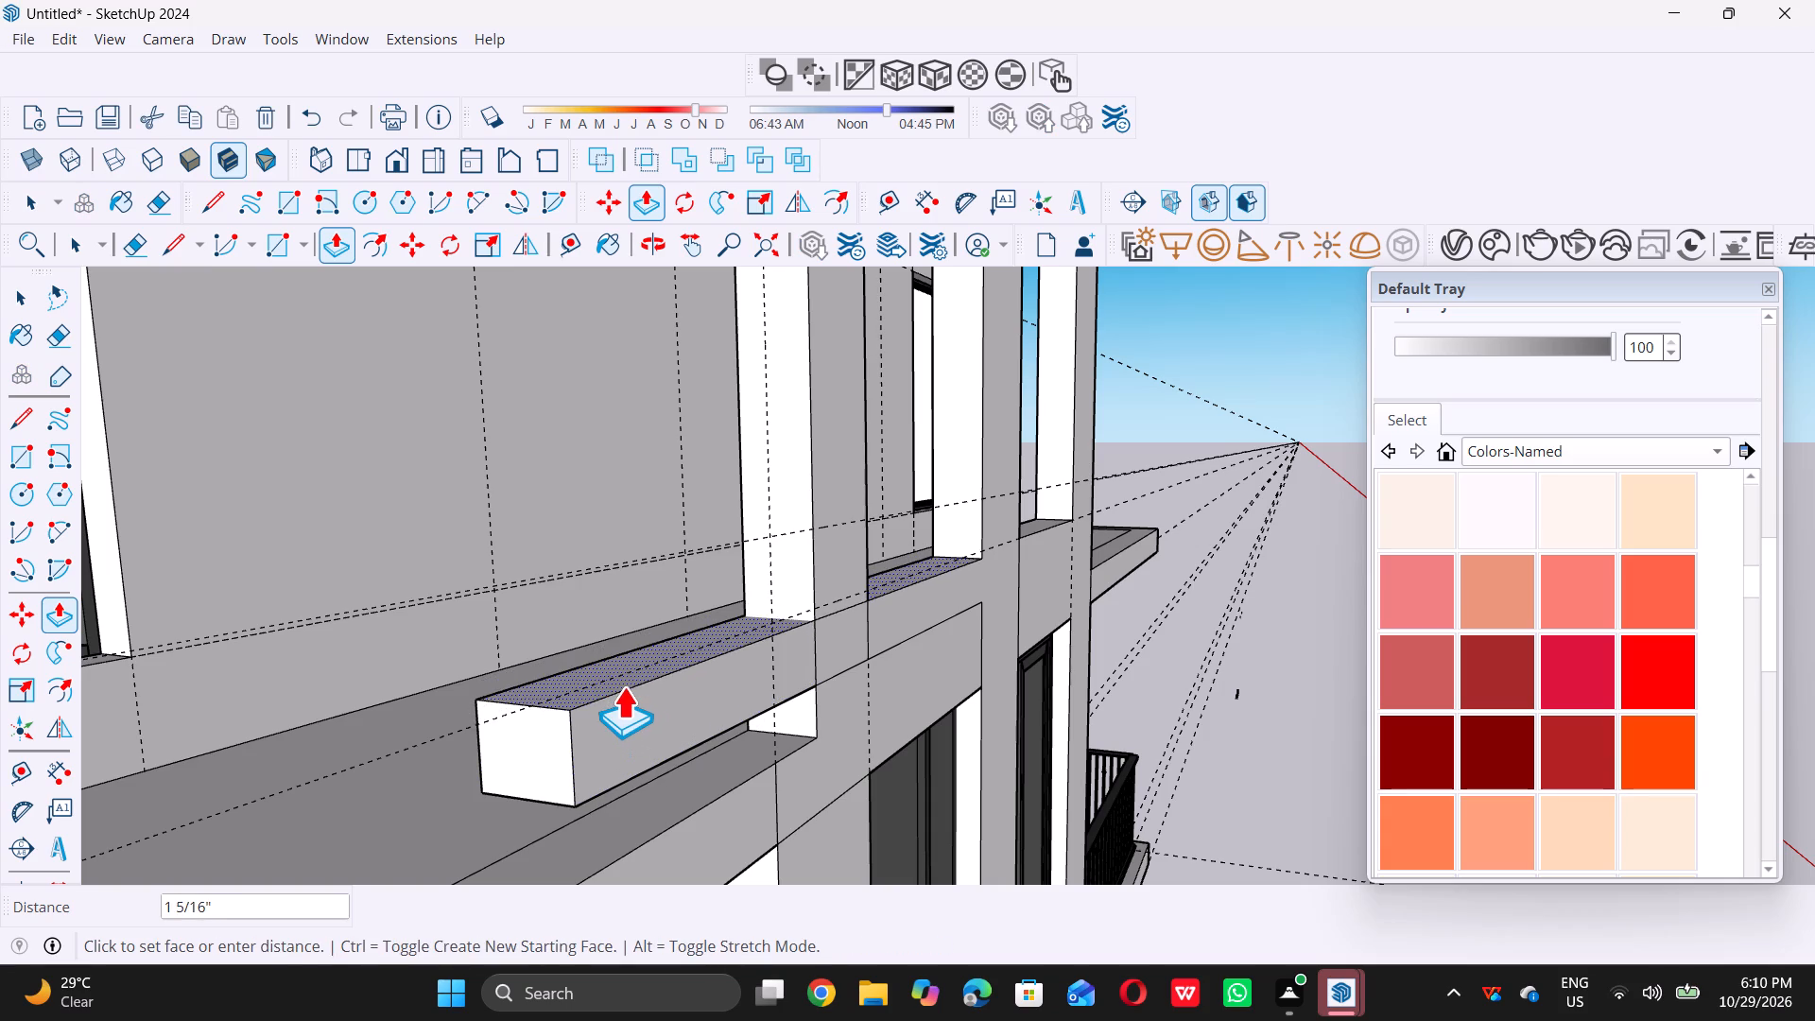
key("space")
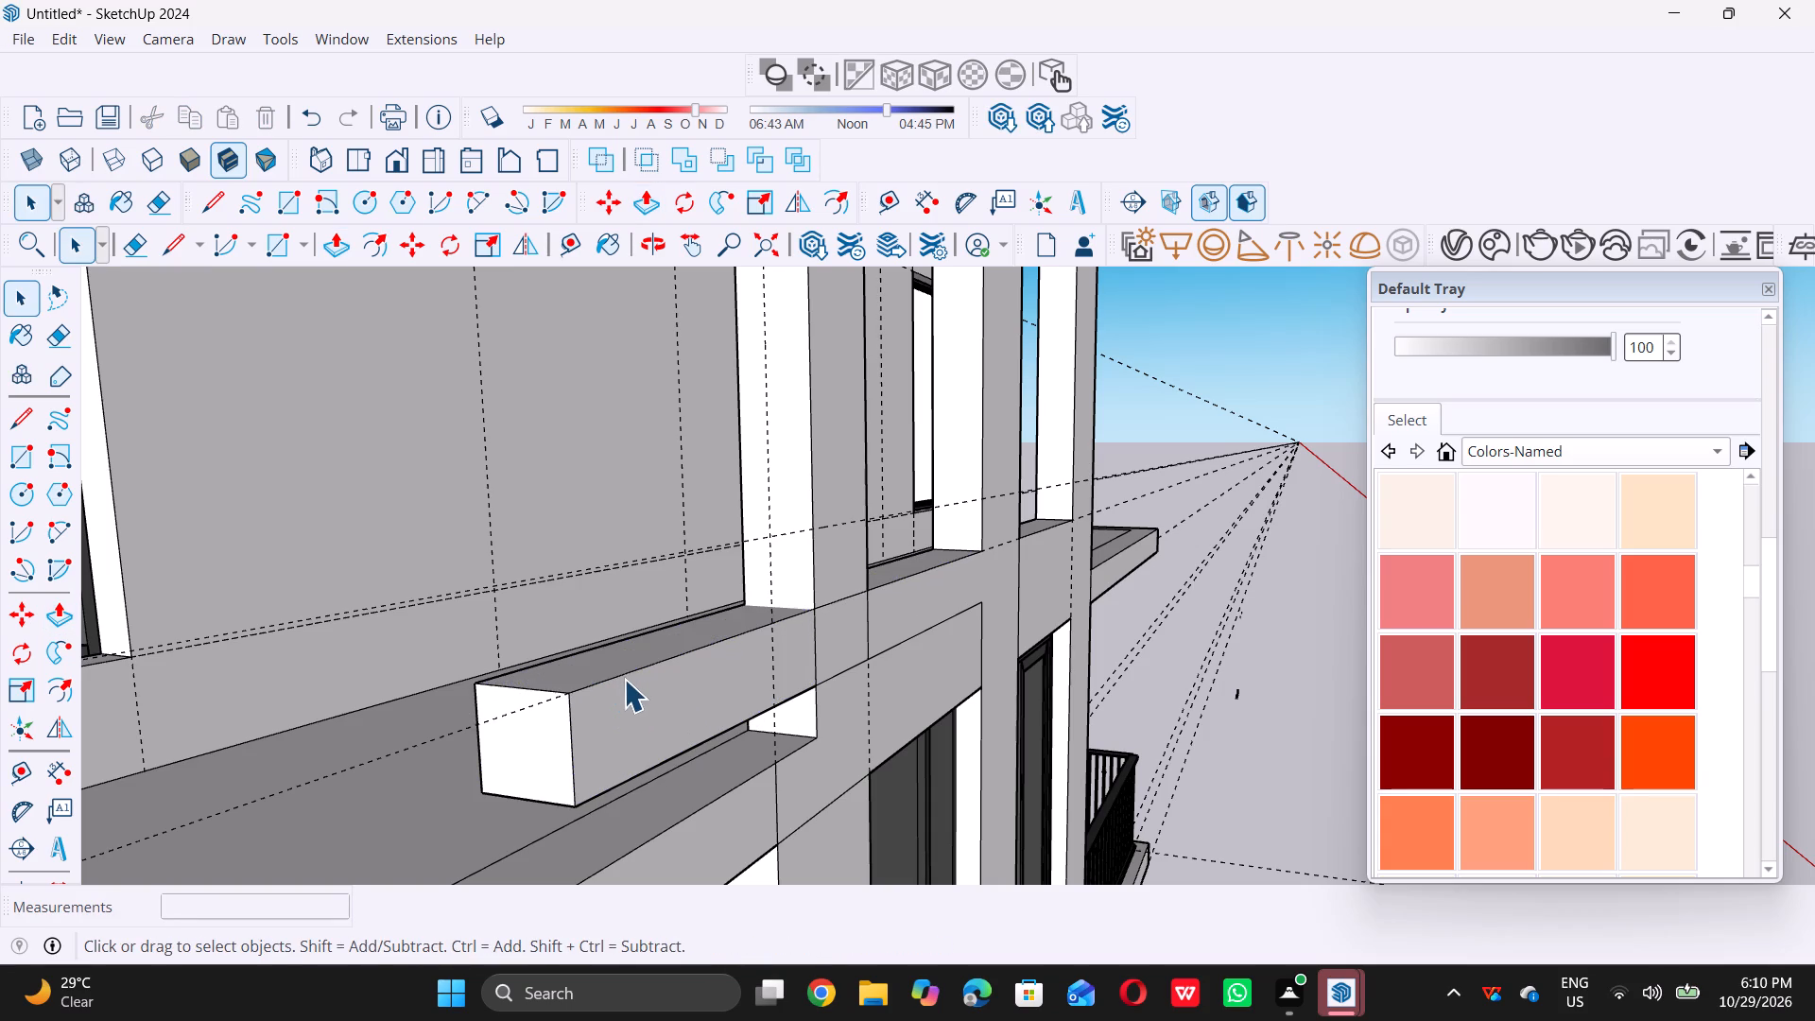
Push the sill beam's protruding end face back about 3' 2 13/16" to the left column's side, undoing the surplus push on the column face.
middle_click_drag(627, 659, 619, 781)
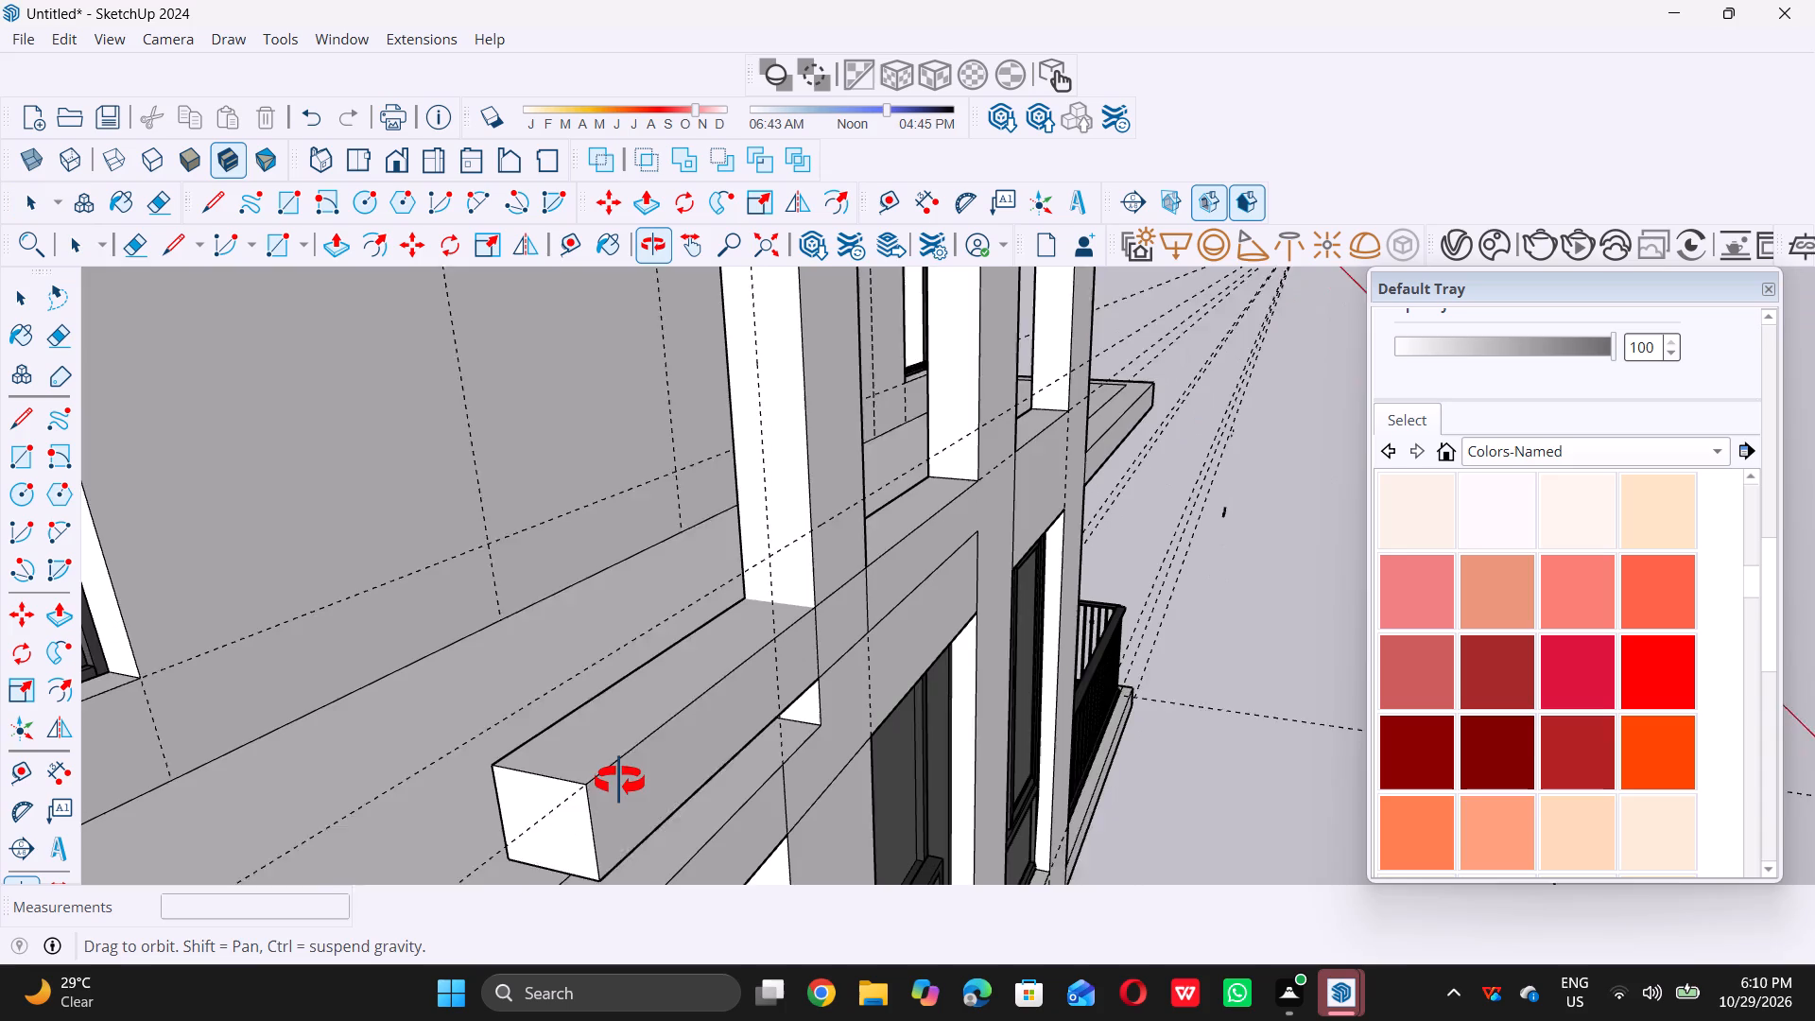
middle_click_drag(619, 781, 640, 711)
scroll(581, 804, "up", 1)
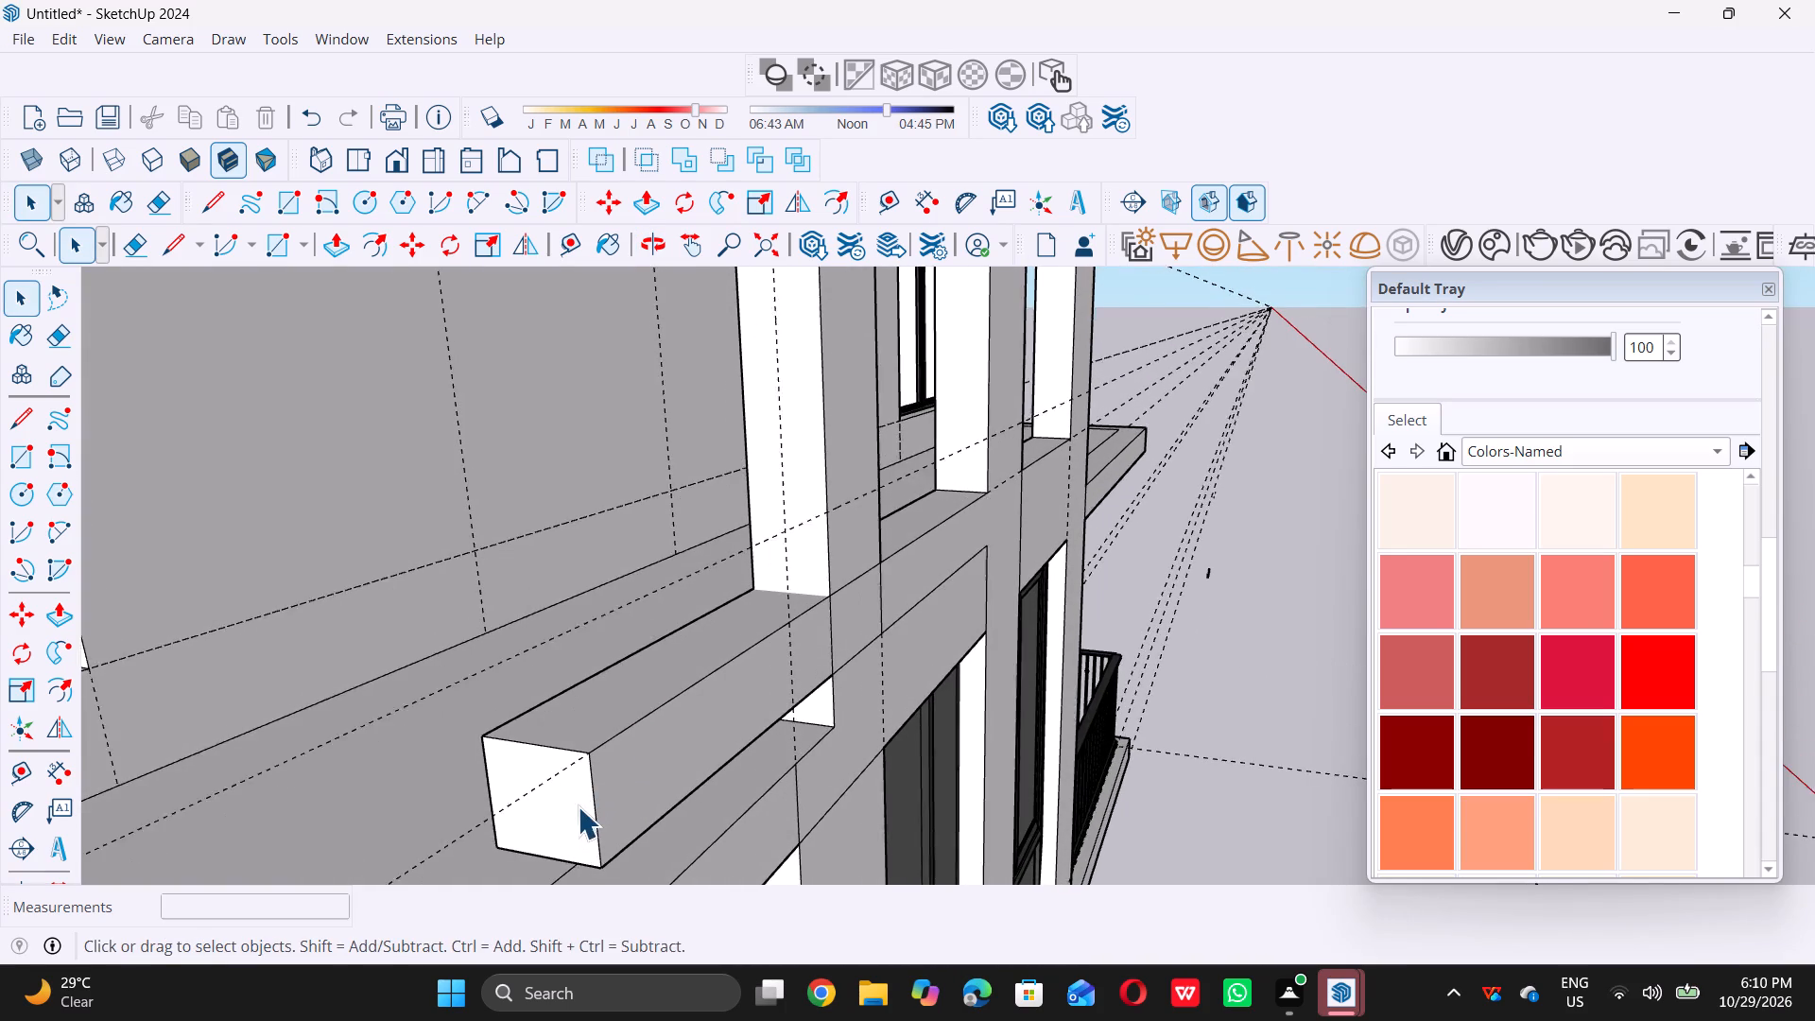
scroll(578, 806, "up", 2)
left_click(551, 800)
key("p")
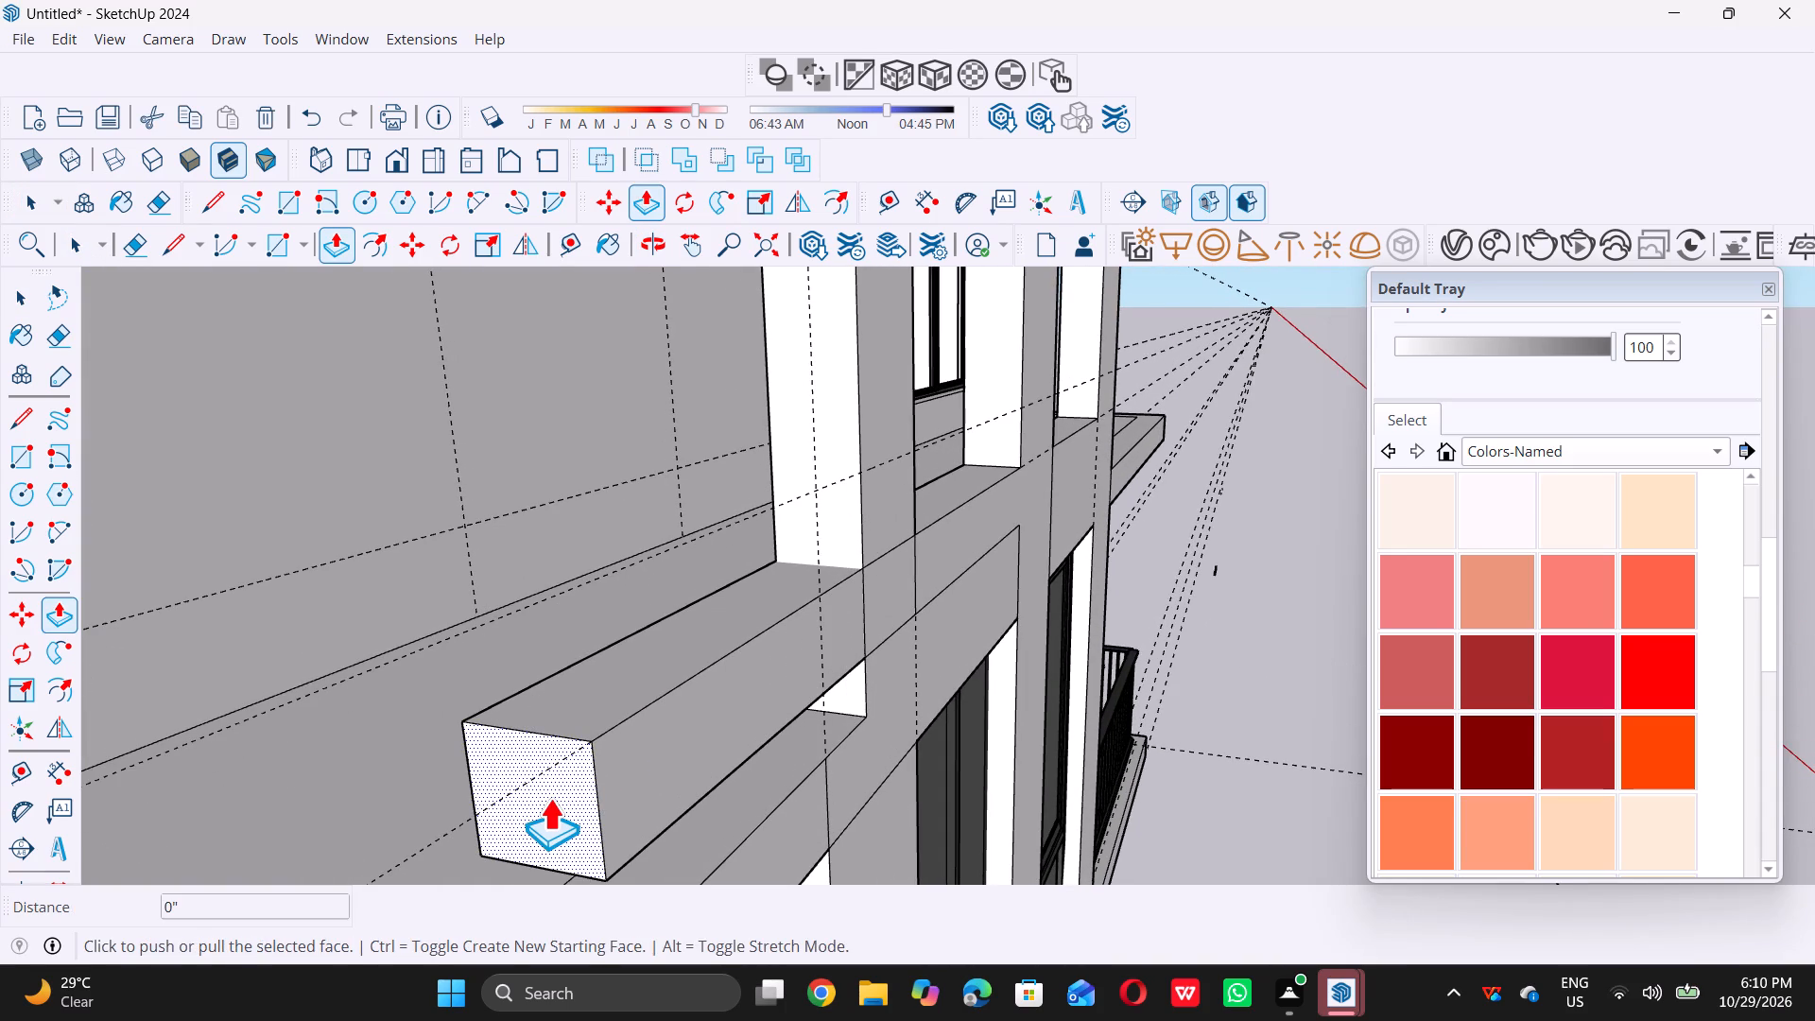
double_click(549, 798)
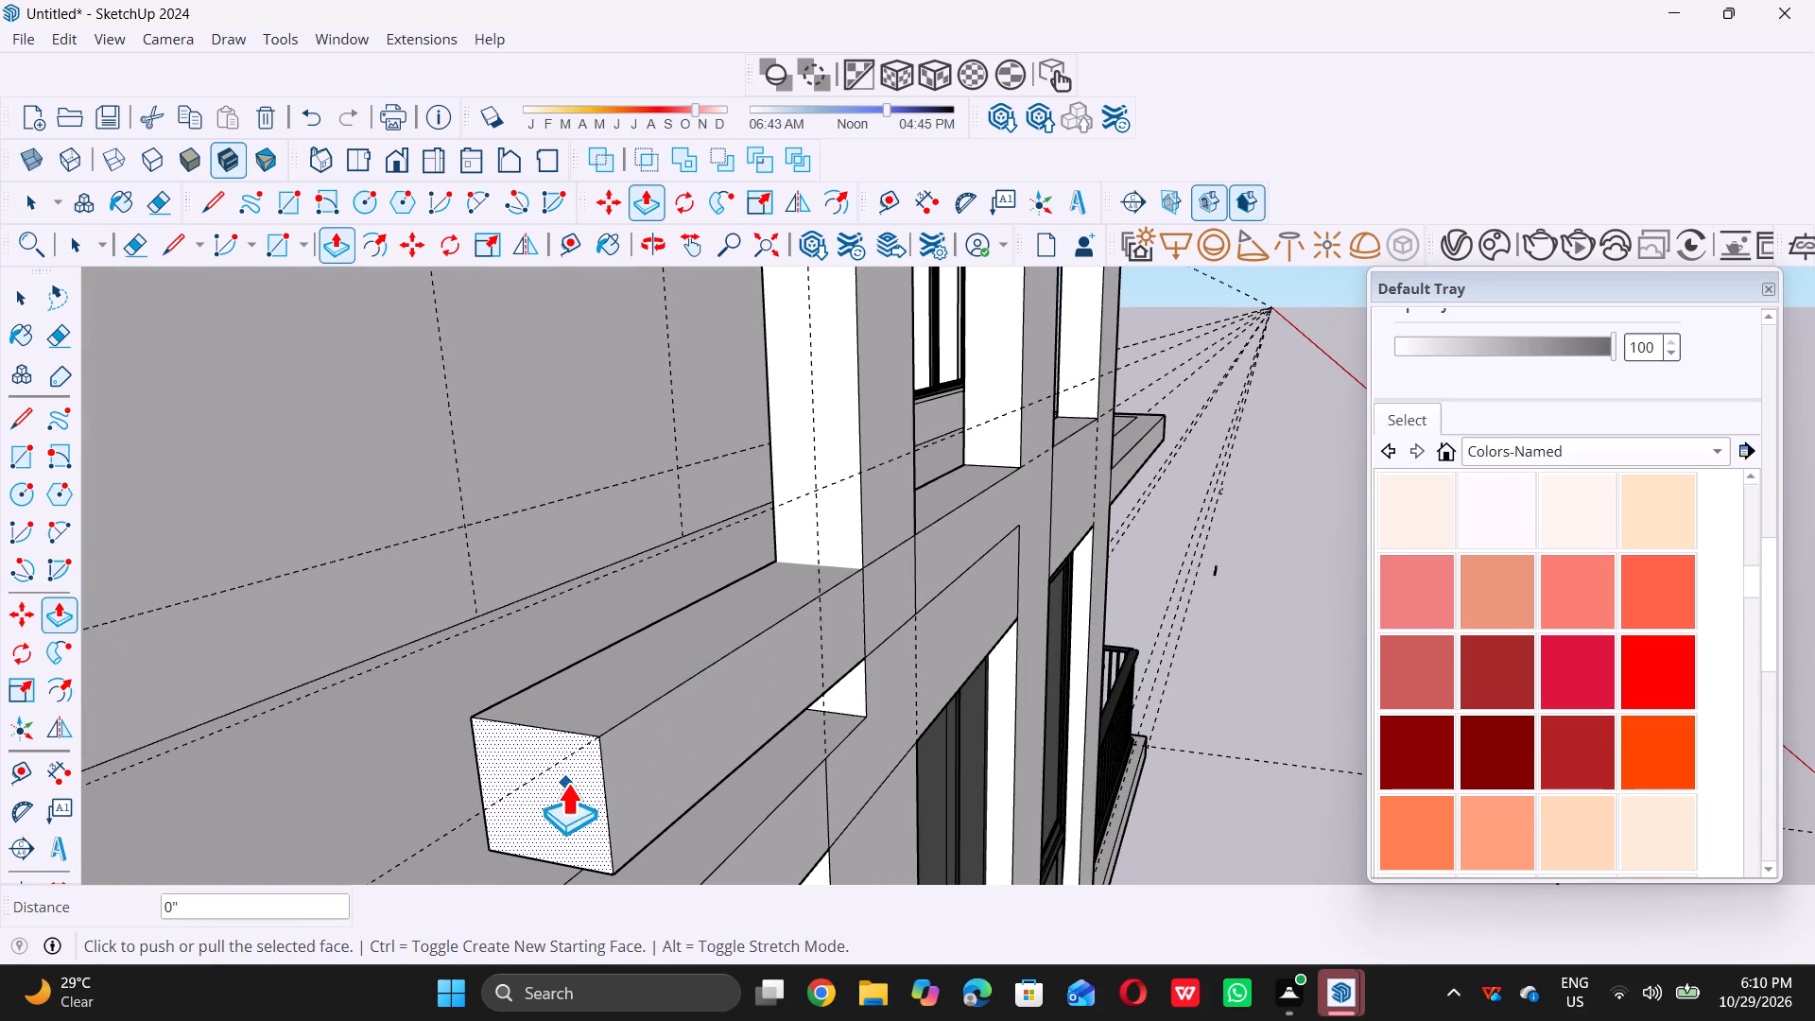
left_click(567, 783)
left_click(573, 780)
left_click_drag(595, 768, 862, 530)
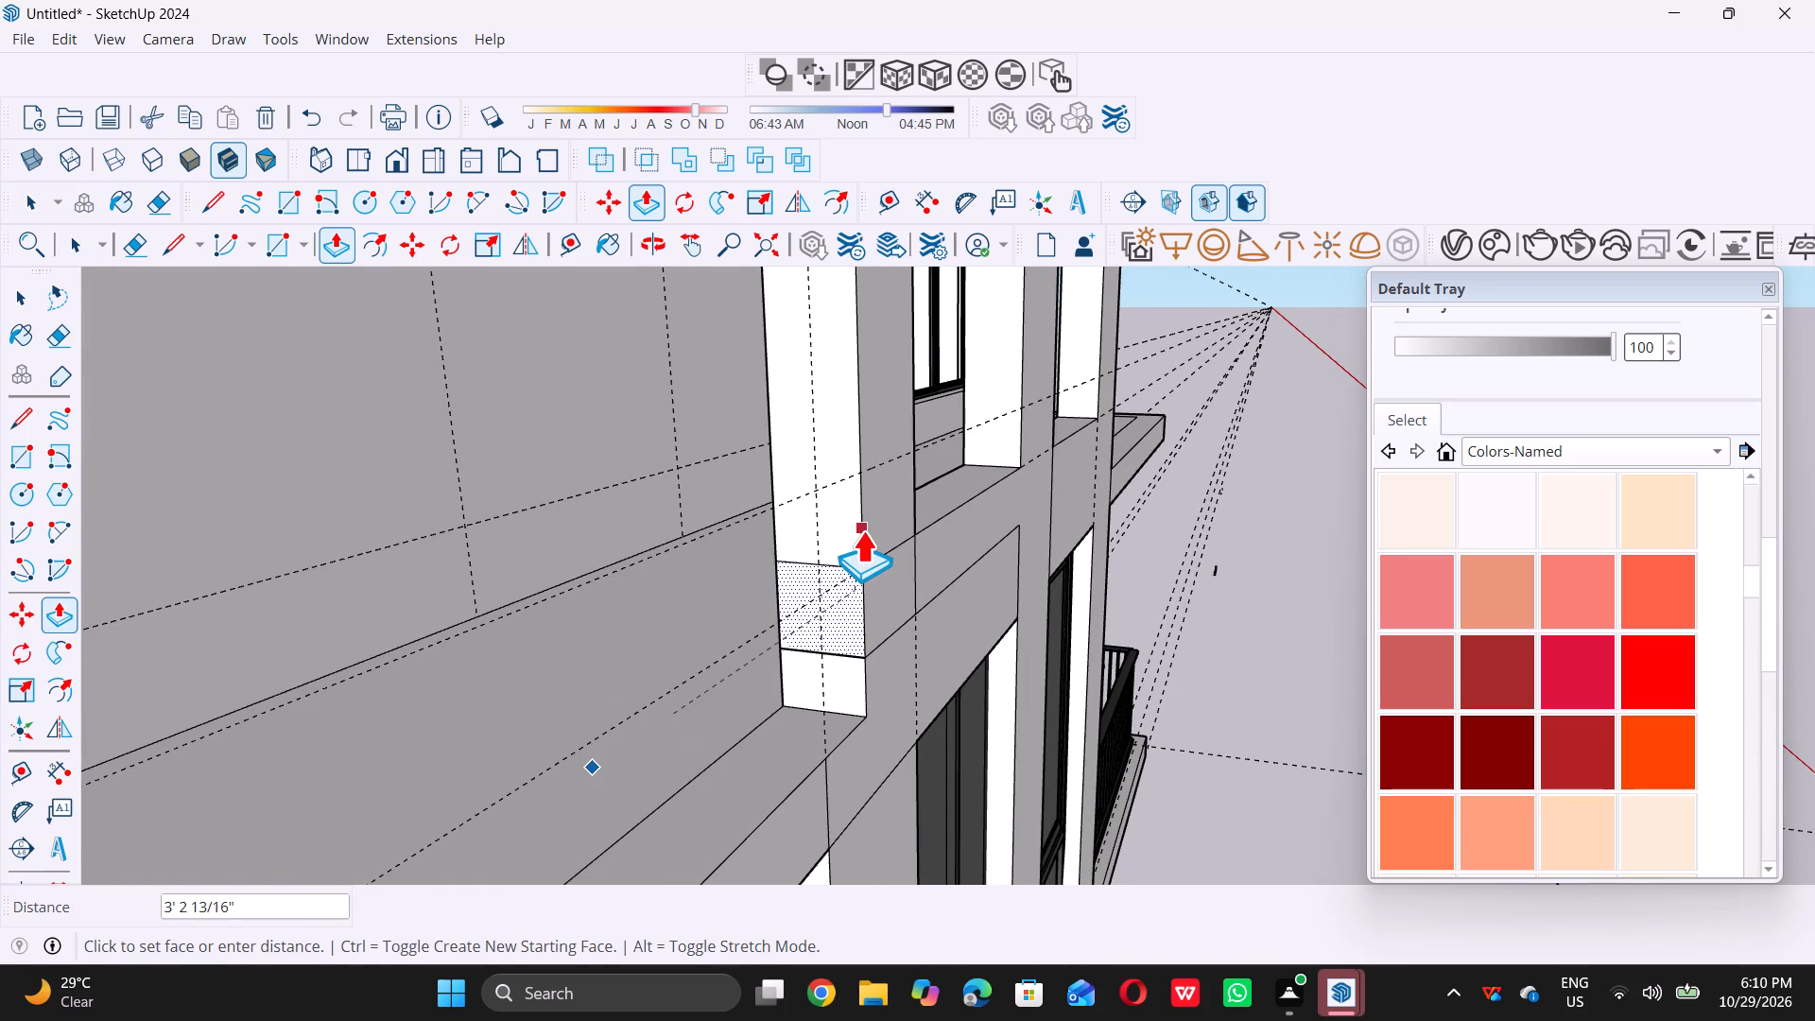
left_click_drag(862, 530, 858, 531)
double_click(858, 531)
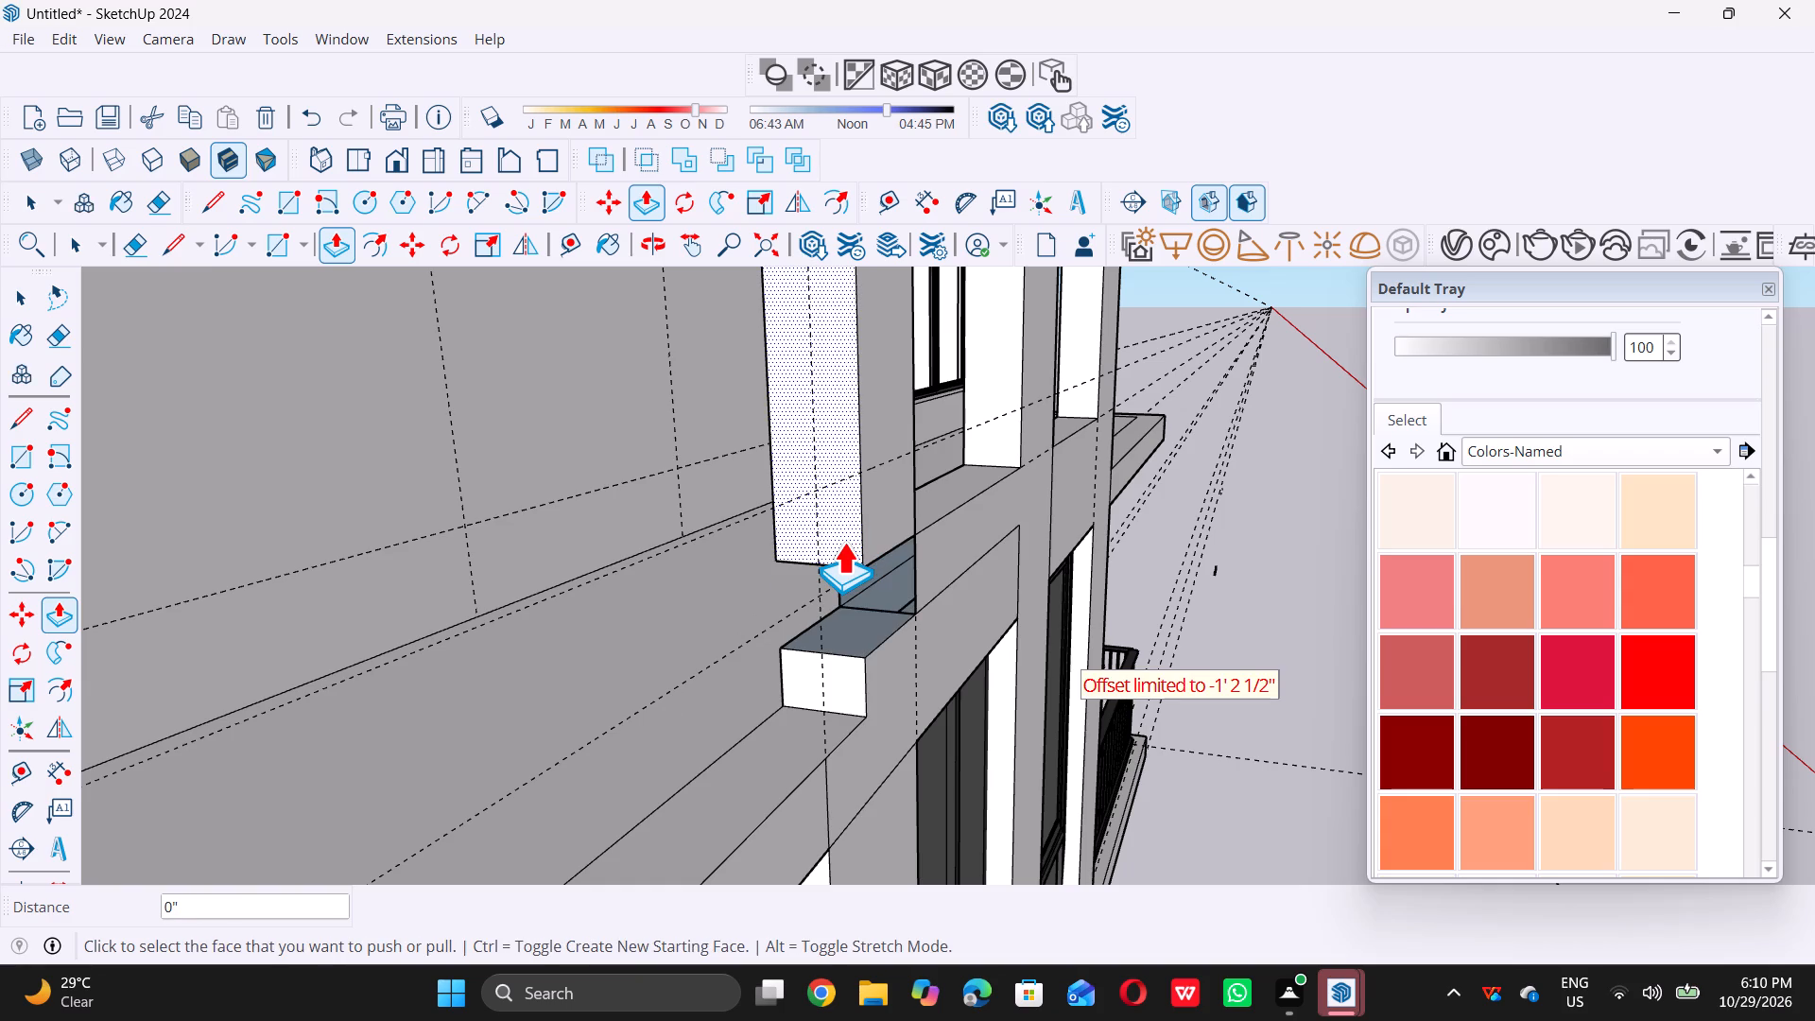
key("ctrl+z")
key("space")
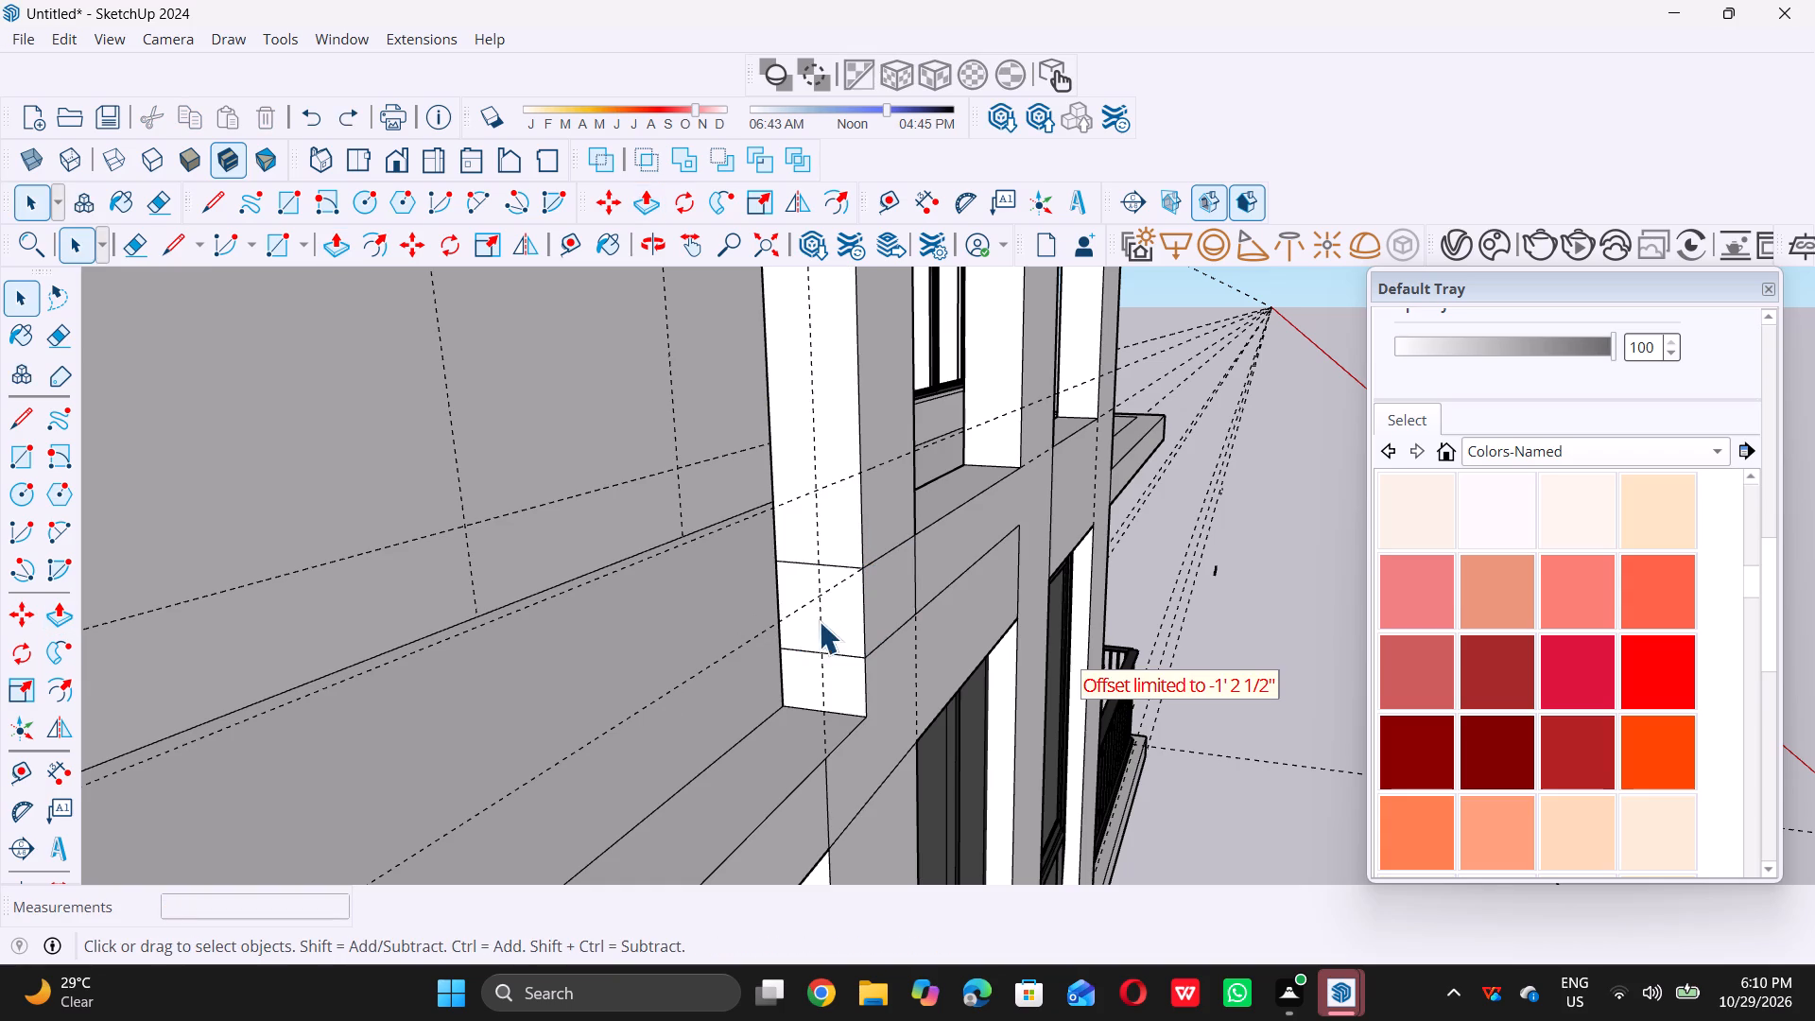
Examine the front facade's upper storeys, comparing the central openings with the windows below.
scroll(825, 630, "down", 12)
middle_click_drag(794, 594, 1181, 592)
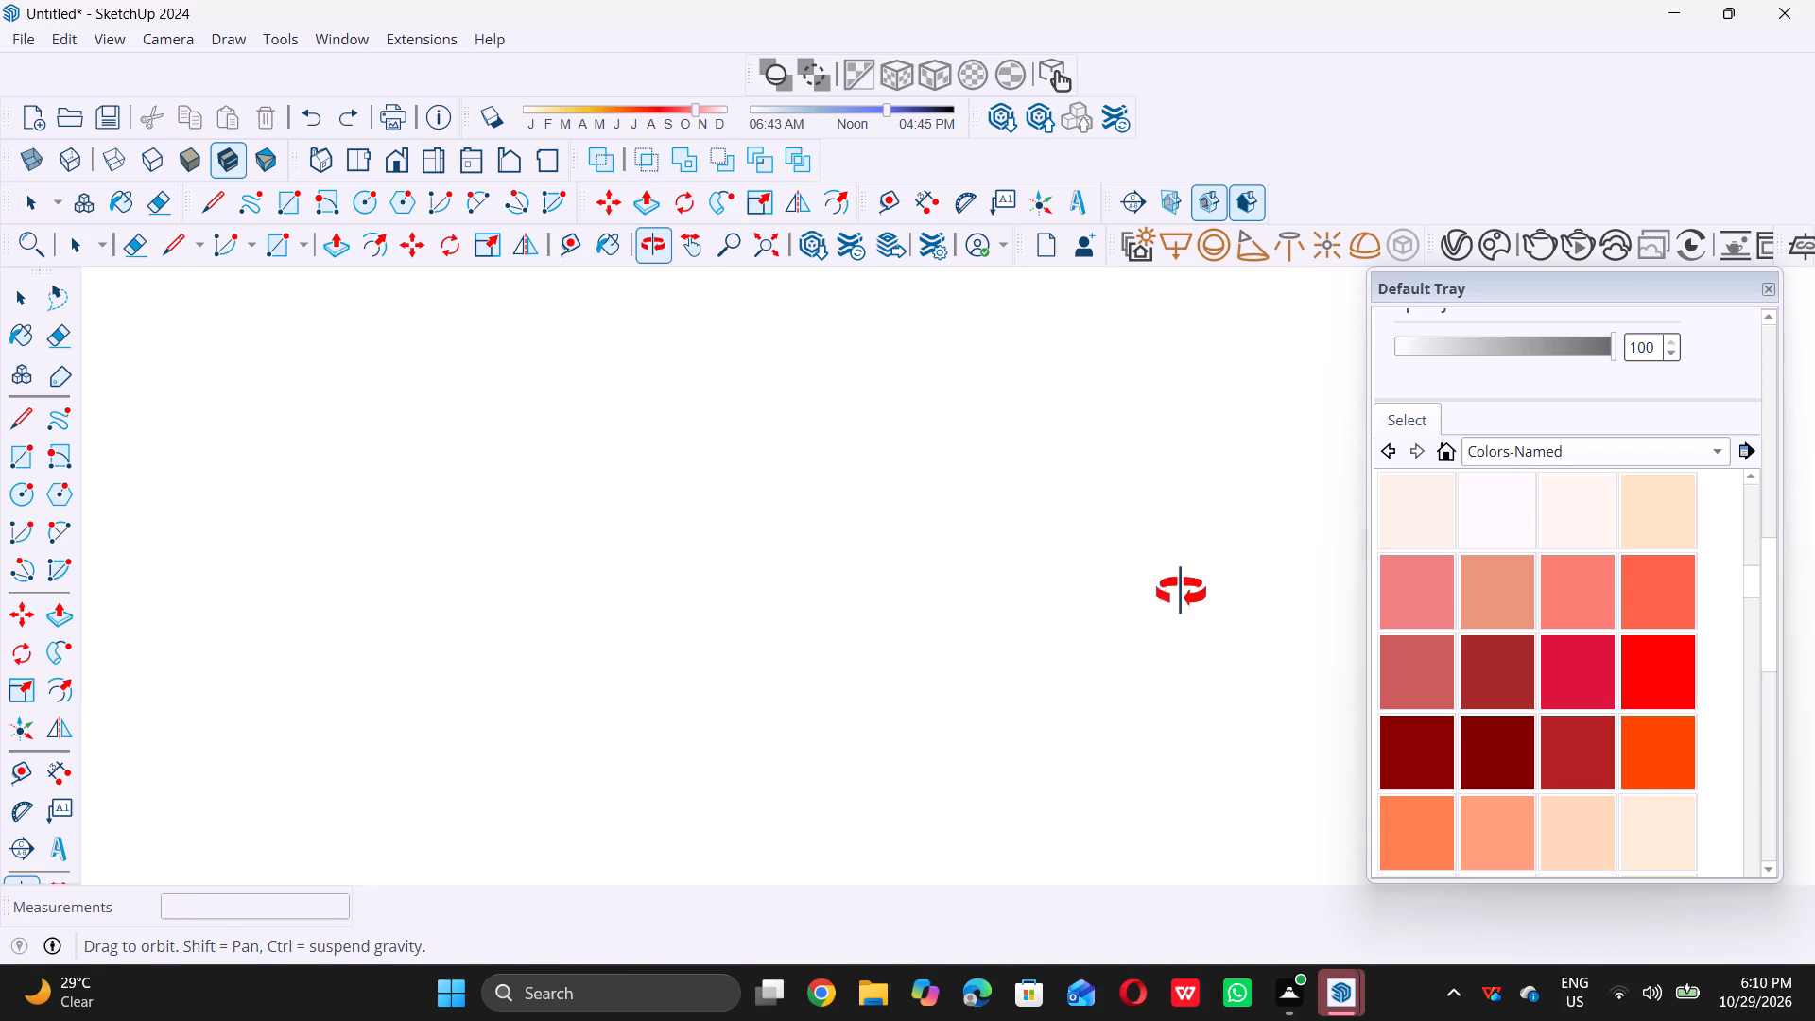
middle_click_drag(1181, 592, 561, 633)
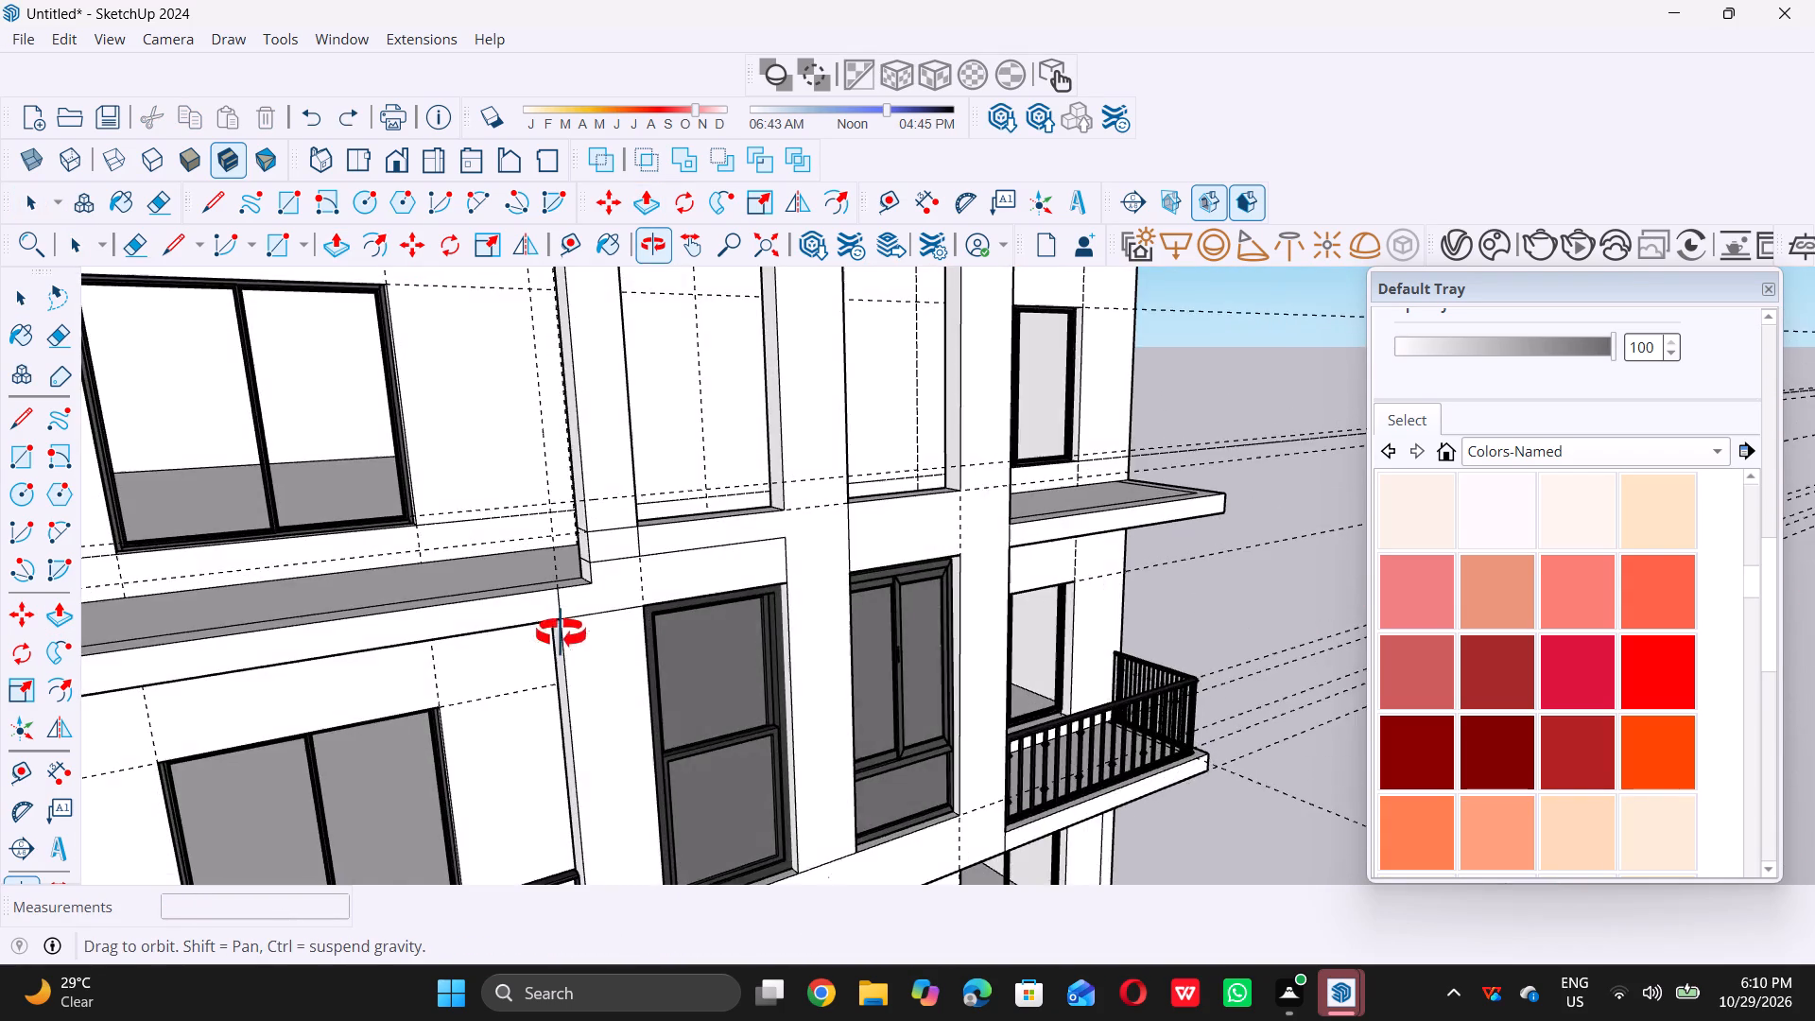
middle_click_drag(561, 633, 560, 634)
scroll(566, 628, "down", 20)
scroll(566, 628, "down", 2)
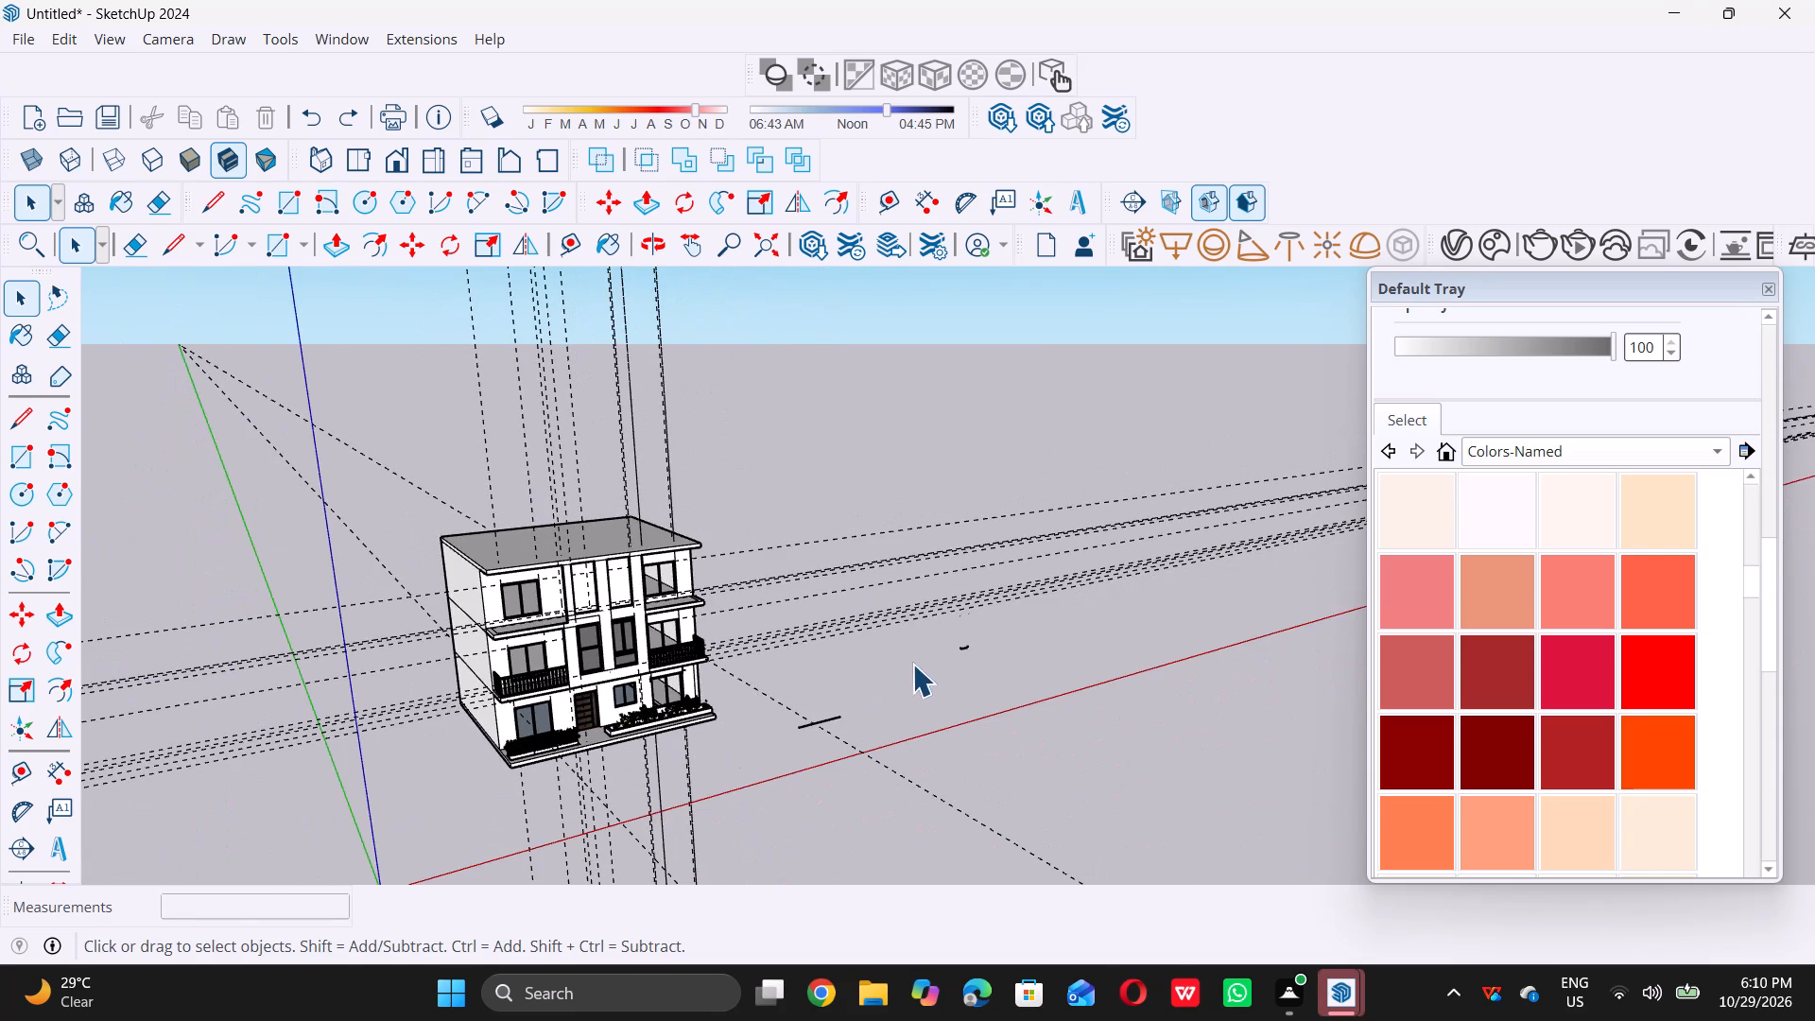
left_click(912, 664)
middle_click_drag(666, 639, 514, 622)
scroll(514, 622, "up", 11)
middle_click(514, 622)
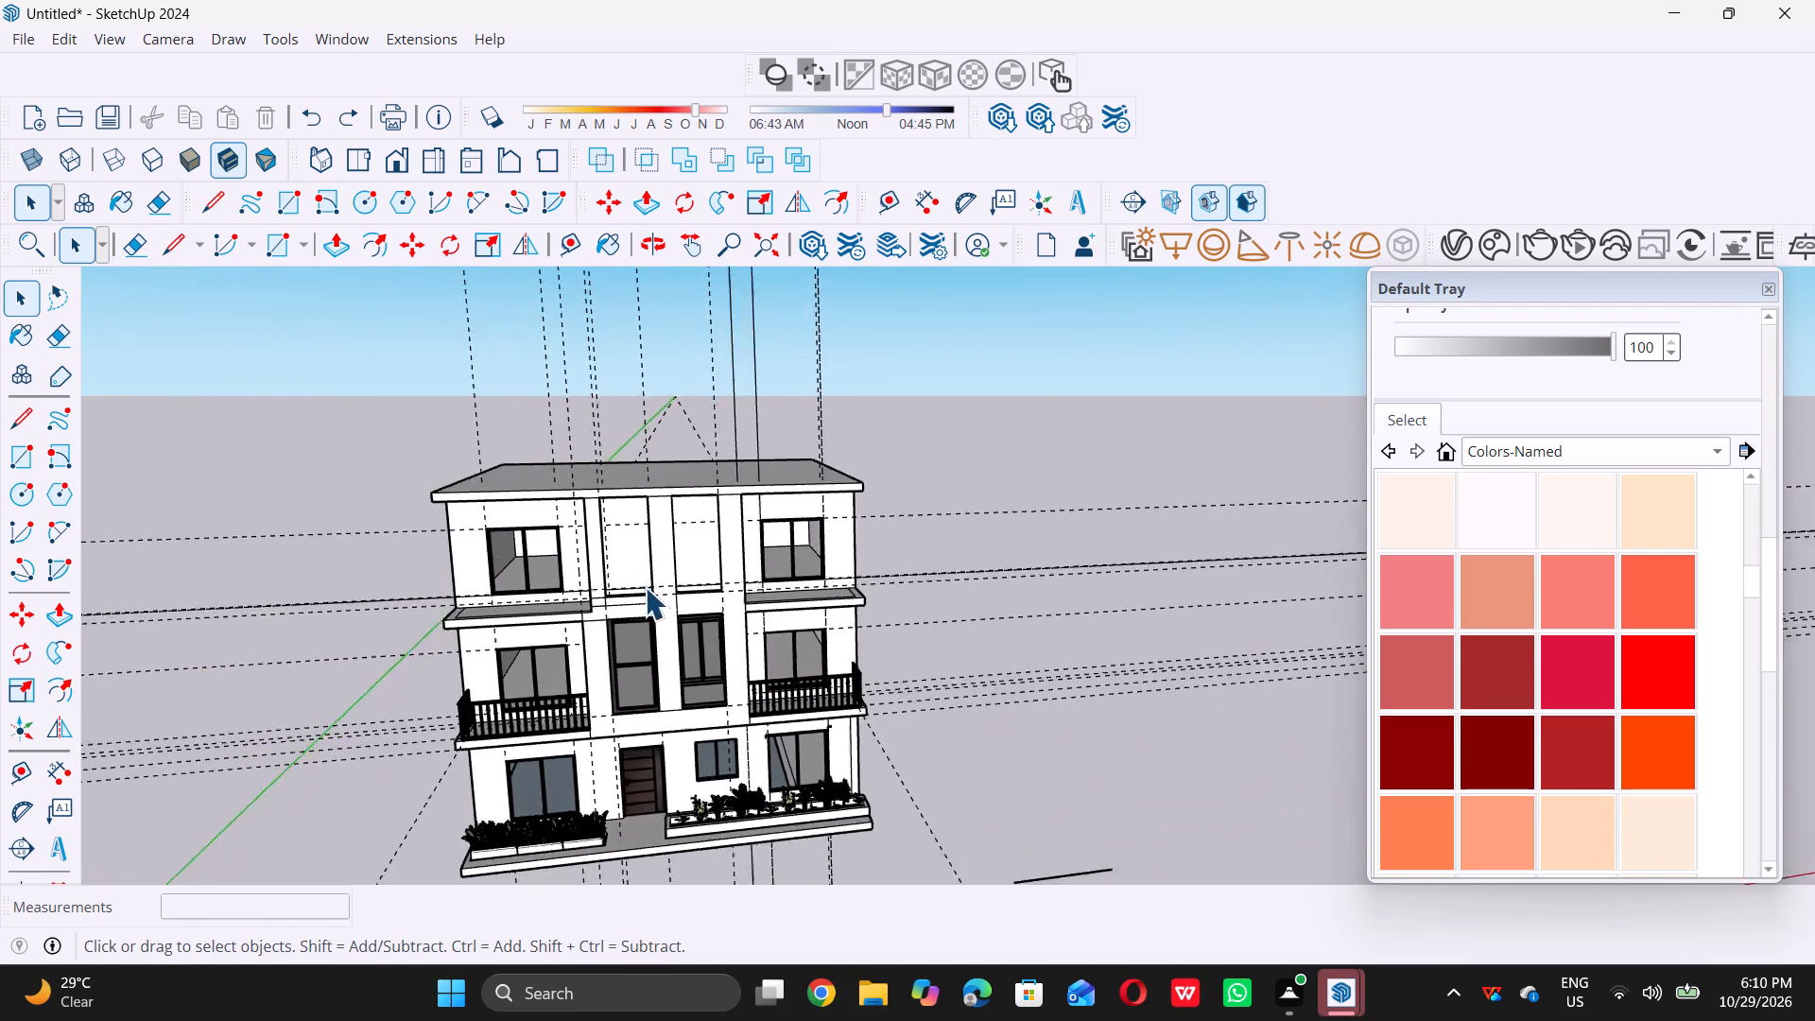
scroll(645, 587, "up", 5)
middle_click_drag(632, 618, 610, 597)
scroll(607, 597, "down", 4)
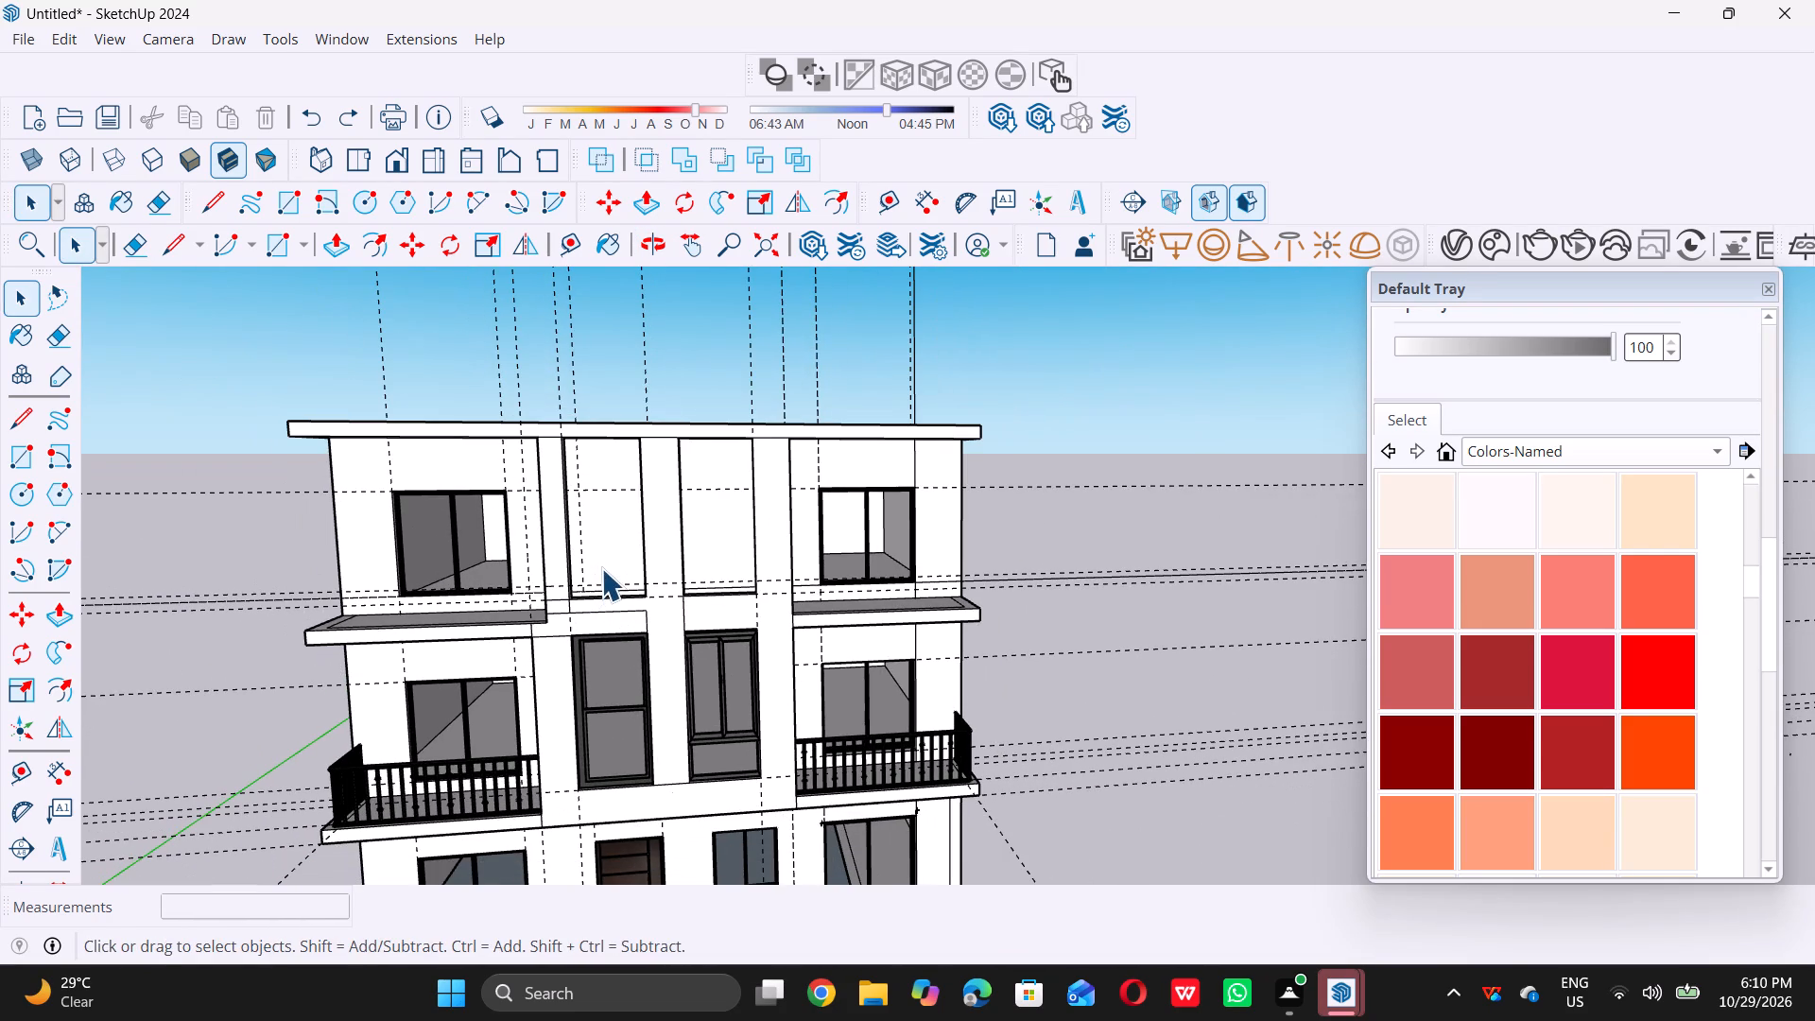
middle_click_drag(601, 567, 579, 596)
middle_click_drag(610, 628, 564, 700)
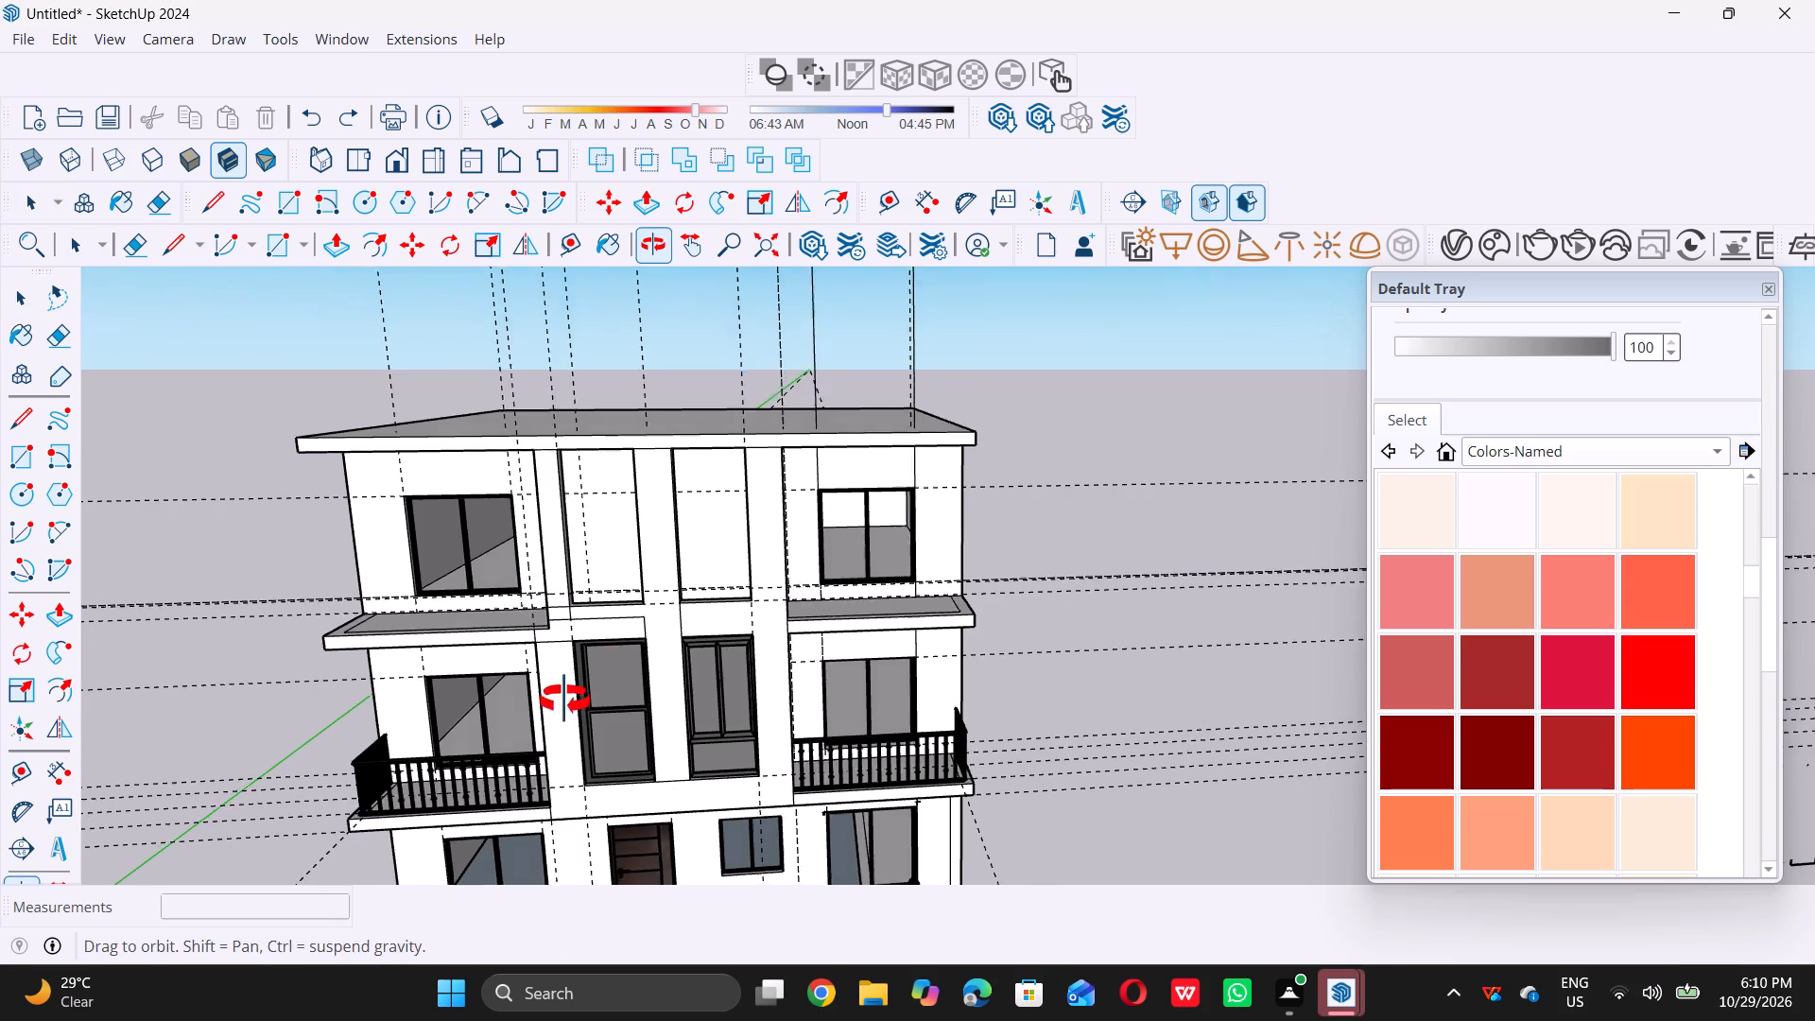
middle_click_drag(564, 700, 563, 701)
Copy the middle storey's left central window up about 10' 9" to the lower outer corner of the empty opening directly above.
scroll(602, 758, "up", 20)
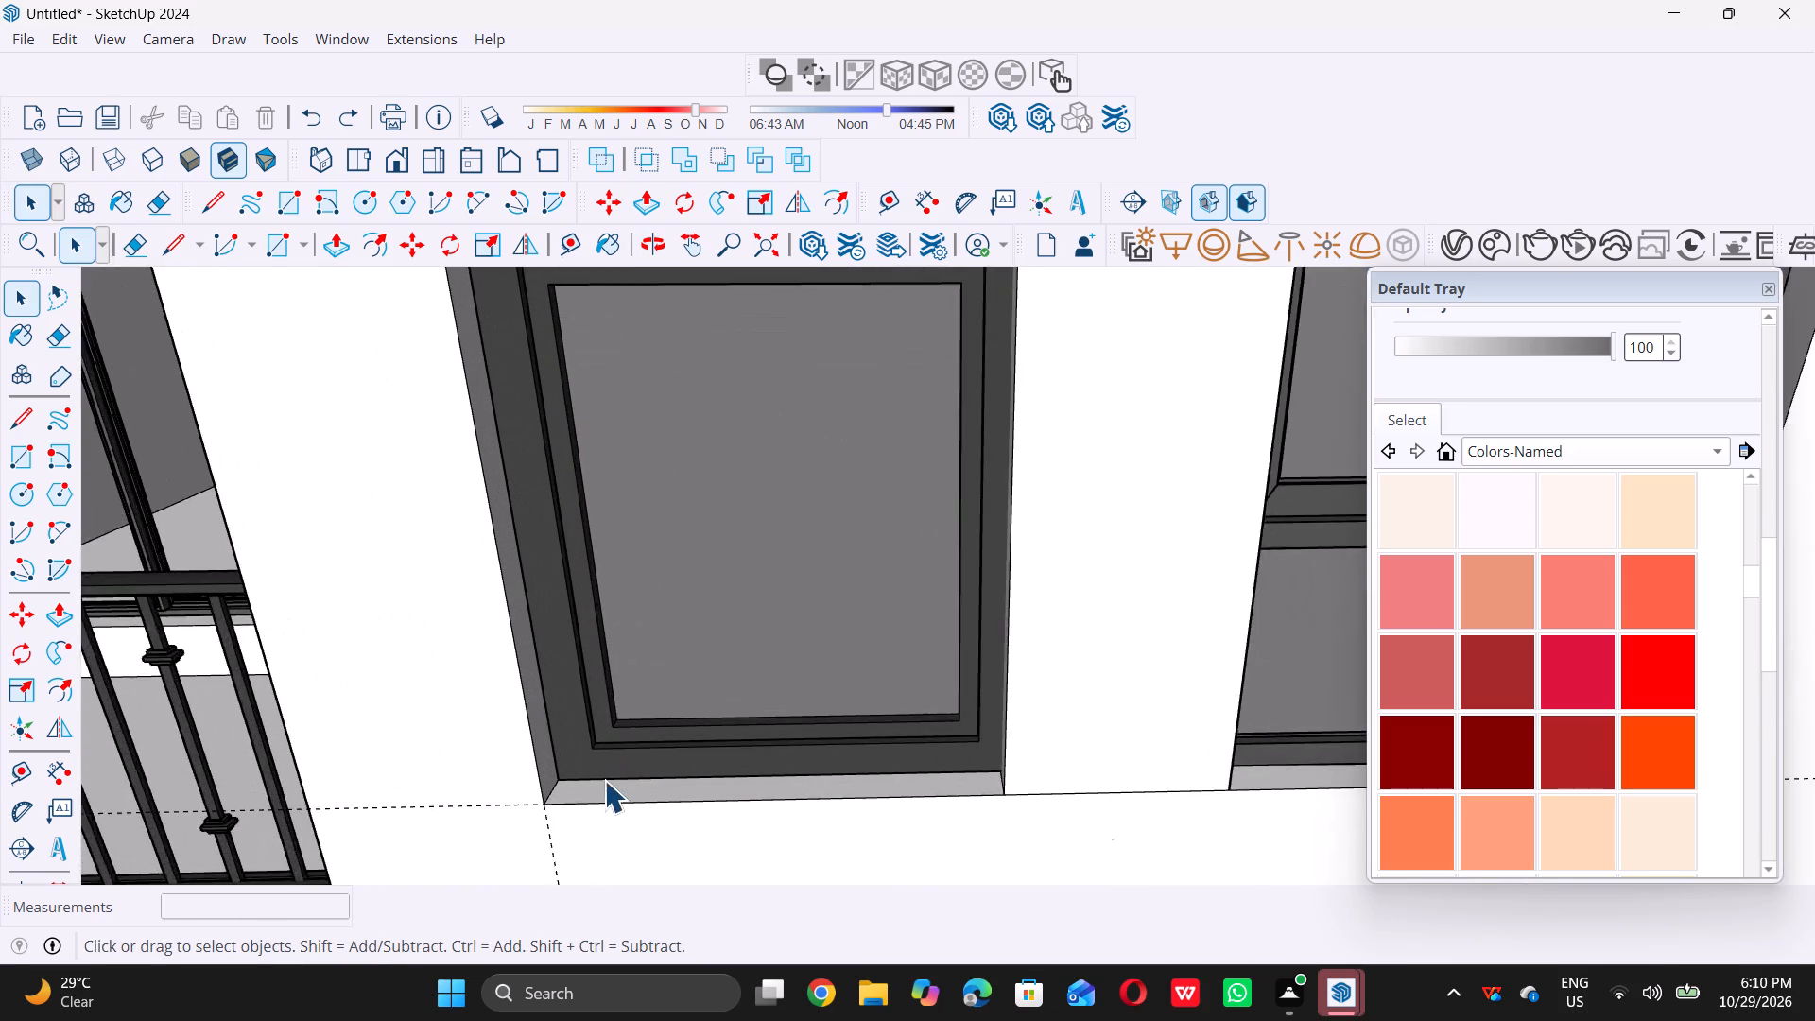
scroll(604, 780, "up", 5)
left_click(569, 772)
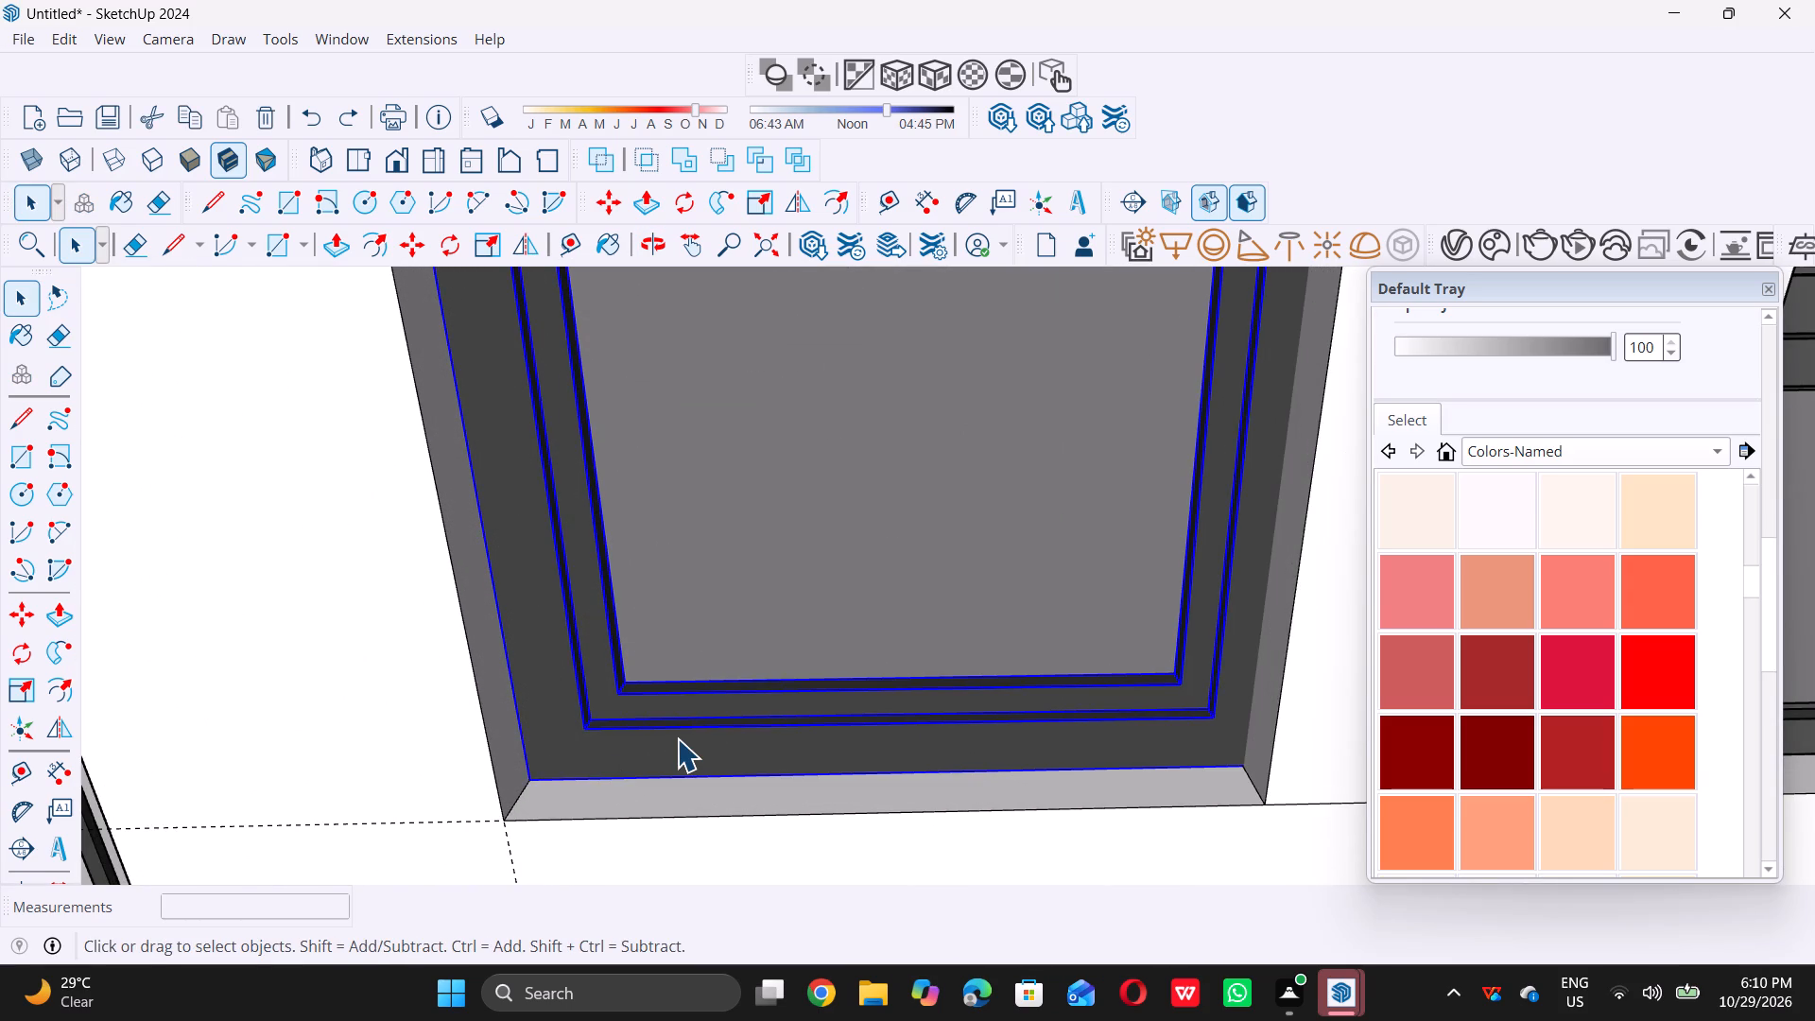
key("m")
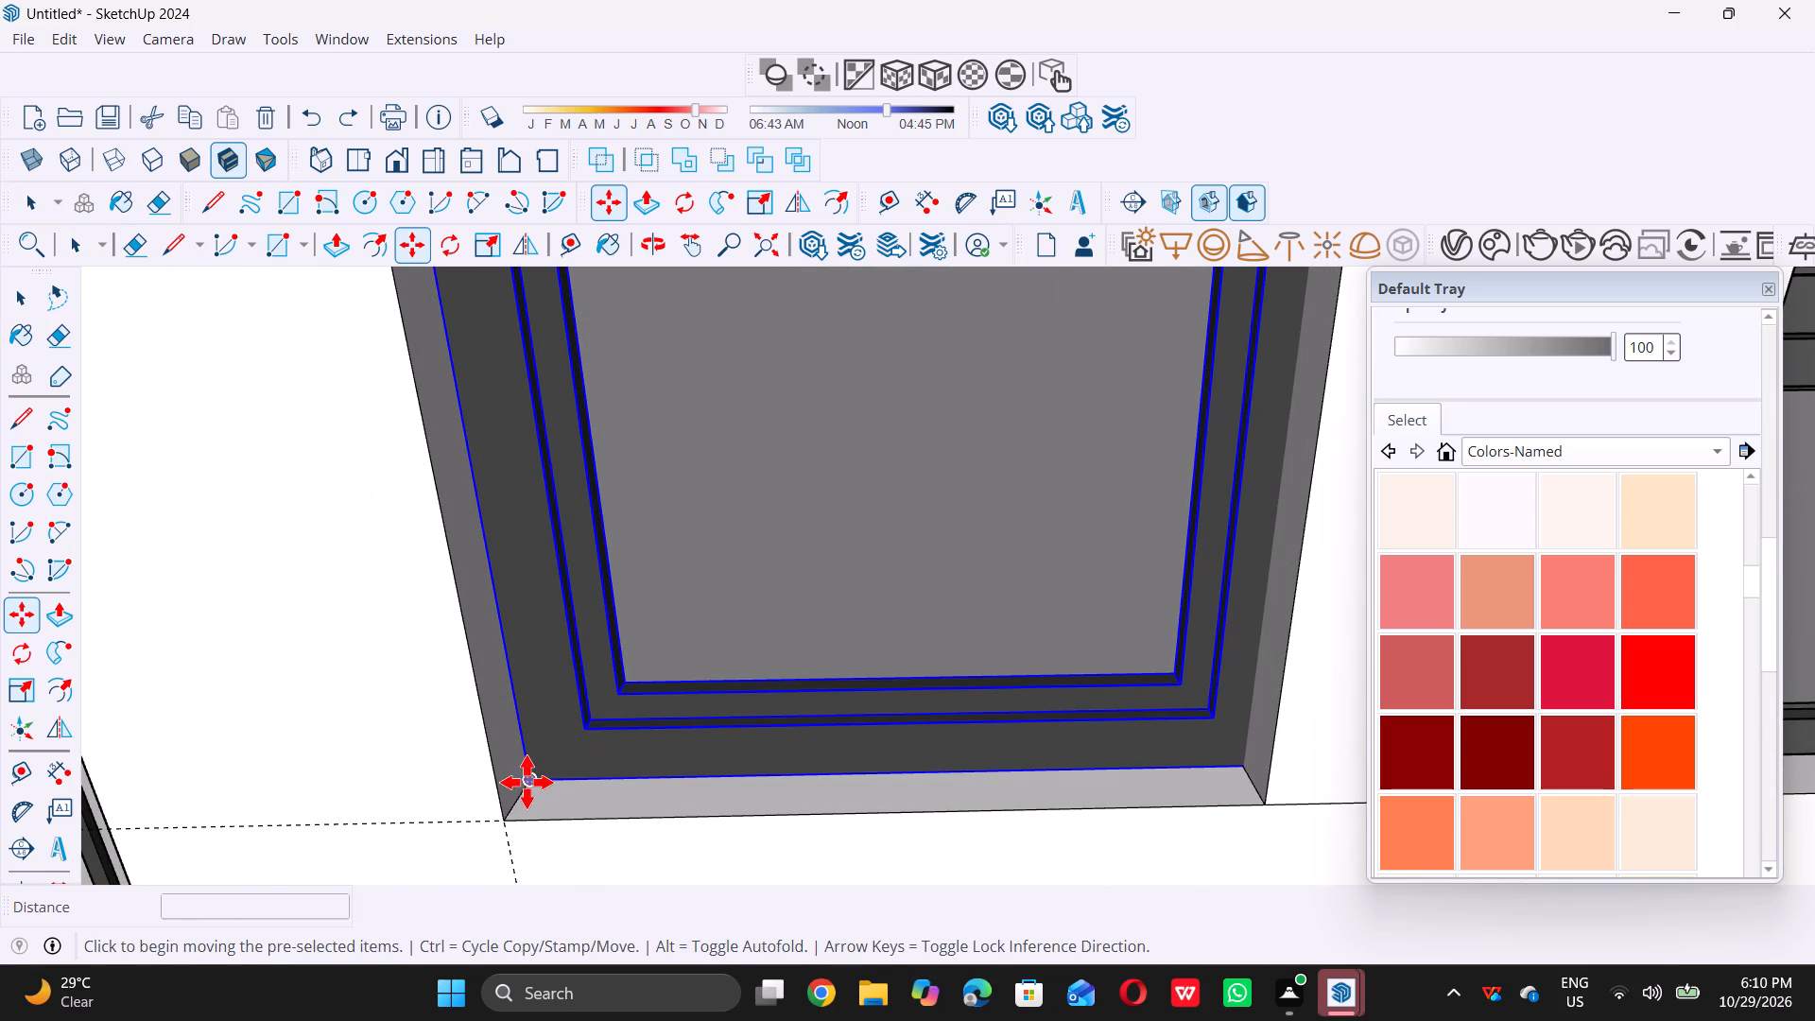
triple_click(527, 780)
scroll(527, 778, "down", 12)
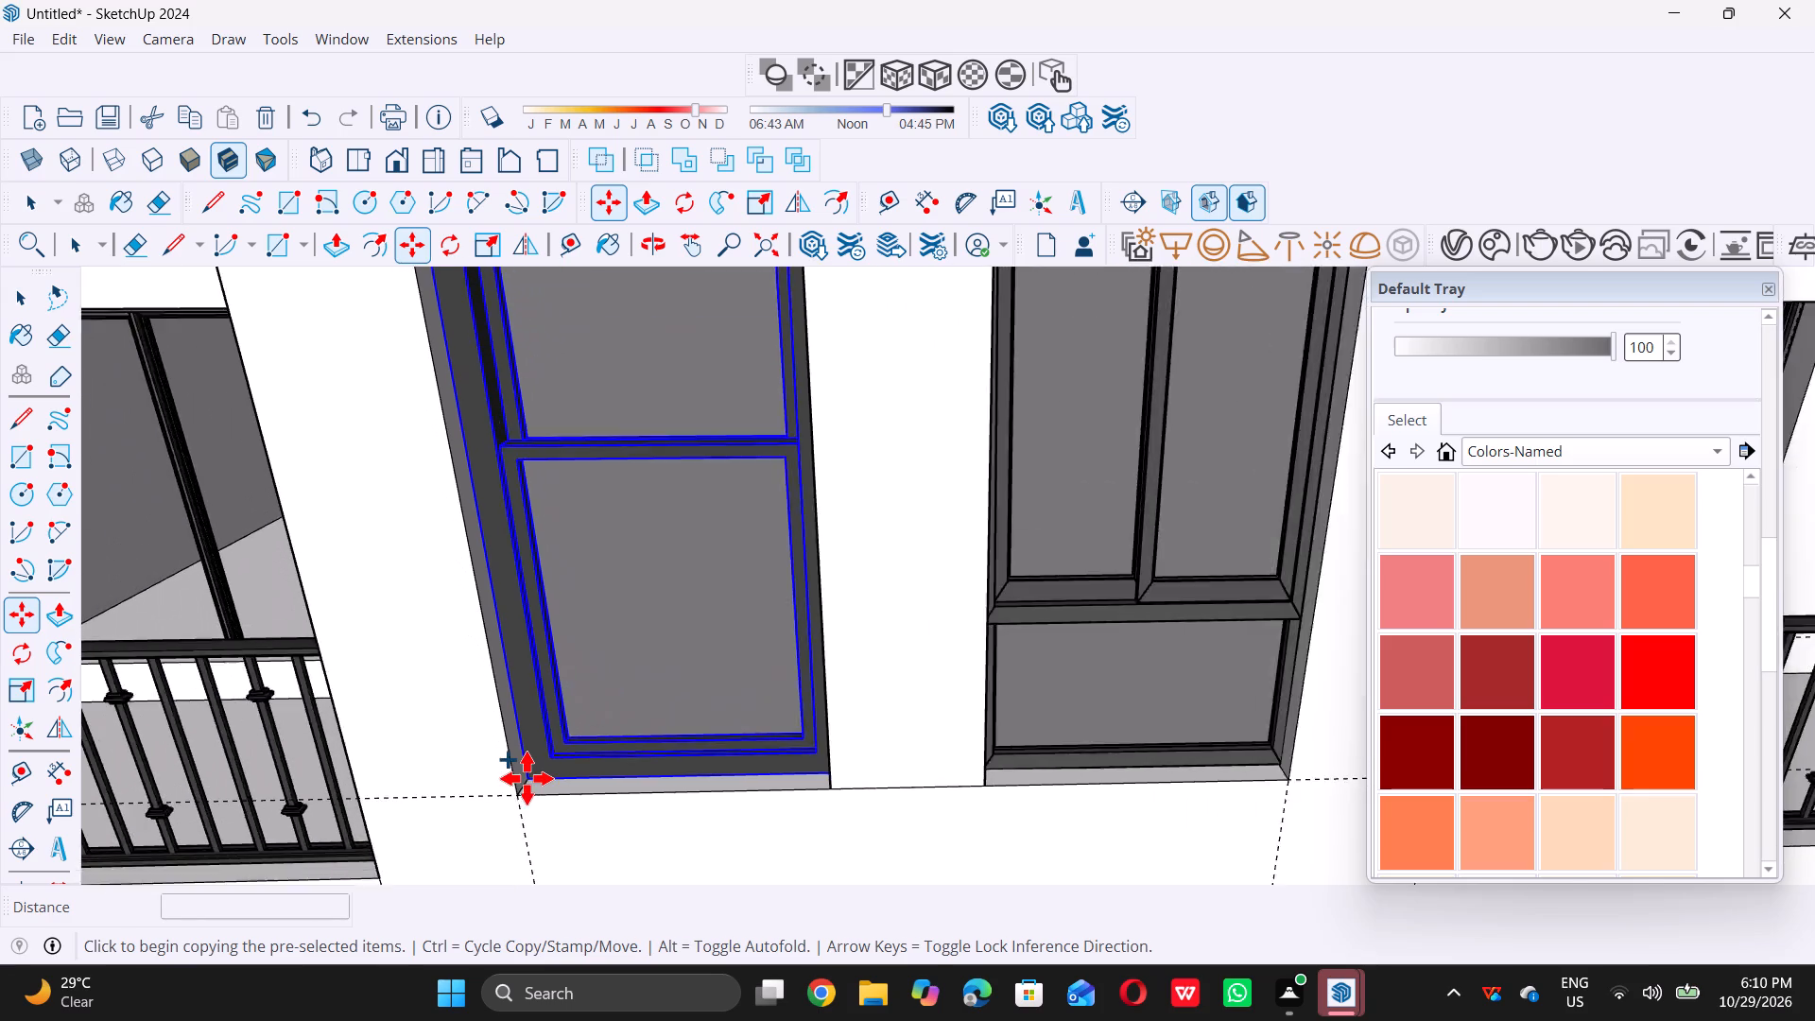
scroll(527, 778, "down", 15)
scroll(510, 578, "up", 5)
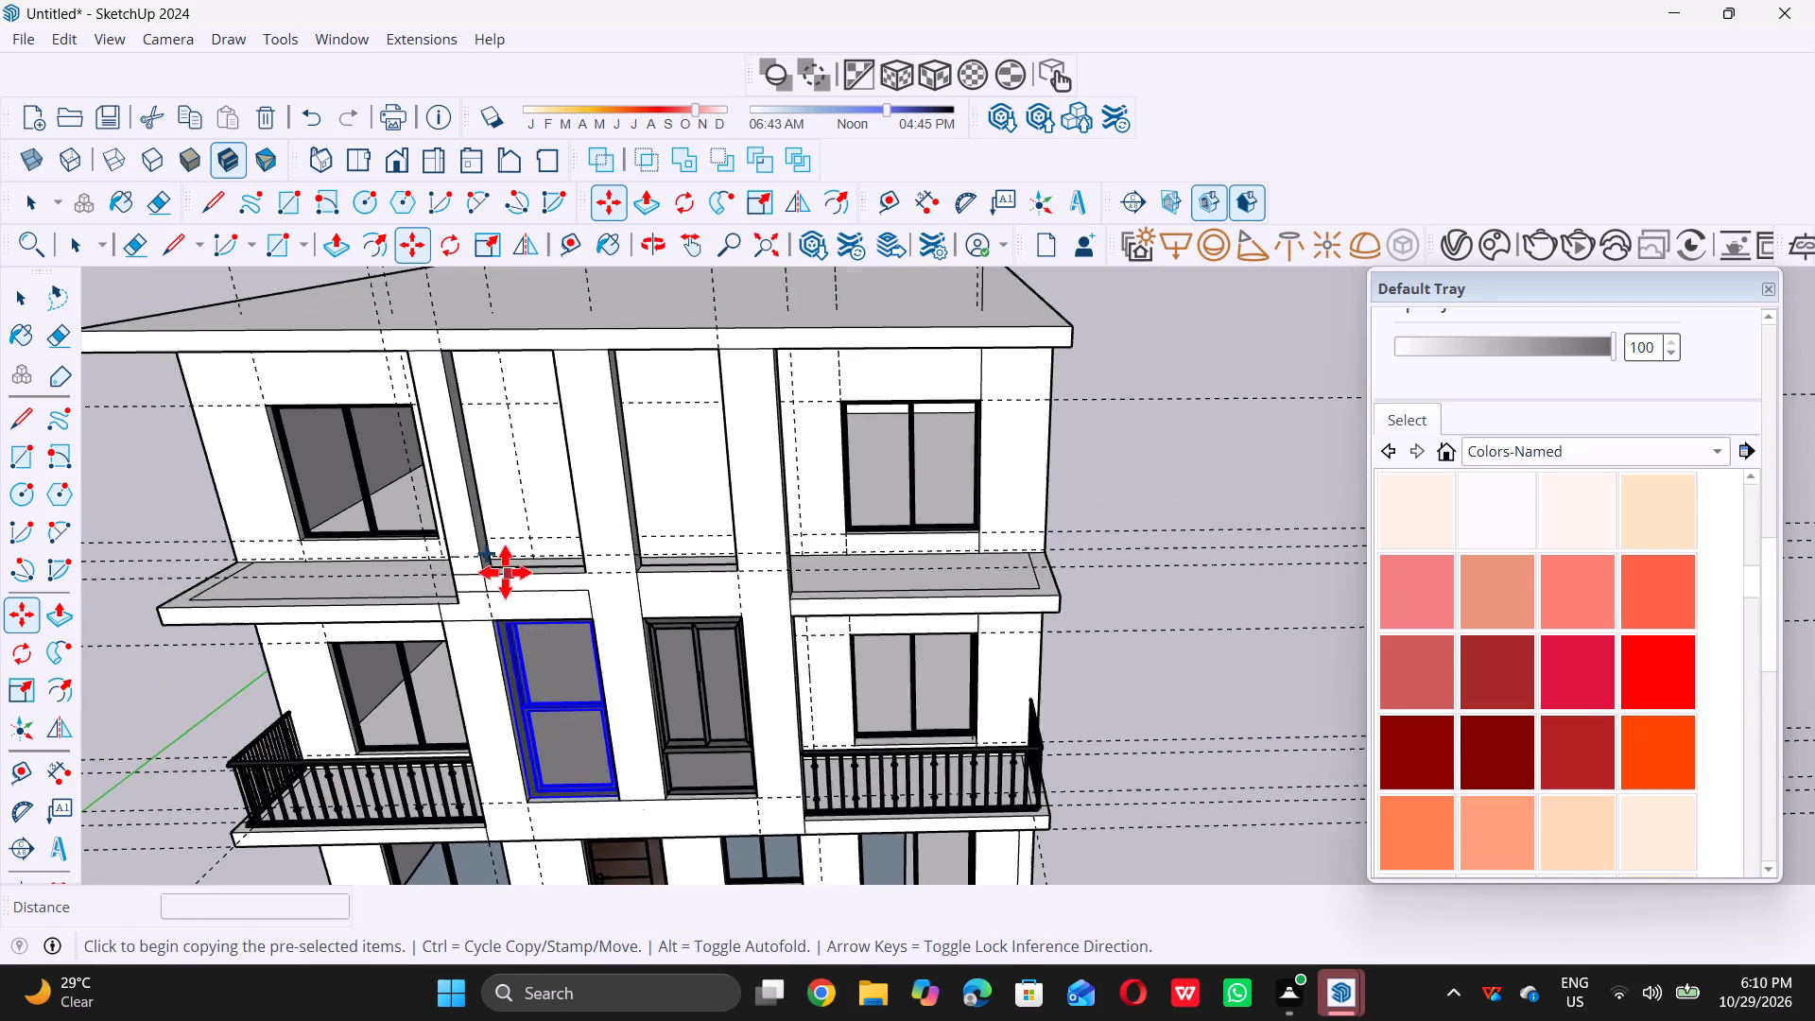
scroll(538, 852, "up", 9)
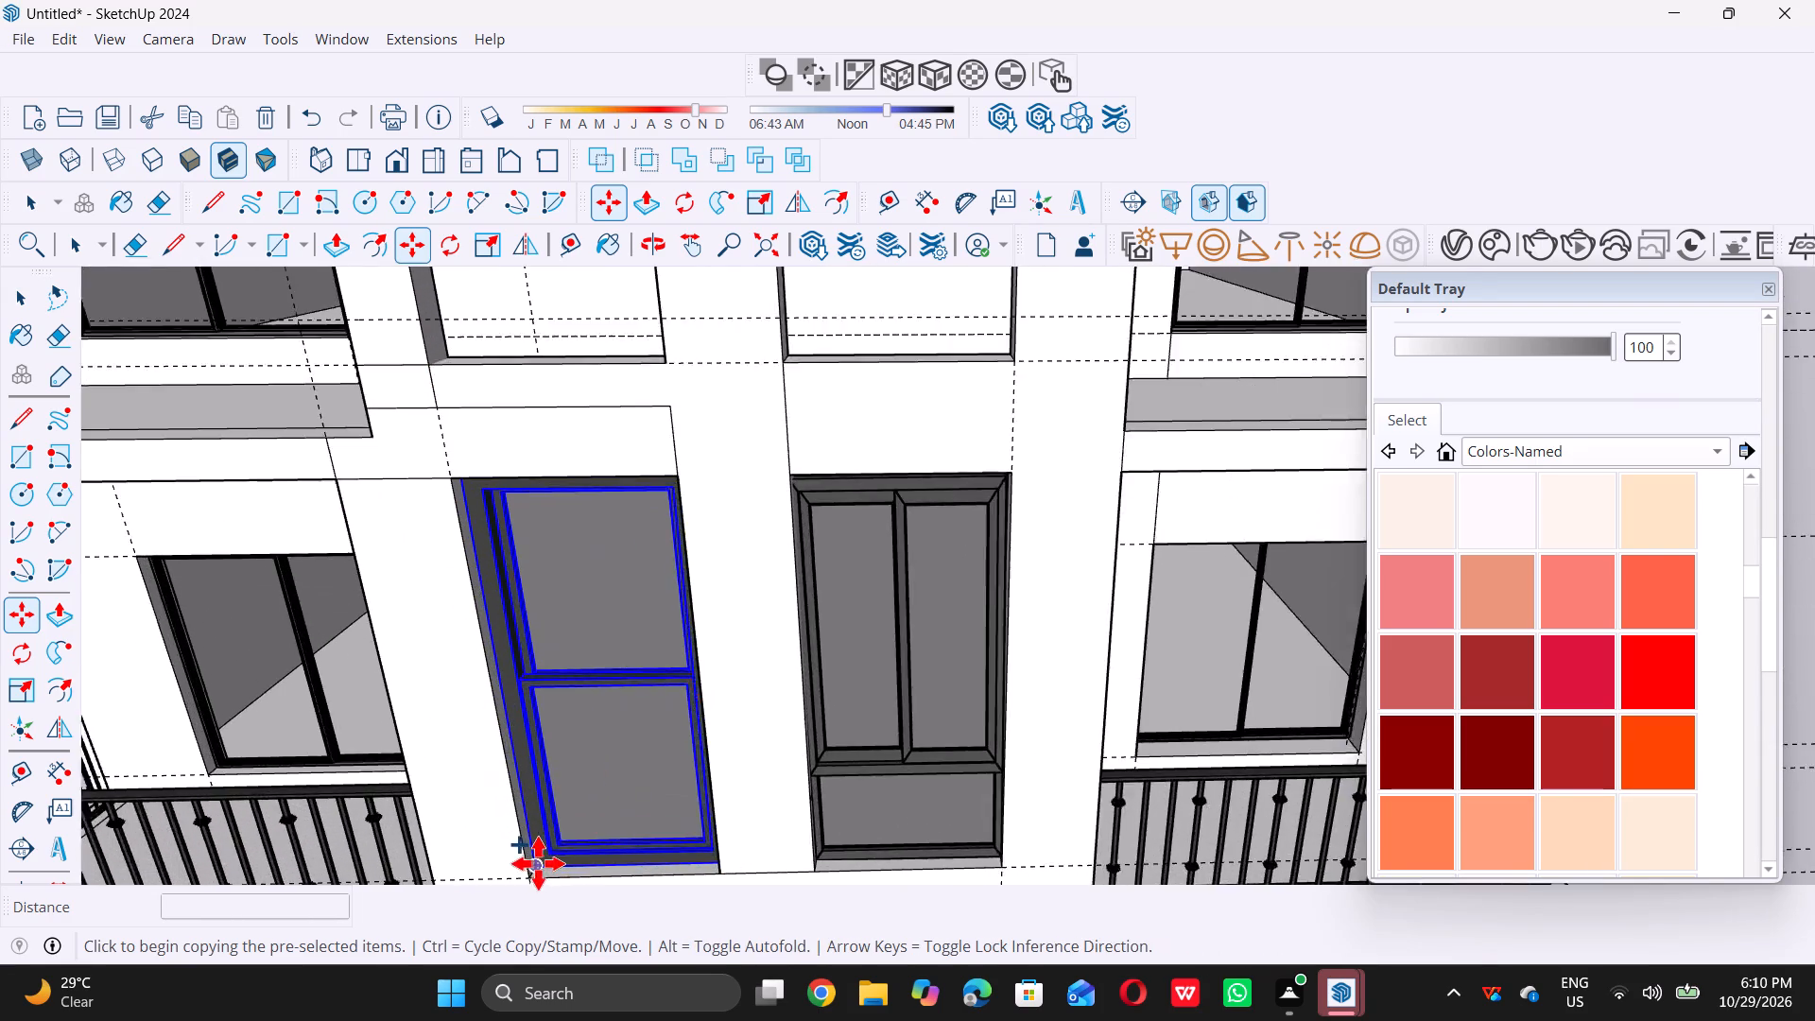
scroll(538, 863, "up", 15)
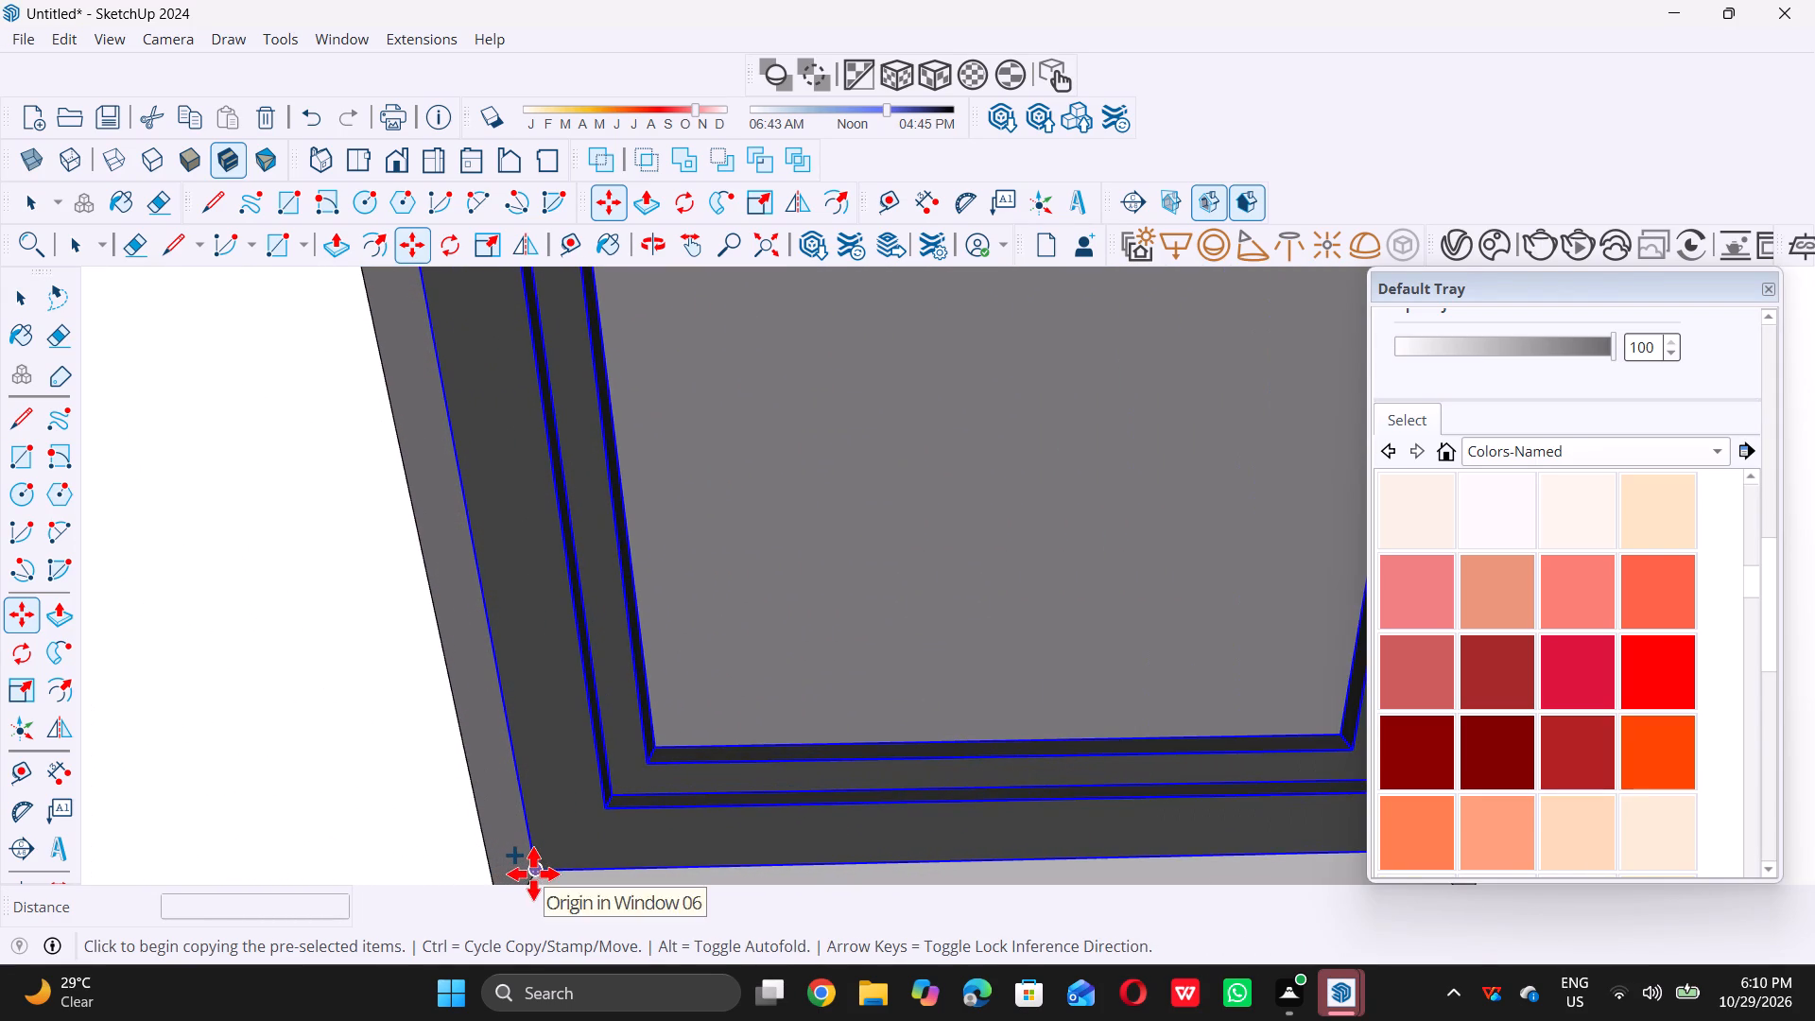
double_click(533, 873)
scroll(533, 871, "down", 5)
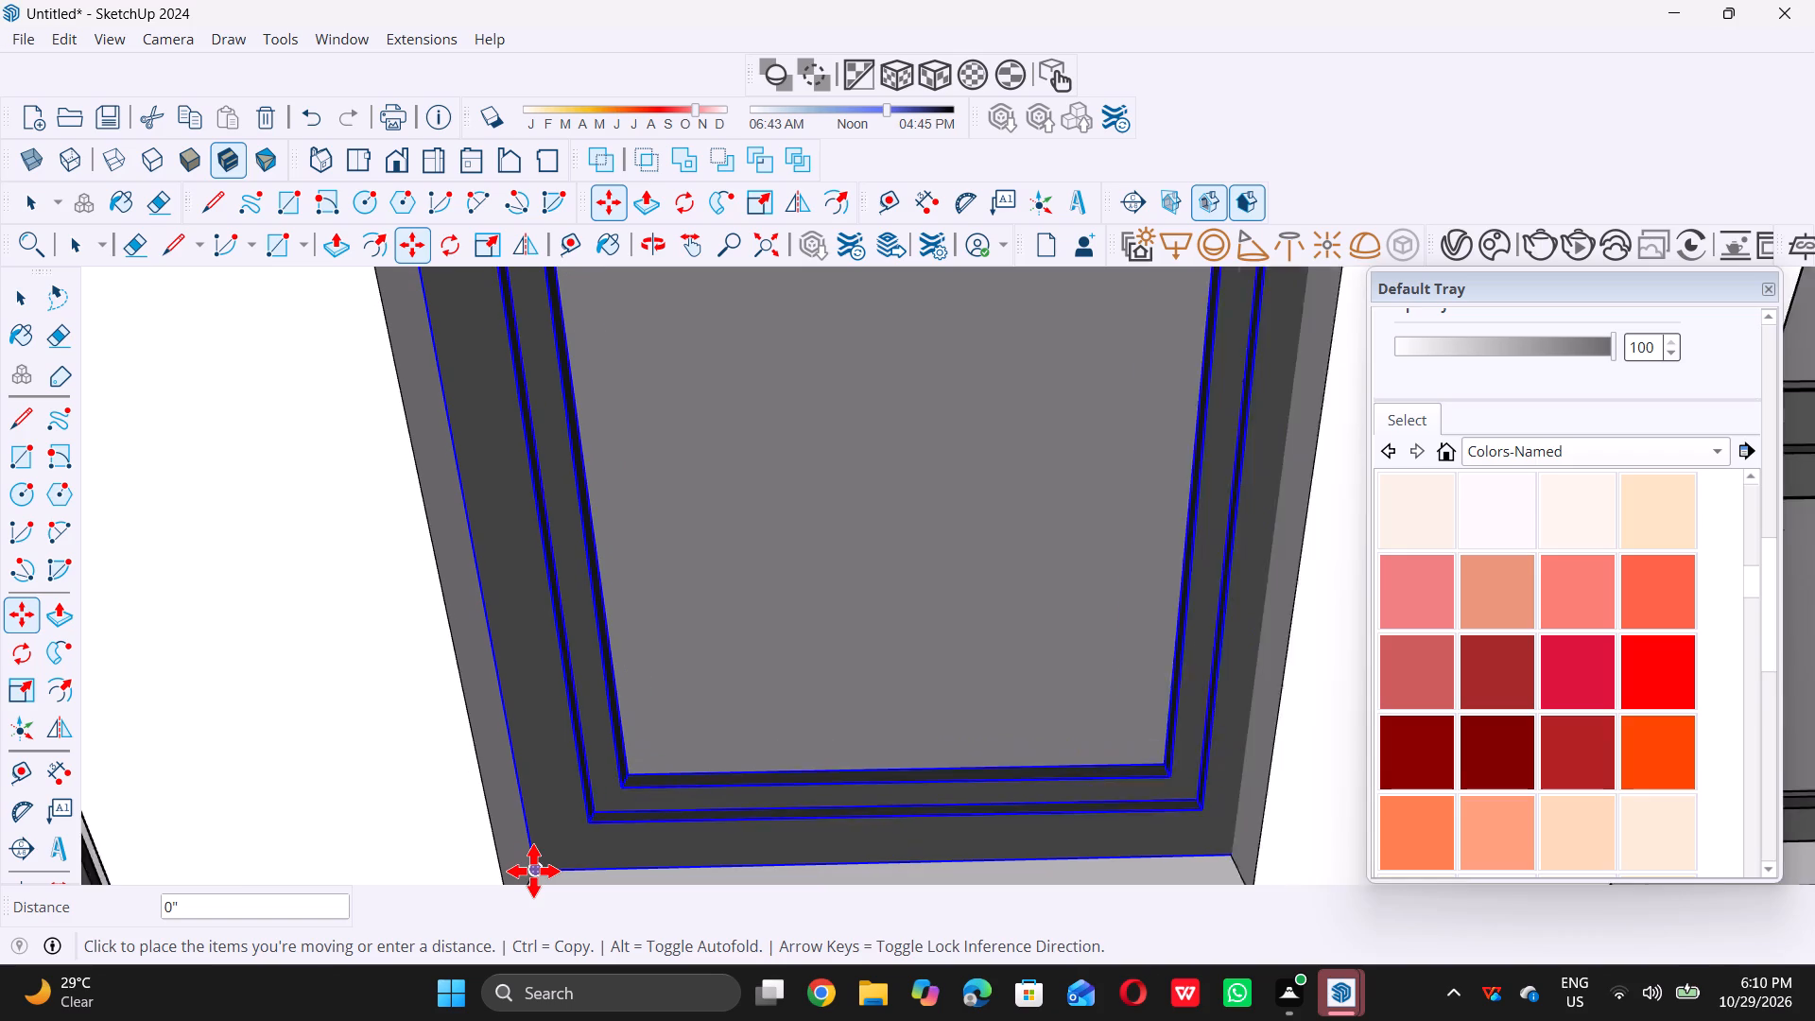
scroll(533, 871, "down", 20)
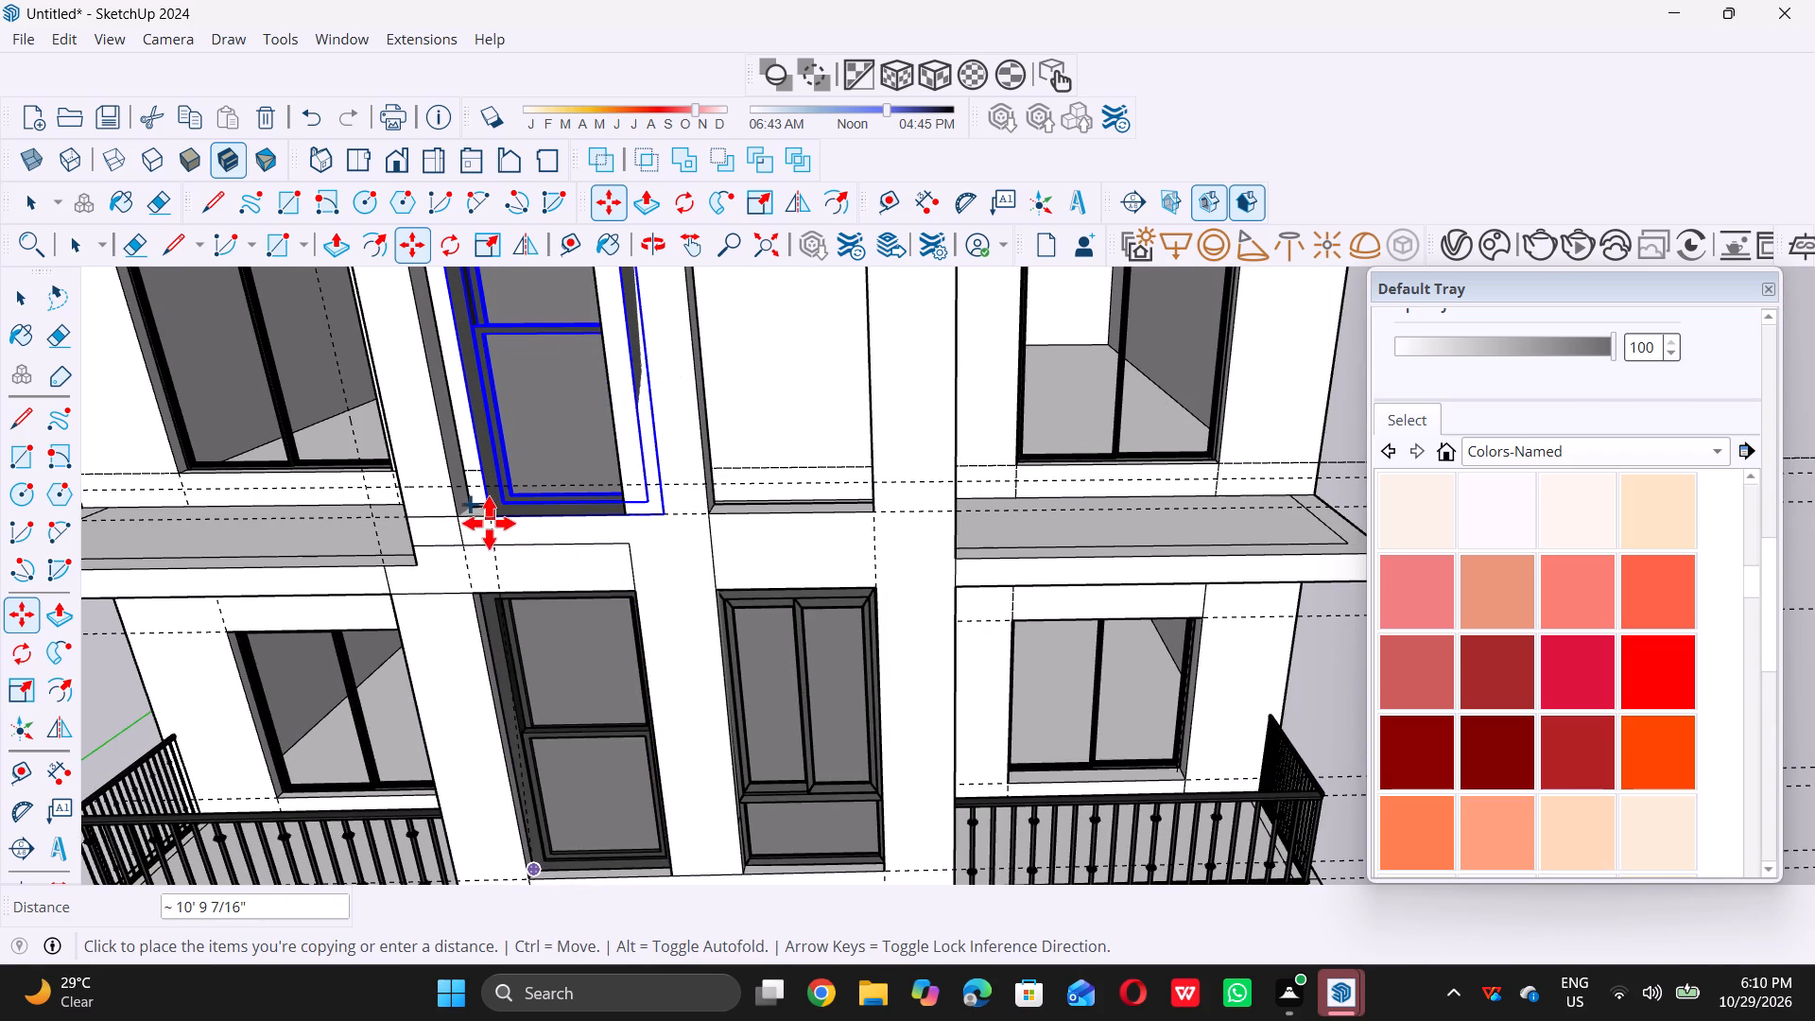
scroll(486, 523, "up", 20)
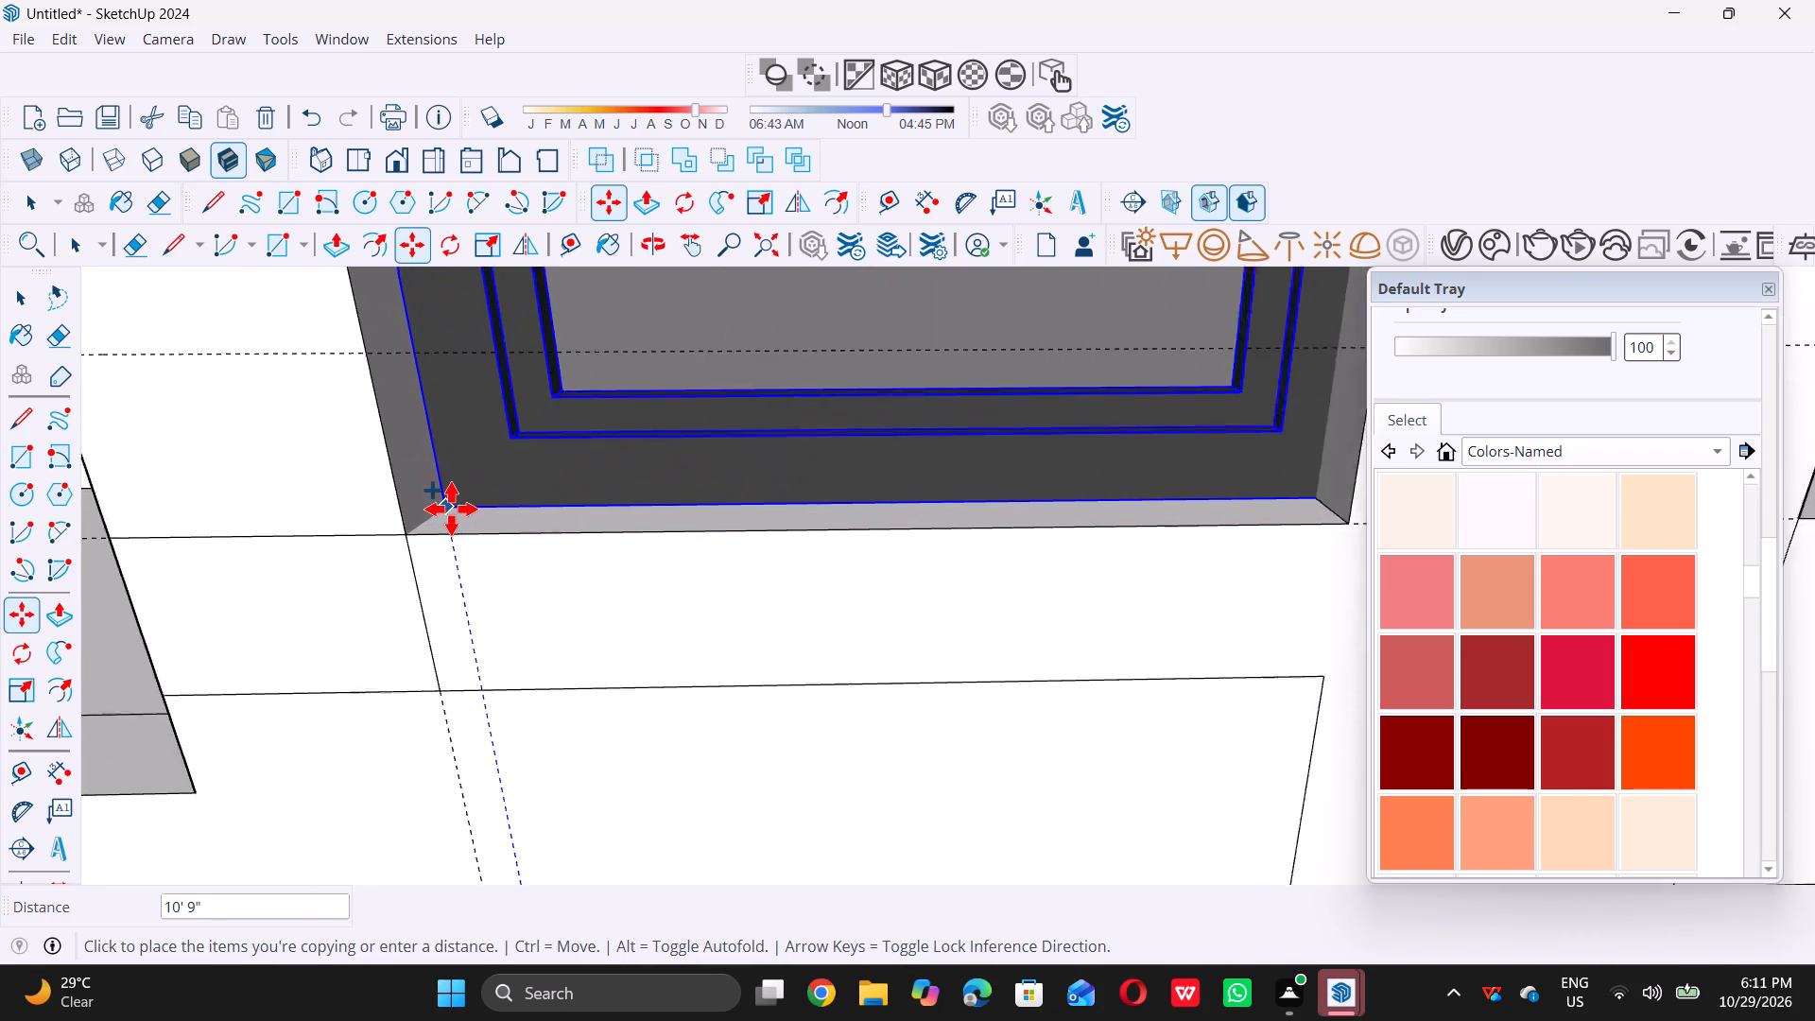
scroll(451, 509, "up", 11)
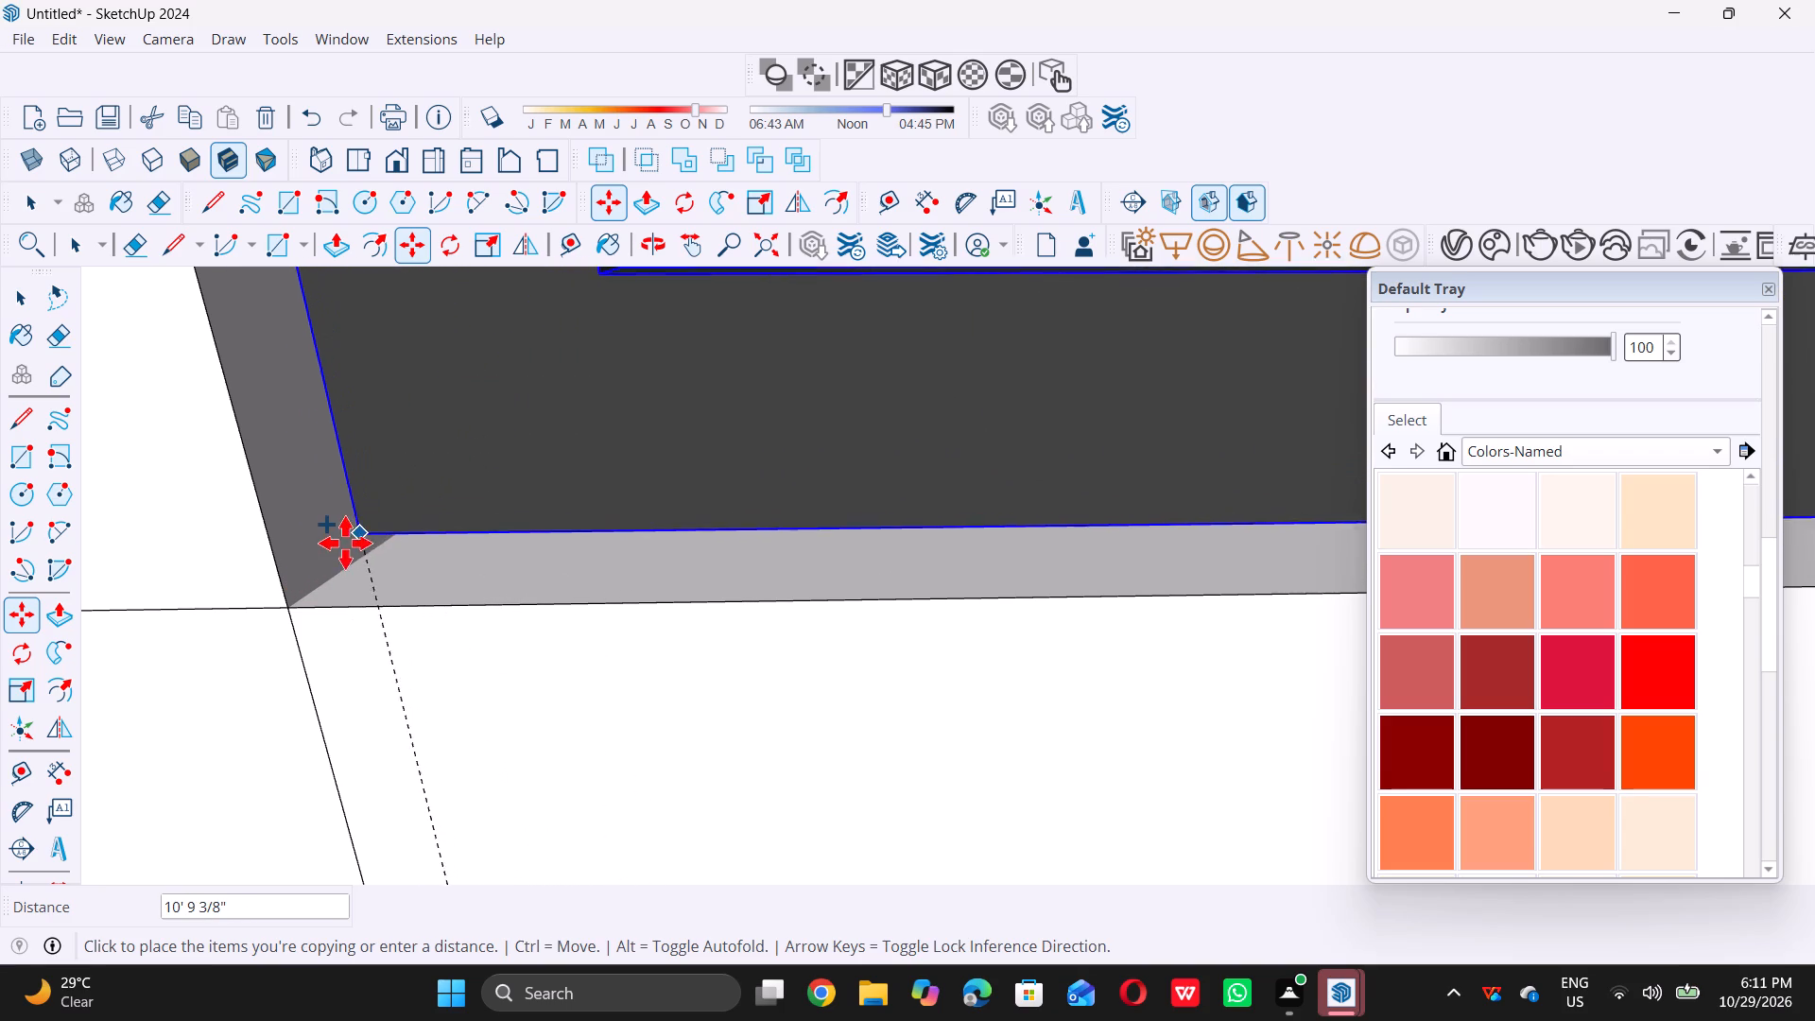
left_click(301, 608)
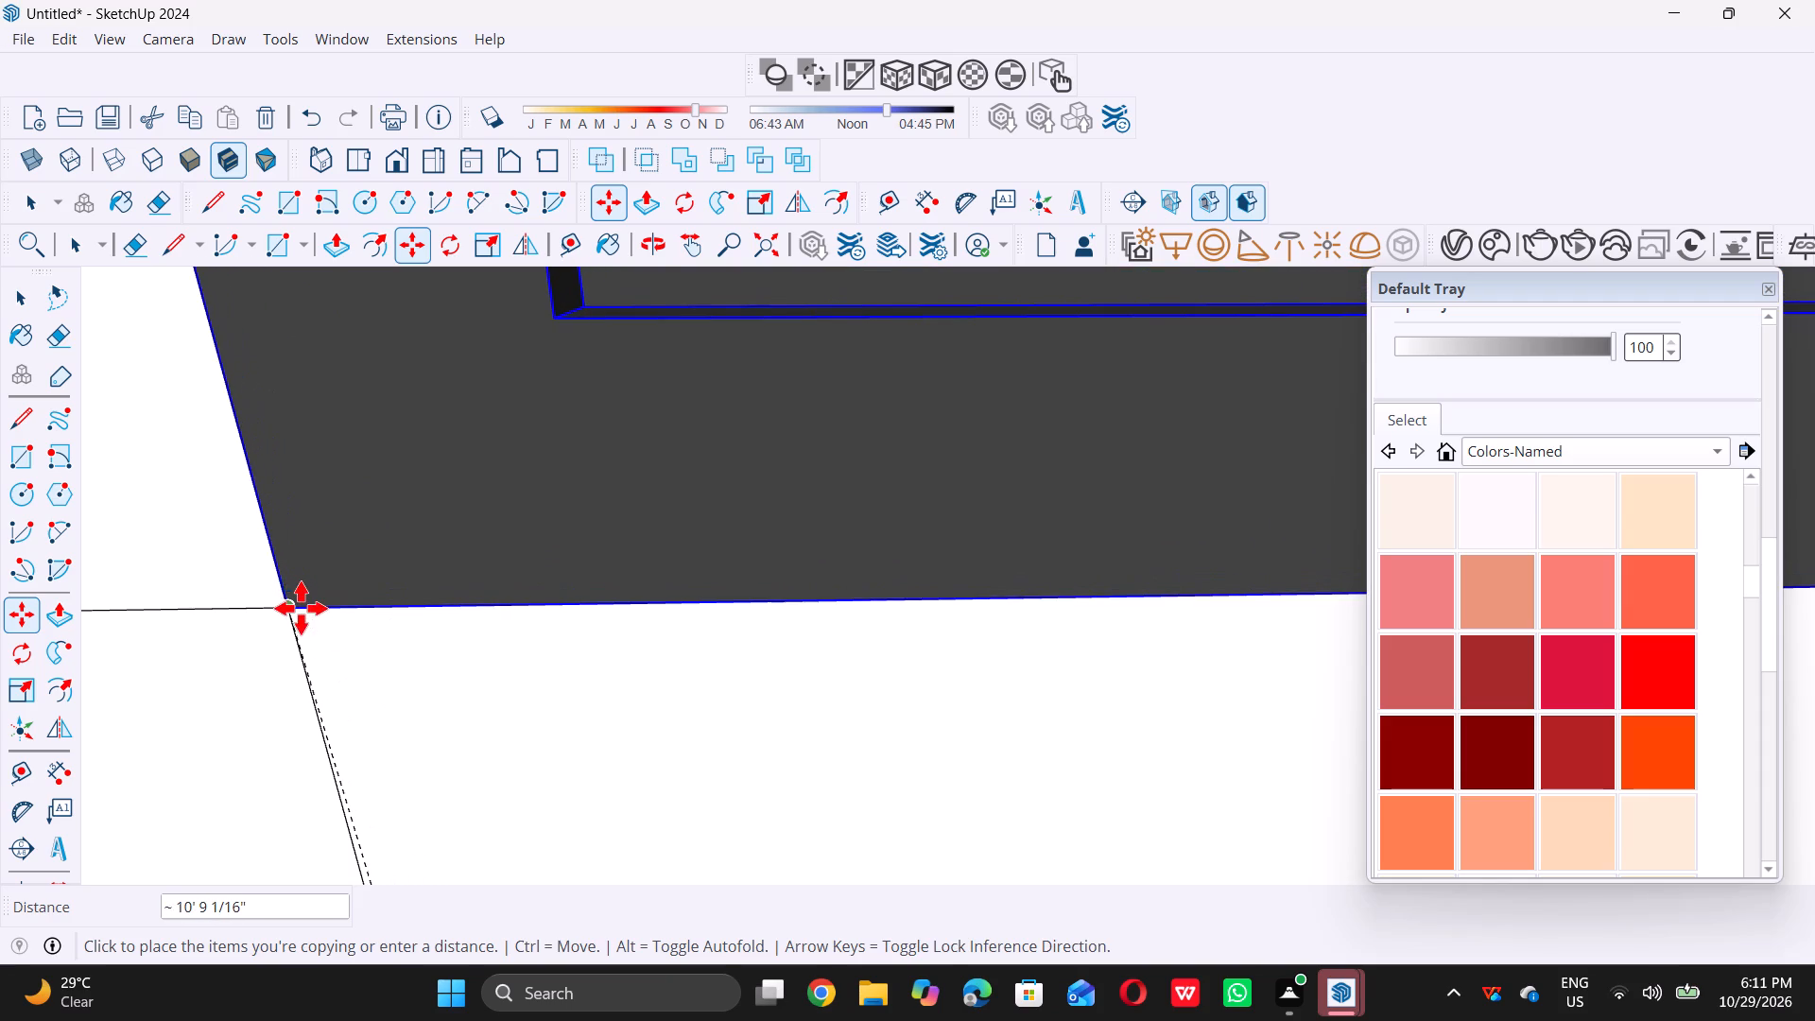
Move the copied window about 4 13/16" by its lower corner into the matching inner corner of the top-storey opening, and deselect it.
scroll(301, 609, "down", 20)
scroll(301, 609, "down", 5)
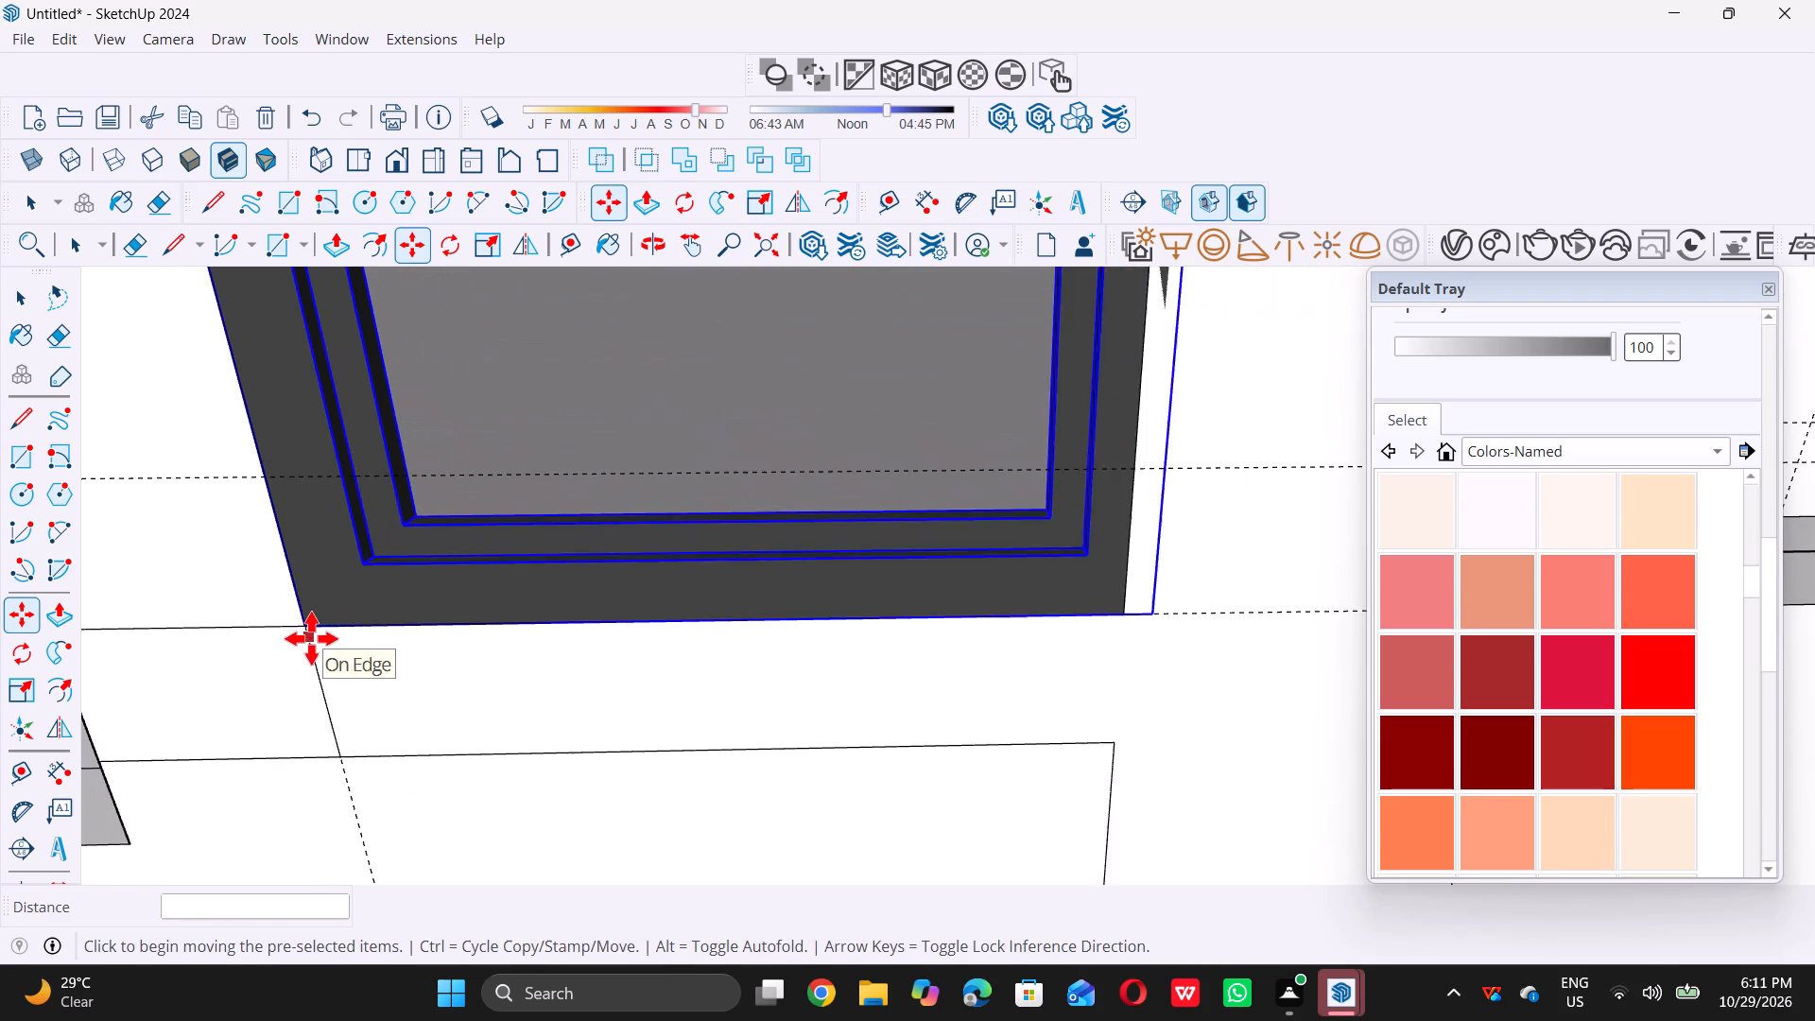
scroll(311, 638, "down", 1)
scroll(697, 657, "down", 11)
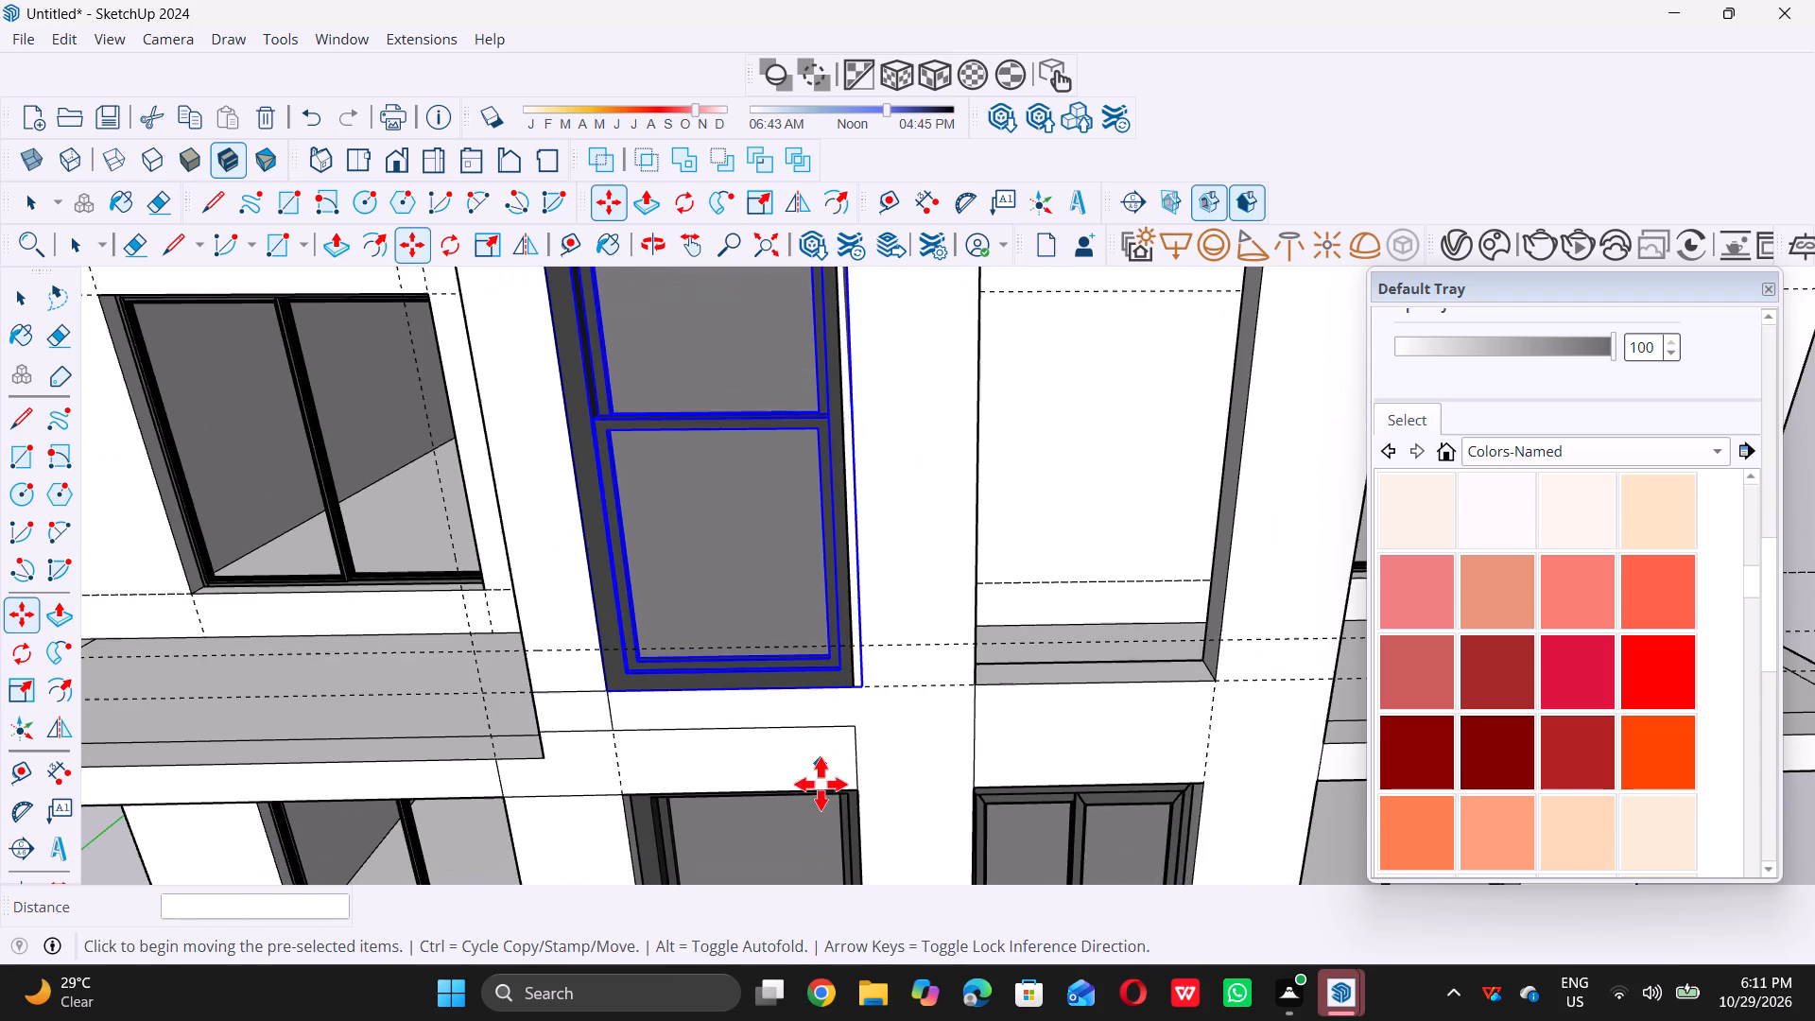
scroll(822, 794, "down", 5)
middle_click_drag(822, 800, 905, 713)
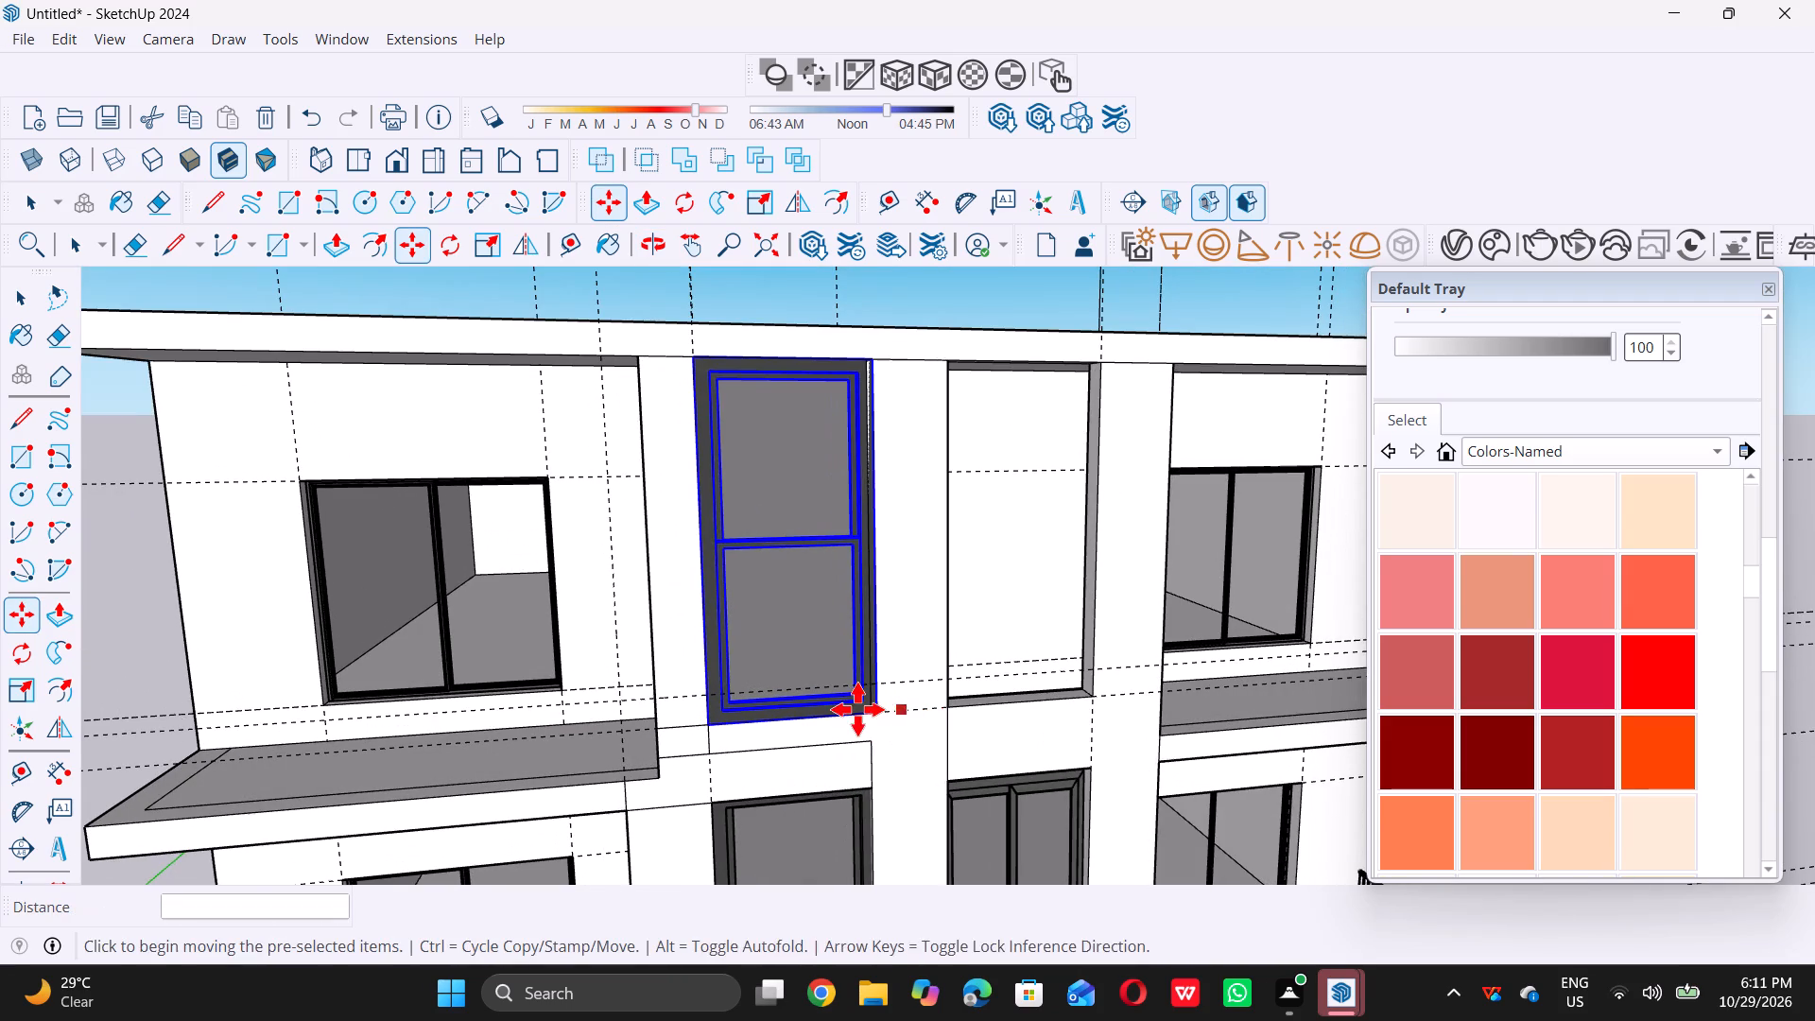
scroll(857, 709, "up", 7)
scroll(884, 714, "up", 16)
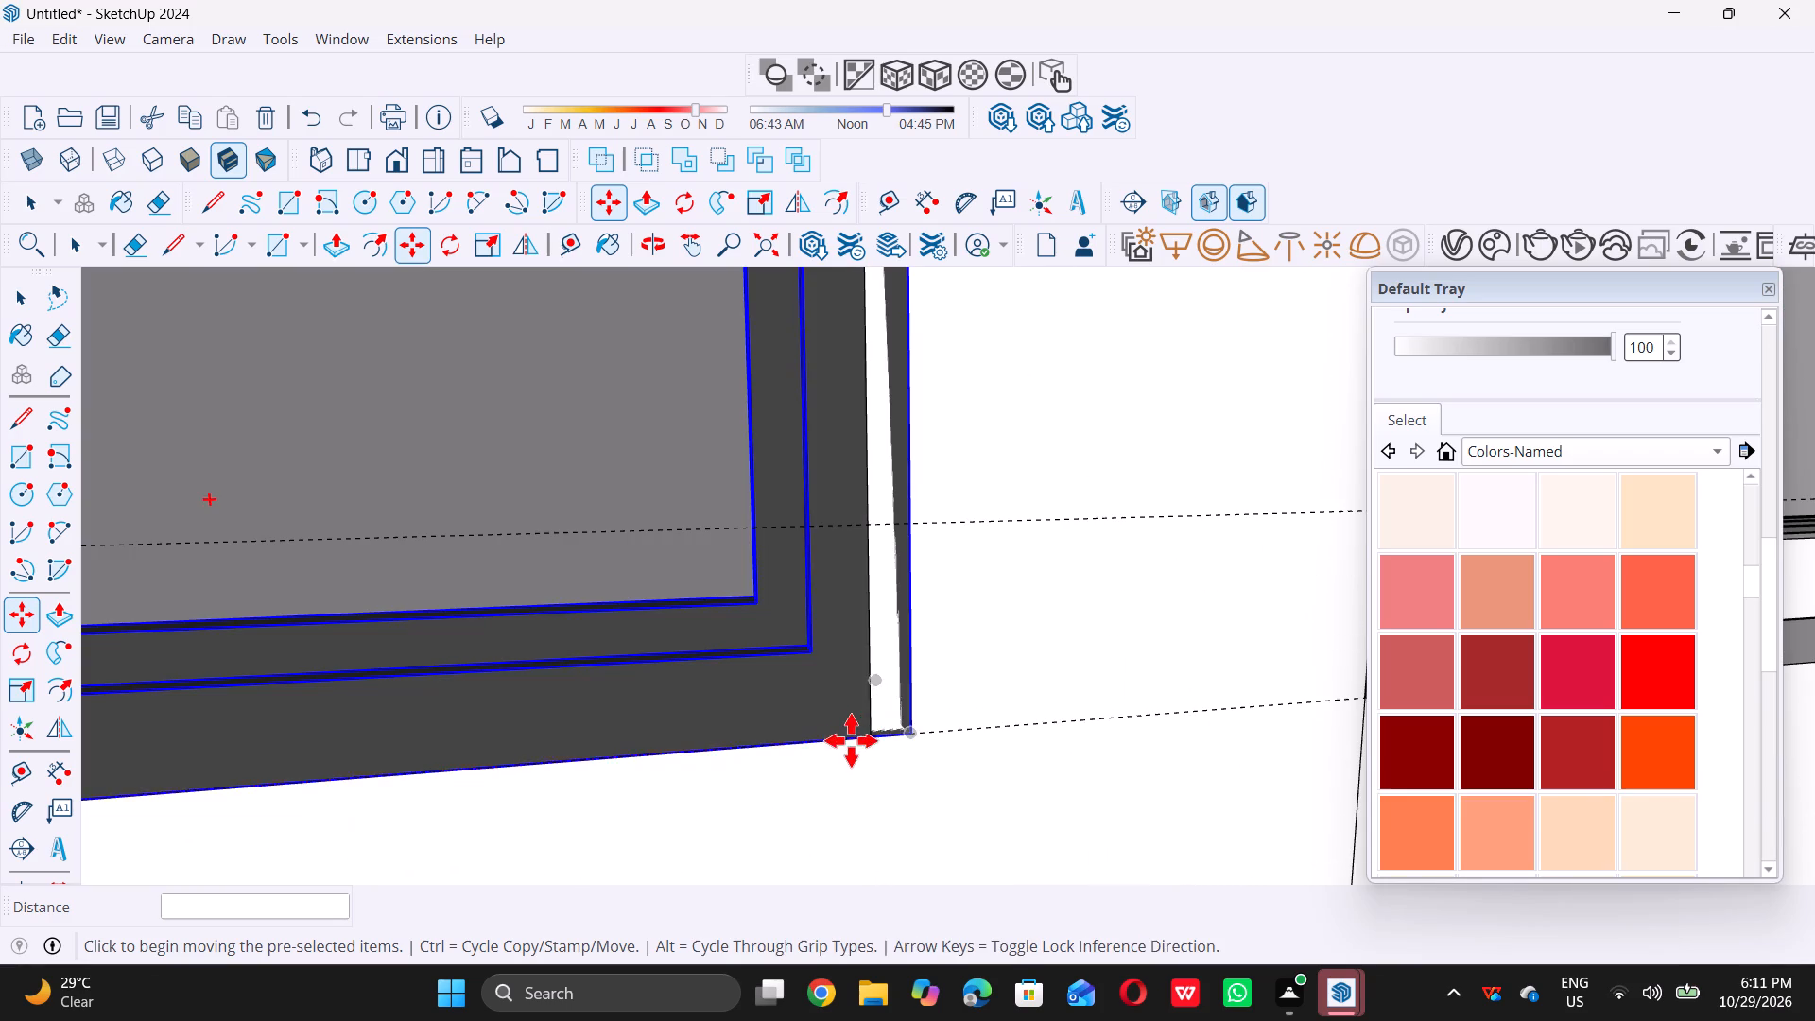
double_click(912, 727)
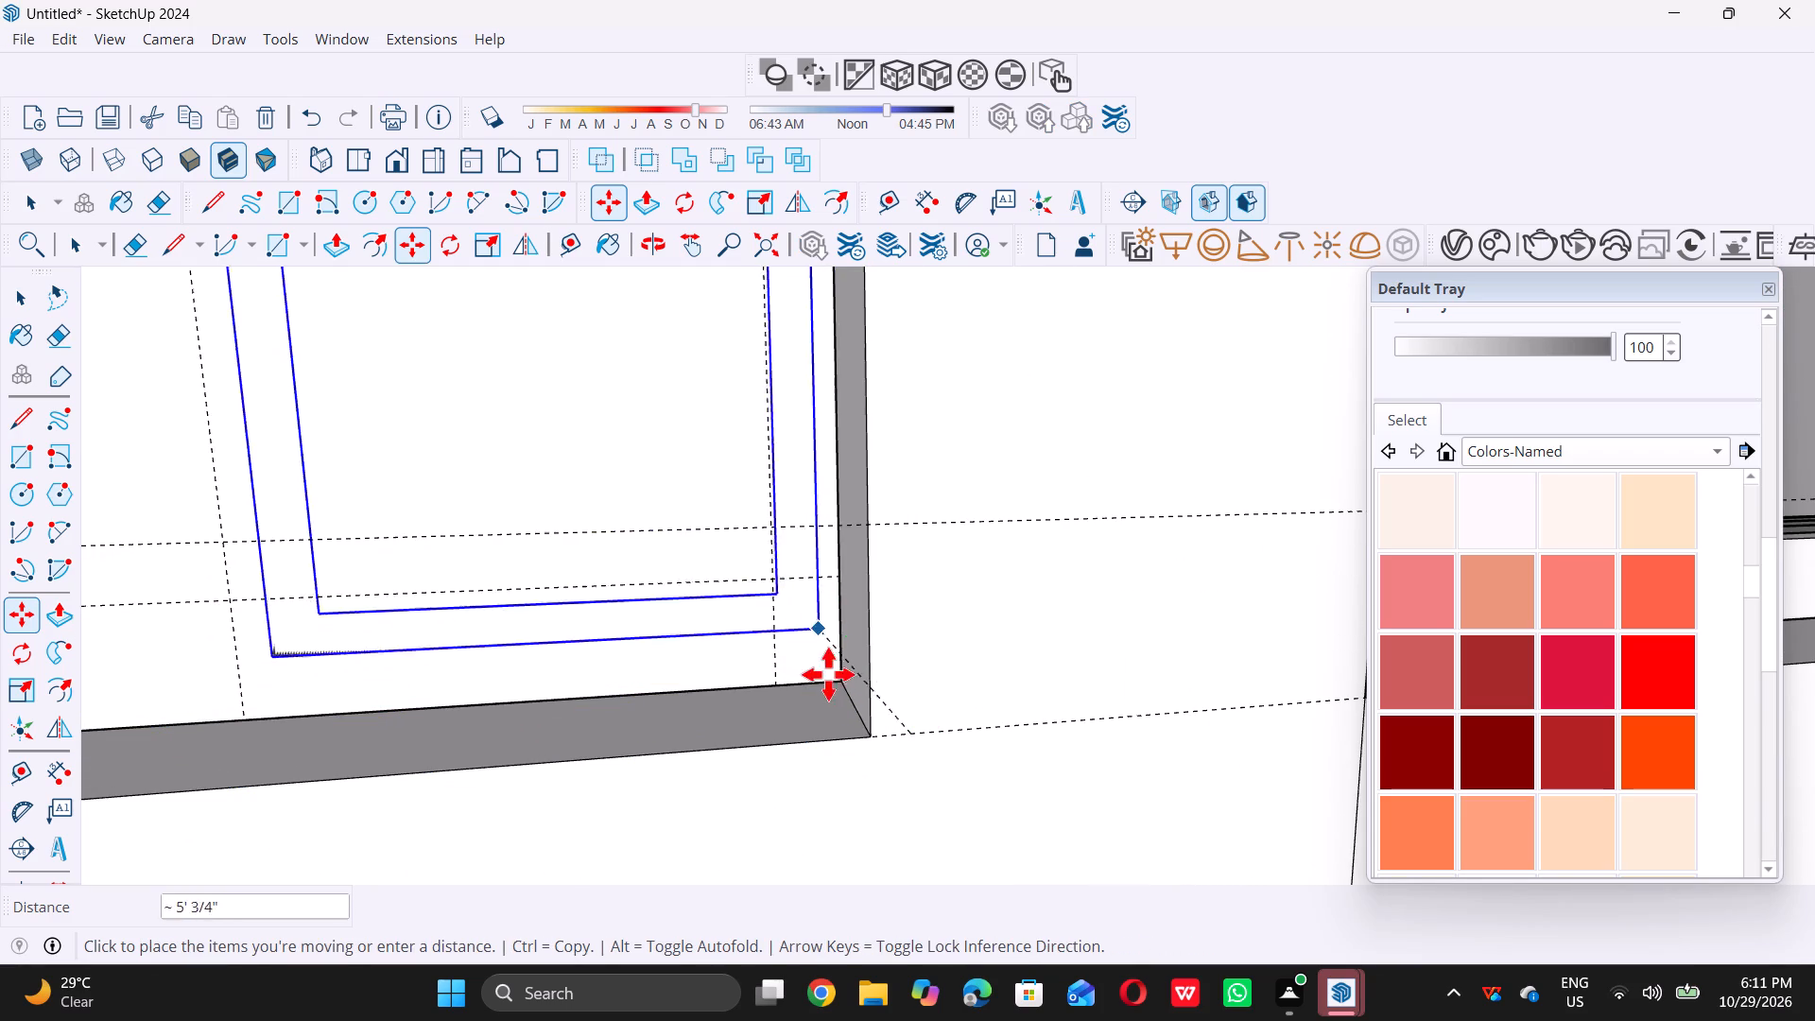
scroll(857, 731, "up", 10)
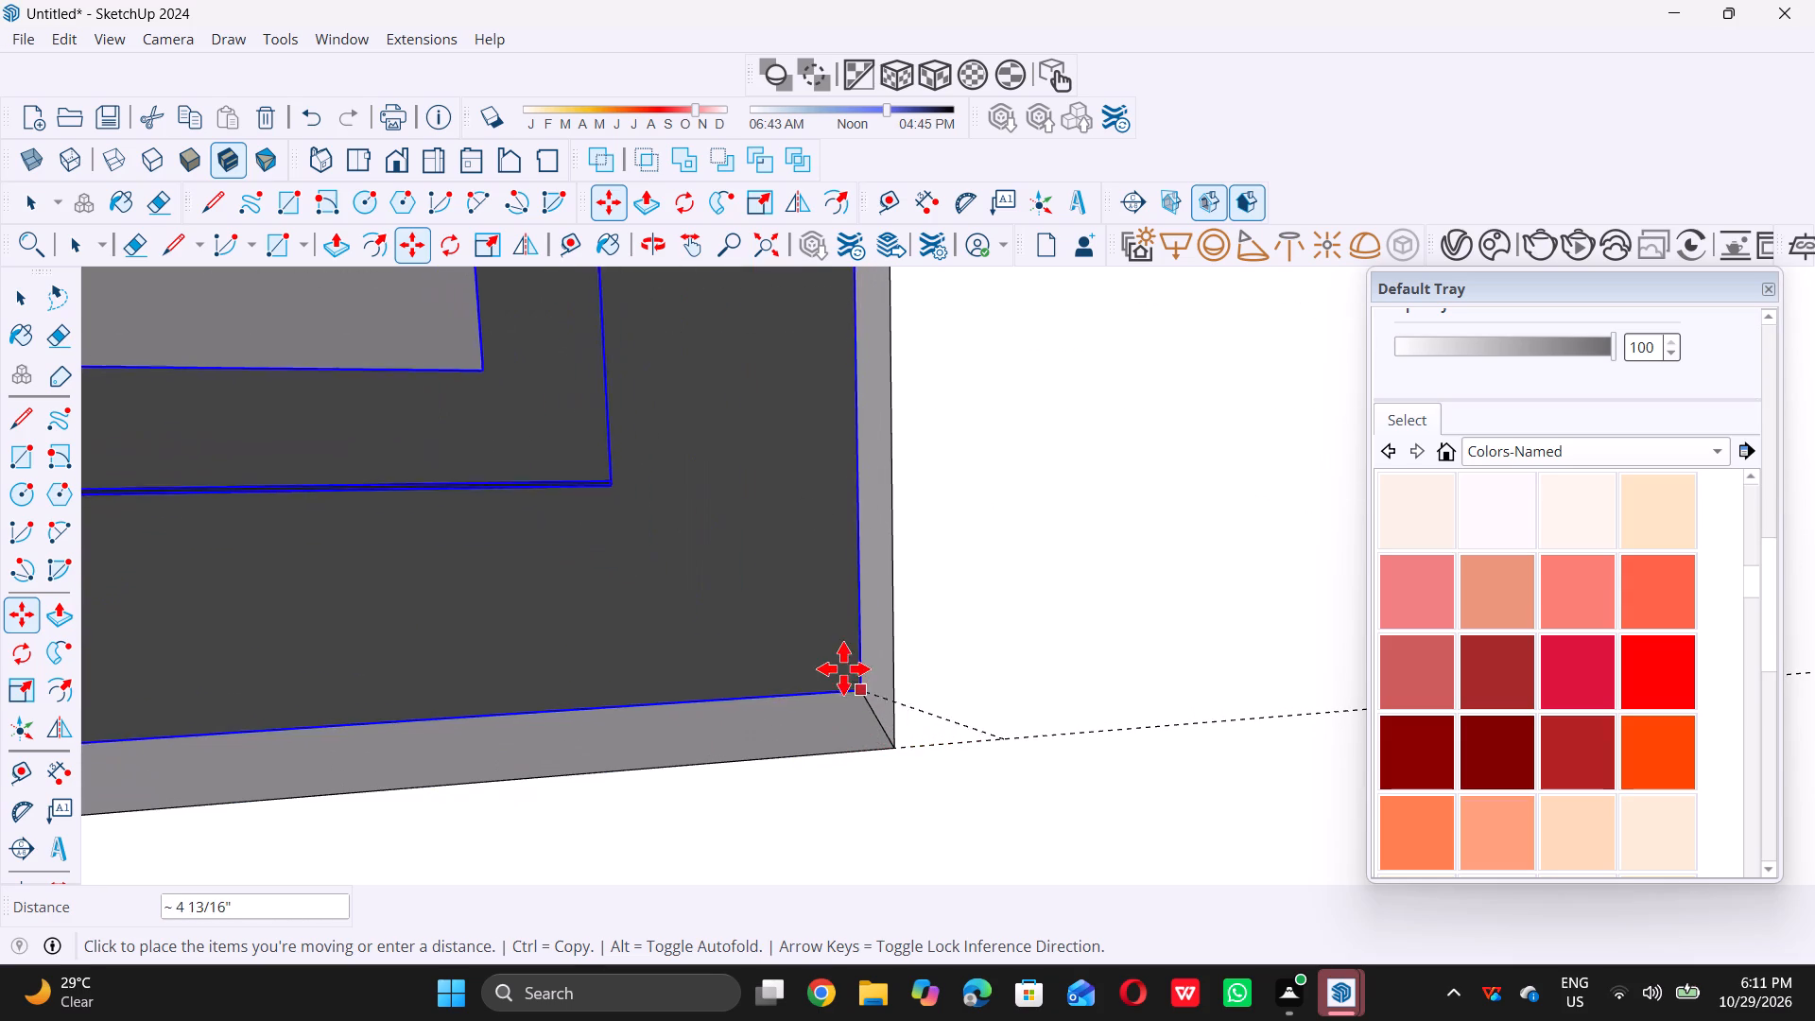
double_click(847, 667)
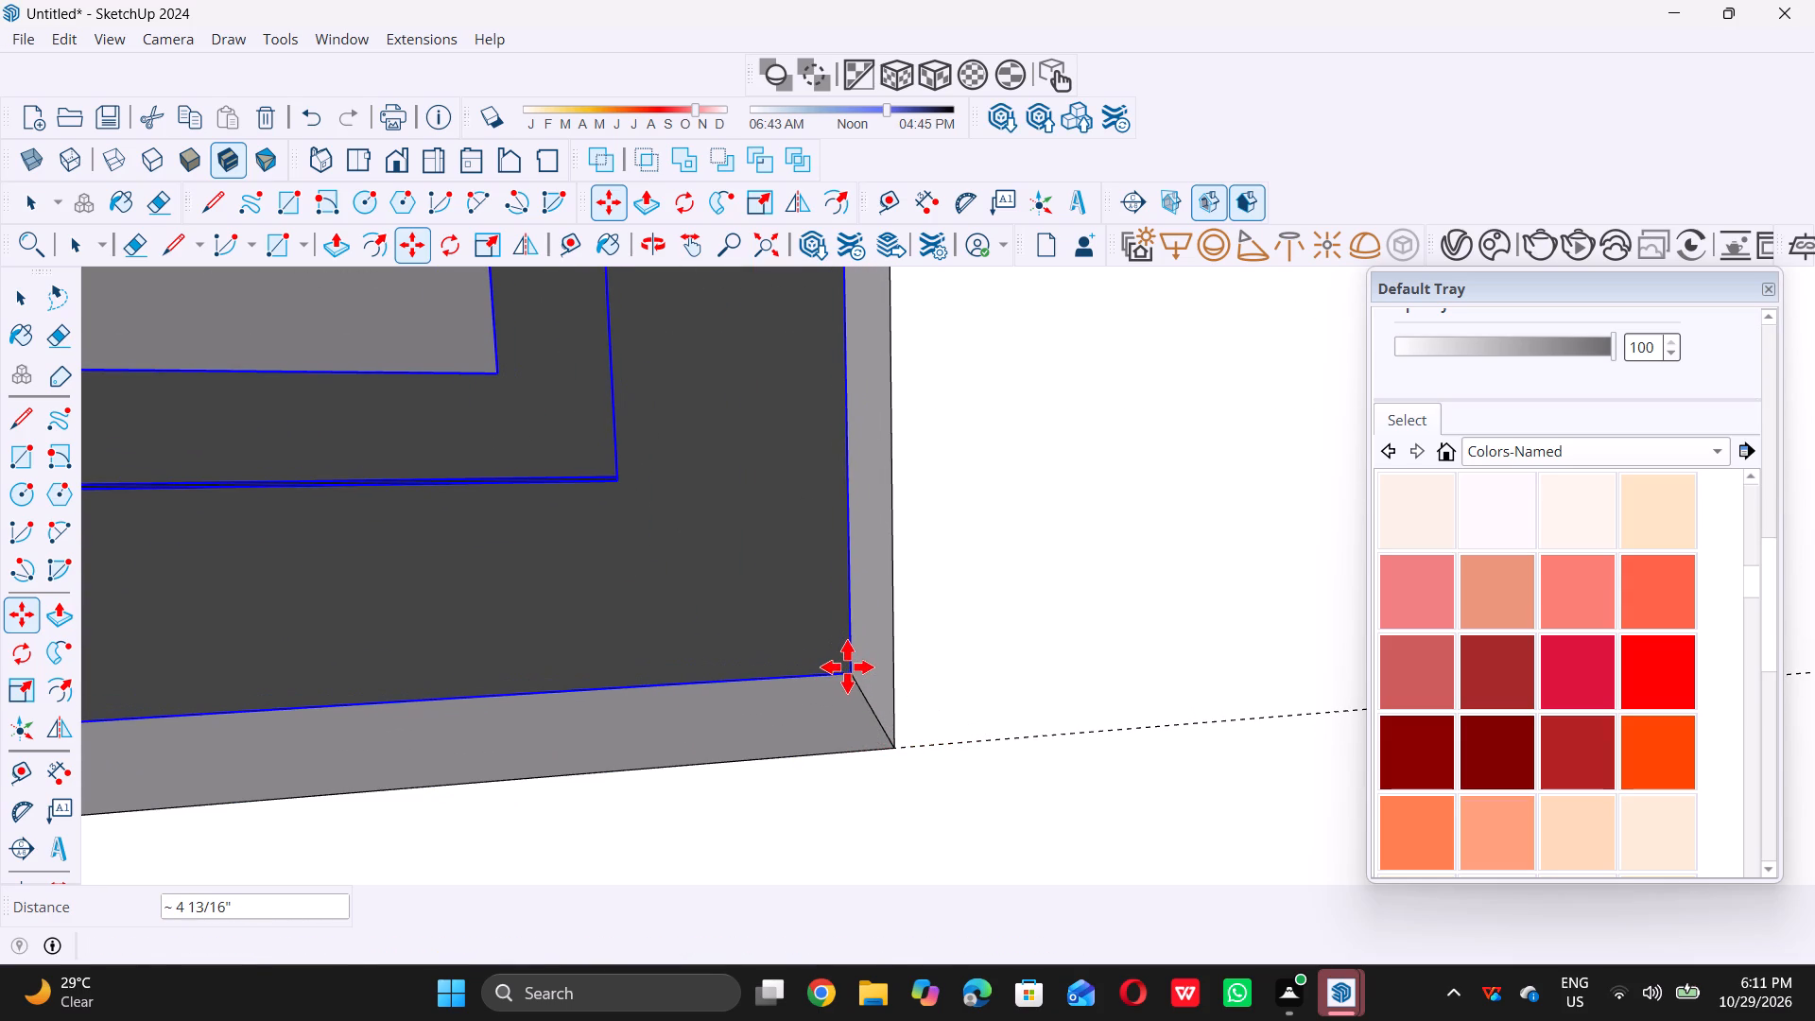
key("space")
scroll(847, 666, "down", 20)
scroll(847, 666, "down", 3)
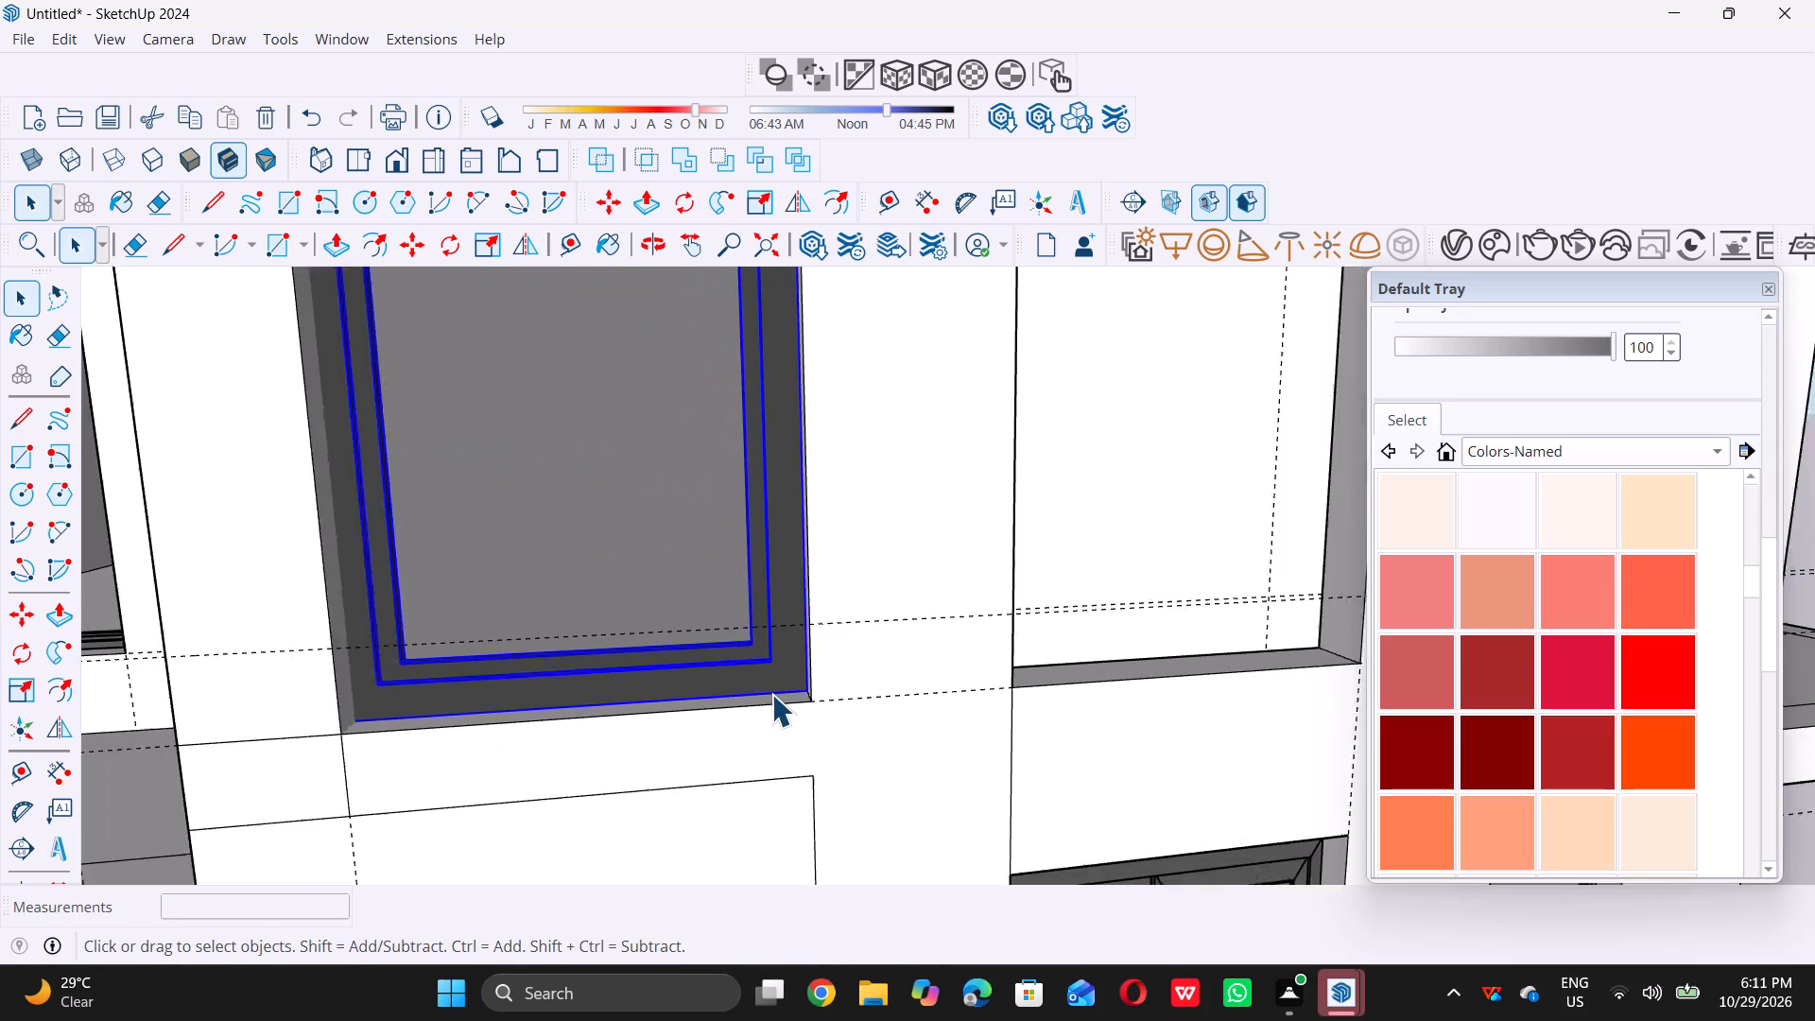
scroll(771, 694, "down", 17)
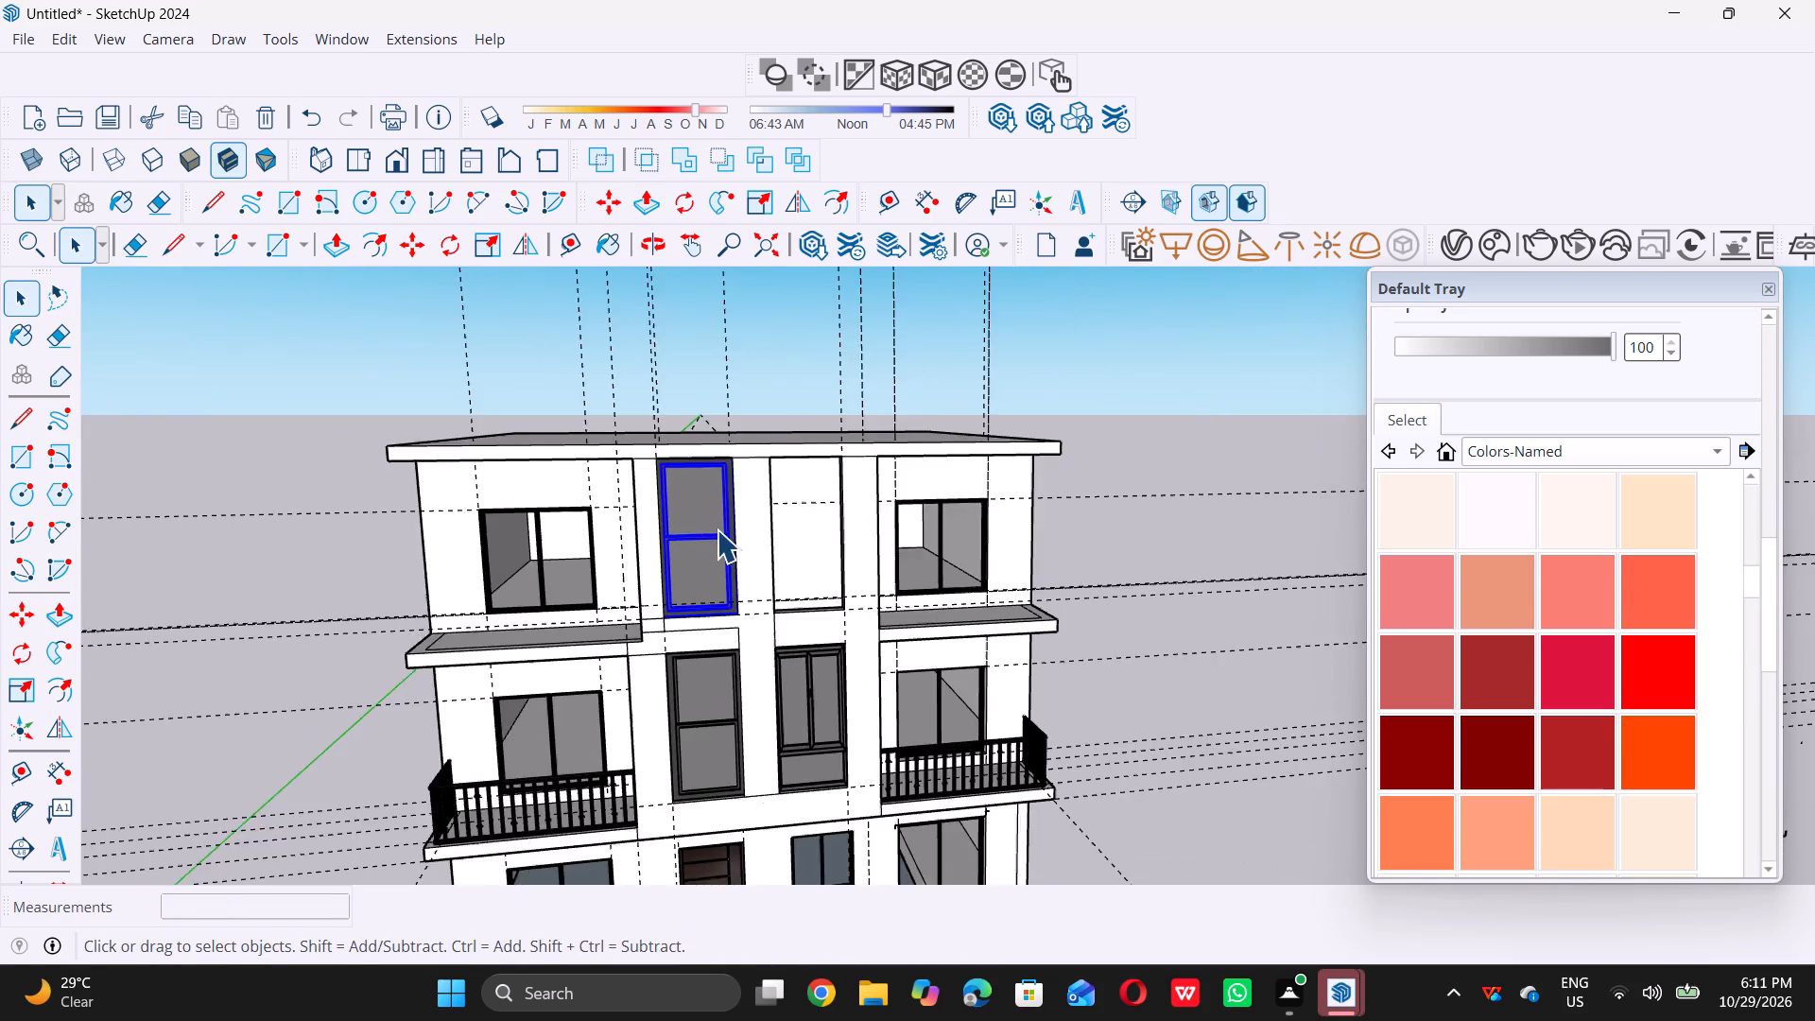
scroll(717, 529, "down", 2)
left_click(1089, 667)
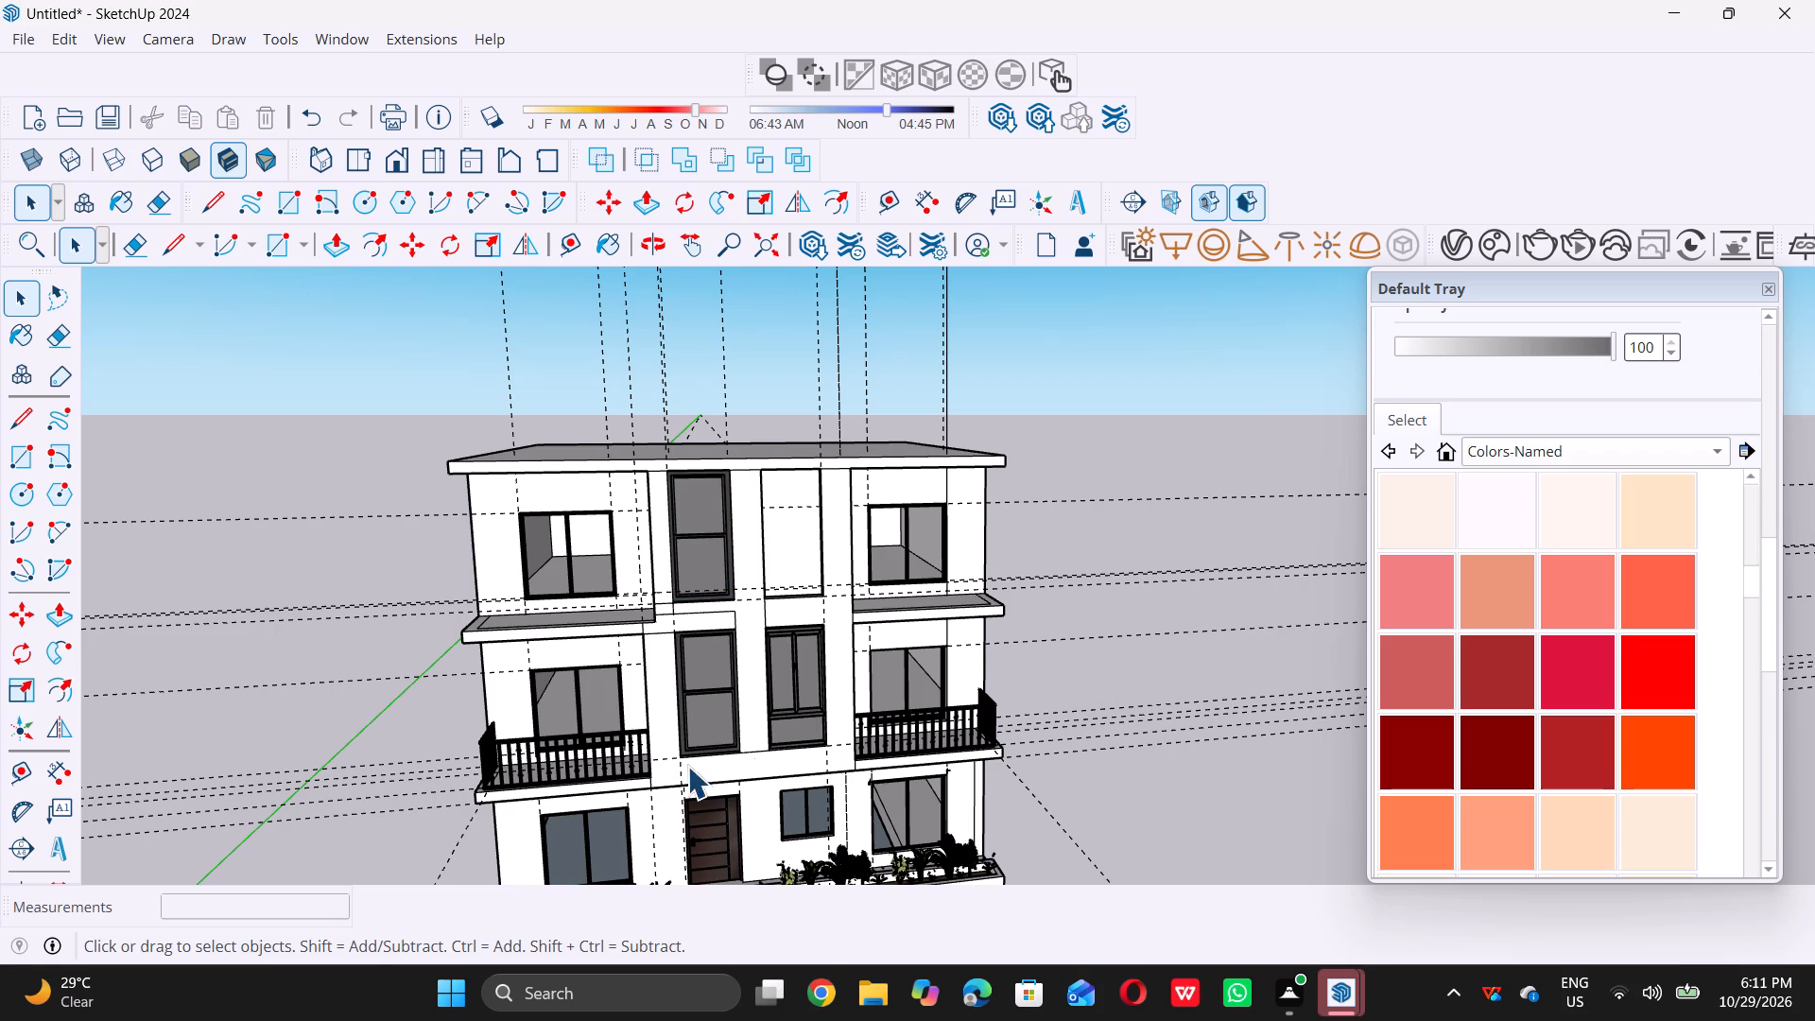
Erase the leftover seam edges and overlapping guides on the wall band between the middle and top left central windows.
middle_click_drag(700, 737, 761, 732)
scroll(773, 739, "up", 6)
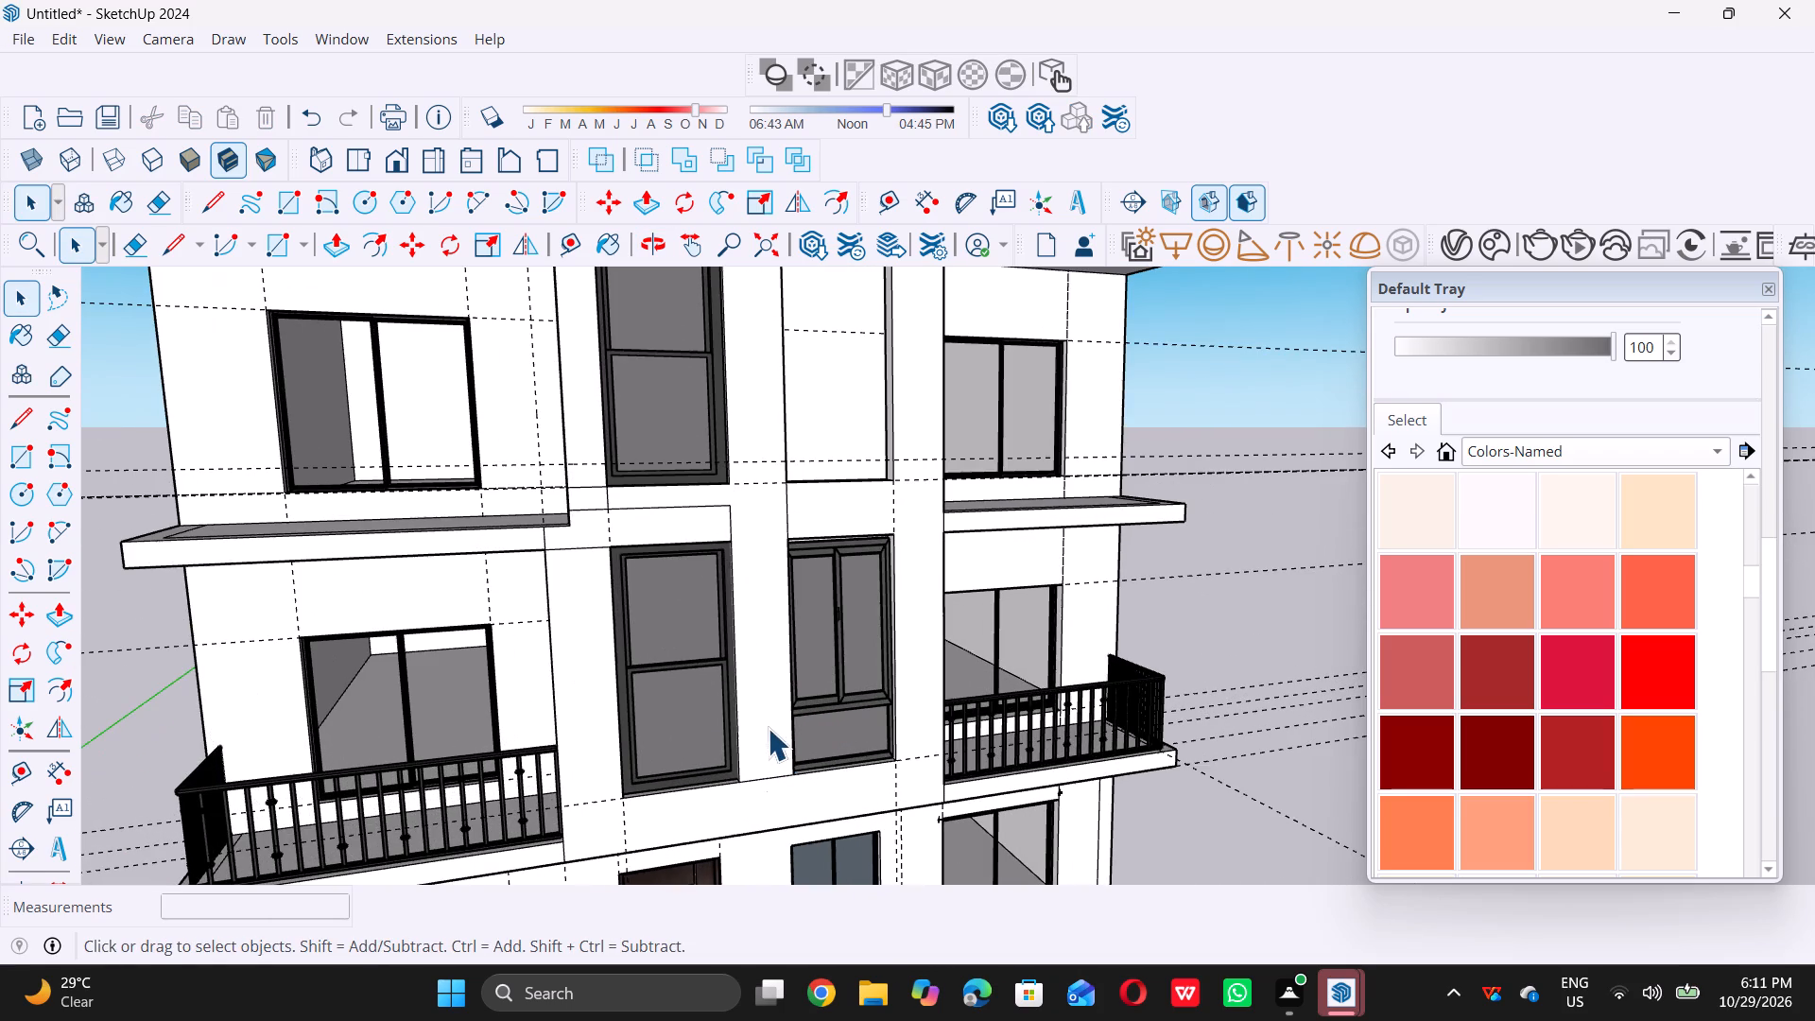
scroll(660, 529, "up", 7)
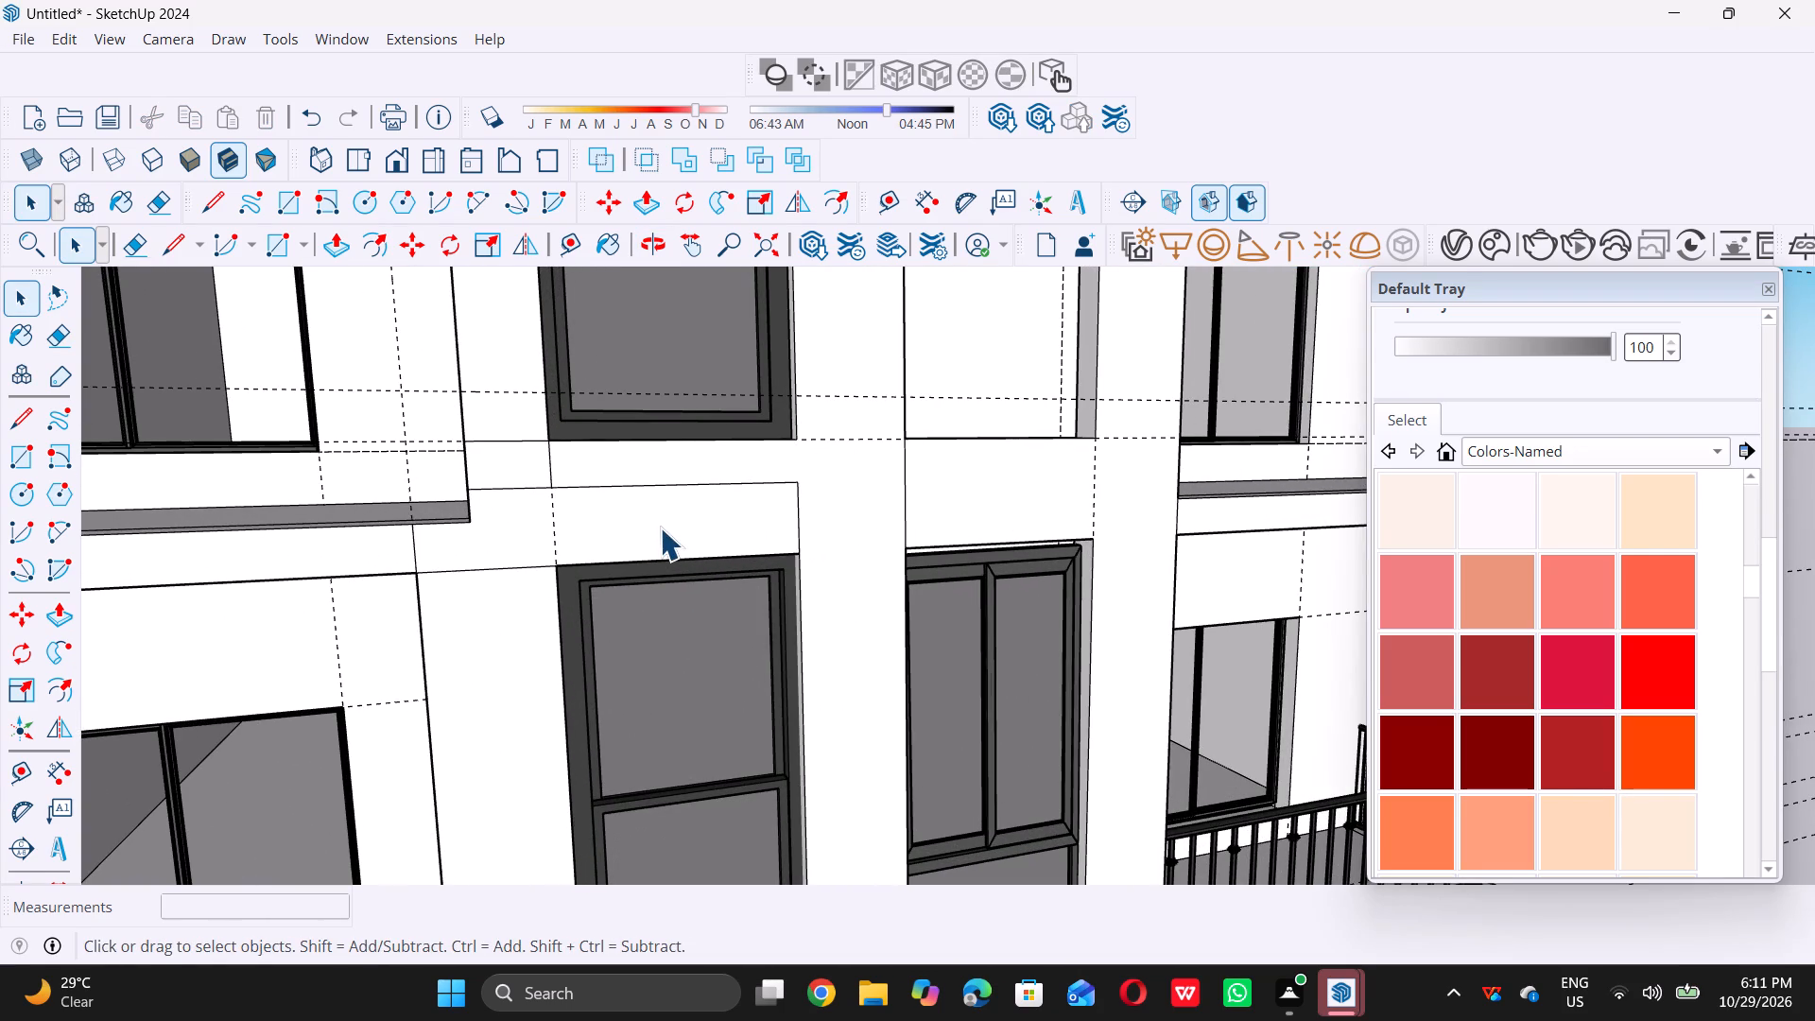
key("e")
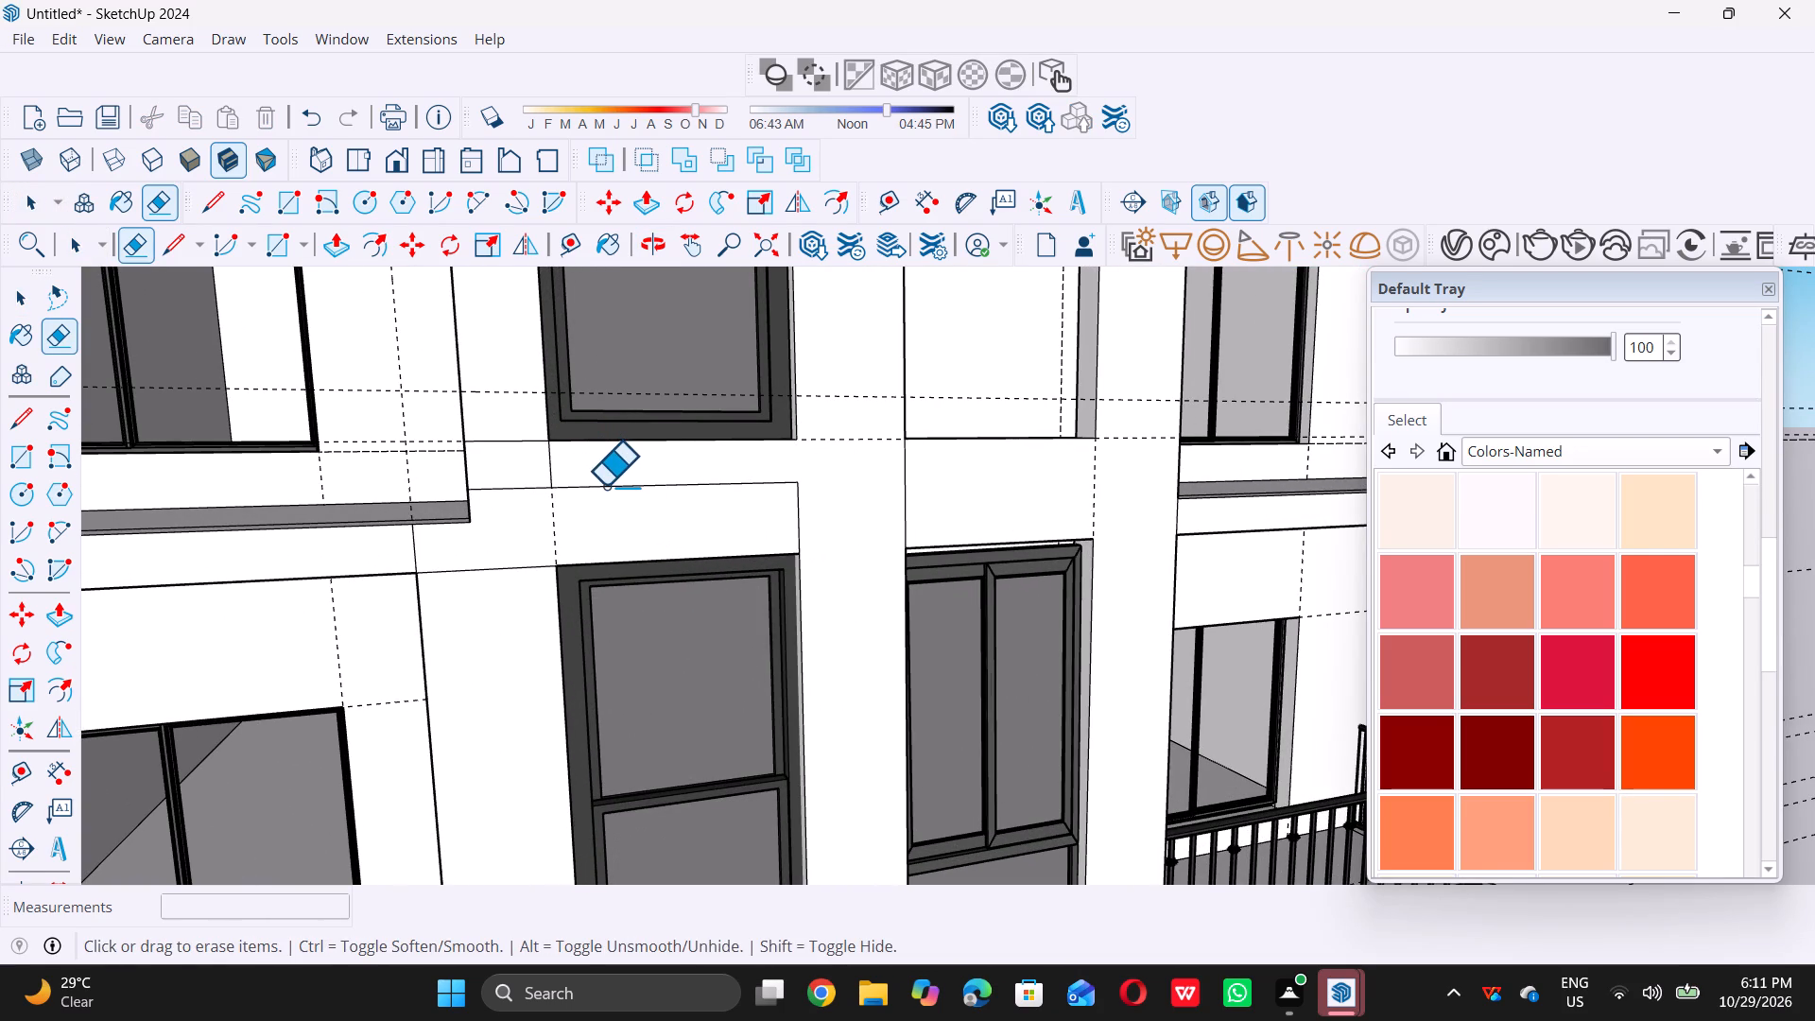
double_click(606, 485)
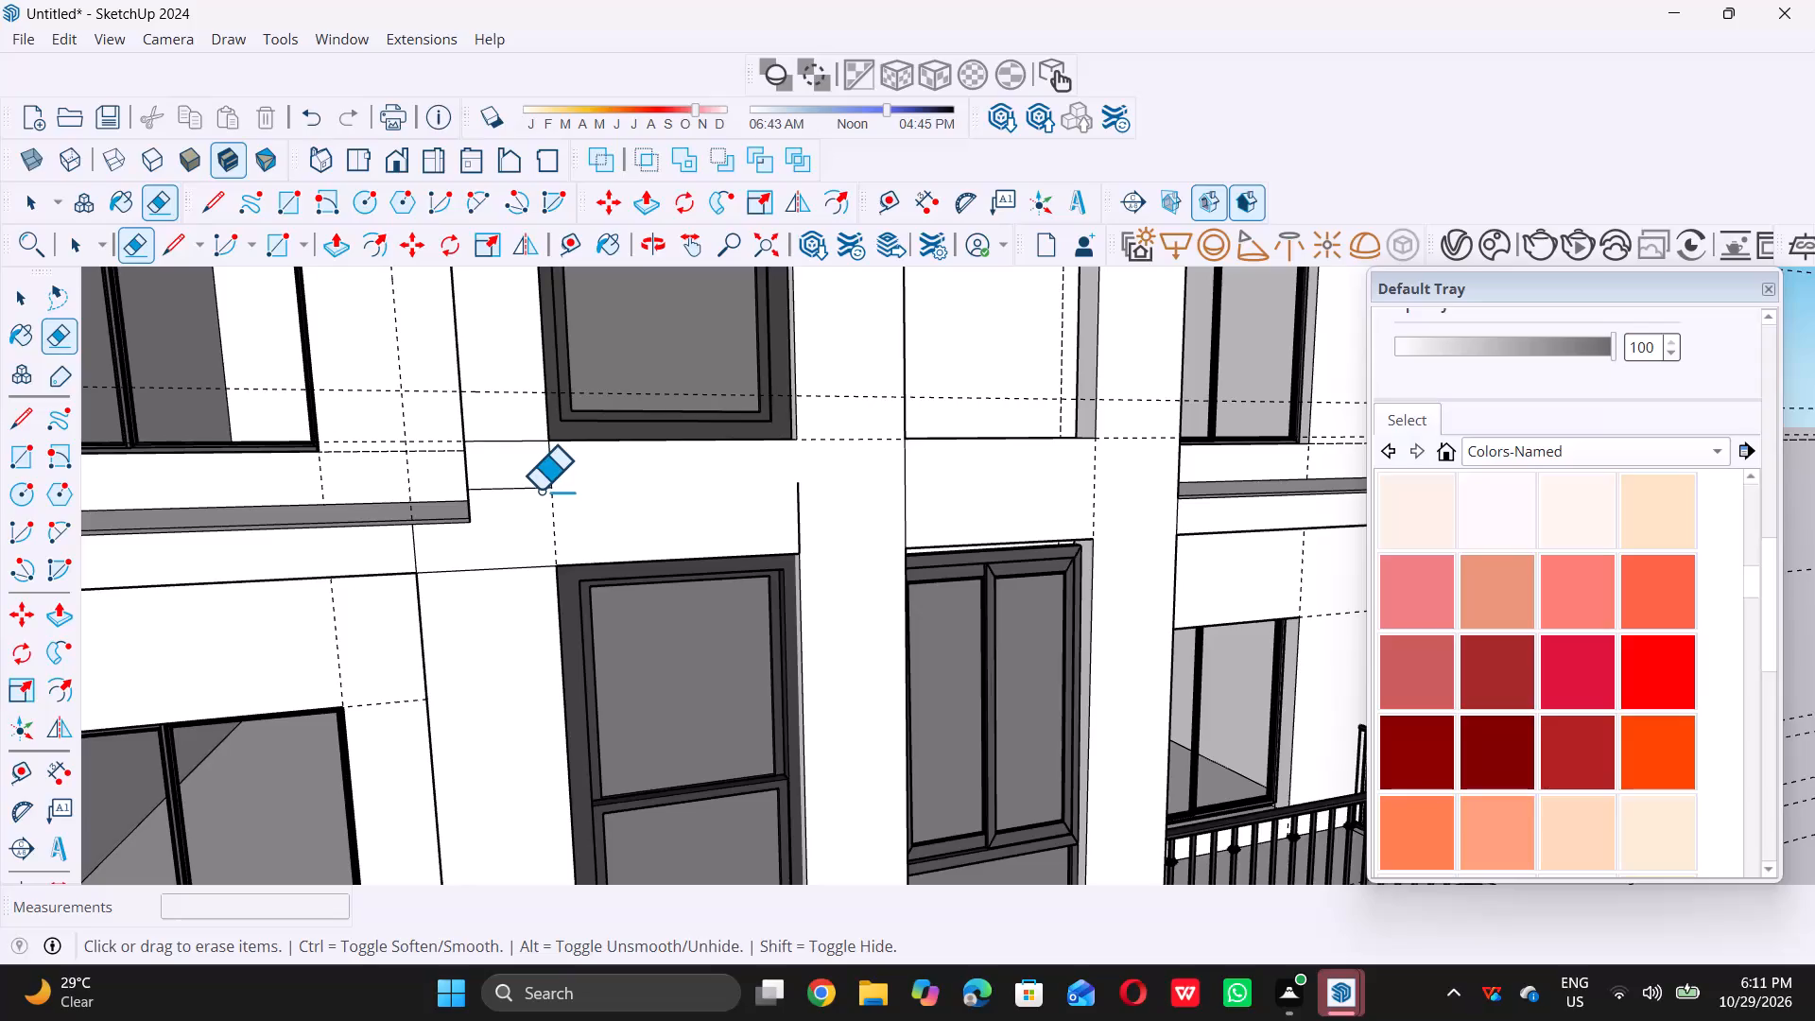
left_click(540, 490)
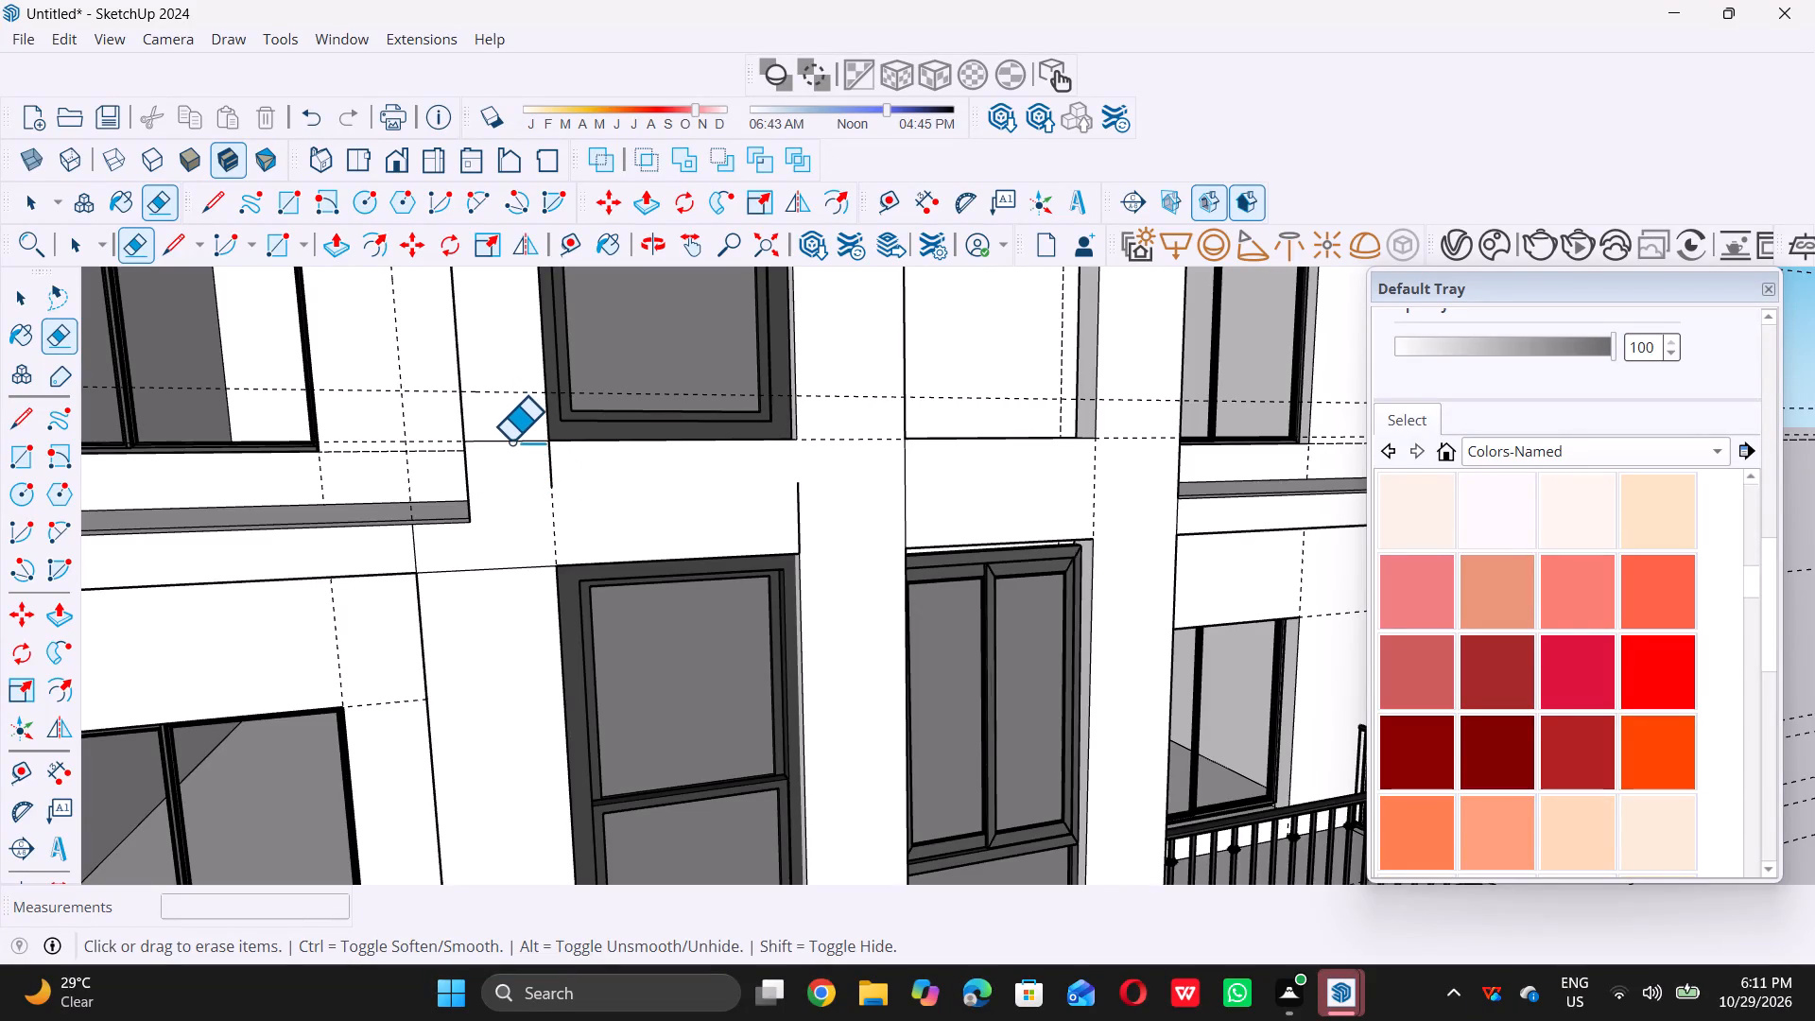
left_click(510, 441)
scroll(545, 471, "up", 5)
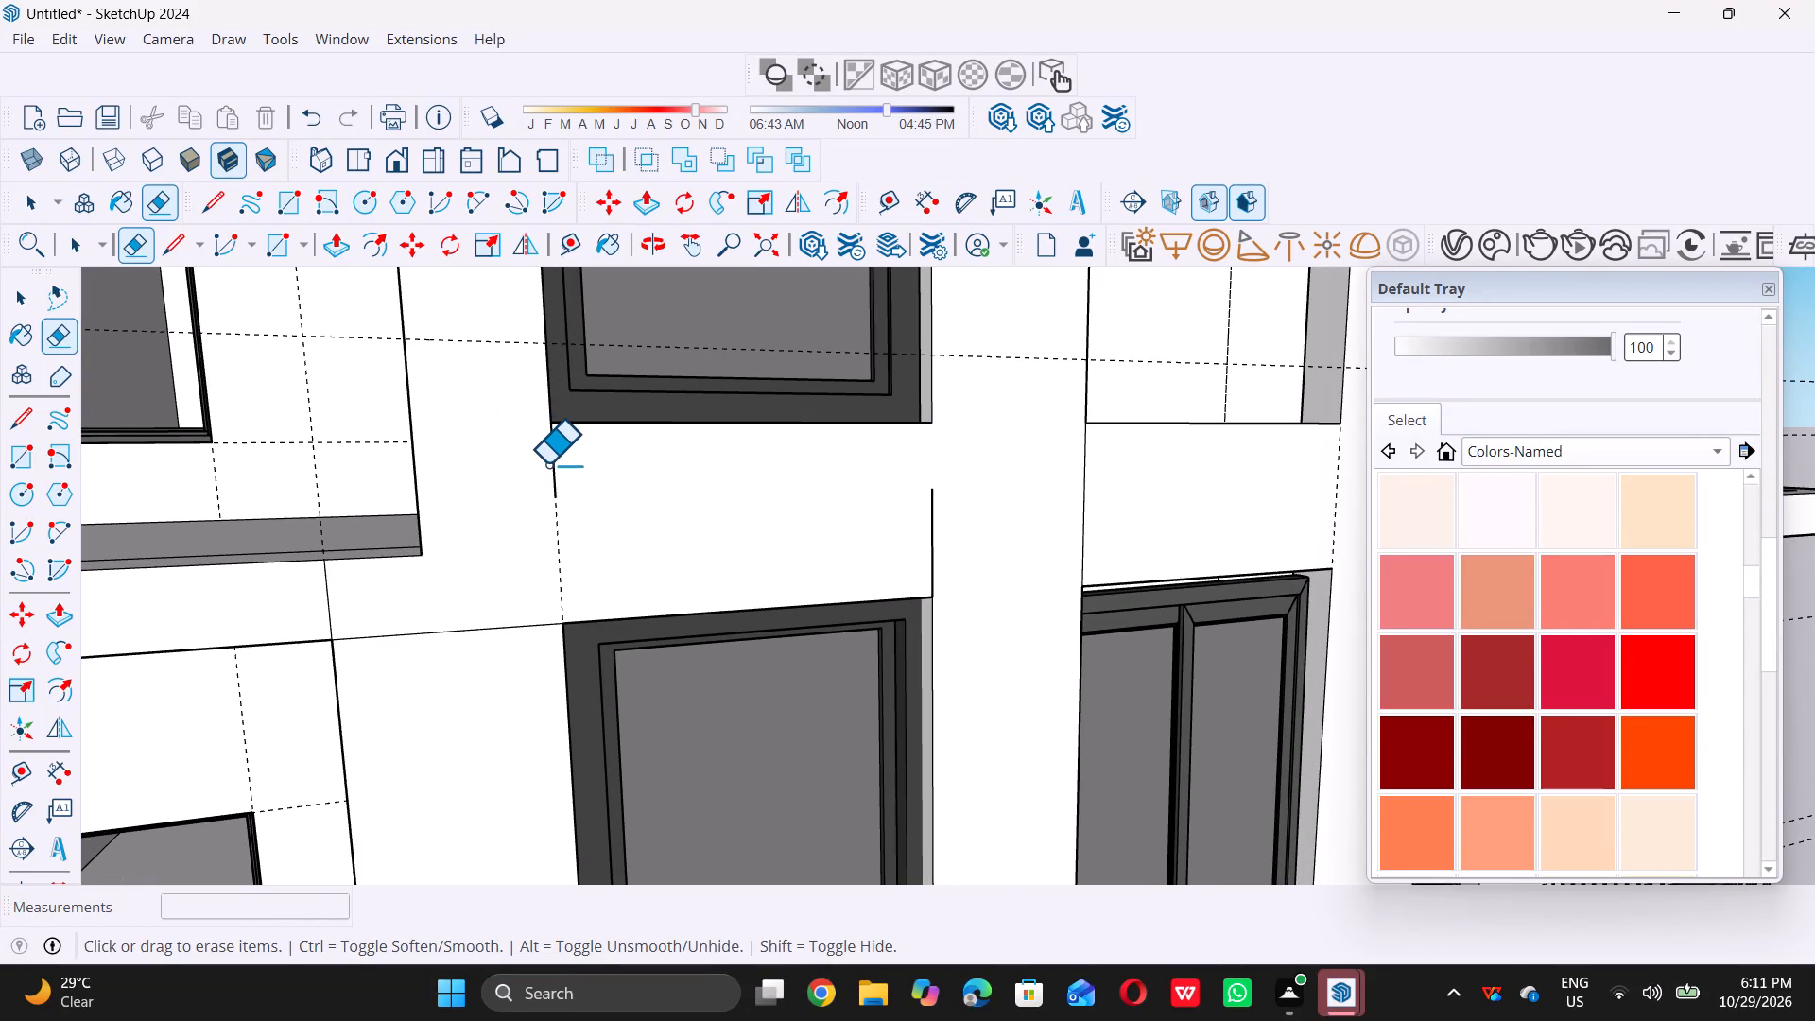
left_click(547, 463)
double_click(553, 463)
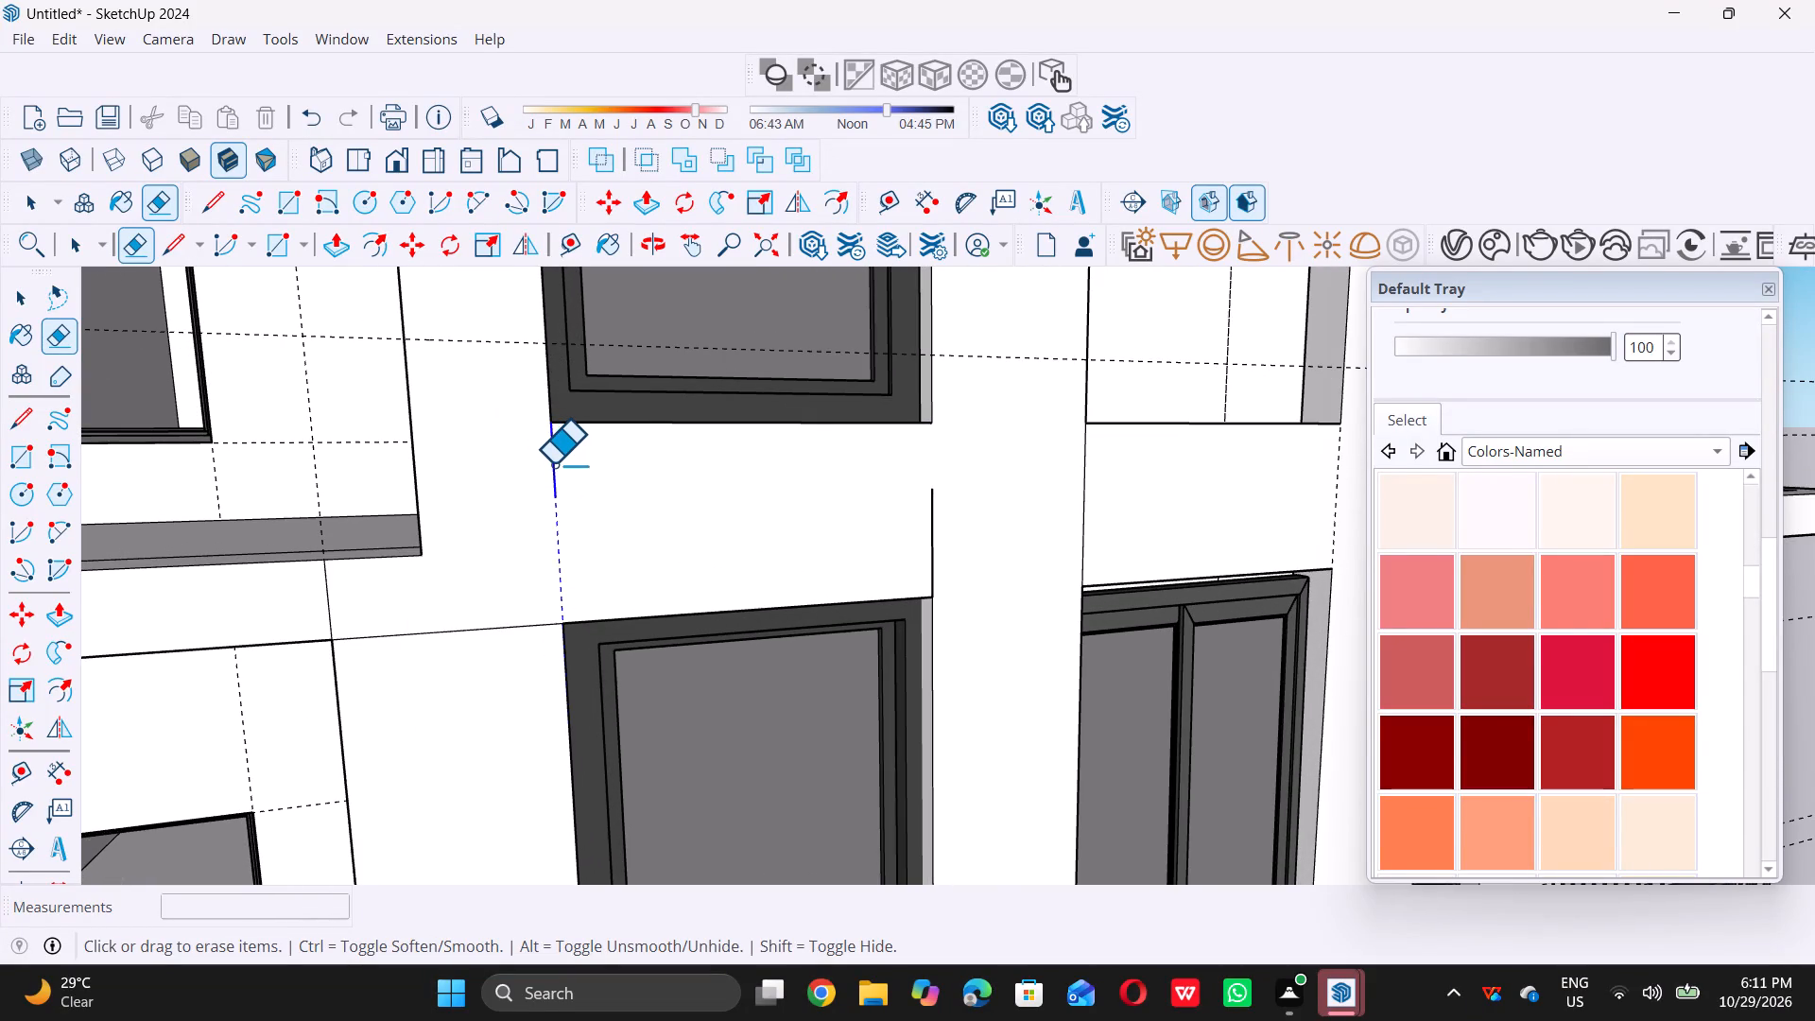
triple_click(925, 523)
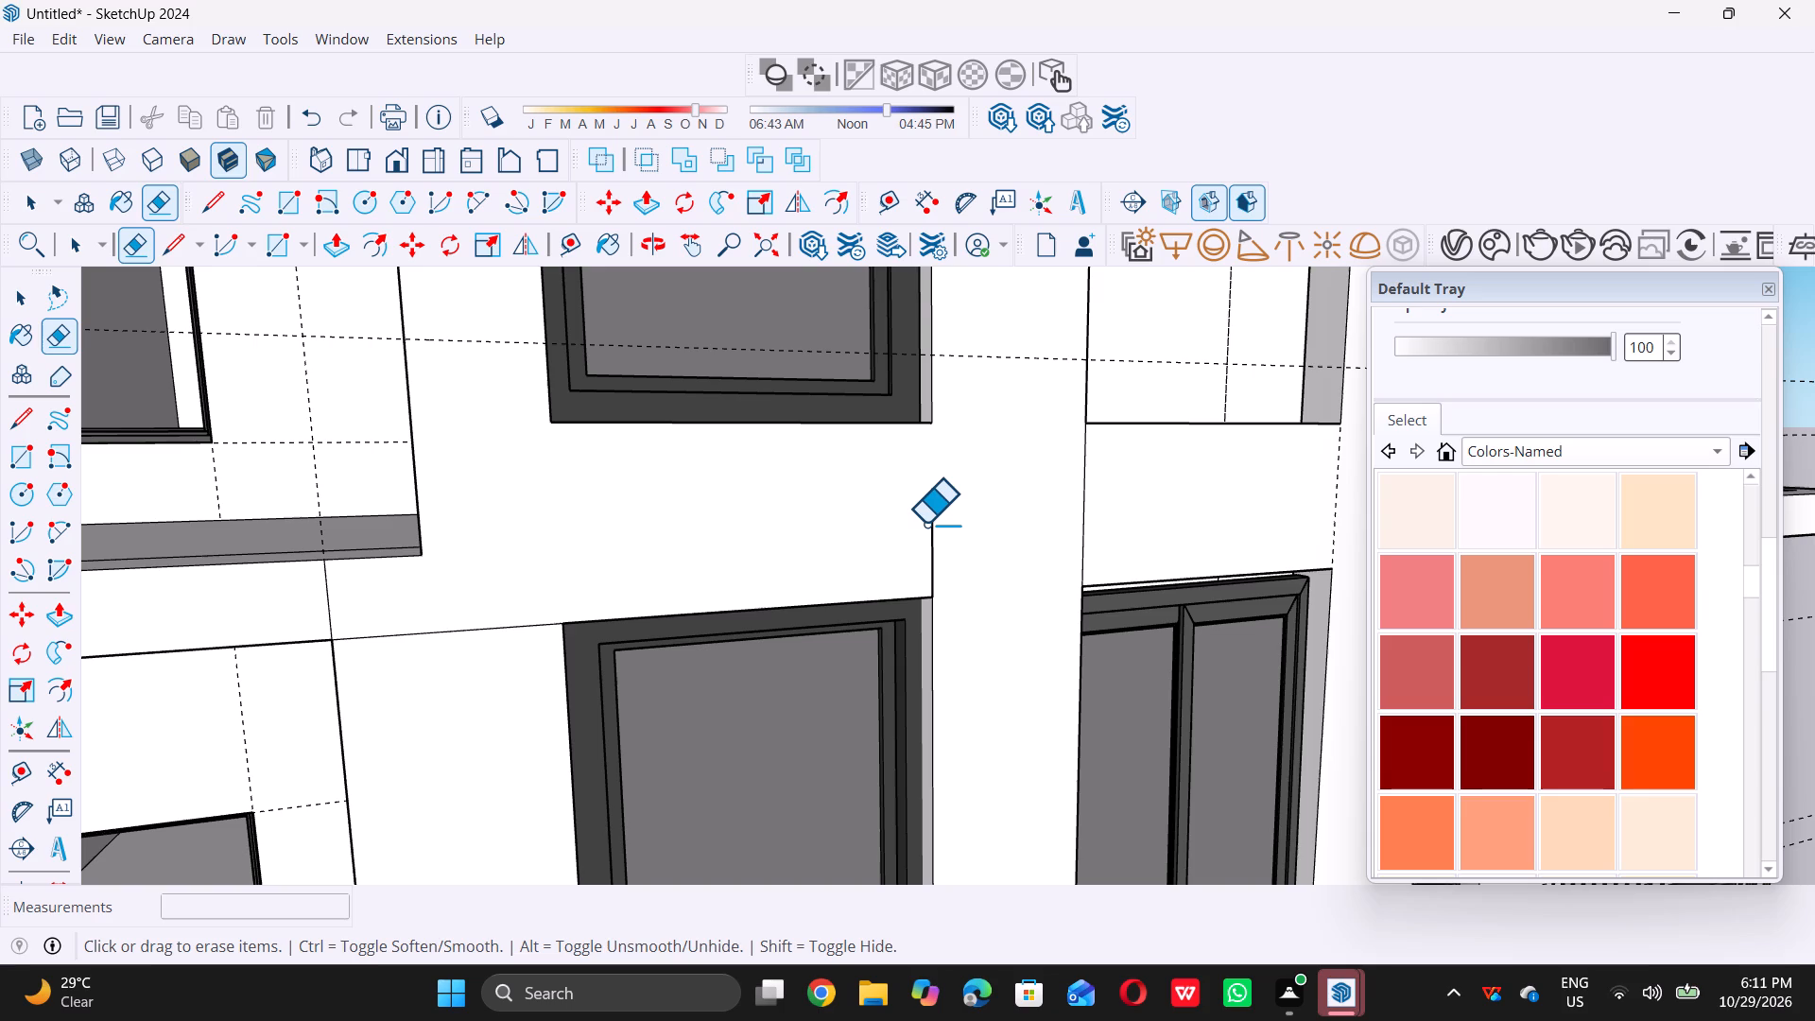
triple_click(929, 523)
scroll(844, 542, "down", 5)
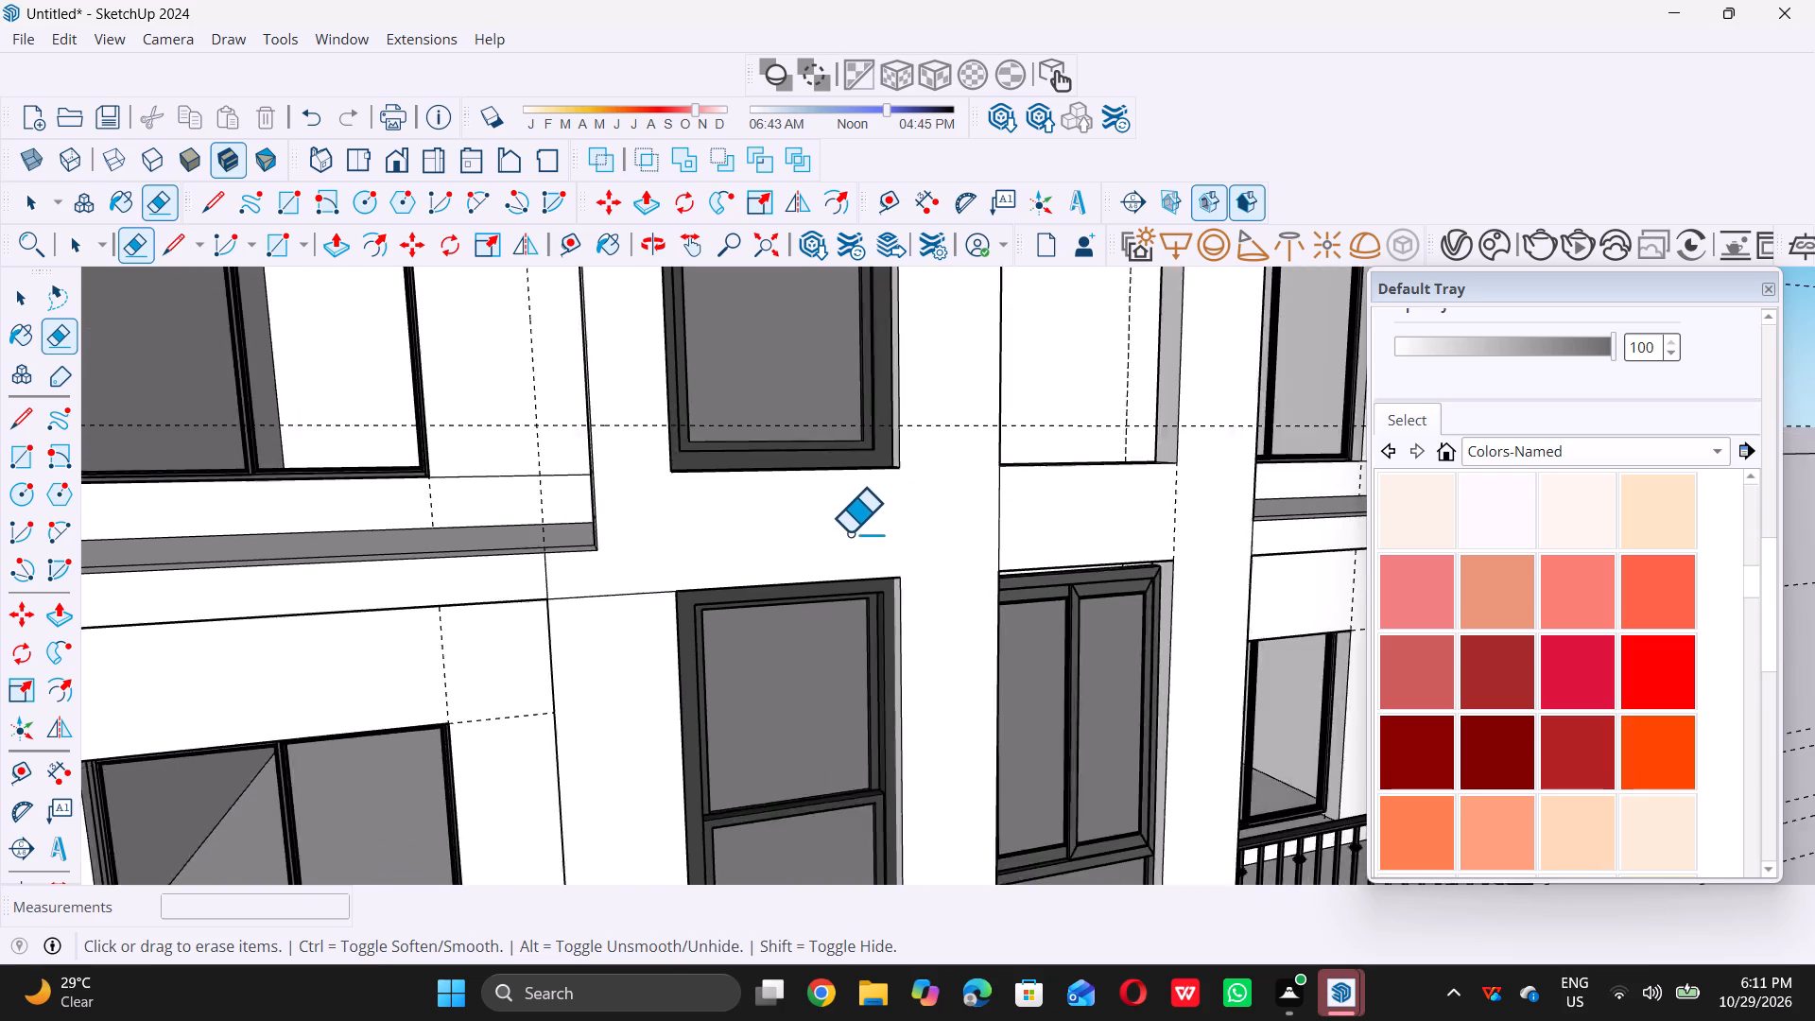
scroll(849, 532, "down", 3)
middle_click_drag(752, 517, 719, 555)
scroll(892, 529, "down", 1)
key("space")
Copy the middle storey's right central window up about 10' 9" by its lower inner corner into the top-storey opening above, and deselect it.
scroll(702, 551, "down", 5)
middle_click_drag(692, 555, 631, 536)
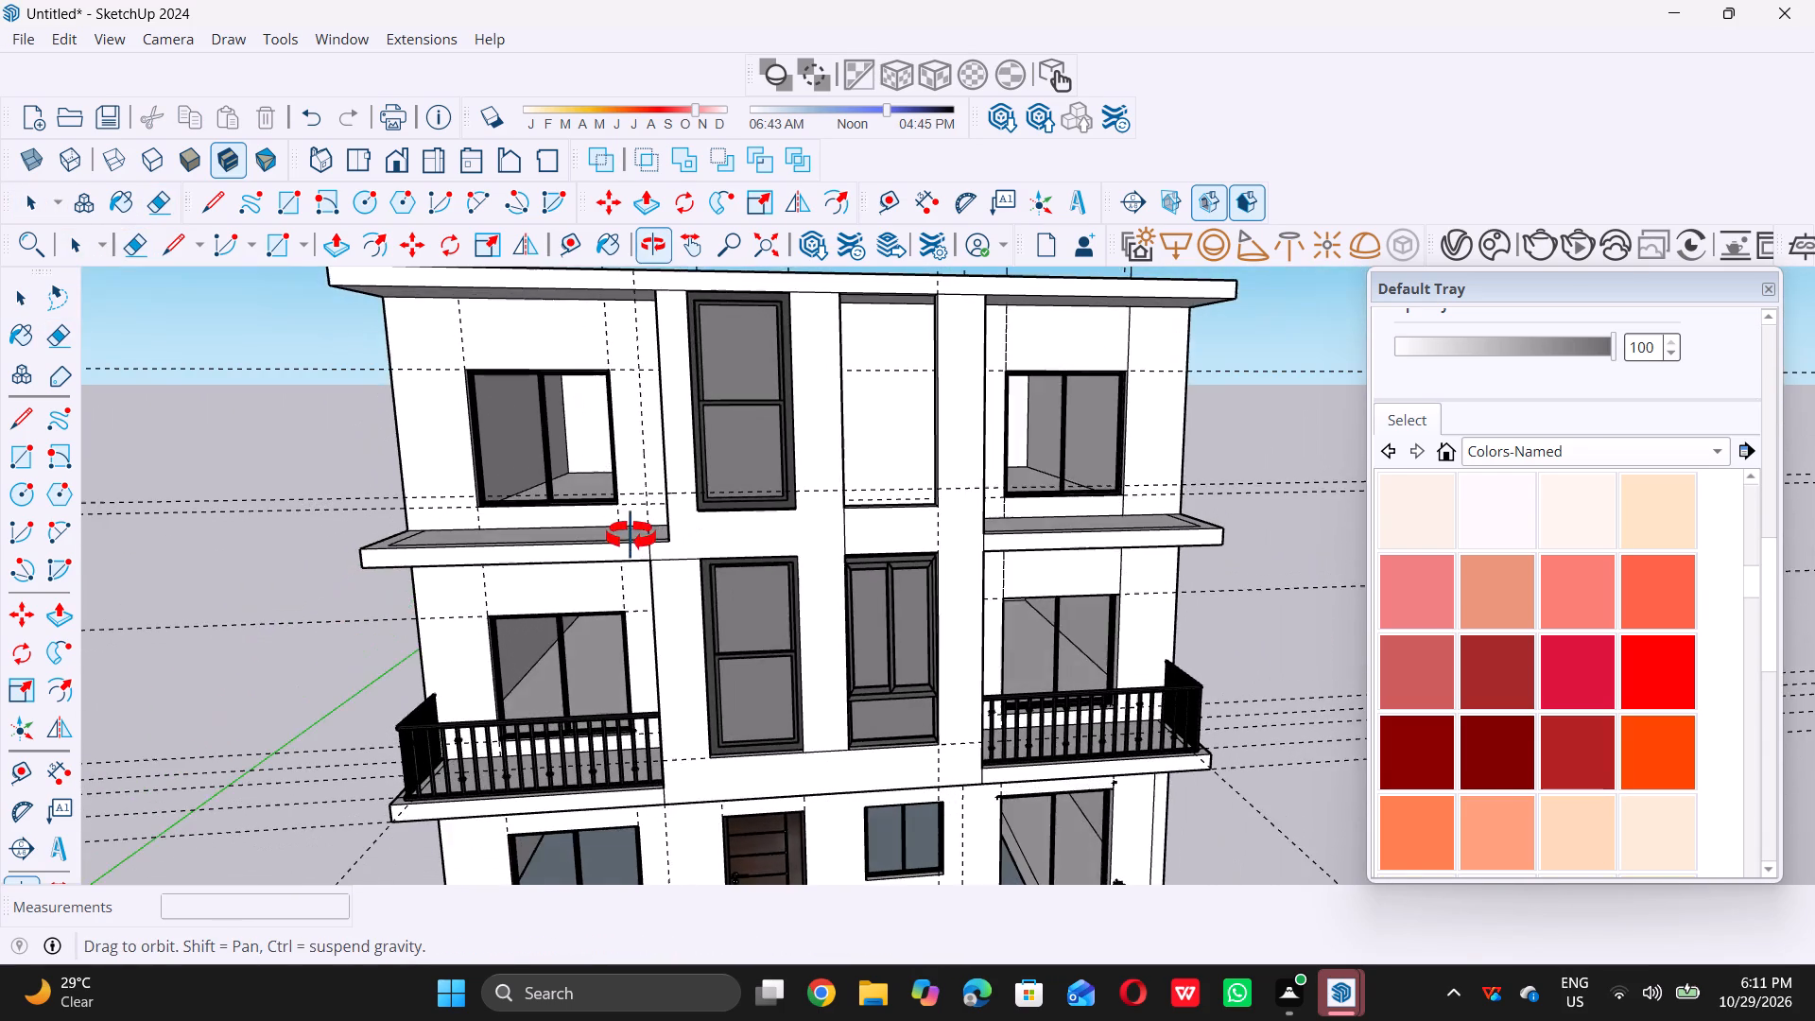
middle_click_drag(631, 536, 605, 536)
middle_click_drag(809, 542, 696, 641)
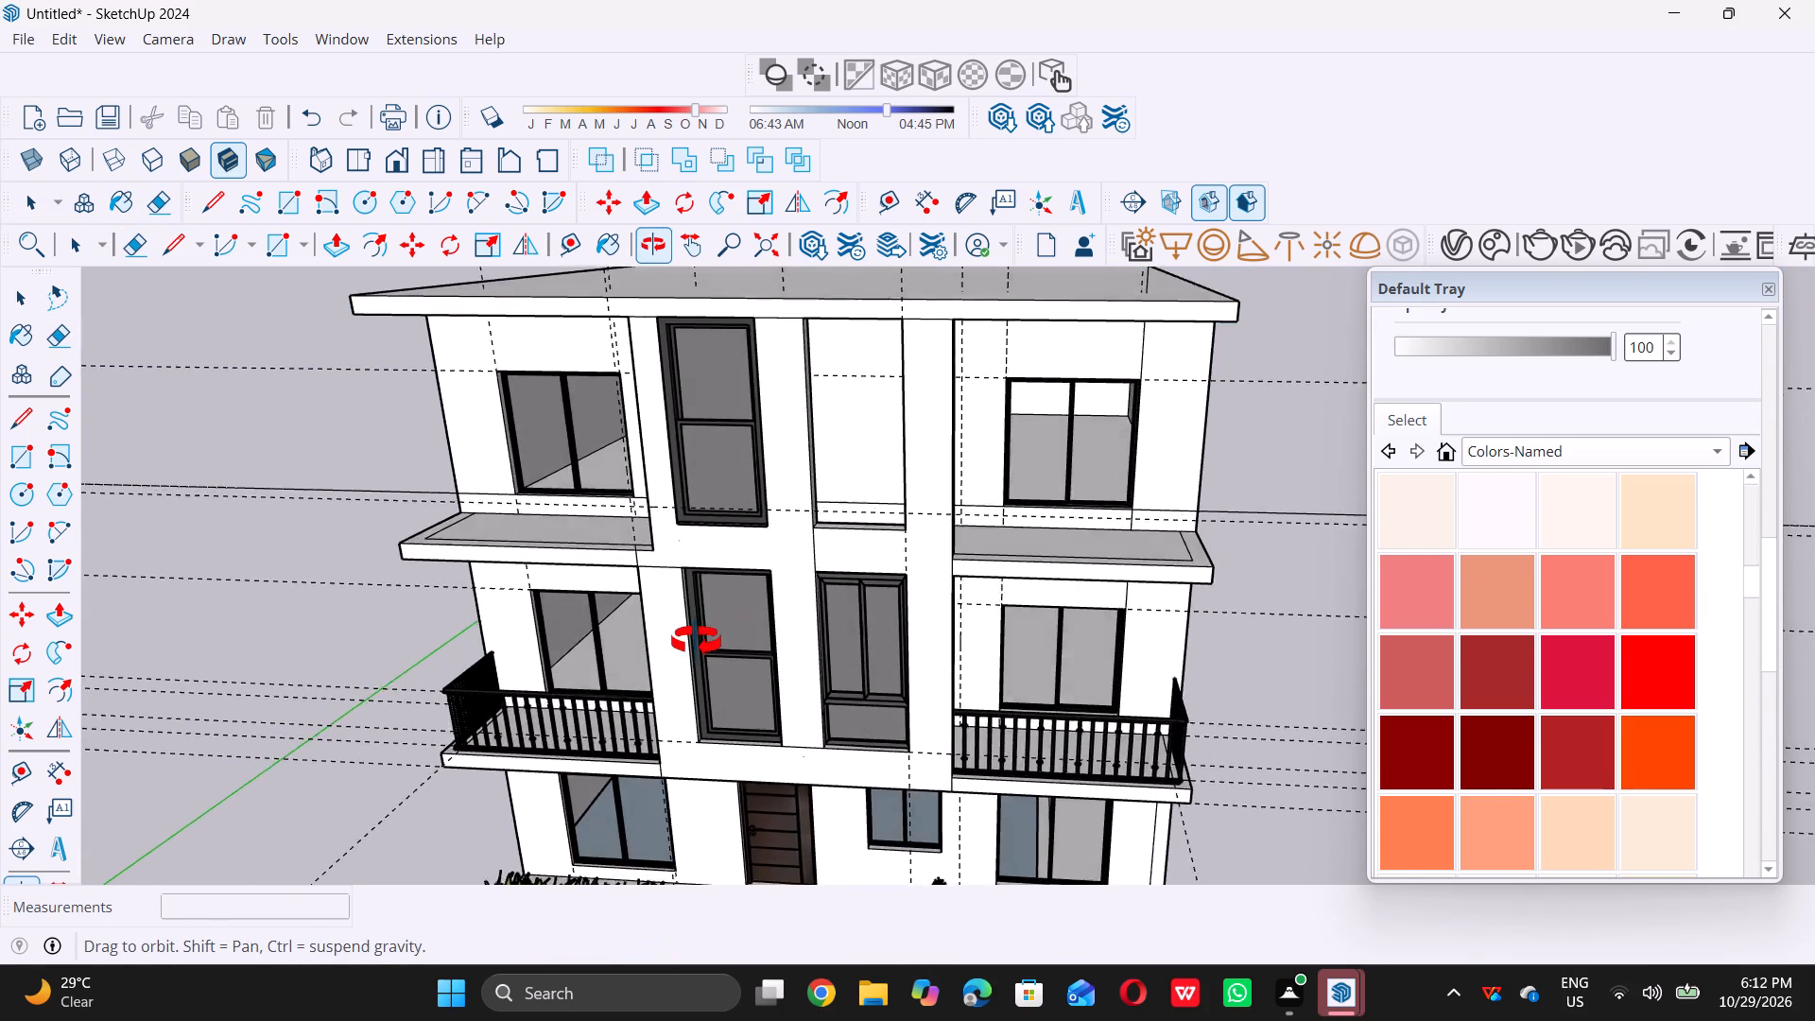
middle_click_drag(696, 641, 576, 704)
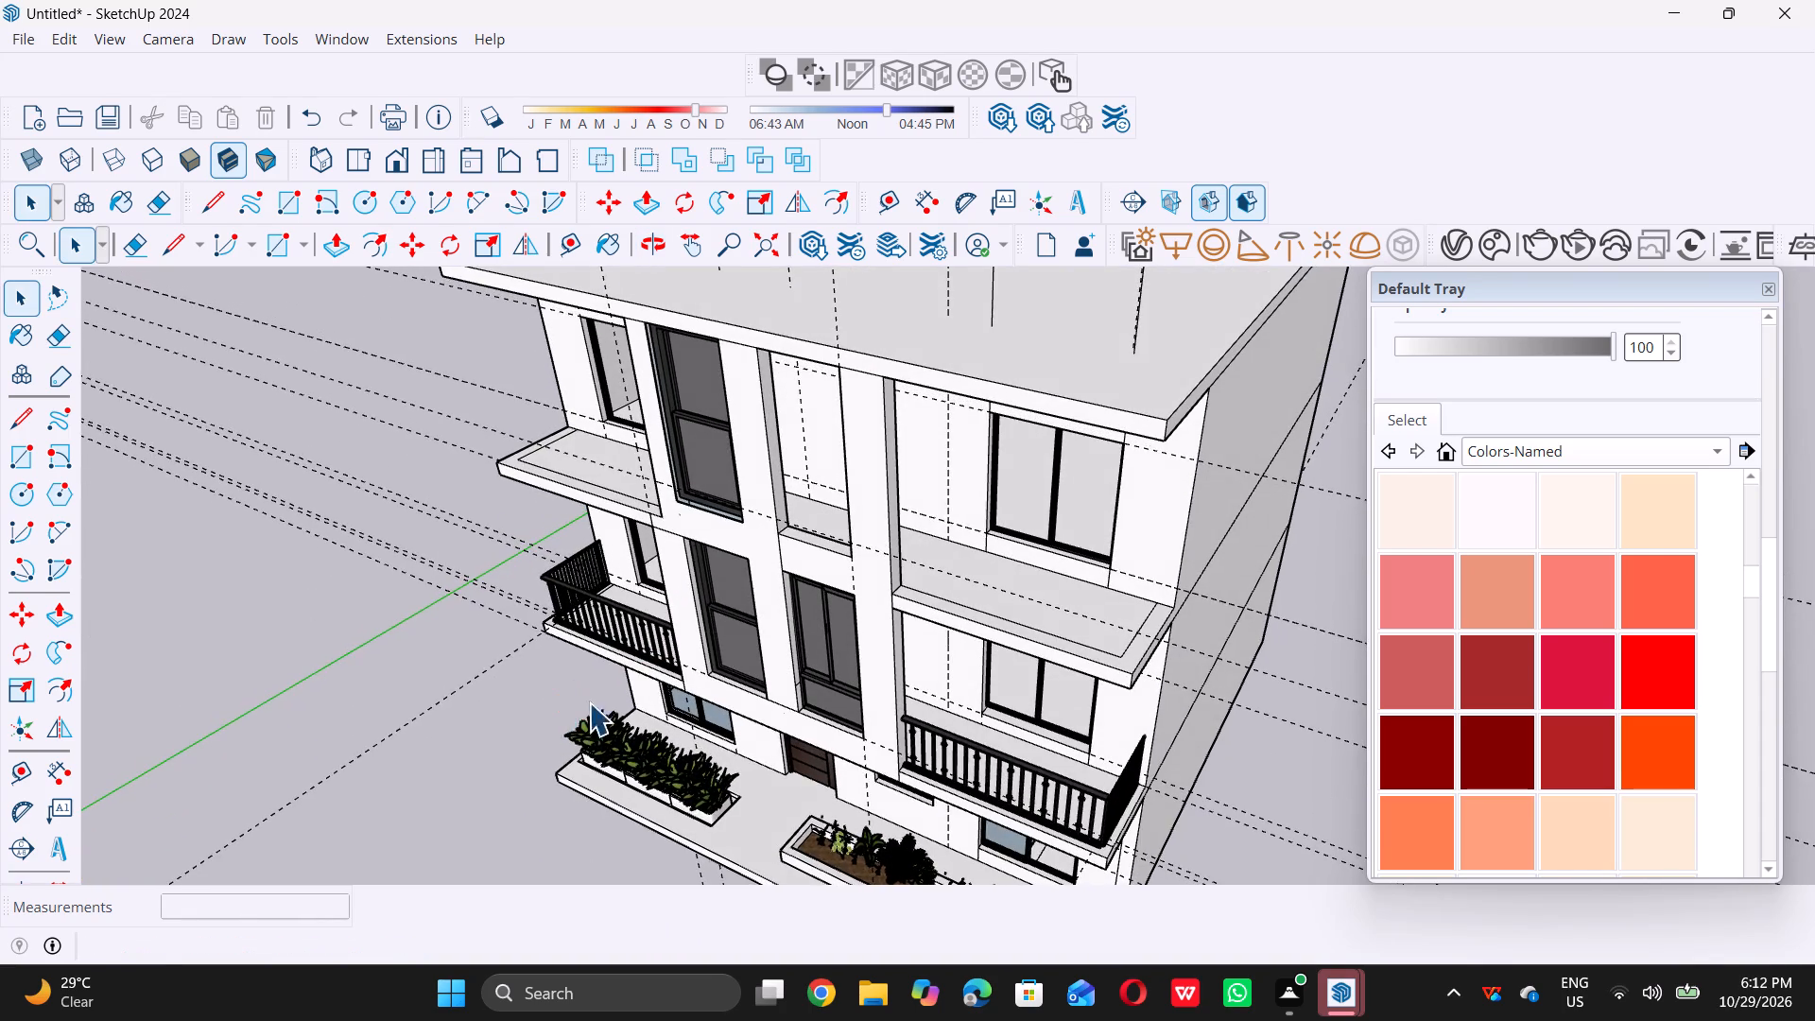
scroll(648, 683, "down", 4)
scroll(751, 662, "up", 5)
middle_click_drag(731, 661, 763, 603)
scroll(763, 604, "up", 5)
scroll(788, 715, "up", 15)
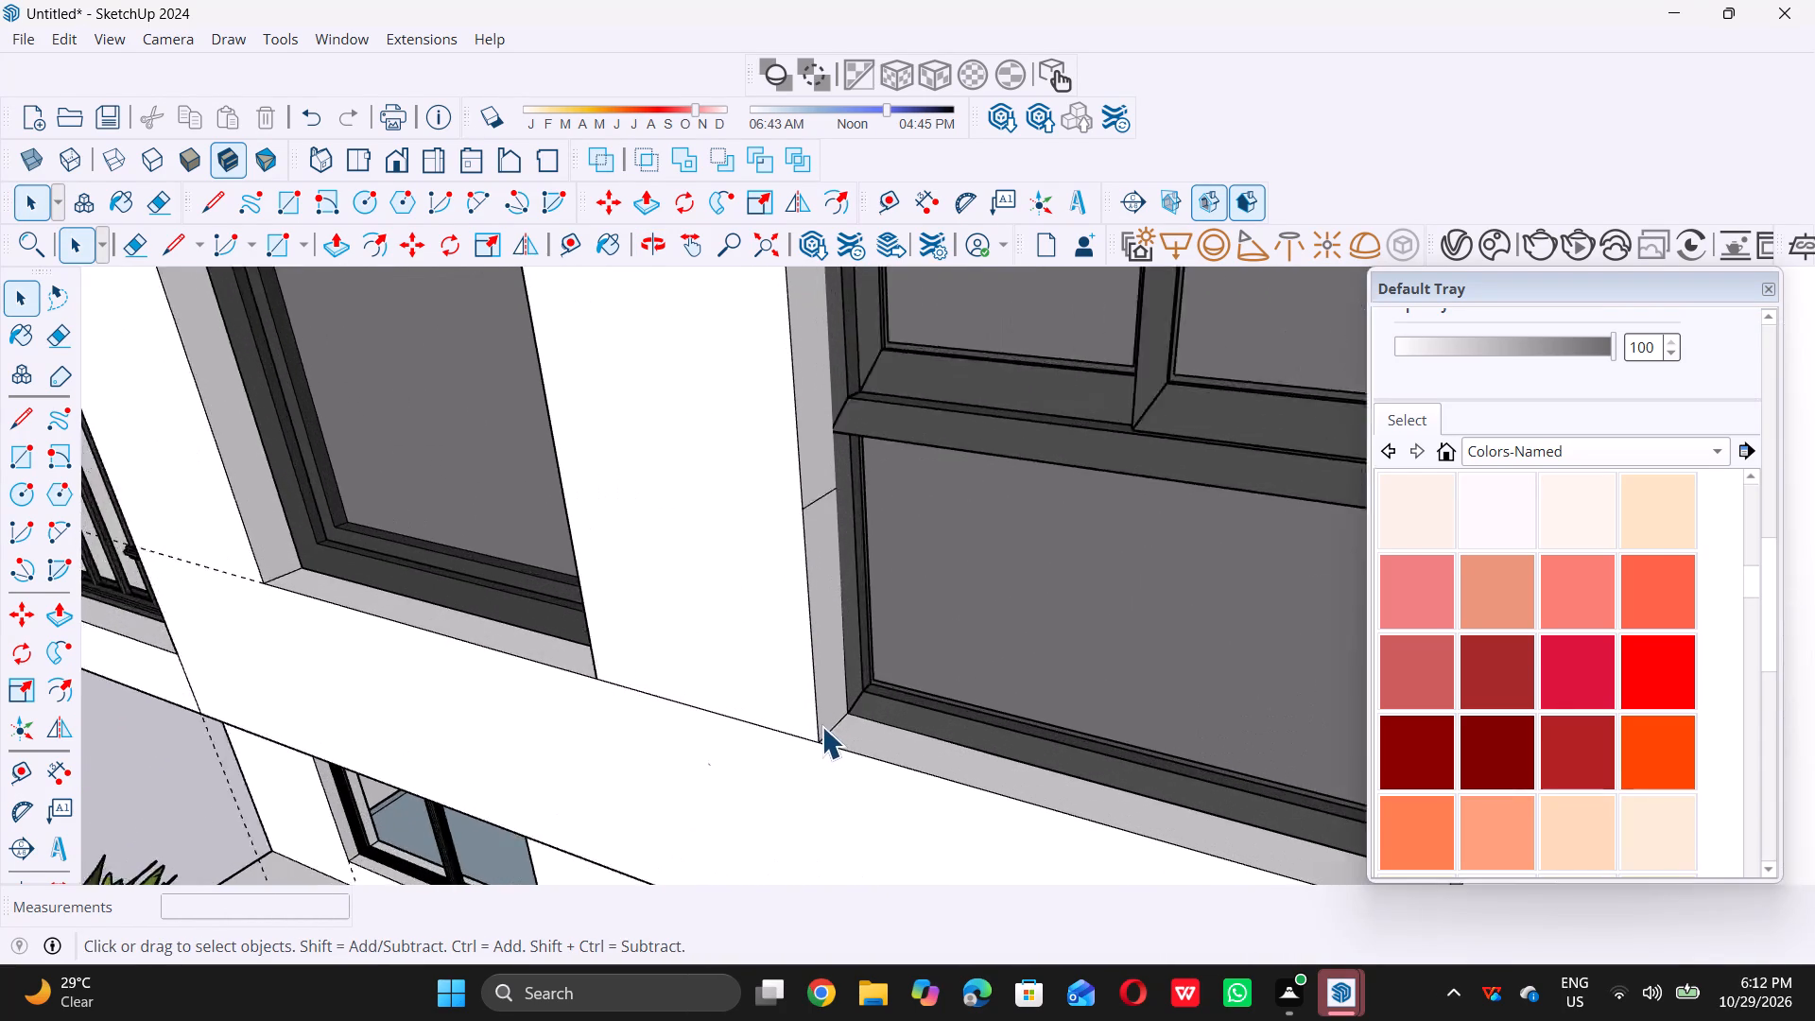
scroll(821, 726, "up", 11)
left_click(905, 688)
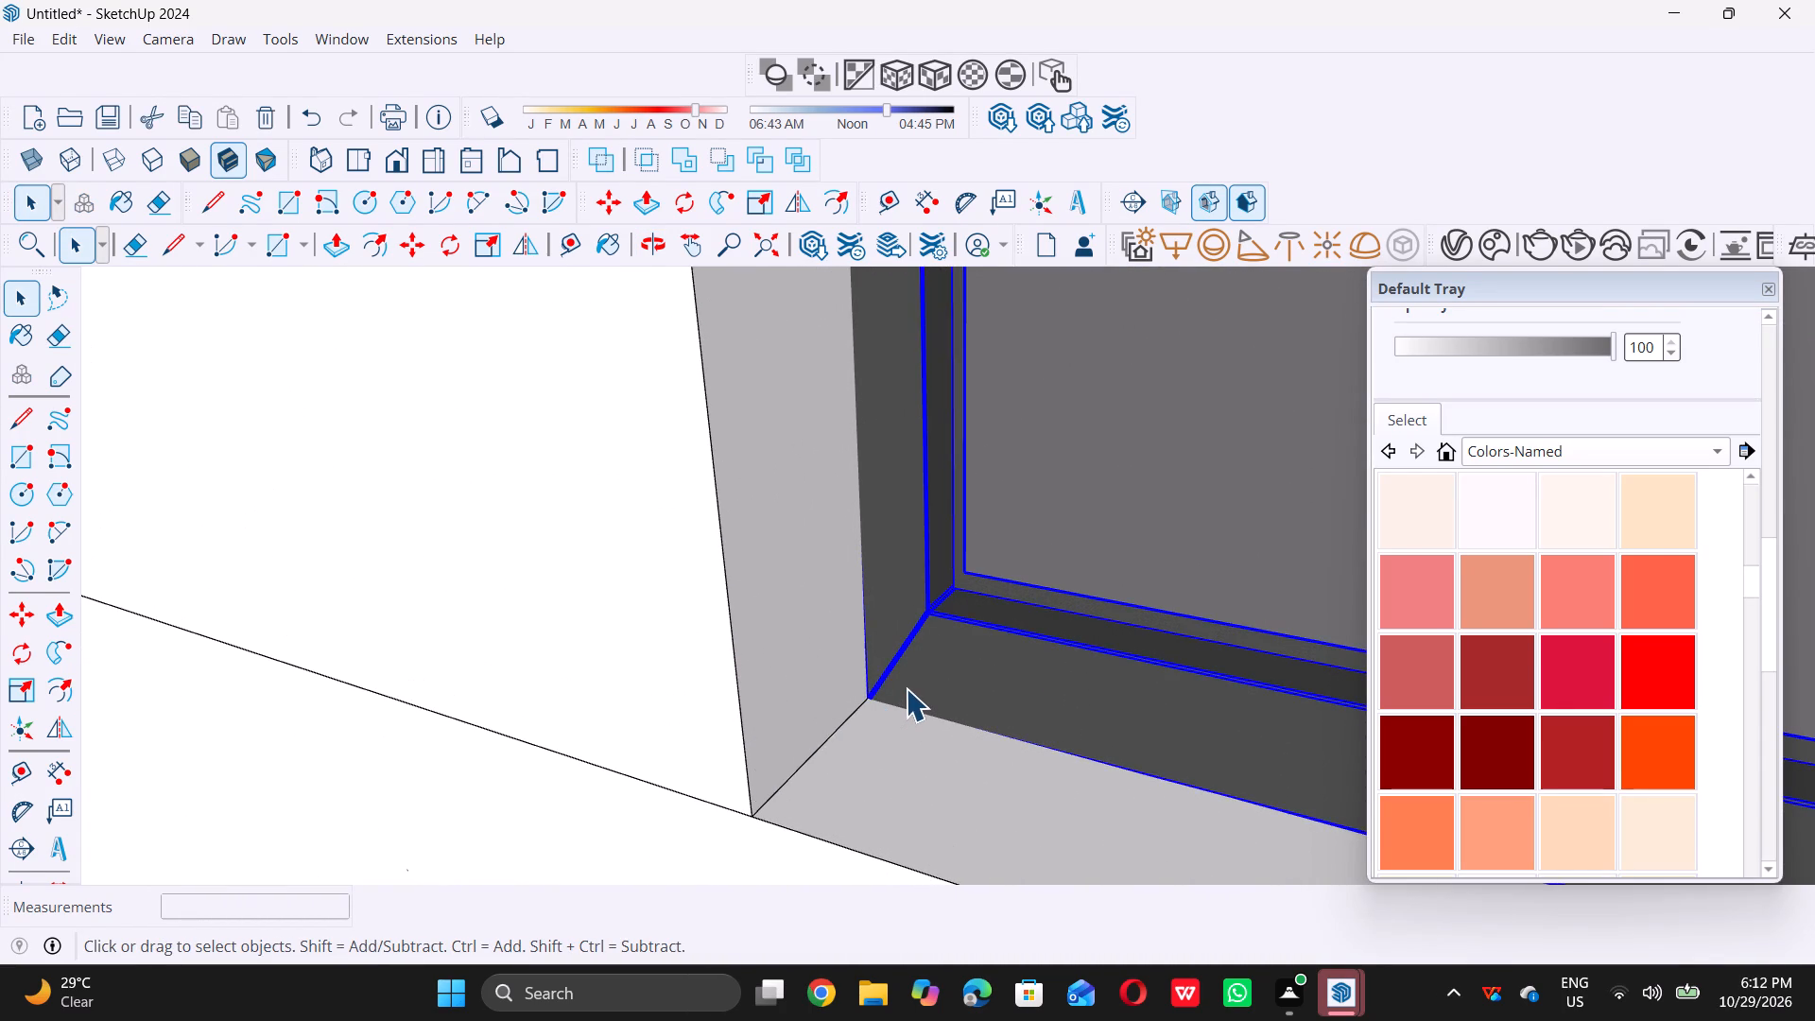
key("m")
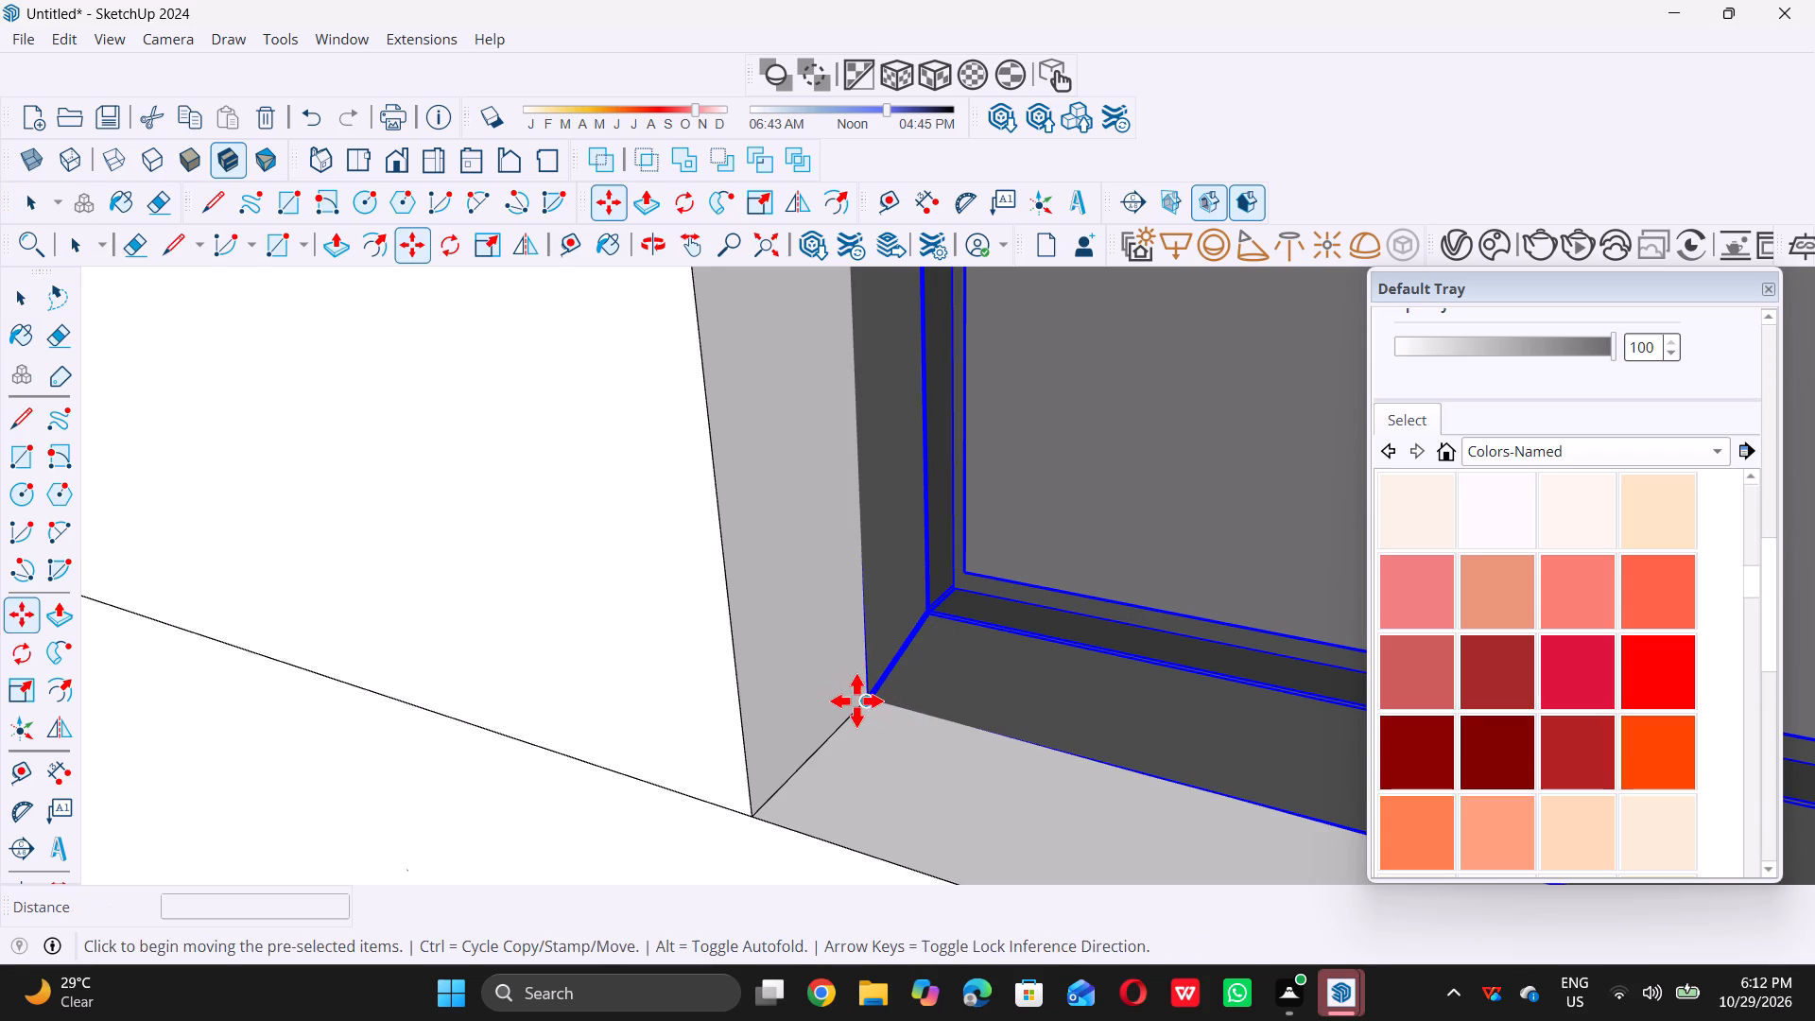
left_click(861, 702)
scroll(861, 702, "down", 7)
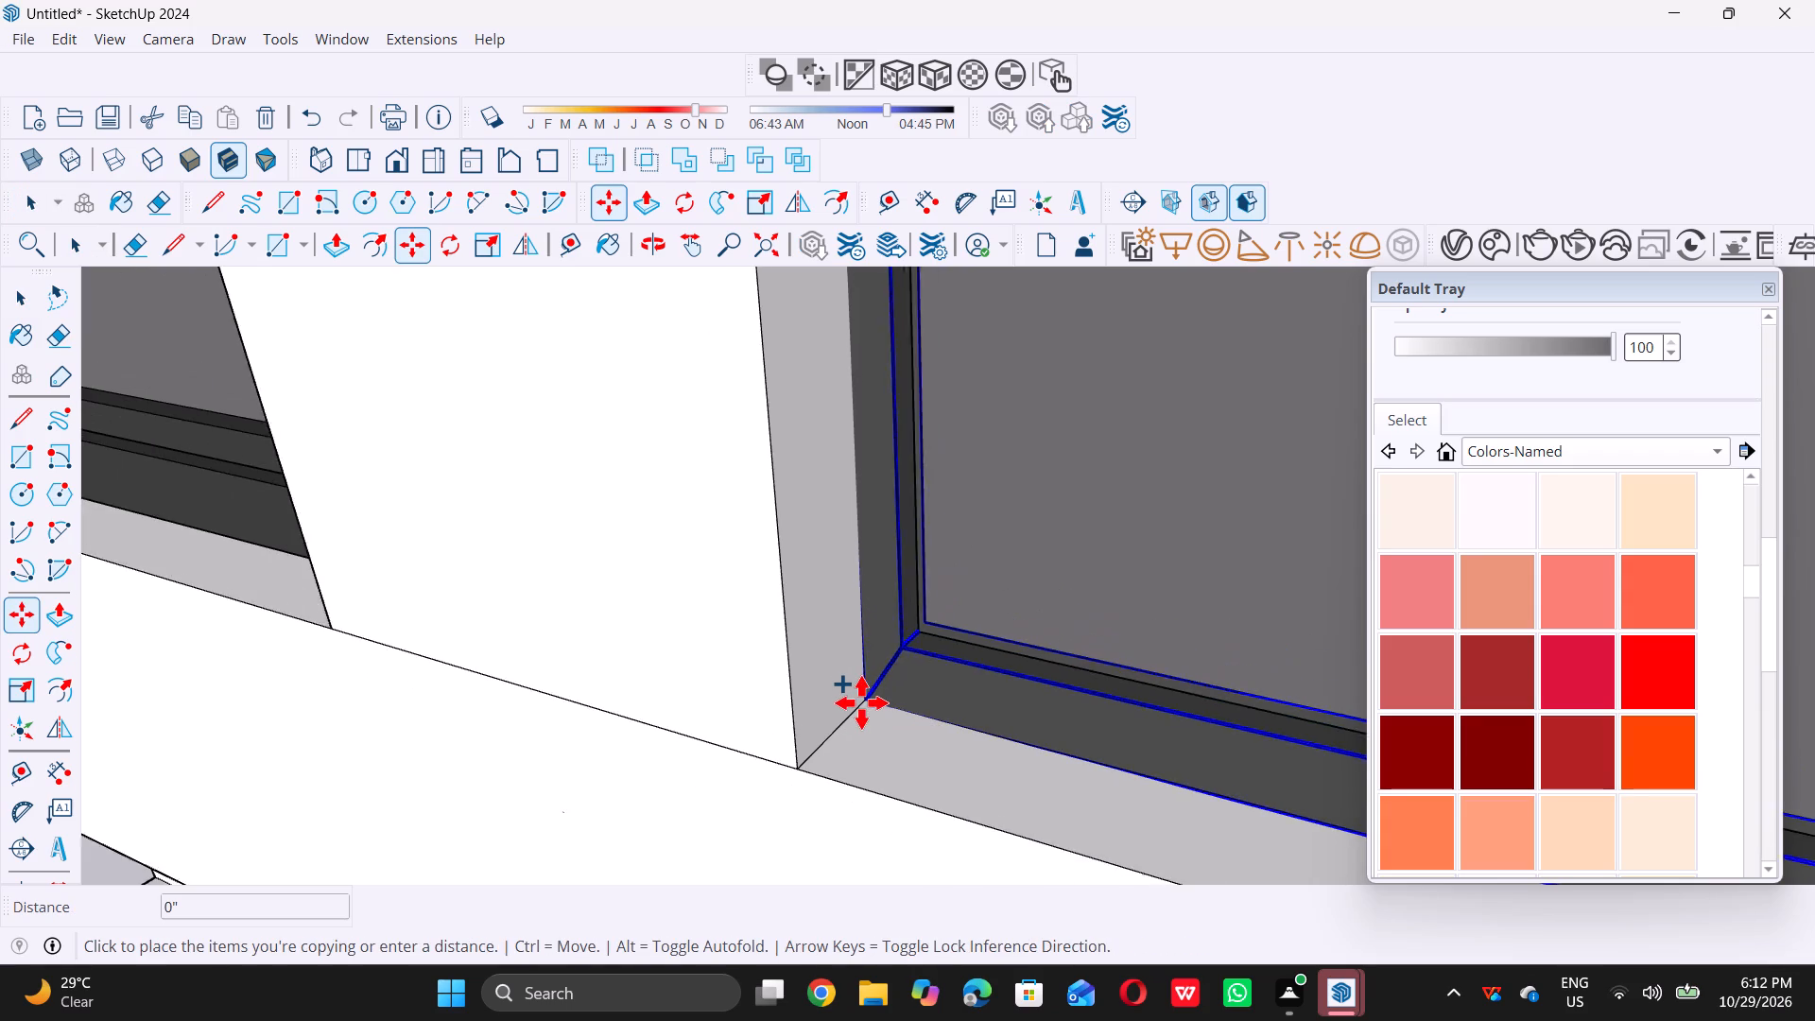
scroll(861, 702, "down", 20)
scroll(861, 702, "down", 7)
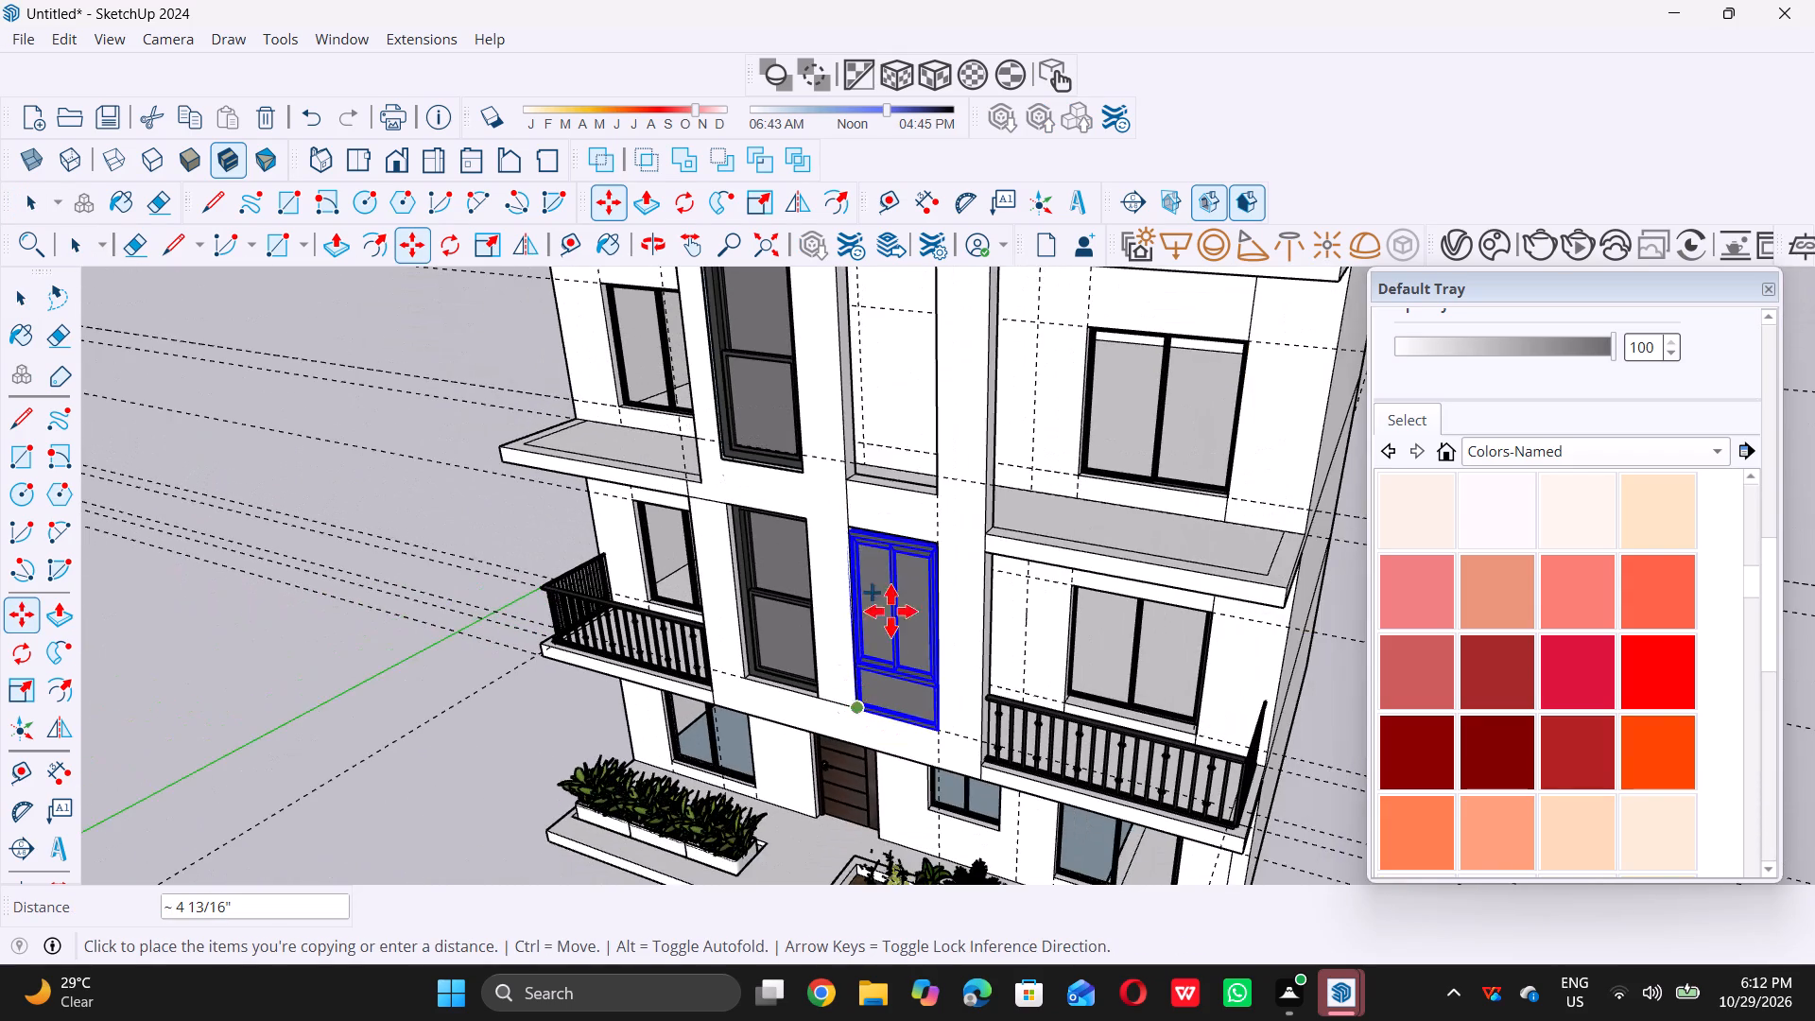
scroll(855, 482, "up", 16)
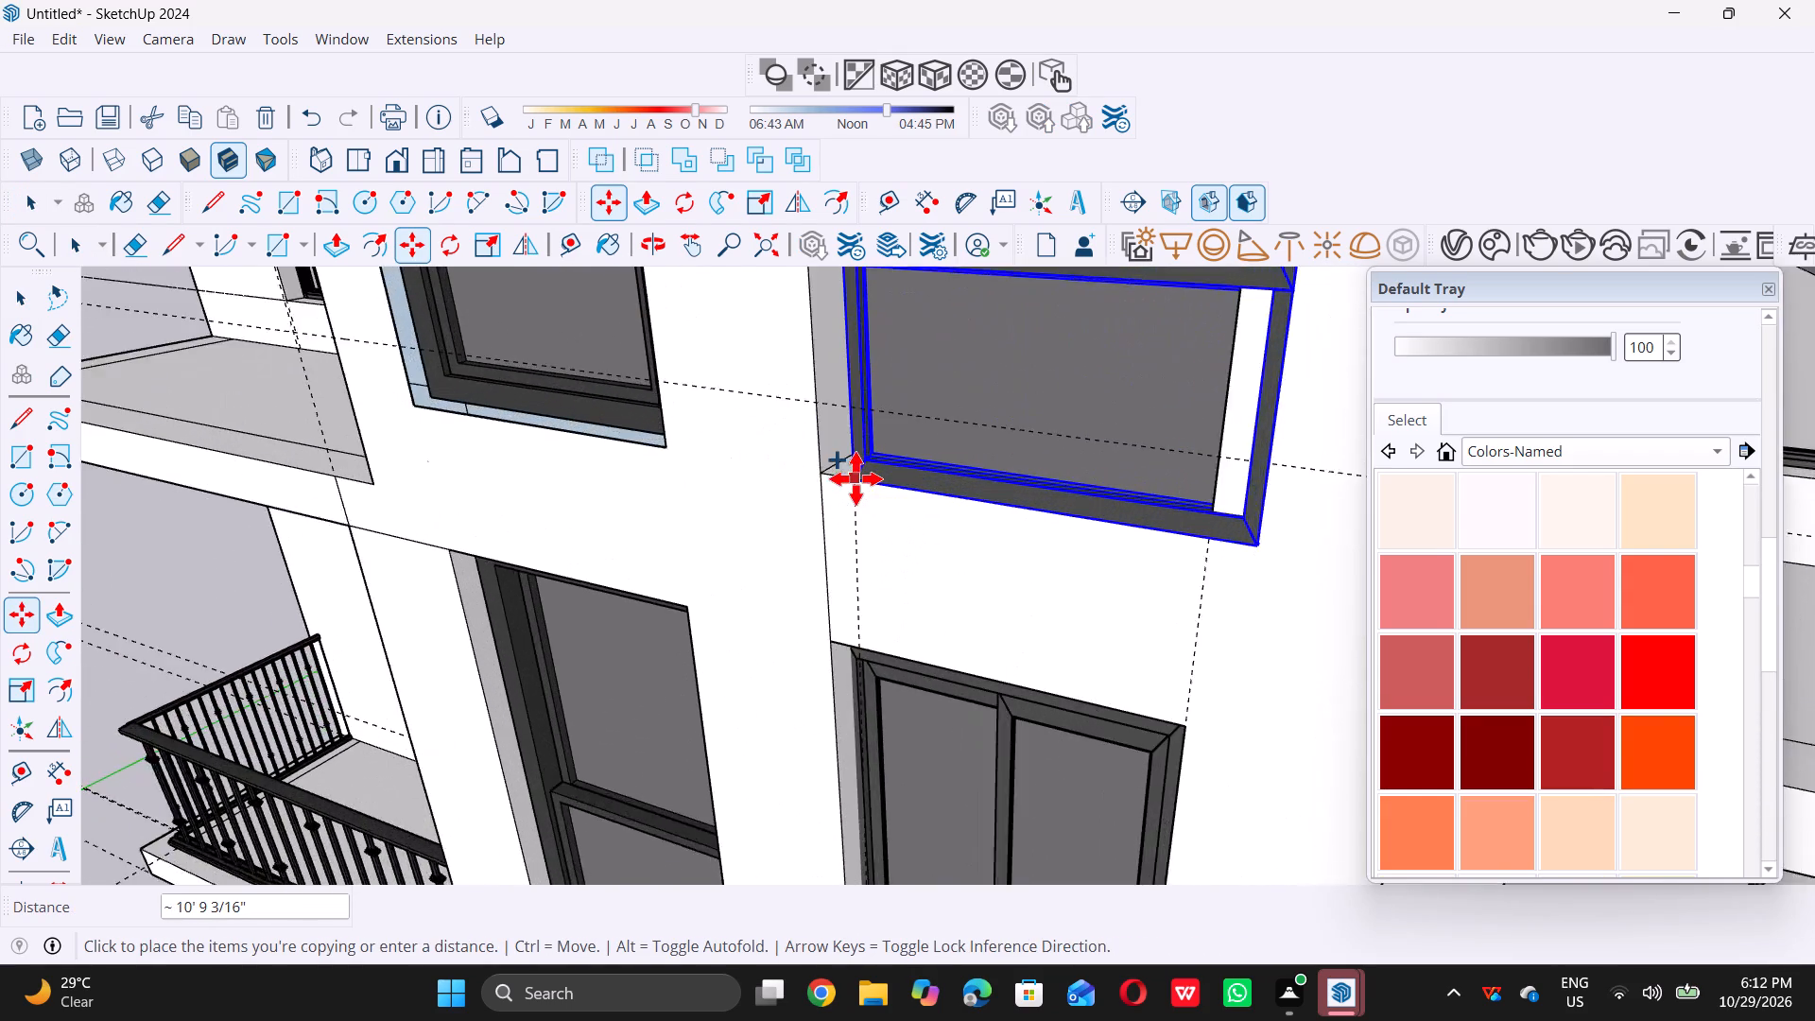
scroll(856, 478, "up", 15)
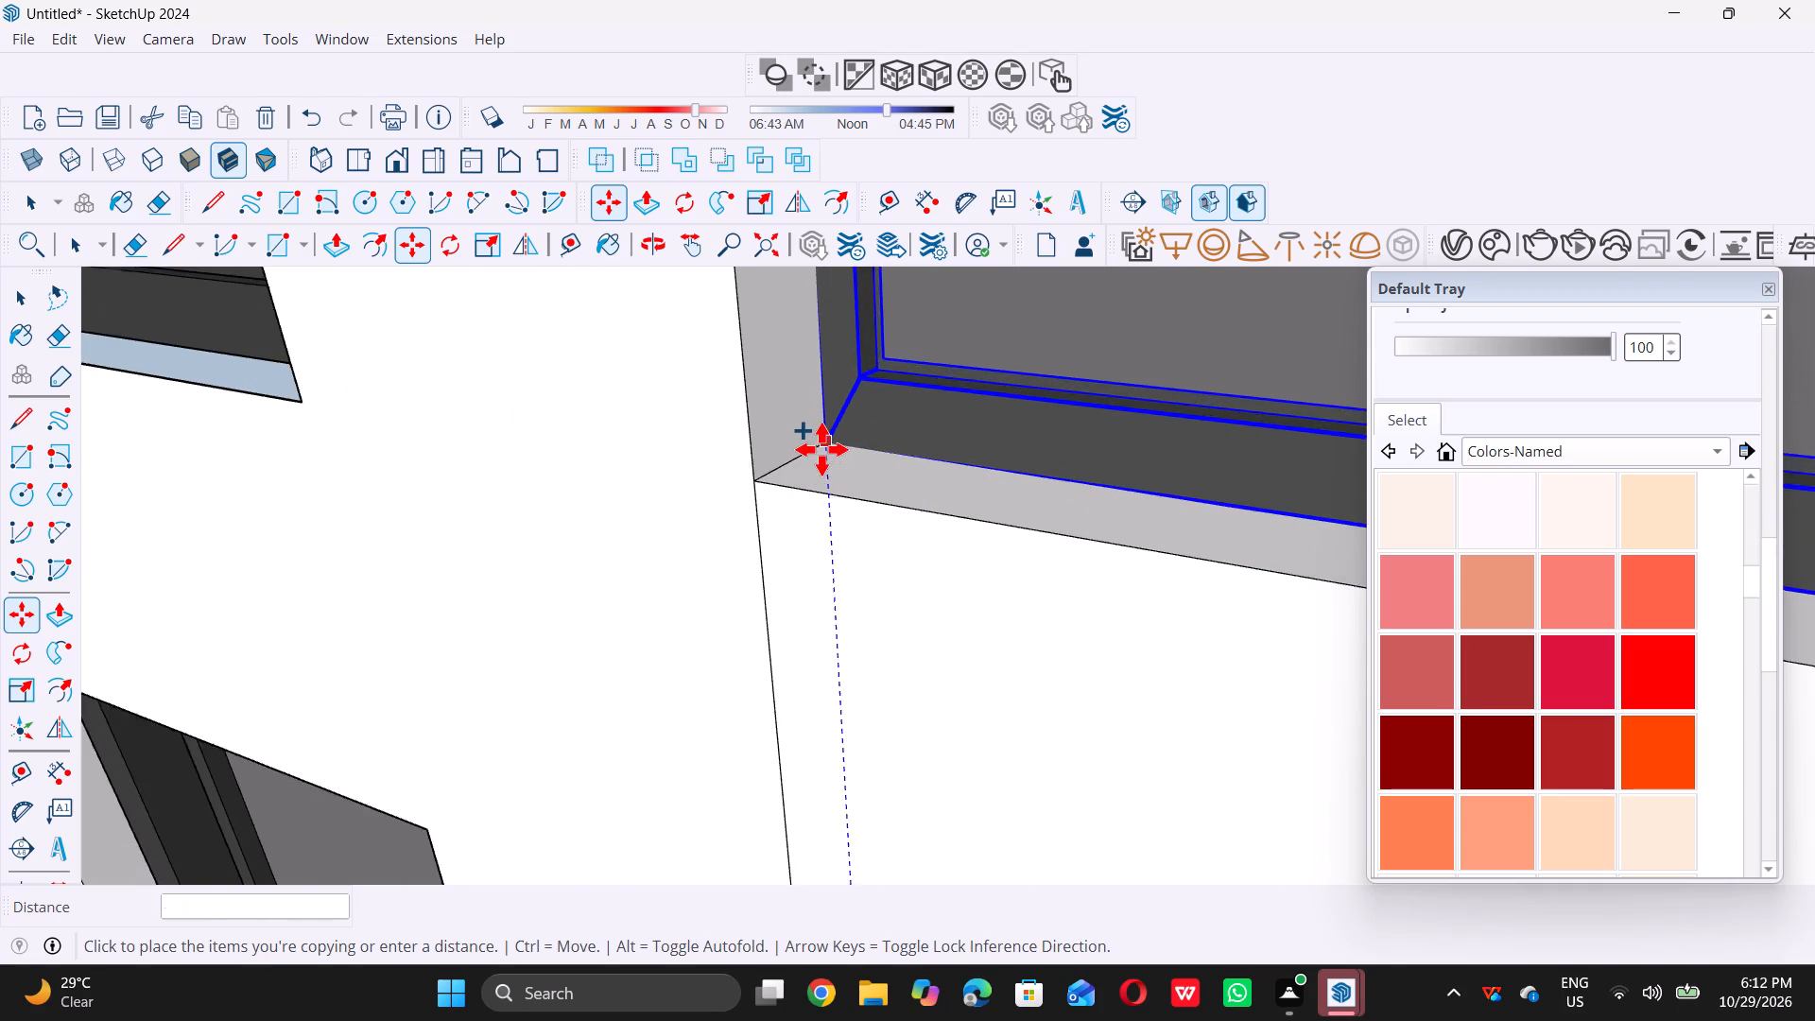
scroll(821, 449, "up", 1)
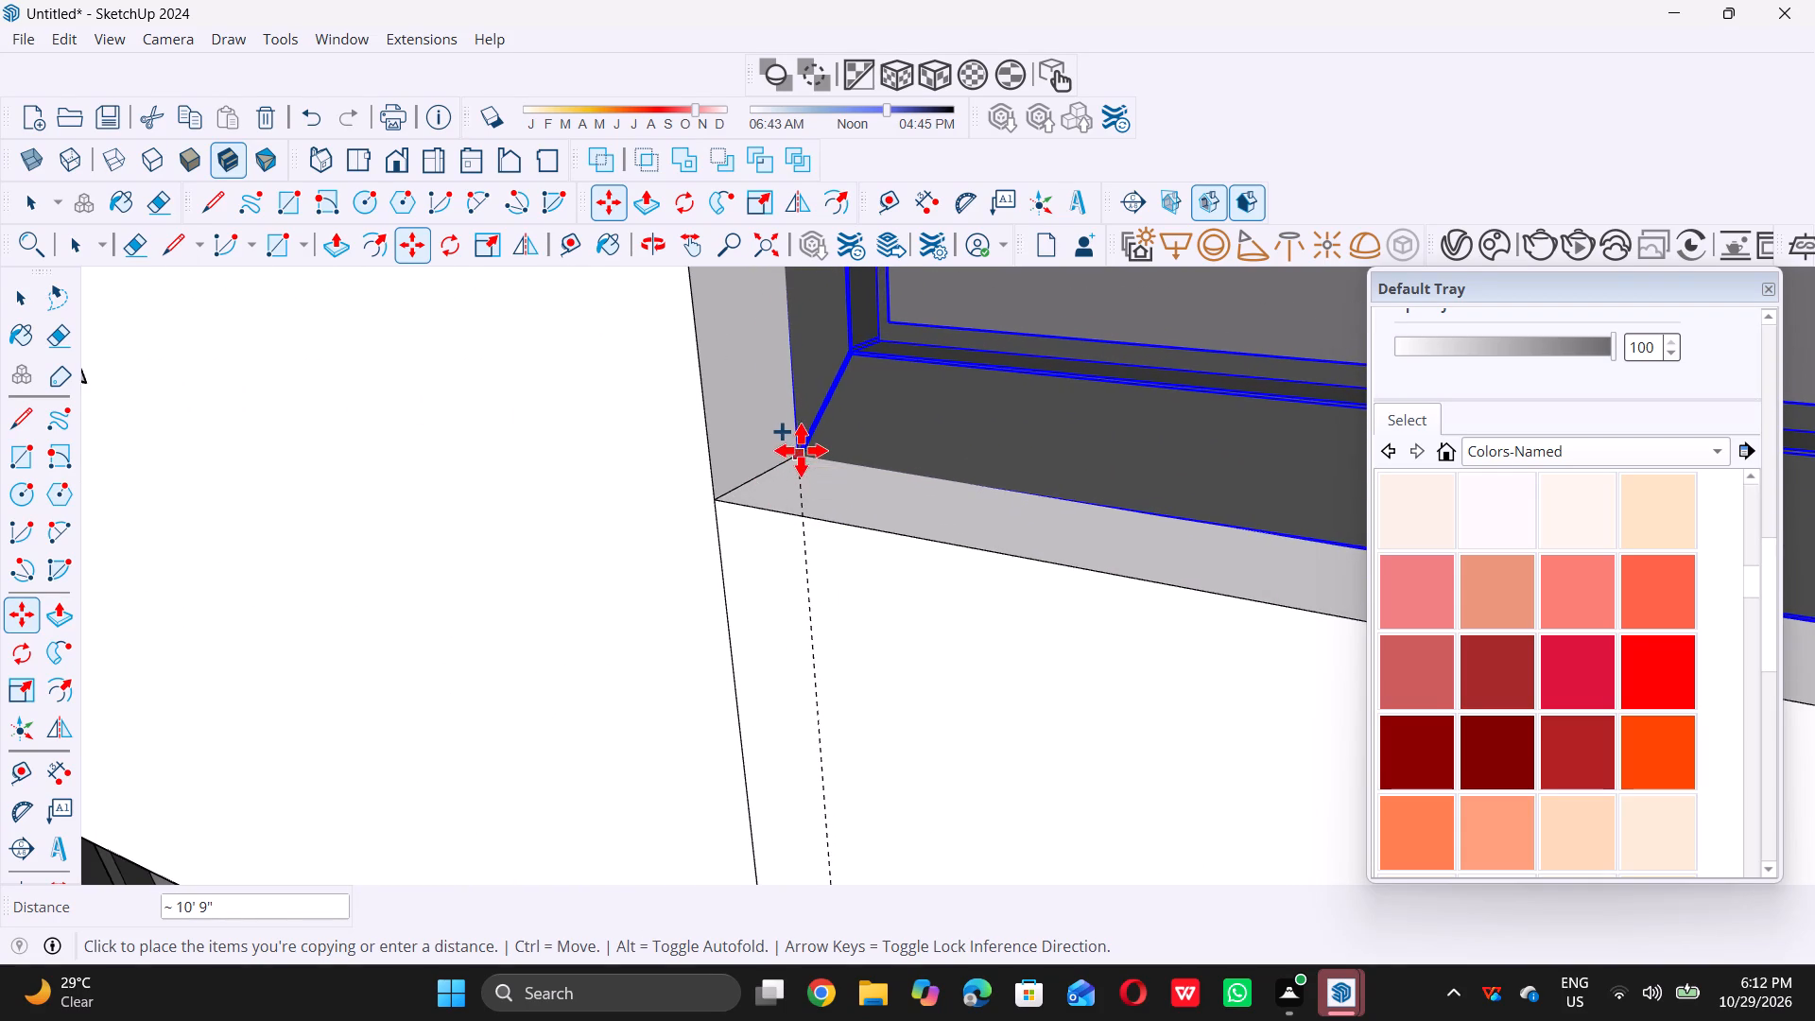
double_click(820, 434)
key("space")
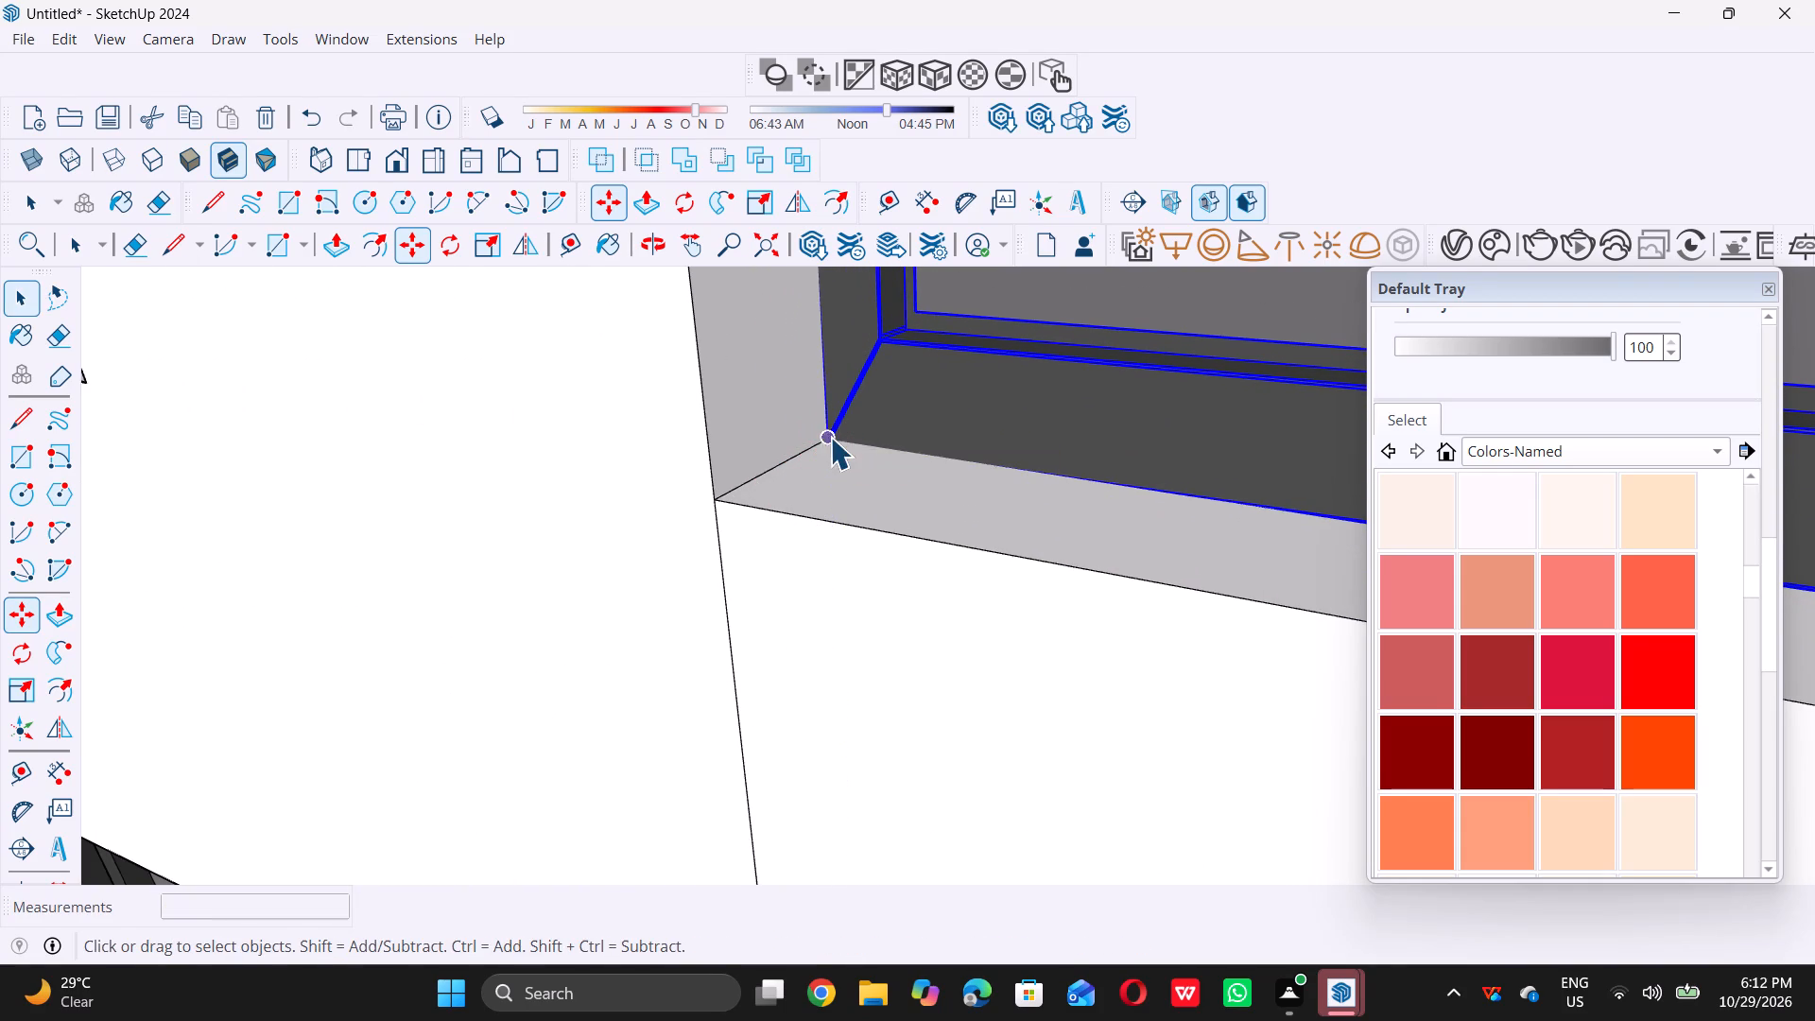
scroll(830, 437, "down", 20)
scroll(830, 437, "down", 14)
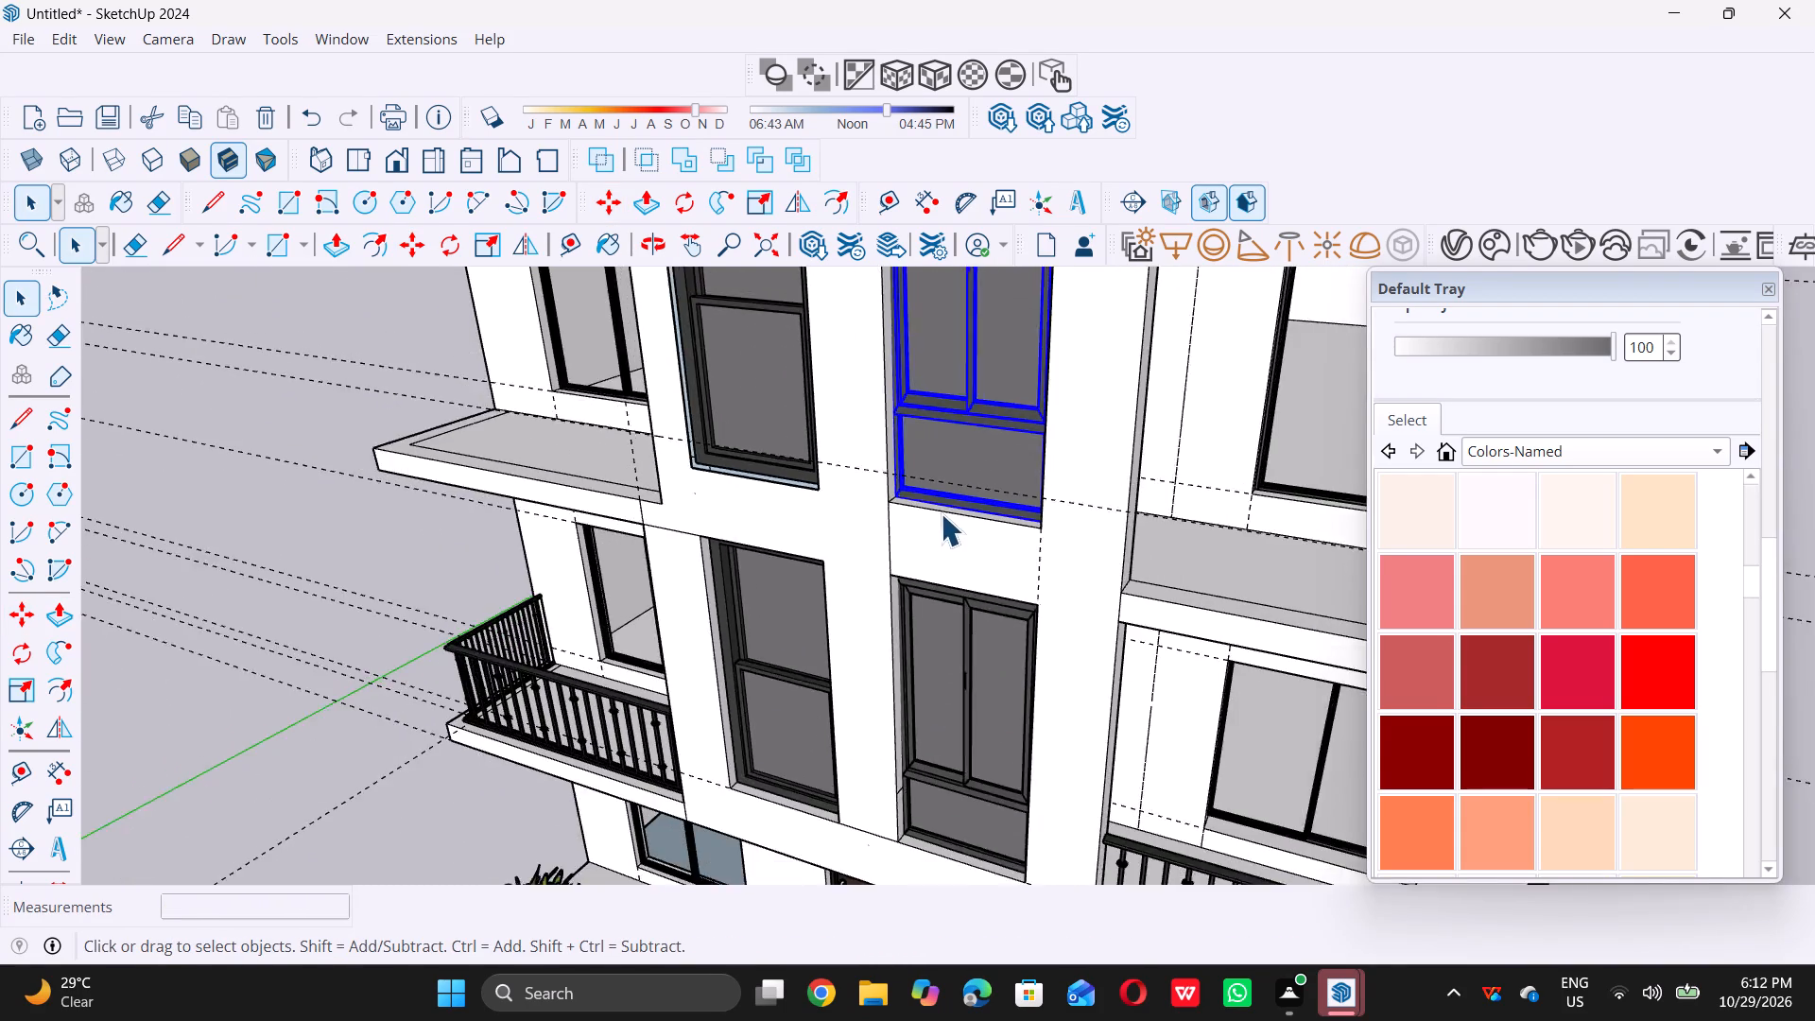
scroll(941, 513, "down", 2)
left_click(469, 544)
Examine the front facade and the house's side from several angles, checking the upper-storey windows and the remaining walls.
middle_click_drag(530, 599, 887, 538)
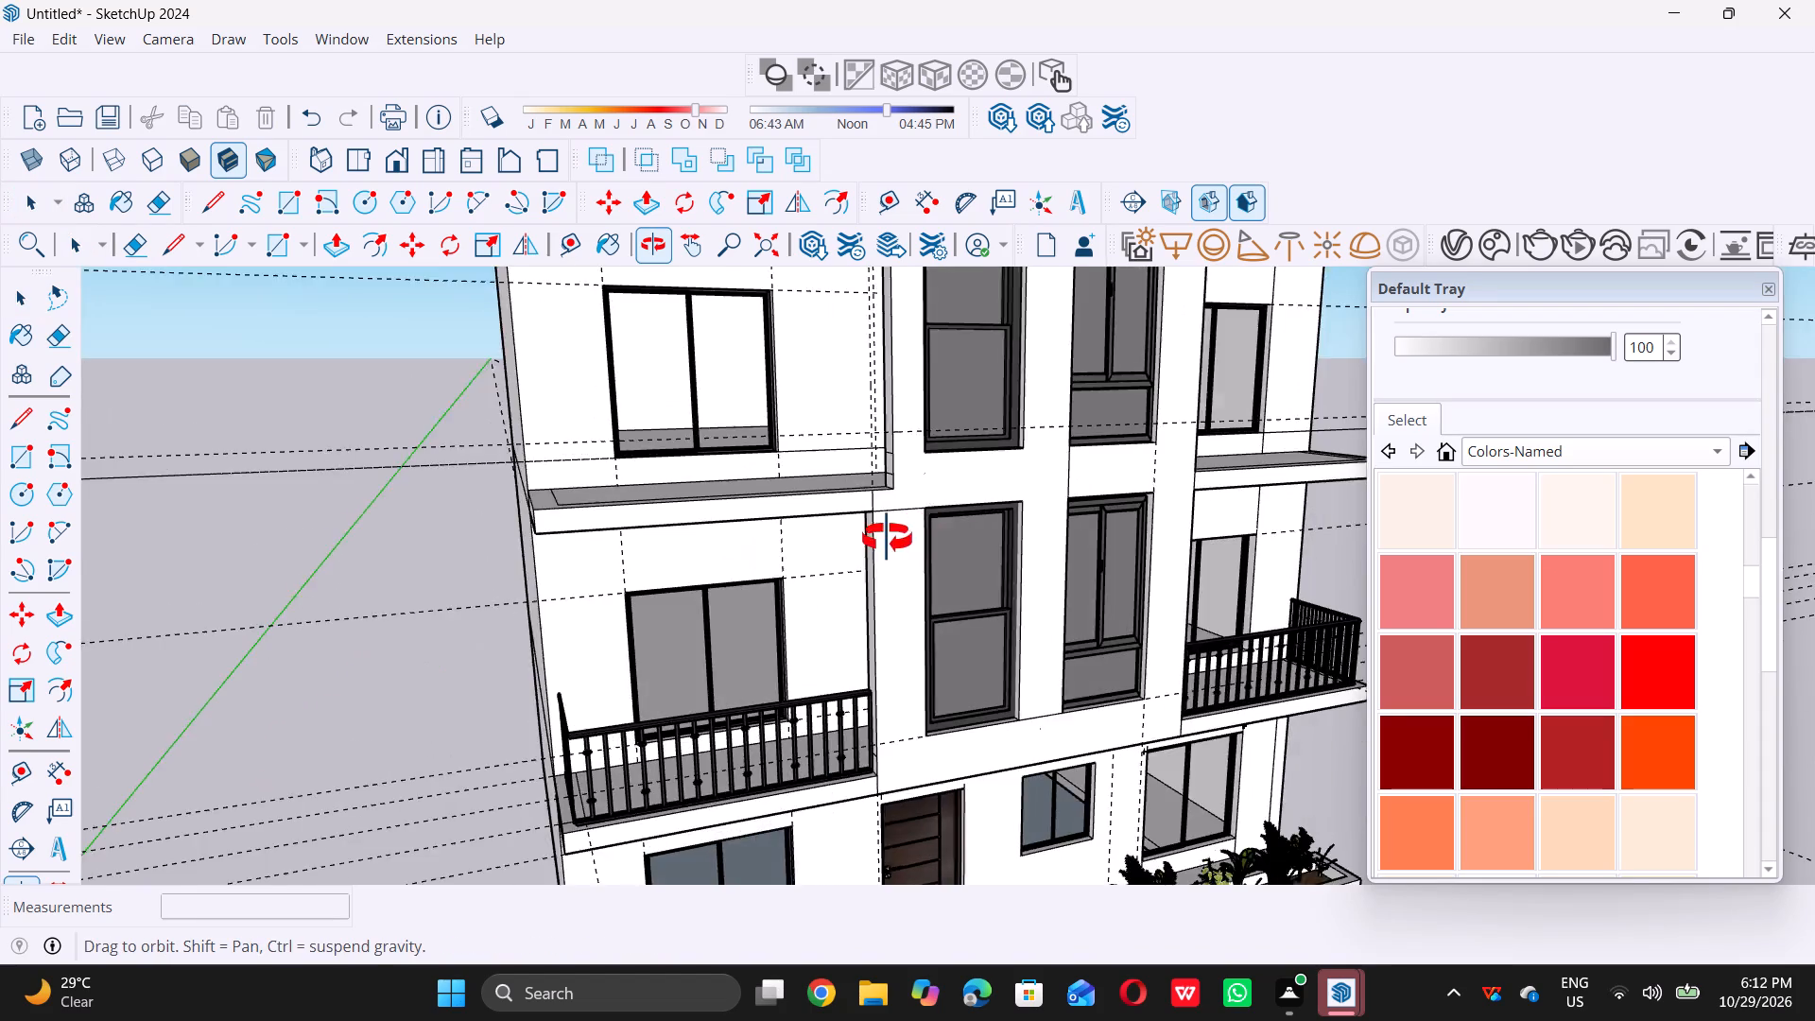
middle_click_drag(887, 538, 878, 524)
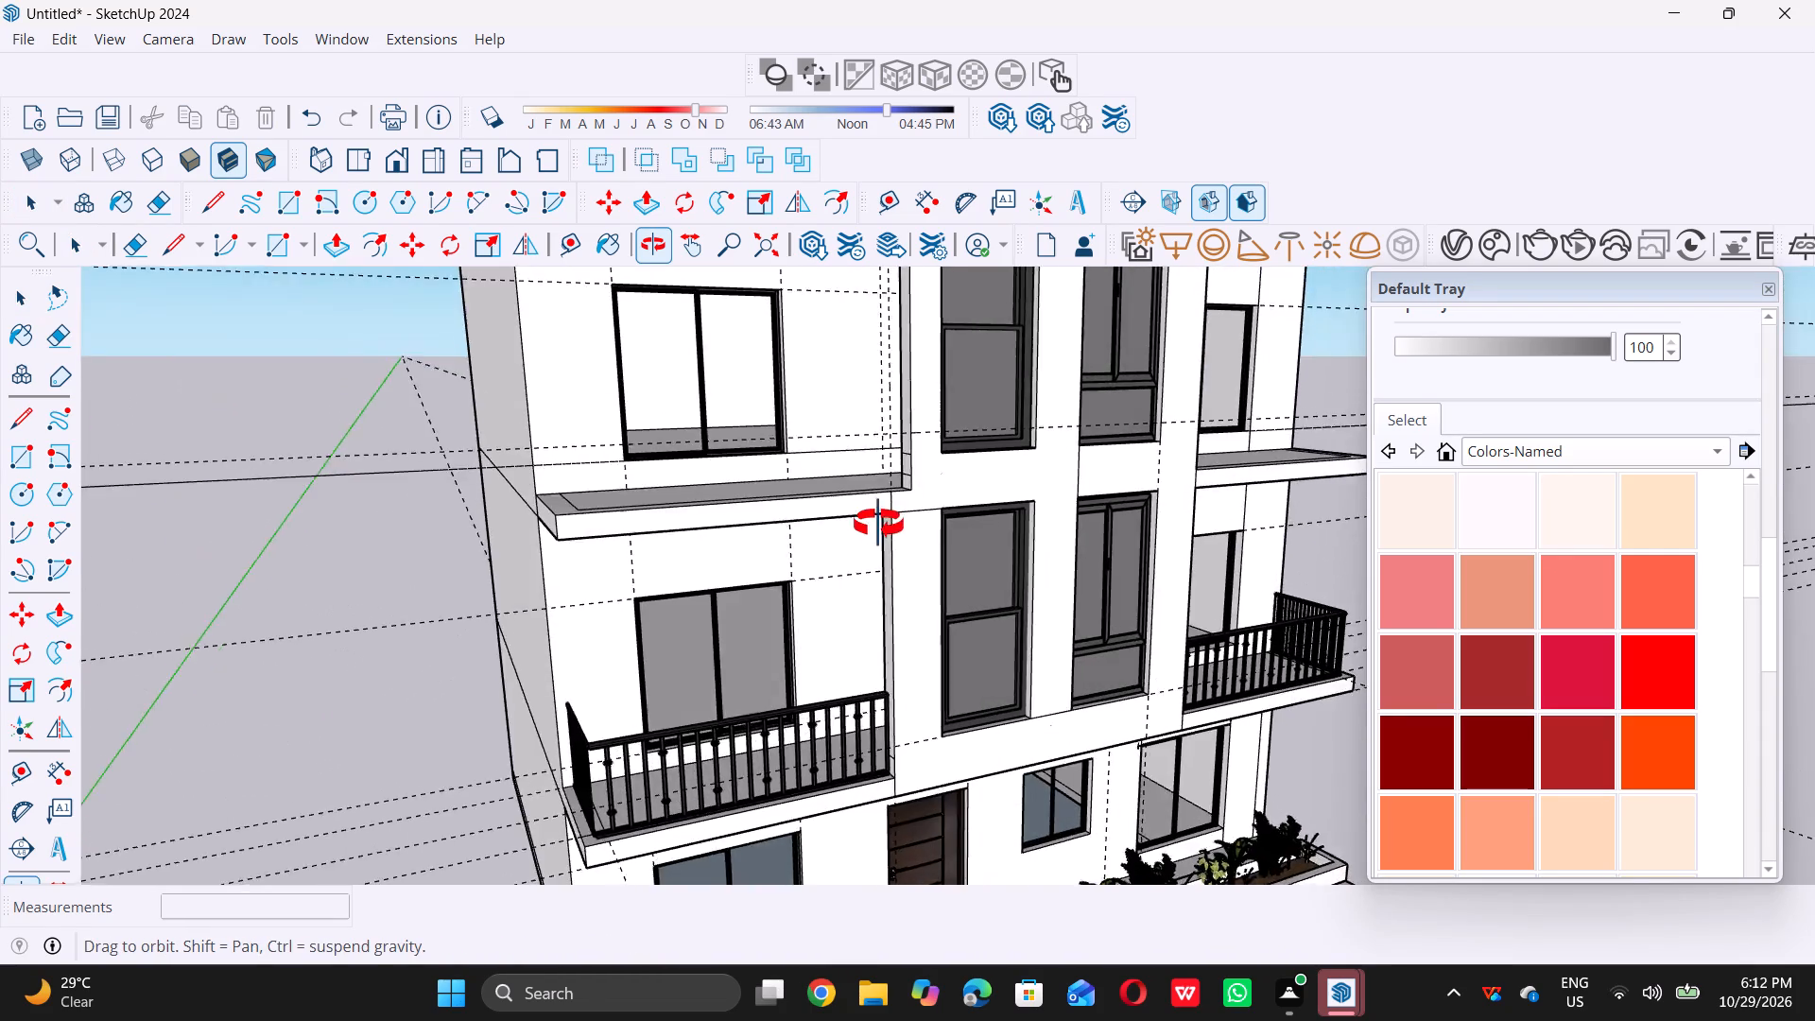
middle_click_drag(878, 524, 678, 459)
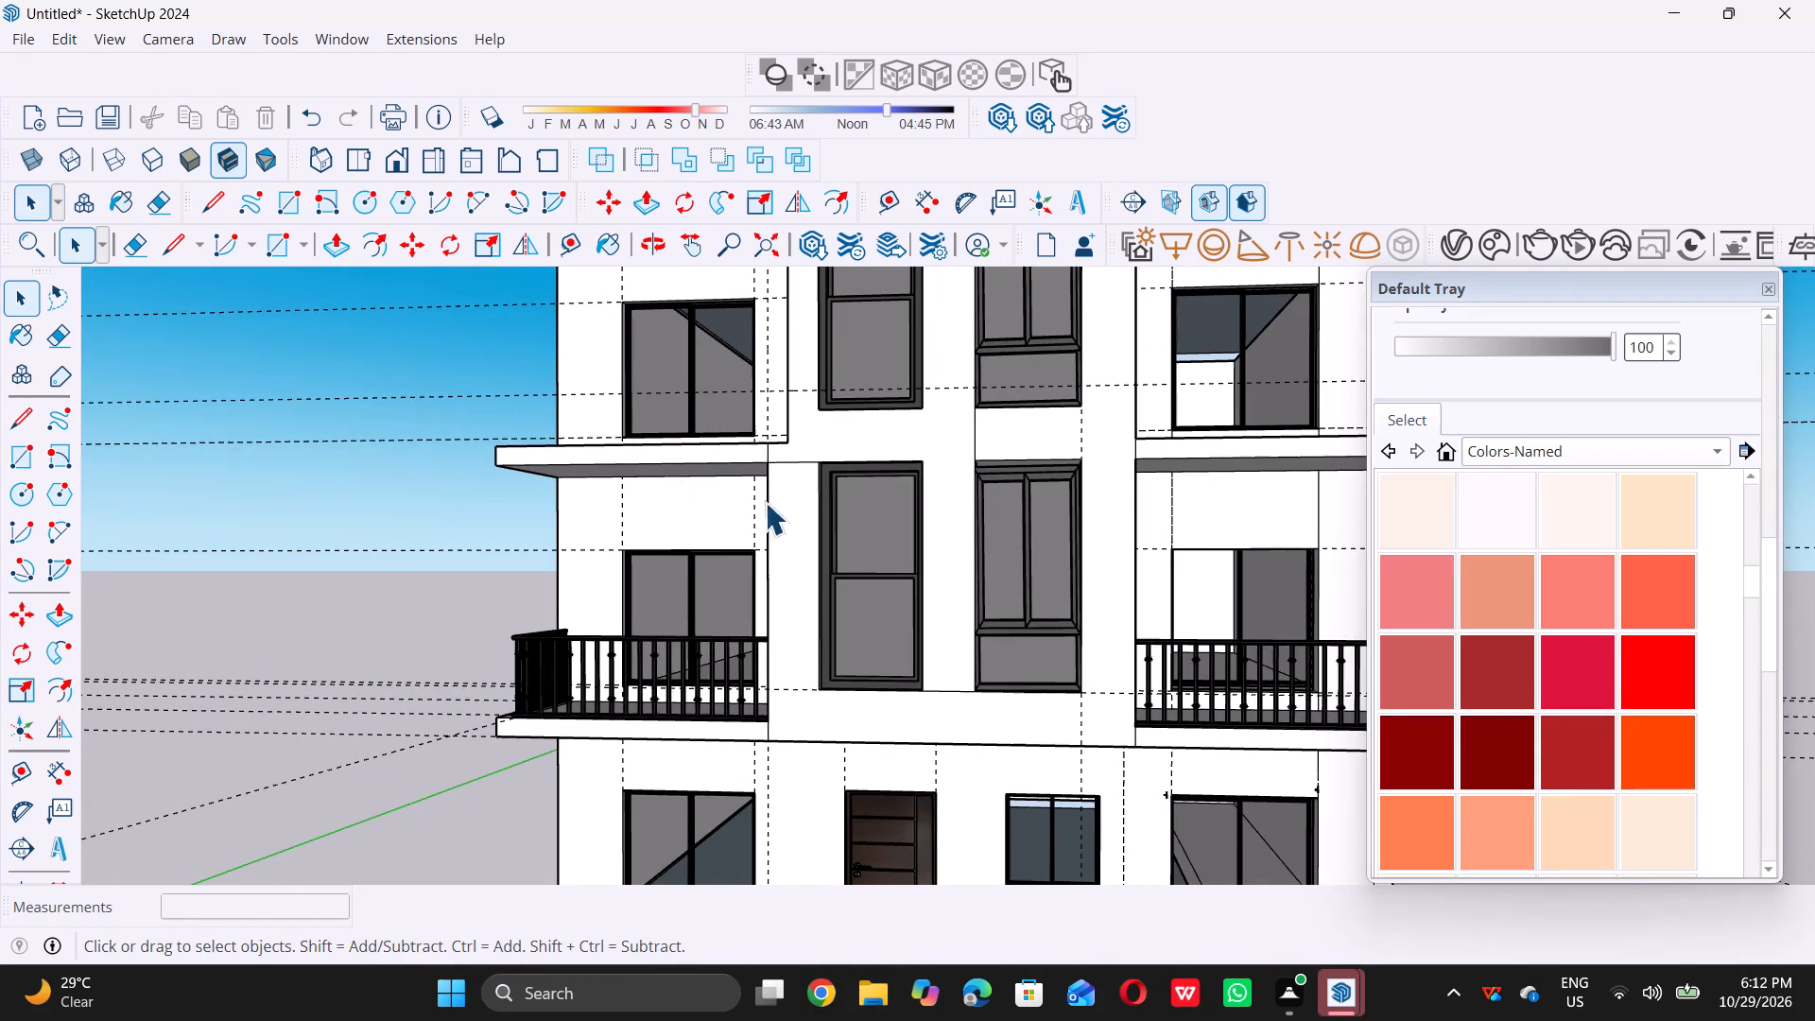
scroll(816, 538, "down", 11)
middle_click_drag(942, 597, 955, 569)
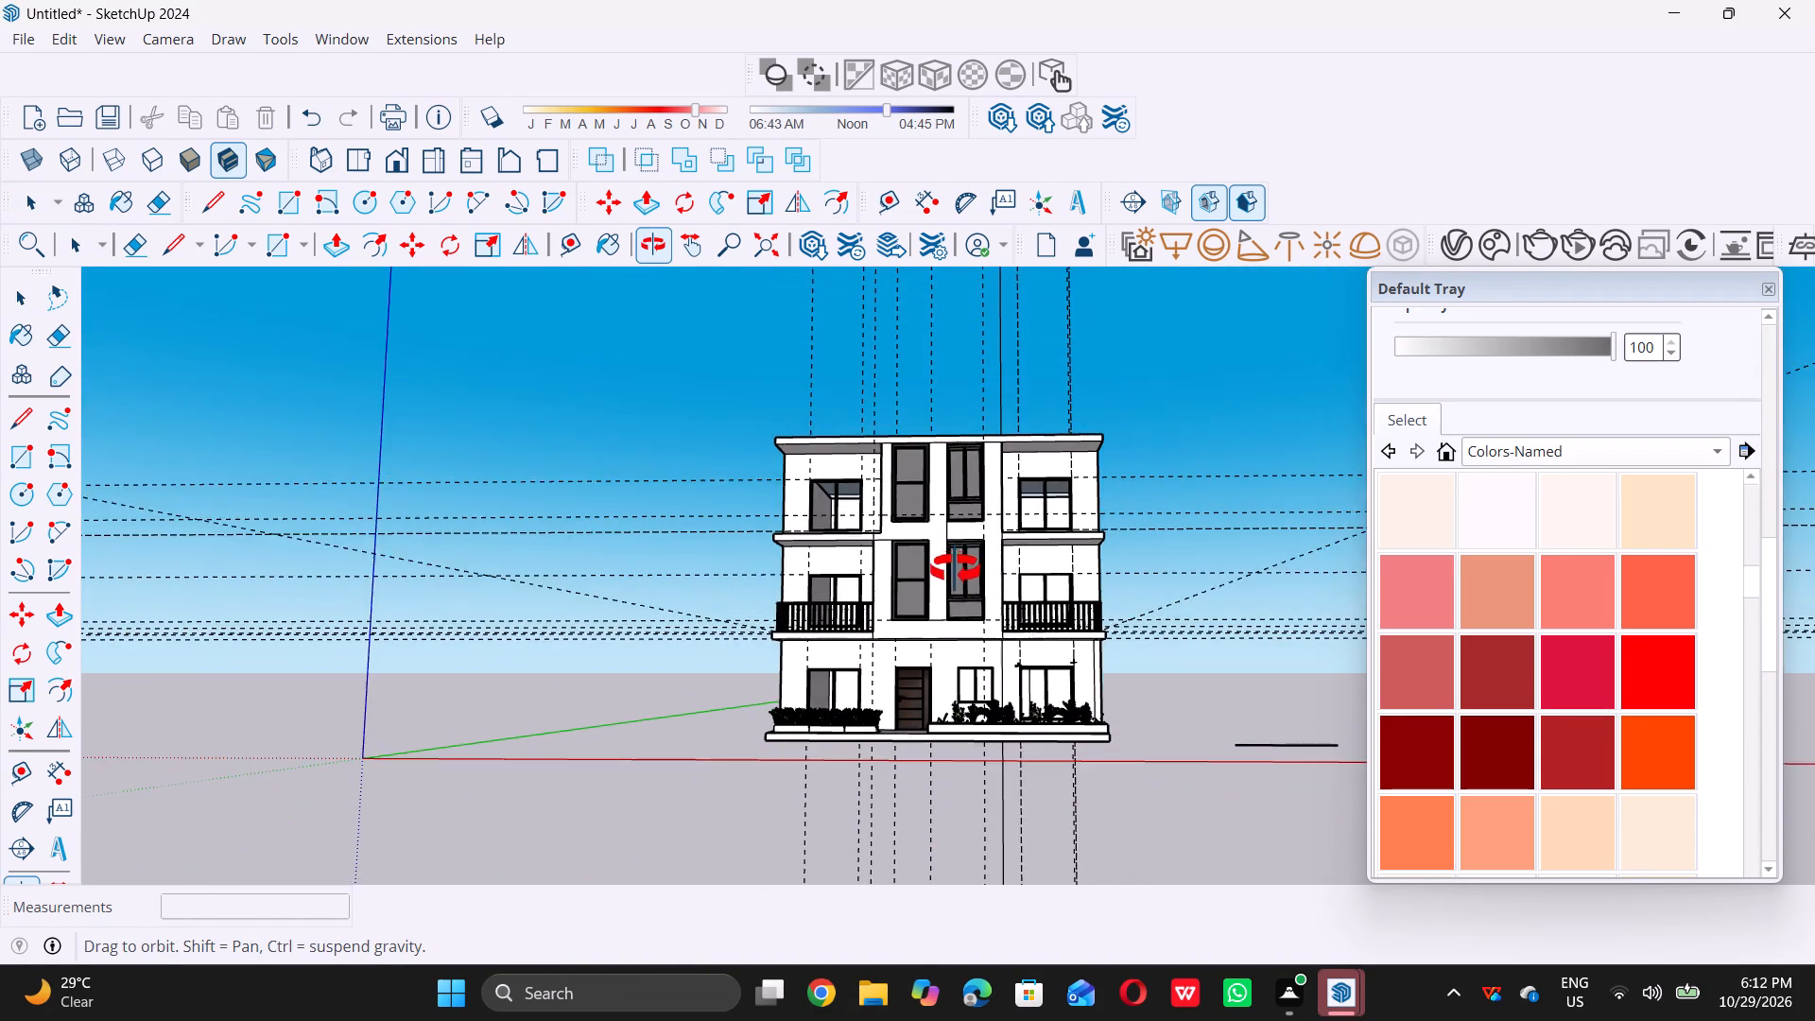
middle_click_drag(955, 569, 950, 575)
scroll(1019, 465, "up", 10)
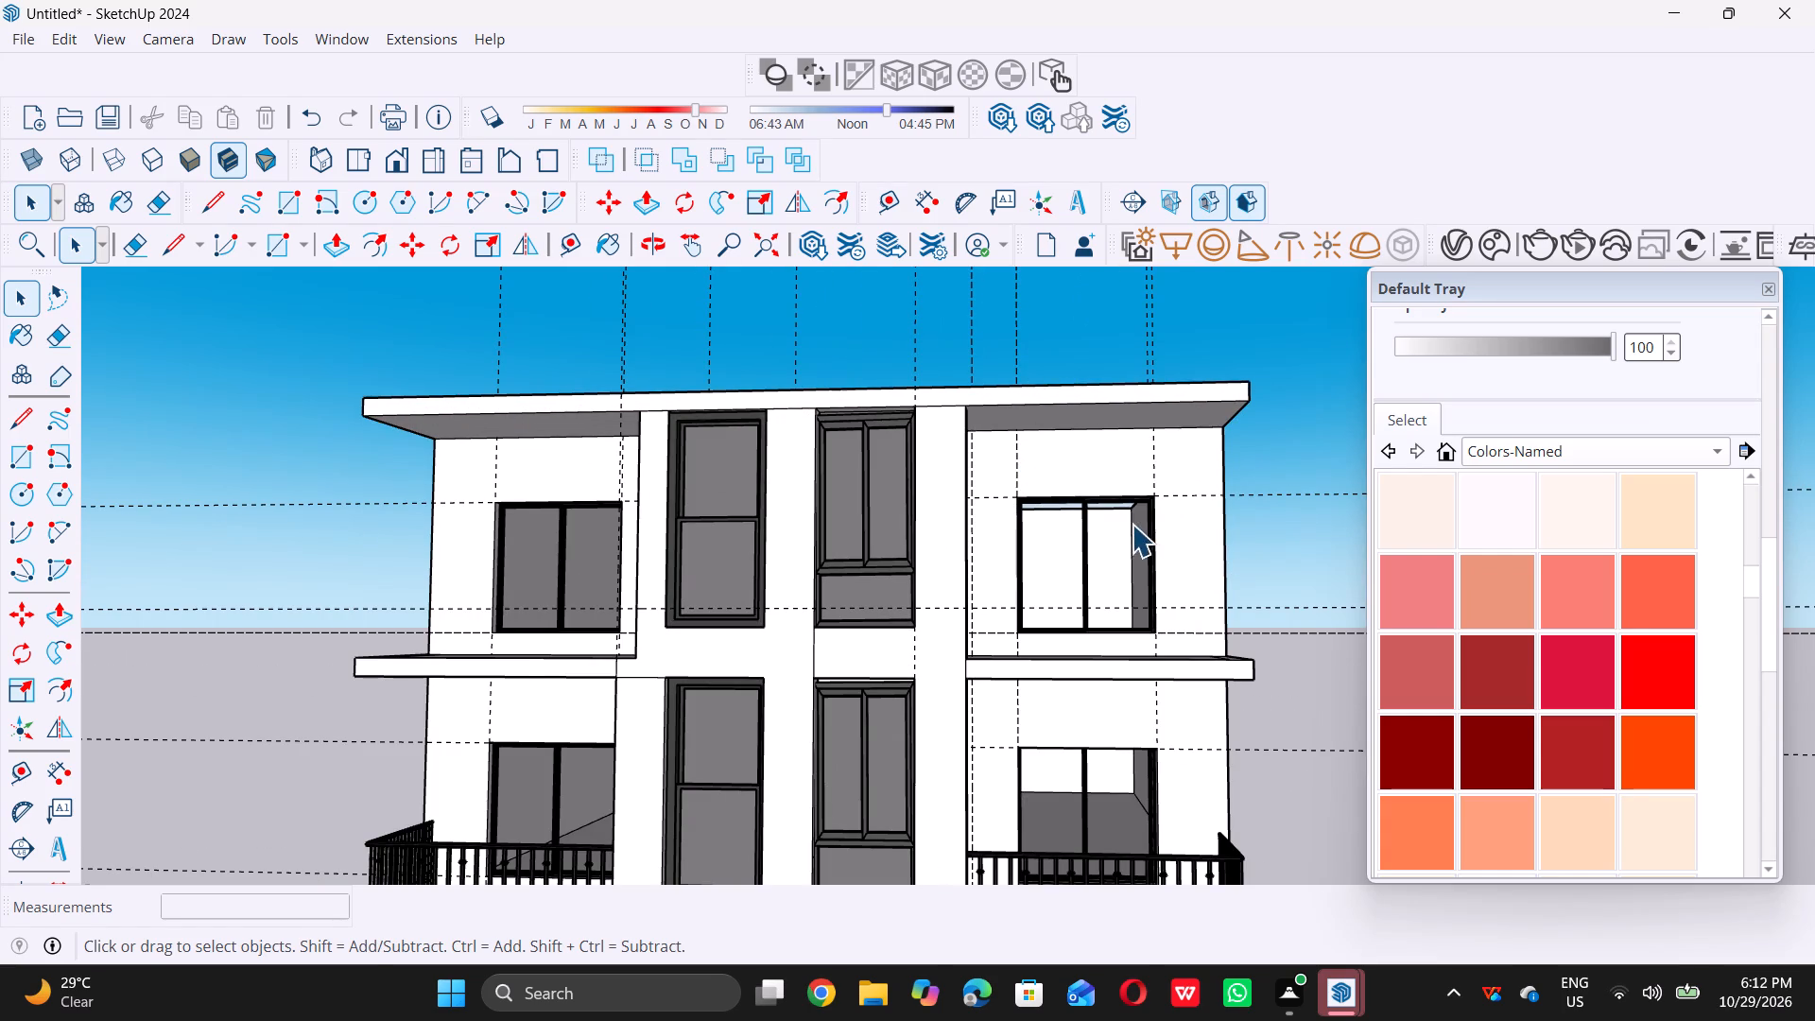
middle_click_drag(1014, 584, 1025, 597)
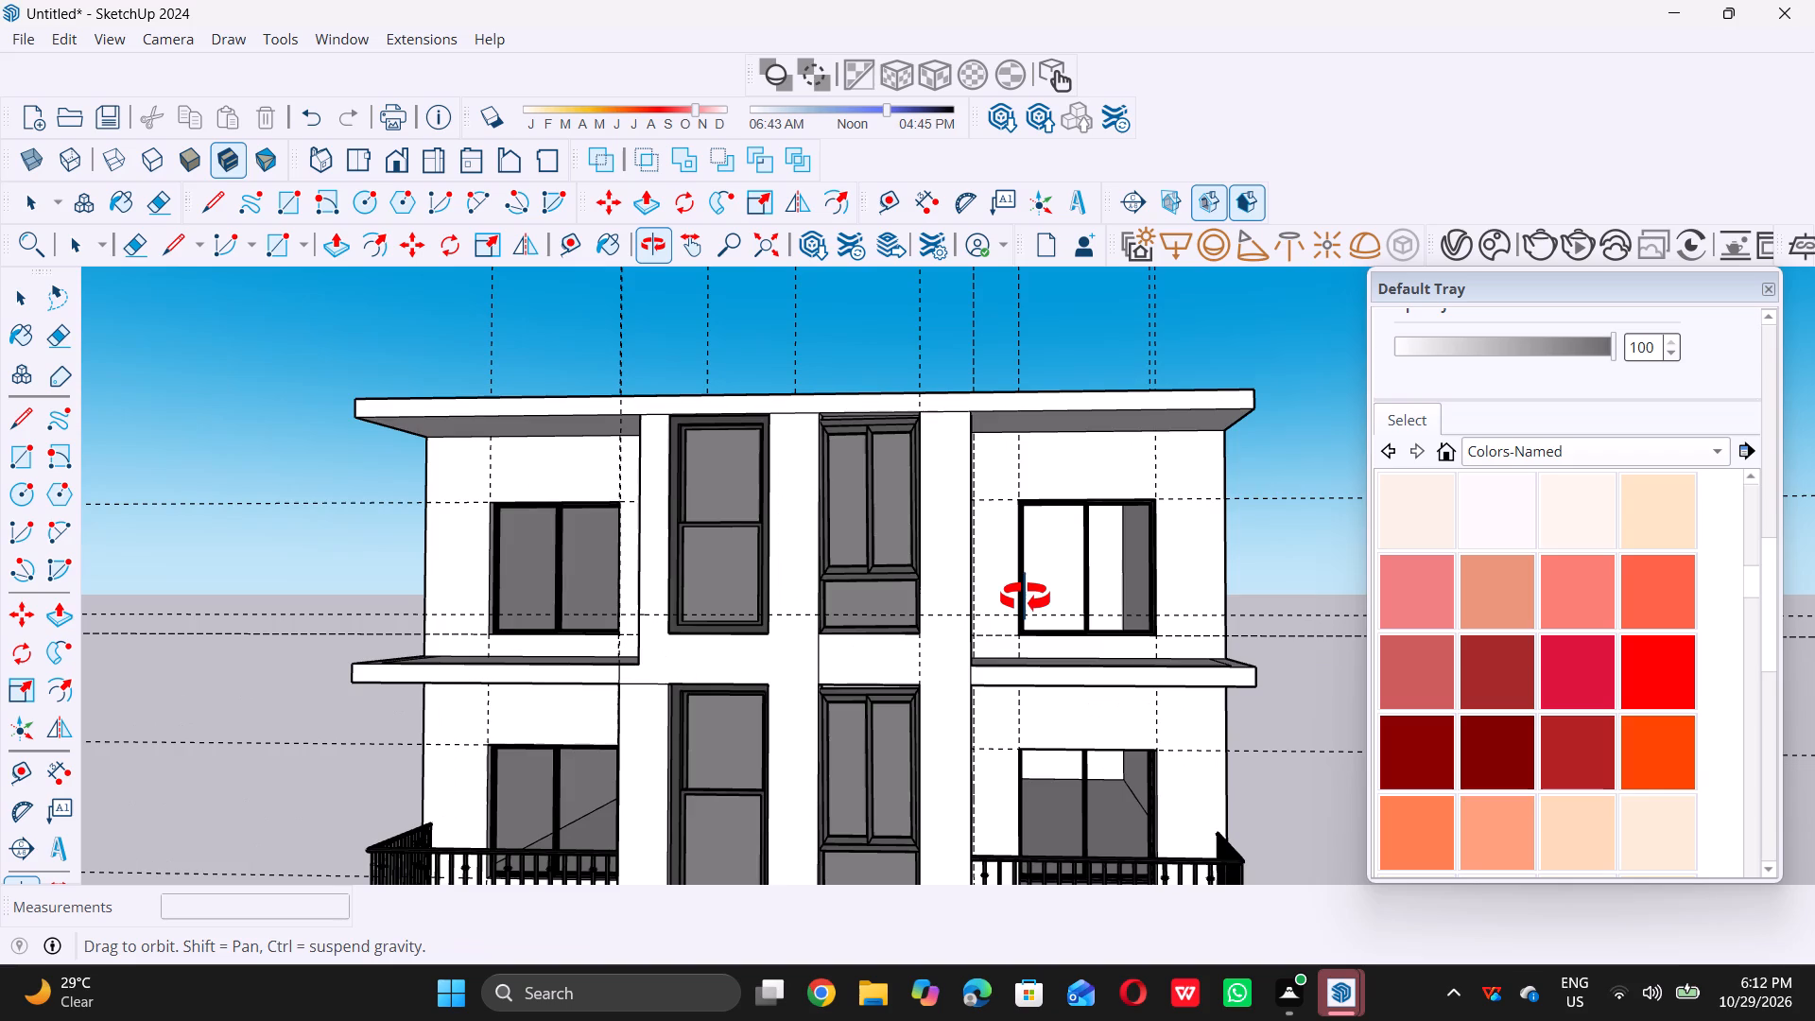
middle_click_drag(1025, 597, 1100, 618)
scroll(1100, 618, "down", 8)
middle_click_drag(1080, 605, 1028, 629)
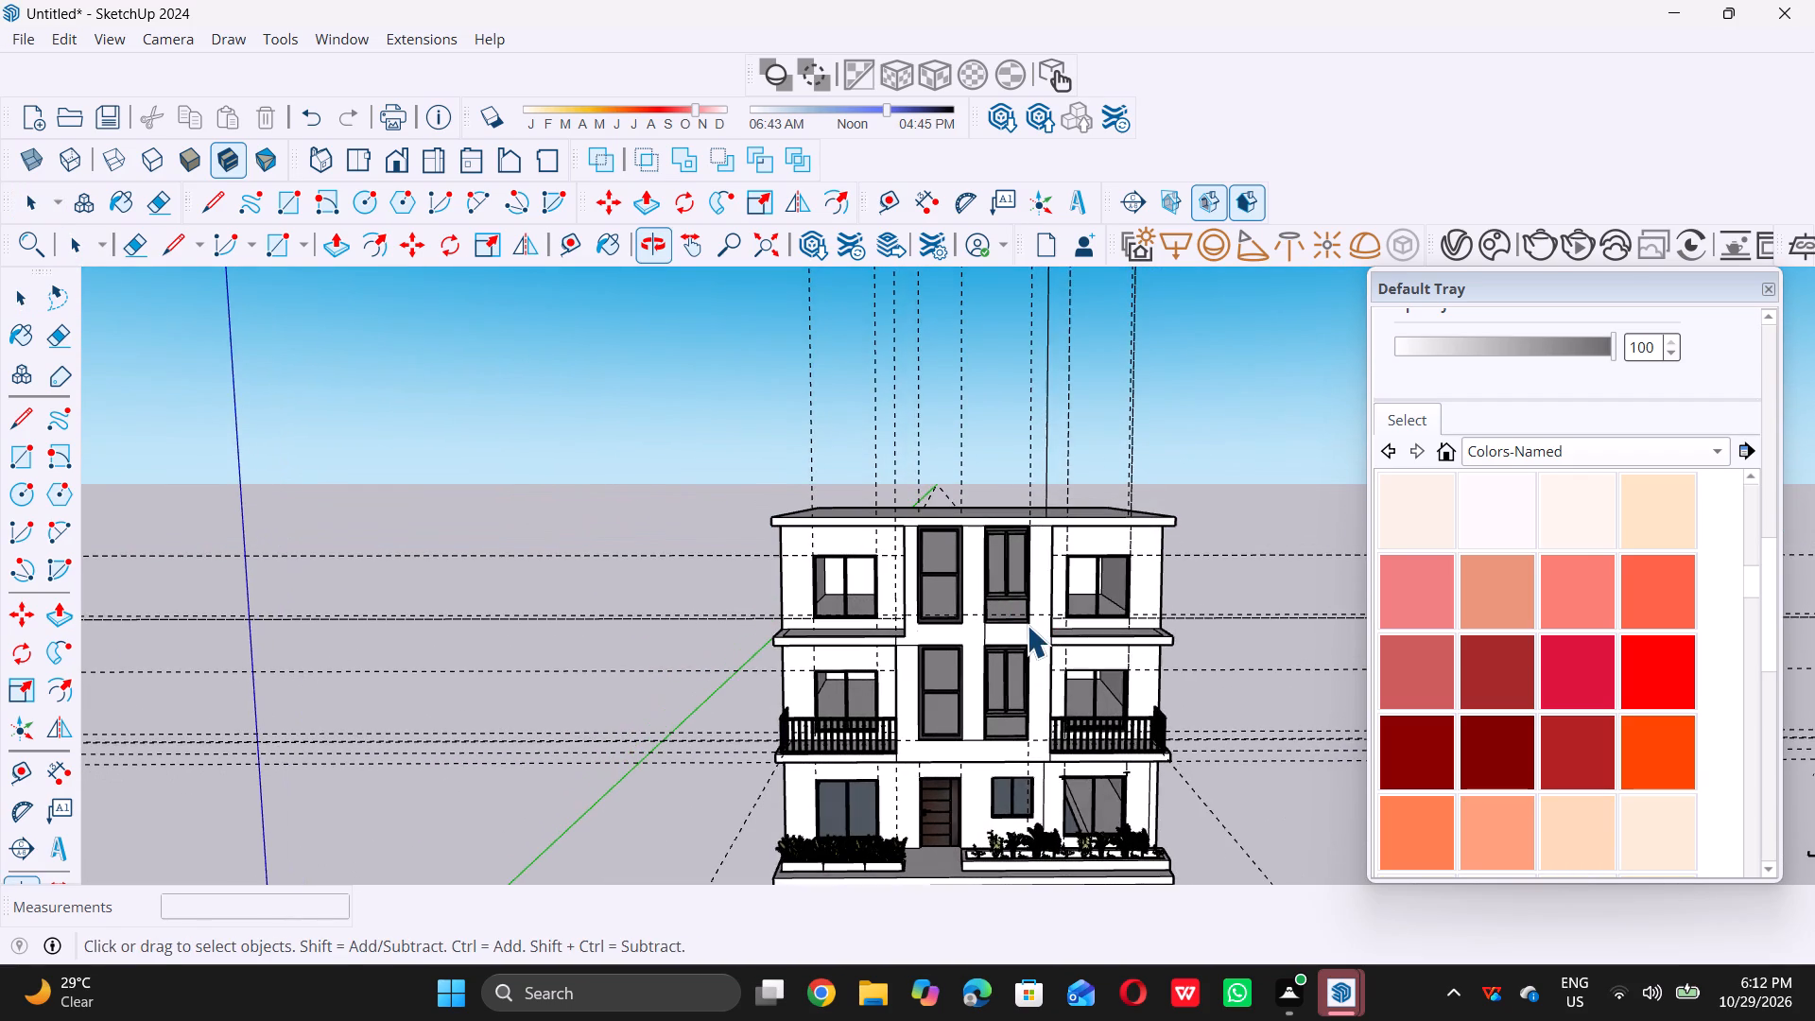
scroll(1027, 625, "down", 4)
middle_click_drag(913, 685, 1110, 738)
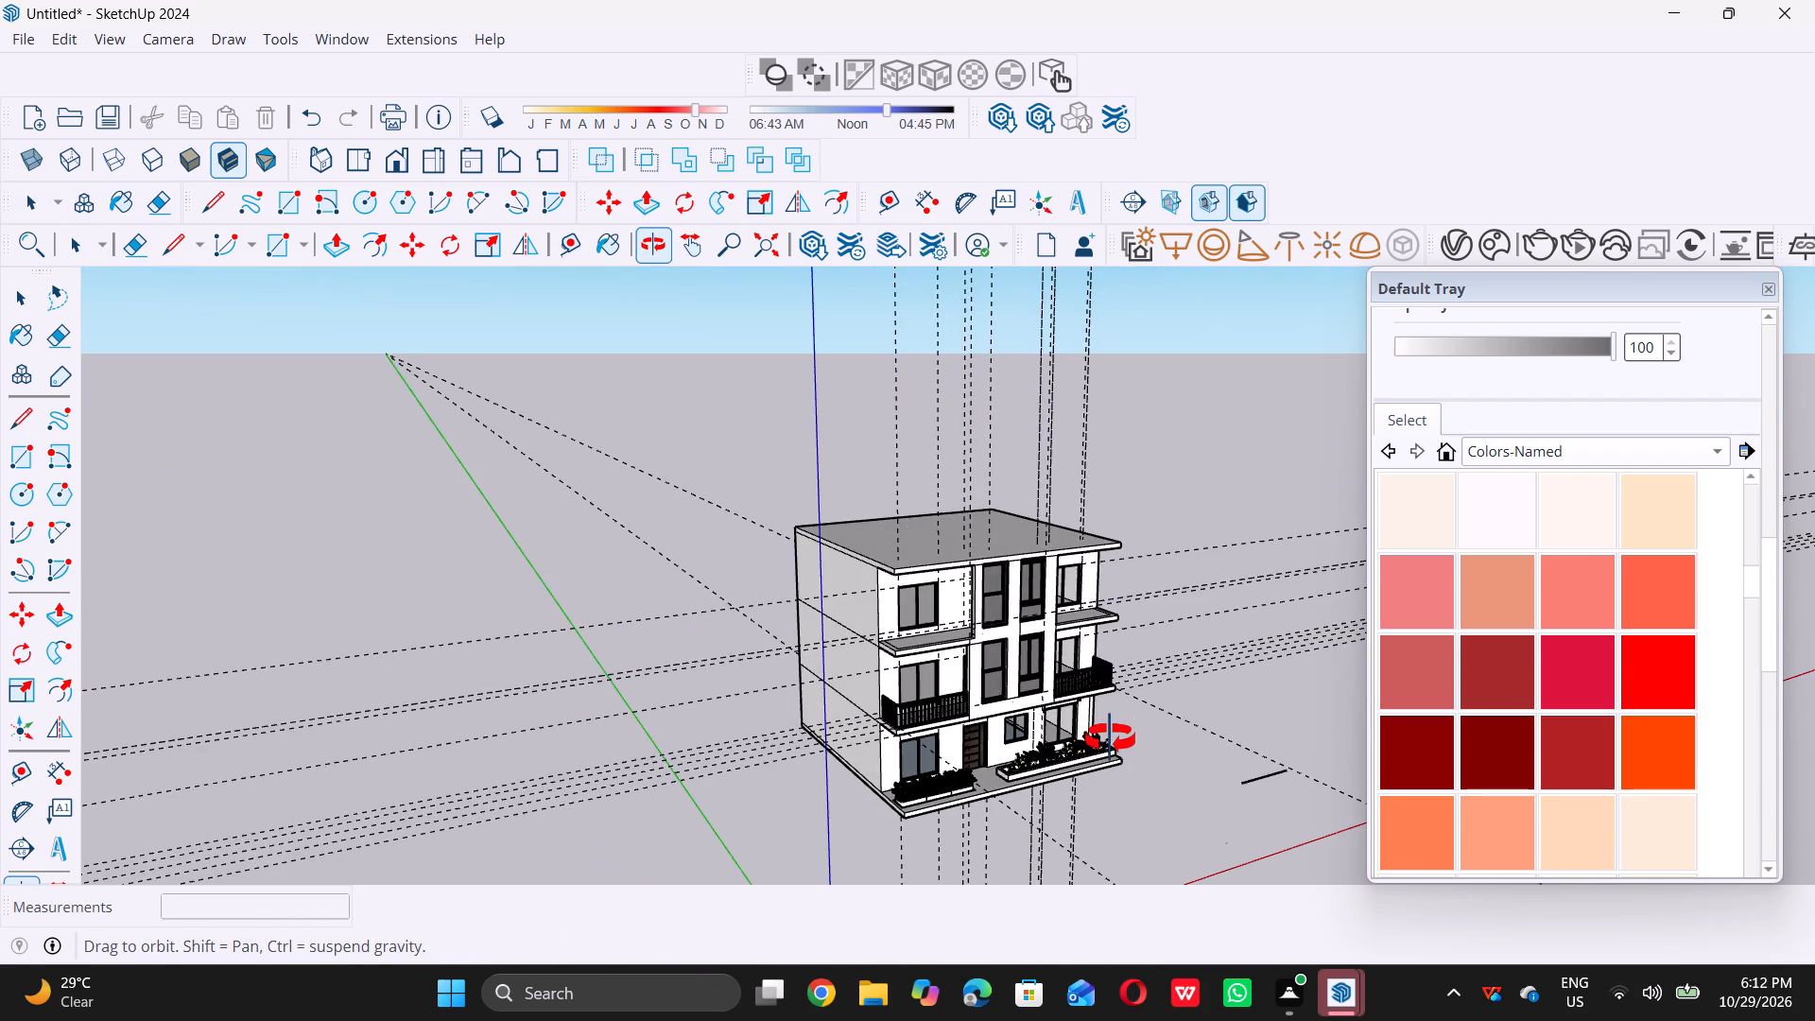
middle_click_drag(1110, 738, 1108, 738)
scroll(1042, 638, "up", 4)
scroll(885, 596, "up", 5)
scroll(891, 600, "down", 6)
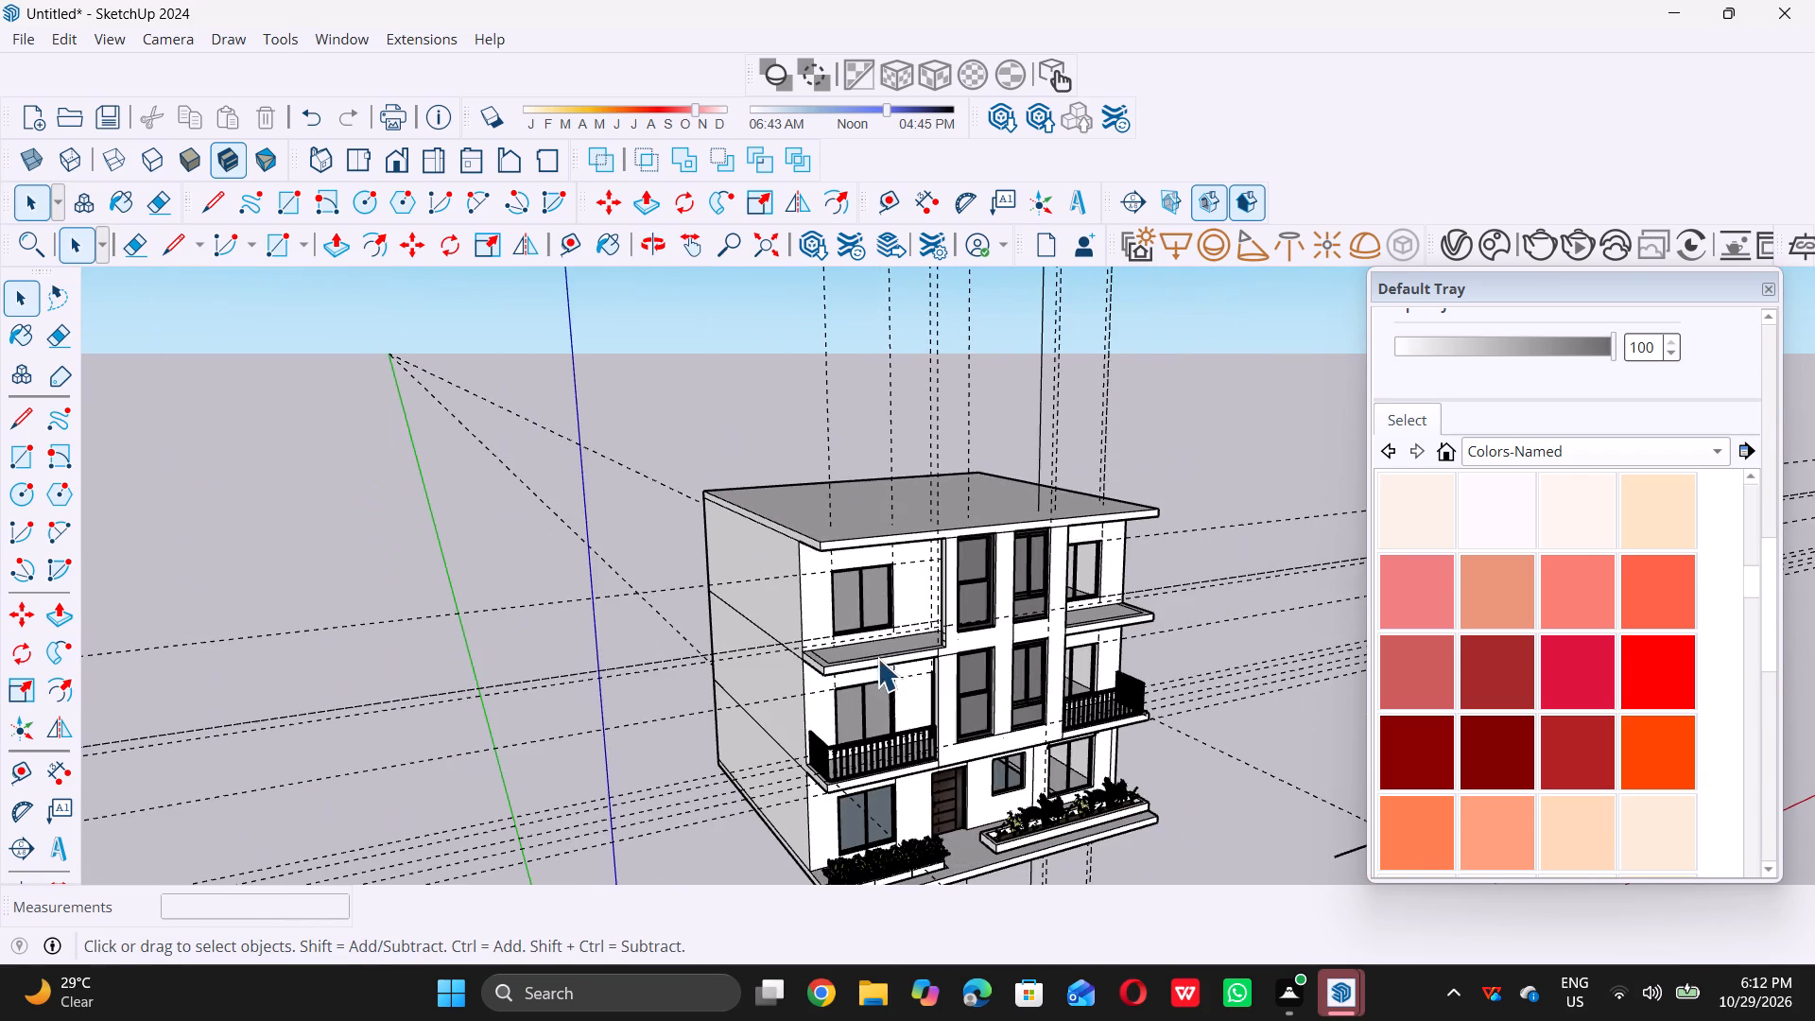
middle_click_drag(877, 658, 969, 639)
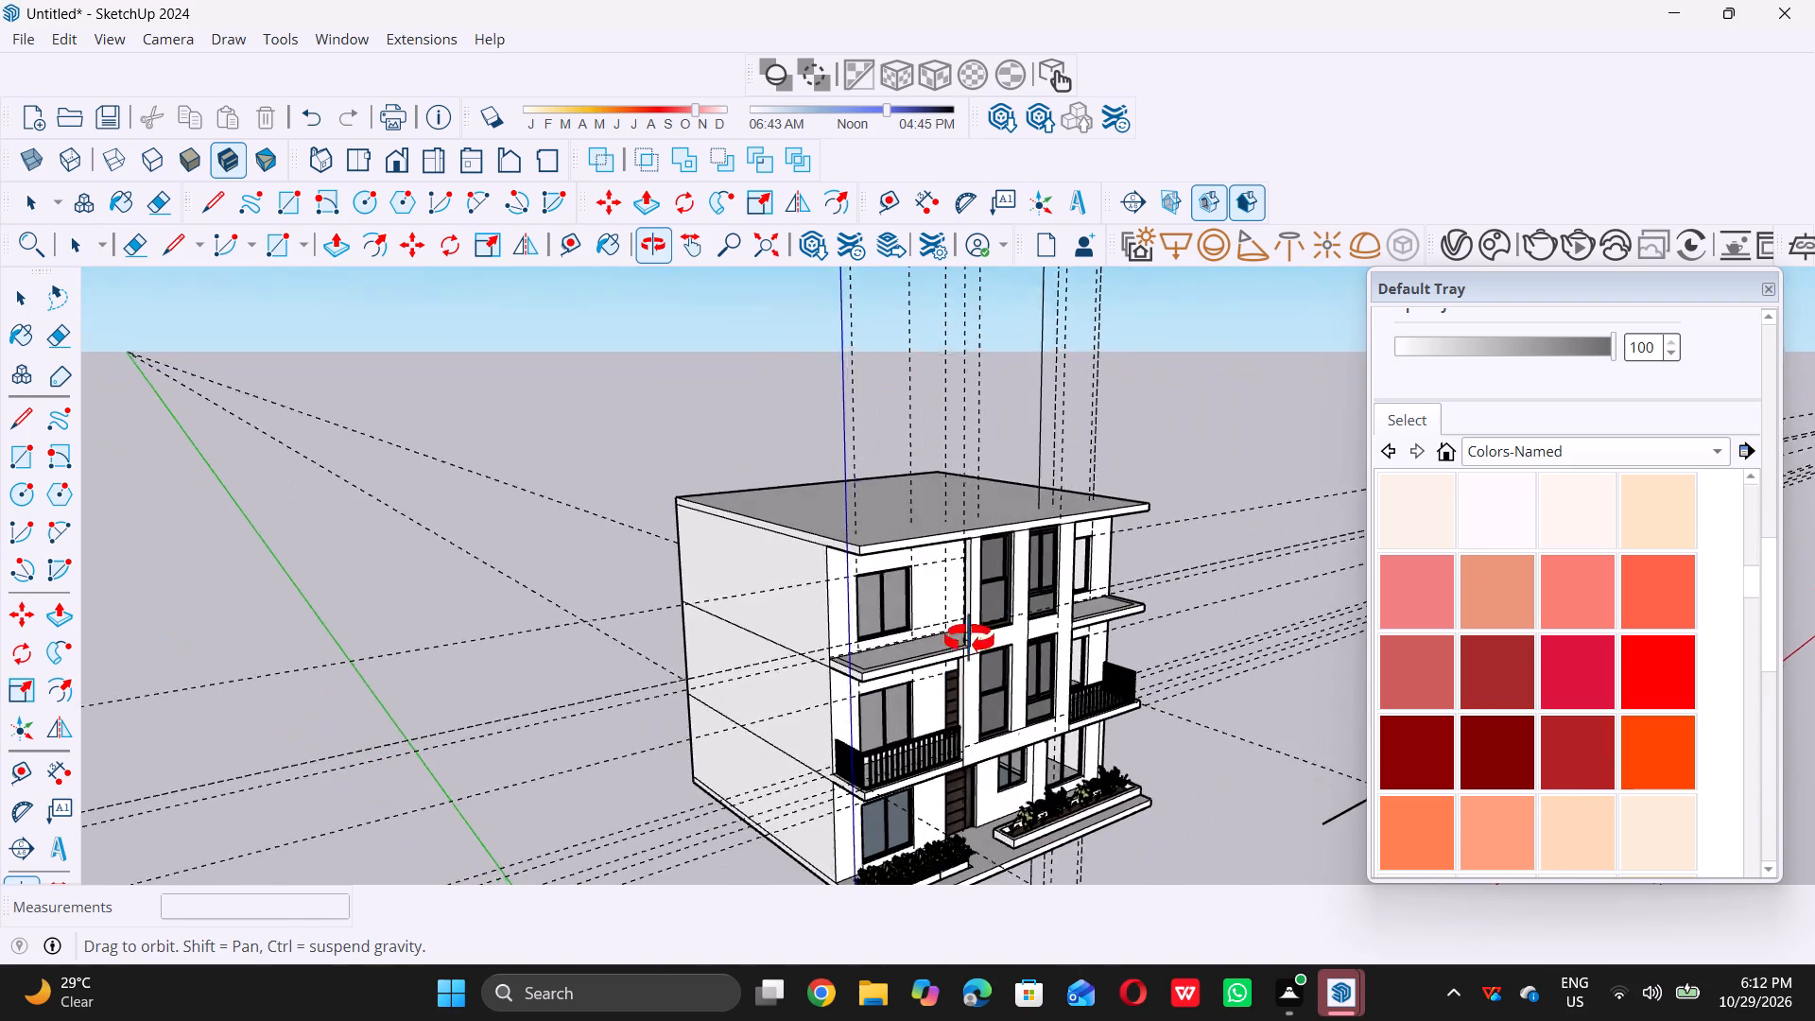
middle_click_drag(969, 639, 1044, 614)
Draw a 4' by 7' door rectangle on the top-storey front wall between the left window and the column, from the guides' intersection to the balcony floor.
scroll(1000, 568, "up", 5)
scroll(888, 578, "up", 5)
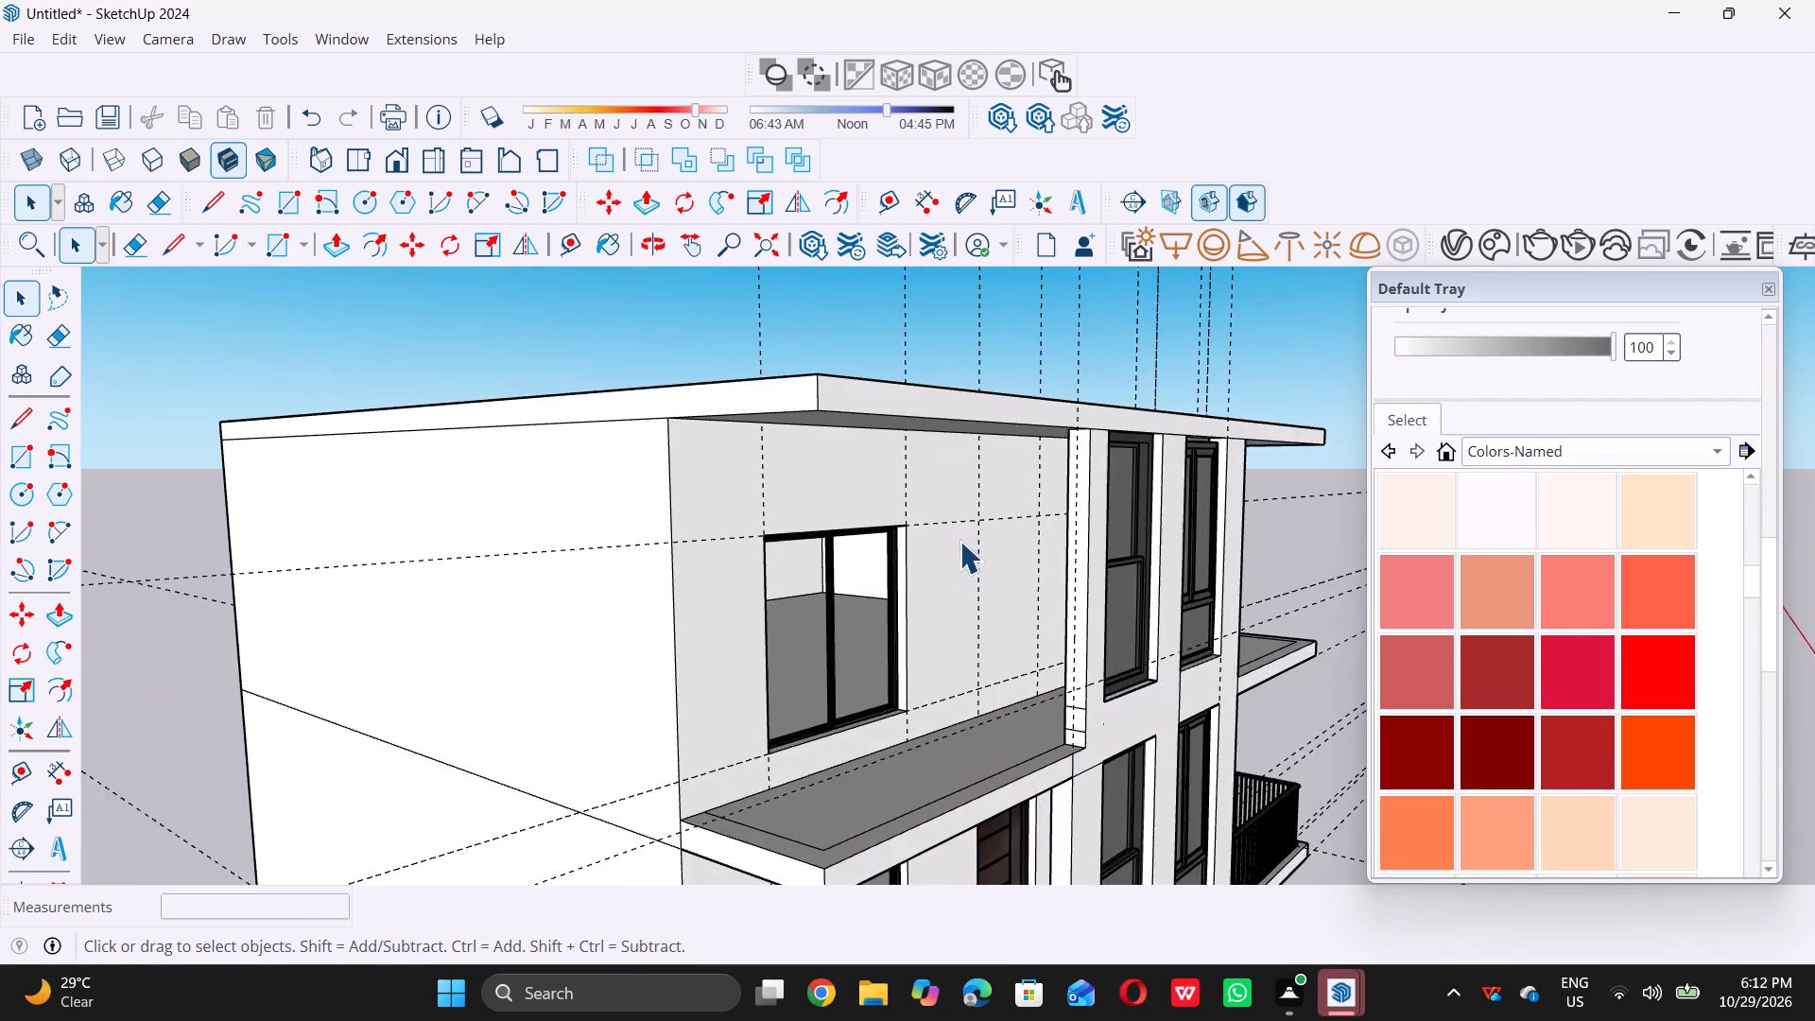
scroll(963, 536, "up", 4)
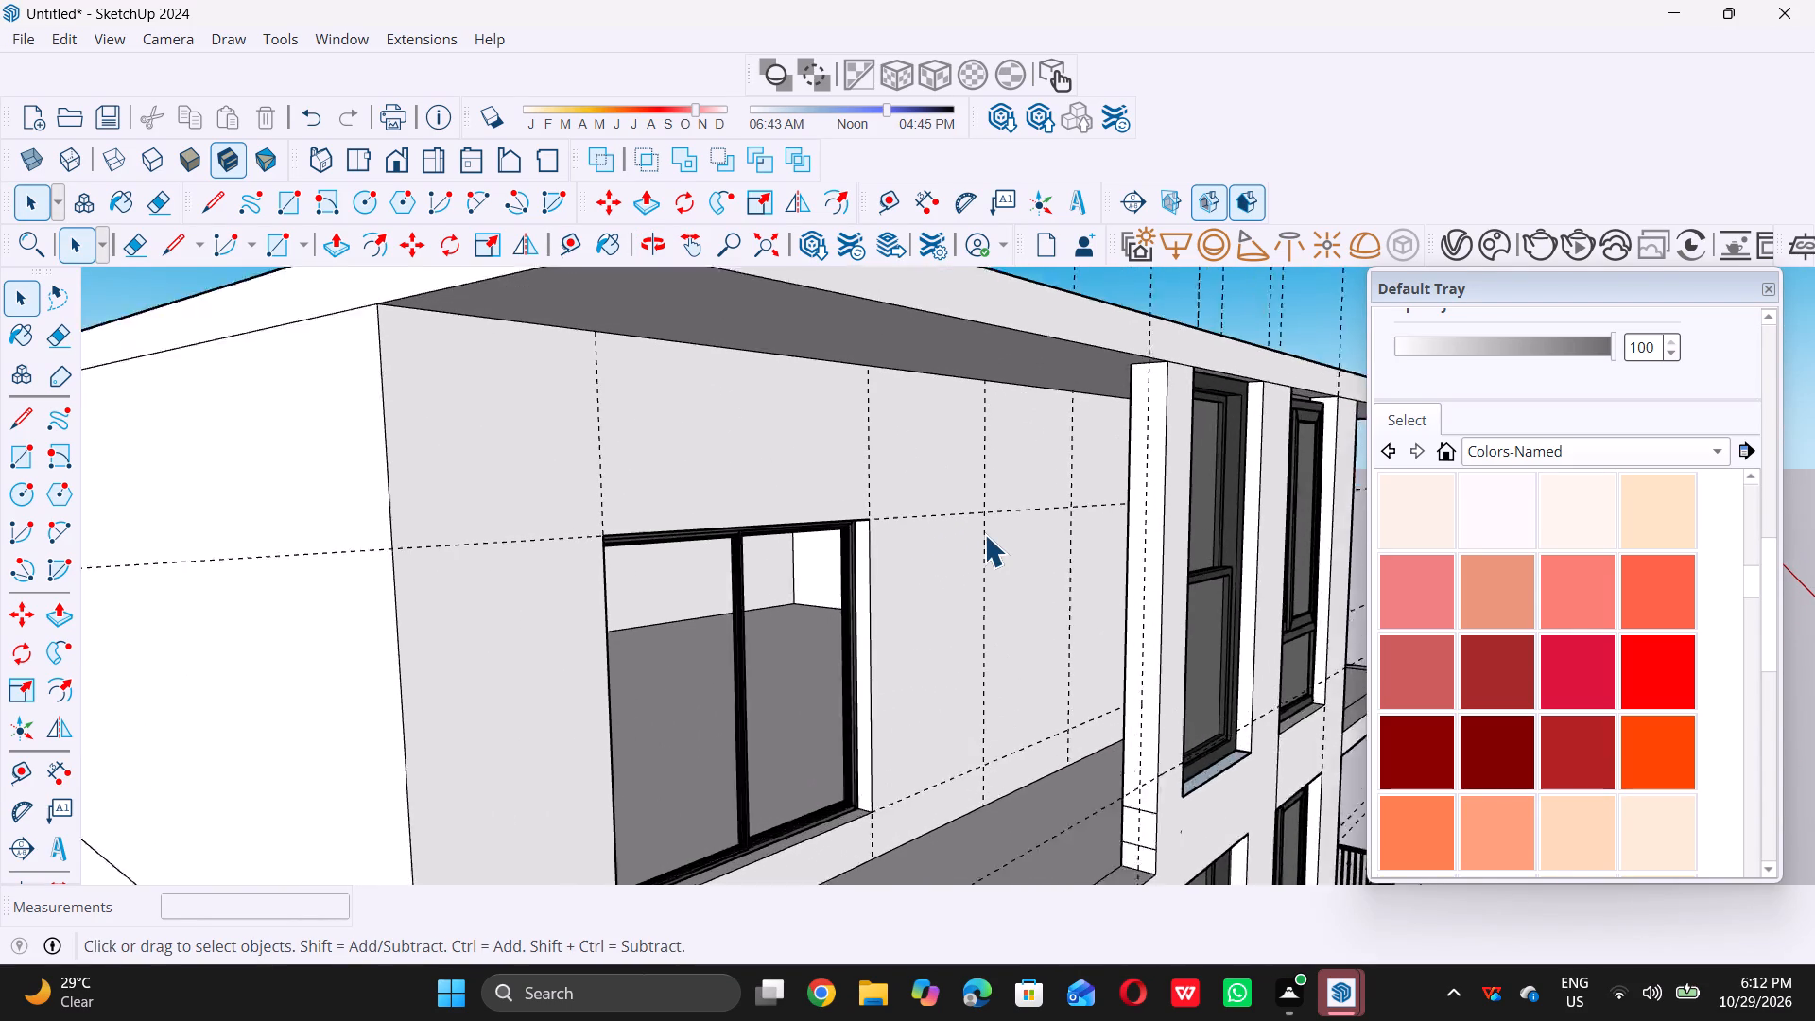
scroll(984, 534, "up", 2)
key("r")
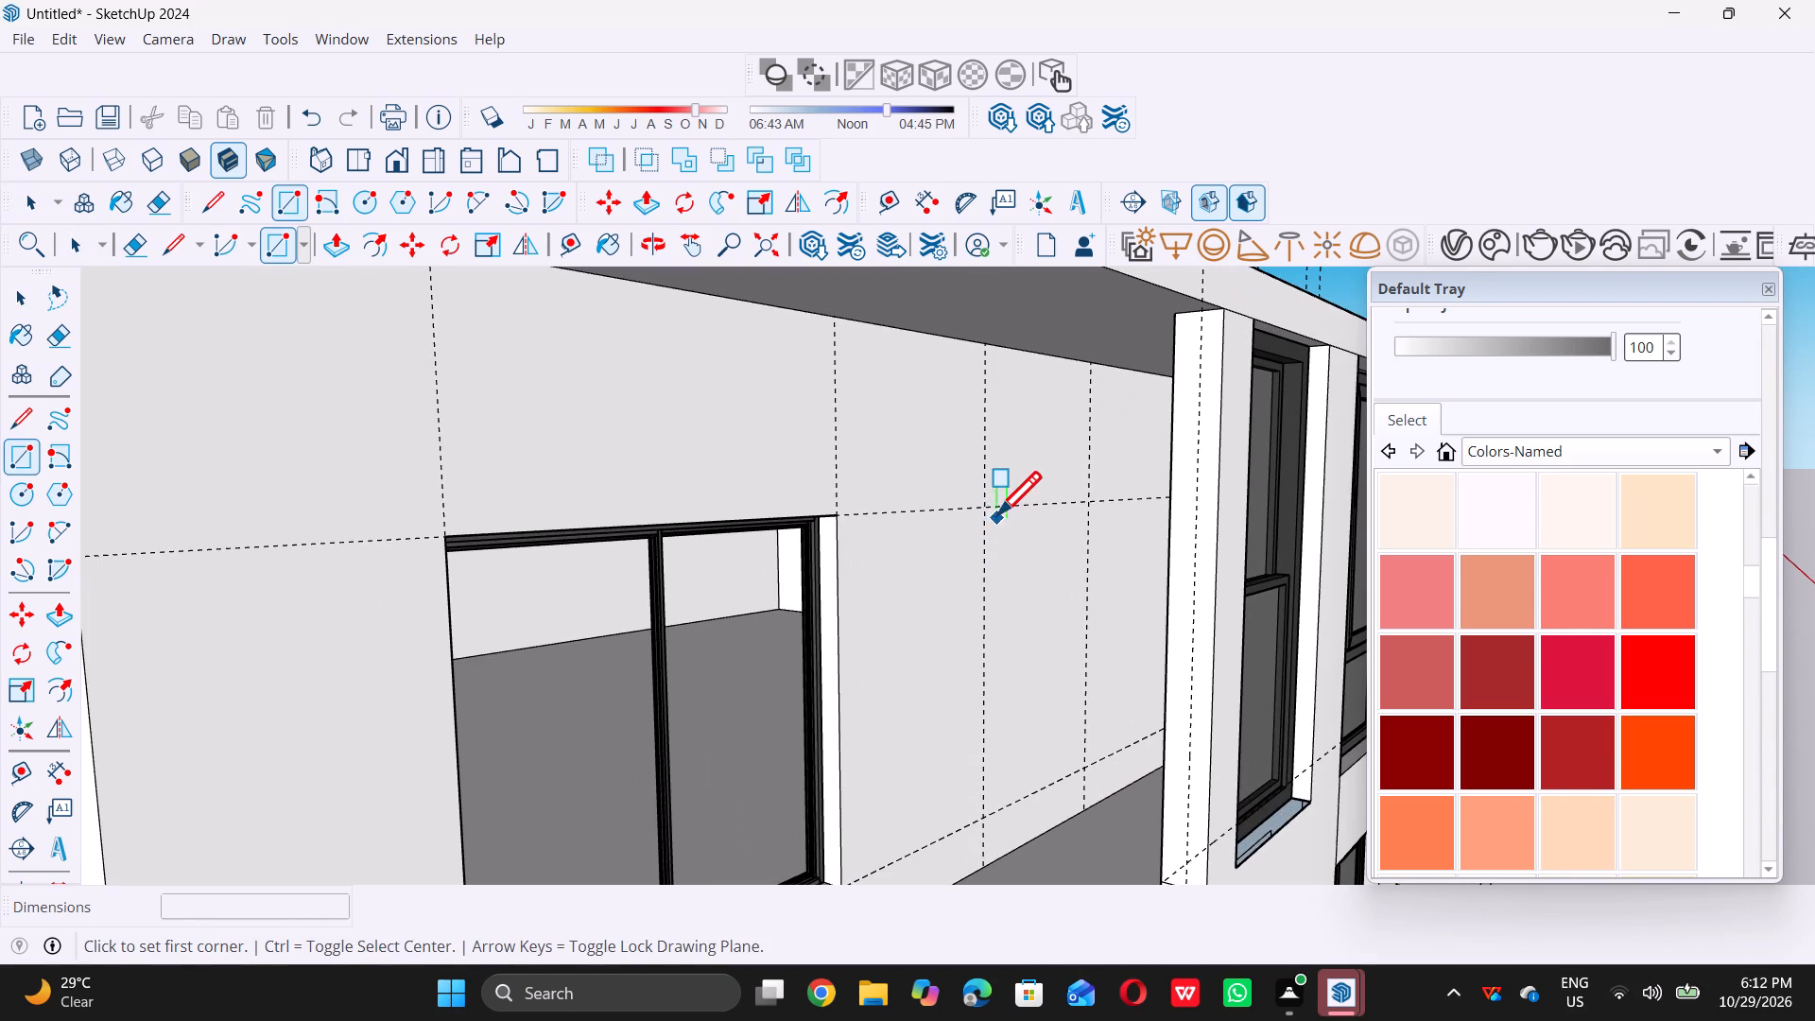
left_click(991, 506)
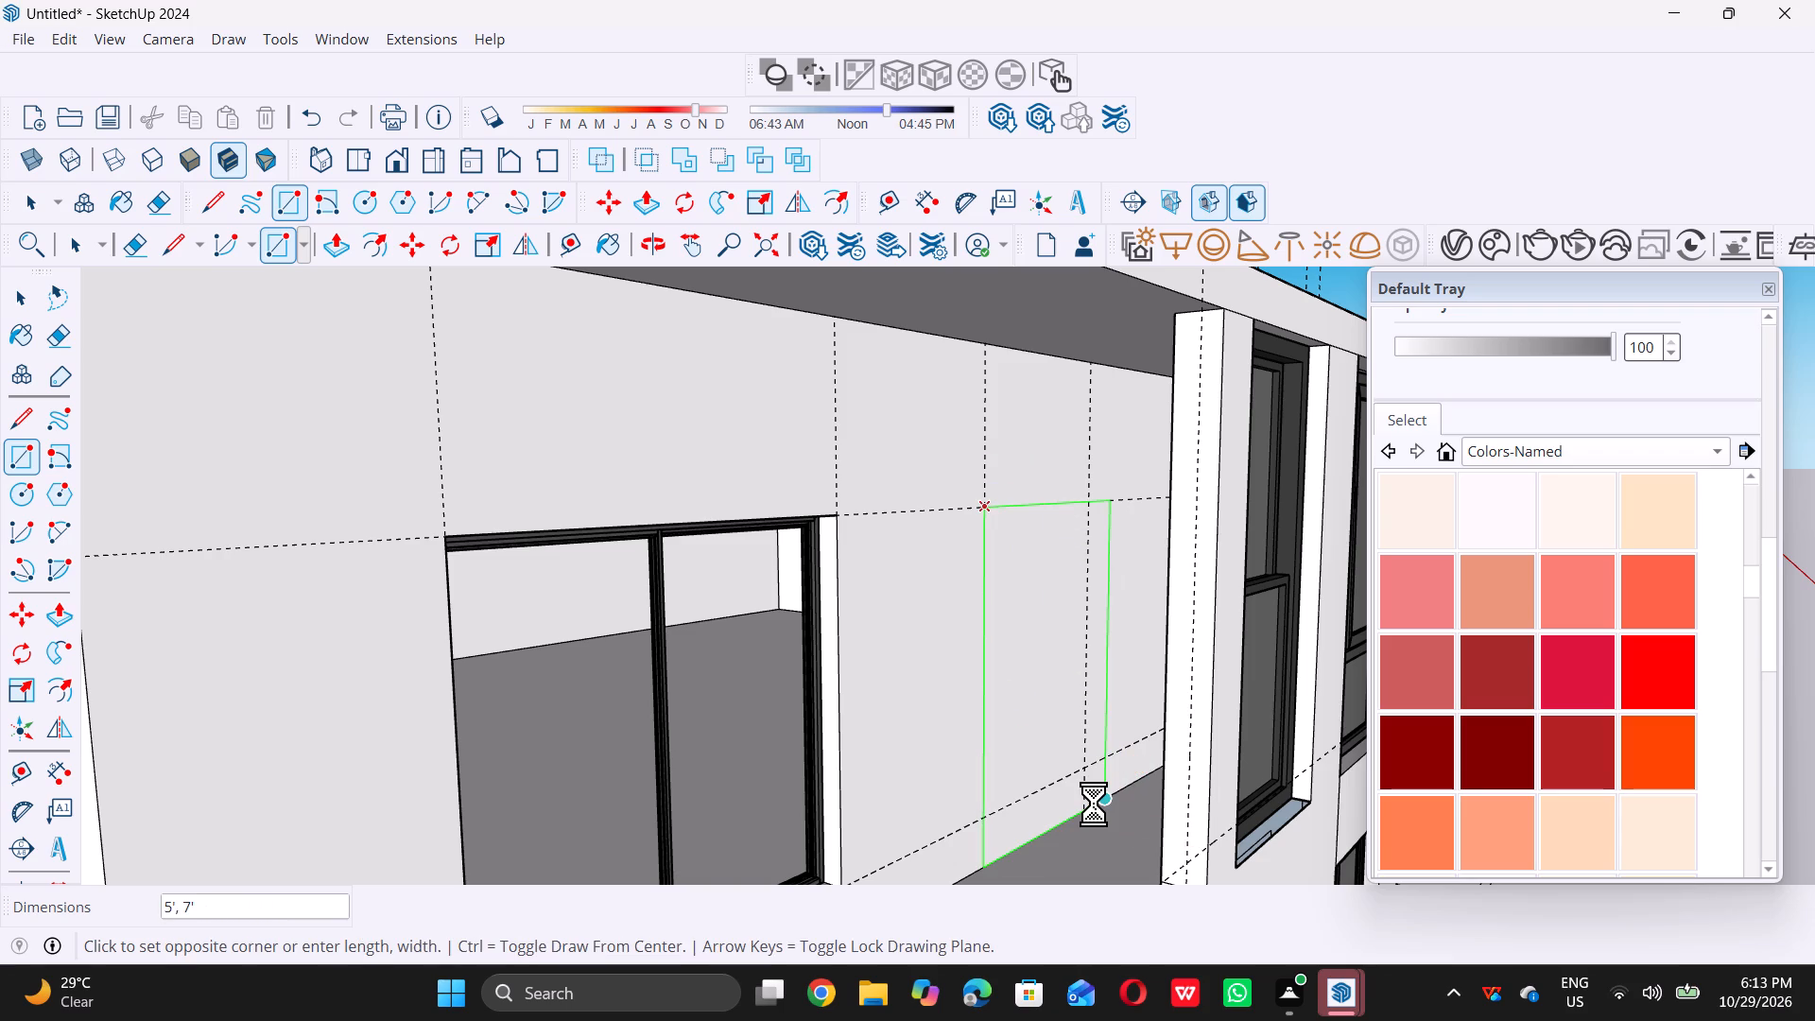
scroll(1094, 804, "up", 4)
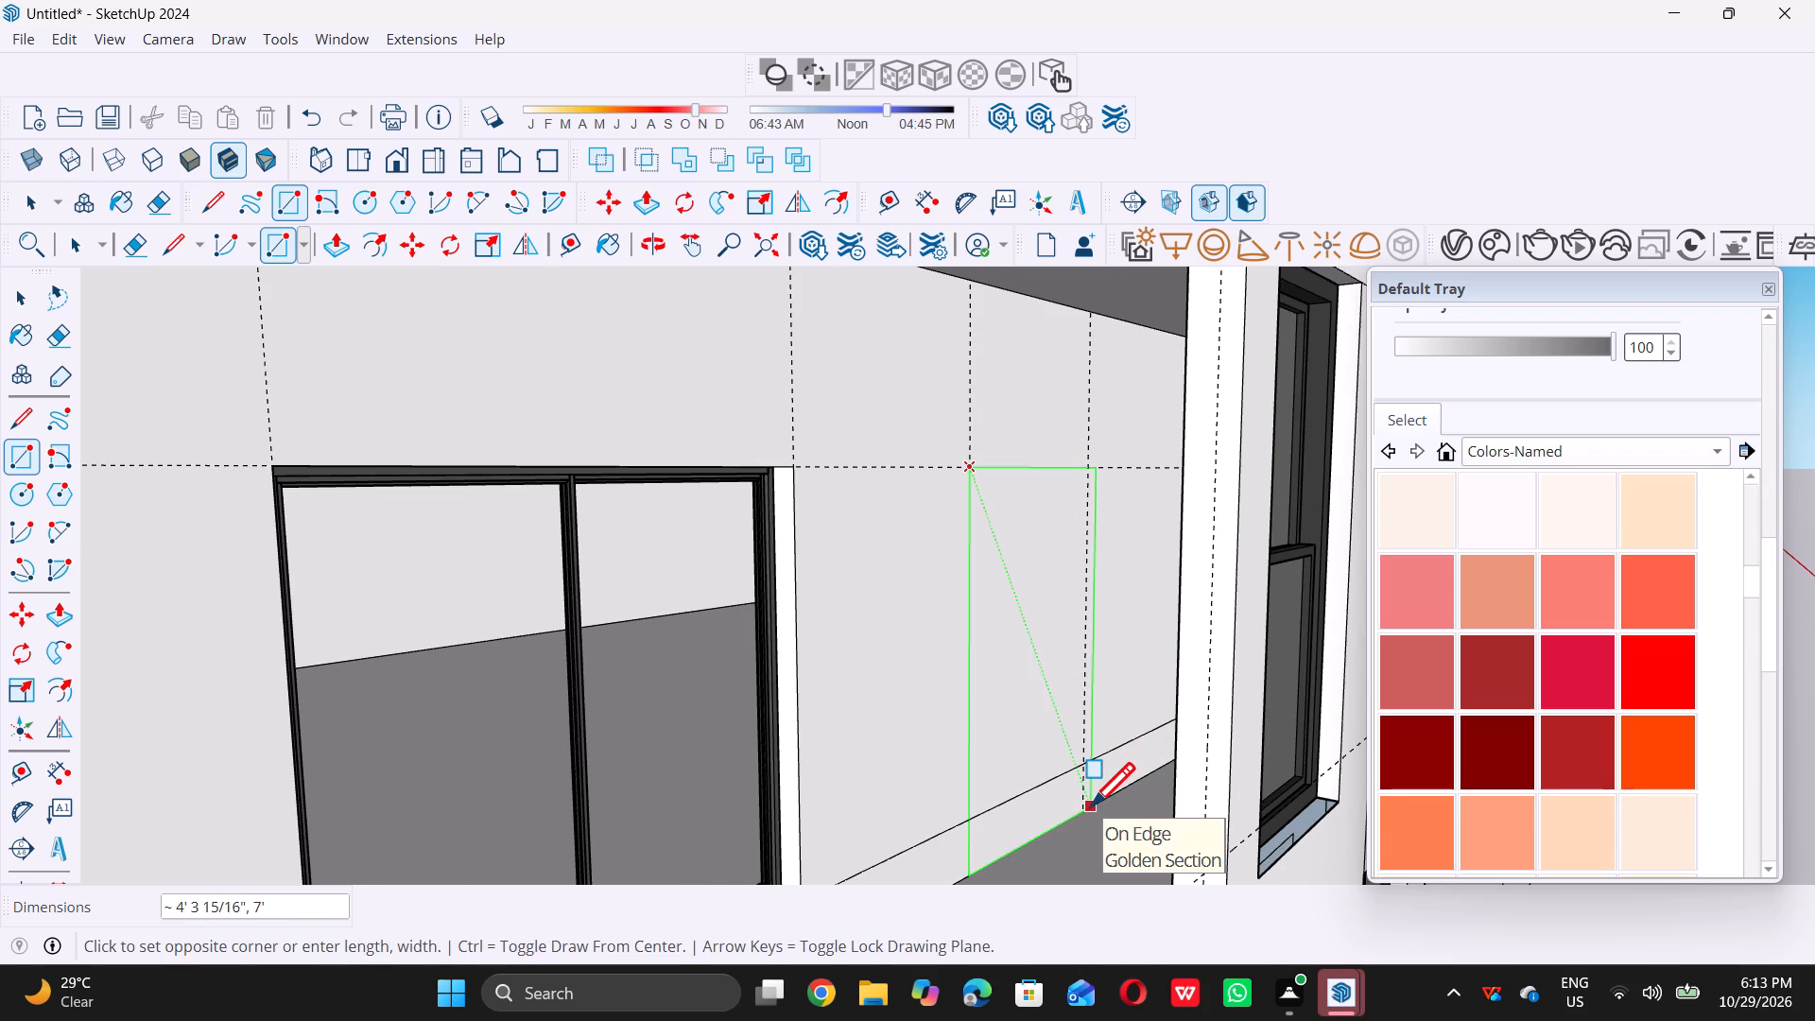
triple_click(1088, 804)
left_click(1088, 803)
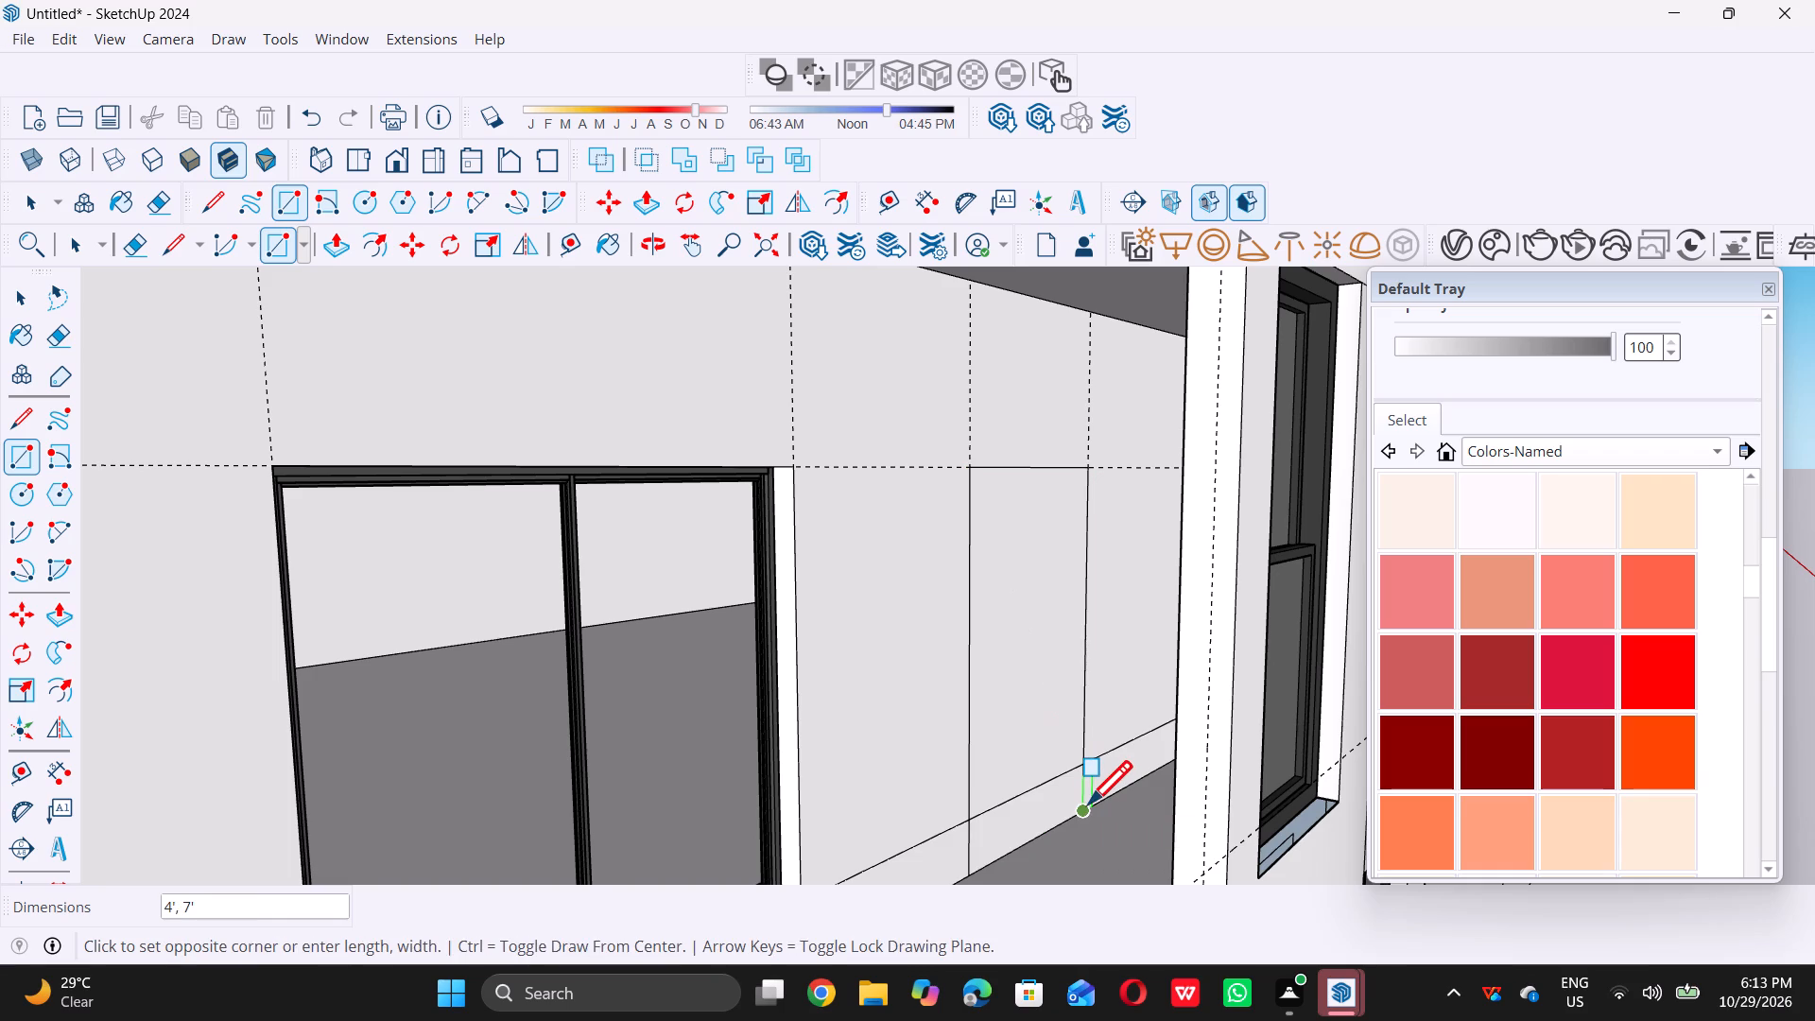
key("space")
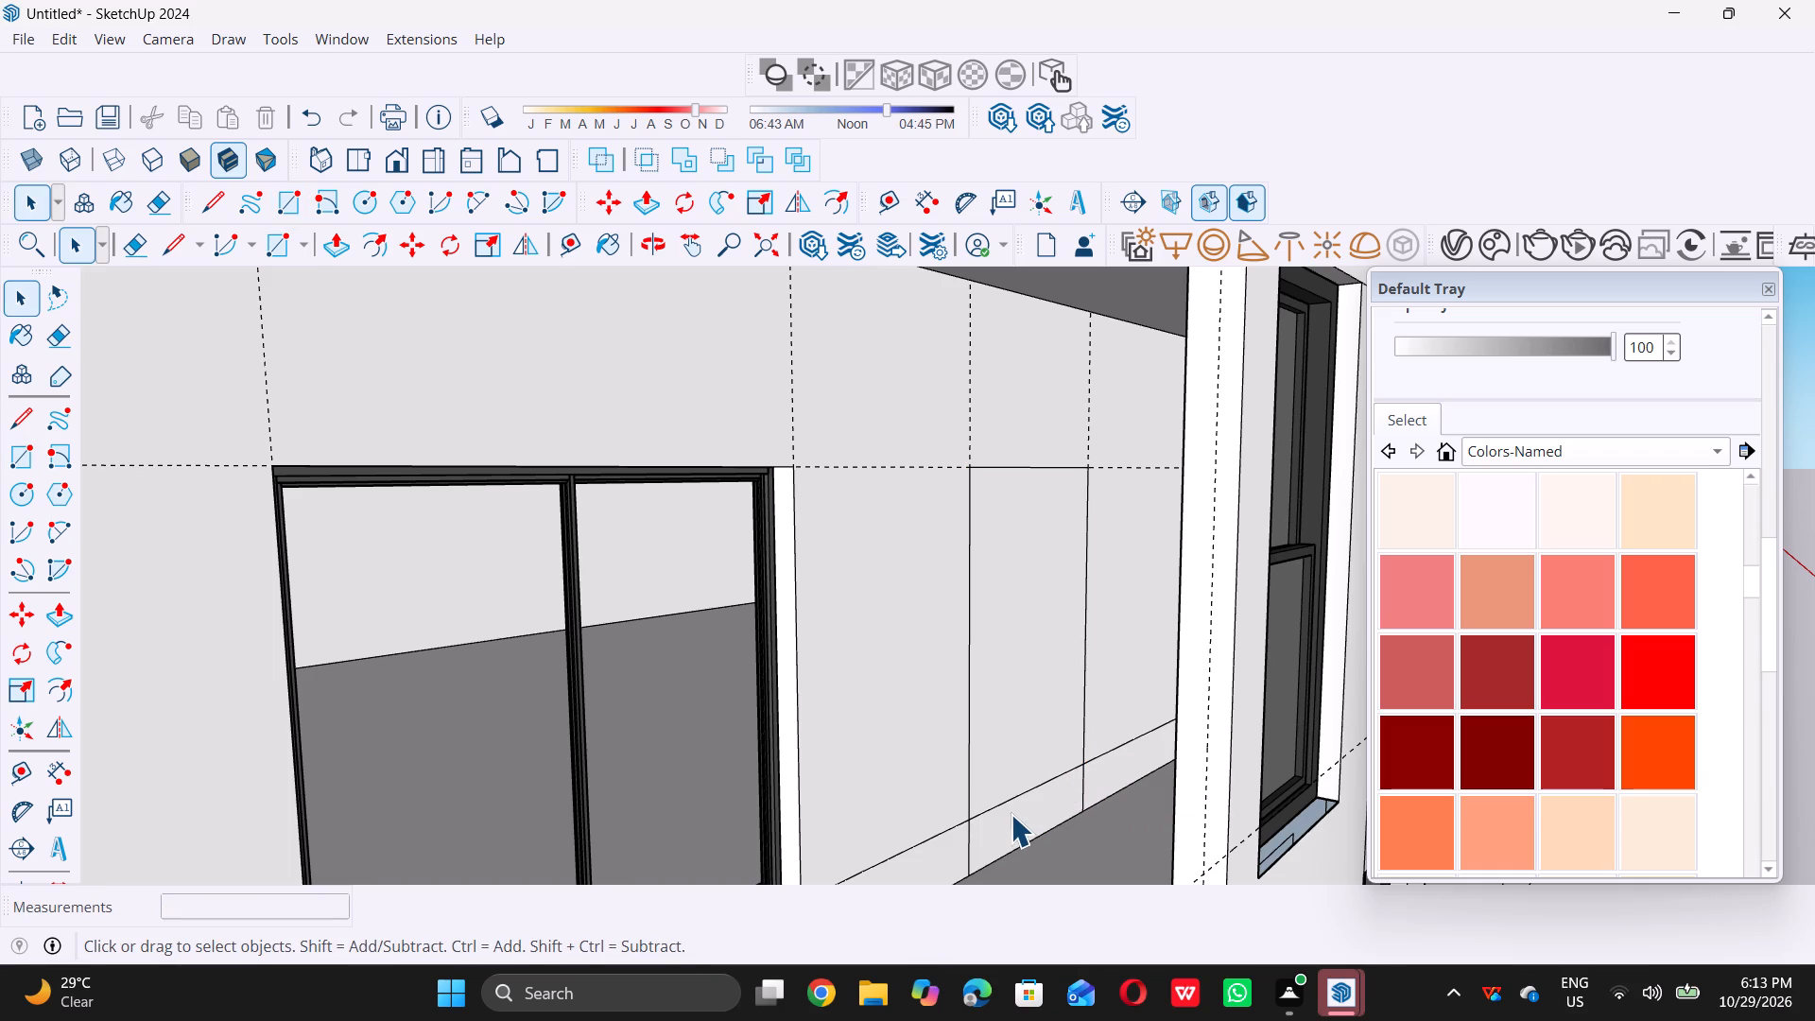
Erase the horizontal seam edge crossing the lower part of the new door rectangle.
key("e")
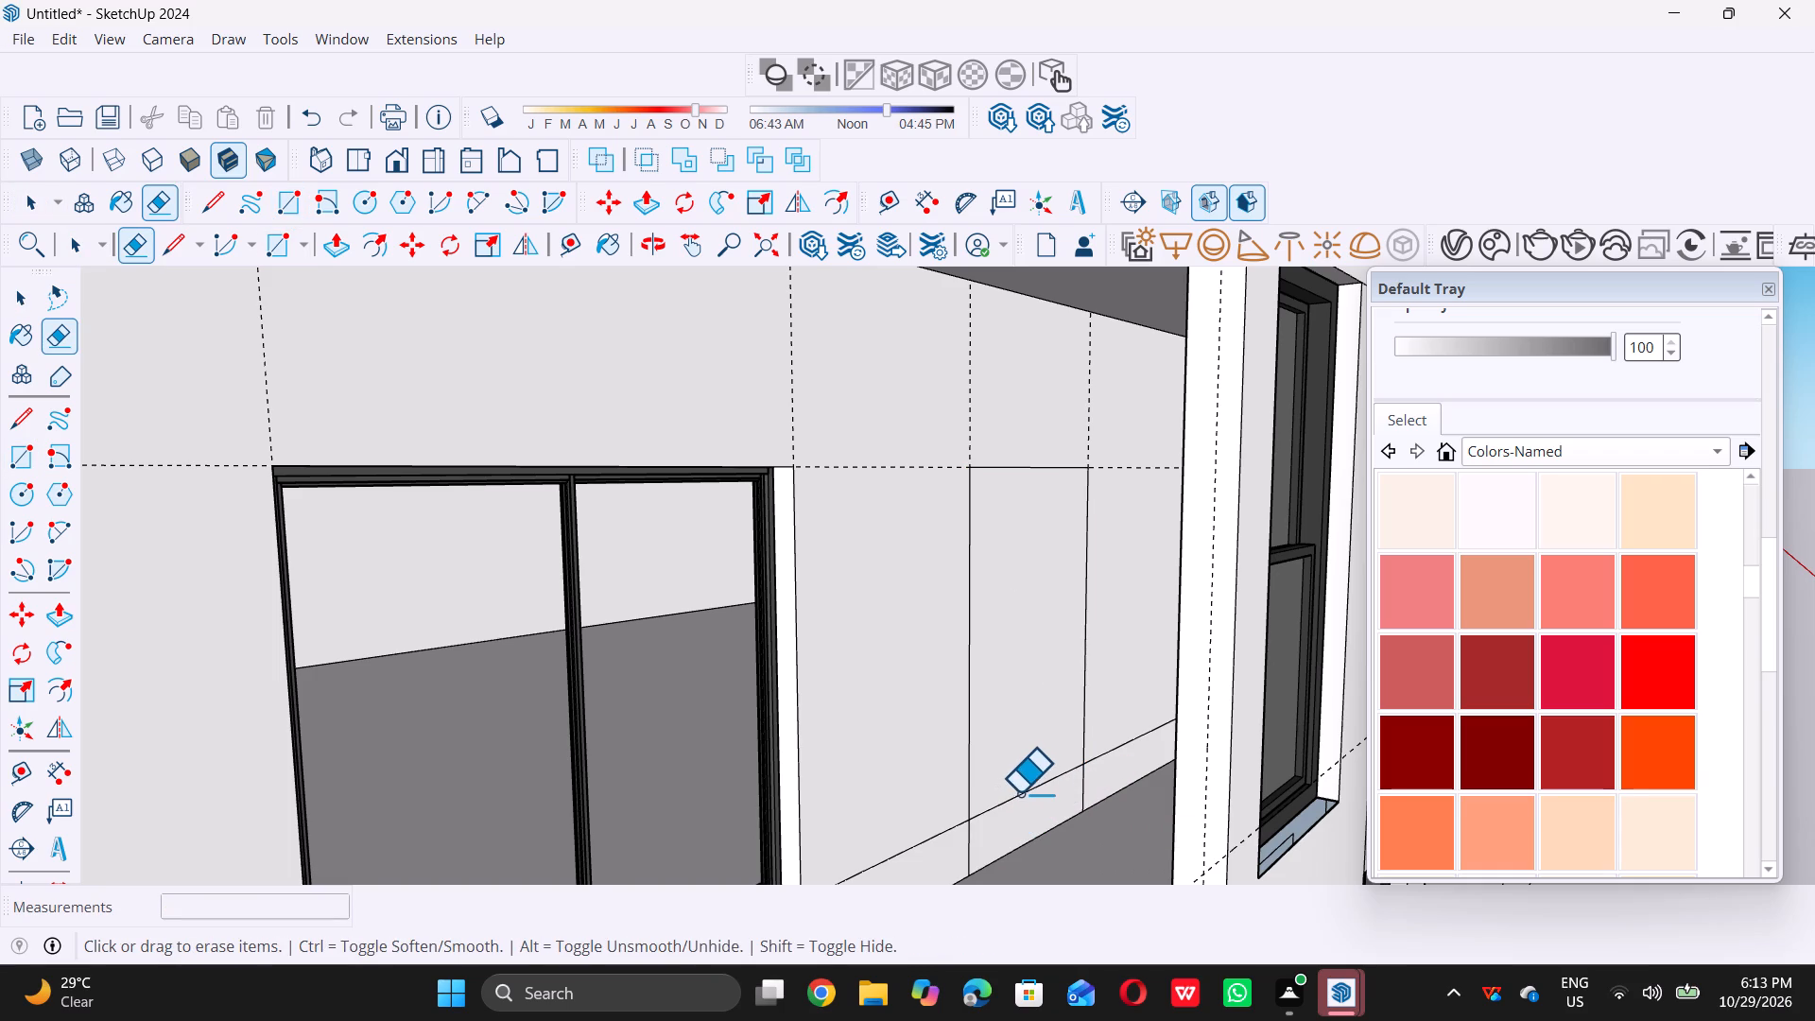
triple_click(1021, 795)
scroll(1021, 795, "down", 6)
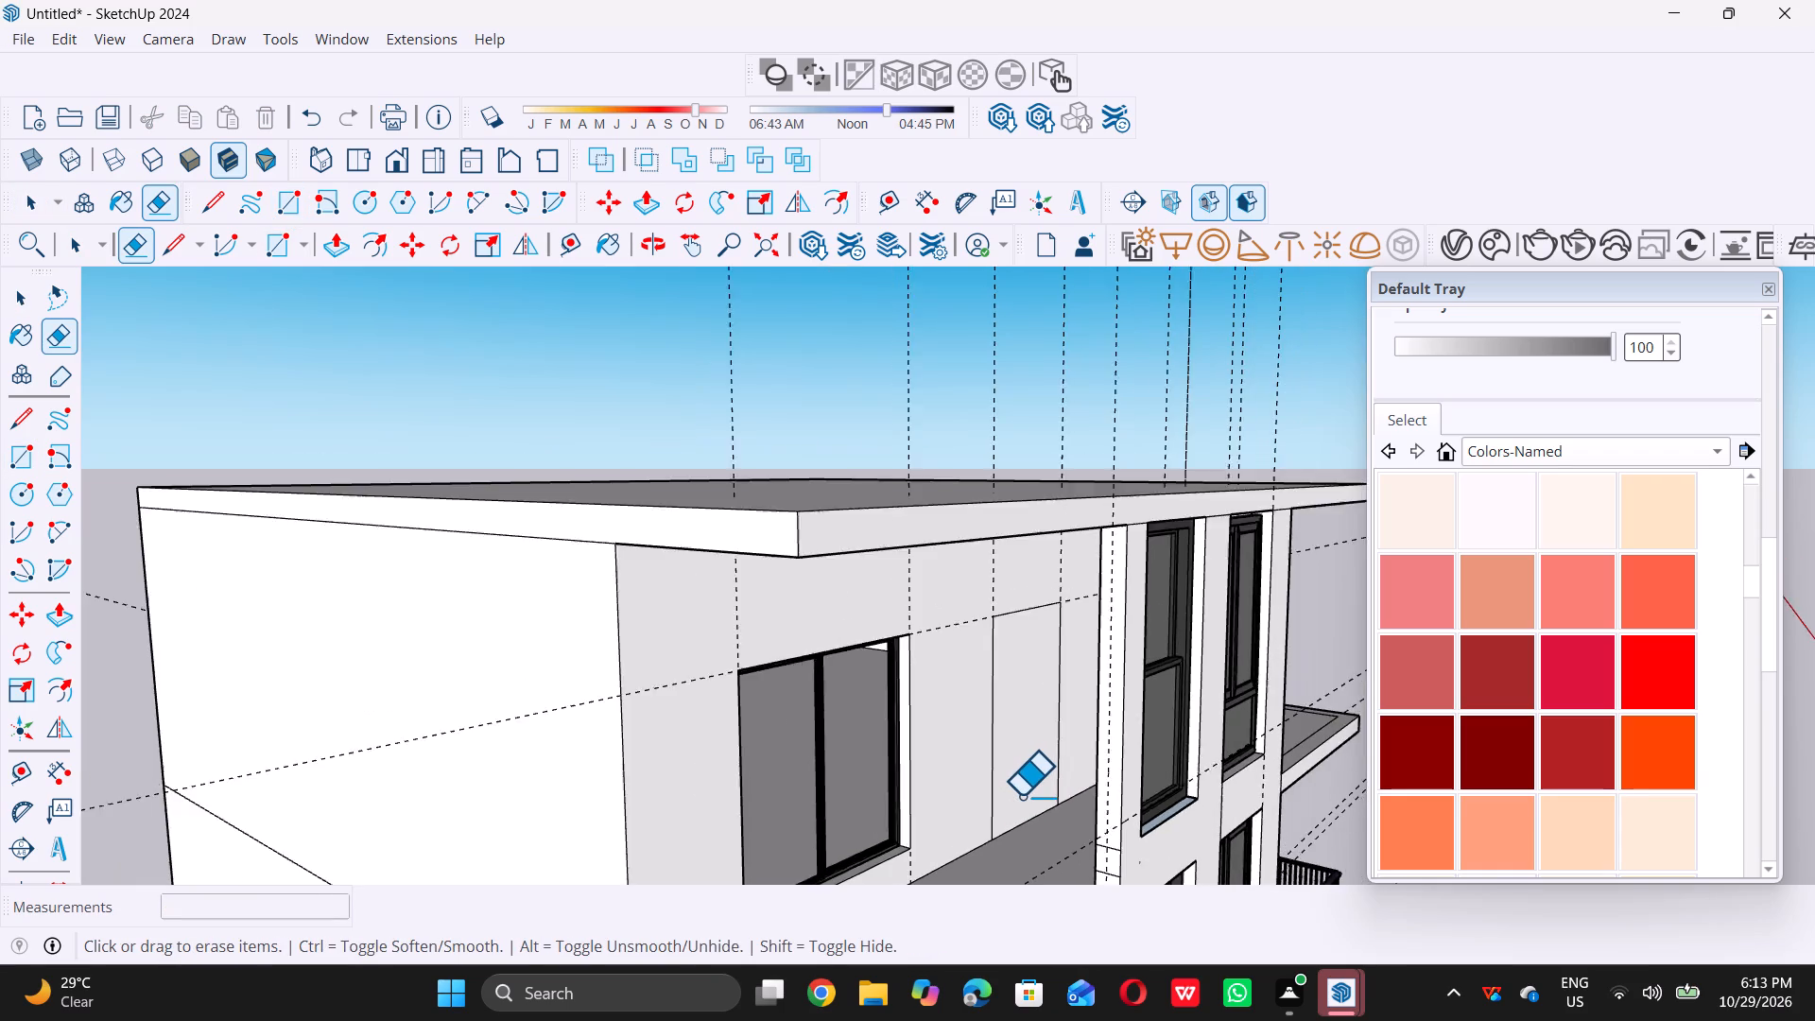
scroll(1021, 795, "down", 4)
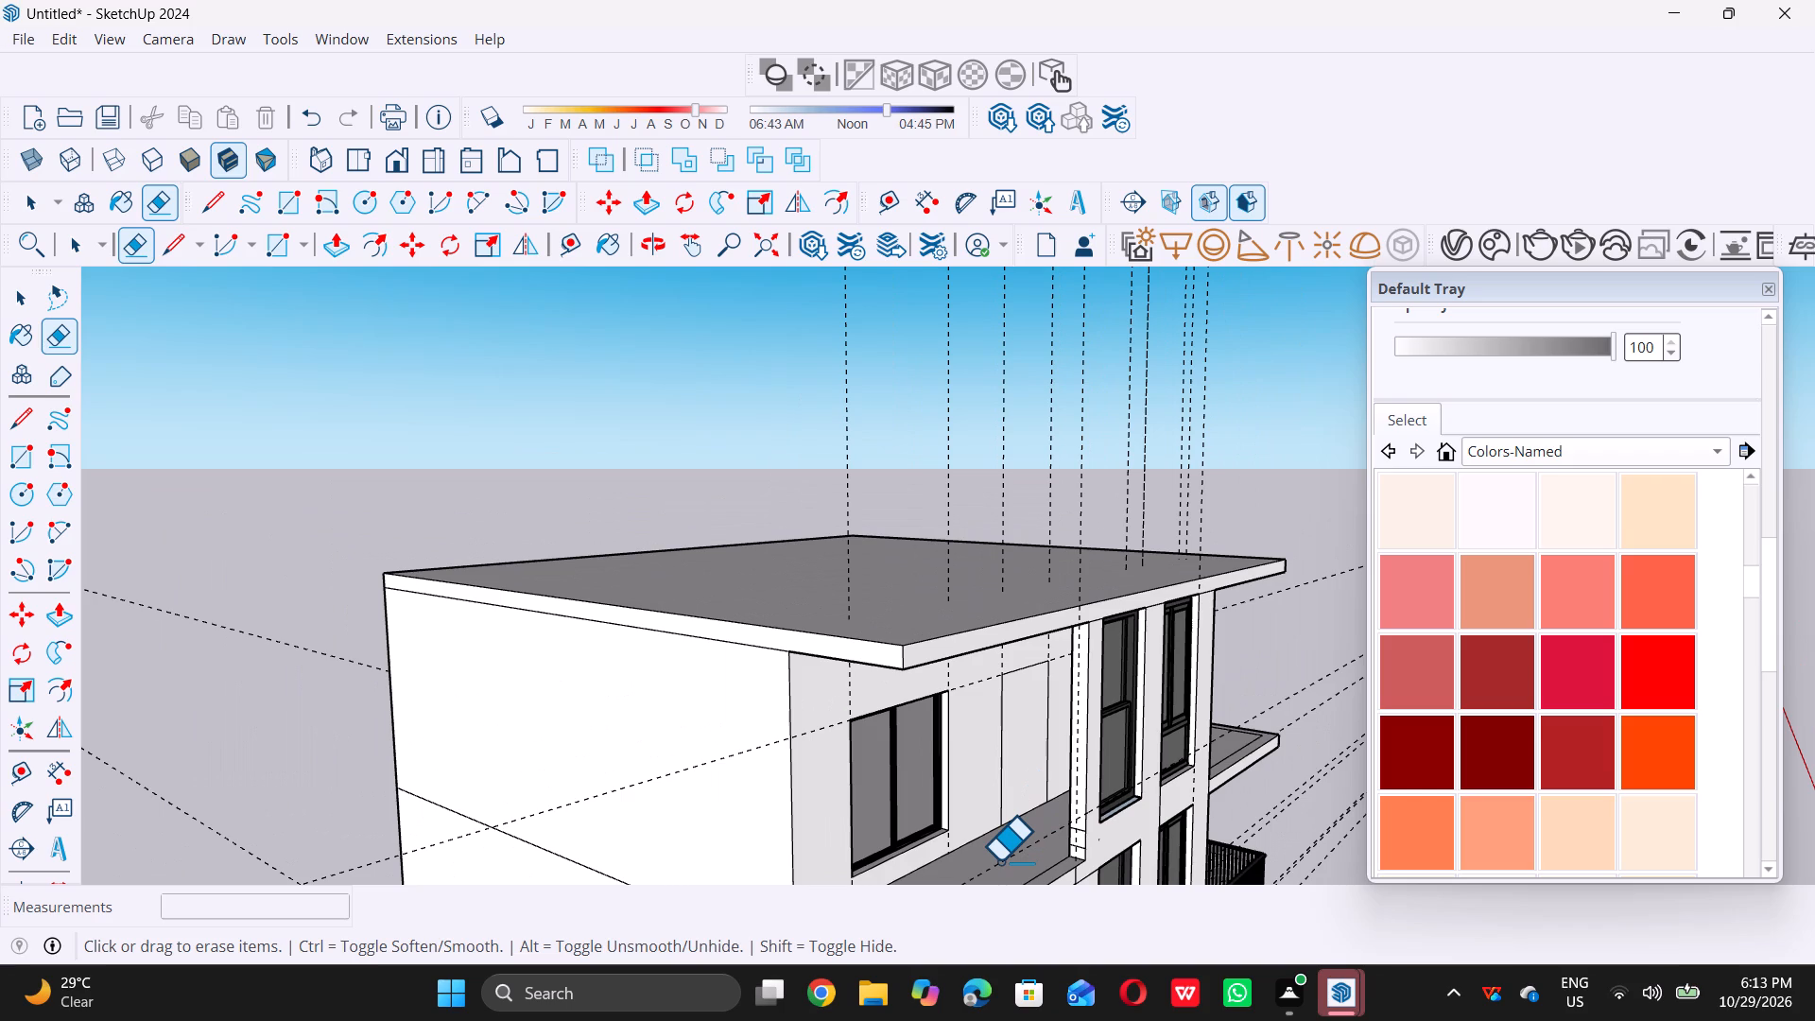
scroll(997, 860, "up", 2)
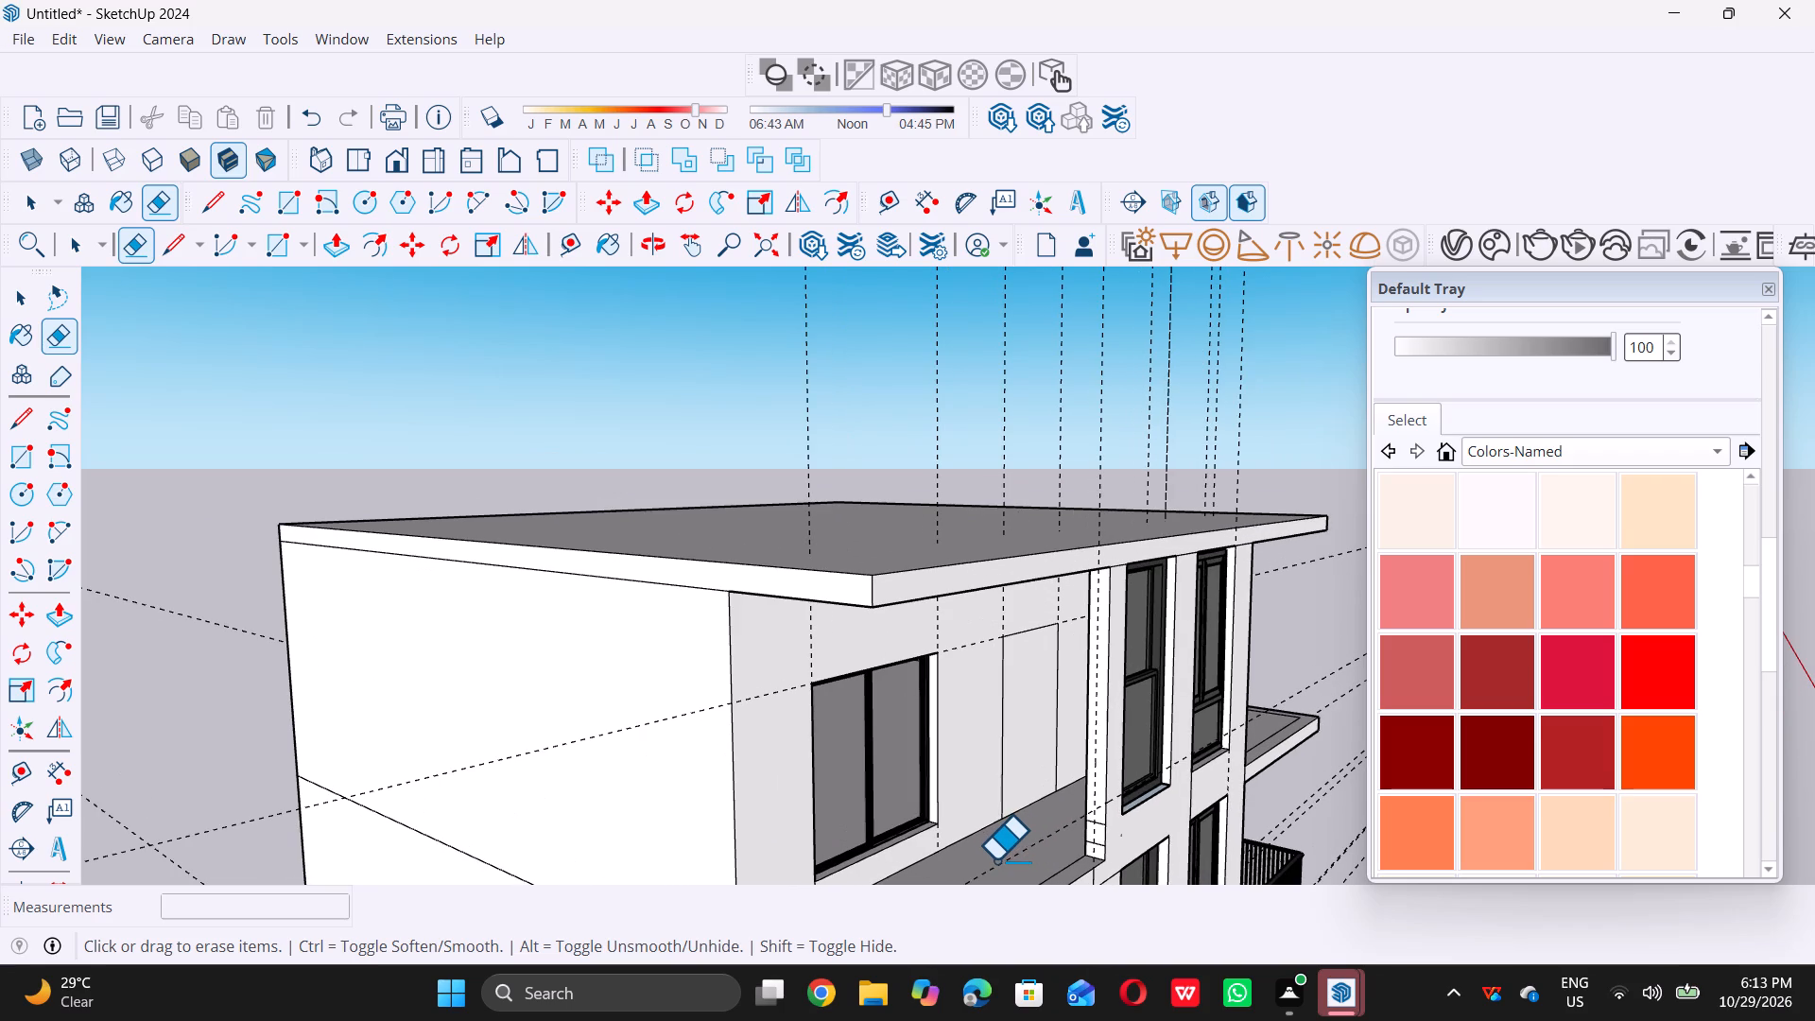
key("space")
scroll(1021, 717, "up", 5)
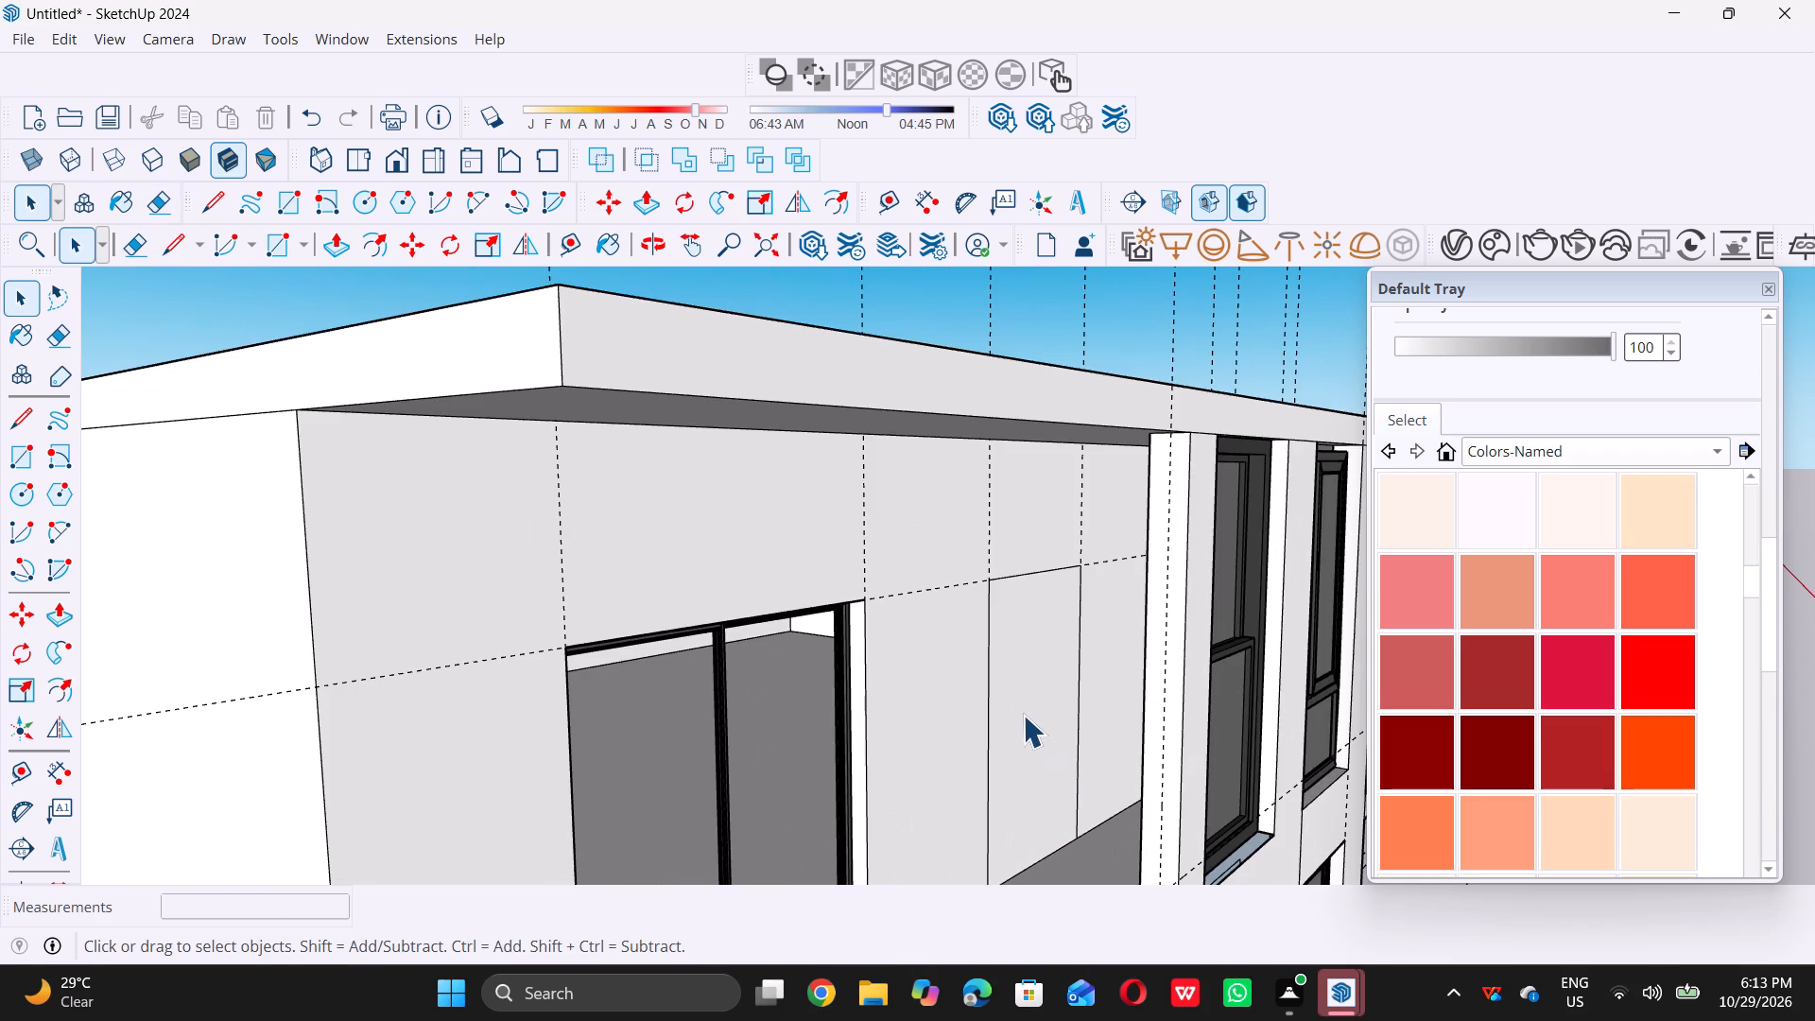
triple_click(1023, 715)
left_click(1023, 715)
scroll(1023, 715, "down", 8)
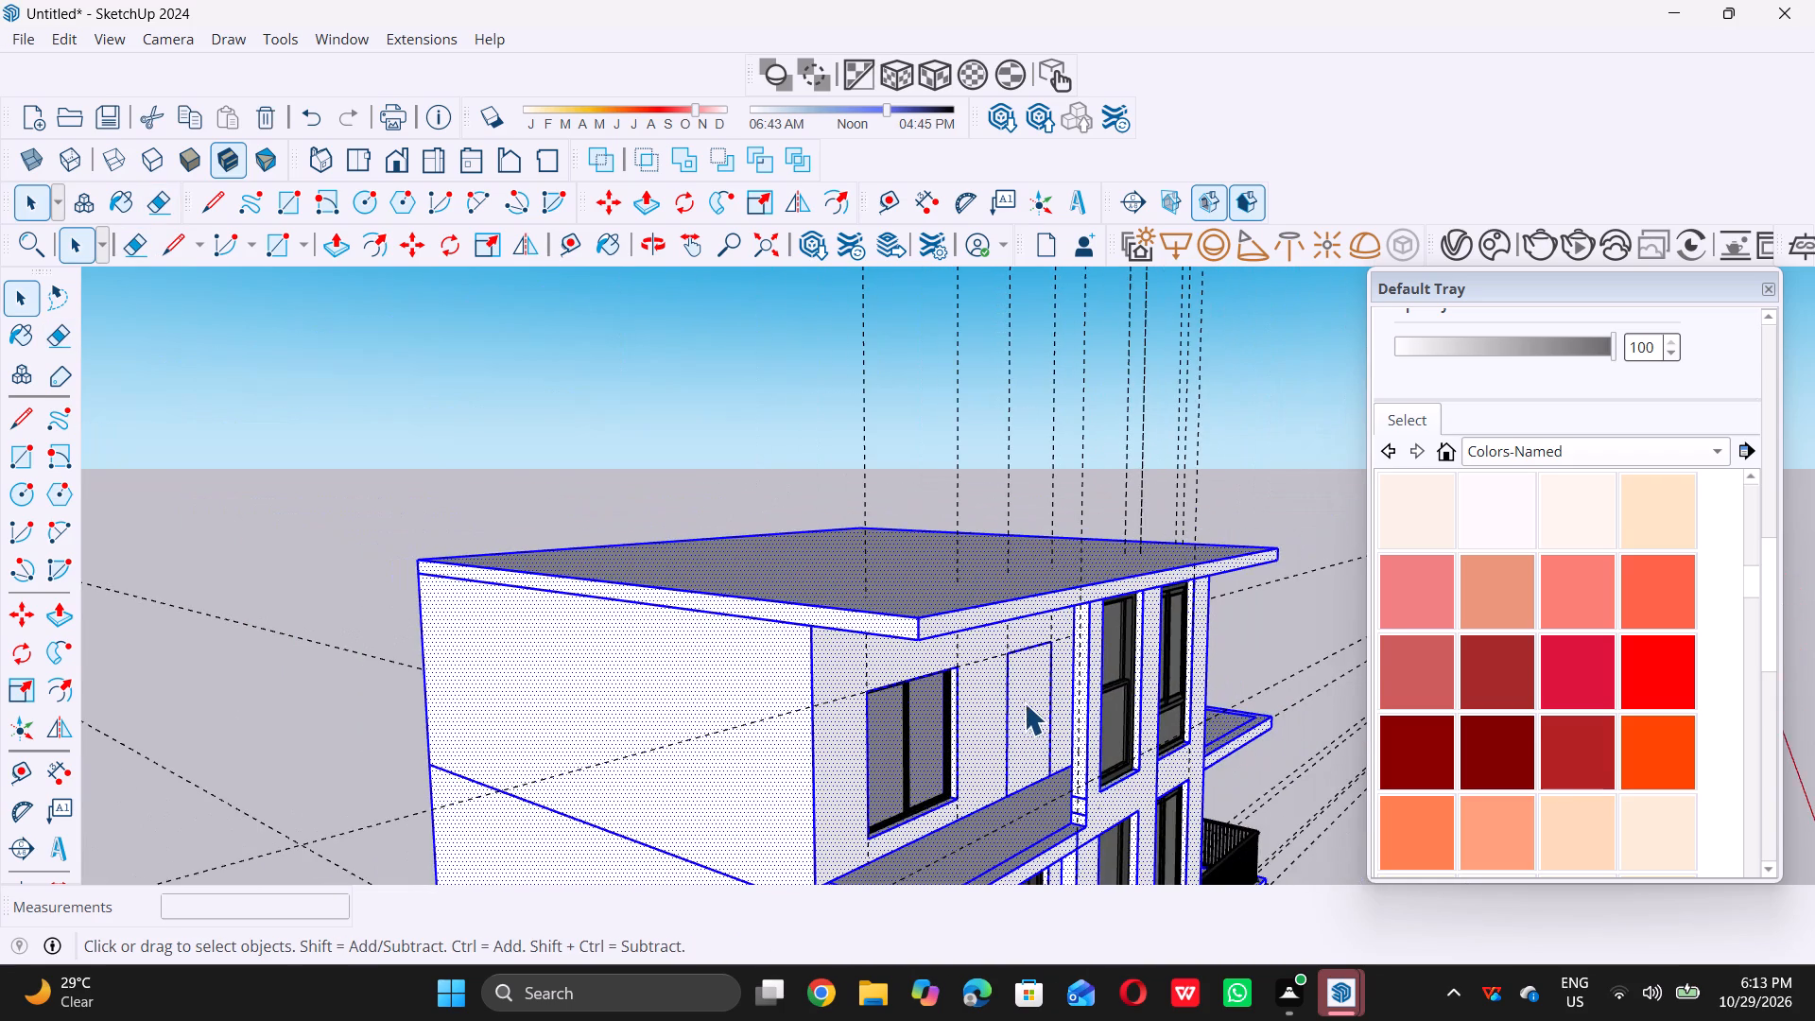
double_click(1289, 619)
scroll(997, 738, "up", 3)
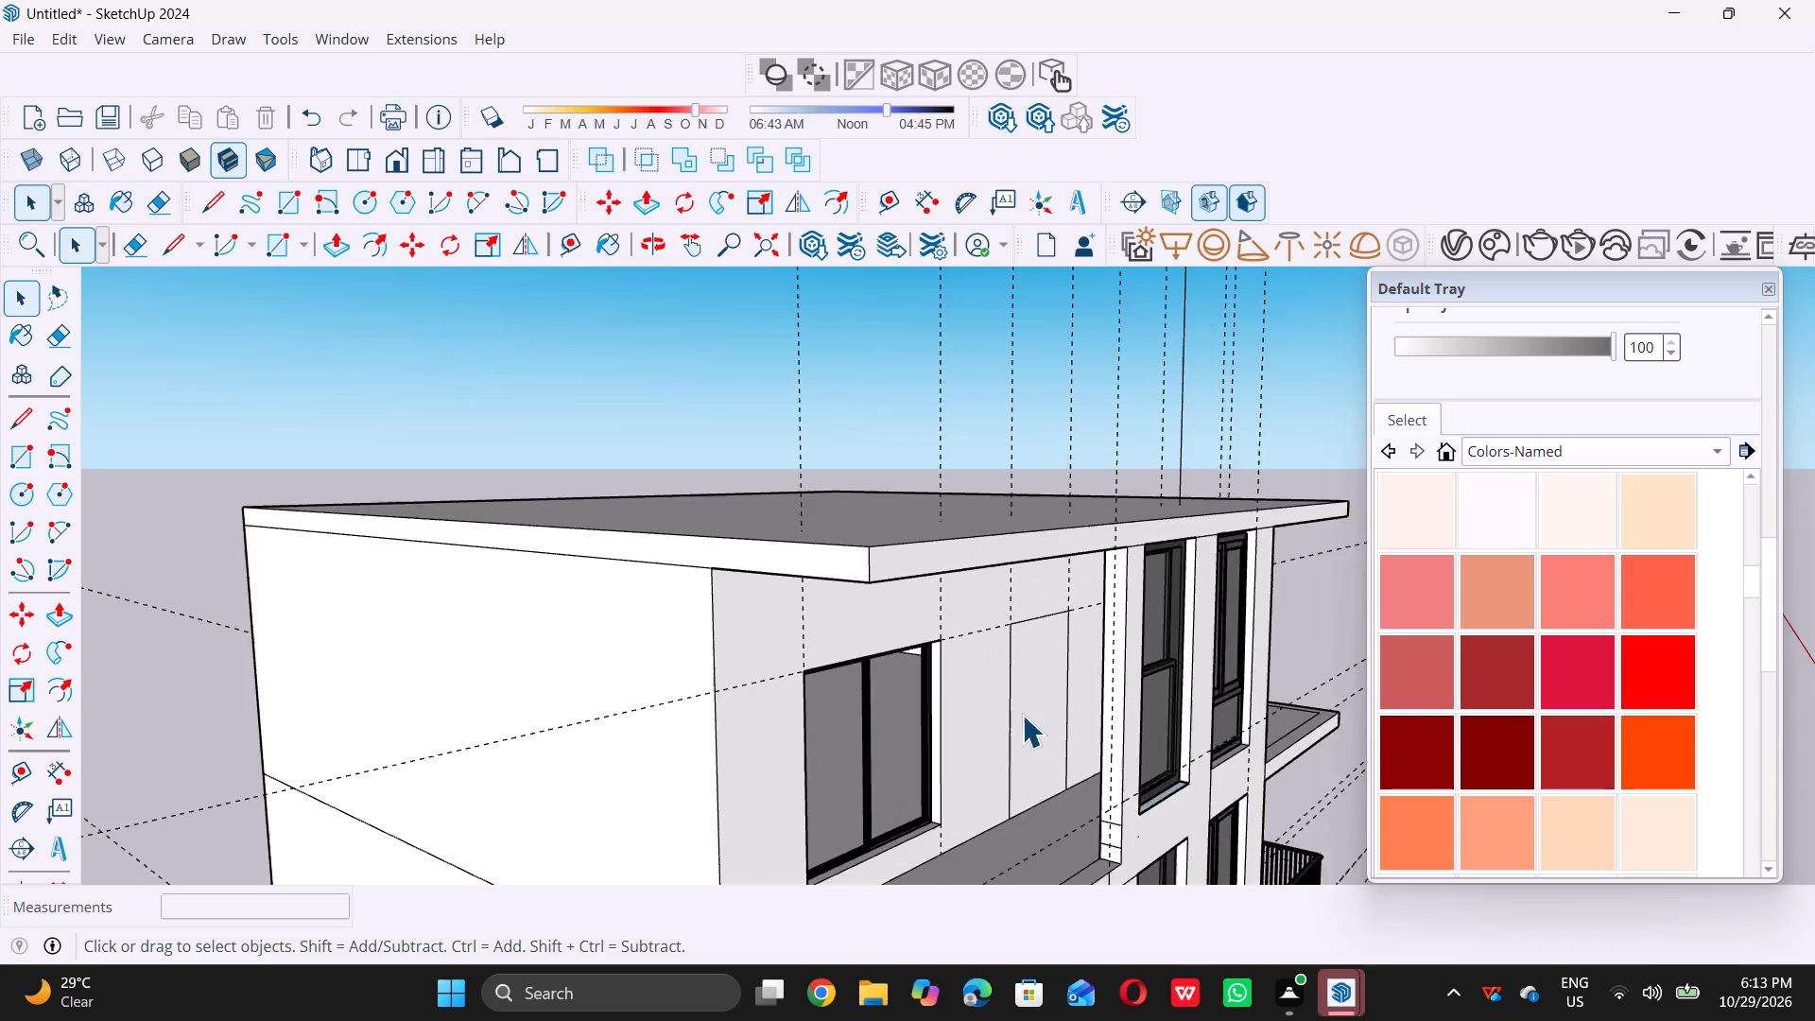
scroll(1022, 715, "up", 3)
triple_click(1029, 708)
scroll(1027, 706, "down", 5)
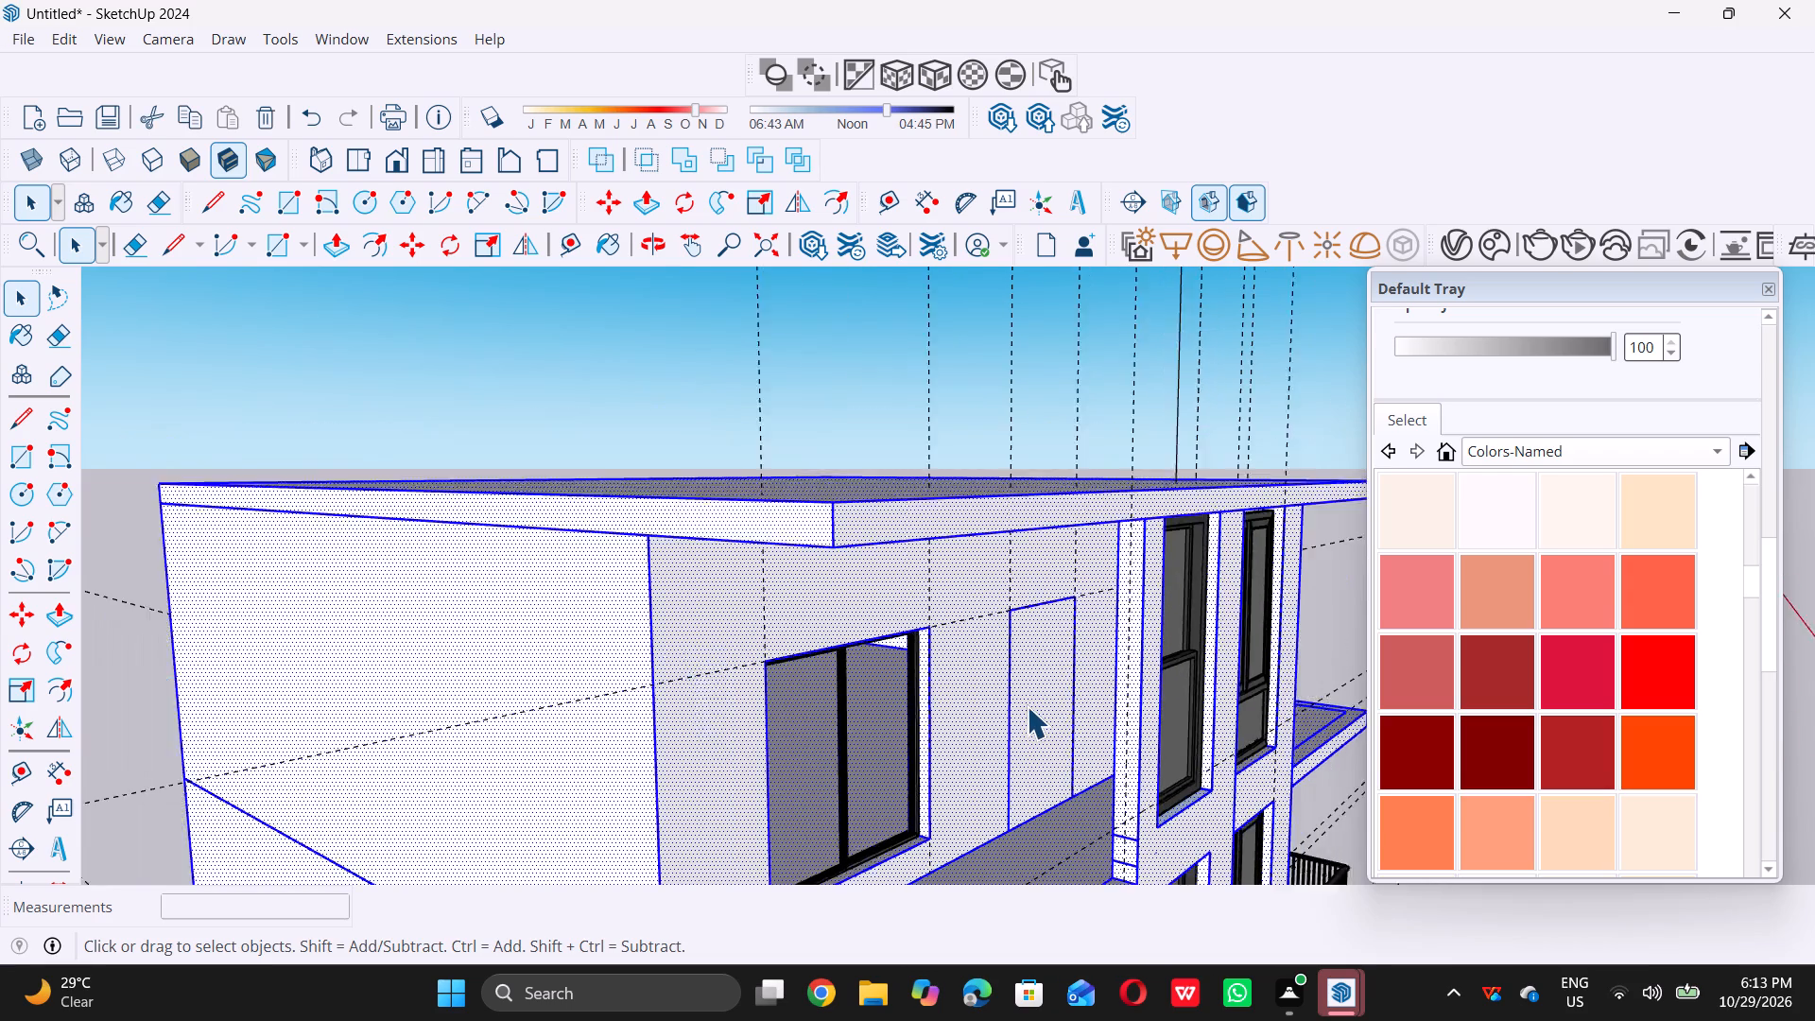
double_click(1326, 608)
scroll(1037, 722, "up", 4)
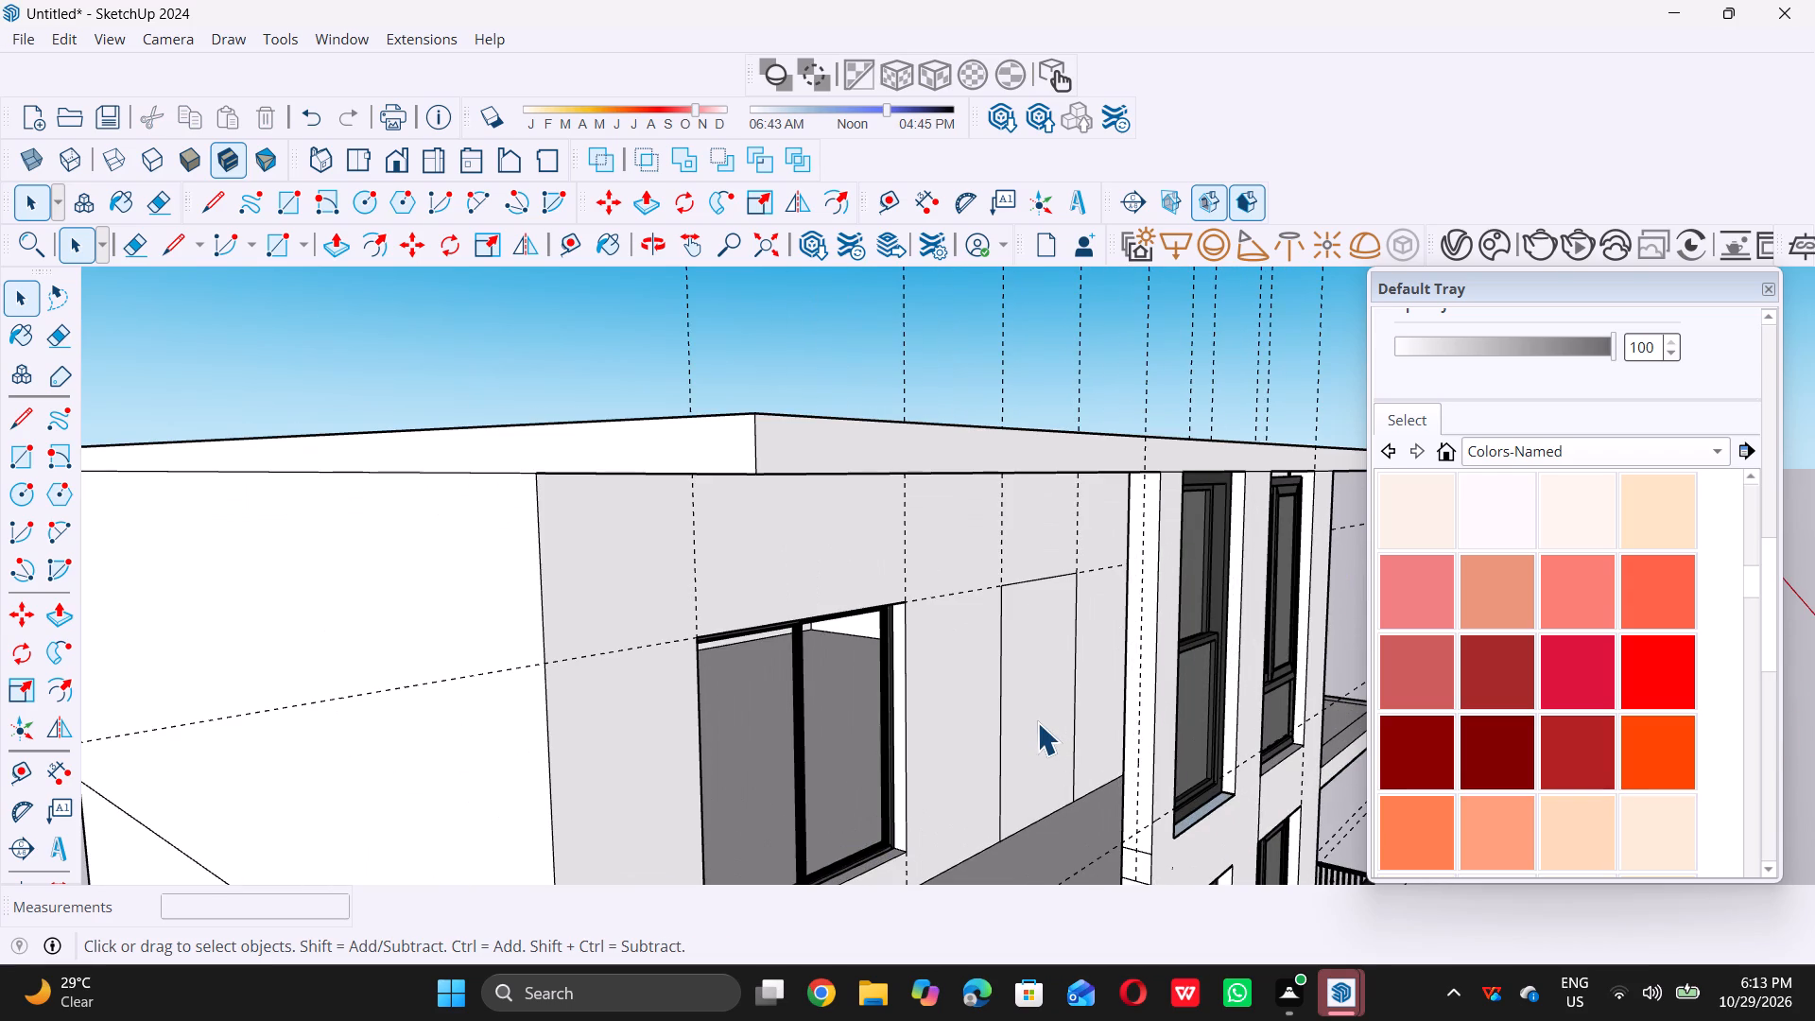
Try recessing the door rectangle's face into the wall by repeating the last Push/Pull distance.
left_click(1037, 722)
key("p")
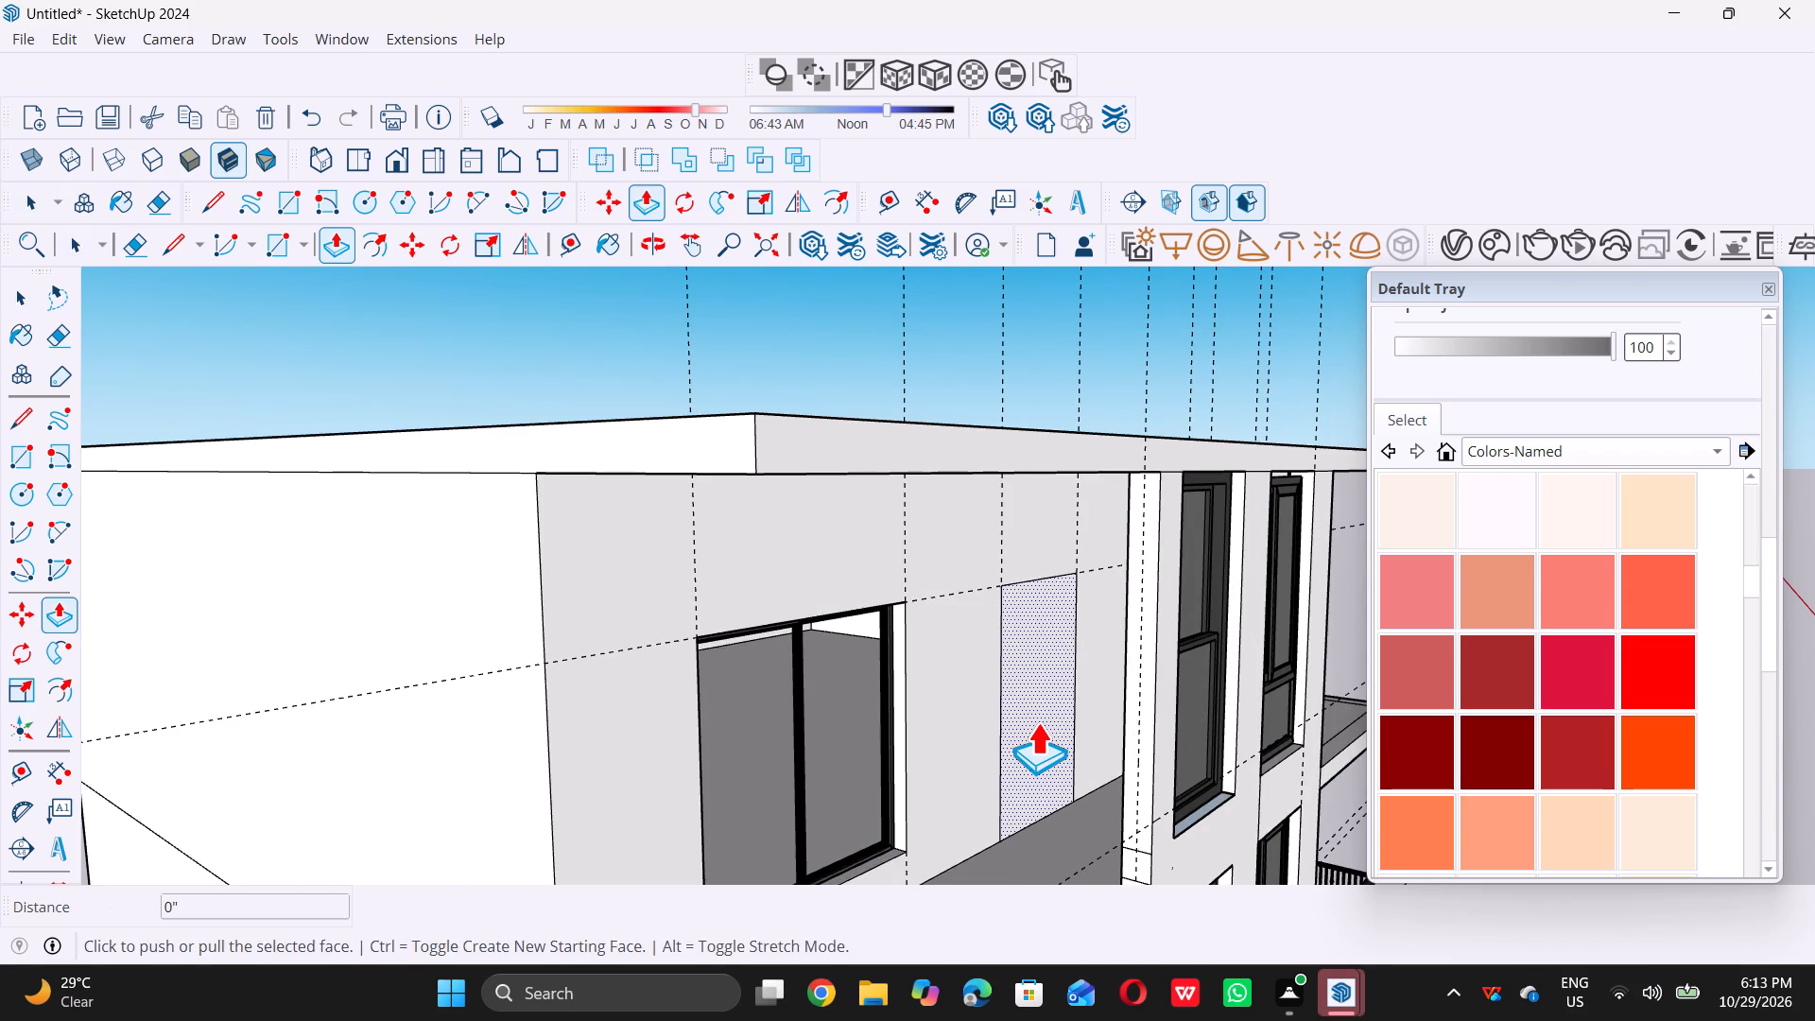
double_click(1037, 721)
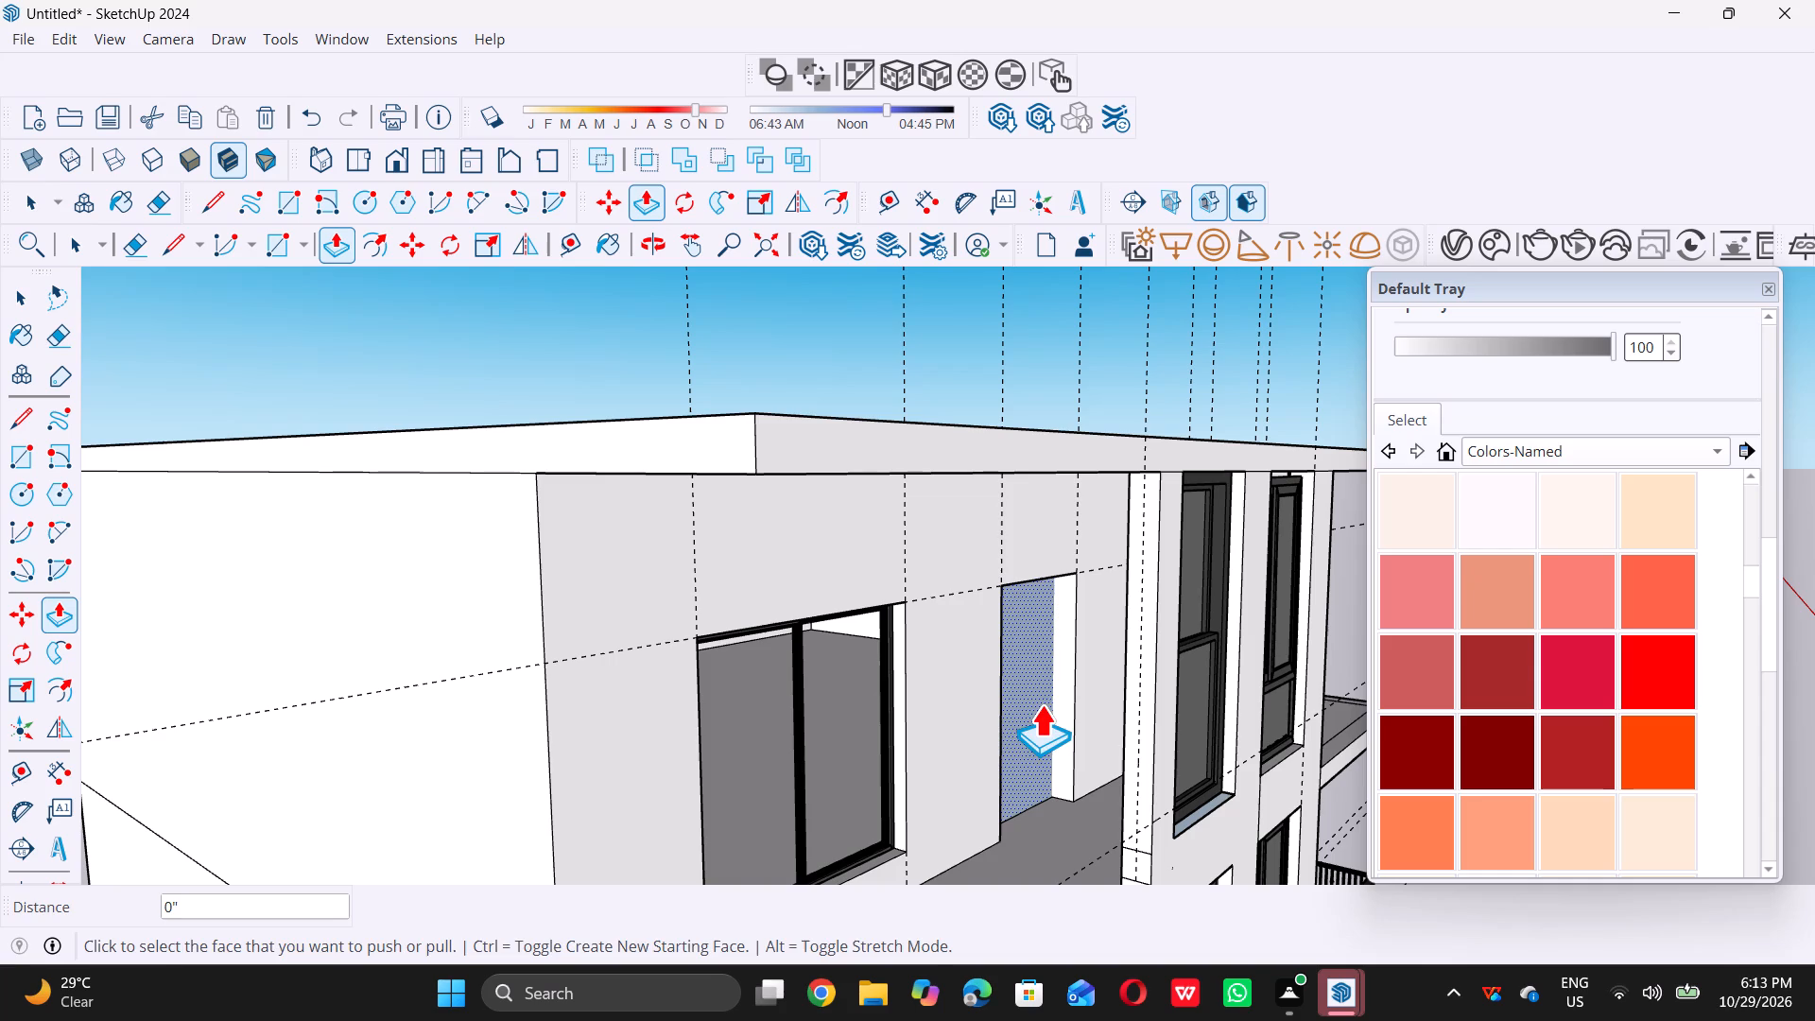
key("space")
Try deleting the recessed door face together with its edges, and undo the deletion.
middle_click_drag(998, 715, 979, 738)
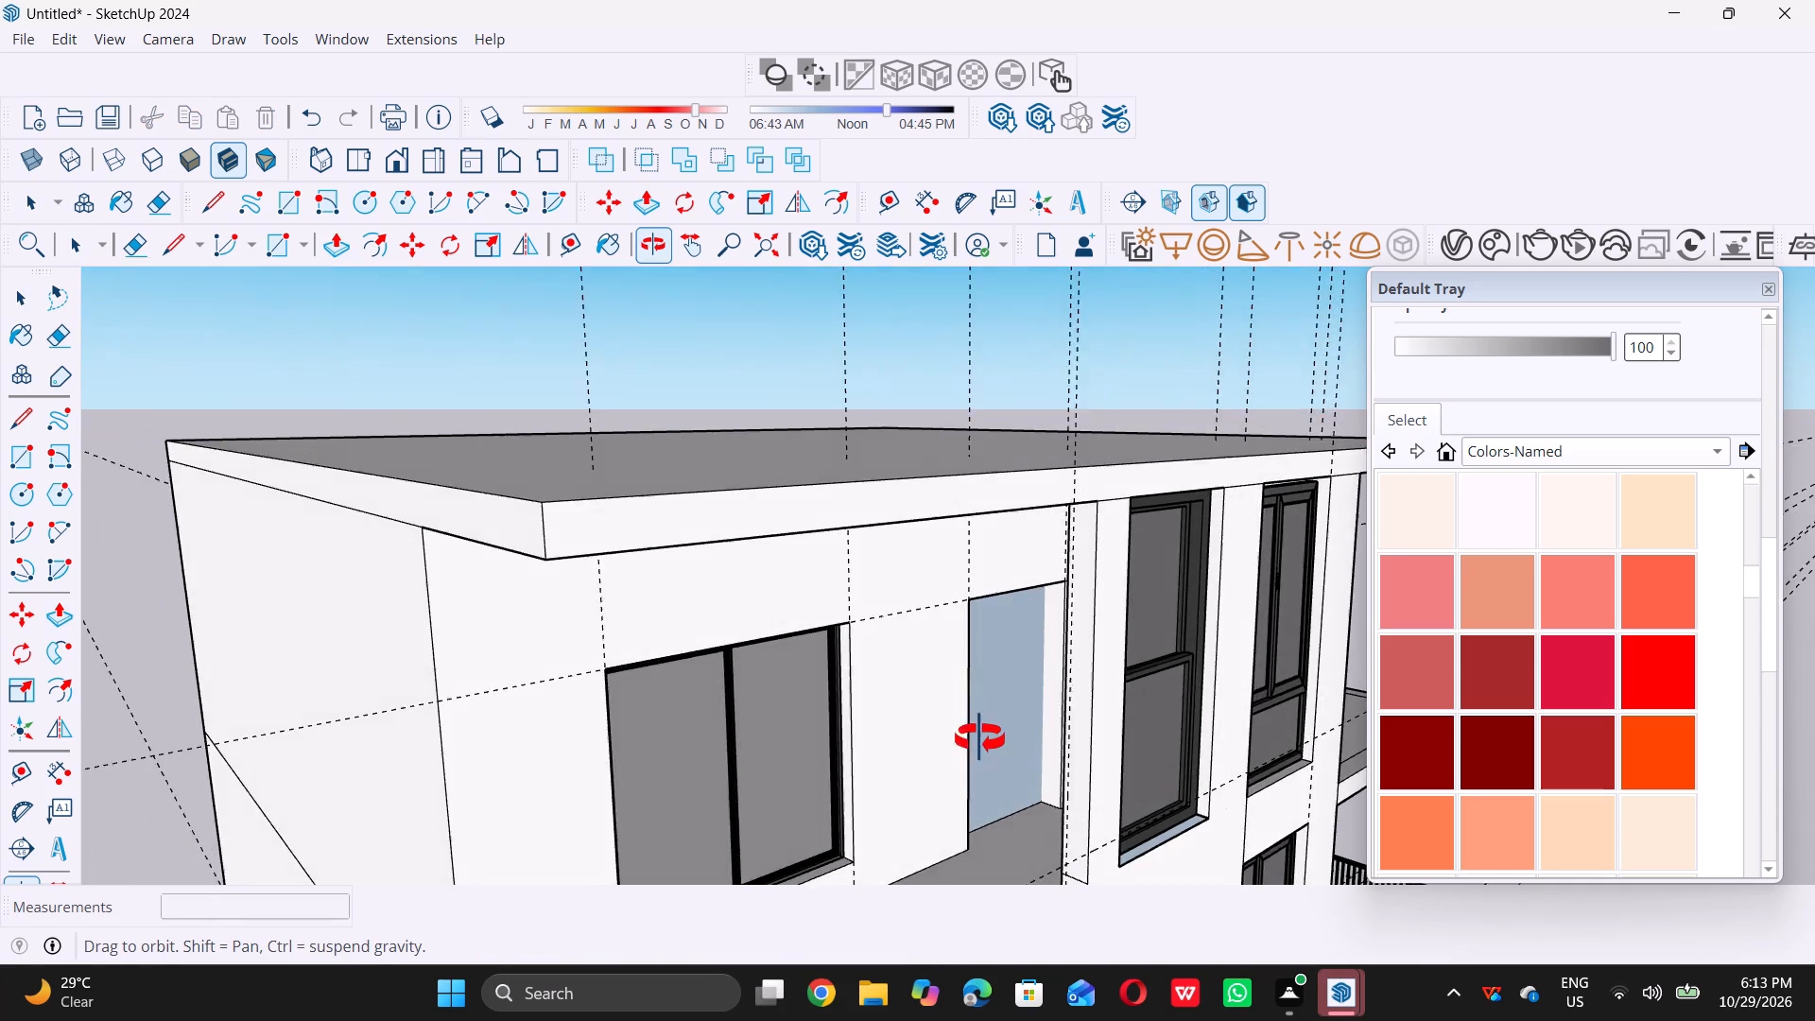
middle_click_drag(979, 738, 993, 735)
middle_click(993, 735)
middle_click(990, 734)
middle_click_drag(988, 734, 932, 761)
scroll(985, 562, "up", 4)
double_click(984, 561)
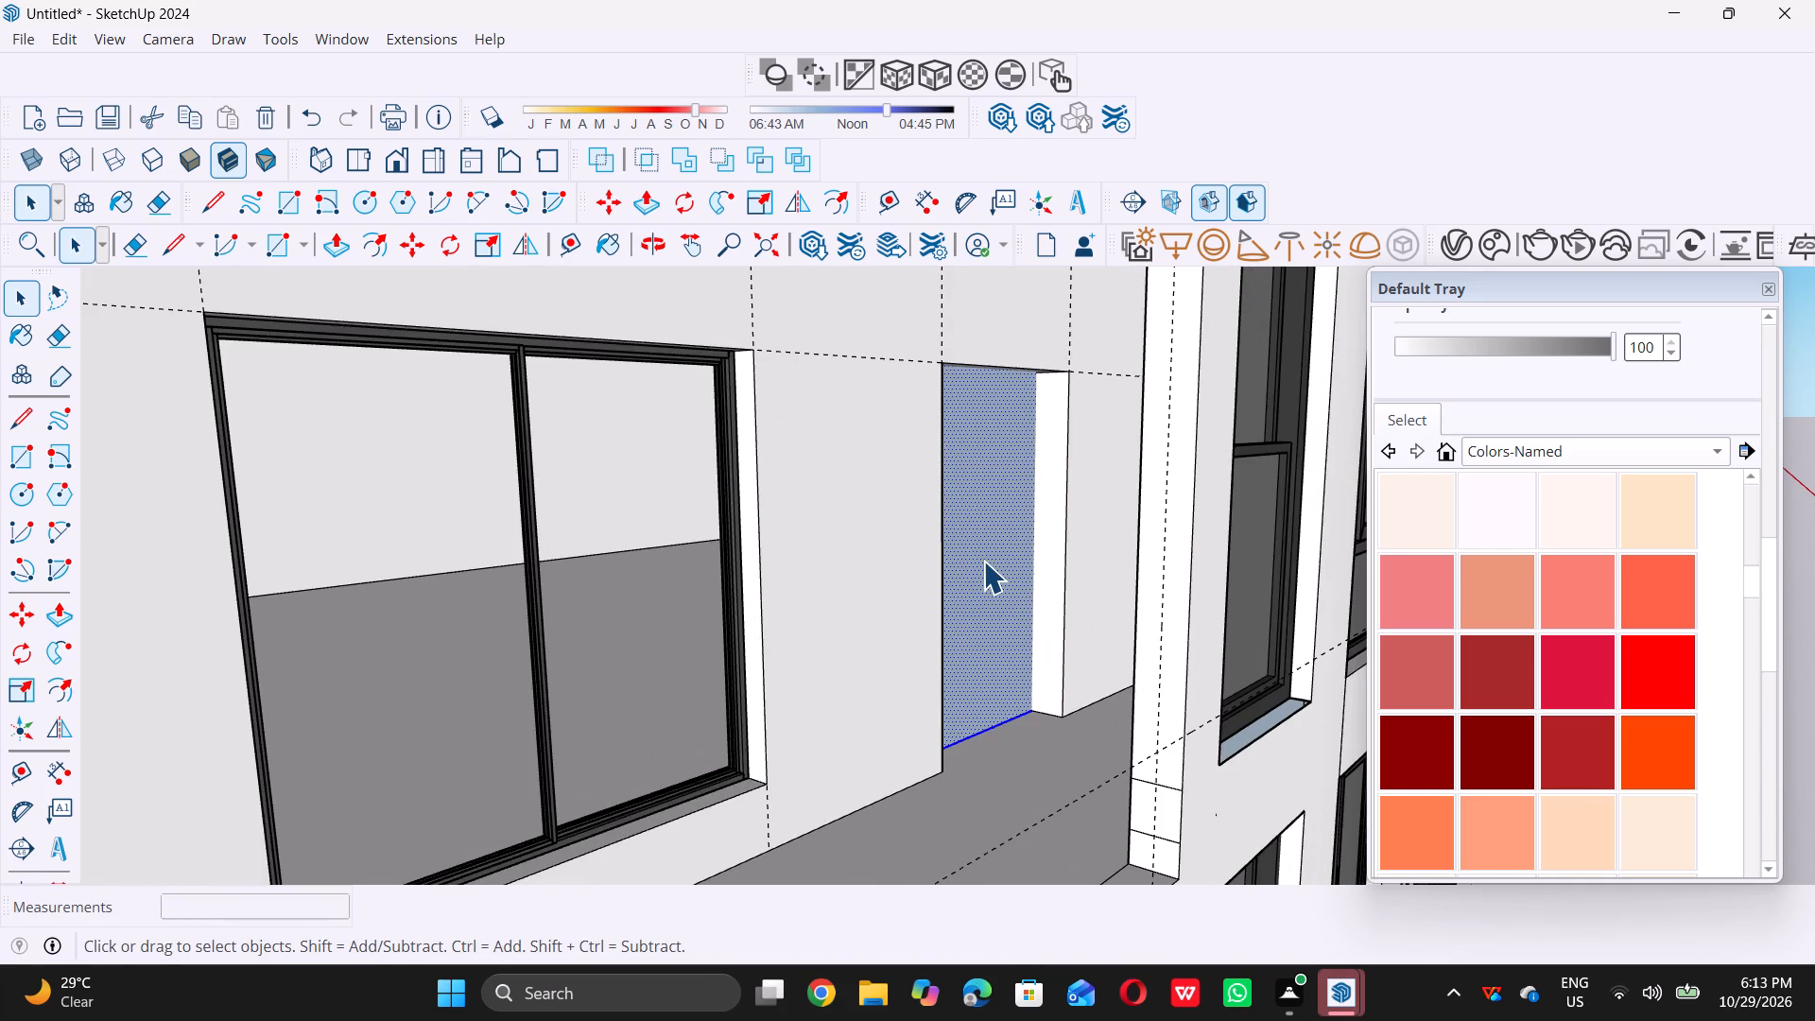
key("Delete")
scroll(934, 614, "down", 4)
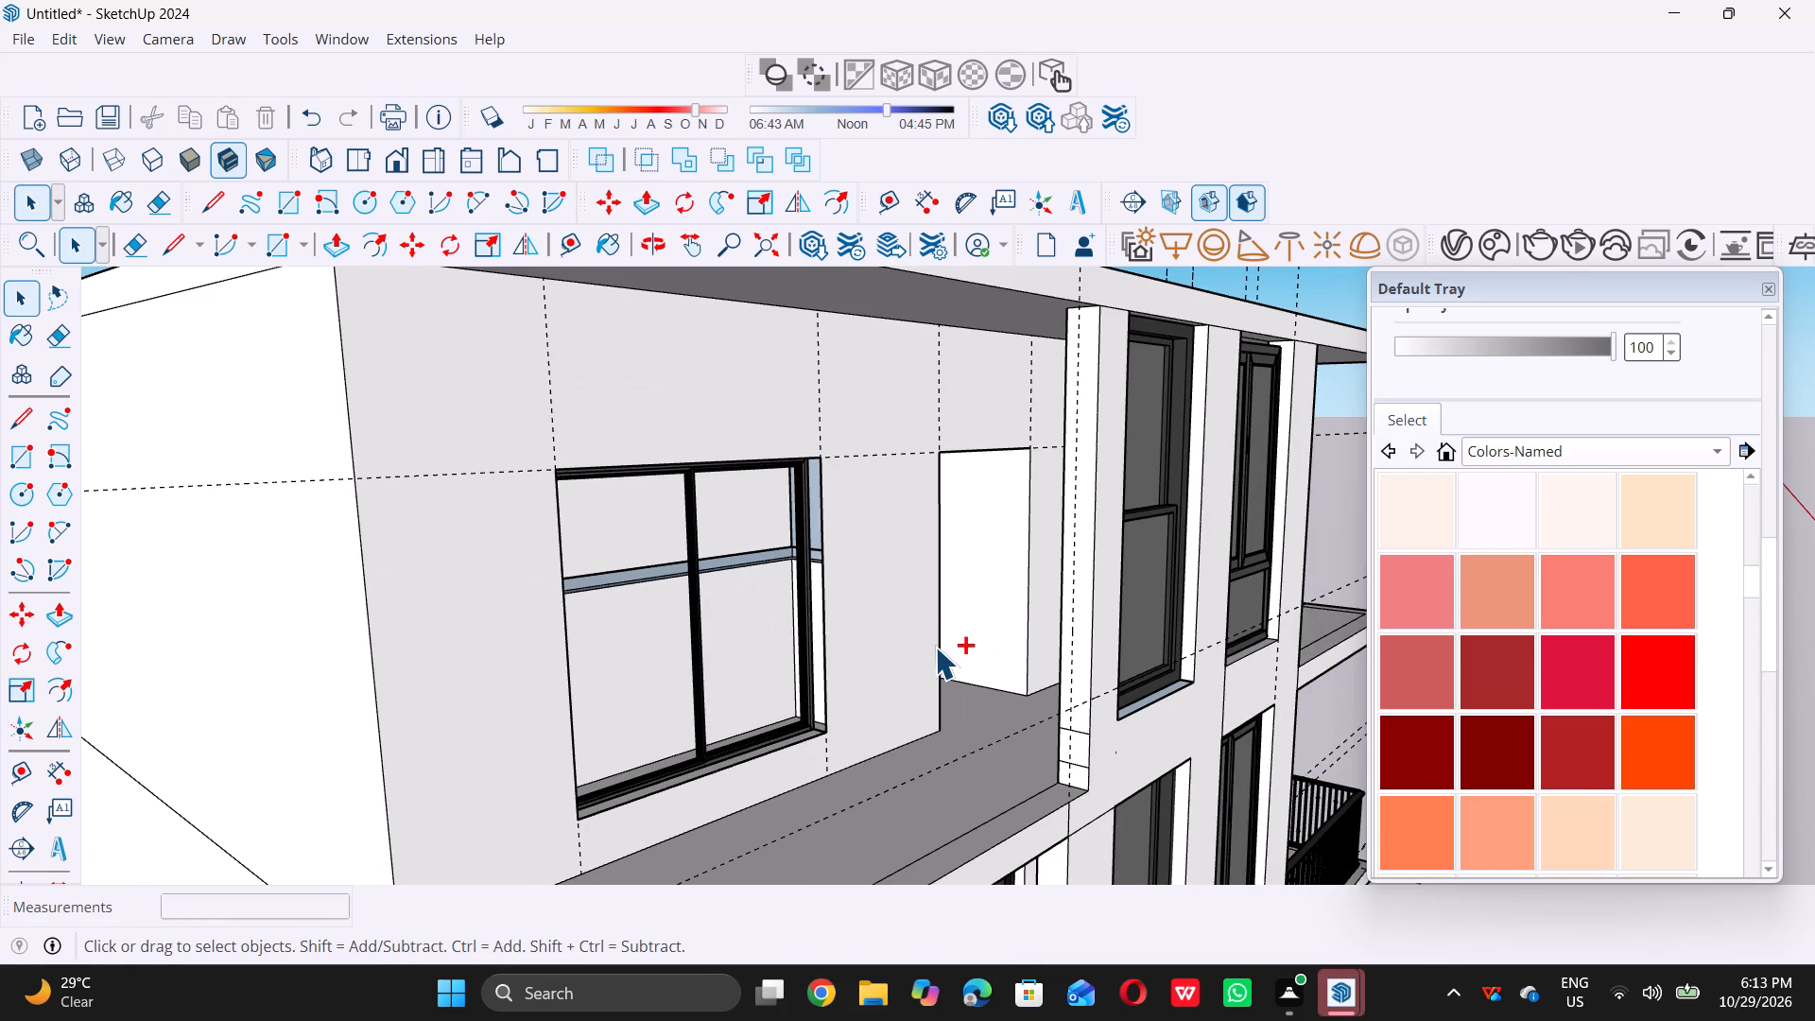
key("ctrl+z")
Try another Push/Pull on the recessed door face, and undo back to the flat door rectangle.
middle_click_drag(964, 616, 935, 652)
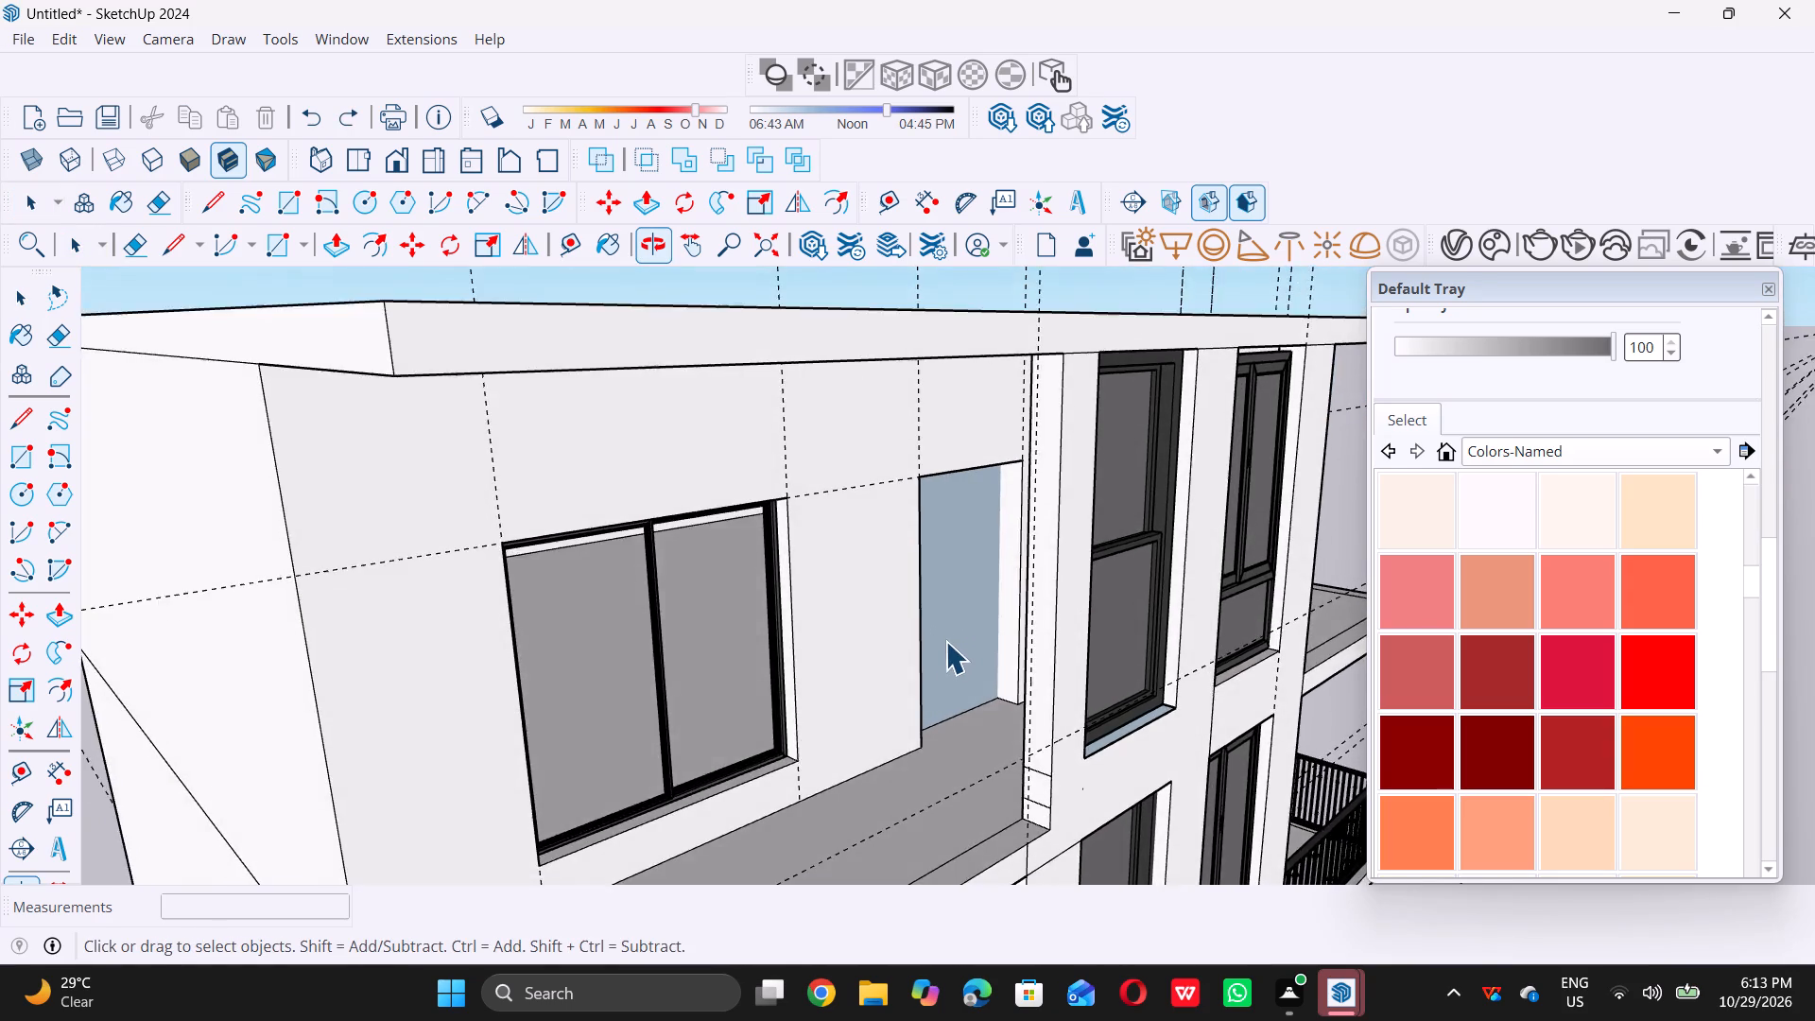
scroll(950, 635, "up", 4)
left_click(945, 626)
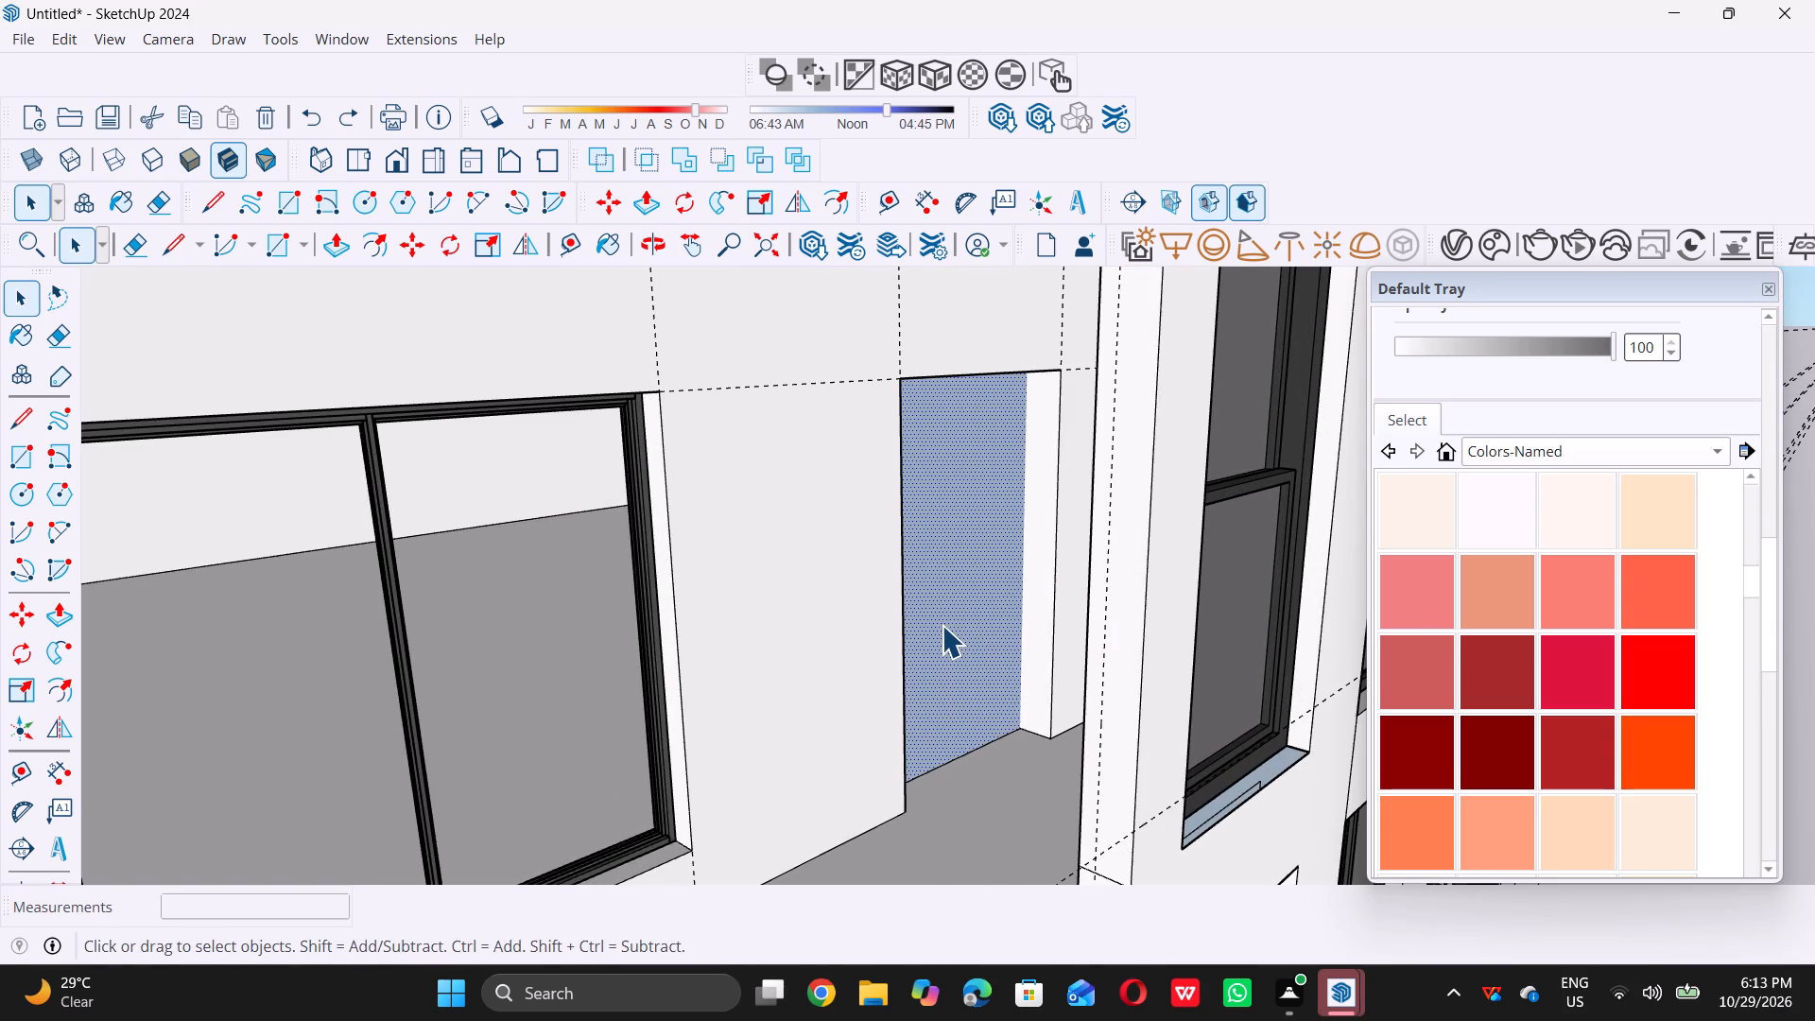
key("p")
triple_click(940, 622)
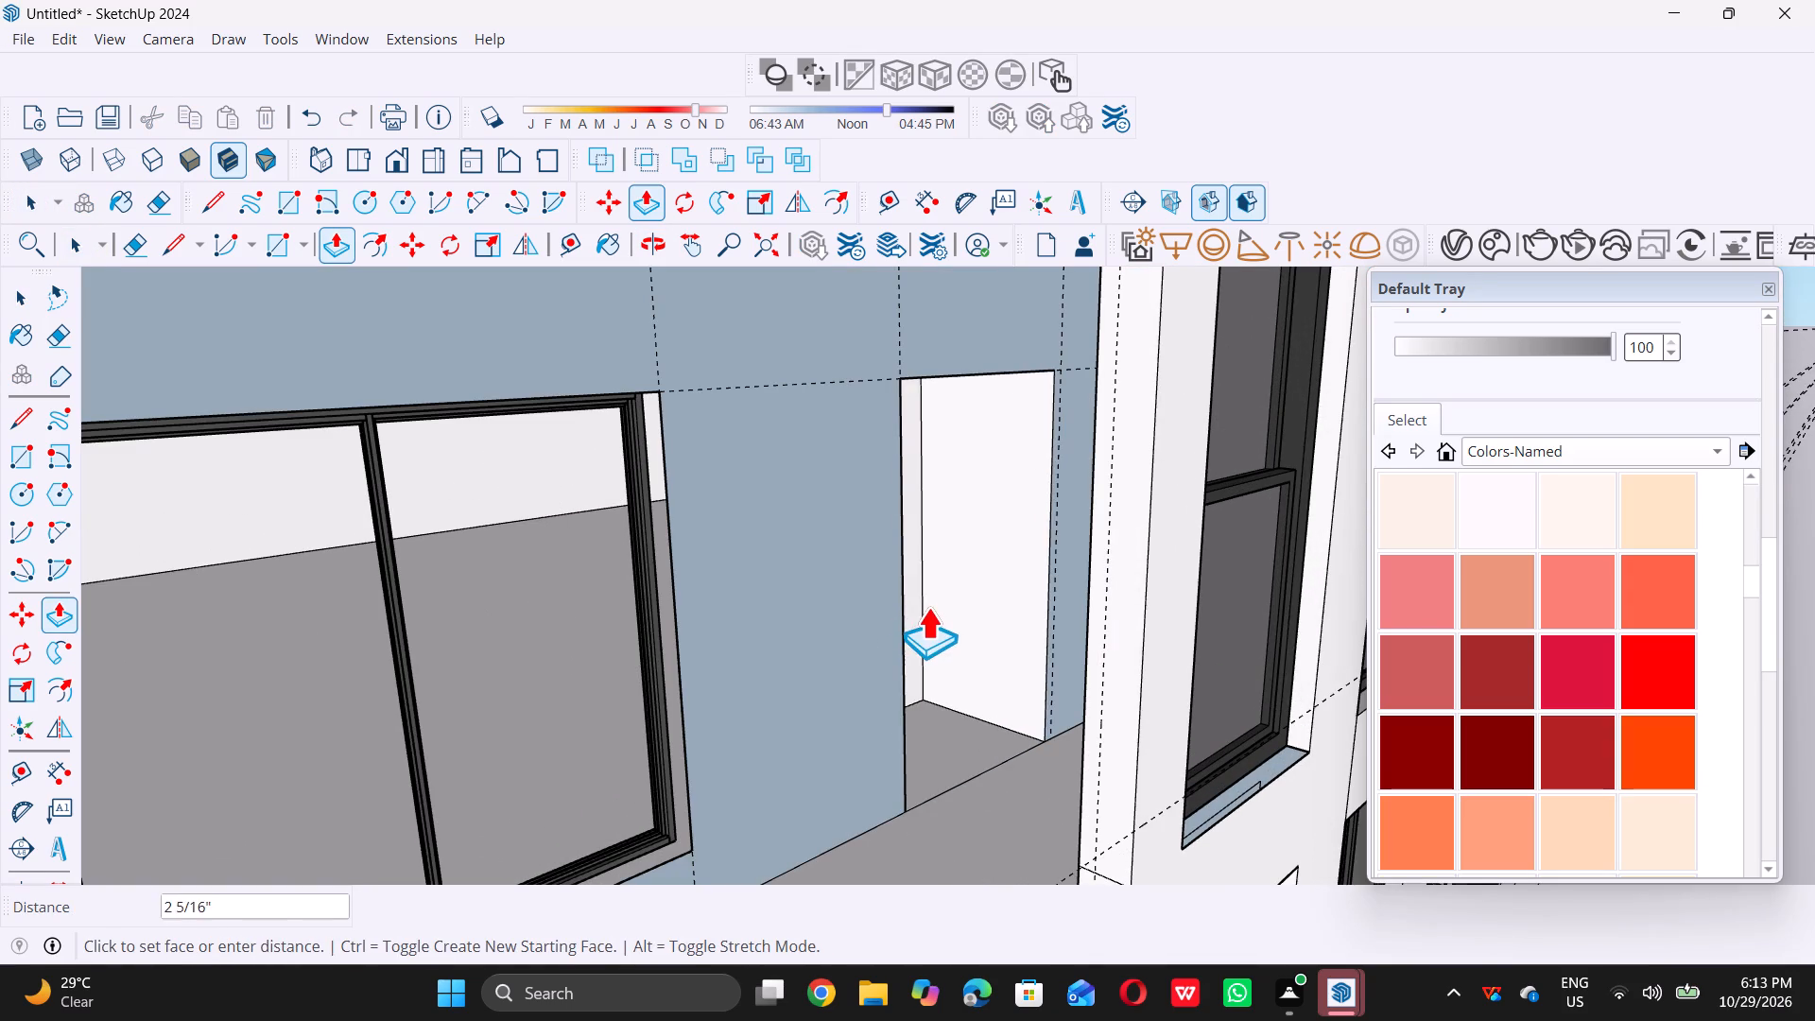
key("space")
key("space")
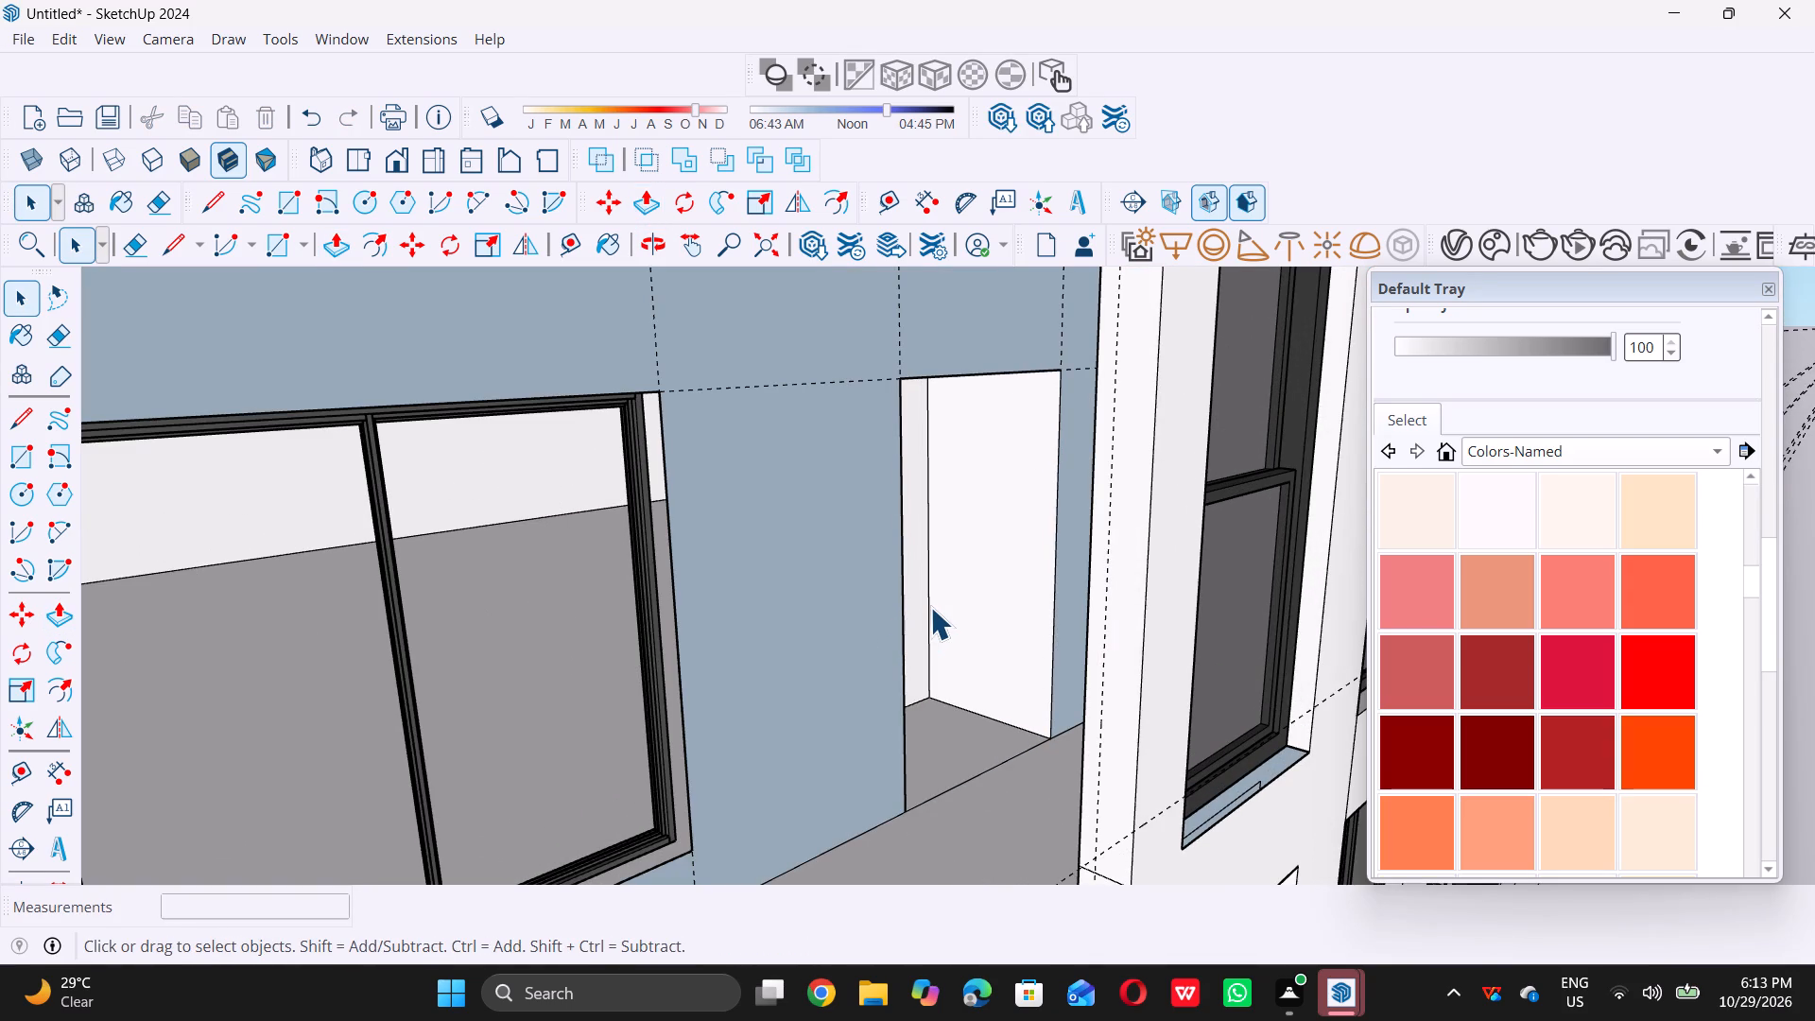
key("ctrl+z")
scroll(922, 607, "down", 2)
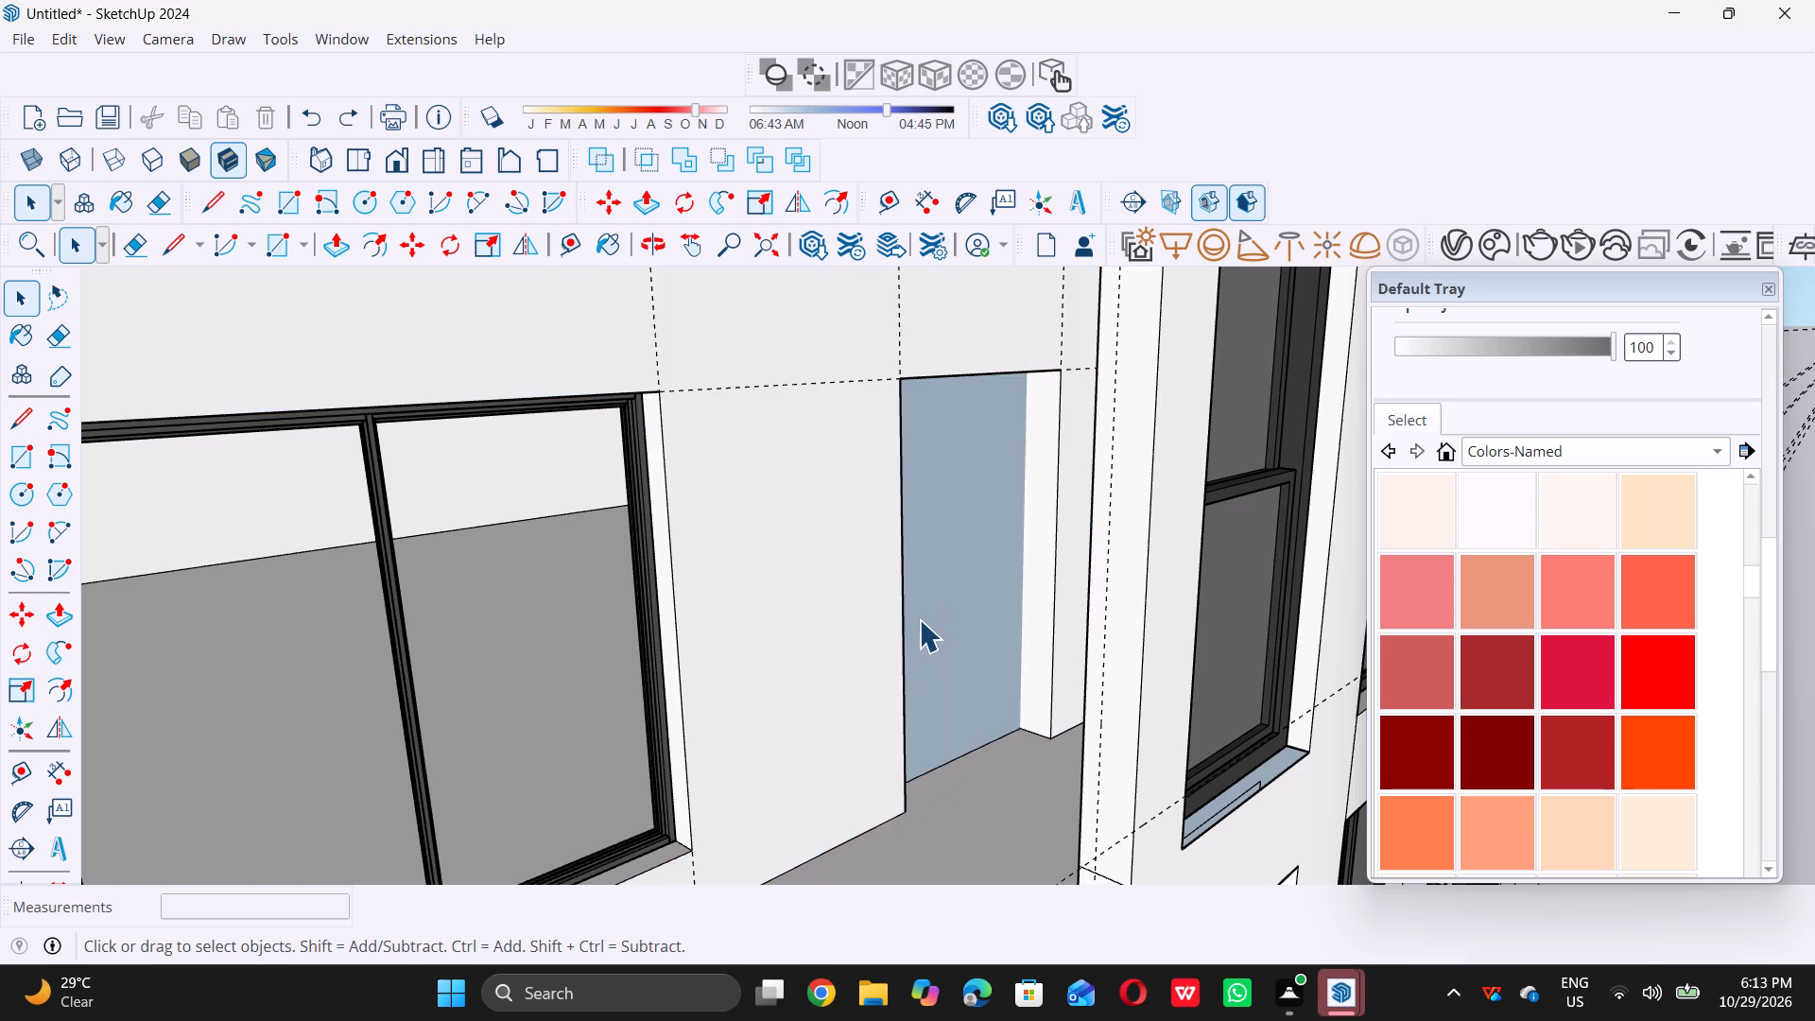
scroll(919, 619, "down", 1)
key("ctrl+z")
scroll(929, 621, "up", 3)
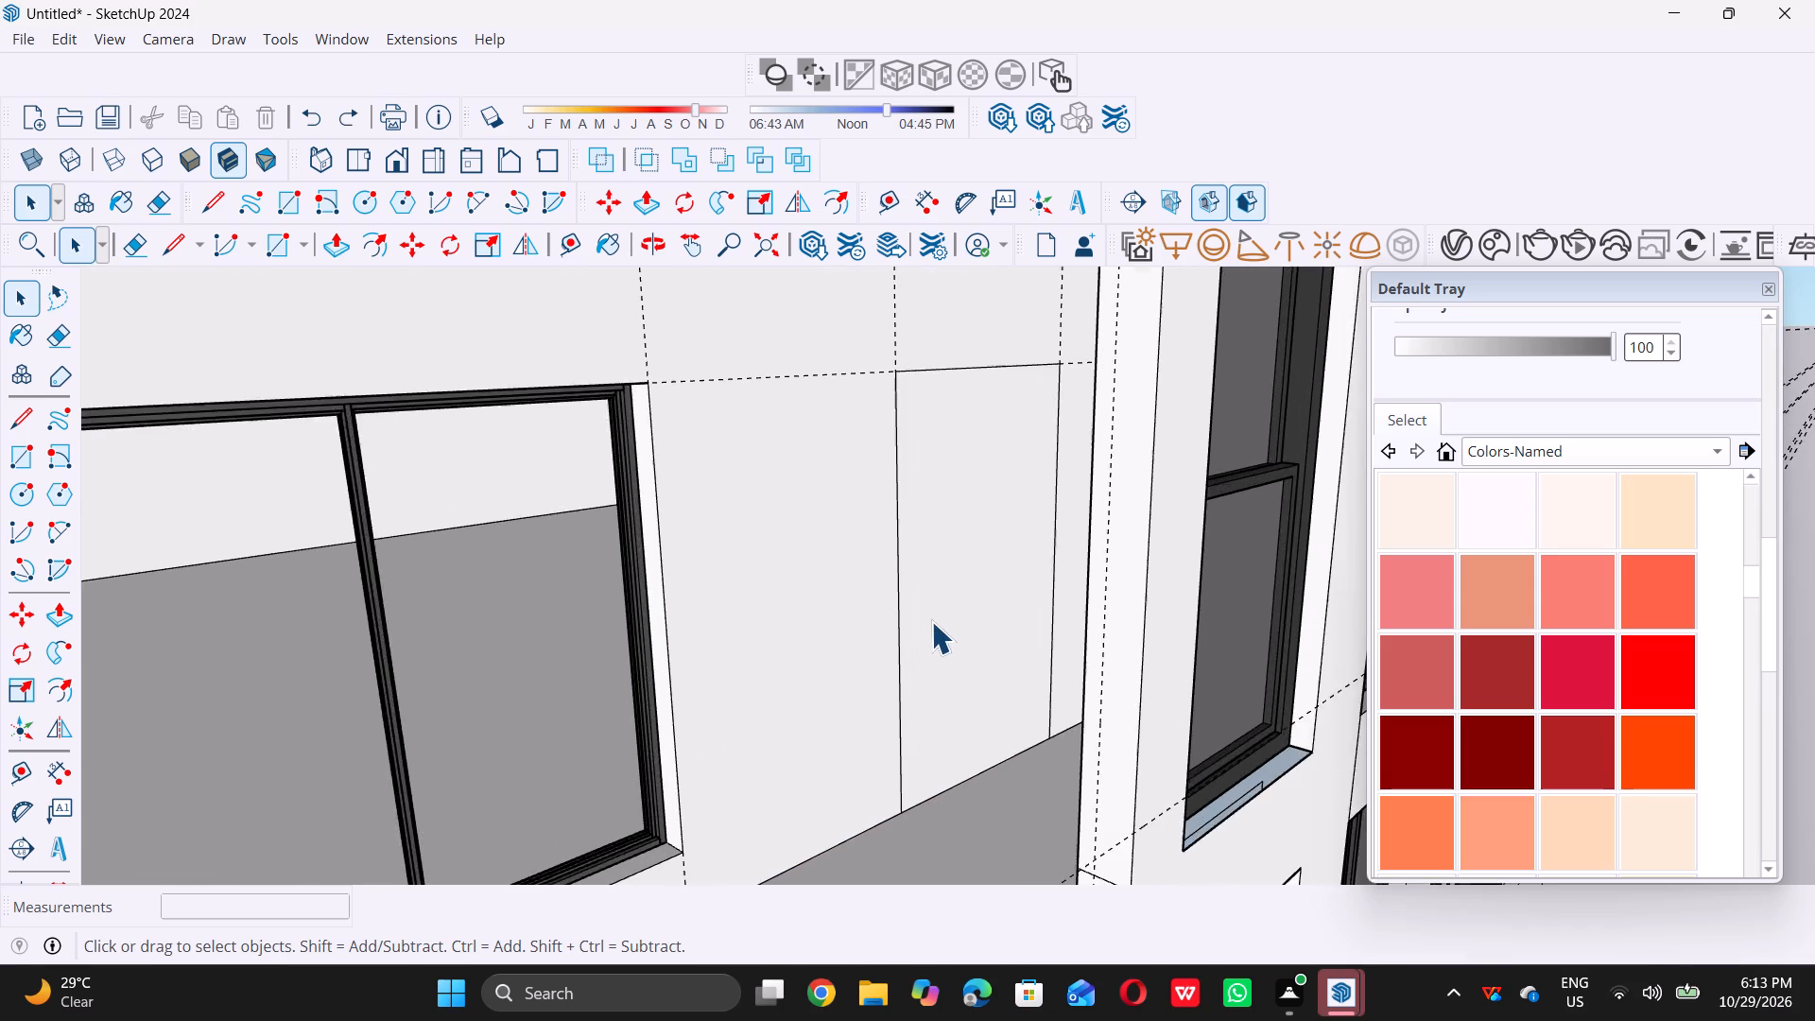
Push the door rectangle's face inward about 10 3/8" with Push/Pull, using the adjacent window frame as the depth reference.
scroll(934, 621, "down", 7)
middle_click_drag(937, 649, 975, 653)
scroll(971, 632, "up", 4)
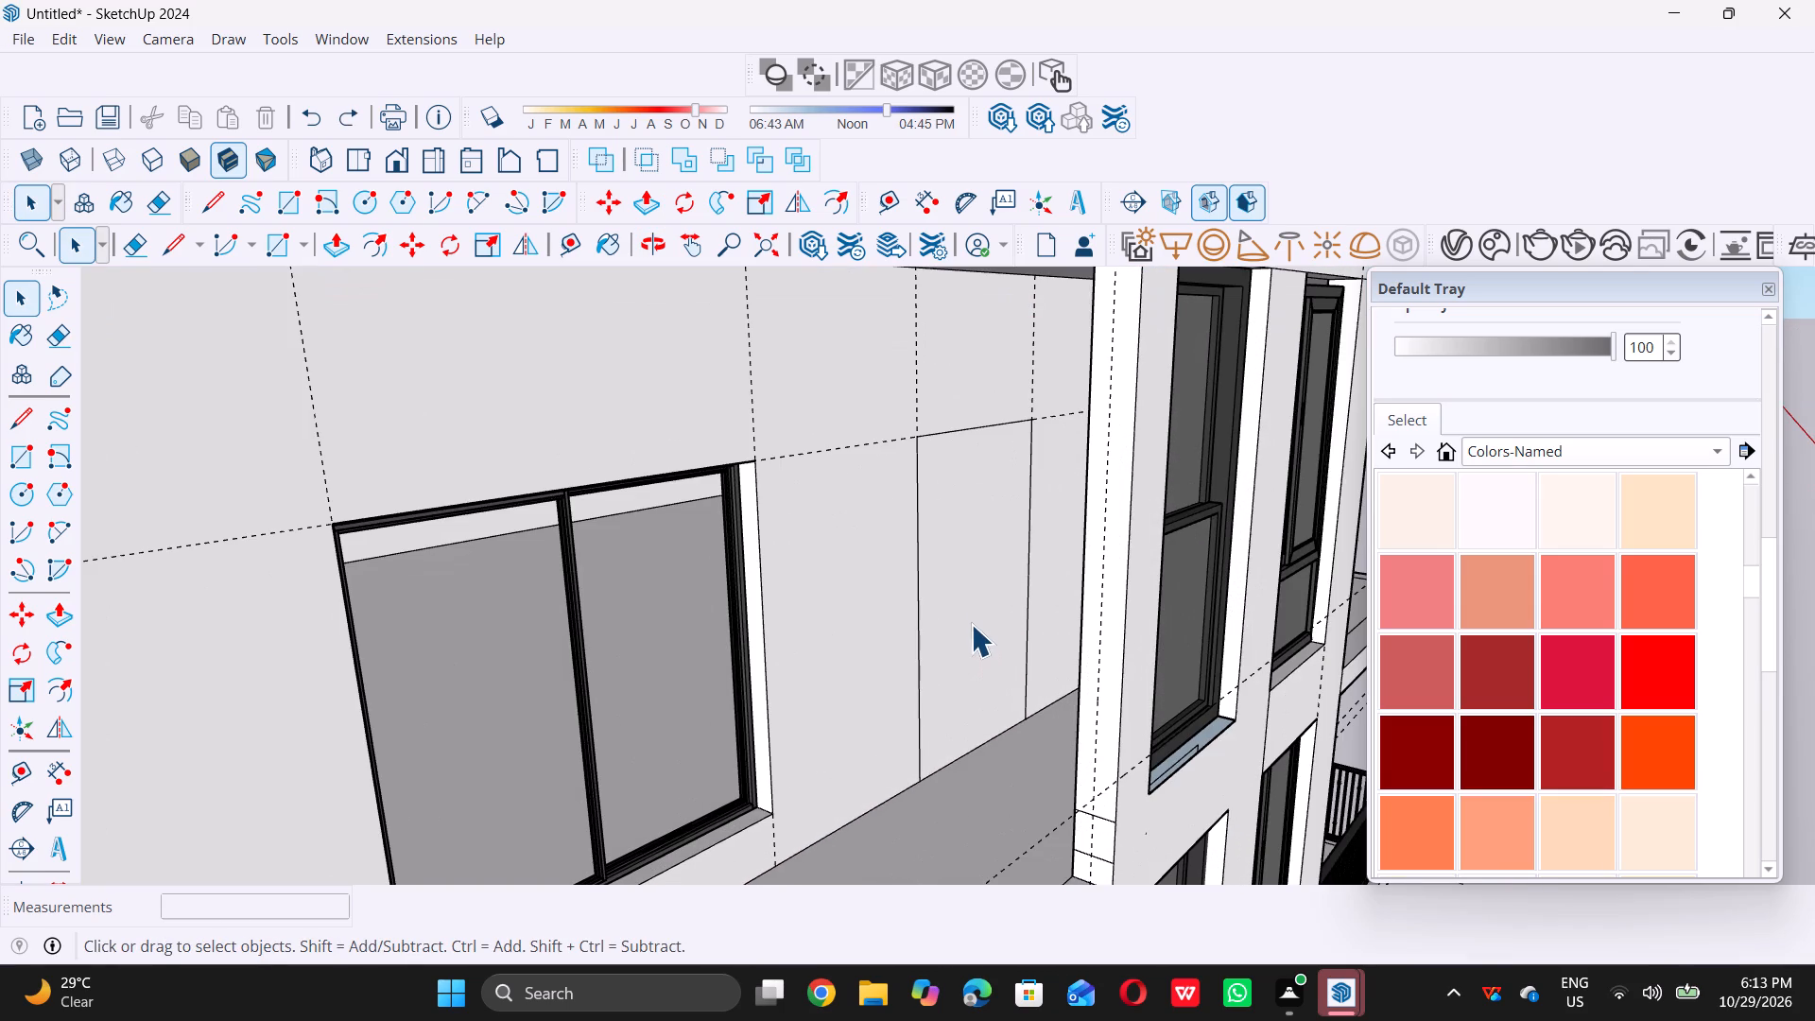
left_click(971, 624)
key("p")
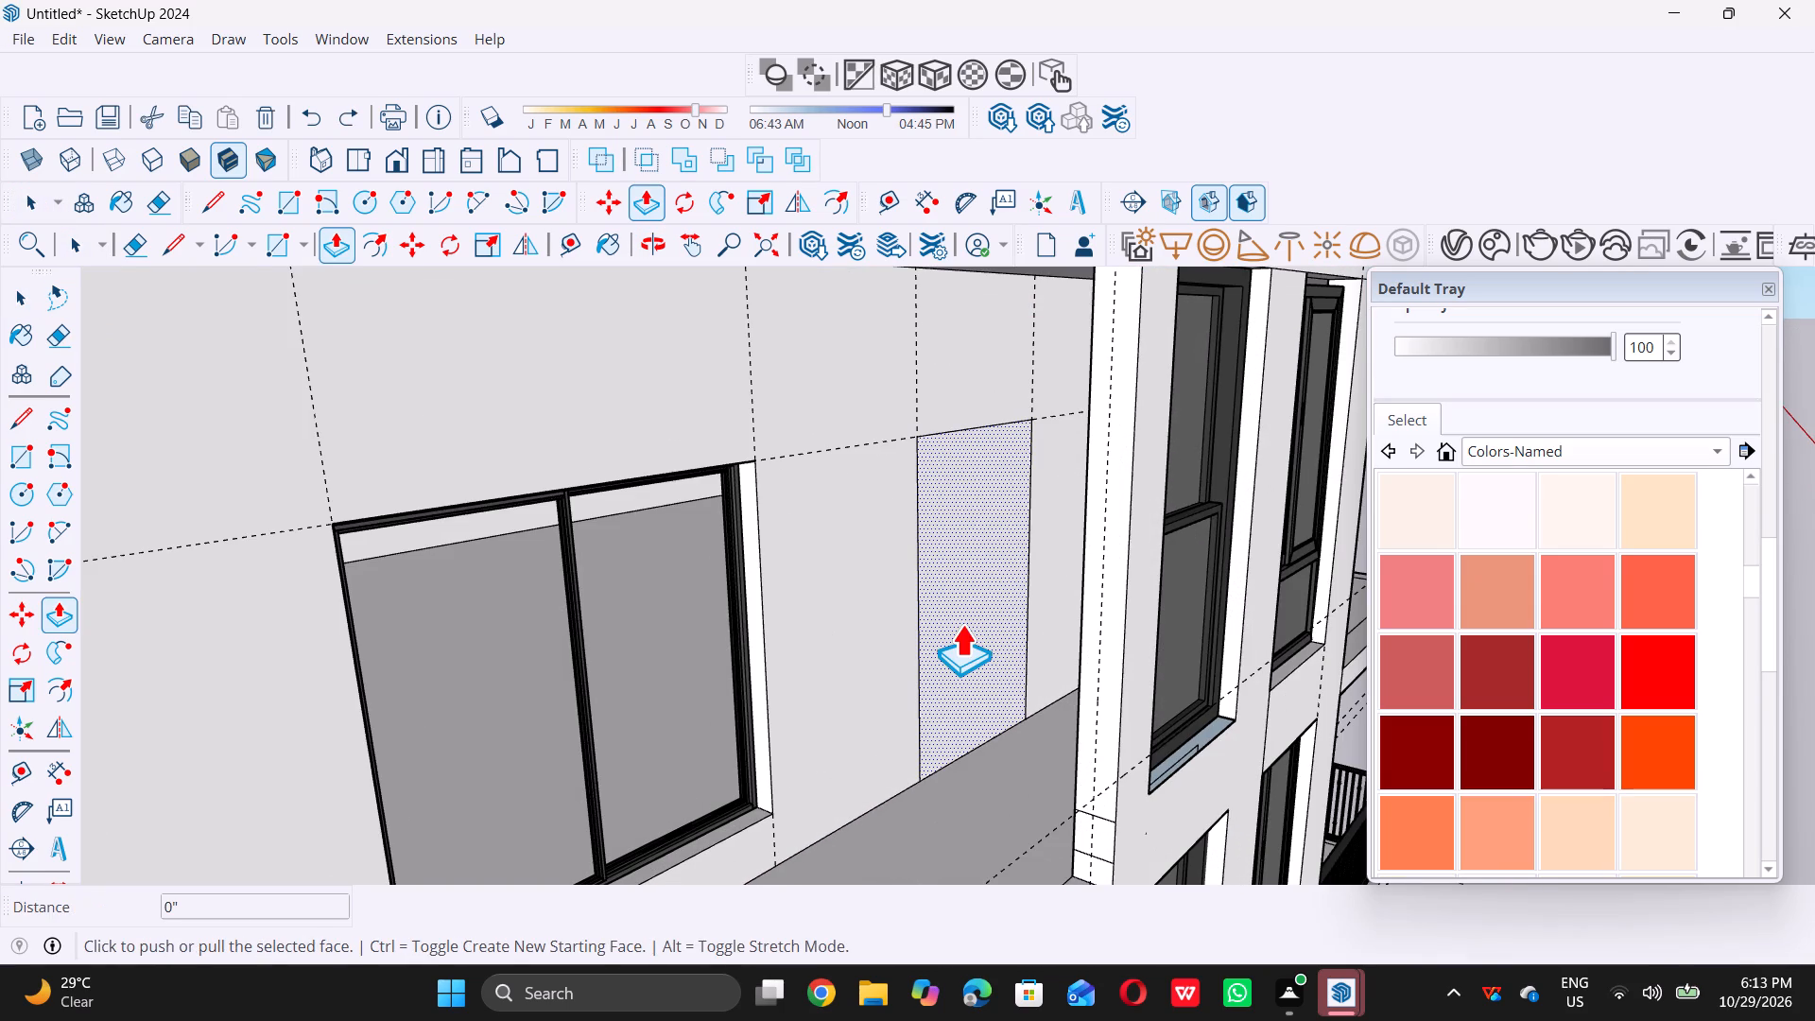
double_click(959, 623)
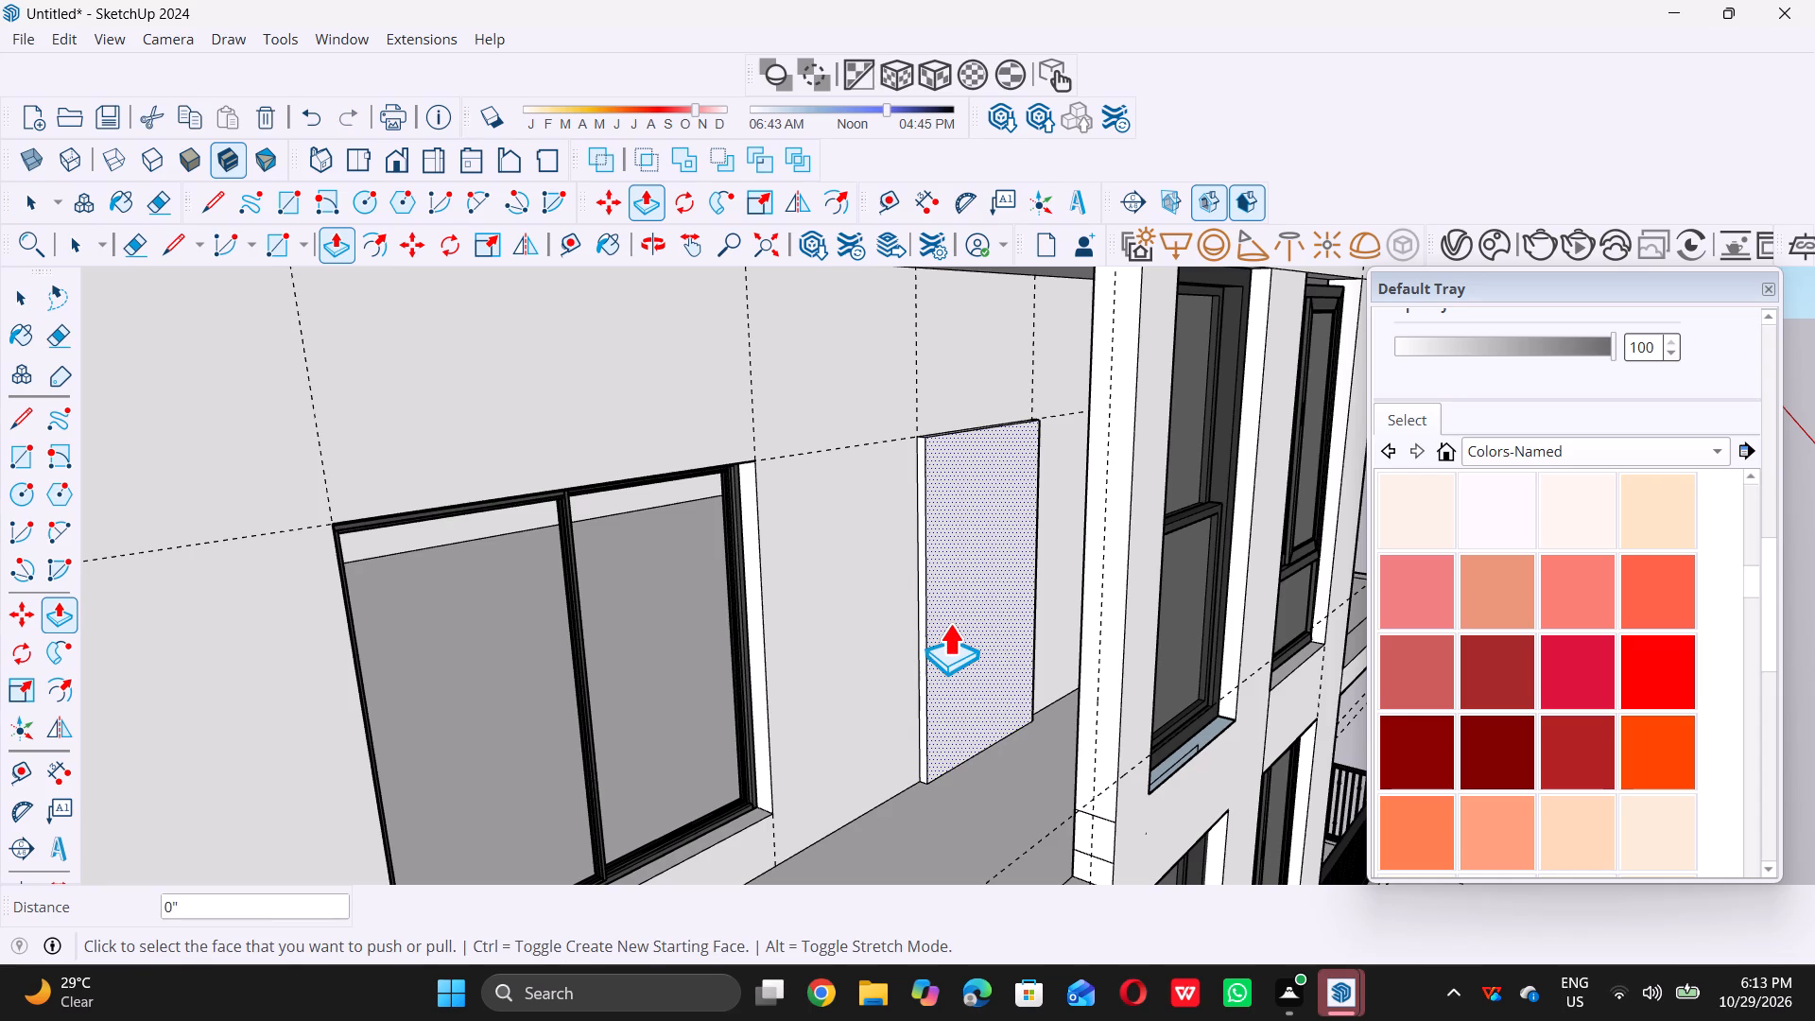
triple_click(950, 619)
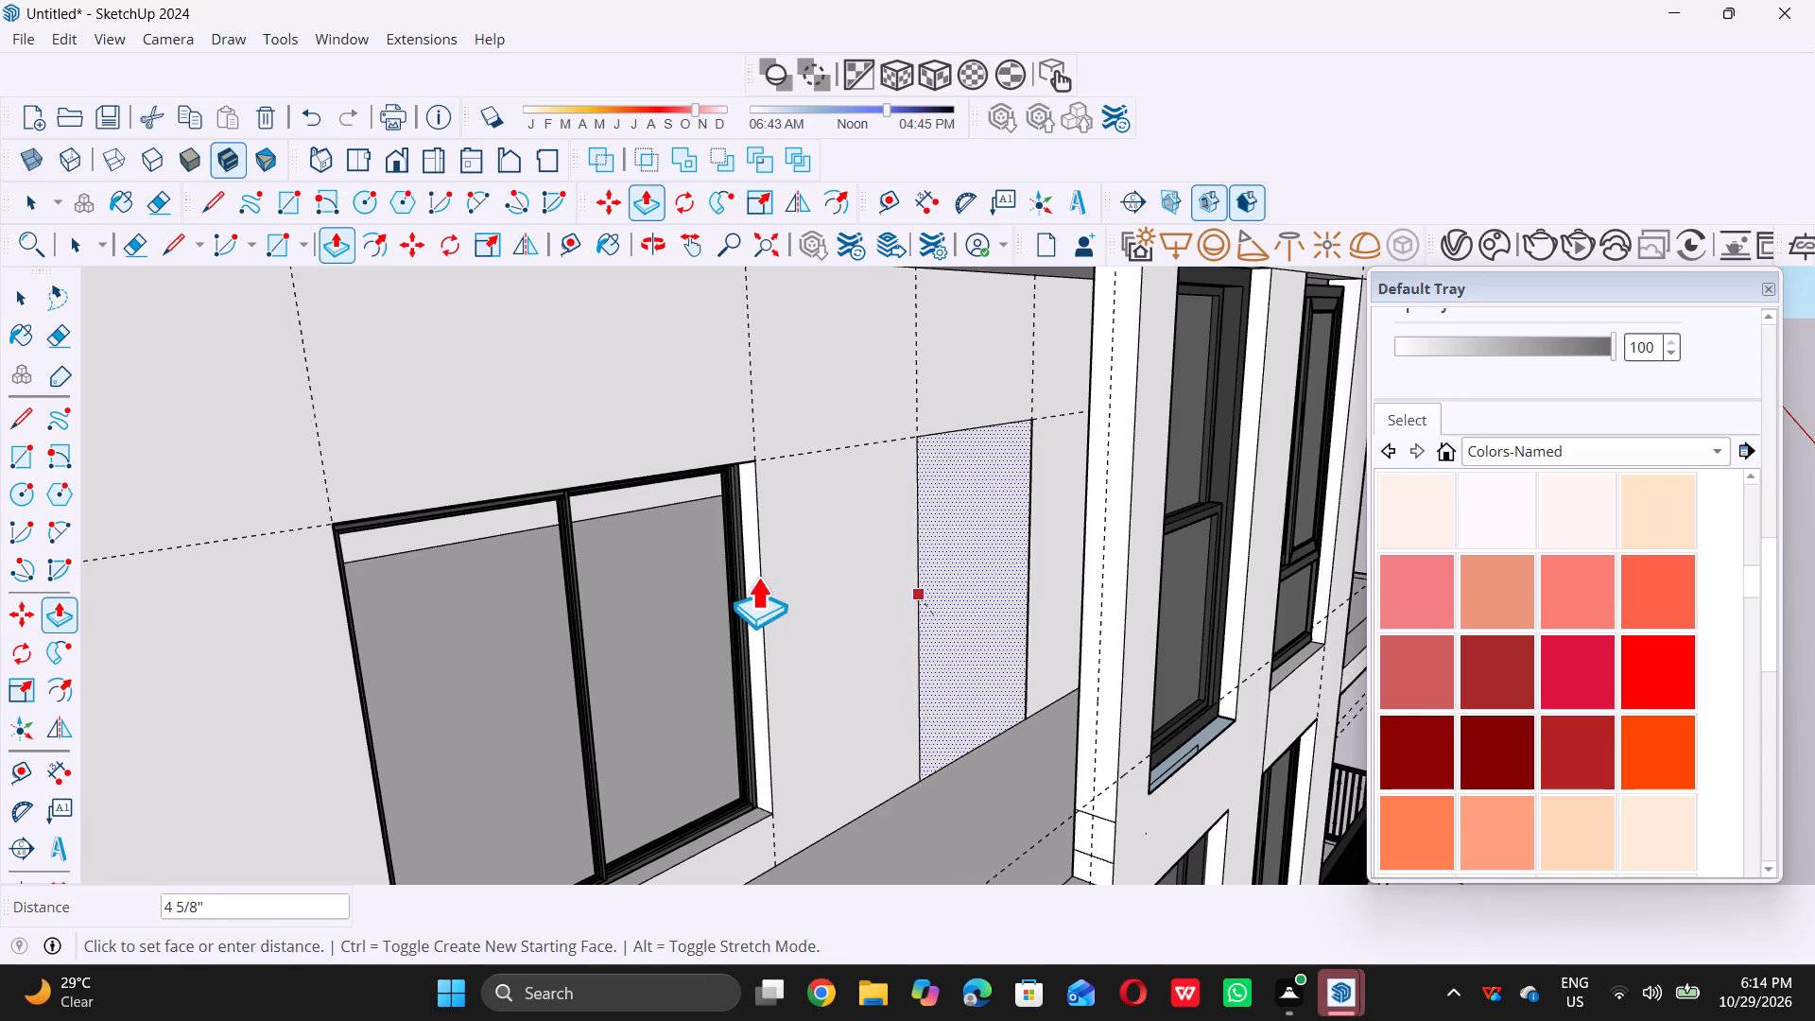
scroll(739, 583, "up", 4)
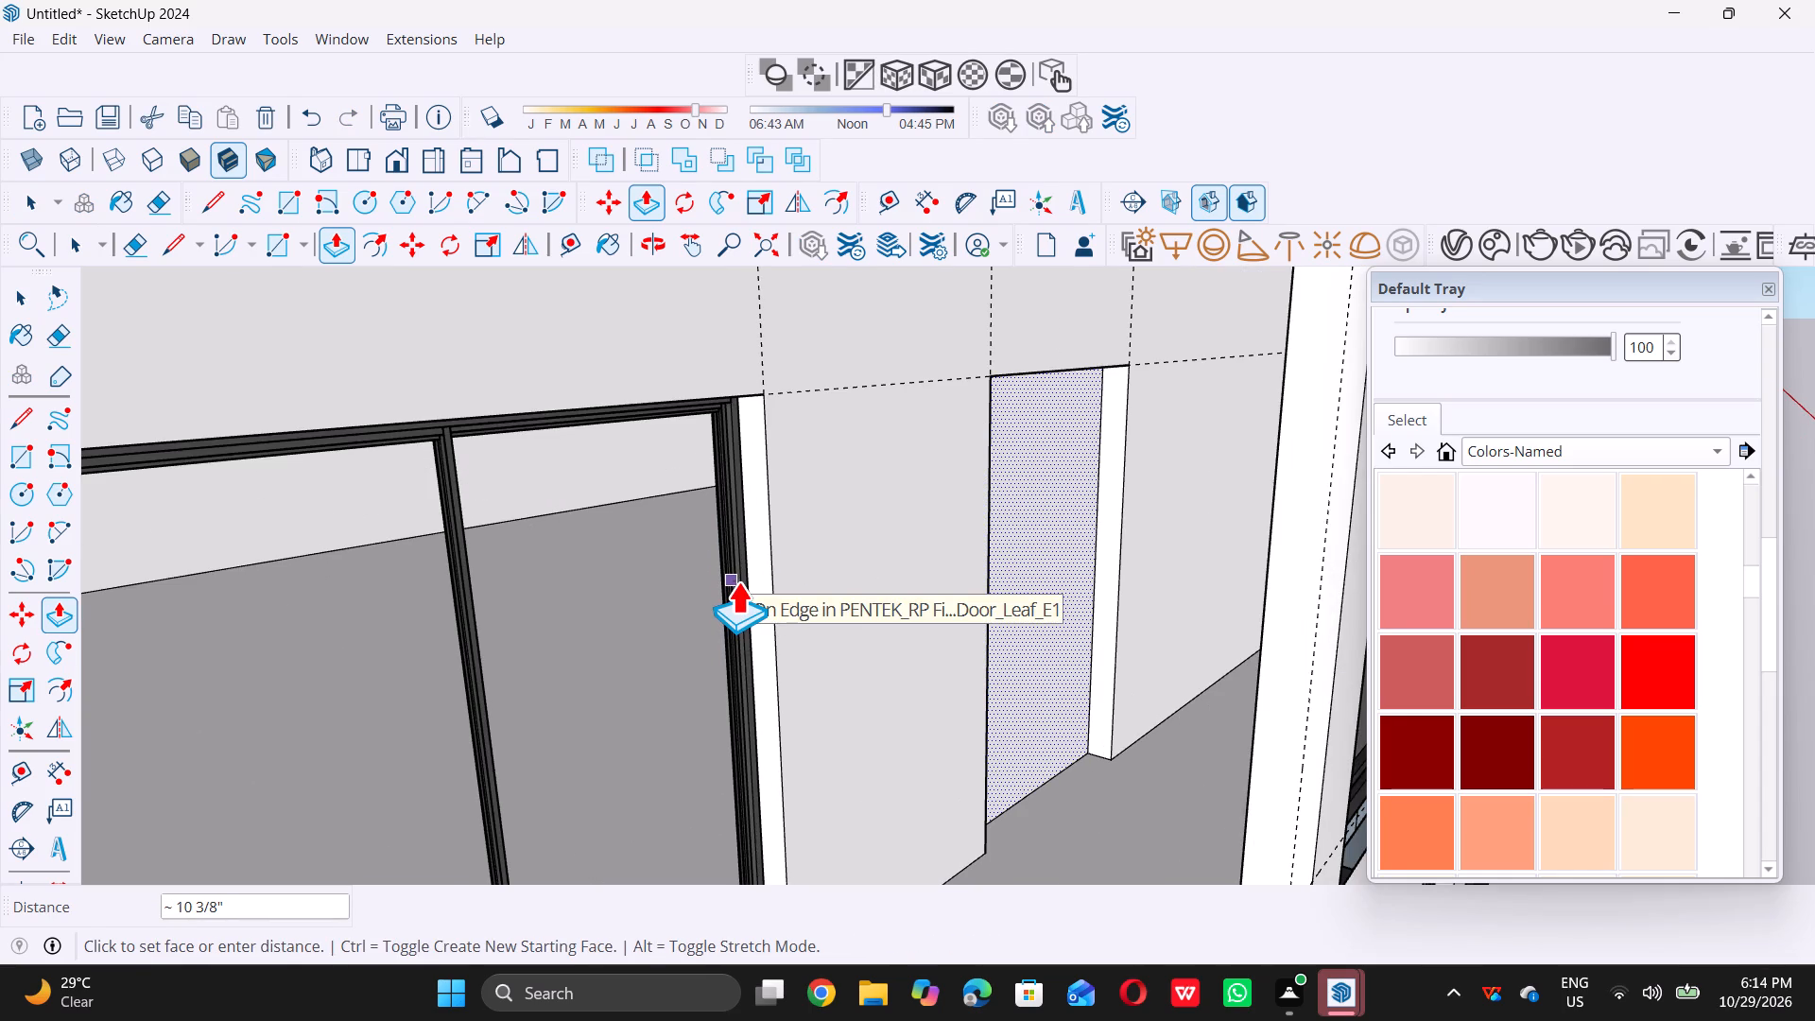
triple_click(737, 581)
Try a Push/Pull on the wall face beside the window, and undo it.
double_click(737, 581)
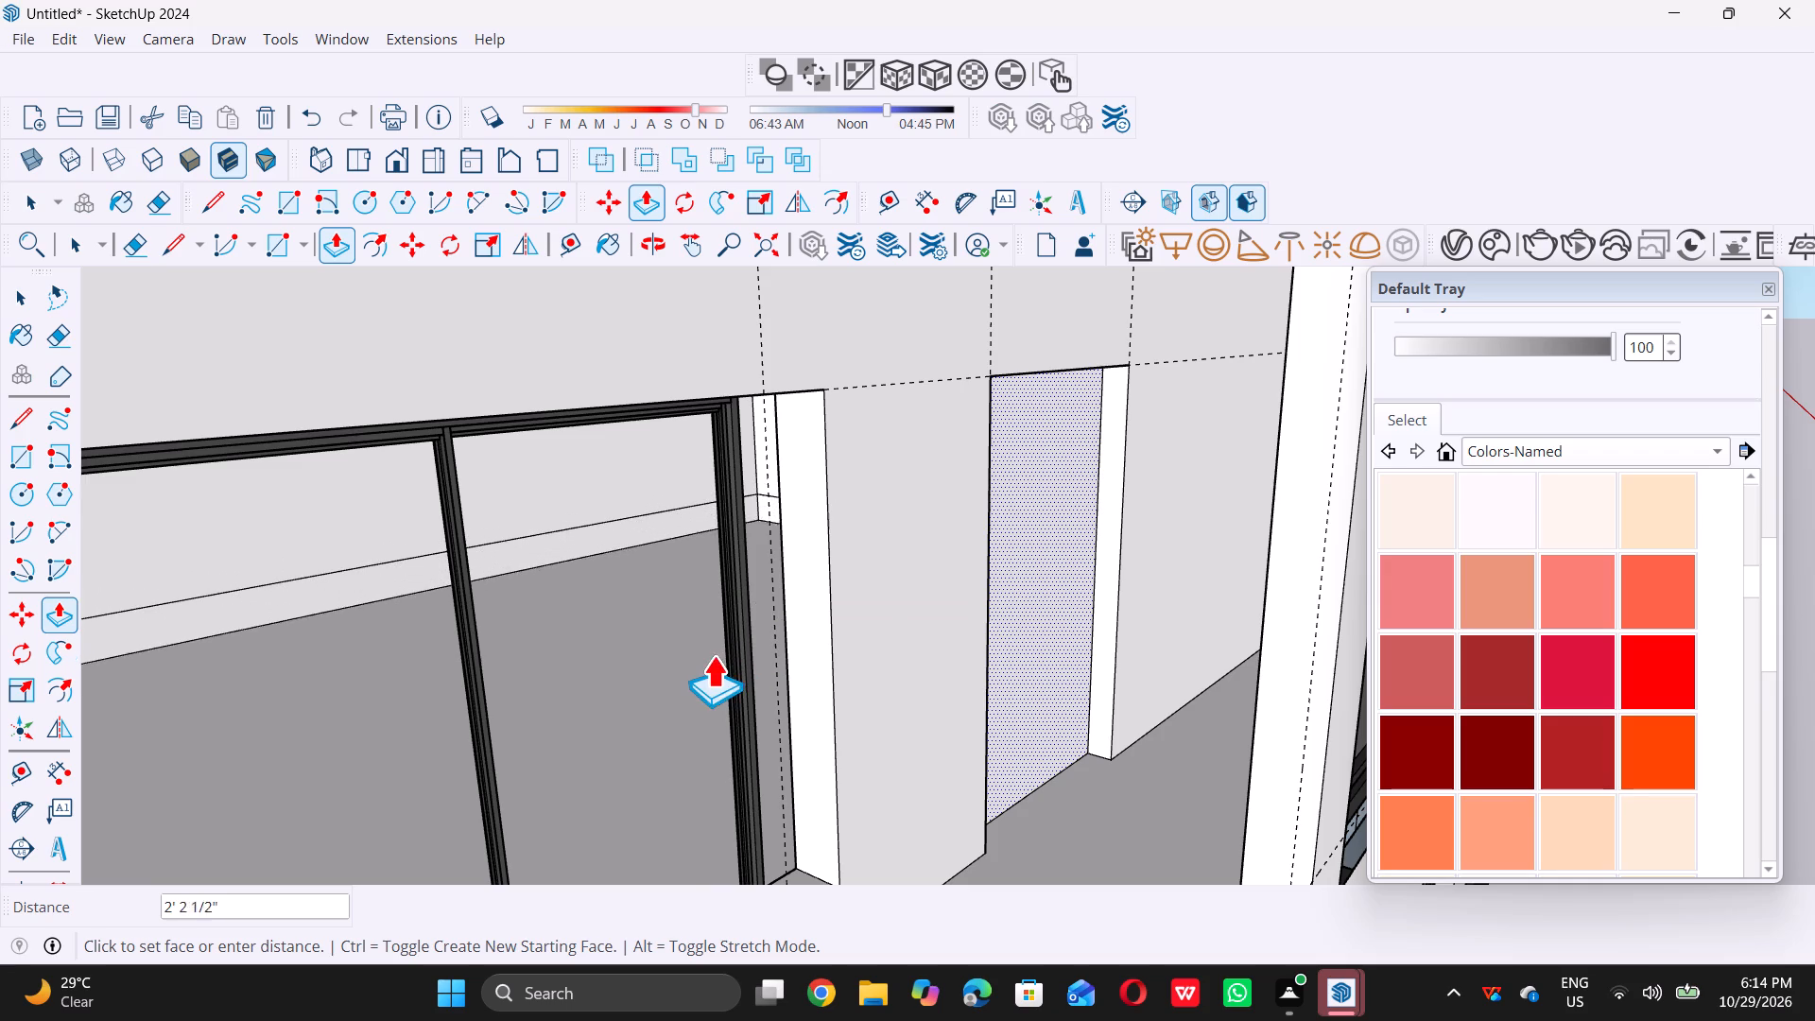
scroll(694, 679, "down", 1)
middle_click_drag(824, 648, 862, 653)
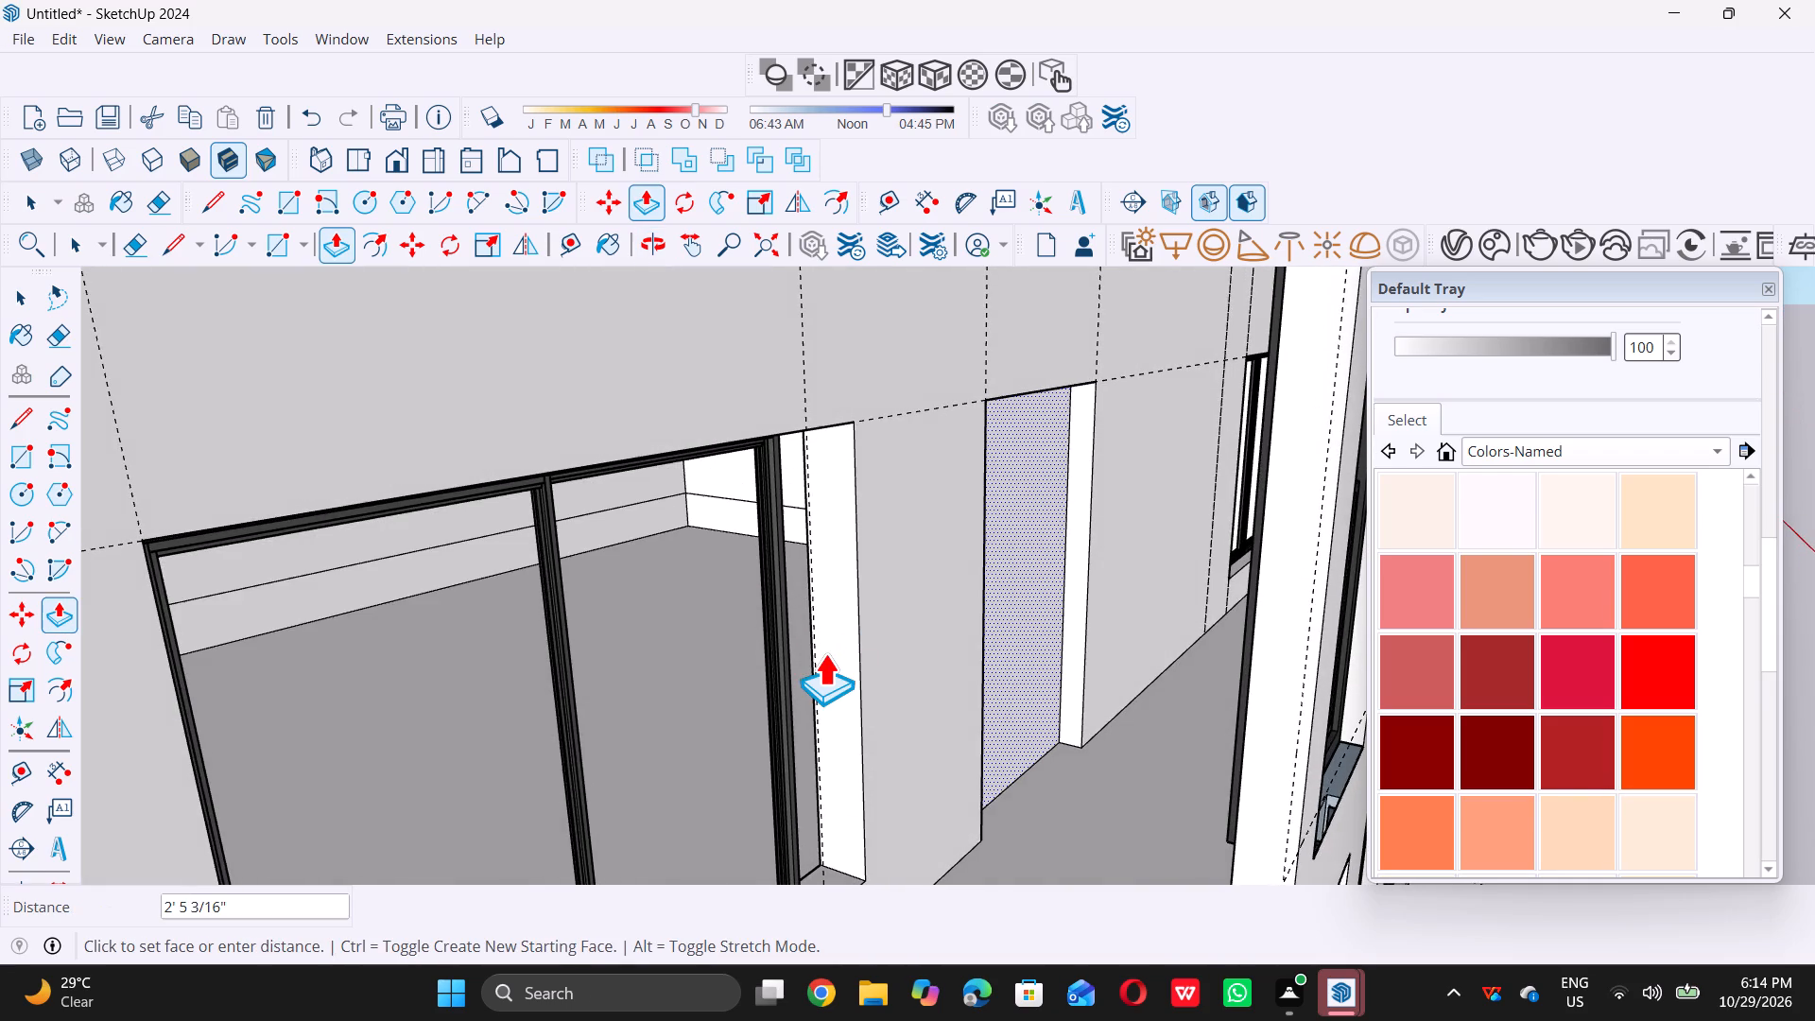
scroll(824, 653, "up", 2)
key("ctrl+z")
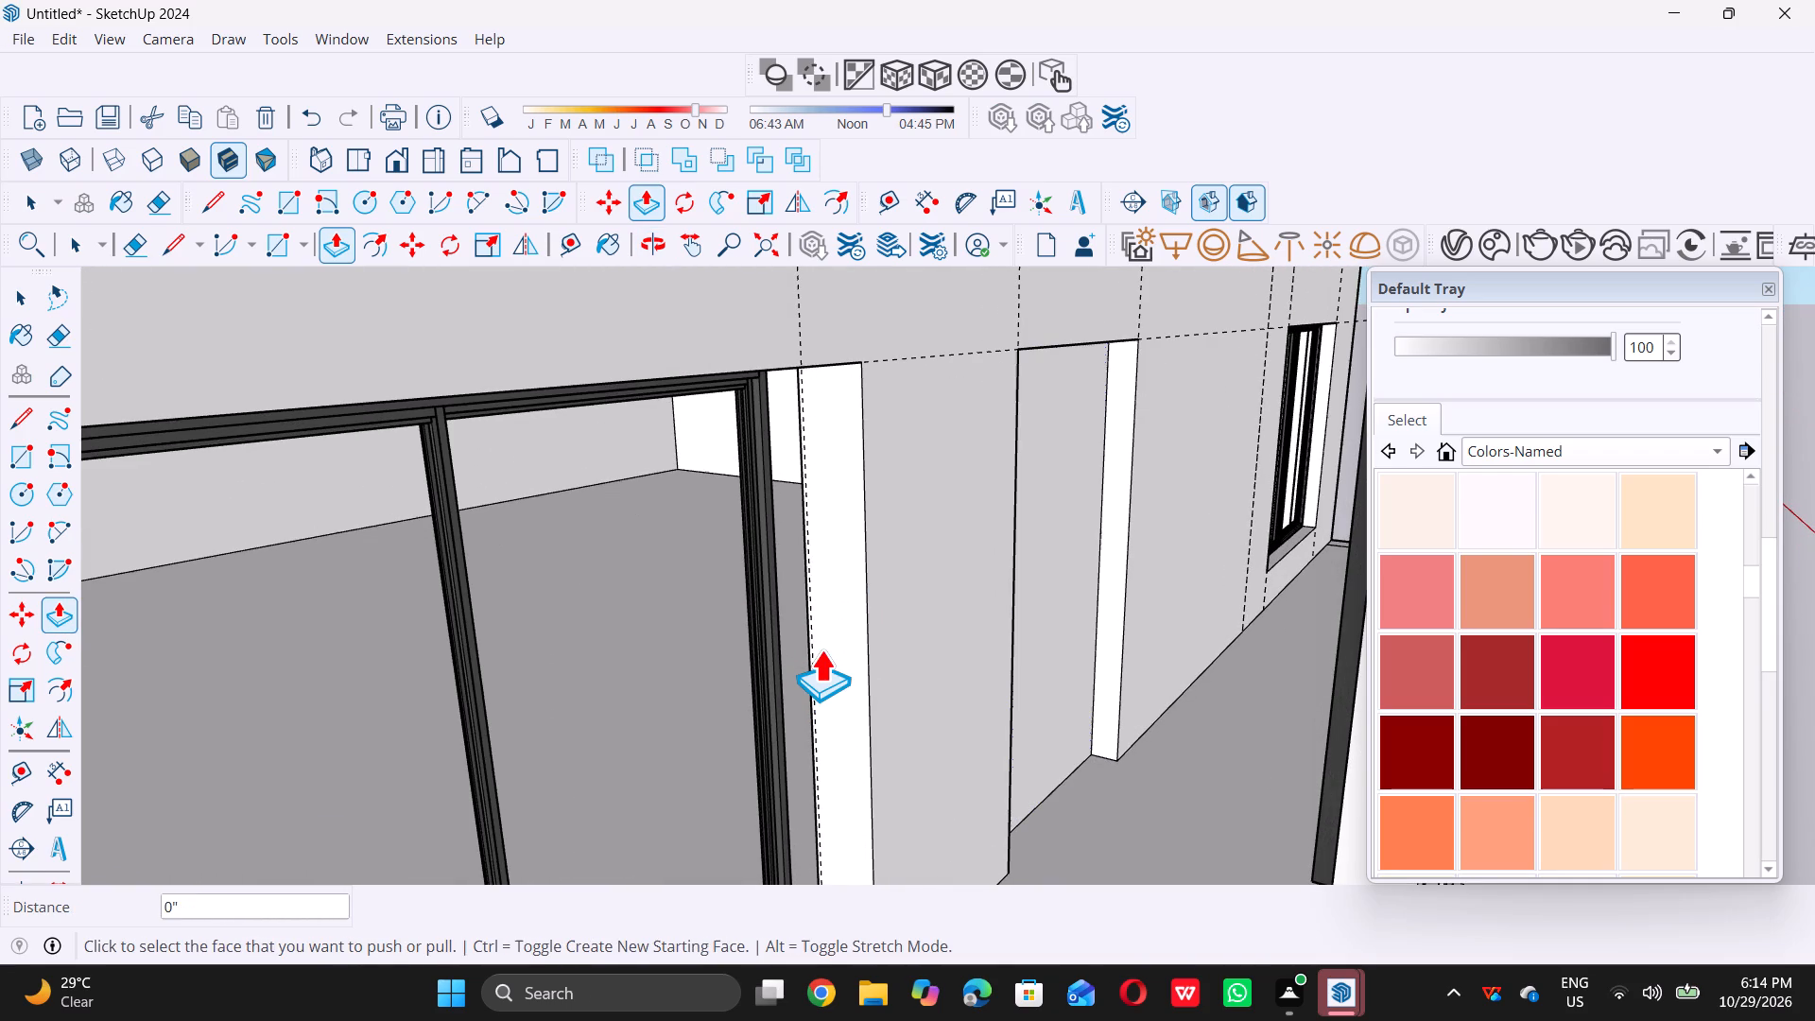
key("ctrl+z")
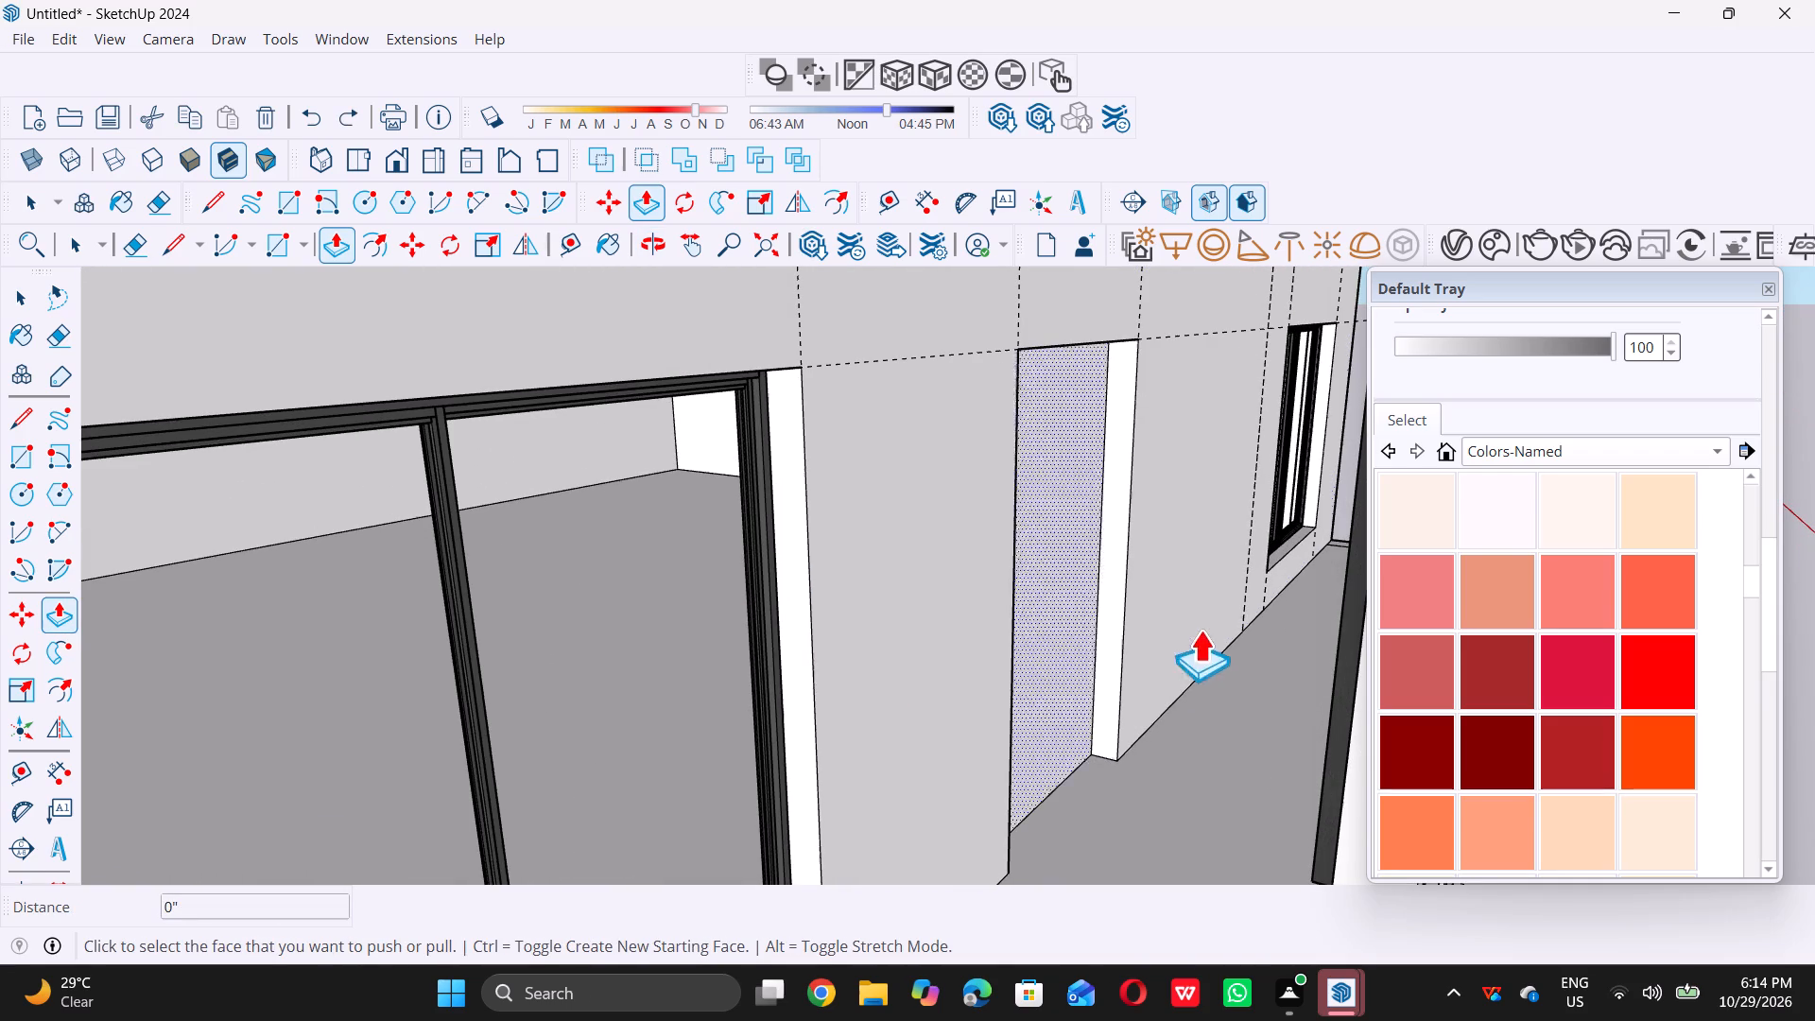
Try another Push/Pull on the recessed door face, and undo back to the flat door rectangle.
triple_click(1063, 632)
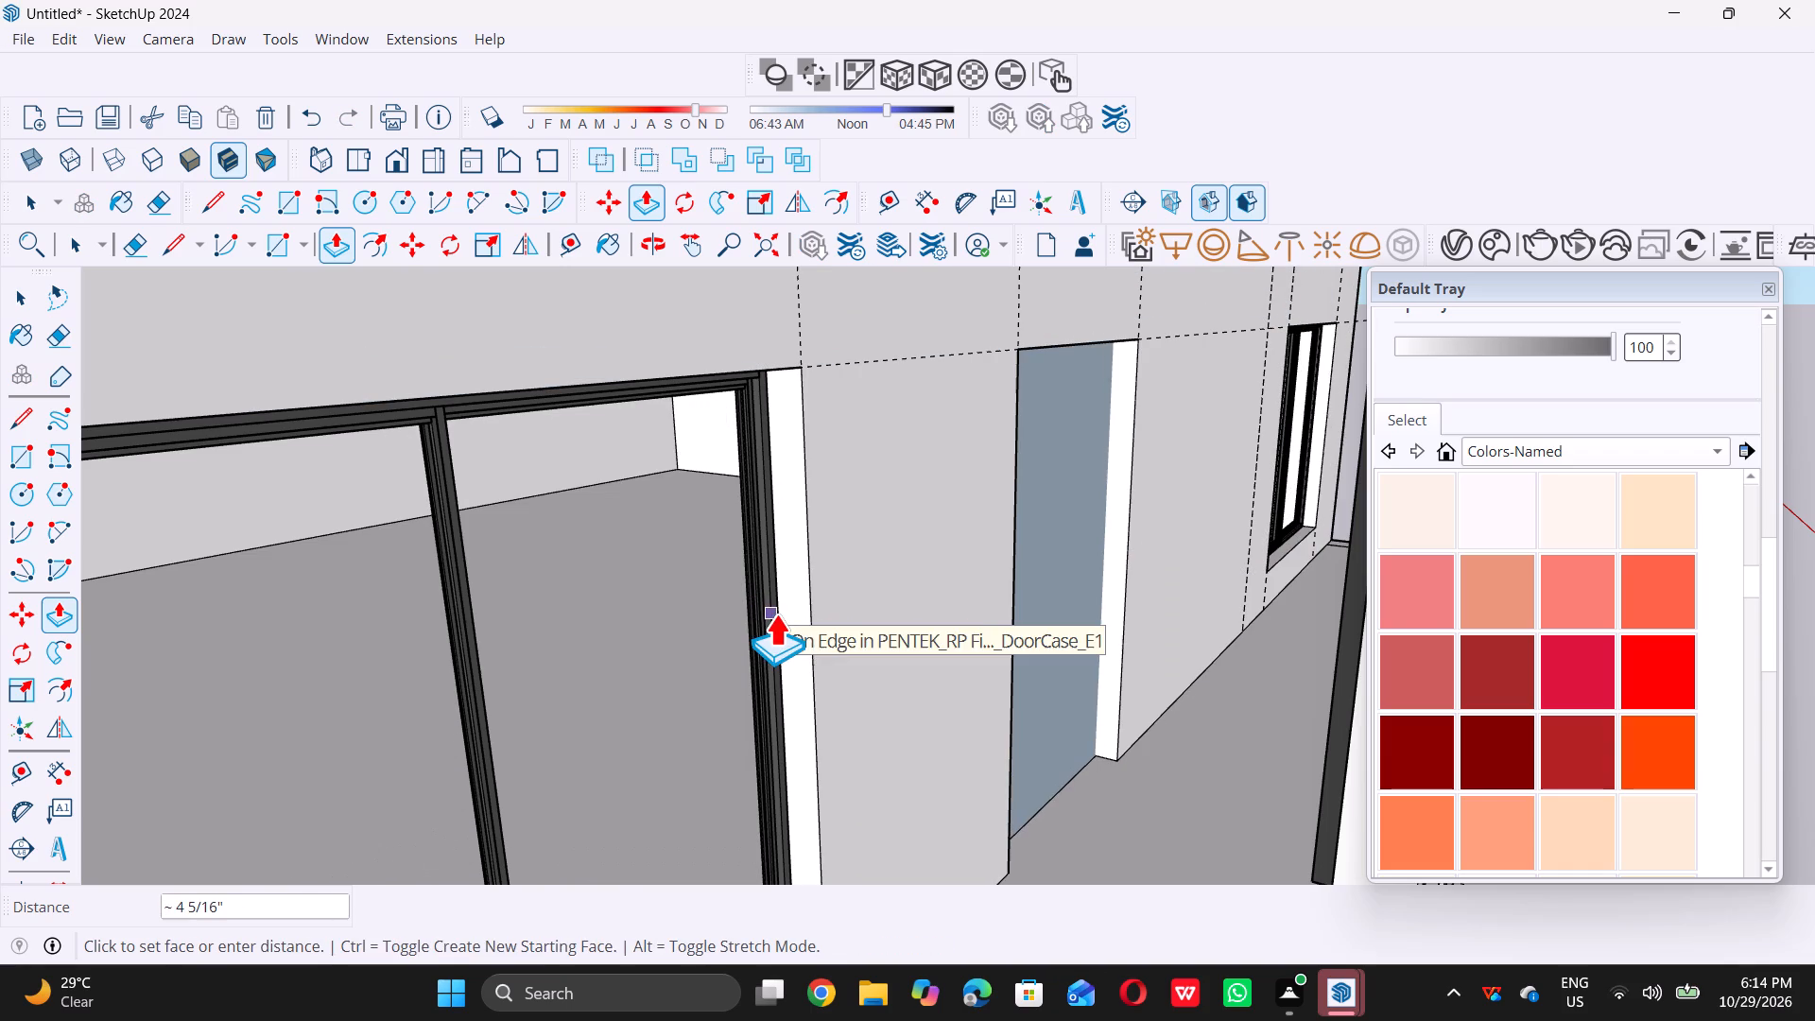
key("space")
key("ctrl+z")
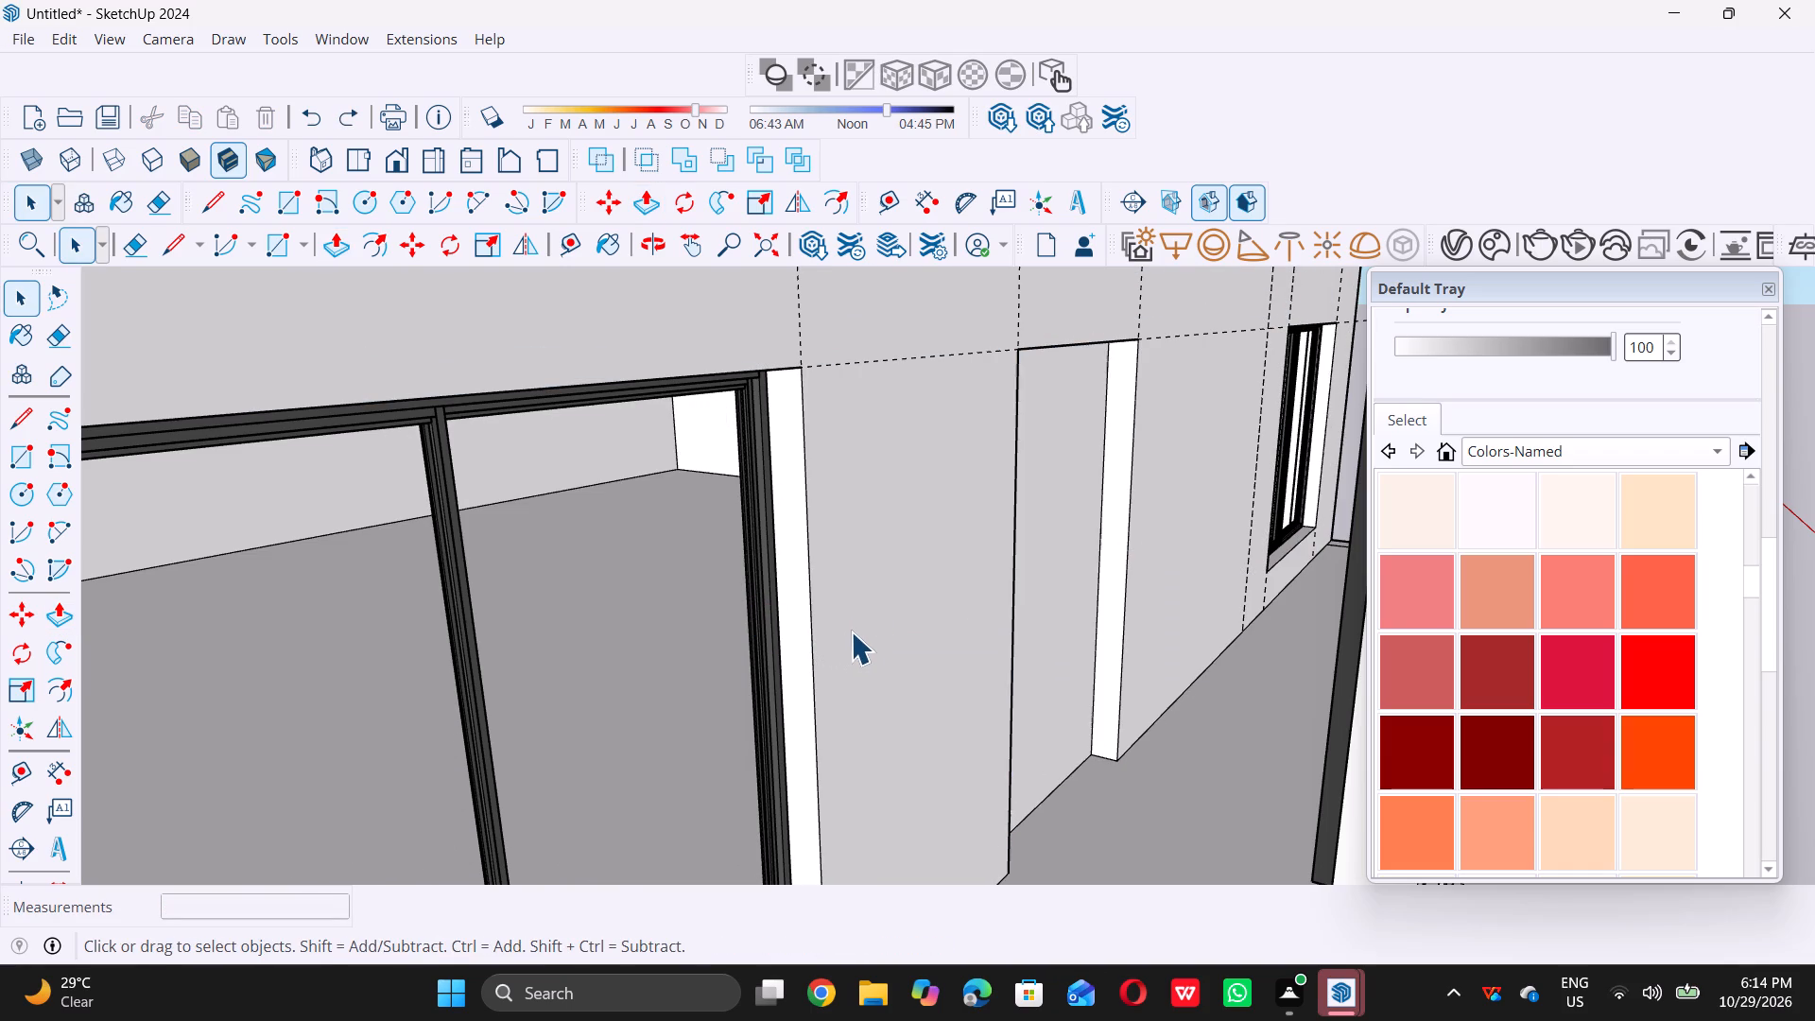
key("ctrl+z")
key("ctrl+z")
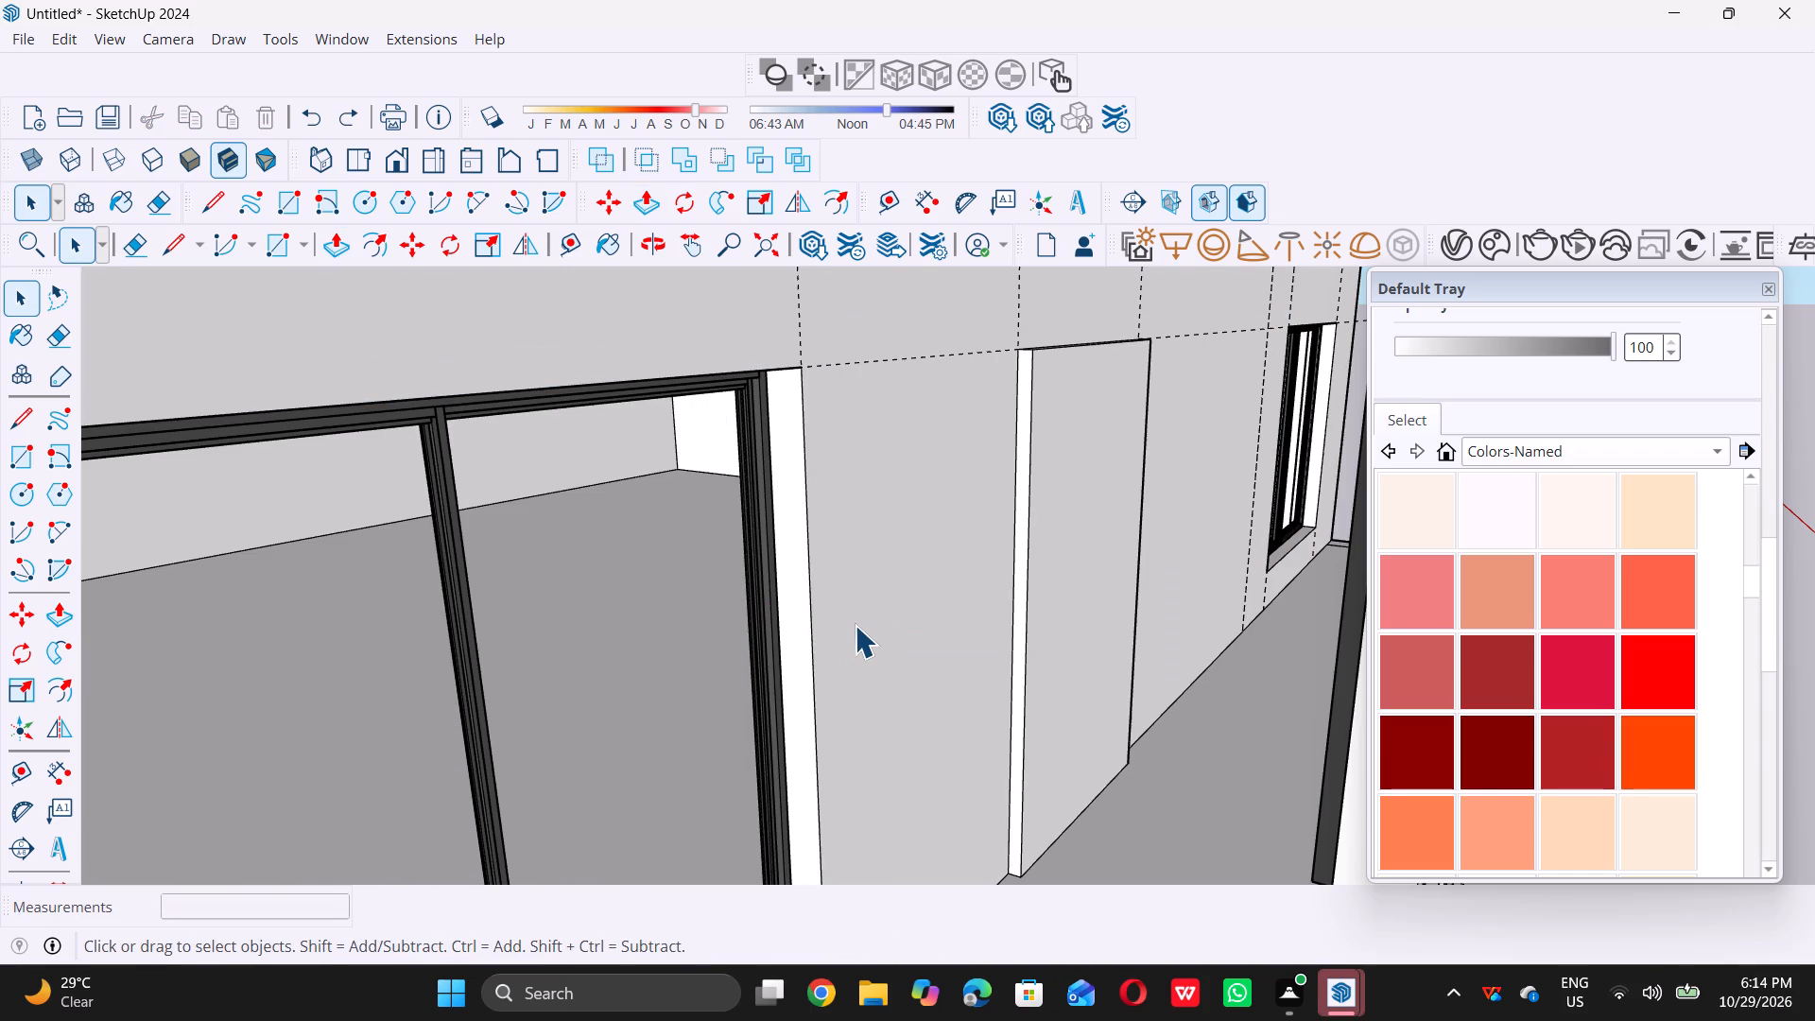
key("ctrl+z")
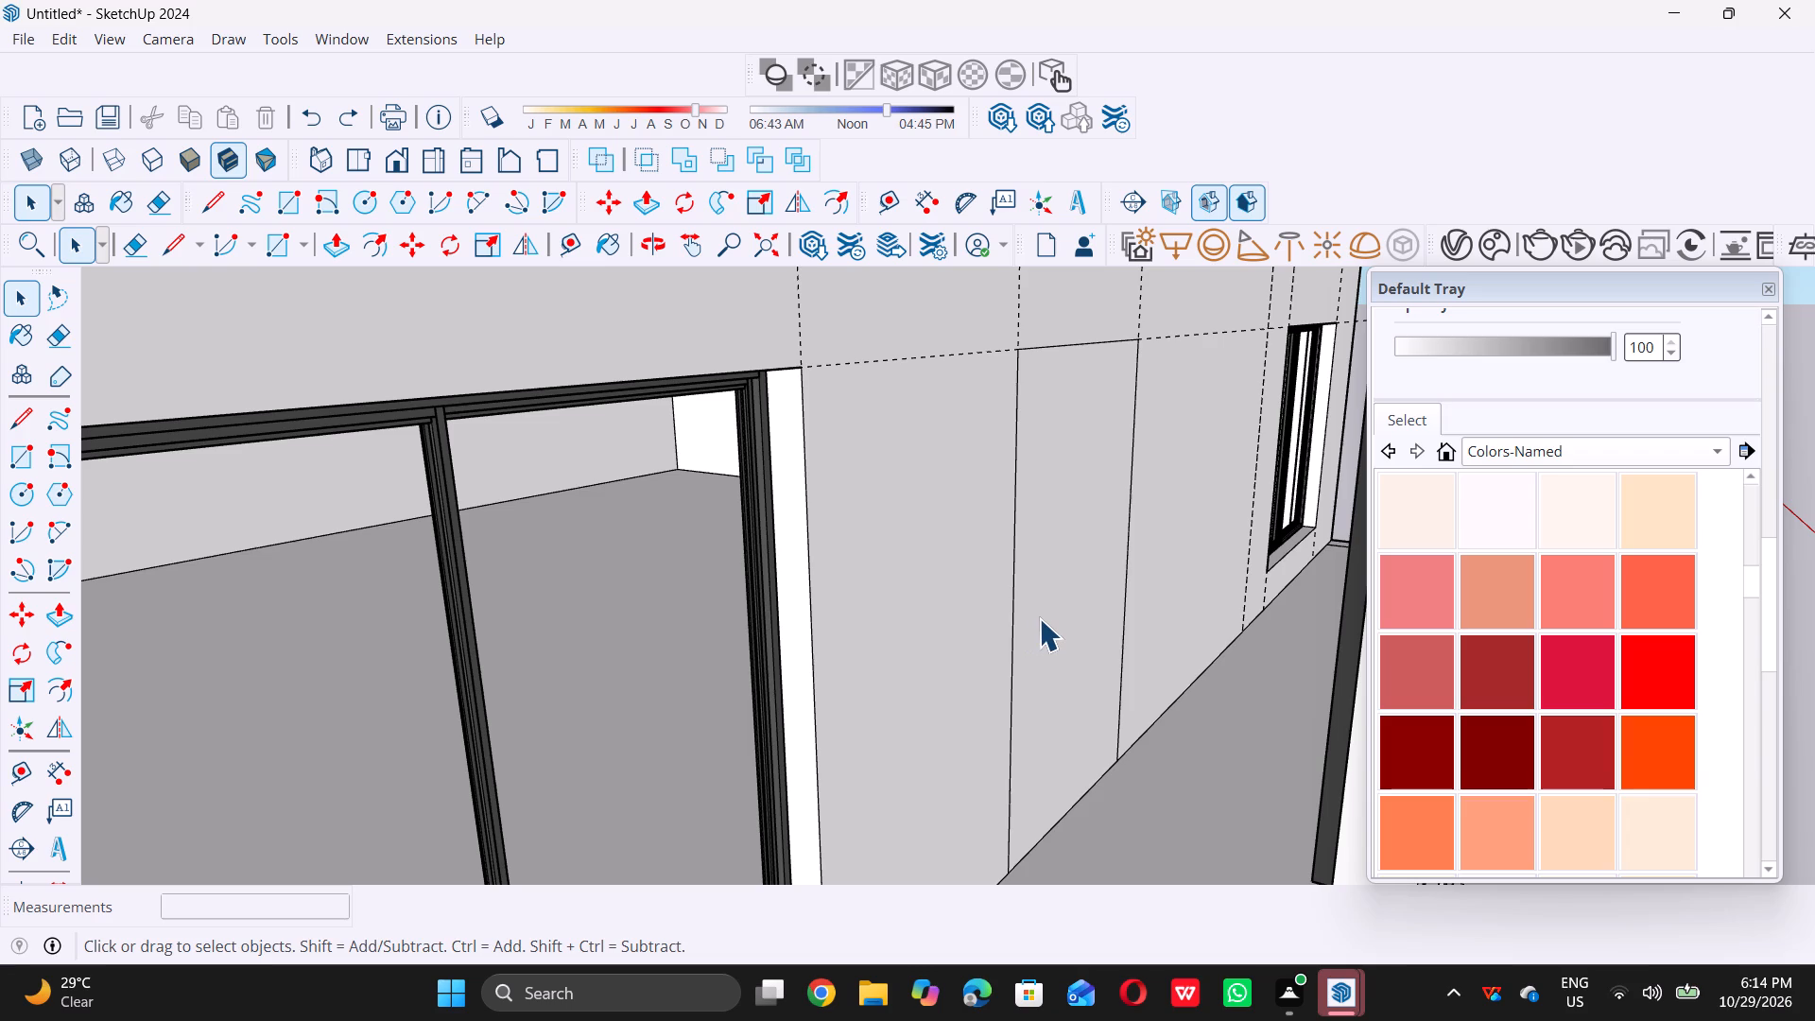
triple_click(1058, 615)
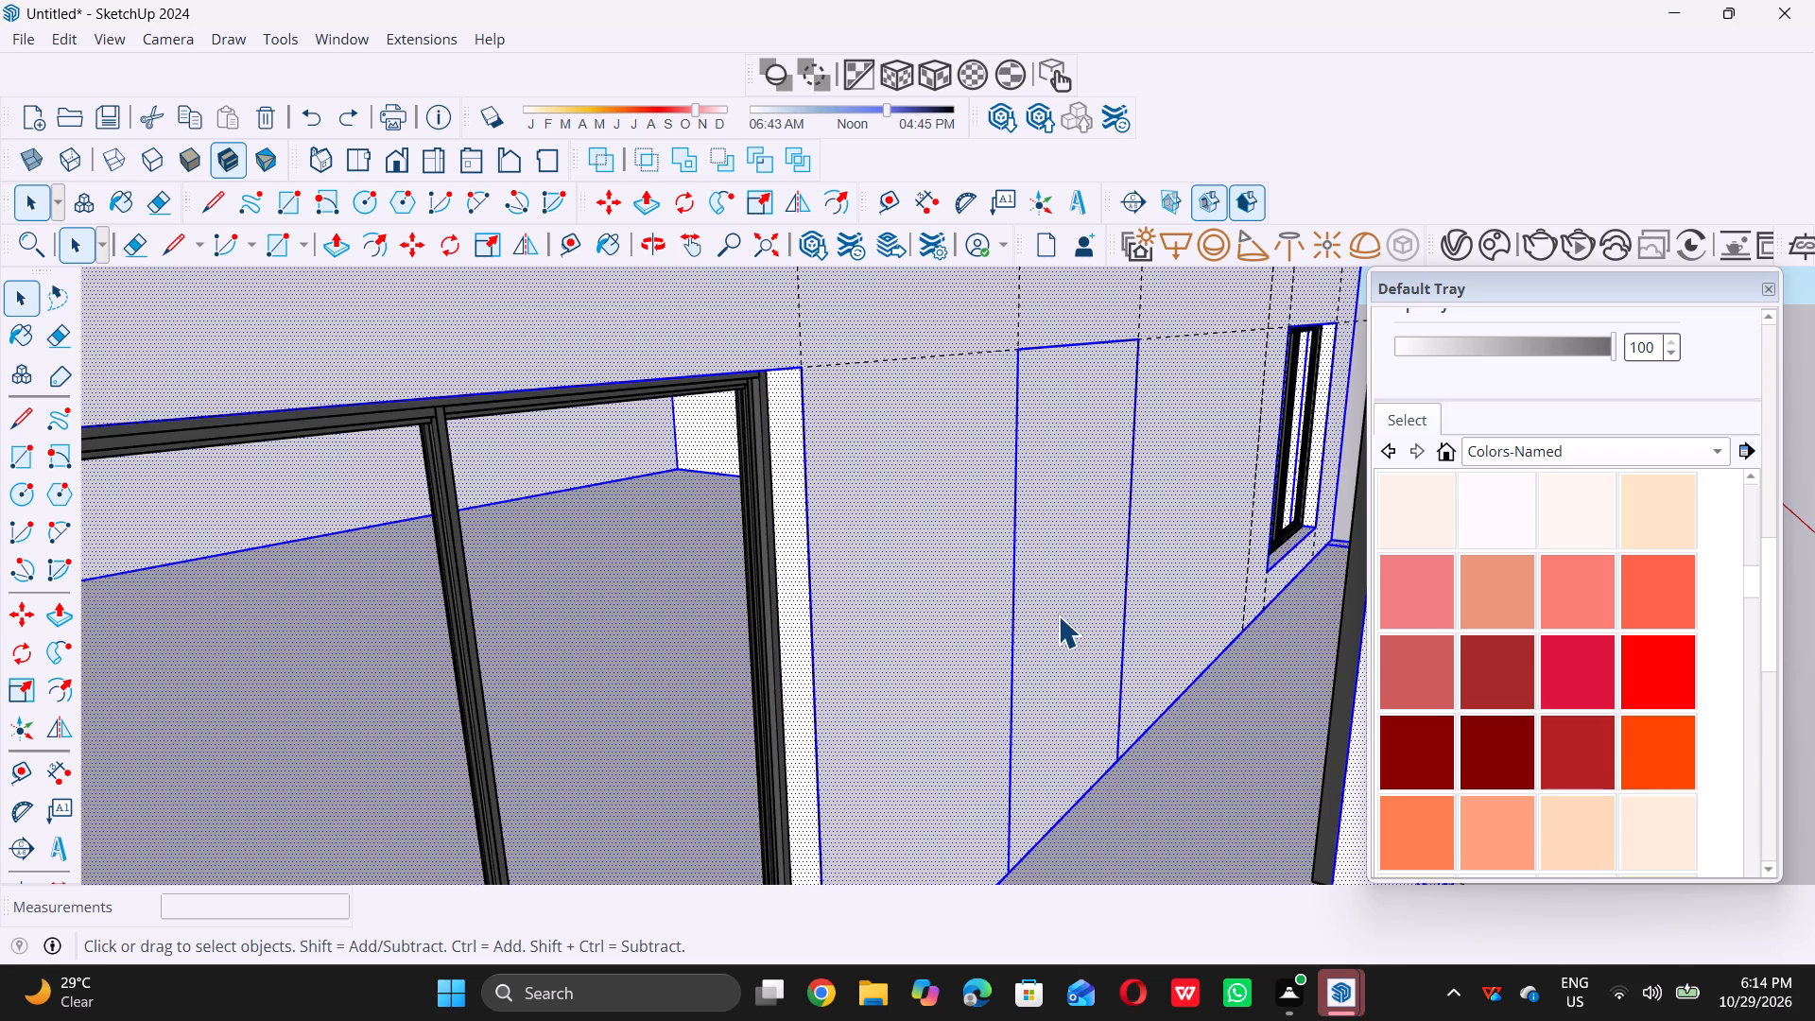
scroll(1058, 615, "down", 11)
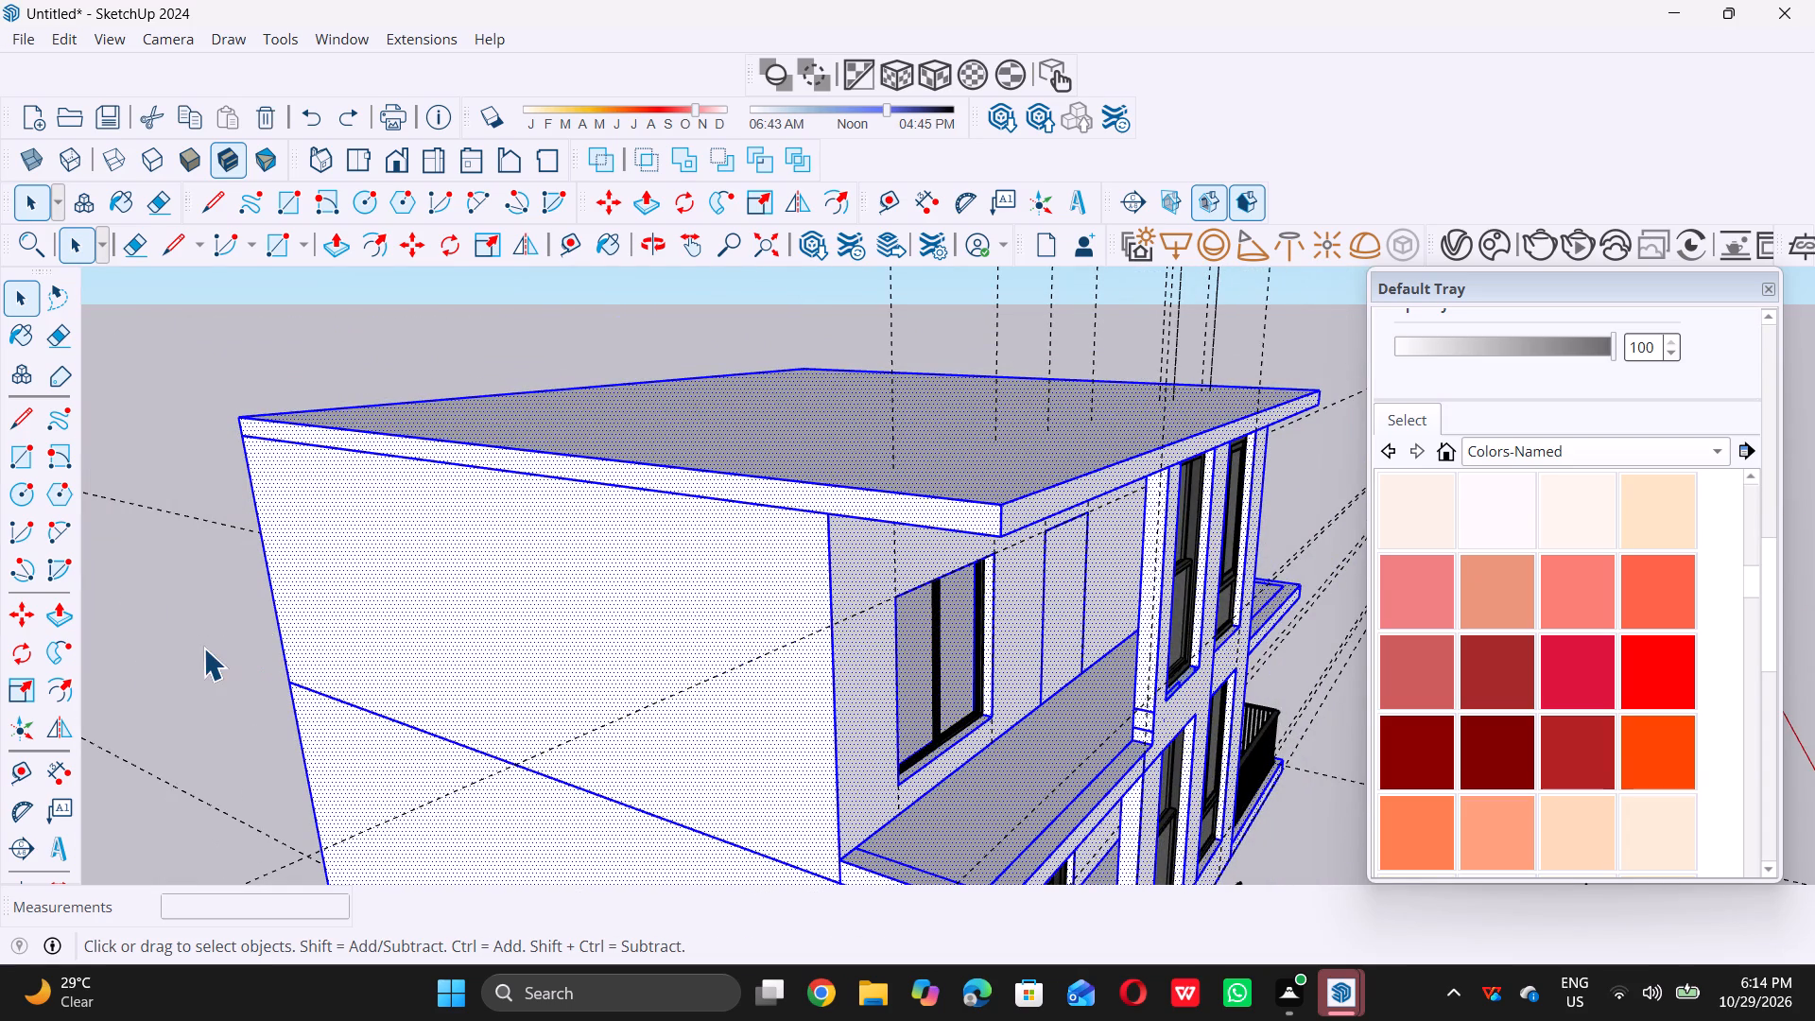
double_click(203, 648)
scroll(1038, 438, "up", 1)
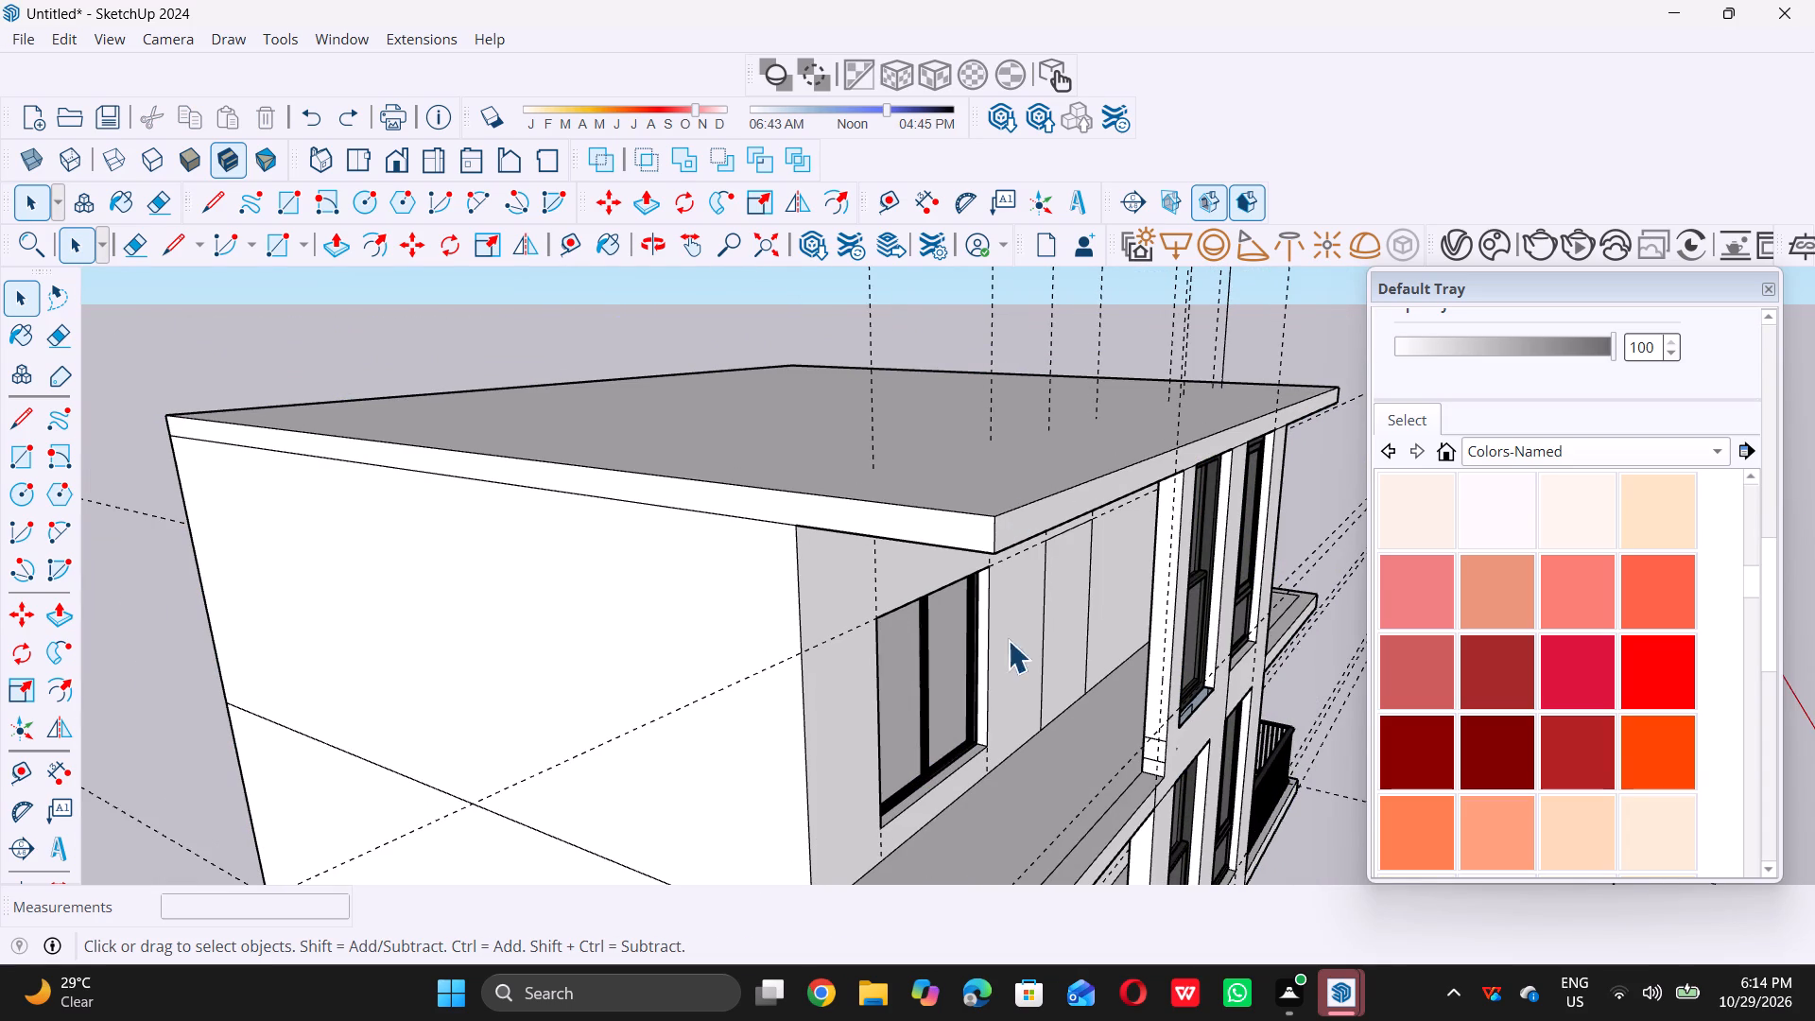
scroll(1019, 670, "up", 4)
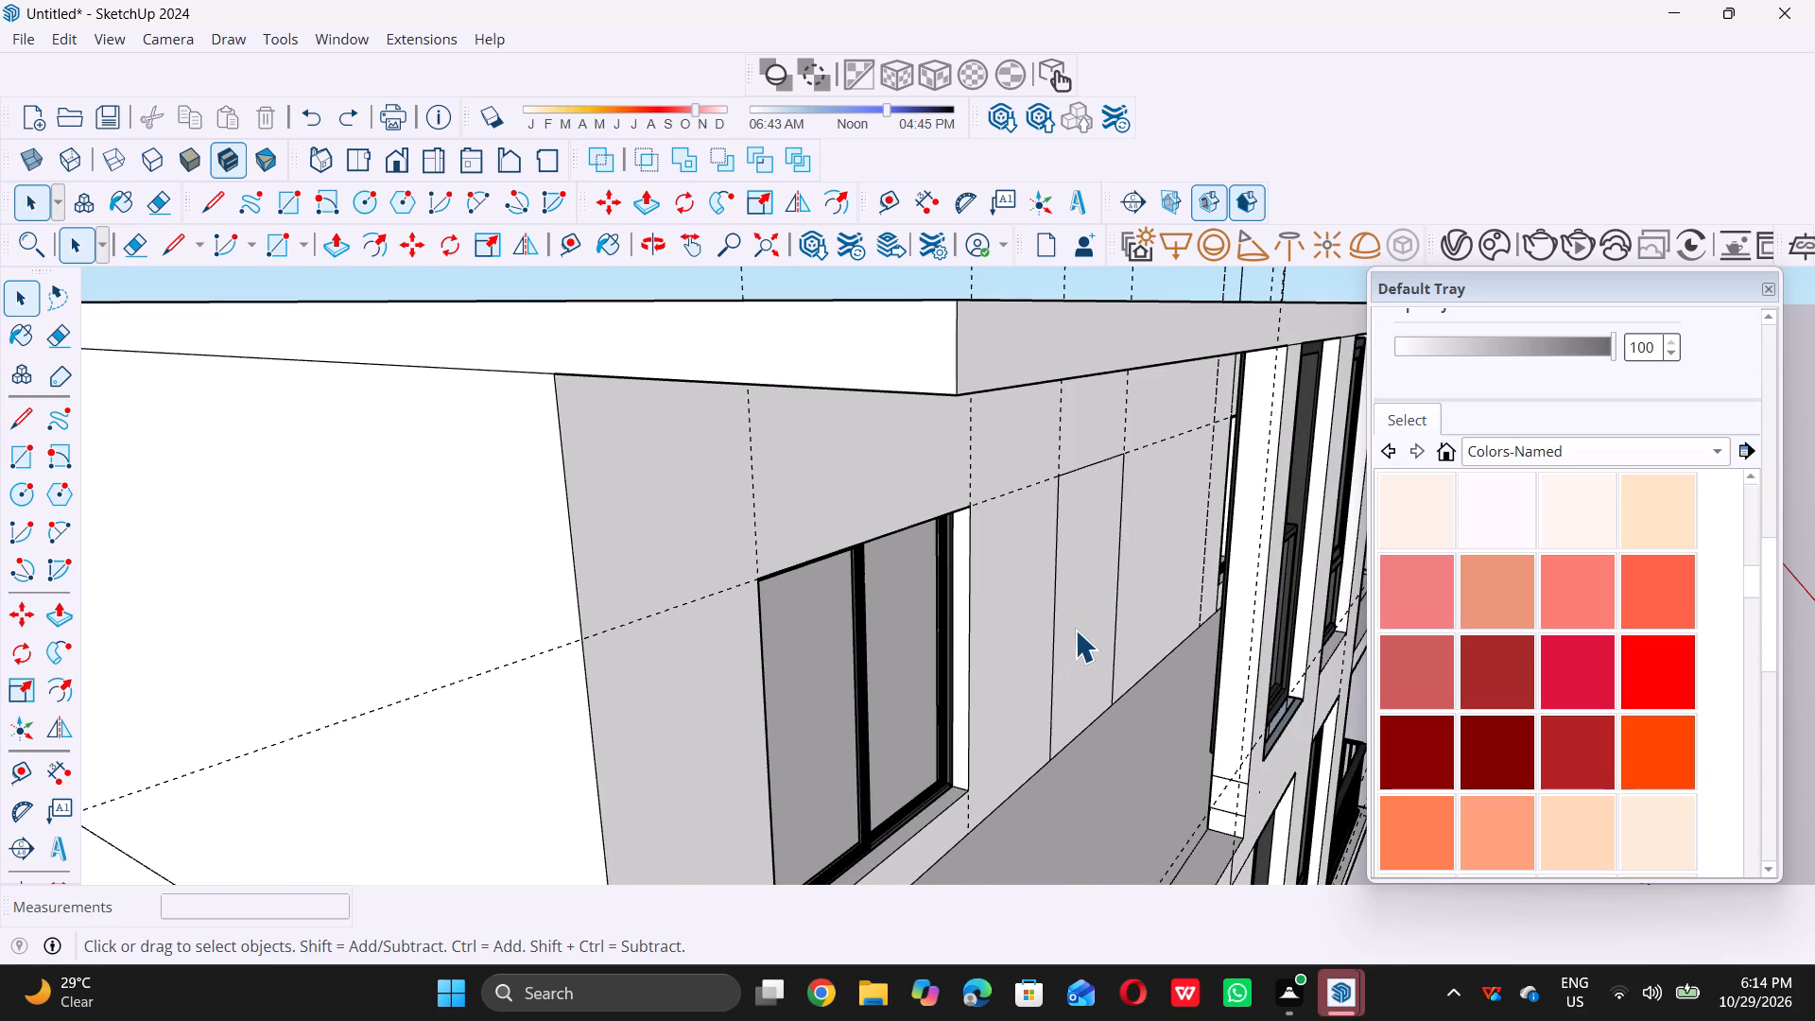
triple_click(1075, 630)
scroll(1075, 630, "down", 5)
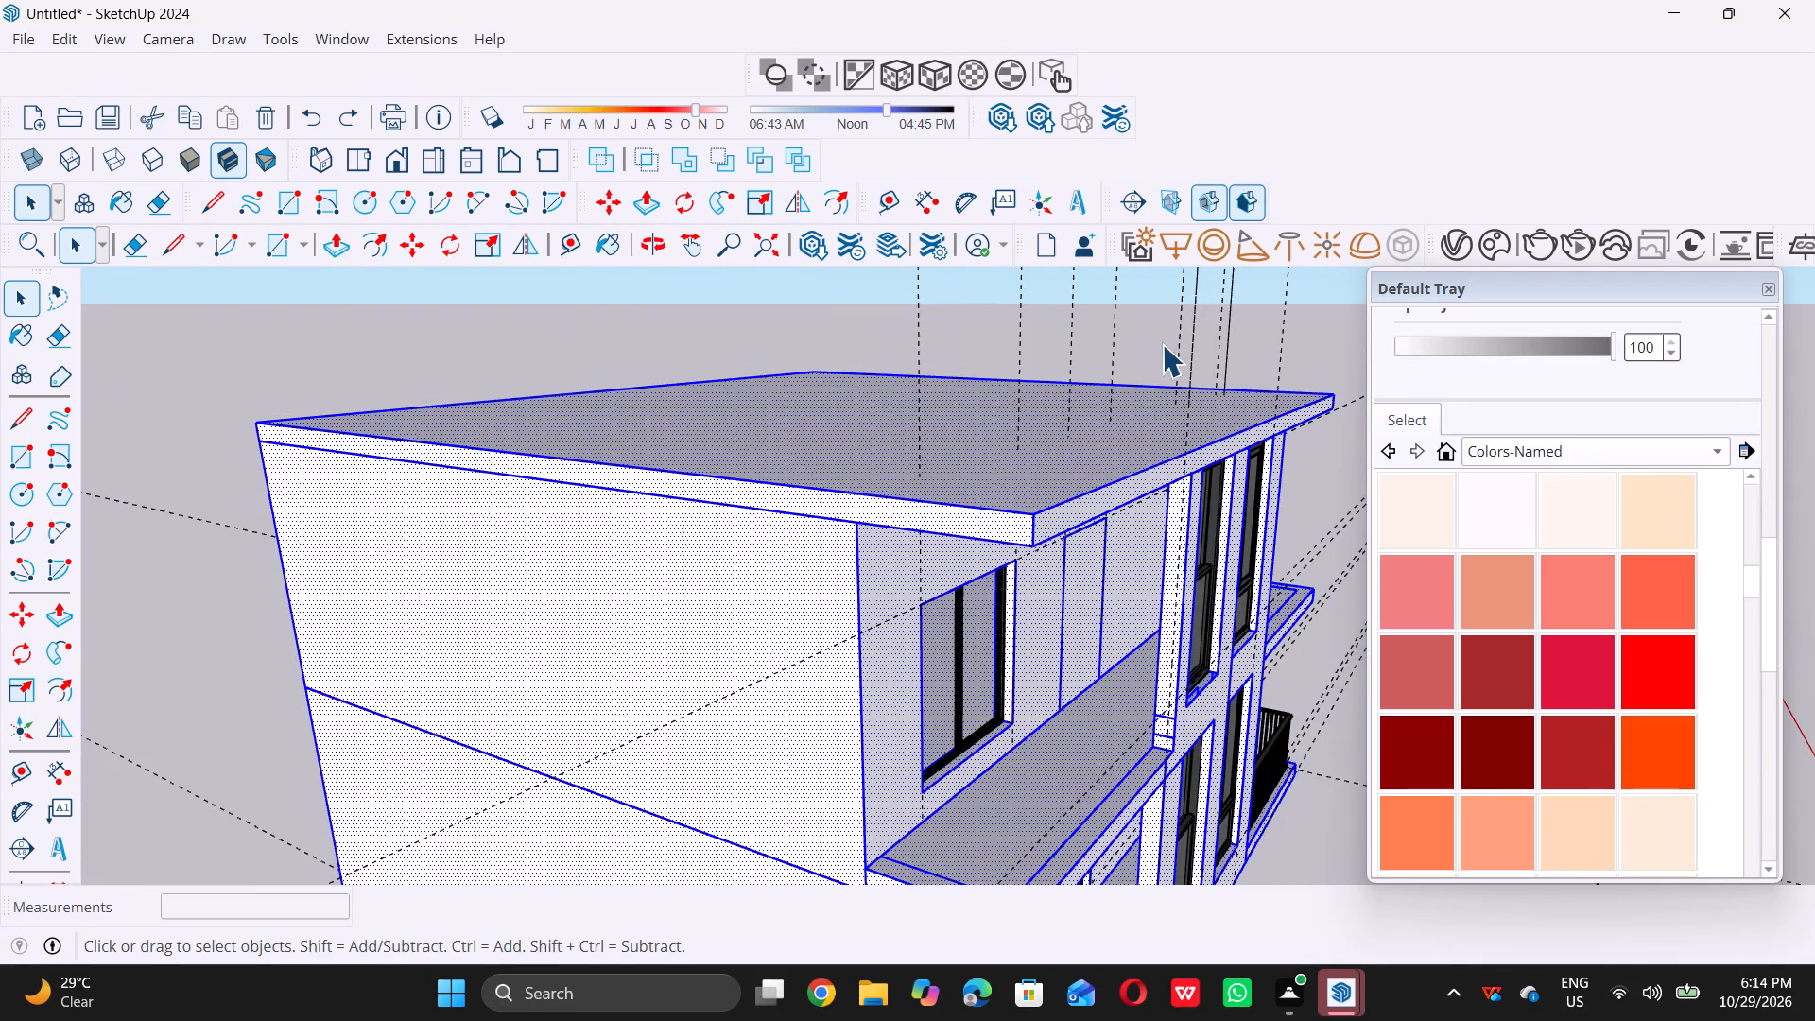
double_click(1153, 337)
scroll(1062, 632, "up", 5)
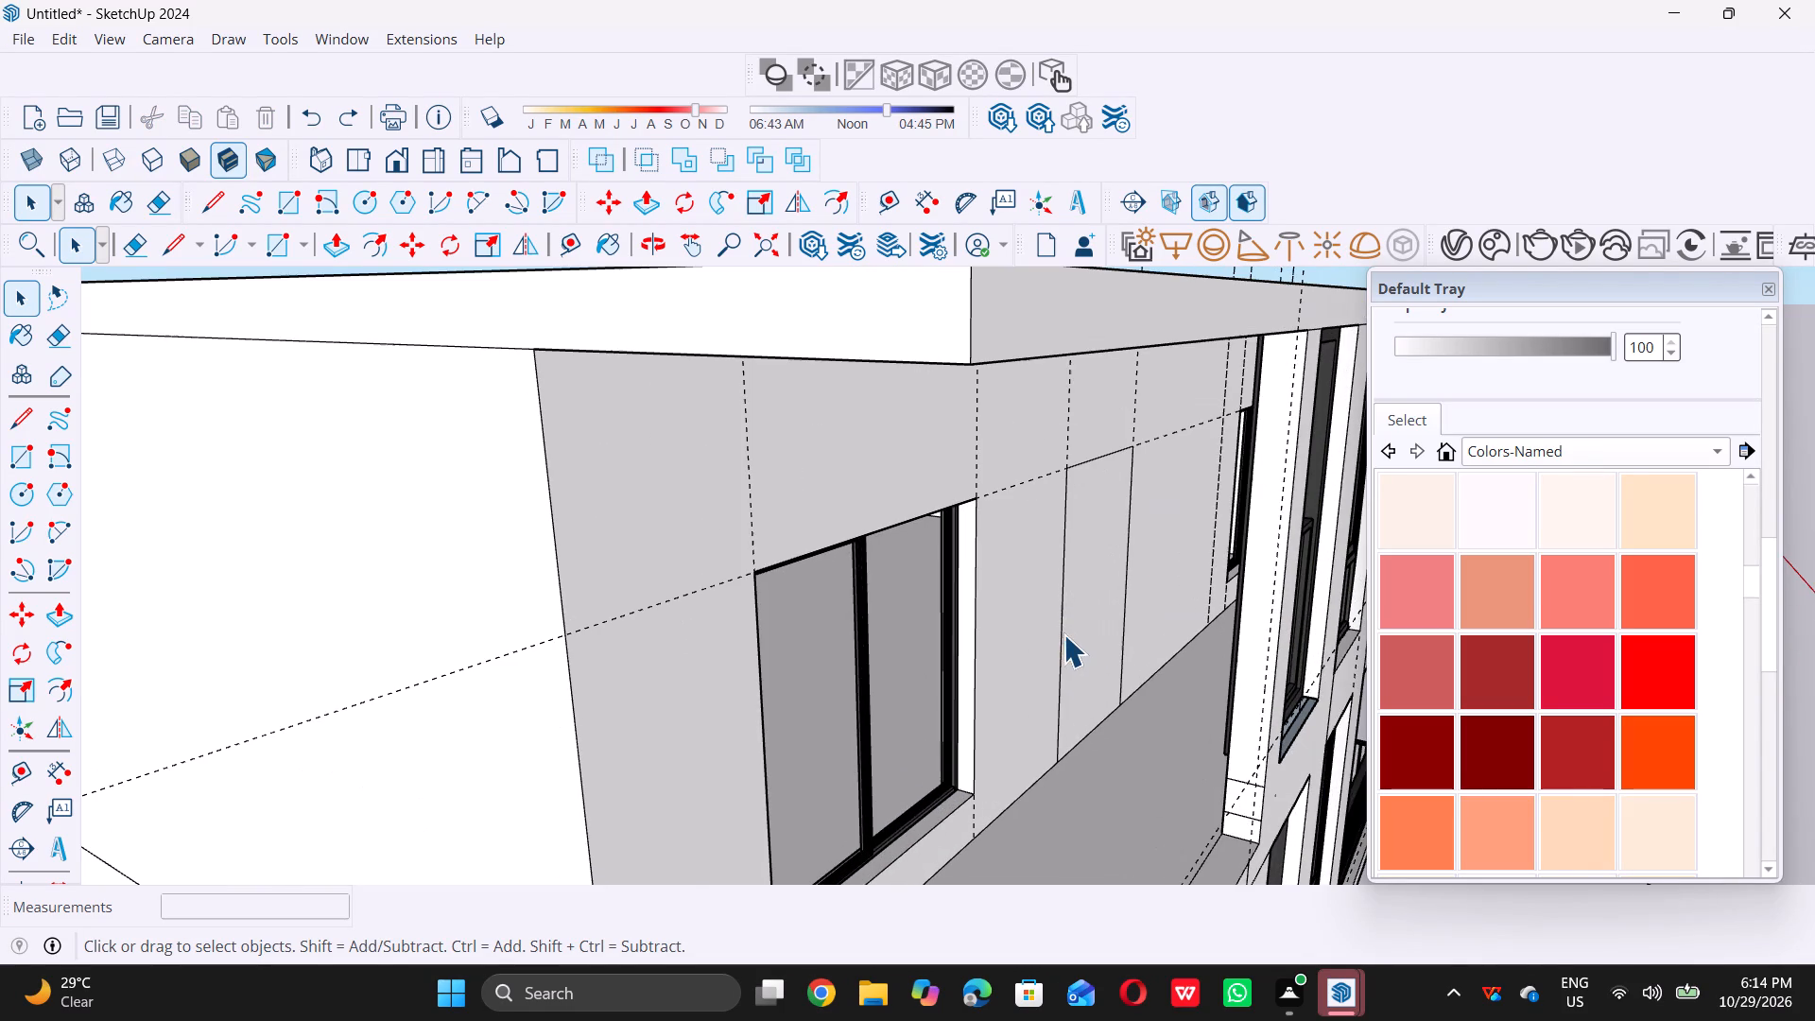
Push the door rectangle's face inward about 6 1/8" with Push/Pull, using the adjacent window's frame as the depth reference.
double_click(1076, 624)
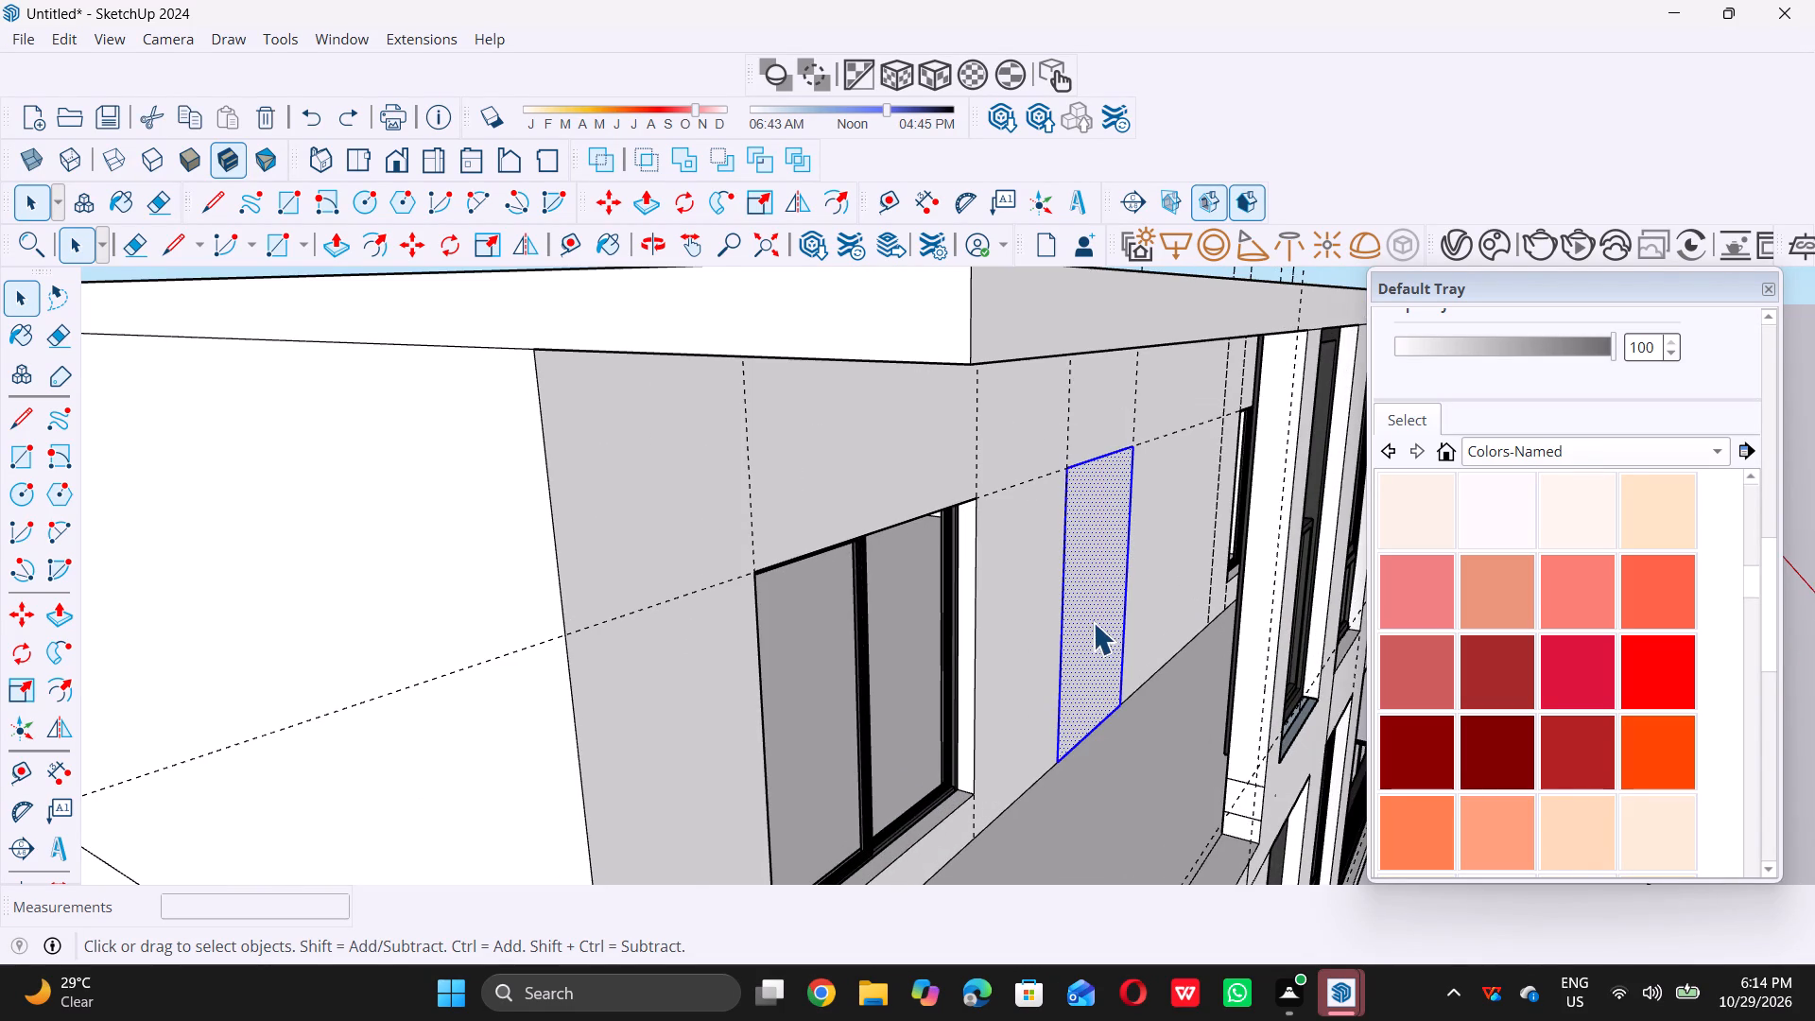
key("p")
left_click(1093, 620)
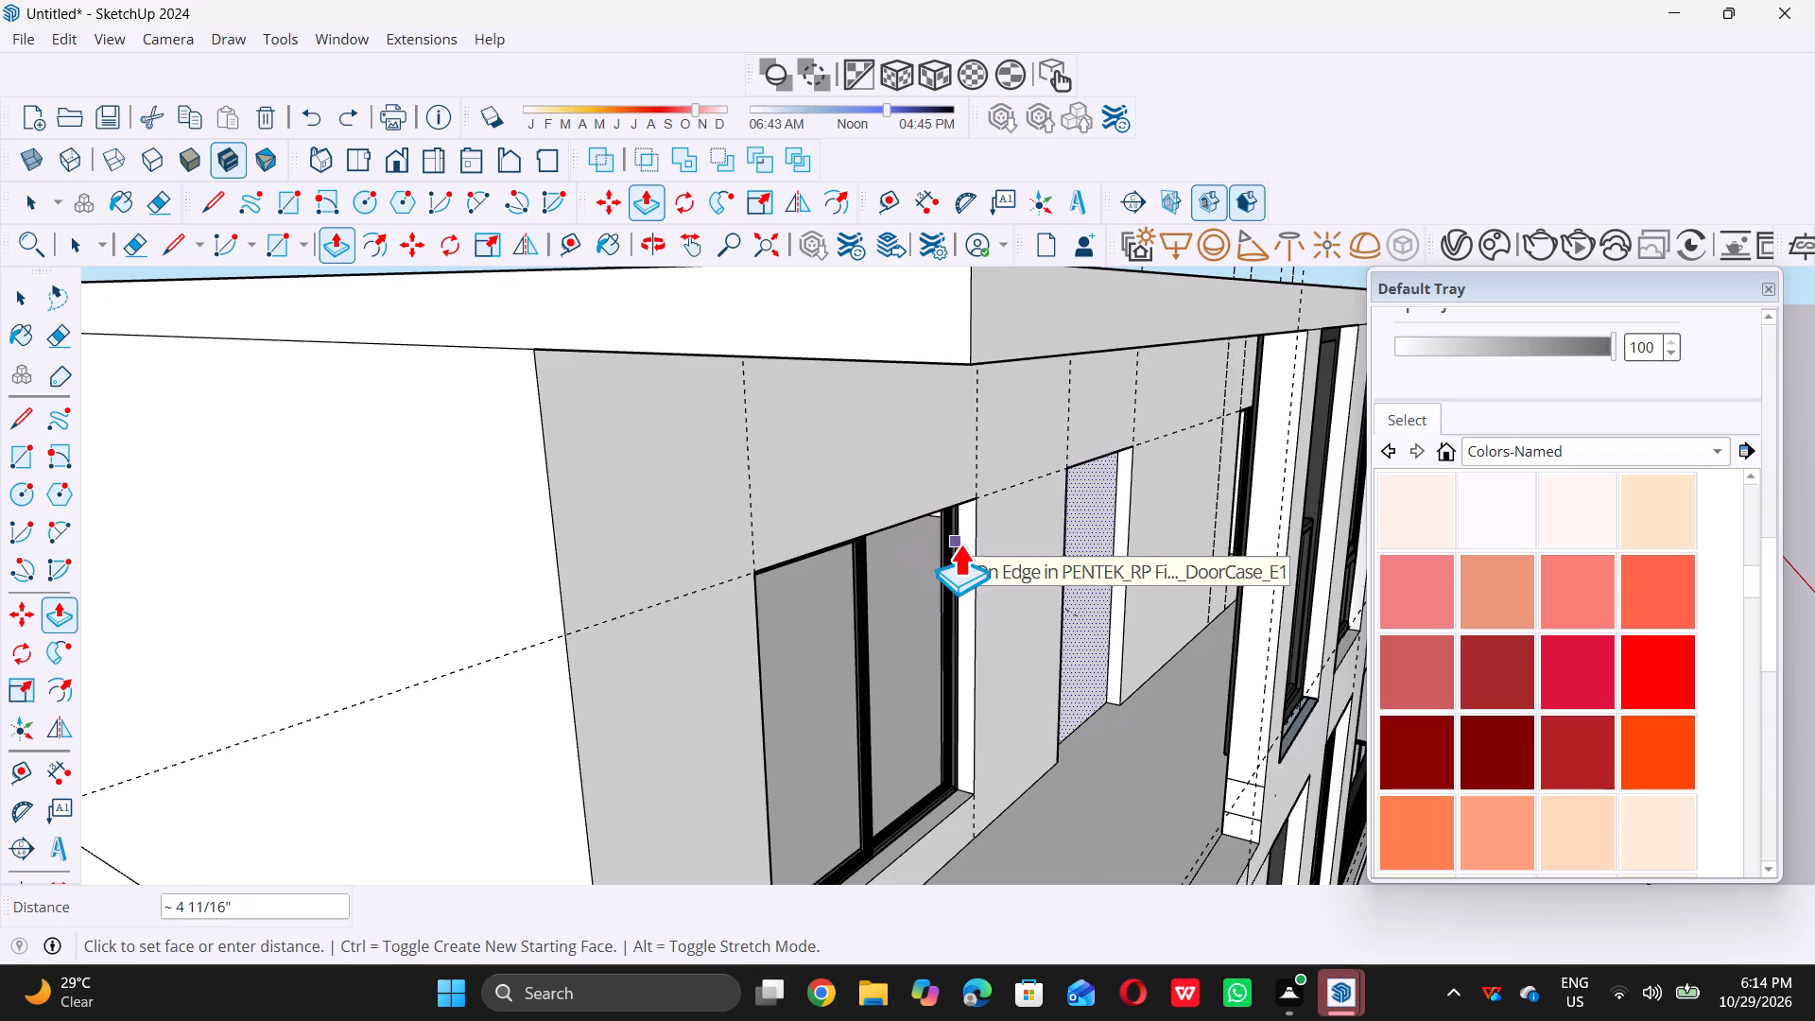
scroll(959, 544, "up", 1)
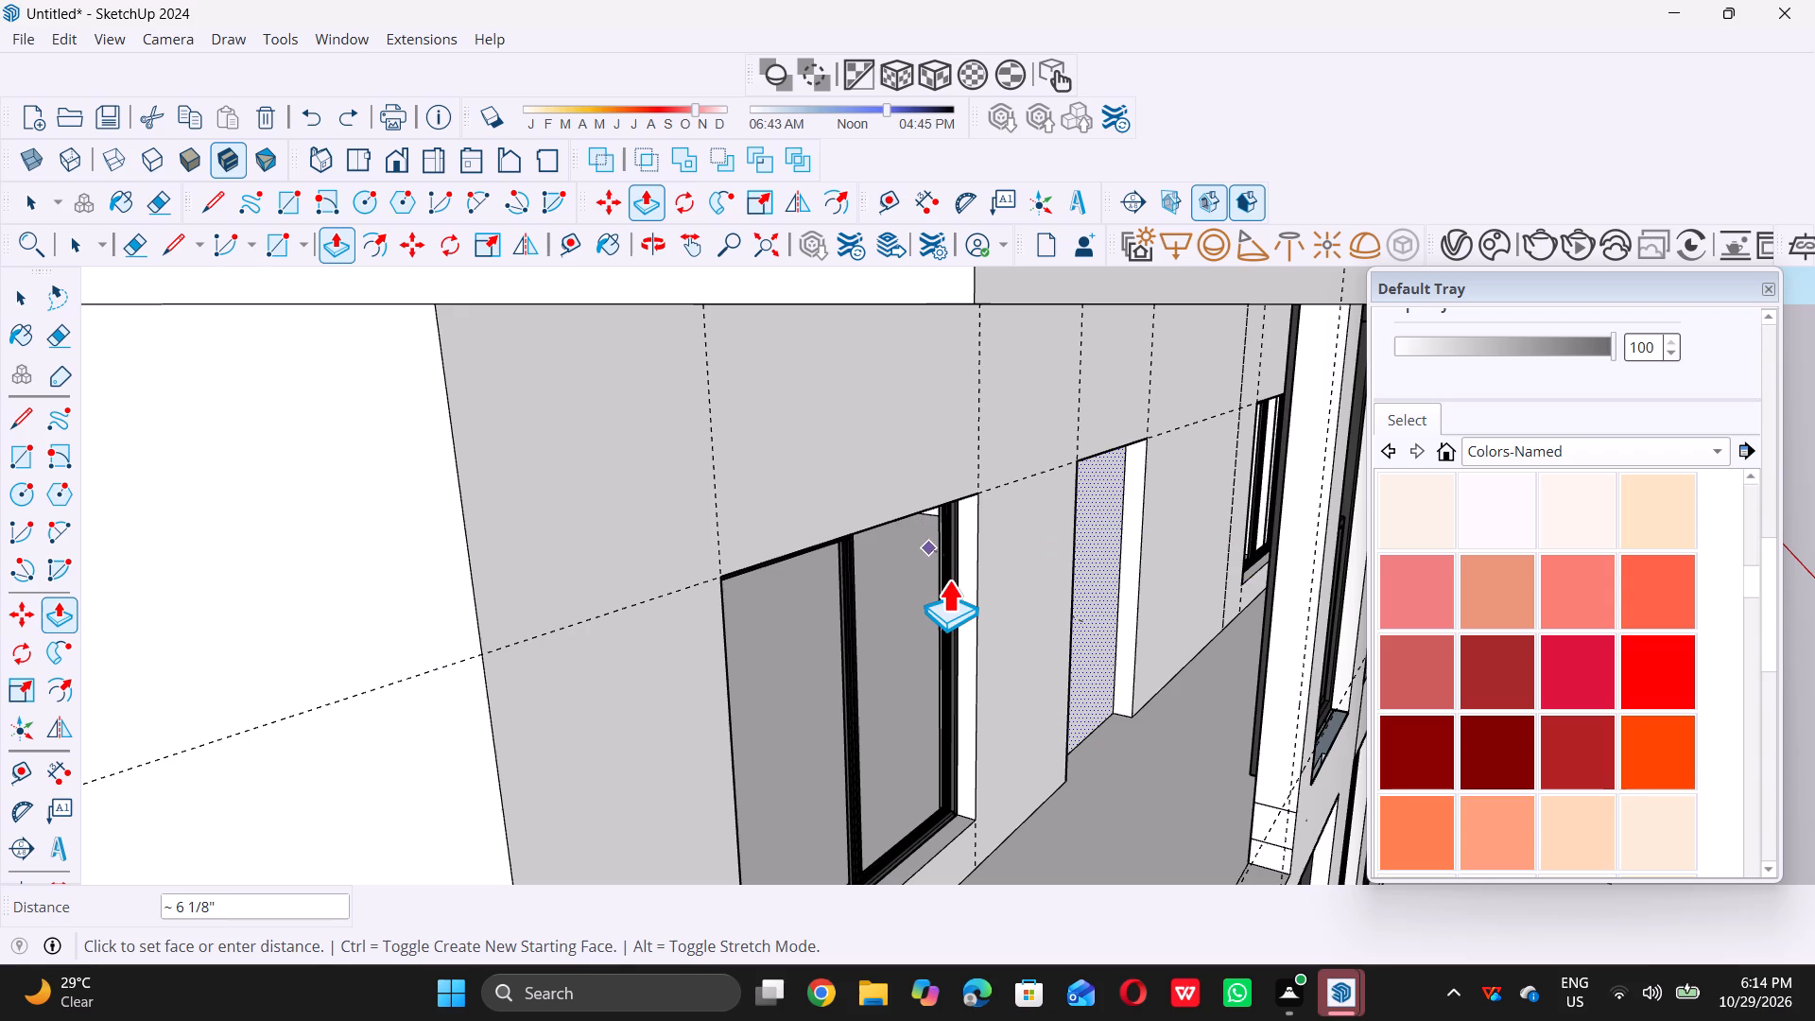
scroll(948, 580, "up", 4)
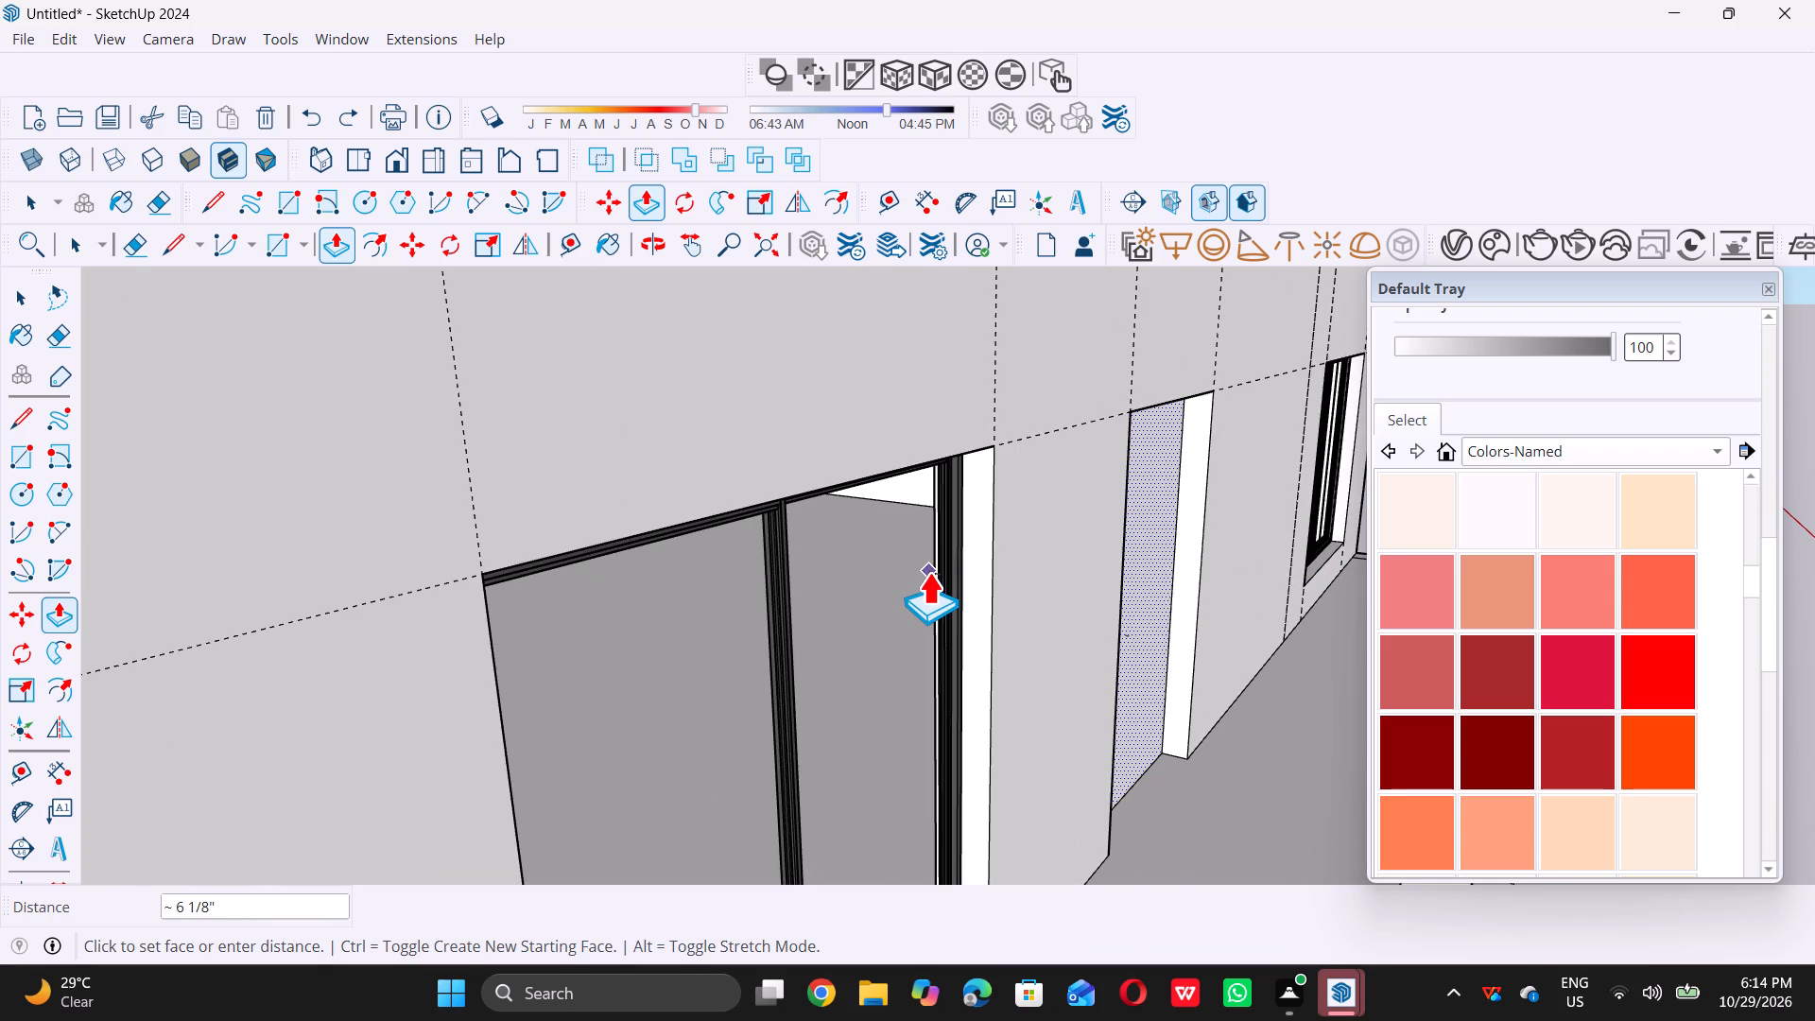
double_click(927, 569)
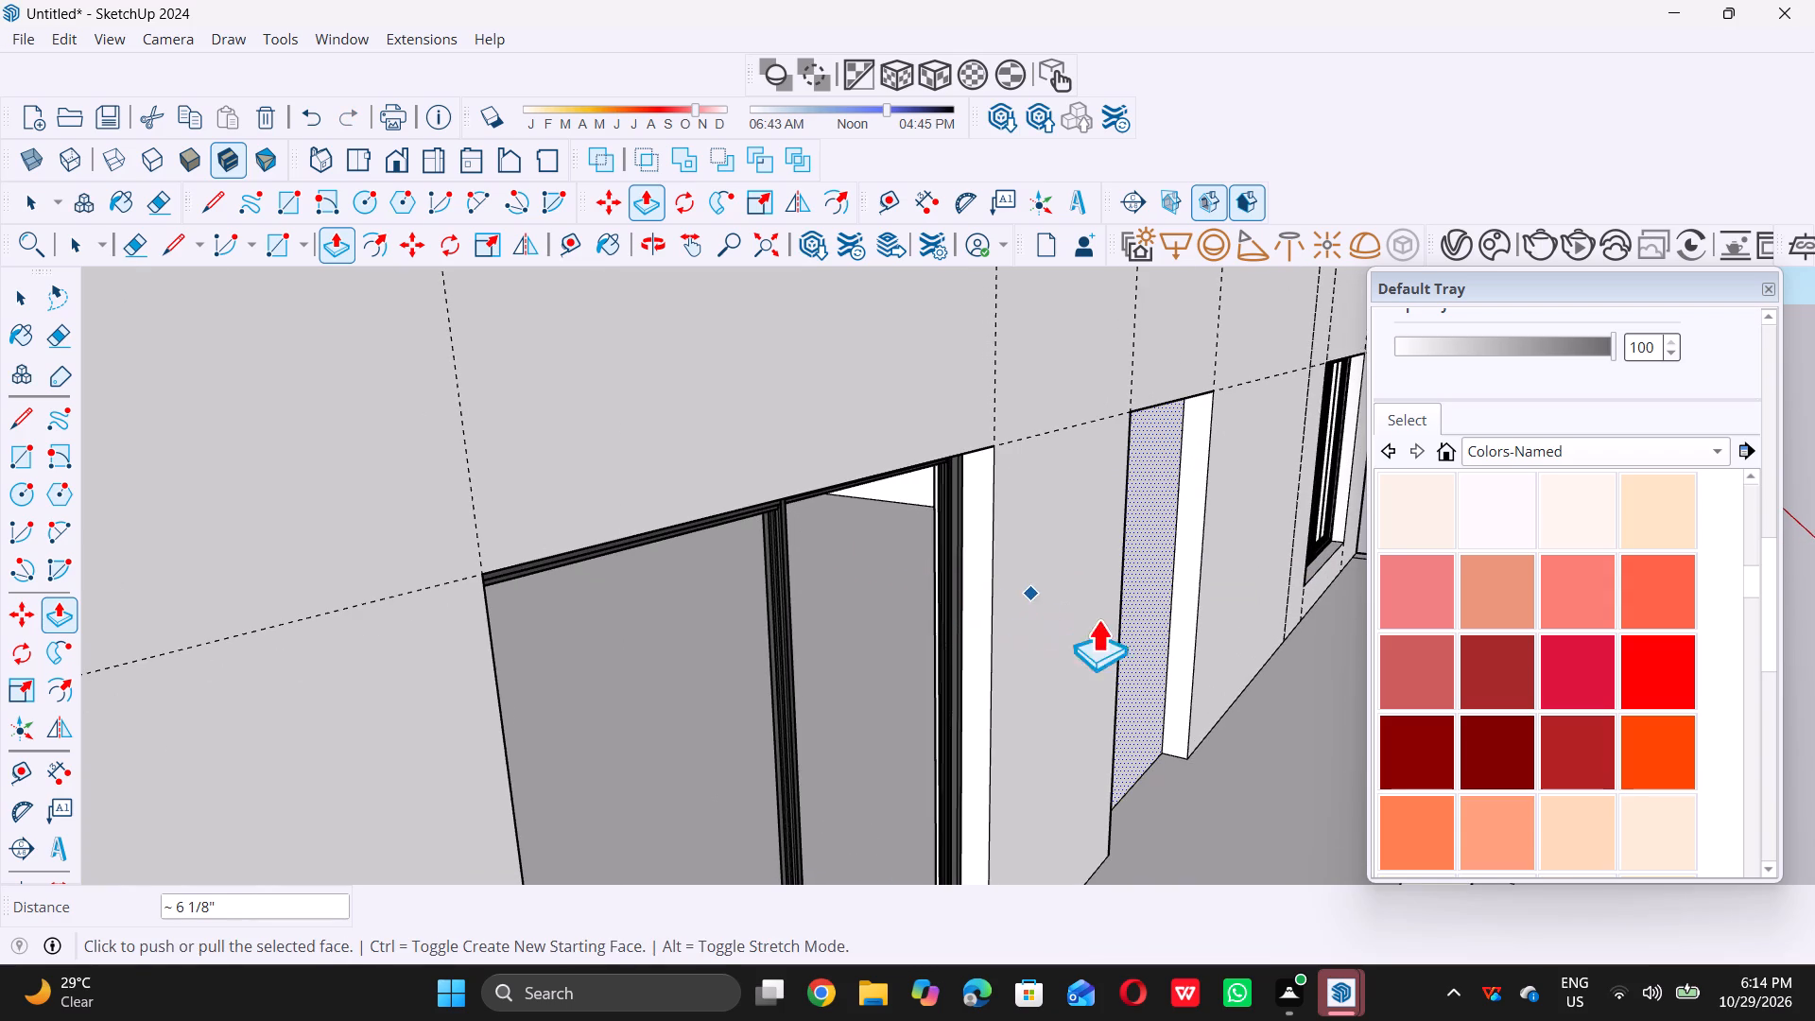
Push the recessed door face farther into the top-storey wall with Push/Pull.
middle_click_drag(1117, 630, 931, 597)
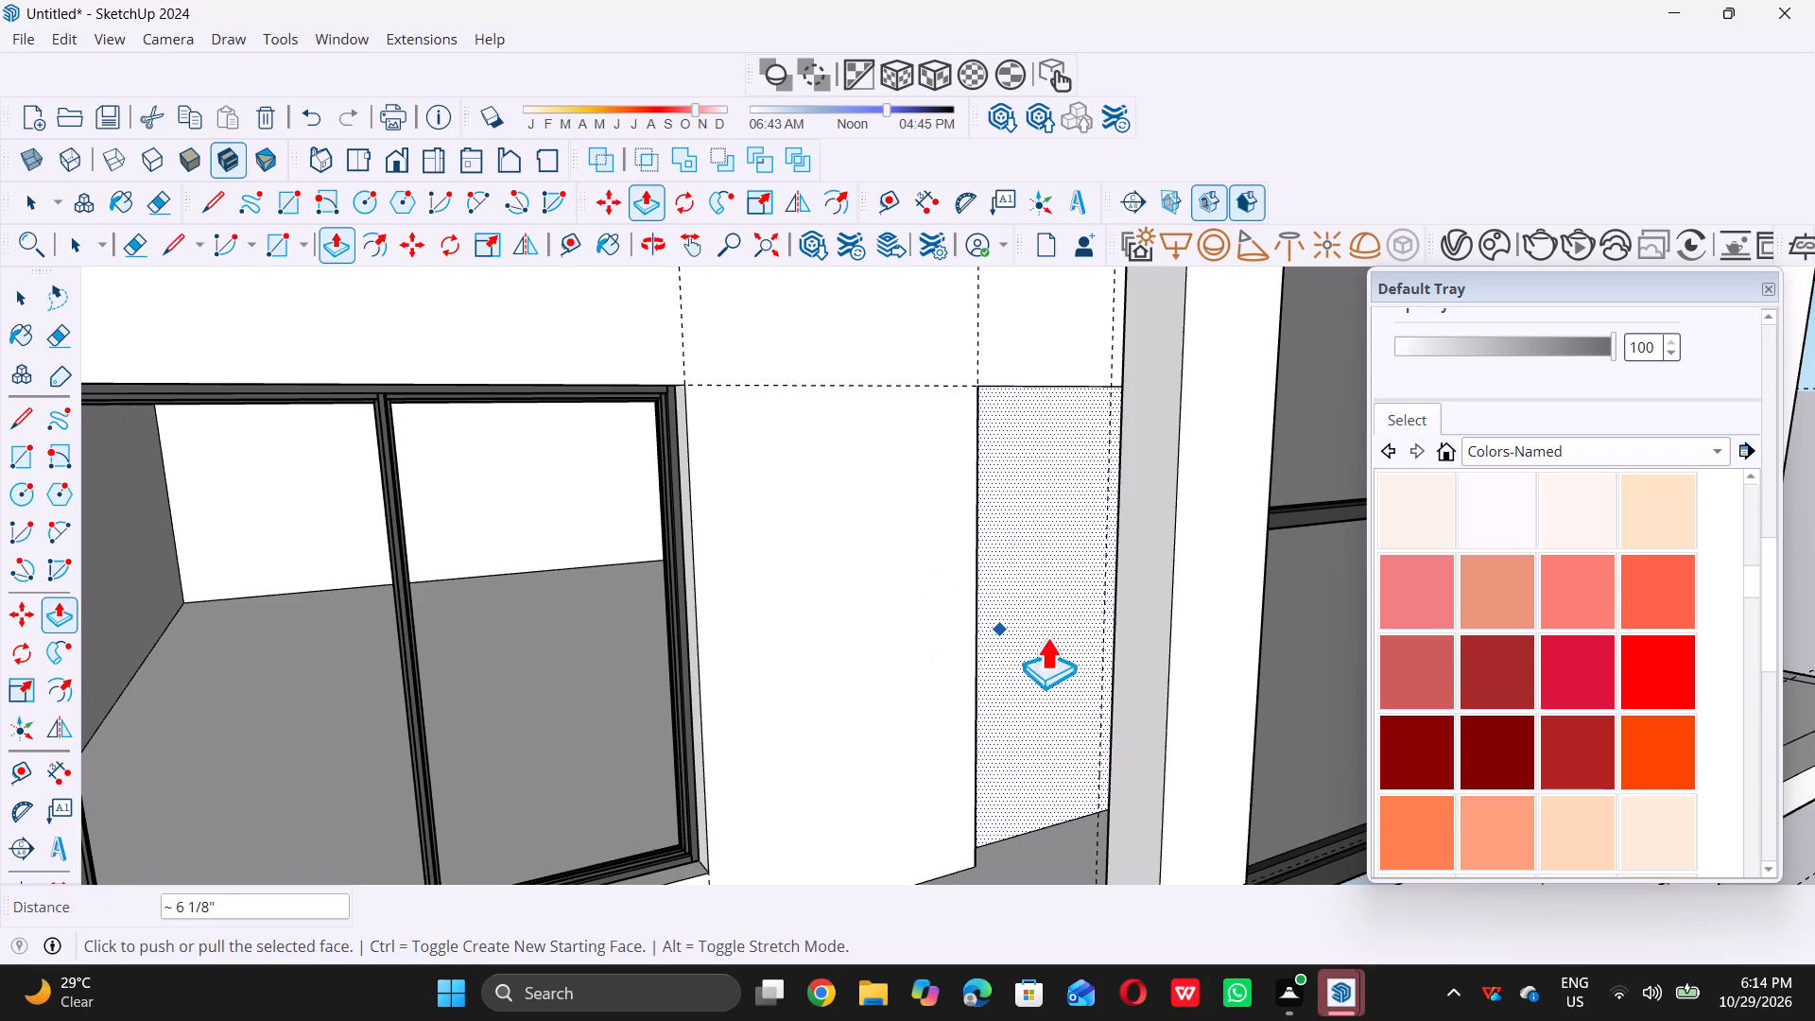
scroll(1046, 637, "up", 3)
double_click(1045, 631)
left_click_drag(1040, 623, 1034, 608)
left_click(1034, 608)
key("space")
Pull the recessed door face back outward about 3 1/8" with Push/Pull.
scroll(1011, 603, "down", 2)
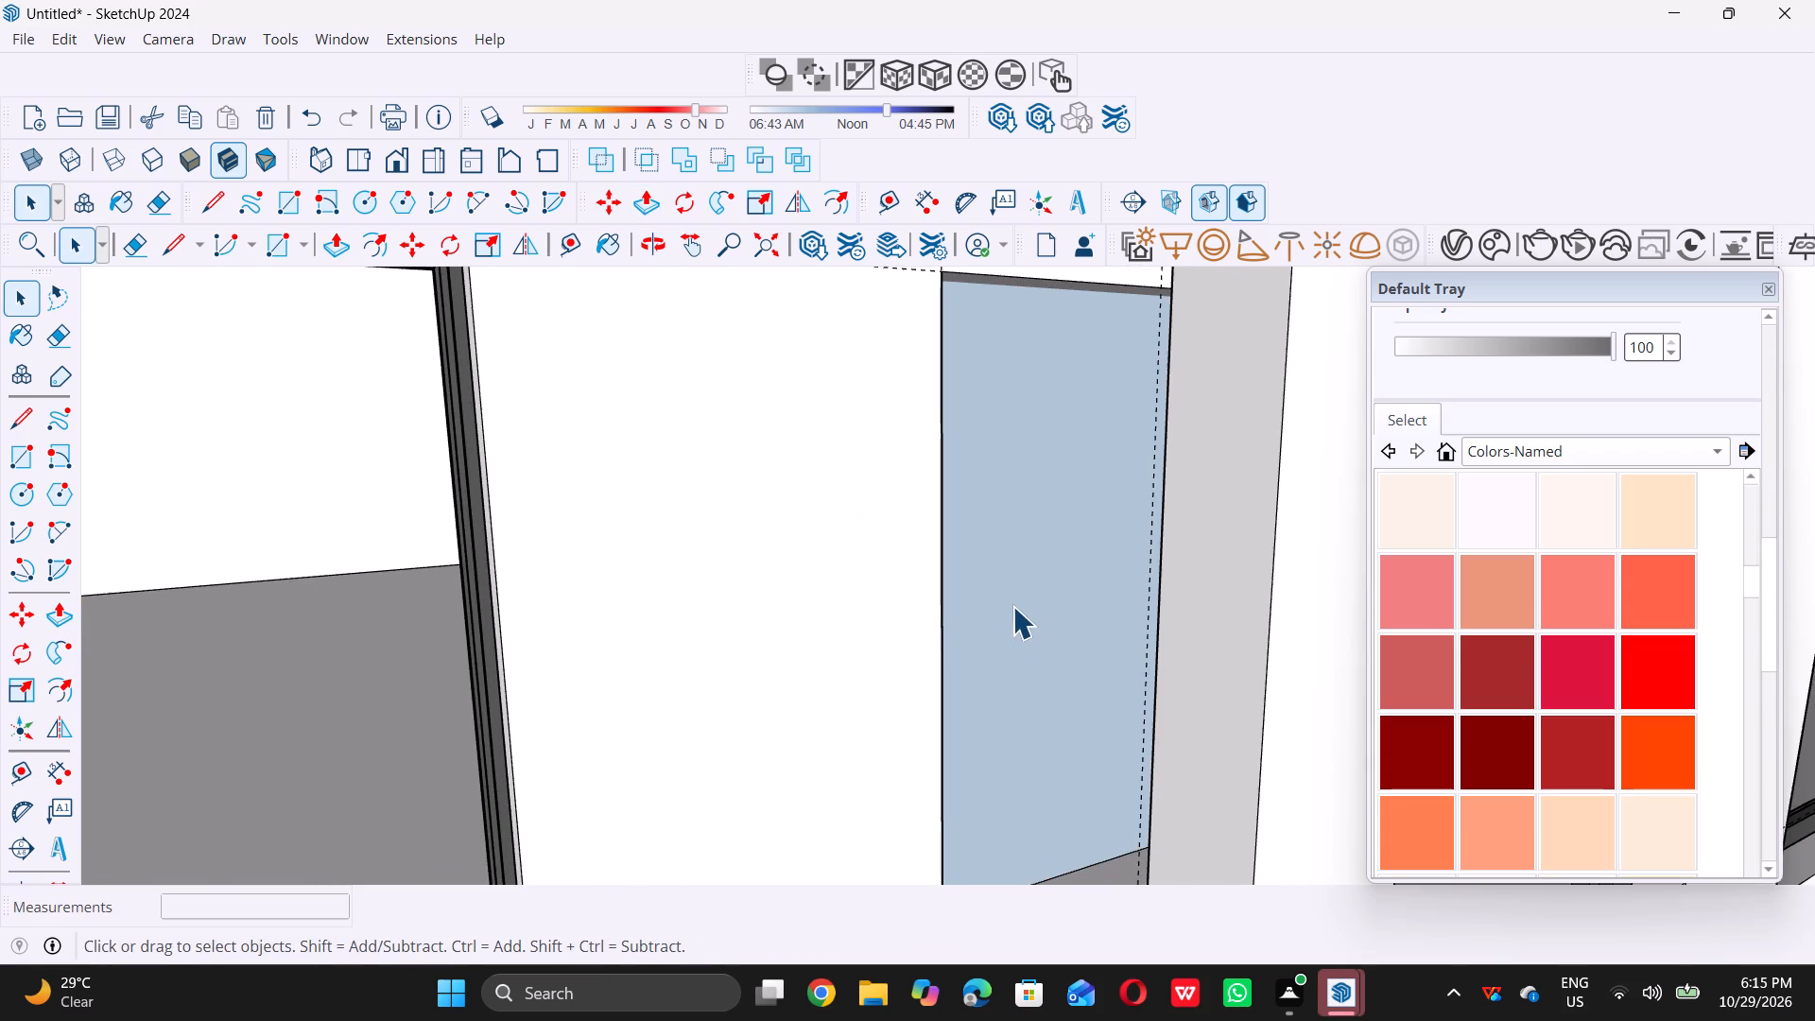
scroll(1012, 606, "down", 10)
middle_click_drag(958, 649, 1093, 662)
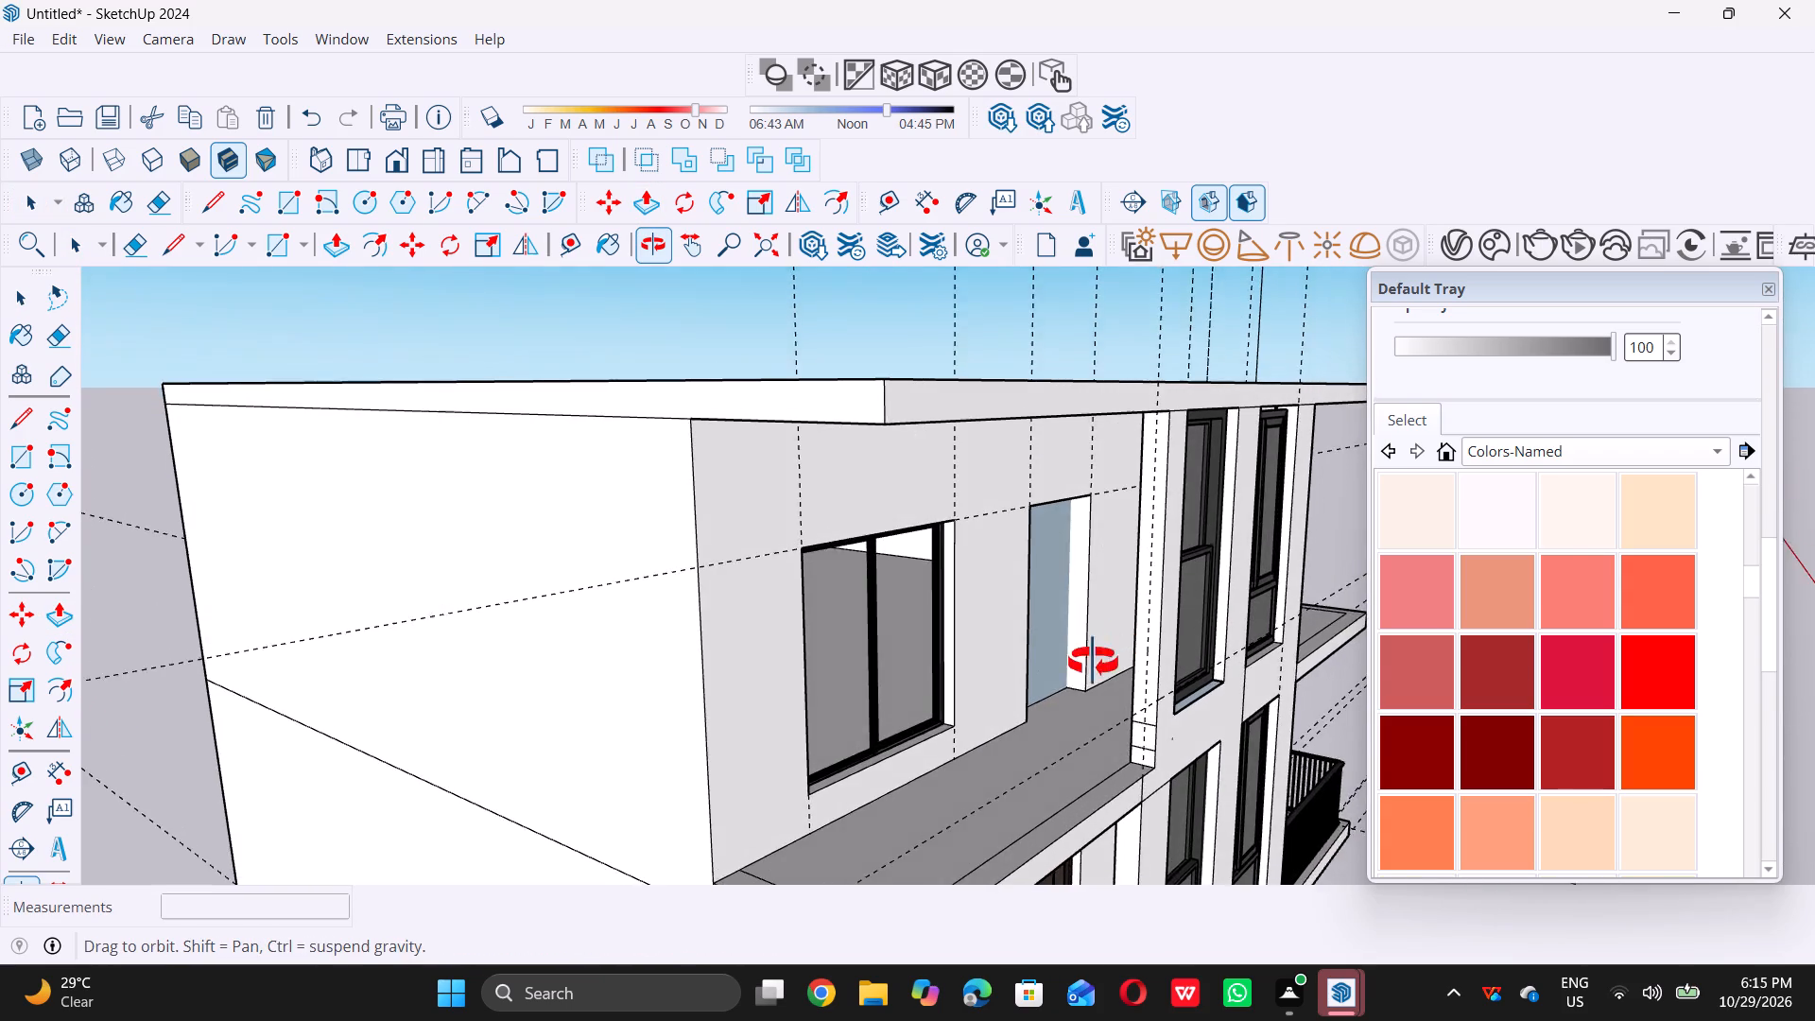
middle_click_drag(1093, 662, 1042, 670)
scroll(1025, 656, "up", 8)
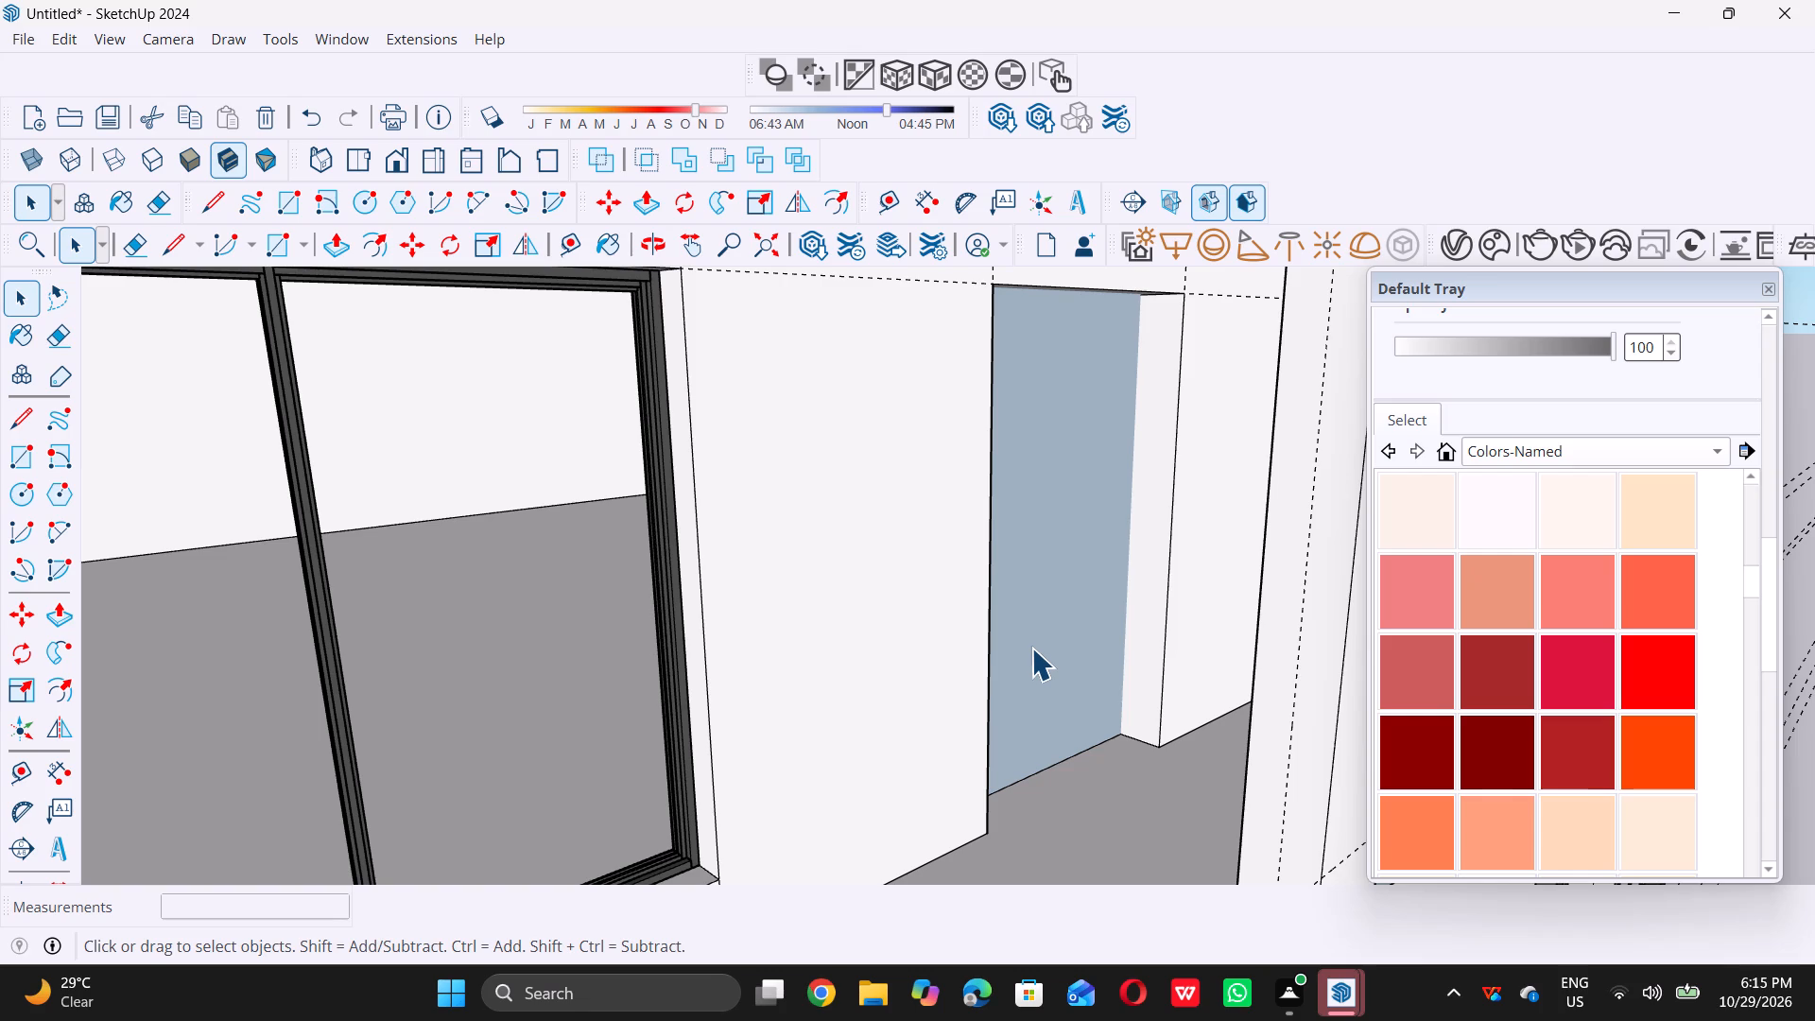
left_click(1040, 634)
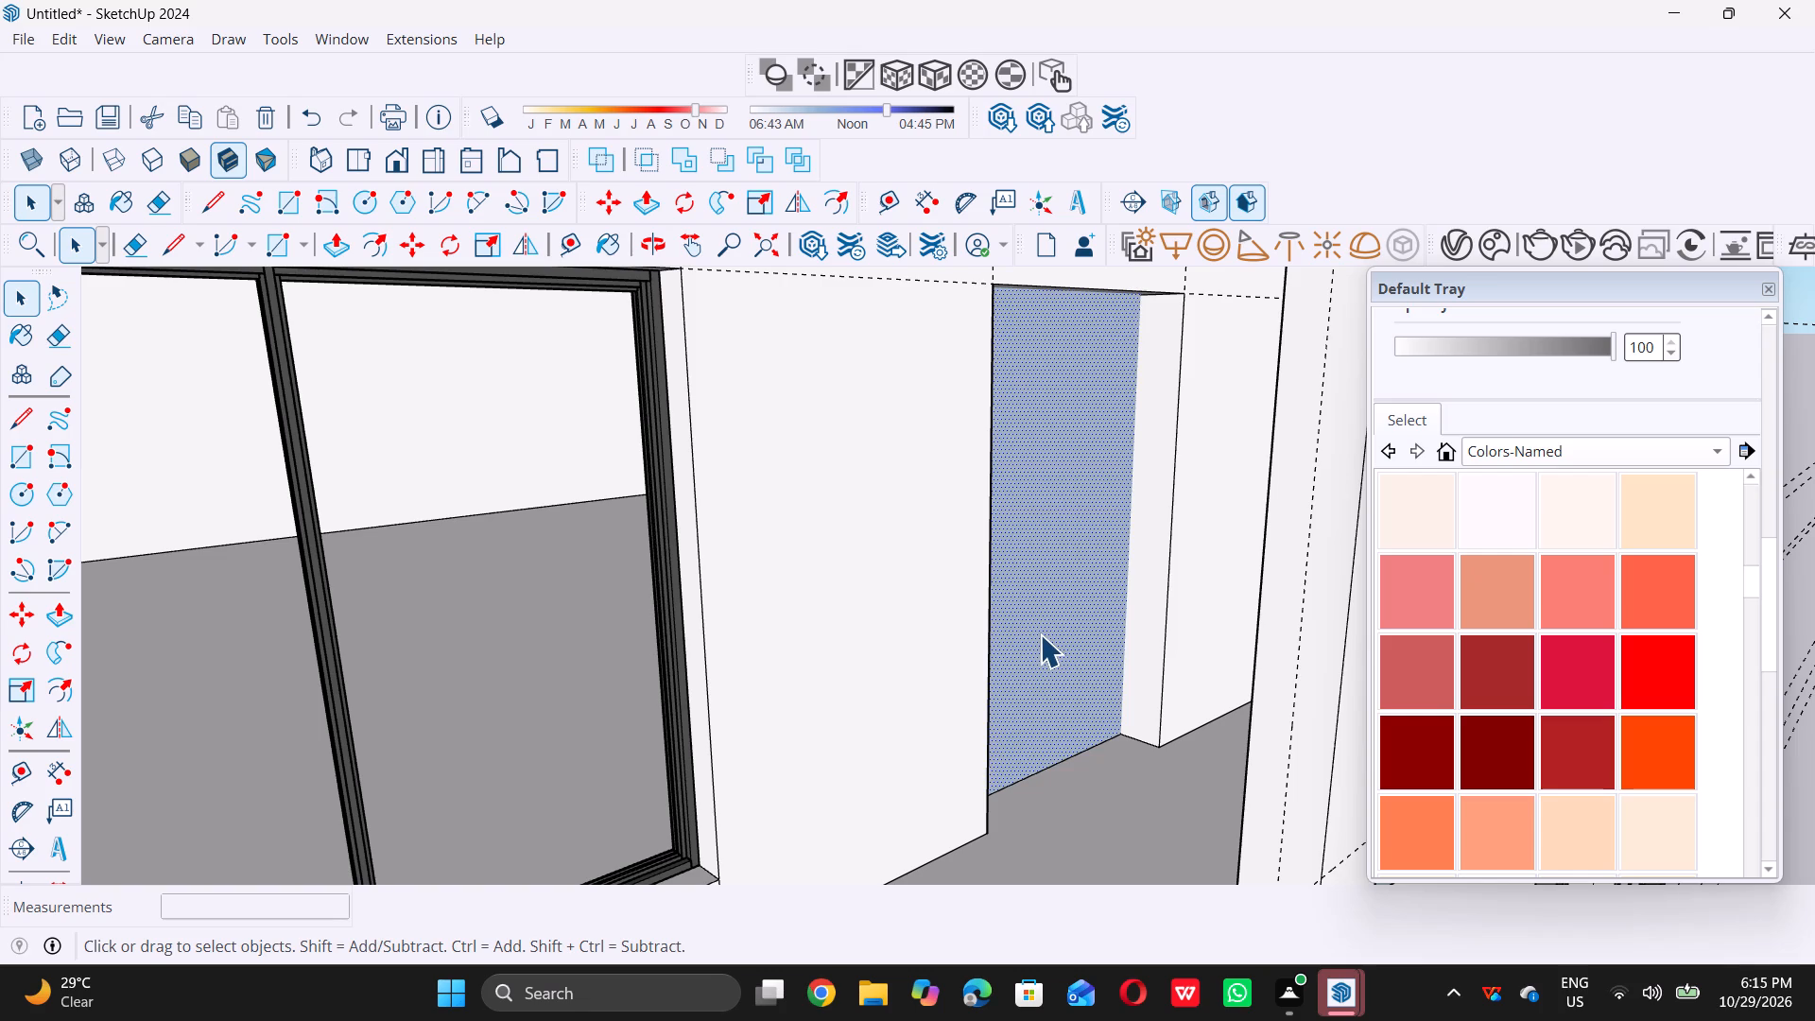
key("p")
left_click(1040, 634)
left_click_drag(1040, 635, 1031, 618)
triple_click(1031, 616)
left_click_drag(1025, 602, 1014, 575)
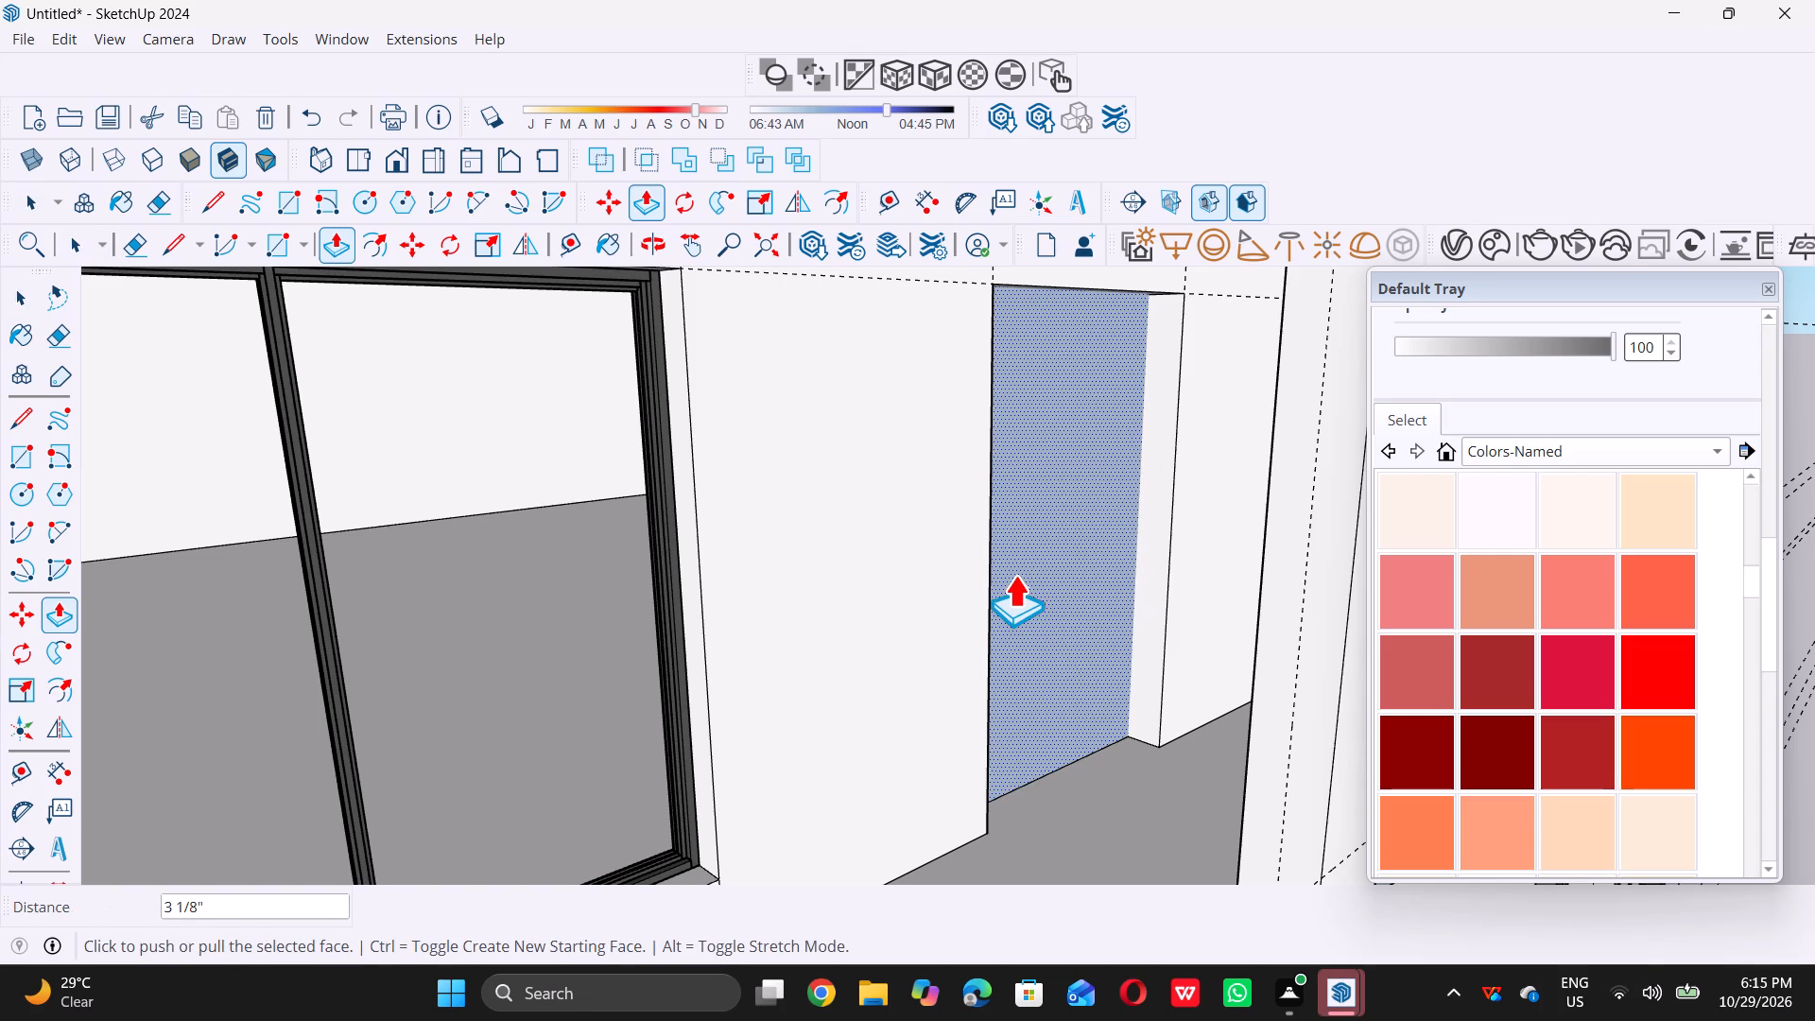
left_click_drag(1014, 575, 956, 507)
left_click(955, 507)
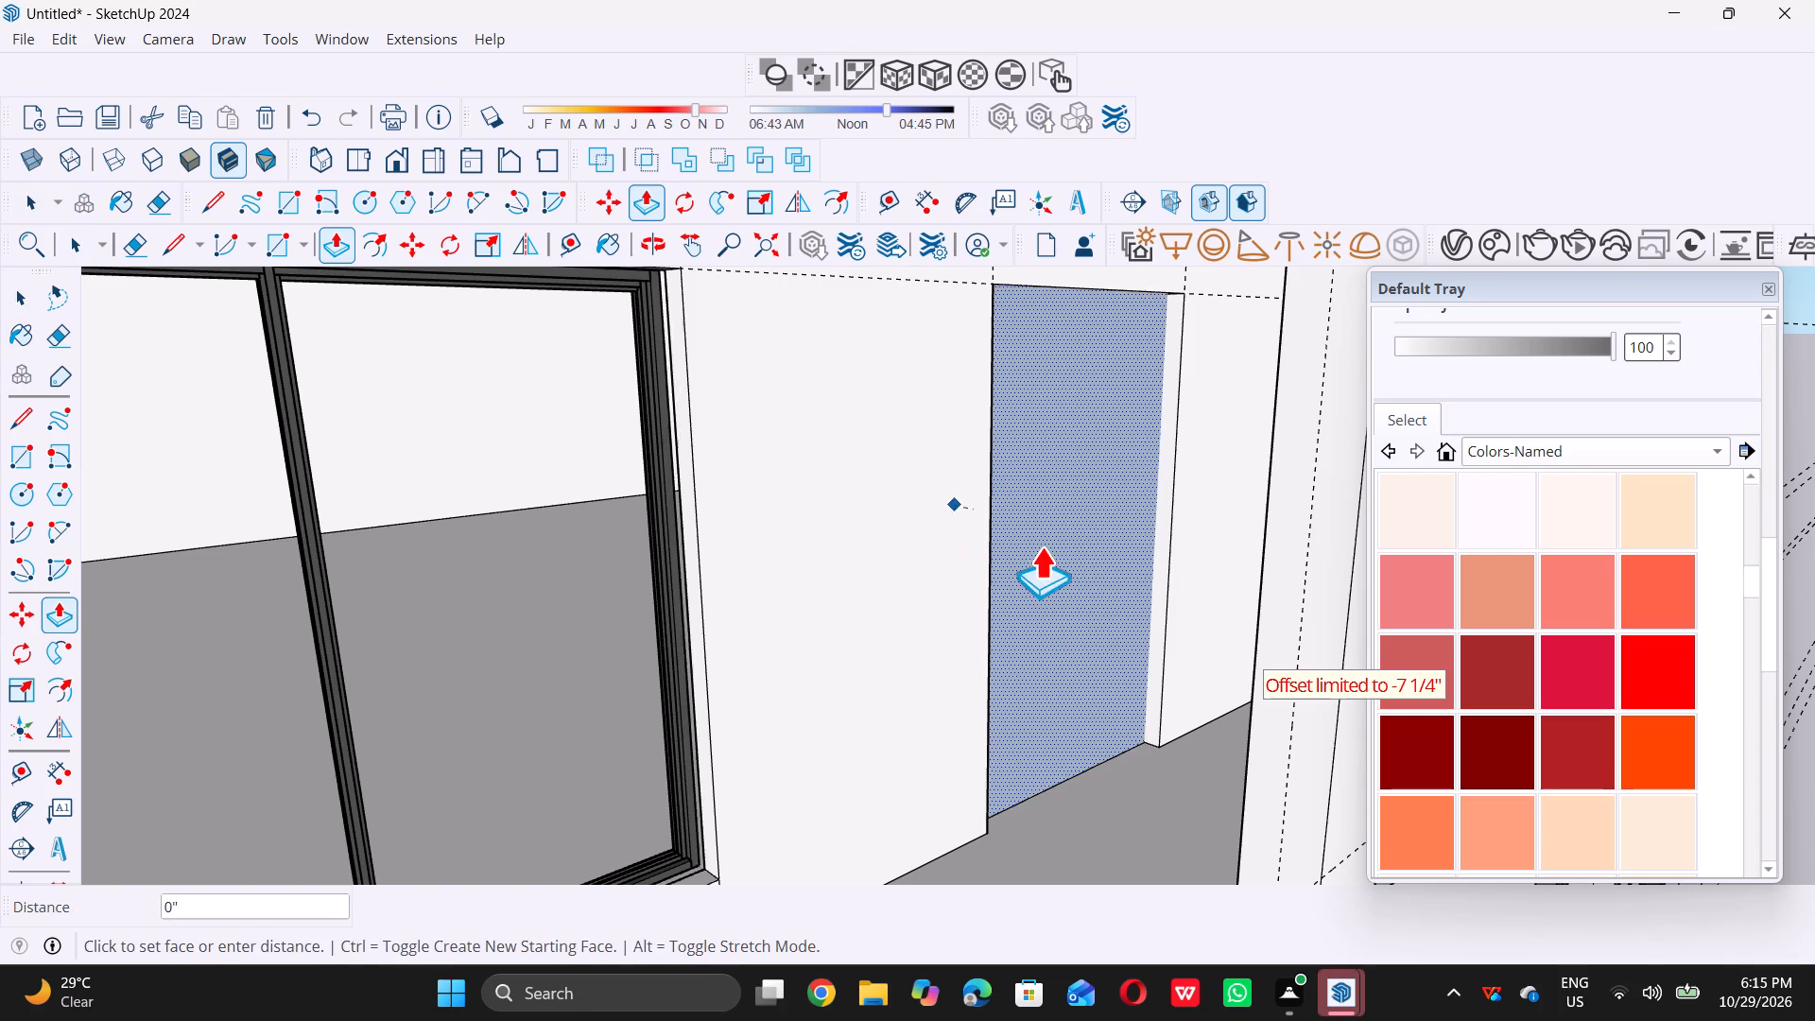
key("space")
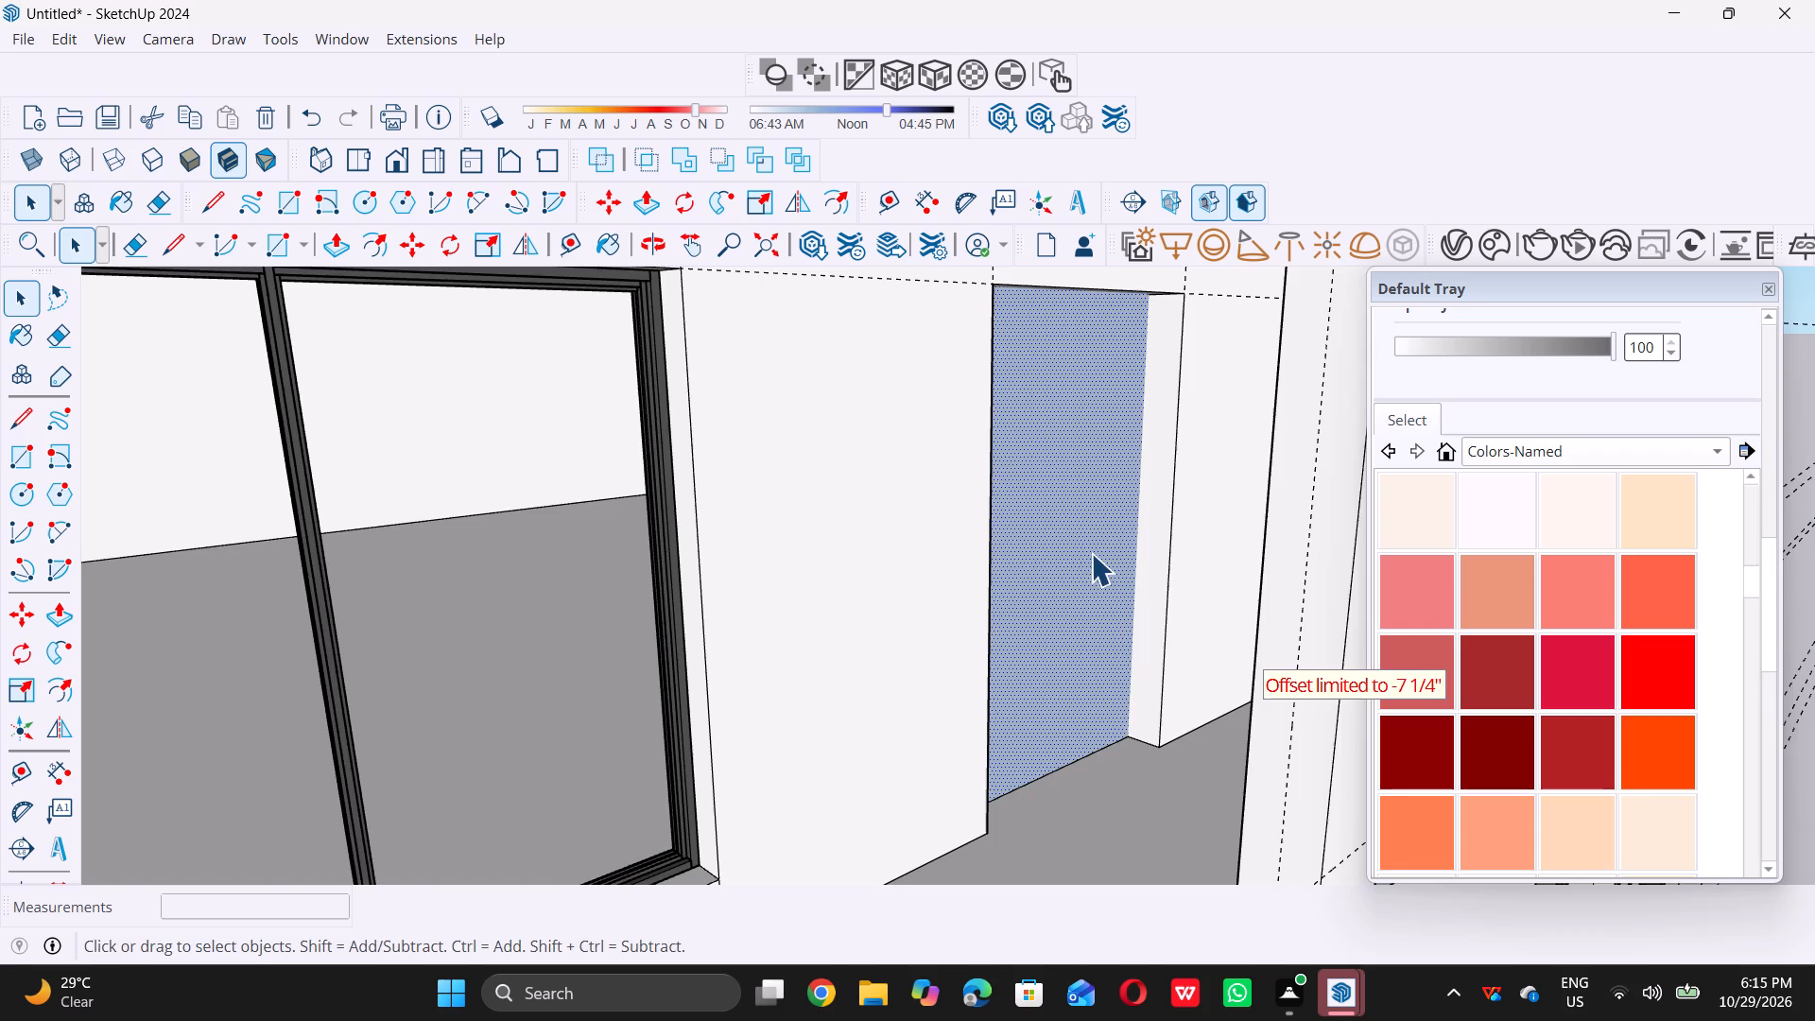
Push the recessed door face deeper into the wall in several small Push/Pull moves.
middle_click_drag(1089, 559, 1045, 585)
scroll(1037, 579, "up", 6)
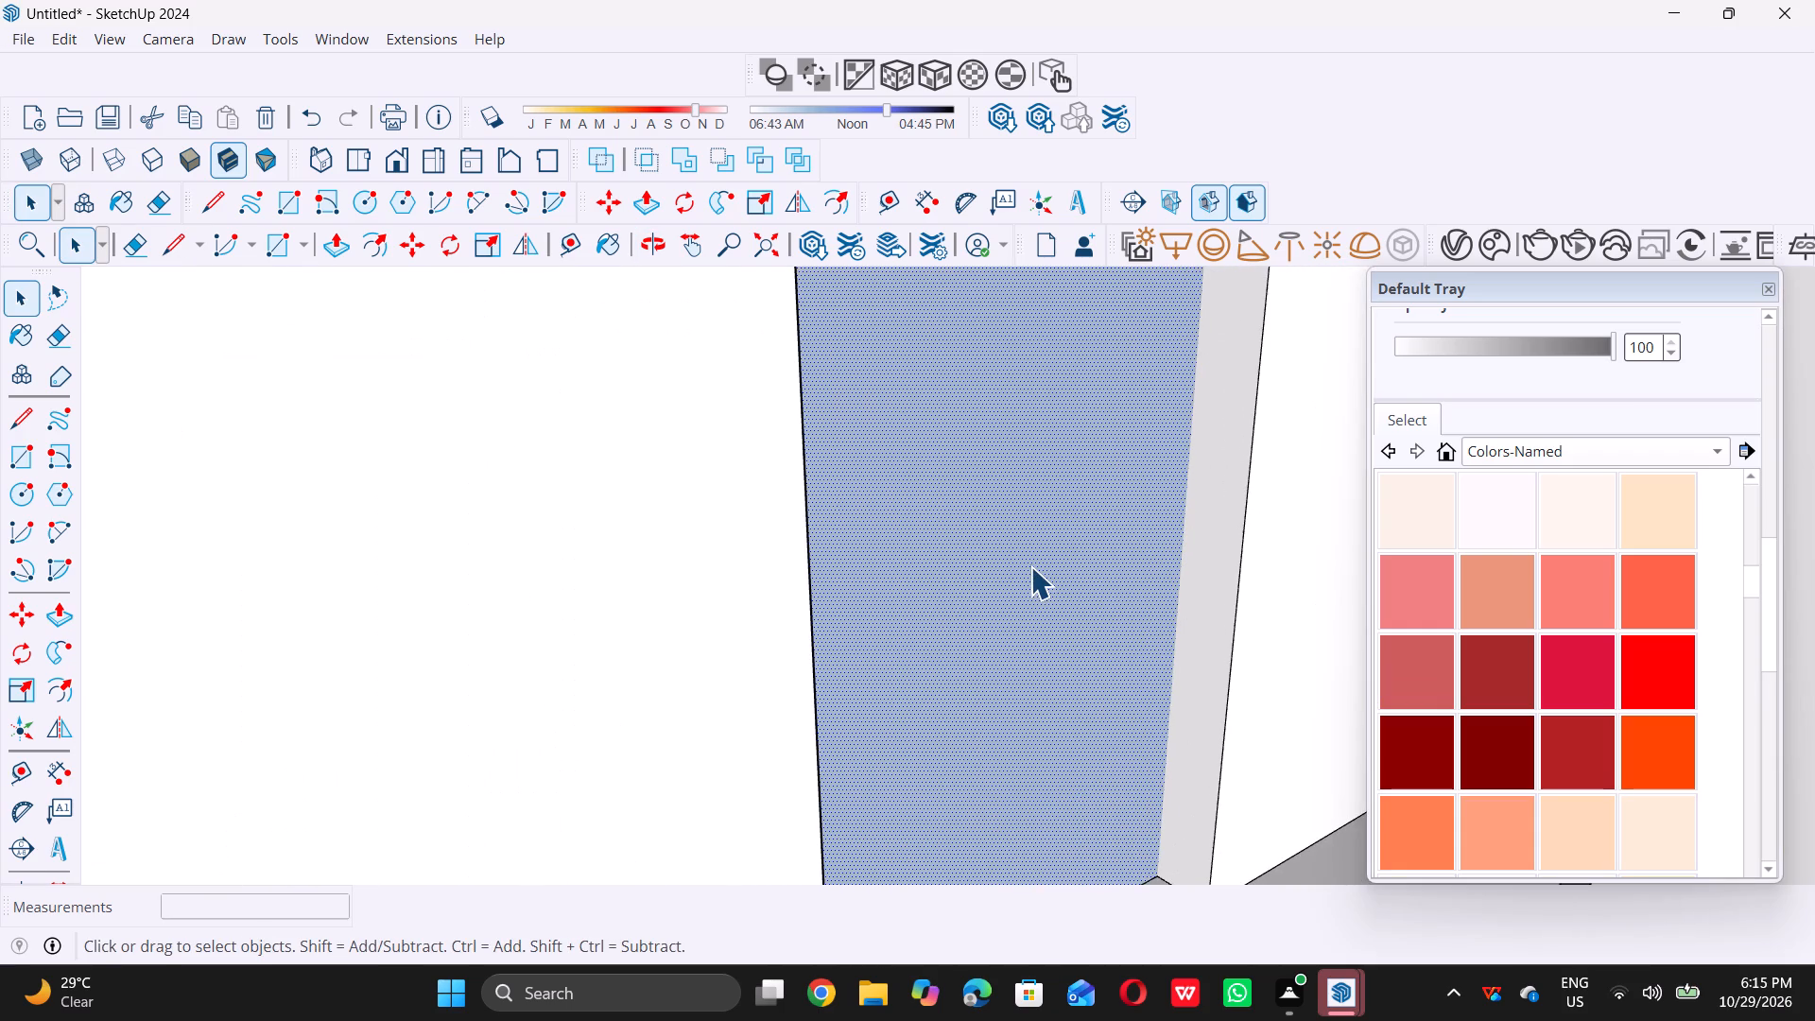
key("p")
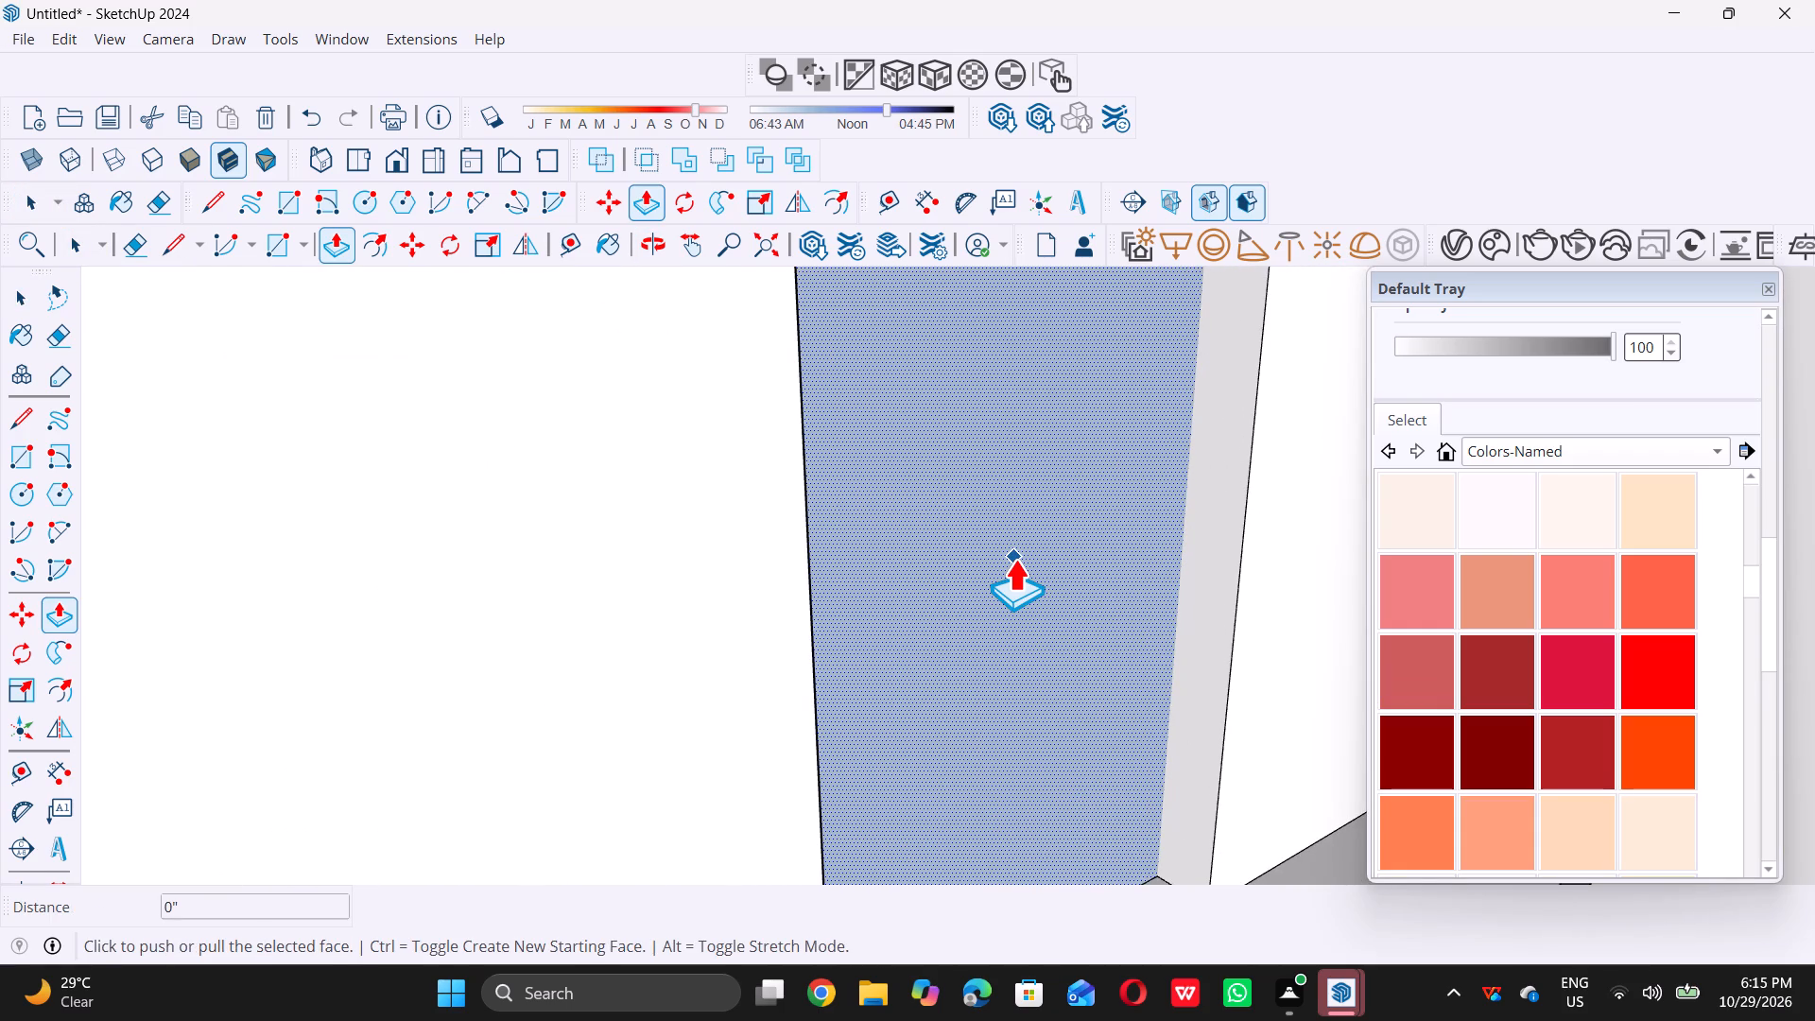
left_click(1016, 557)
left_click(1016, 548)
left_click_drag(1016, 547, 945, 486)
left_click(945, 486)
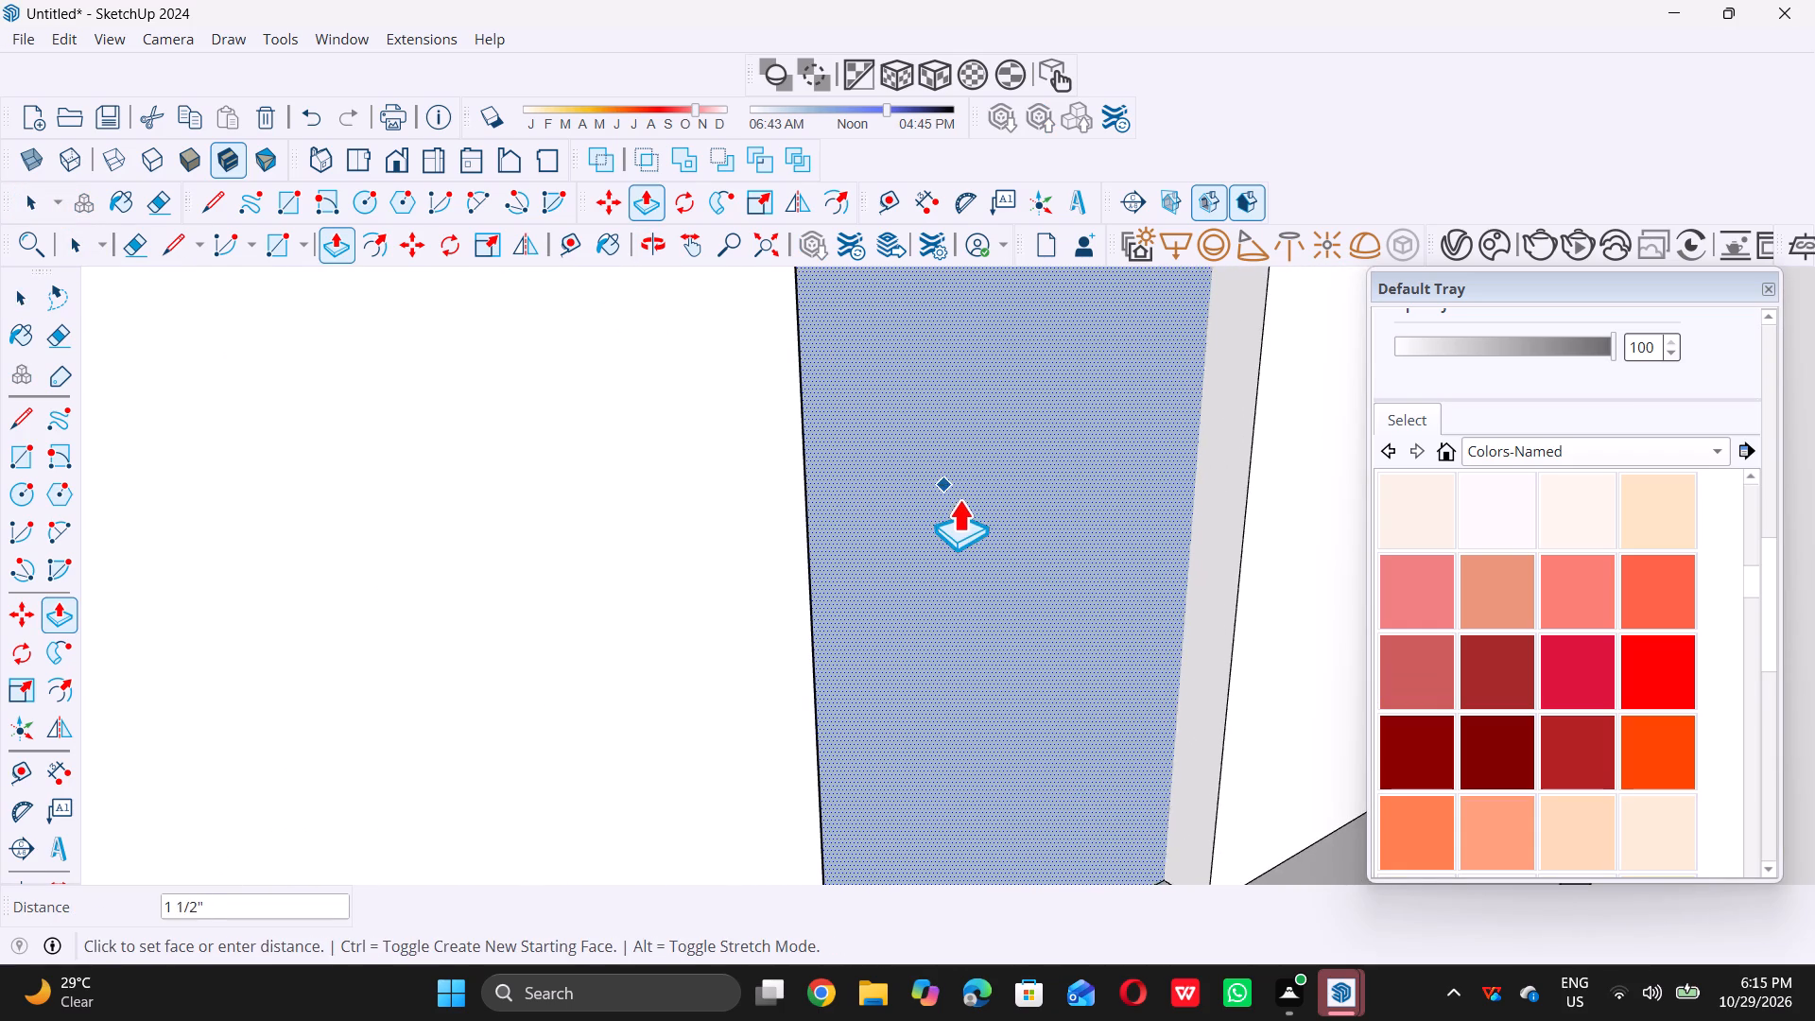
left_click(940, 487)
left_click_drag(931, 477, 922, 468)
left_click(913, 461)
left_click_drag(912, 459, 902, 453)
left_click(901, 453)
double_click(892, 447)
left_click(883, 441)
middle_click(882, 440)
left_click(882, 440)
middle_click(882, 440)
left_click(882, 440)
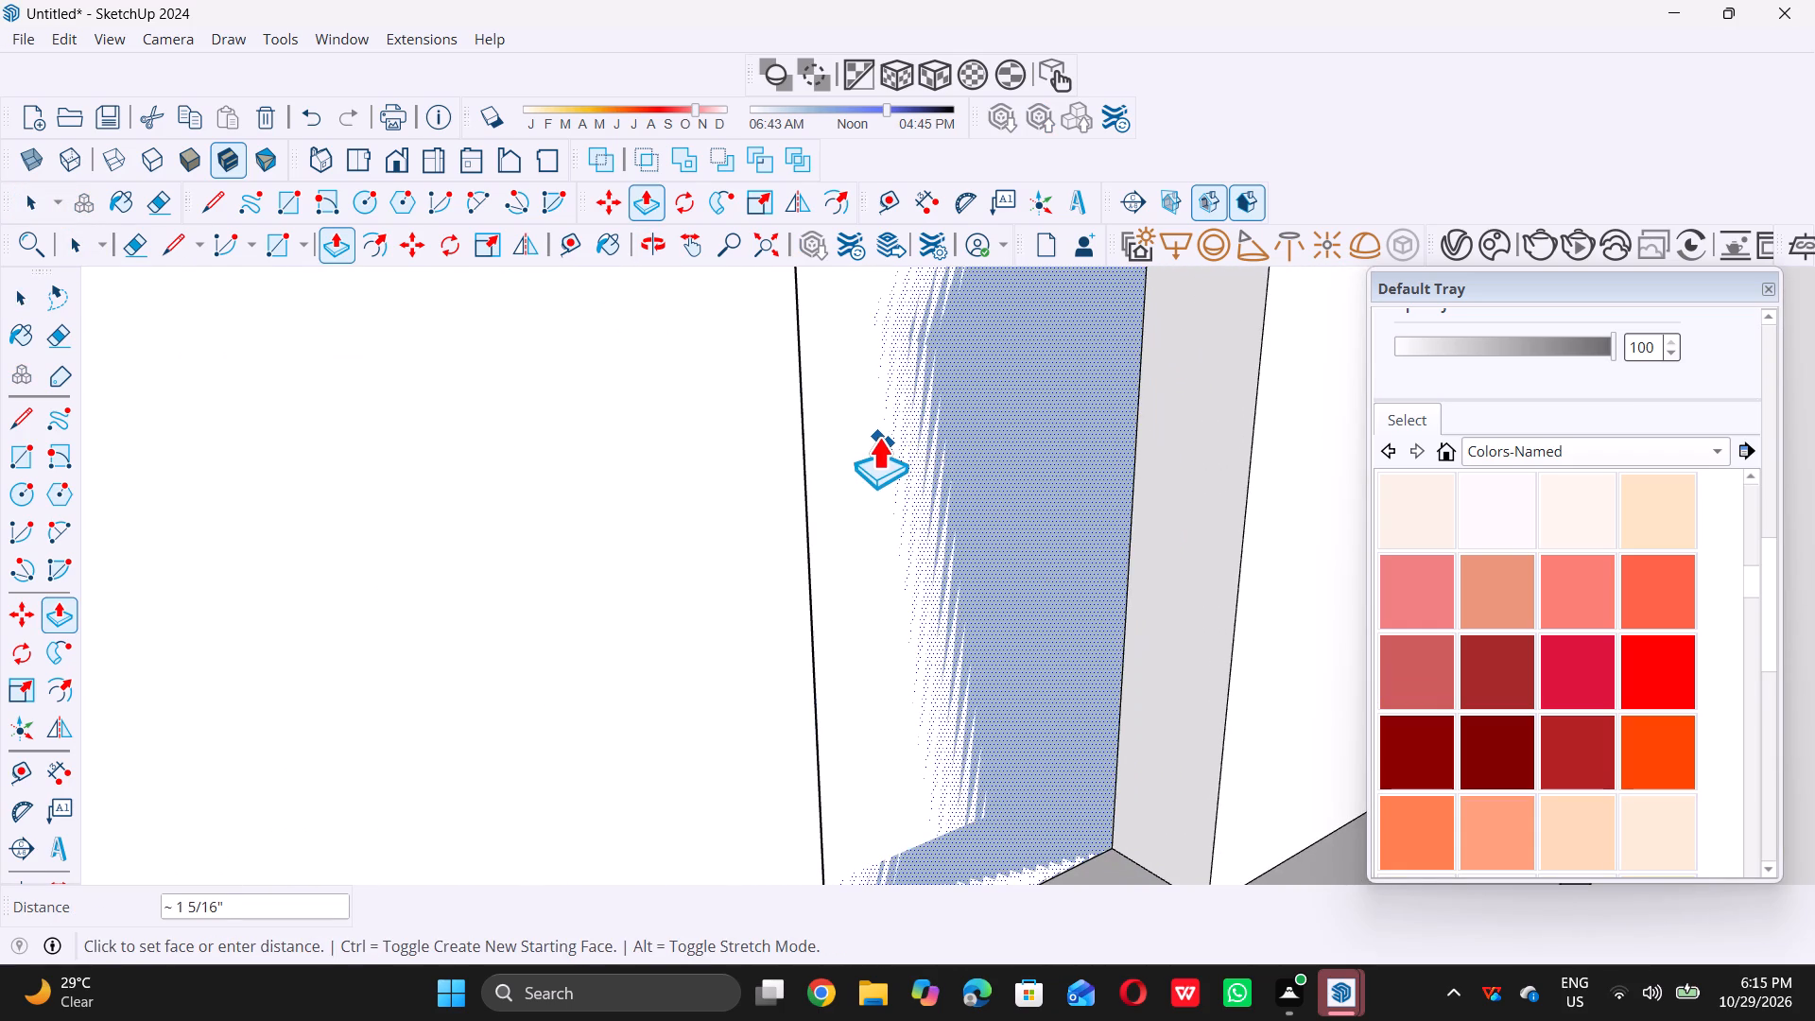
left_click(878, 436)
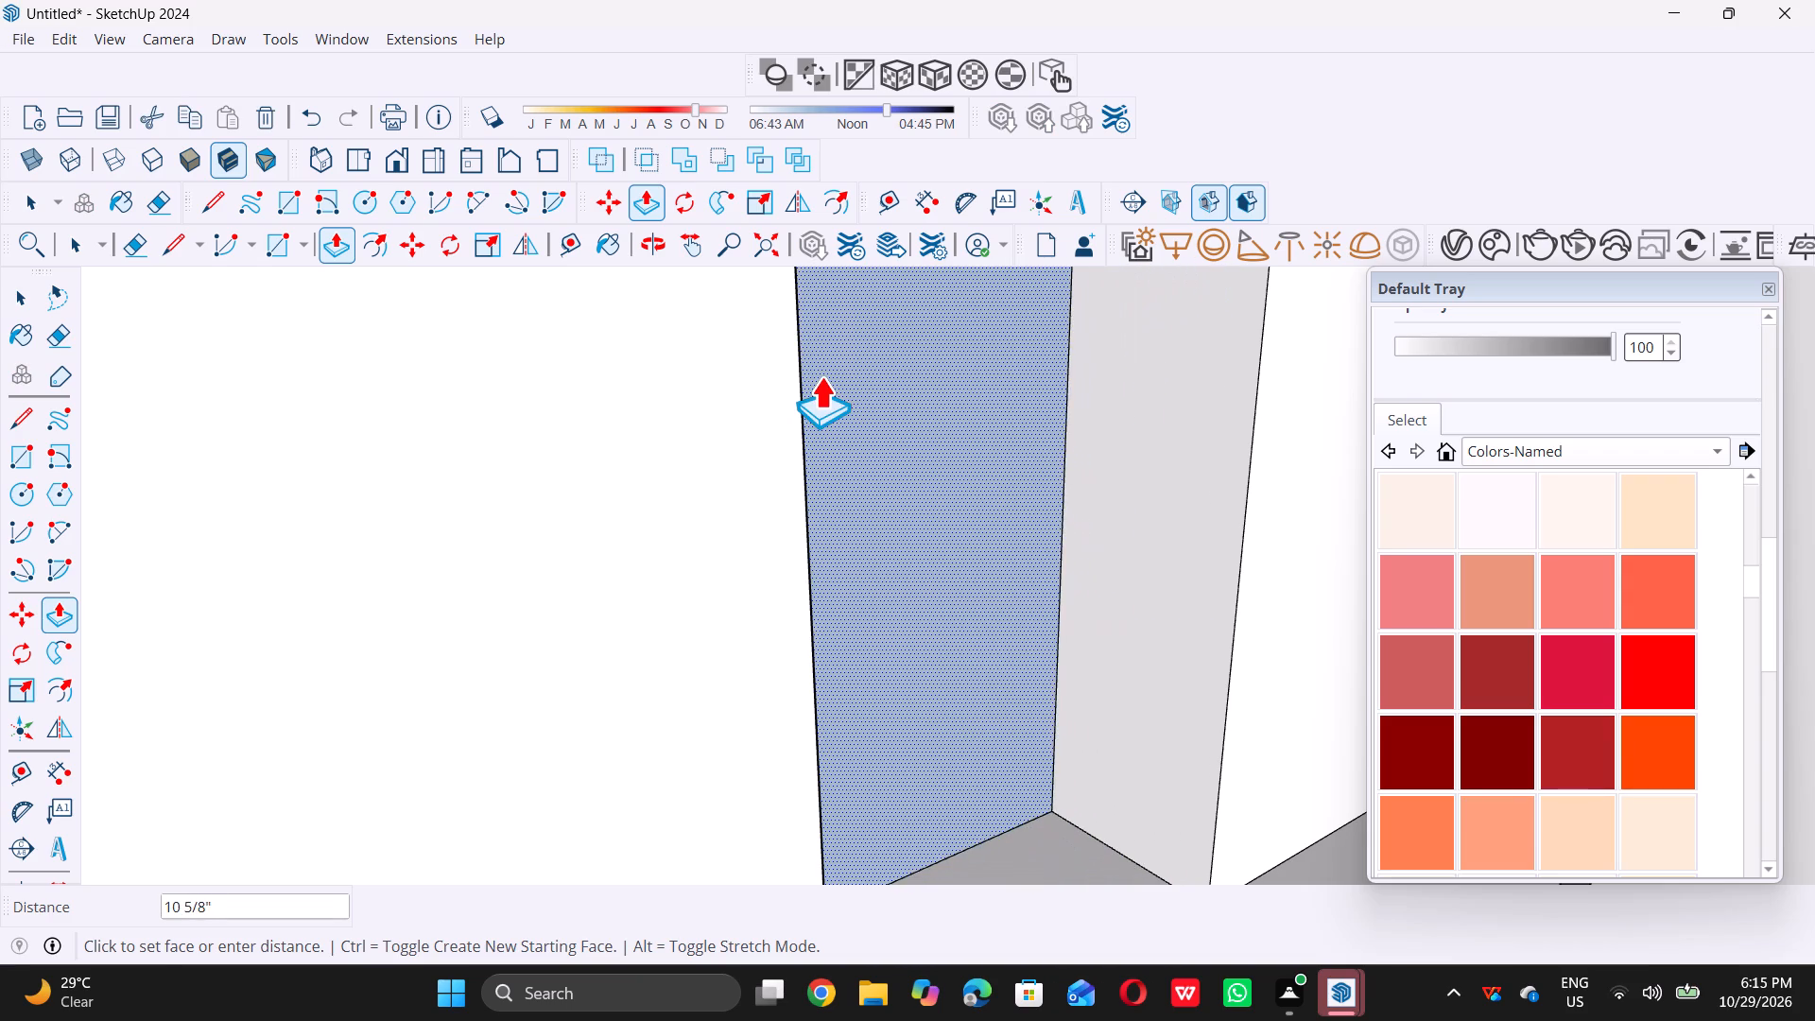
key("space")
Delete the recessed door face together with its edges to open the doorway through the wall.
scroll(907, 597, "down", 5)
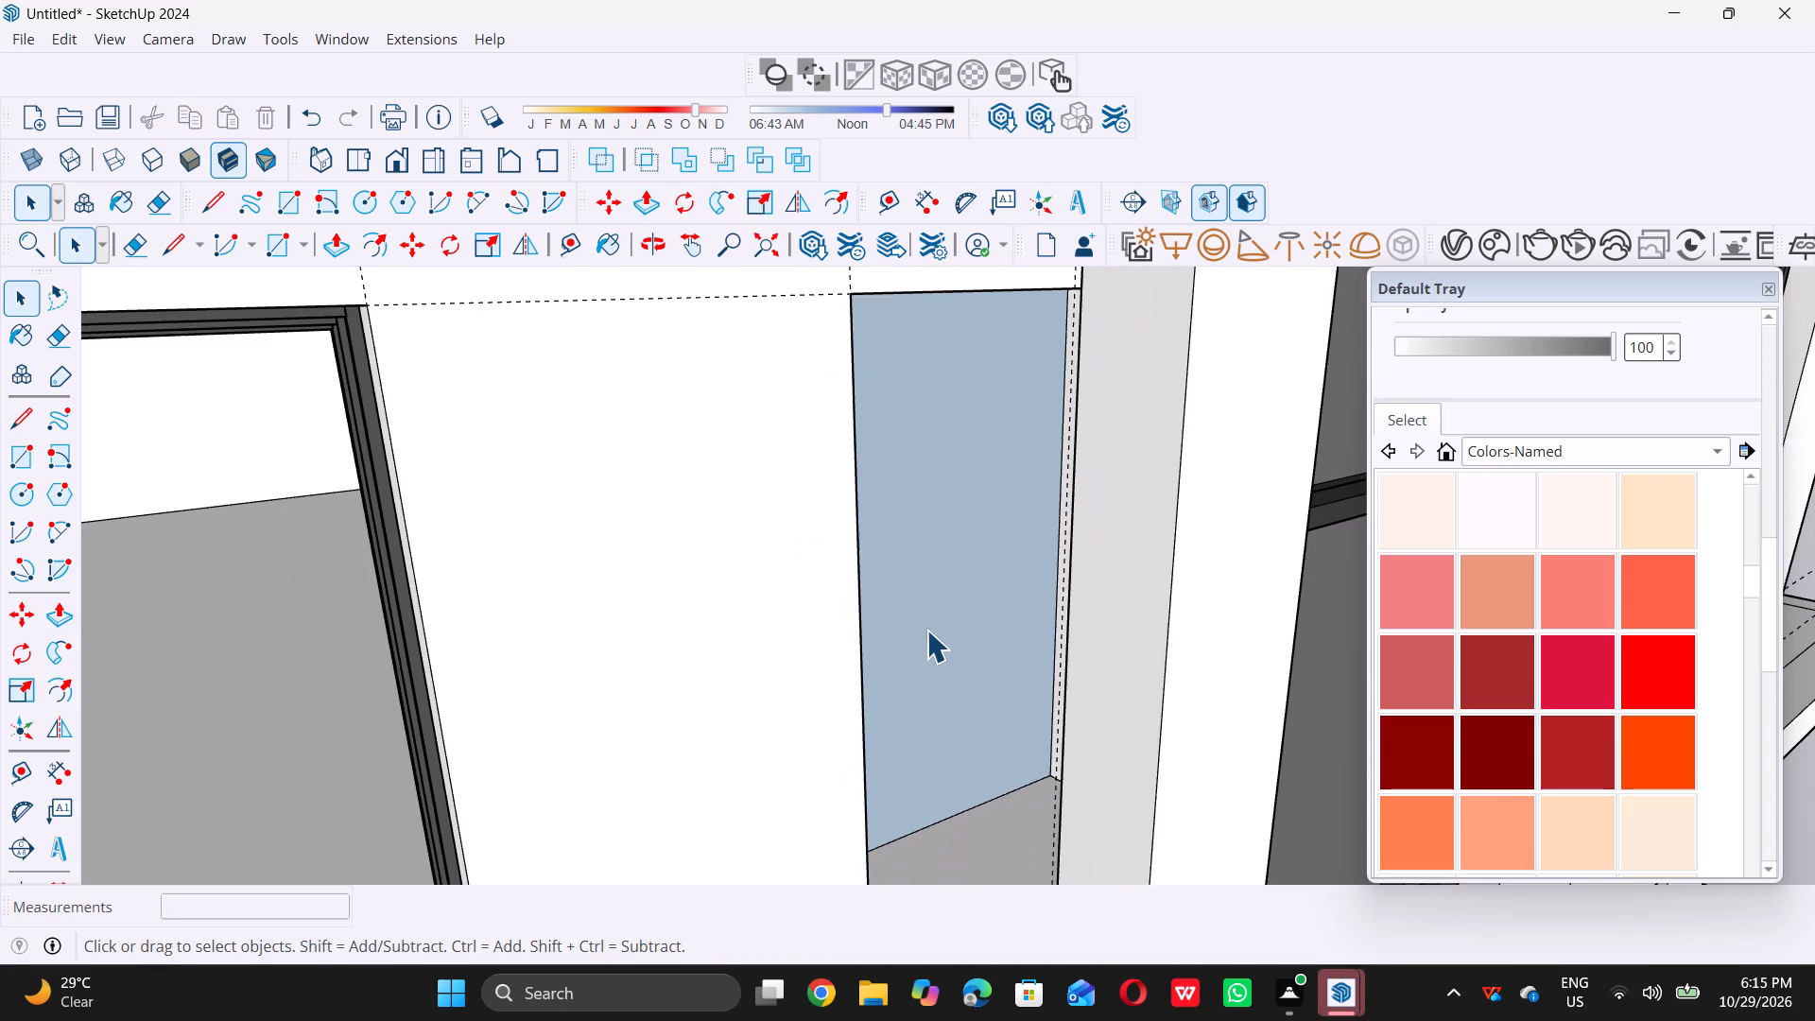
double_click(928, 630)
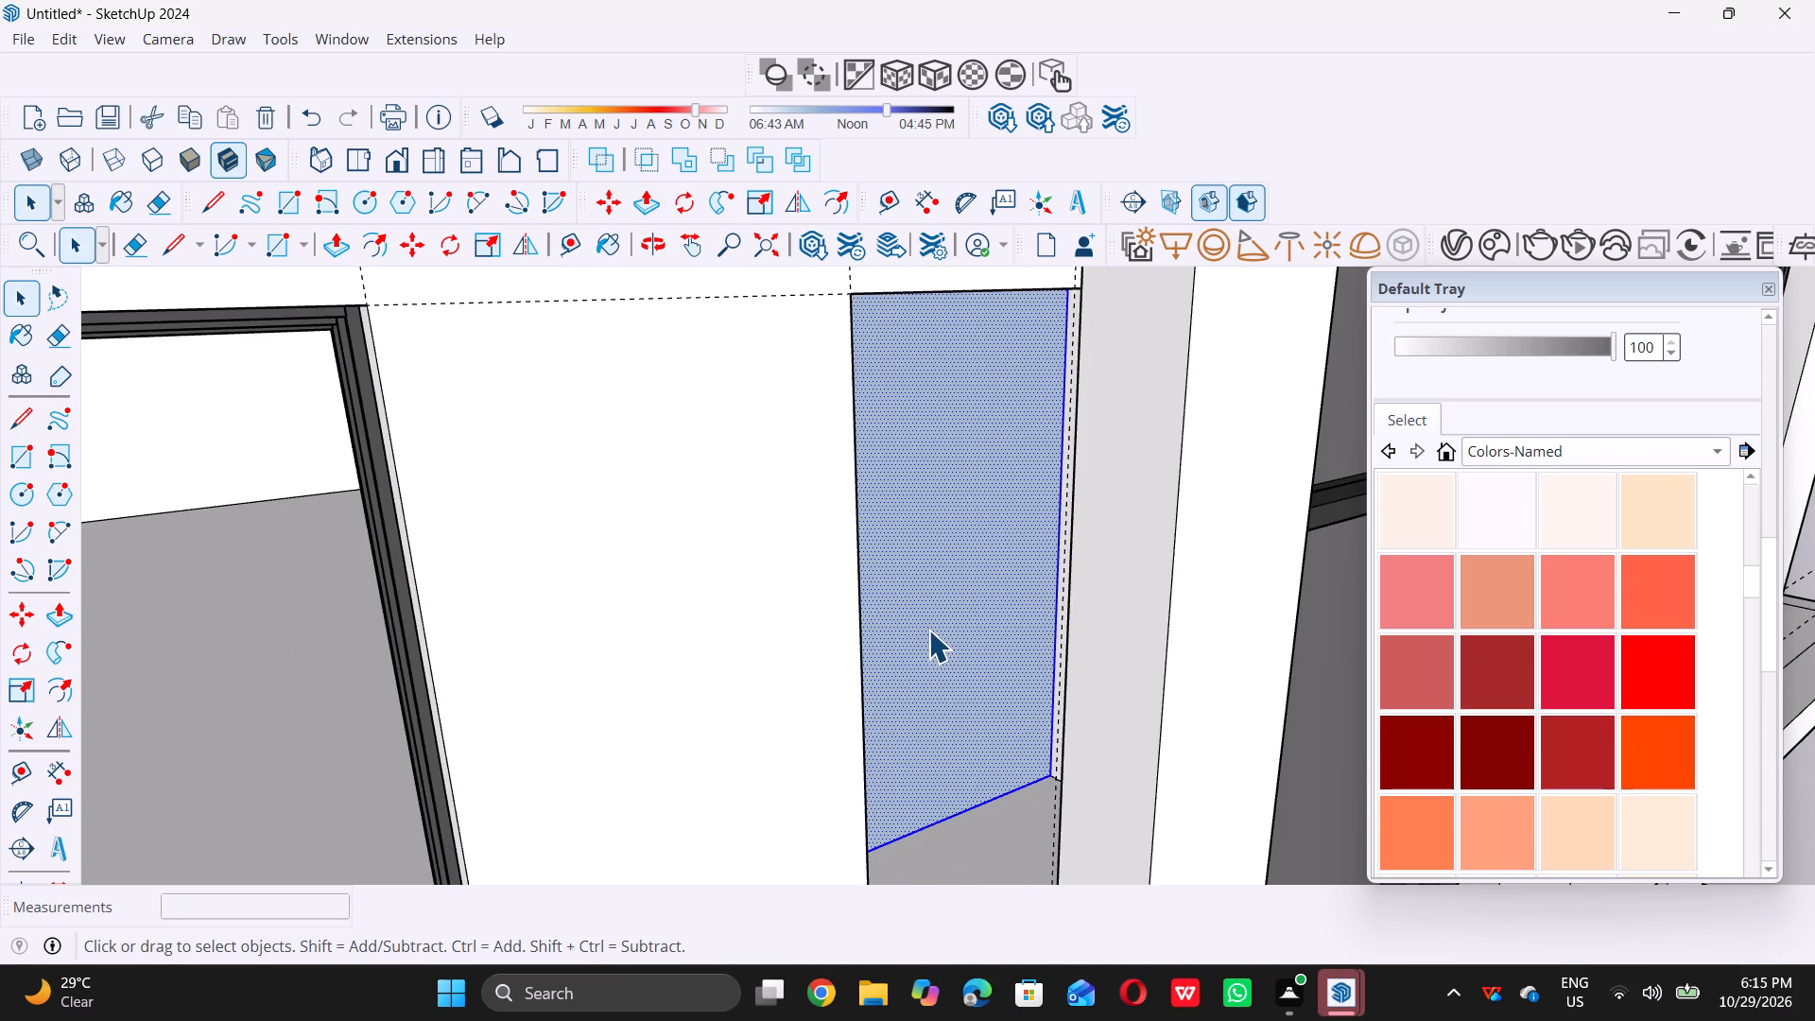
key("Delete")
scroll(951, 651, "down", 8)
middle_click_drag(939, 666, 1192, 598)
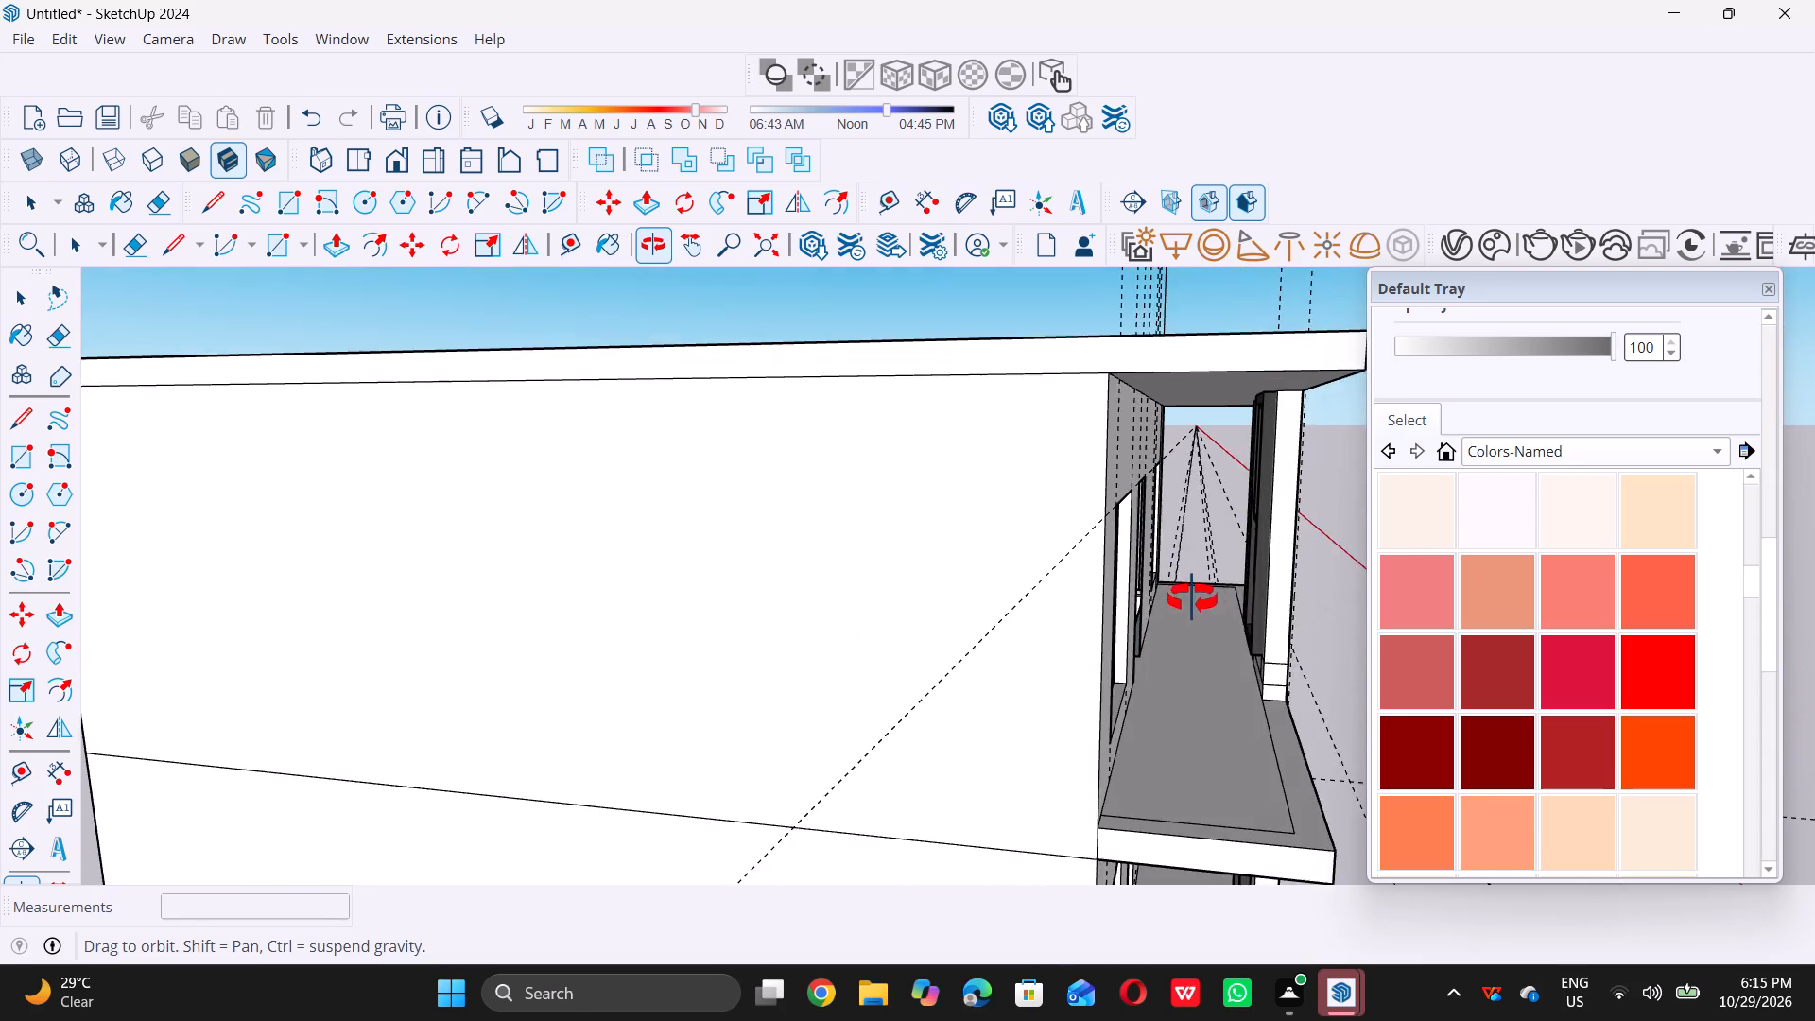
Undo the door face deletion and the door recess Push/Pull moves, back to the flat door outline on the top-storey wall.
middle_click_drag(1192, 598, 1135, 613)
key("ctrl+z")
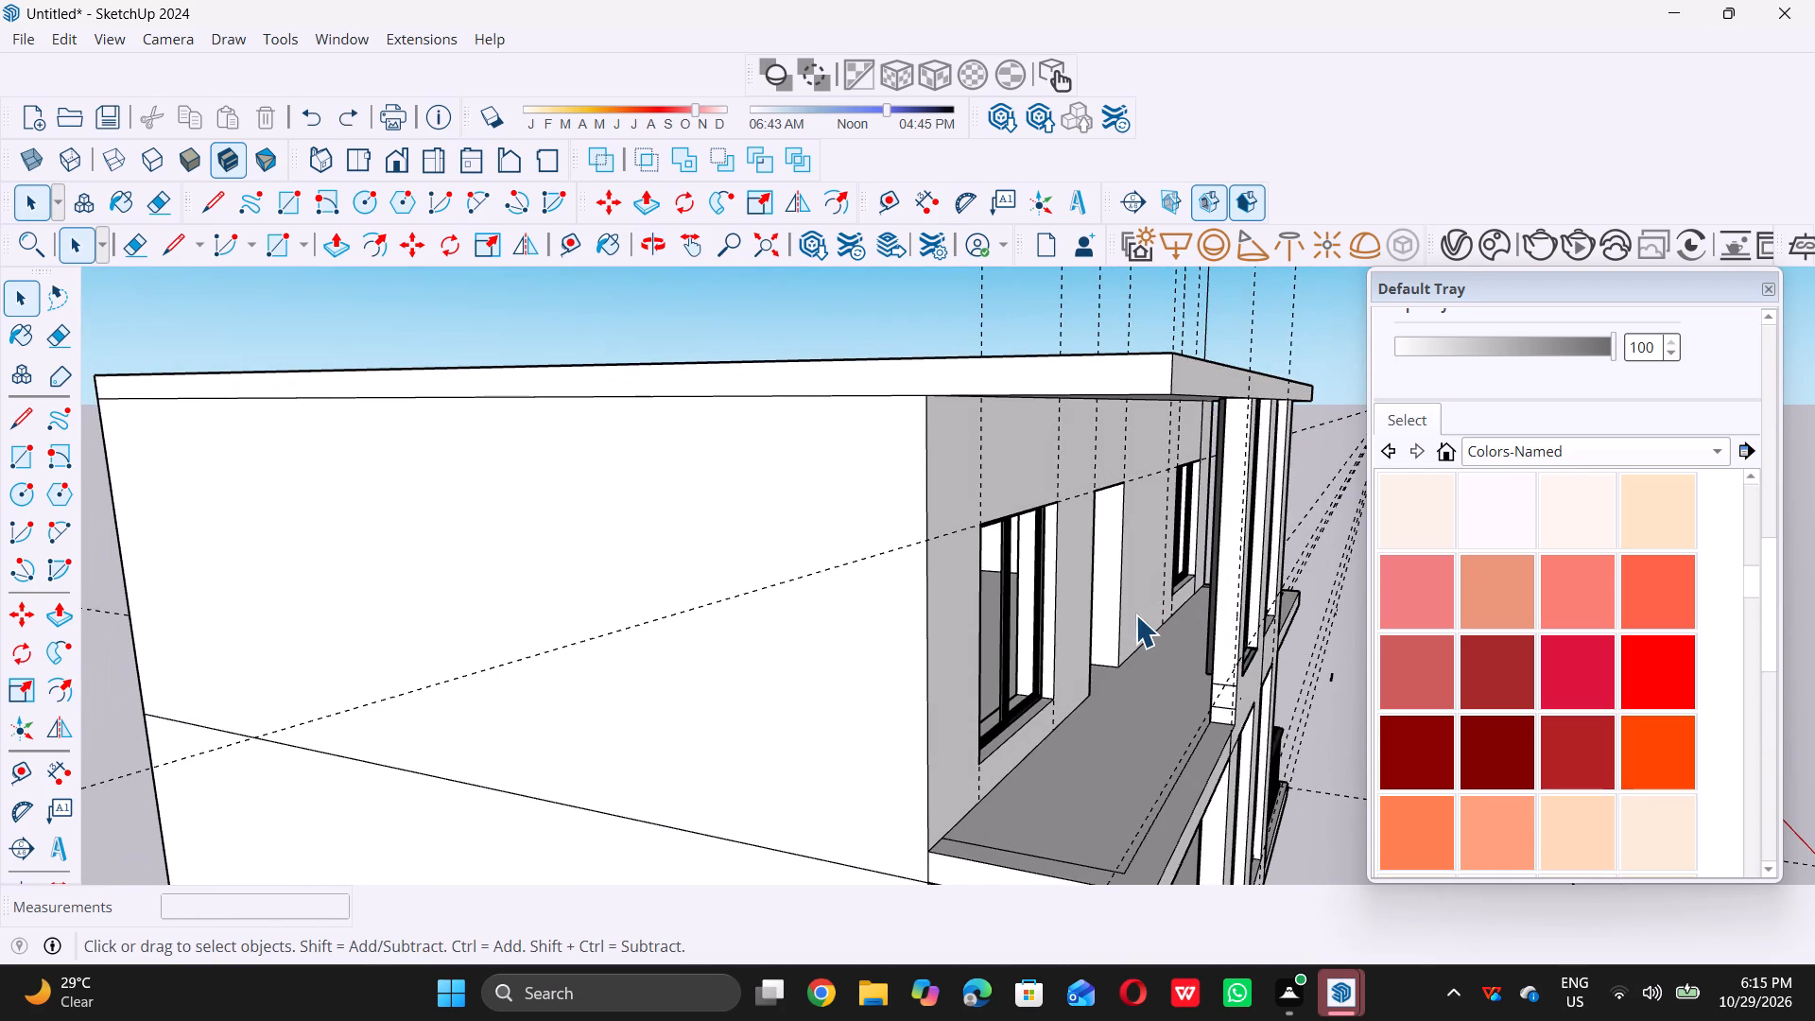
key("ctrl+z")
key("ctrl+z")
key("ctrl+z")
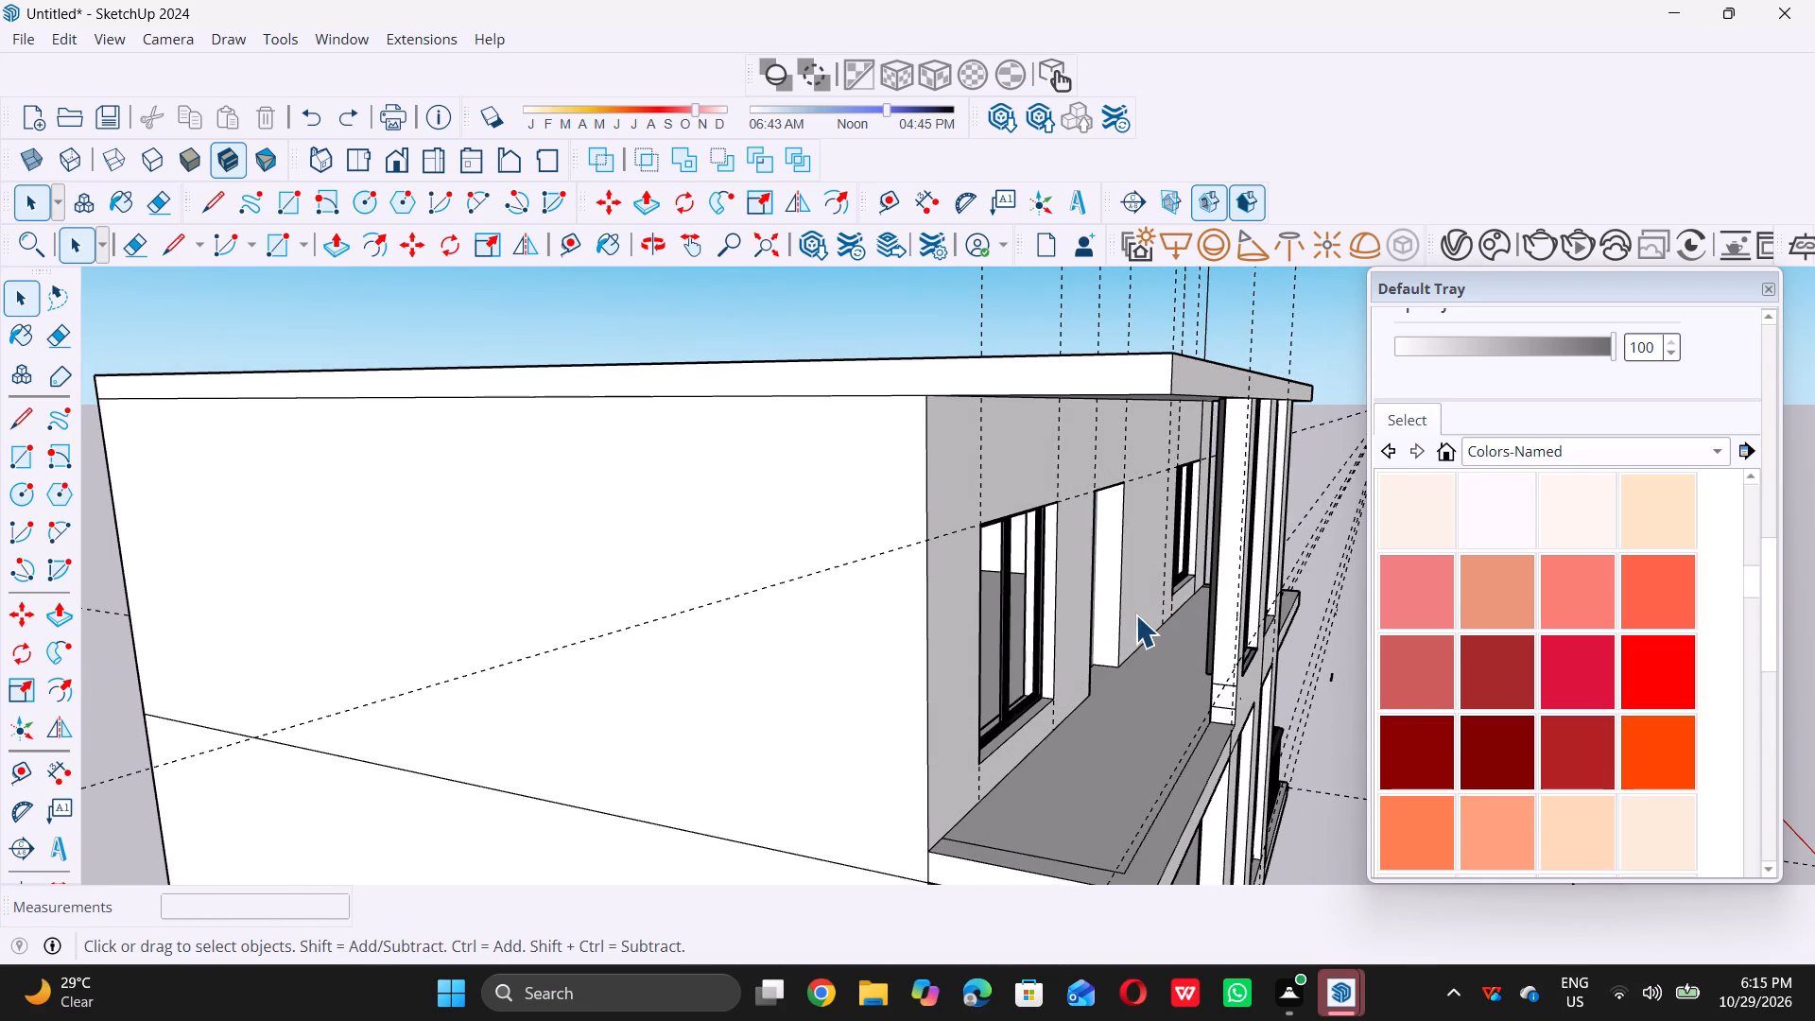
key("ctrl+z")
key("ctrl+z")
key("ctrl+z")
key("z")
key("ctrl+z")
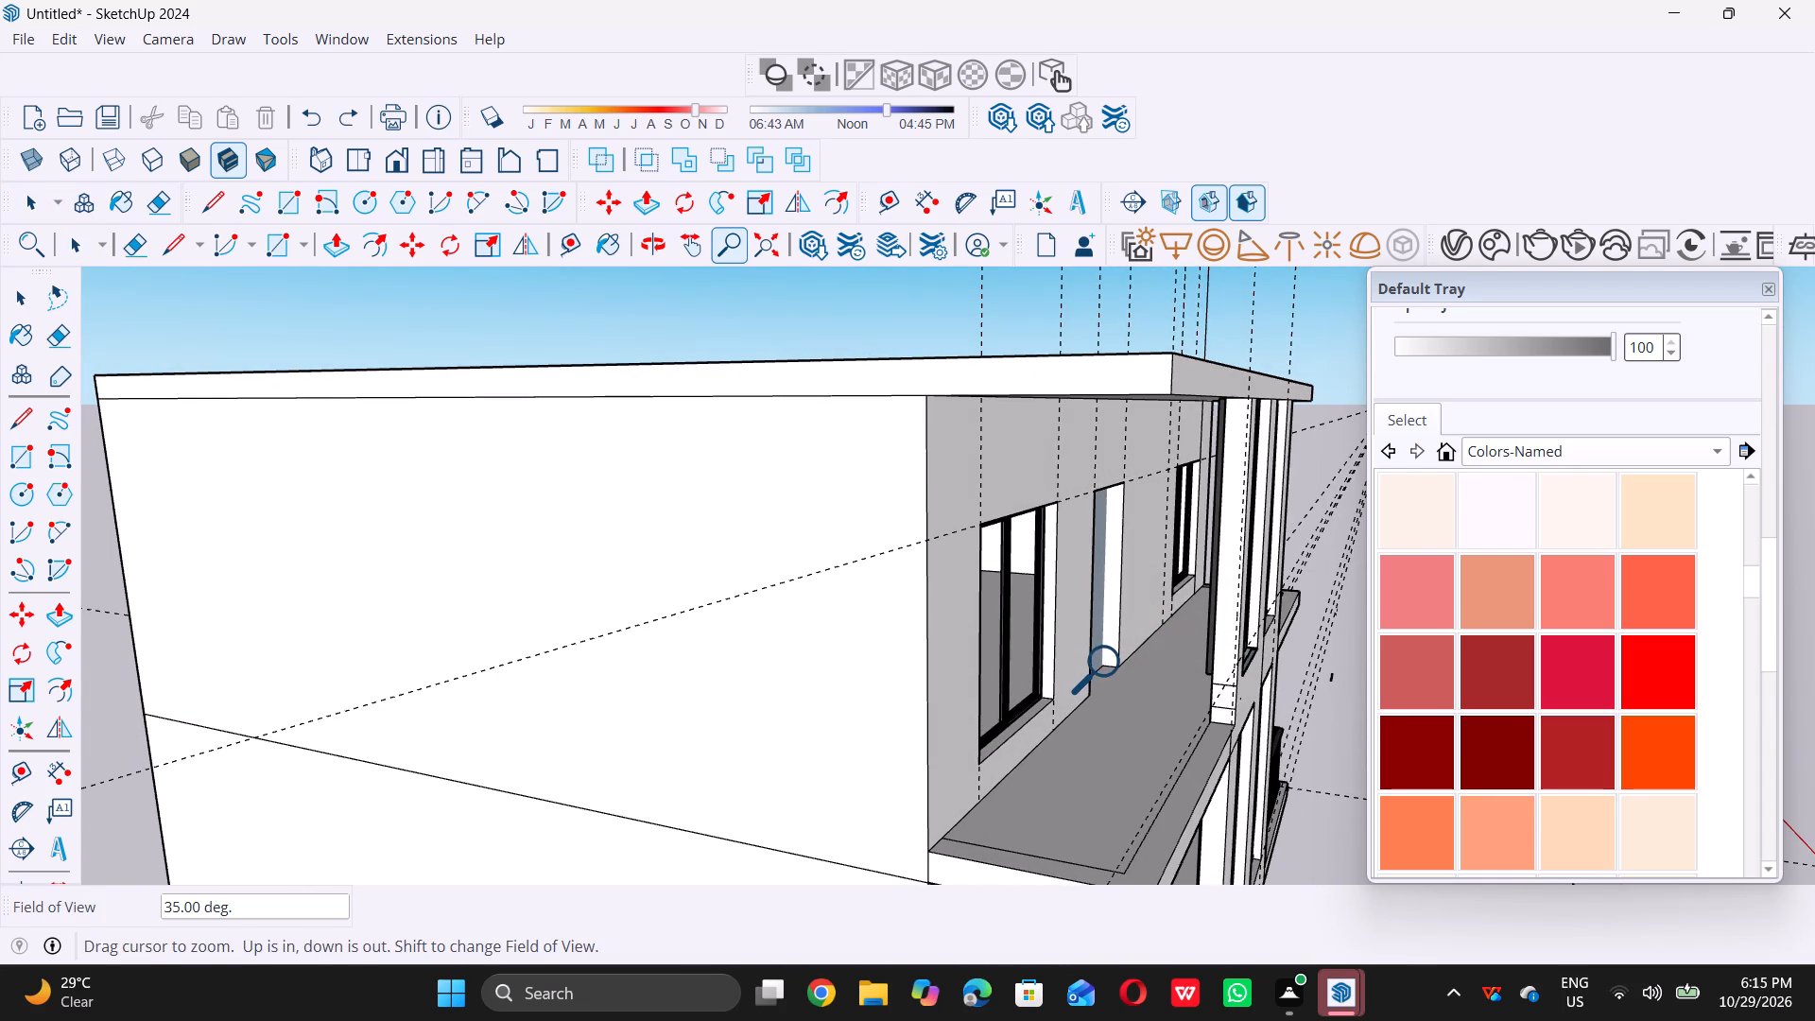
key("ctrl+z")
key("ctrl+z")
key("ctrl+z")
key("ctrl+z")
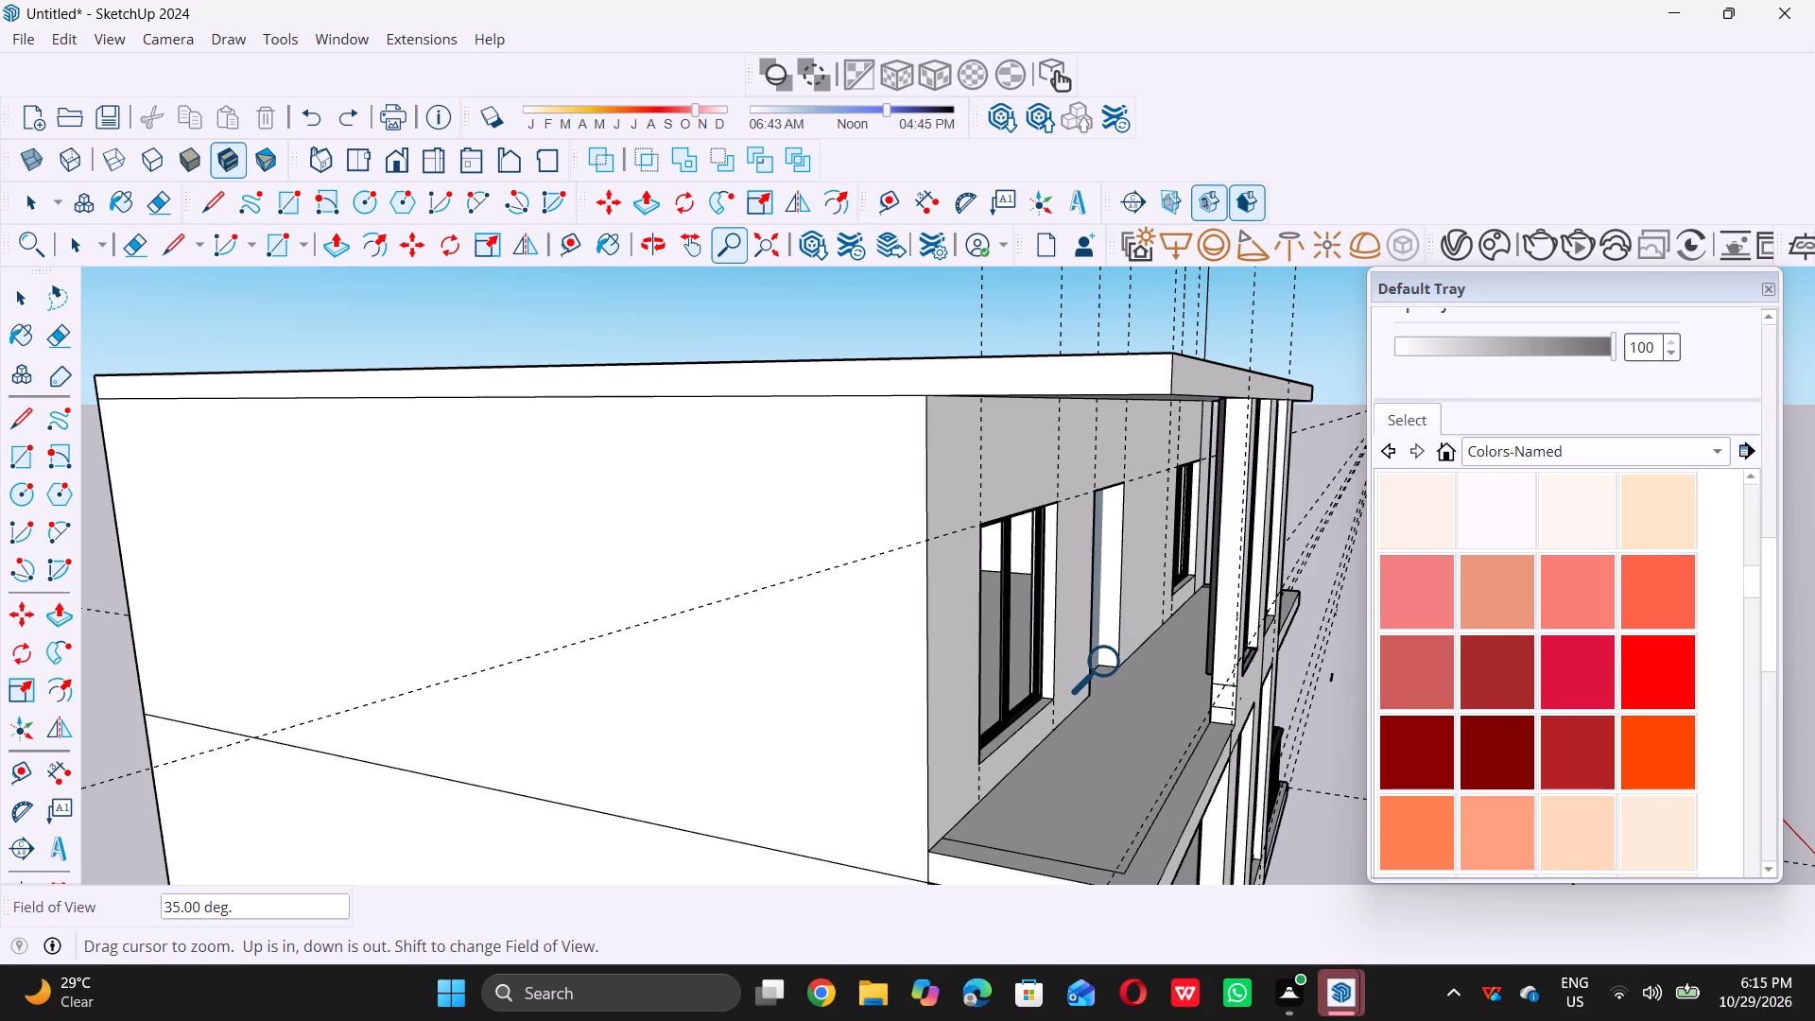
key("ctrl+z")
key("ctrl+z")
key("ctrl+z")
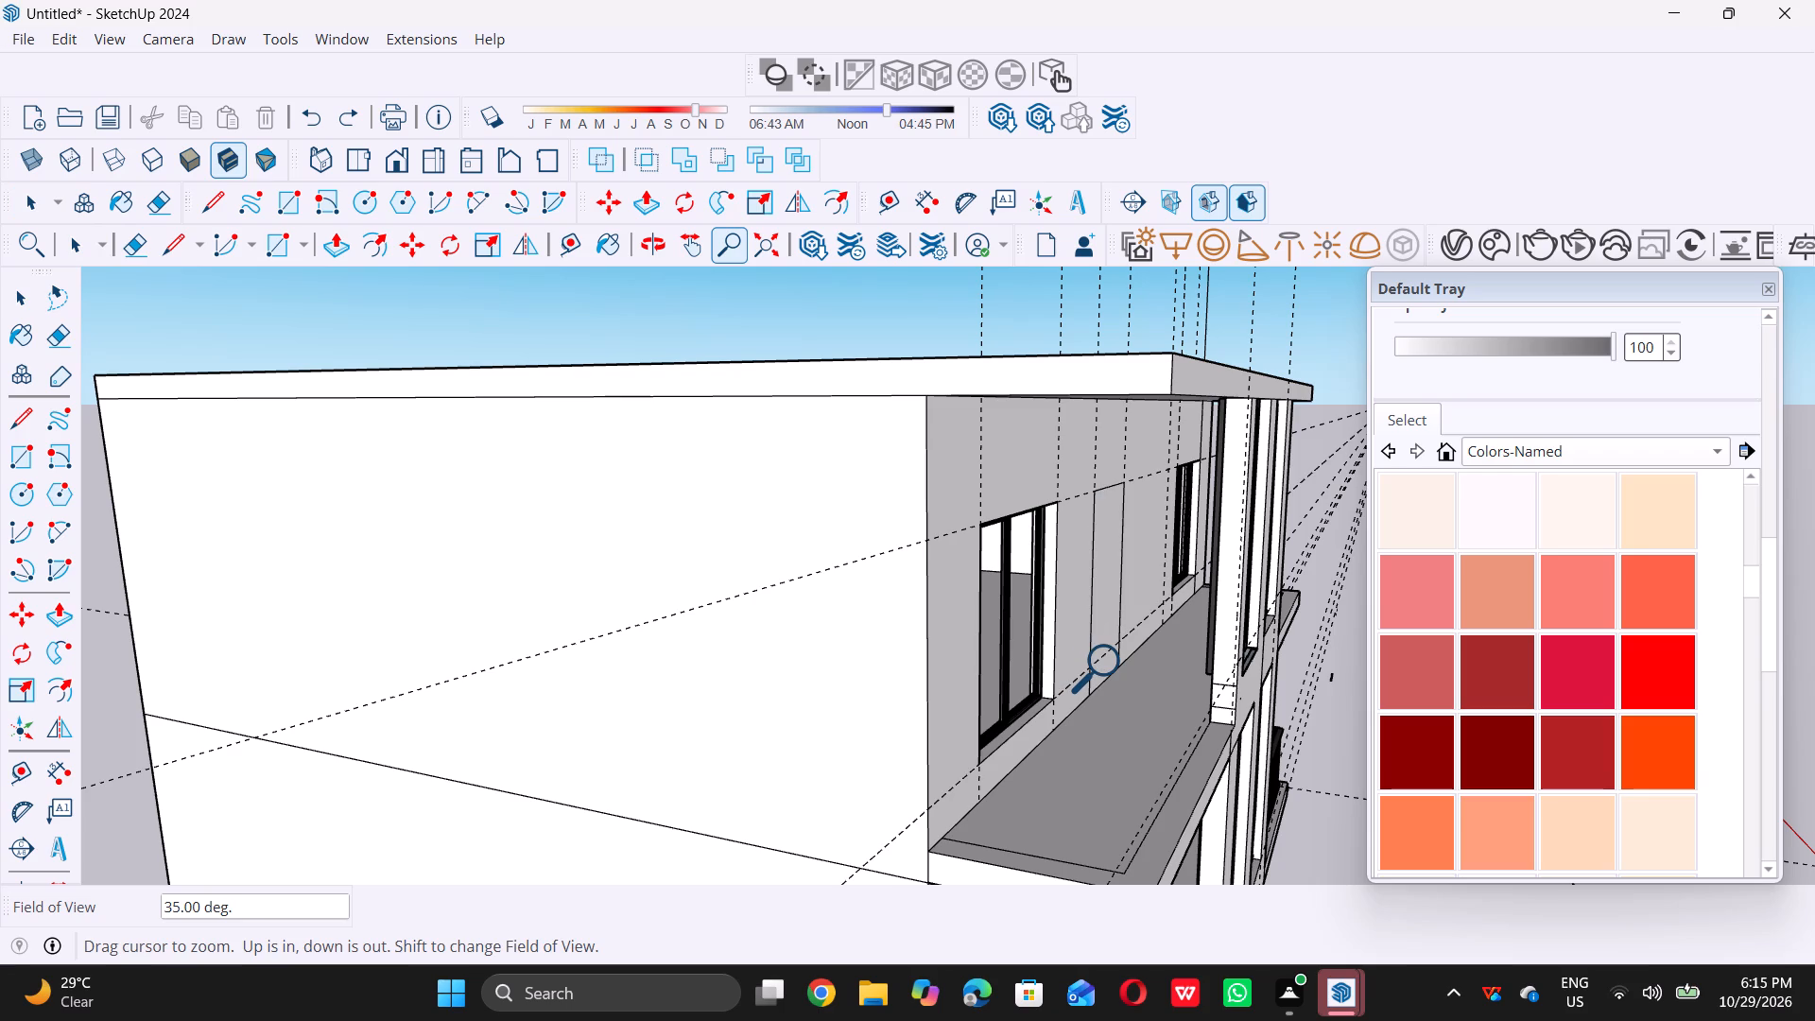
key("space")
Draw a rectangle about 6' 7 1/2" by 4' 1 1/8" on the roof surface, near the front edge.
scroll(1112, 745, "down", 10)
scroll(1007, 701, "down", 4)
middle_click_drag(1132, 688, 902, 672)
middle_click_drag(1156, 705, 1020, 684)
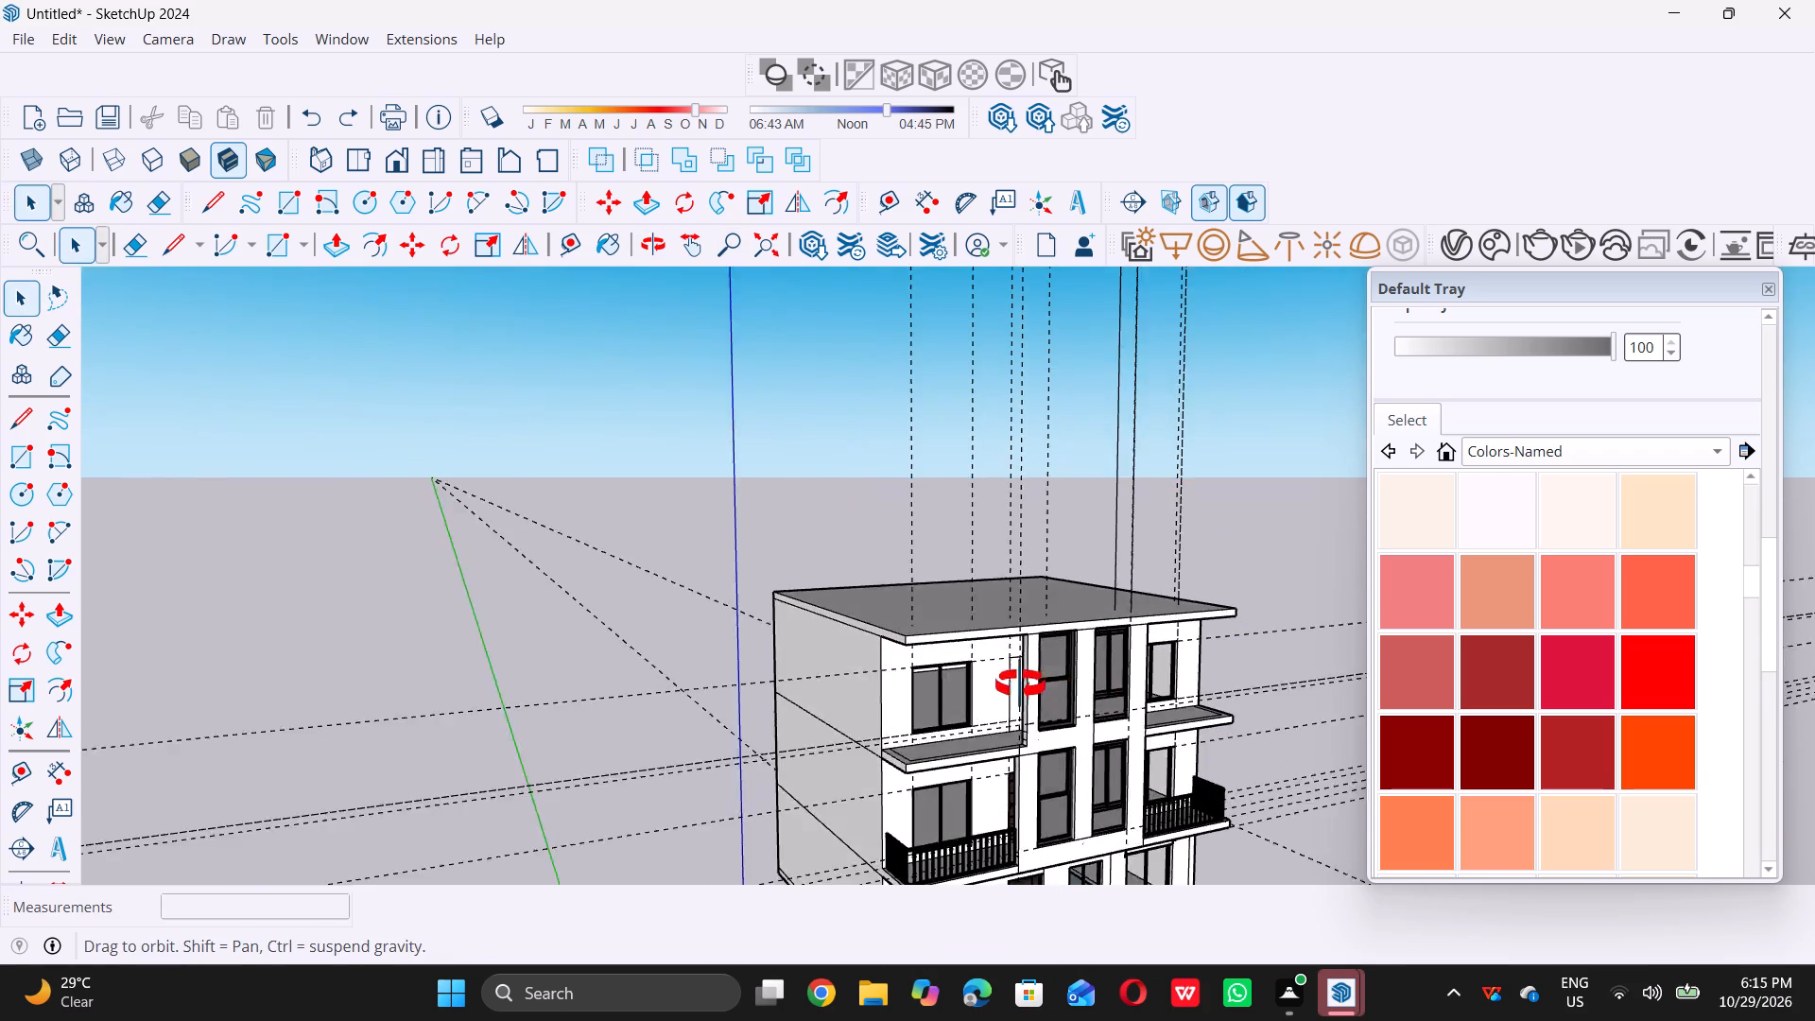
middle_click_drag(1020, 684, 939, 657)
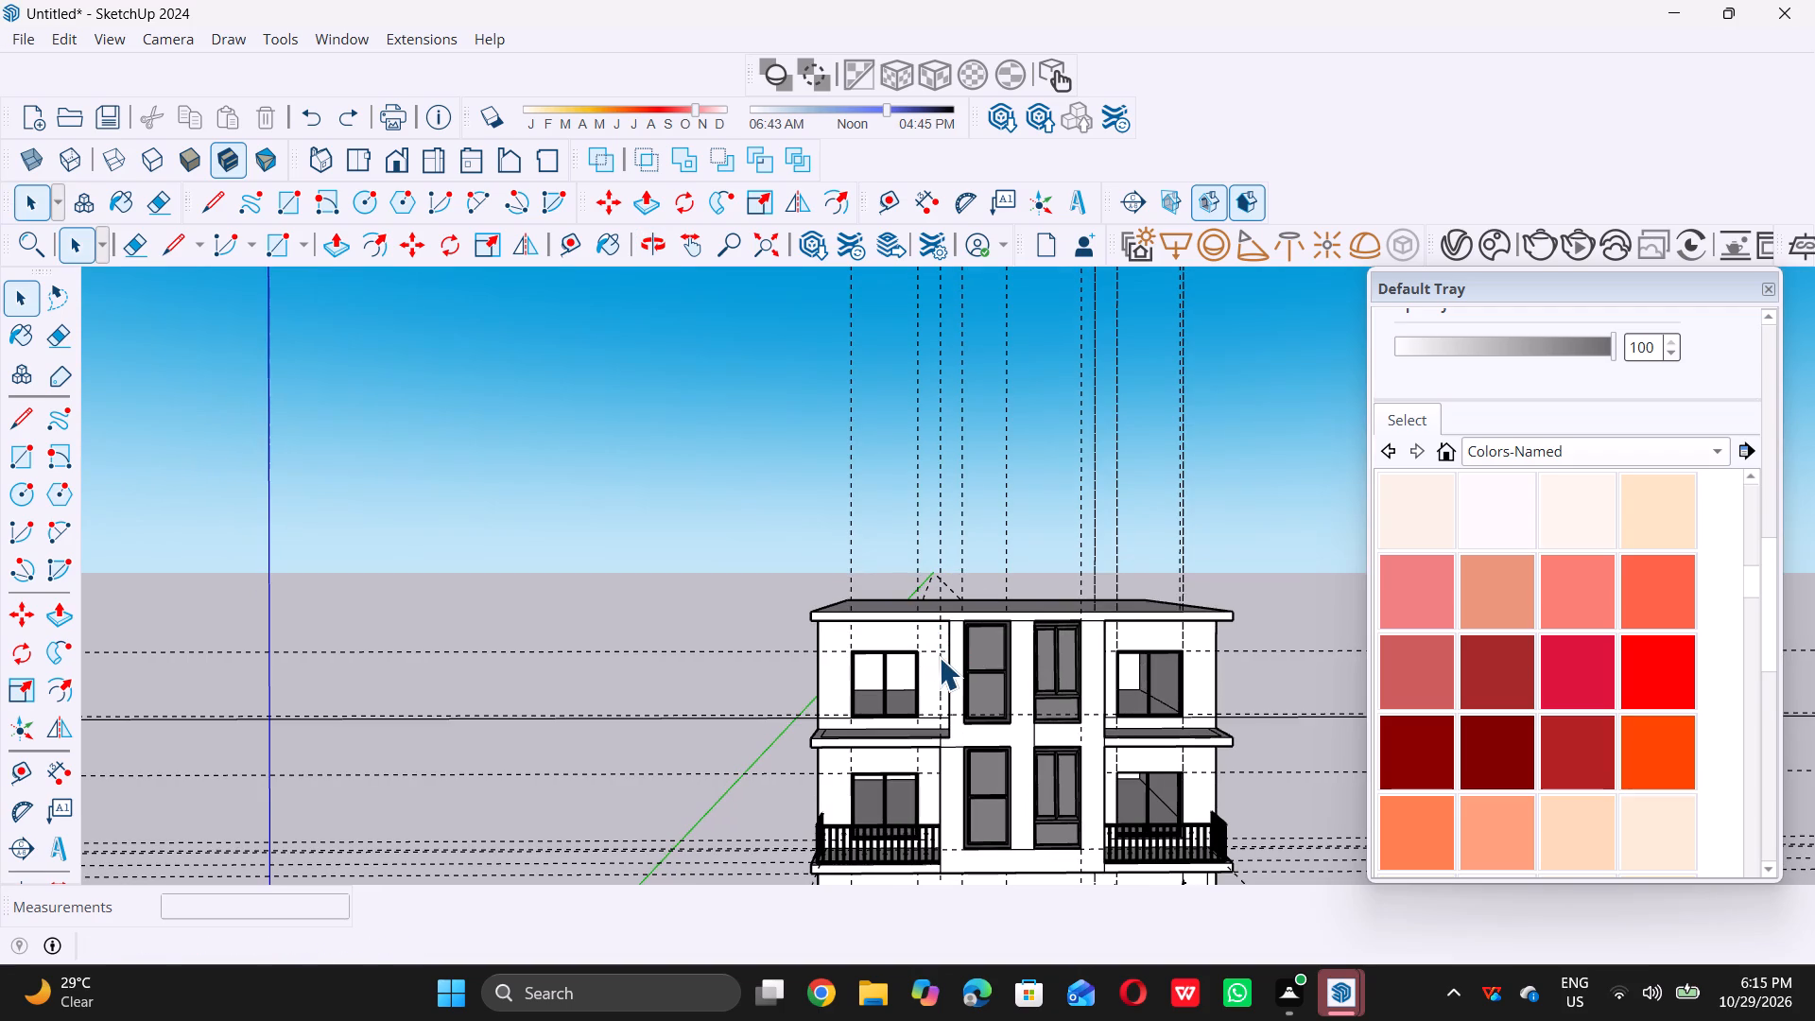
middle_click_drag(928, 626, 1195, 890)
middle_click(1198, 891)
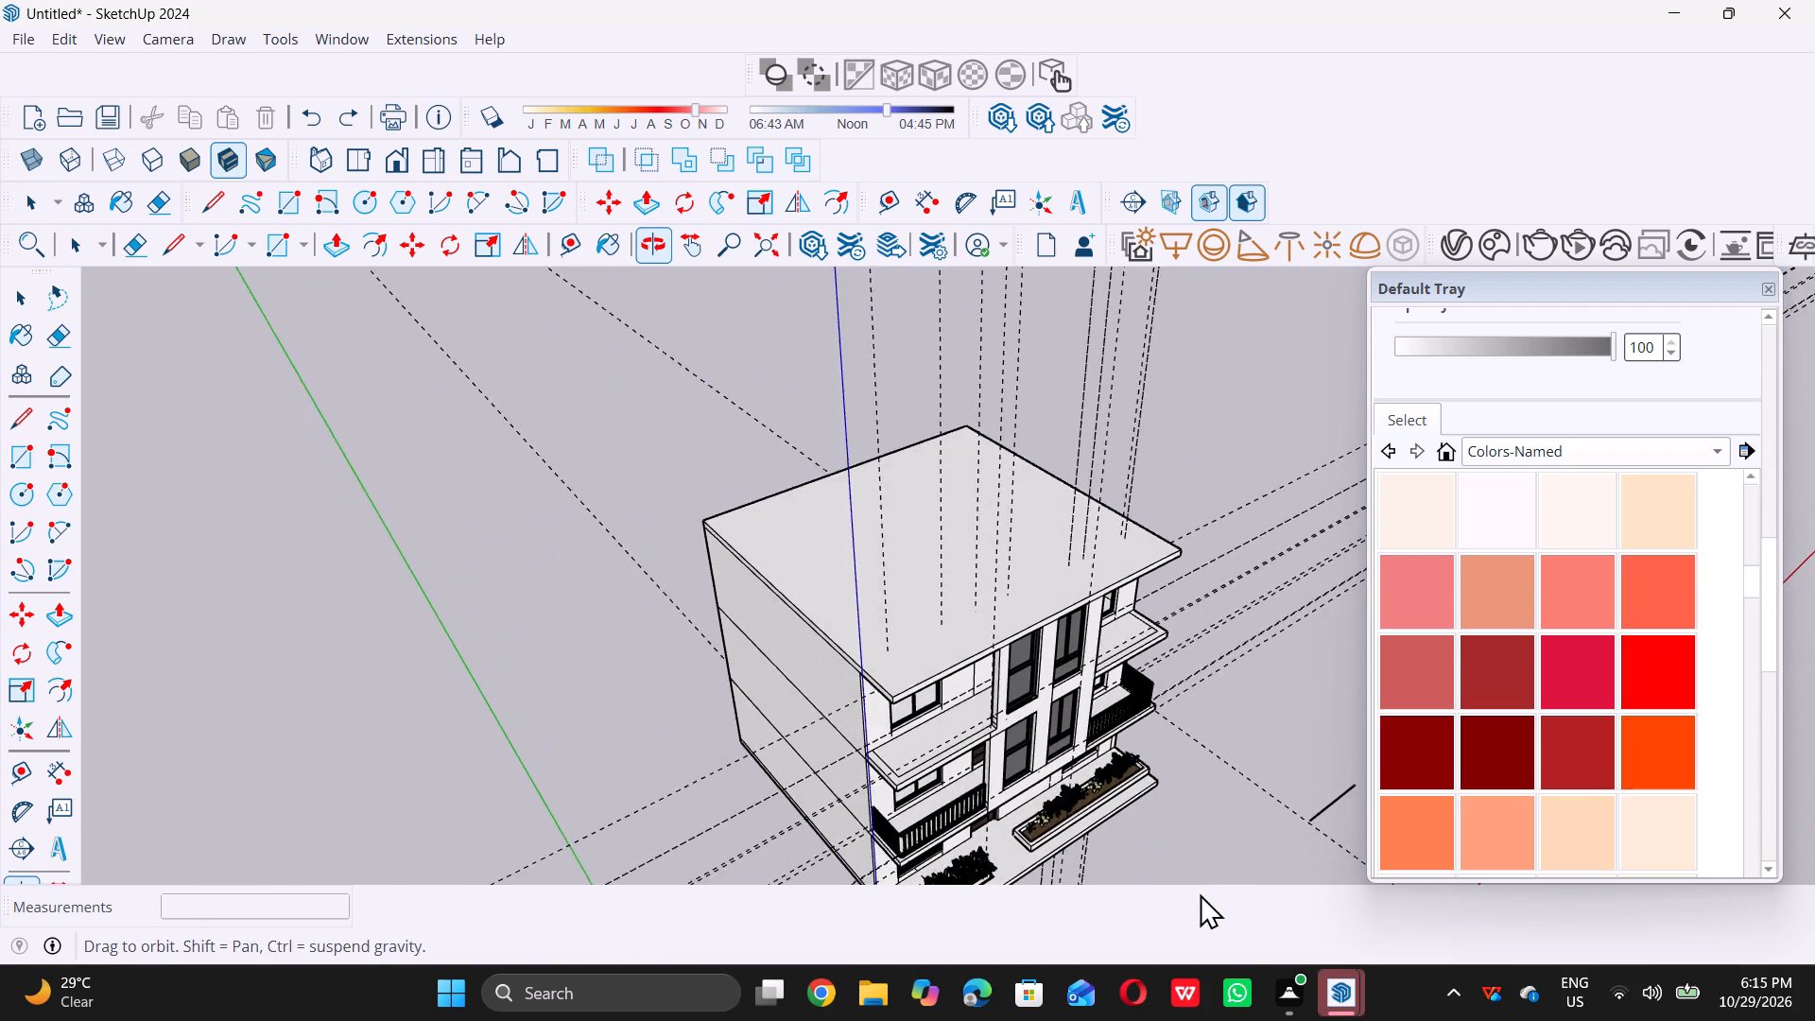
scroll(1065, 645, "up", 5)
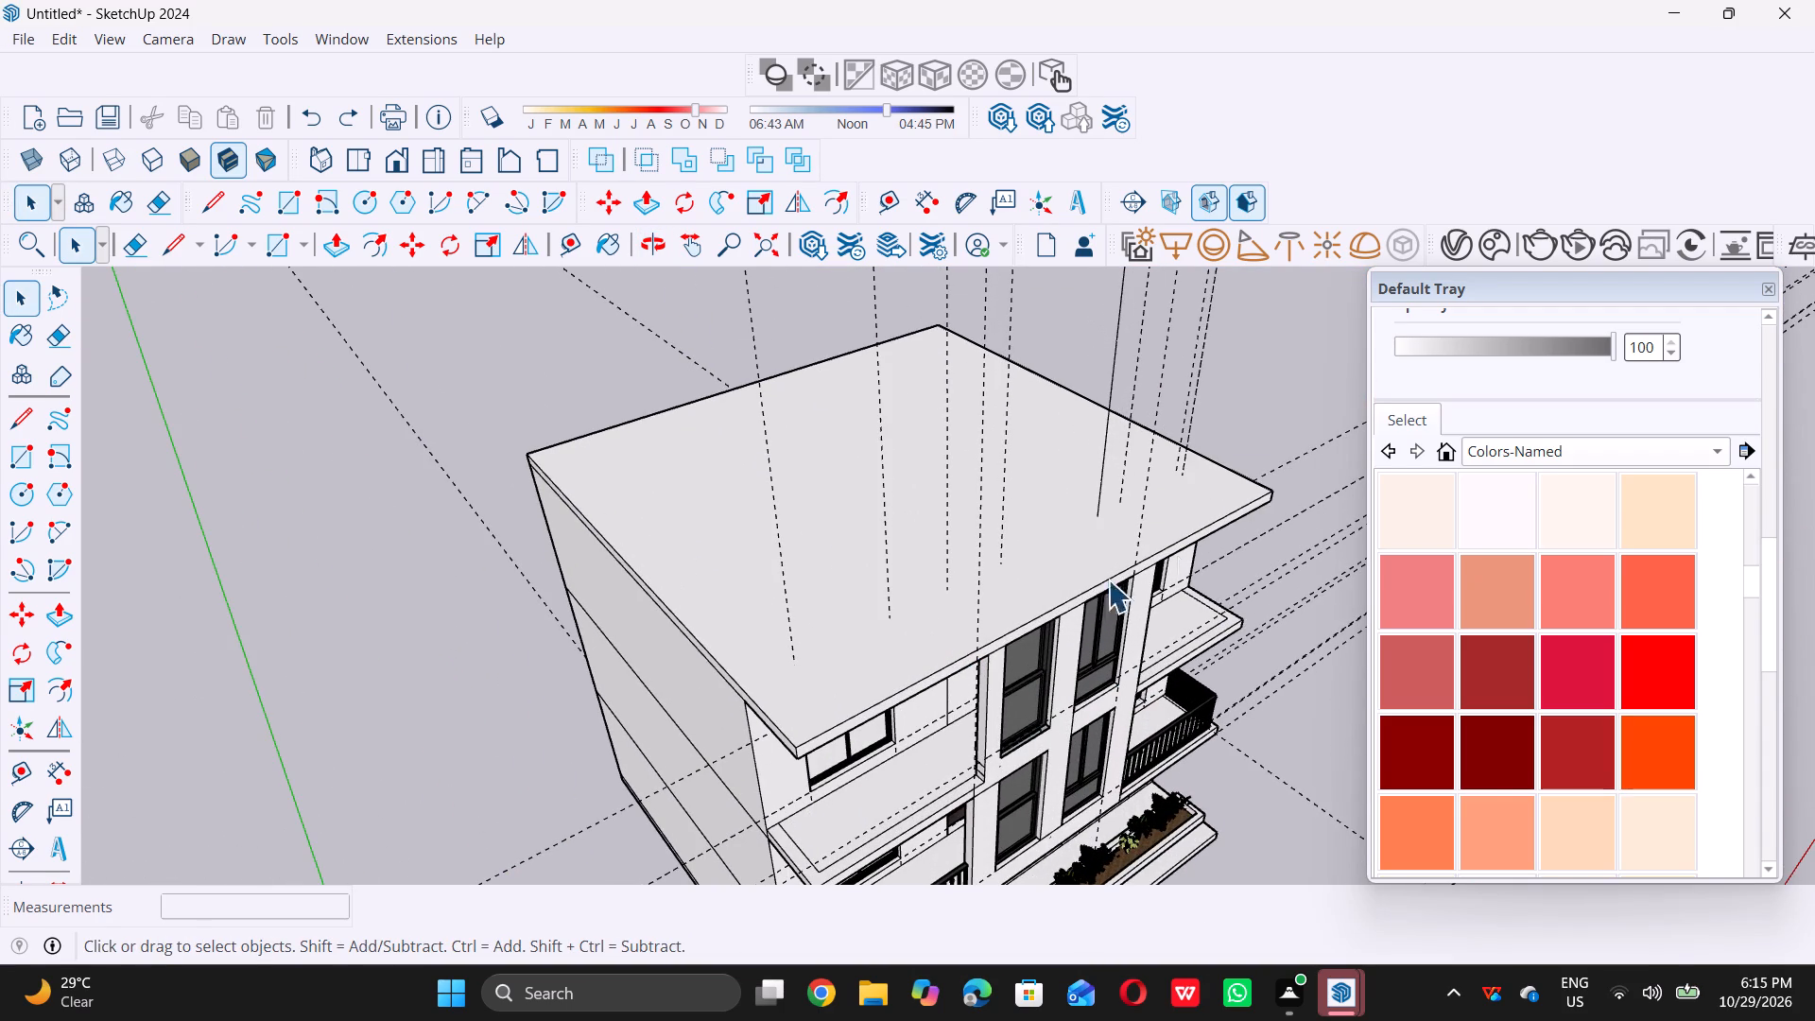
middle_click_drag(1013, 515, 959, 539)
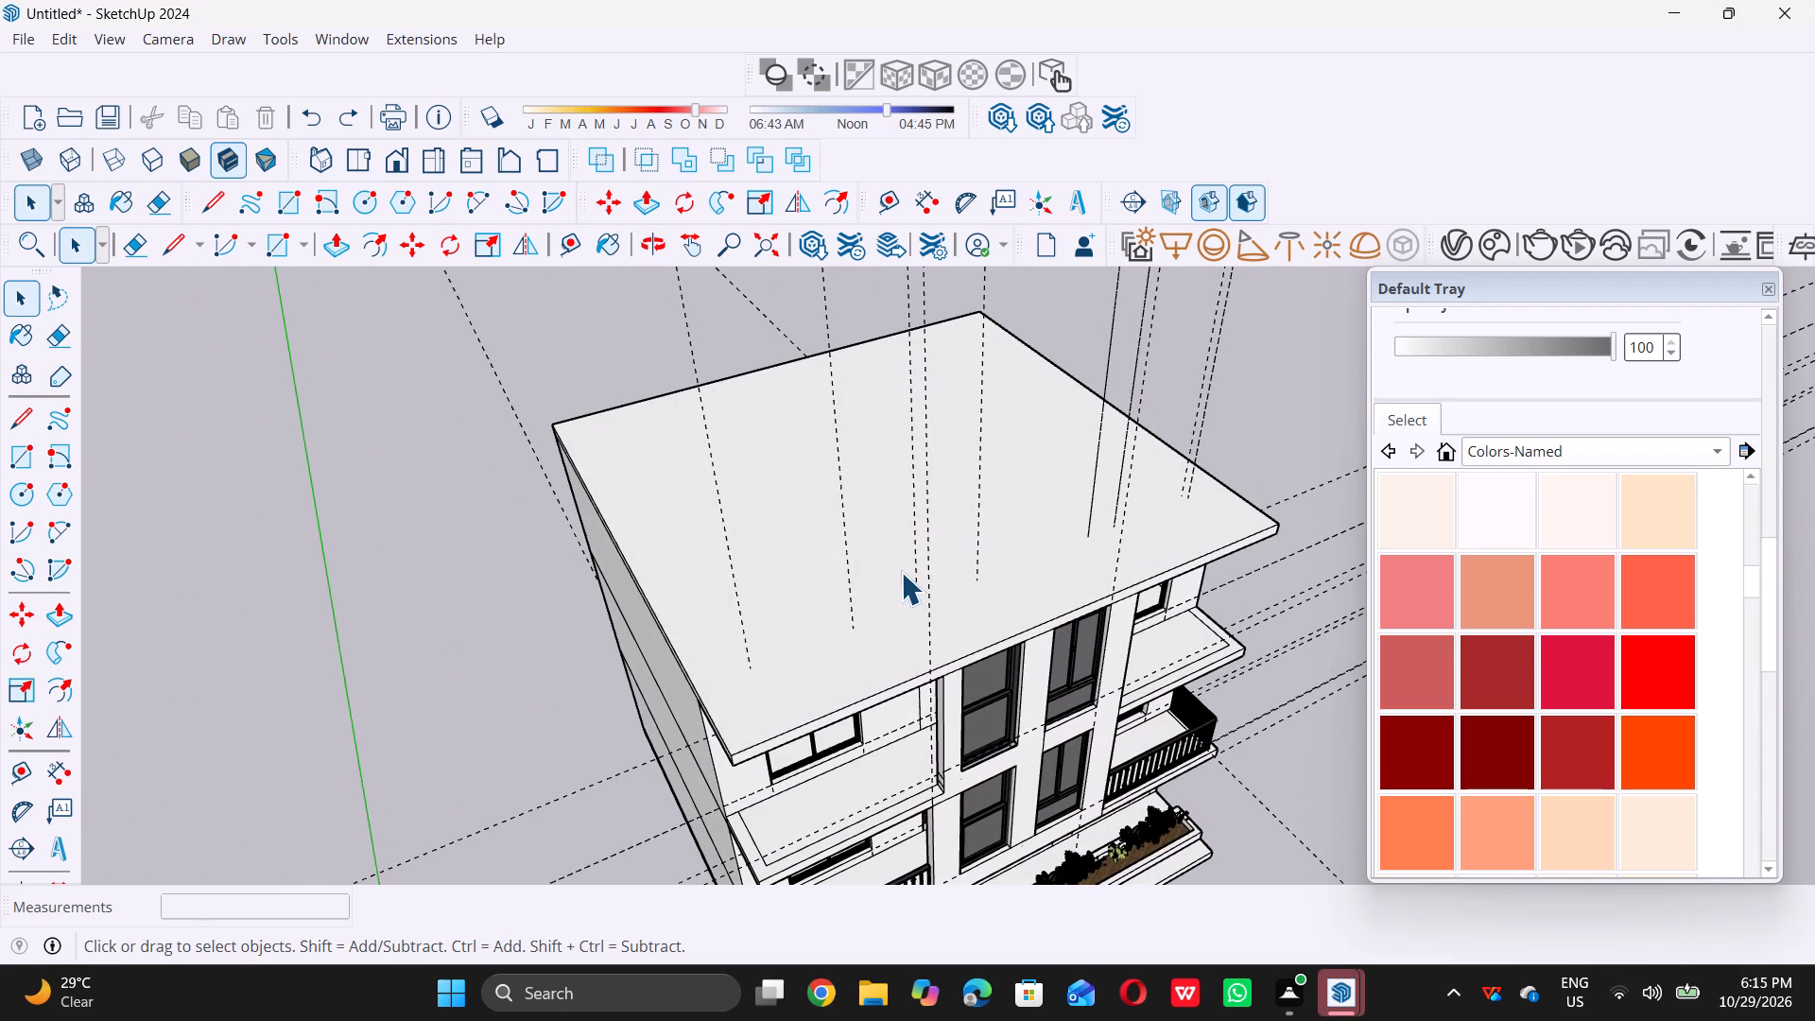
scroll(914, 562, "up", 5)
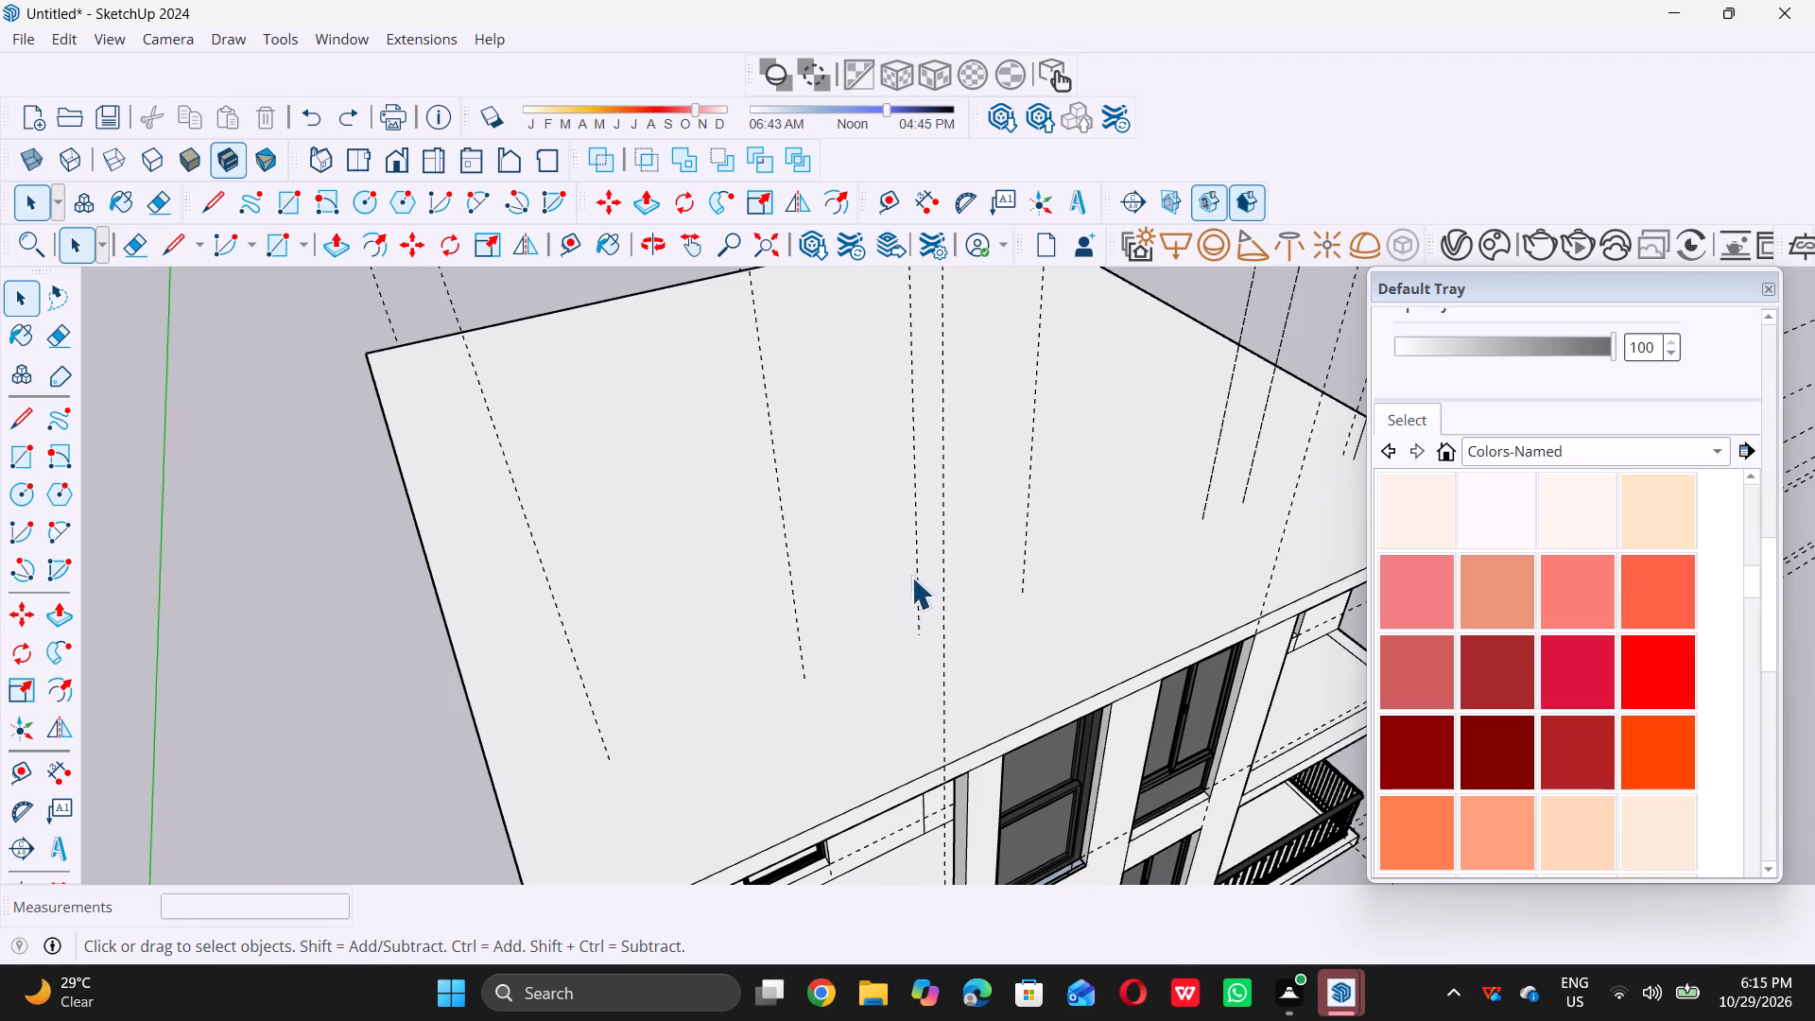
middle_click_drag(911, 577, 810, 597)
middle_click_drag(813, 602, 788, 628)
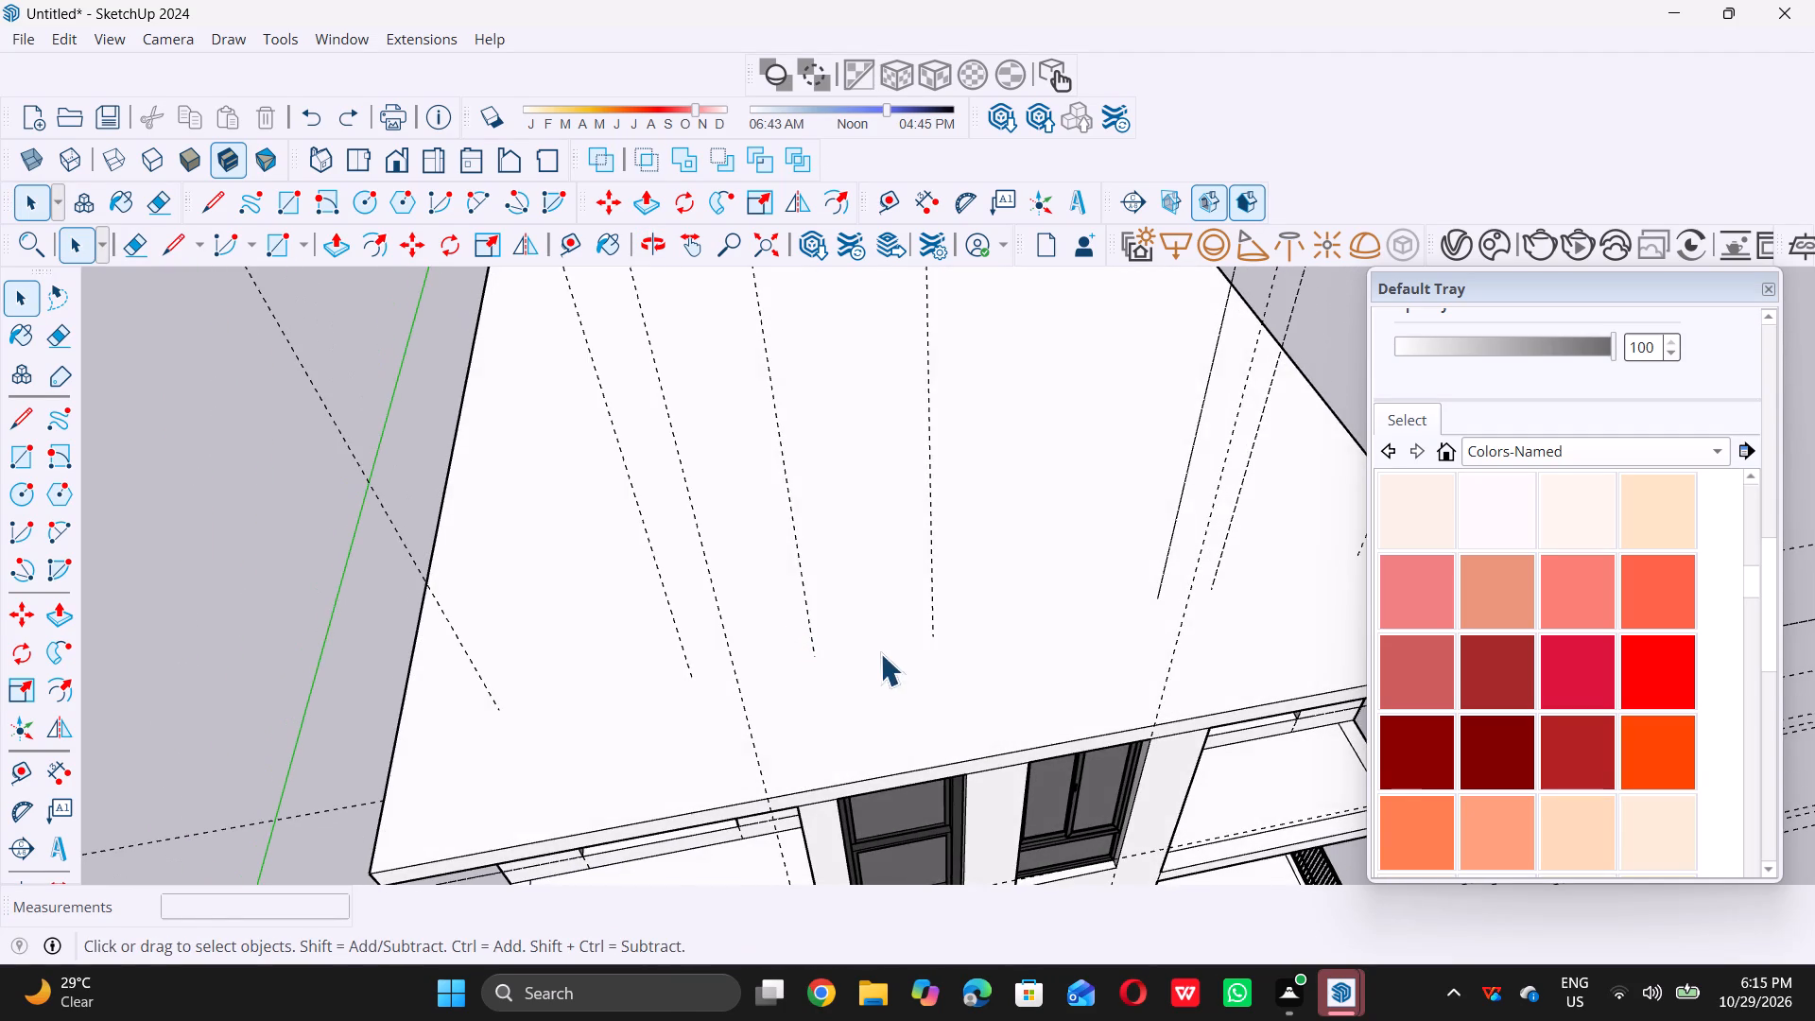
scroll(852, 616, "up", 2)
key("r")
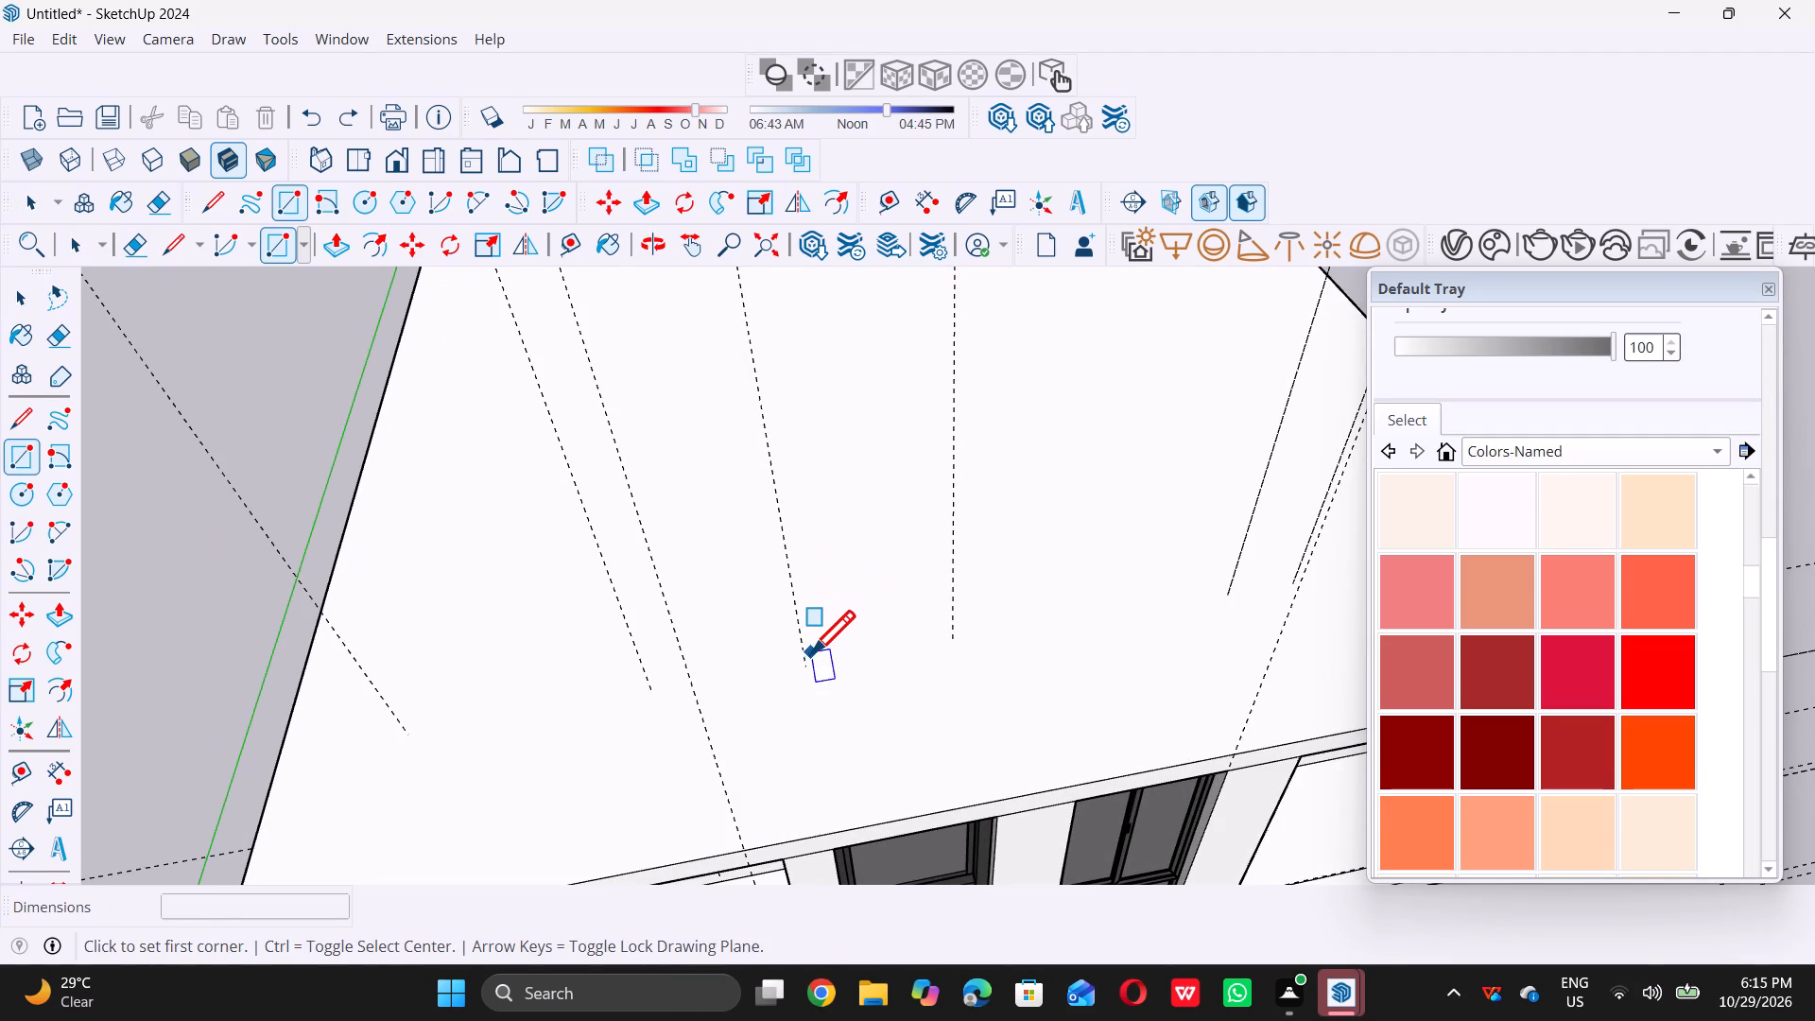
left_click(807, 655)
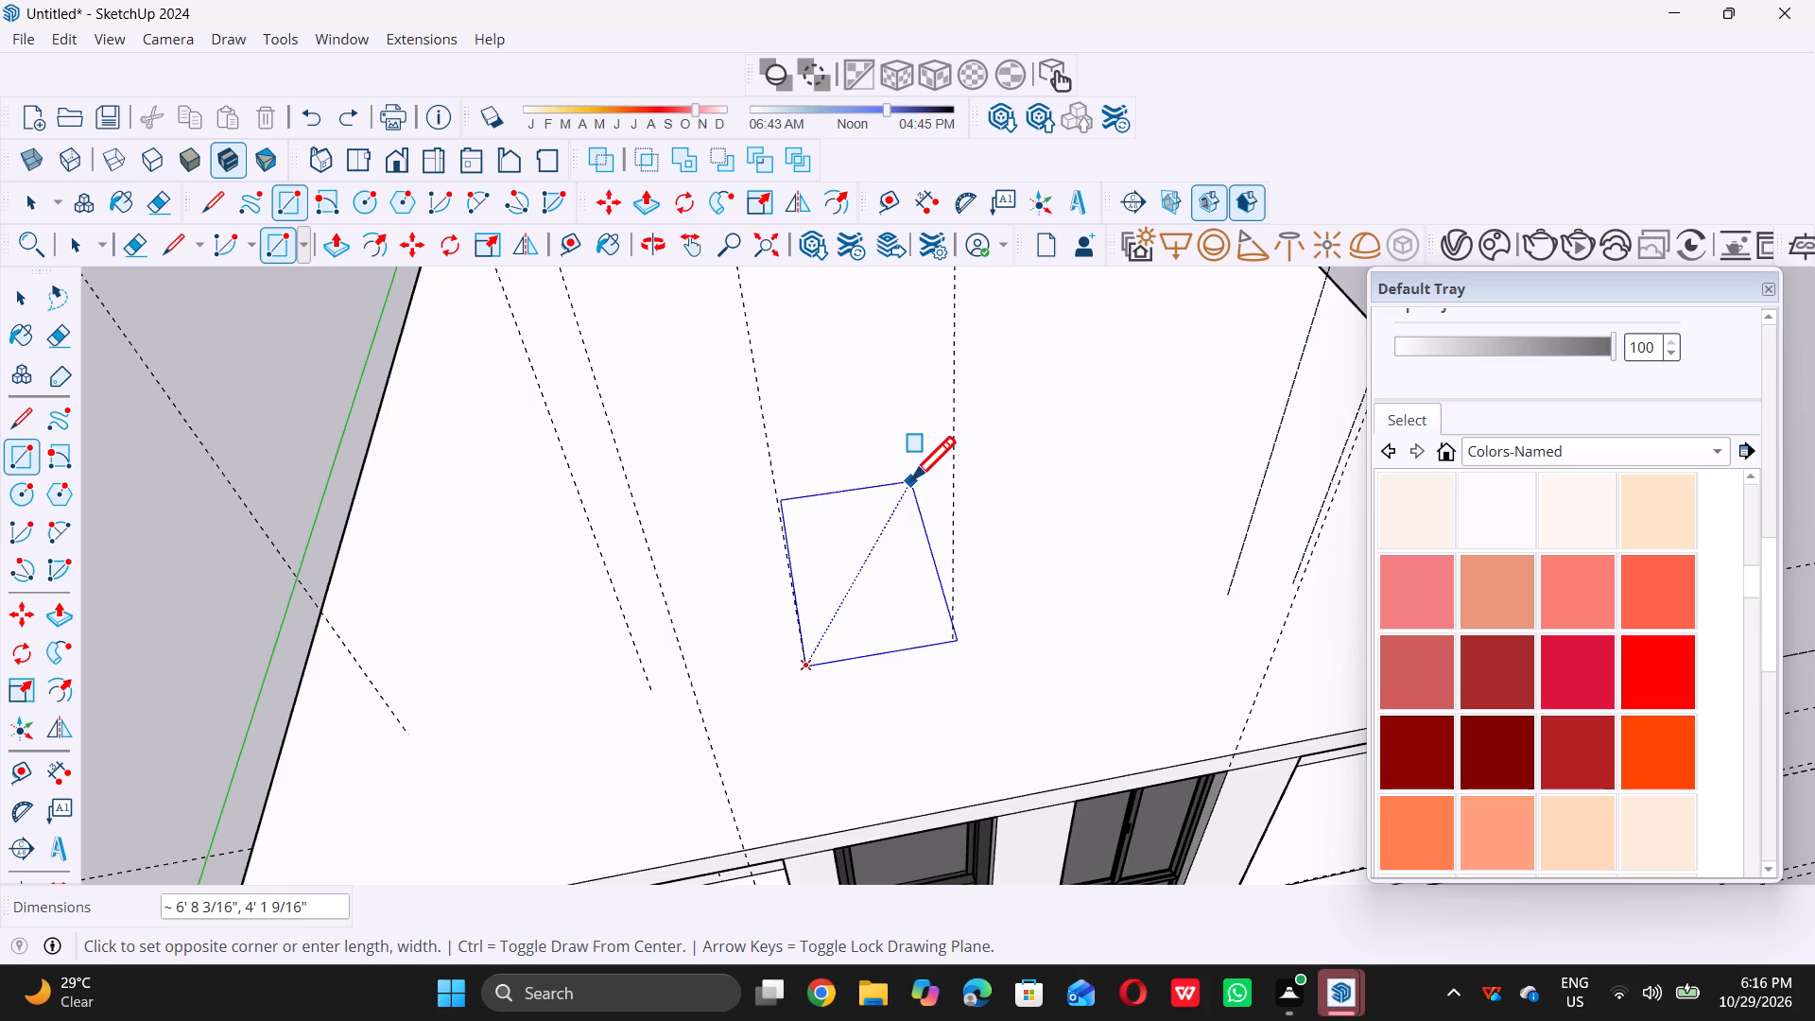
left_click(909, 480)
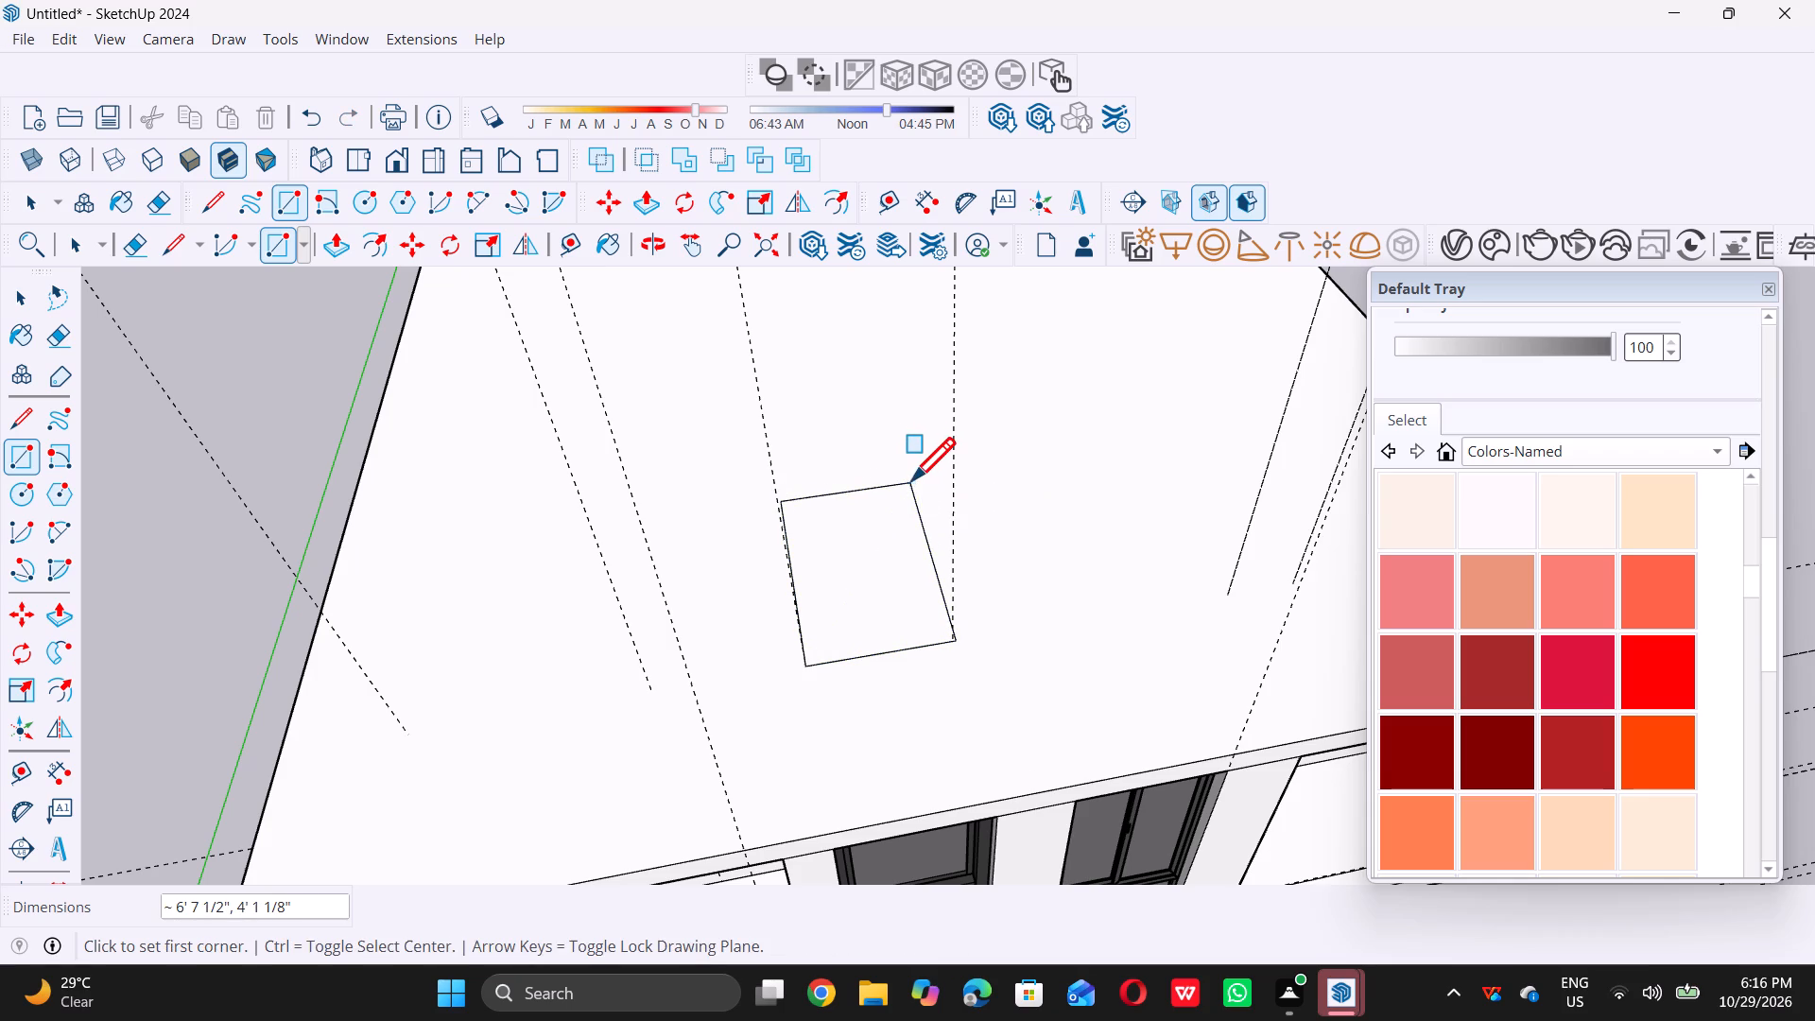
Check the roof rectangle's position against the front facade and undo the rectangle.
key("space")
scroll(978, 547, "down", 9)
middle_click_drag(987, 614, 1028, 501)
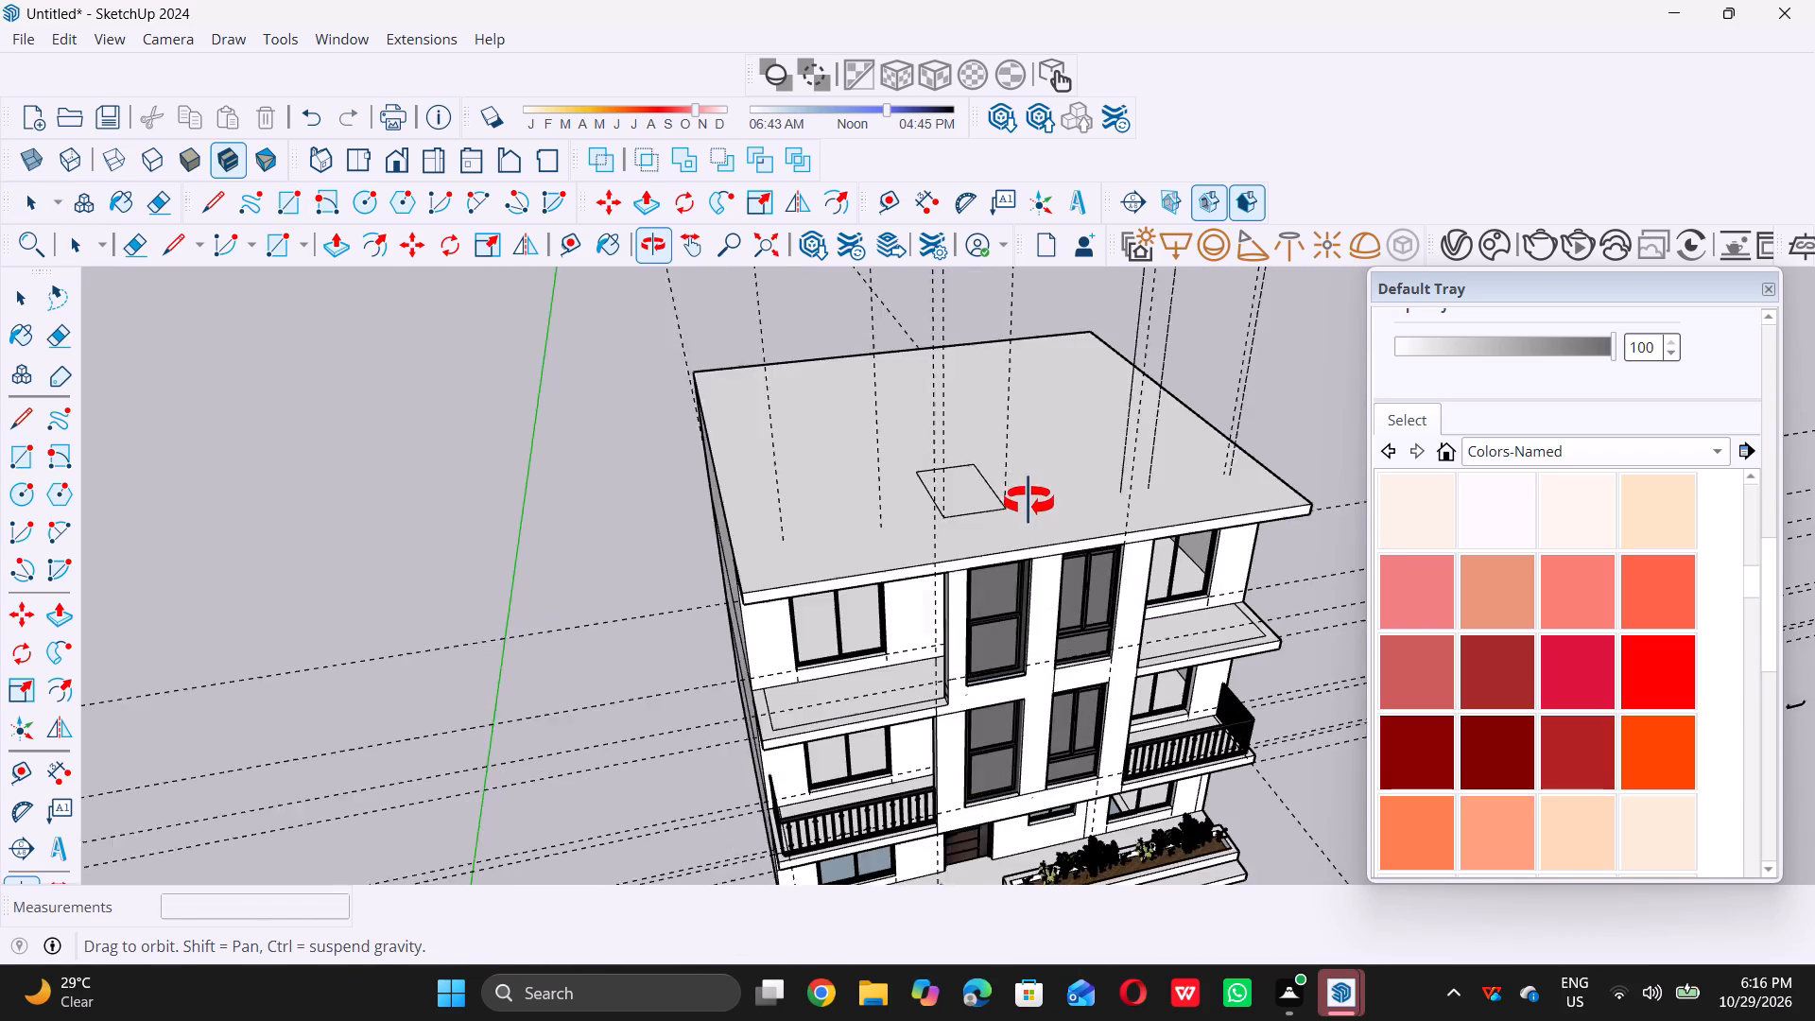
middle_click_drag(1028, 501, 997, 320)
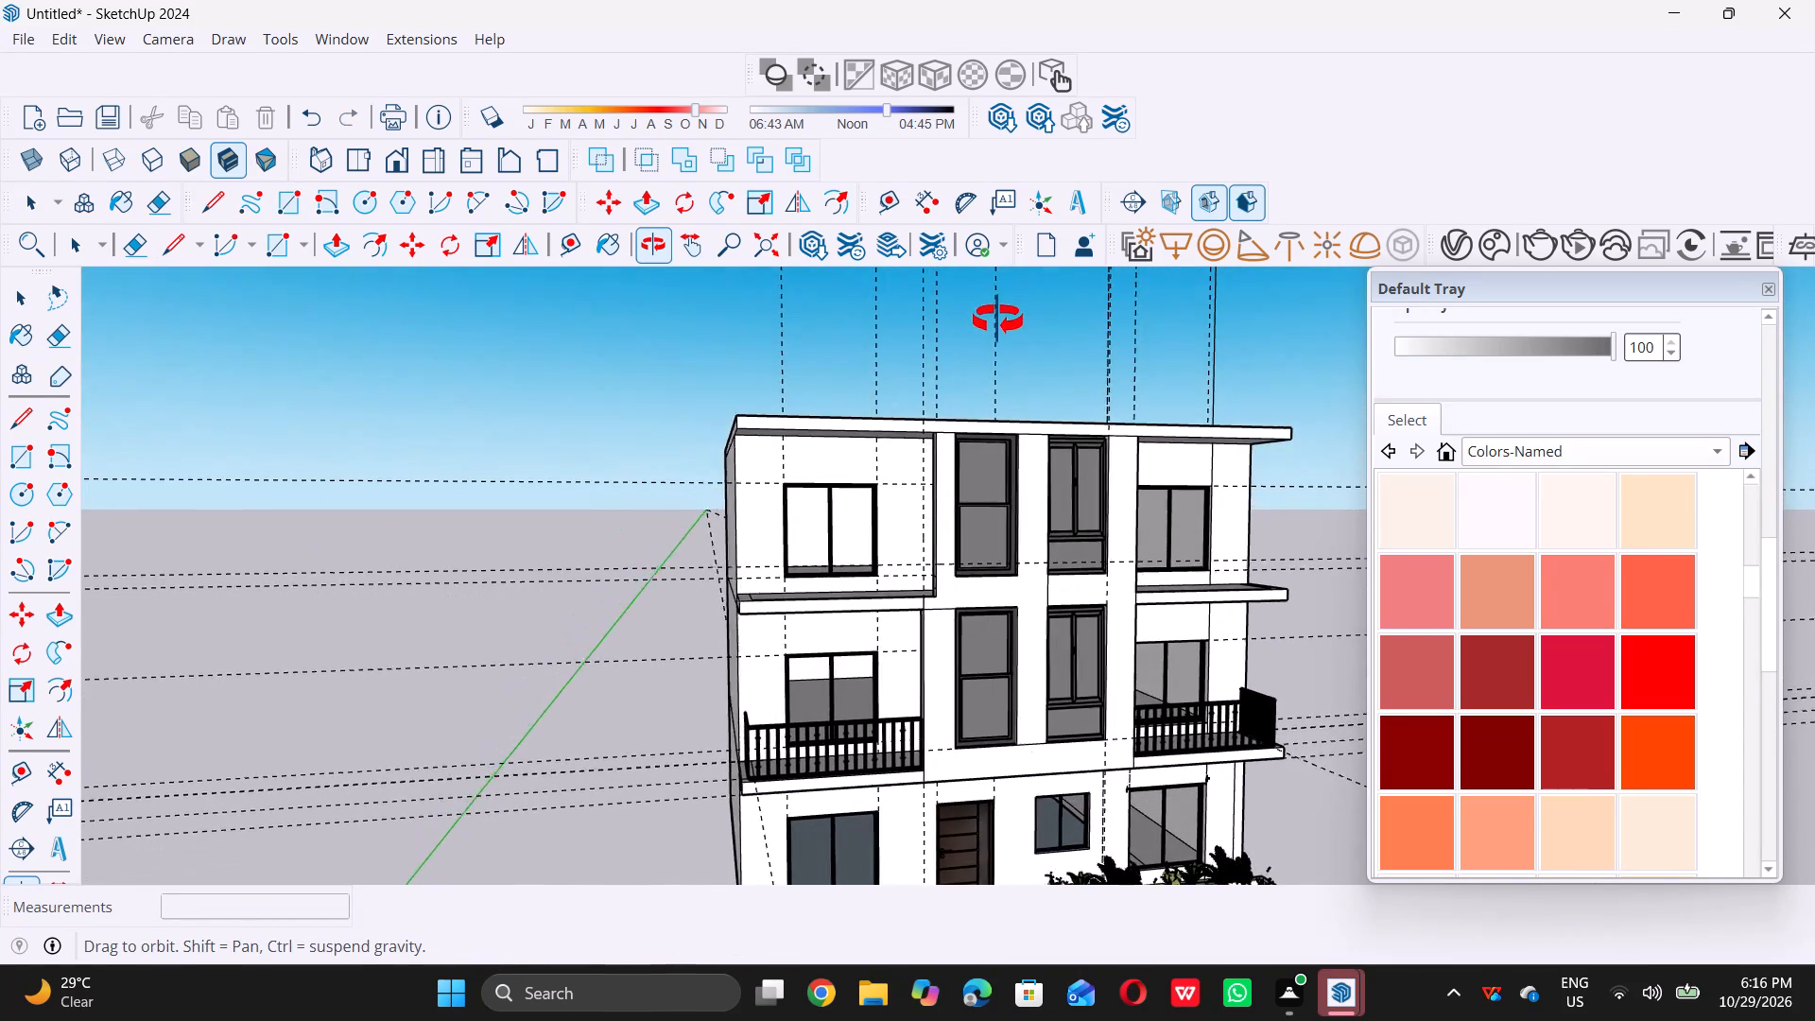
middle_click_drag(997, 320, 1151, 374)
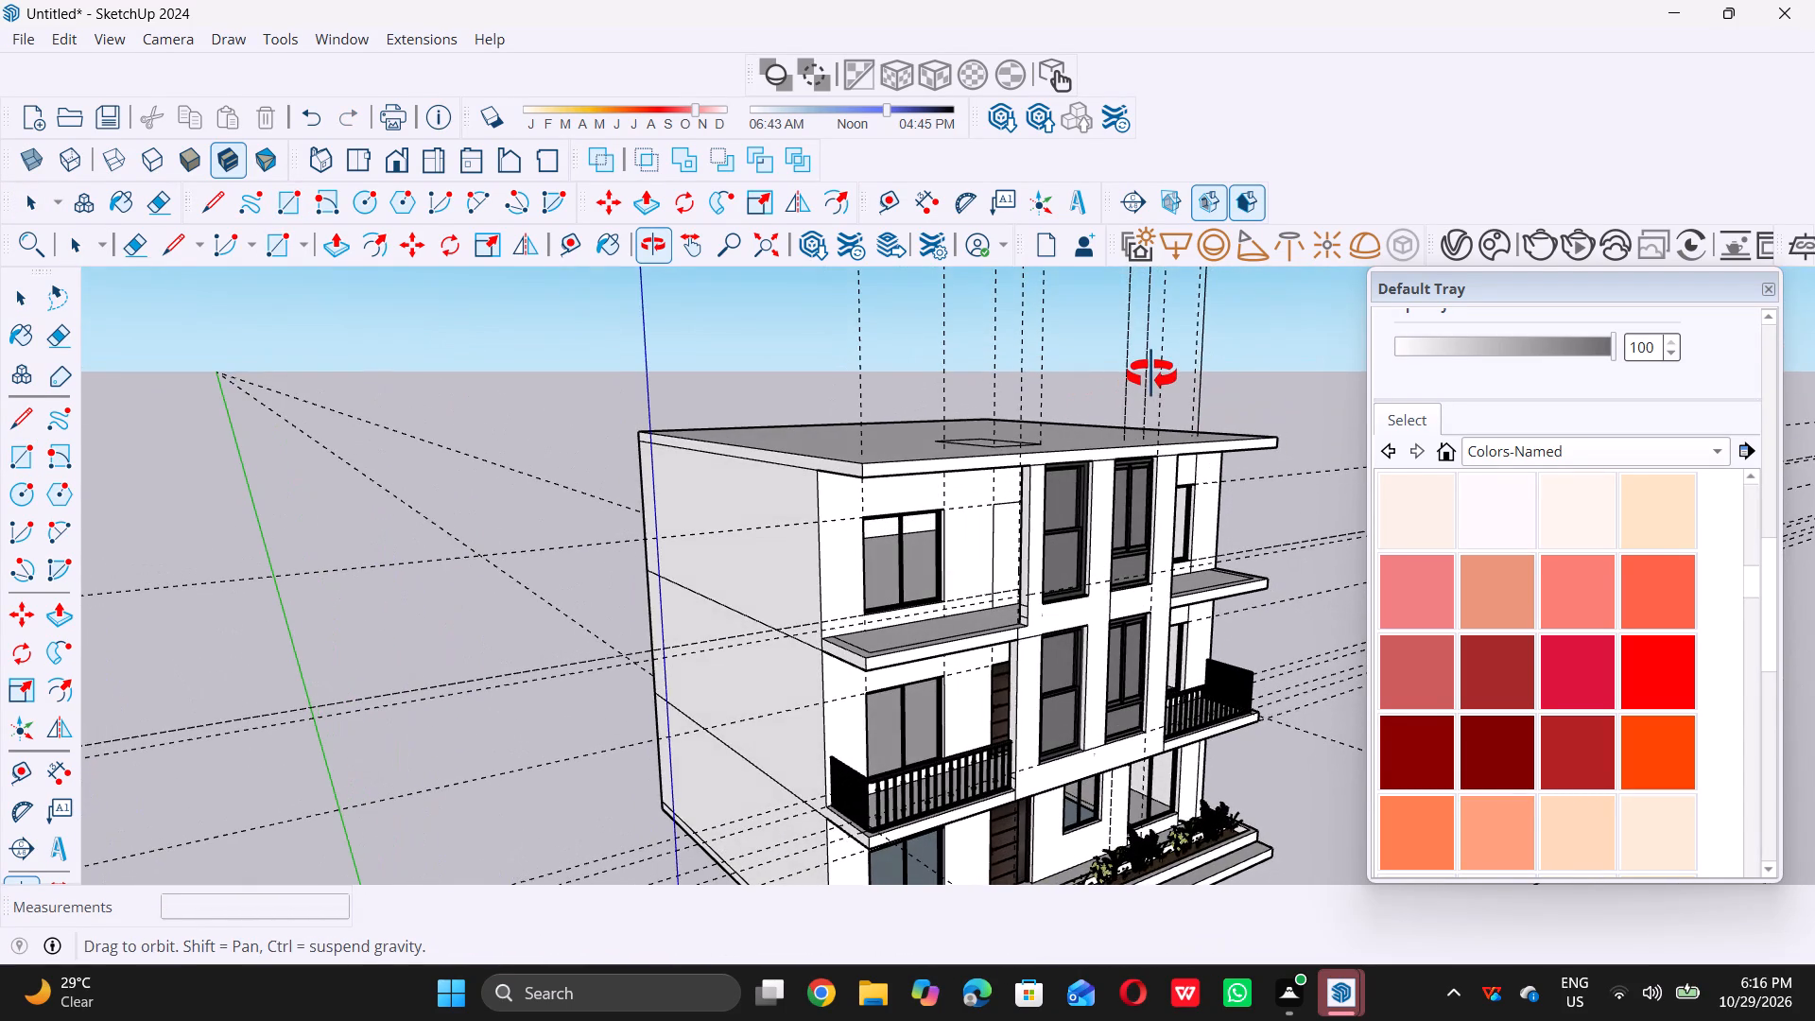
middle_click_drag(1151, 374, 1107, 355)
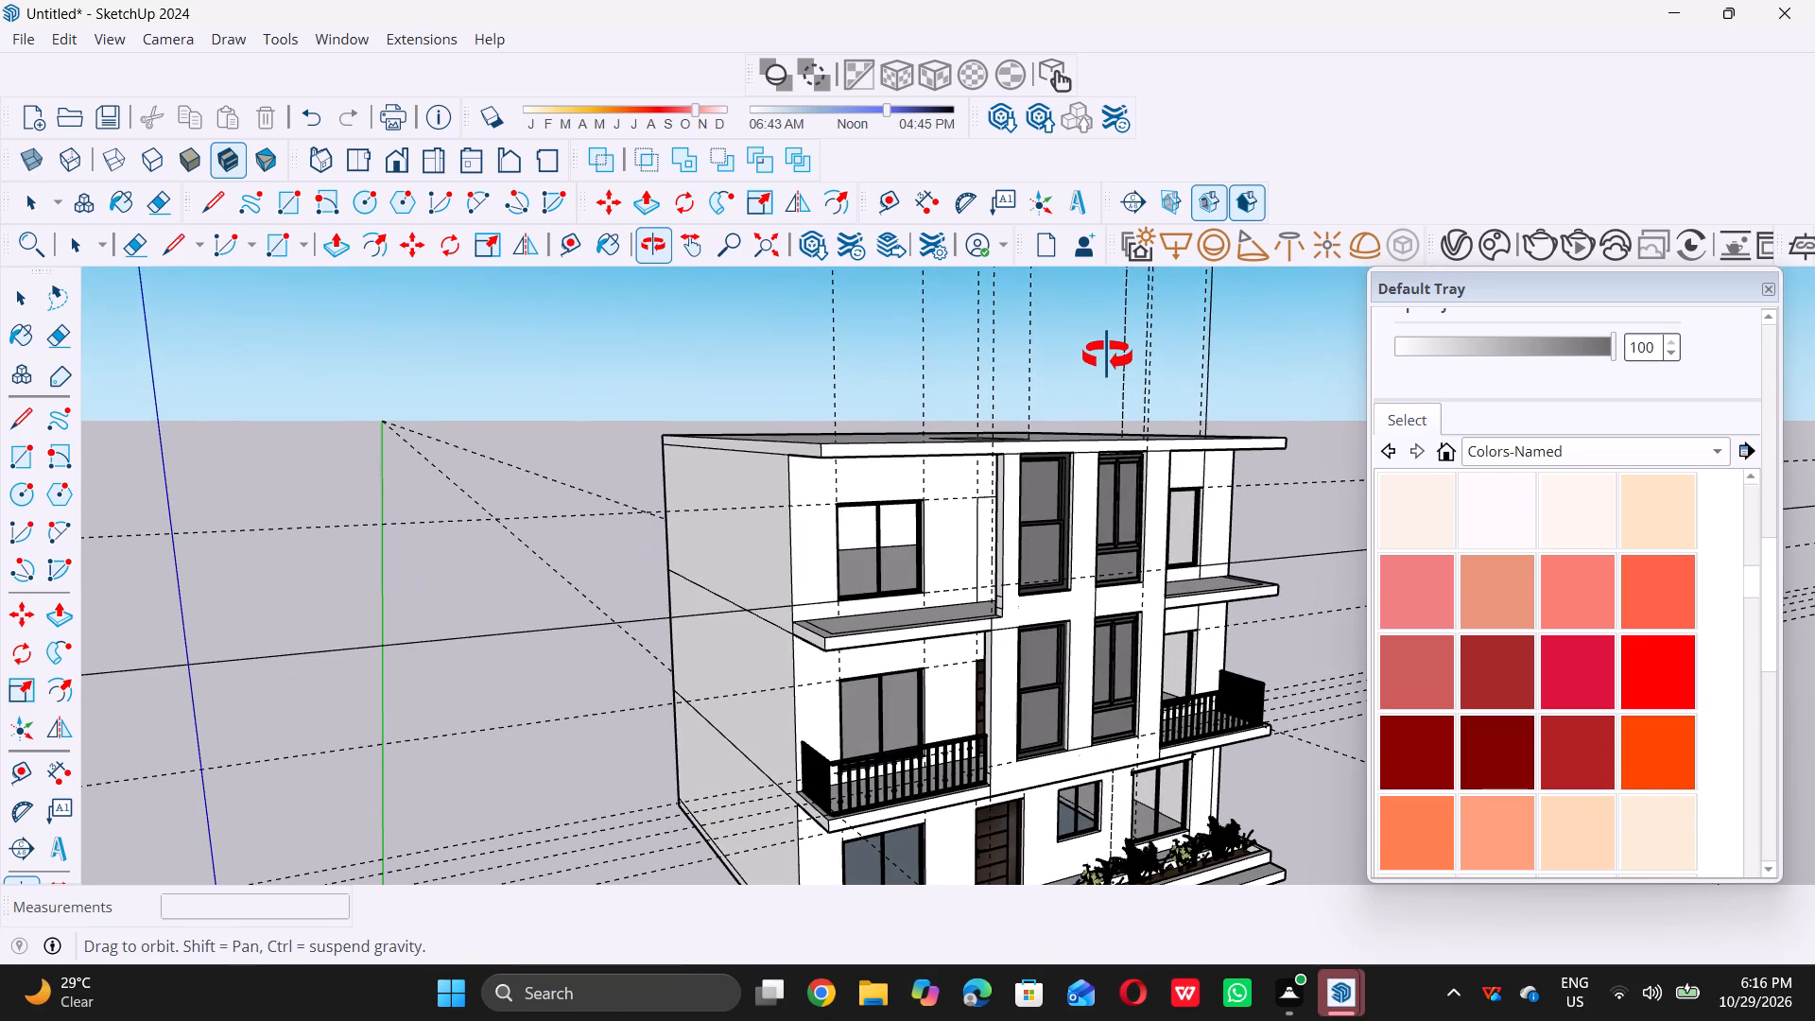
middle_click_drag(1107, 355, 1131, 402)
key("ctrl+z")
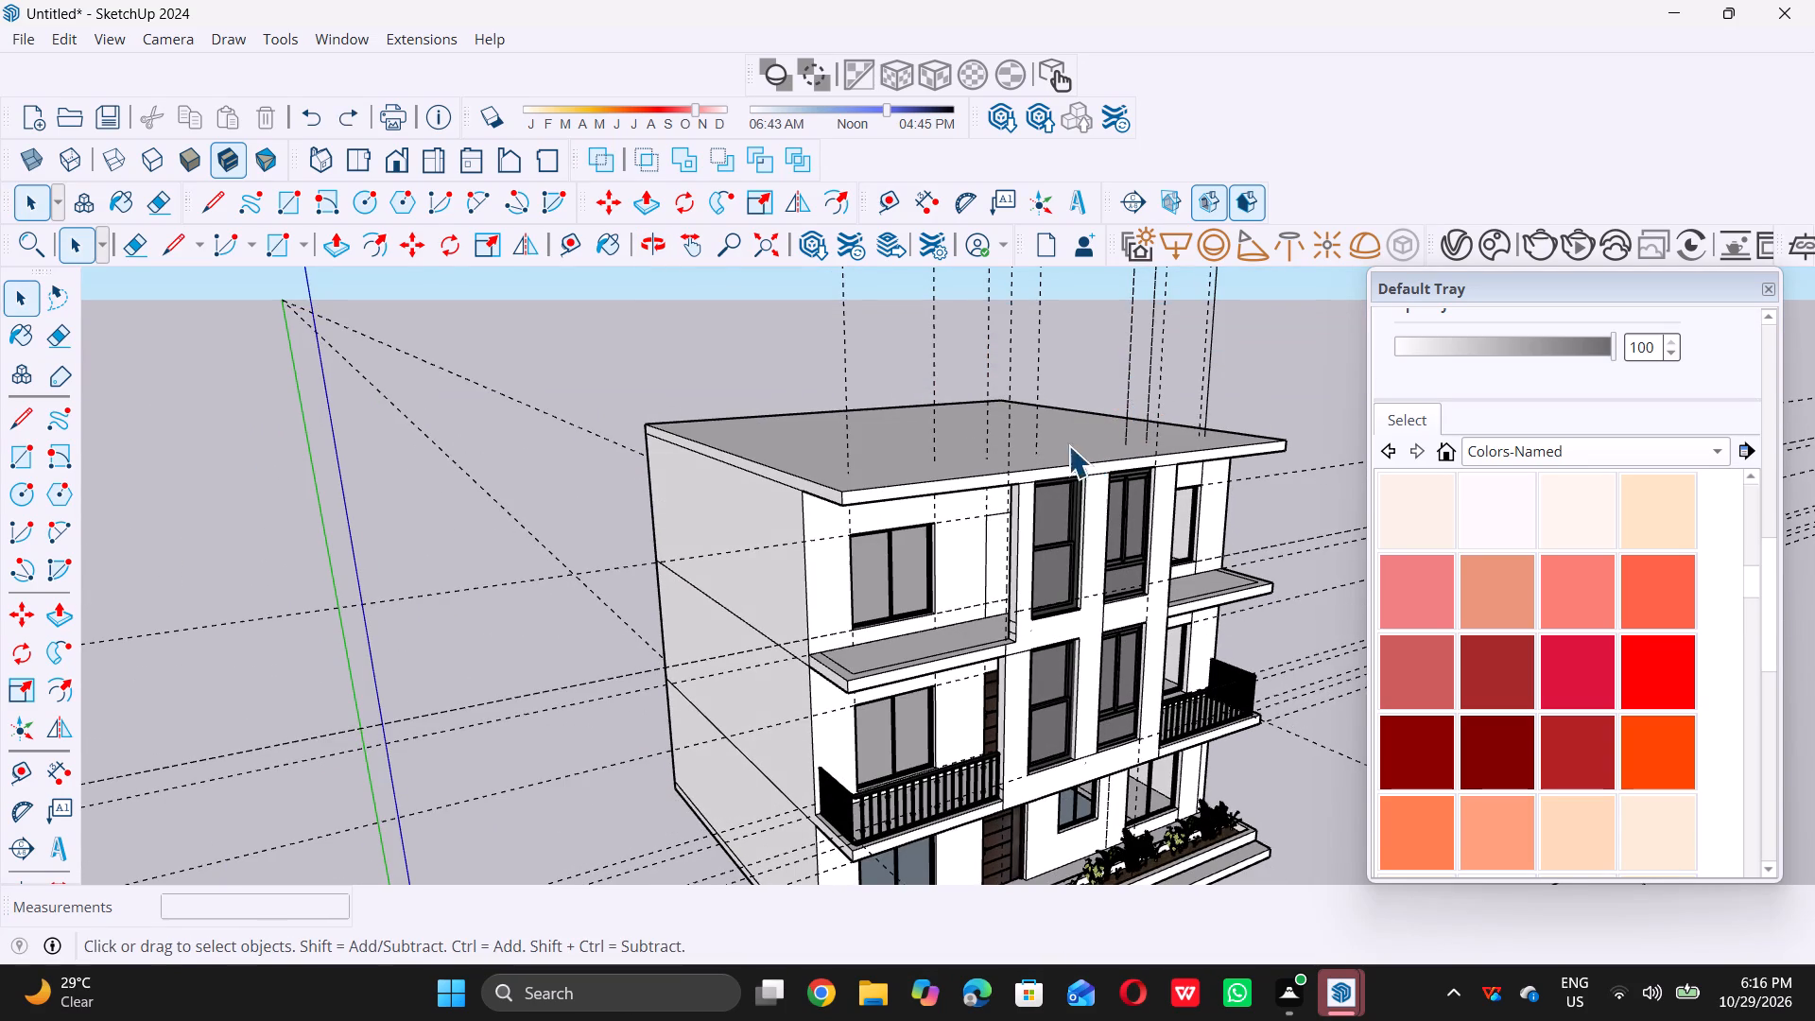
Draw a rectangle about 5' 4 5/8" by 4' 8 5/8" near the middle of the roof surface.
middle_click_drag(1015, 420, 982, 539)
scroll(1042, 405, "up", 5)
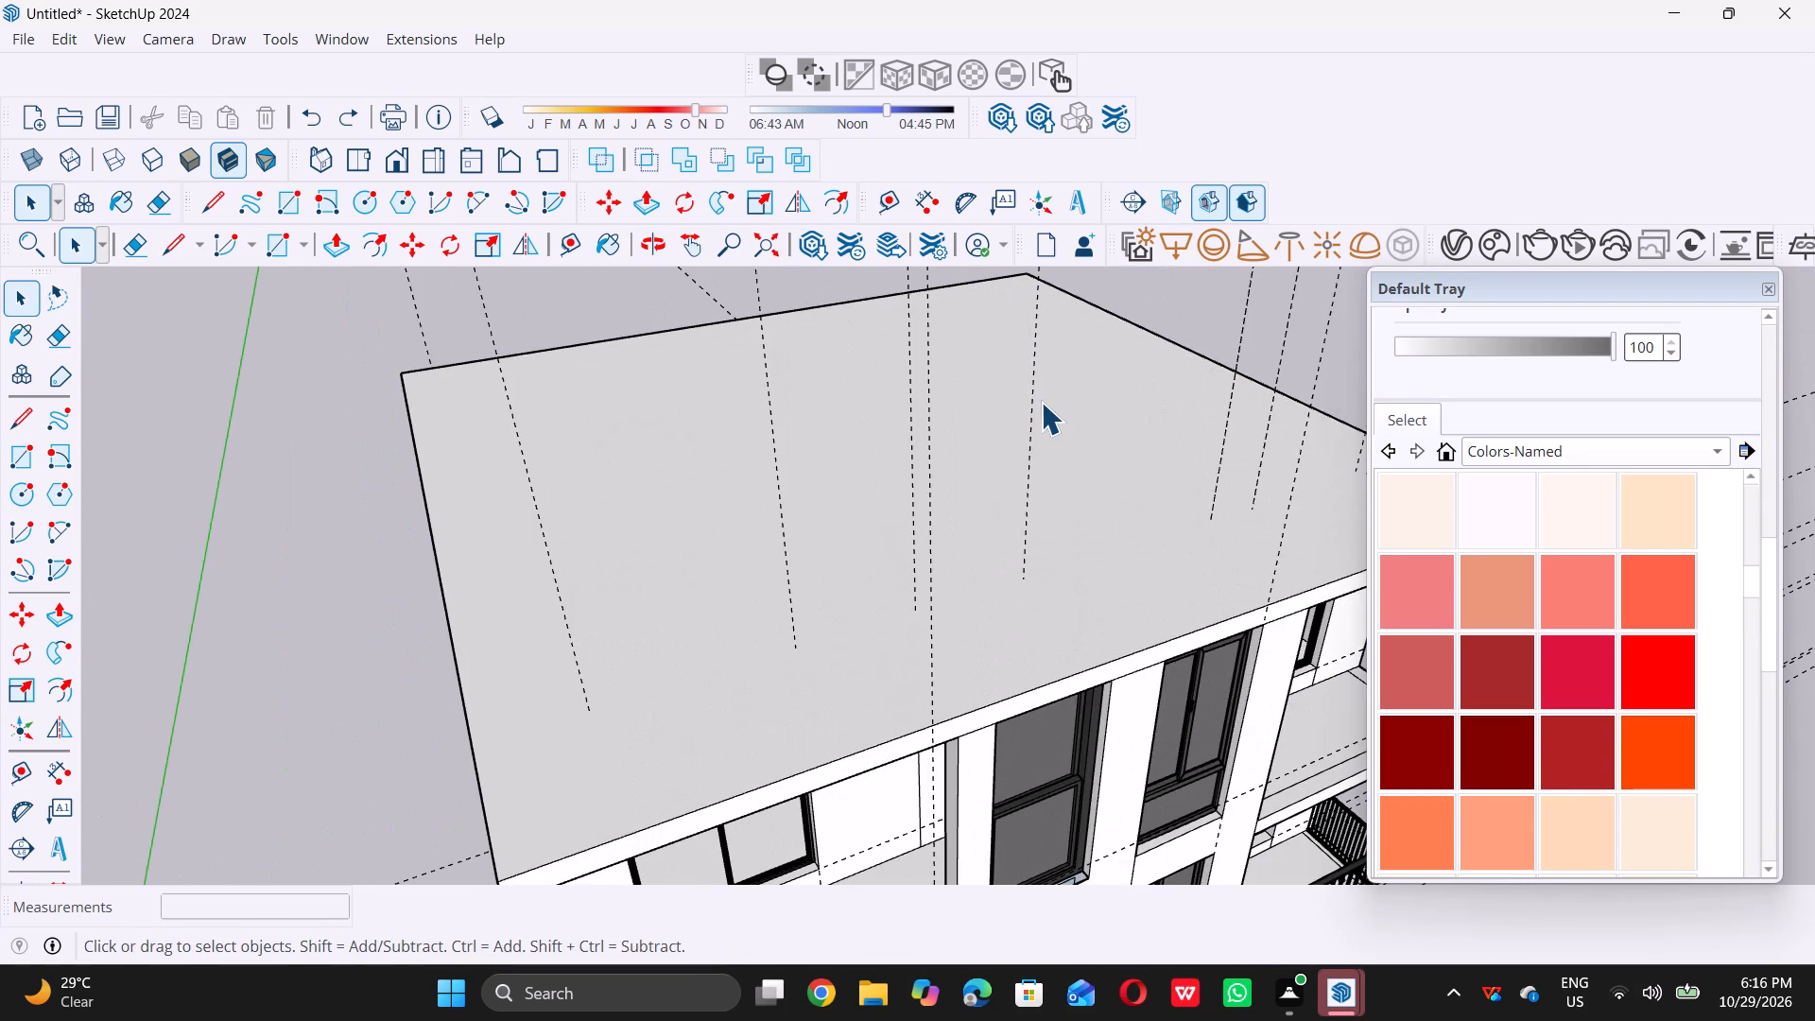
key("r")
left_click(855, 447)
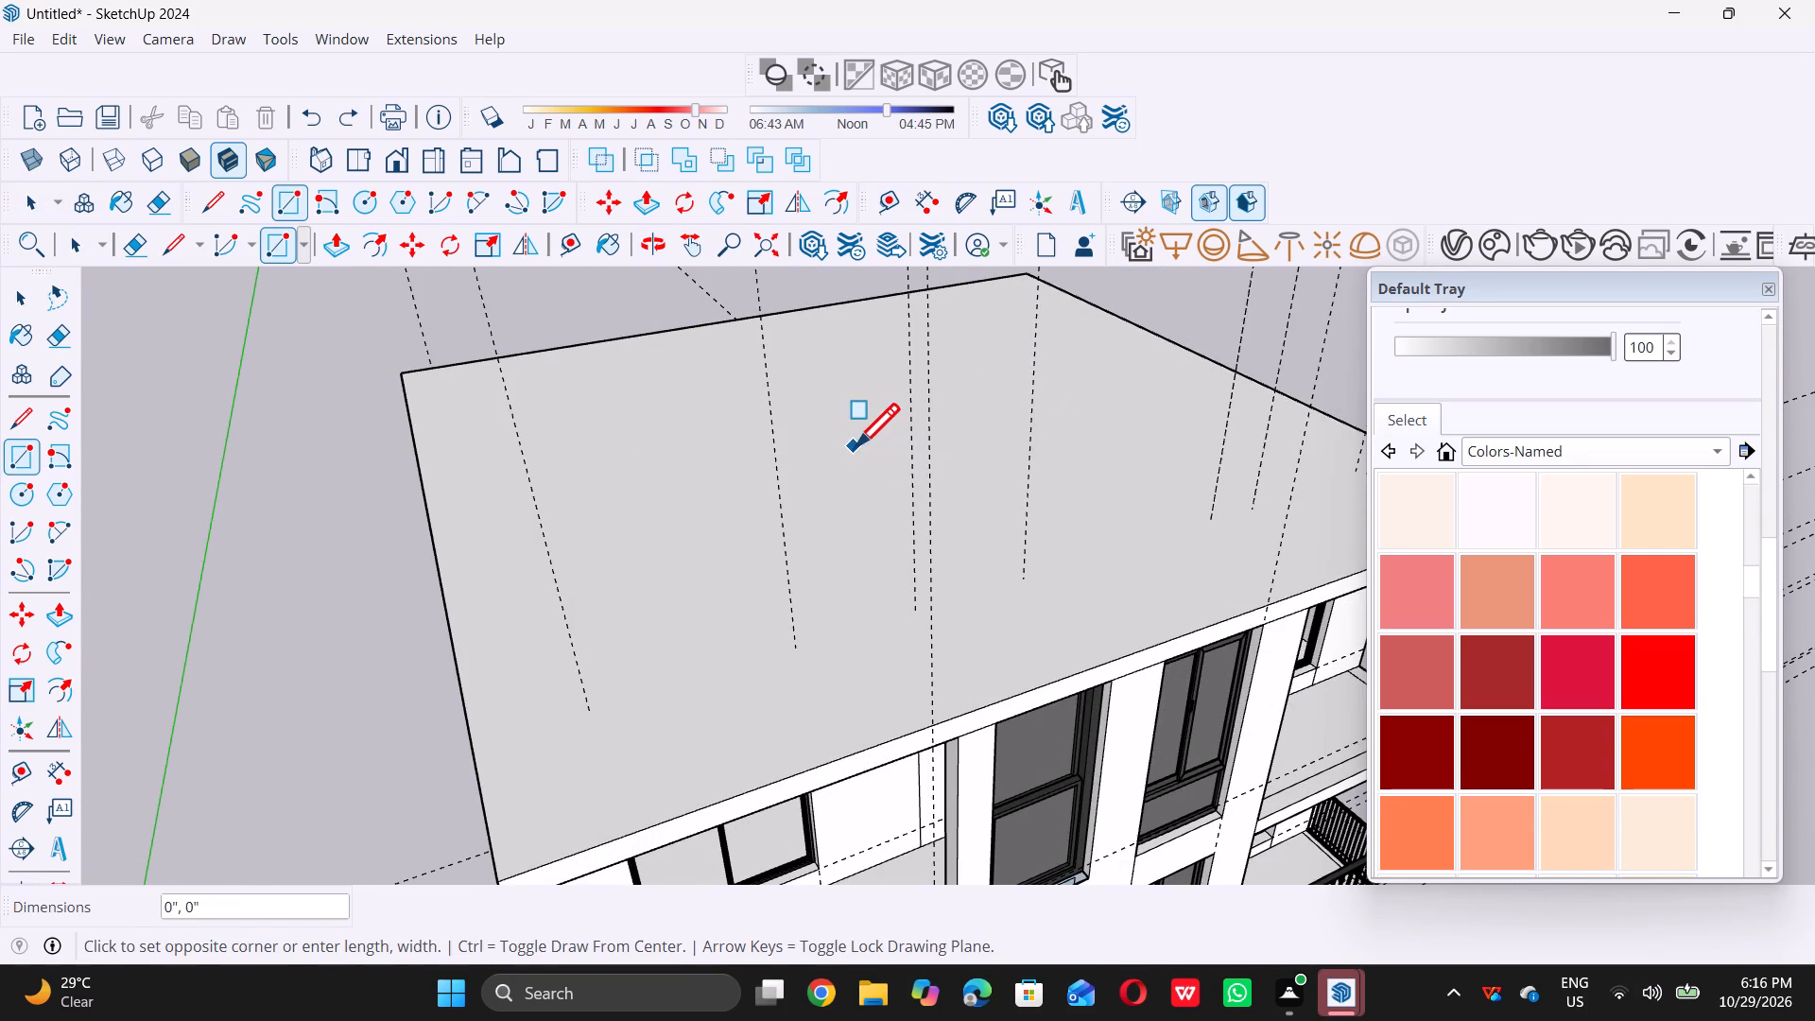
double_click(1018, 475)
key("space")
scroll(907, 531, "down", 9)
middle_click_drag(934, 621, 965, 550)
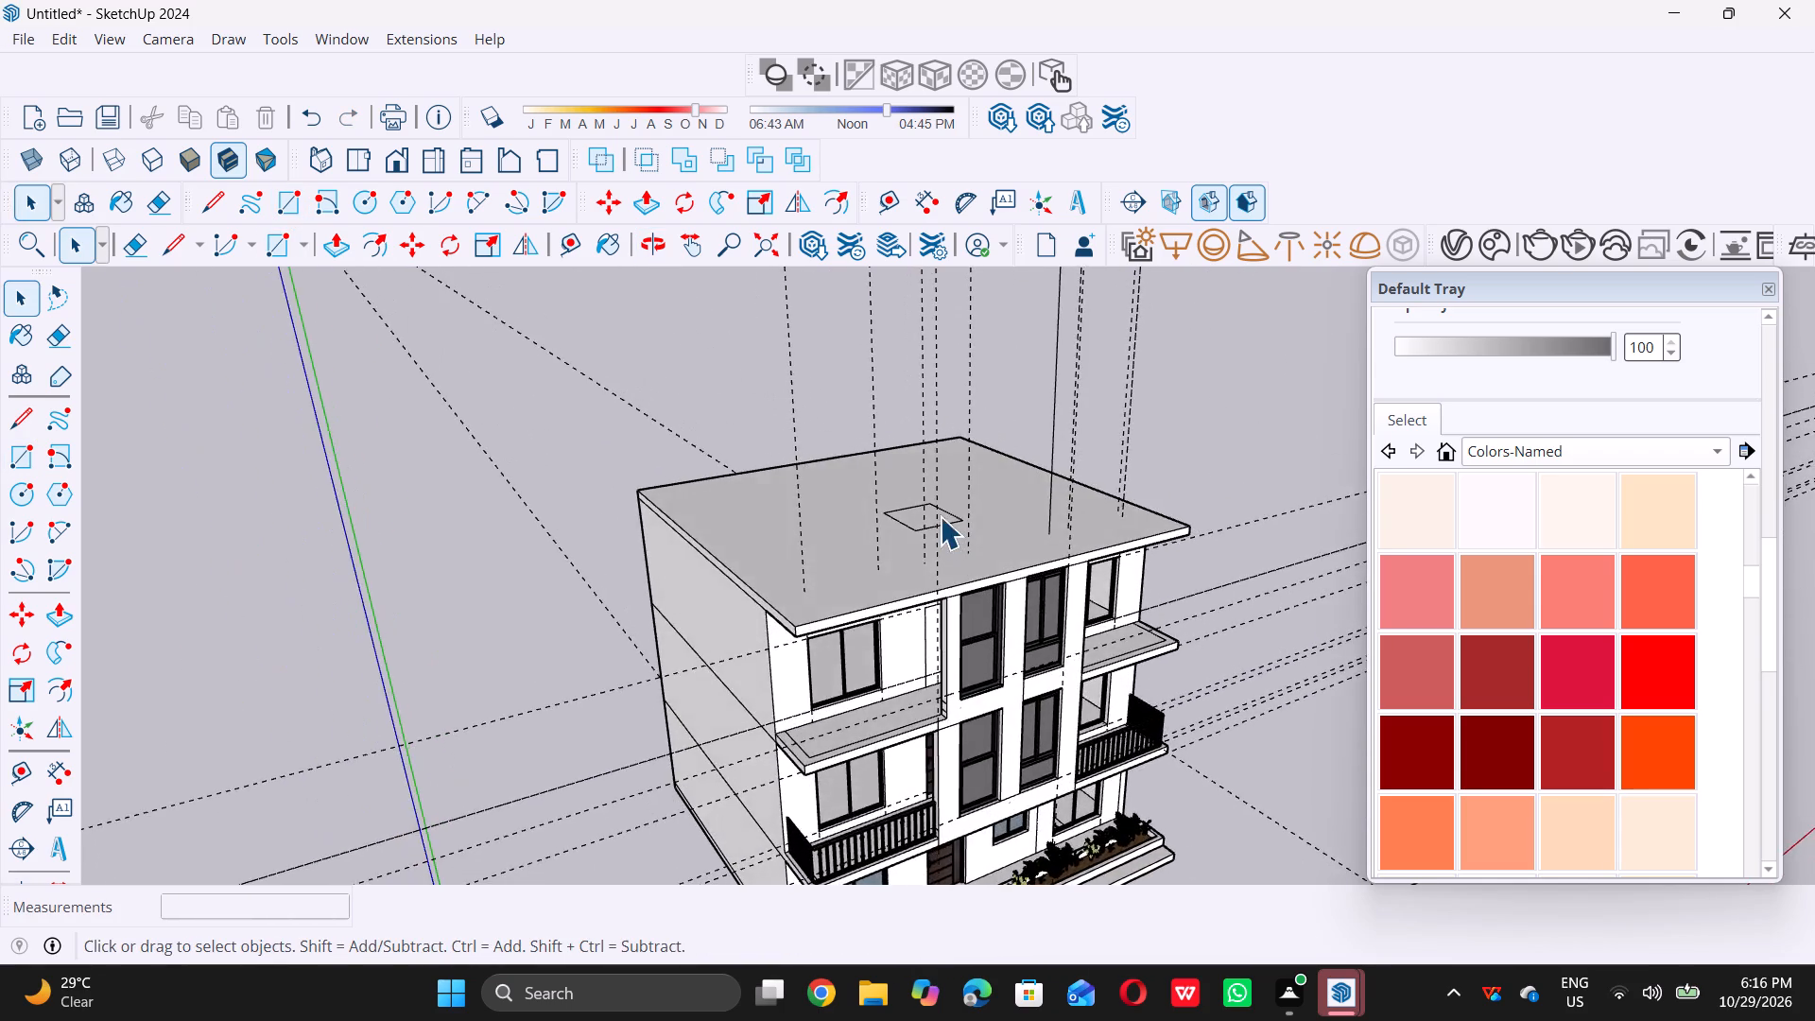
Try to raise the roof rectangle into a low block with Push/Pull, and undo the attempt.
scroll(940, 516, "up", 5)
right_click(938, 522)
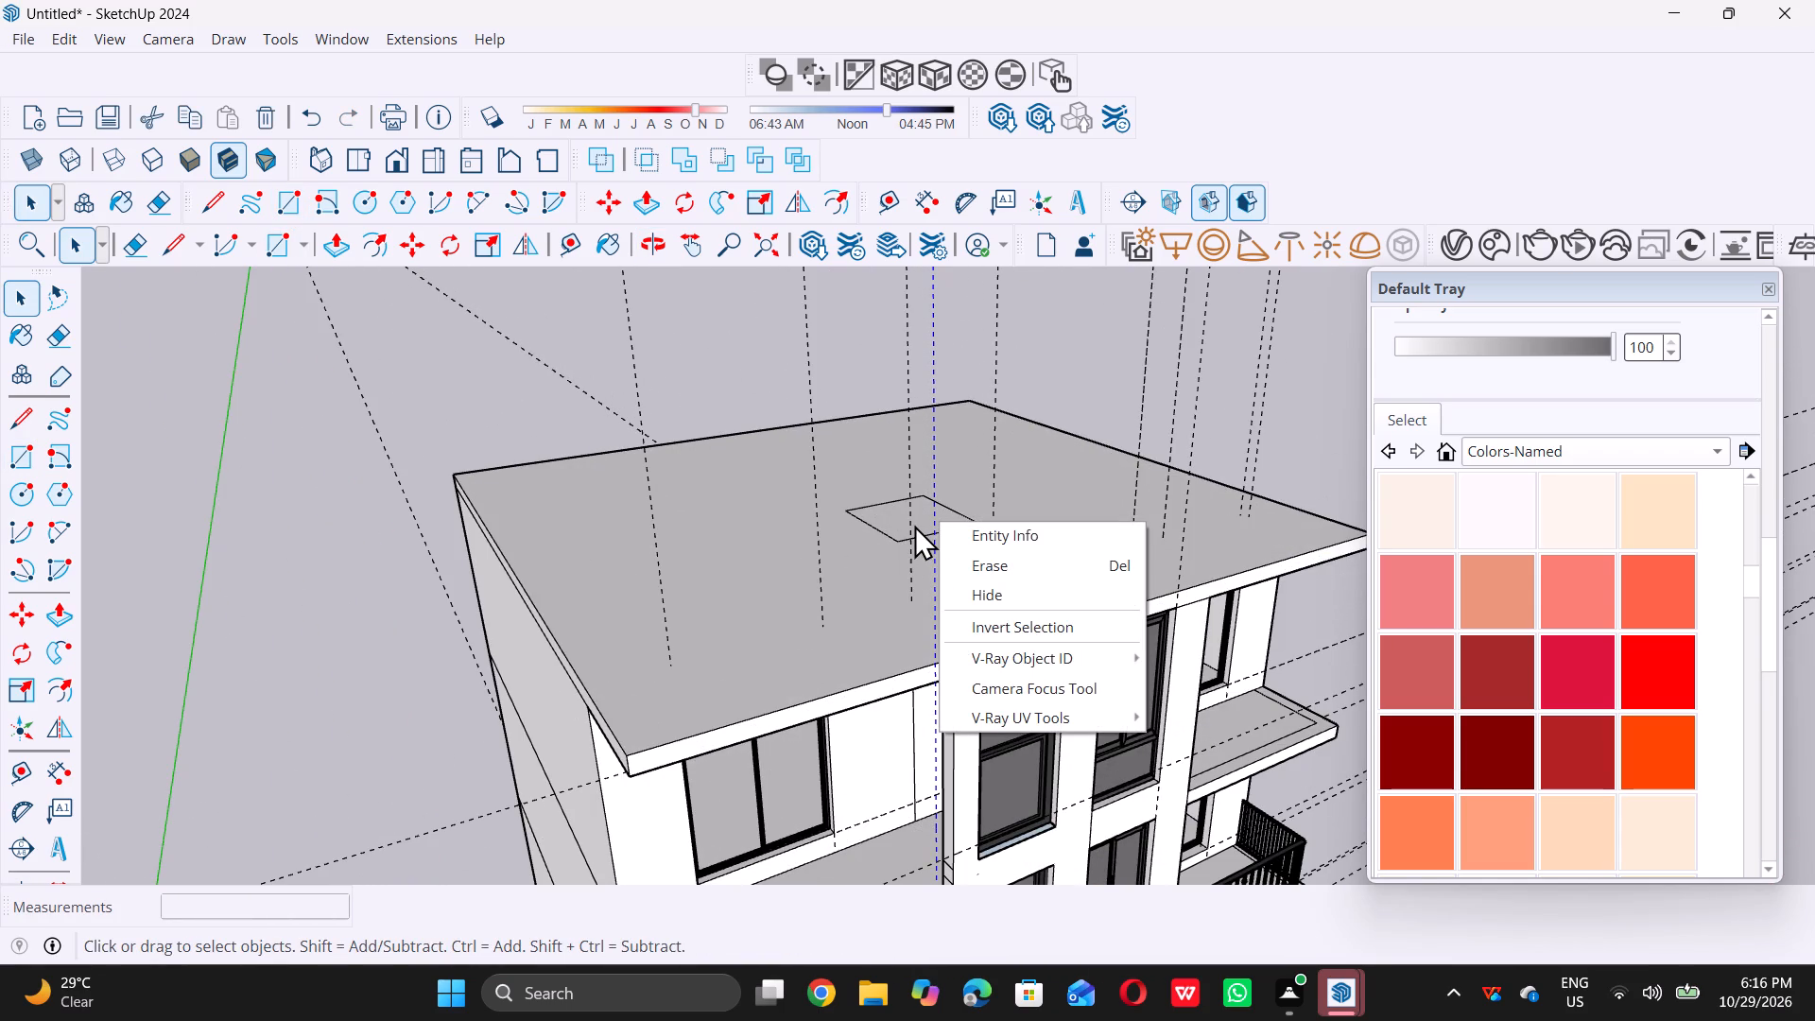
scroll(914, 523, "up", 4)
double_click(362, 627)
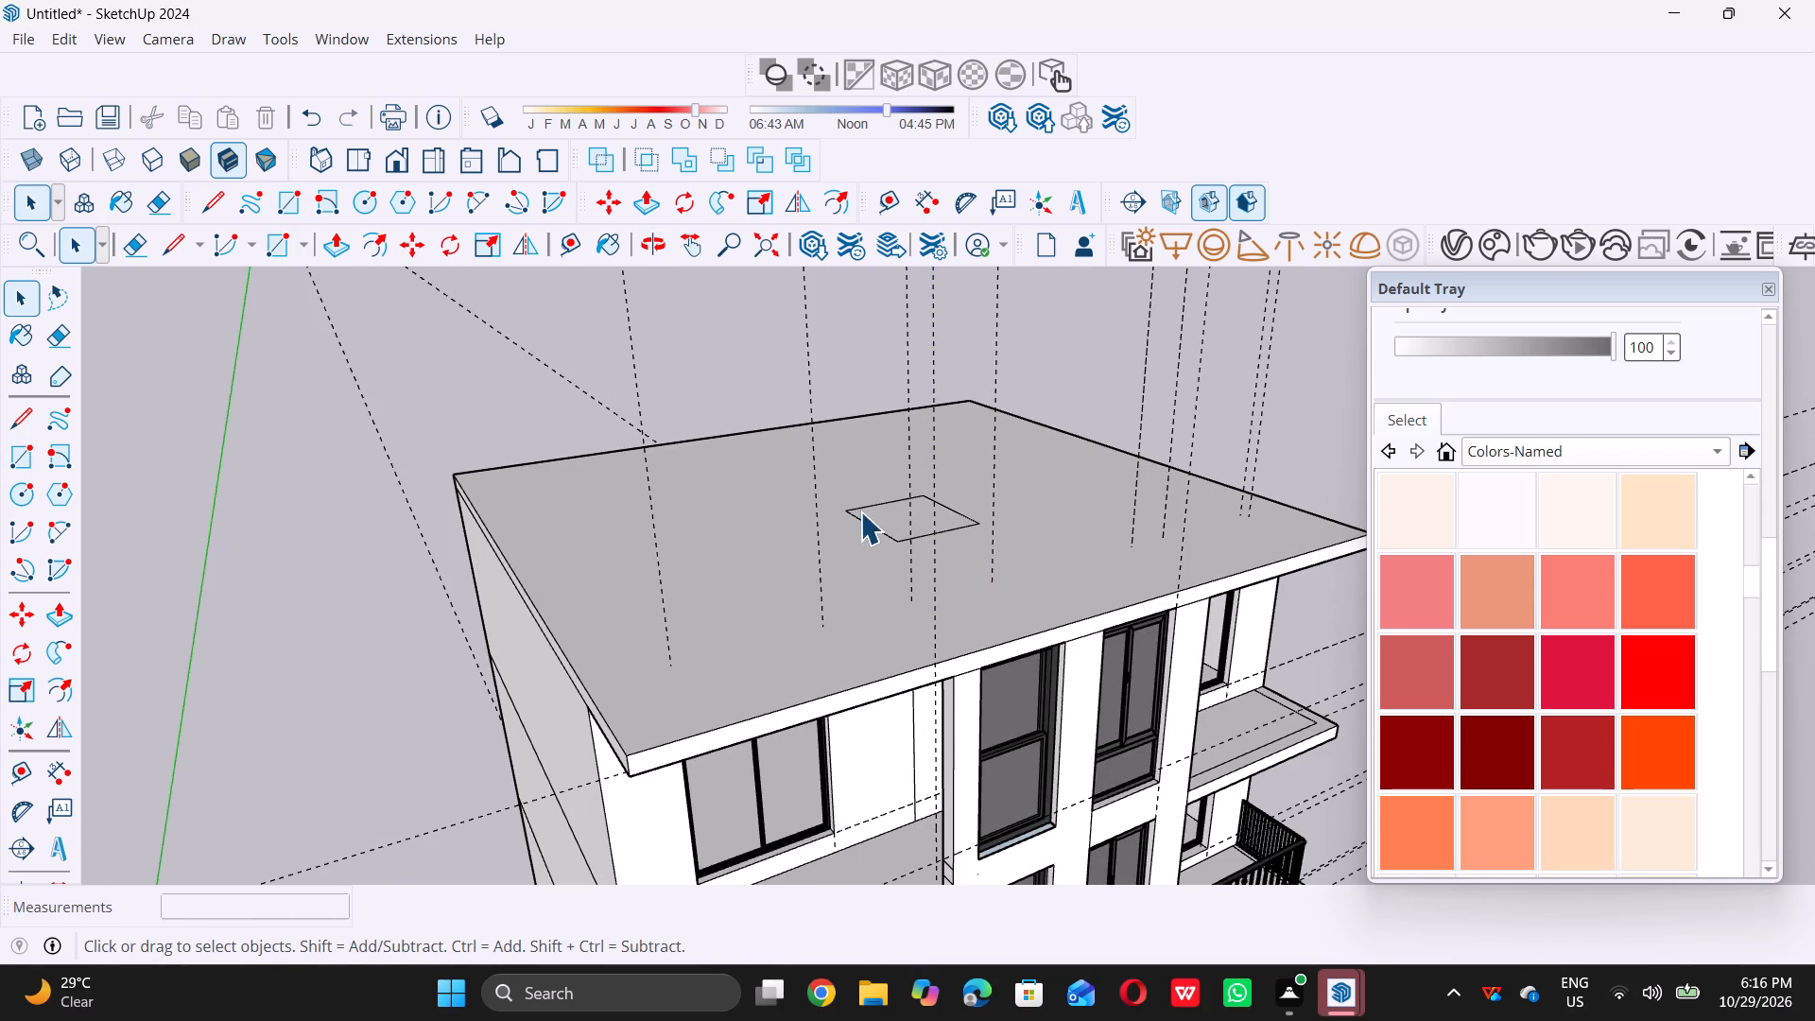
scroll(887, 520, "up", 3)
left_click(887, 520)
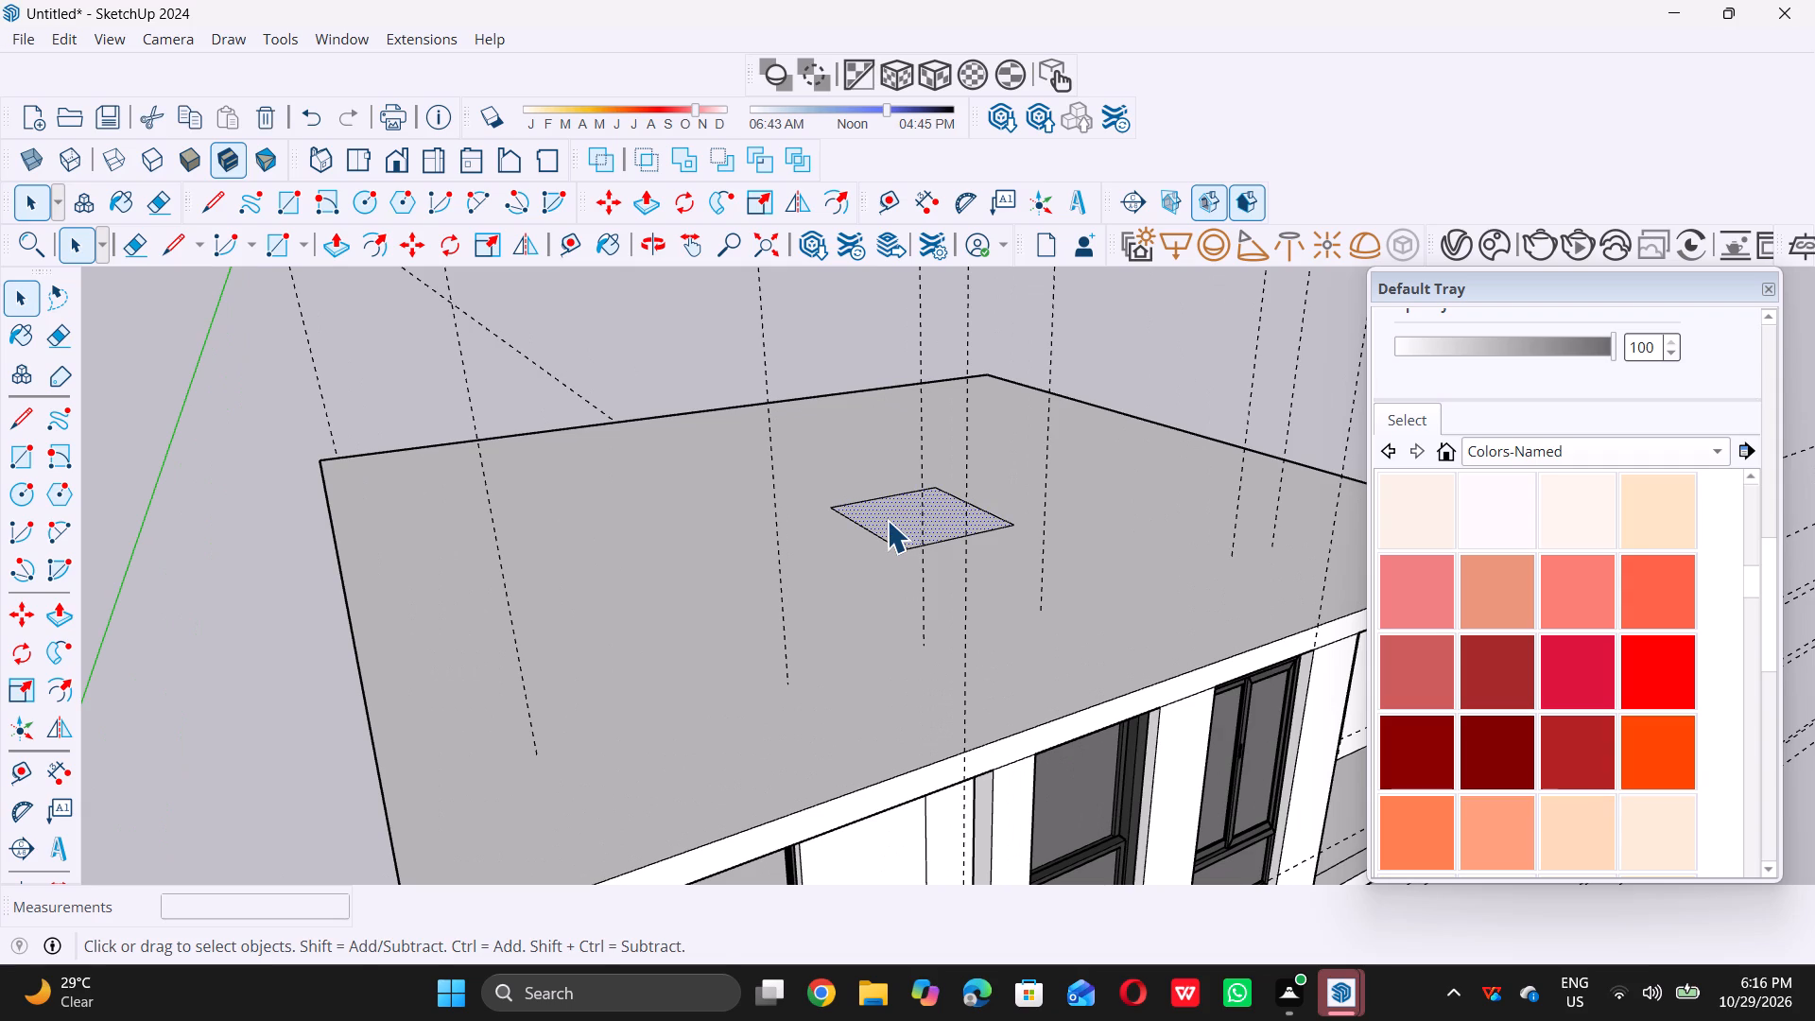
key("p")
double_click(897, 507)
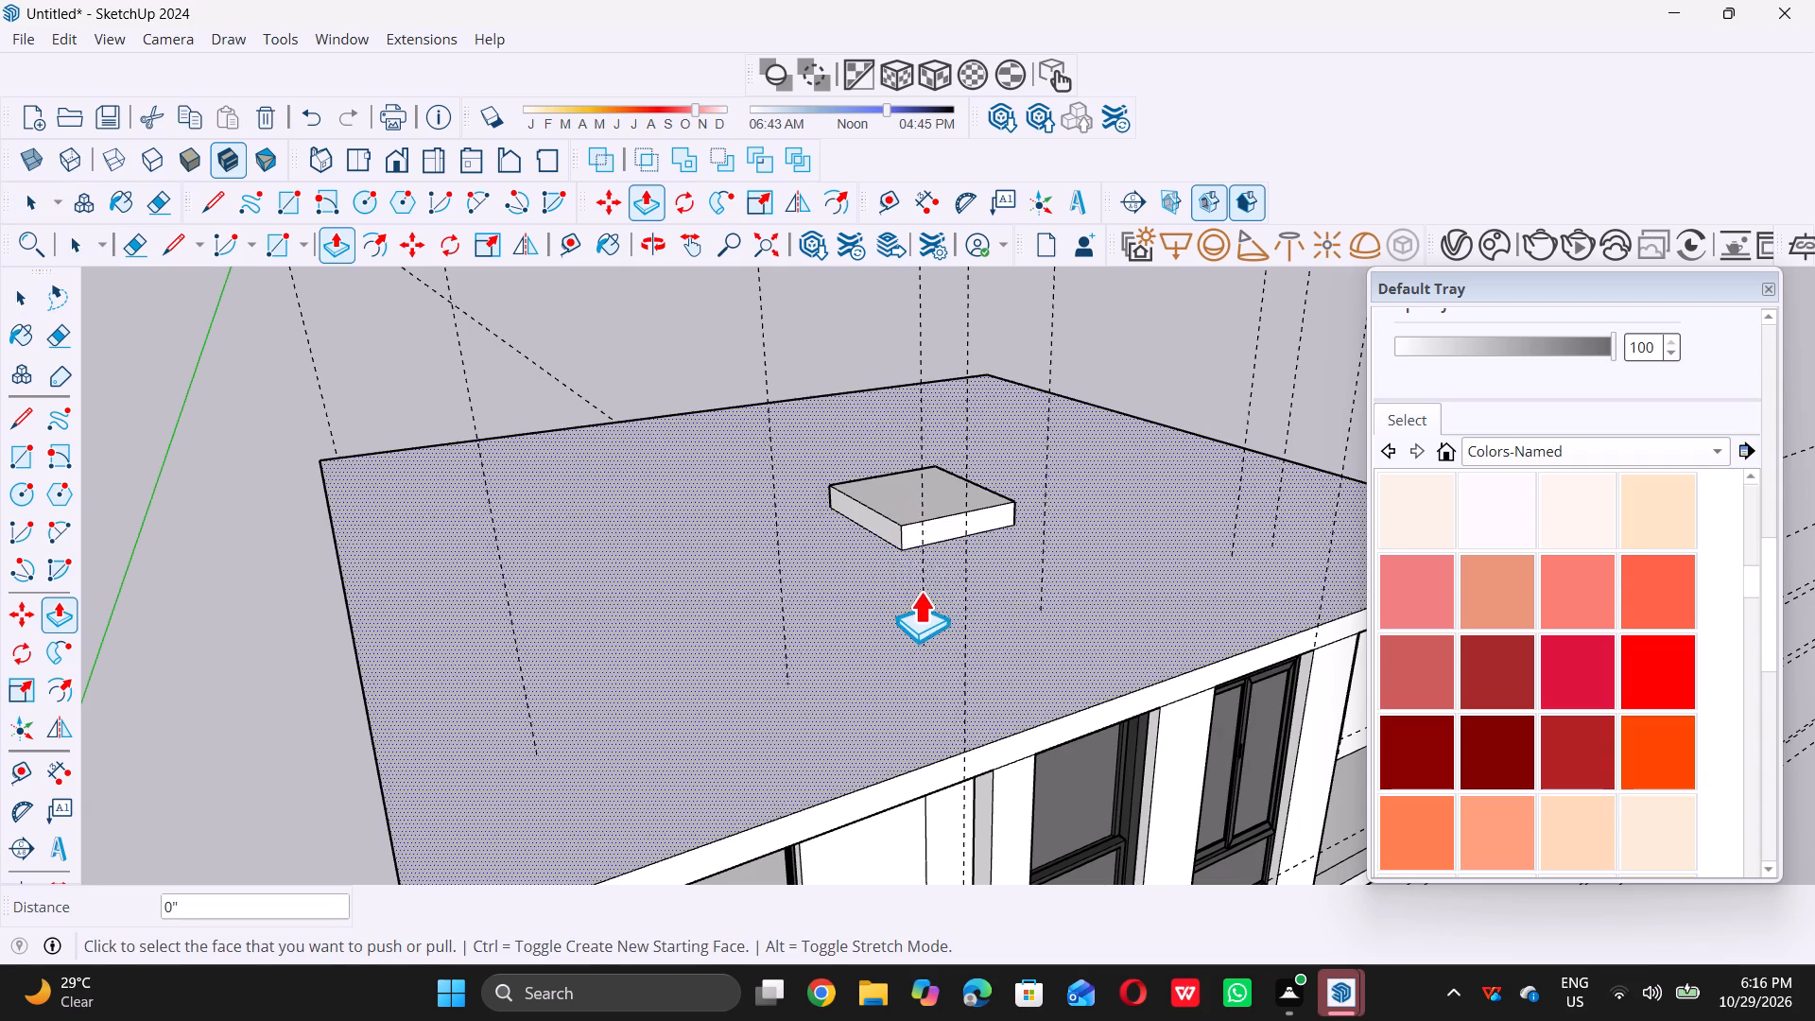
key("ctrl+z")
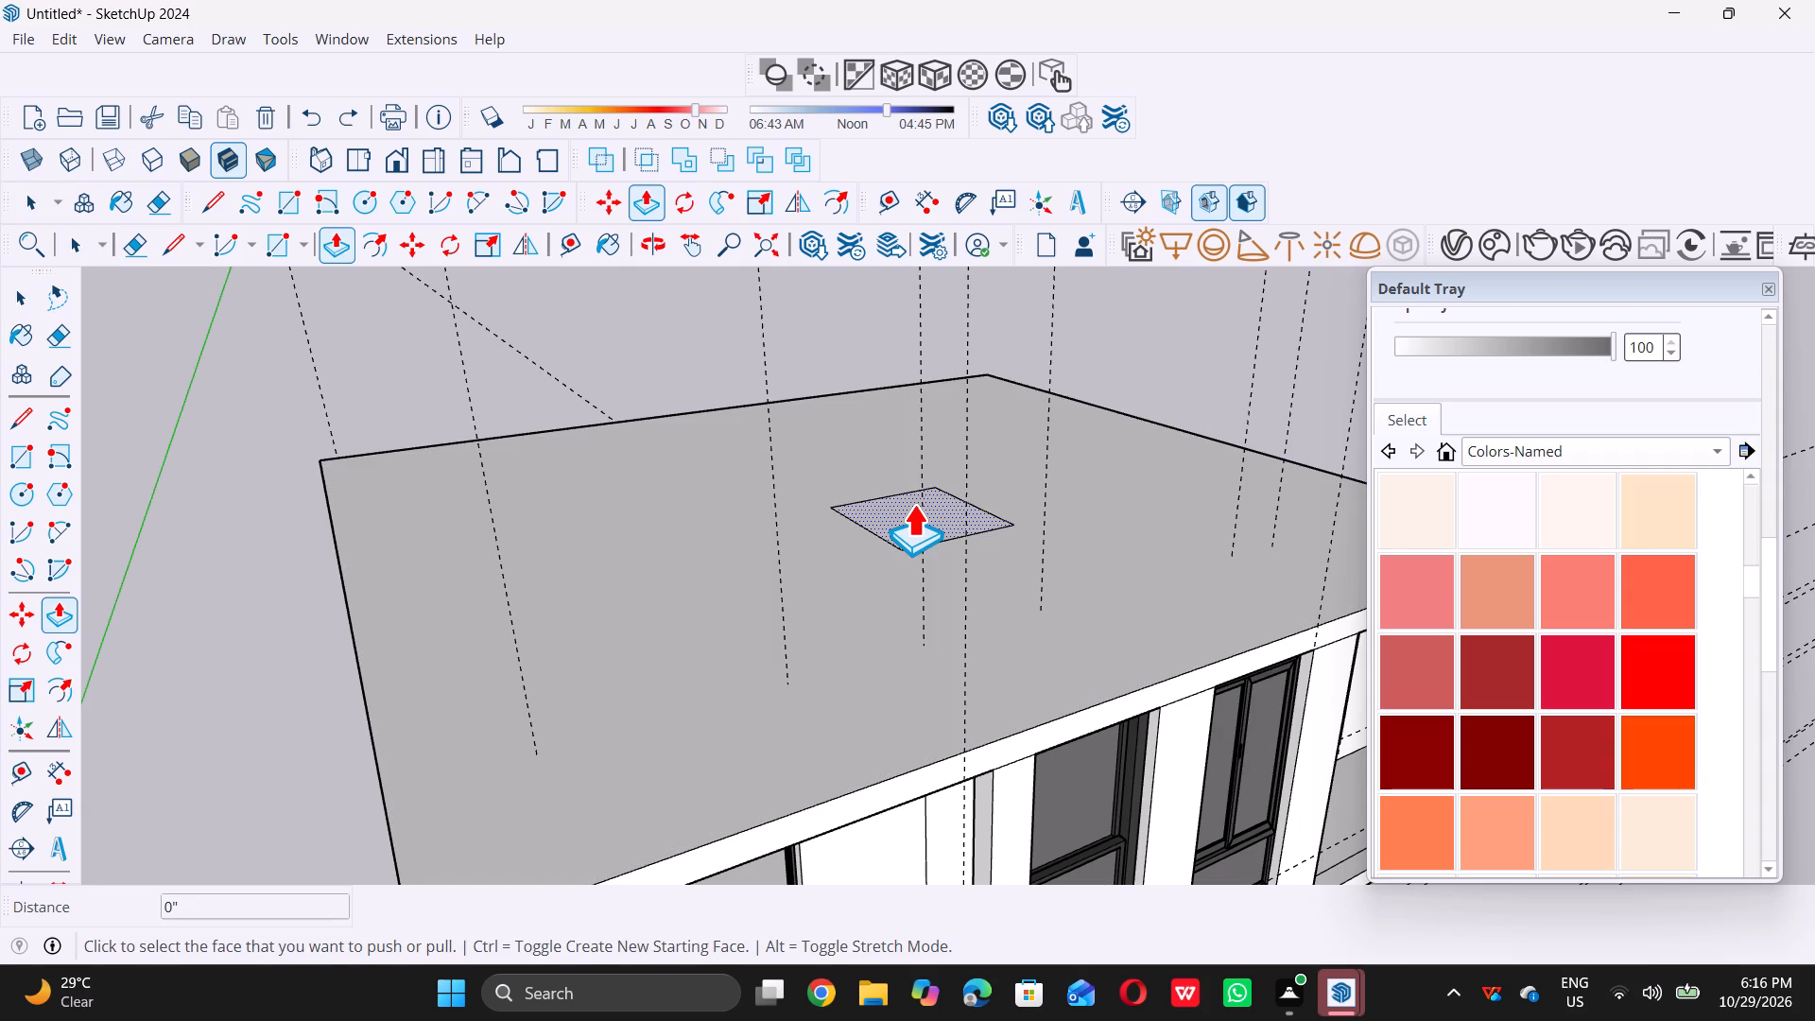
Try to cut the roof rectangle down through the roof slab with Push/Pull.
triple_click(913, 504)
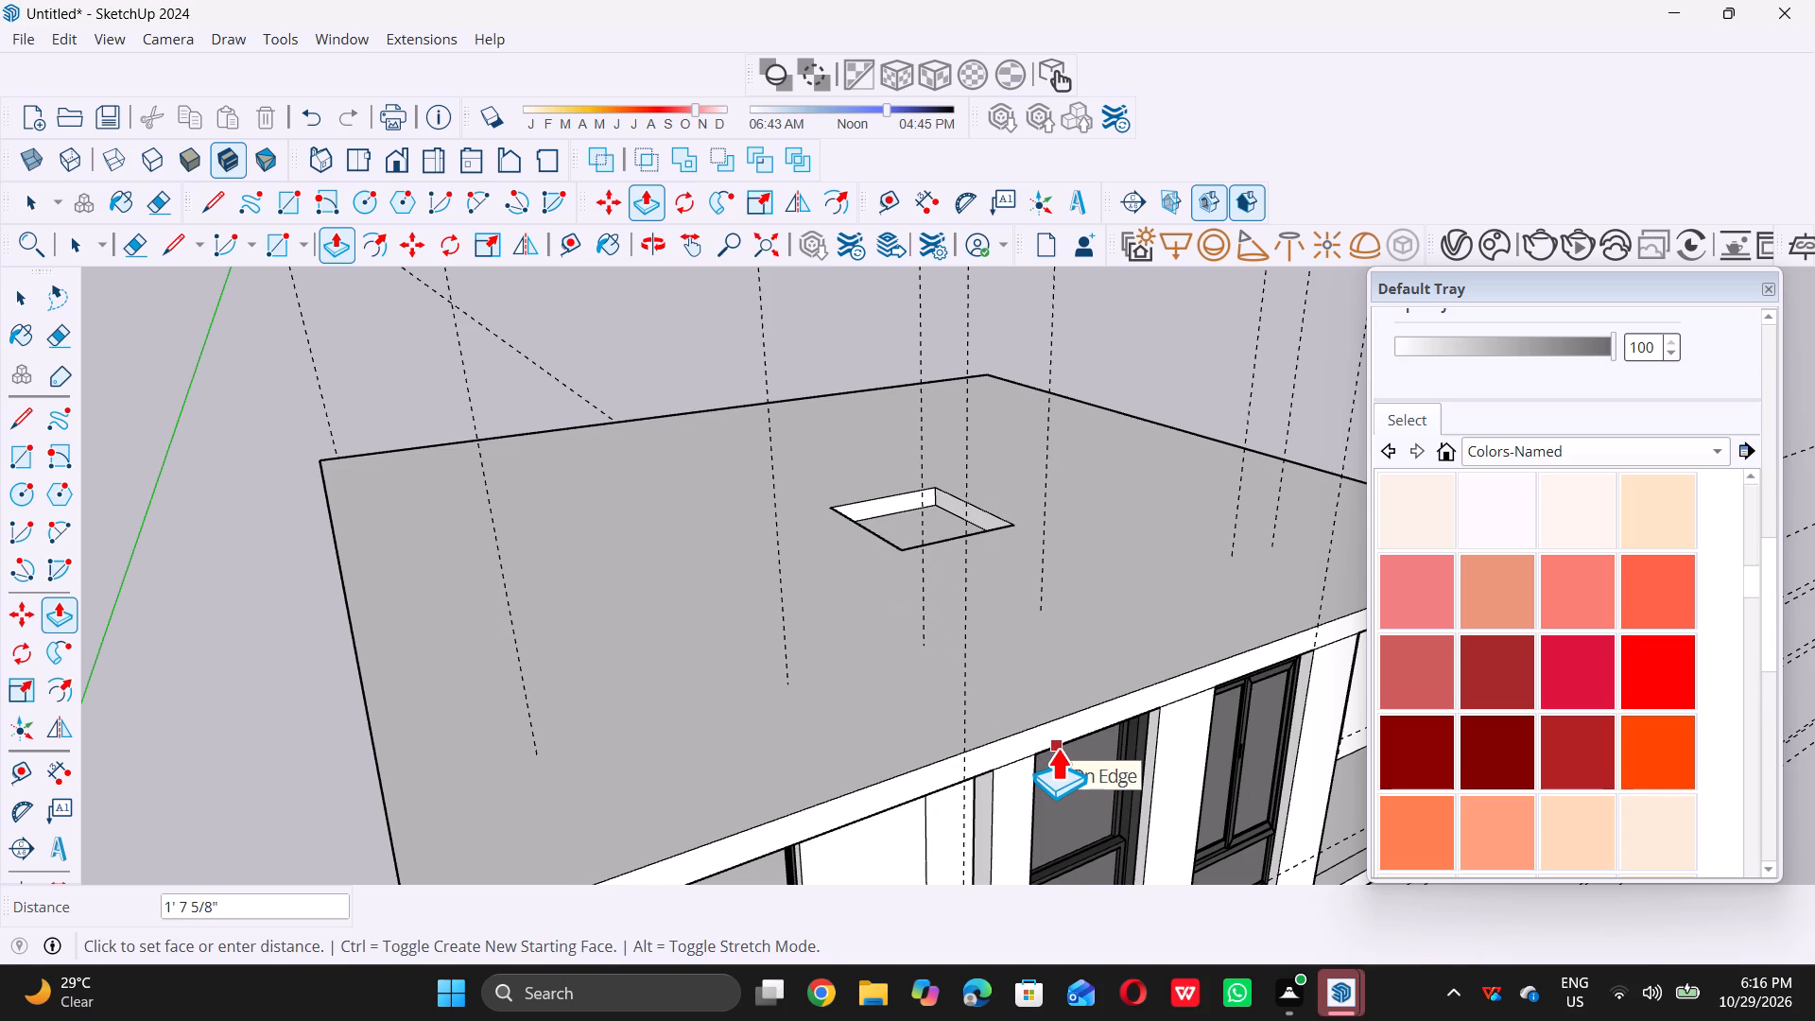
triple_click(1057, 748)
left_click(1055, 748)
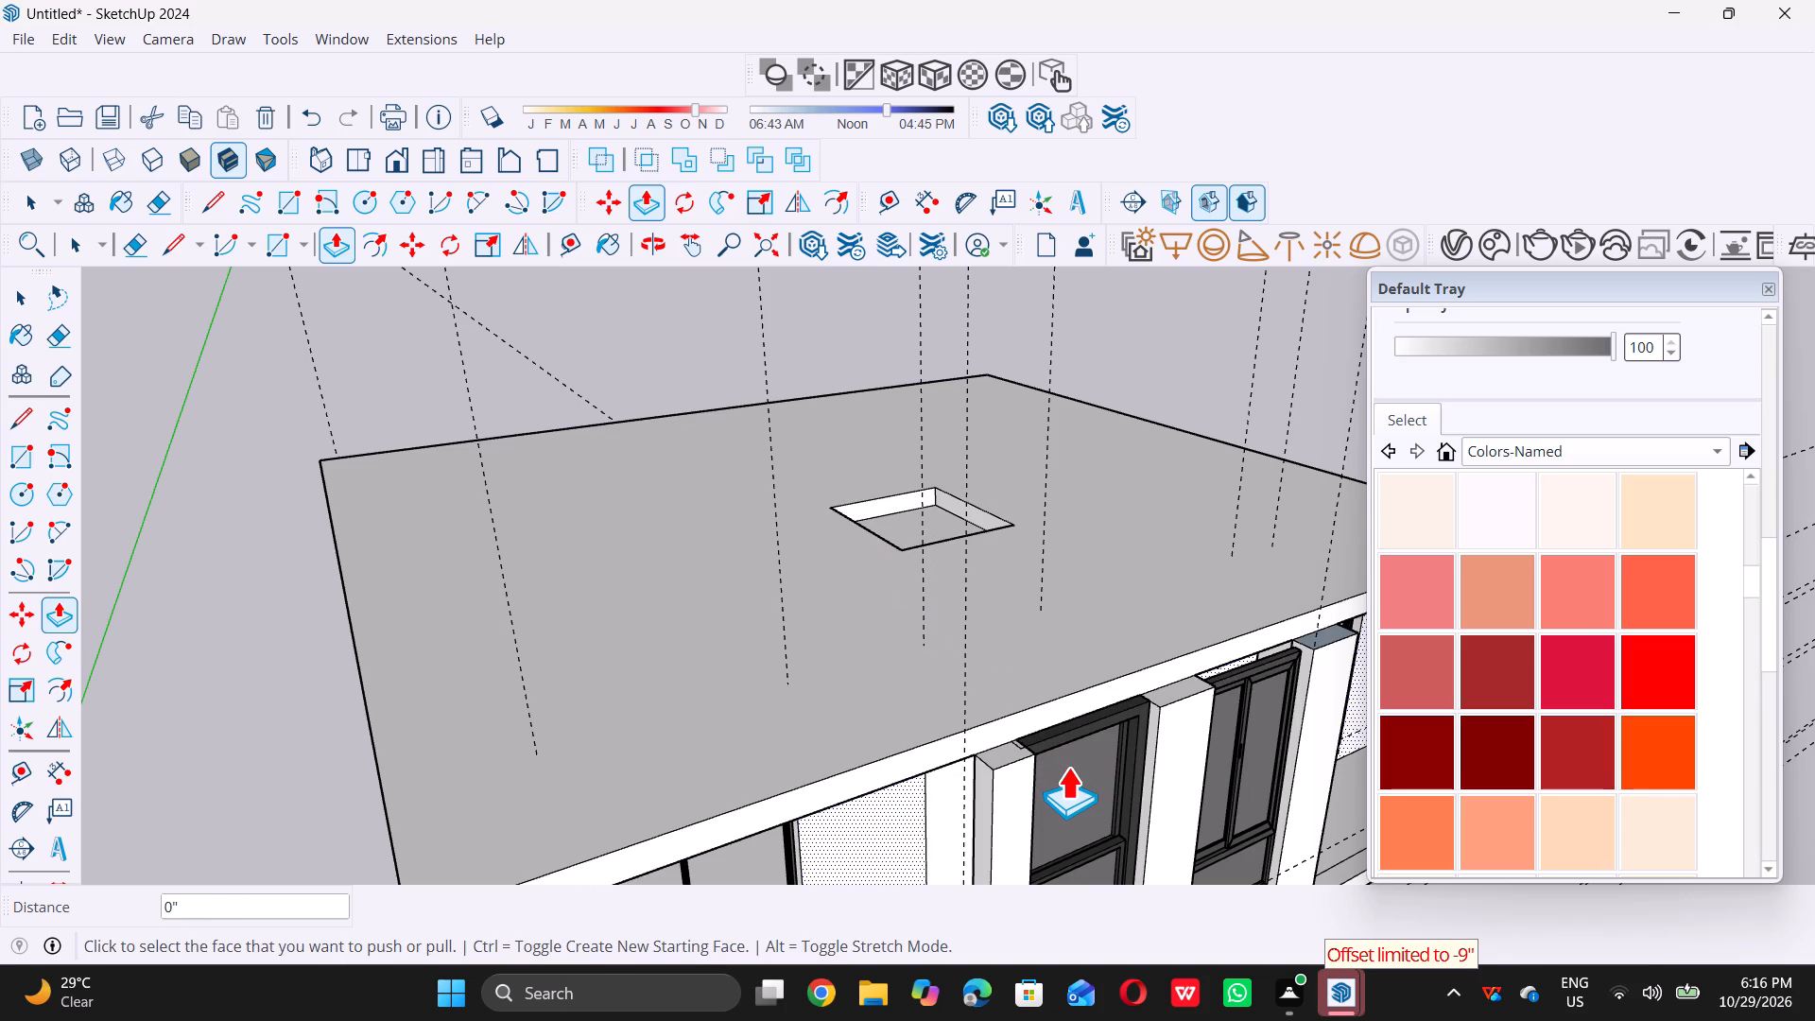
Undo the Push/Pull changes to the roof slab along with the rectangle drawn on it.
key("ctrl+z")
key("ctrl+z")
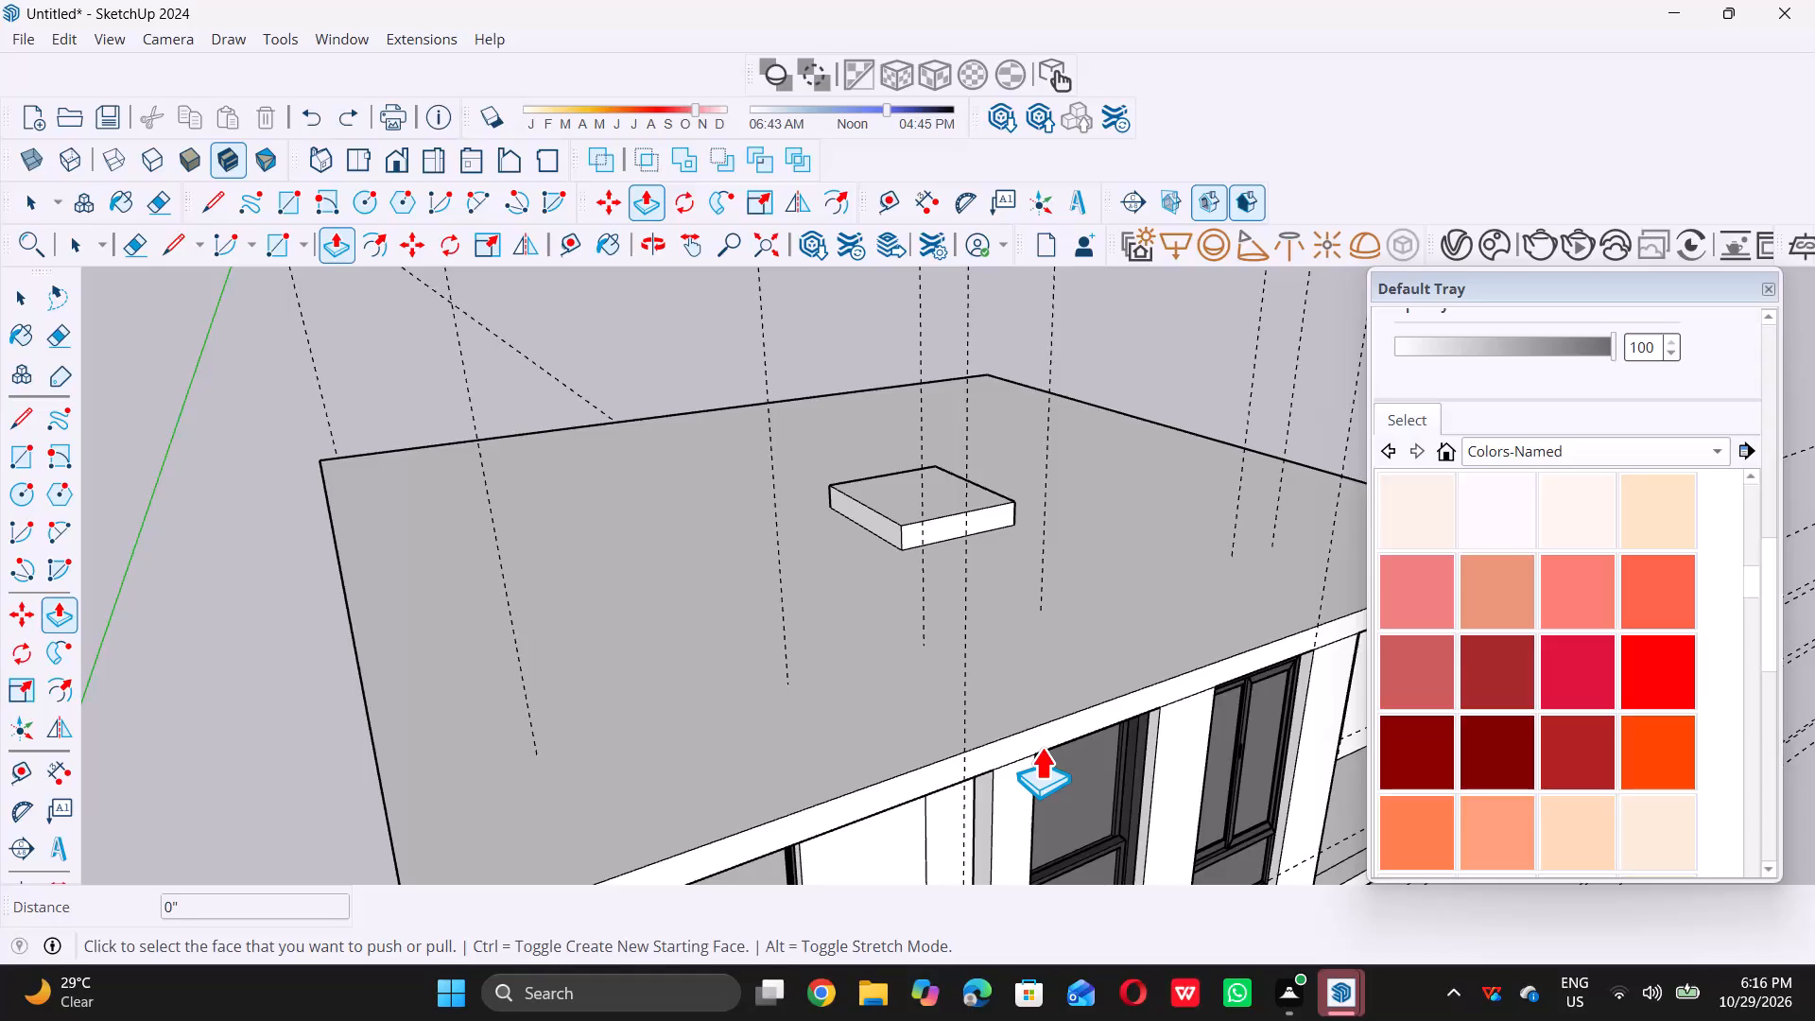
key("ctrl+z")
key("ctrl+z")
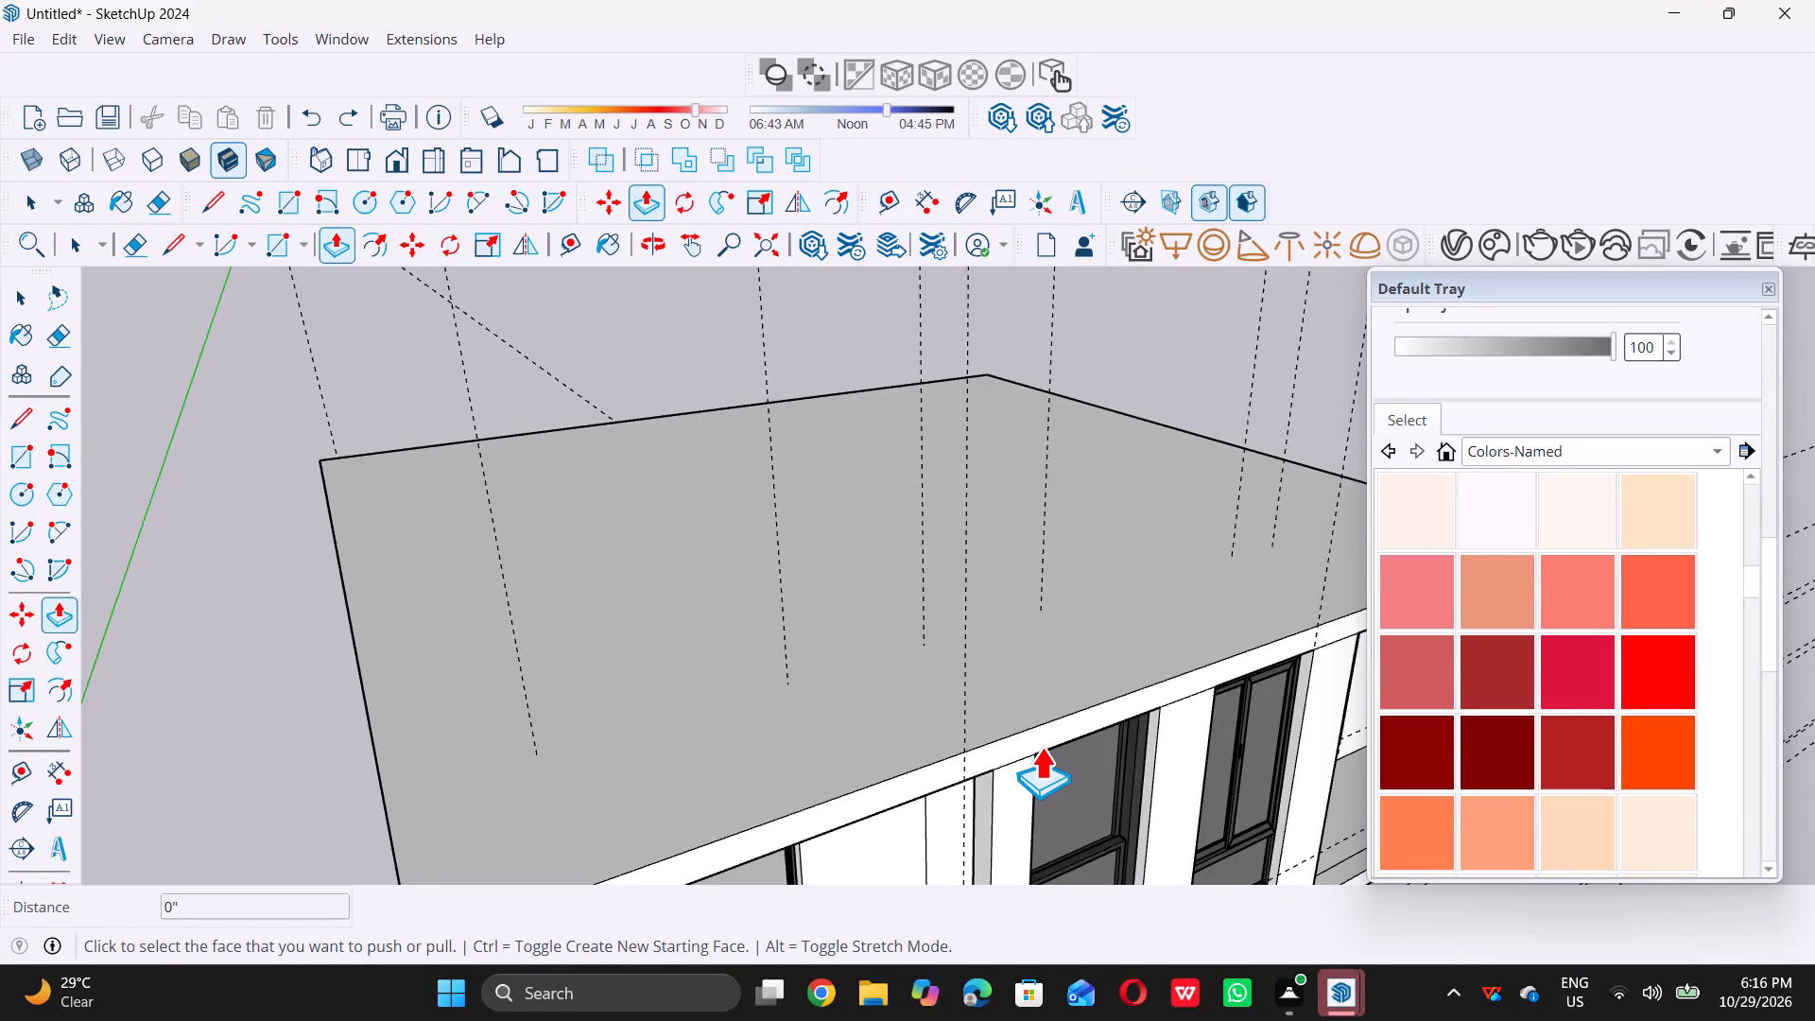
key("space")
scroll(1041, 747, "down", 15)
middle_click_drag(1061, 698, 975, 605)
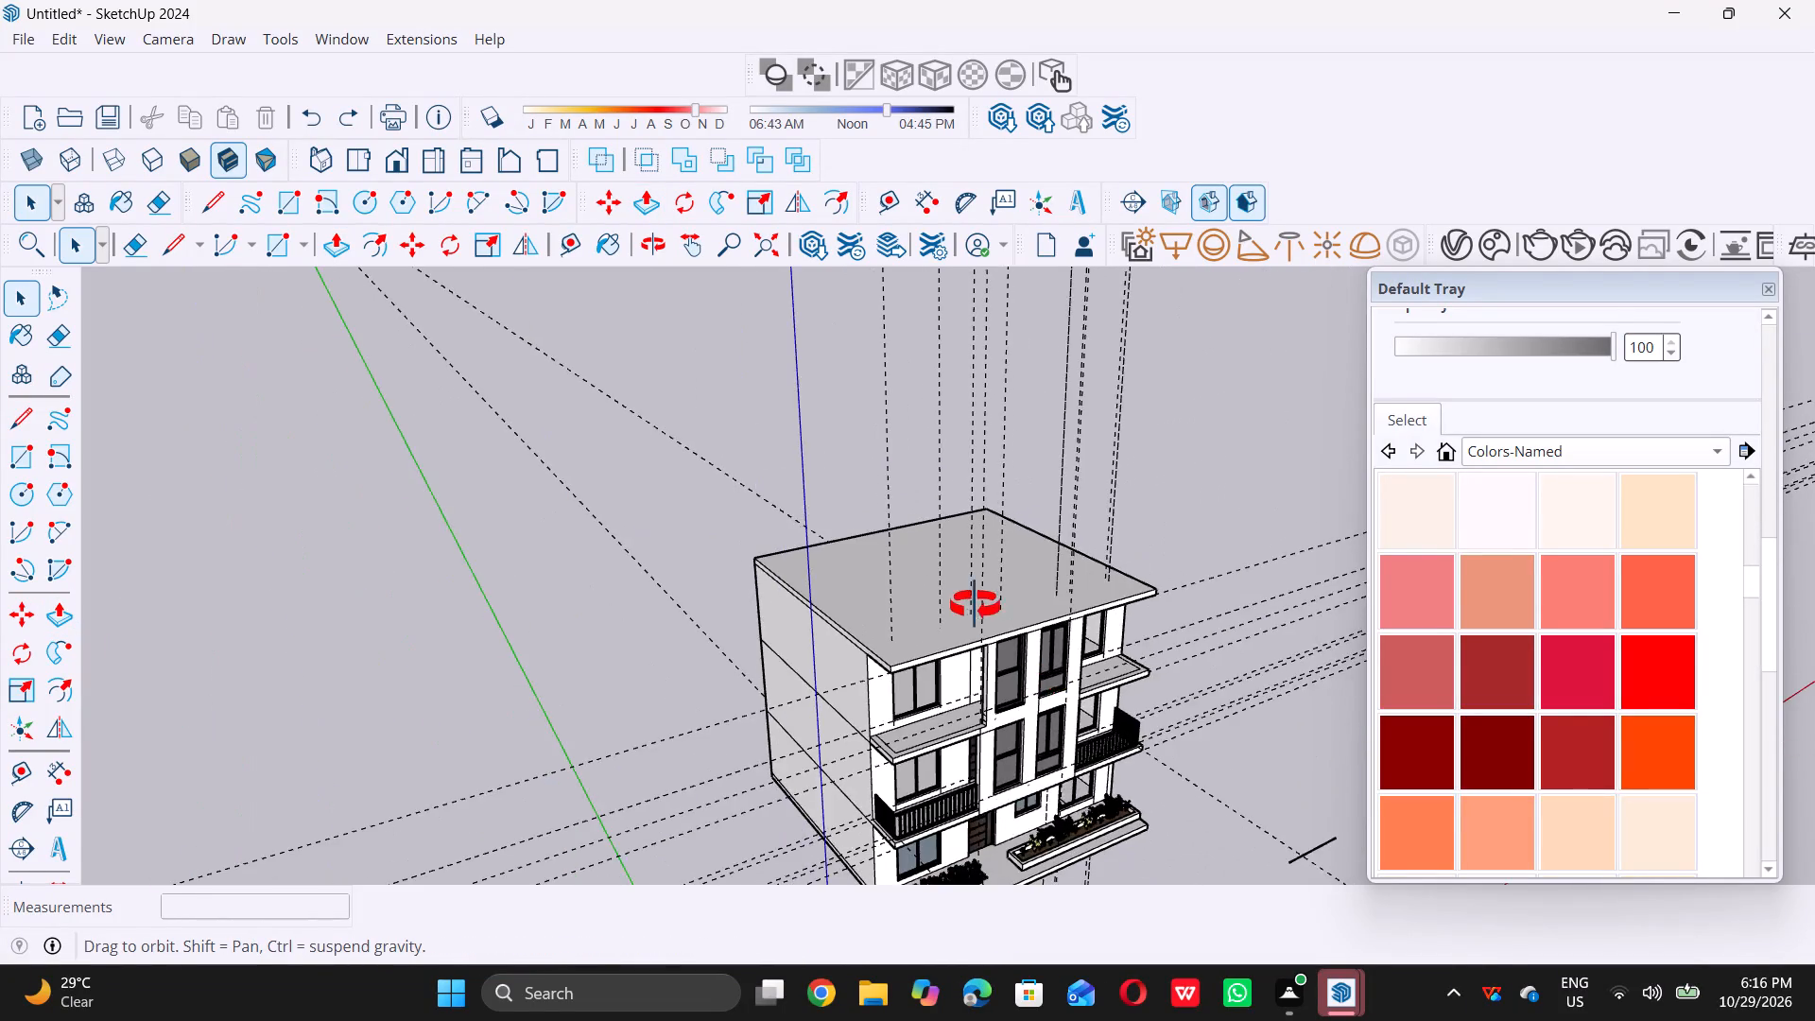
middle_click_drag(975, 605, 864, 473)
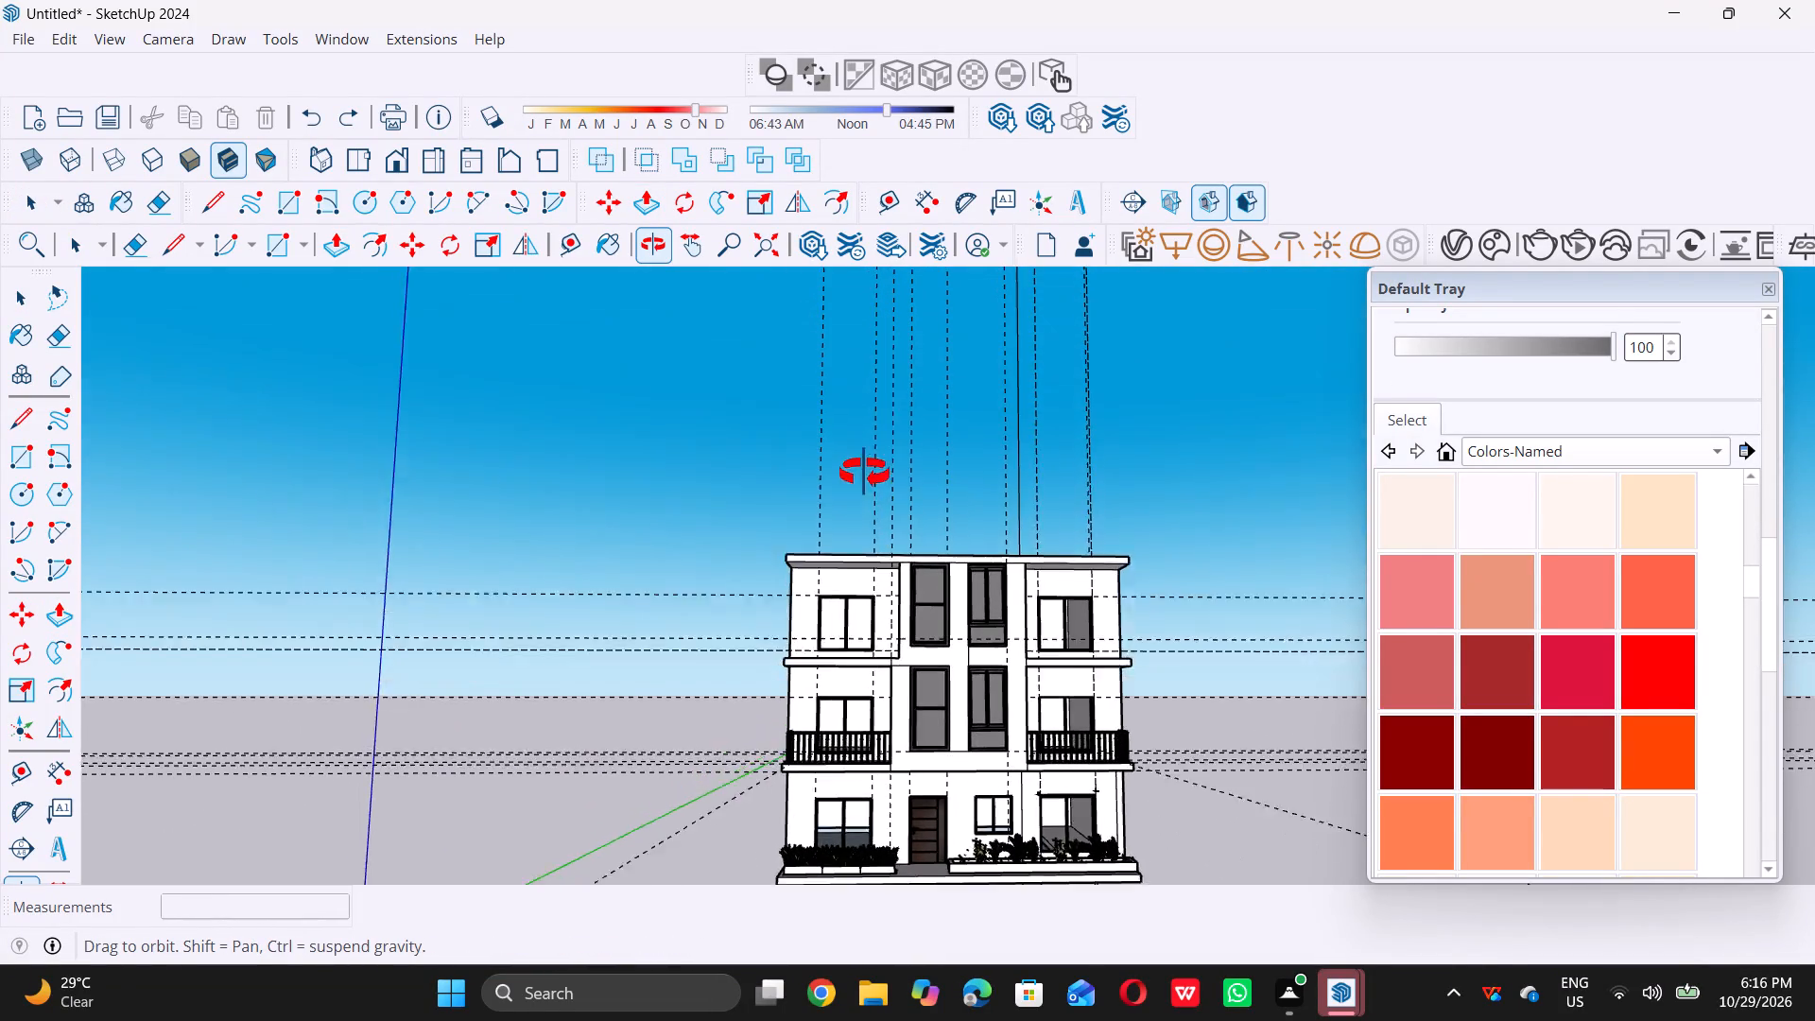
Group the side and front railings of the middle-storey balcony on the facade's left side.
middle_click_drag(864, 473, 821, 525)
scroll(845, 551, "down", 4)
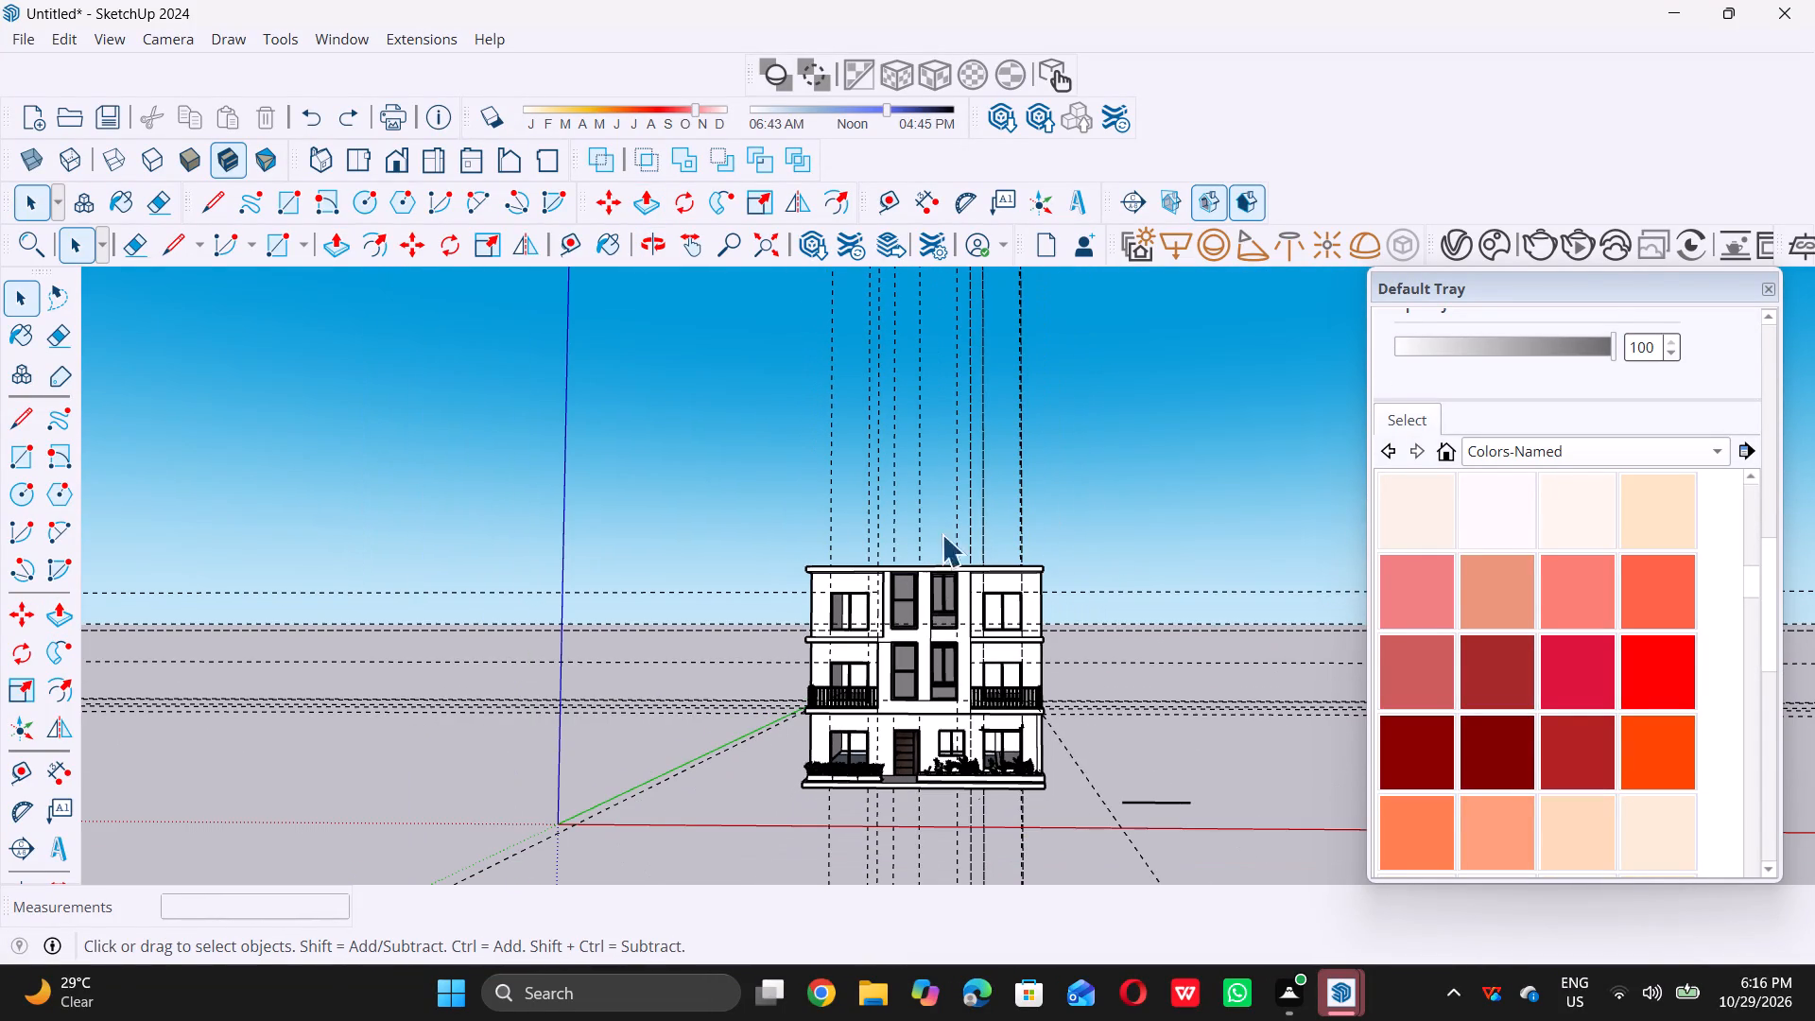
double_click(1143, 481)
middle_click_drag(993, 492, 989, 500)
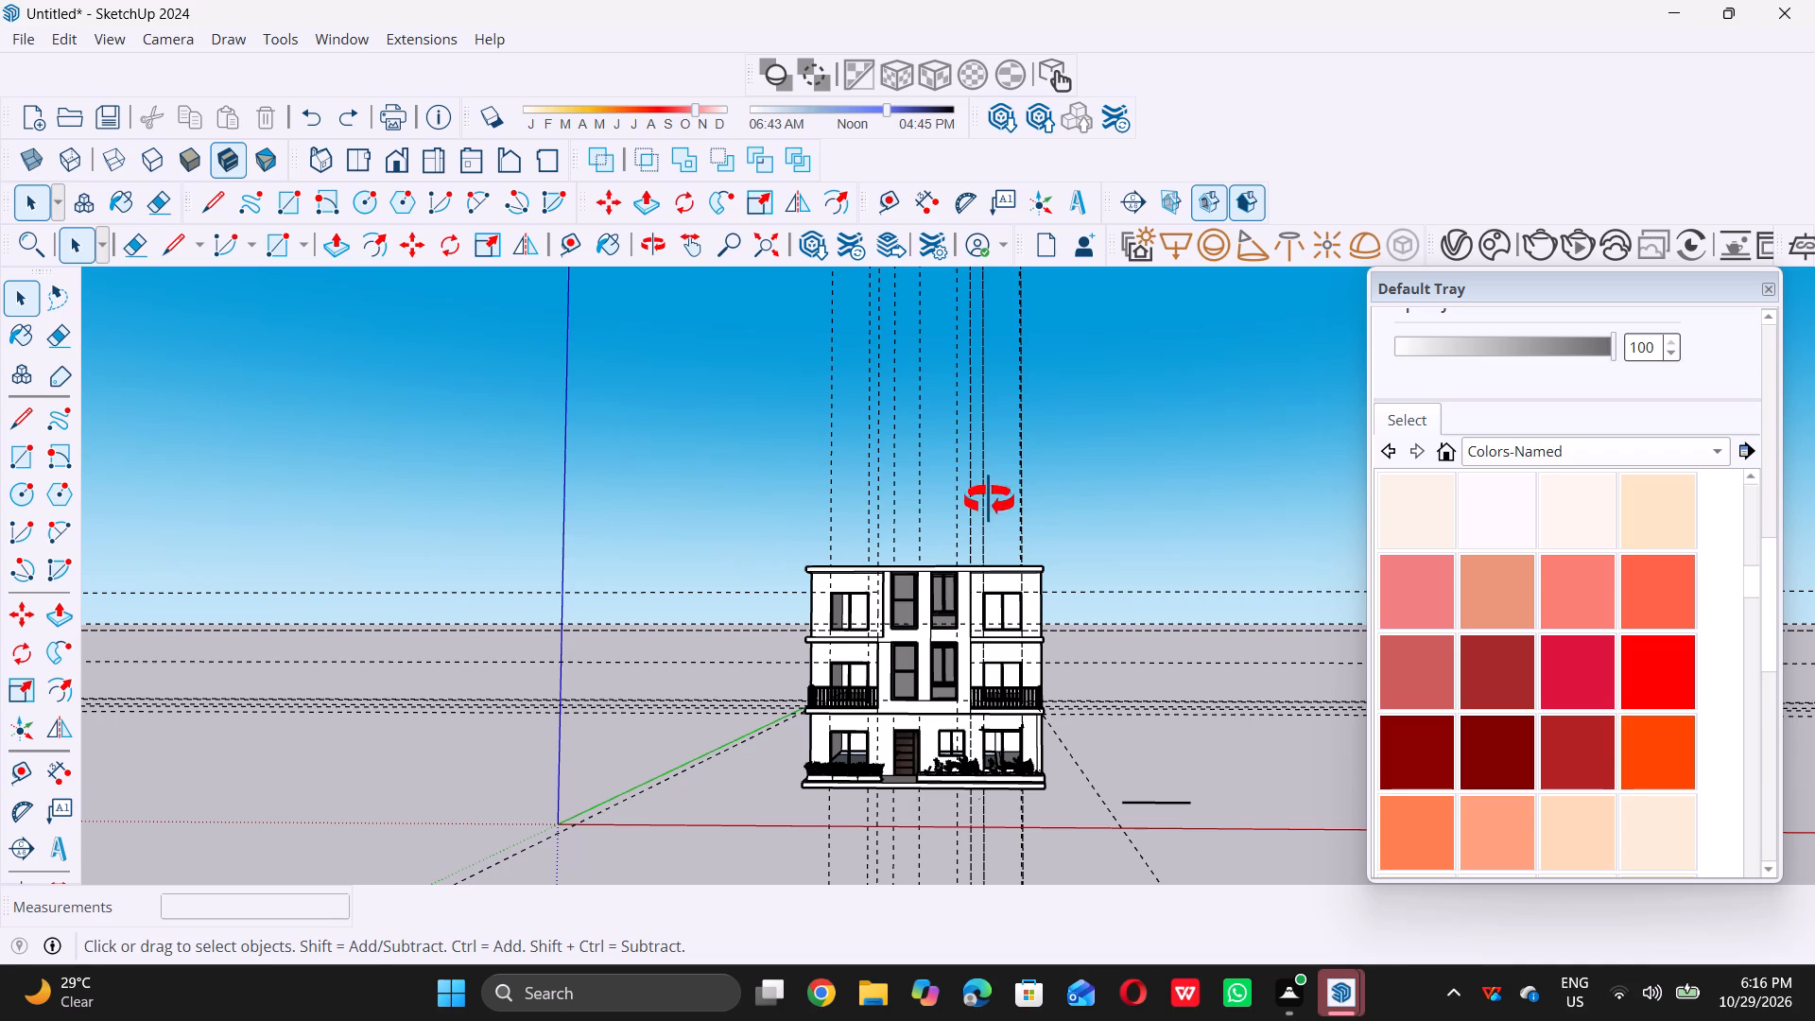
middle_click_drag(989, 500, 1015, 519)
middle_click_drag(816, 701, 1013, 751)
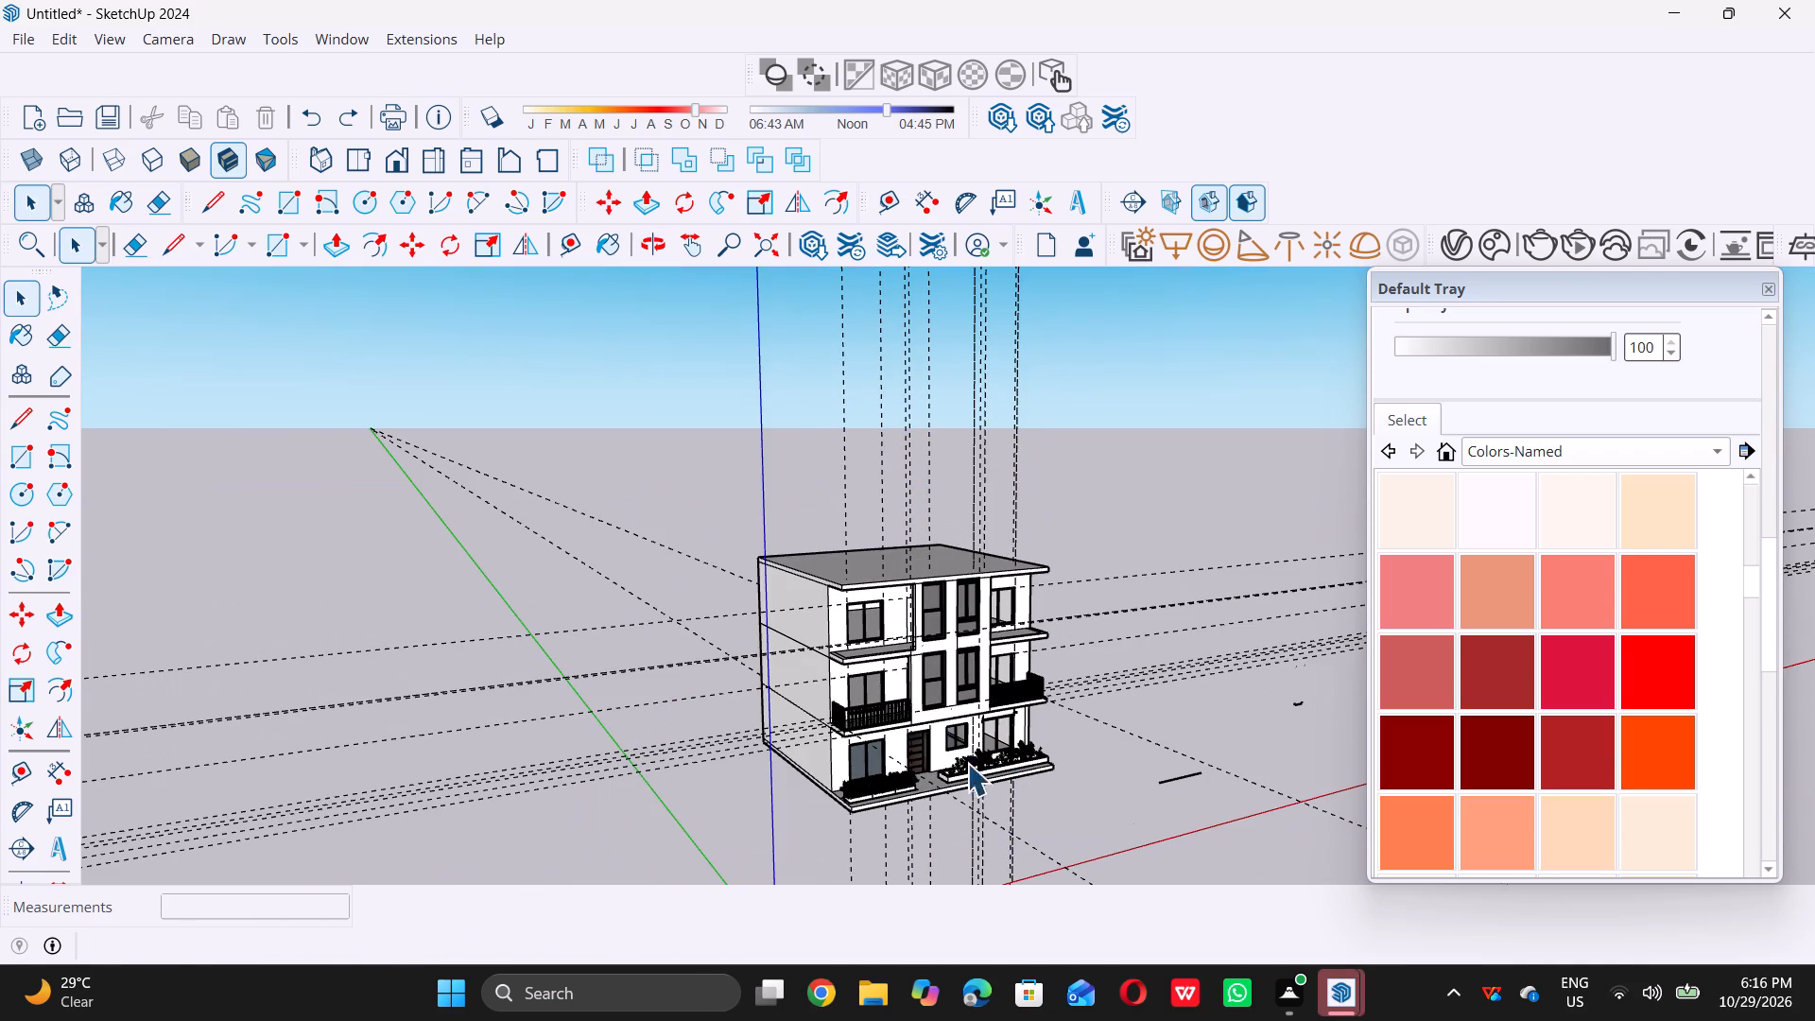
middle_click_drag(814, 707, 873, 736)
scroll(872, 736, "up", 6)
scroll(838, 723, "up", 15)
scroll(920, 844, "up", 5)
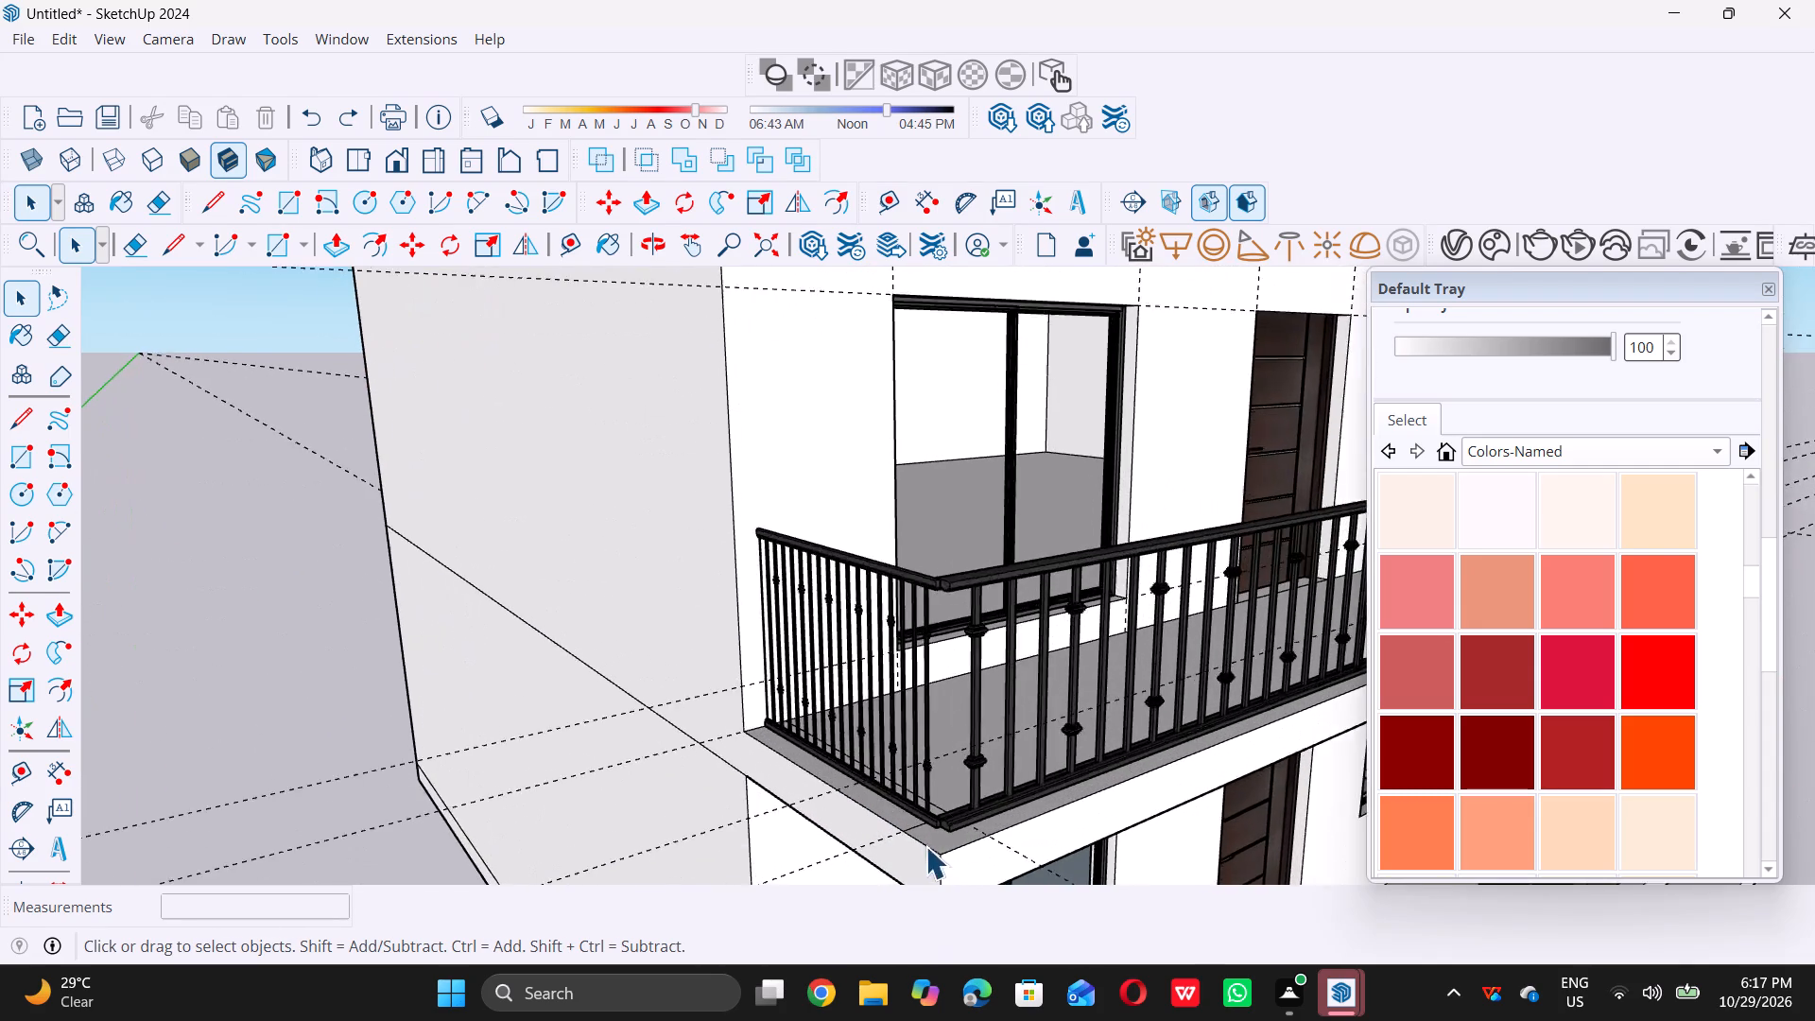
scroll(913, 821, "up", 8)
left_click(927, 806)
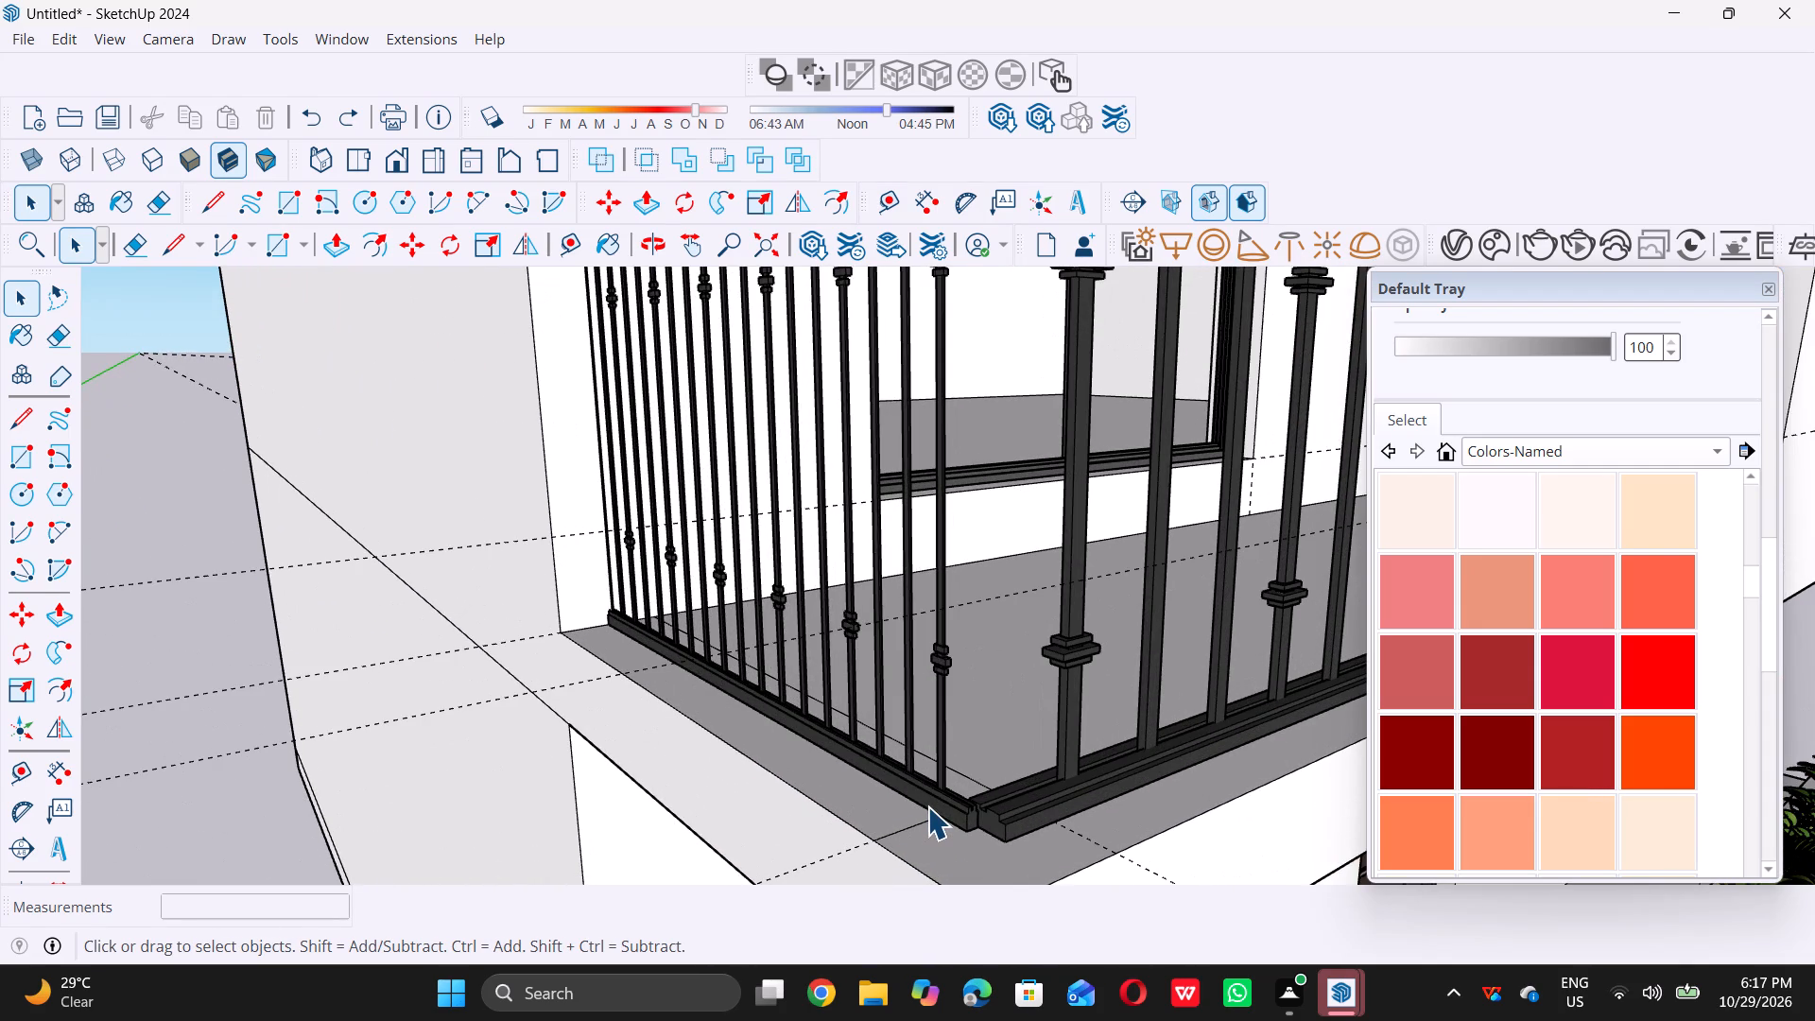
triple_click(1010, 821, "ctrl")
scroll(993, 830, "down", 4)
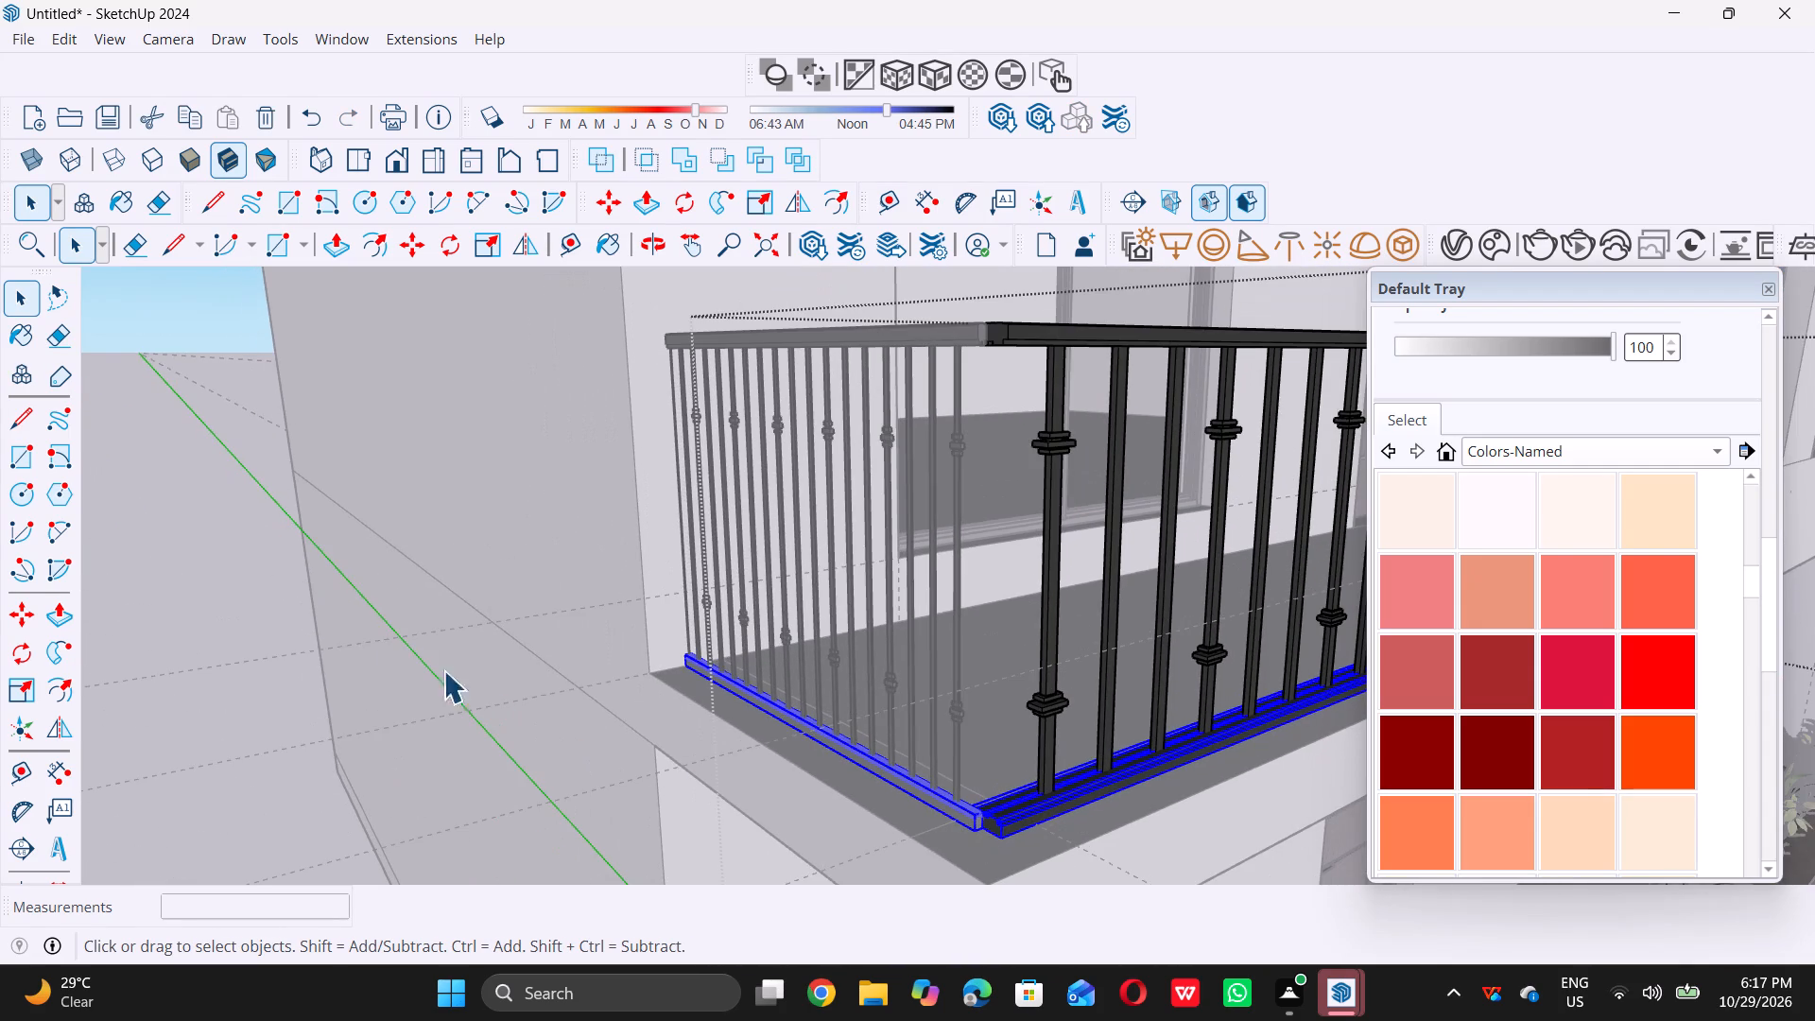
triple_click(220, 594)
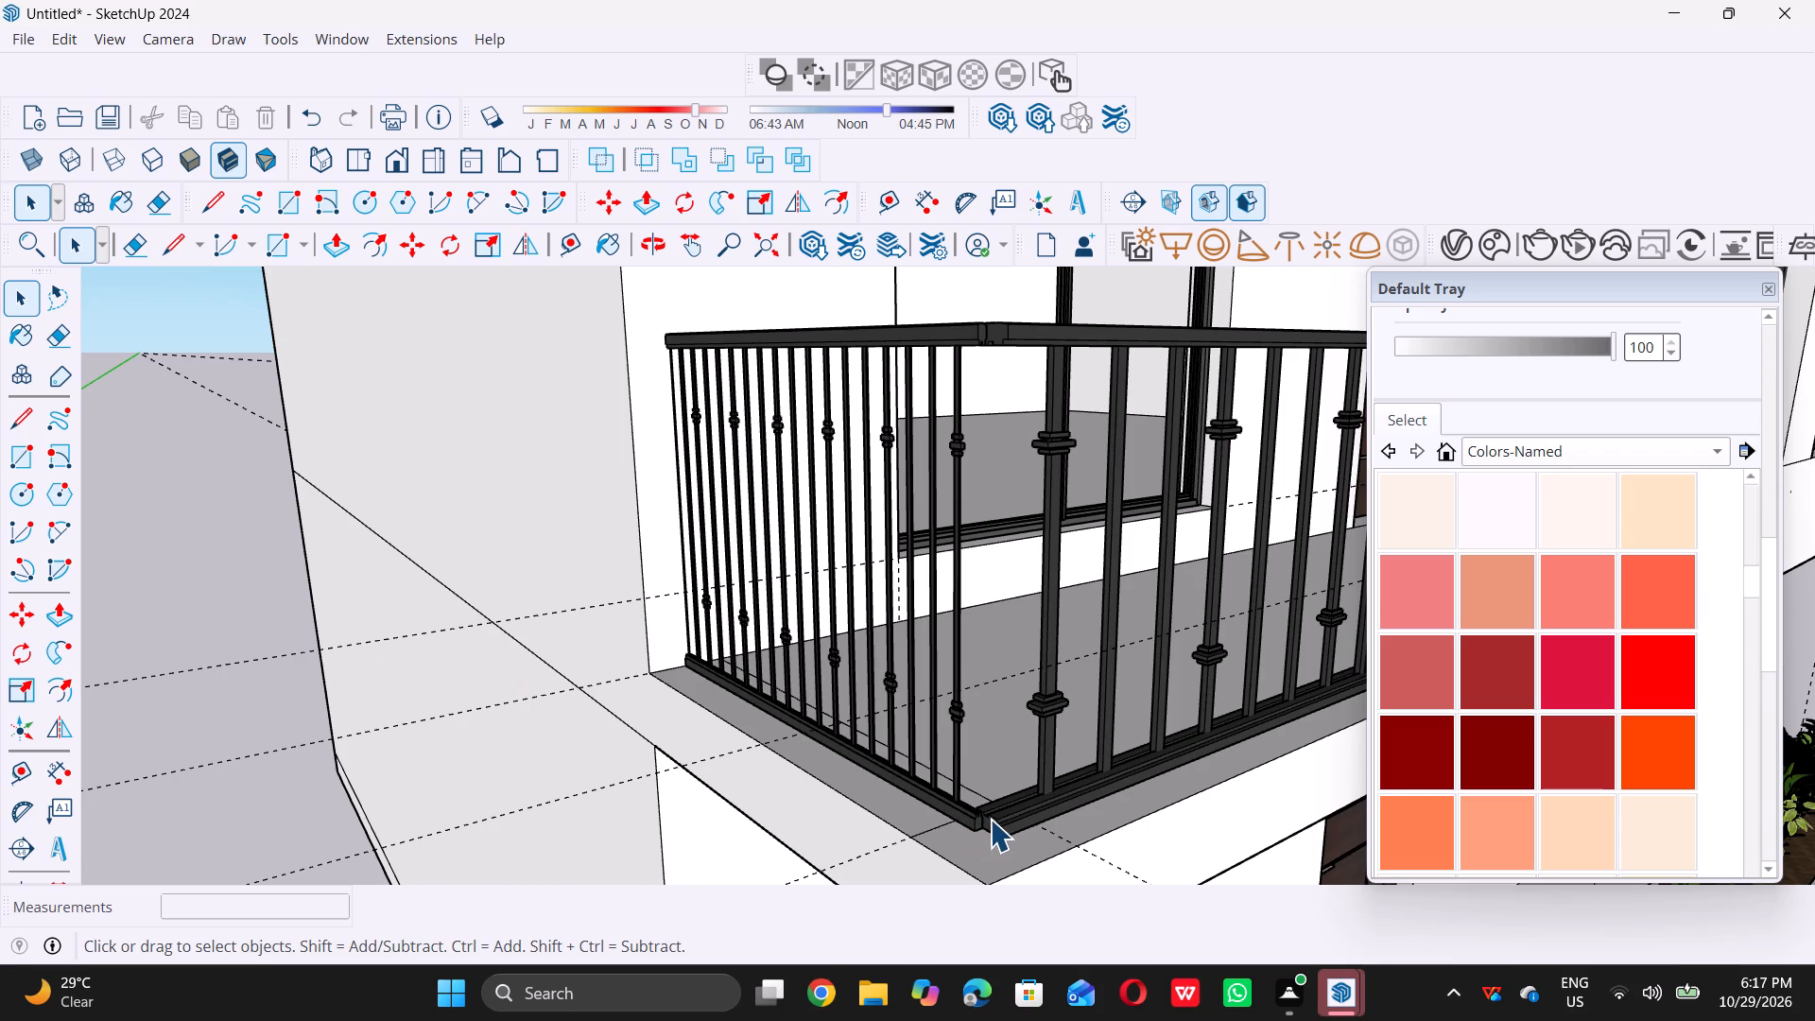
left_click(990, 819)
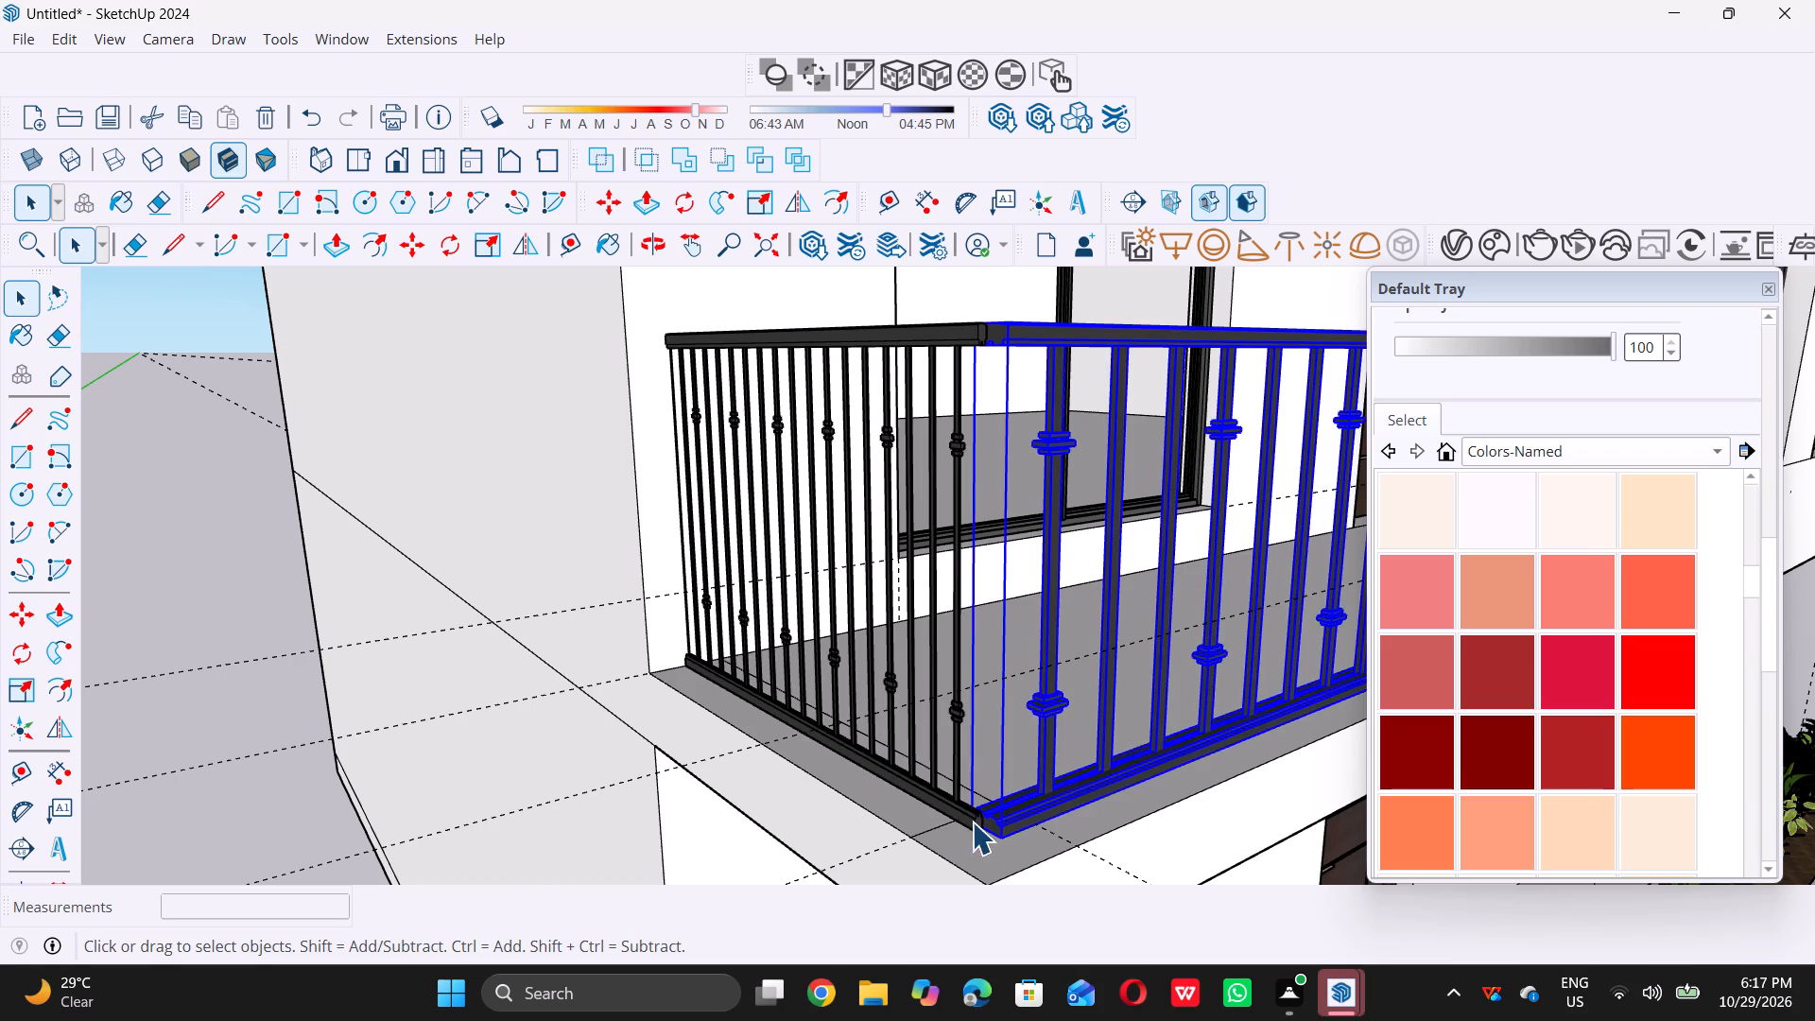
left_click(954, 814, "ctrl")
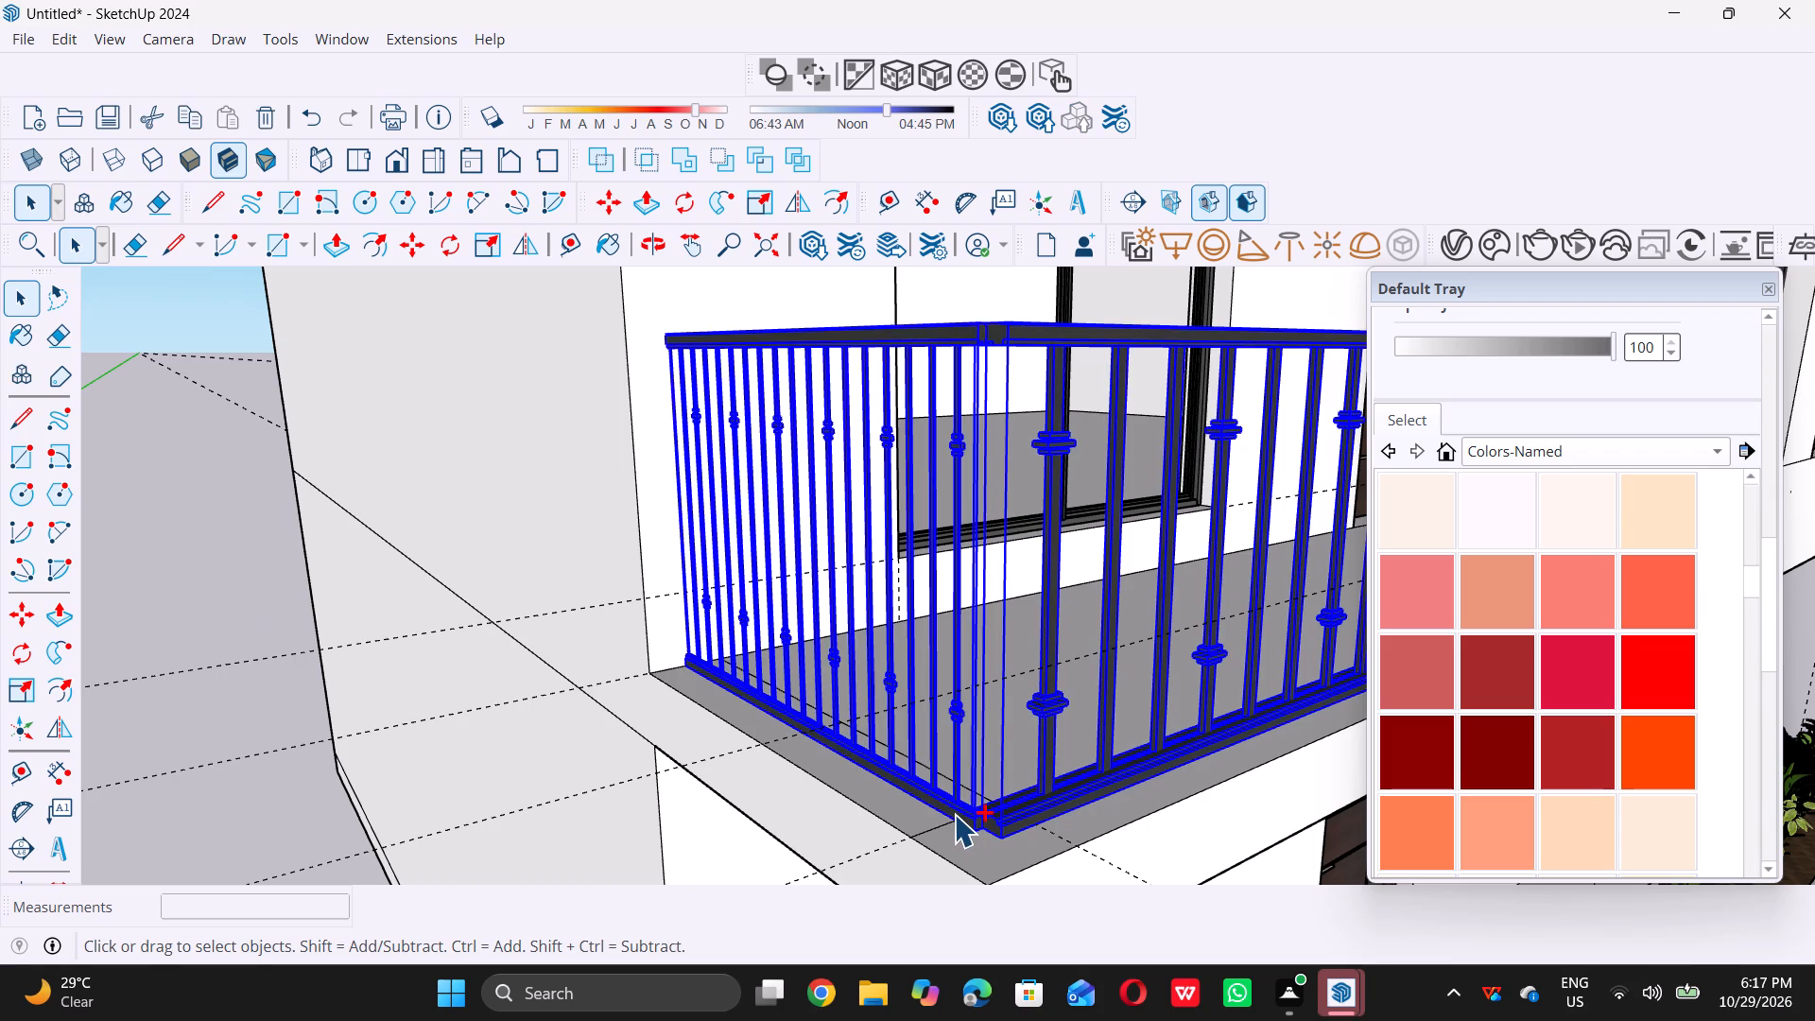
right_click(962, 803, "ctrl")
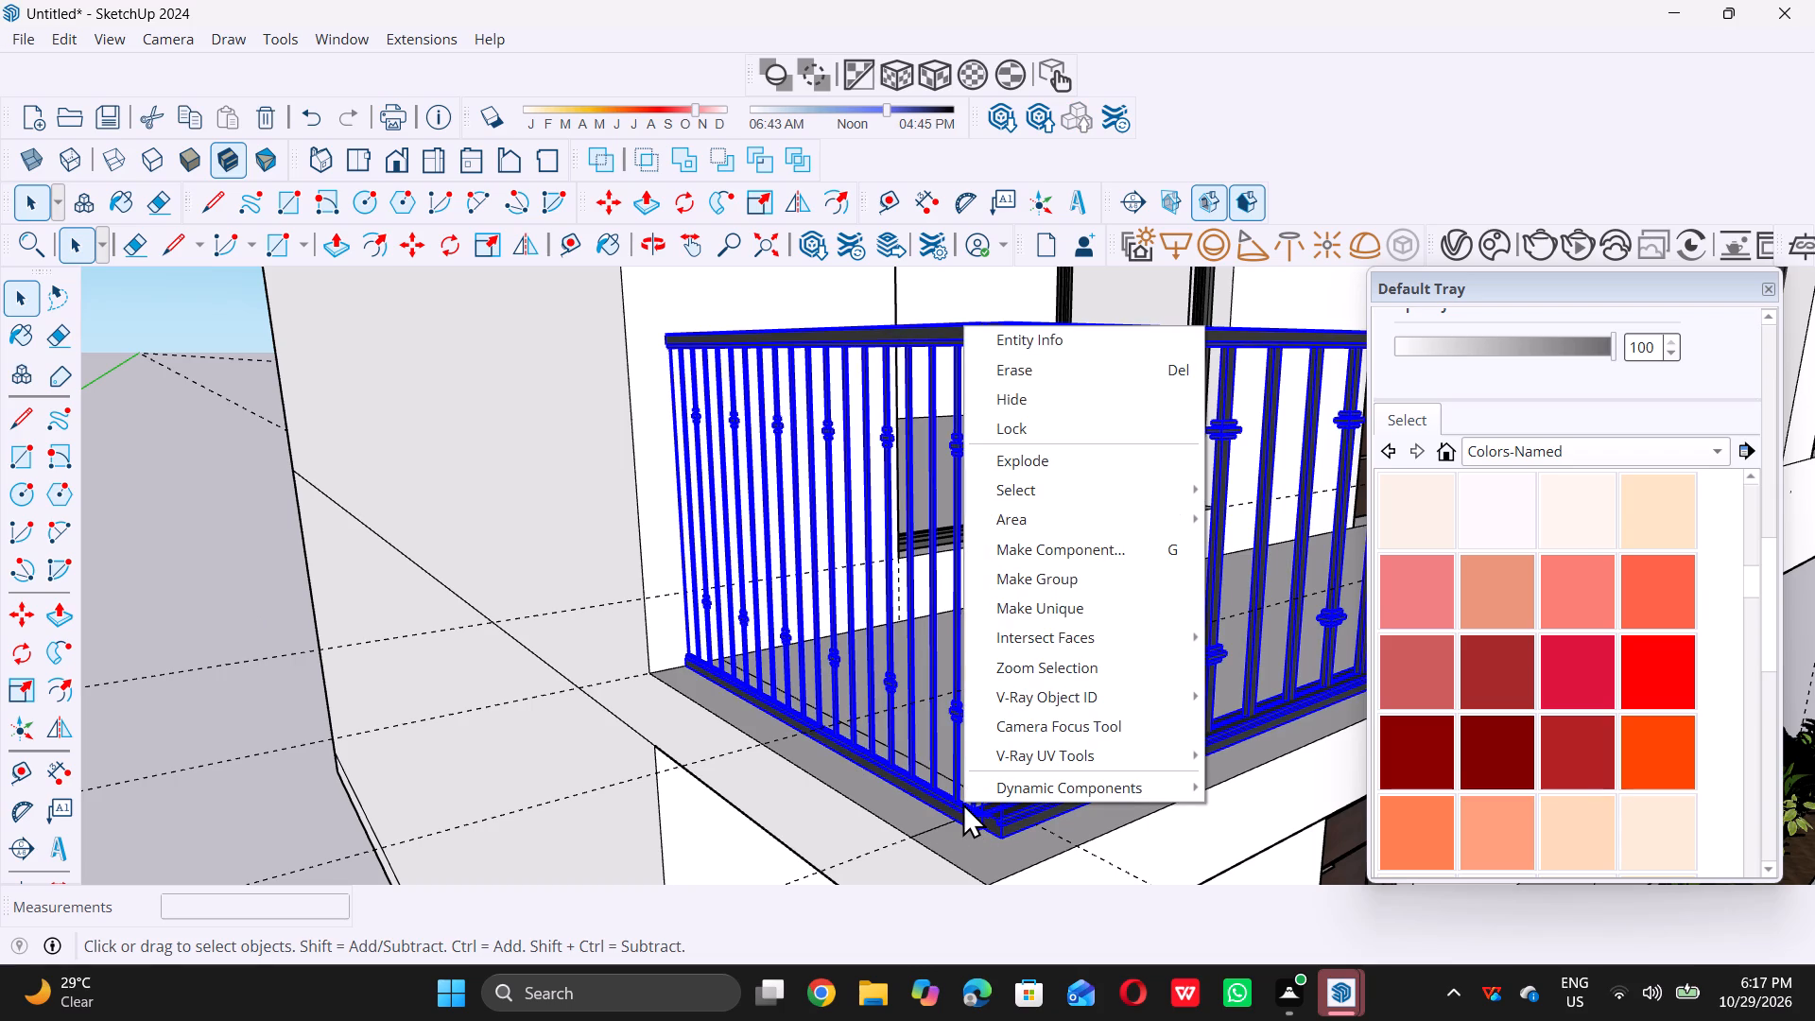
triple_click(1060, 582)
scroll(1022, 682, "down", 11)
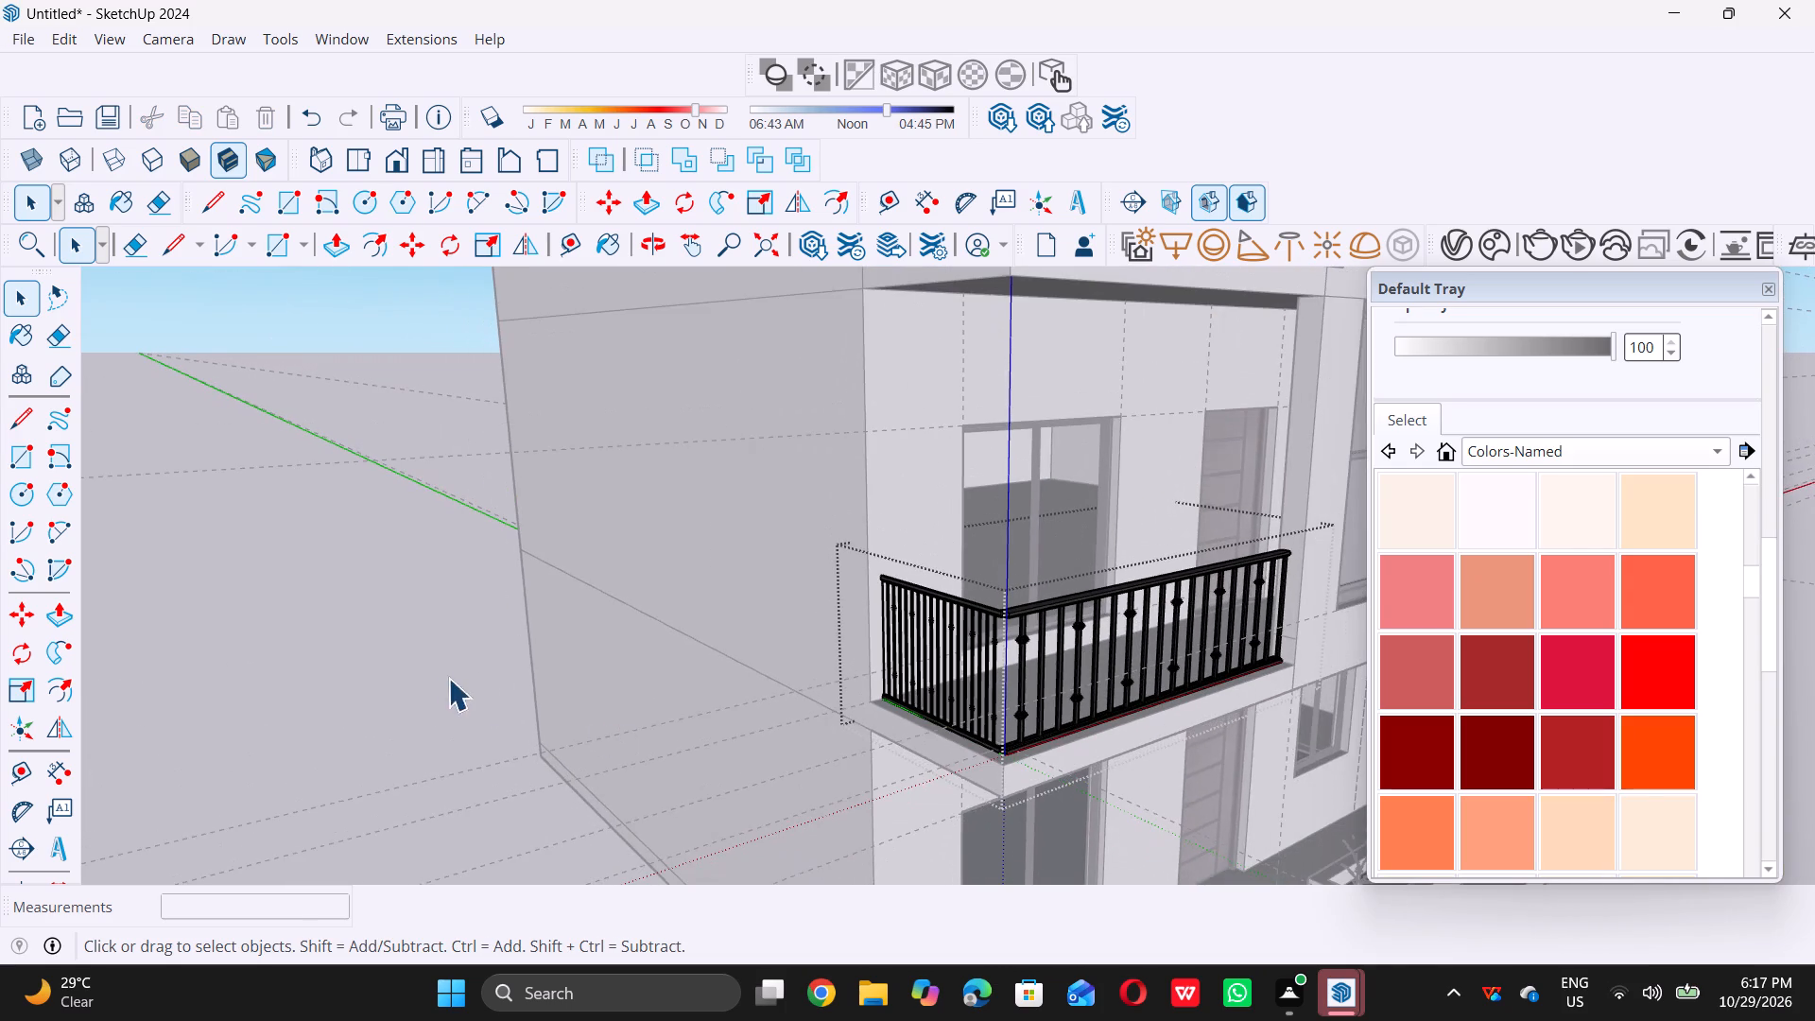
left_click(412, 654)
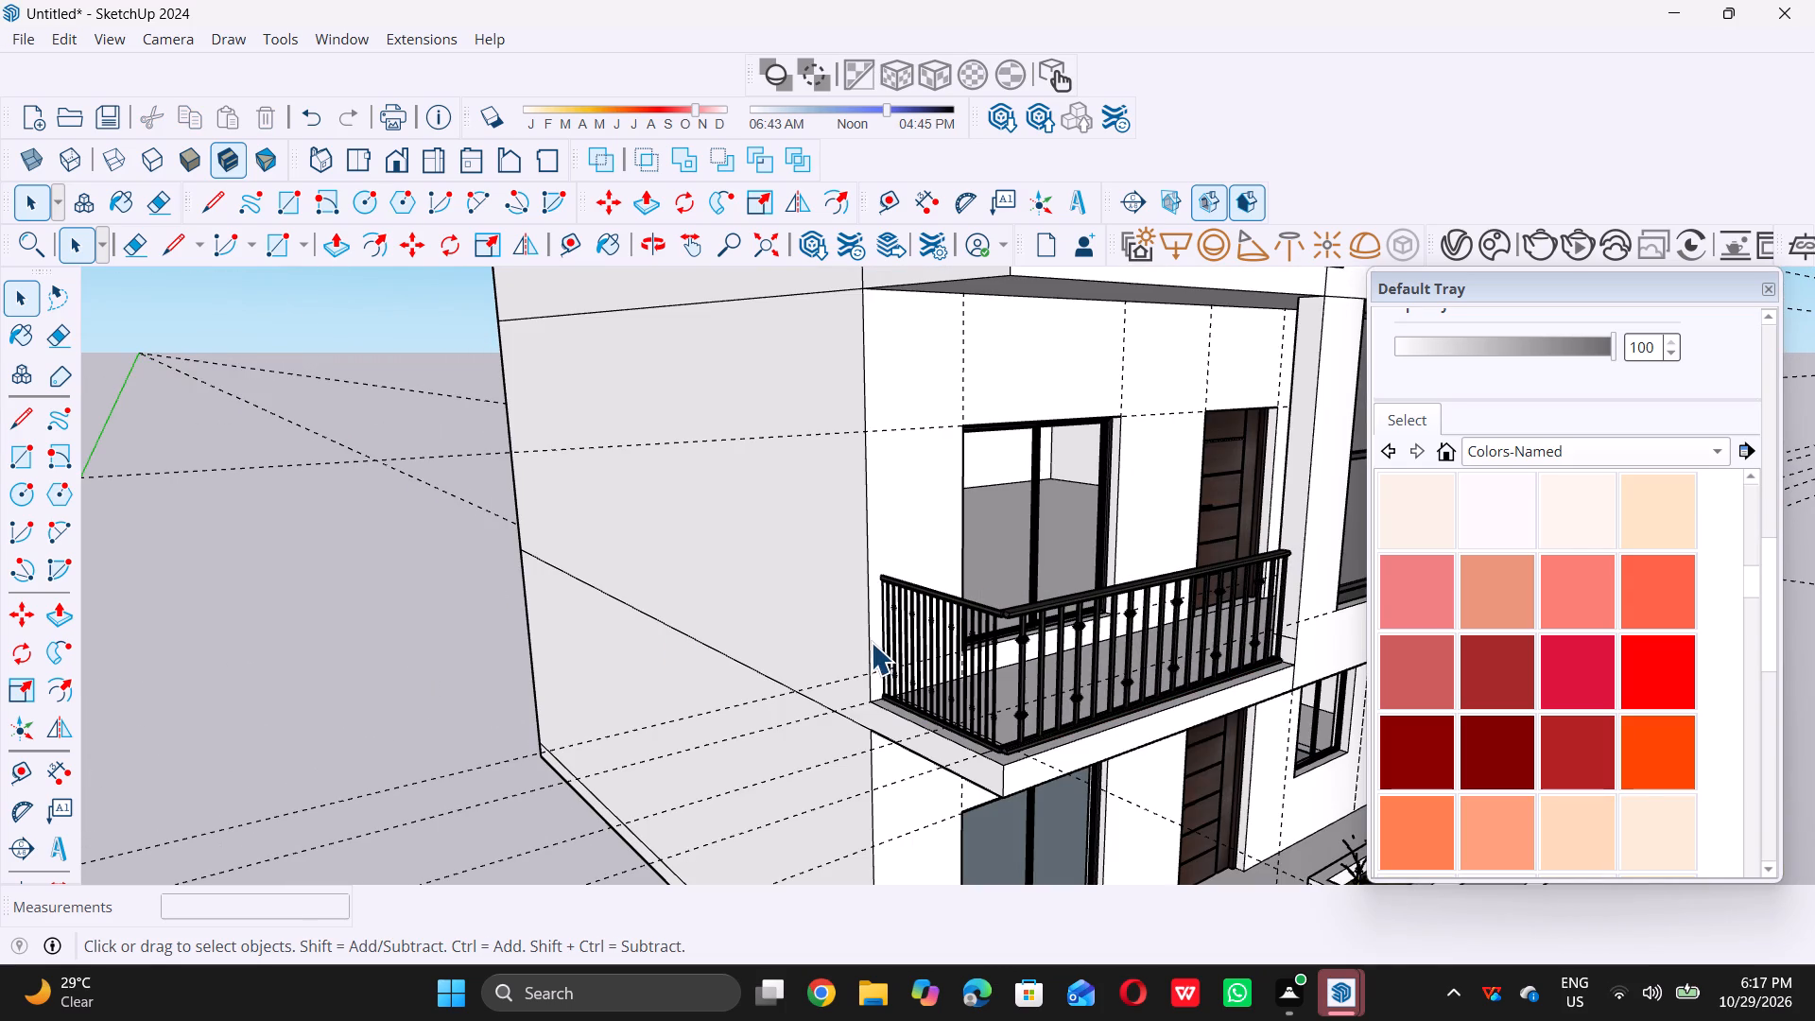
Inspect the grouped balcony railing at its wall end and at its outer corner.
scroll(888, 614, "up", 5)
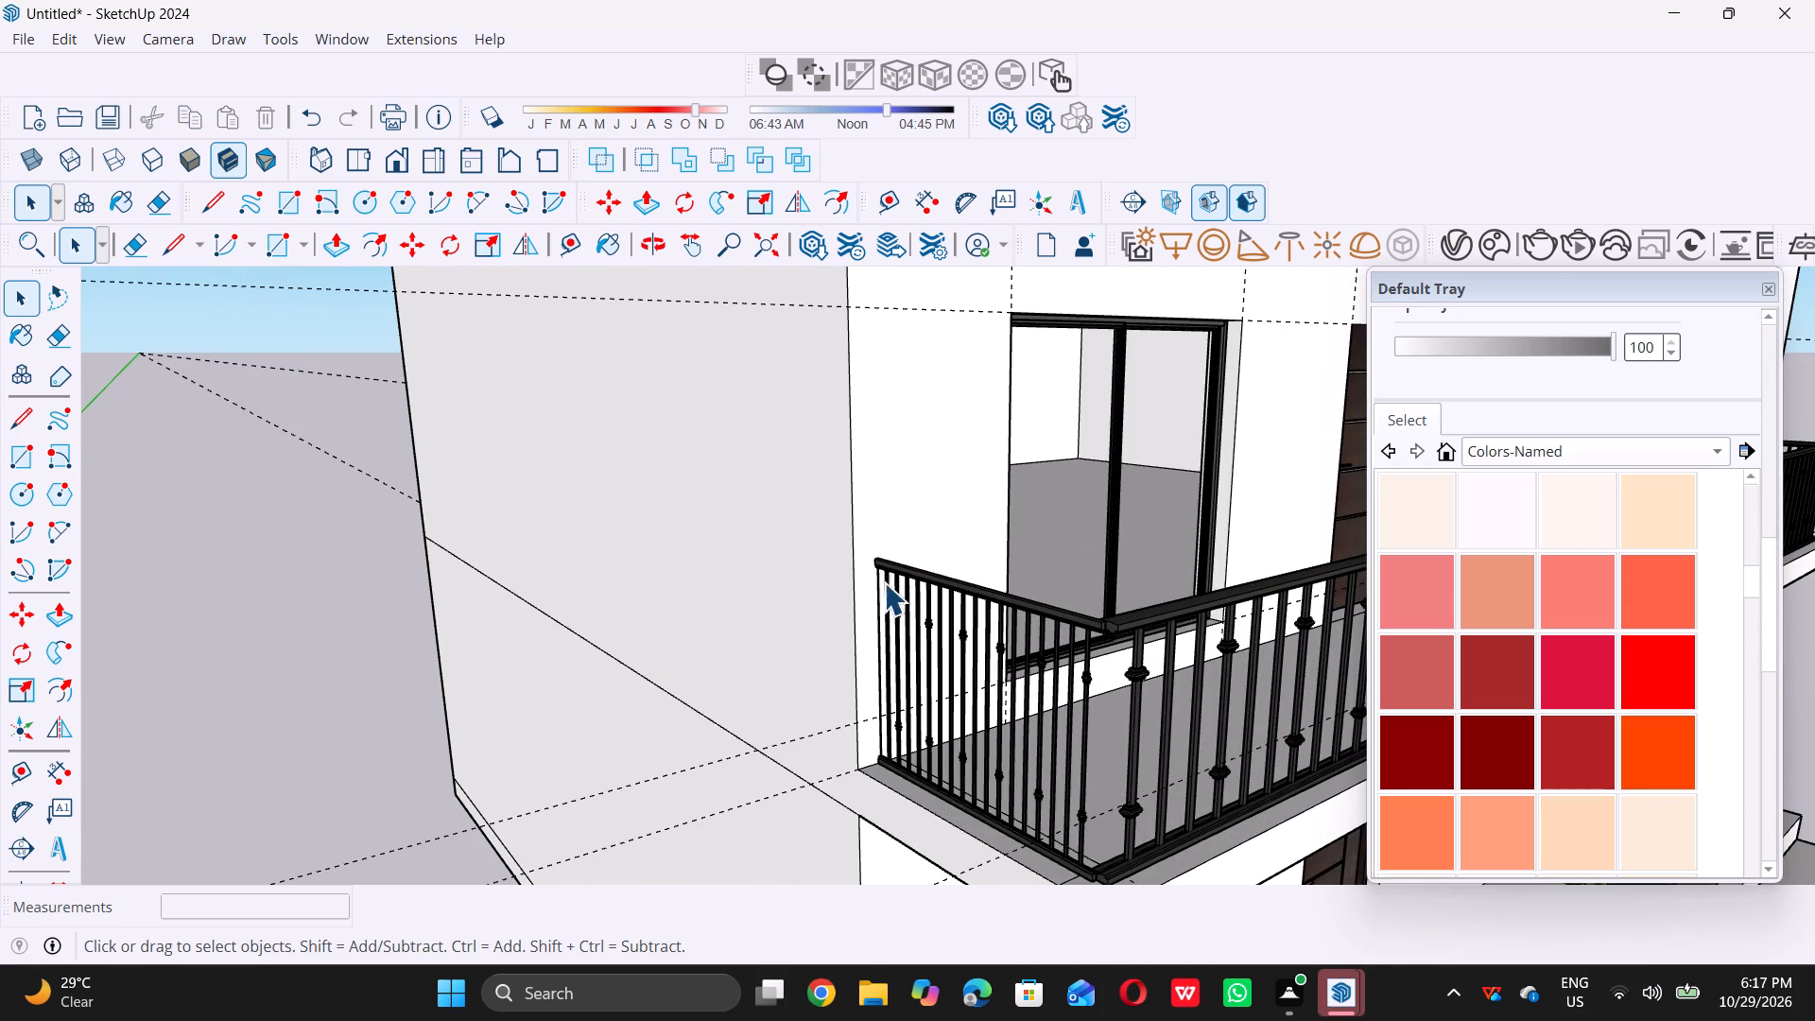
scroll(870, 763, "up", 6)
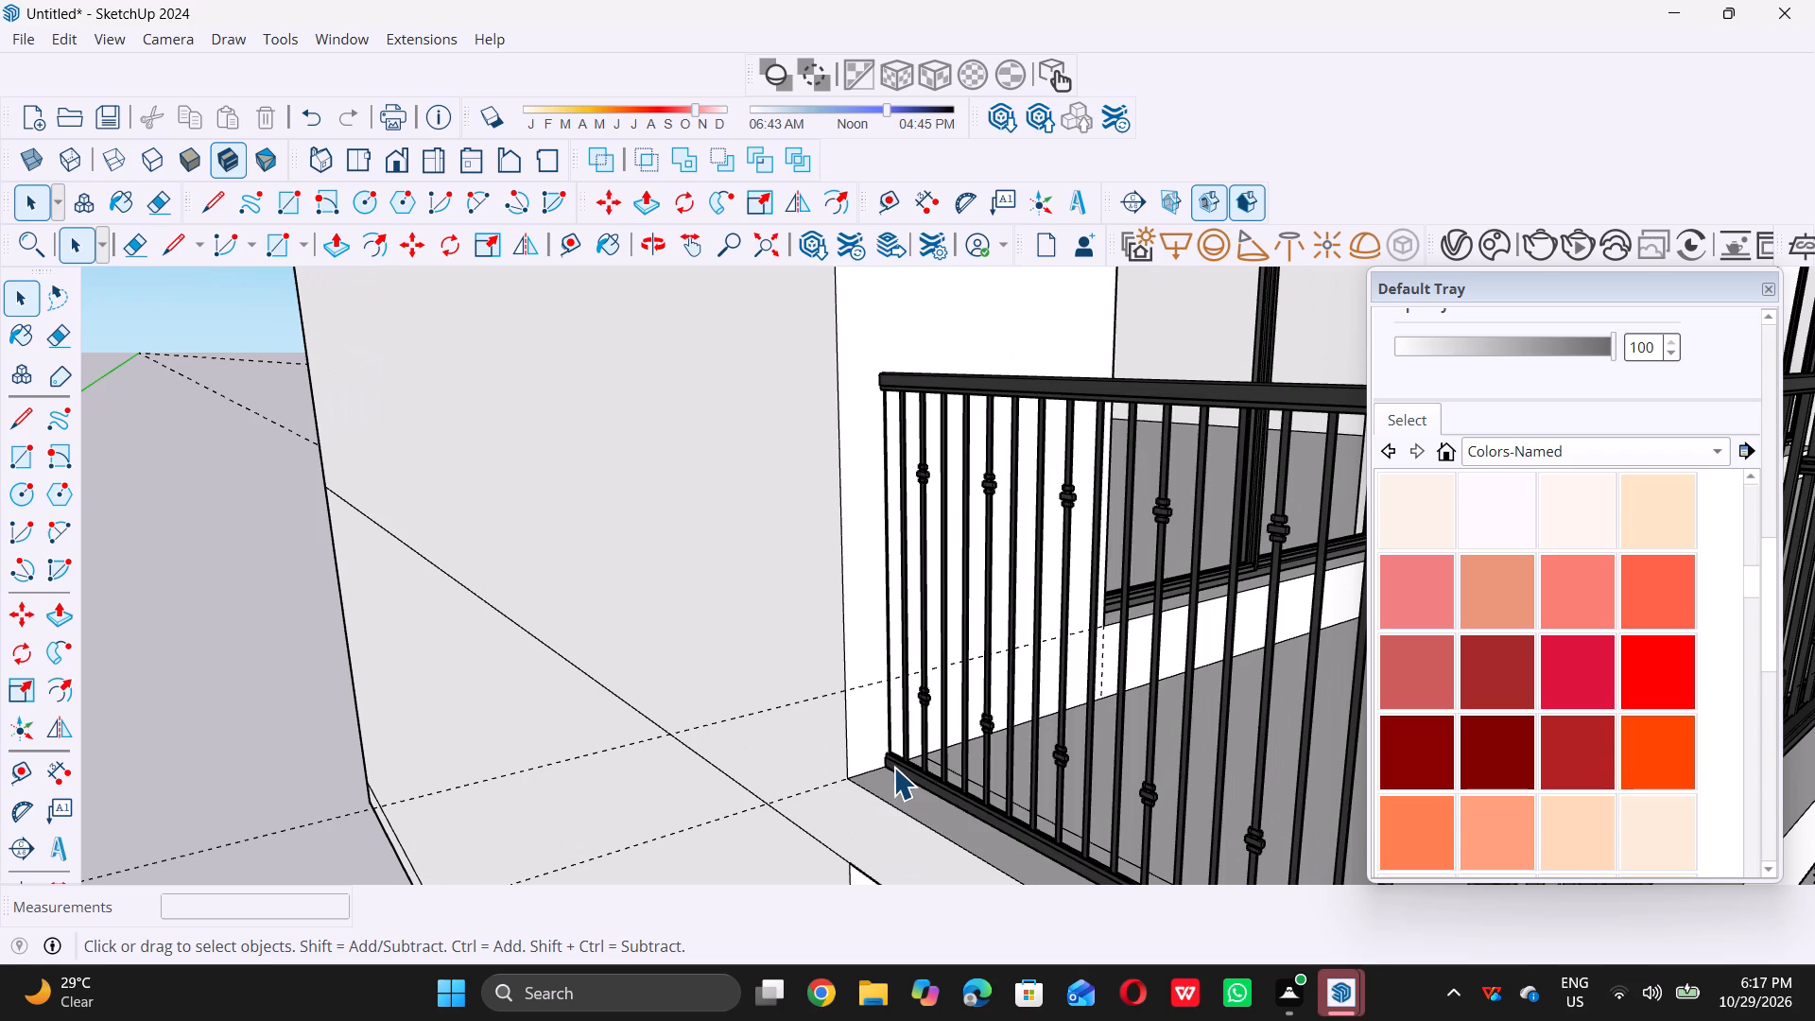
triple_click(893, 767)
scroll(893, 767, "down", 5)
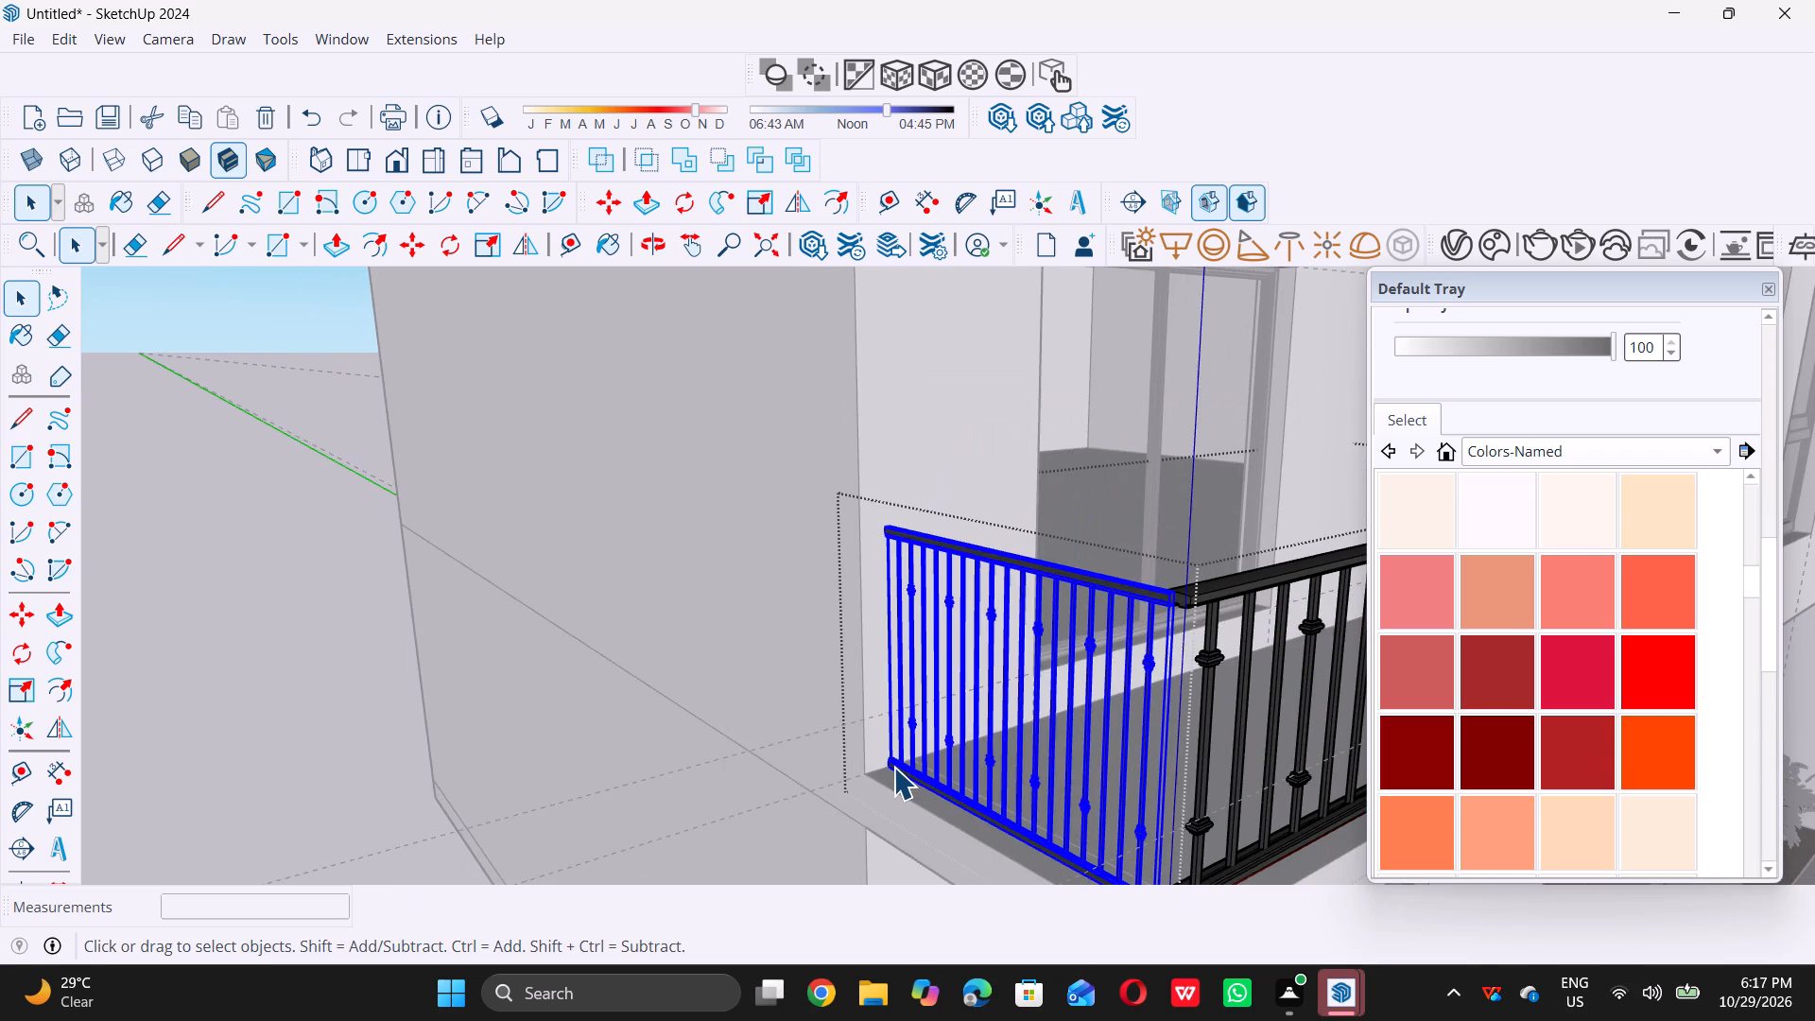
scroll(893, 767, "down", 5)
double_click(339, 625)
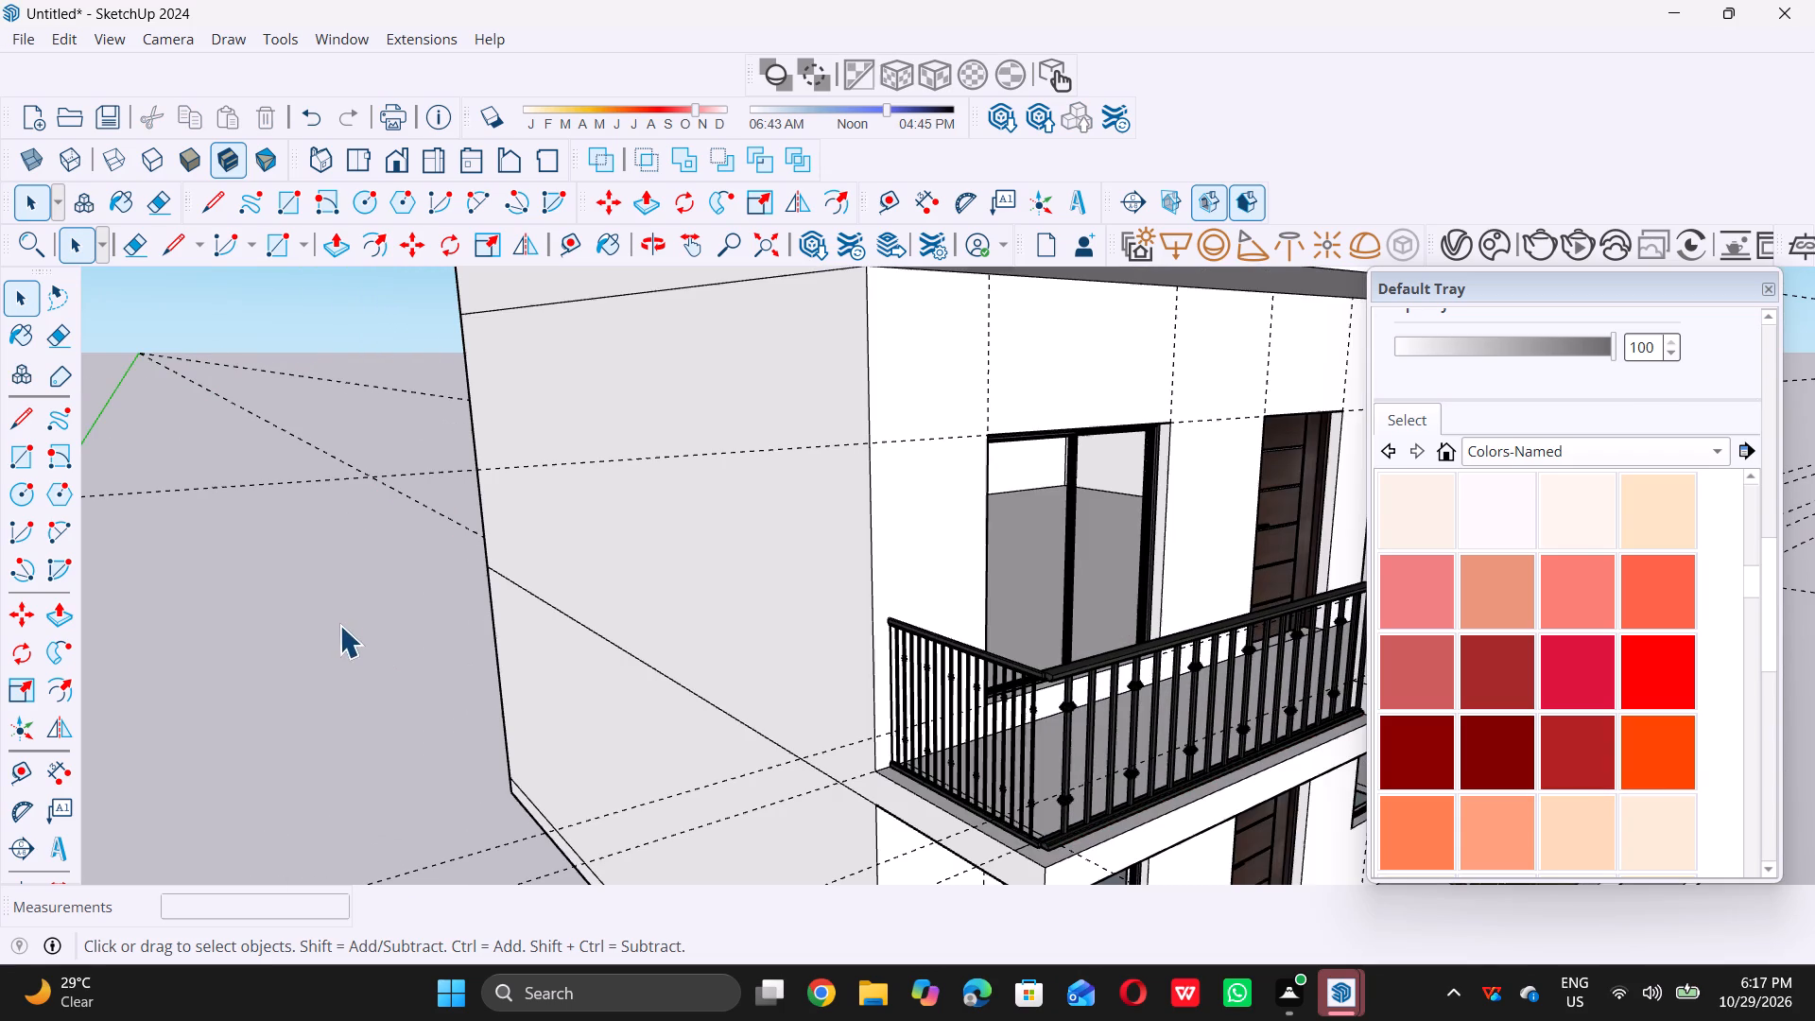
scroll(1060, 861, "up", 4)
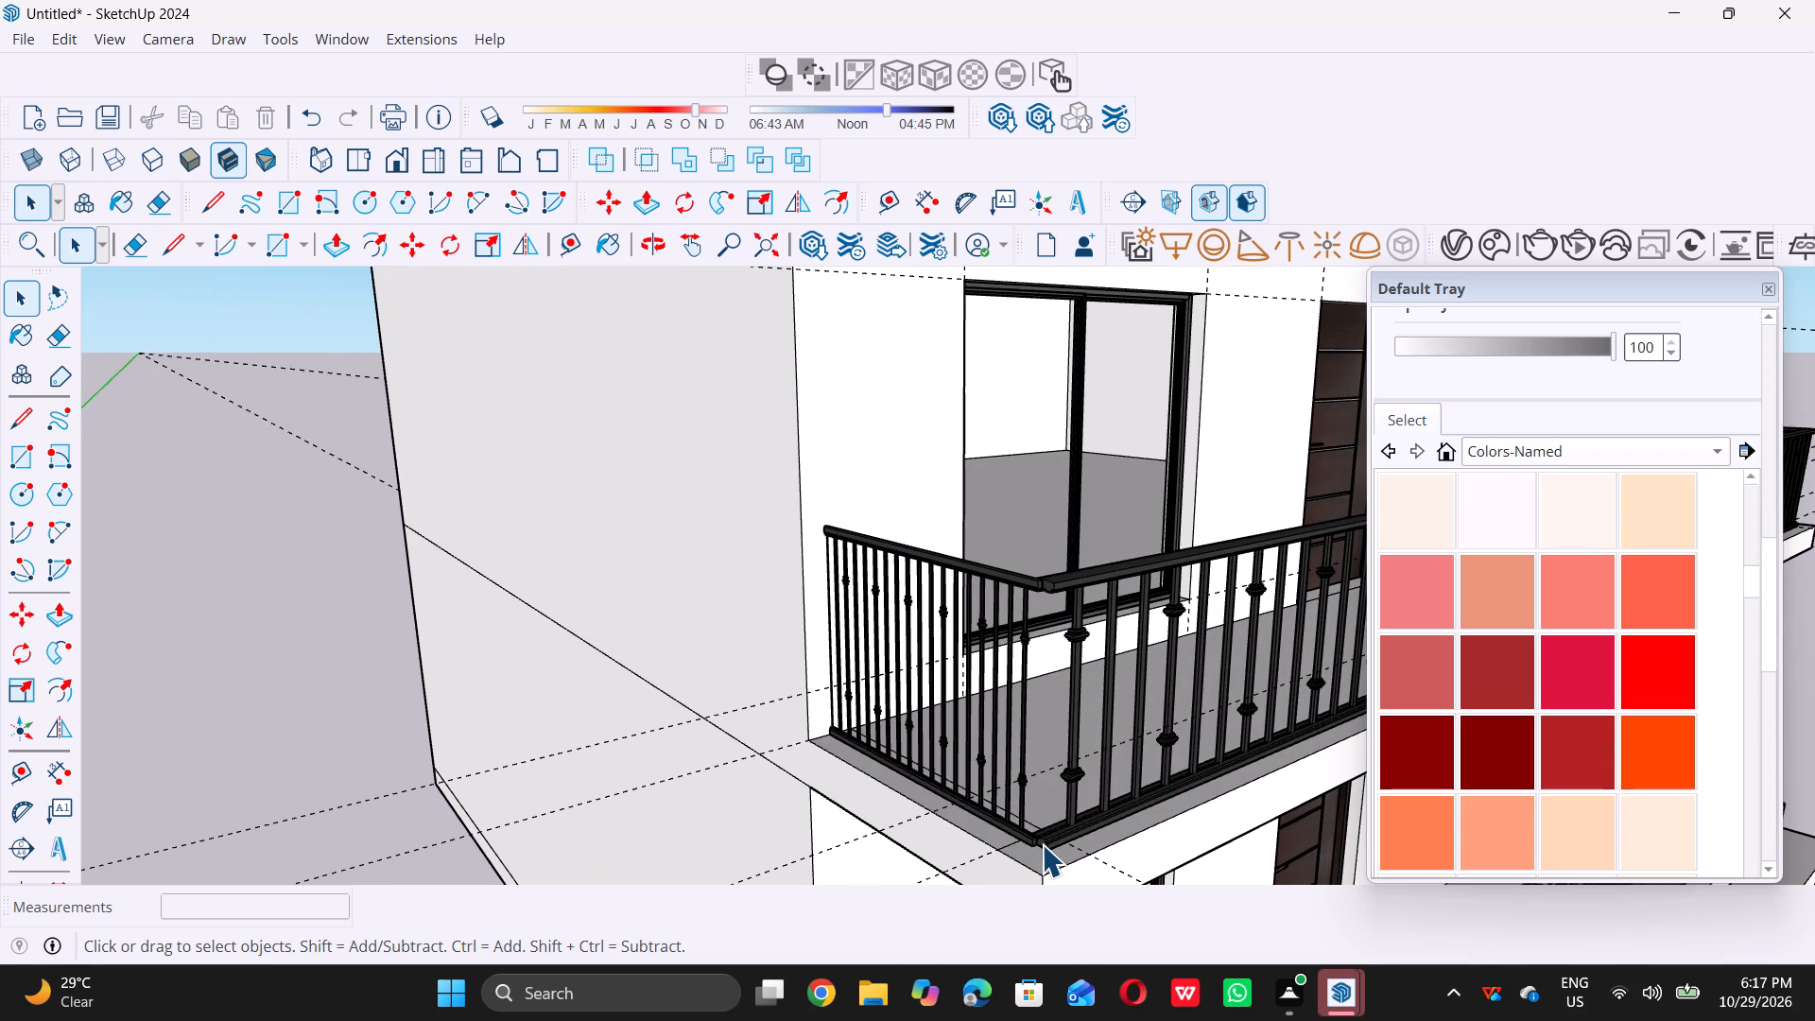
double_click(1042, 844)
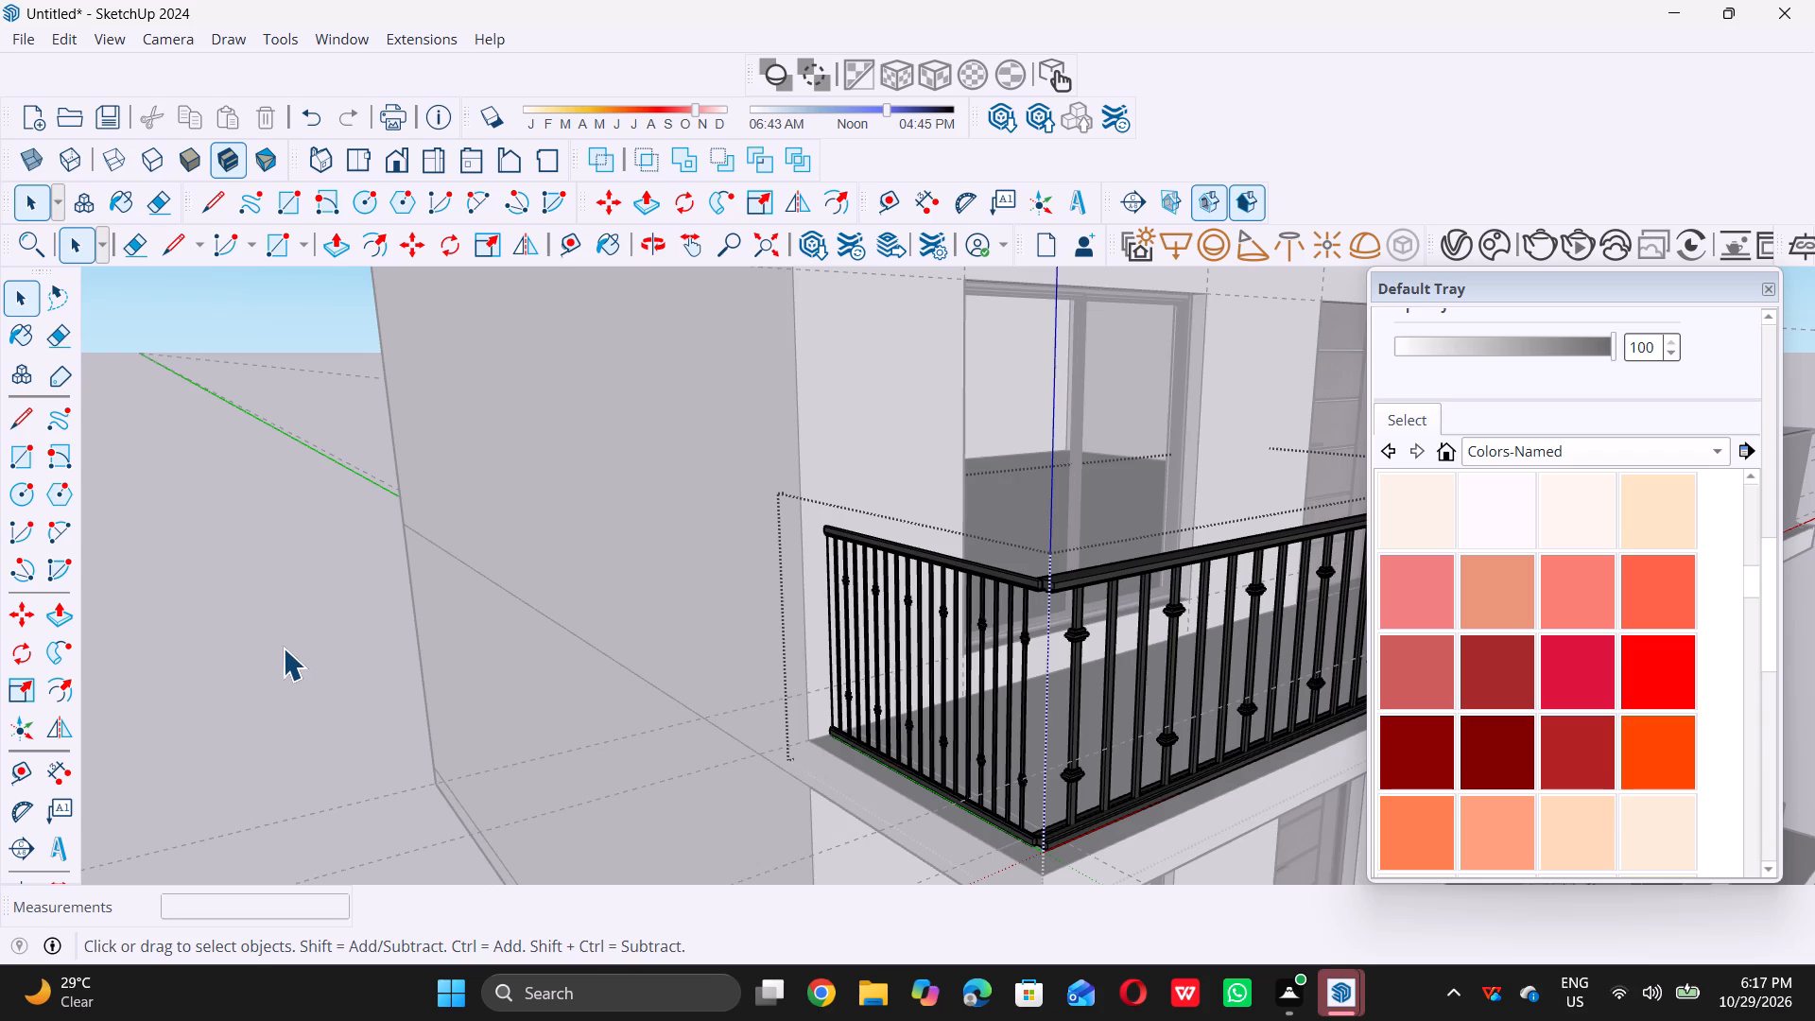
double_click(283, 648)
Copy the middle-storey railing group straight up about 10' 9" onto the top-storey balcony slab directly above, using its bottom wall-end corner as reference.
left_click(926, 783)
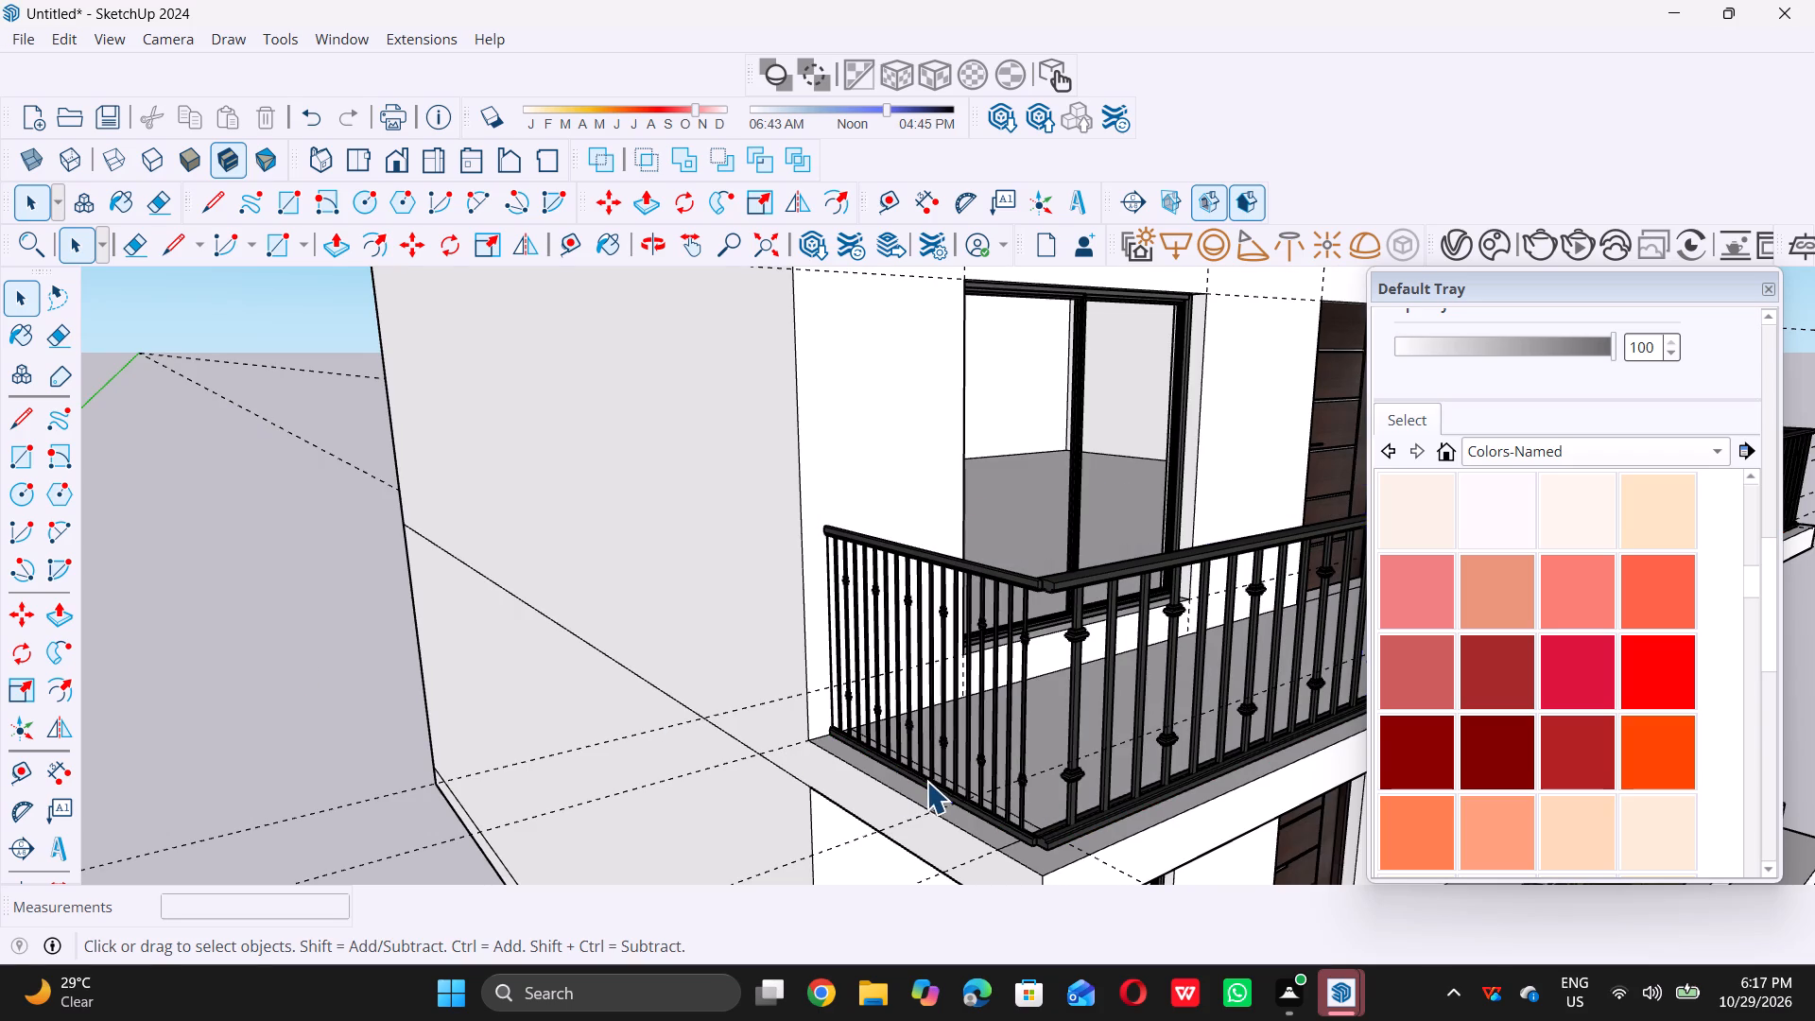
scroll(802, 737, "up", 8)
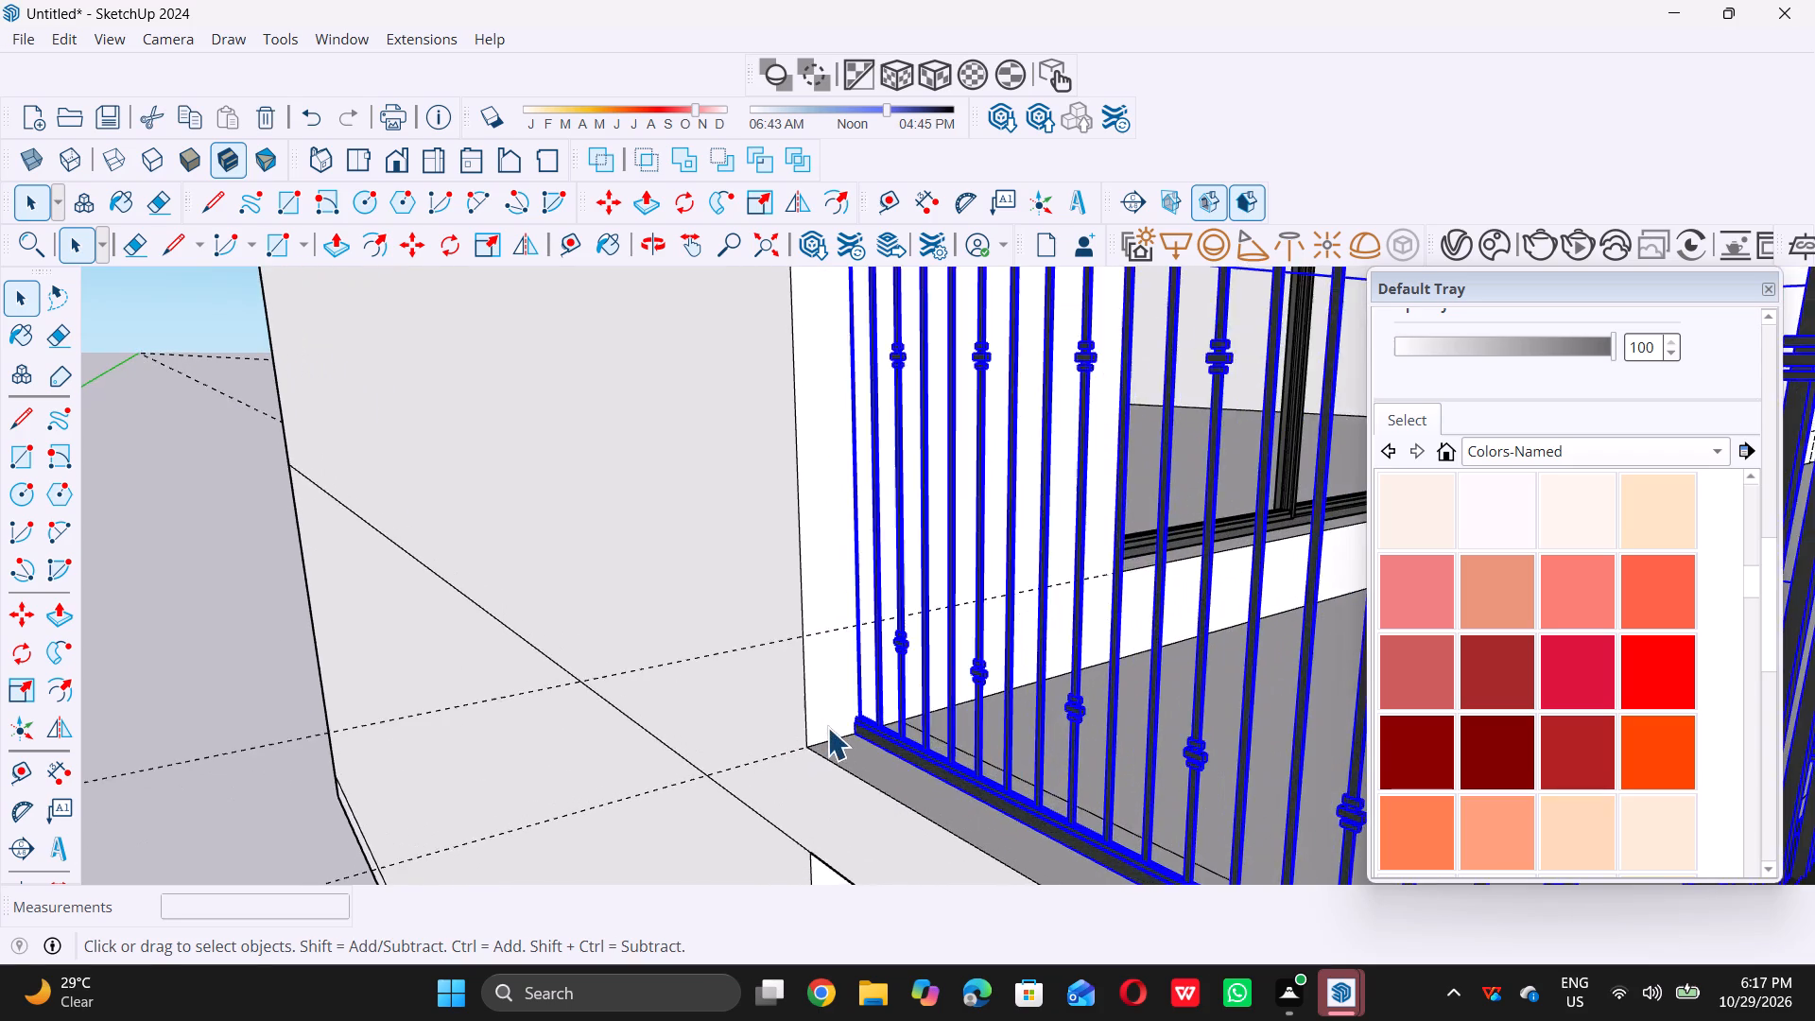
scroll(827, 727, "up", 12)
key("m")
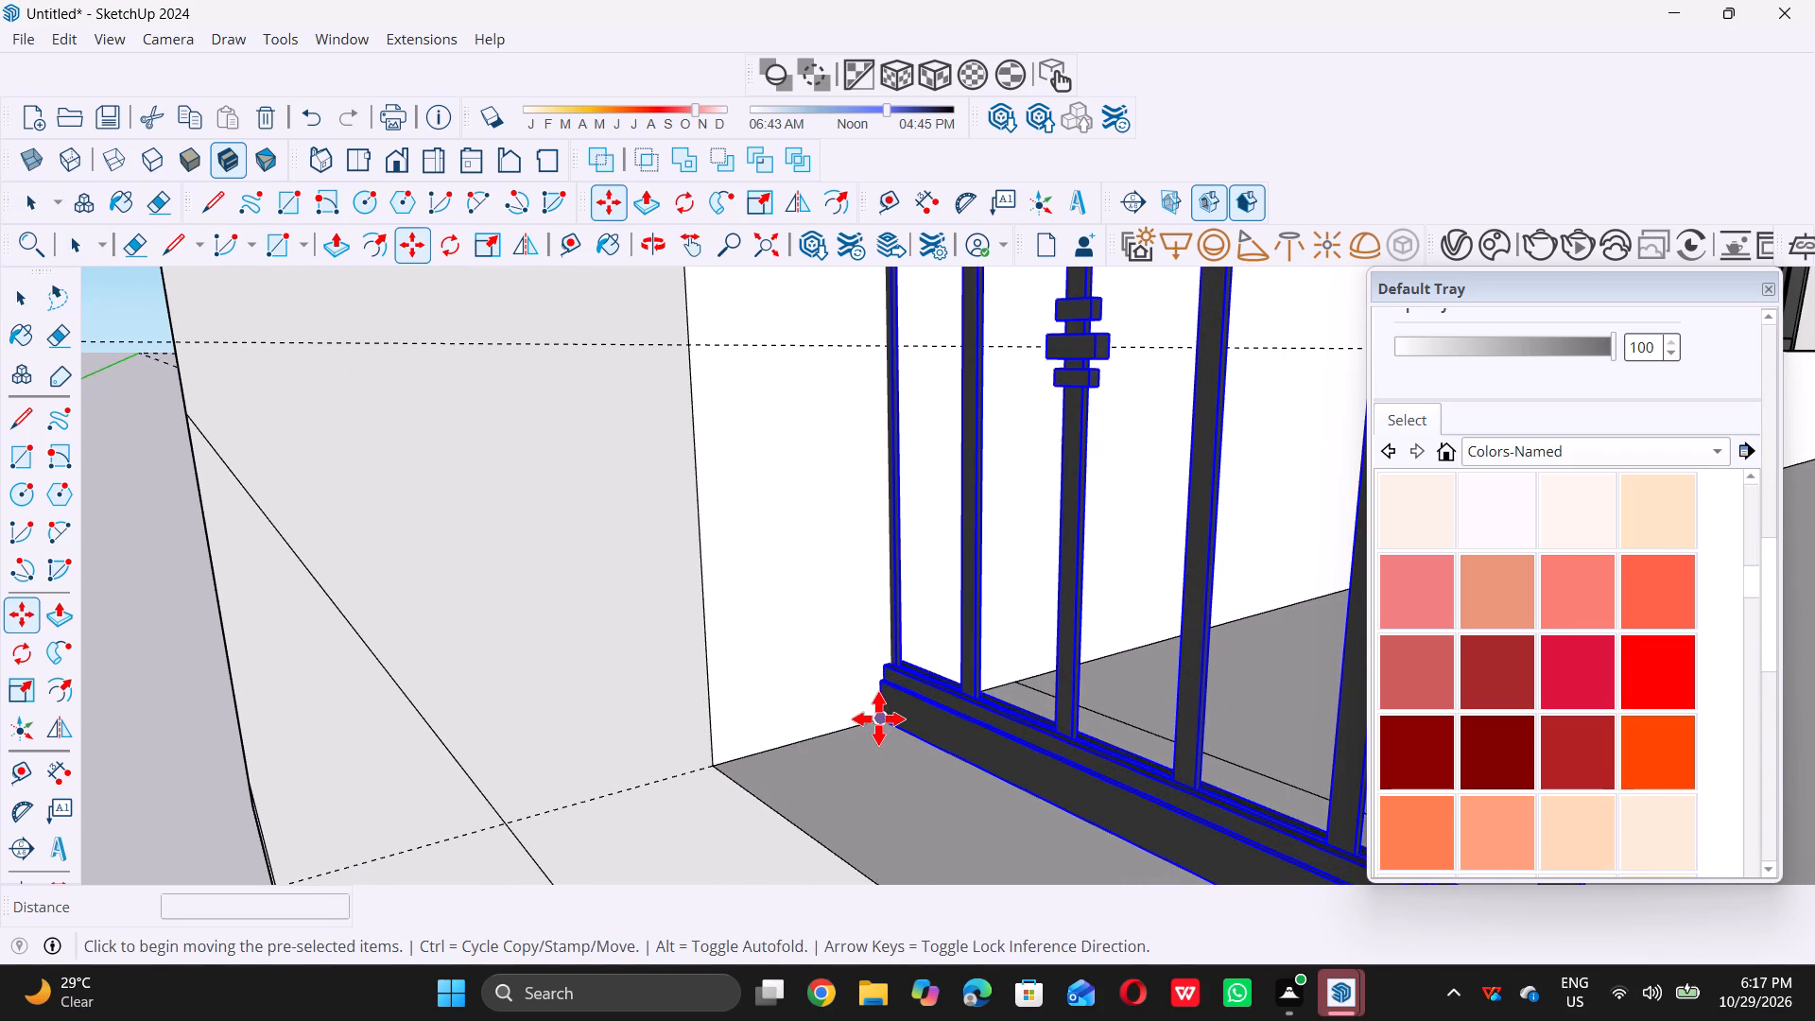
scroll(878, 717, "up", 9)
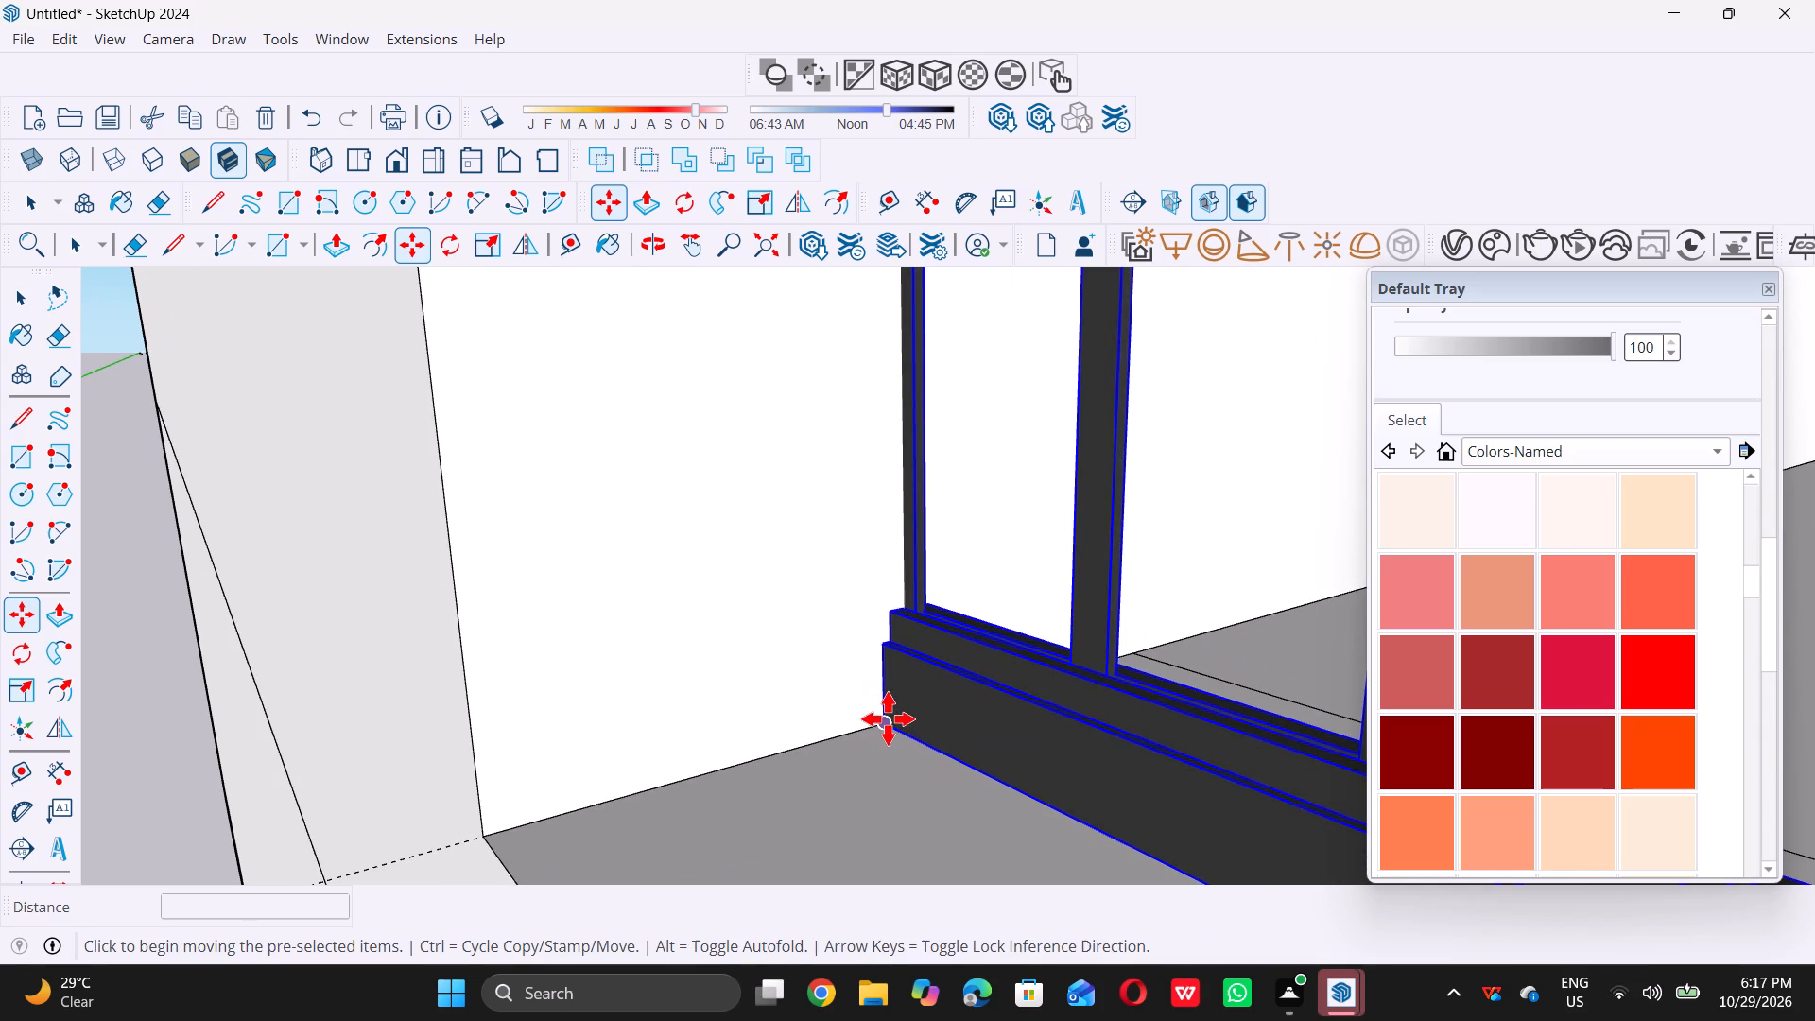
left_click(887, 721)
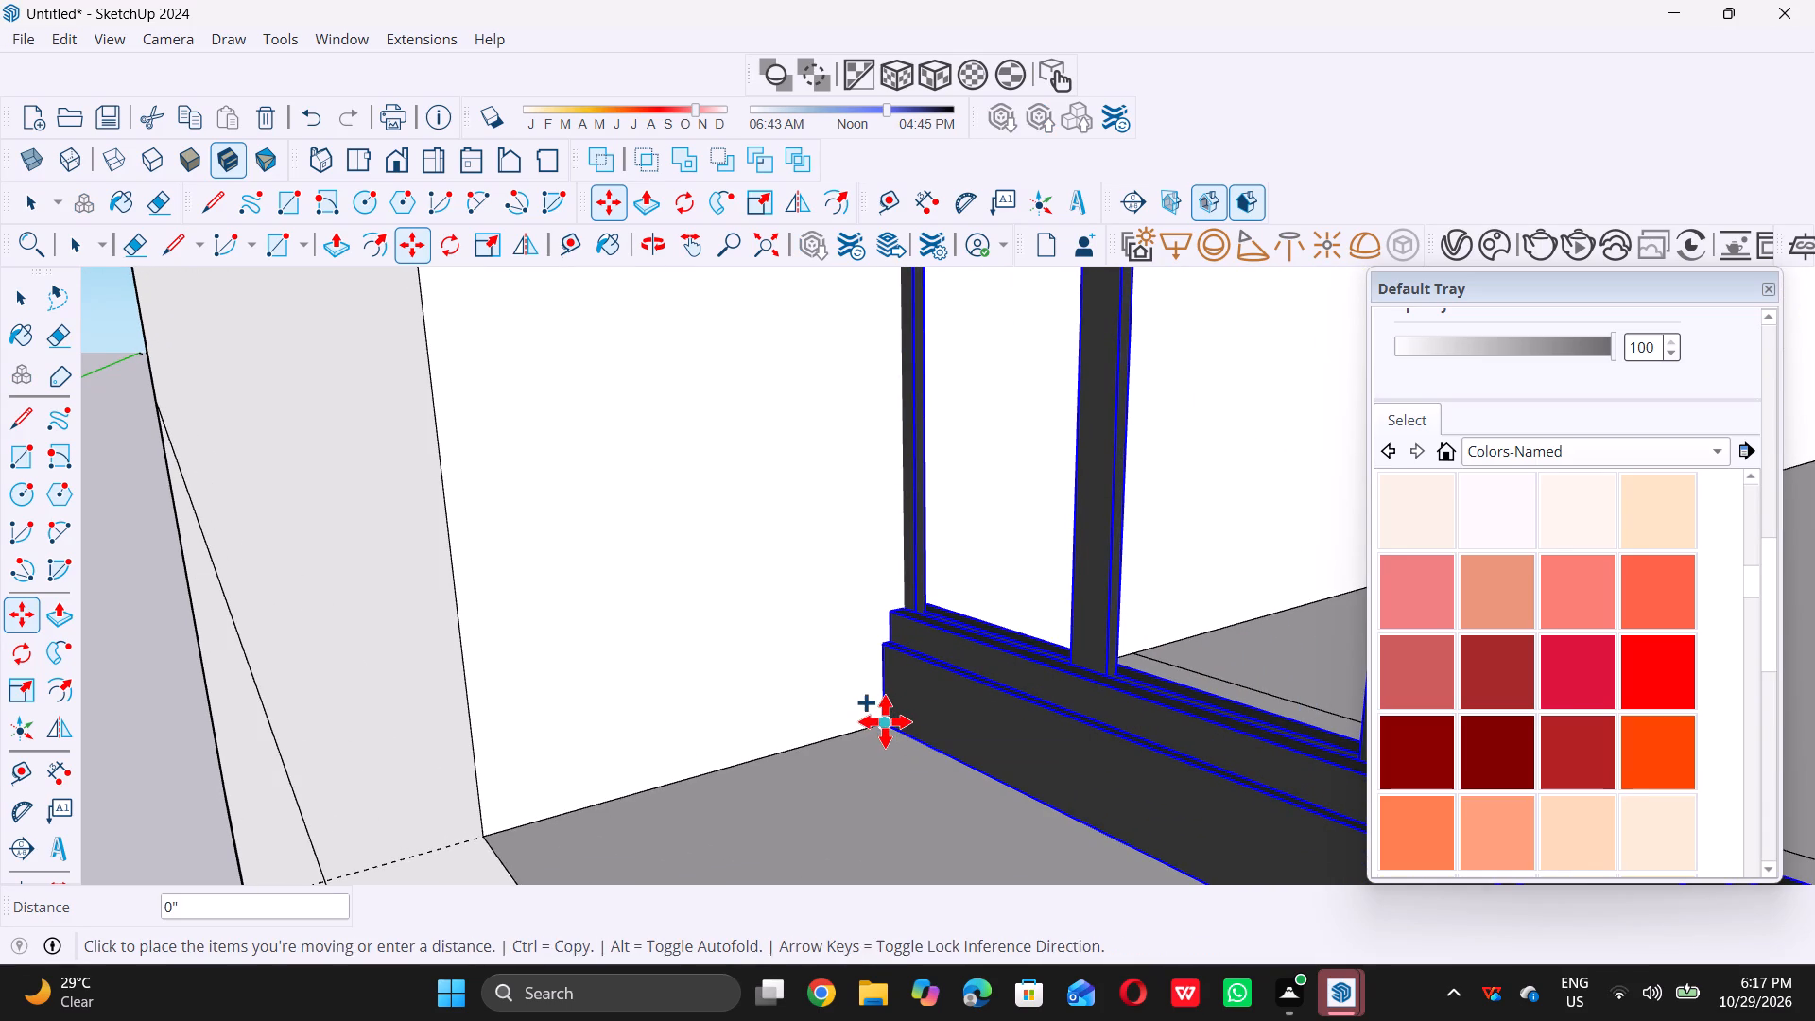
scroll(885, 721, "down", 20)
scroll(885, 721, "down", 10)
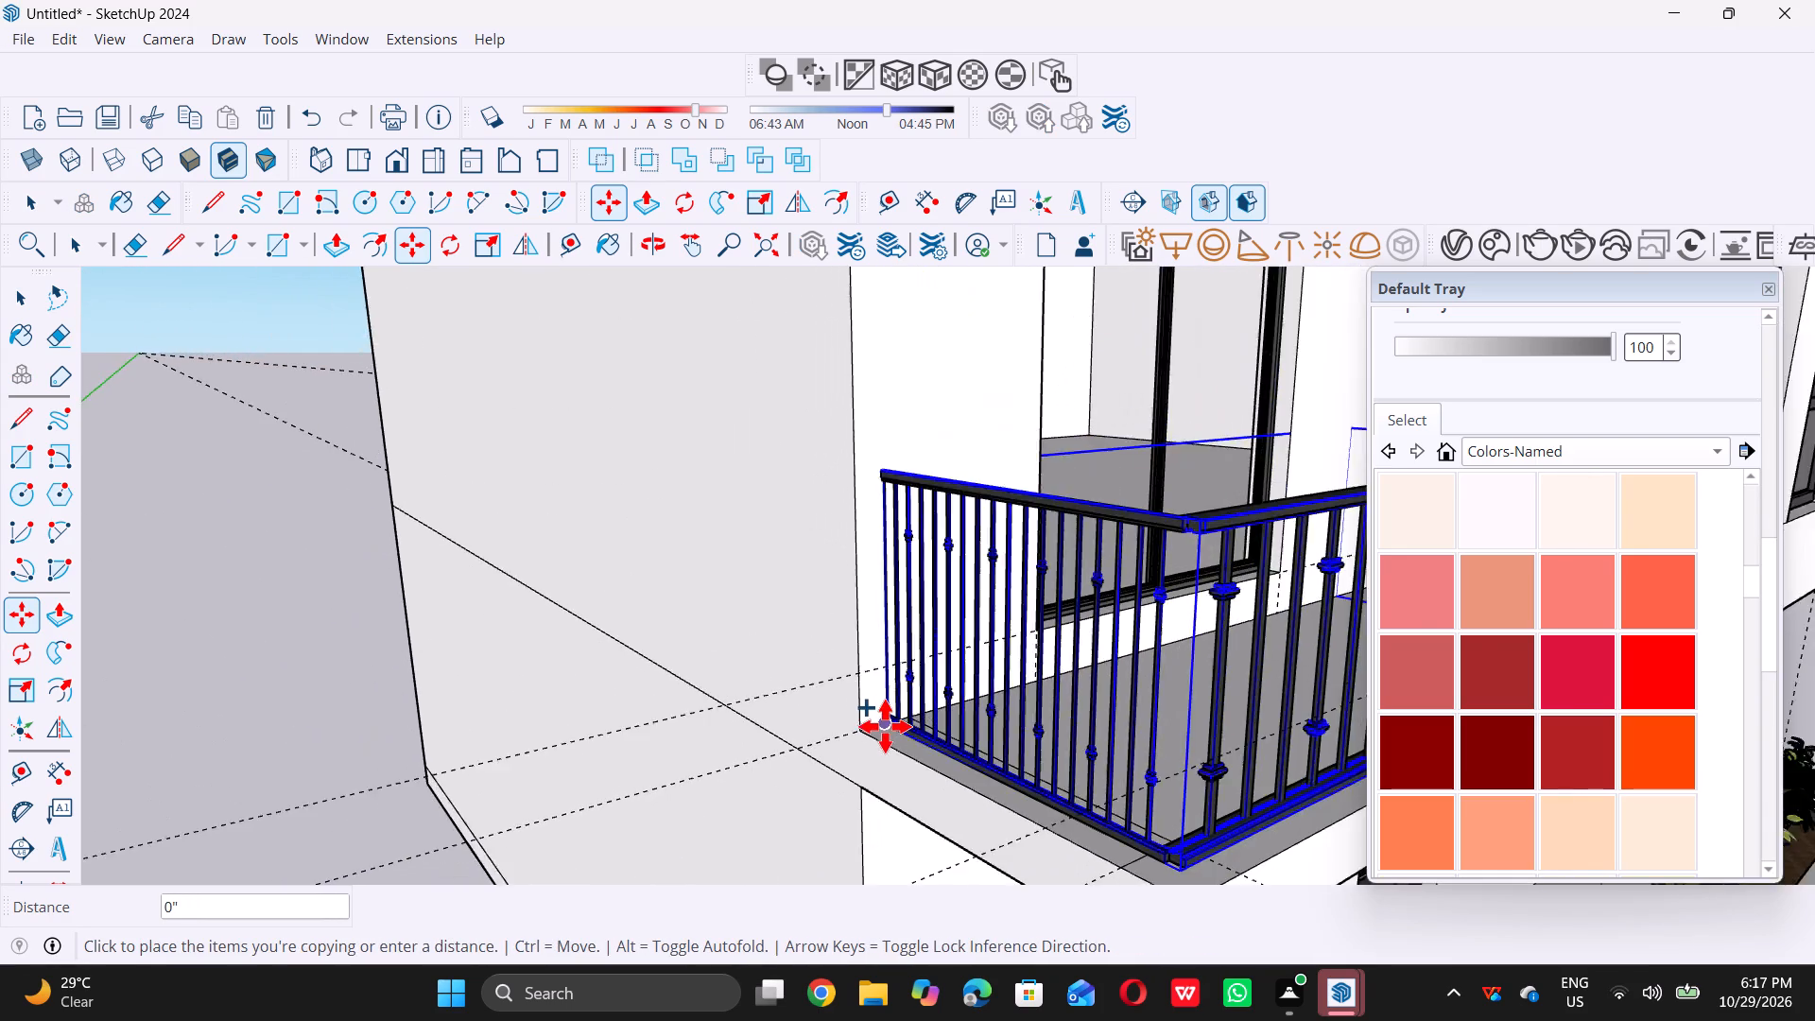
scroll(885, 726, "down", 15)
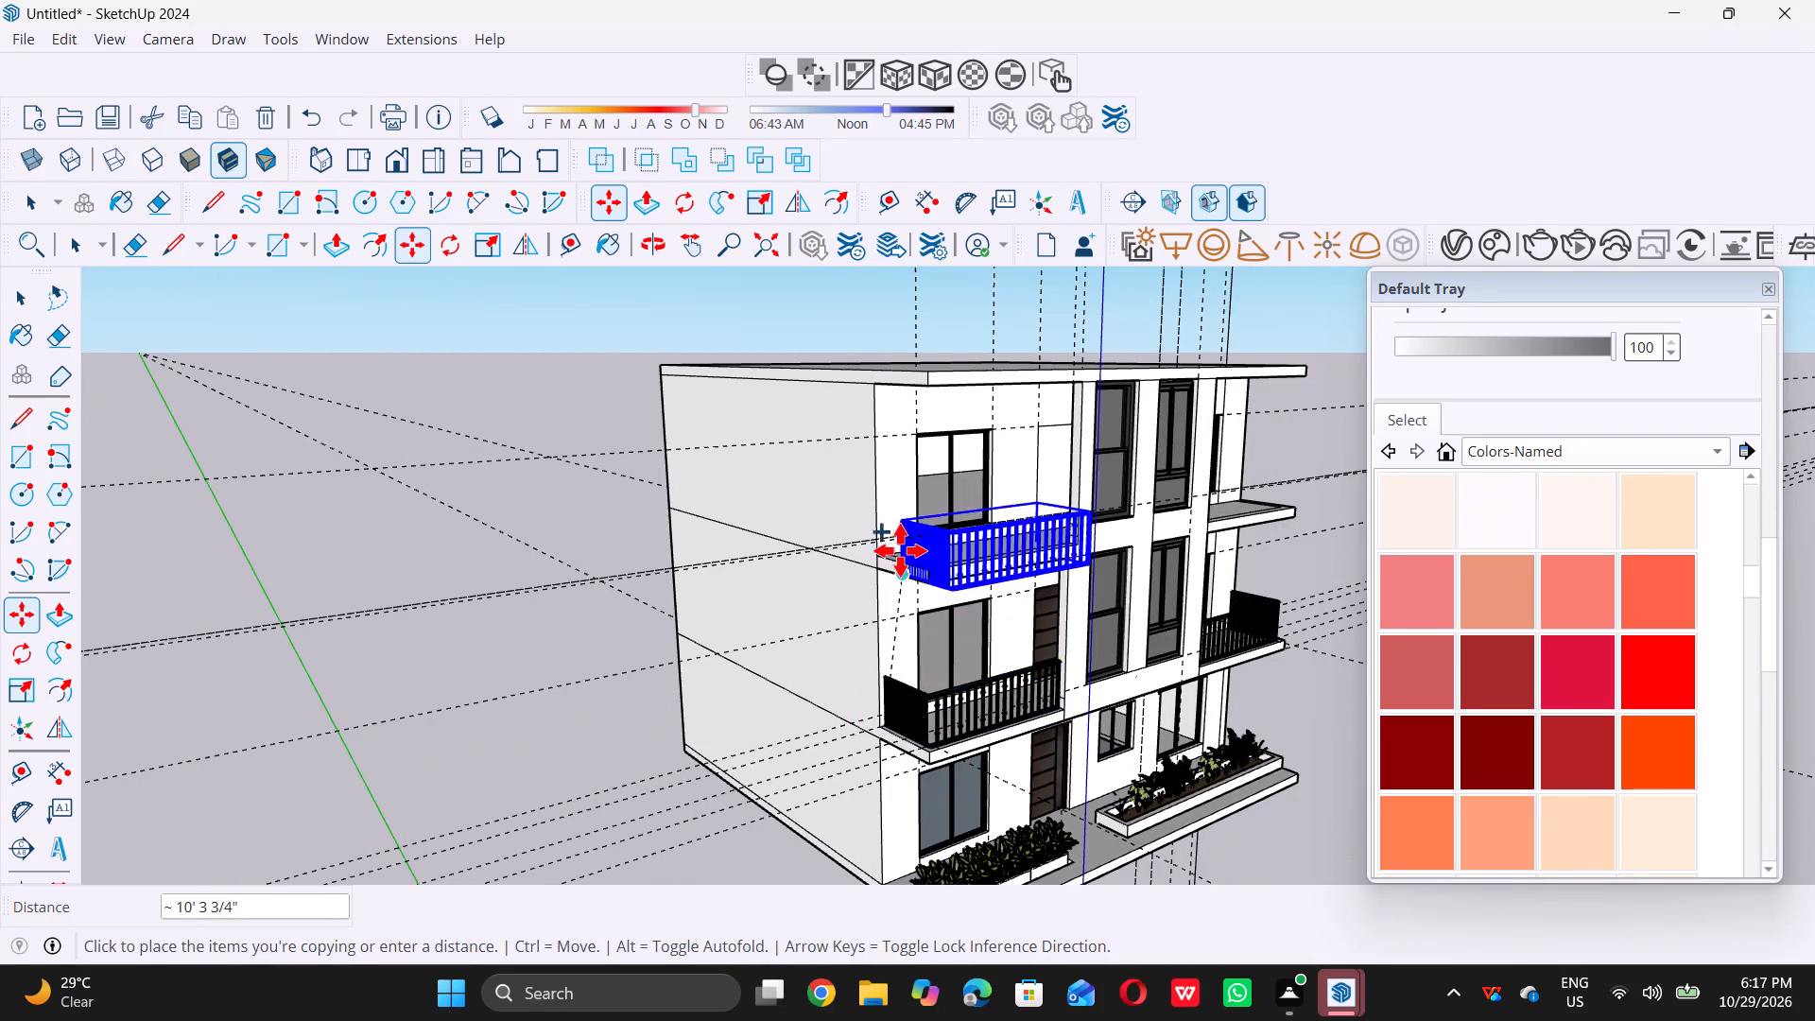
scroll(891, 541, "up", 4)
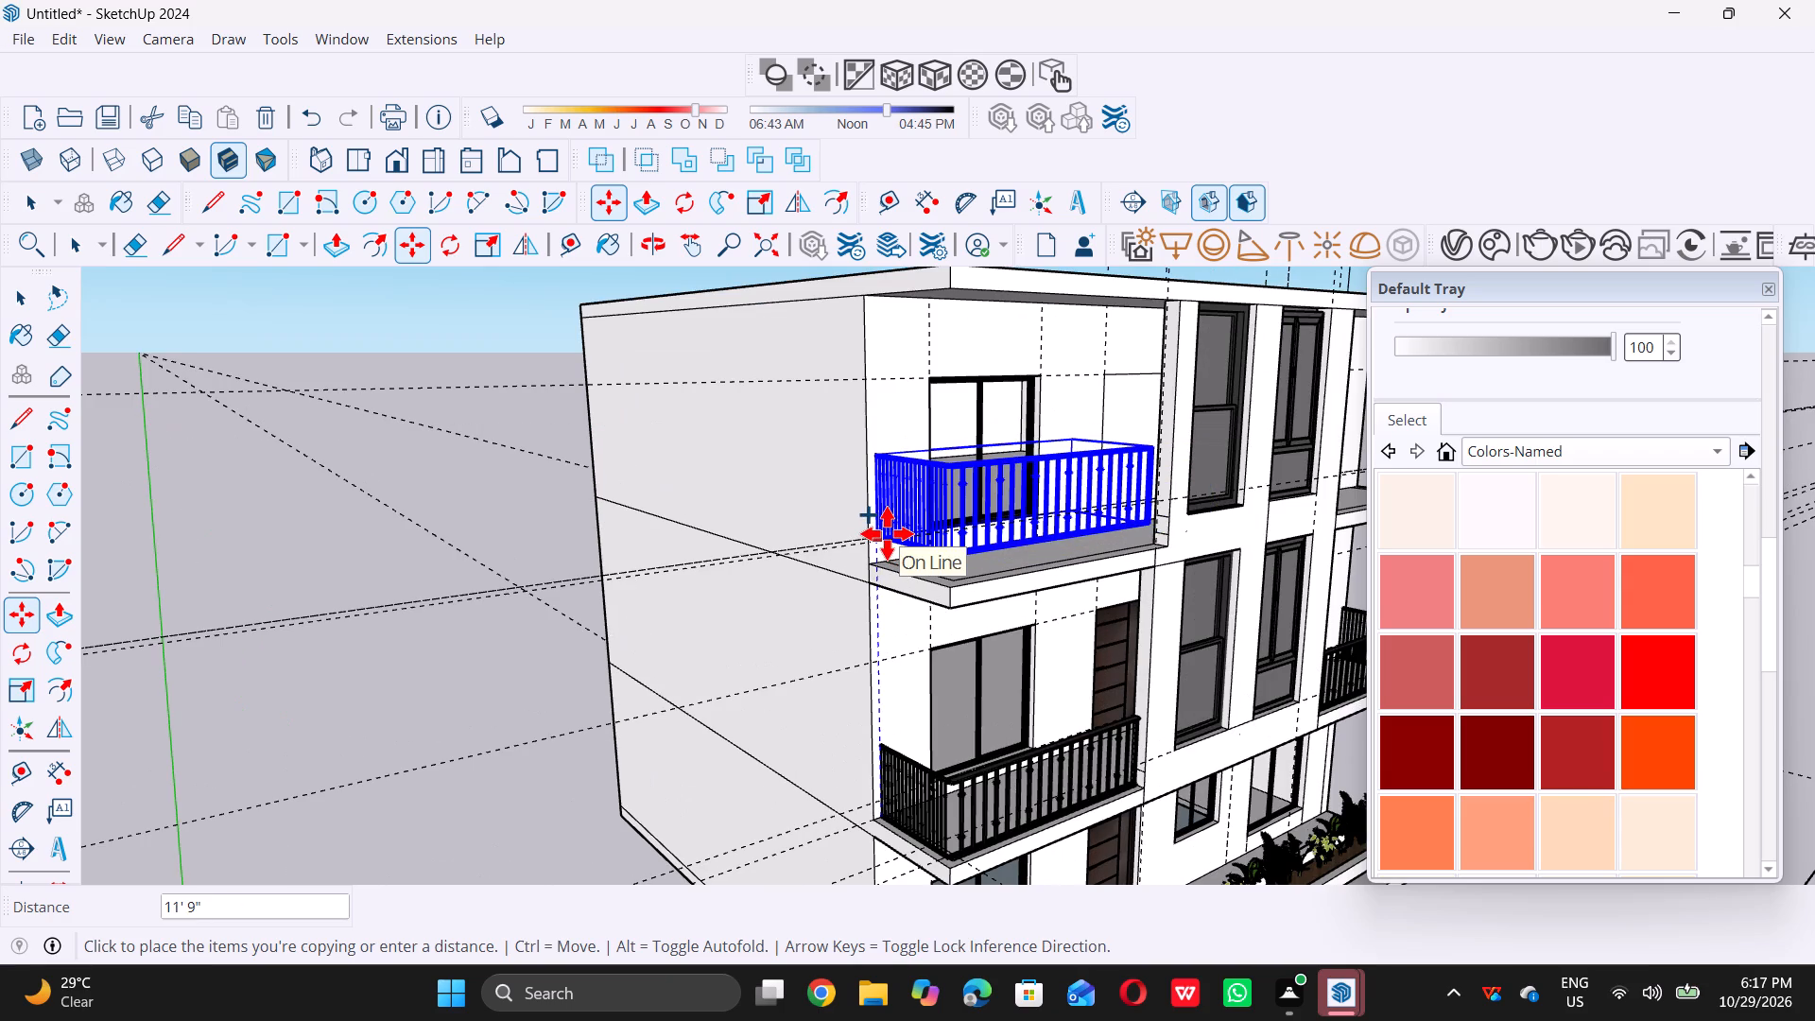
scroll(887, 533, "up", 17)
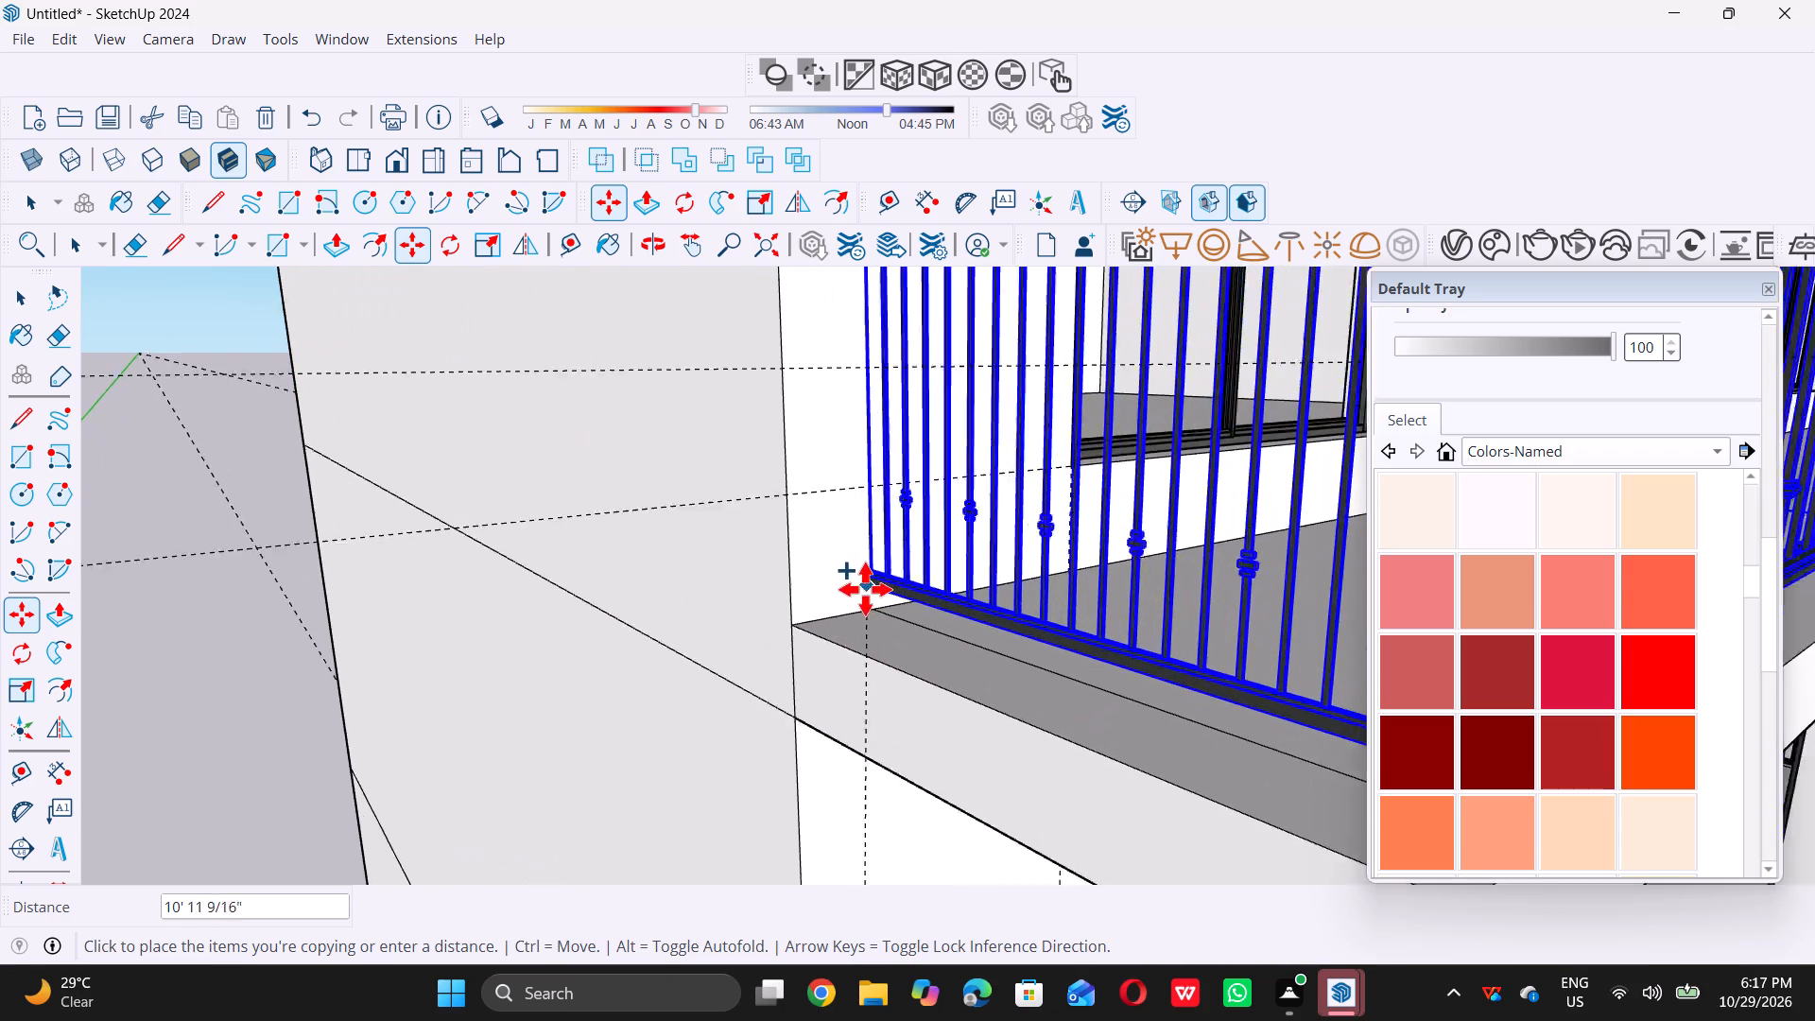
scroll(864, 591, "up", 3)
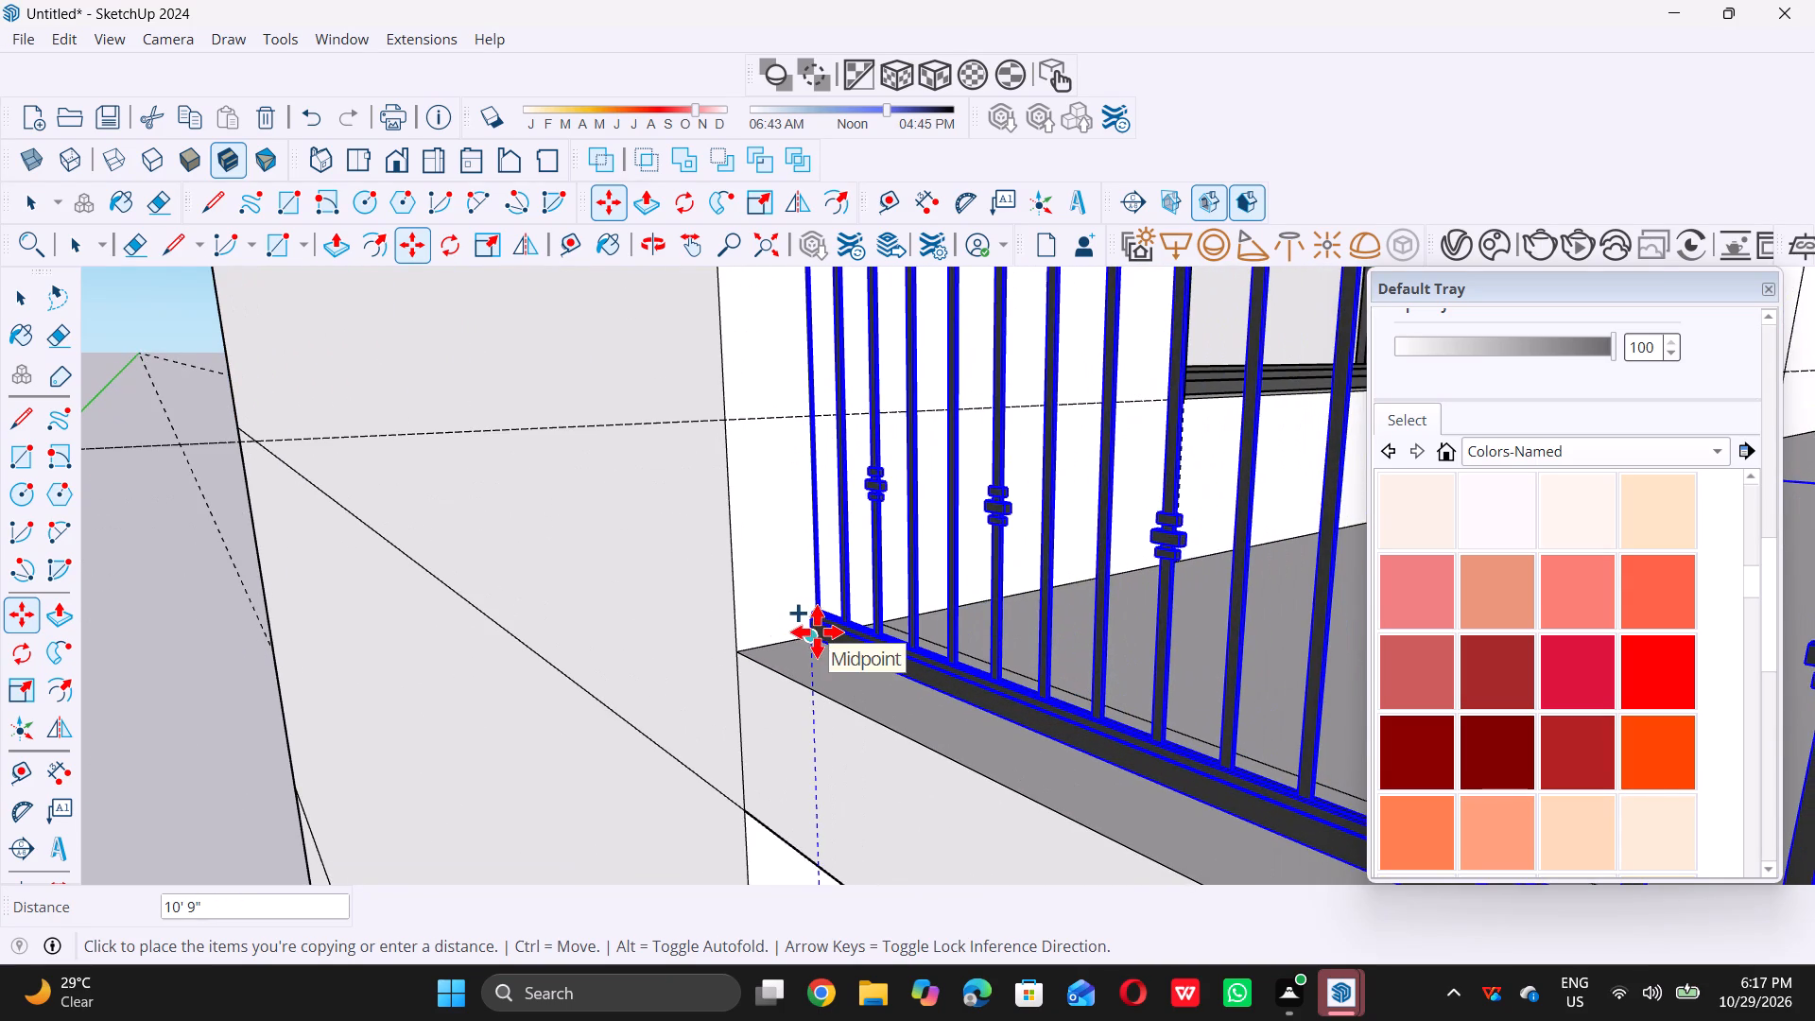
left_click(817, 632)
key("space")
scroll(818, 630, "down", 11)
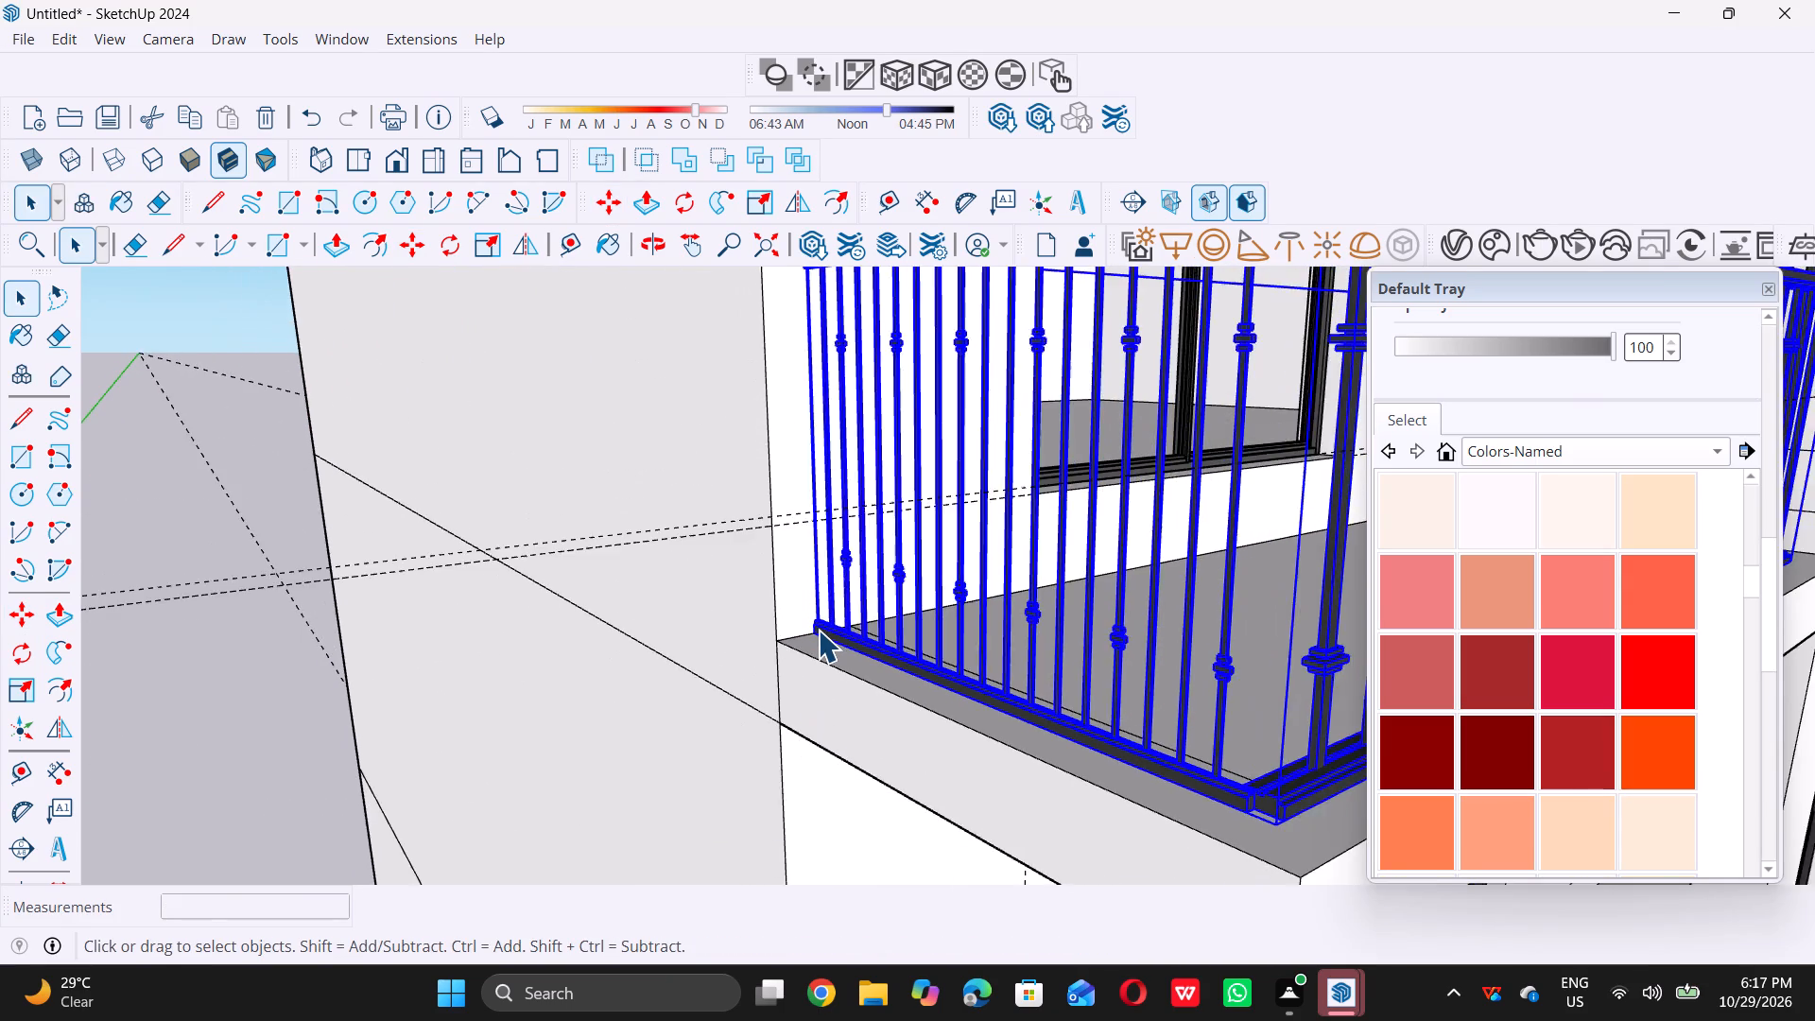
scroll(818, 630, "down", 20)
scroll(818, 630, "down", 3)
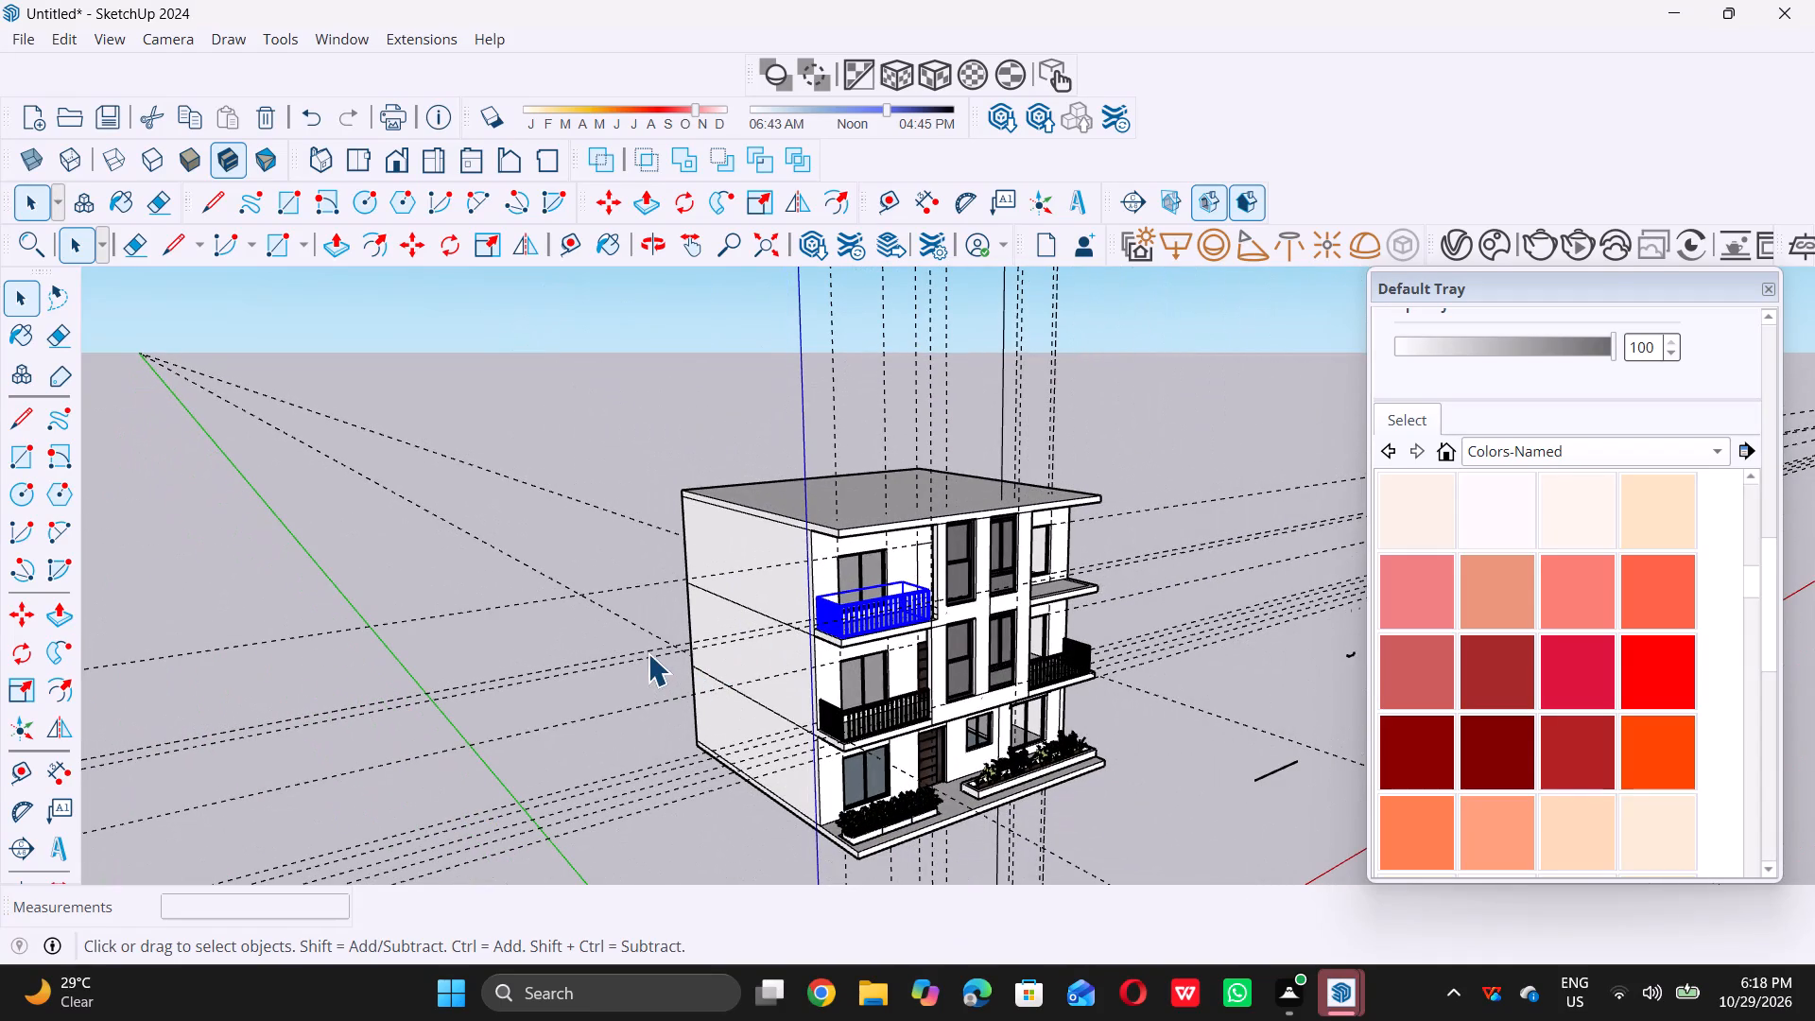
key("space")
double_click(529, 631)
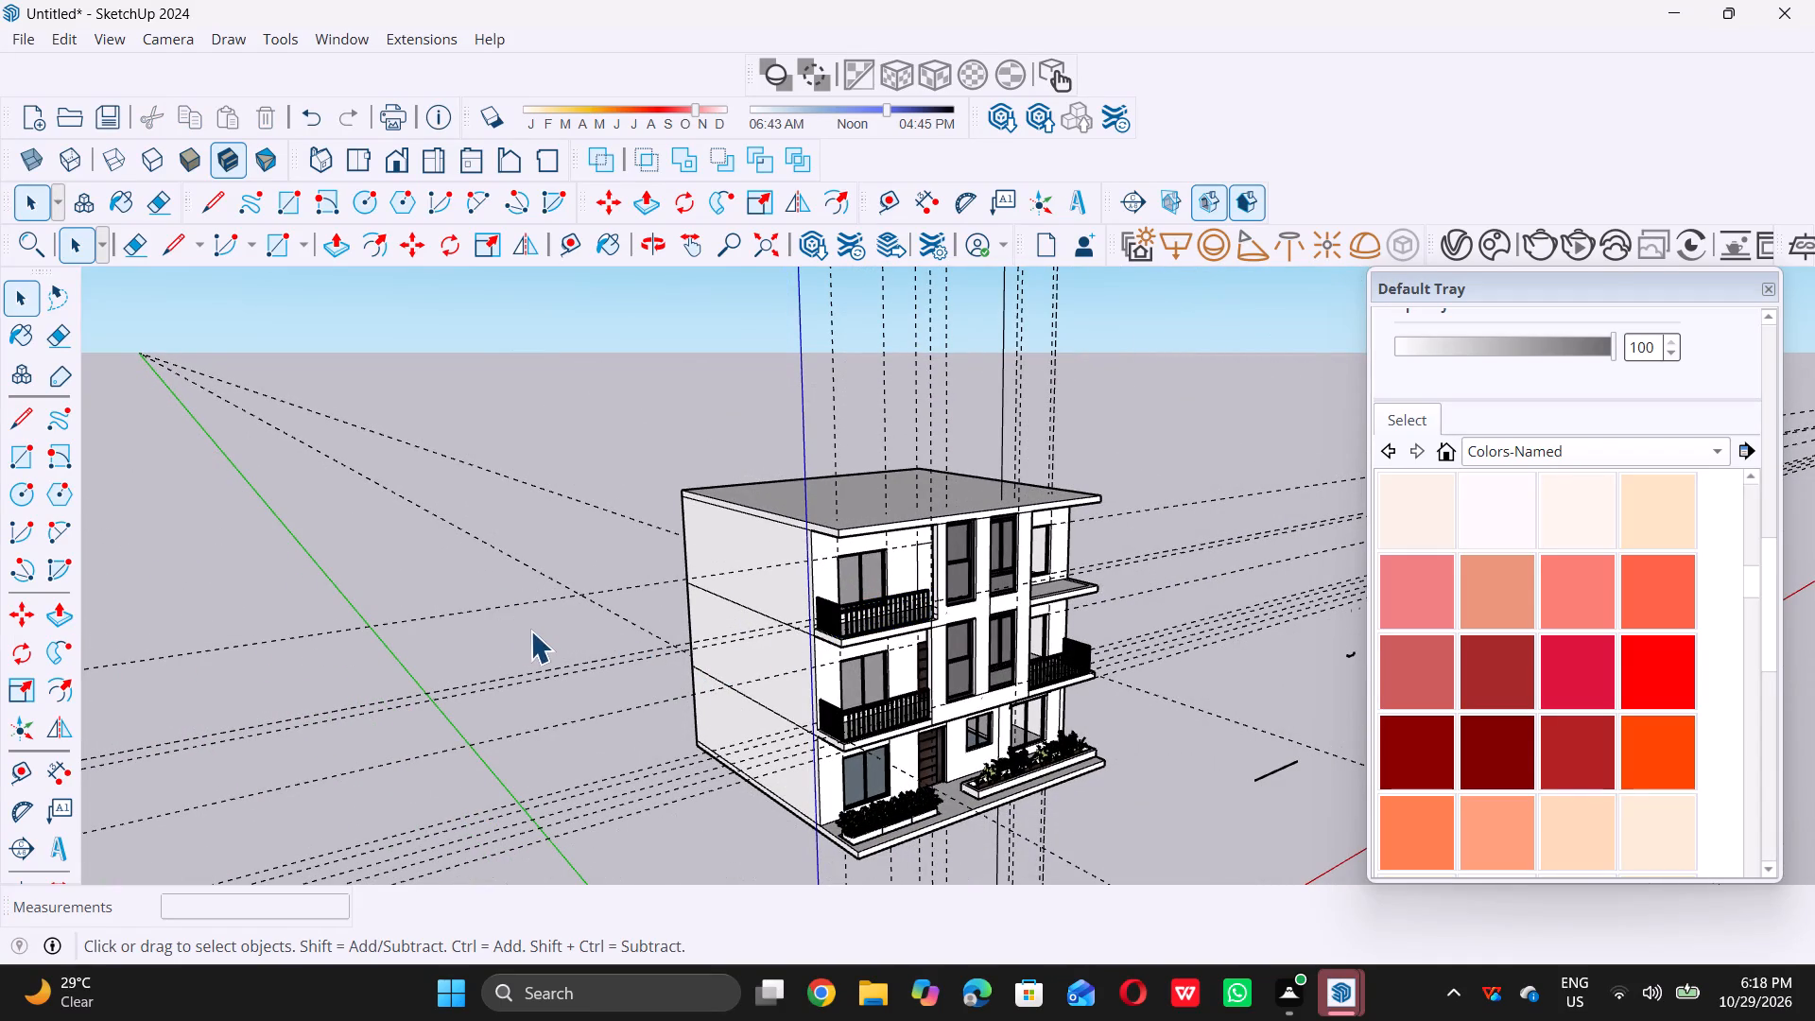
Examine from the front how the copied railing sits on the top-storey balcony.
scroll(934, 671, "down", 1)
middle_click_drag(936, 677, 690, 630)
scroll(696, 658, "down", 7)
middle_click_drag(977, 695, 652, 723)
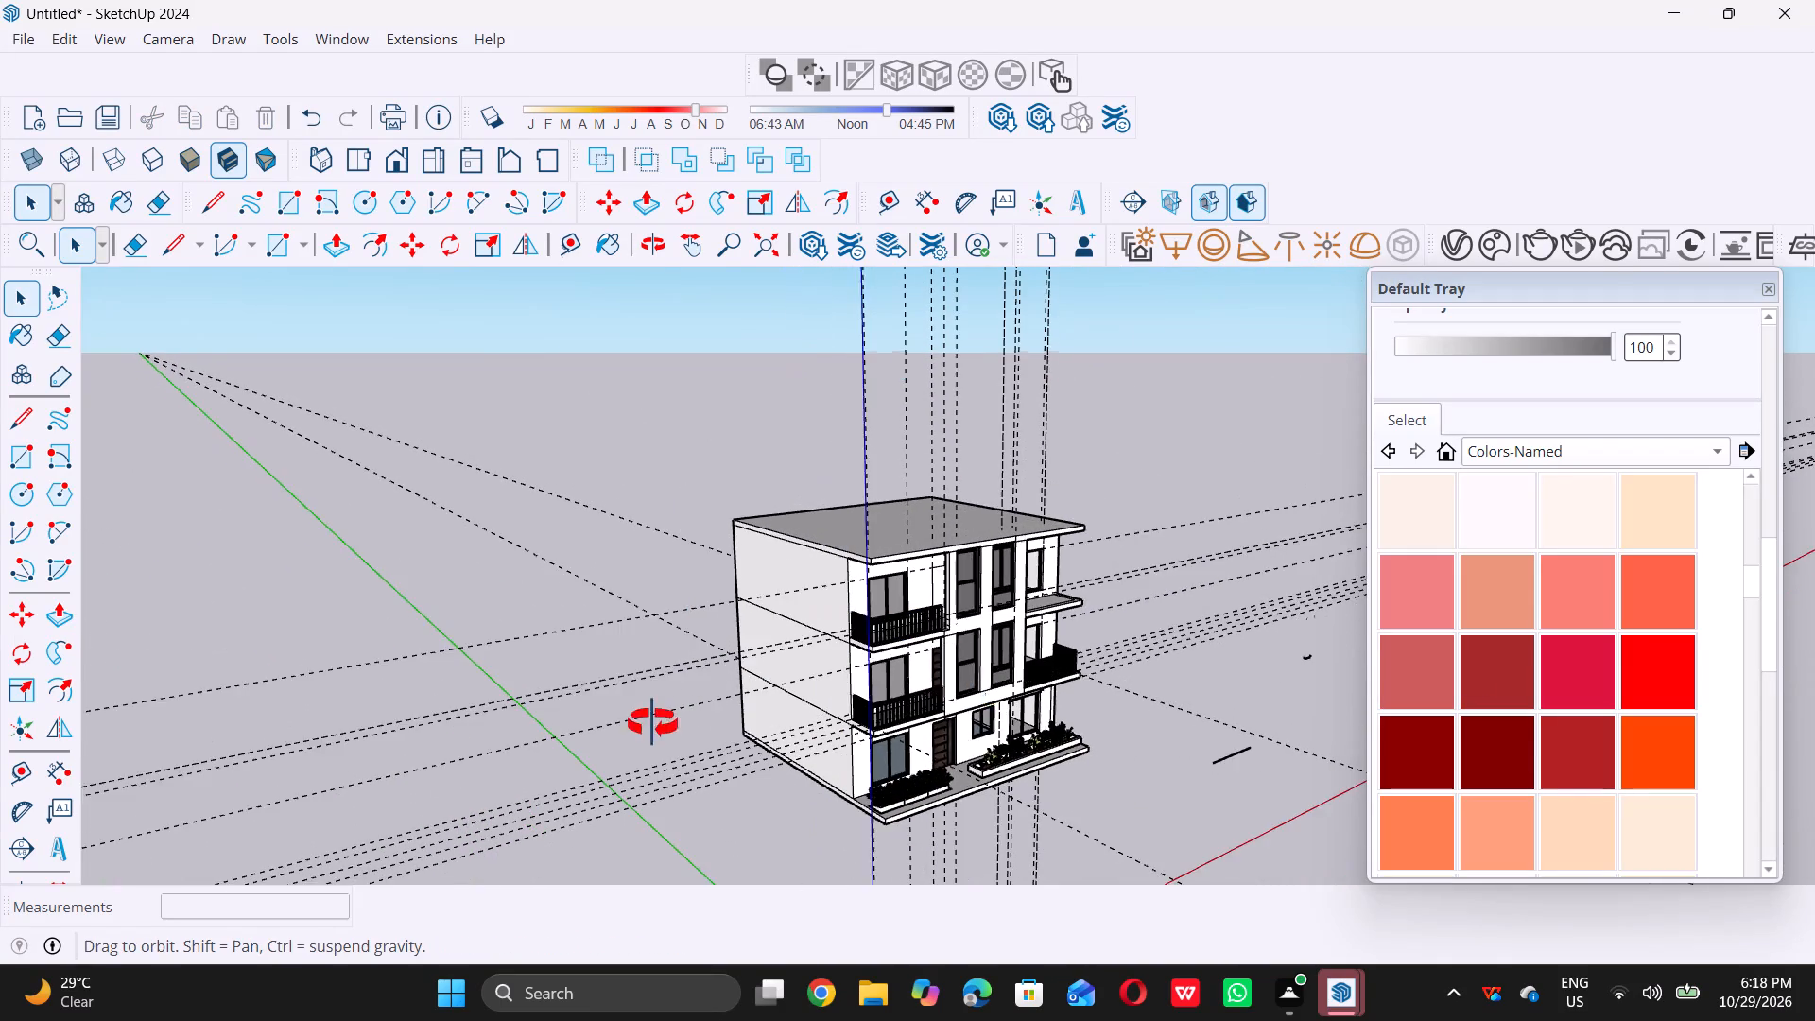
middle_click_drag(652, 723, 643, 641)
scroll(785, 620, "up", 2)
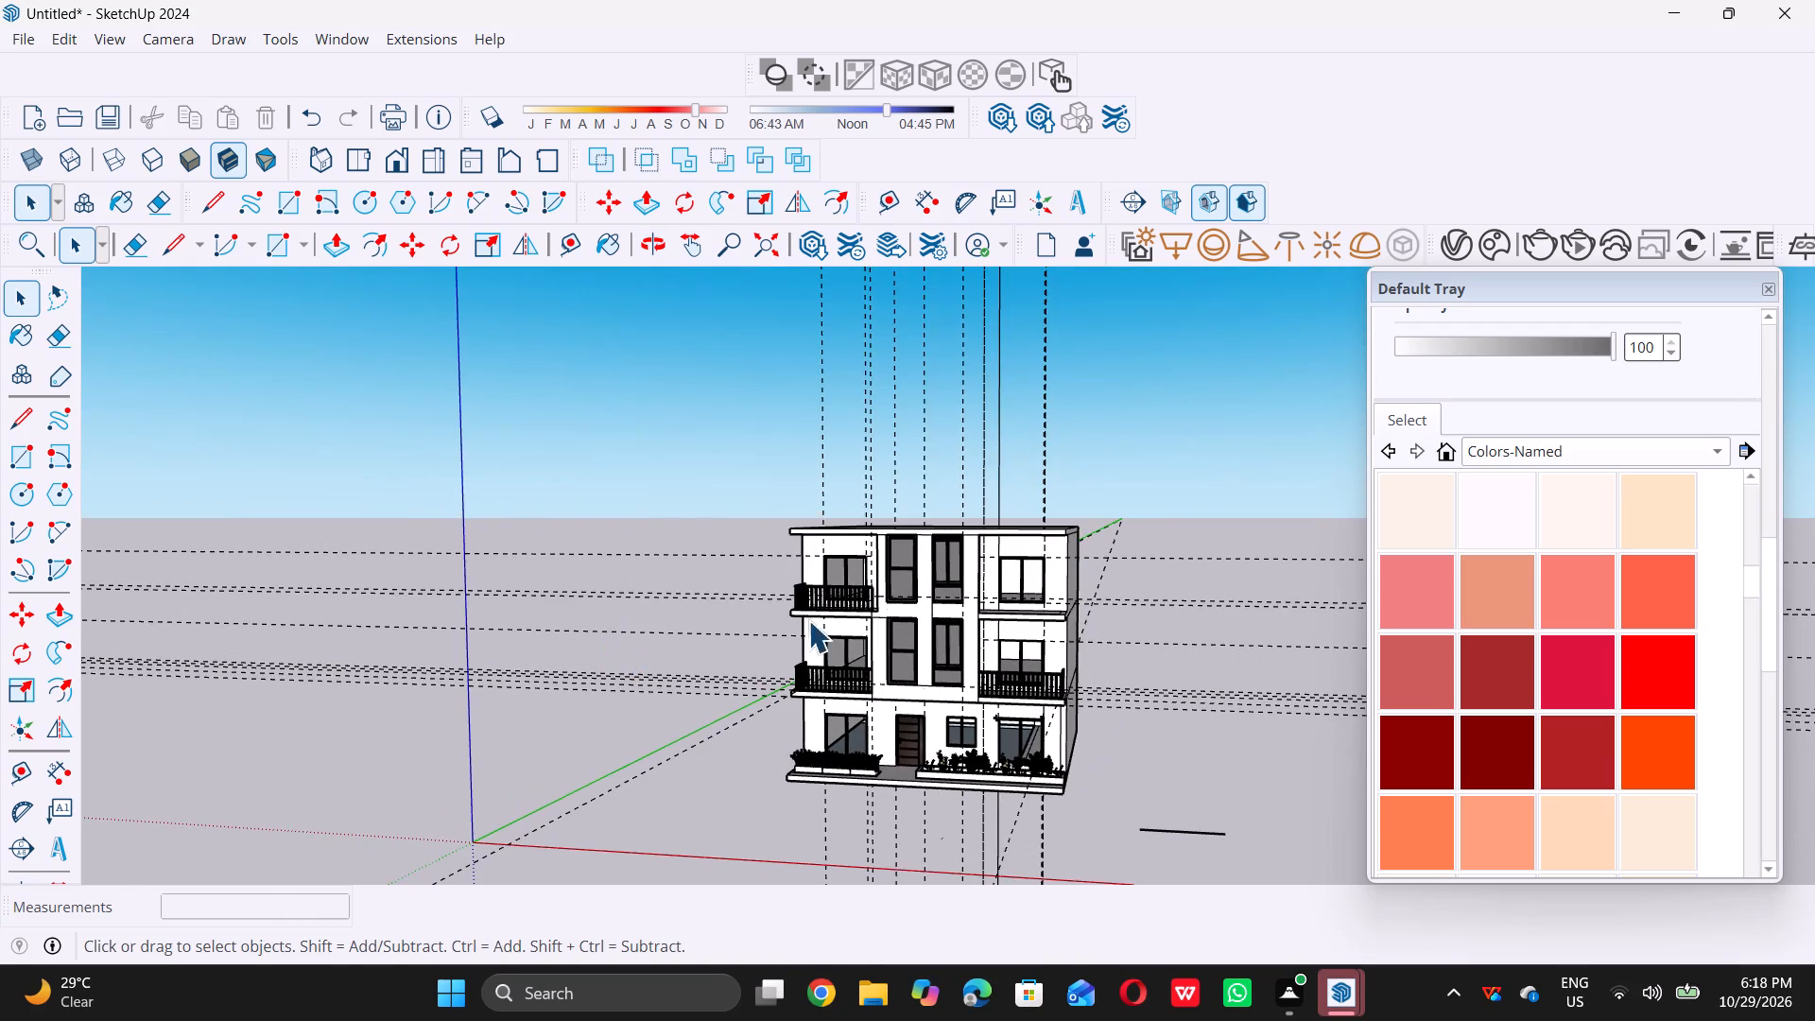
scroll(808, 620, "up", 8)
scroll(953, 593, "up", 5)
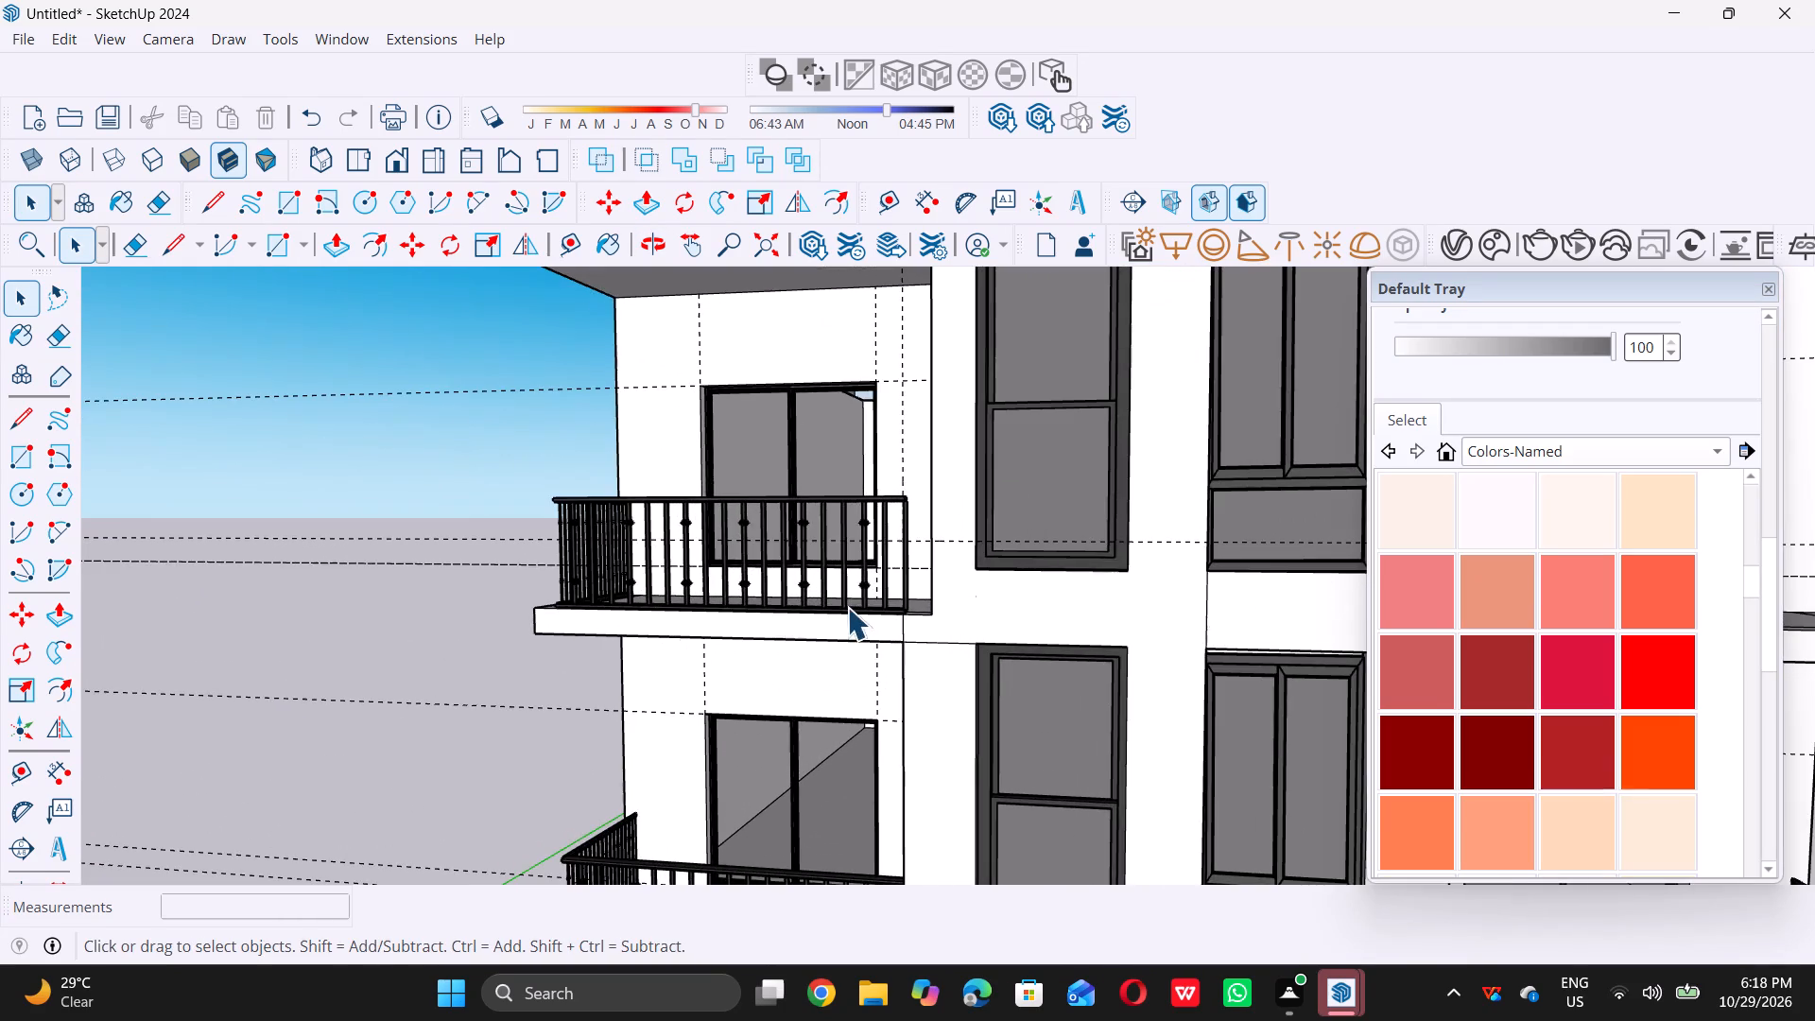
Examine the copied top-storey railing and its wall end against the storey below from the front and from above.
scroll(847, 607, "down", 5)
middle_click_drag(854, 651, 901, 620)
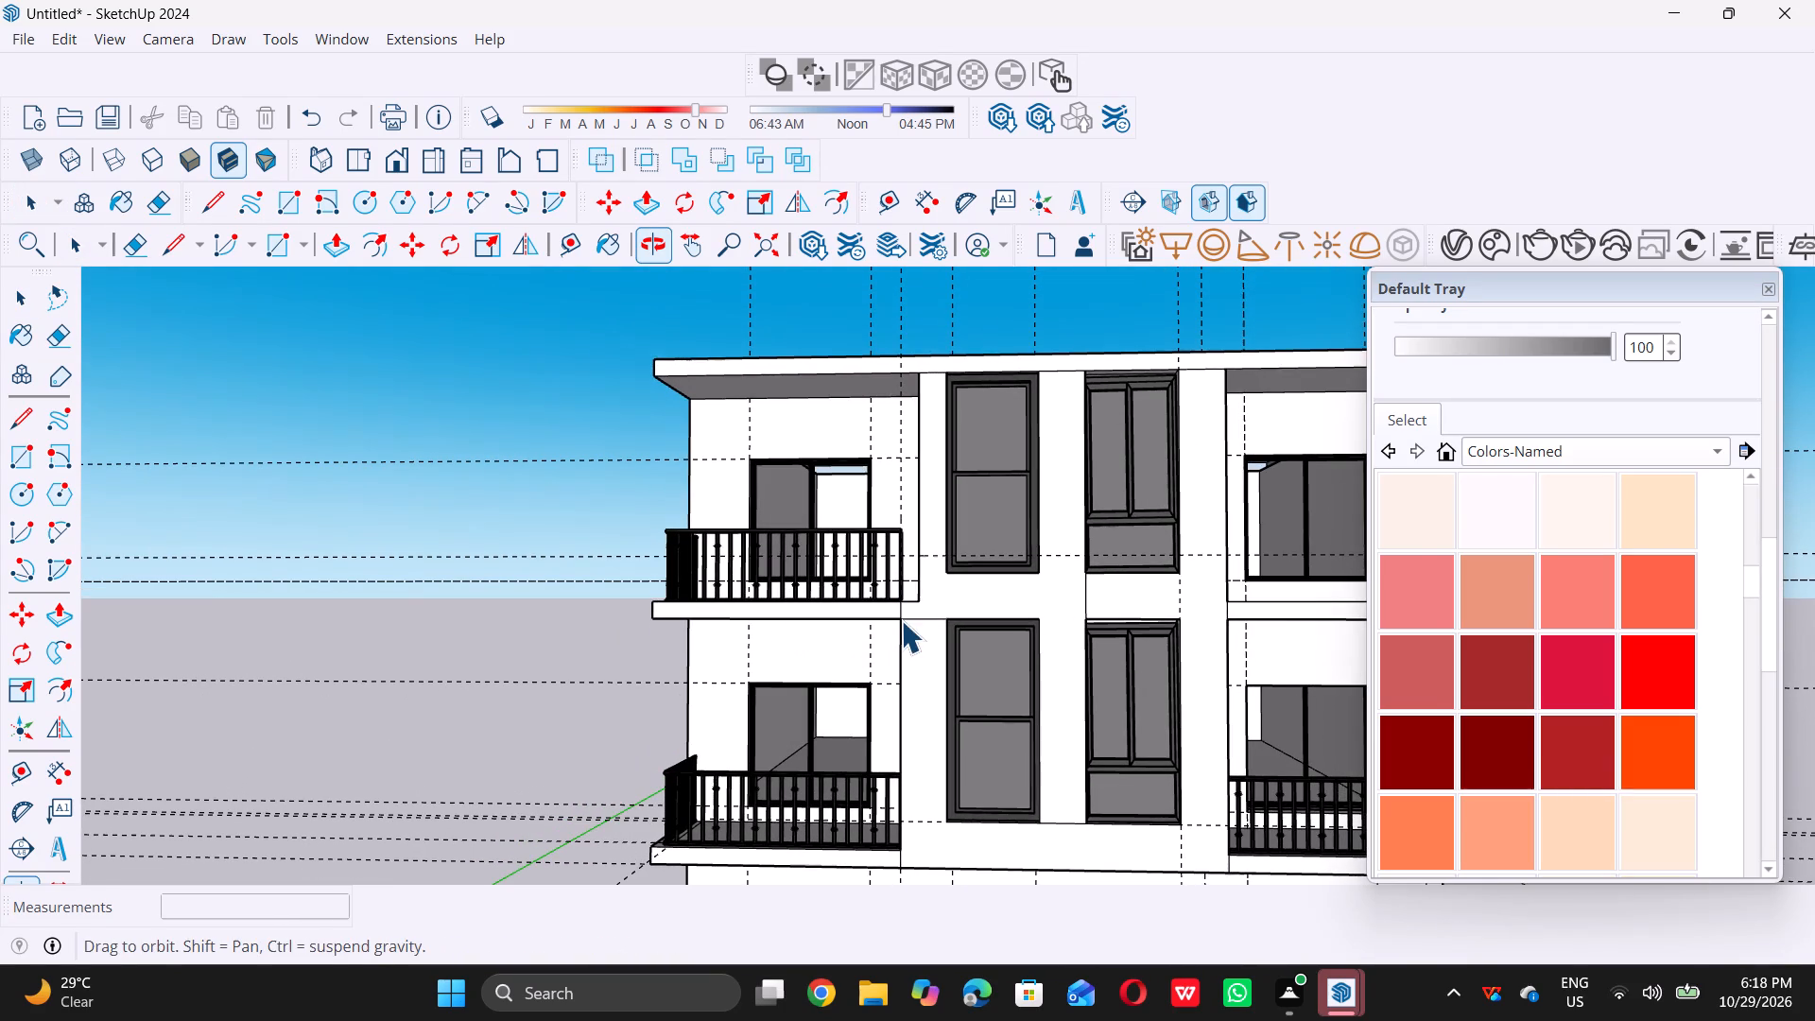
middle_click_drag(901, 640, 900, 619)
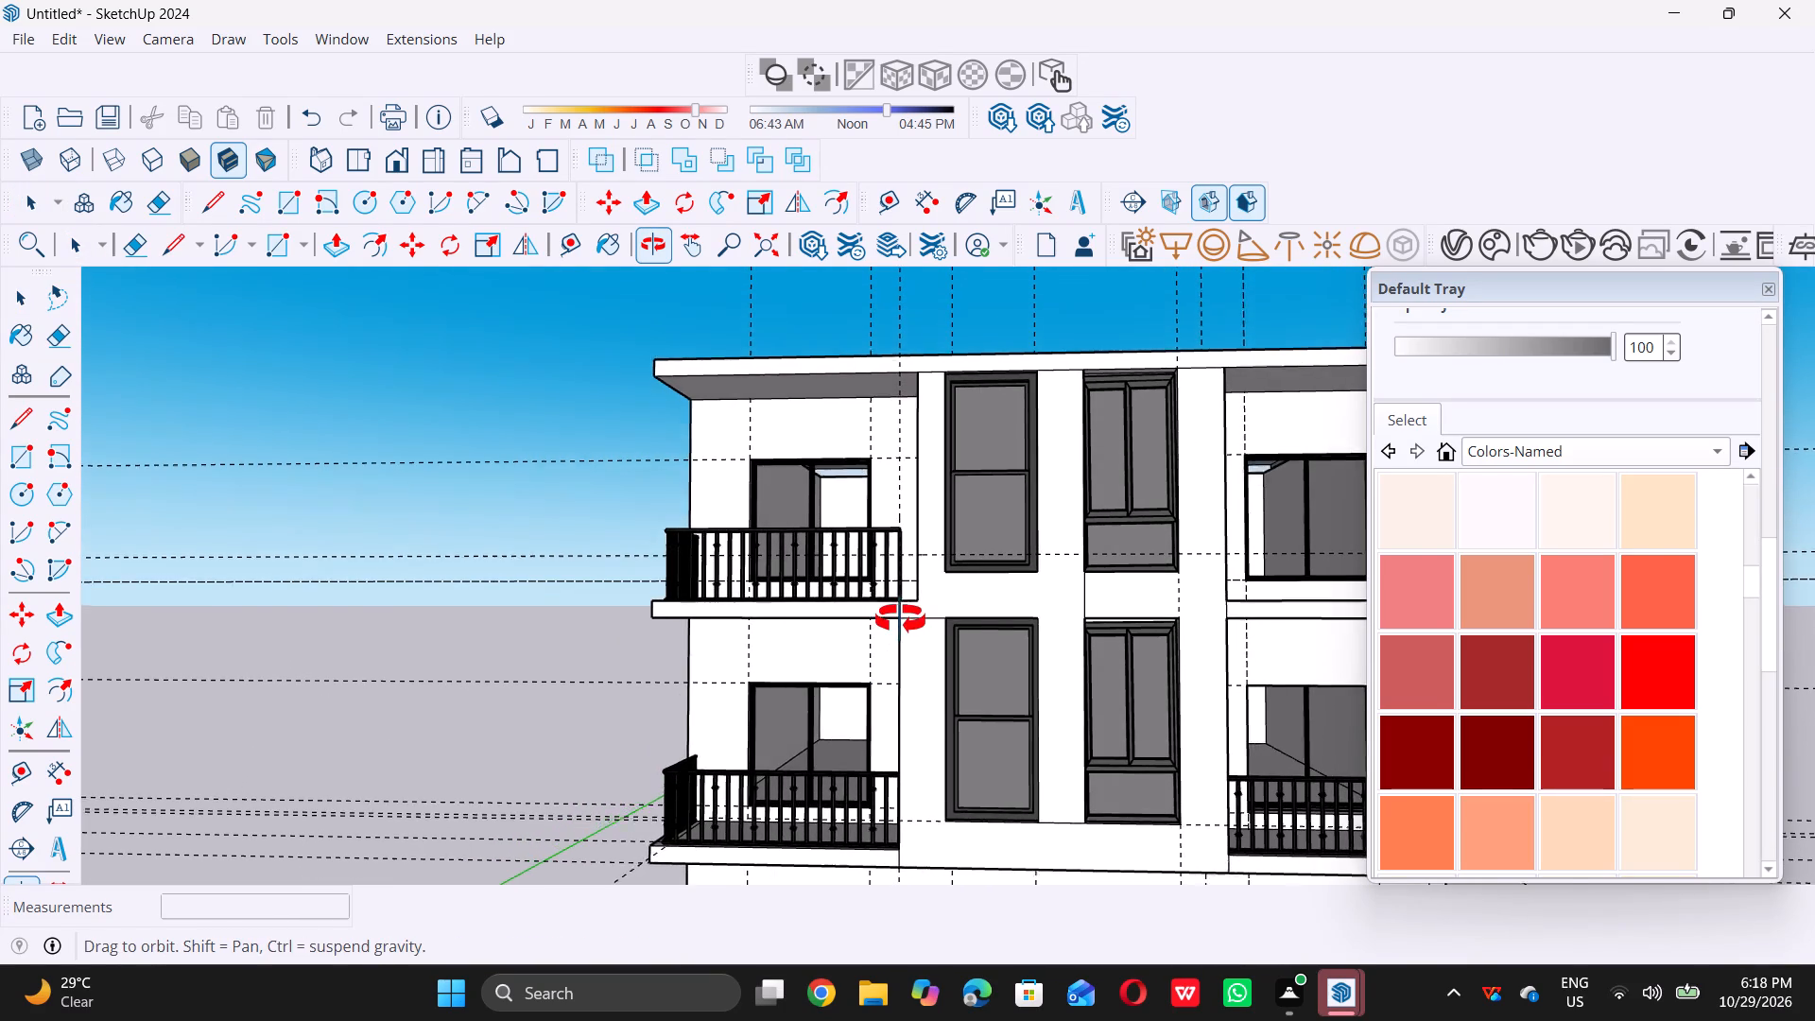
middle_click_drag(900, 619, 901, 615)
scroll(901, 615, "up", 5)
scroll(899, 616, "down", 2)
middle_click_drag(866, 649, 921, 794)
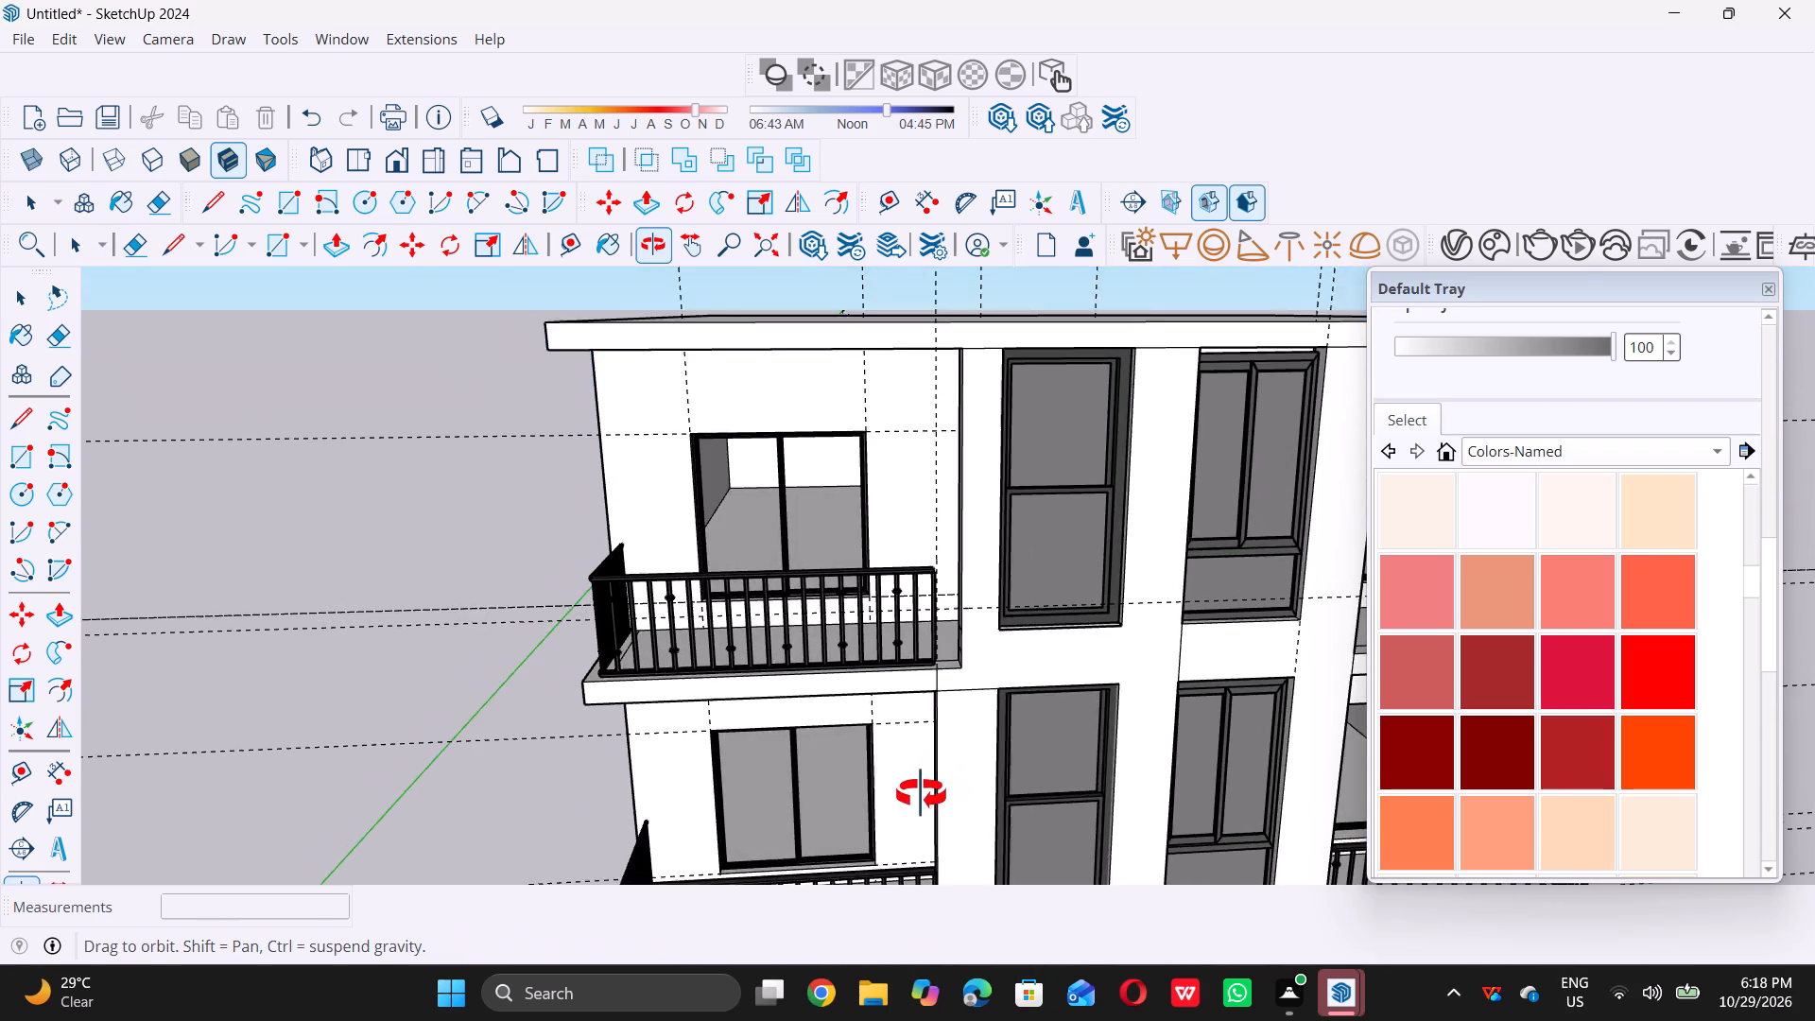
middle_click_drag(921, 794, 830, 726)
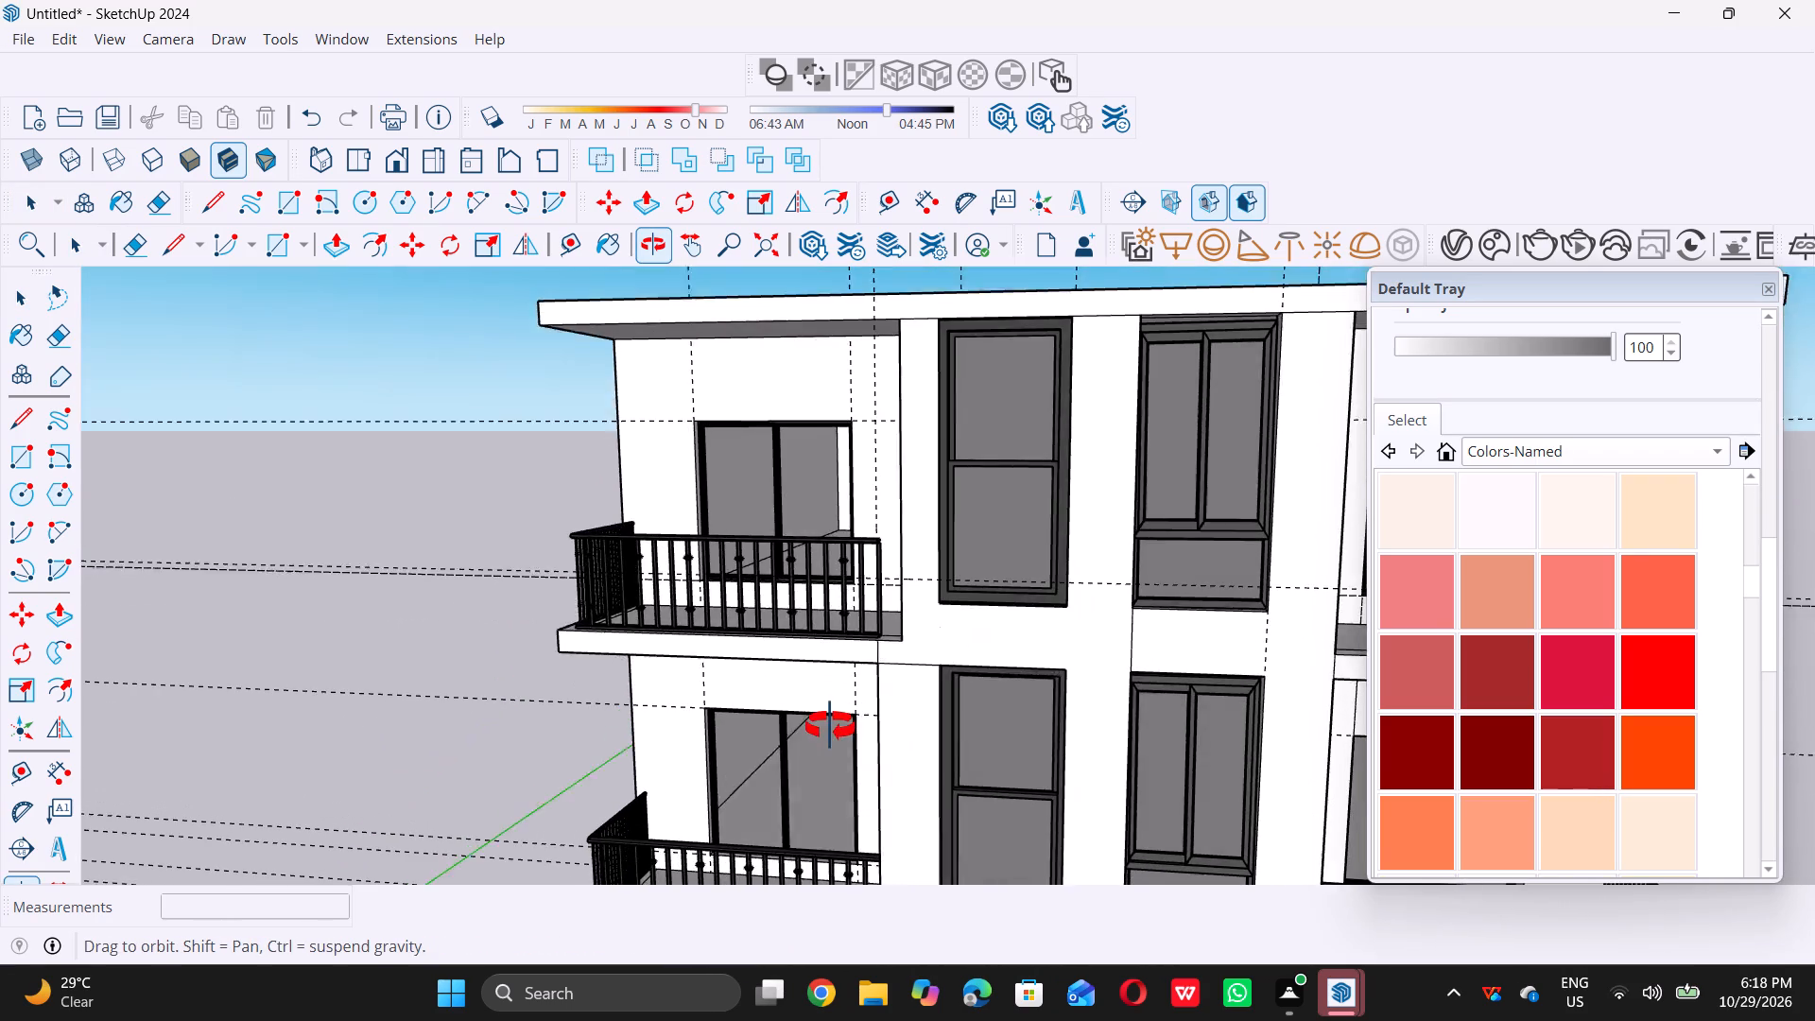
middle_click_drag(830, 726, 830, 713)
scroll(804, 674, "down", 1)
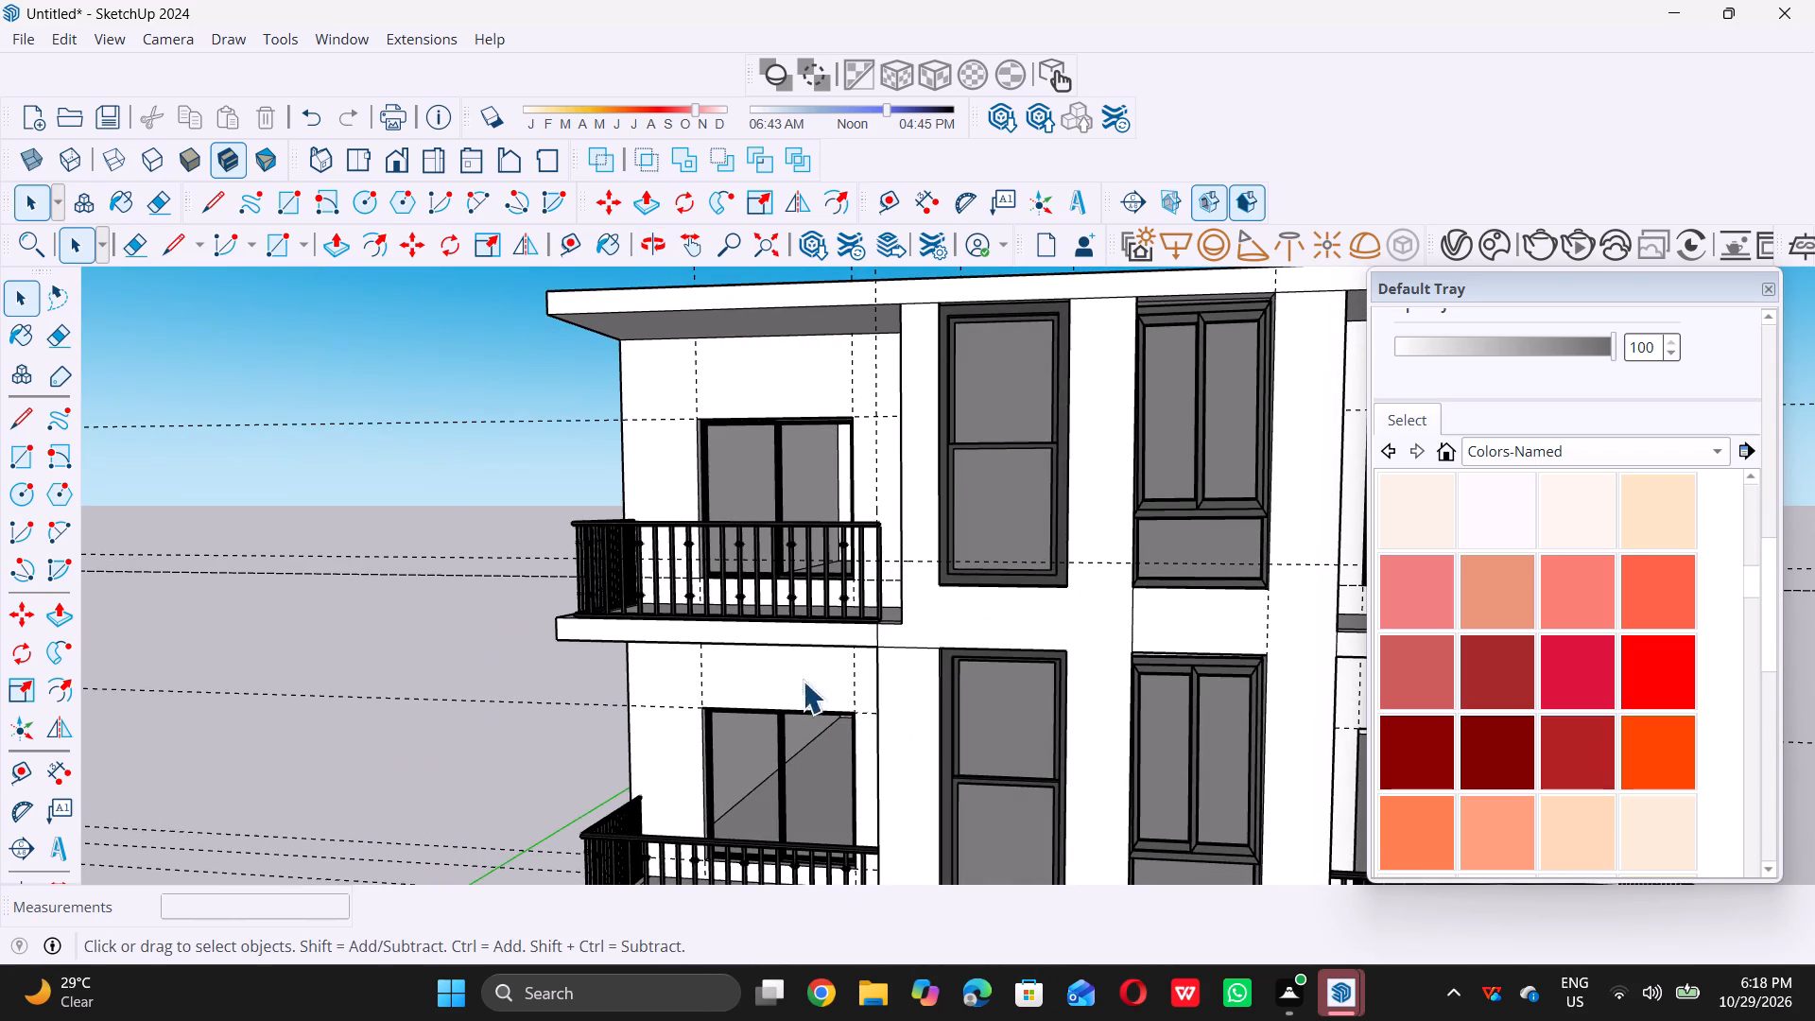
scroll(803, 681, "down", 4)
middle_click_drag(781, 724, 929, 792)
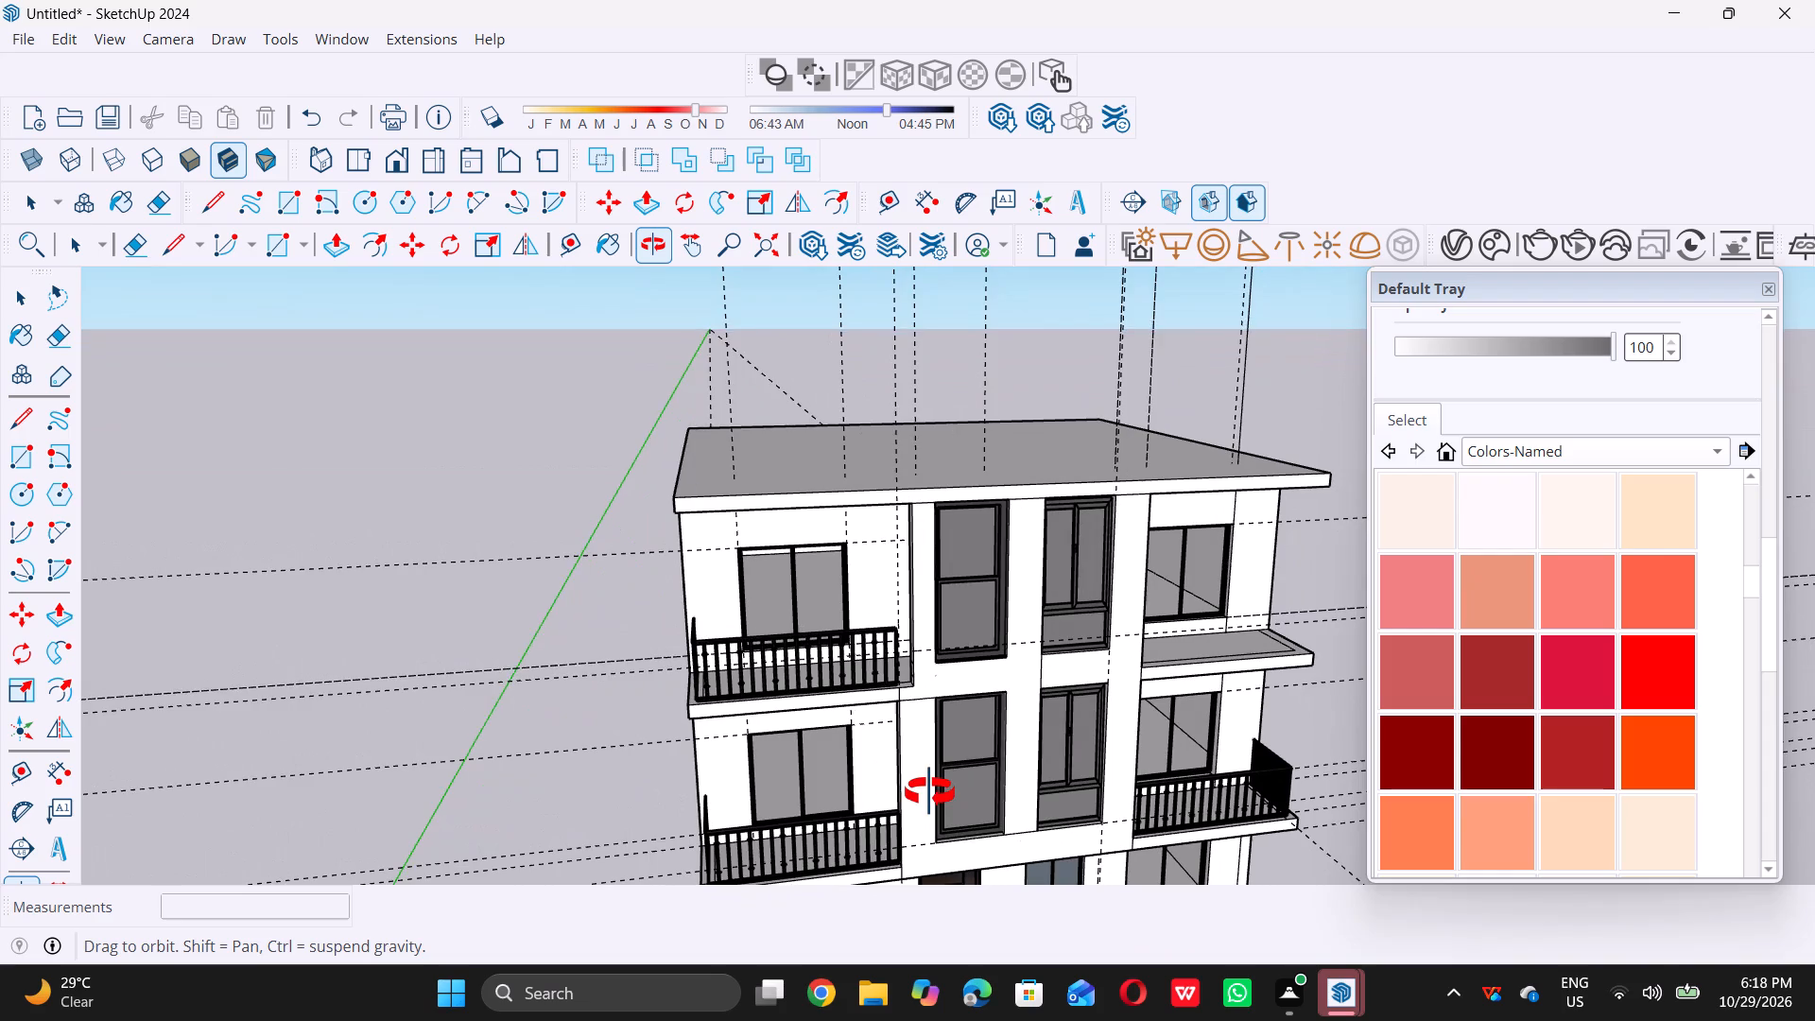
middle_click_drag(929, 792, 946, 805)
Draw a 9" line across the top-storey balcony slab at the railing's wall end, from the front edge to the inner edge.
scroll(945, 649, "up", 5)
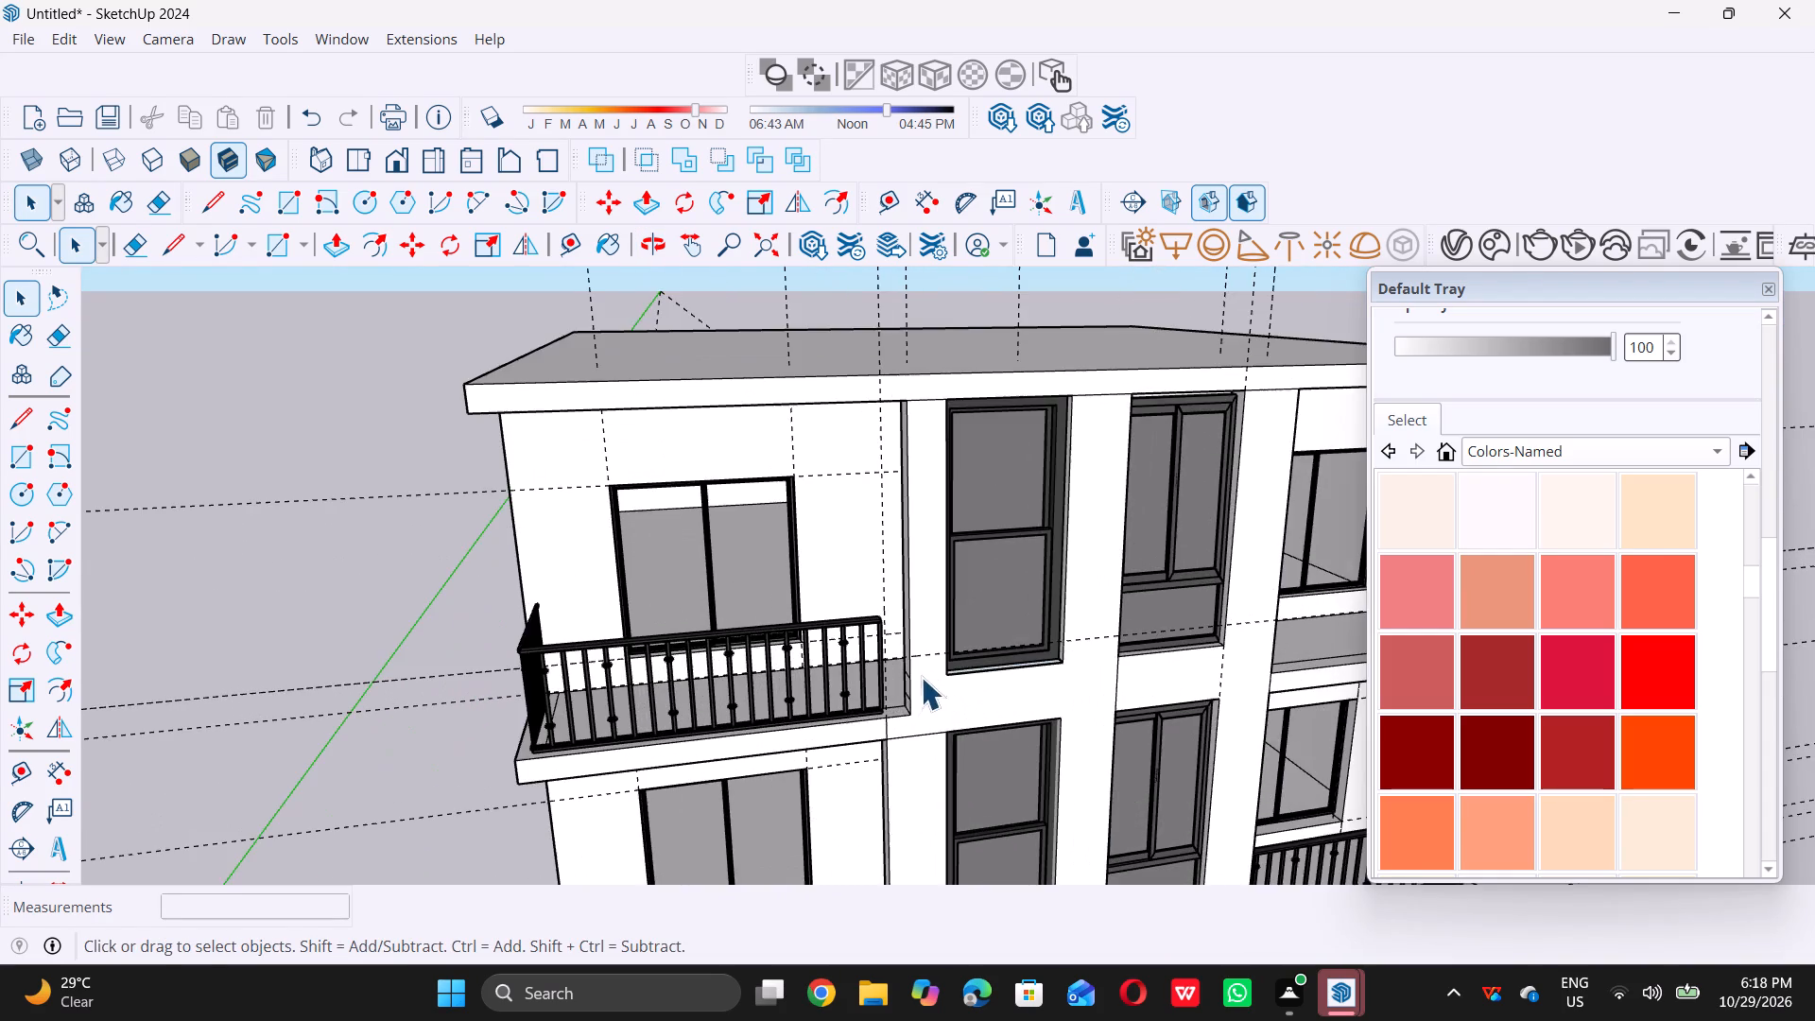
scroll(889, 701, "up", 6)
middle_click_drag(891, 688, 770, 807)
scroll(753, 787, "up", 11)
scroll(831, 761, "up", 10)
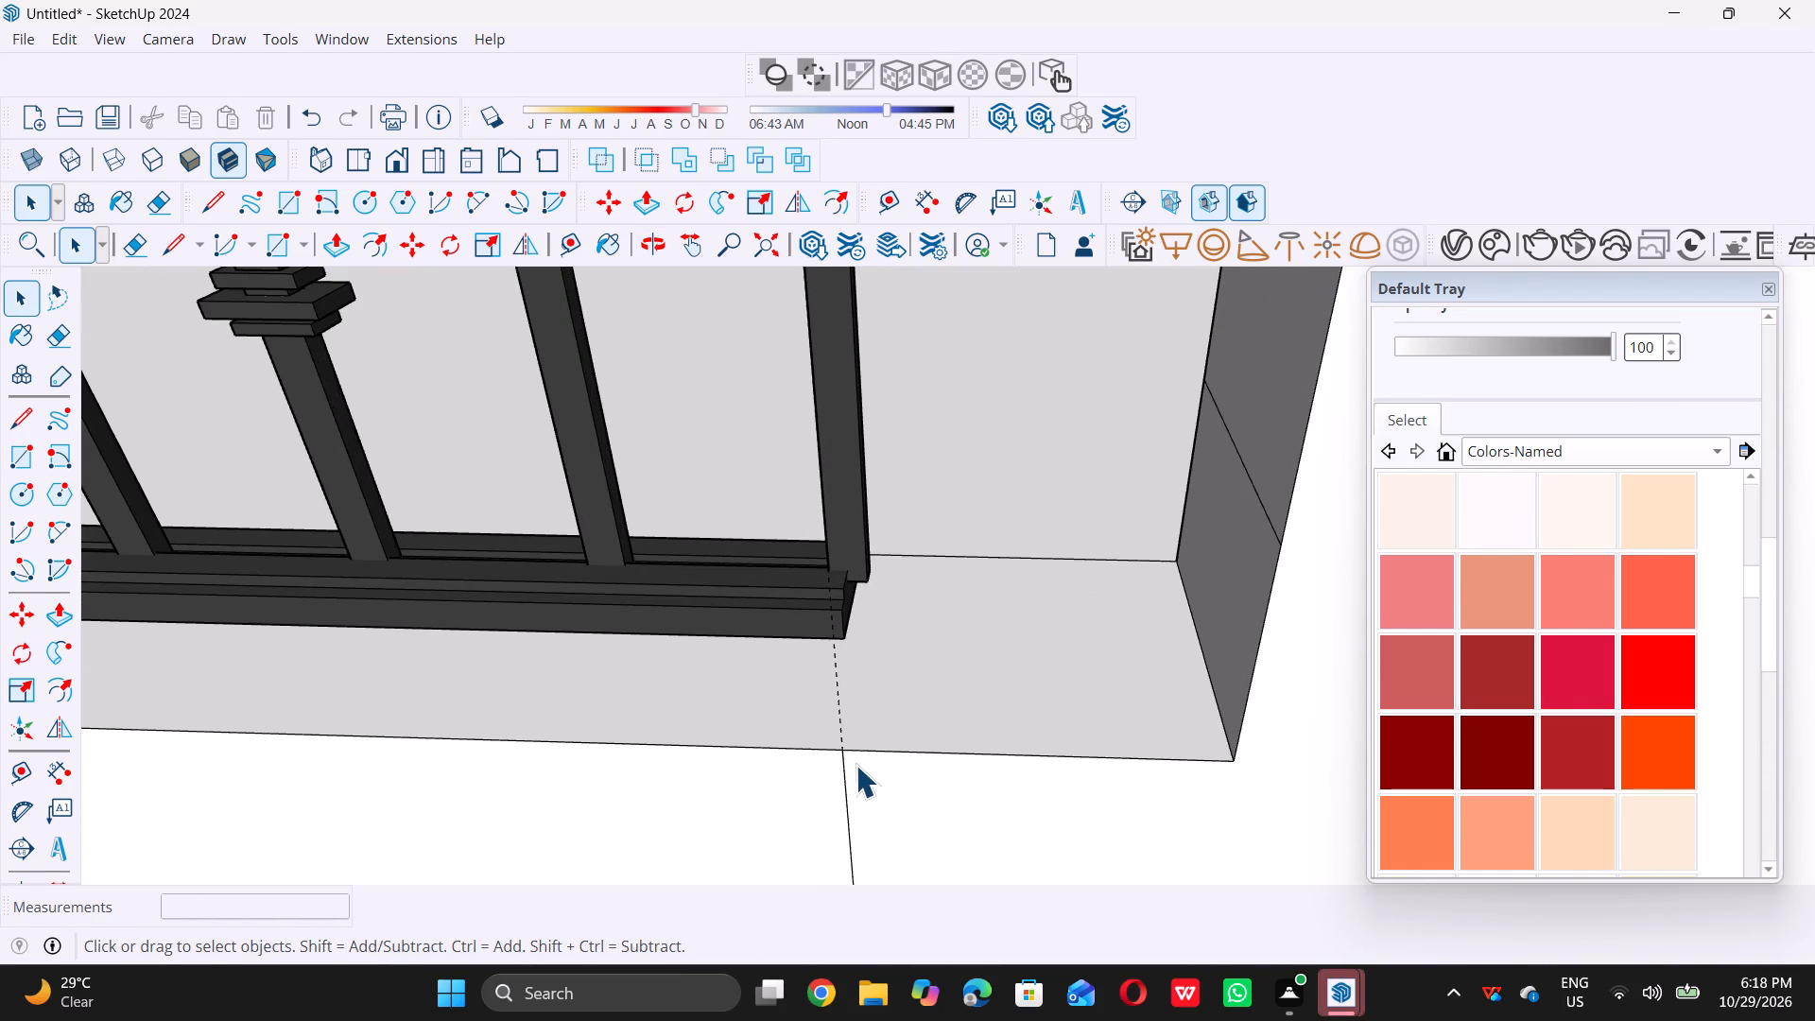
key("l")
double_click(840, 756)
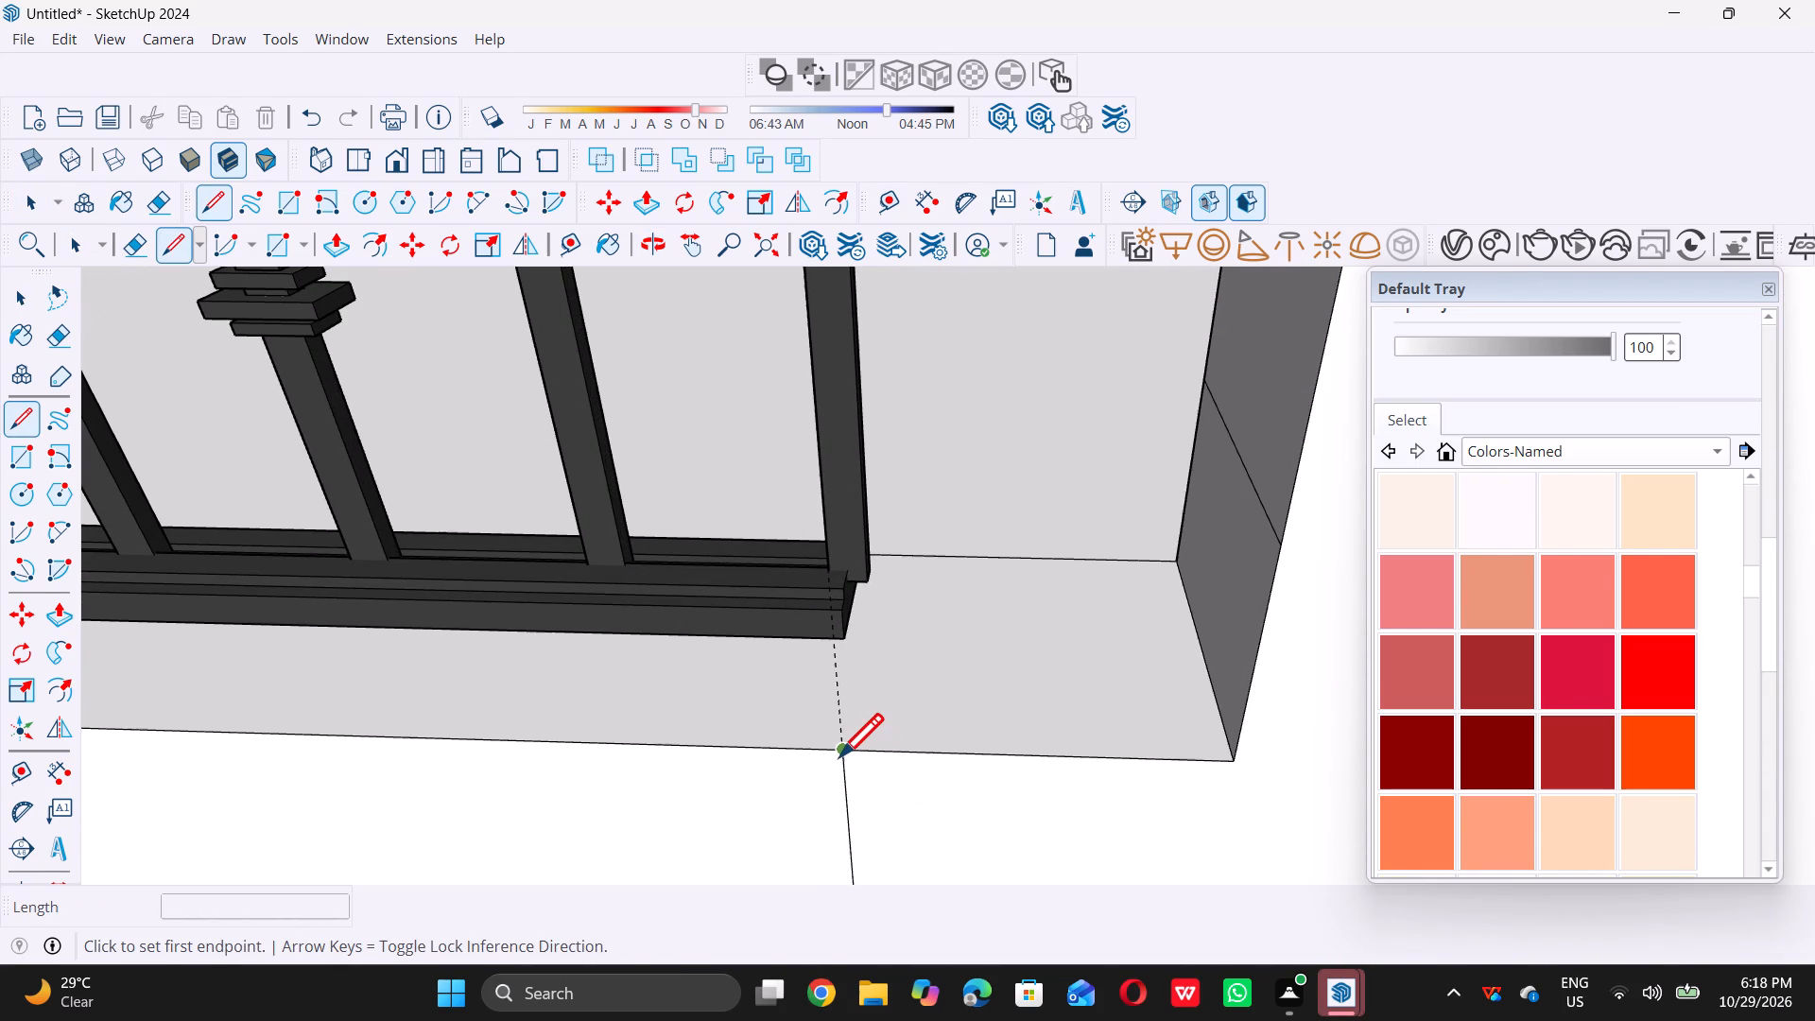
left_click(878, 561)
key("space")
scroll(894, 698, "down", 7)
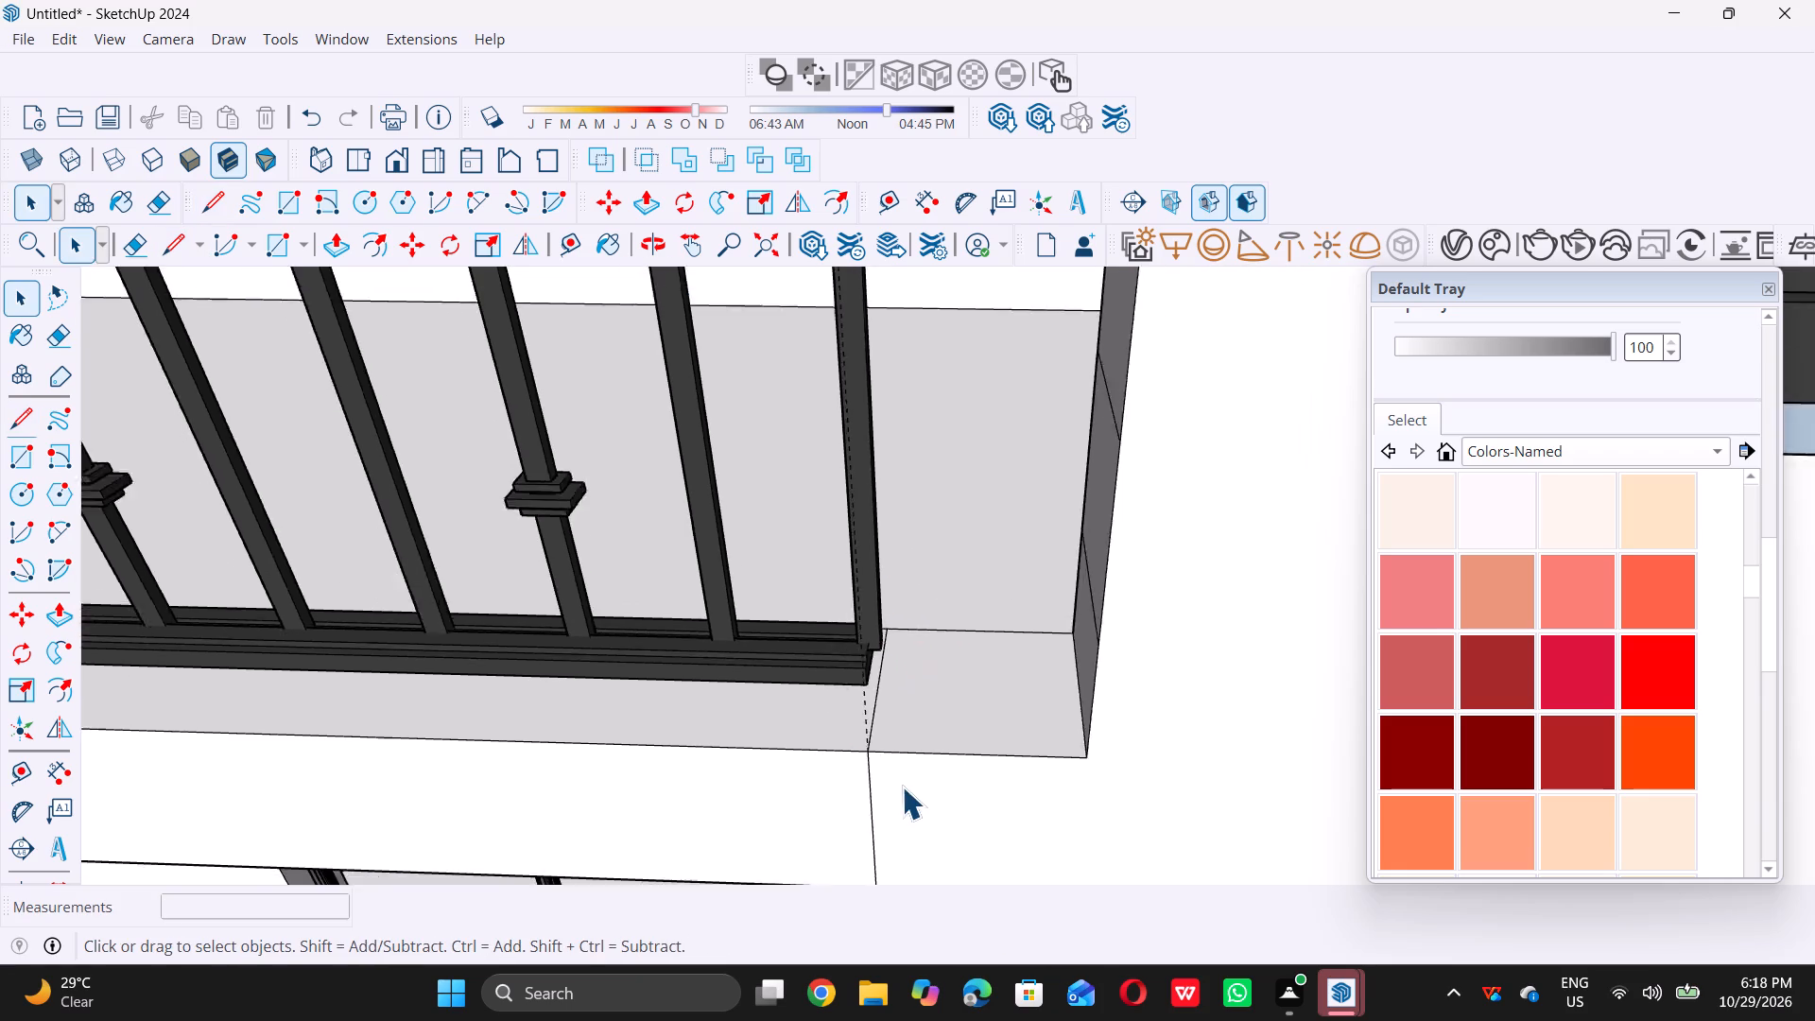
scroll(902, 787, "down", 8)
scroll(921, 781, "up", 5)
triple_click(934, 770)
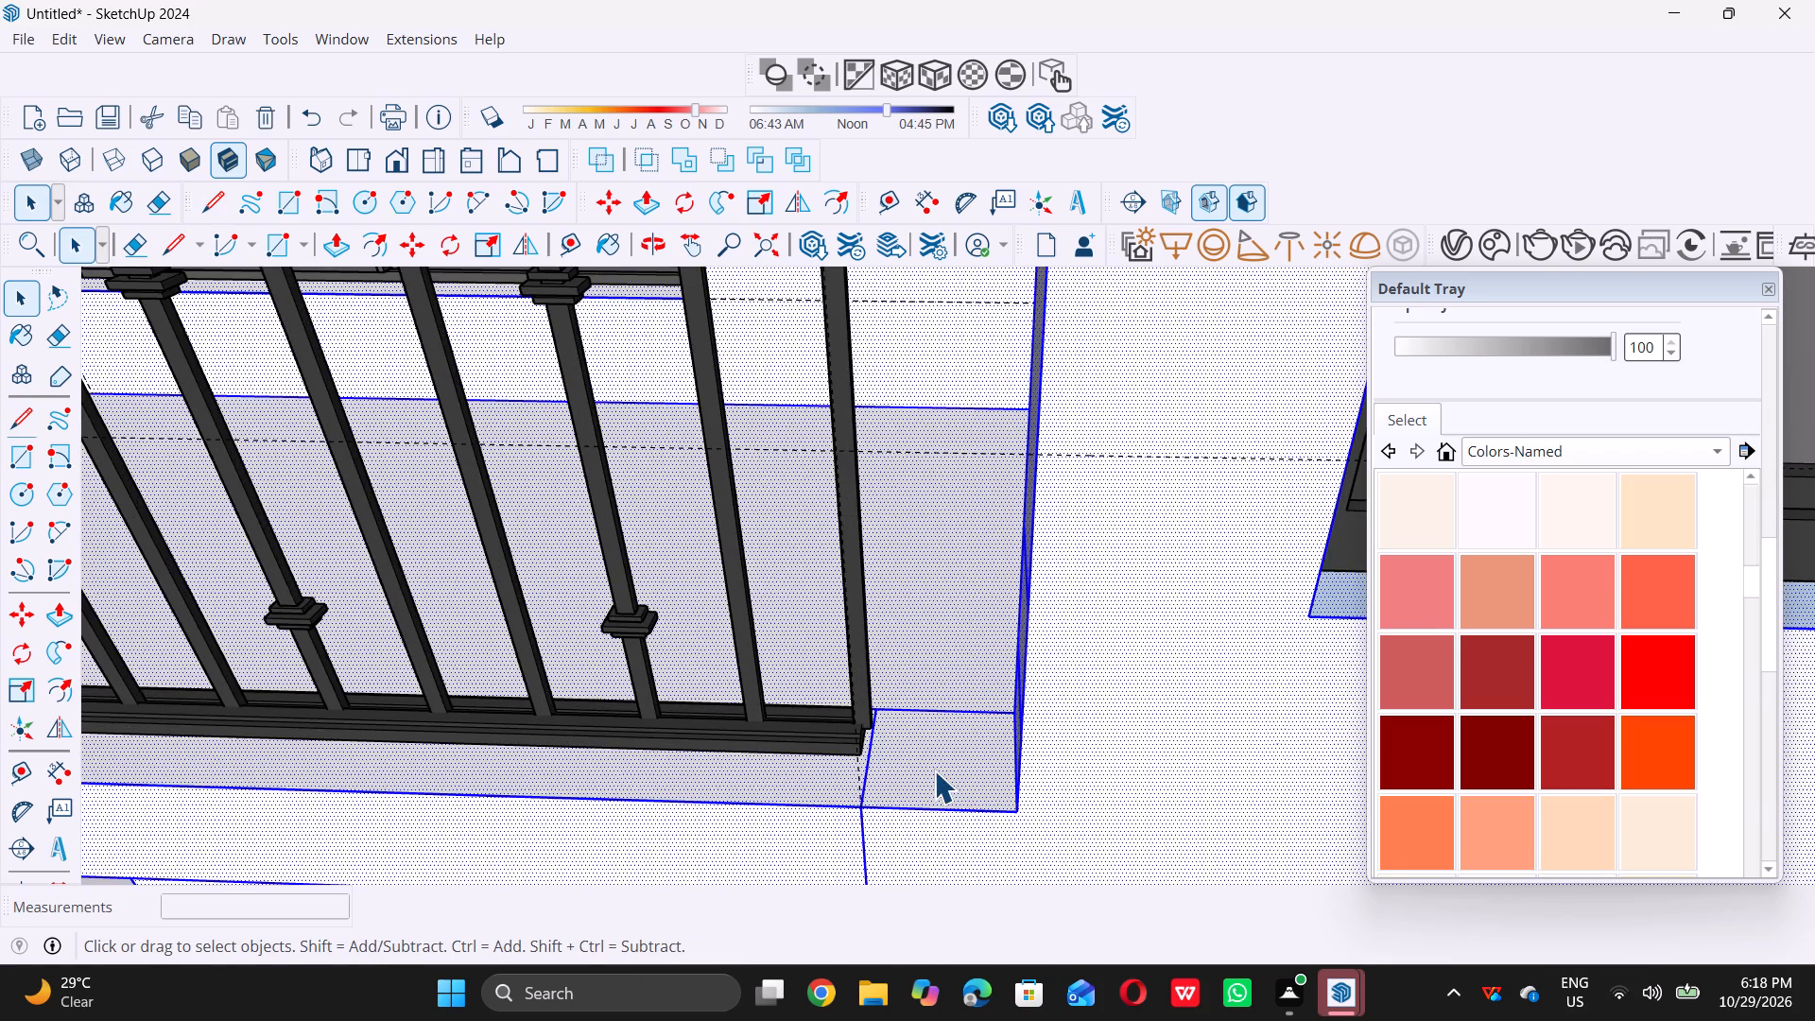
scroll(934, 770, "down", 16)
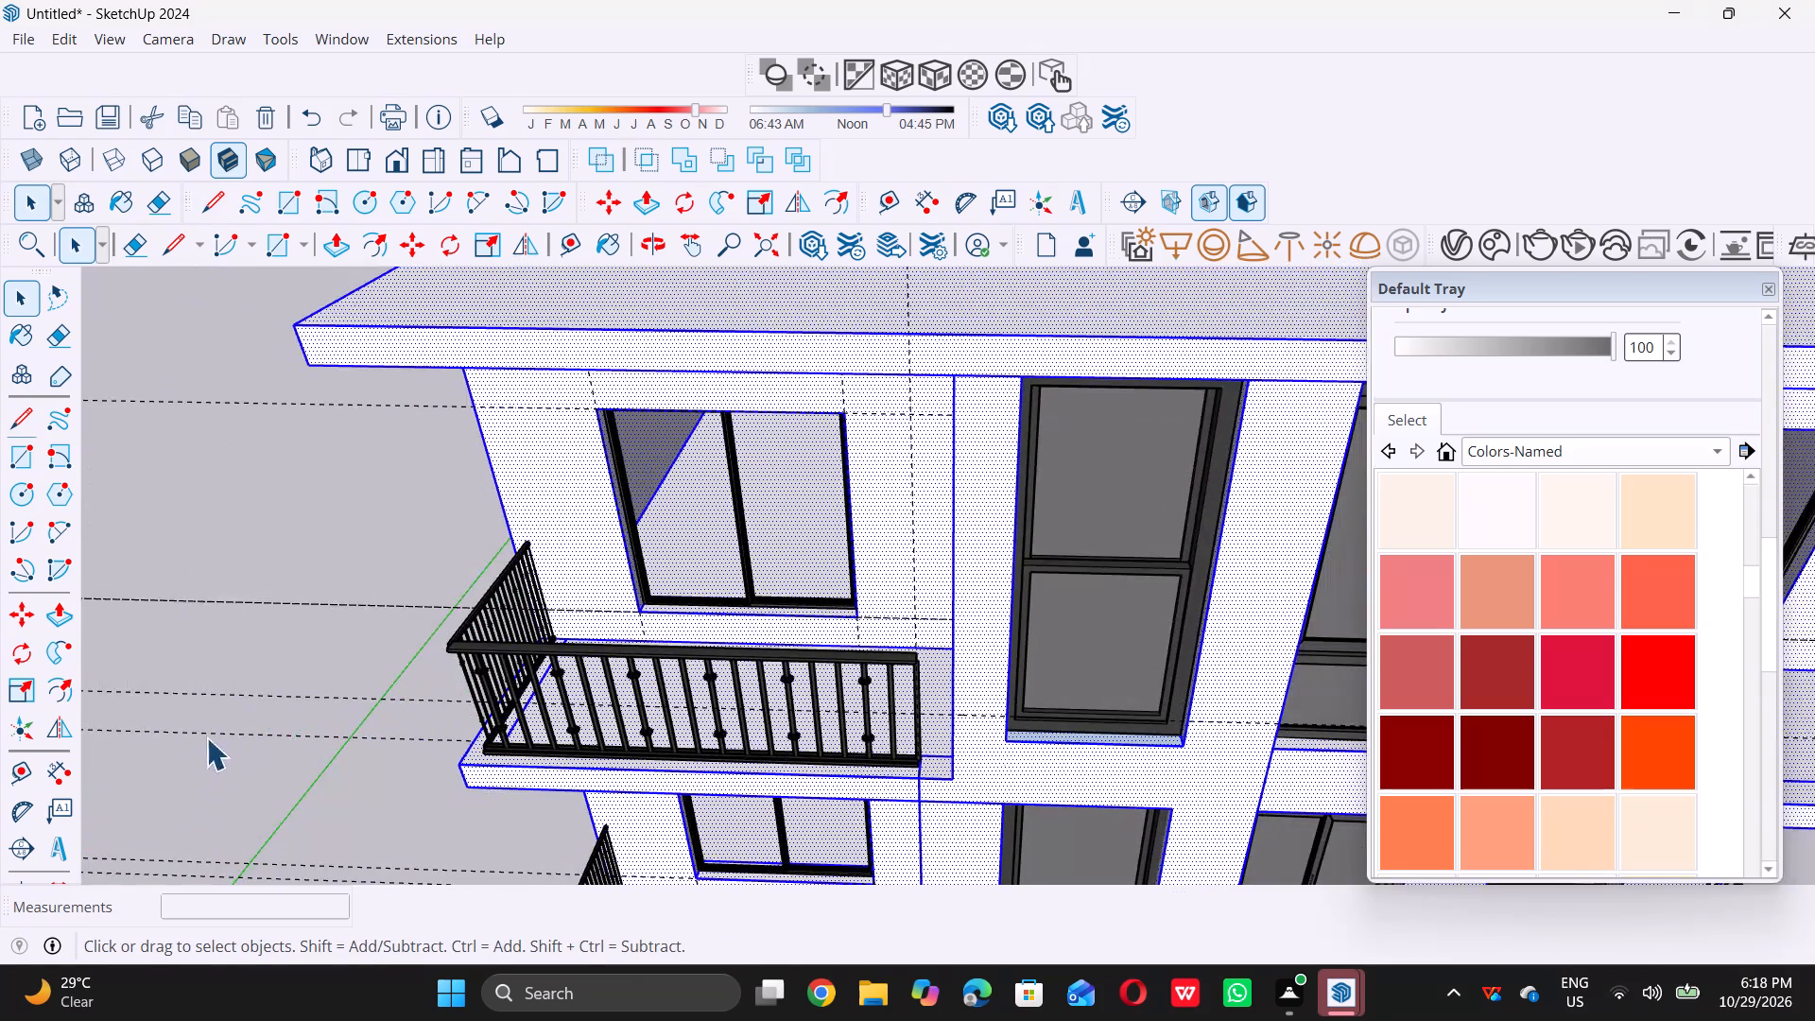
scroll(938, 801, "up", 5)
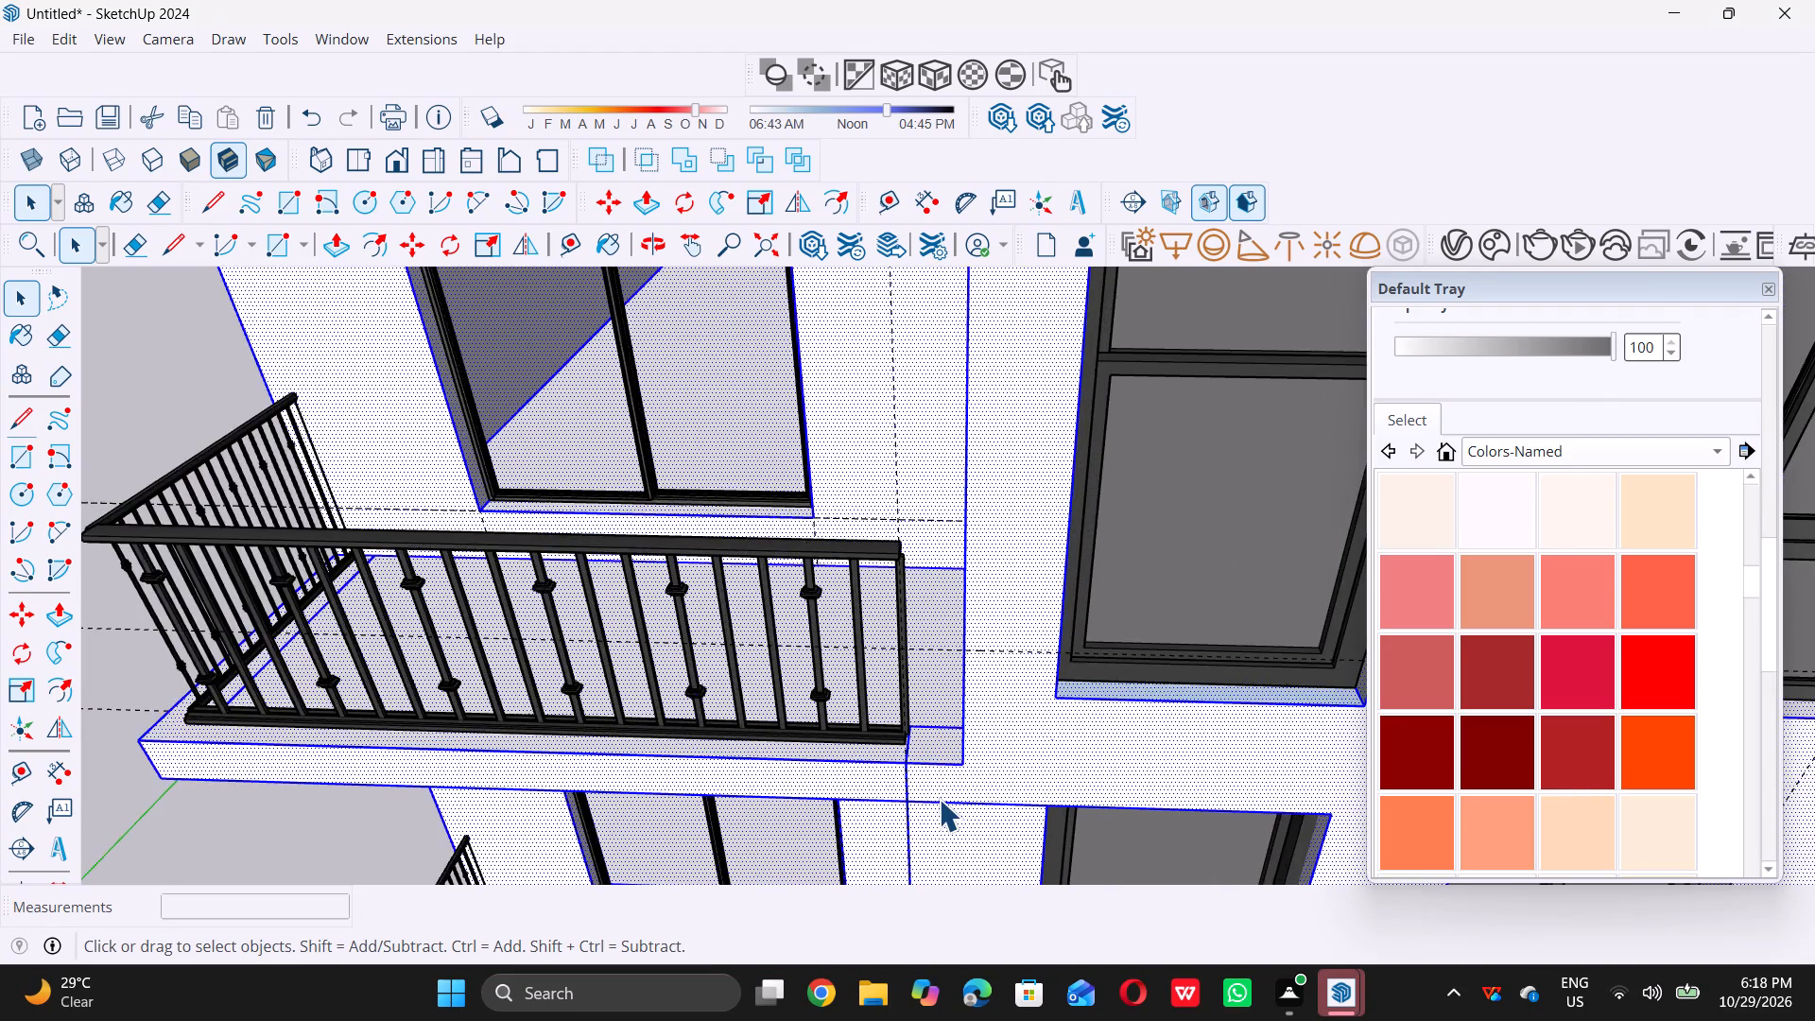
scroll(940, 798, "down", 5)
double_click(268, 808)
Push/Pull the small slab face between the railing's wall end and the wall upward 6 1/8".
scroll(918, 791, "up", 5)
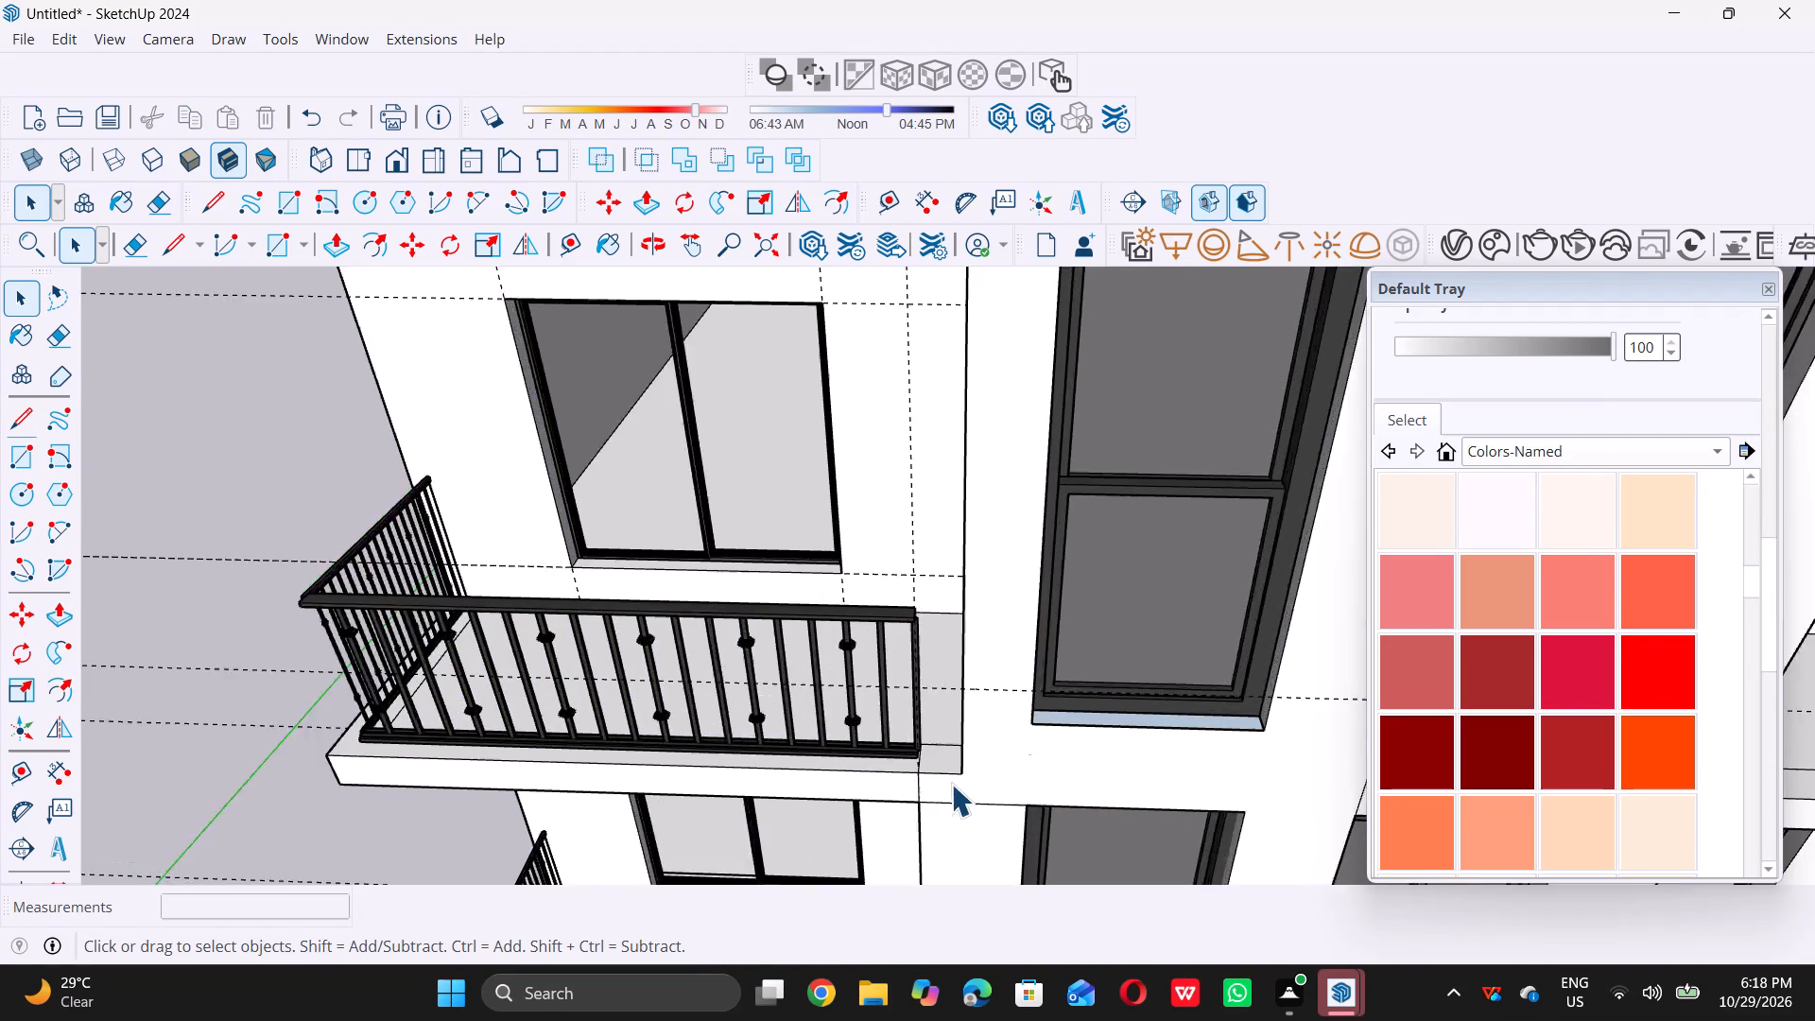
scroll(940, 770, "up", 7)
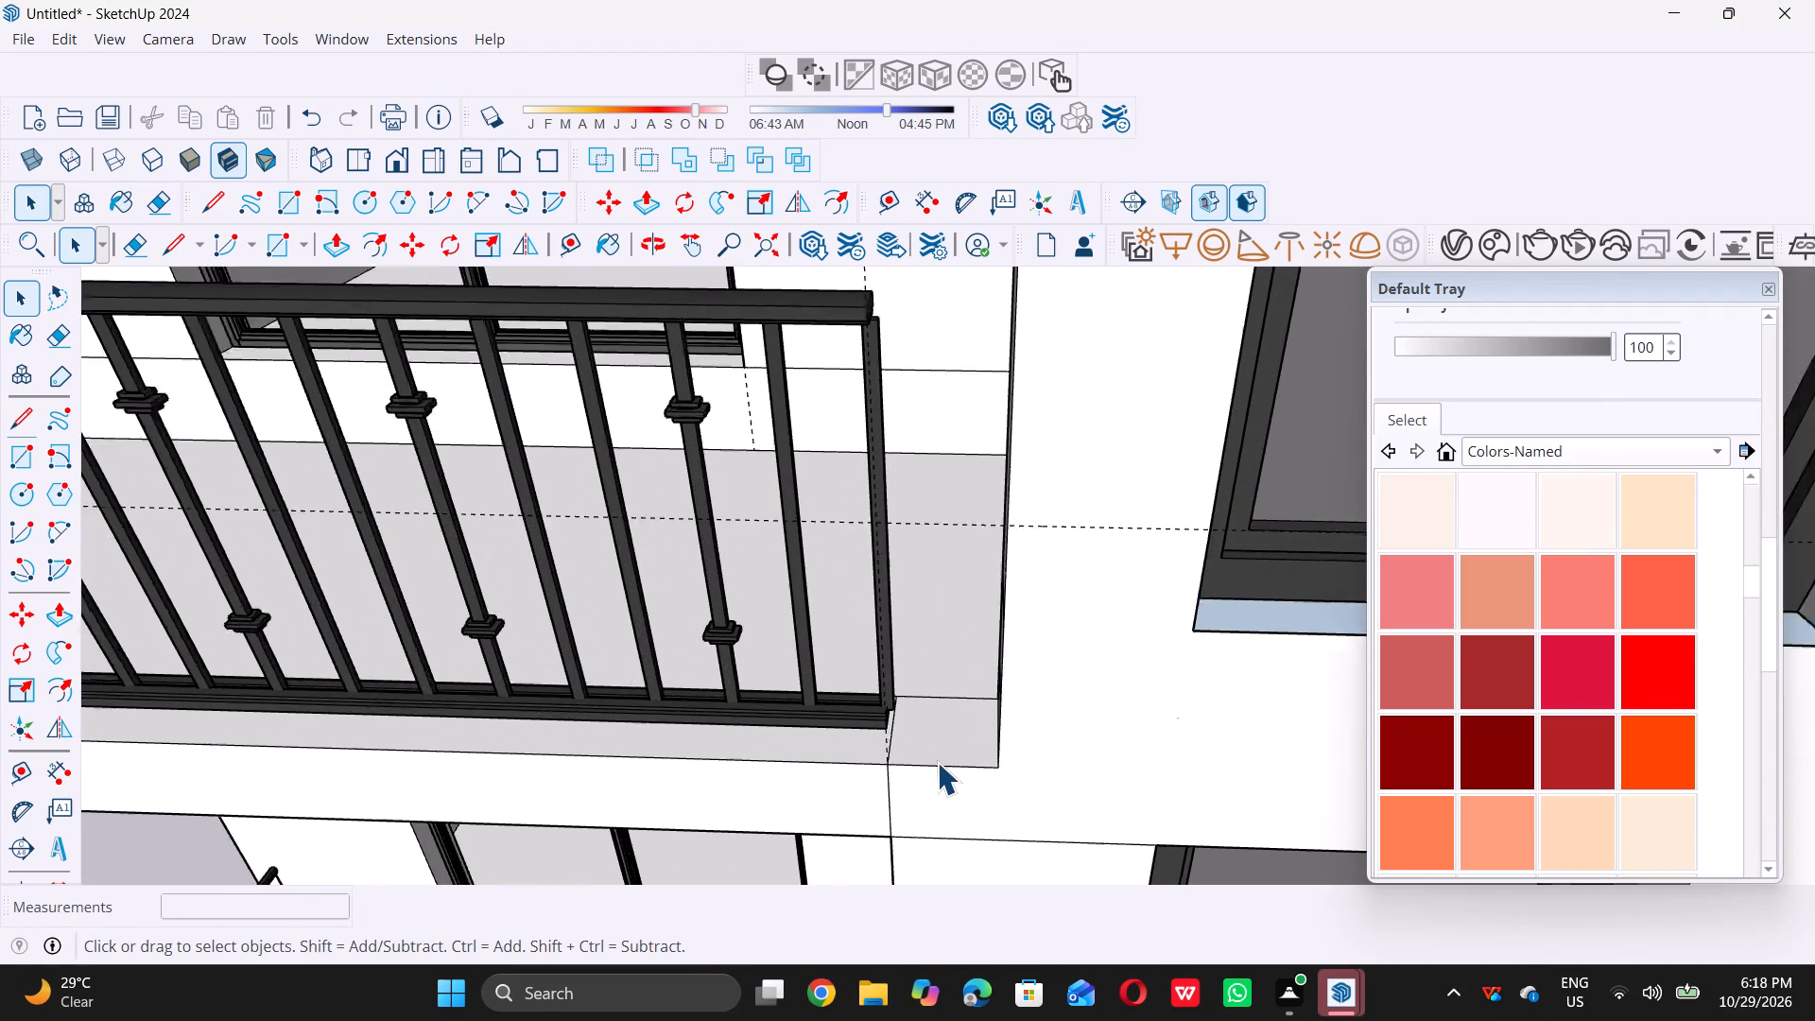
scroll(937, 762, "up", 2)
double_click(937, 746)
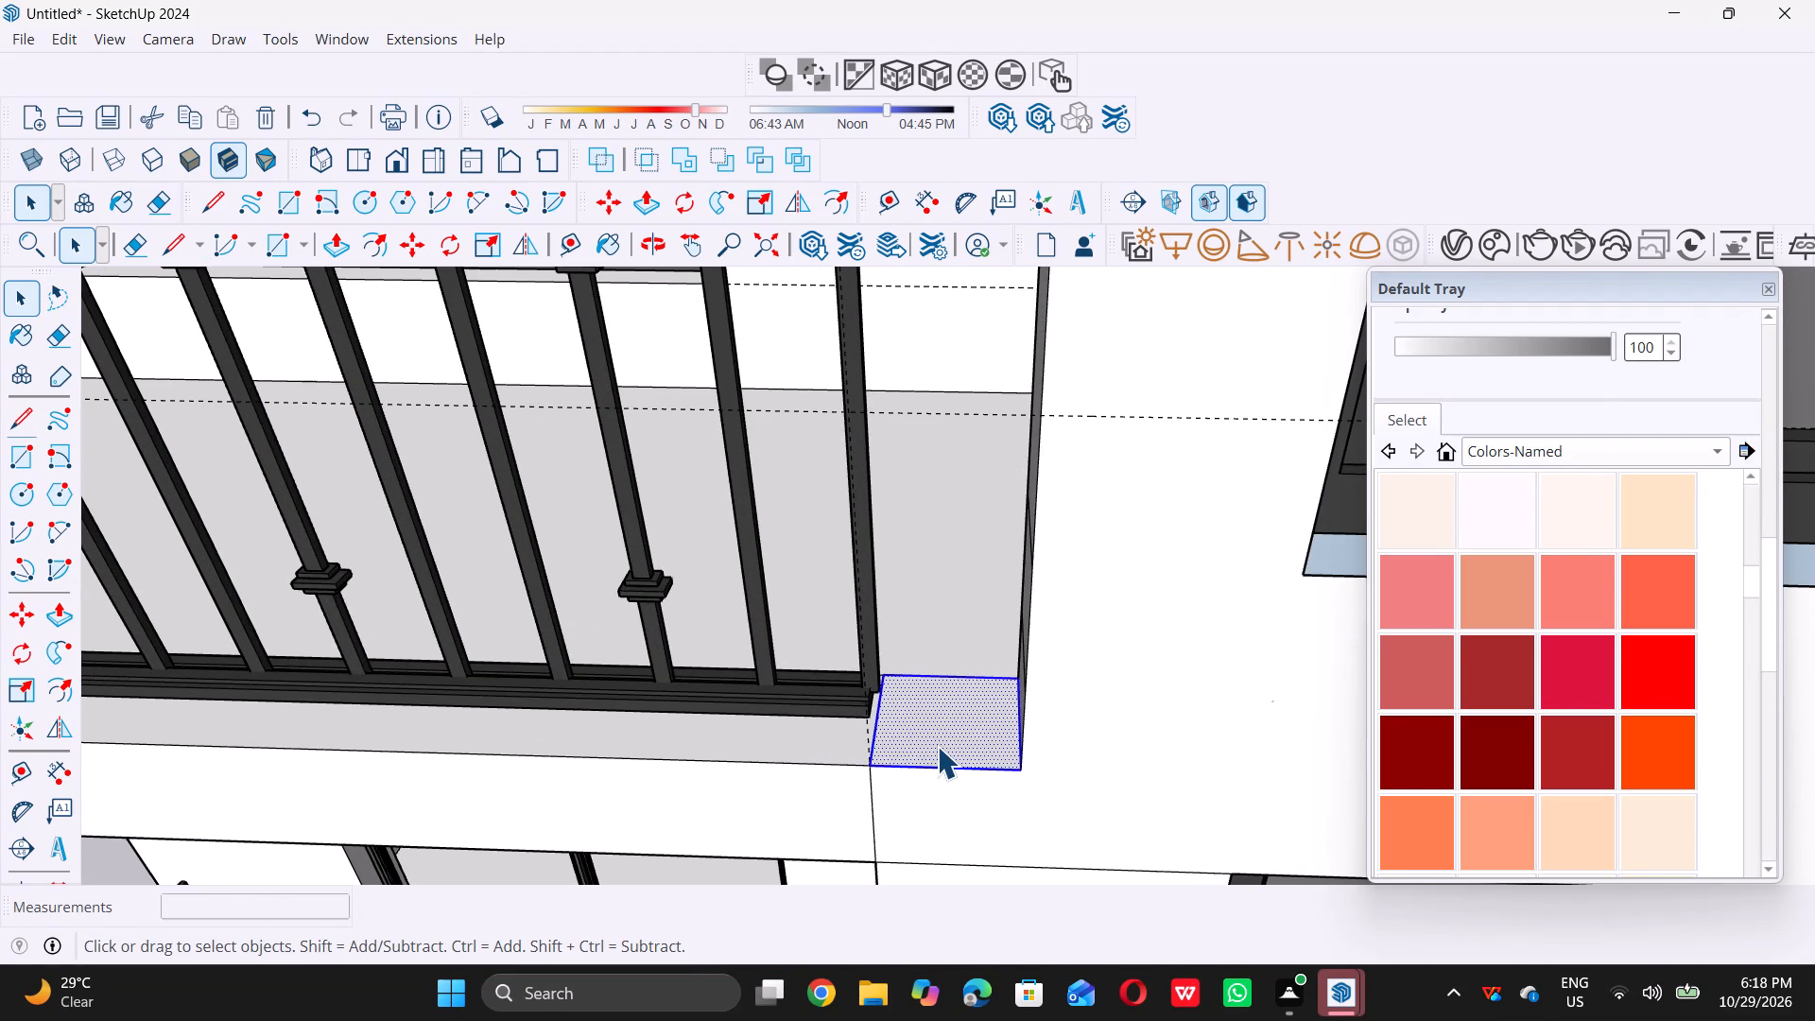
key("p")
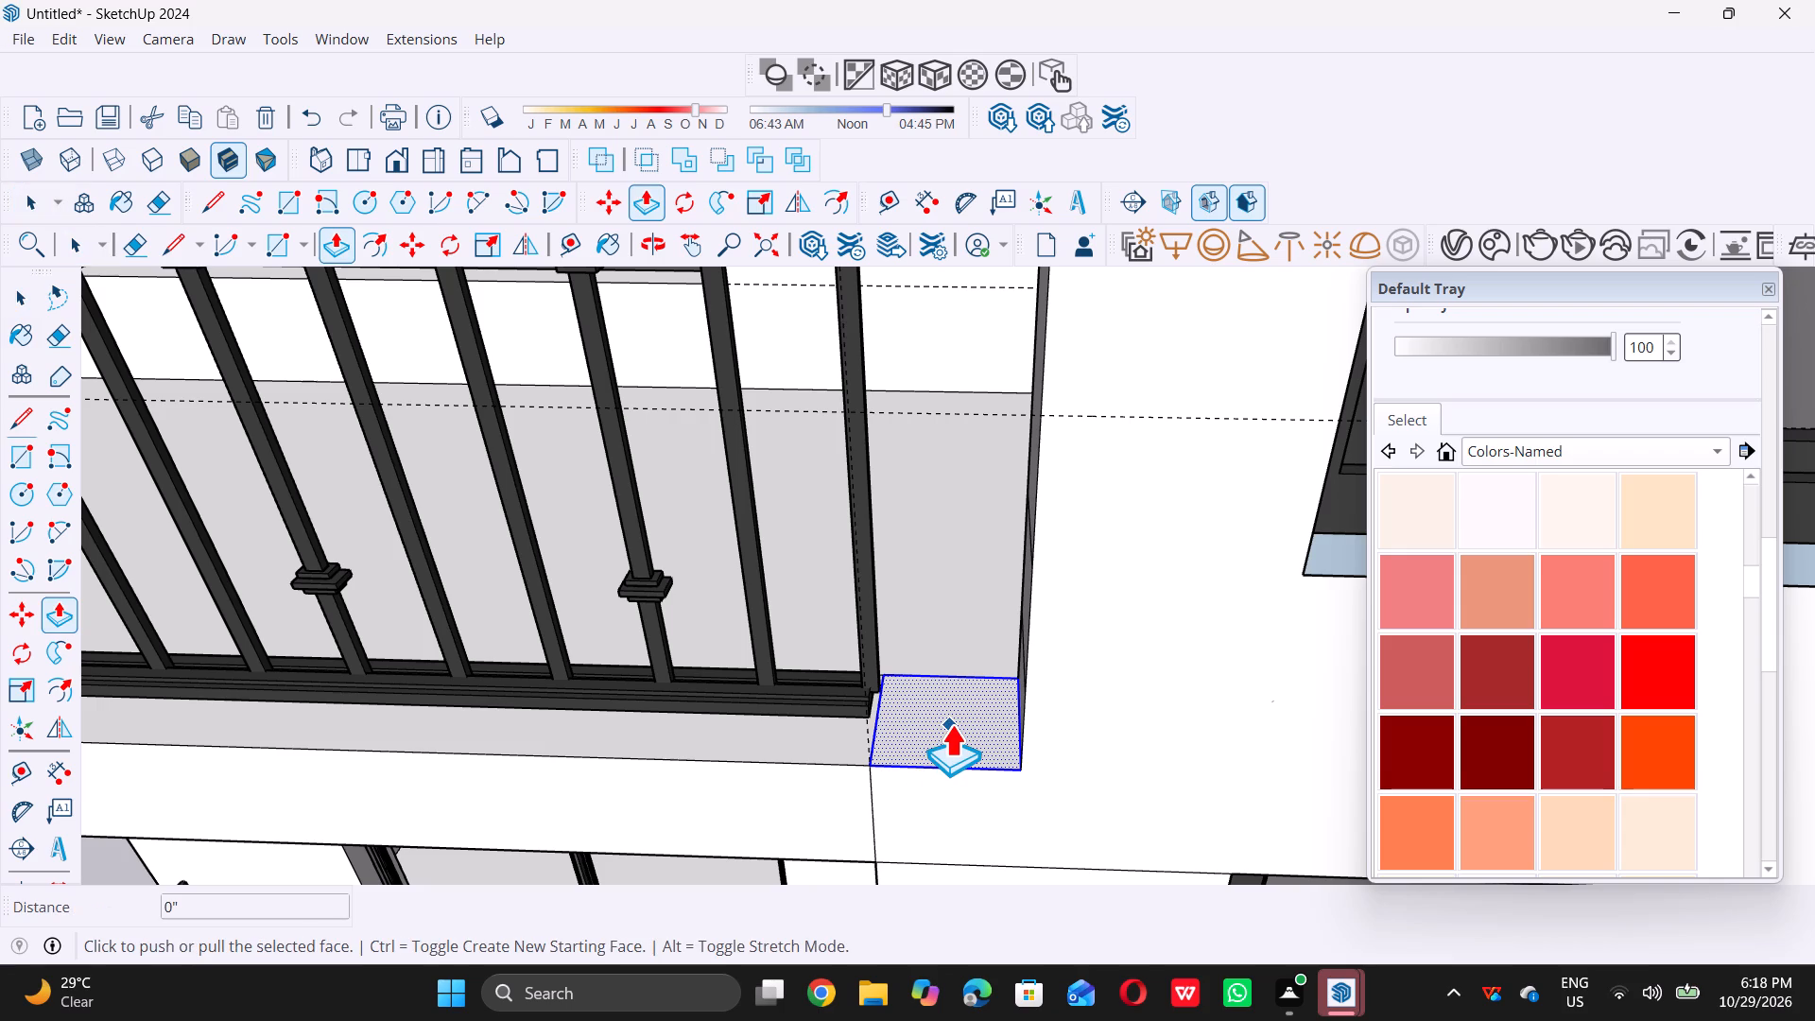
left_click(951, 724)
scroll(951, 724, "down", 19)
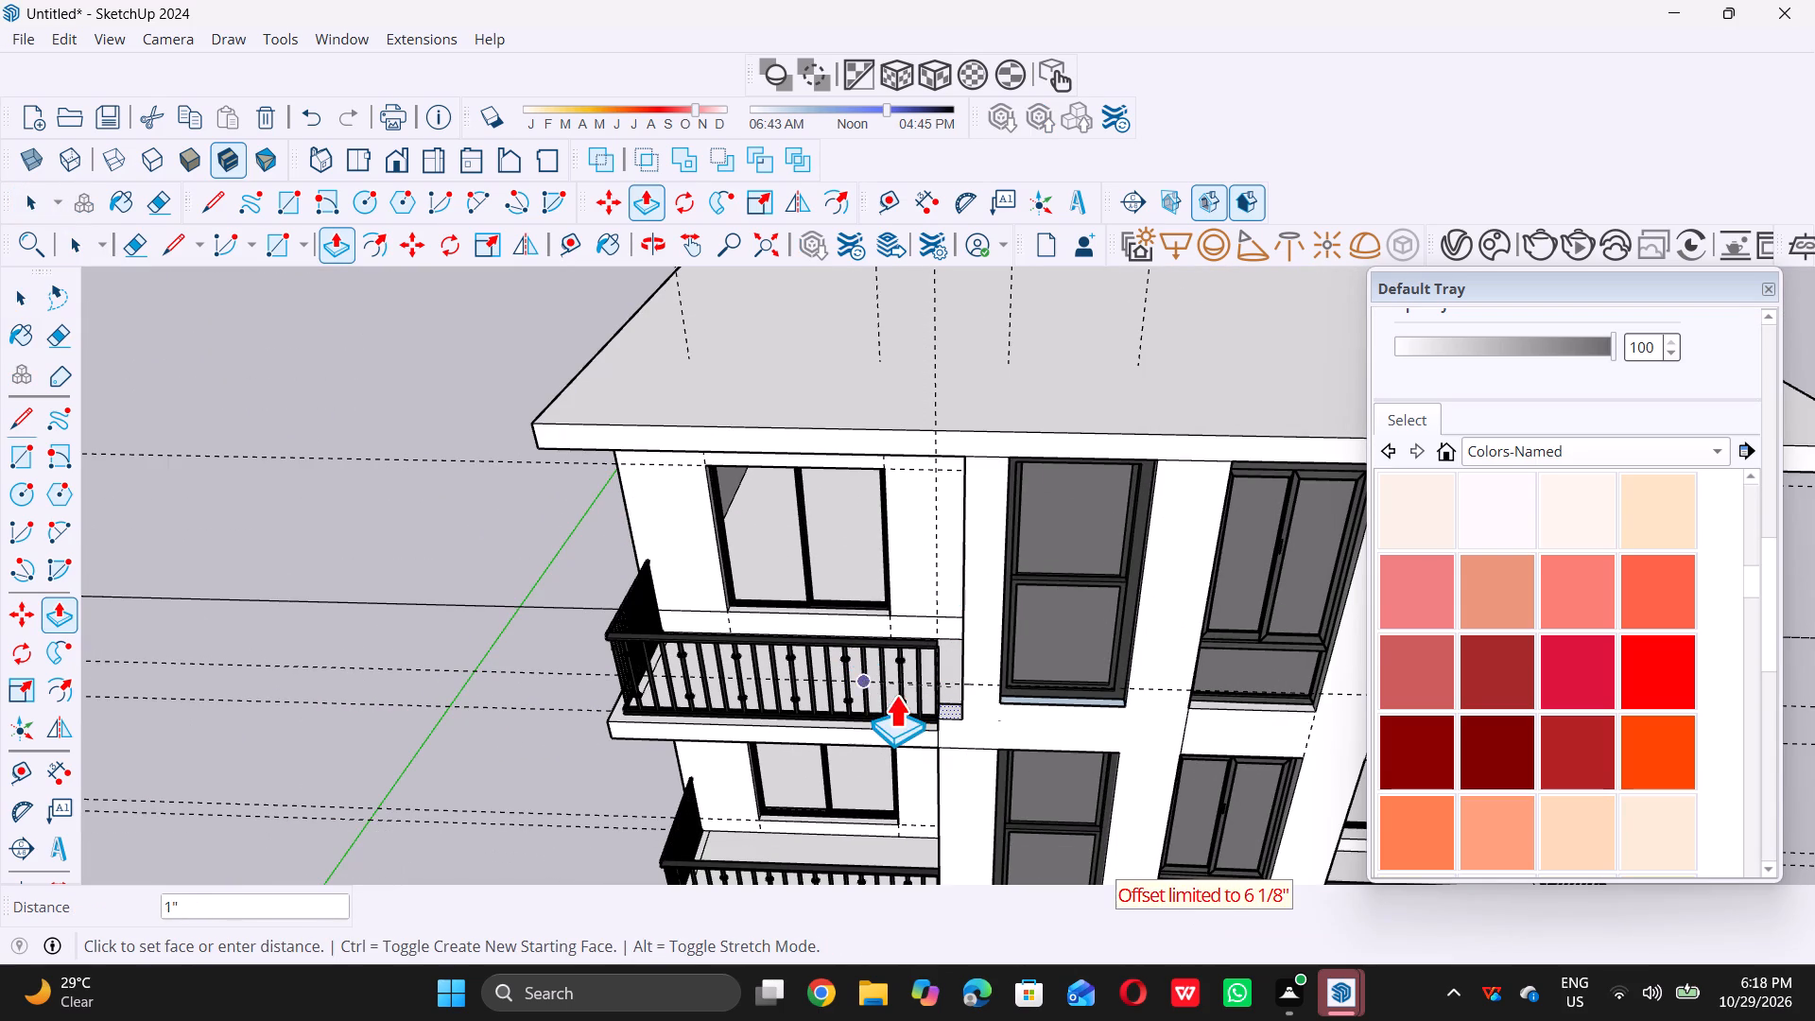
scroll(955, 693, "up", 7)
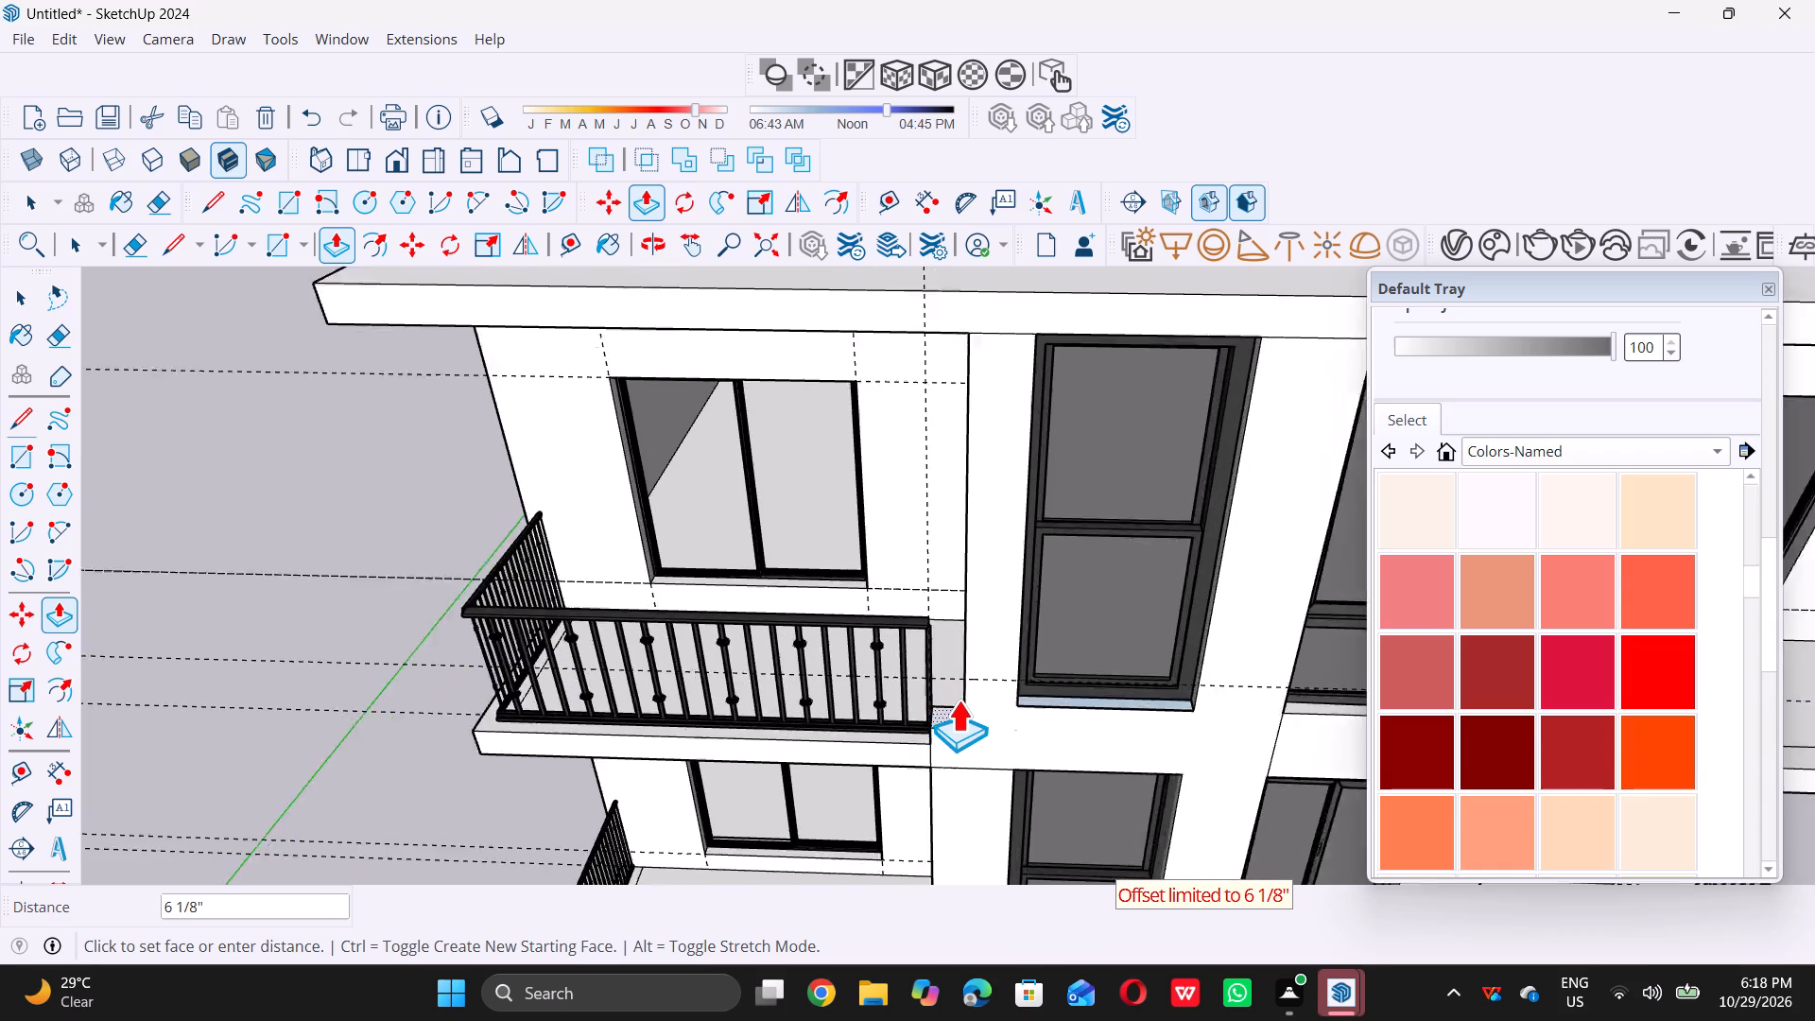
scroll(958, 700, "up", 11)
left_click(944, 731)
Raise the small block beside the railing's wall end in short pulls until it stands slightly above the handrail.
left_click_drag(944, 731, 944, 726)
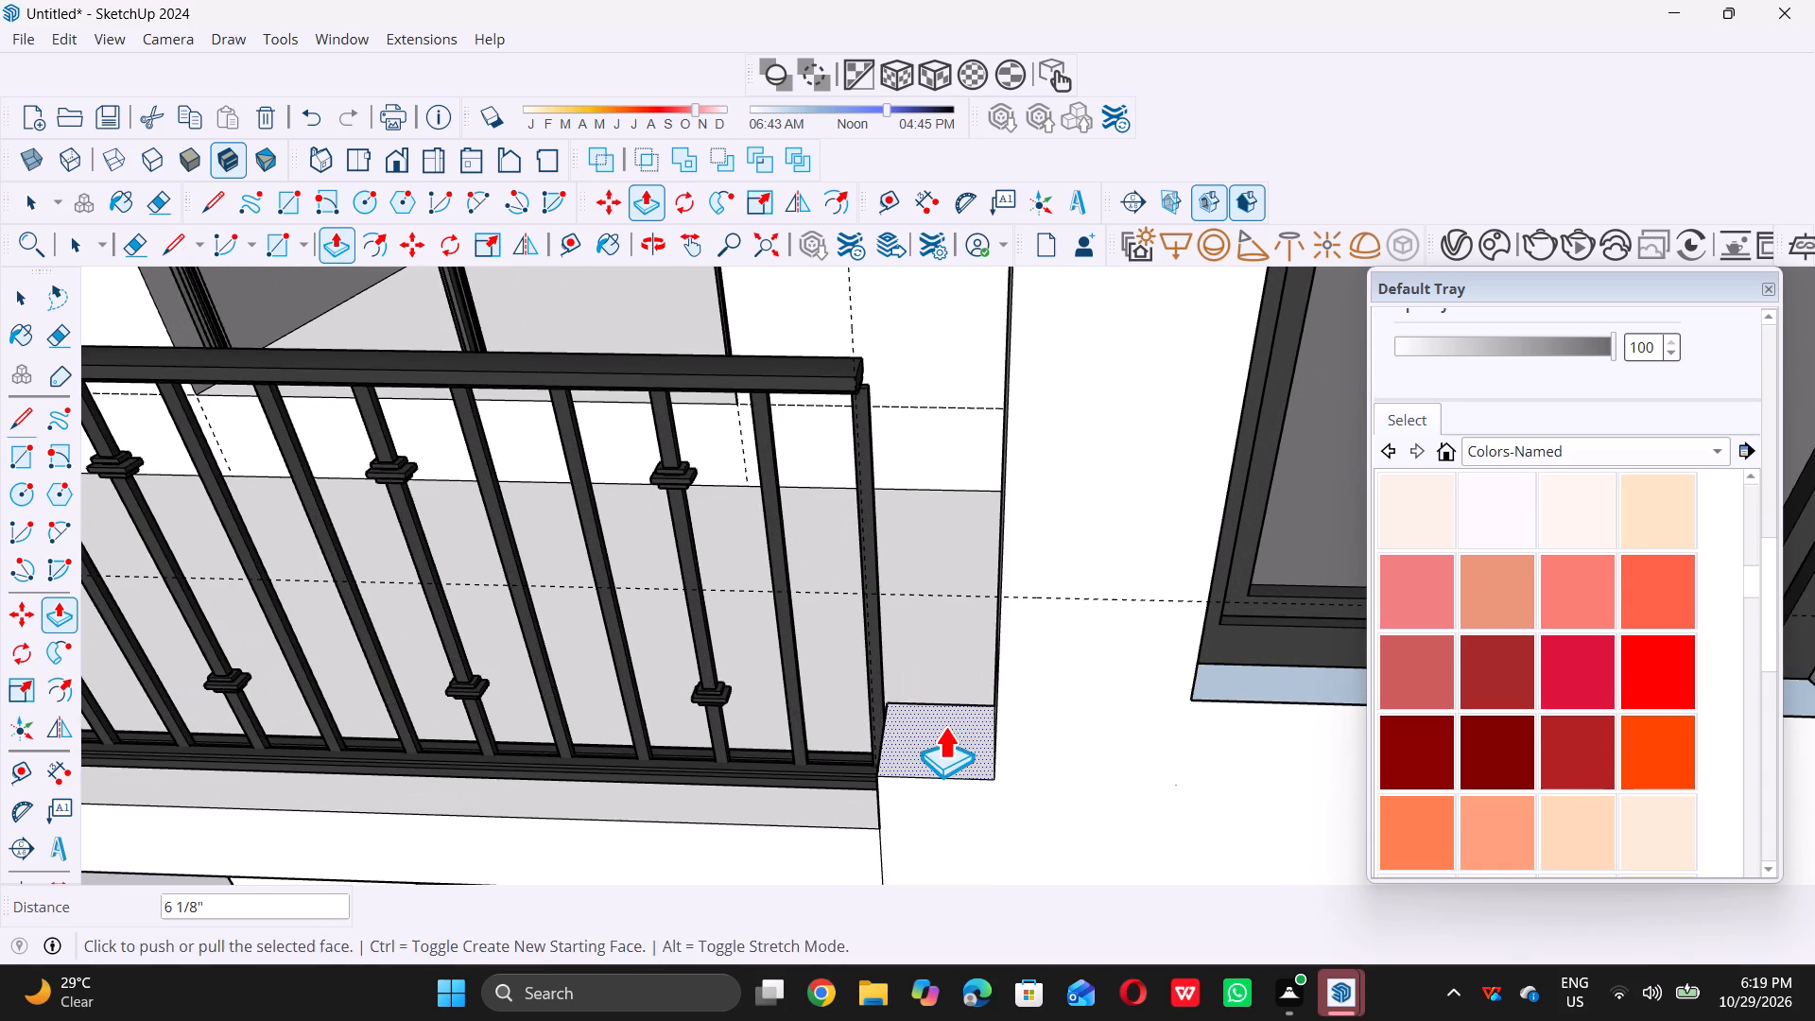
left_click_drag(944, 726, 942, 713)
left_click_drag(952, 684, 954, 654)
double_click(954, 654)
double_click(947, 670)
left_click_drag(947, 659, 944, 623)
left_click_drag(943, 609, 942, 600)
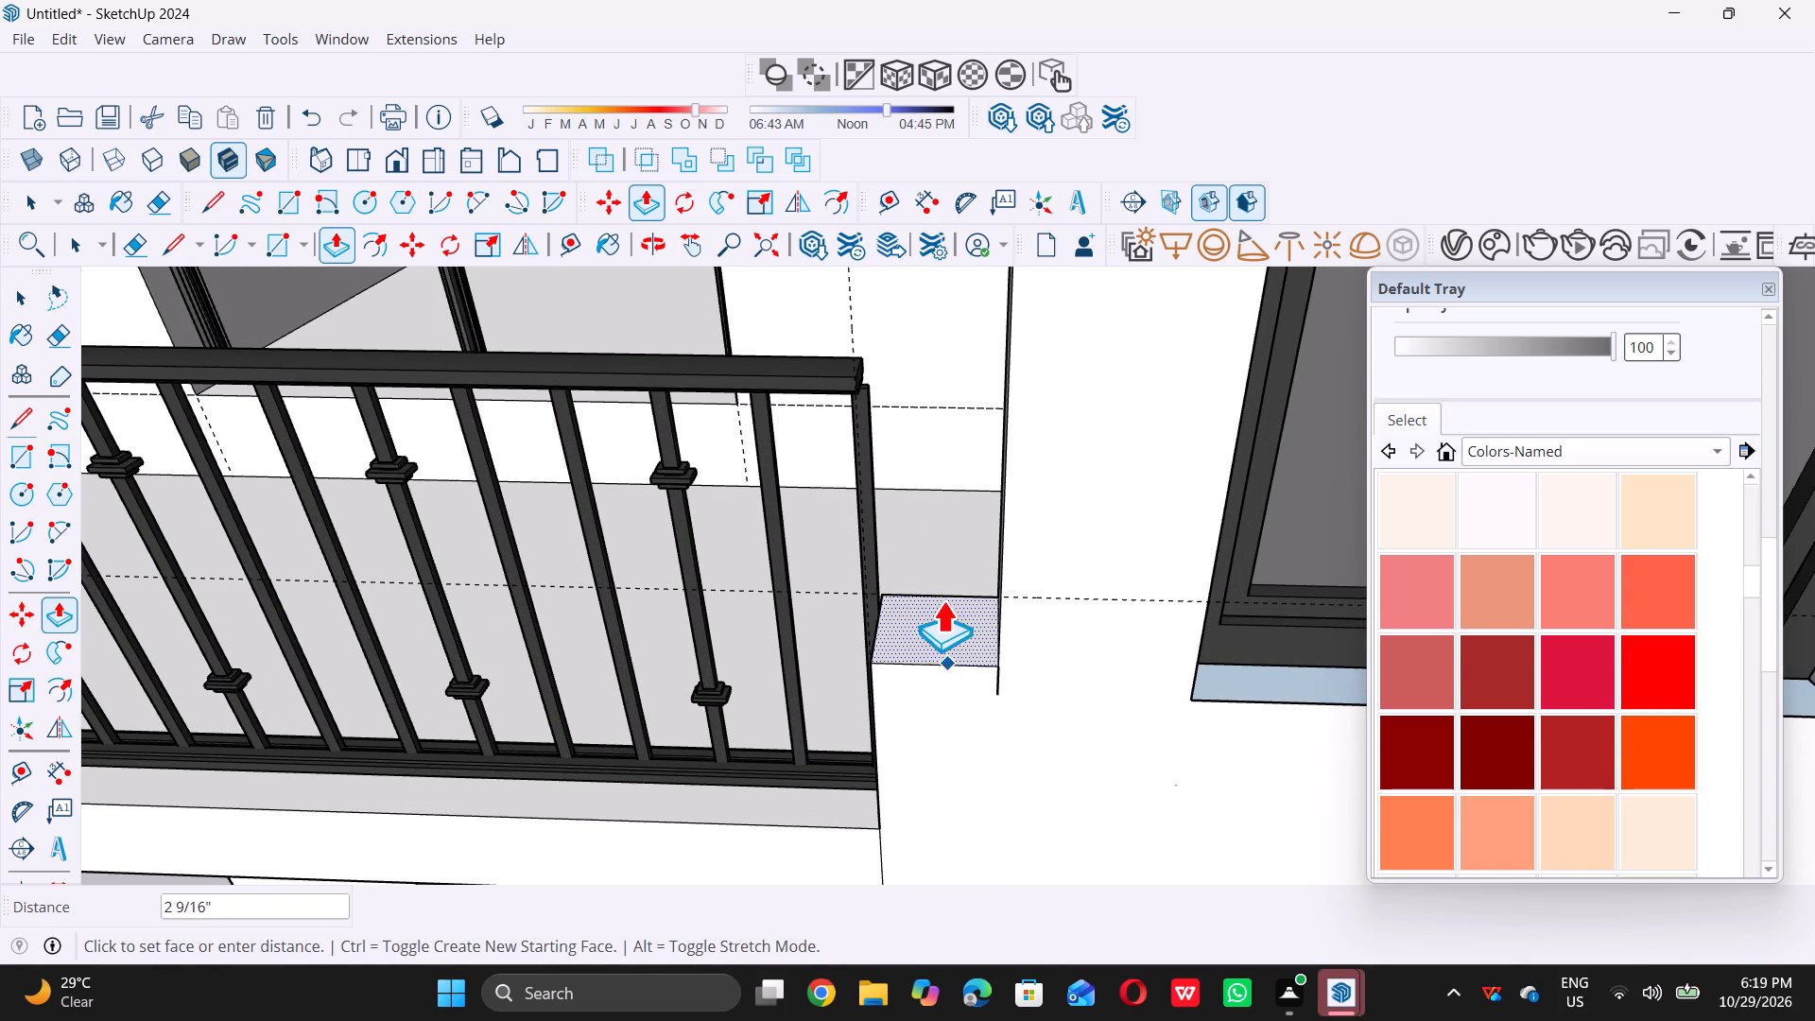
left_click_drag(942, 600, 942, 583)
left_click(942, 581)
left_click_drag(941, 574, 941, 547)
left_click(941, 547)
left_click_drag(941, 547, 944, 539)
middle_click(944, 539)
left_click_drag(944, 539, 932, 481)
left_click_drag(932, 480, 947, 431)
left_click_drag(947, 431, 926, 308)
left_click(926, 308)
Pull the block's top face up about 6' 1" to just below the roof slab.
scroll(926, 307, "down", 12)
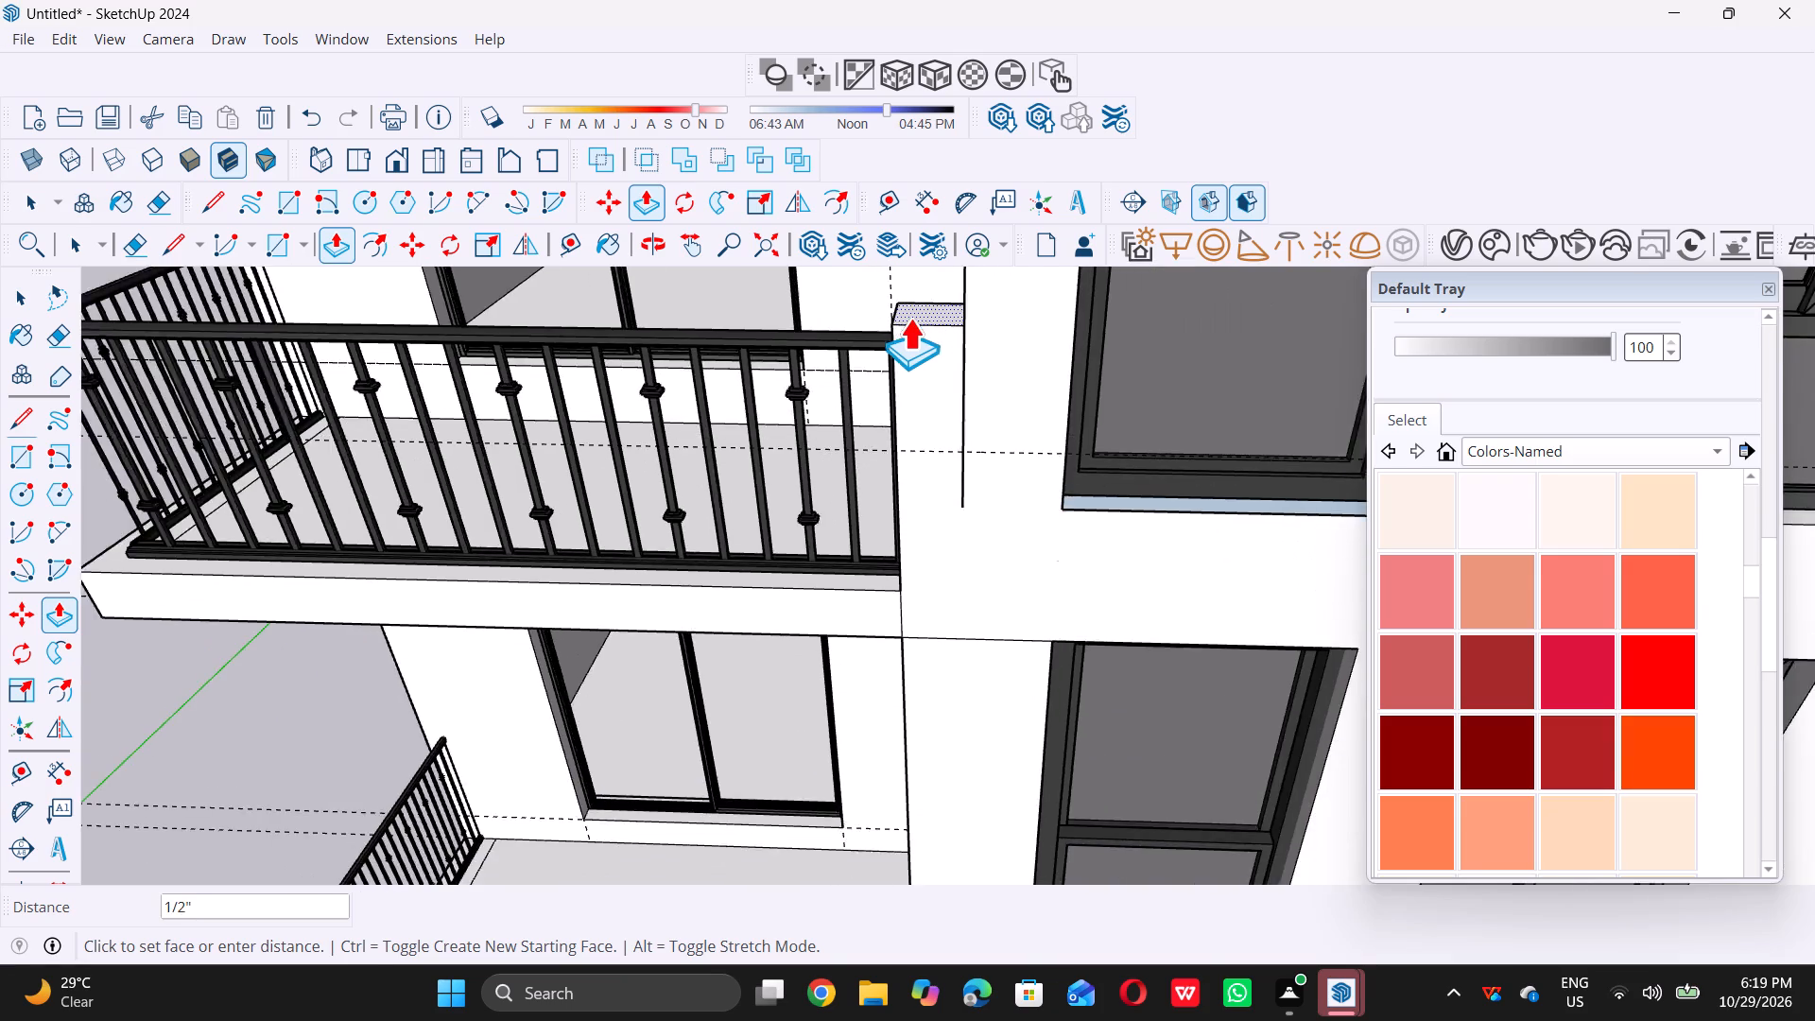
scroll(909, 318, "down", 1)
middle_click_drag(905, 325, 724, 577)
scroll(746, 552, "down", 4)
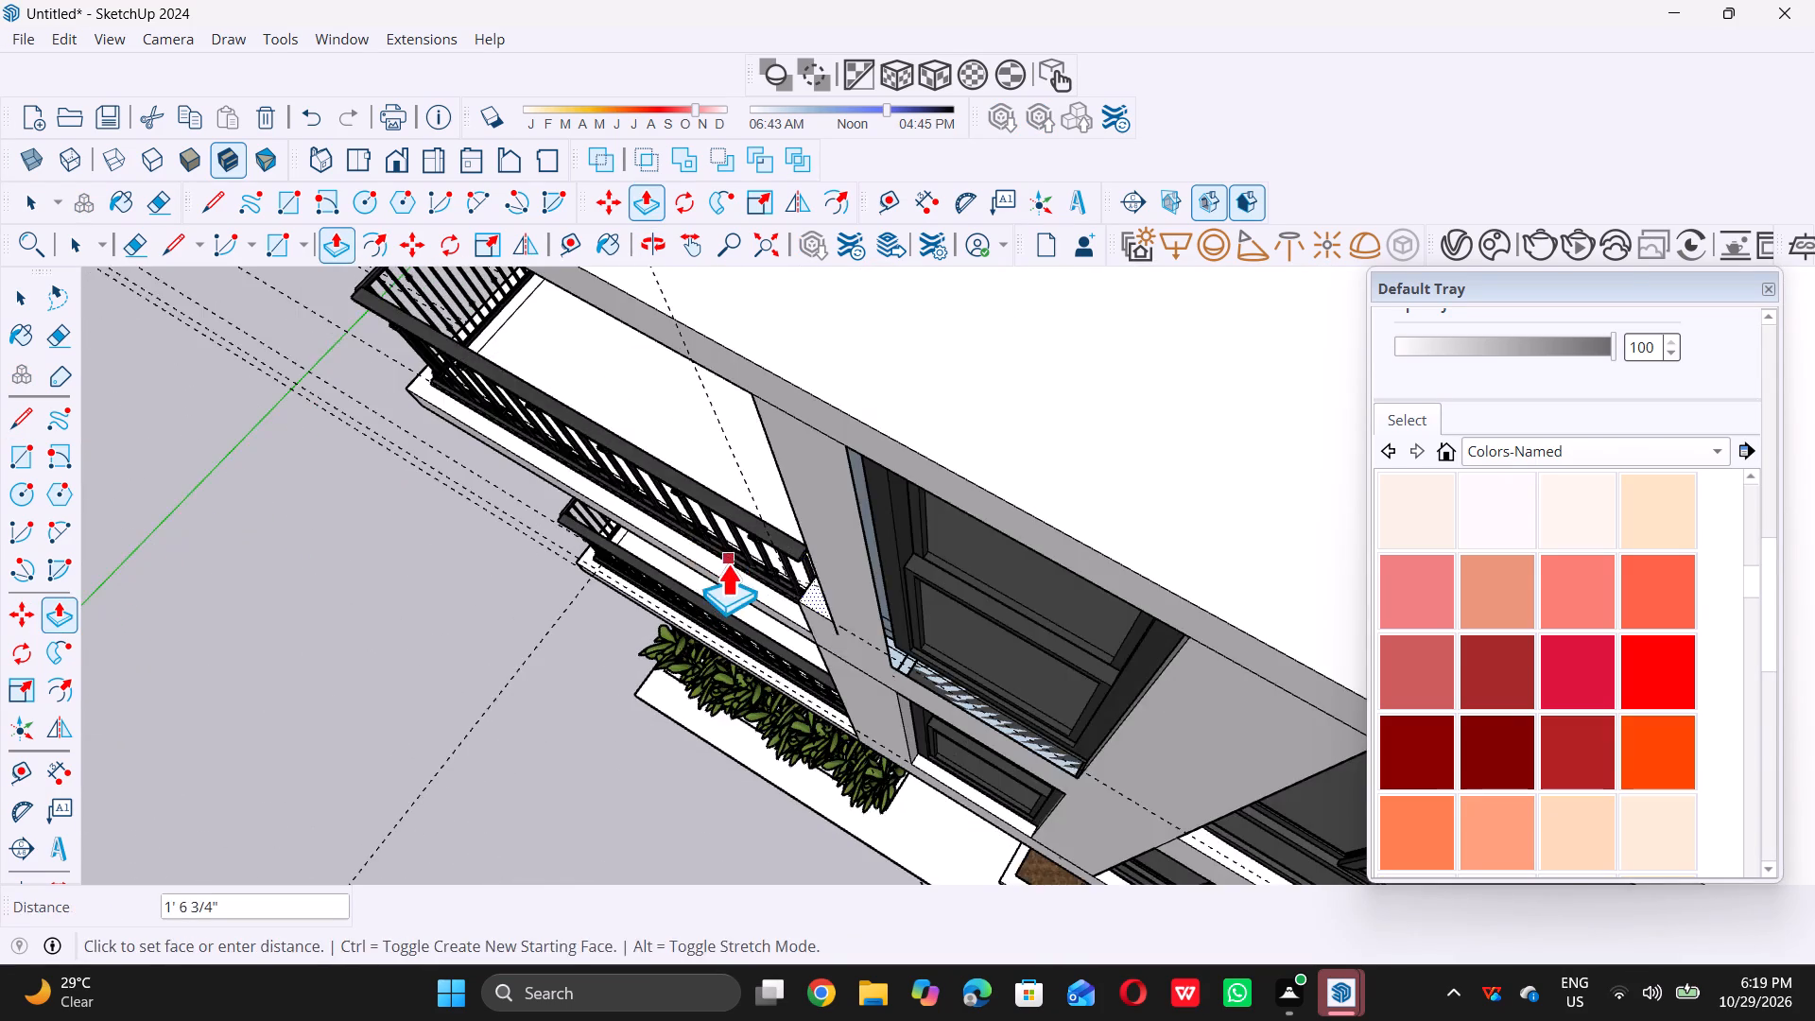
scroll(727, 563, "down", 1)
middle_click_drag(727, 563, 890, 481)
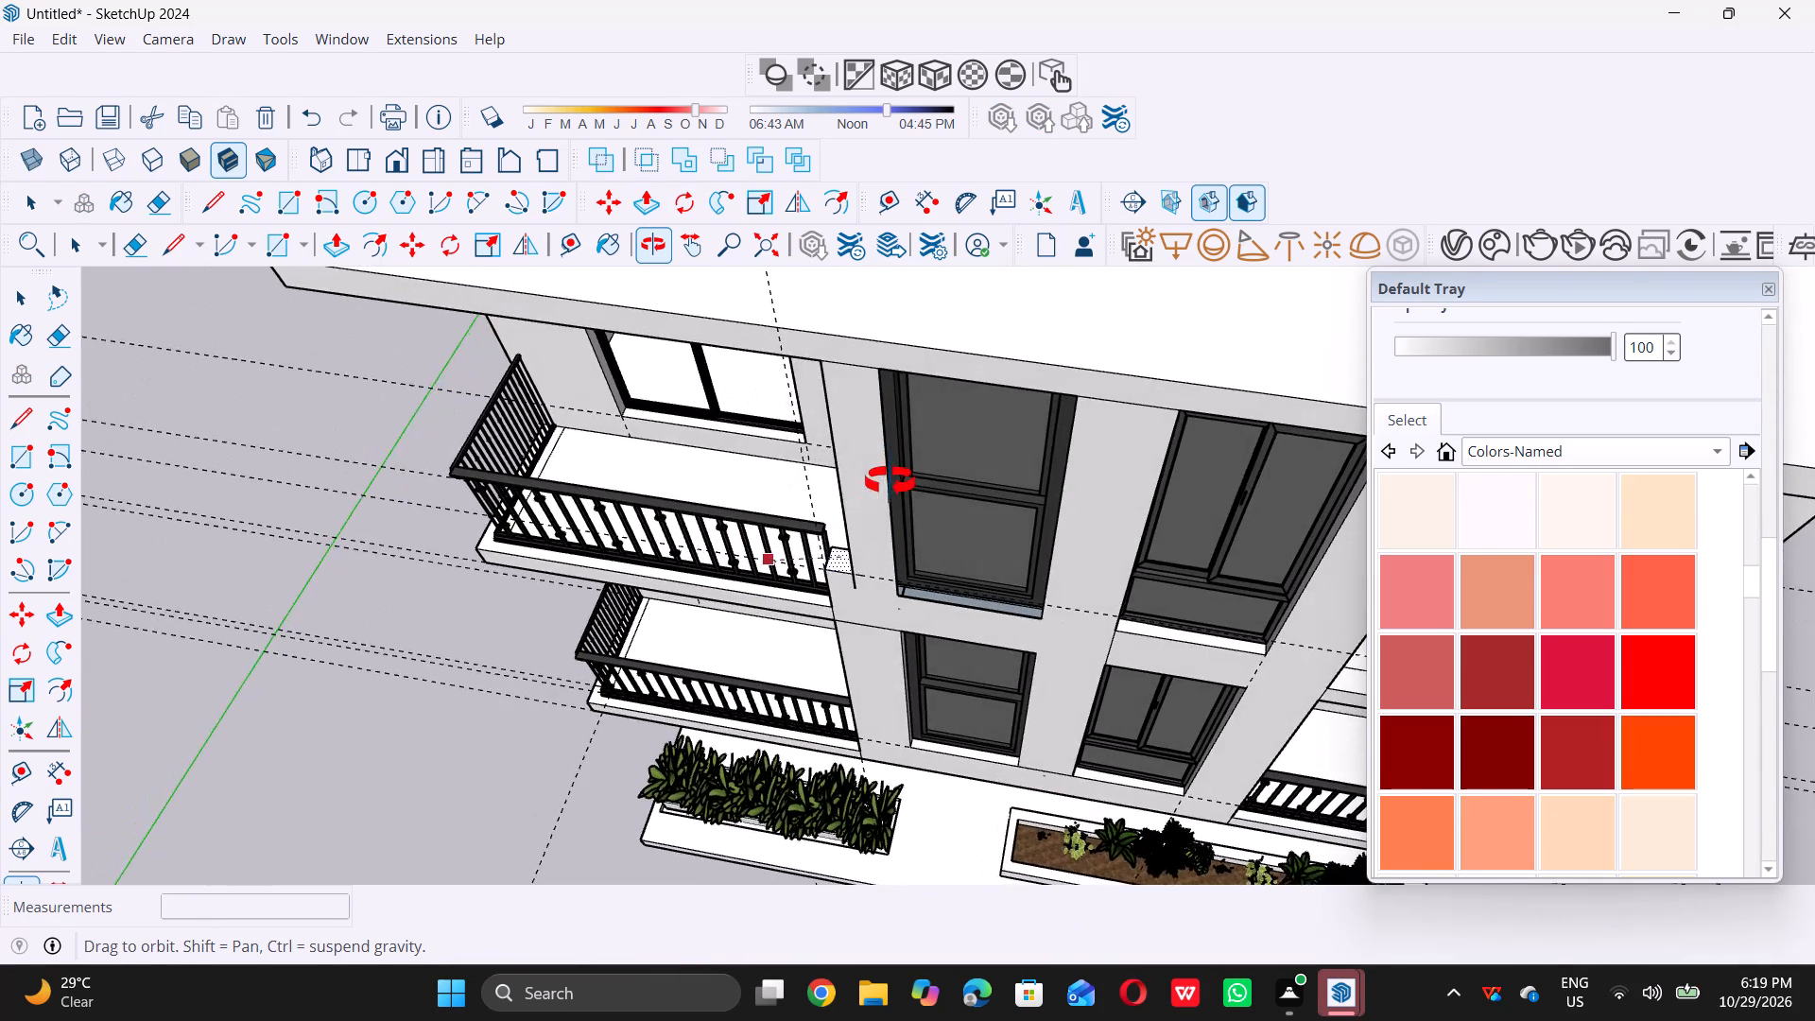
middle_click_drag(890, 481, 891, 481)
scroll(802, 355, "up", 1)
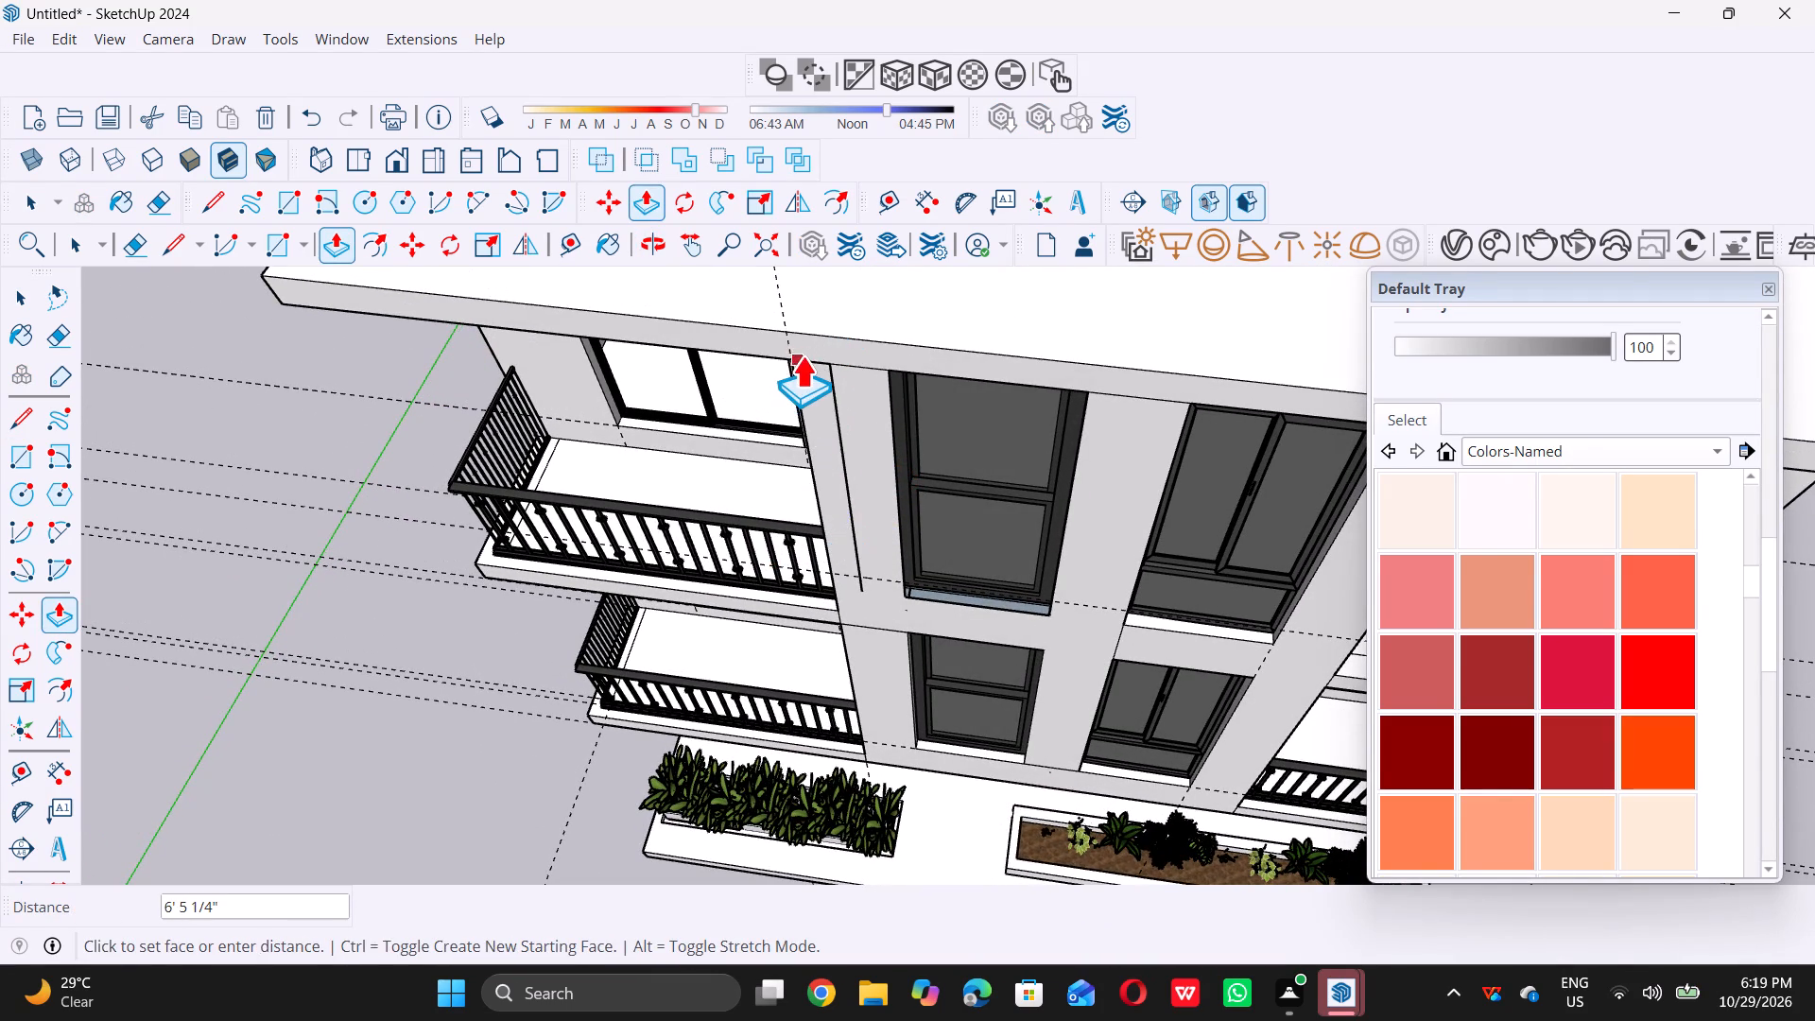
scroll(802, 355, "up", 4)
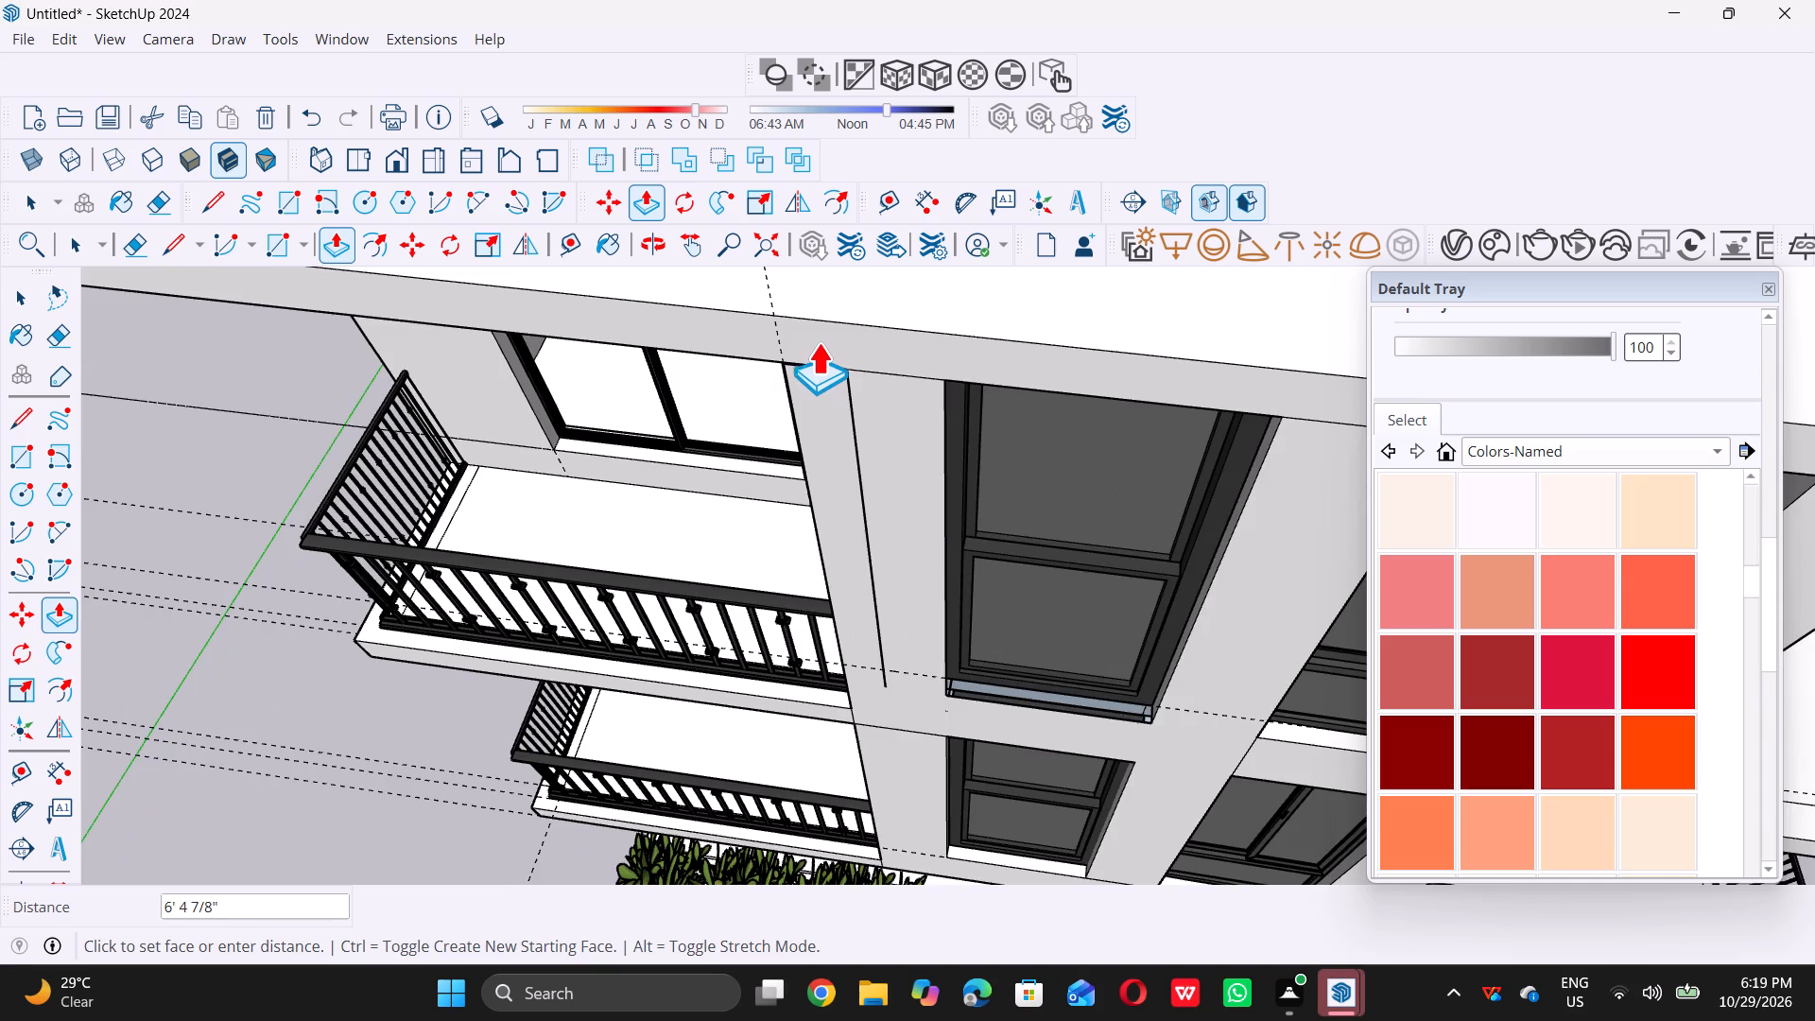
scroll(818, 344, "up", 4)
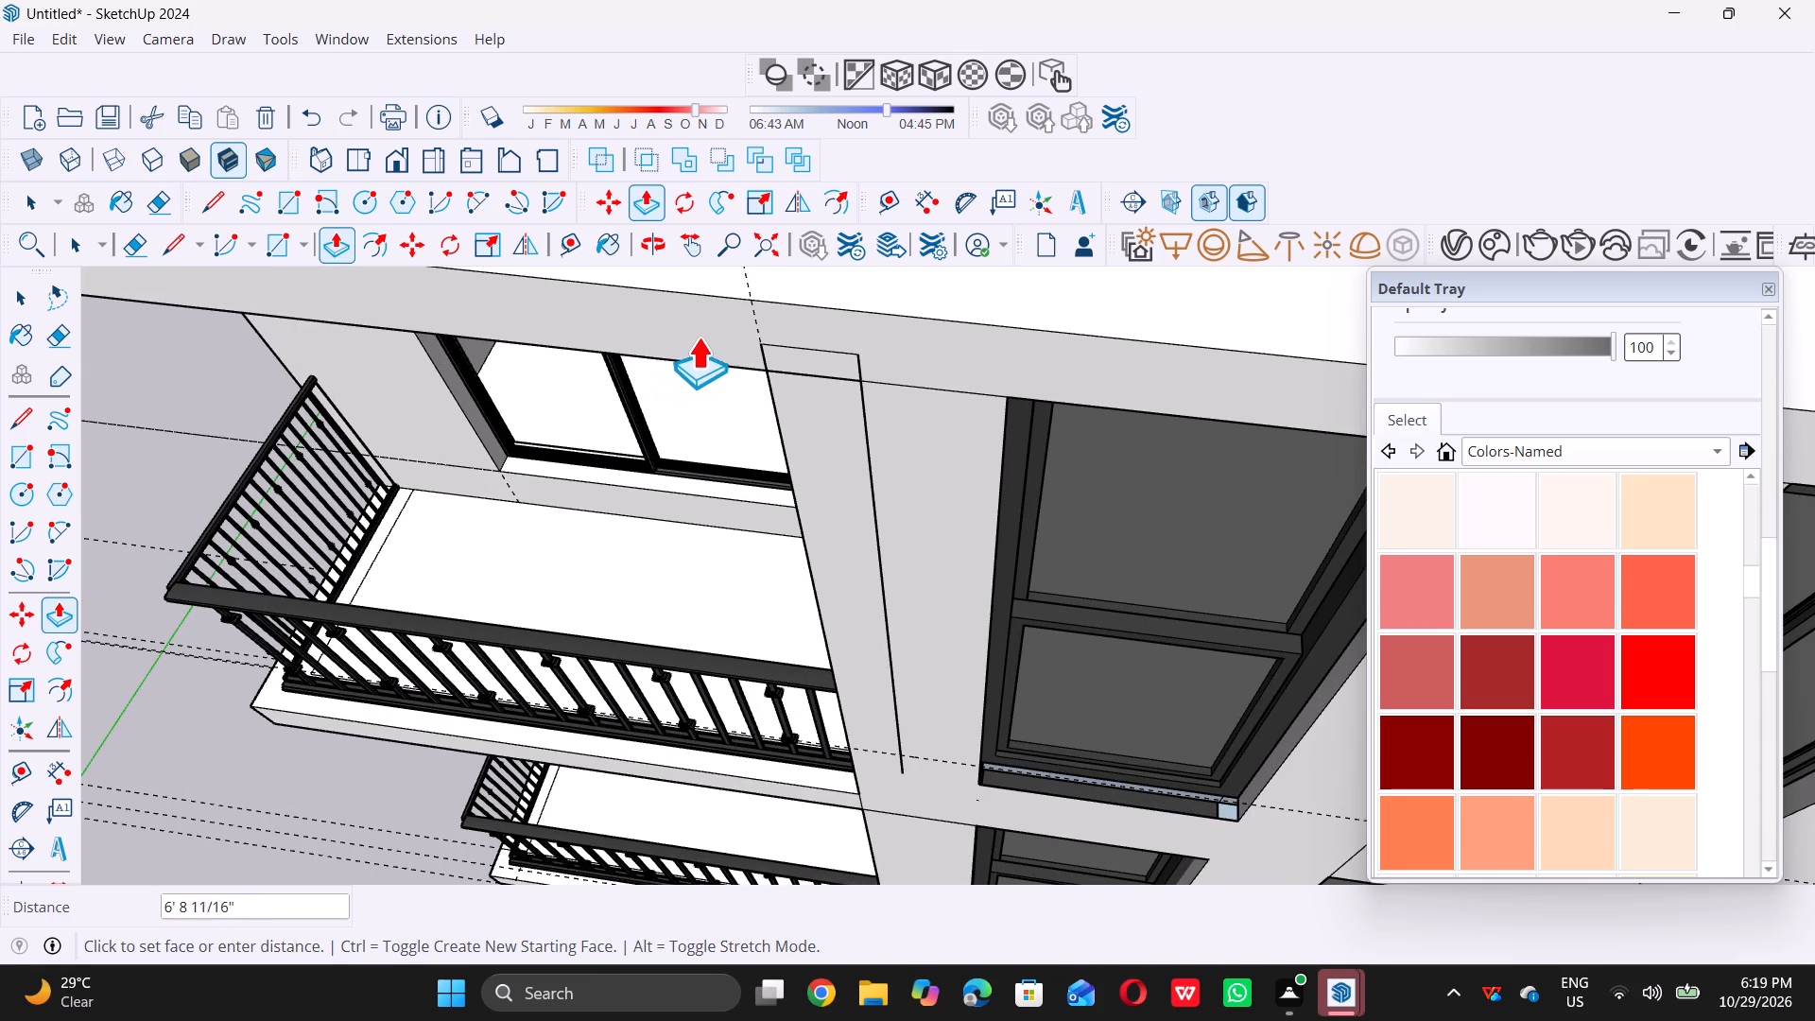
double_click(813, 367)
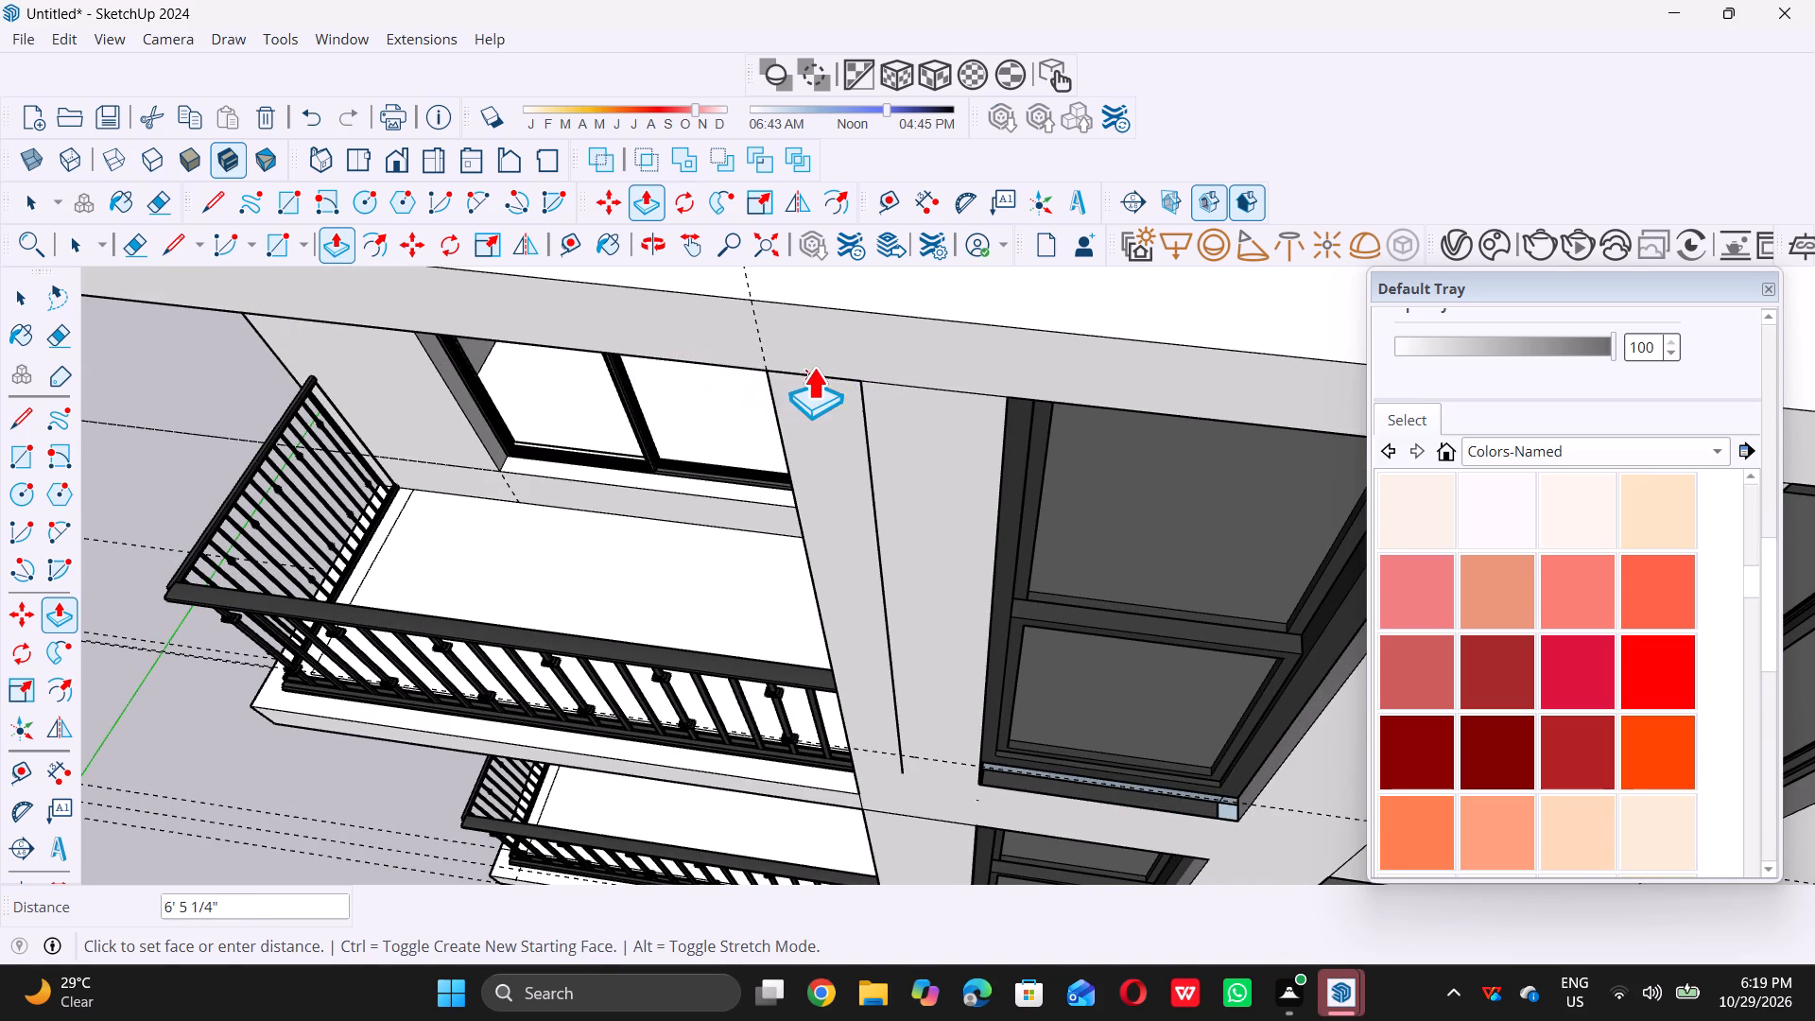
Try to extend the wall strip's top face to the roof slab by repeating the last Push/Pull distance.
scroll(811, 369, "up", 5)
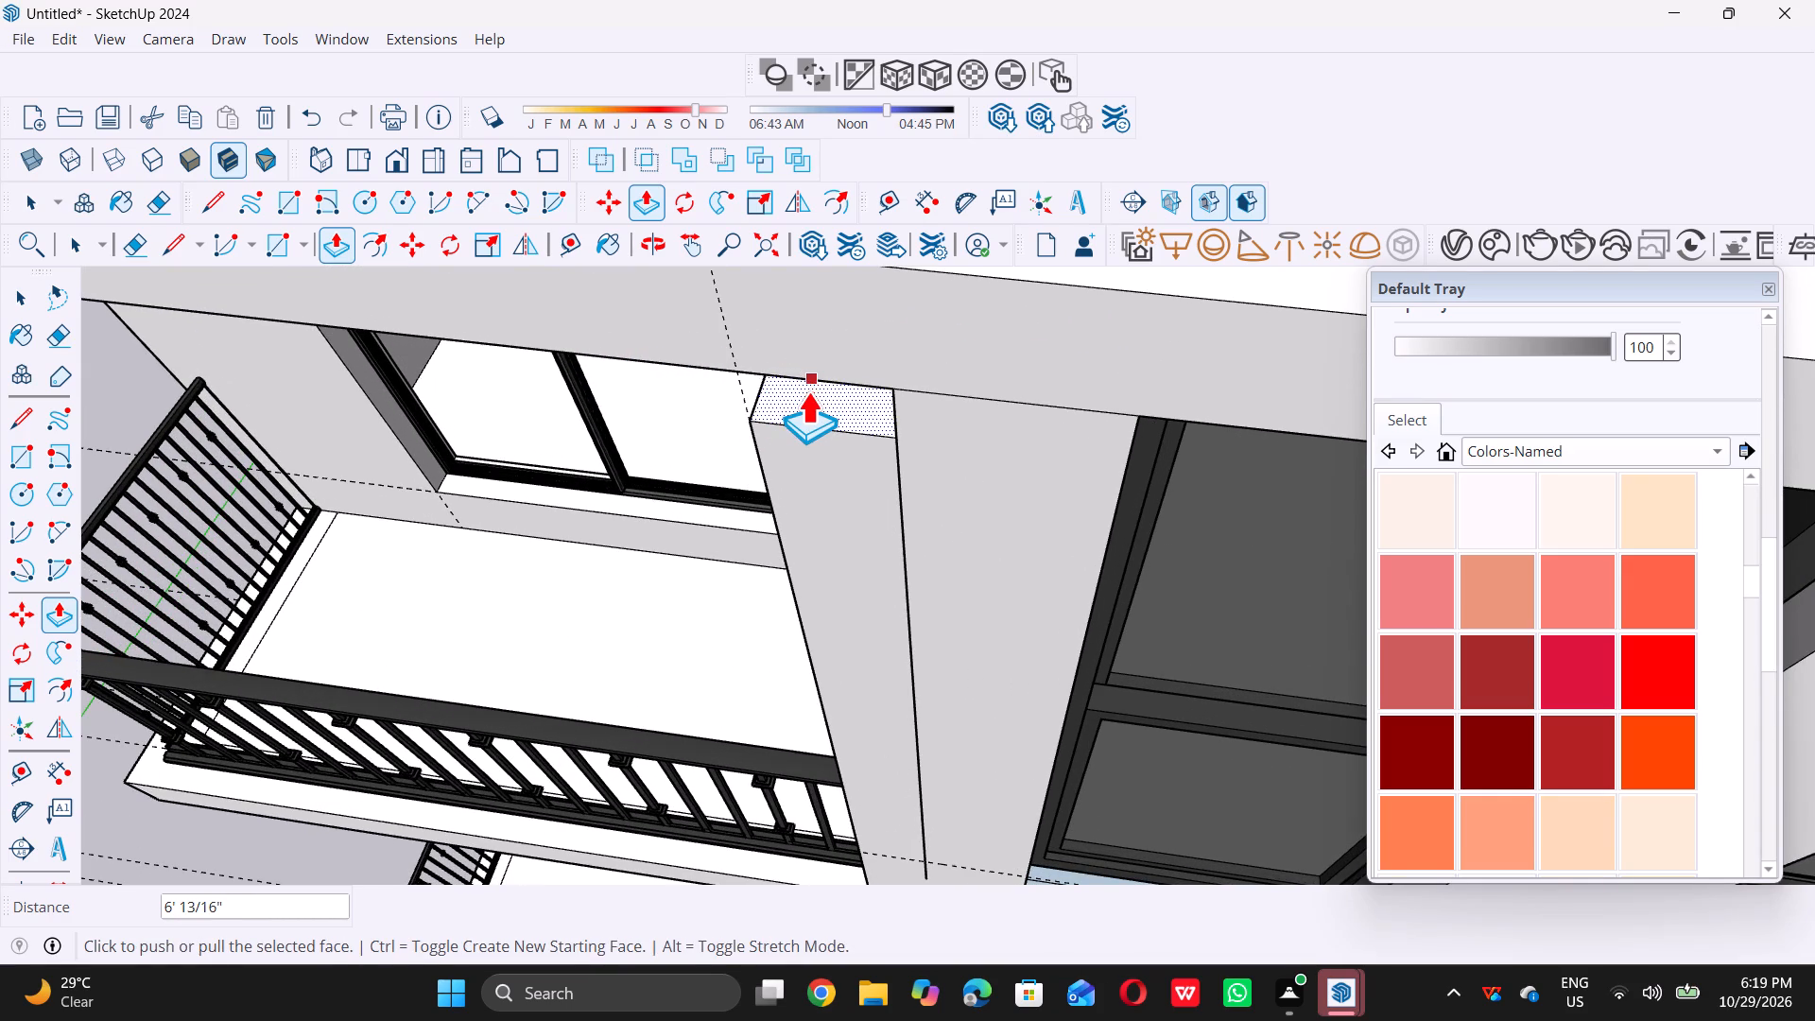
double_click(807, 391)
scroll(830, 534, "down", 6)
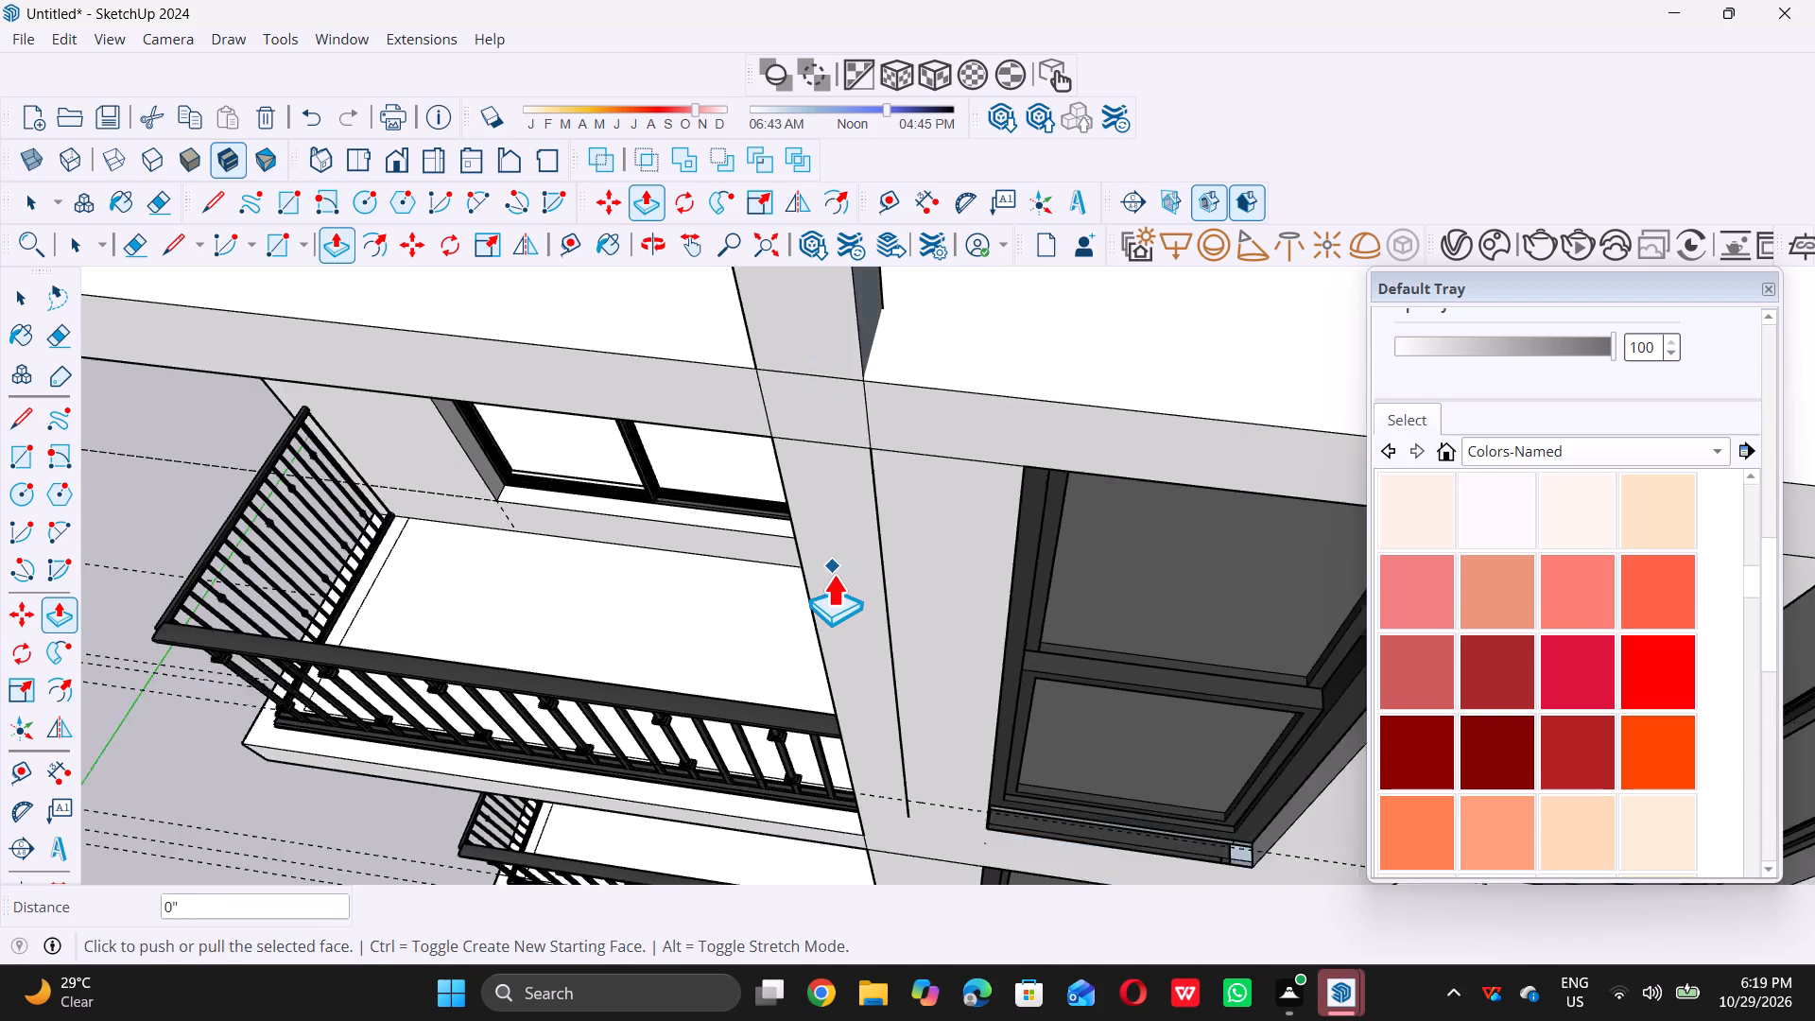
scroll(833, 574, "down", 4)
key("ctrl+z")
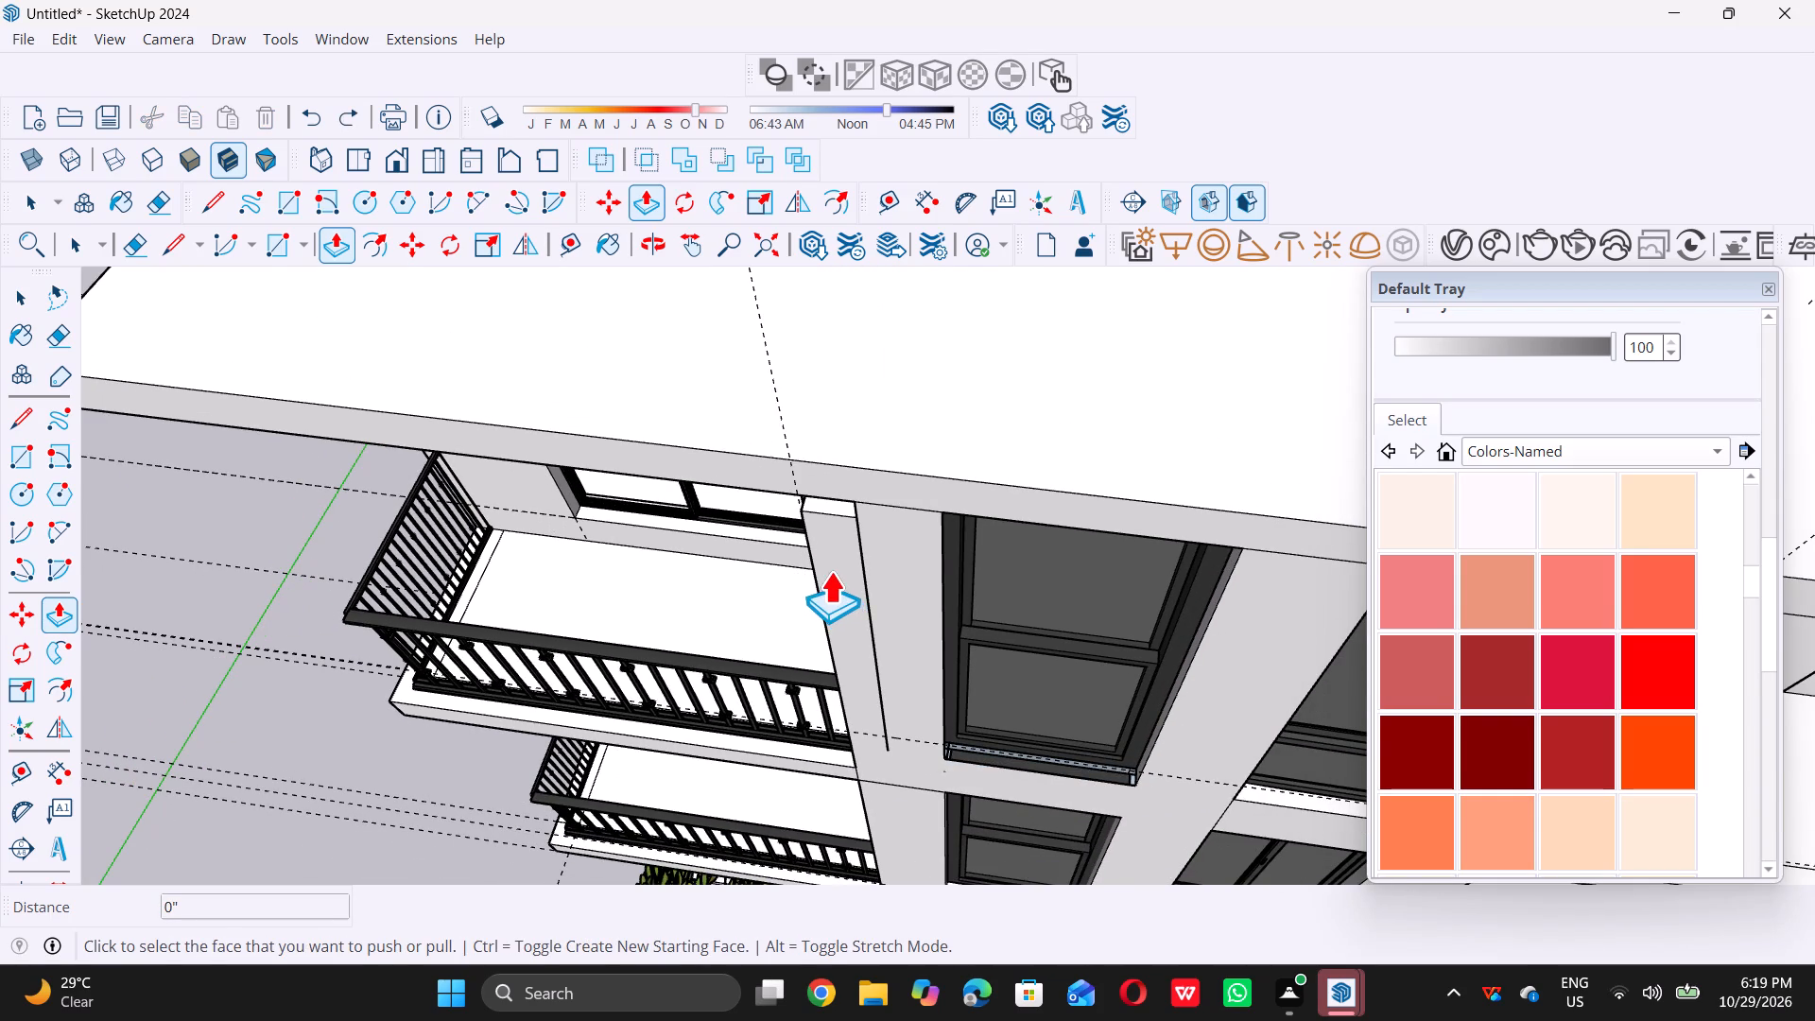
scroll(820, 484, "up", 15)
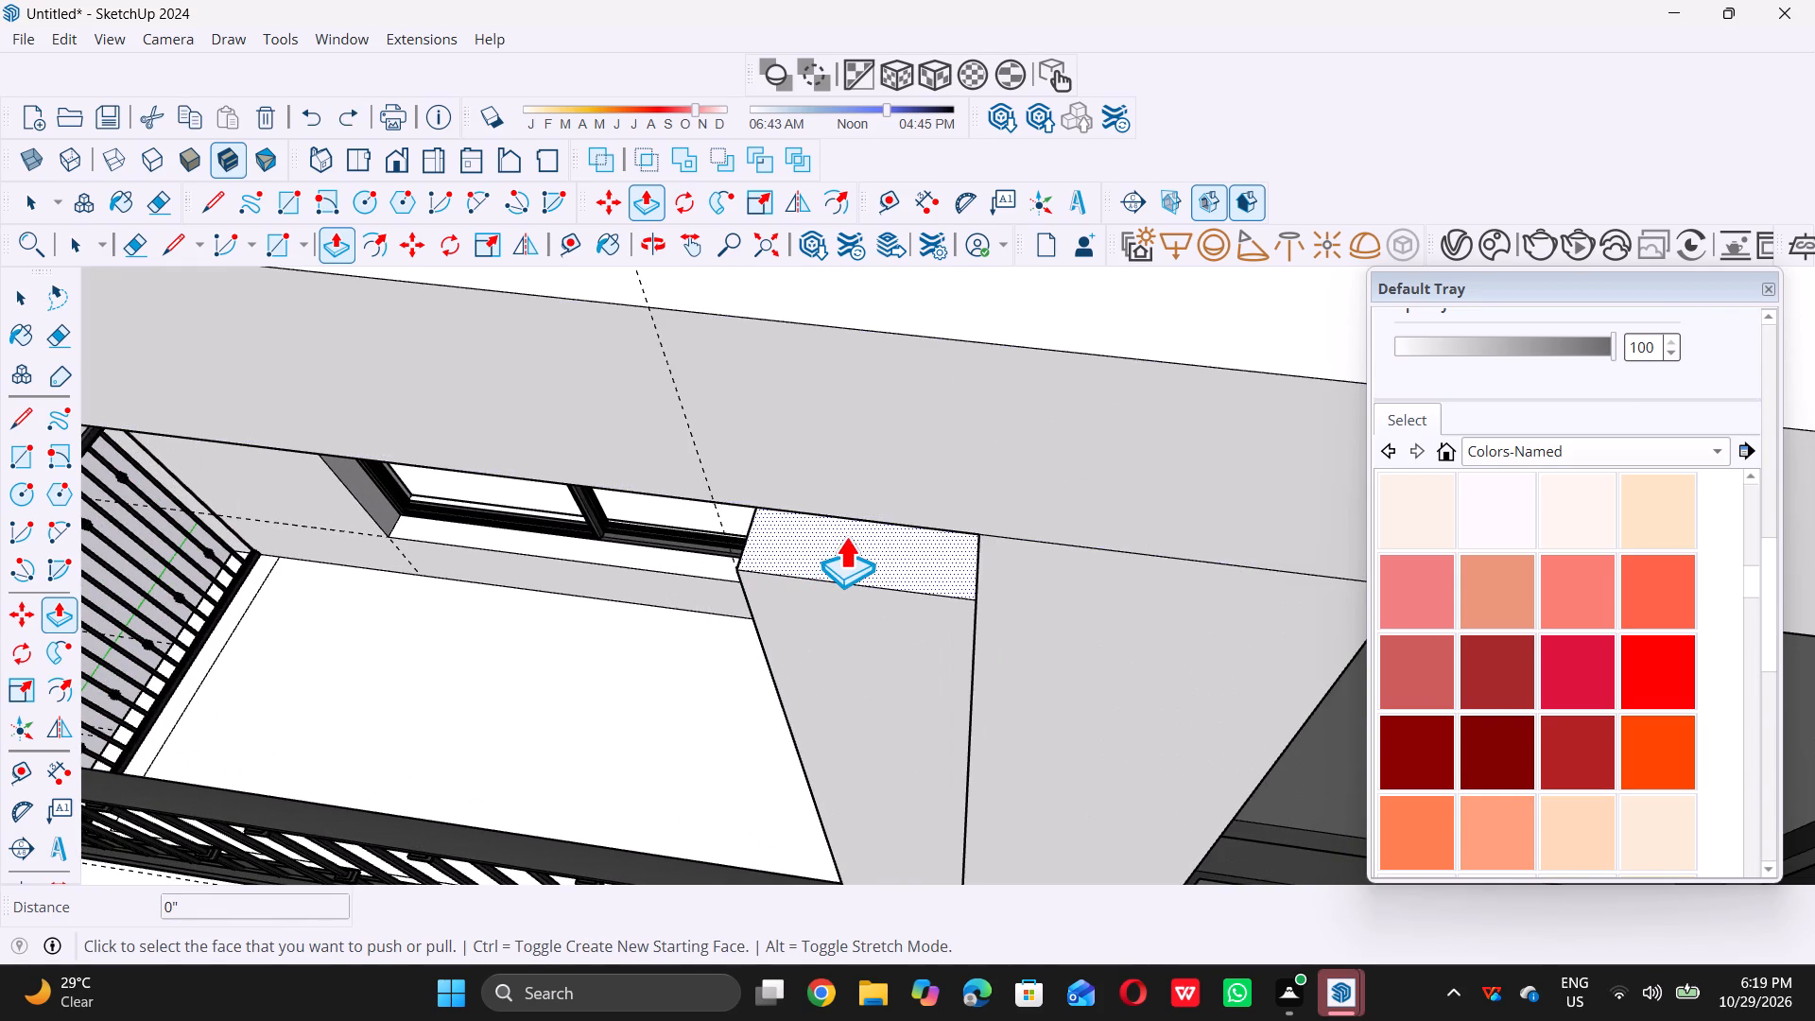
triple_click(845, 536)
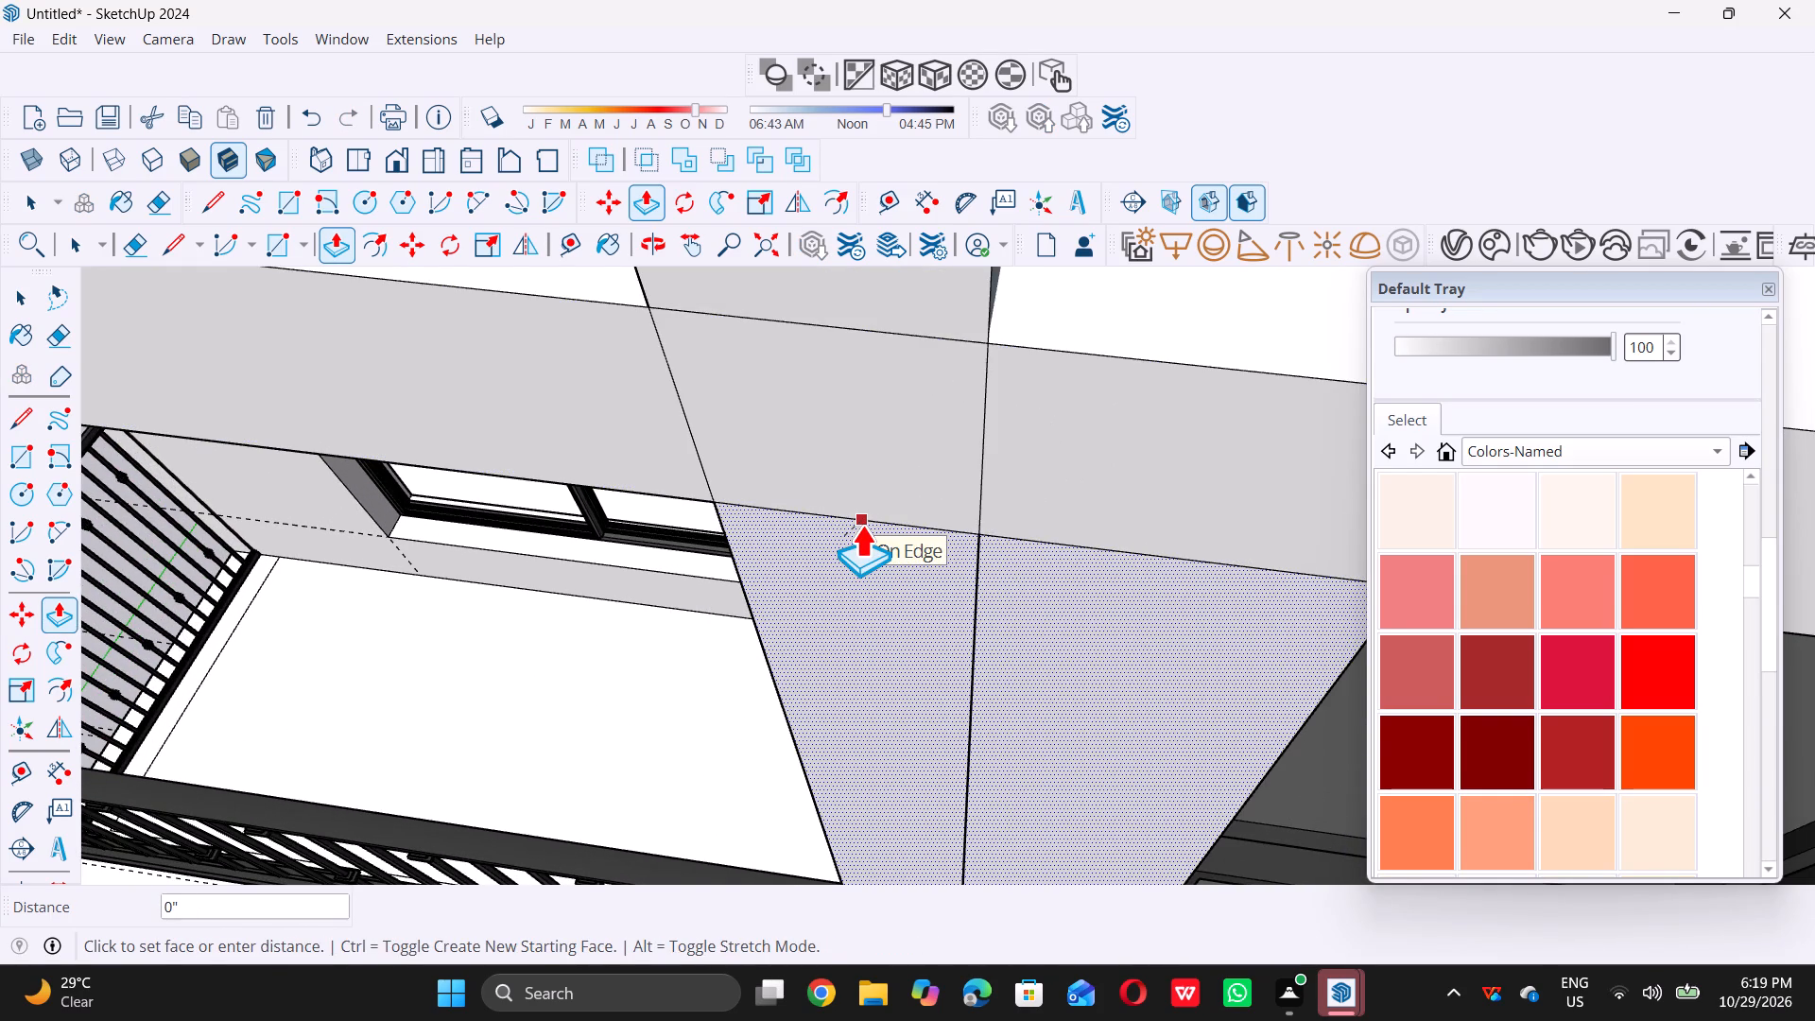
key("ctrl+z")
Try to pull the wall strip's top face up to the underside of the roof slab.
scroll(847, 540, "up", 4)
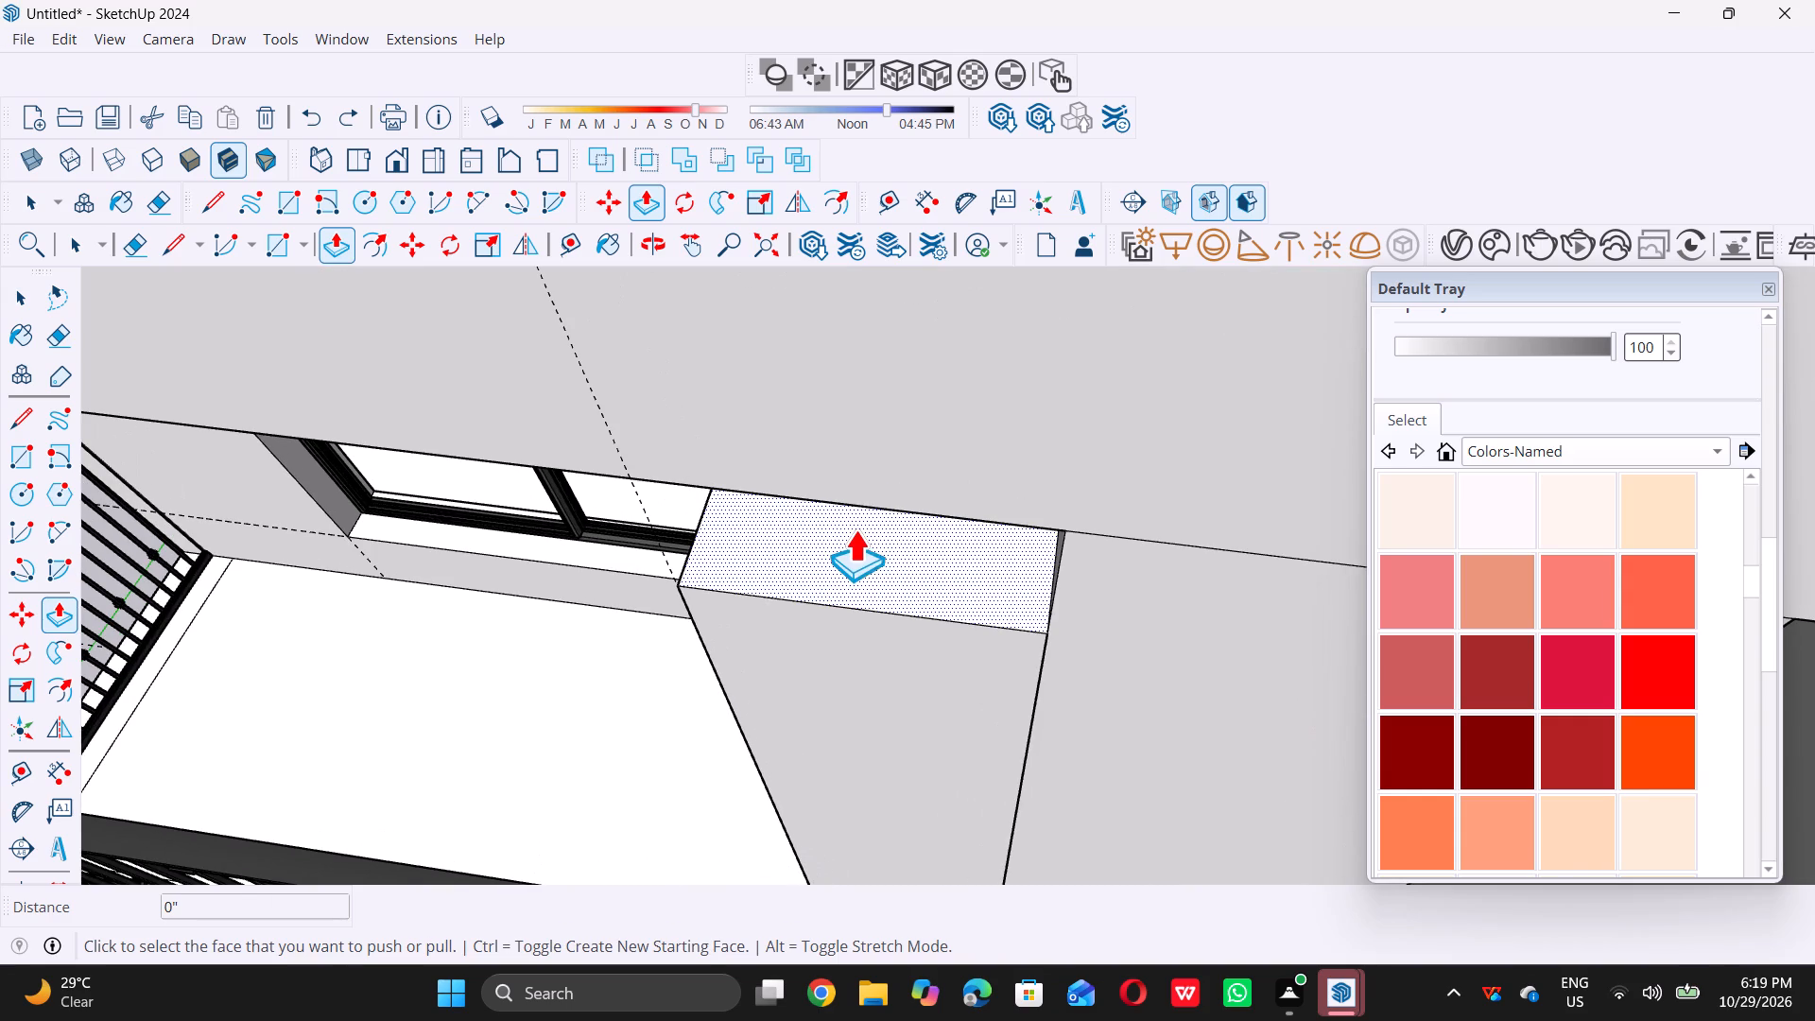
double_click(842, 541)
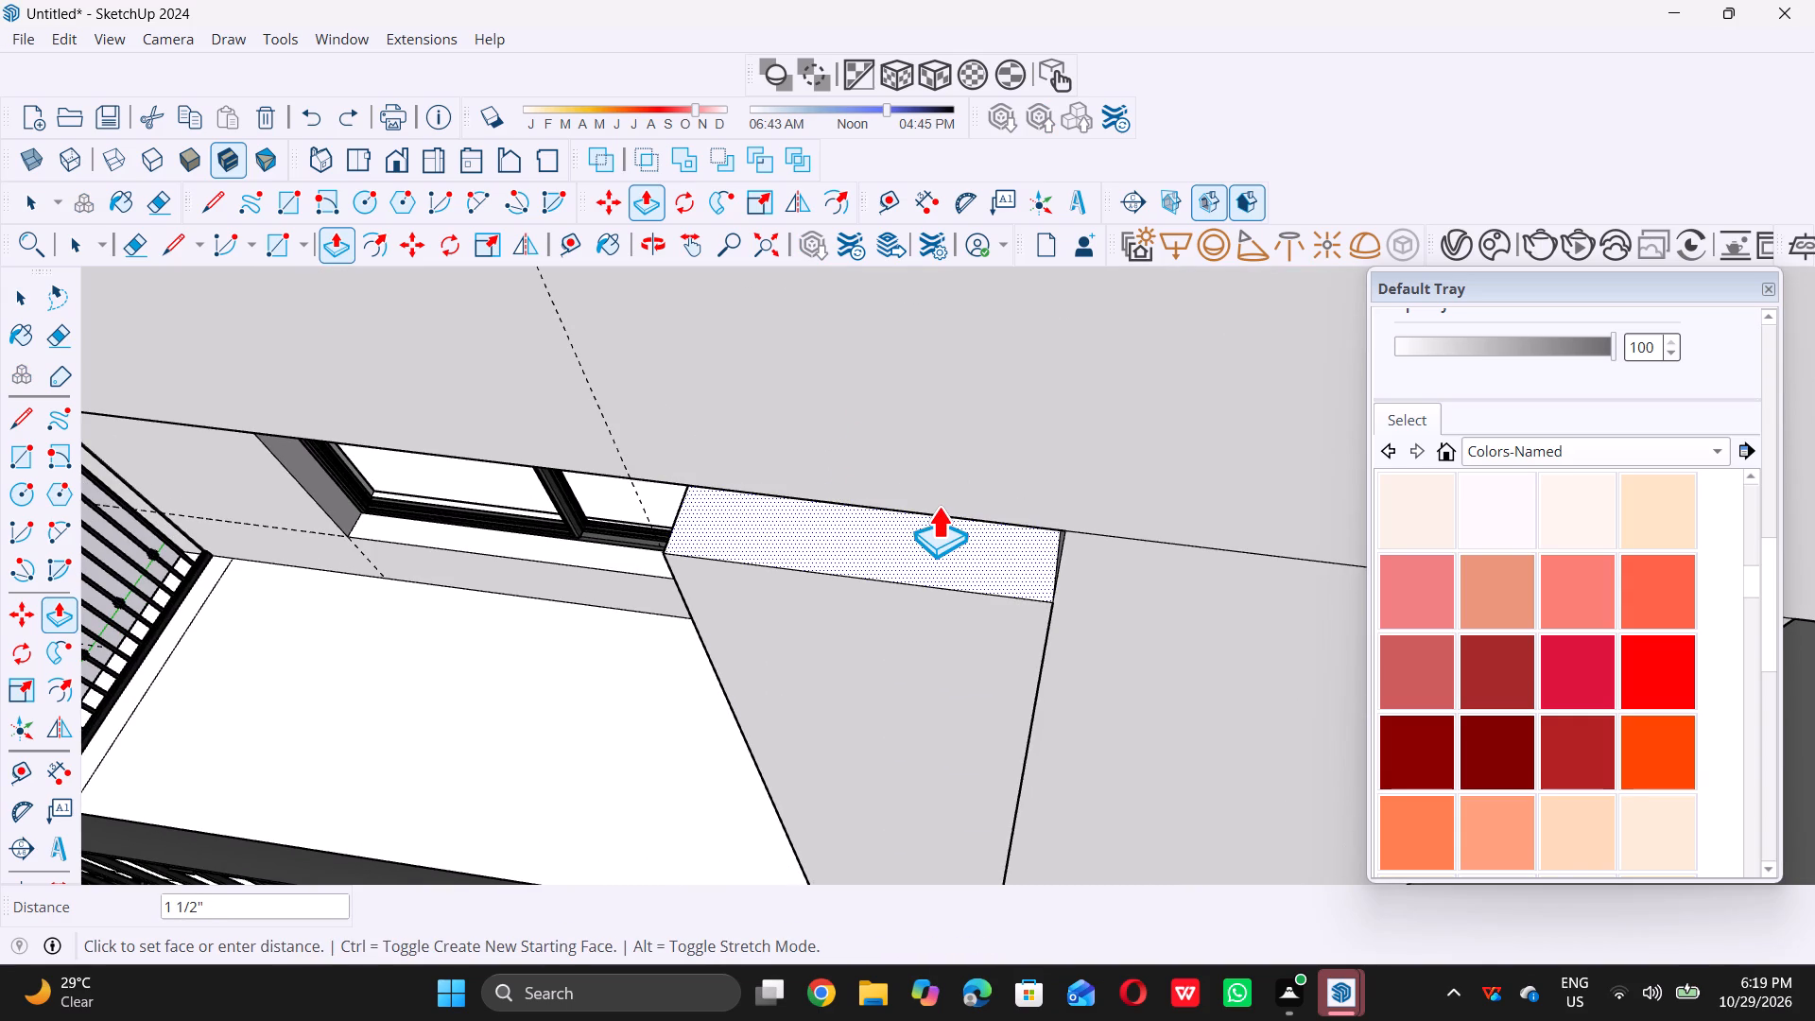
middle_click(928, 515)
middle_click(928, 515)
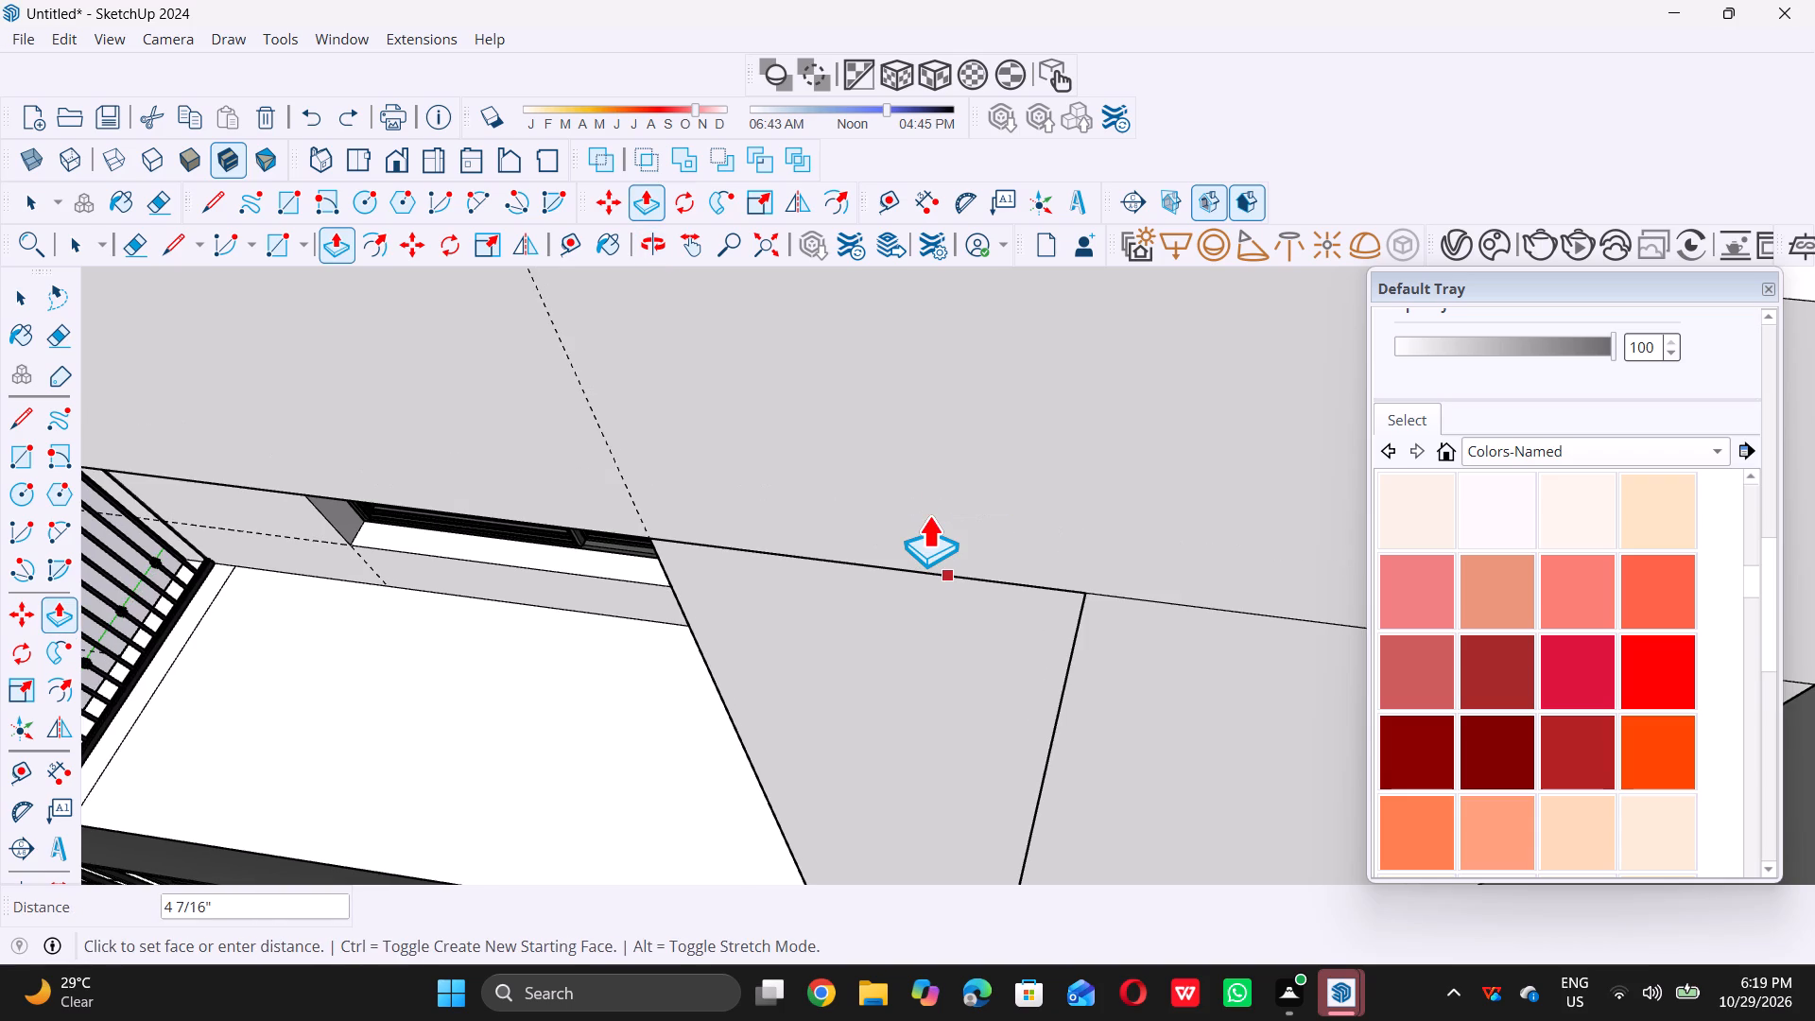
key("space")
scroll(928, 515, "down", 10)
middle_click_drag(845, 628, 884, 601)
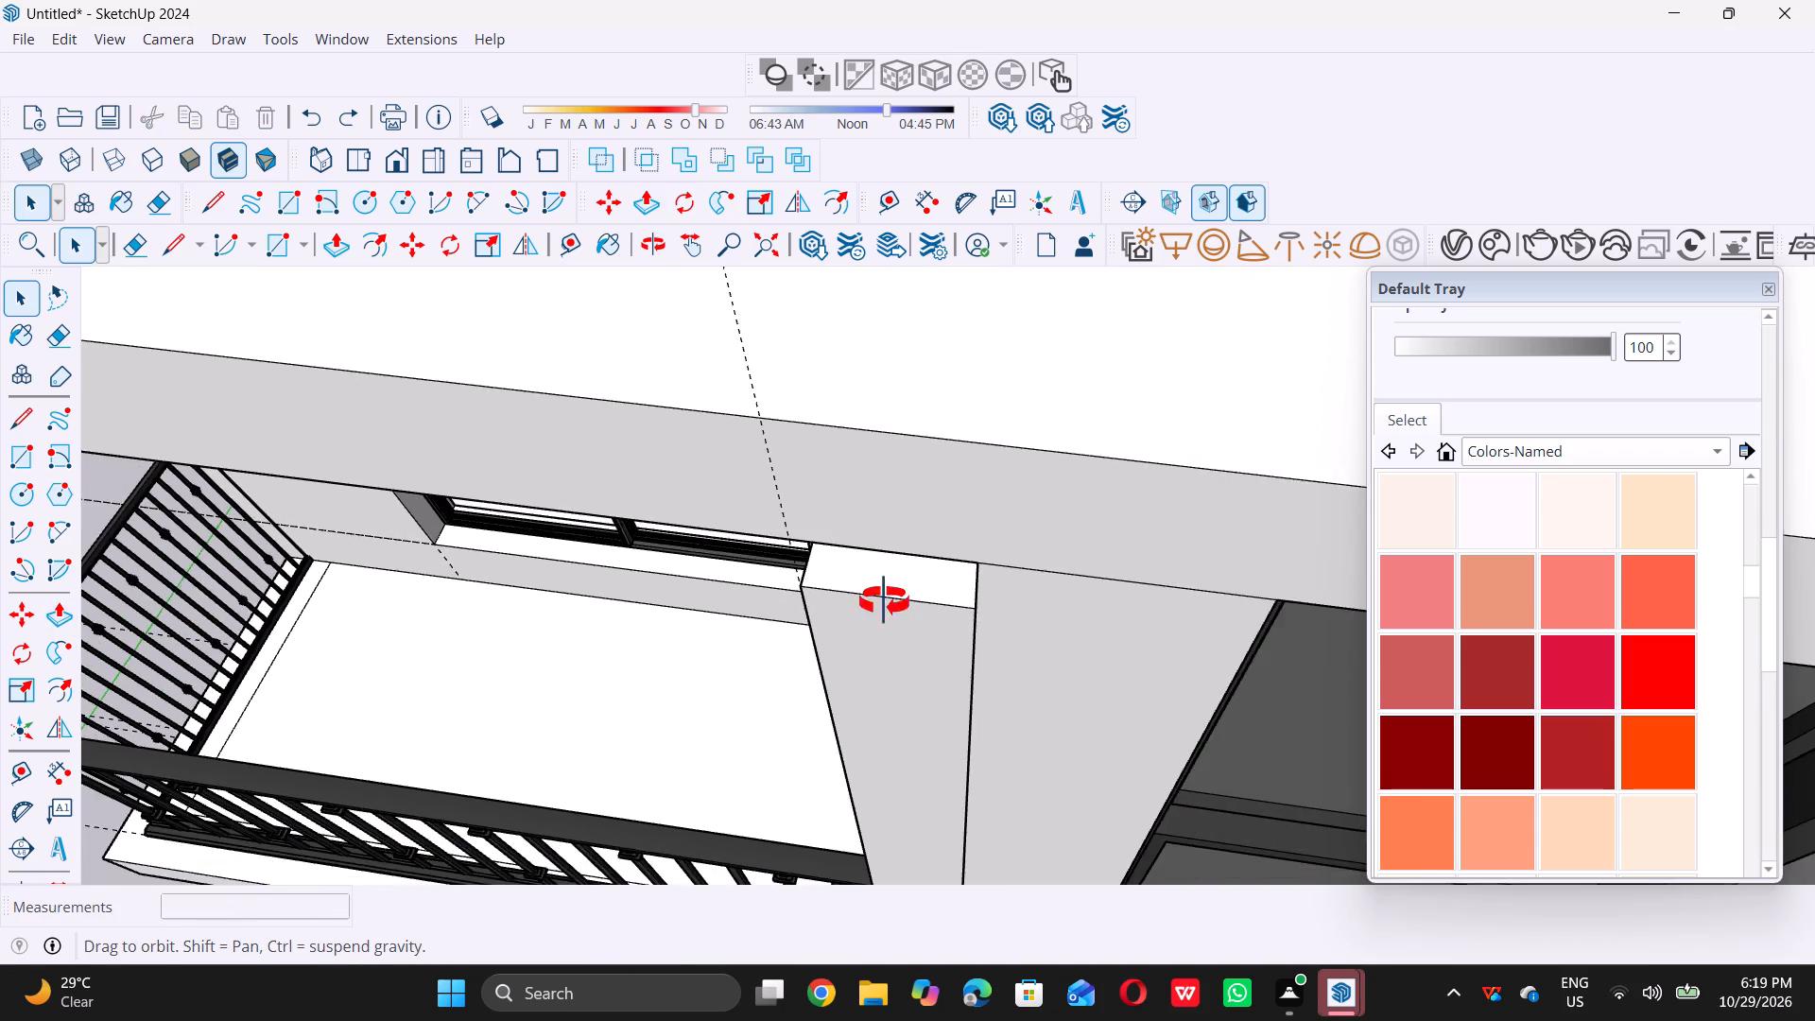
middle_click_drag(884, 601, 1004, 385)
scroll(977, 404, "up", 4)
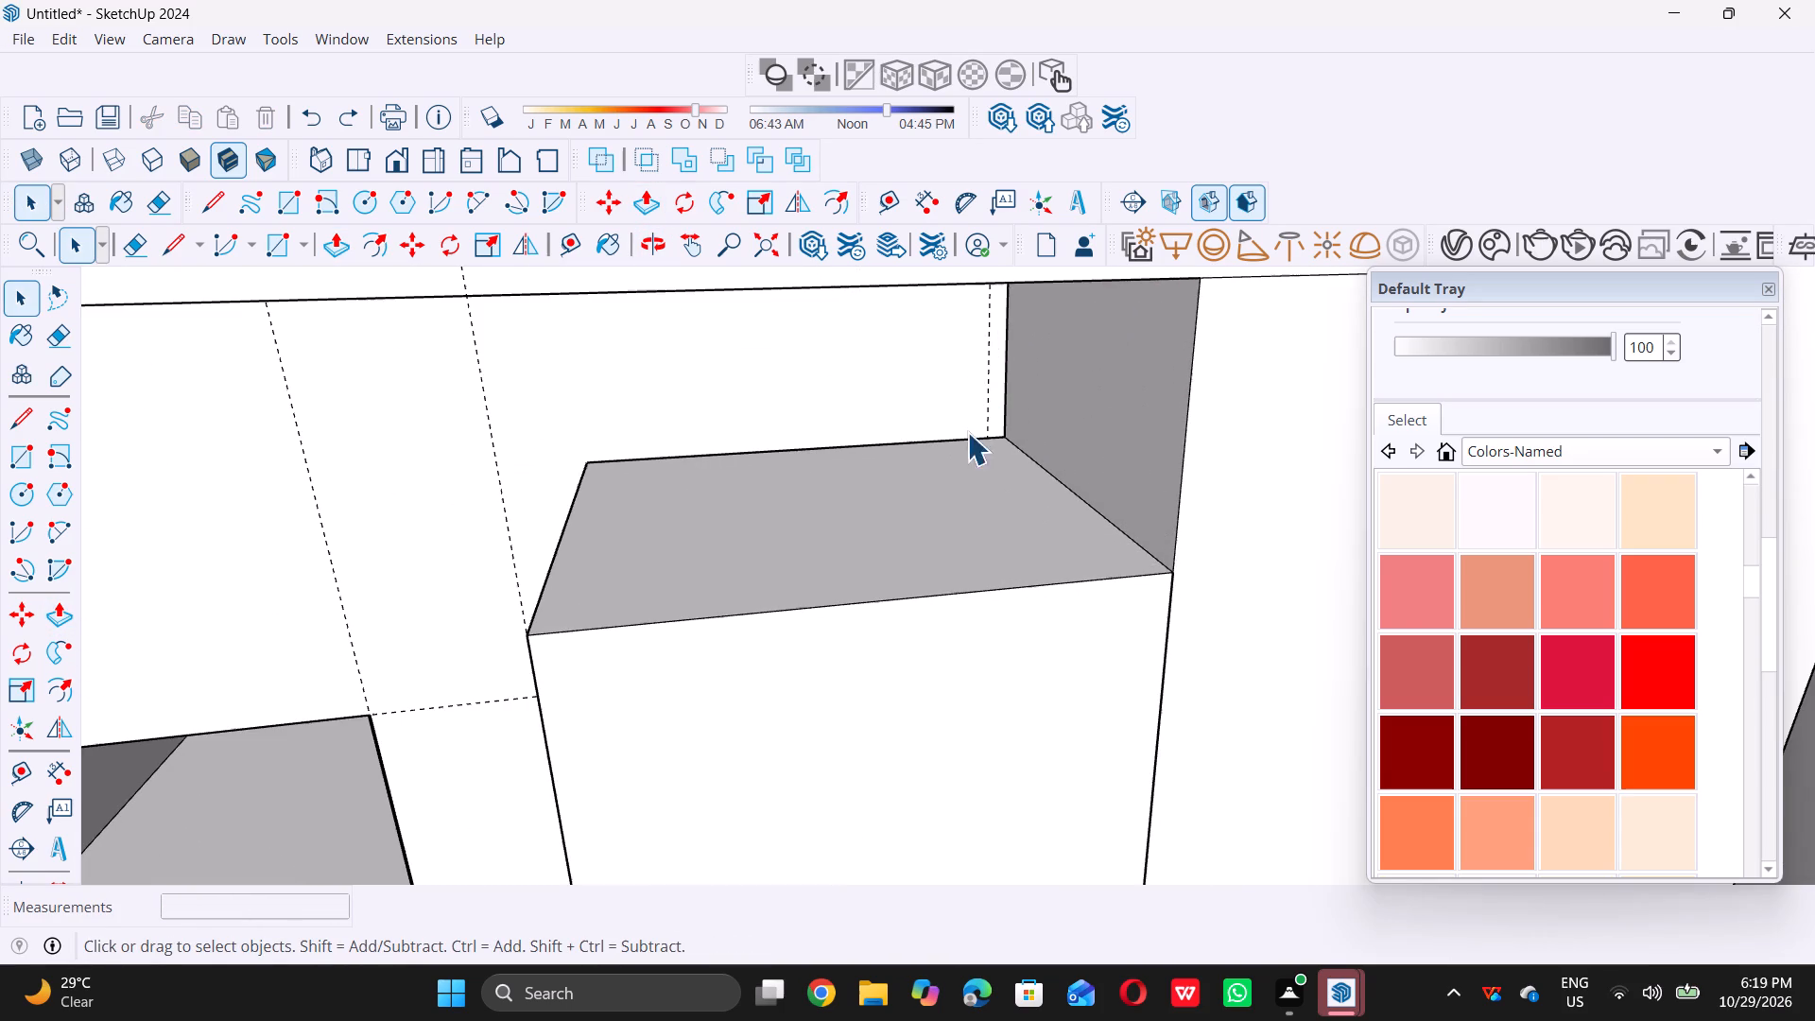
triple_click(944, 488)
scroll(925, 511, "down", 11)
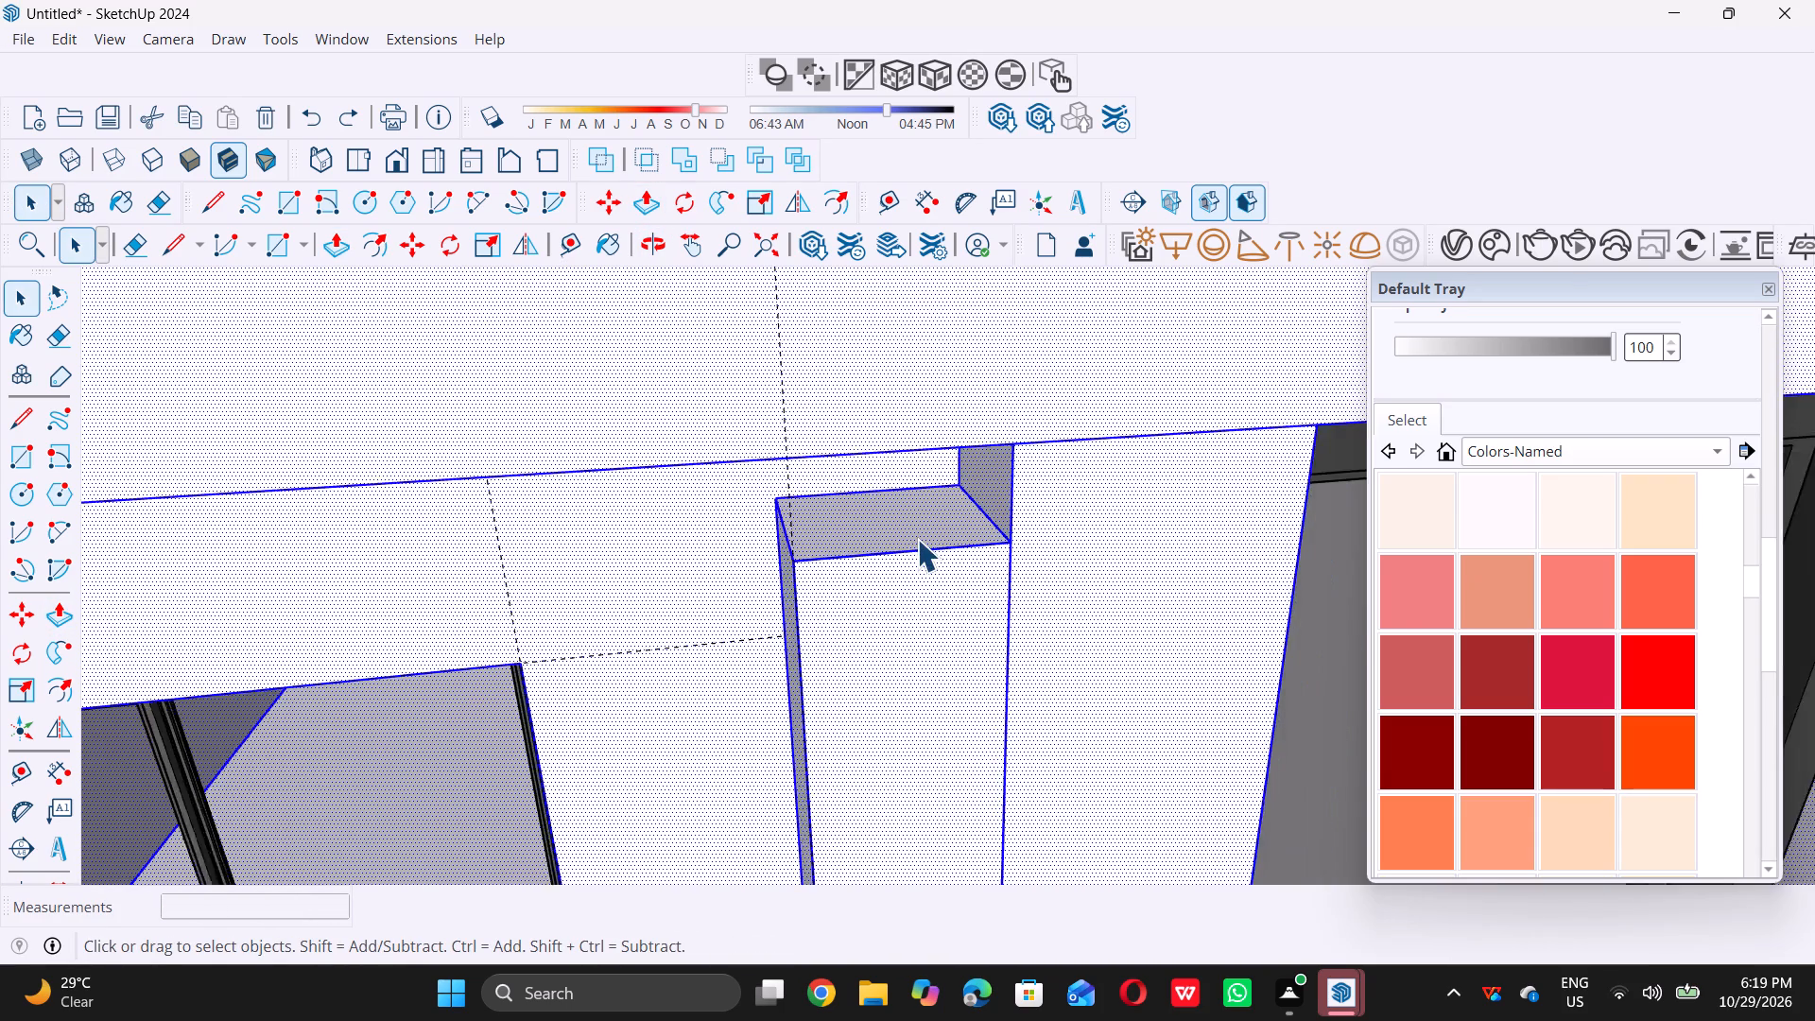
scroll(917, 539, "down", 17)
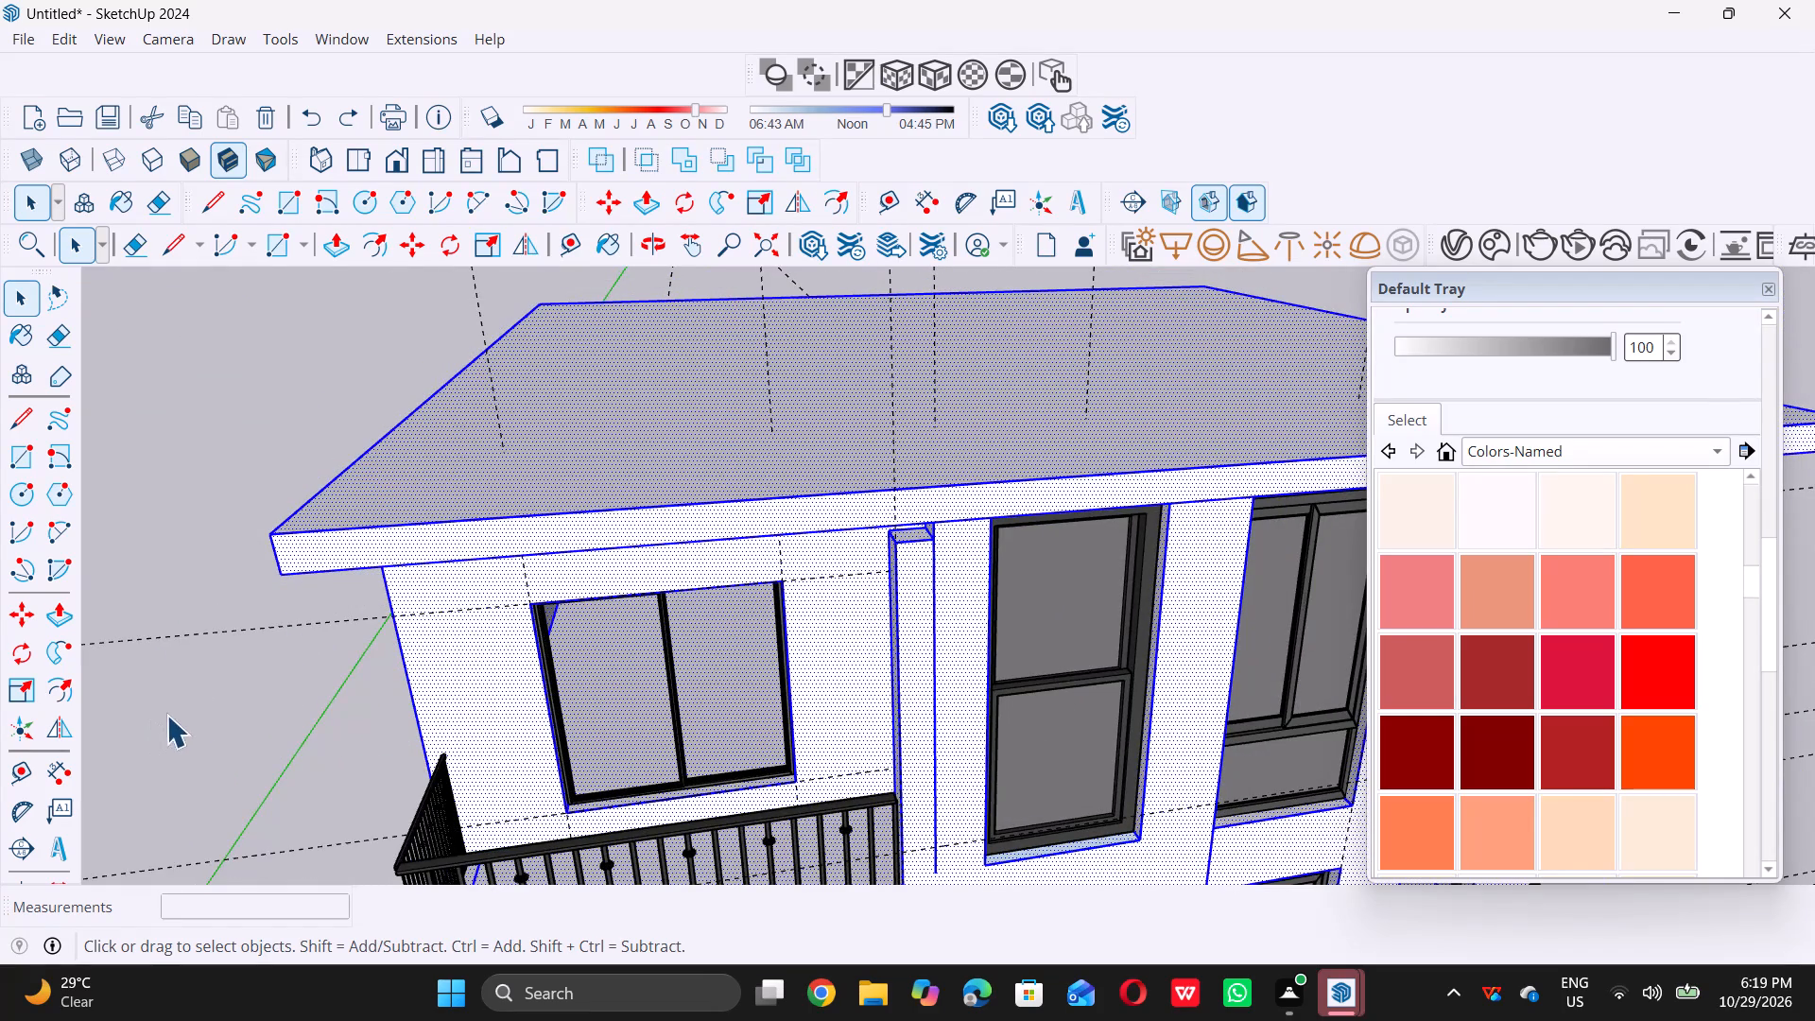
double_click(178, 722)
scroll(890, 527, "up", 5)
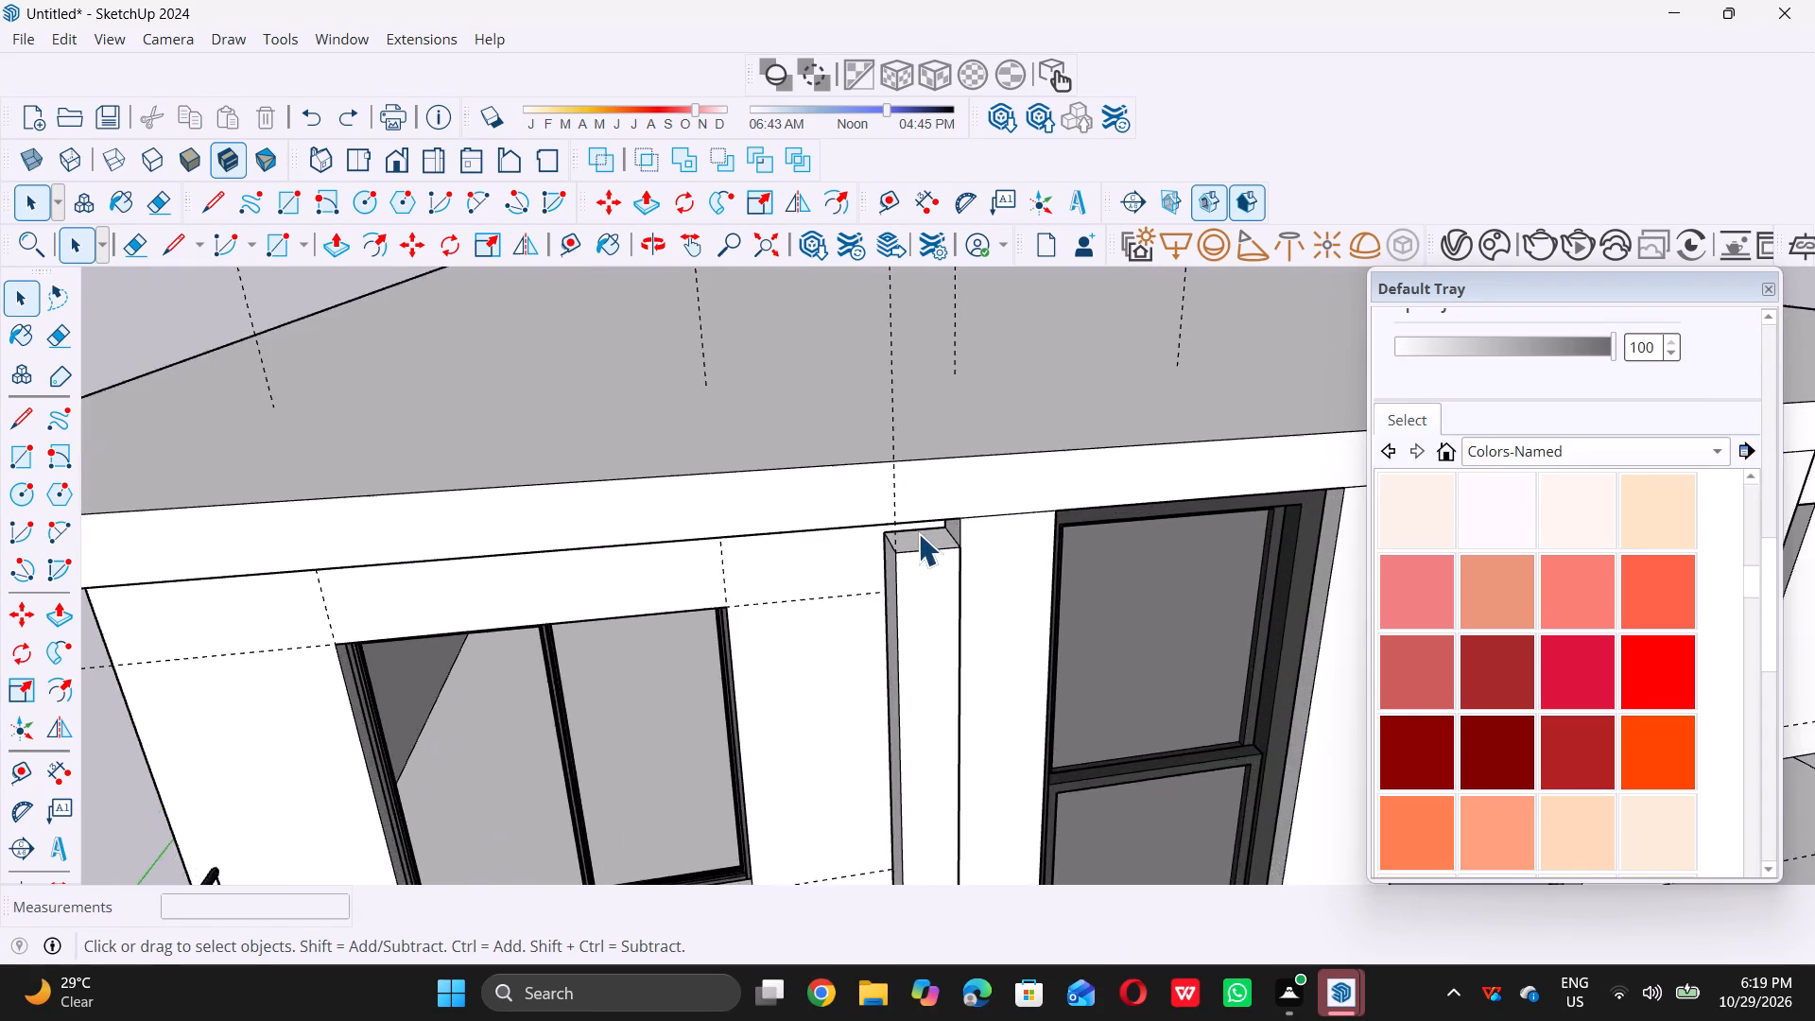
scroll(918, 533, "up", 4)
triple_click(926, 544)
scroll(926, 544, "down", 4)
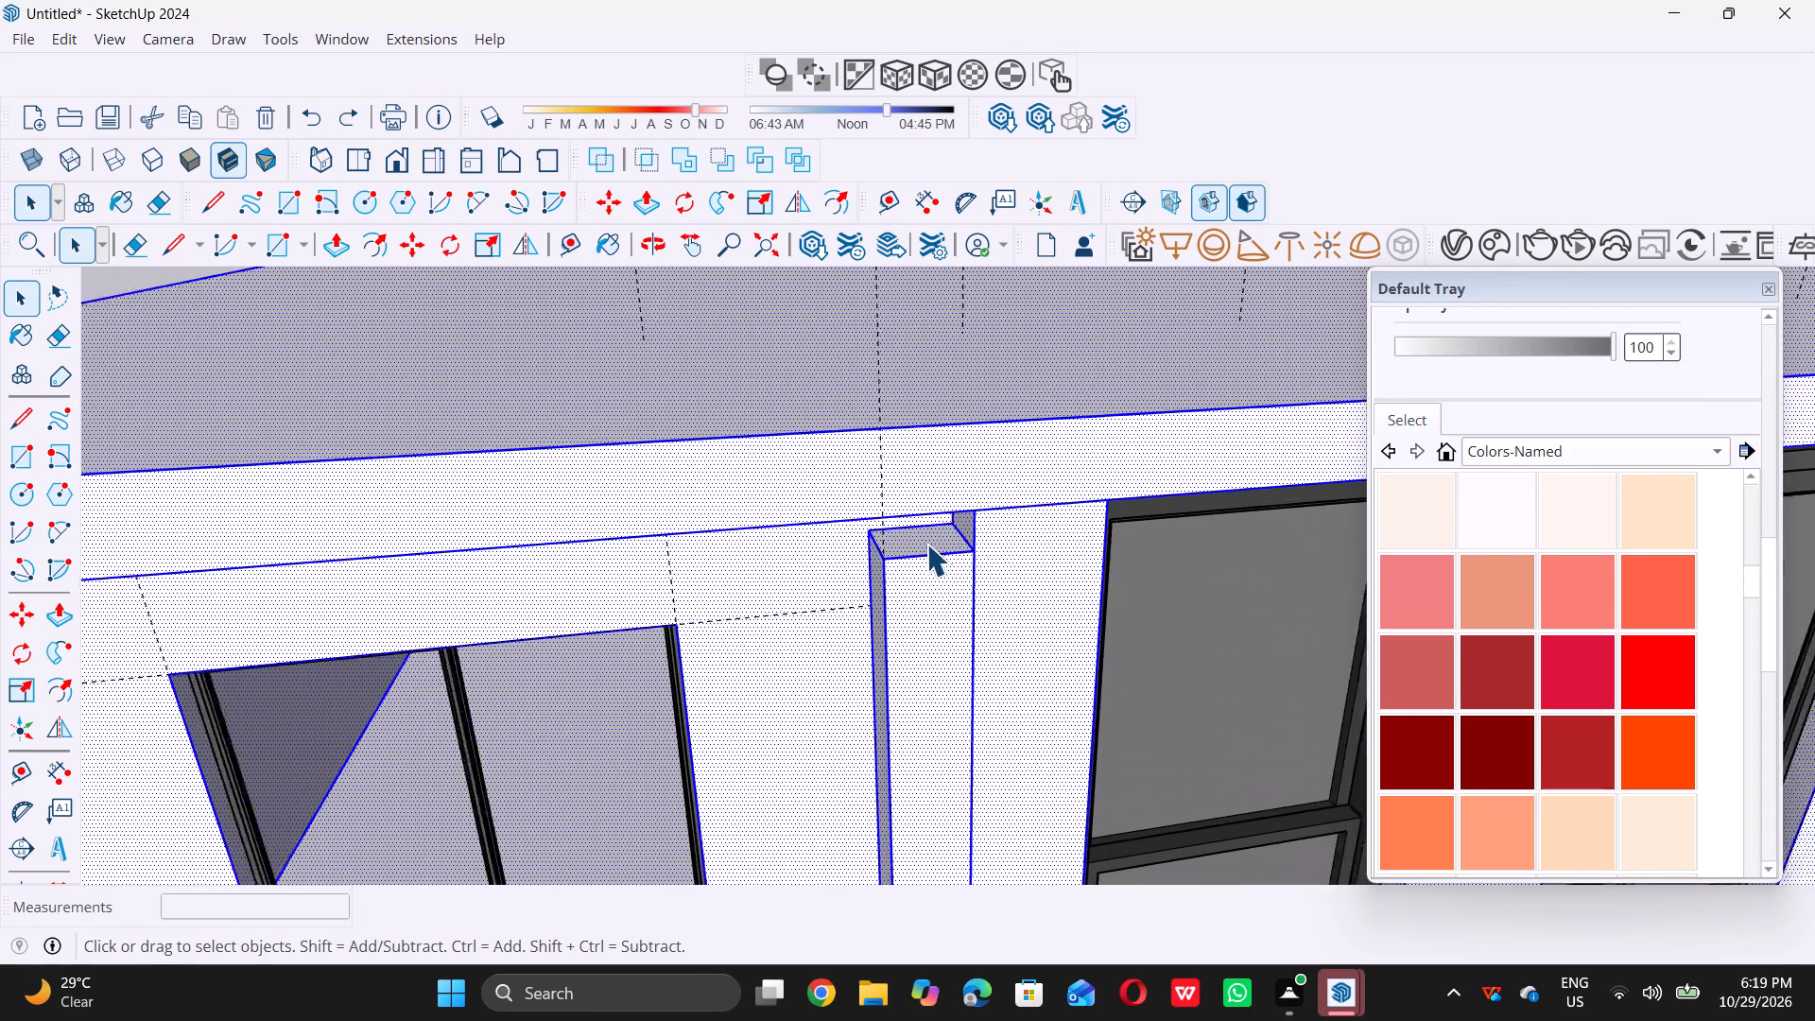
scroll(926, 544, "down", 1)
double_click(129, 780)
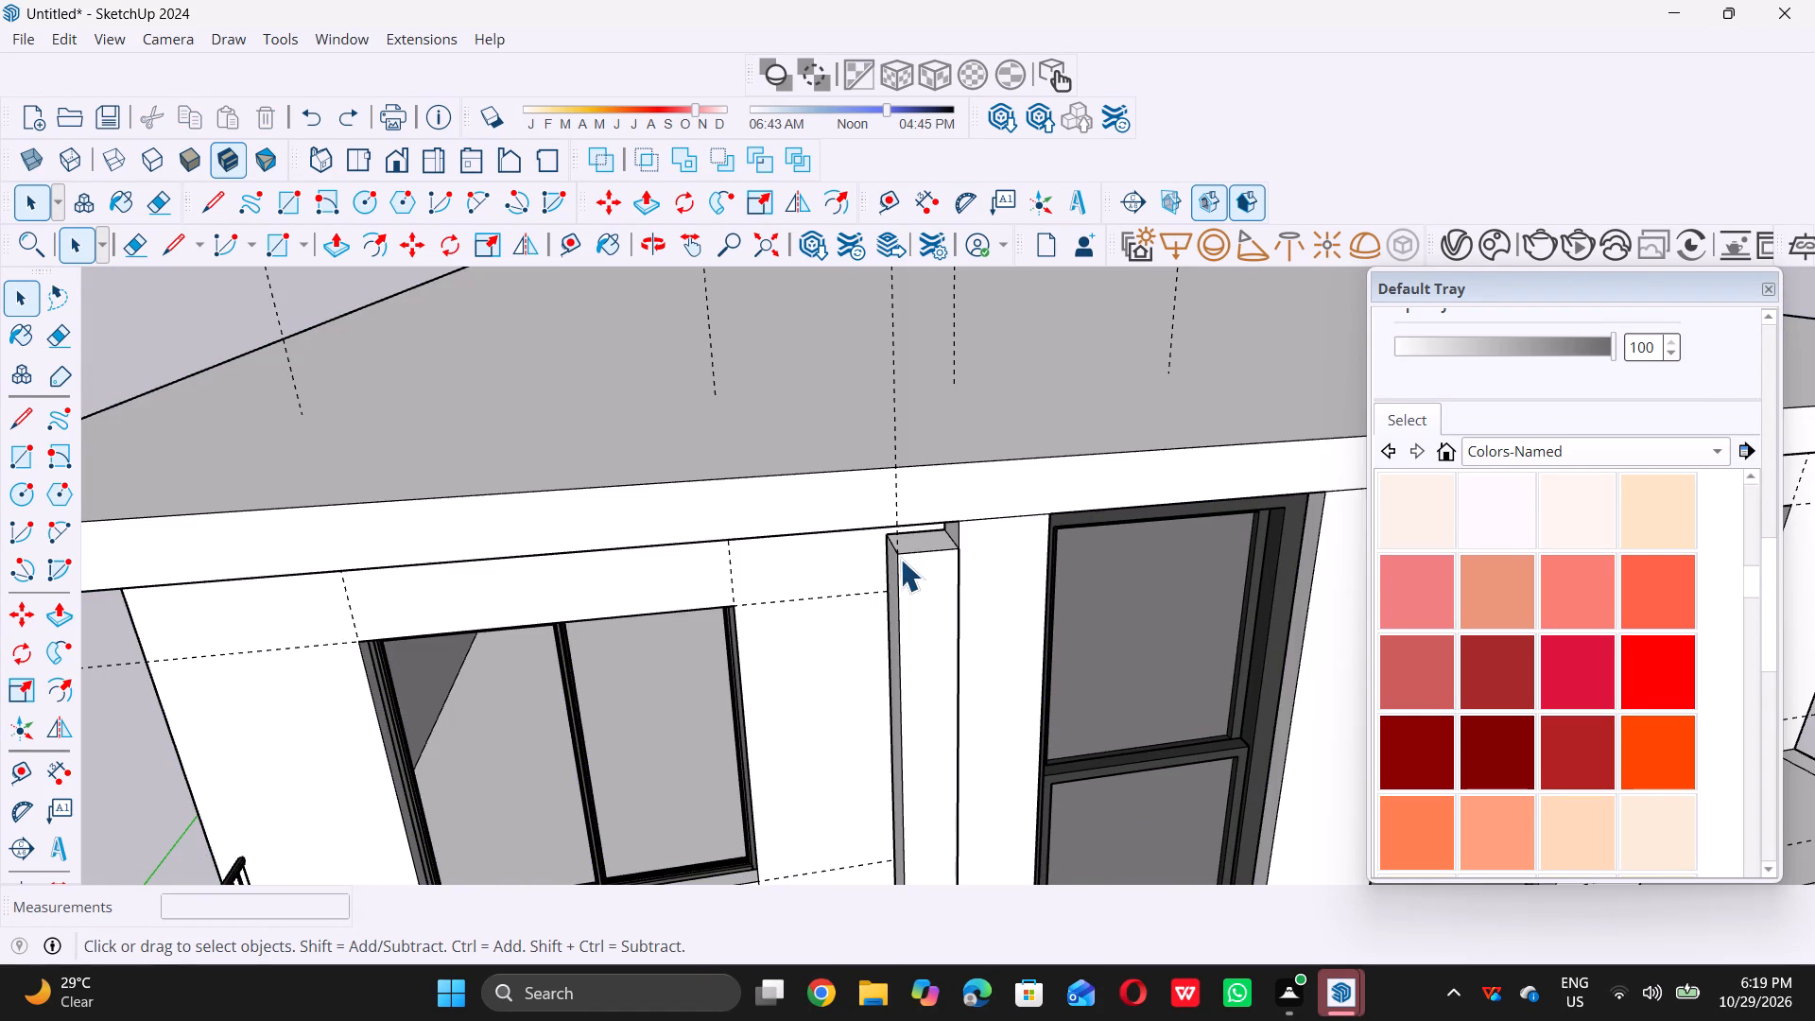
Push/Pull the top face of the wall strip beside the balcony railing up to meet the roof slab.
scroll(907, 554, "up", 8)
left_click(924, 545)
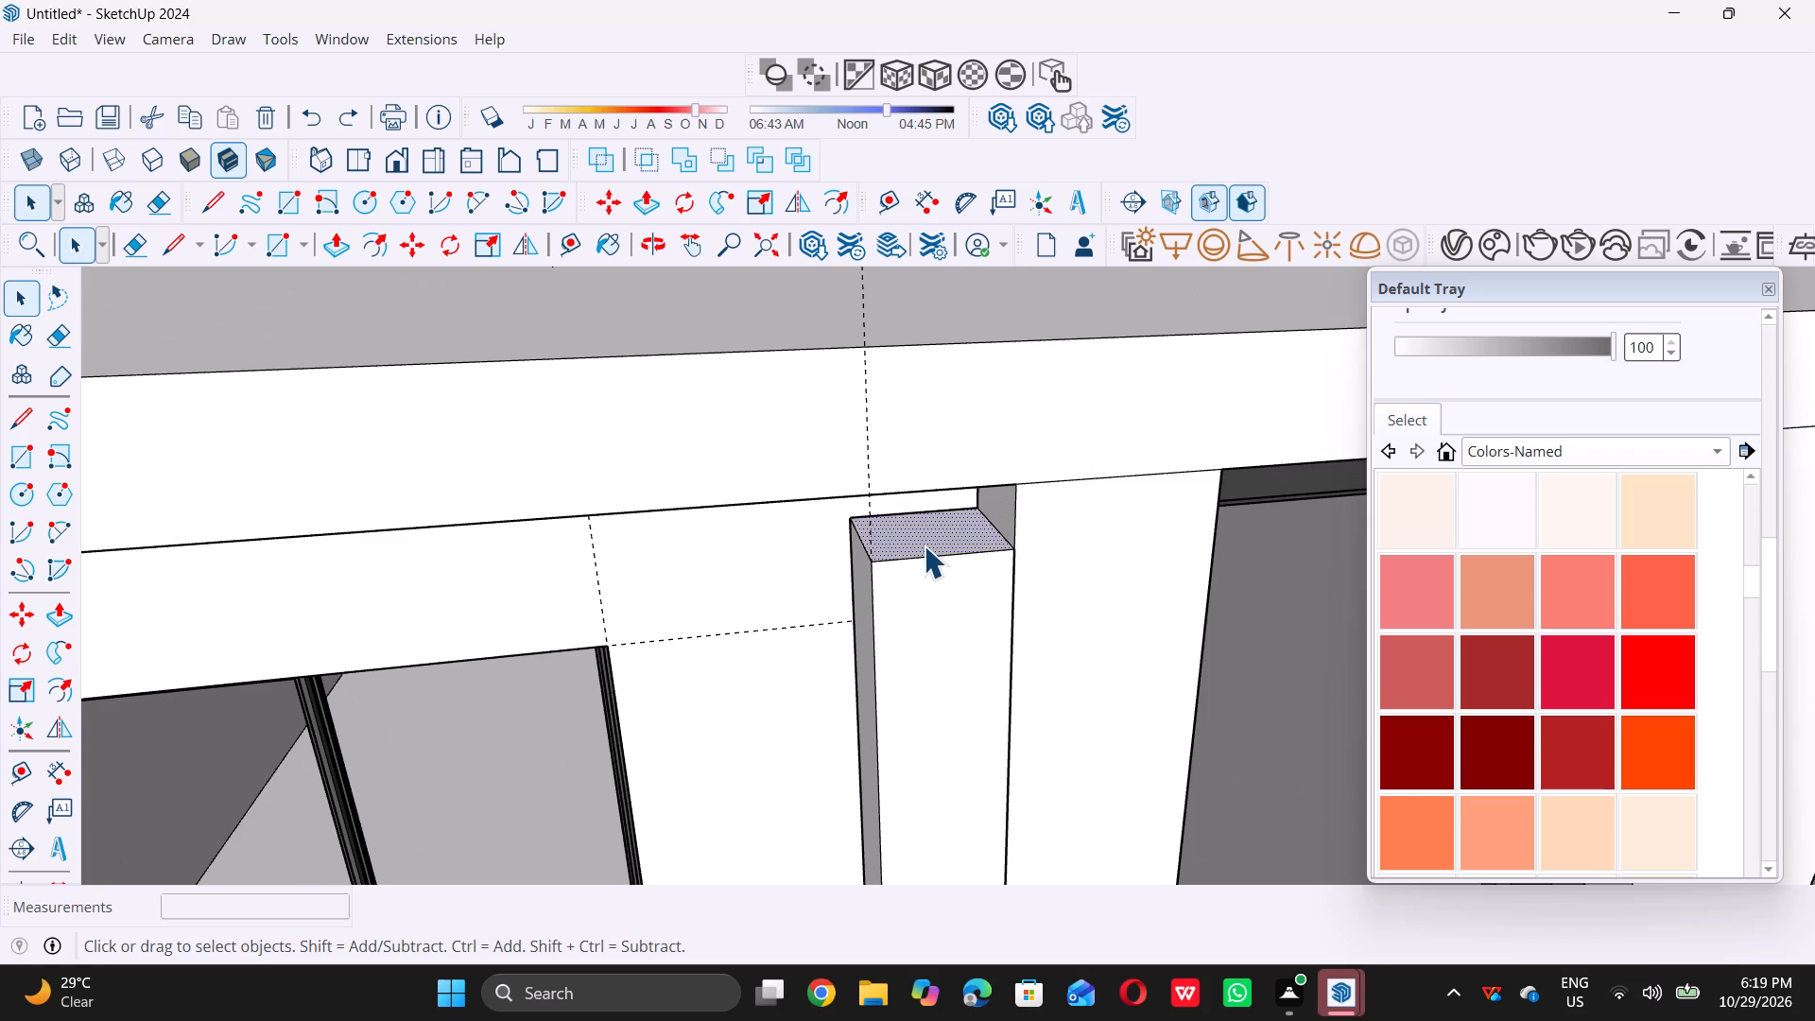
key("p")
double_click(932, 524)
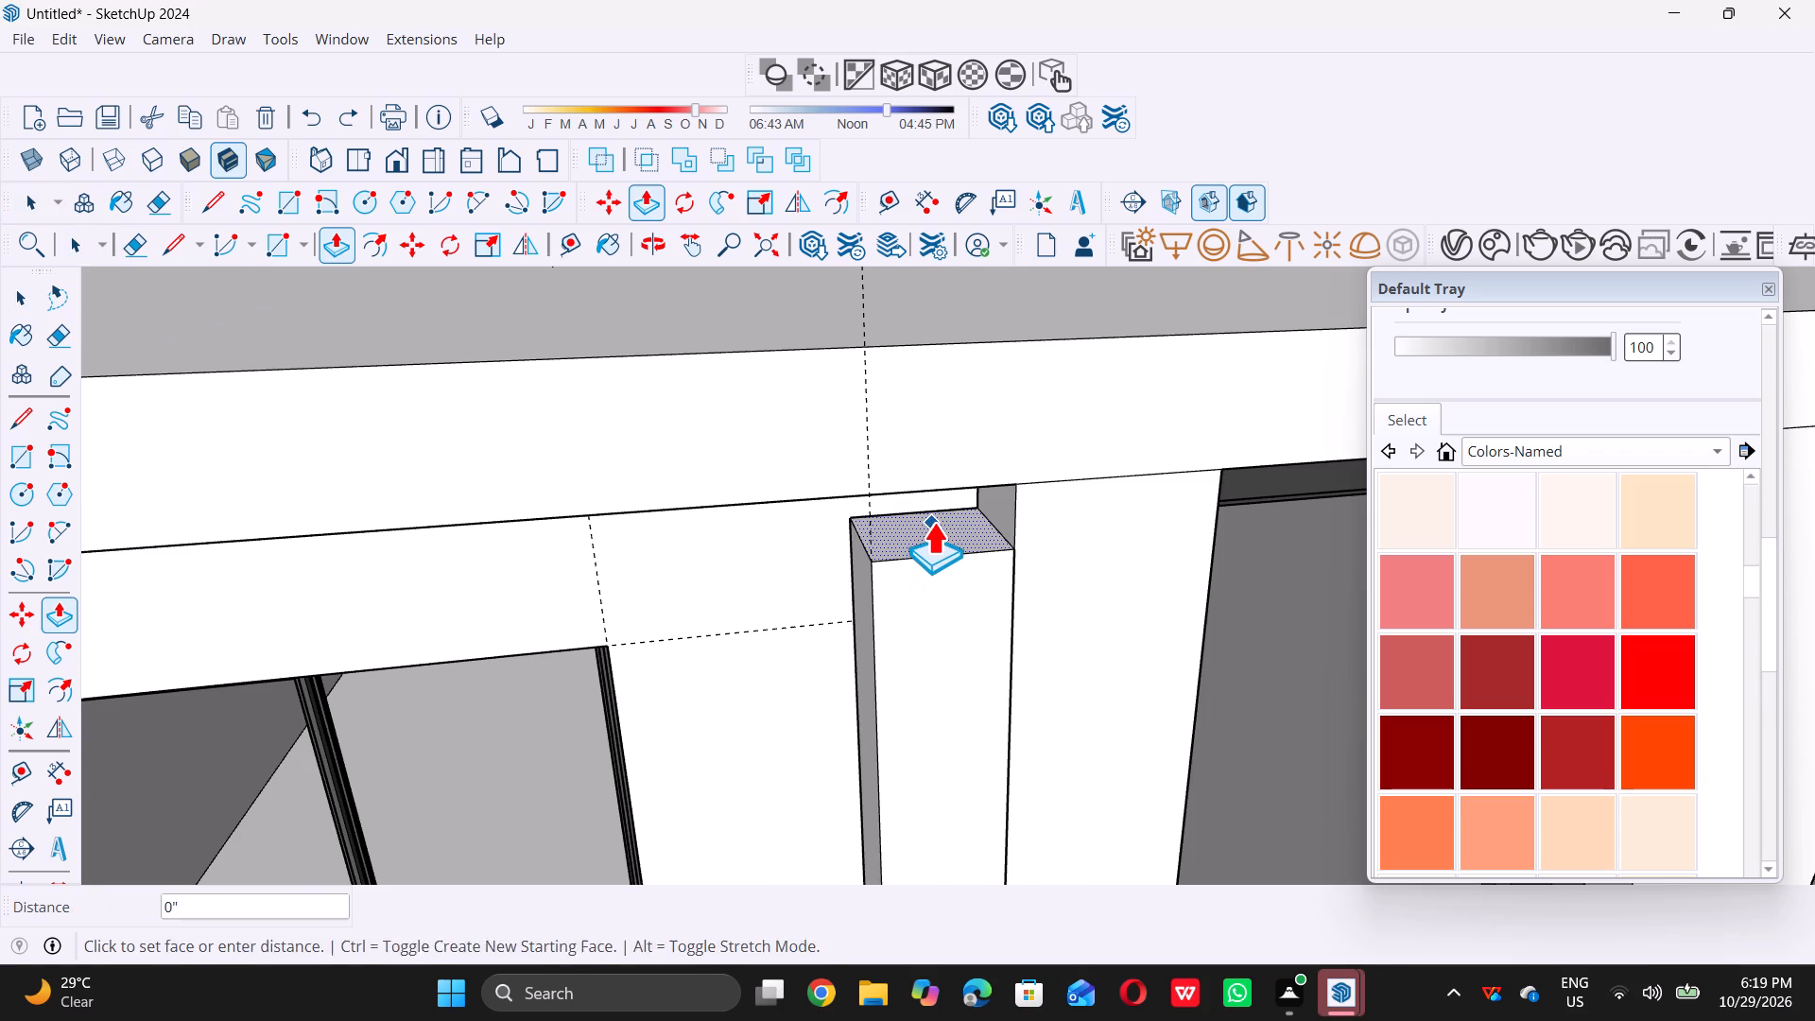
key("space")
Erase the leftover vertical edge on the top-storey wall between the balcony railing and the tall window.
scroll(916, 516, "down", 8)
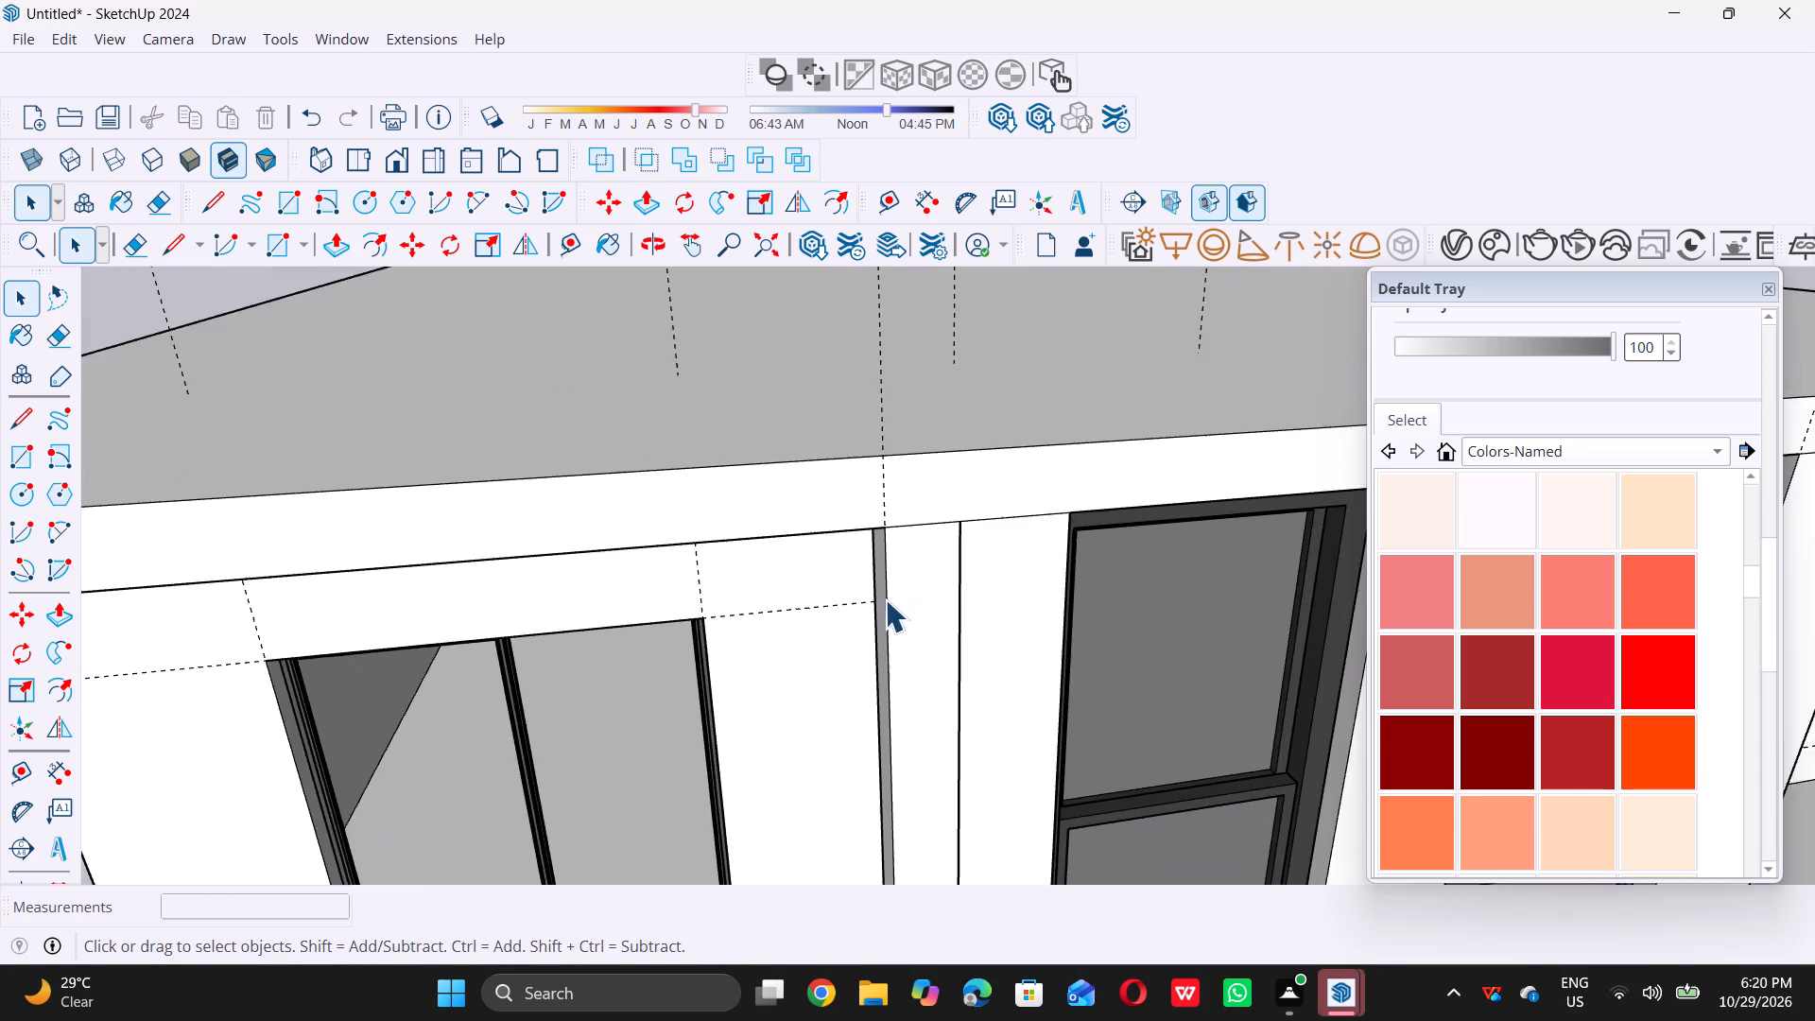
scroll(885, 599, "down", 15)
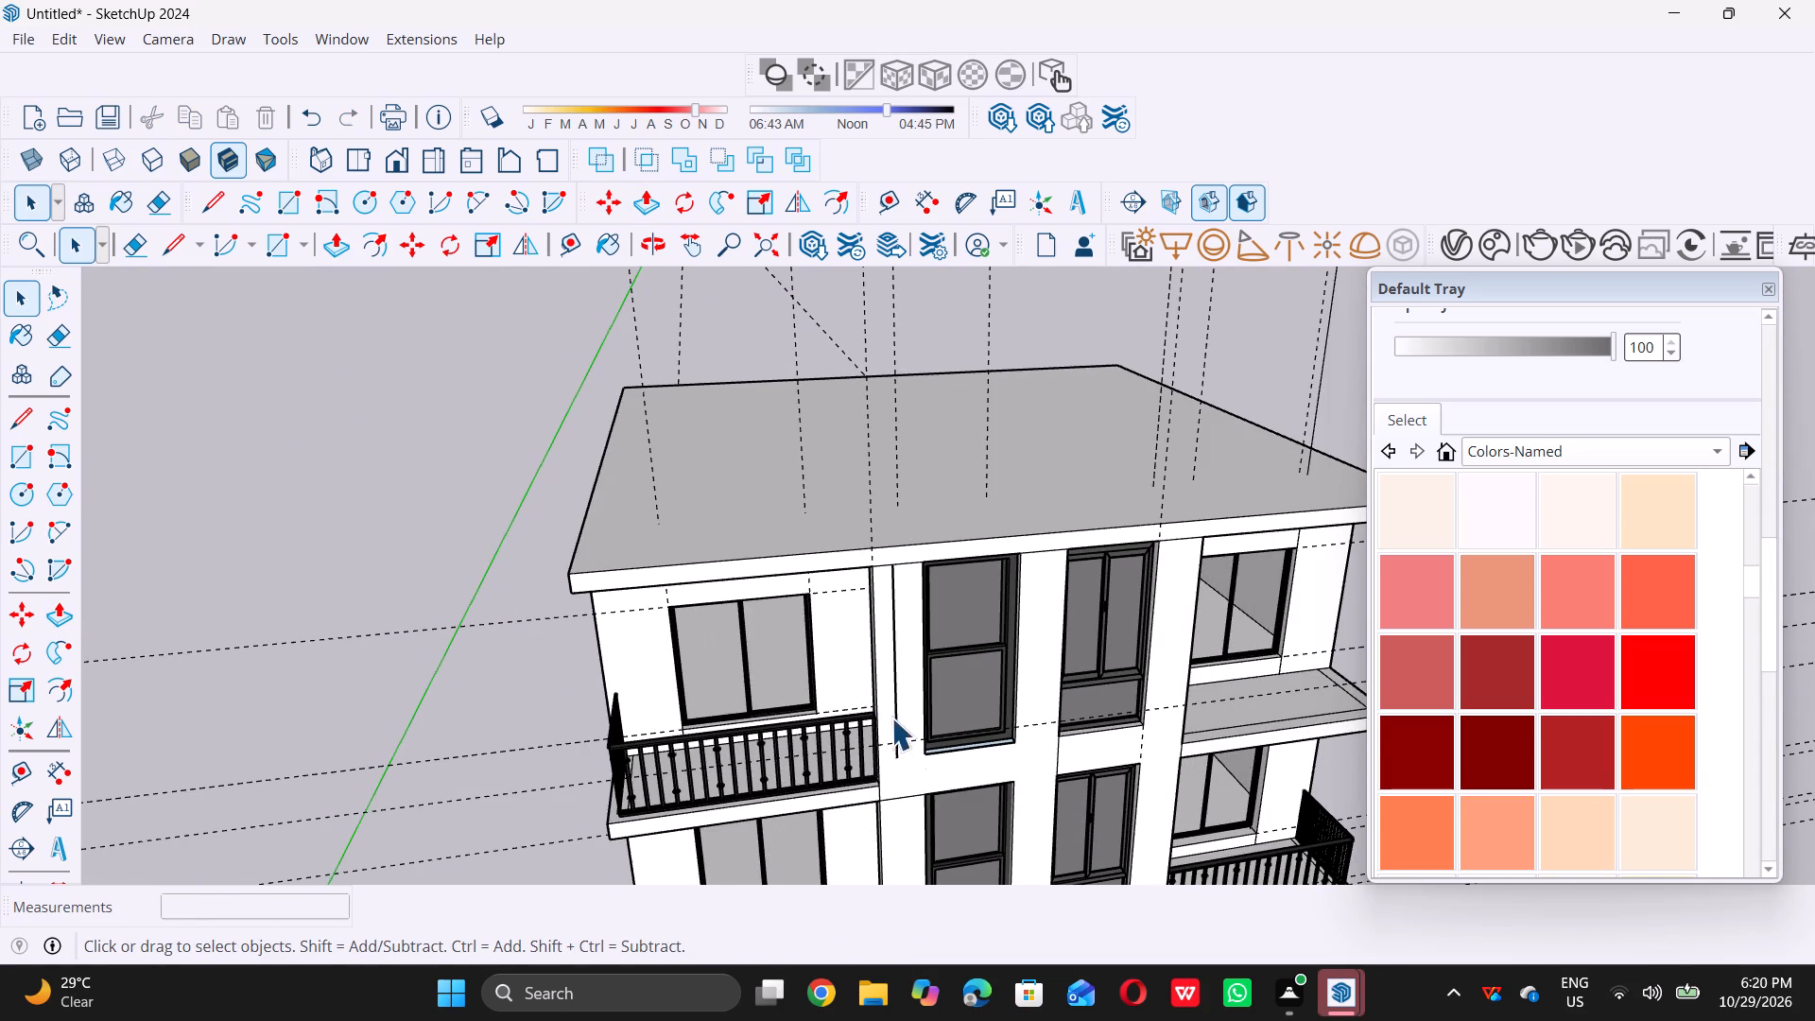
middle_click_drag(911, 749, 838, 684)
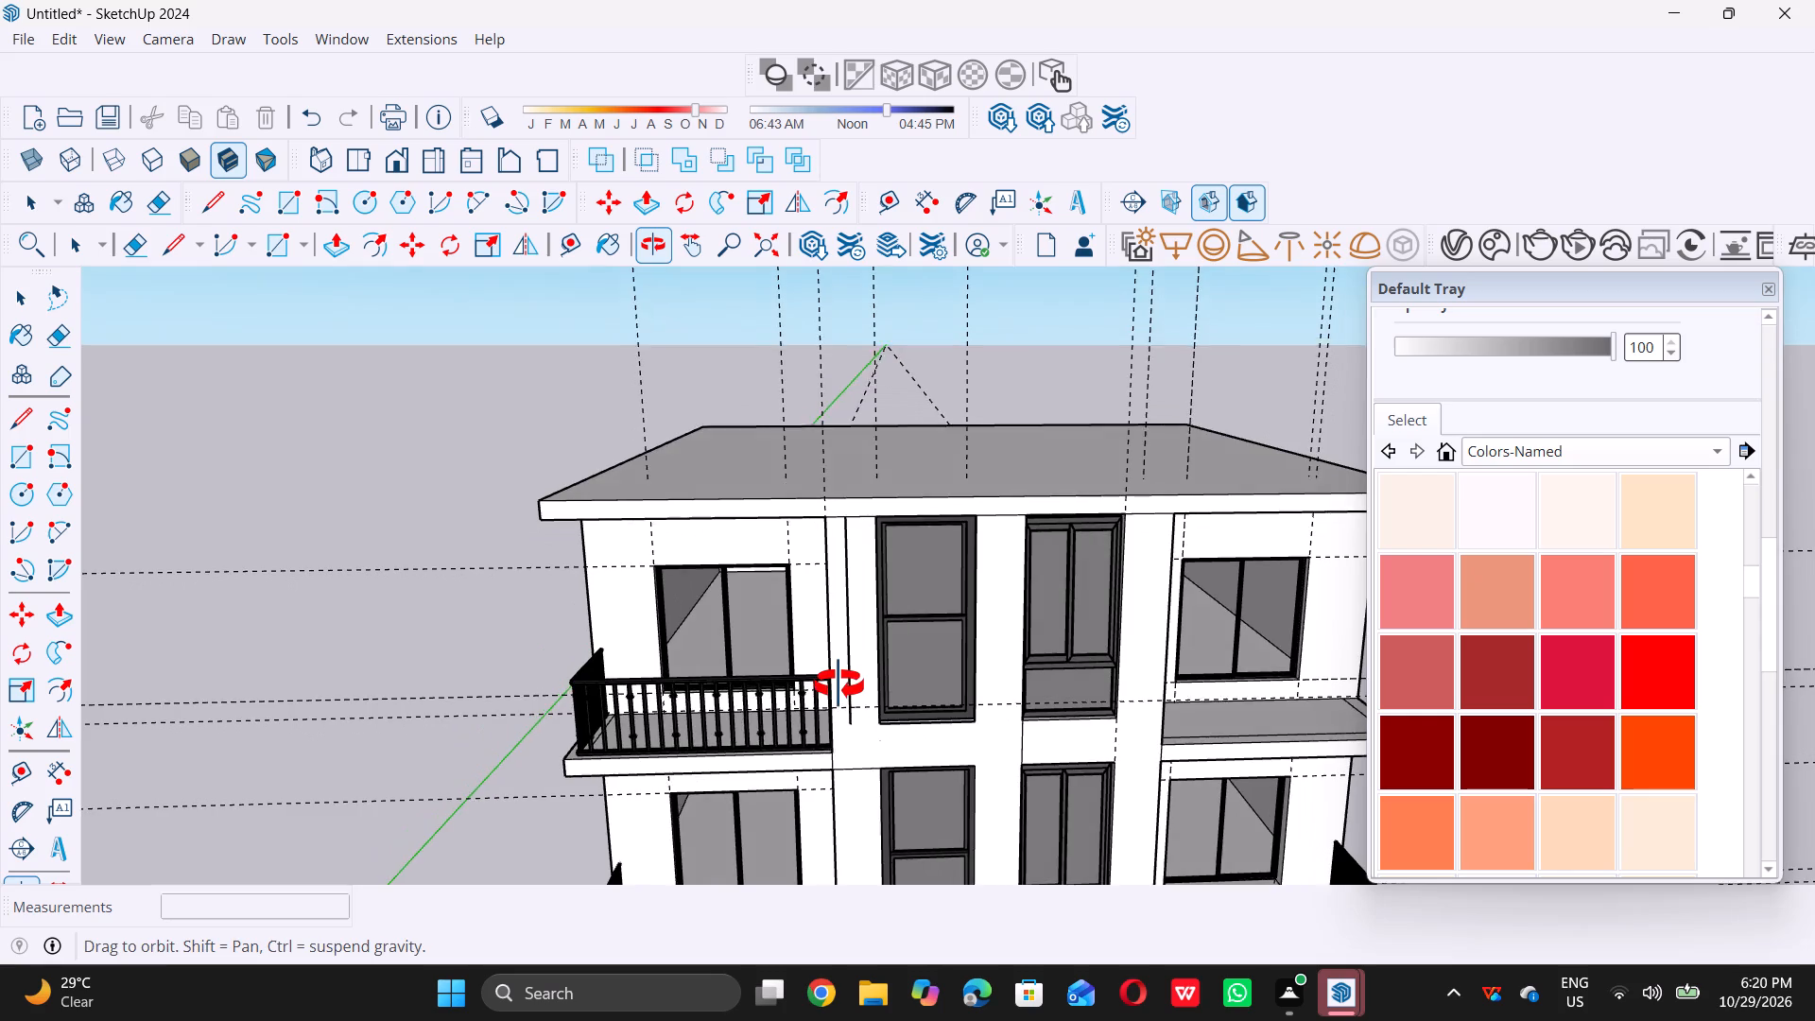
middle_click_drag(838, 684, 838, 681)
middle_click(837, 680)
scroll(837, 669, "up", 5)
middle_click_drag(838, 665, 853, 590)
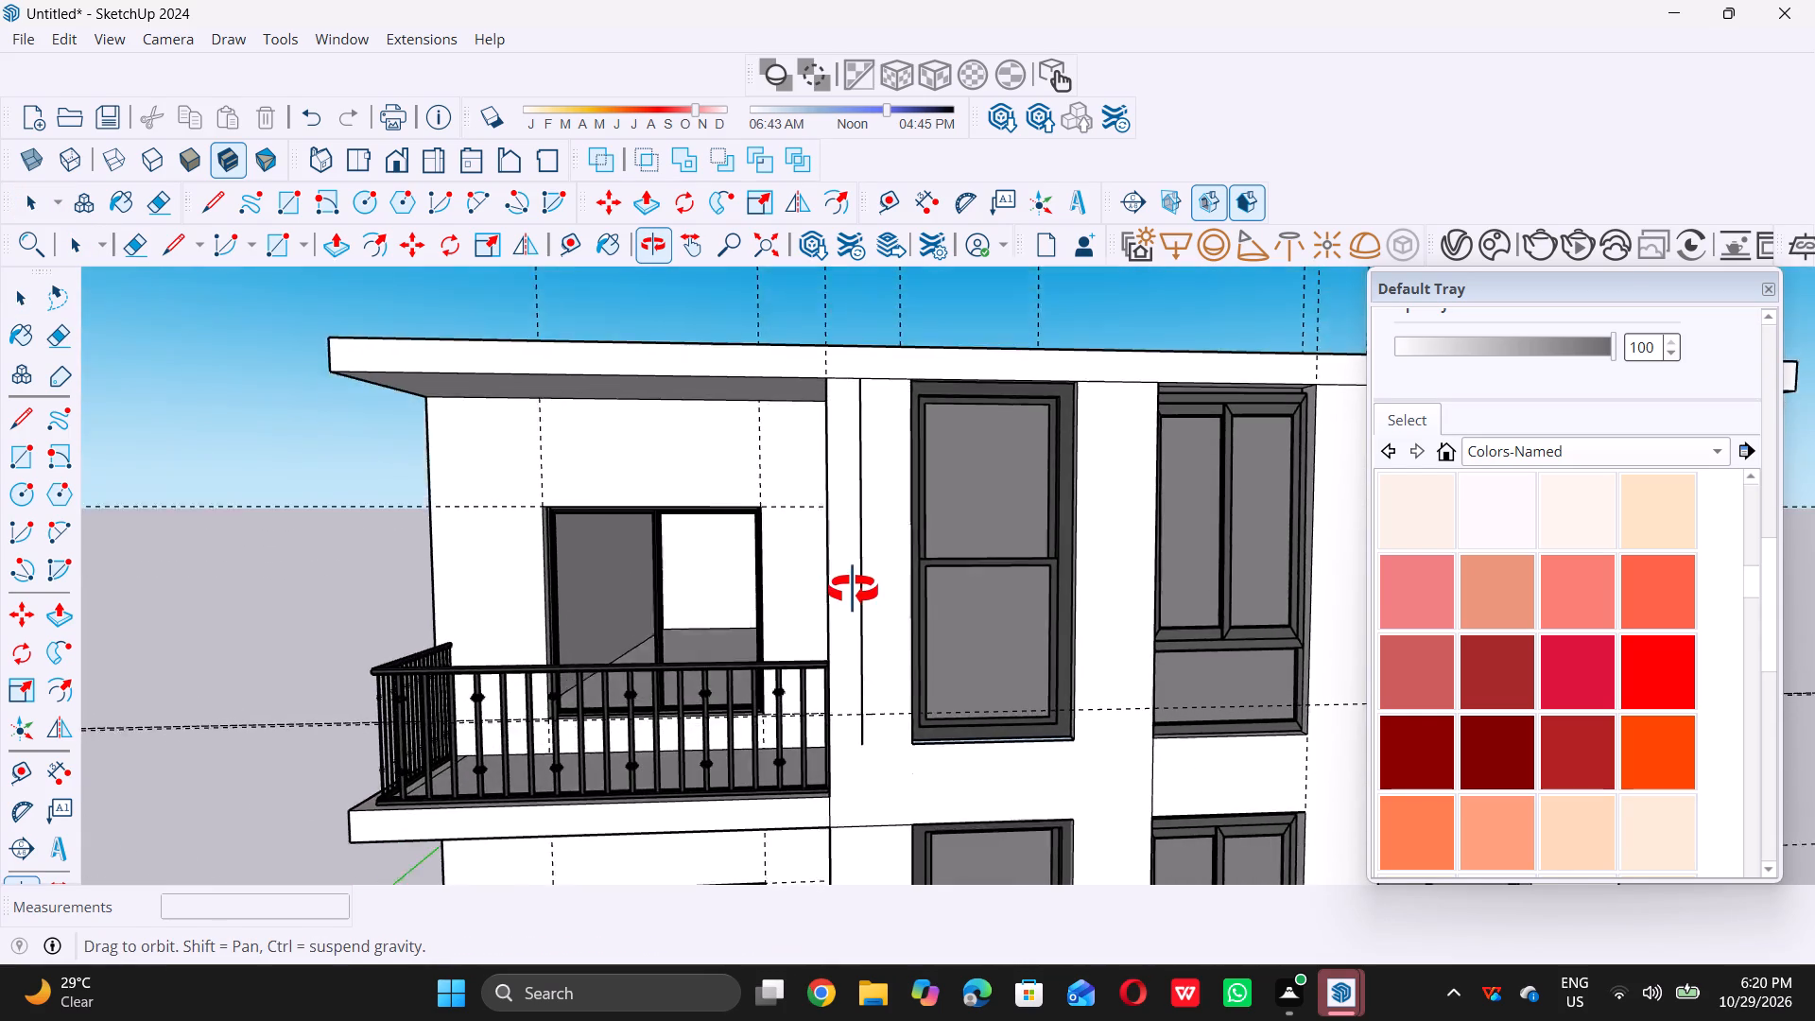
middle_click_drag(853, 590, 853, 583)
scroll(851, 597, "up", 1)
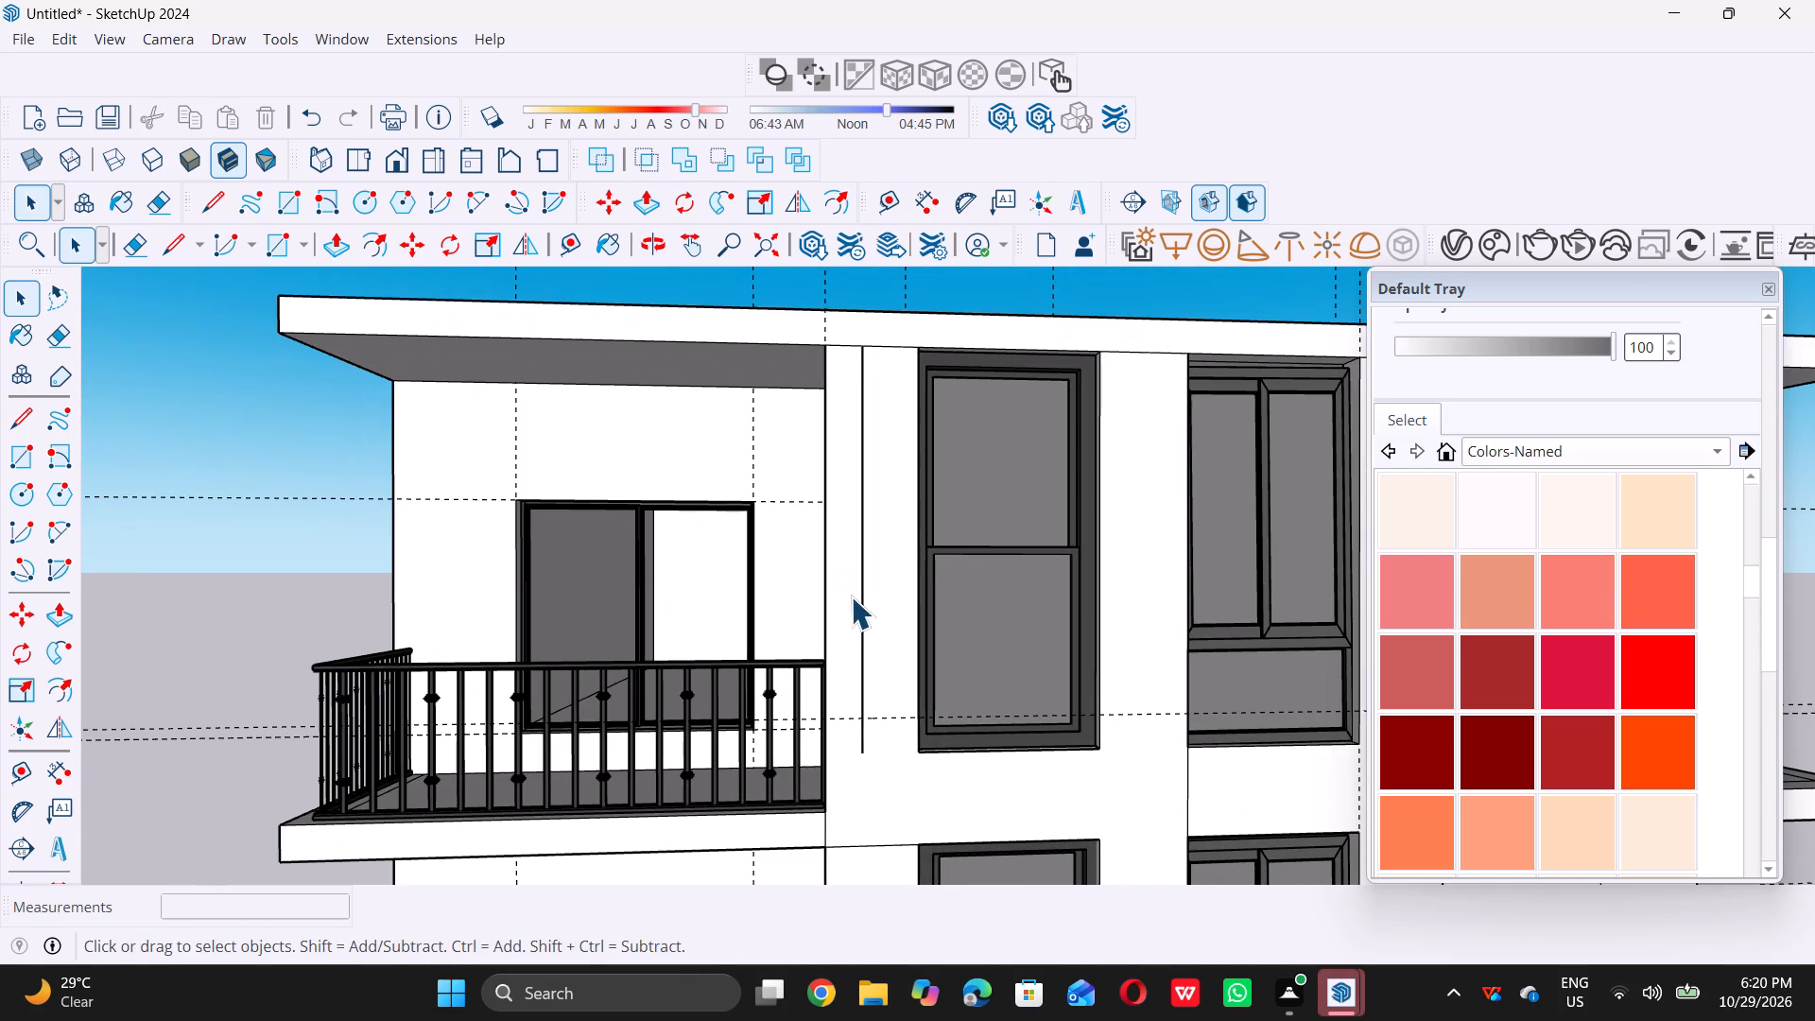
key("e")
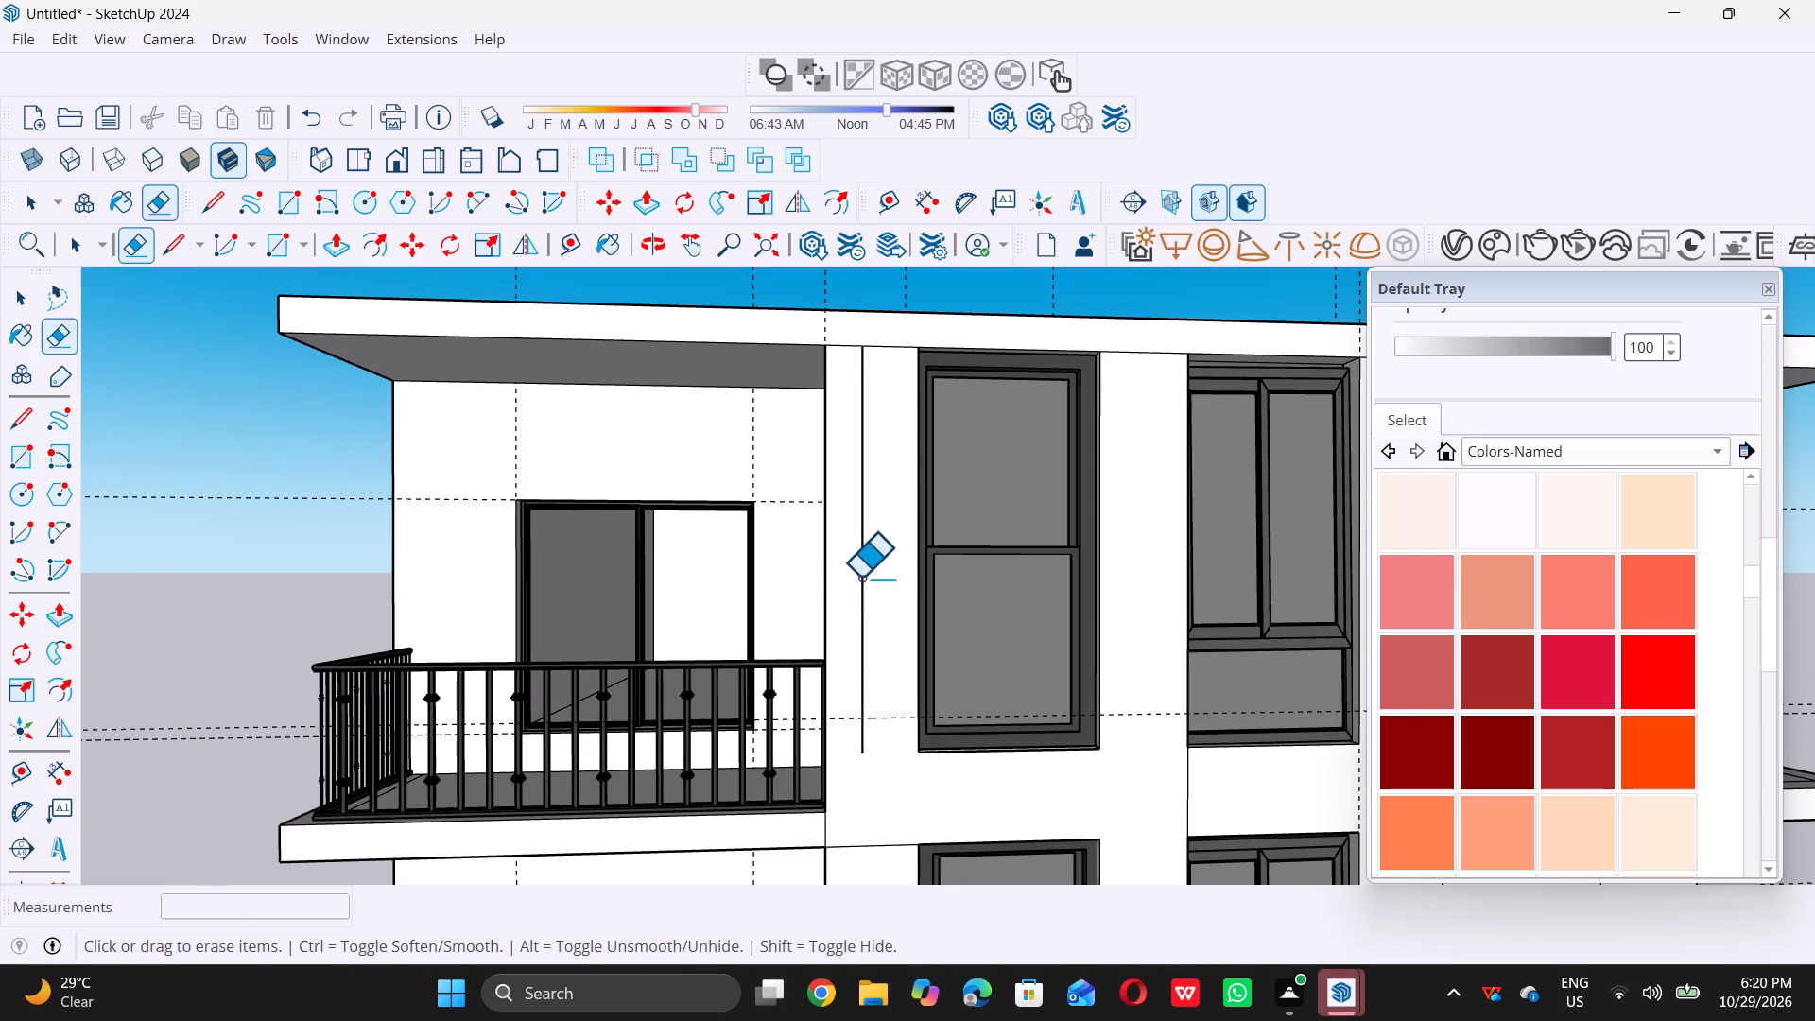
left_click(862, 576)
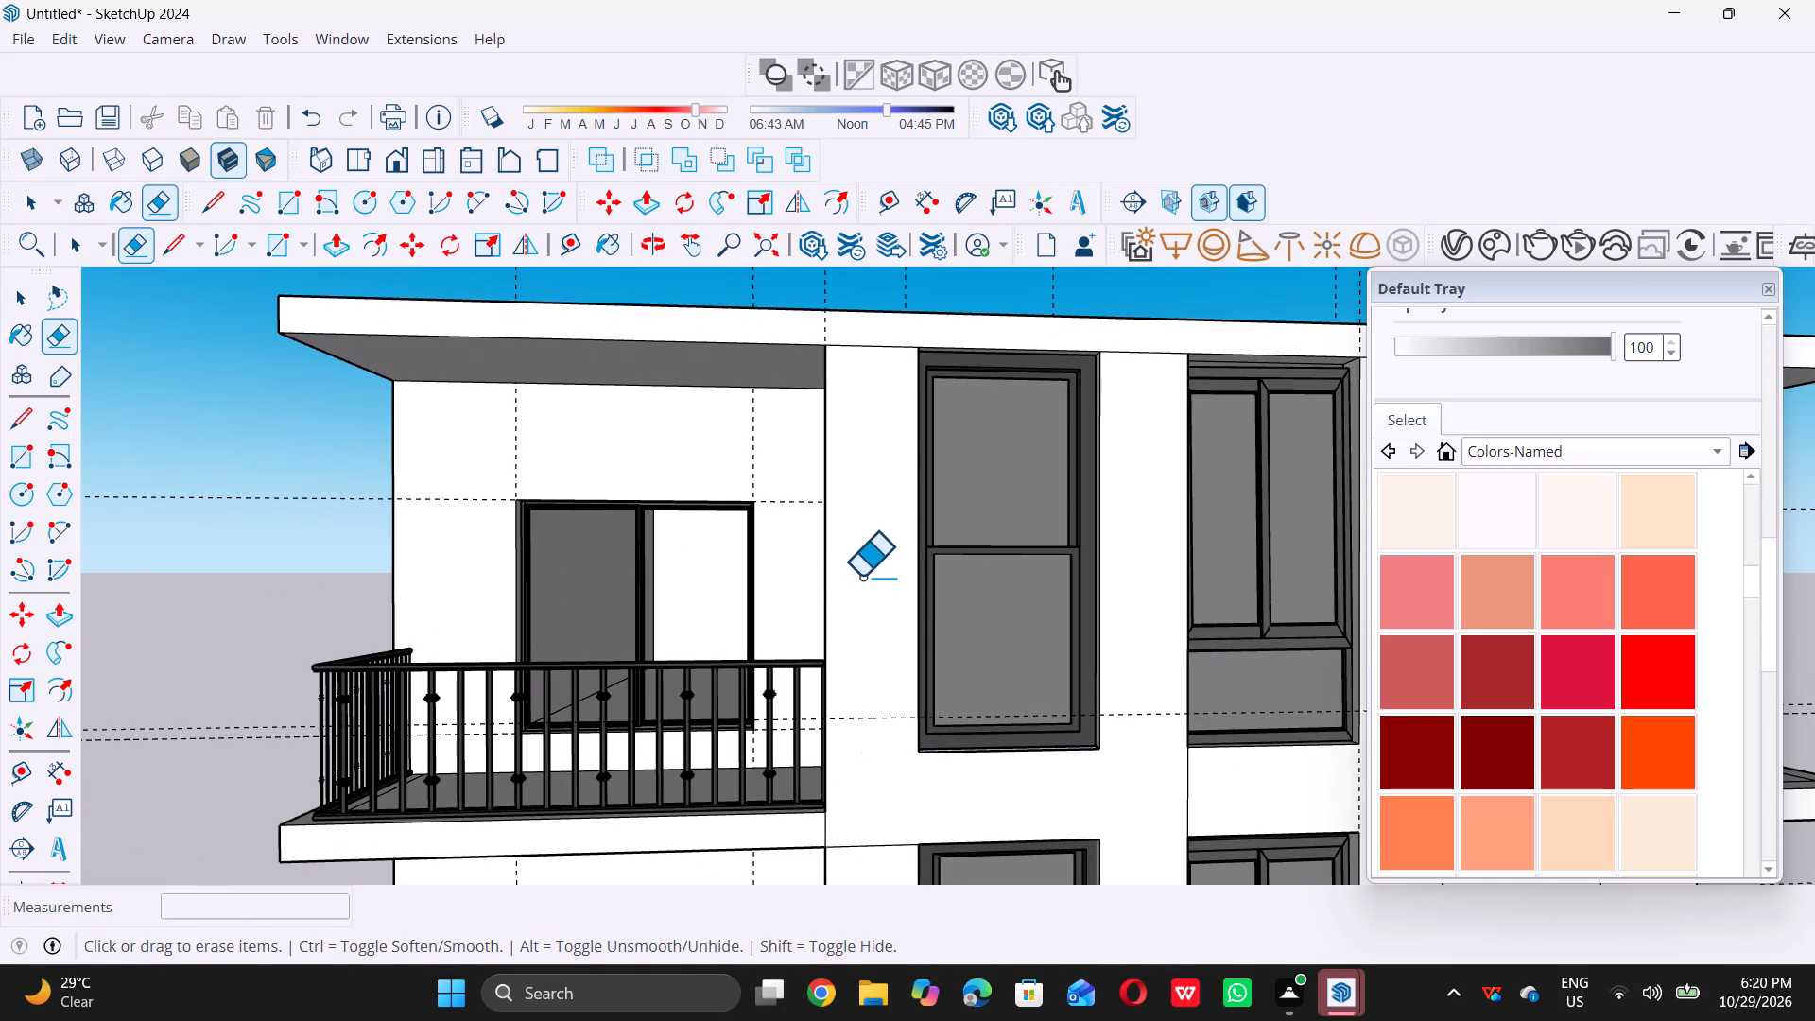
key("space")
Examine the whole house from the front and from above the roof.
scroll(856, 584, "down", 11)
scroll(730, 693, "down", 4)
middle_click_drag(757, 701, 719, 697)
scroll(757, 701, "down", 1)
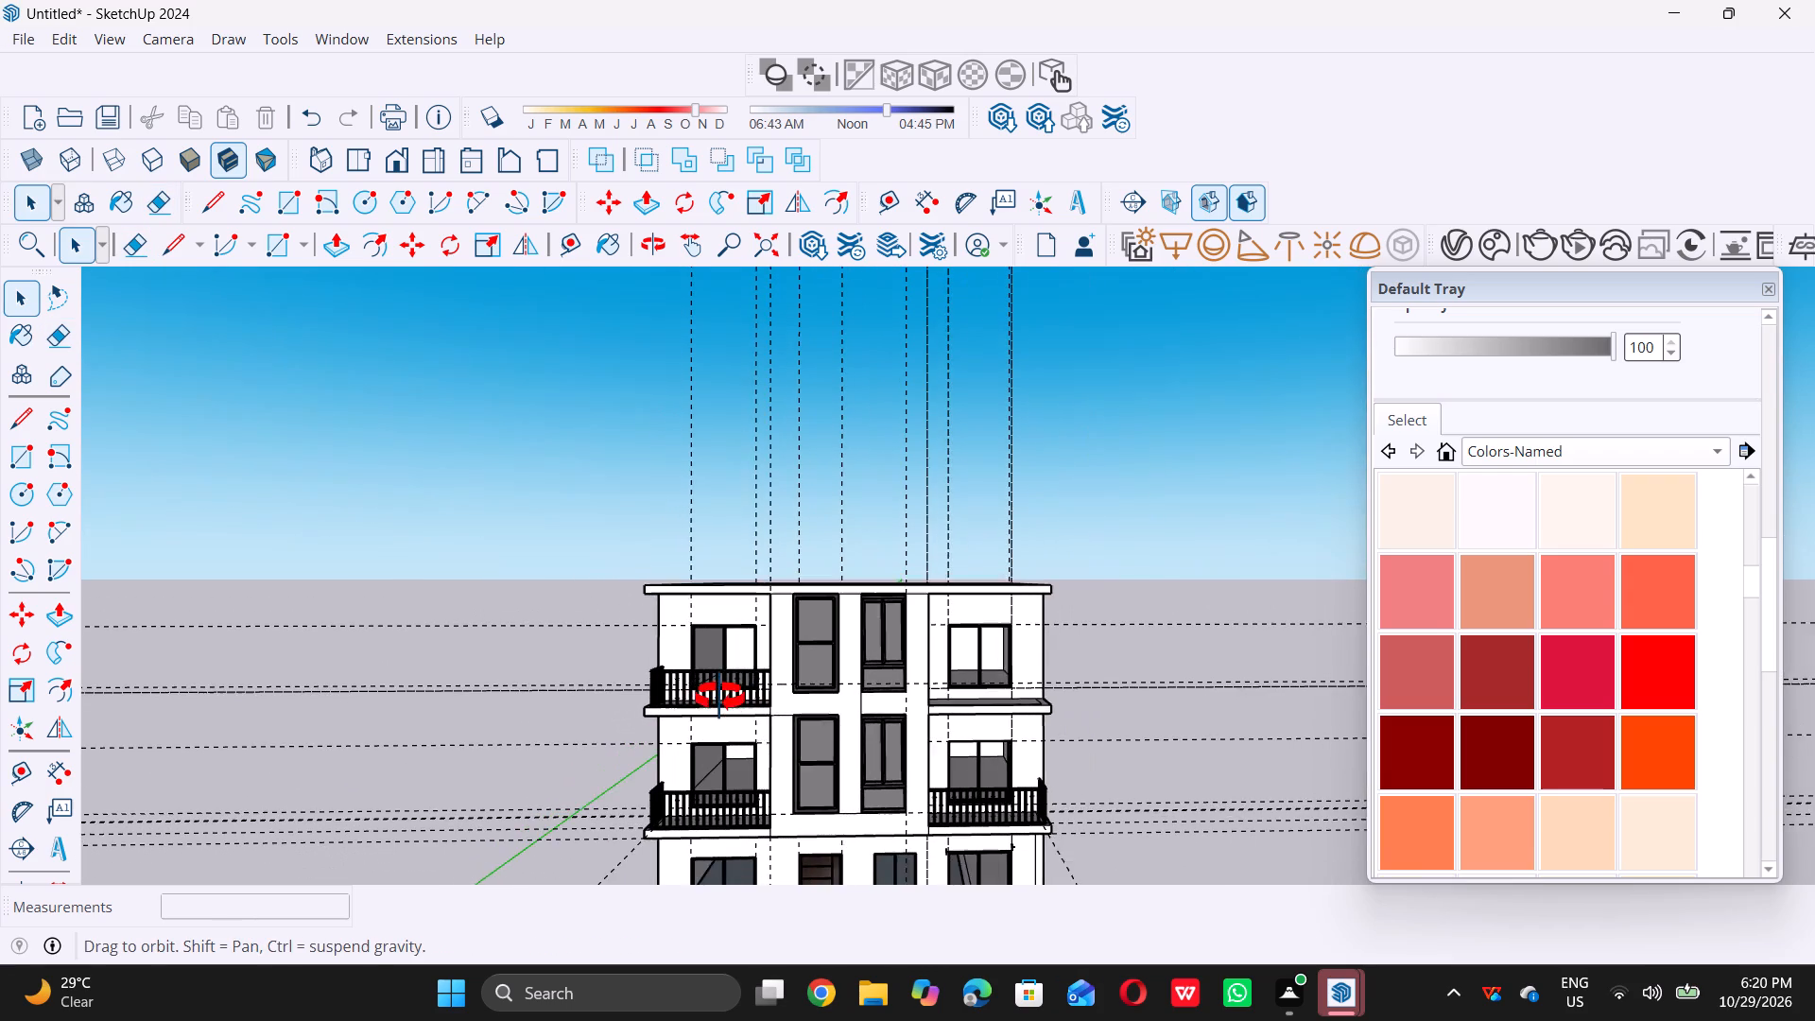
middle_click_drag(719, 697, 717, 693)
scroll(717, 693, "up", 1)
scroll(715, 646, "down", 4)
scroll(722, 562, "down", 2)
middle_click_drag(712, 684, 722, 688)
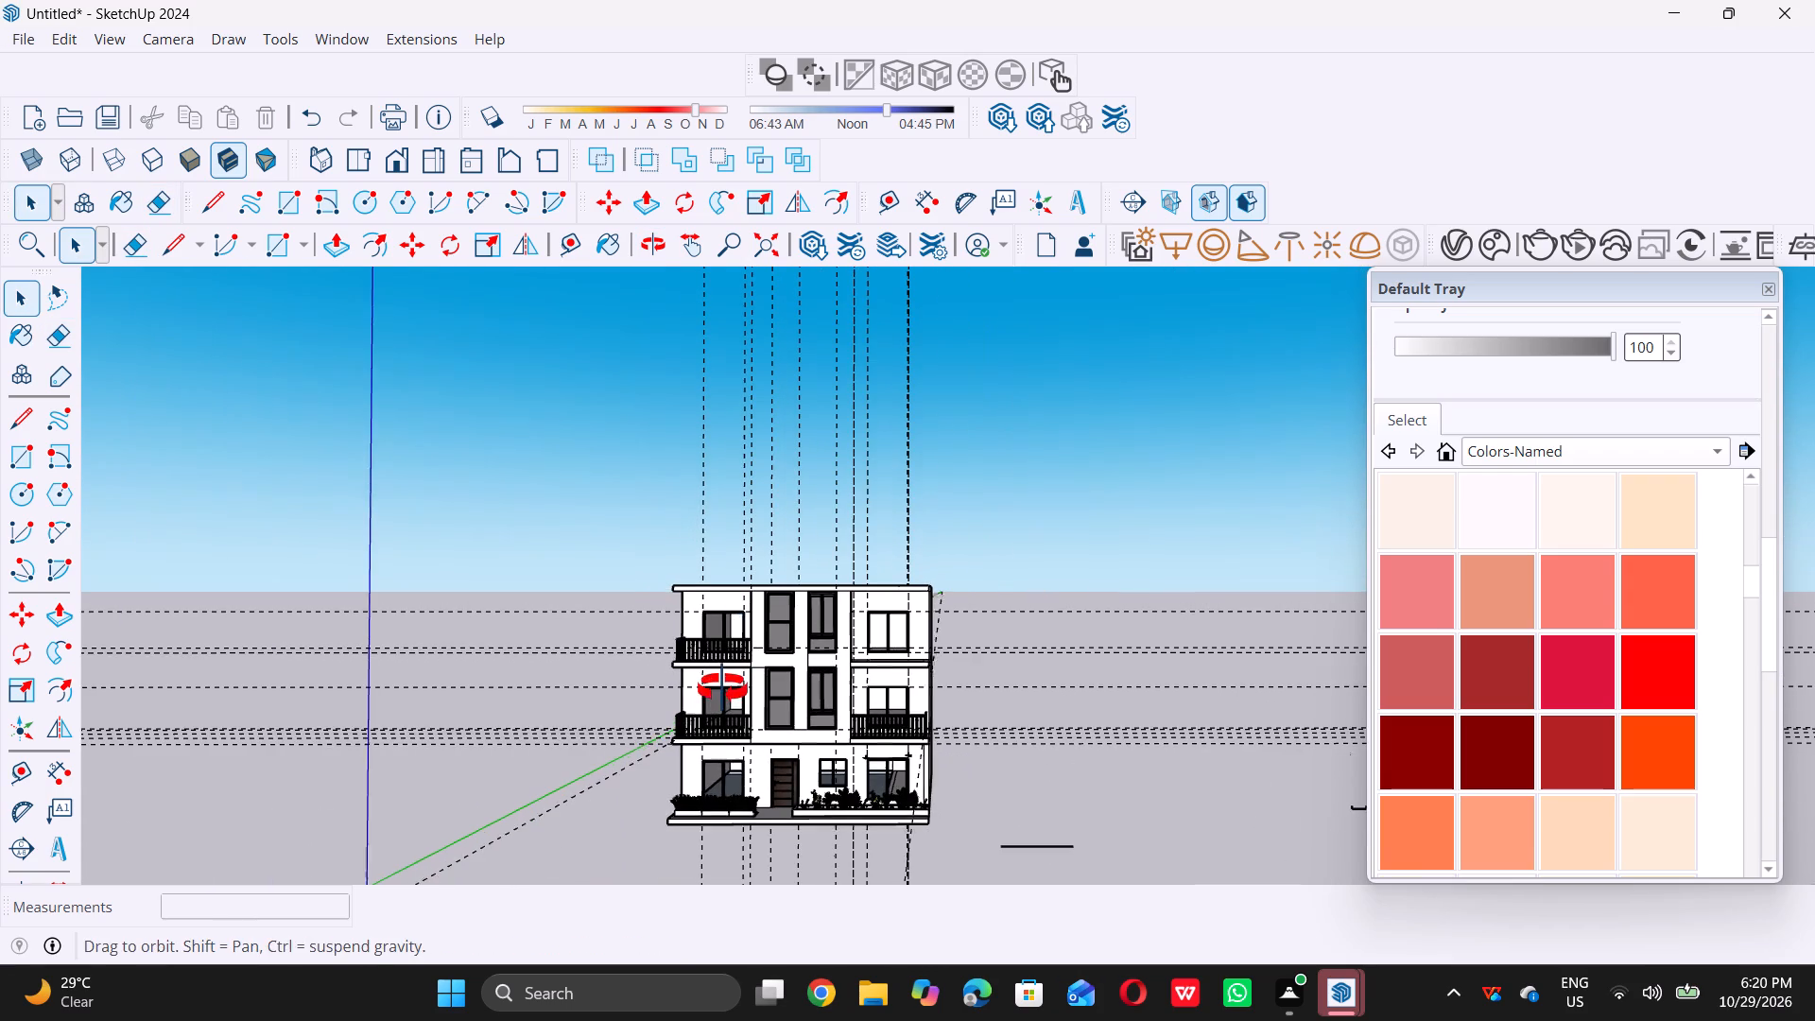
middle_click_drag(722, 688, 725, 688)
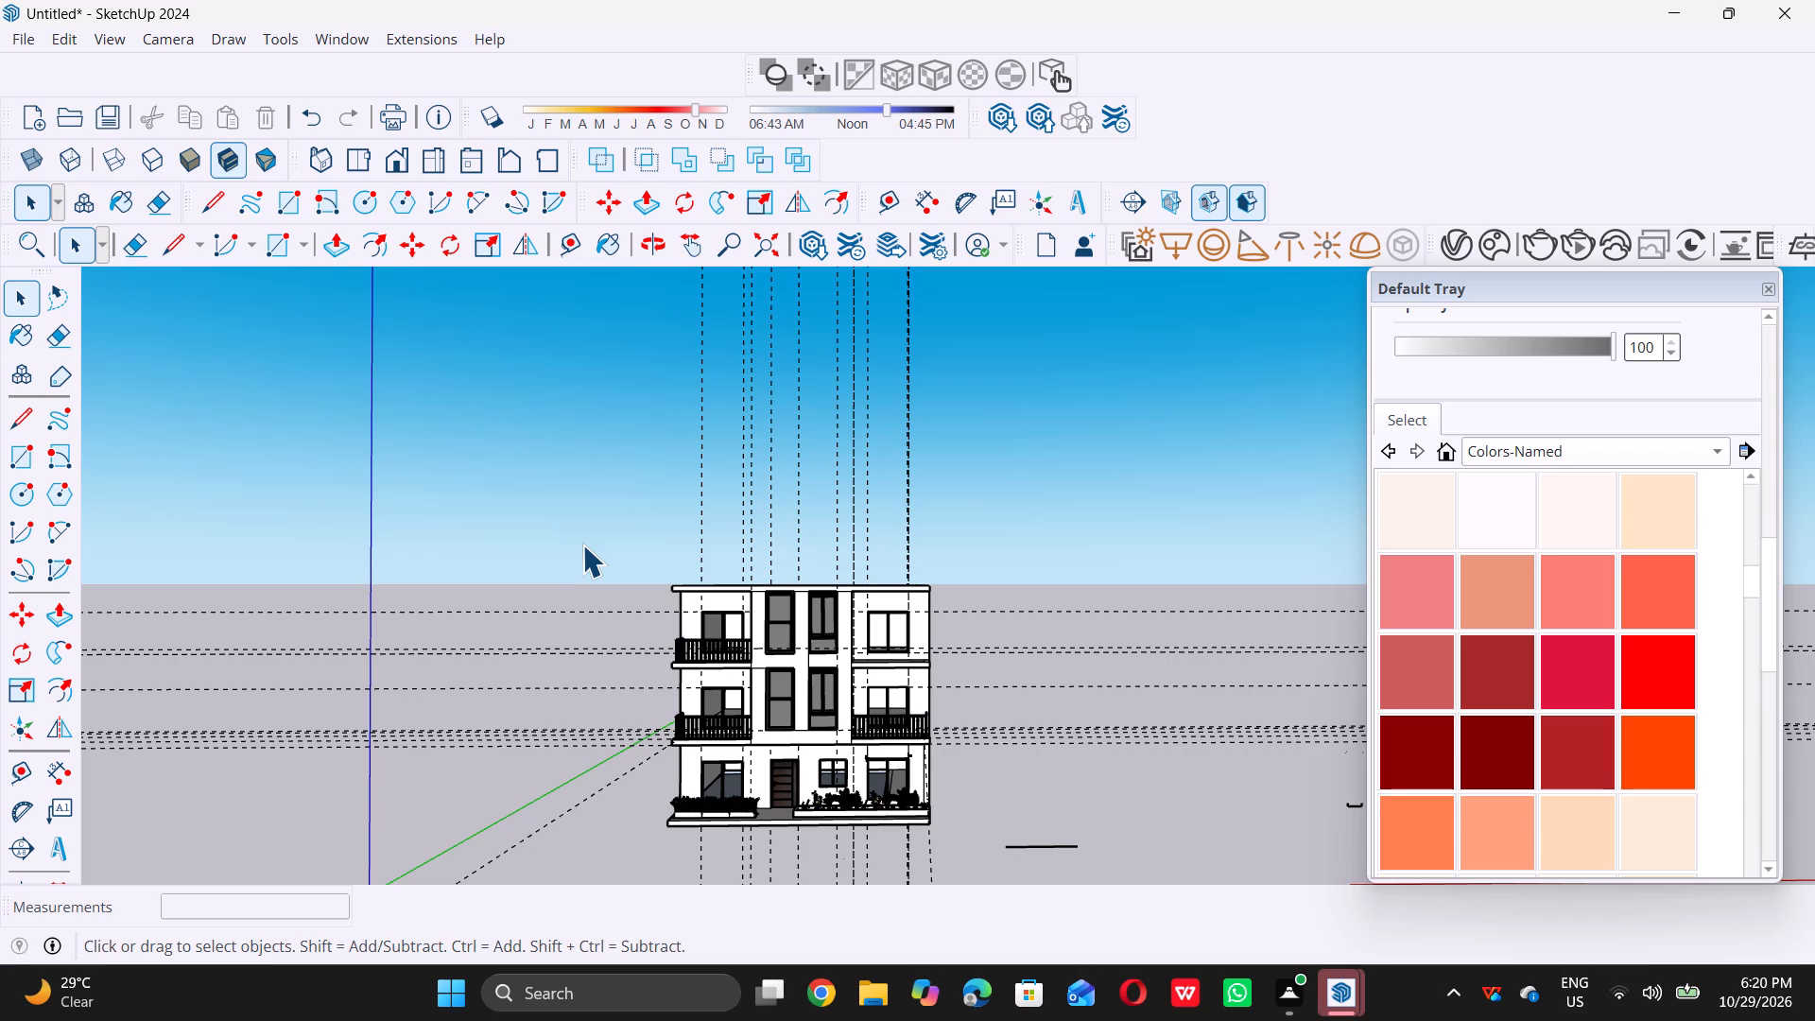
middle_click_drag(649, 565, 667, 617)
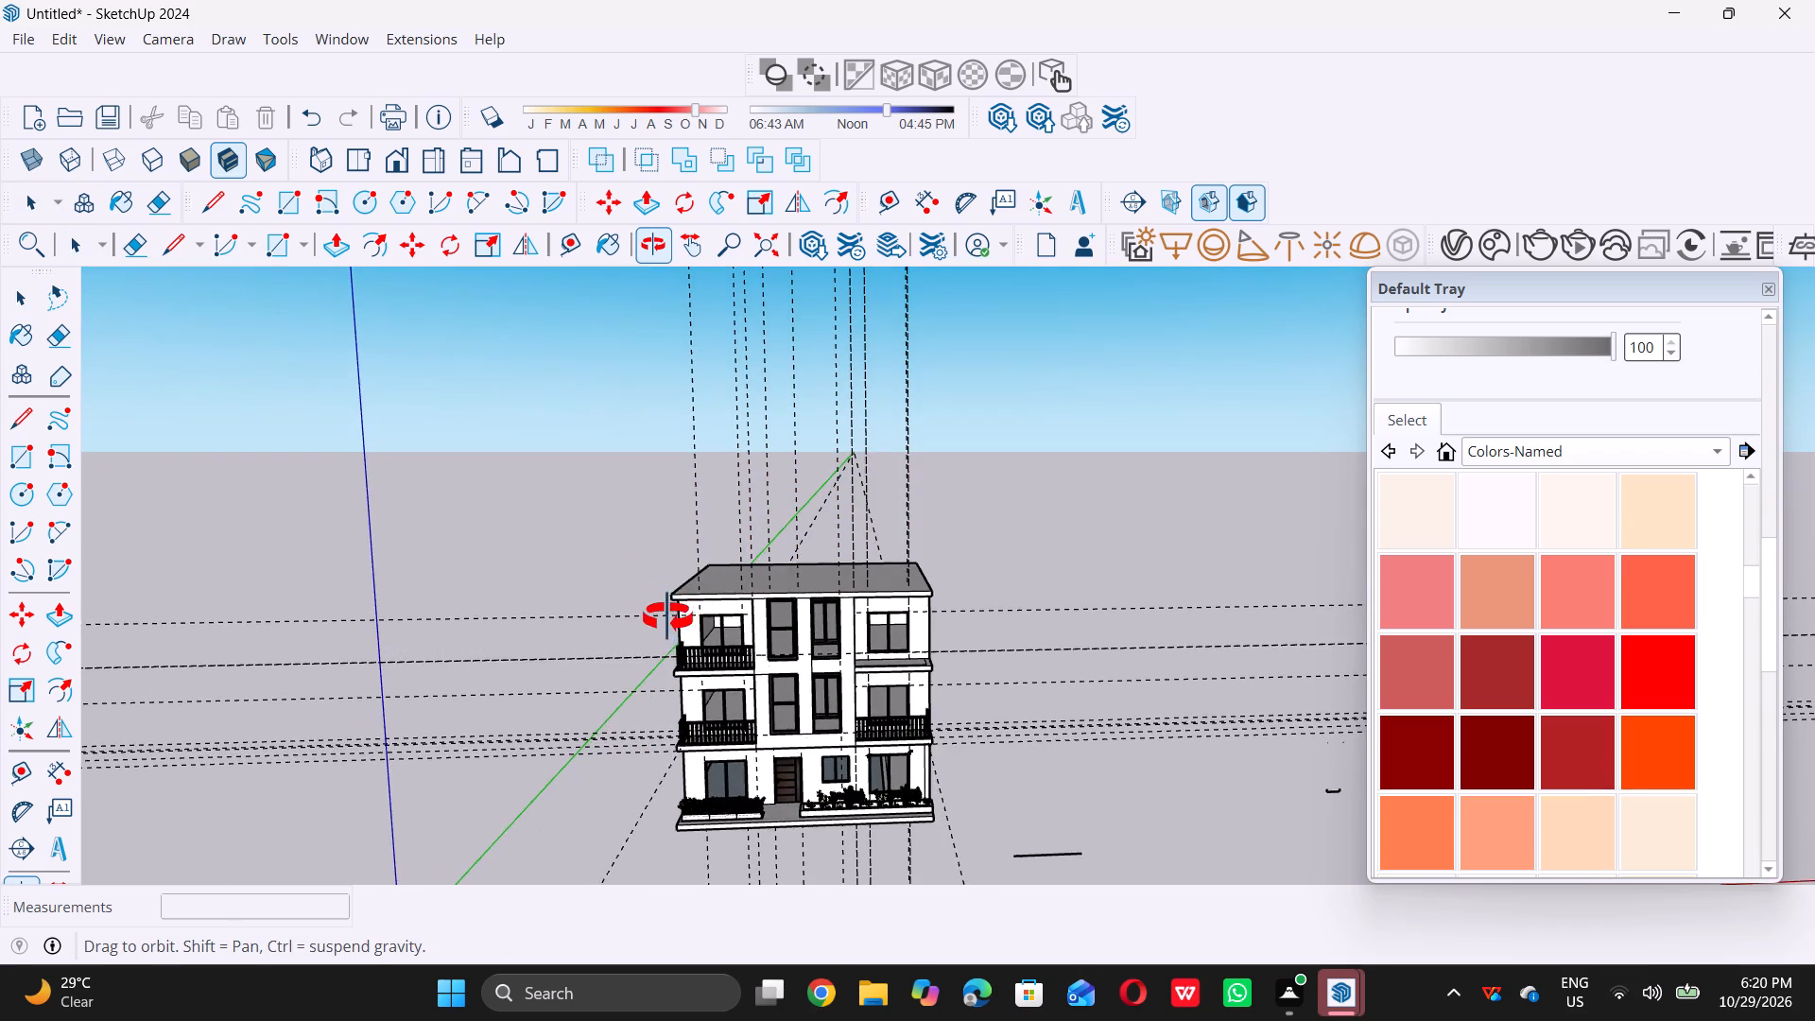
middle_click_drag(667, 617, 533, 882)
scroll(743, 514, "up", 3)
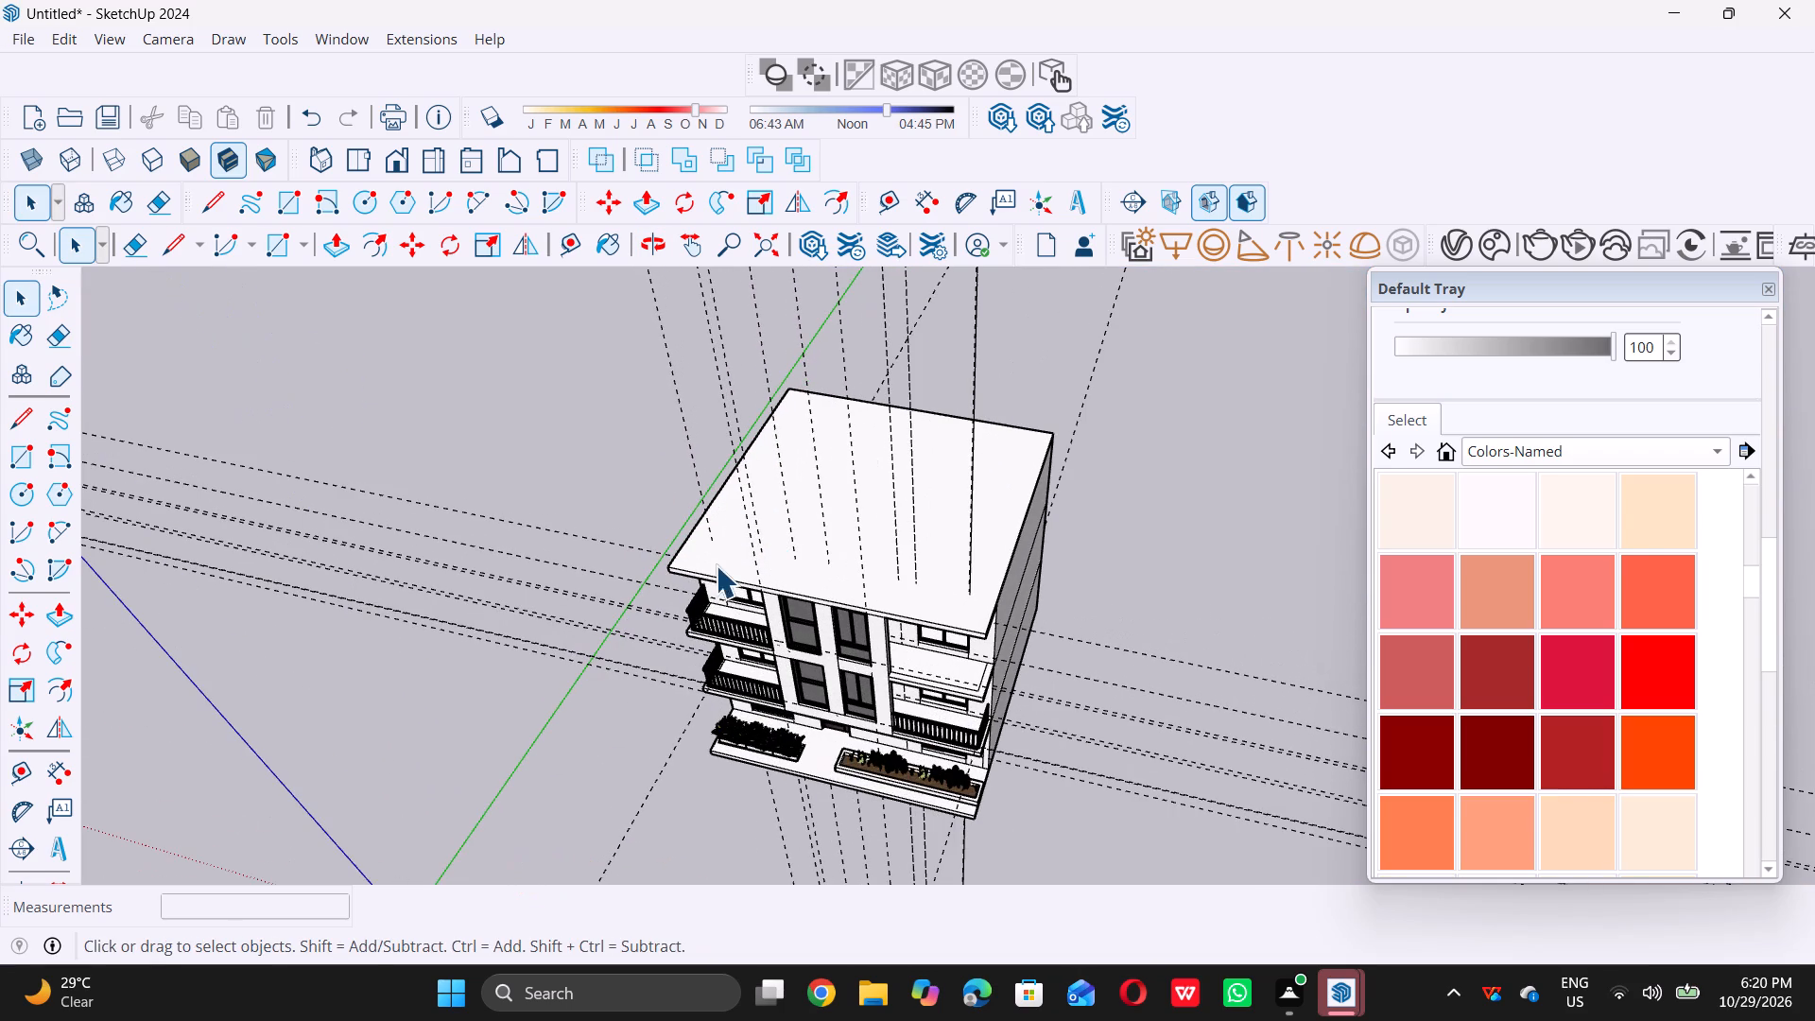
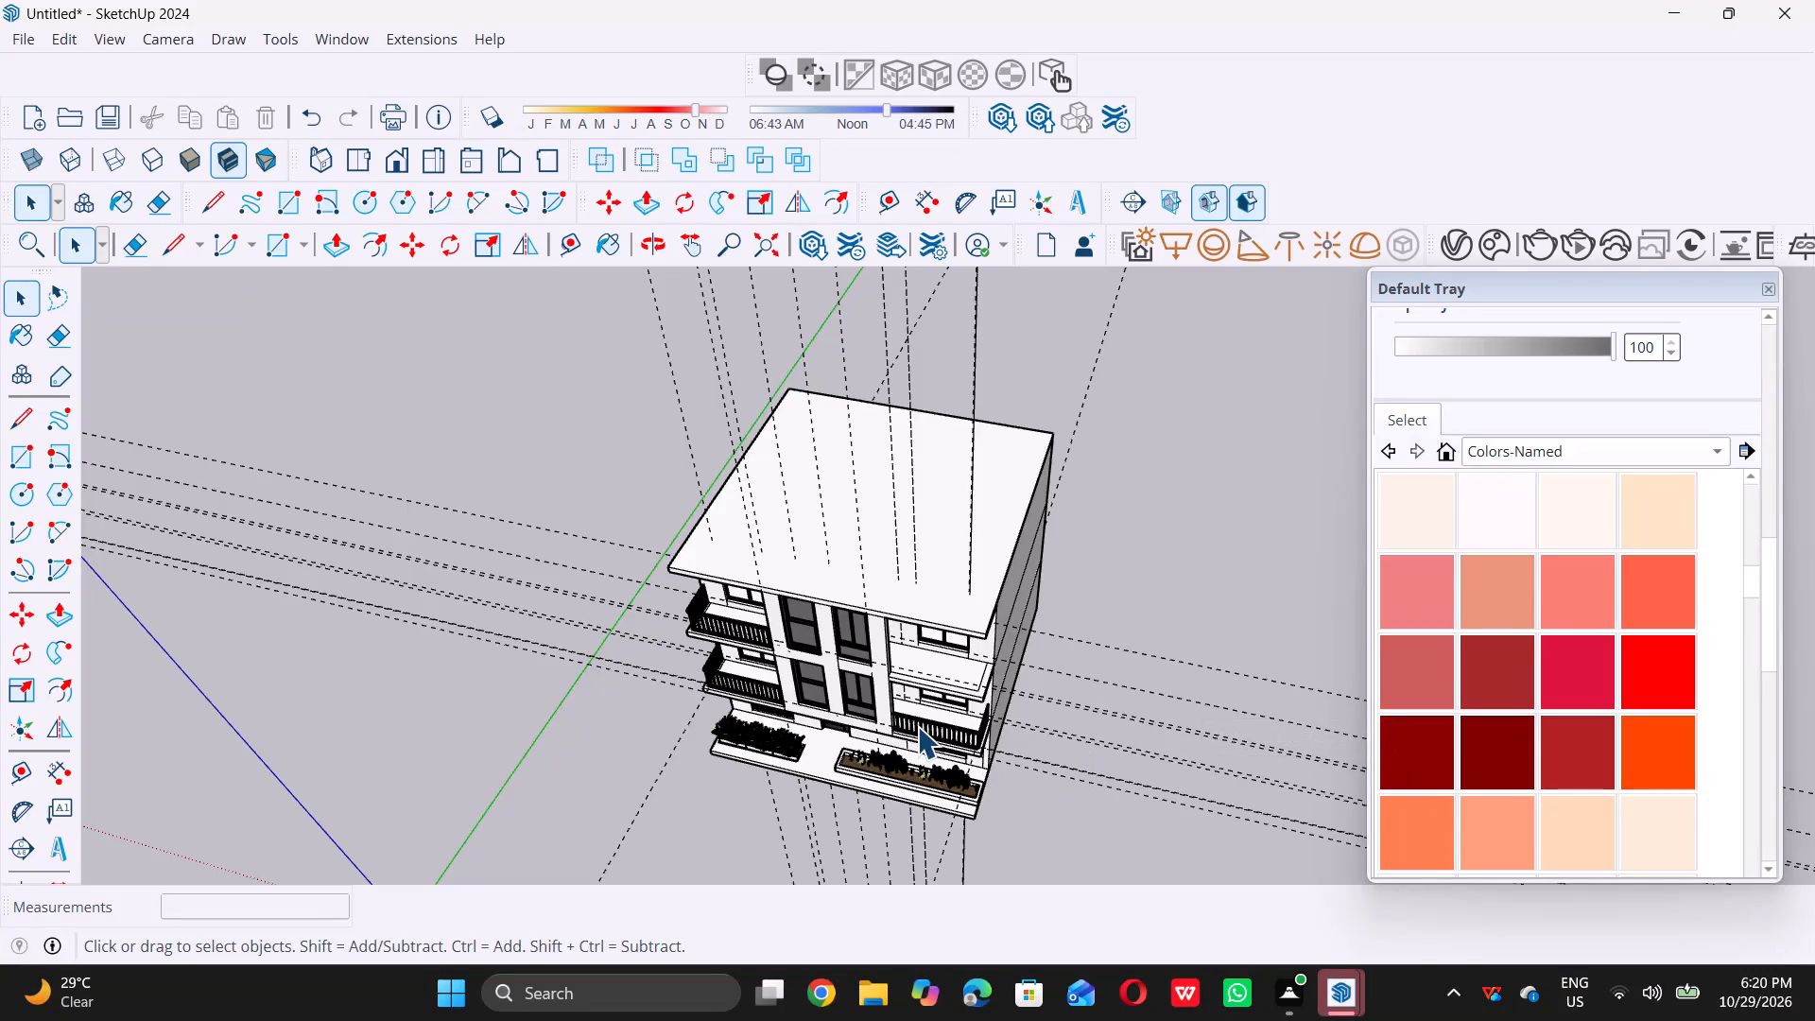
Start saving the building model under a new name, choosing the vinod folder on the Desktop as the destination.
scroll(917, 725, "down", 5)
middle_click_drag(811, 776, 878, 616)
scroll(878, 616, "up", 1)
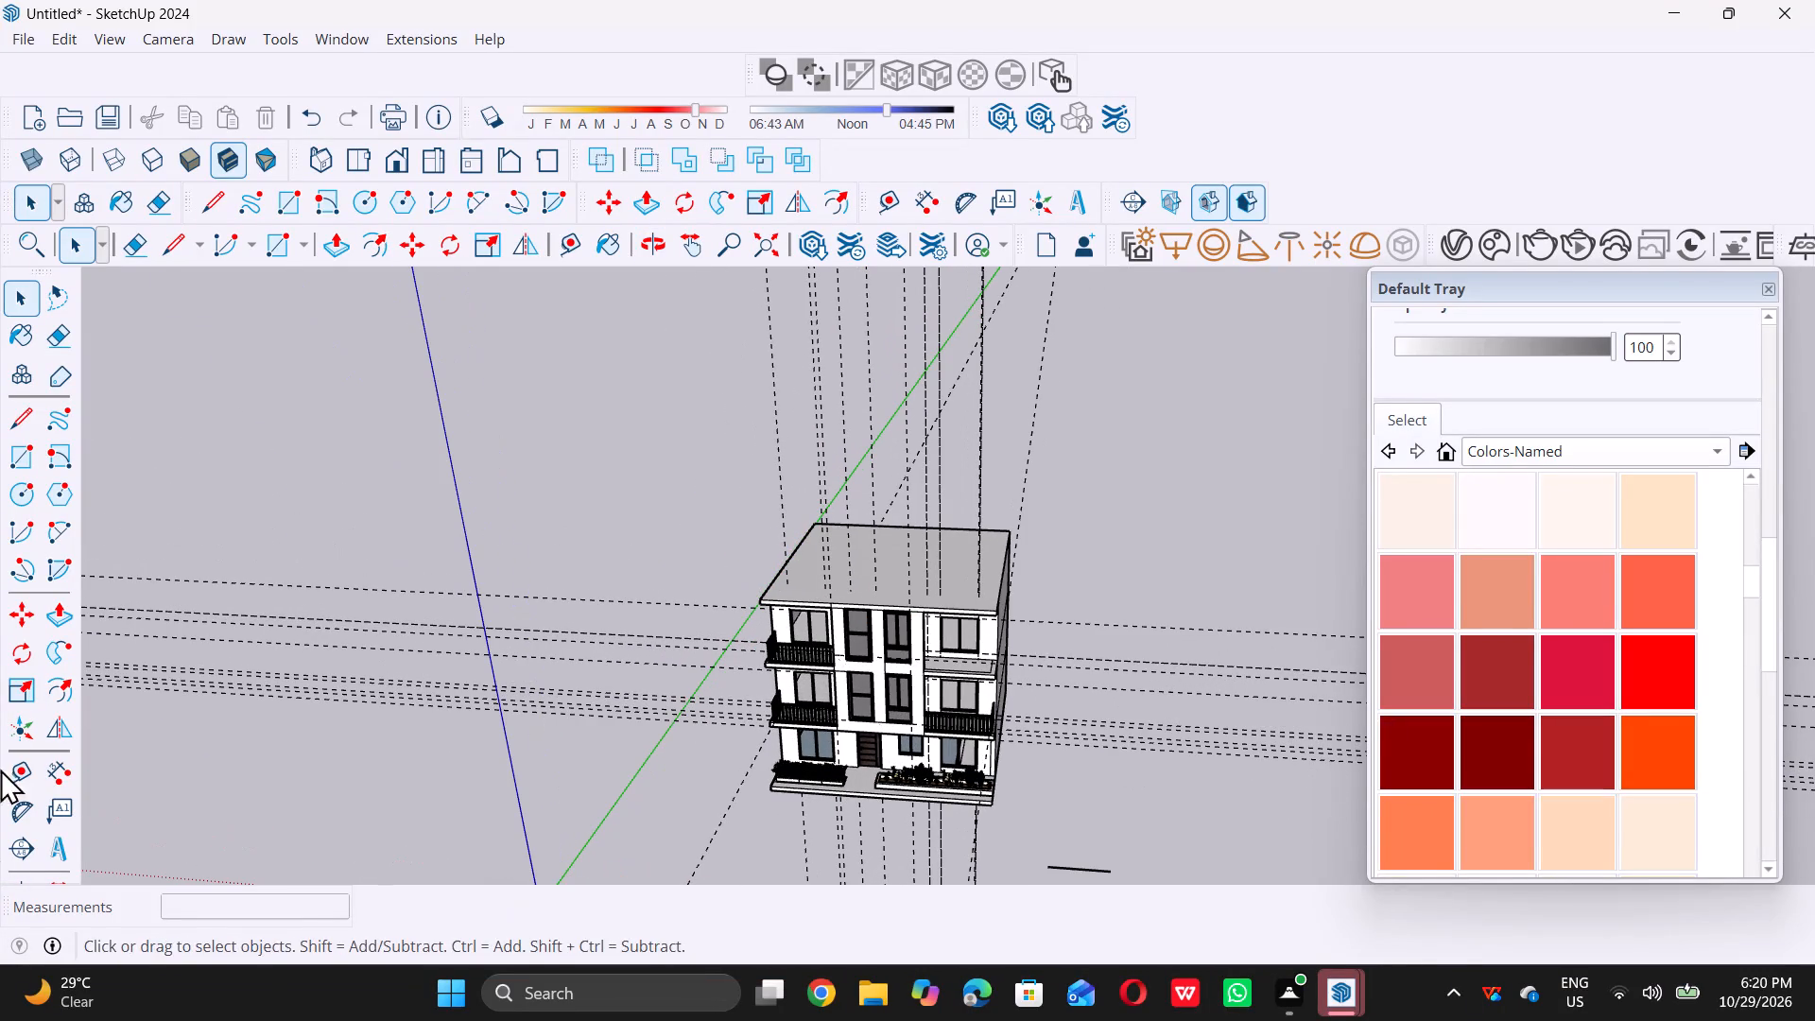
triple_click(27, 46)
left_click(27, 46)
triple_click(24, 43)
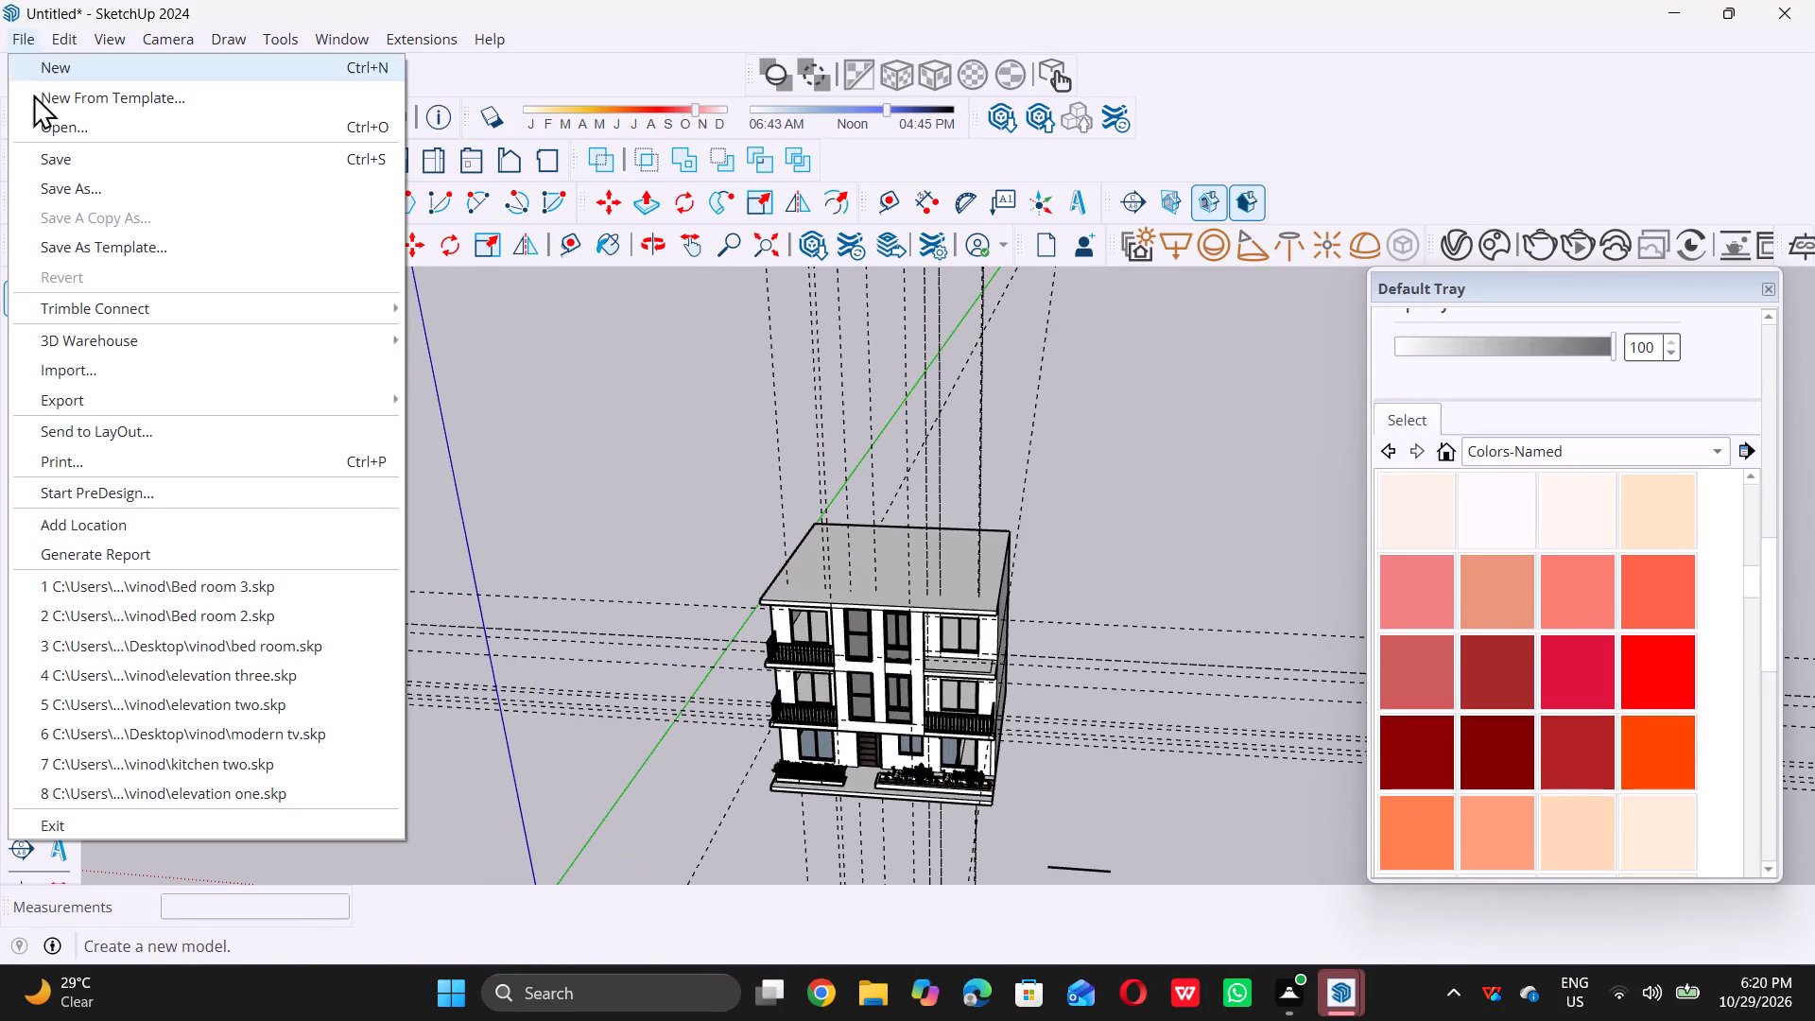
triple_click(77, 188)
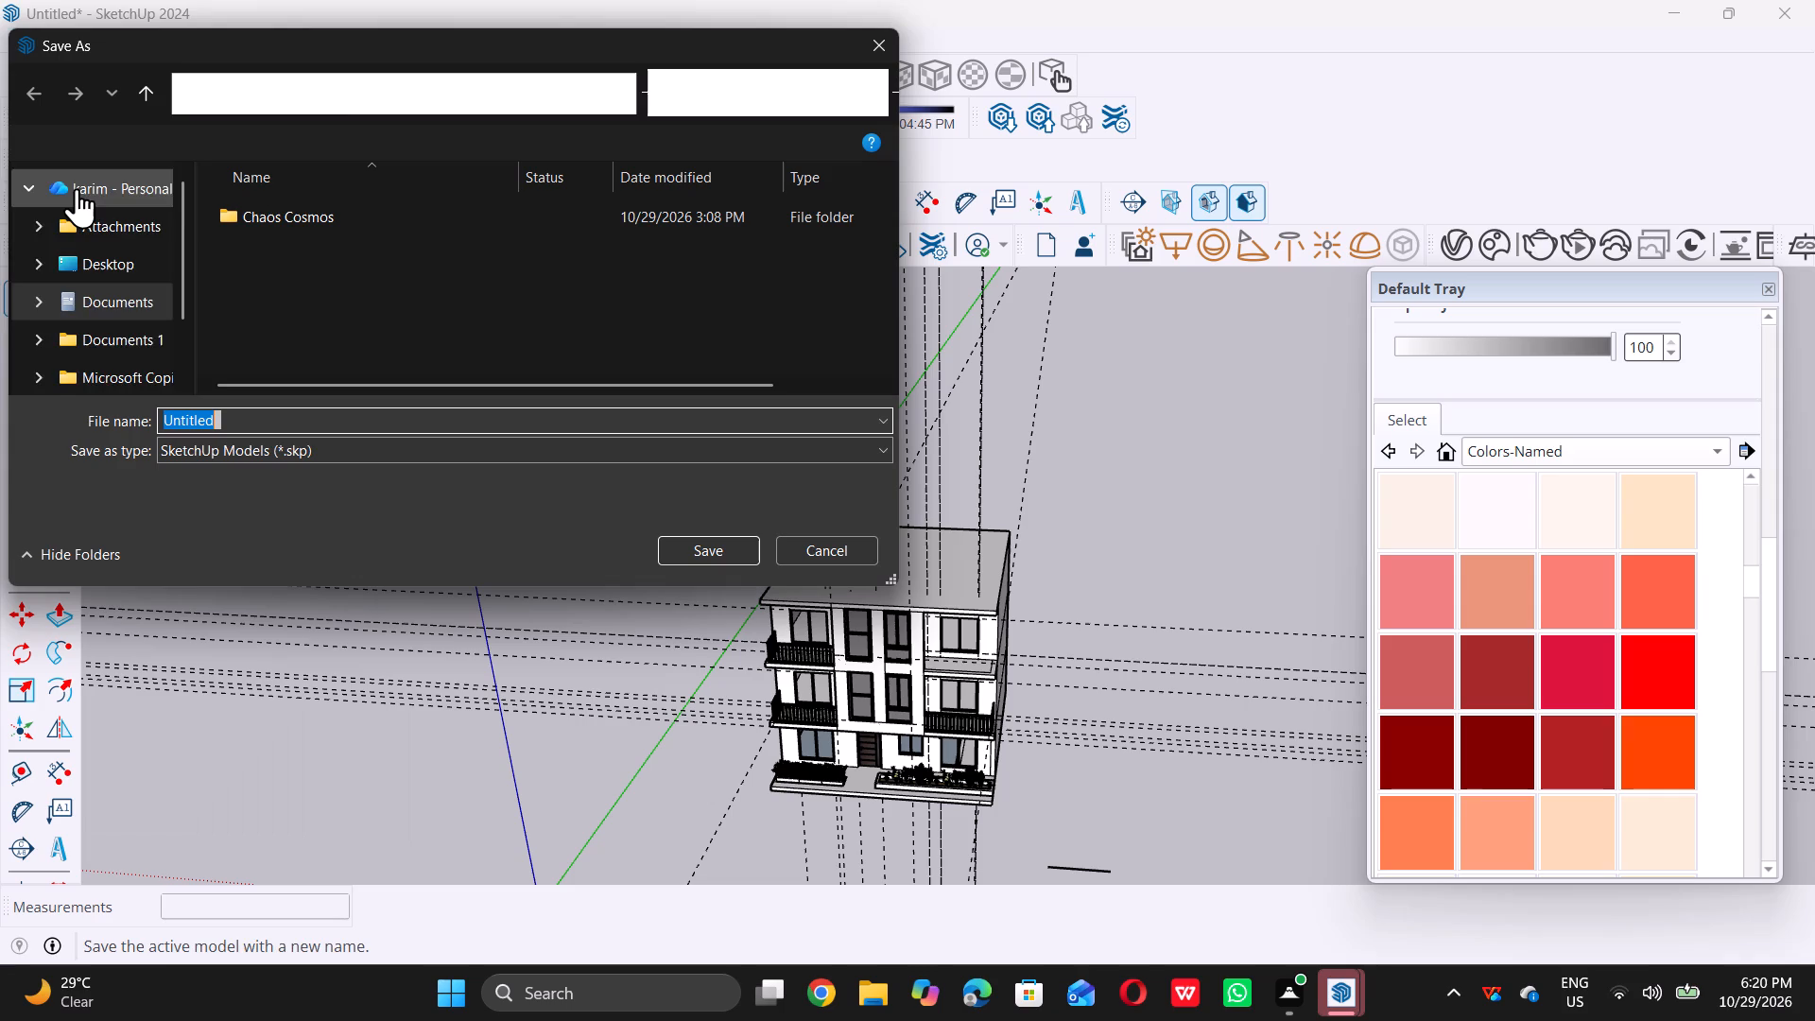
scroll(92, 259, "down", 1)
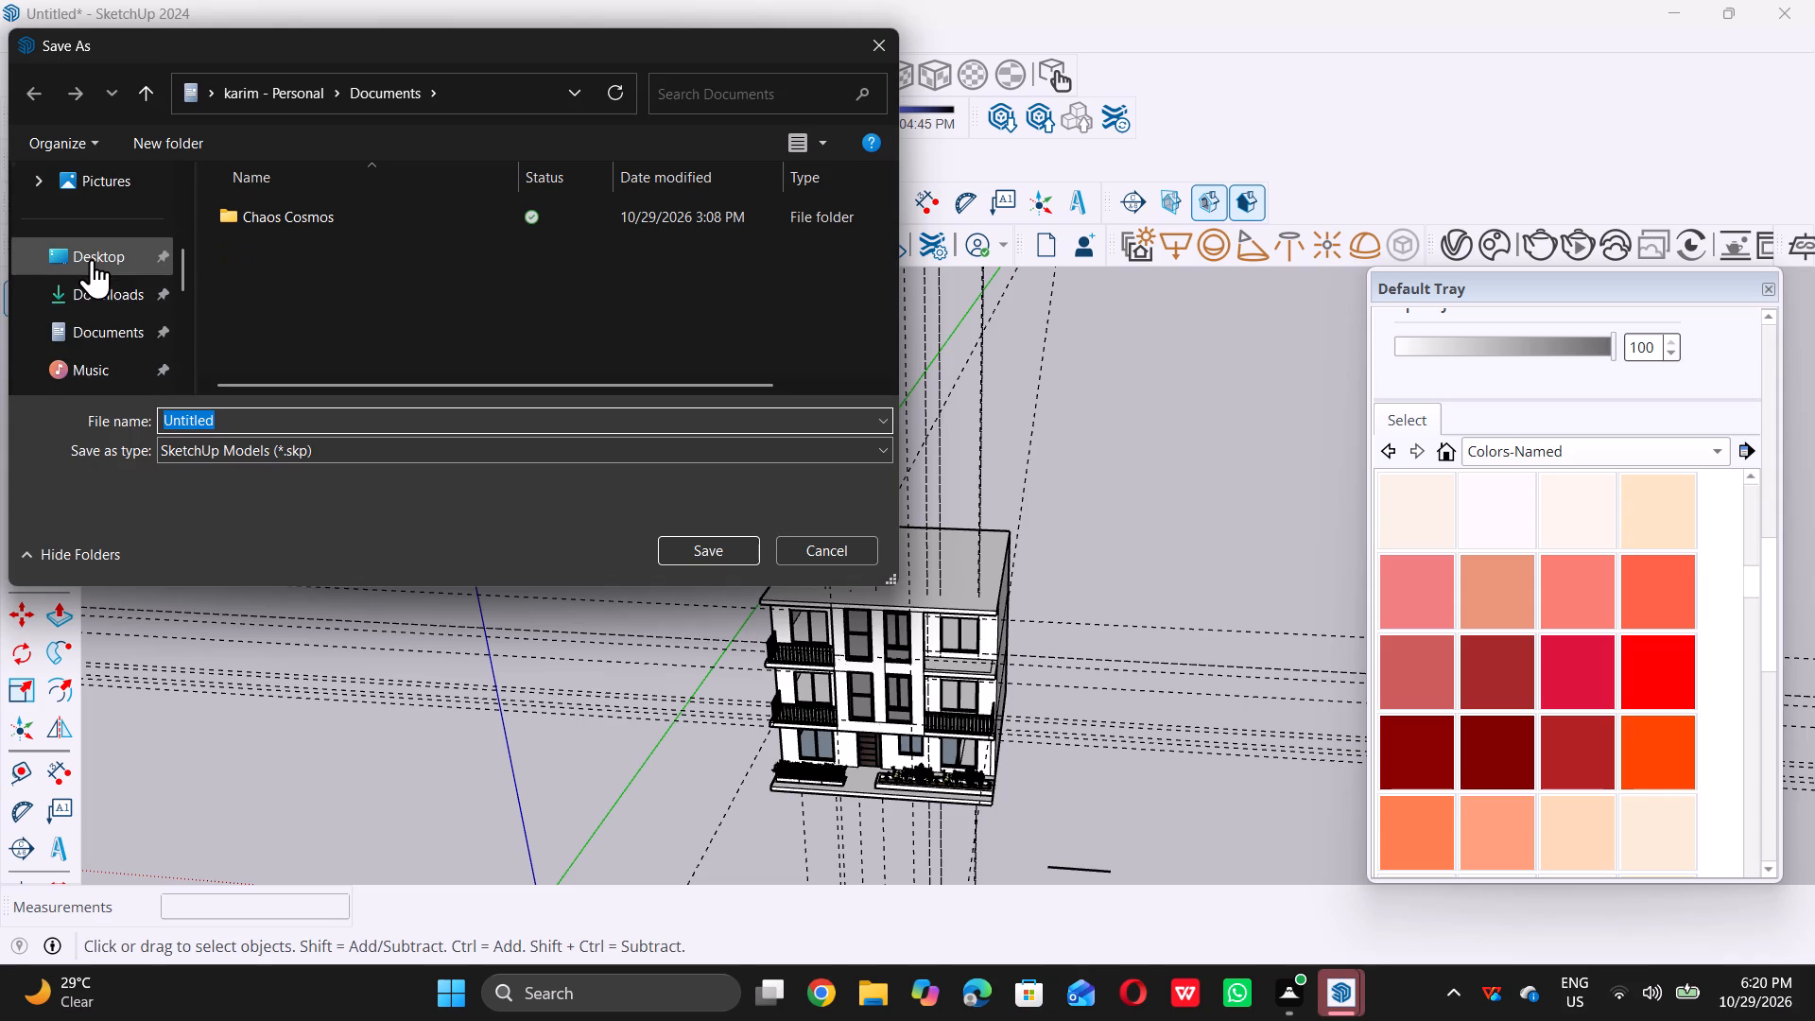
double_click(103, 266)
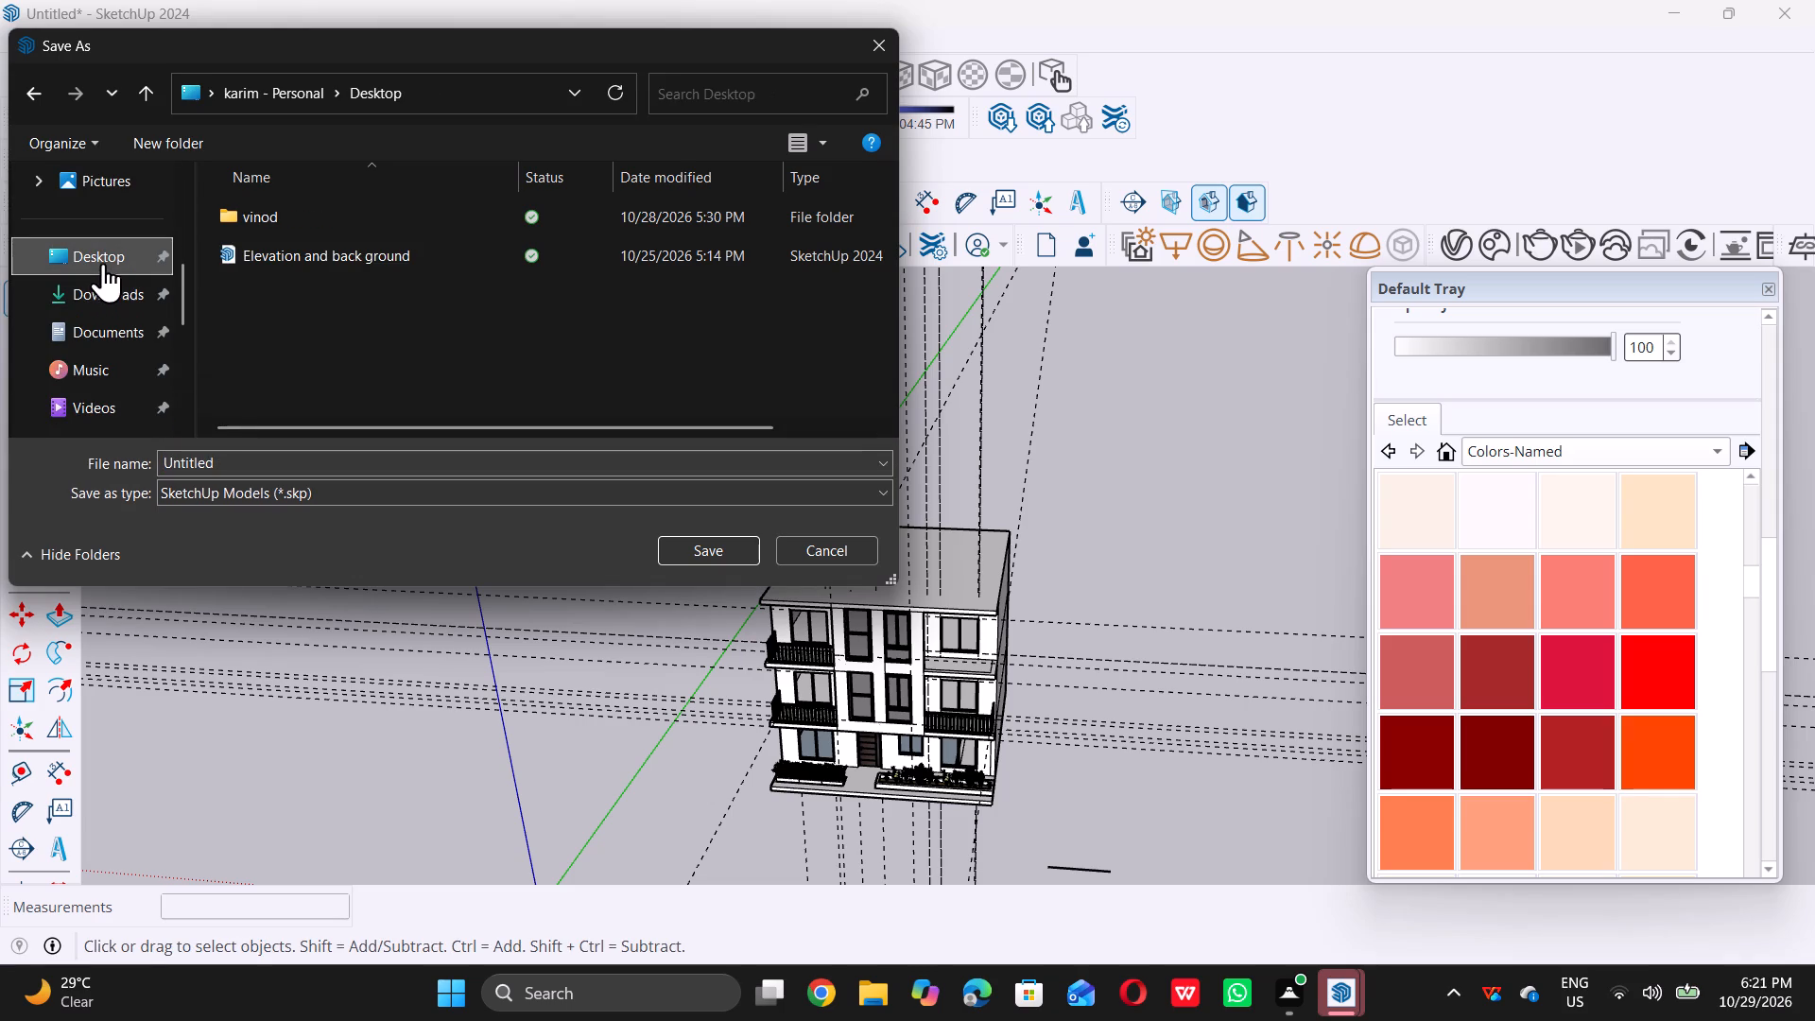
triple_click(306, 208)
left_click(306, 208)
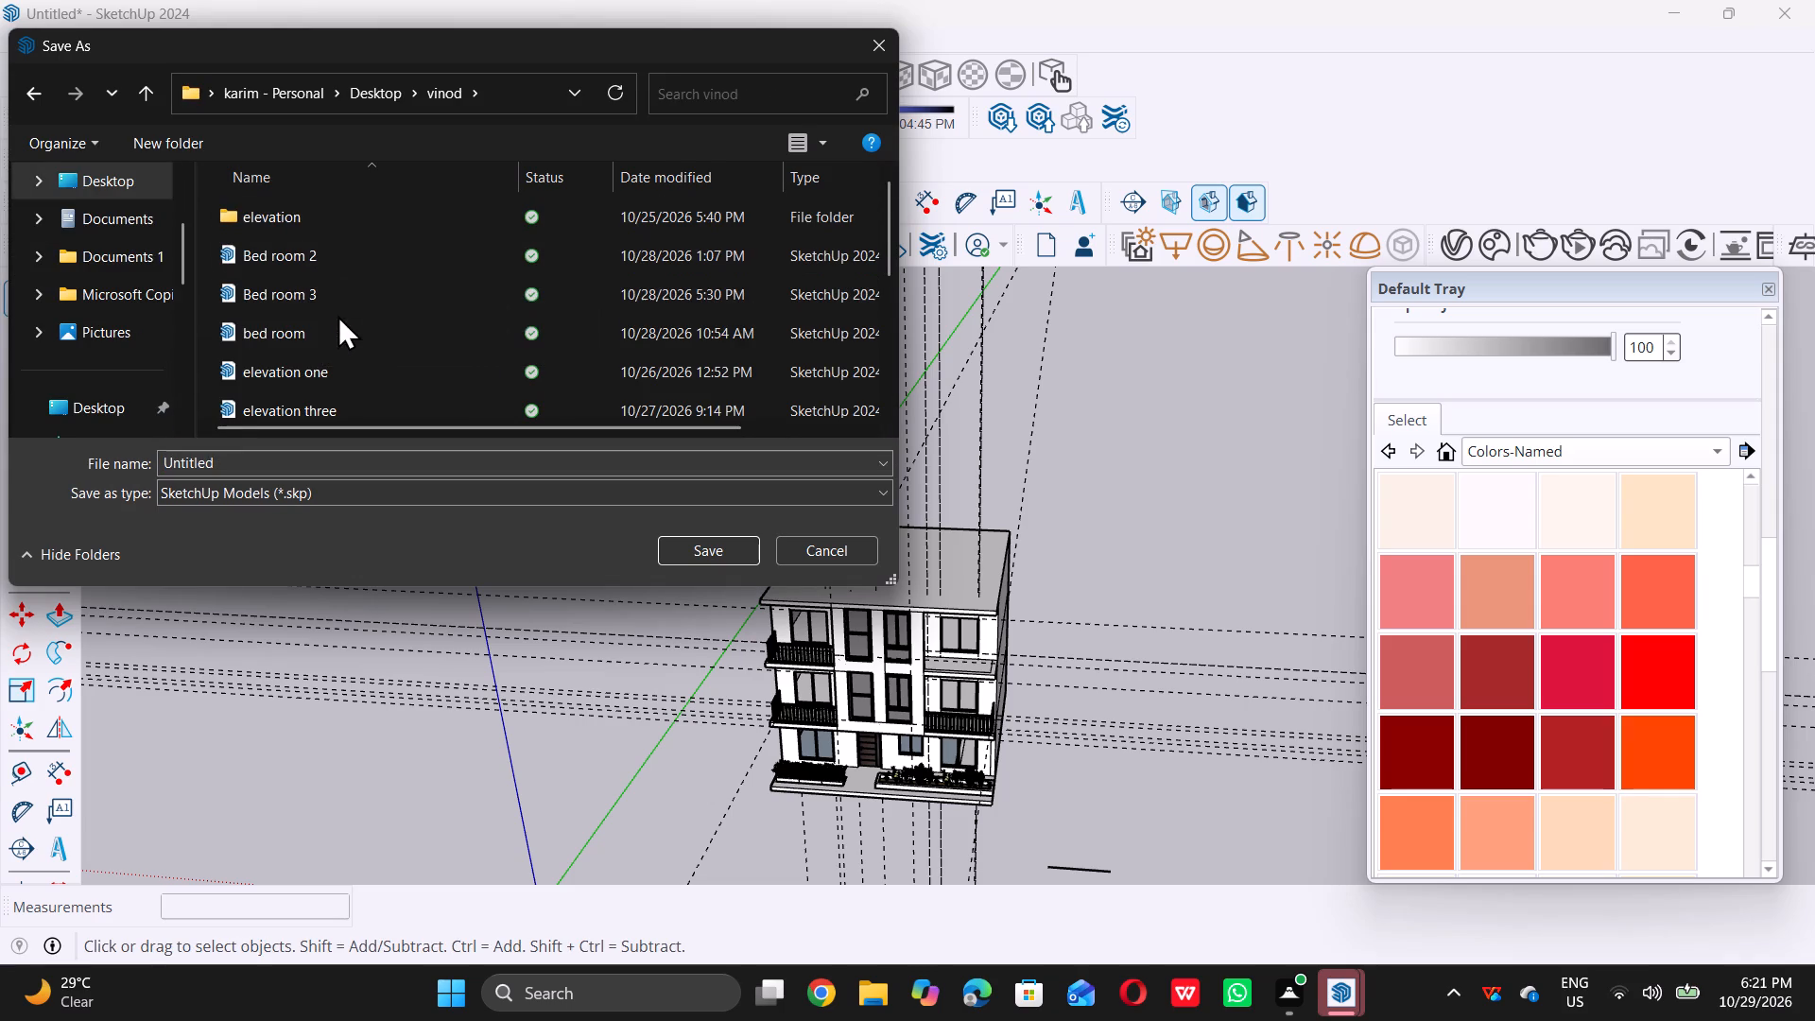
Name the file "elevation four" and save it as a SketchUp model in the vinod folder.
scroll(354, 350, "down", 2)
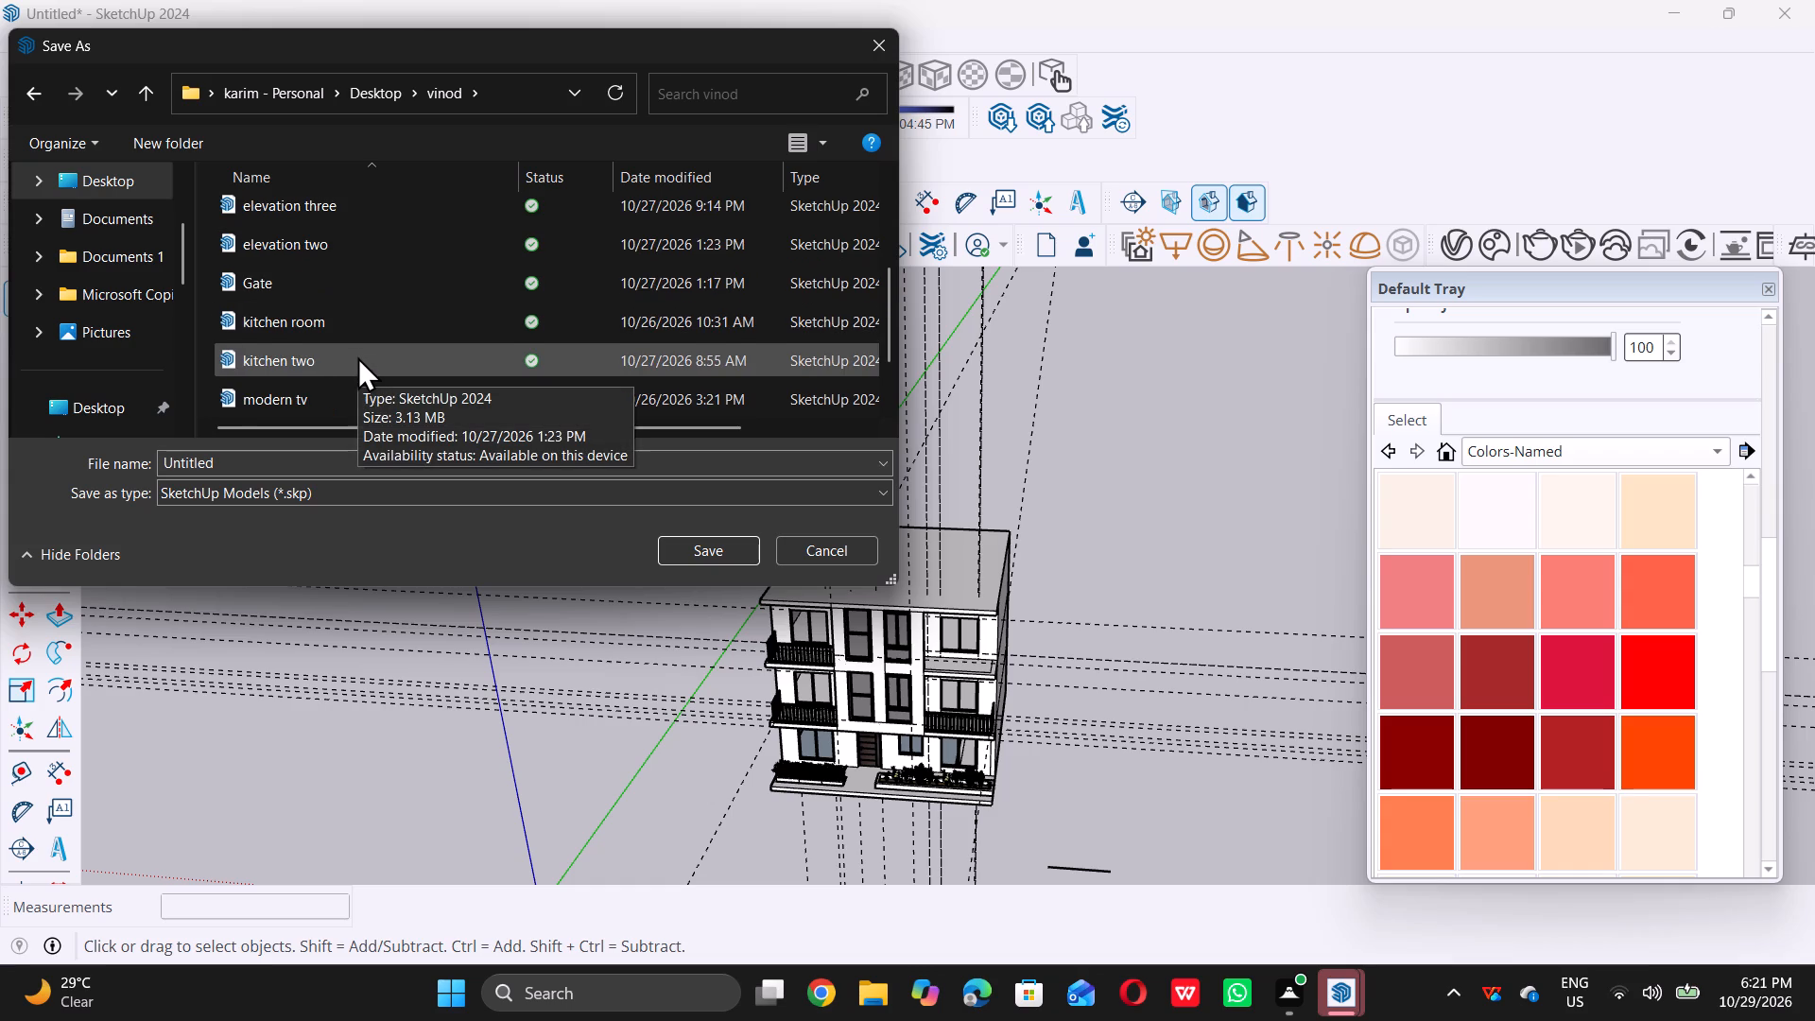
scroll(357, 356, "down", 3)
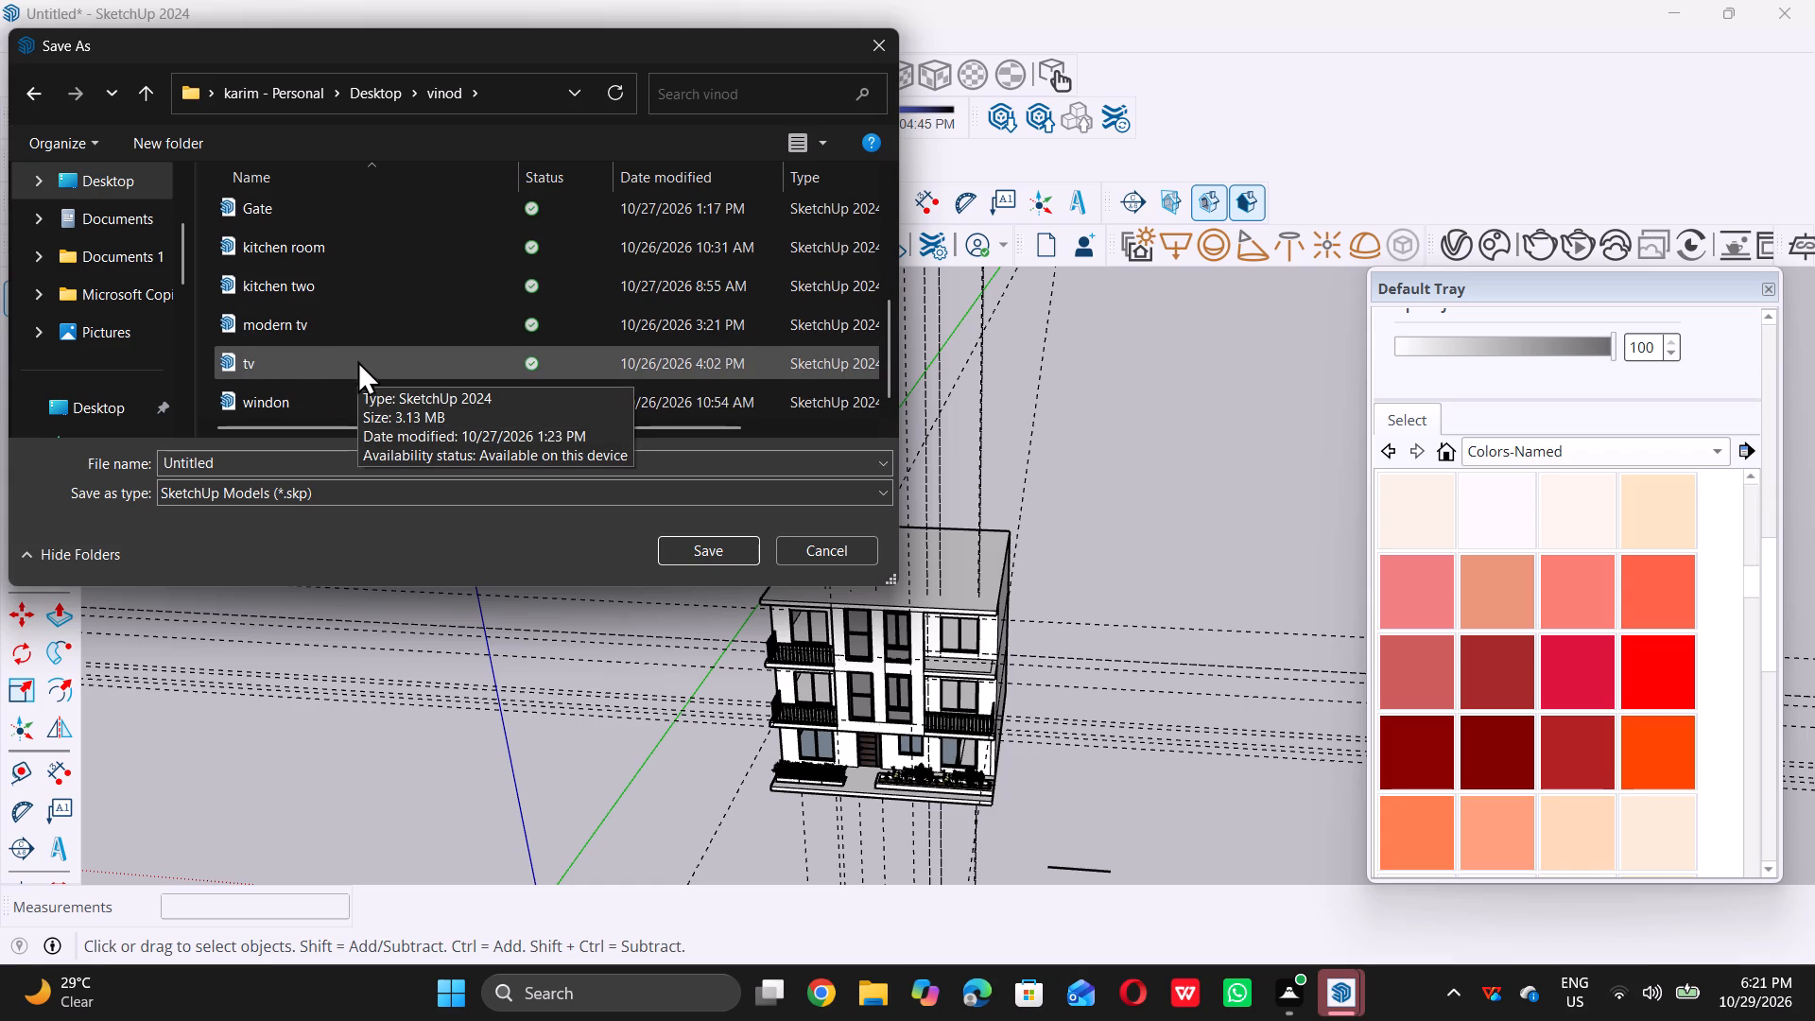
scroll(357, 360, "down", 1)
left_click(346, 465)
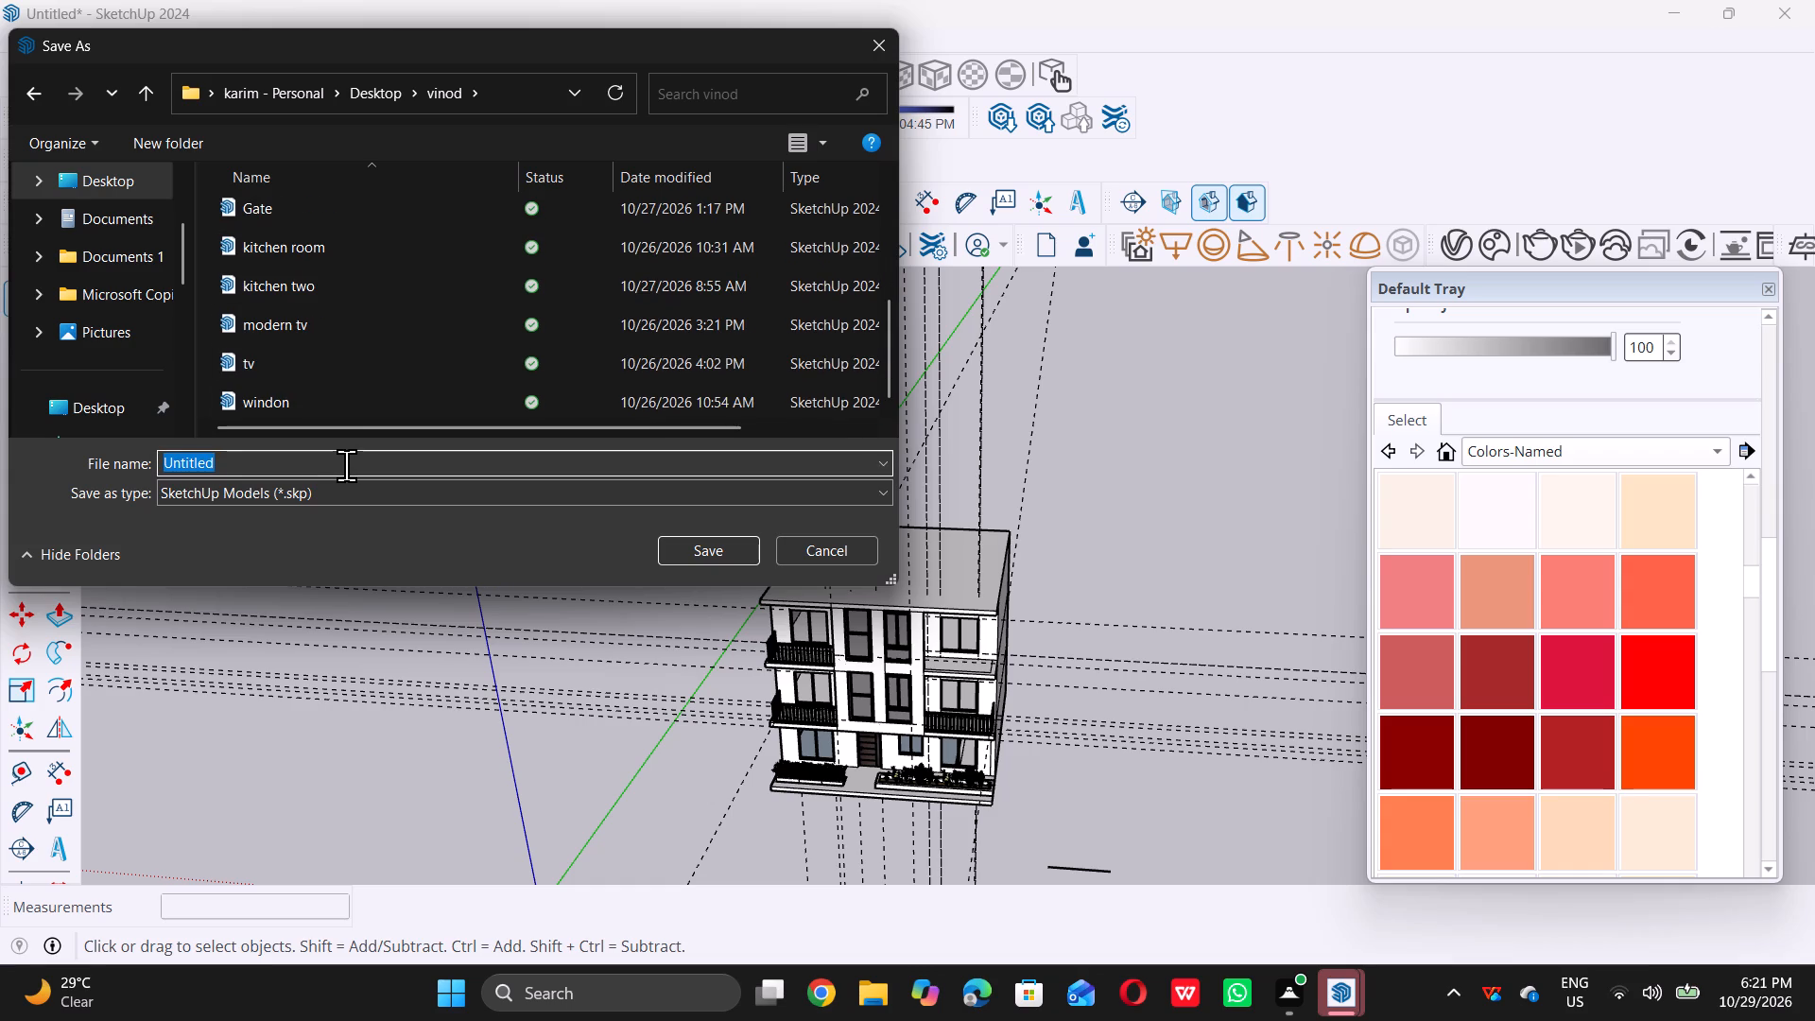
key("BackSpace")
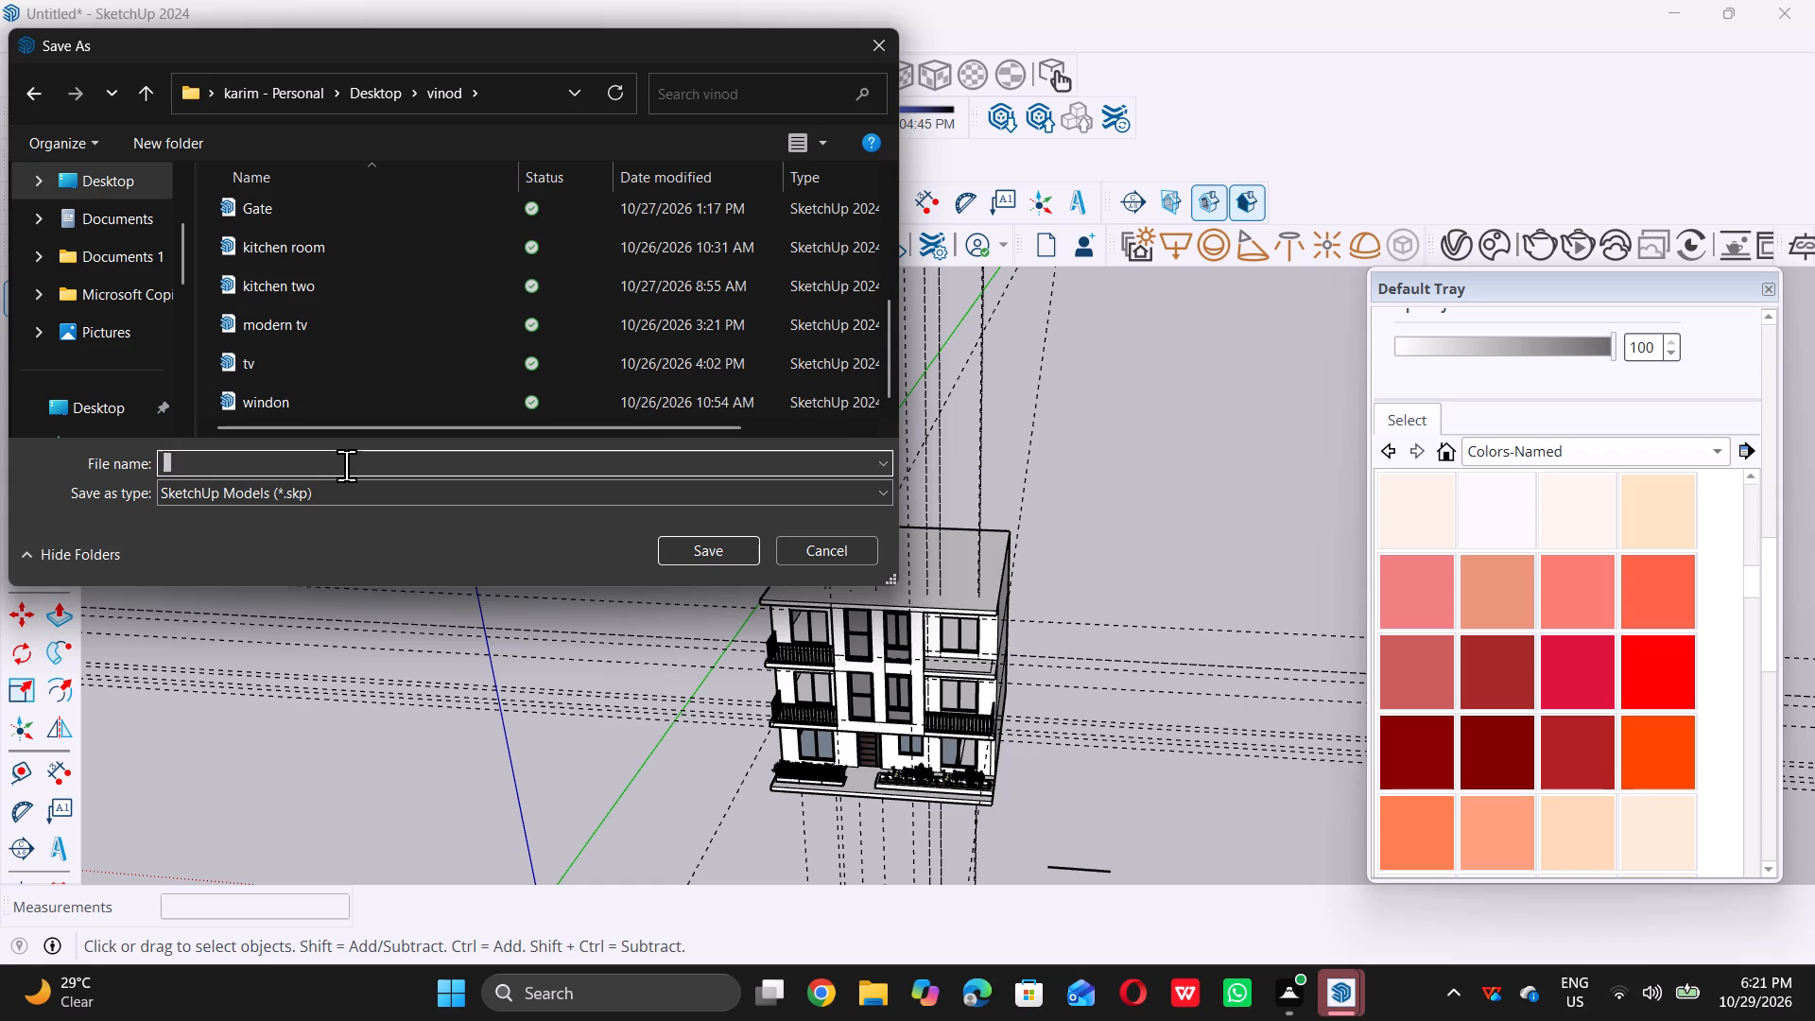
type("ele")
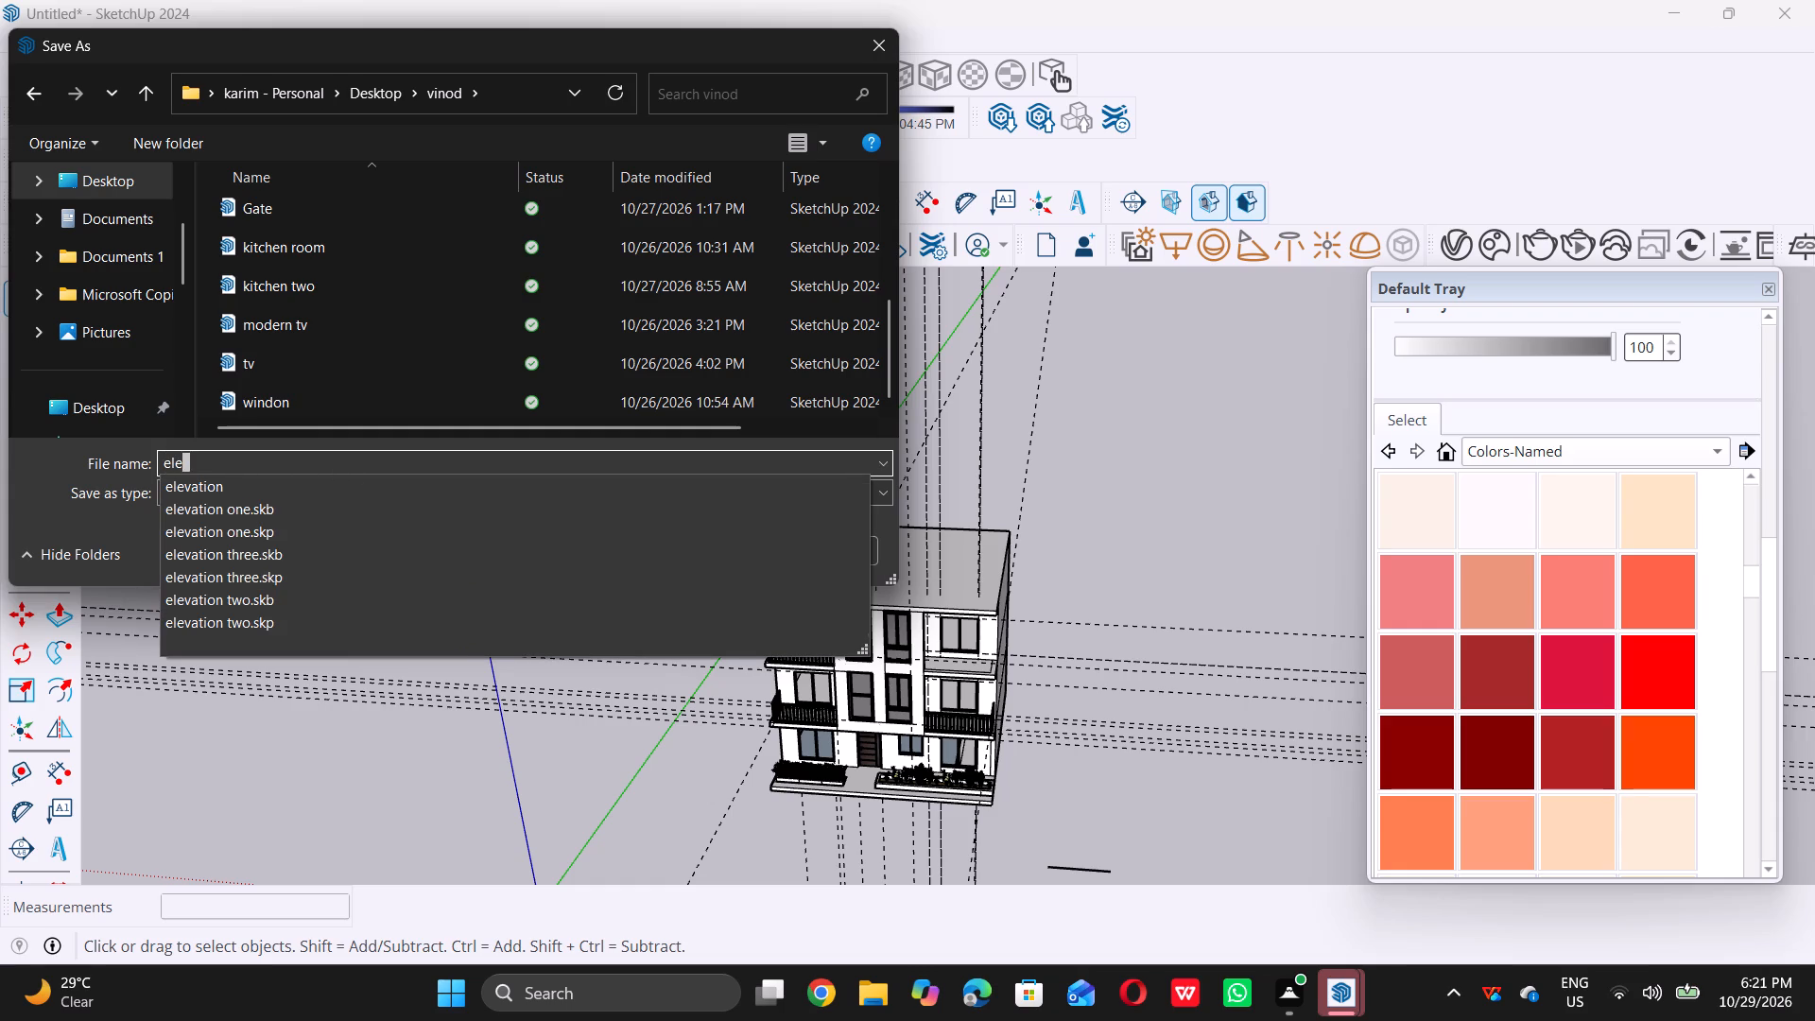
triple_click(254, 483)
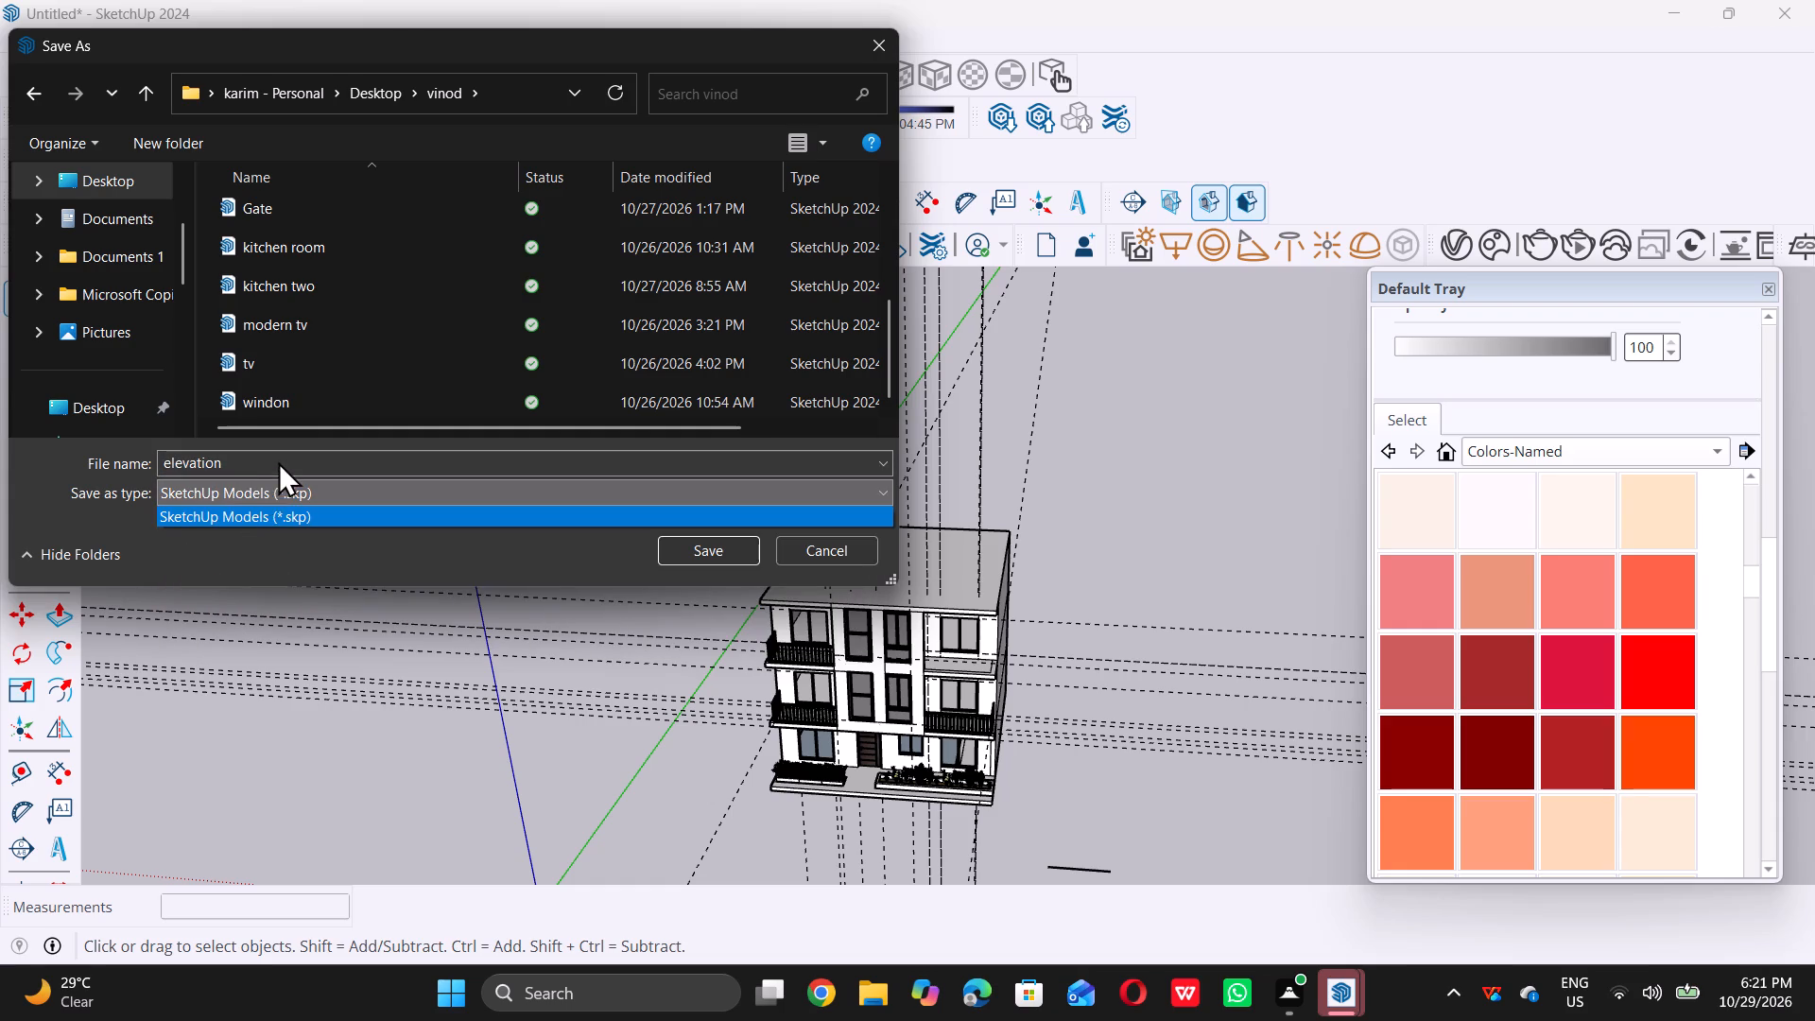
triple_click(280, 459)
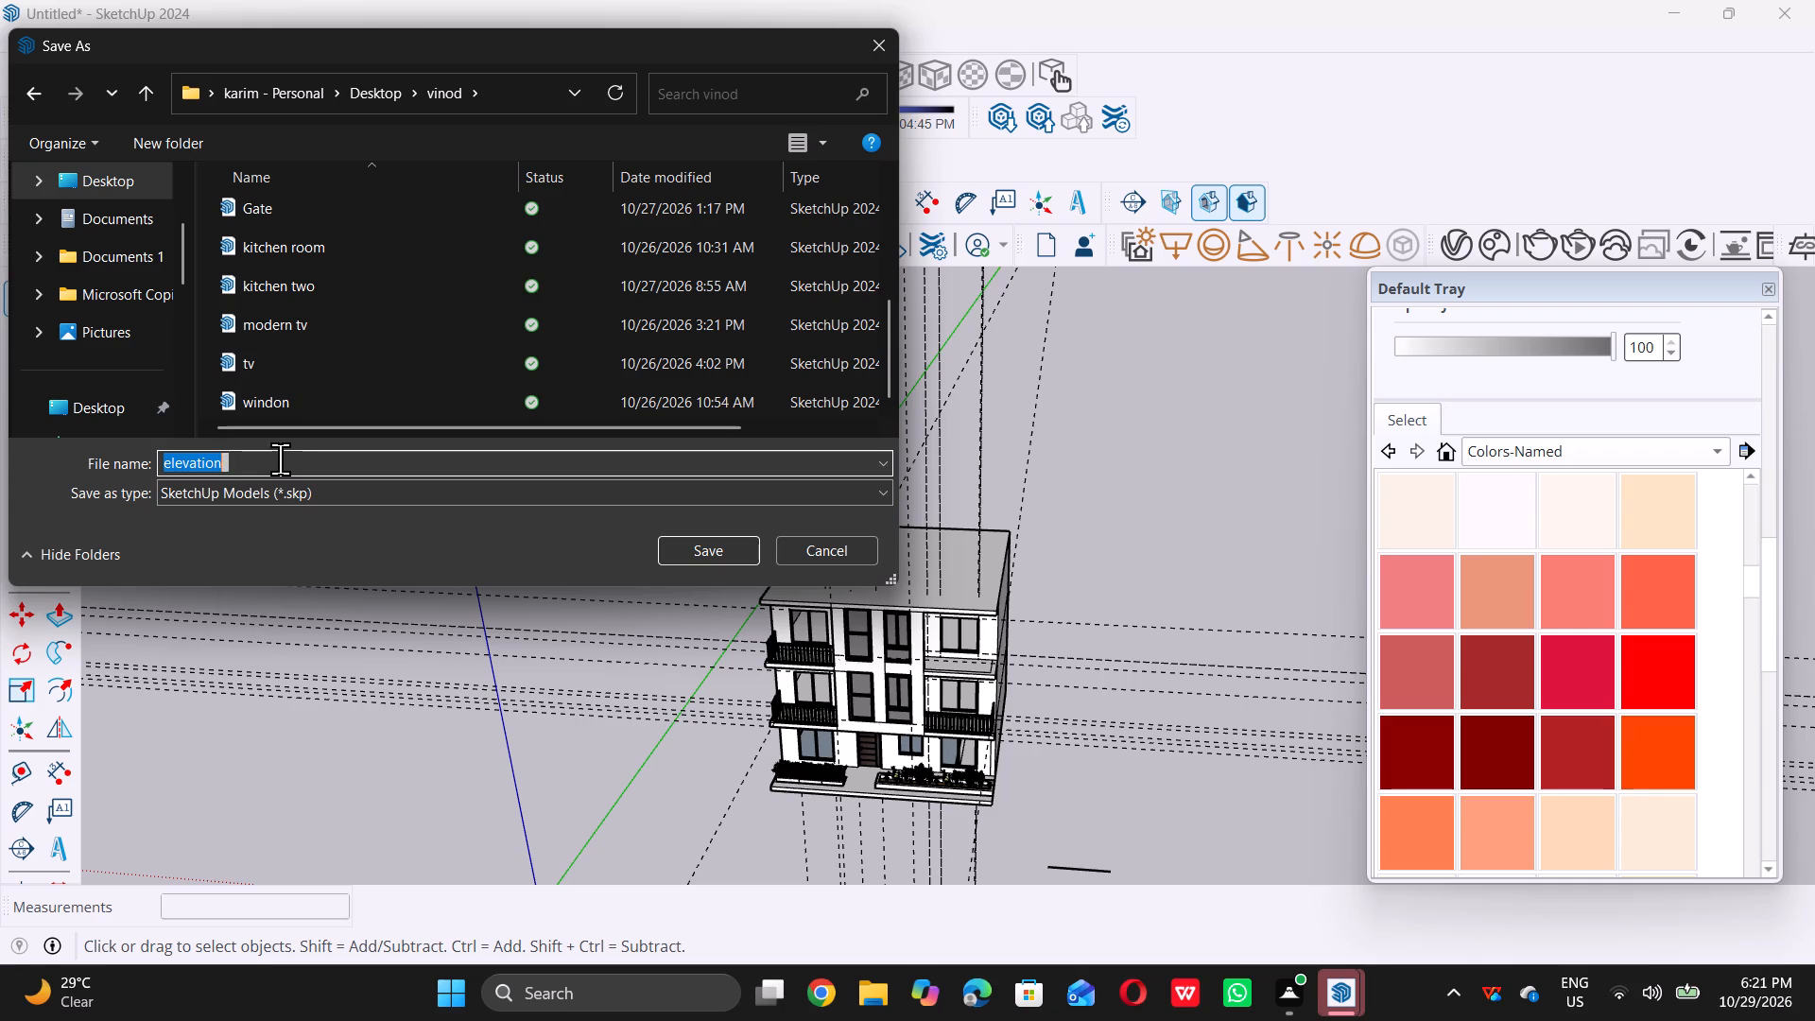
triple_click(280, 459)
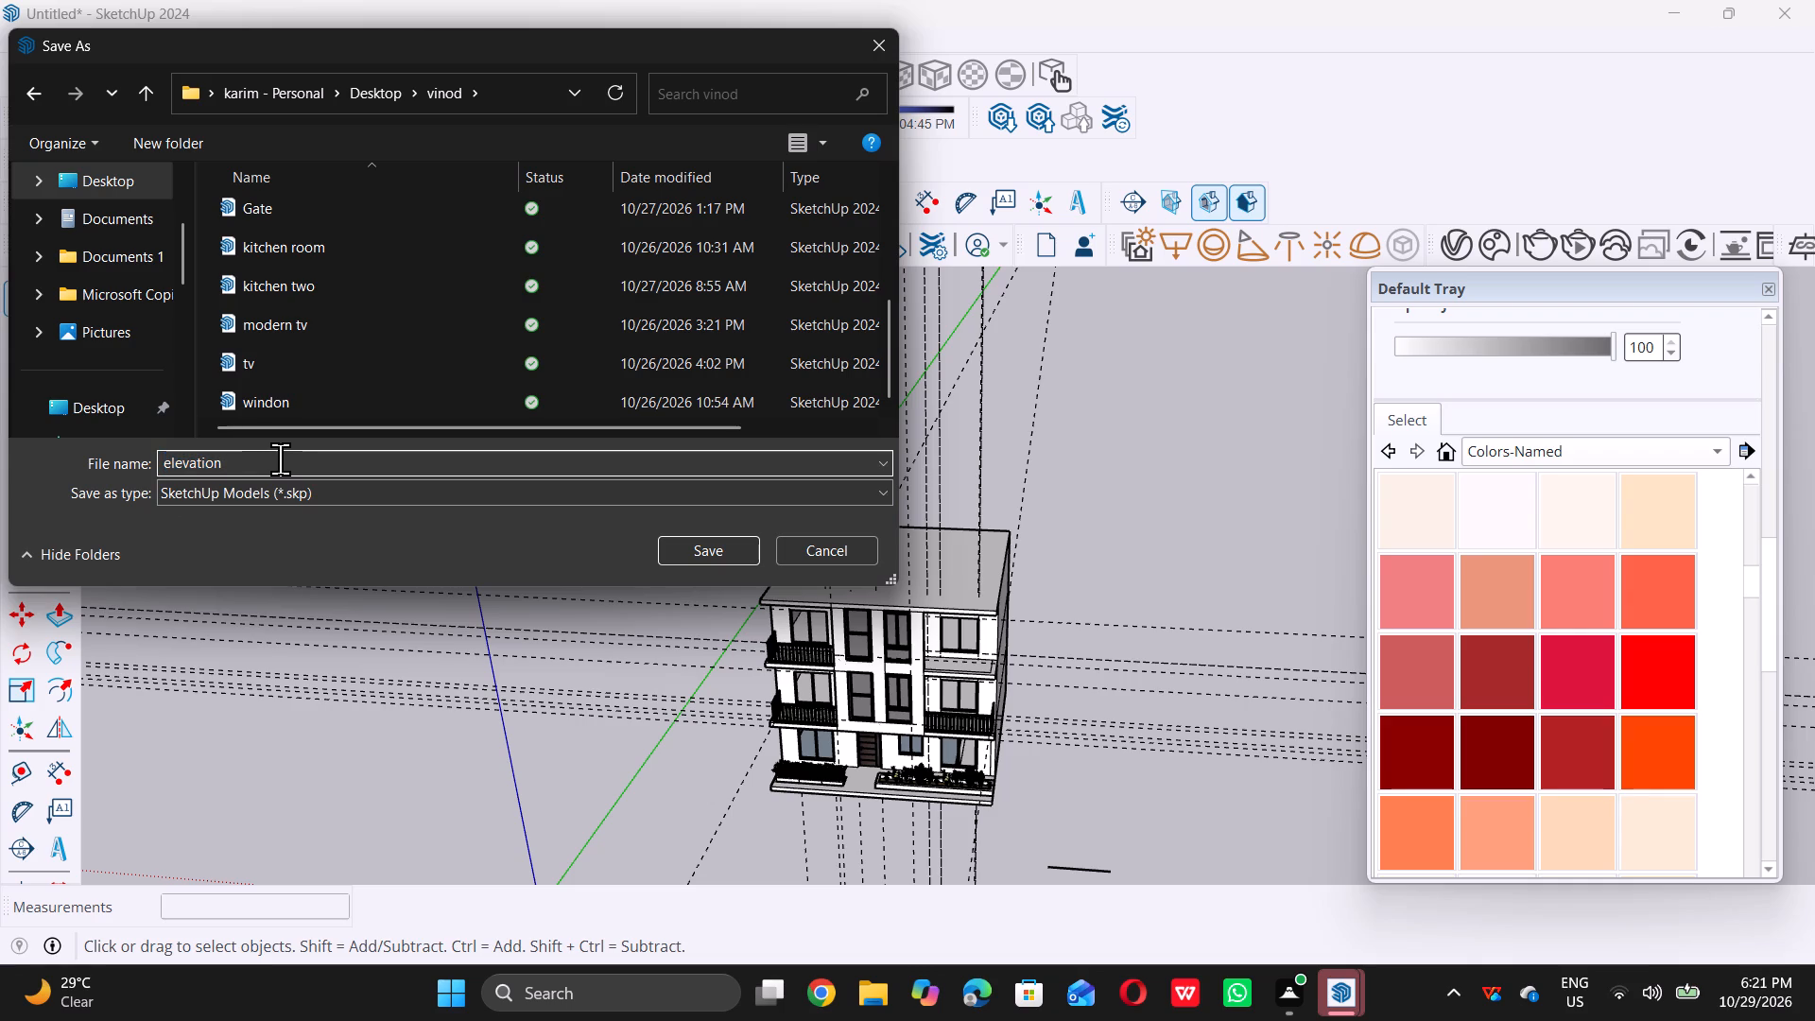
key("space")
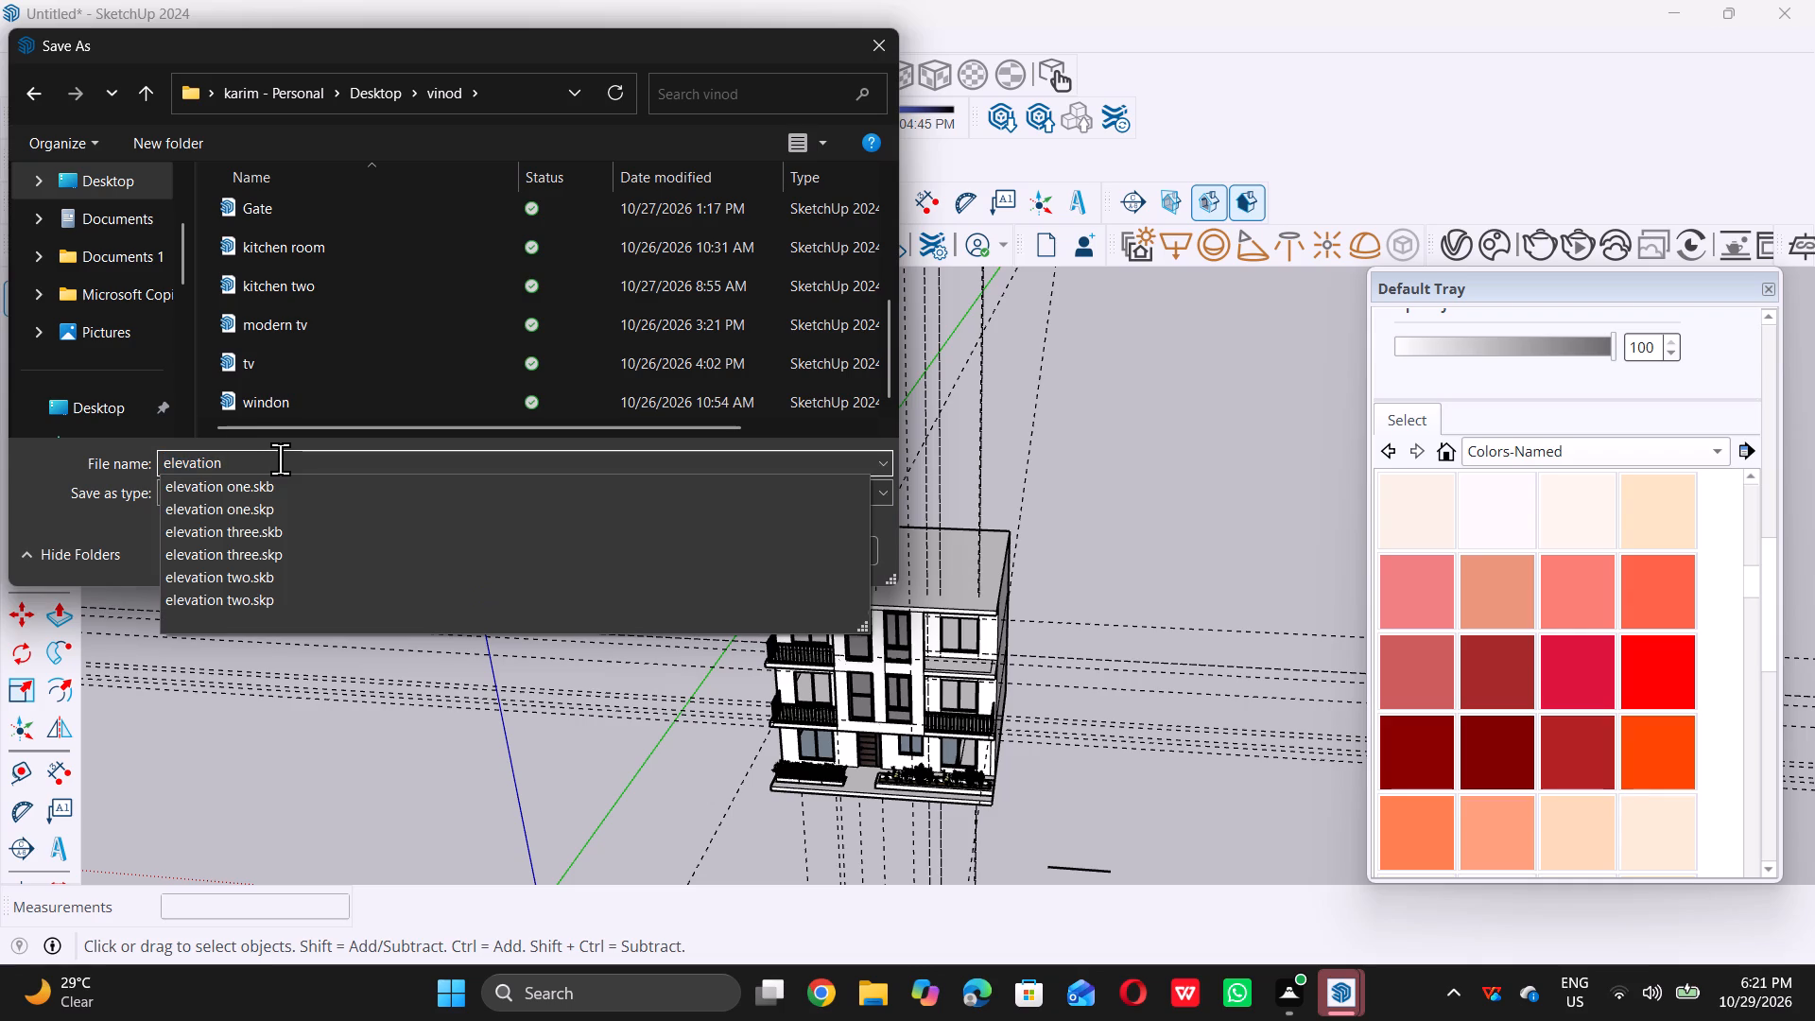
type("fo")
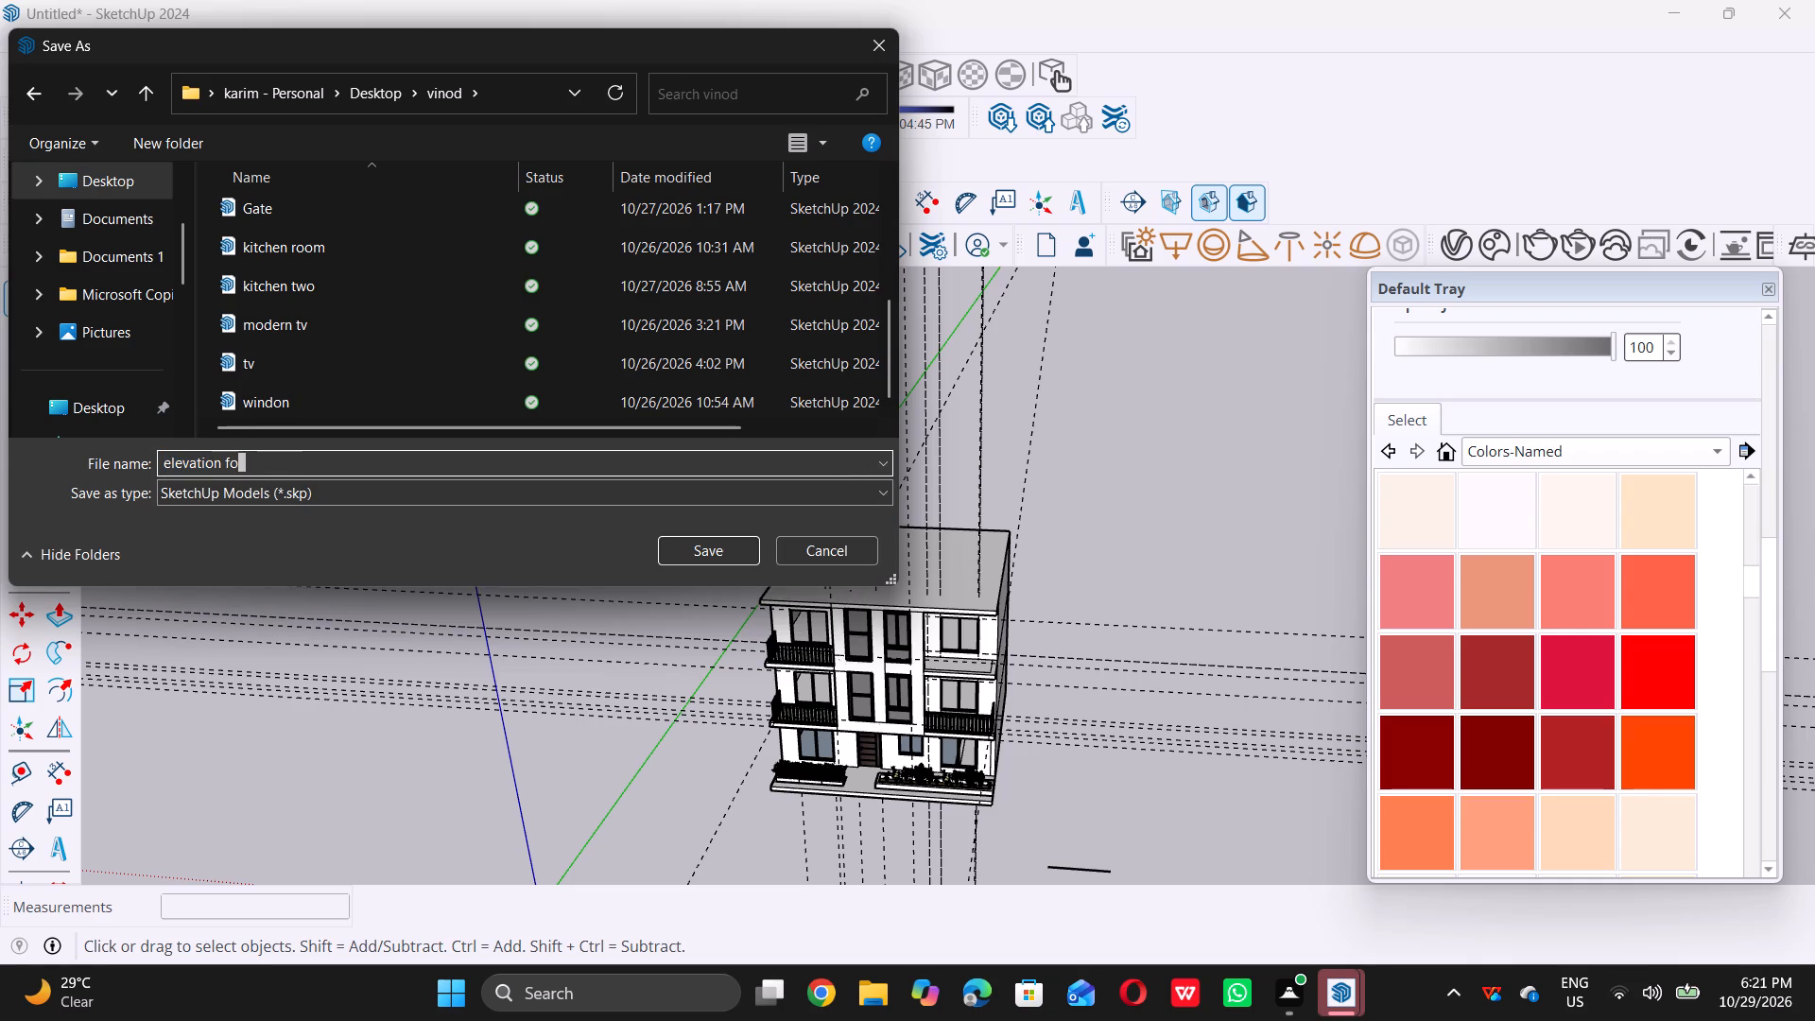
key("u")
key("r")
double_click(734, 549)
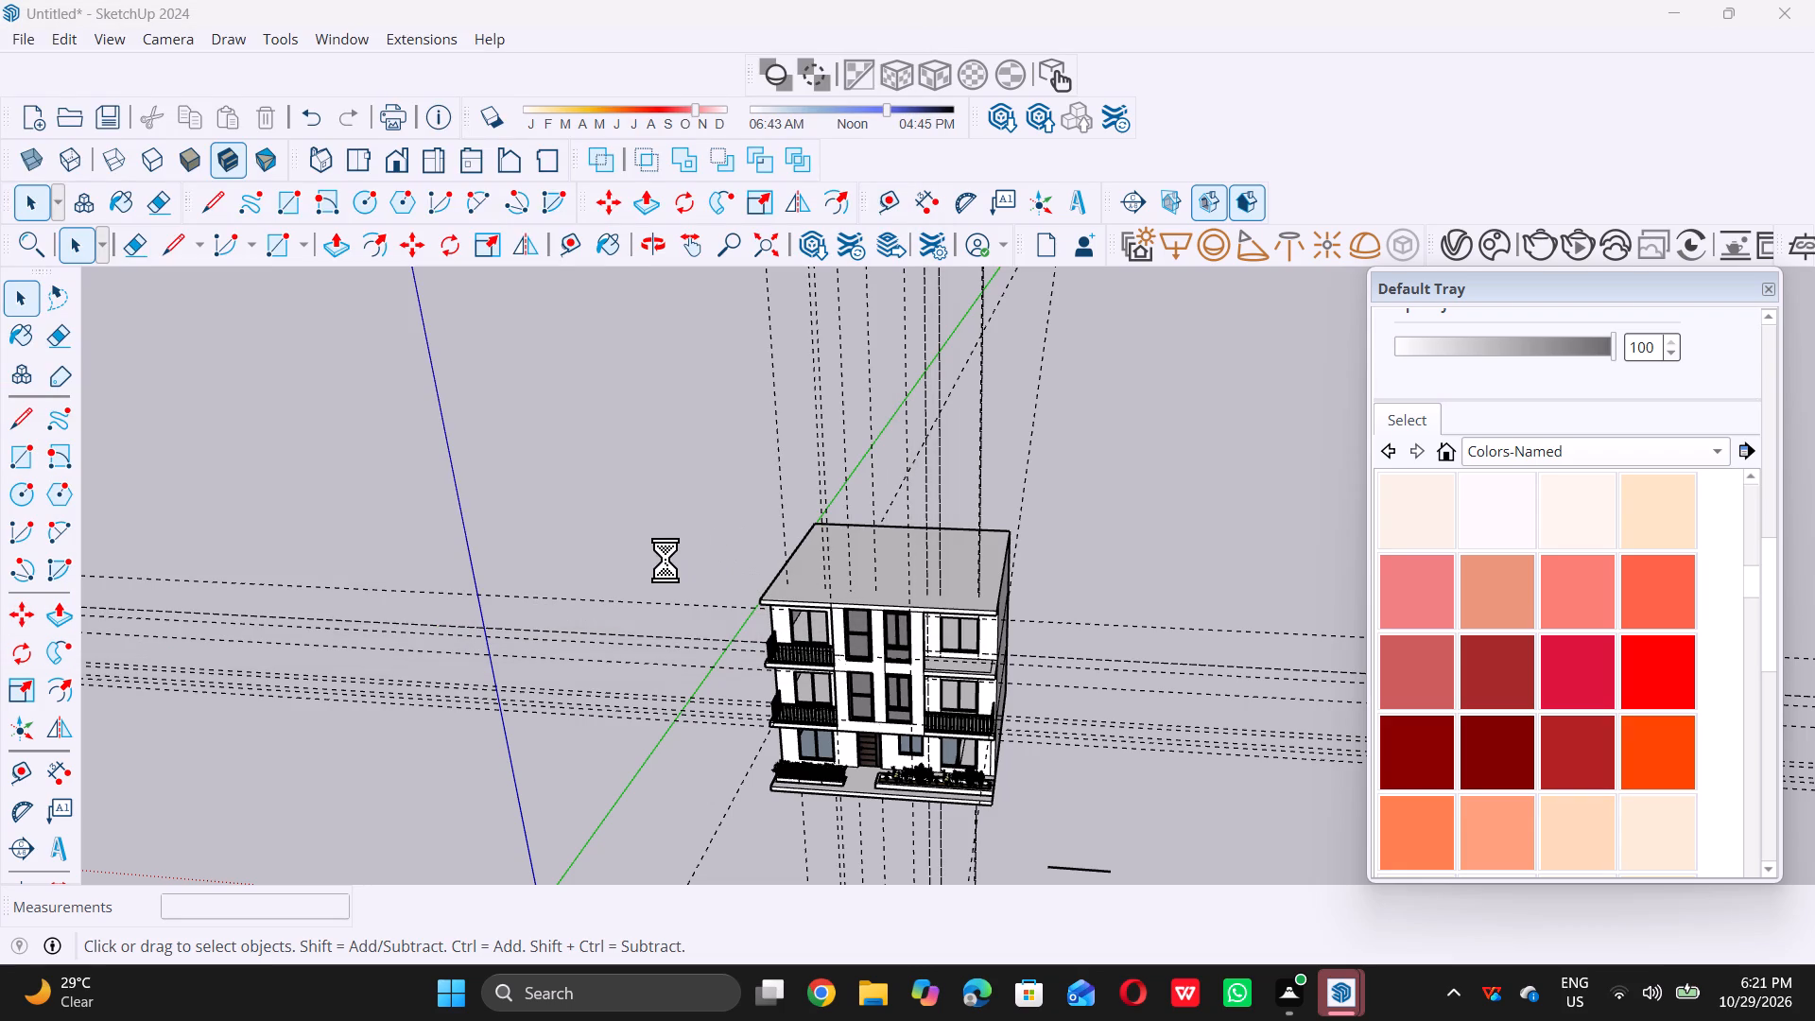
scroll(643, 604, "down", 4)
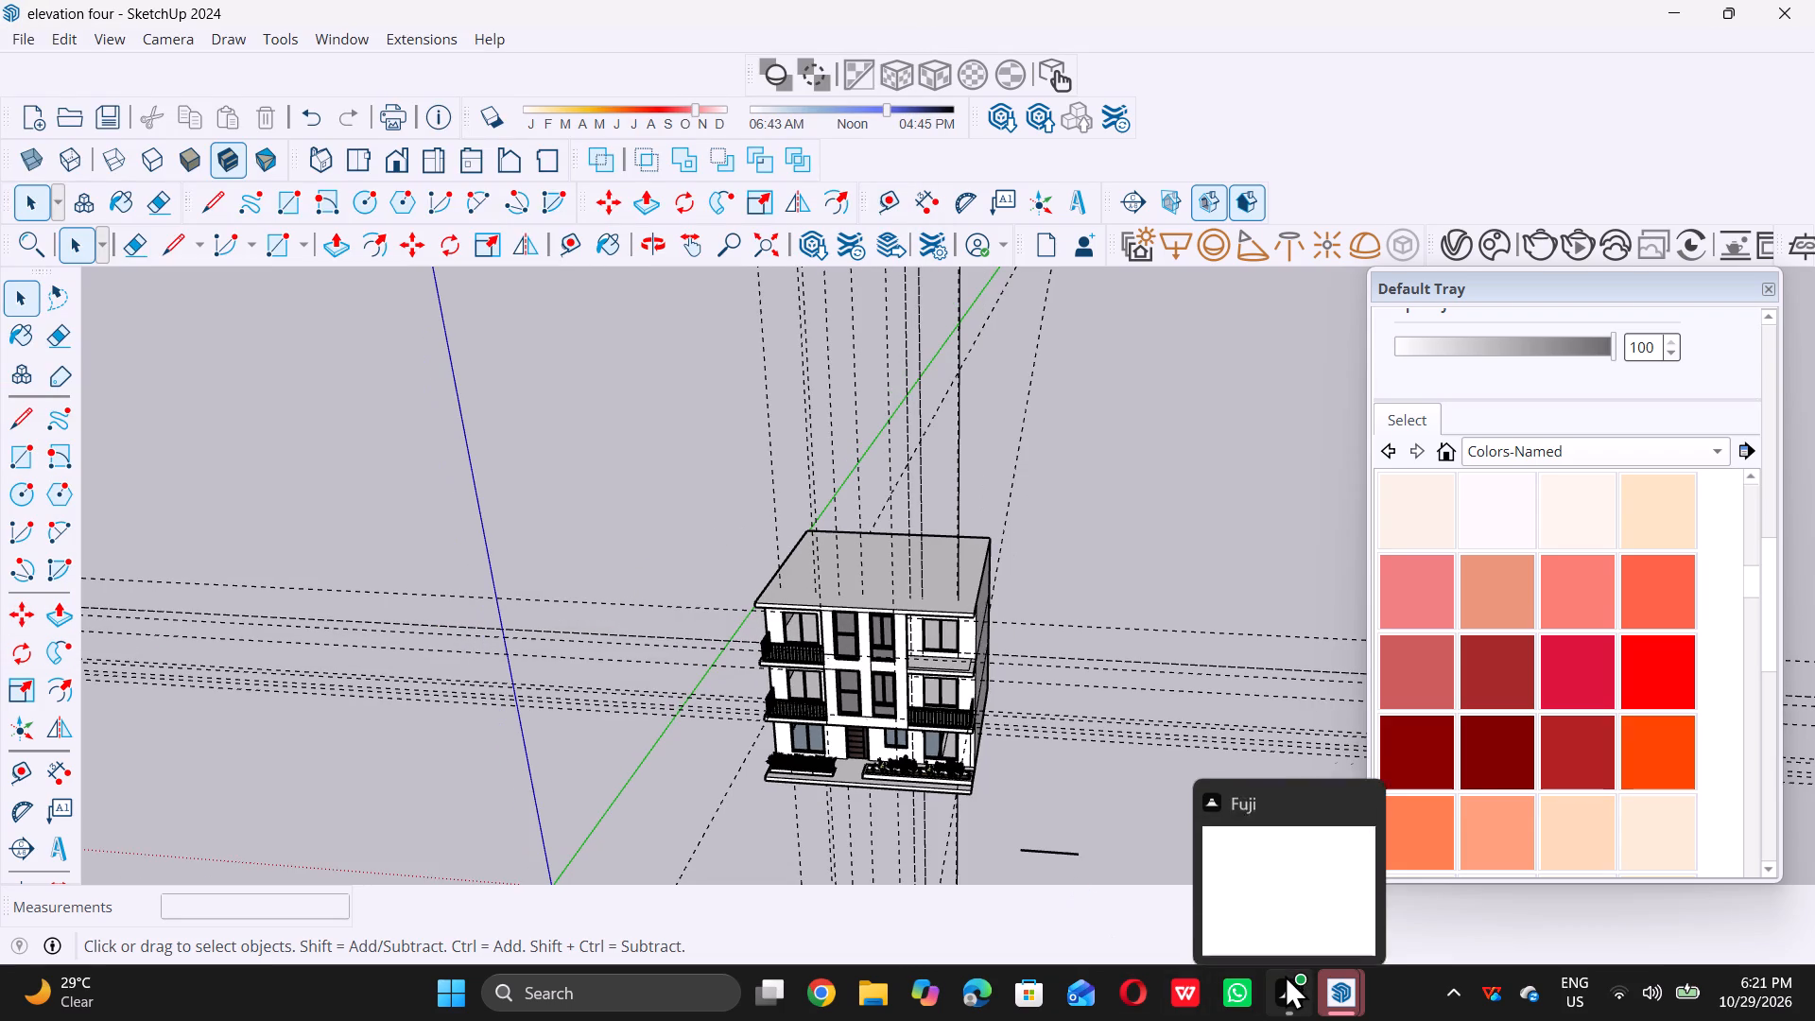
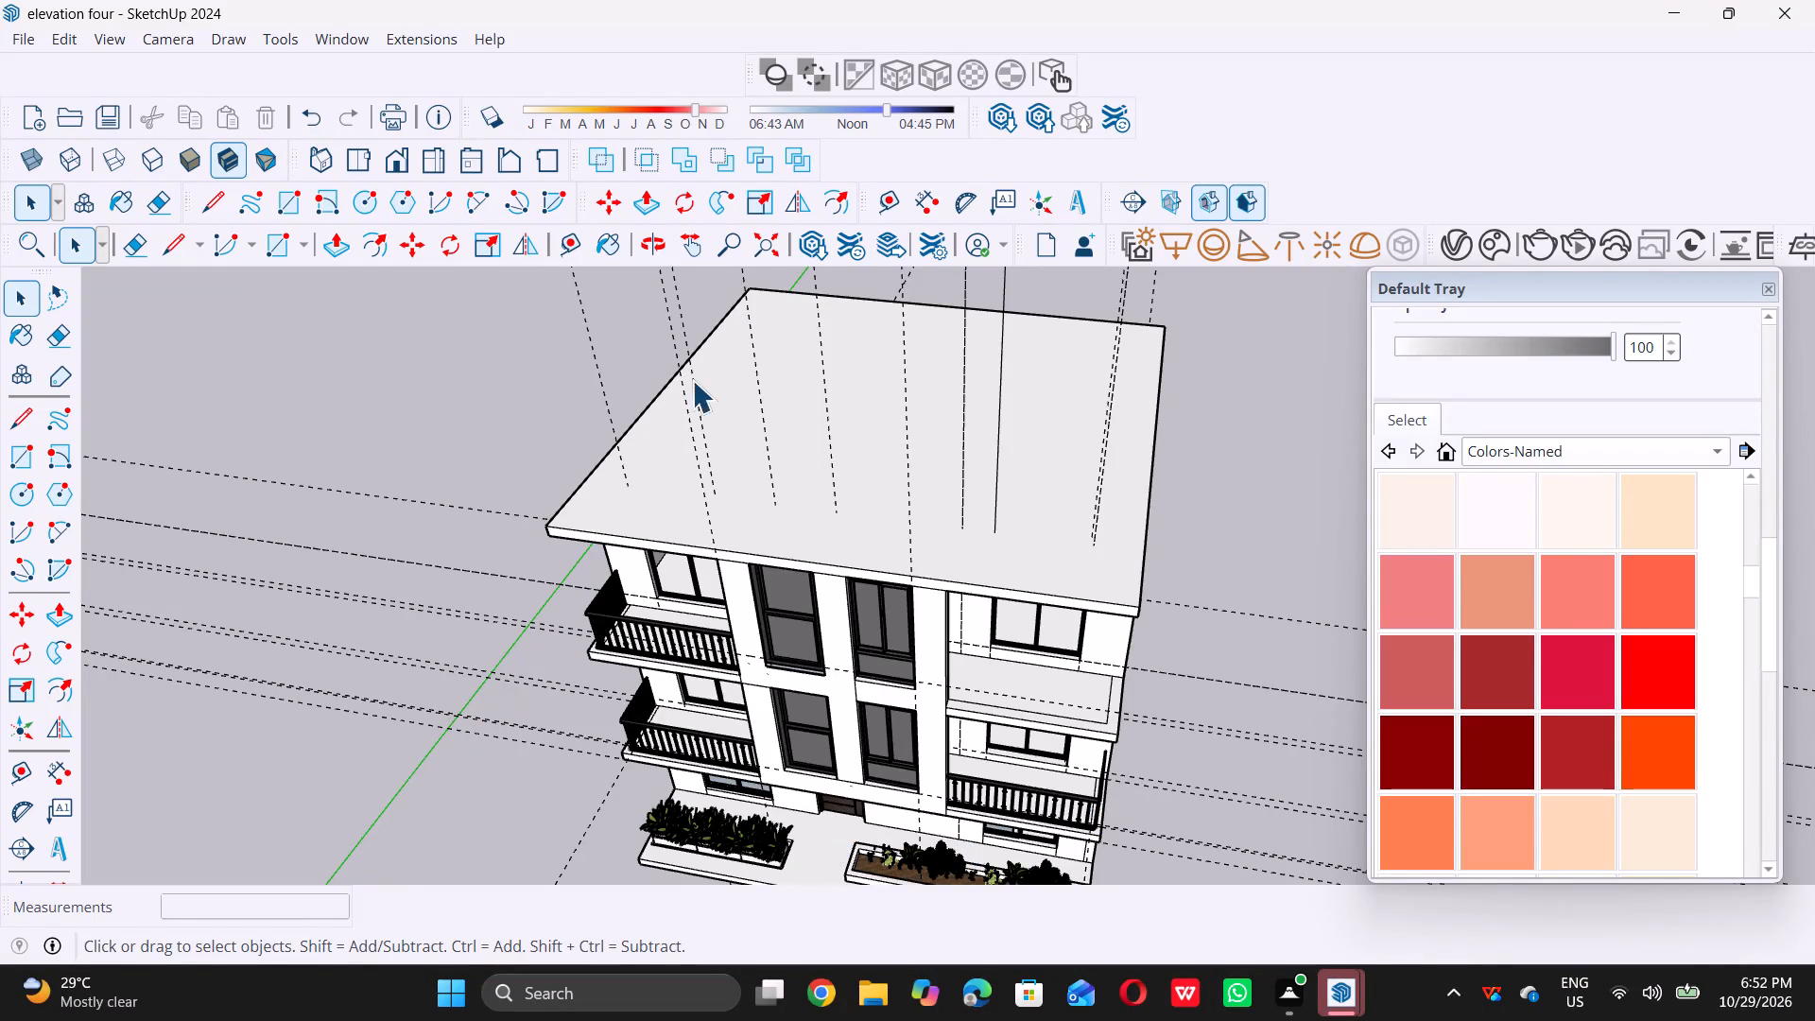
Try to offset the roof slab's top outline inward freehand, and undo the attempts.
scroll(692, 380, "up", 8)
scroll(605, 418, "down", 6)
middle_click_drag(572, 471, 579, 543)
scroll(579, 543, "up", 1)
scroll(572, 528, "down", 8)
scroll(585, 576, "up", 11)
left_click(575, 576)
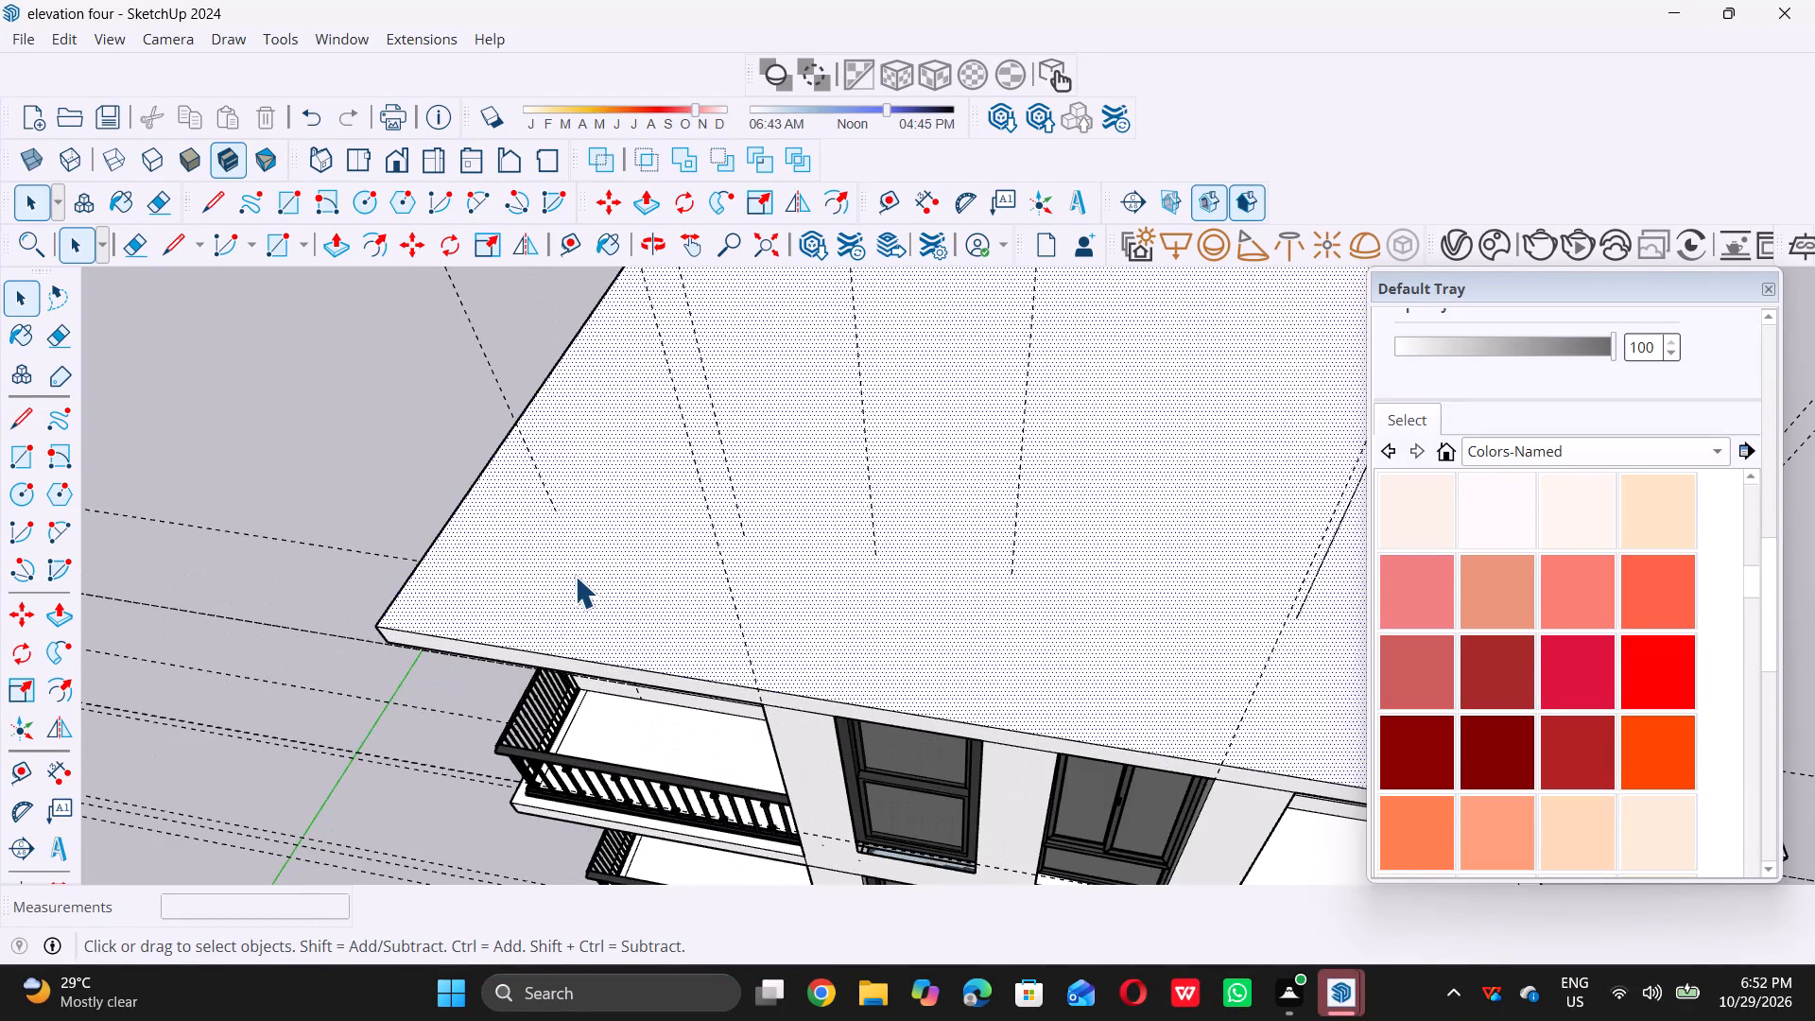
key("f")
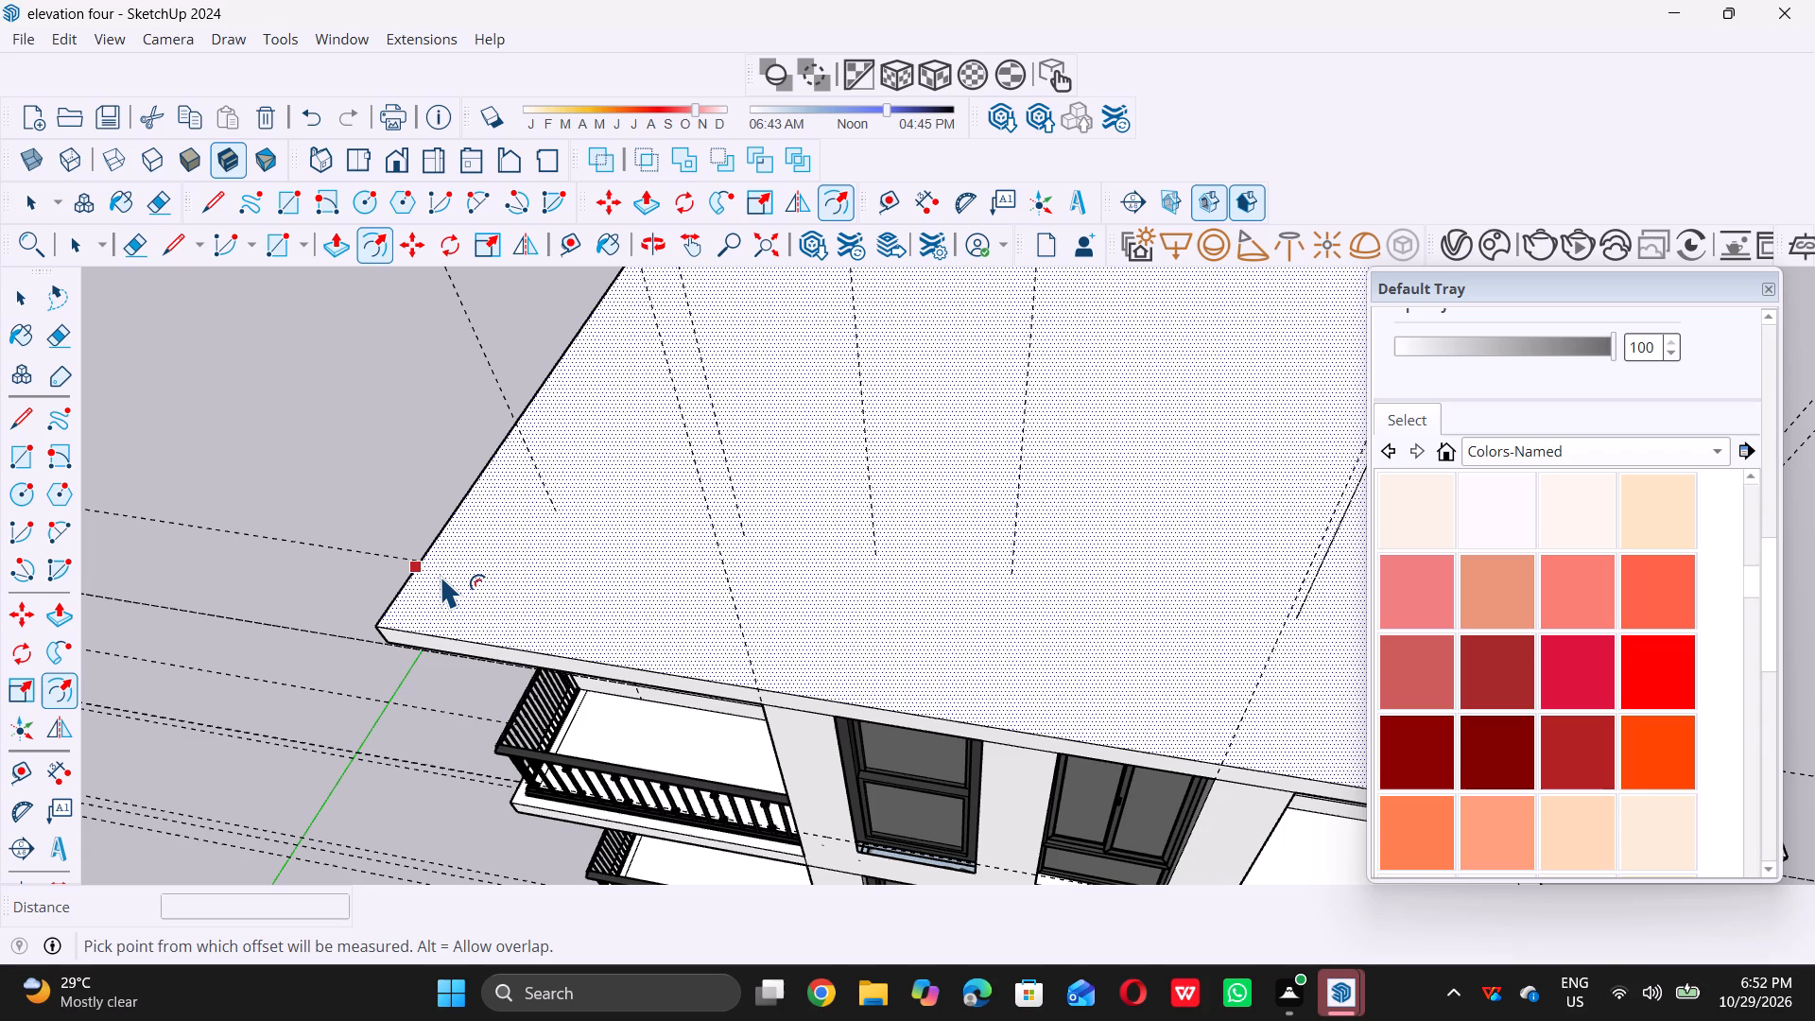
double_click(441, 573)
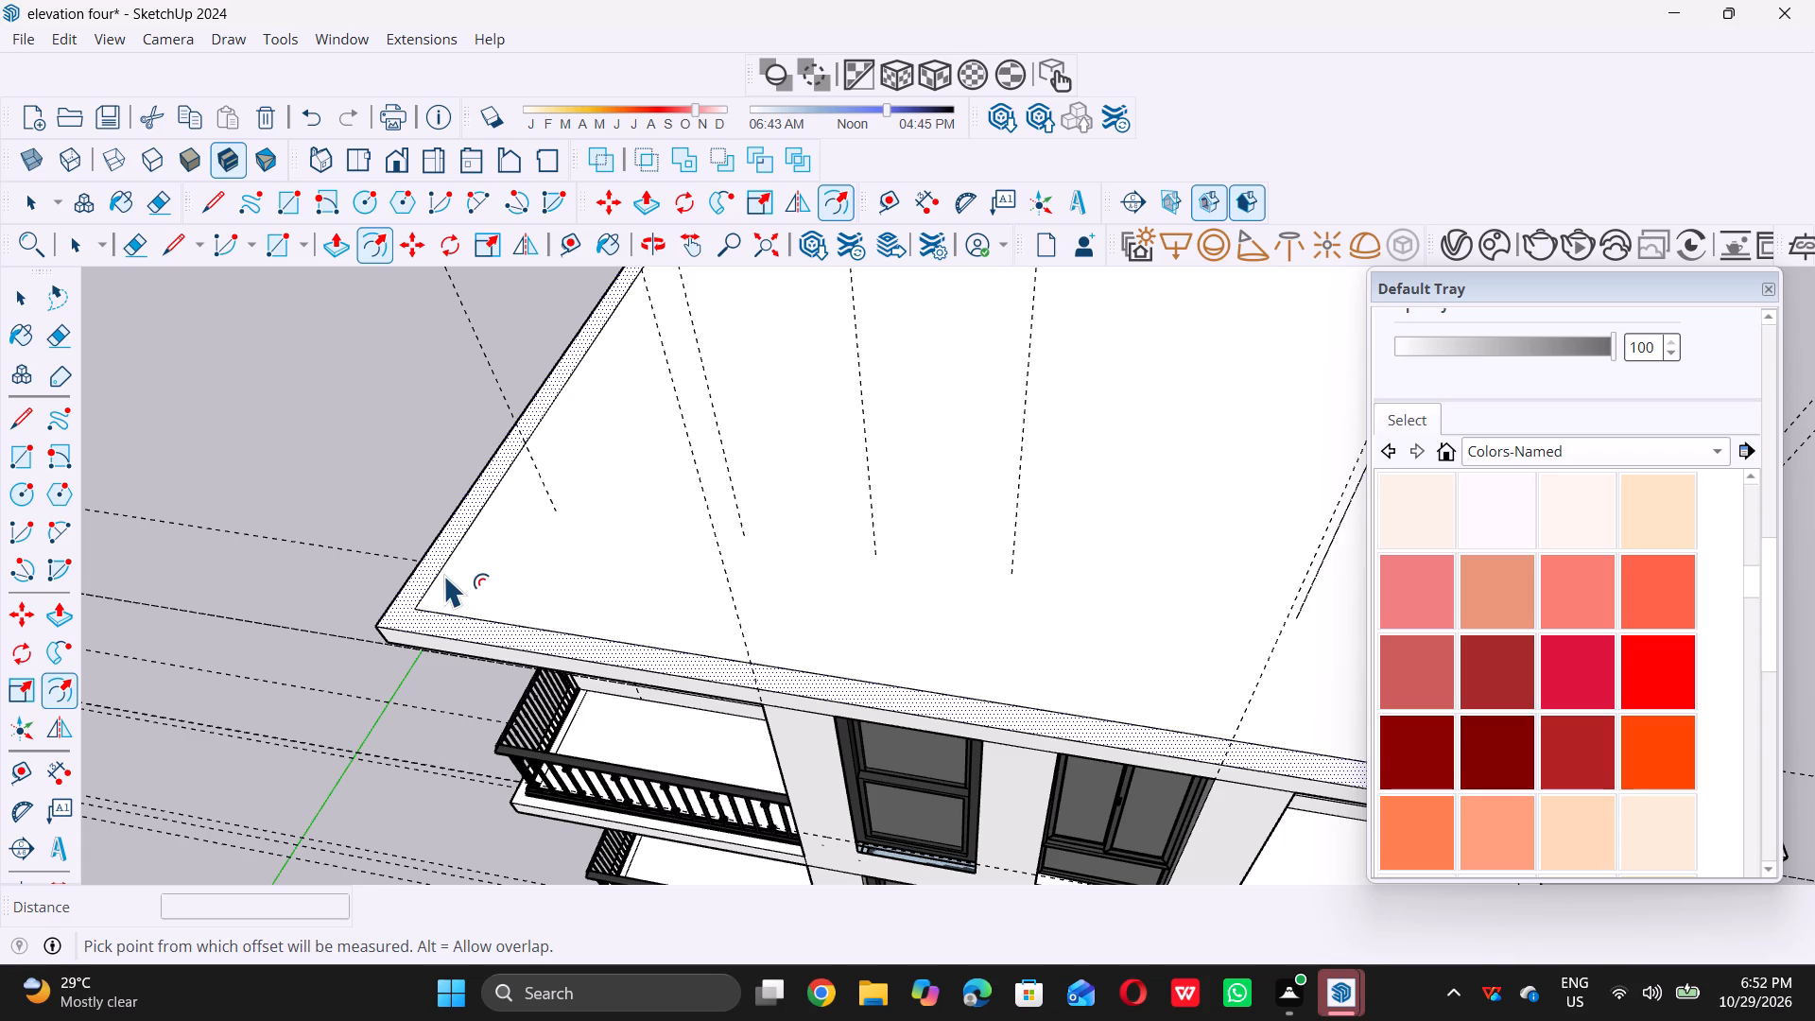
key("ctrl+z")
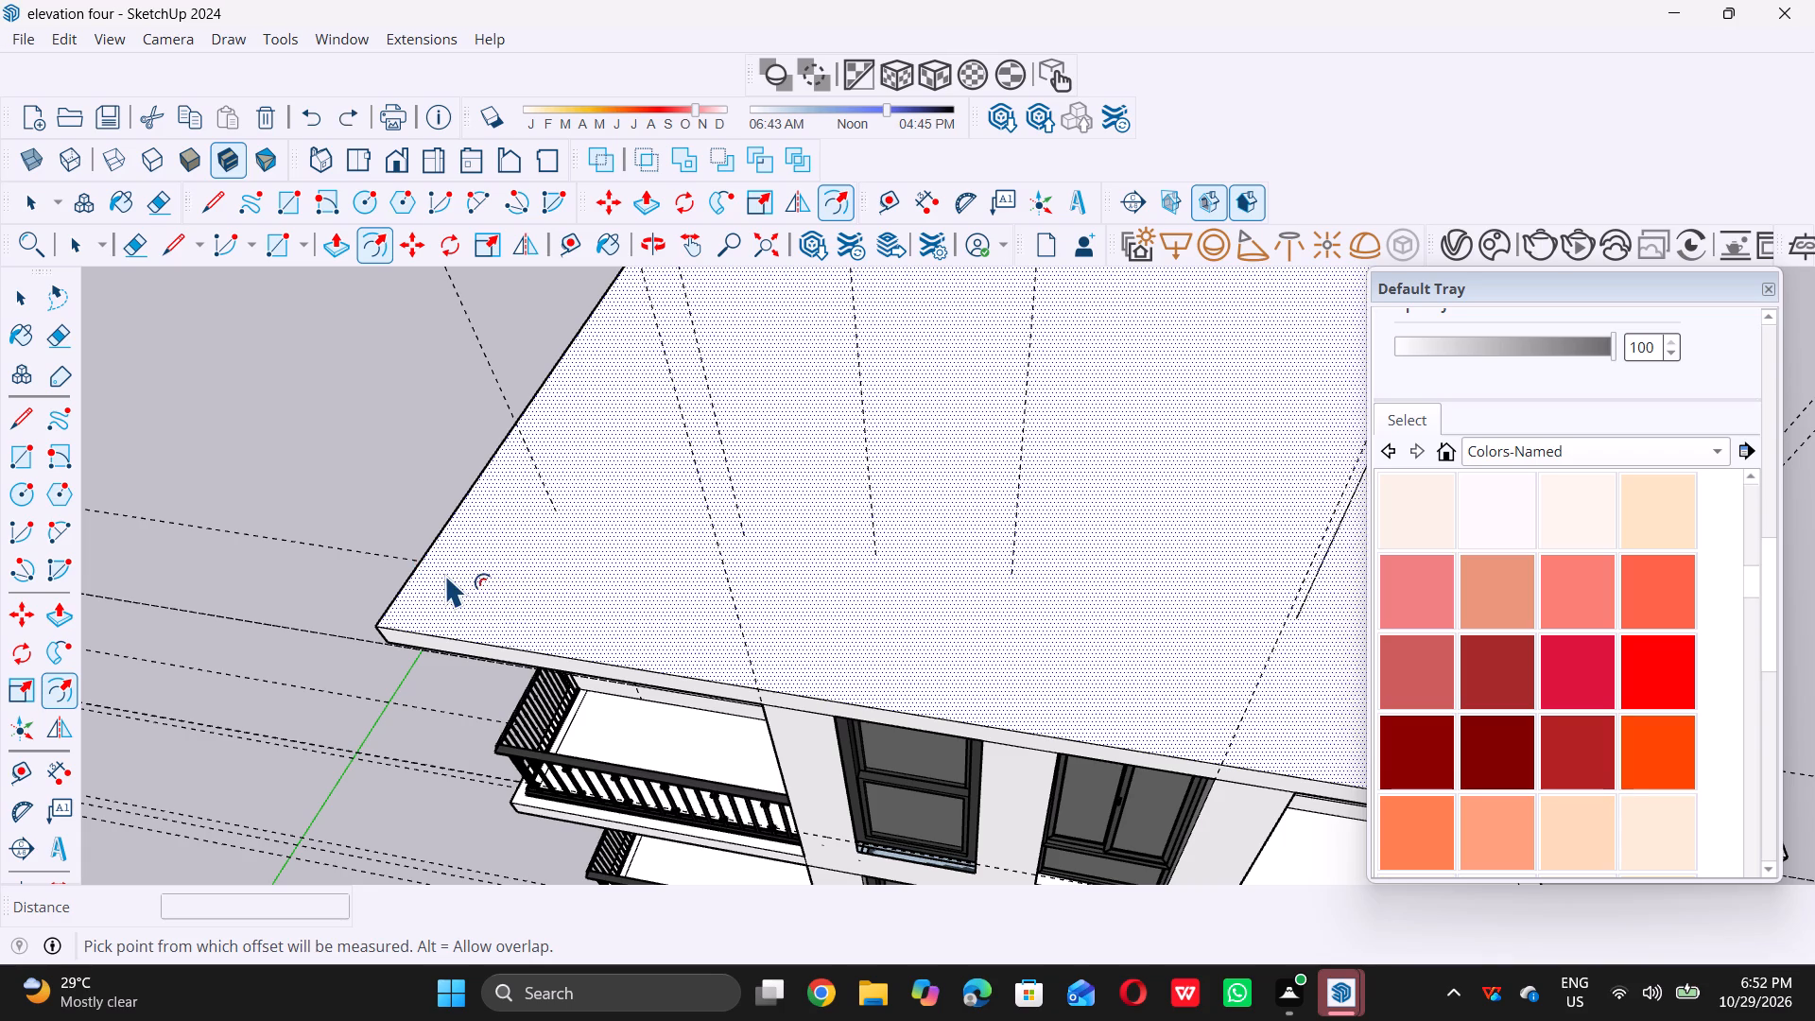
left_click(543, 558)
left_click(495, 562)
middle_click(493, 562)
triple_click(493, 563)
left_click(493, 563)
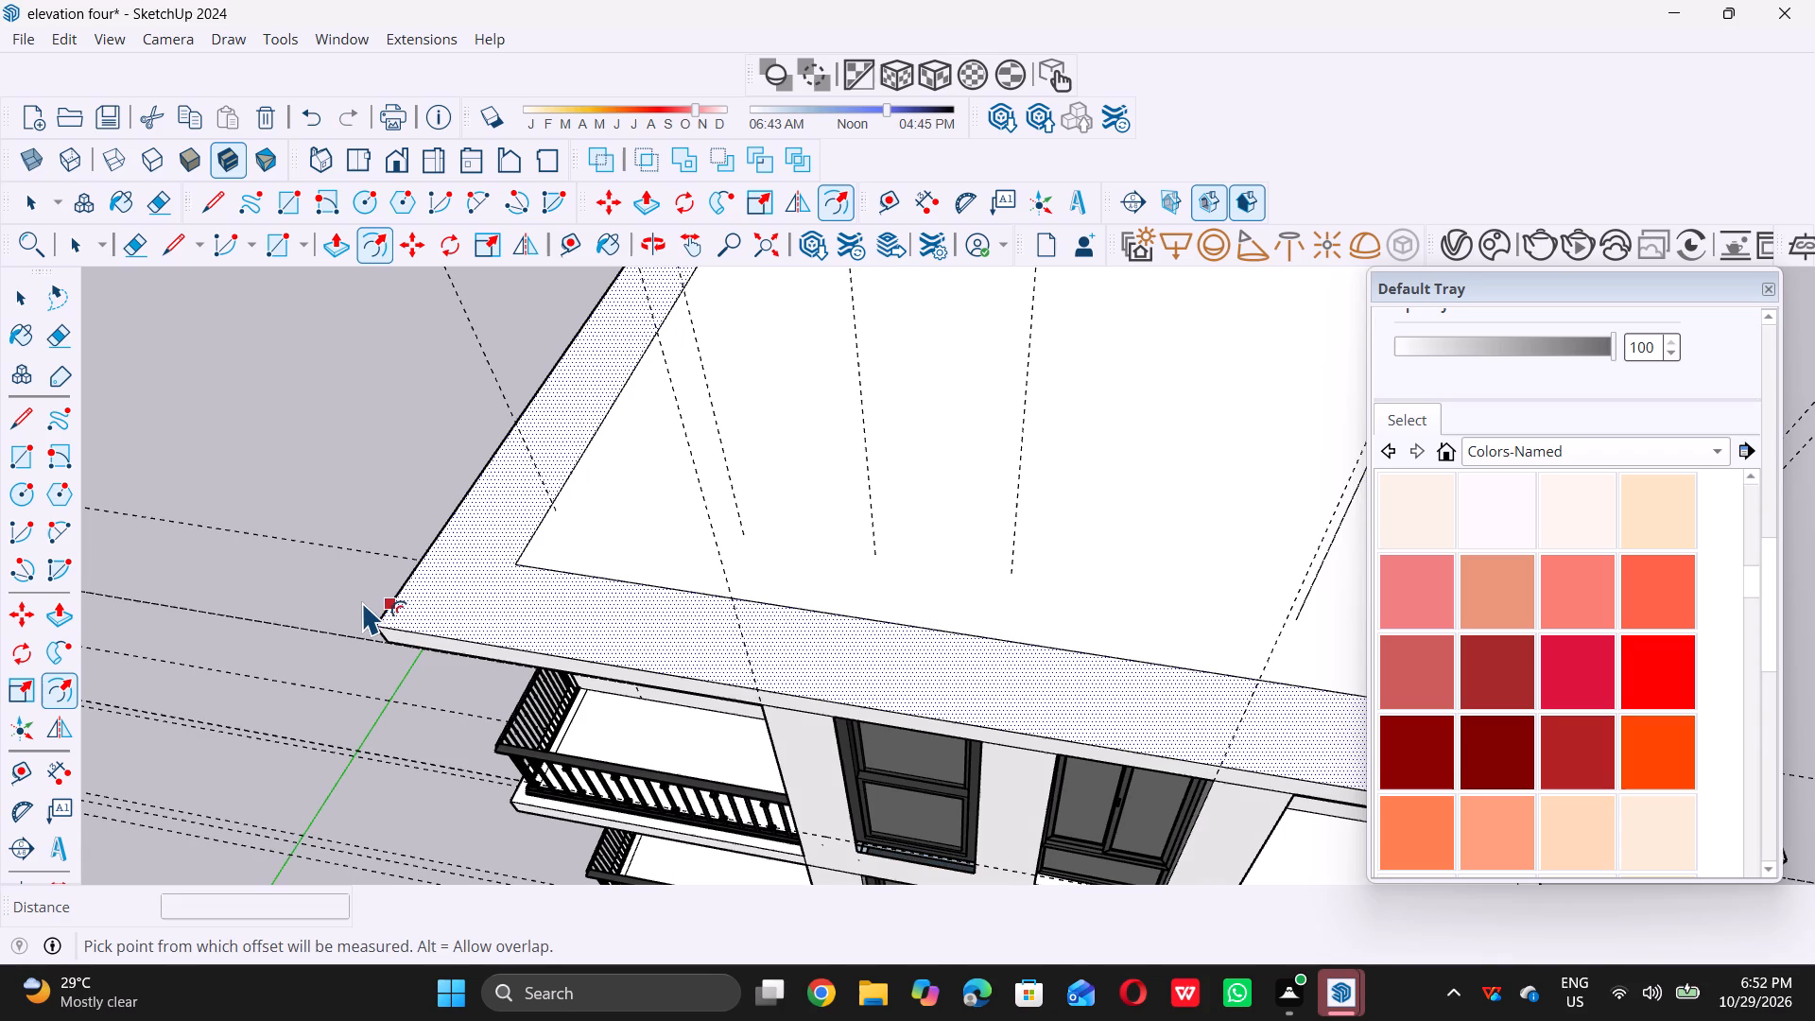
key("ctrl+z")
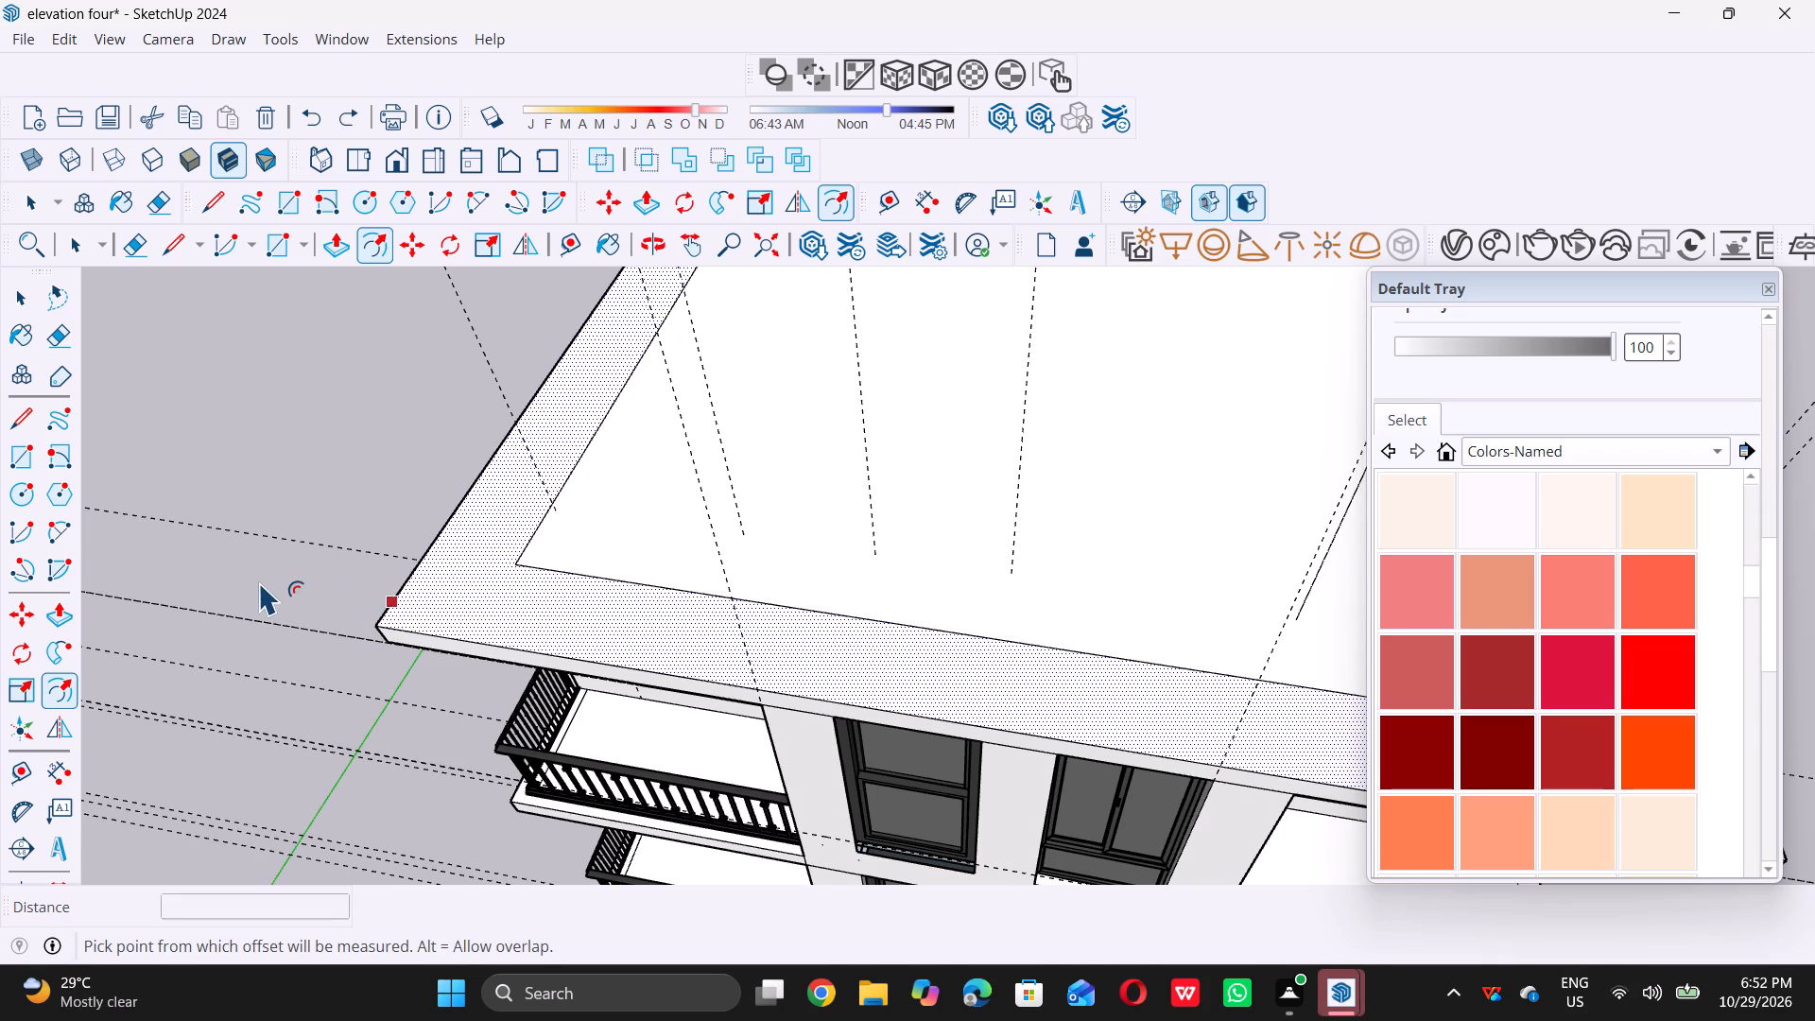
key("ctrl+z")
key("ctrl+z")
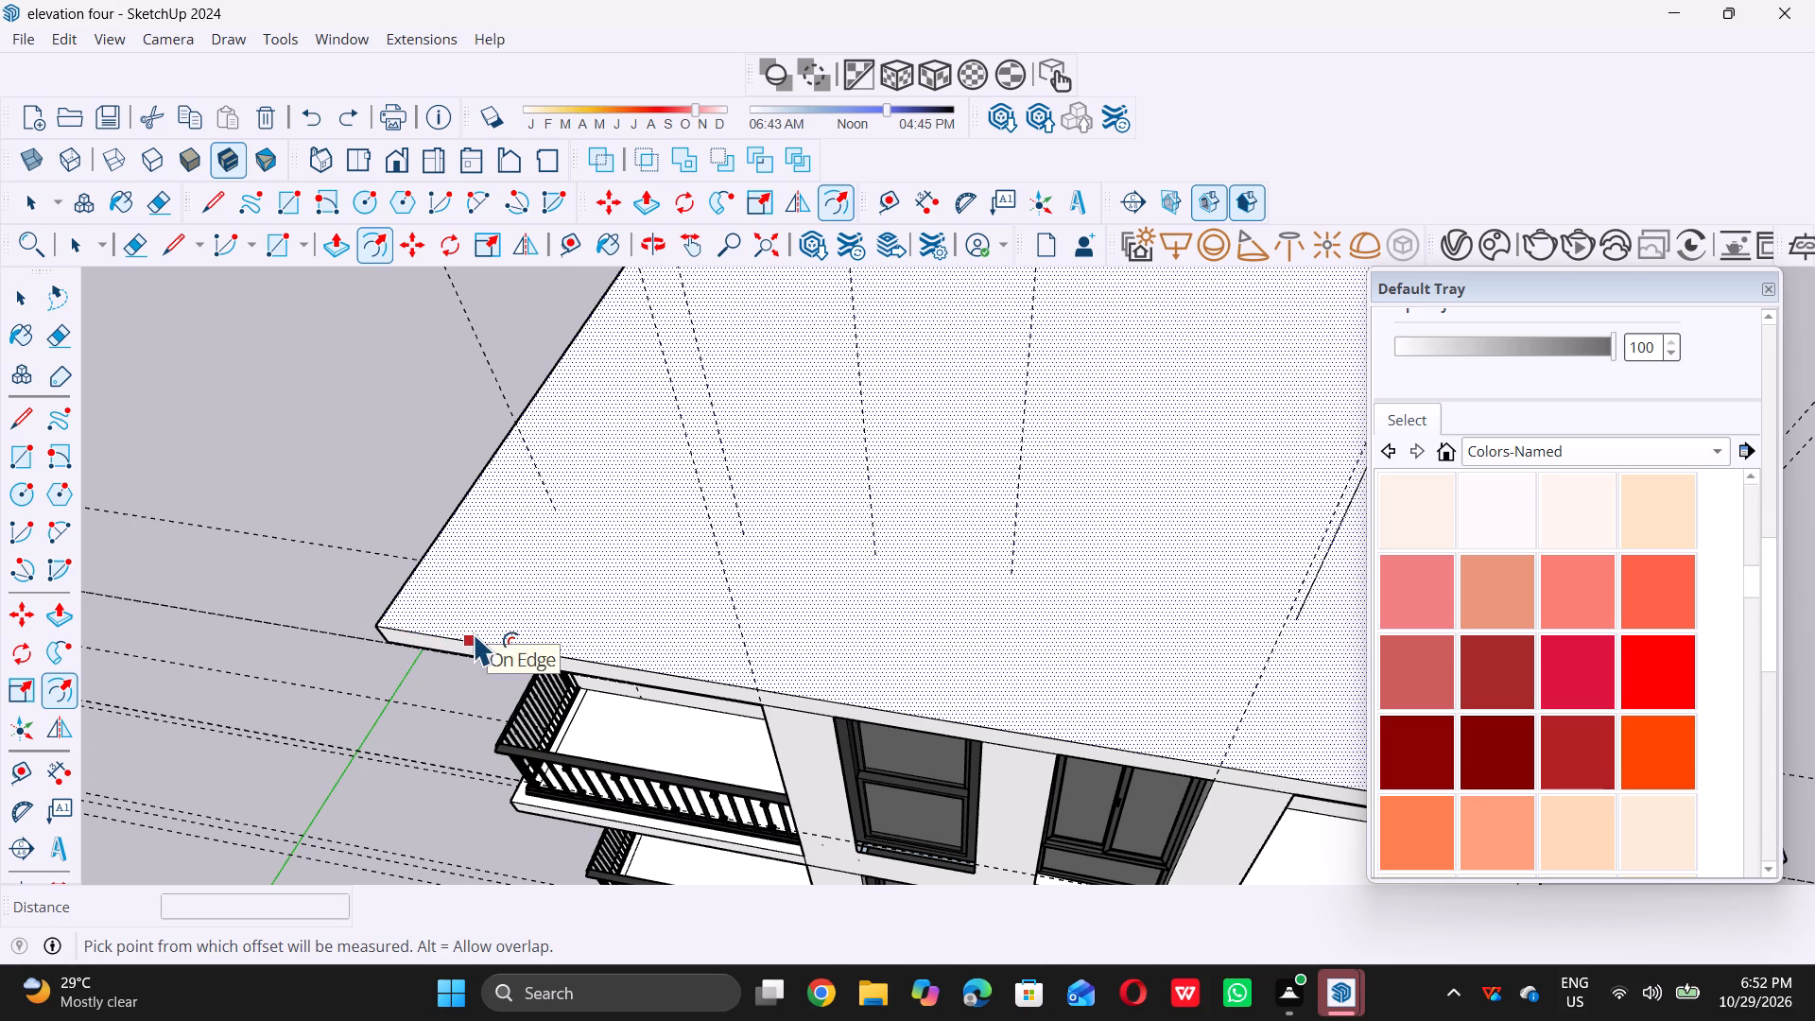
Offset the roof slab's top outline inward by 9" to form a border band around the roof.
left_click(475, 631)
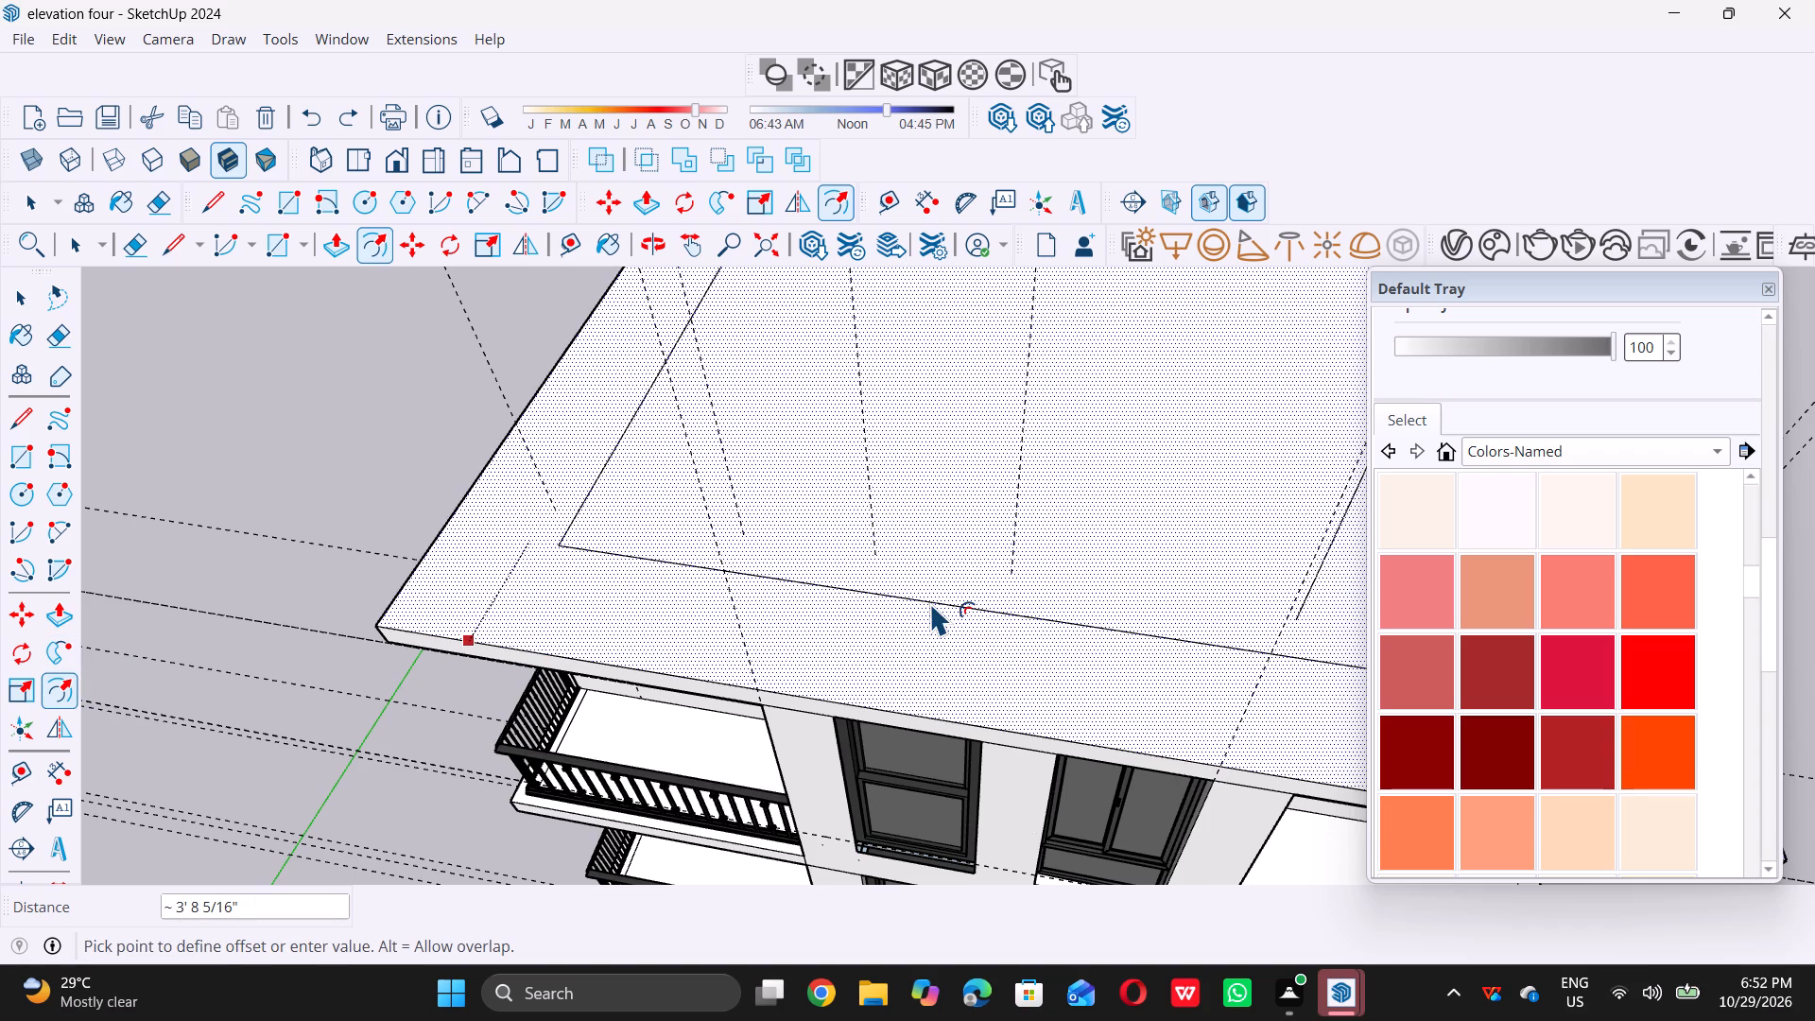
key("9")
key("shift+quotedbl")
key("Return")
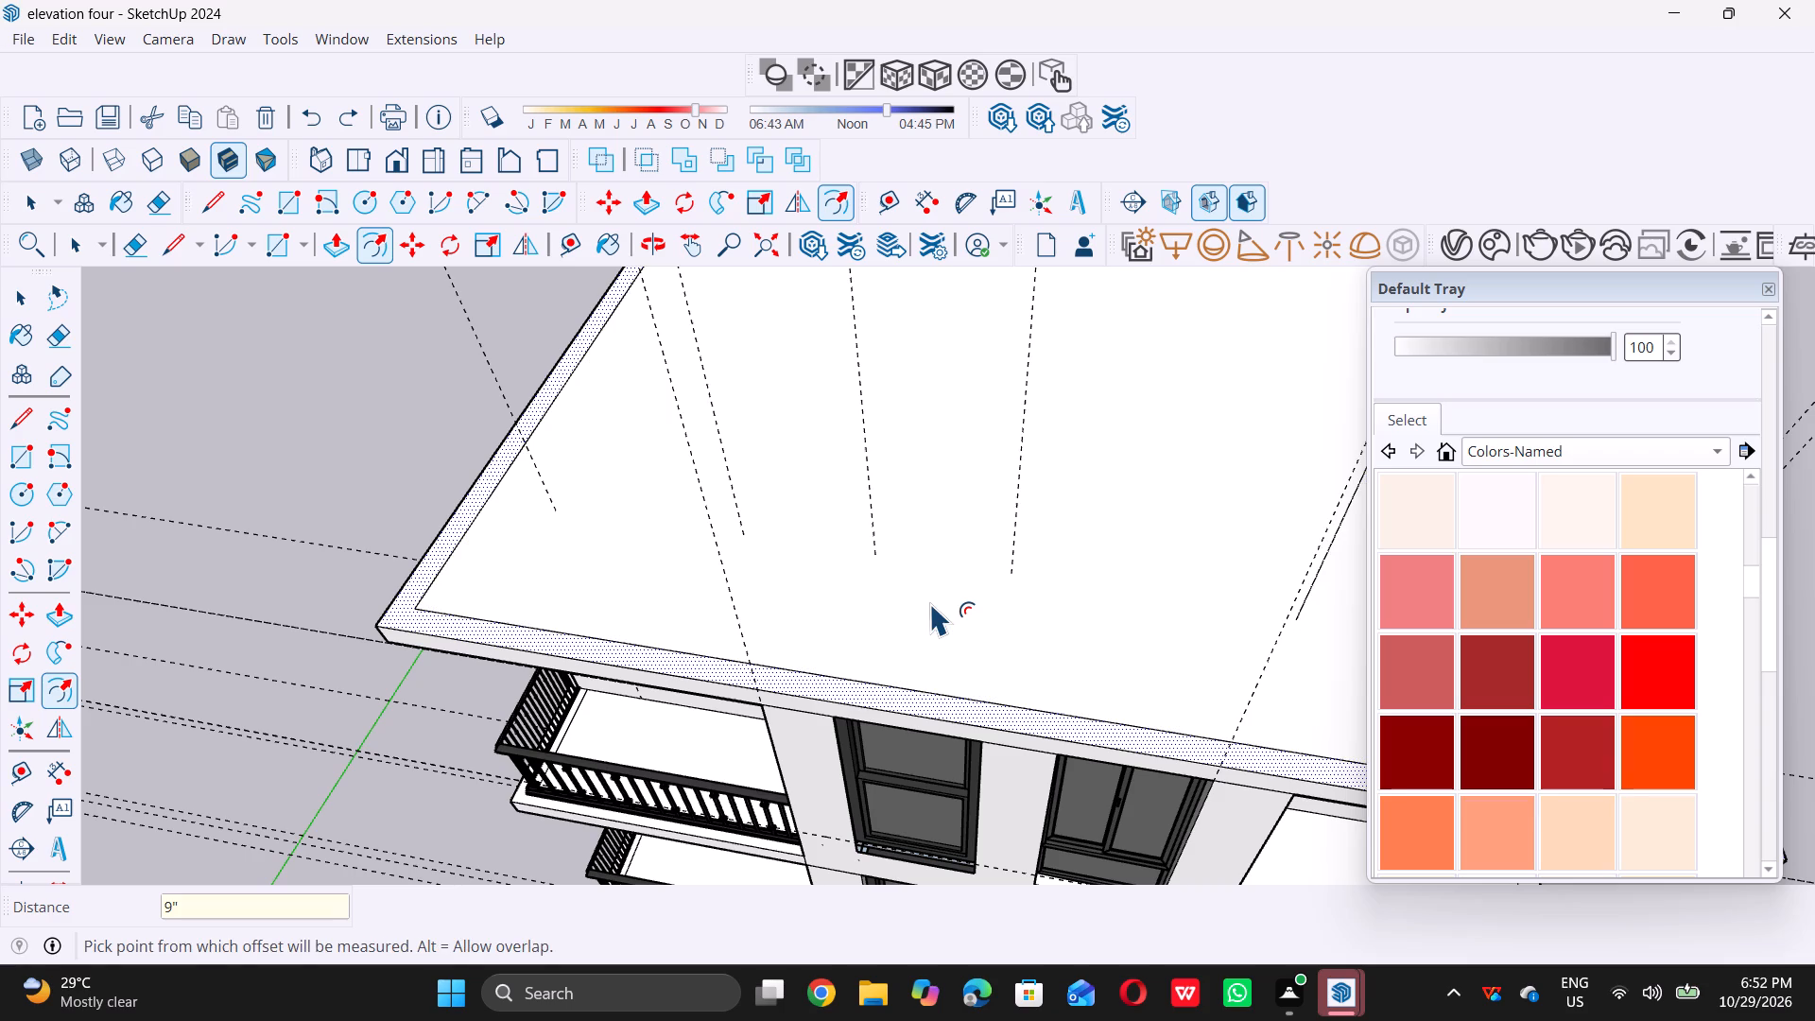
key("space")
scroll(919, 590, "down", 6)
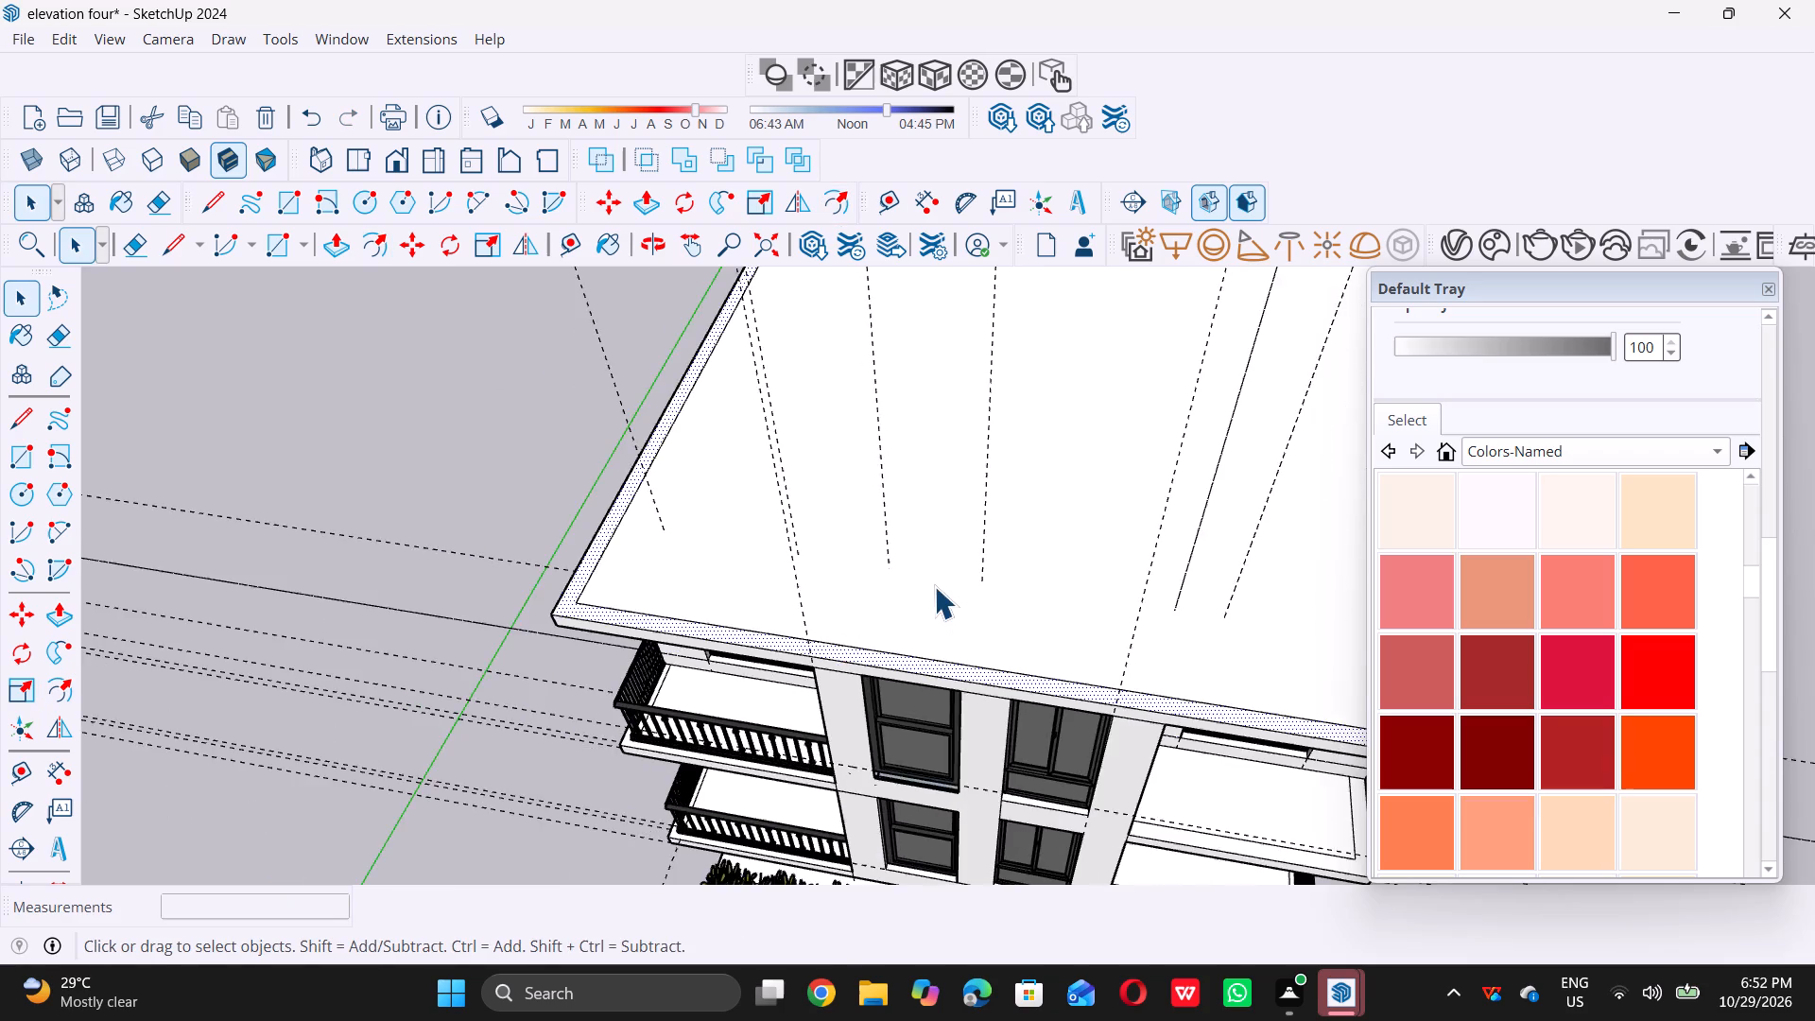
scroll(934, 586, "down", 6)
left_click(656, 441)
Draw a short line up the roof slab's side face from the side wall's front corner to the slab's top edge.
scroll(652, 452, "down", 3)
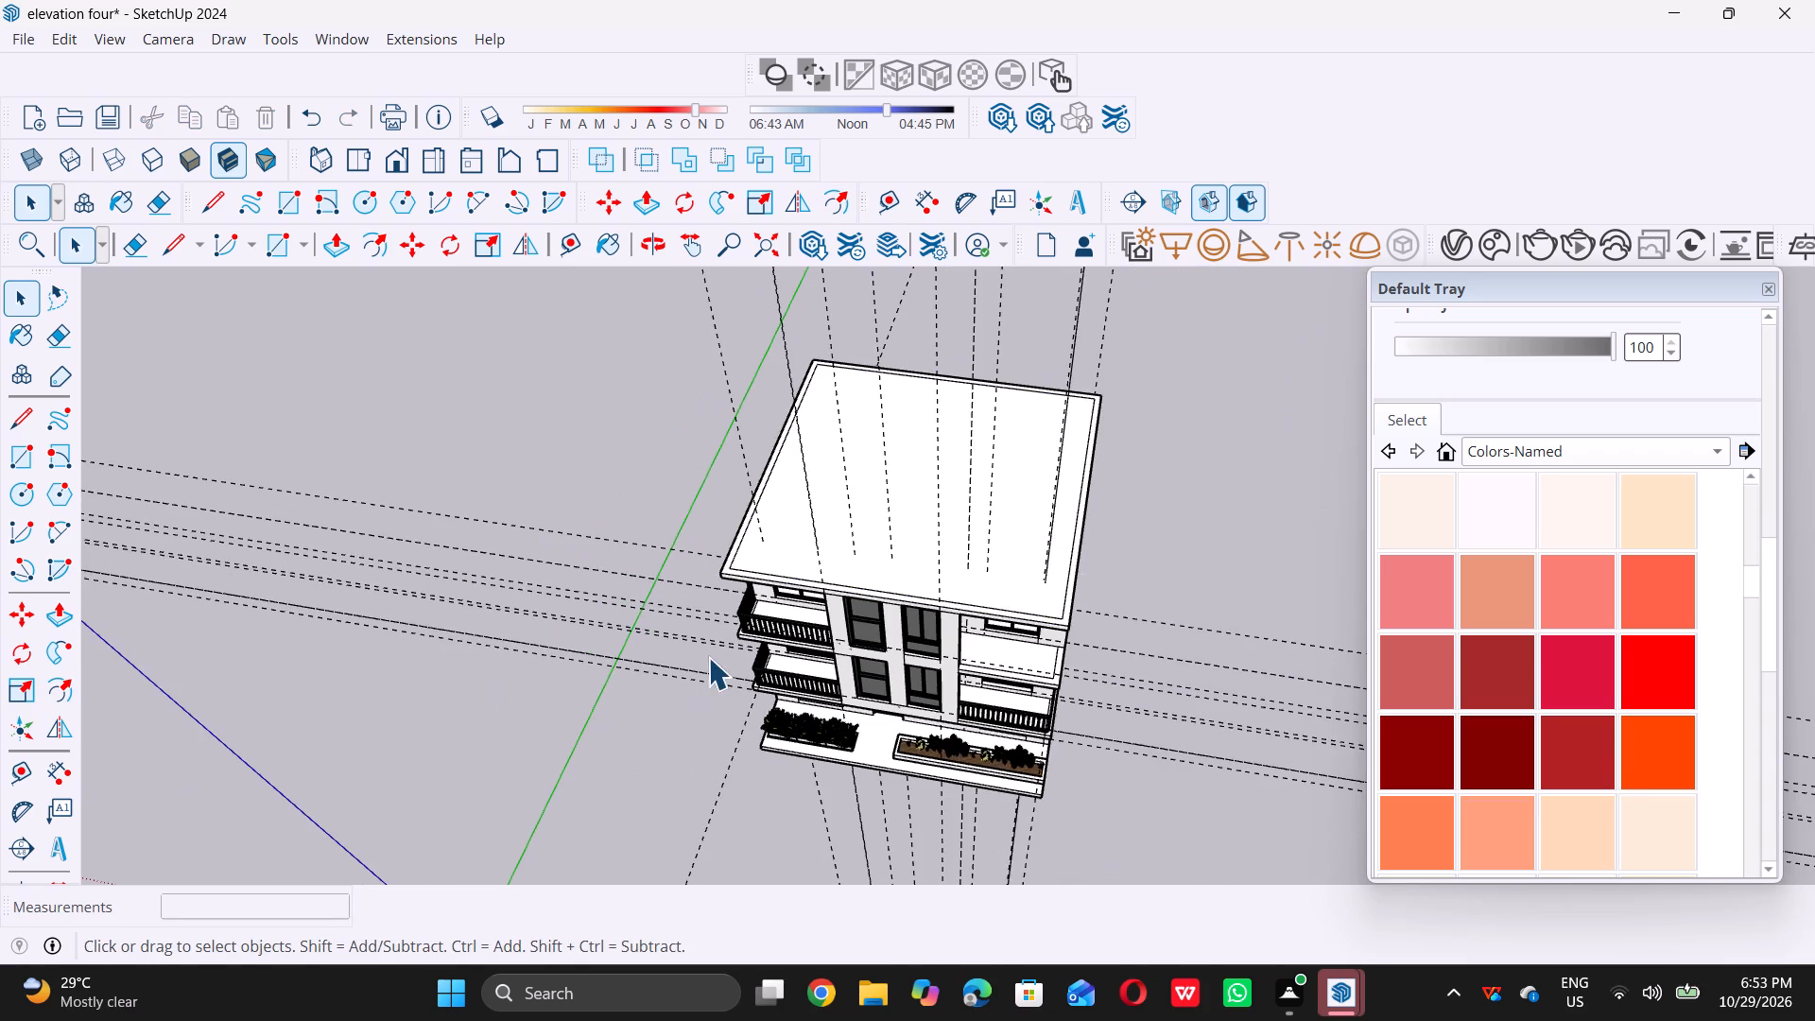
middle_click_drag(712, 650, 716, 533)
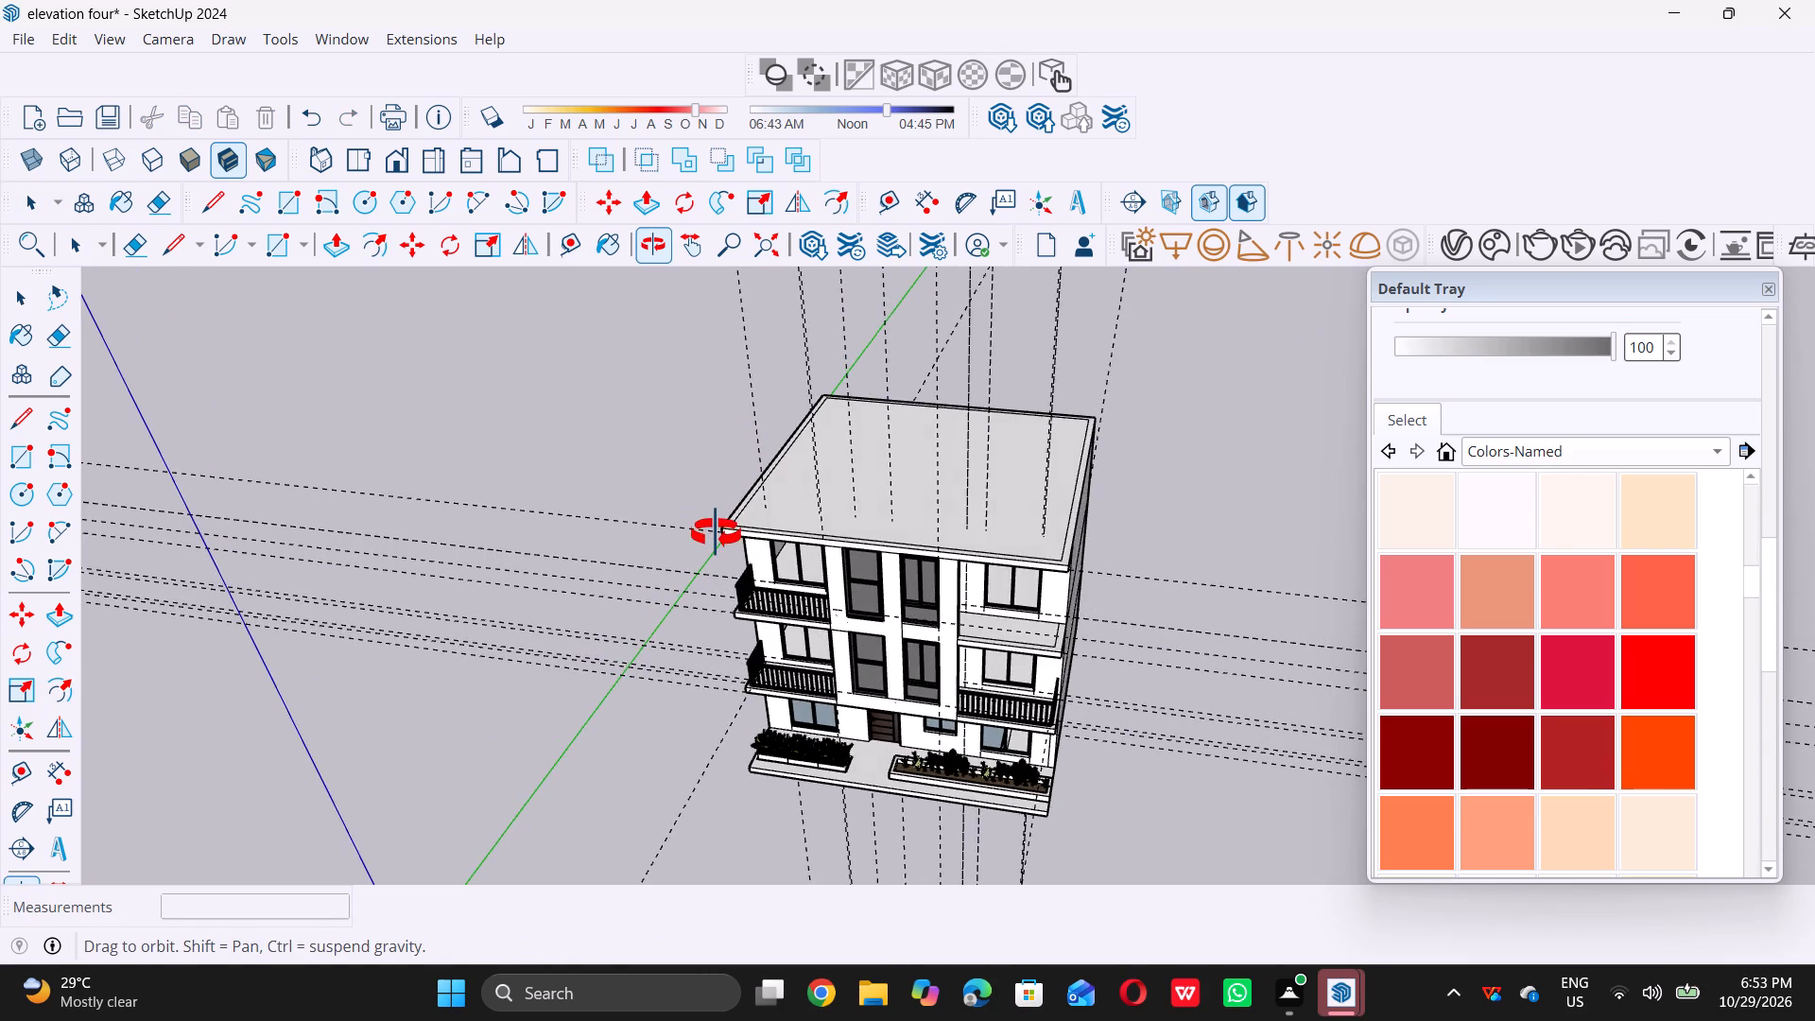
middle_click_drag(716, 533, 1122, 512)
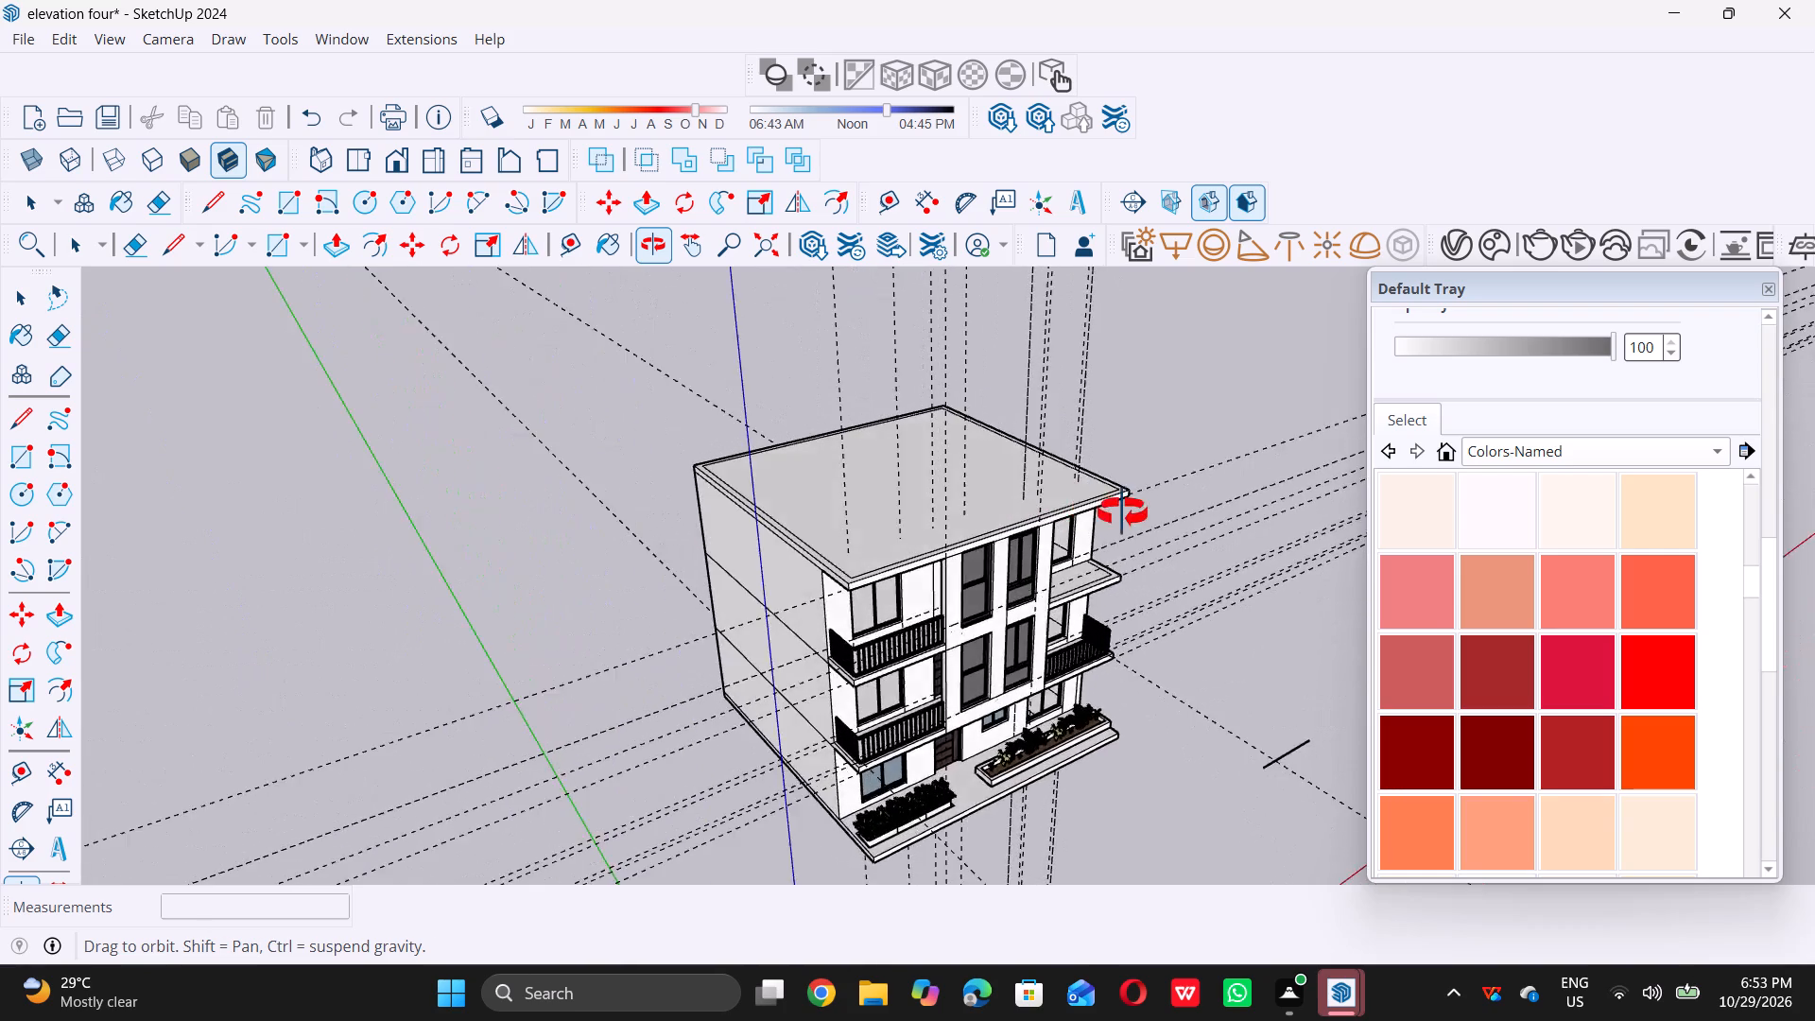
middle_click_drag(1122, 512, 1186, 517)
scroll(891, 529, "up", 6)
middle_click_drag(869, 638, 890, 588)
scroll(890, 588, "up", 1)
middle_click_drag(962, 578, 960, 557)
scroll(957, 542, "up", 9)
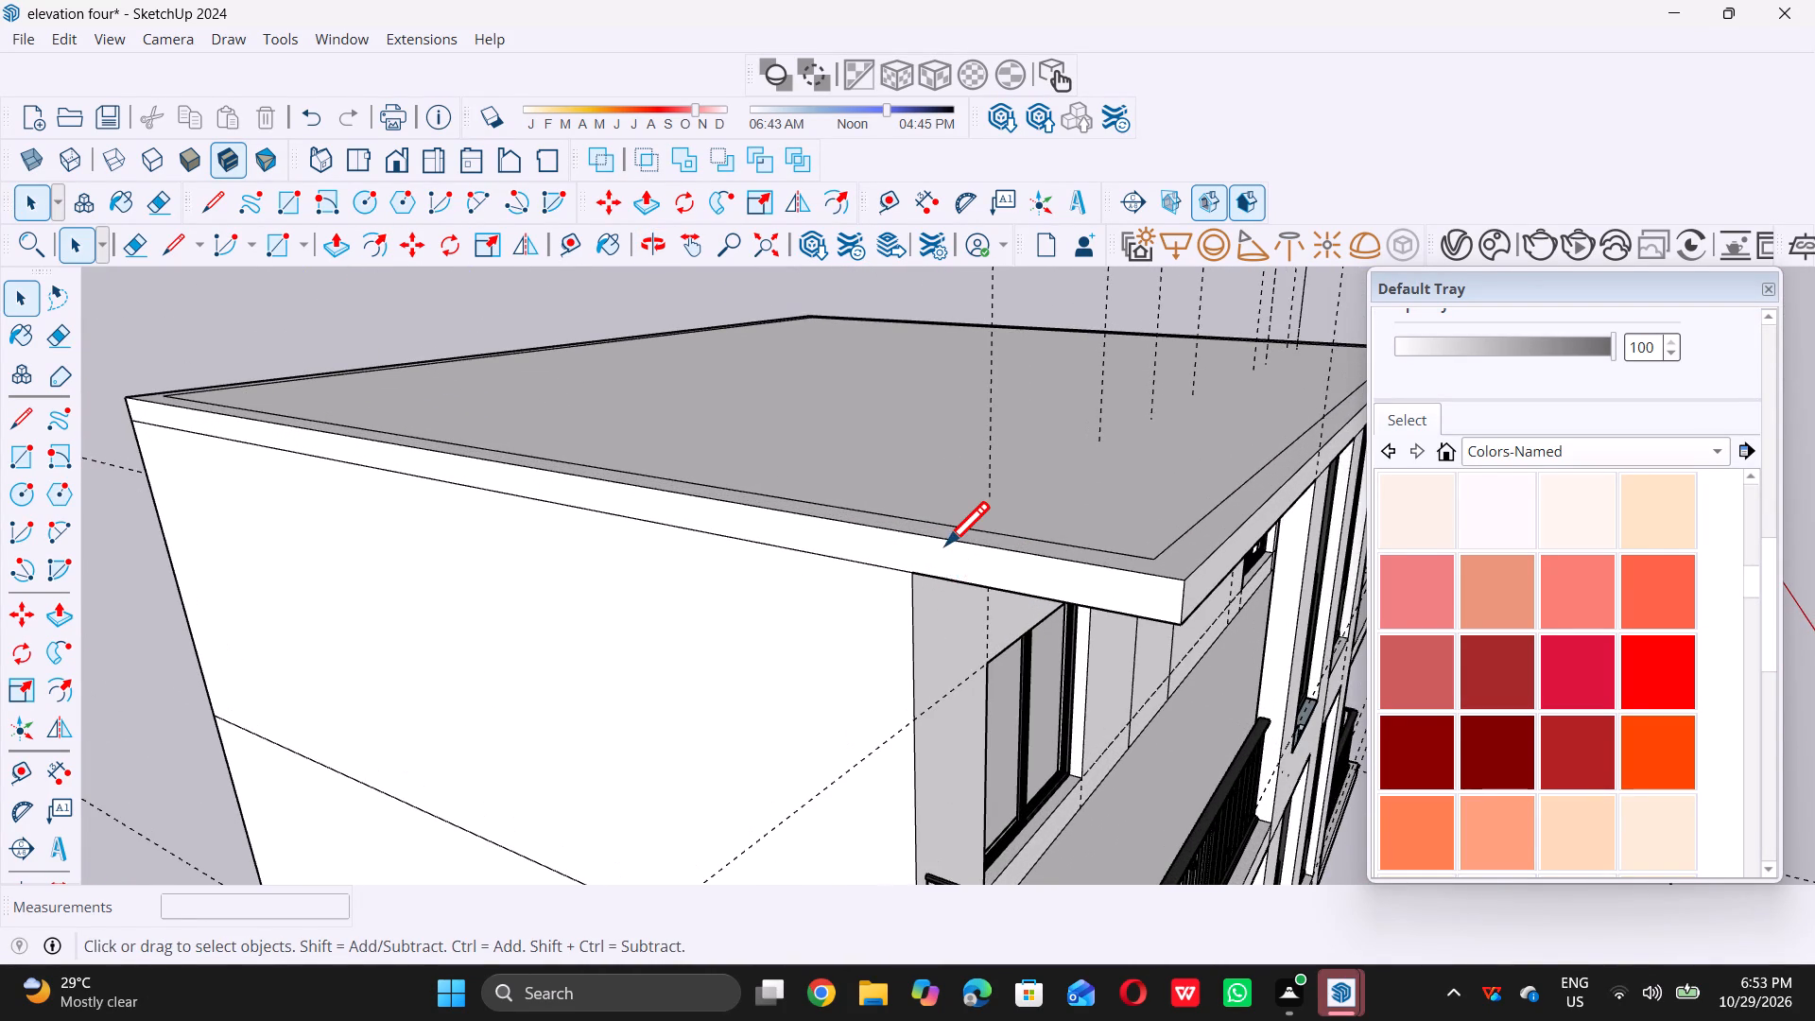
key("l")
double_click(917, 567)
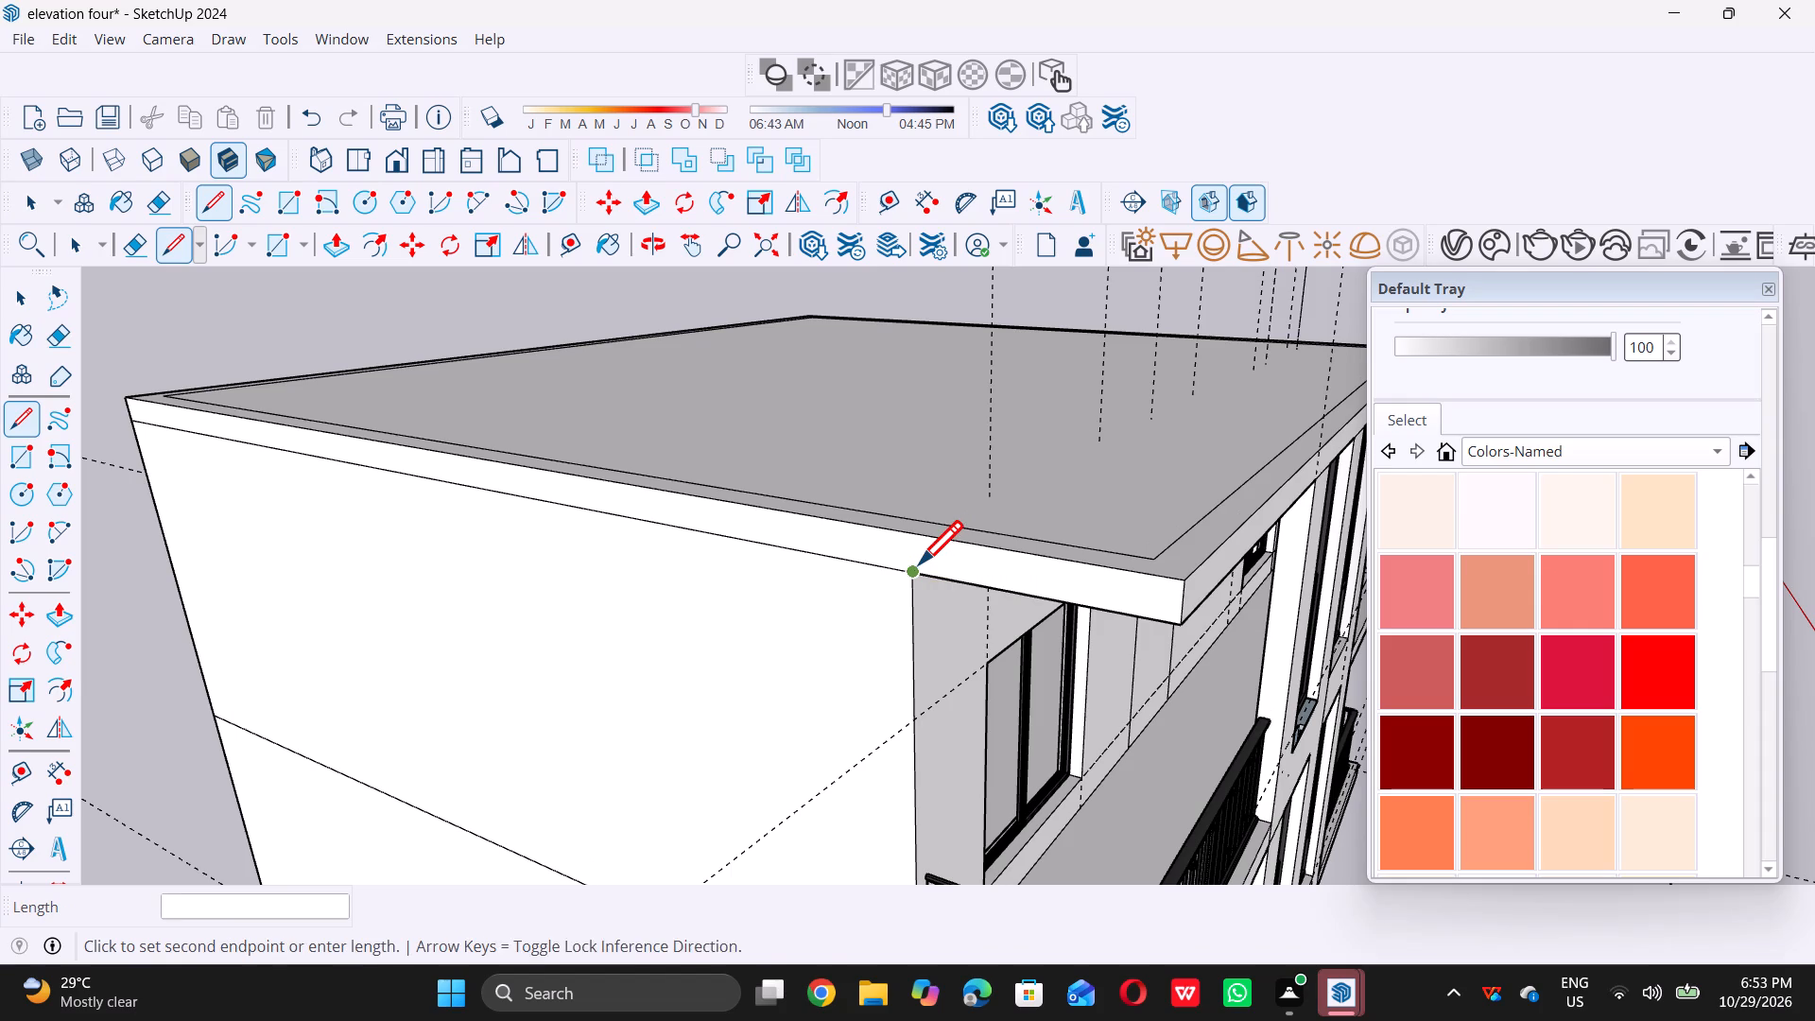
triple_click(921, 542)
key("space")
Continue the line from the slab's top edge across the roof border to the inner offset outline.
scroll(838, 645, "down", 5)
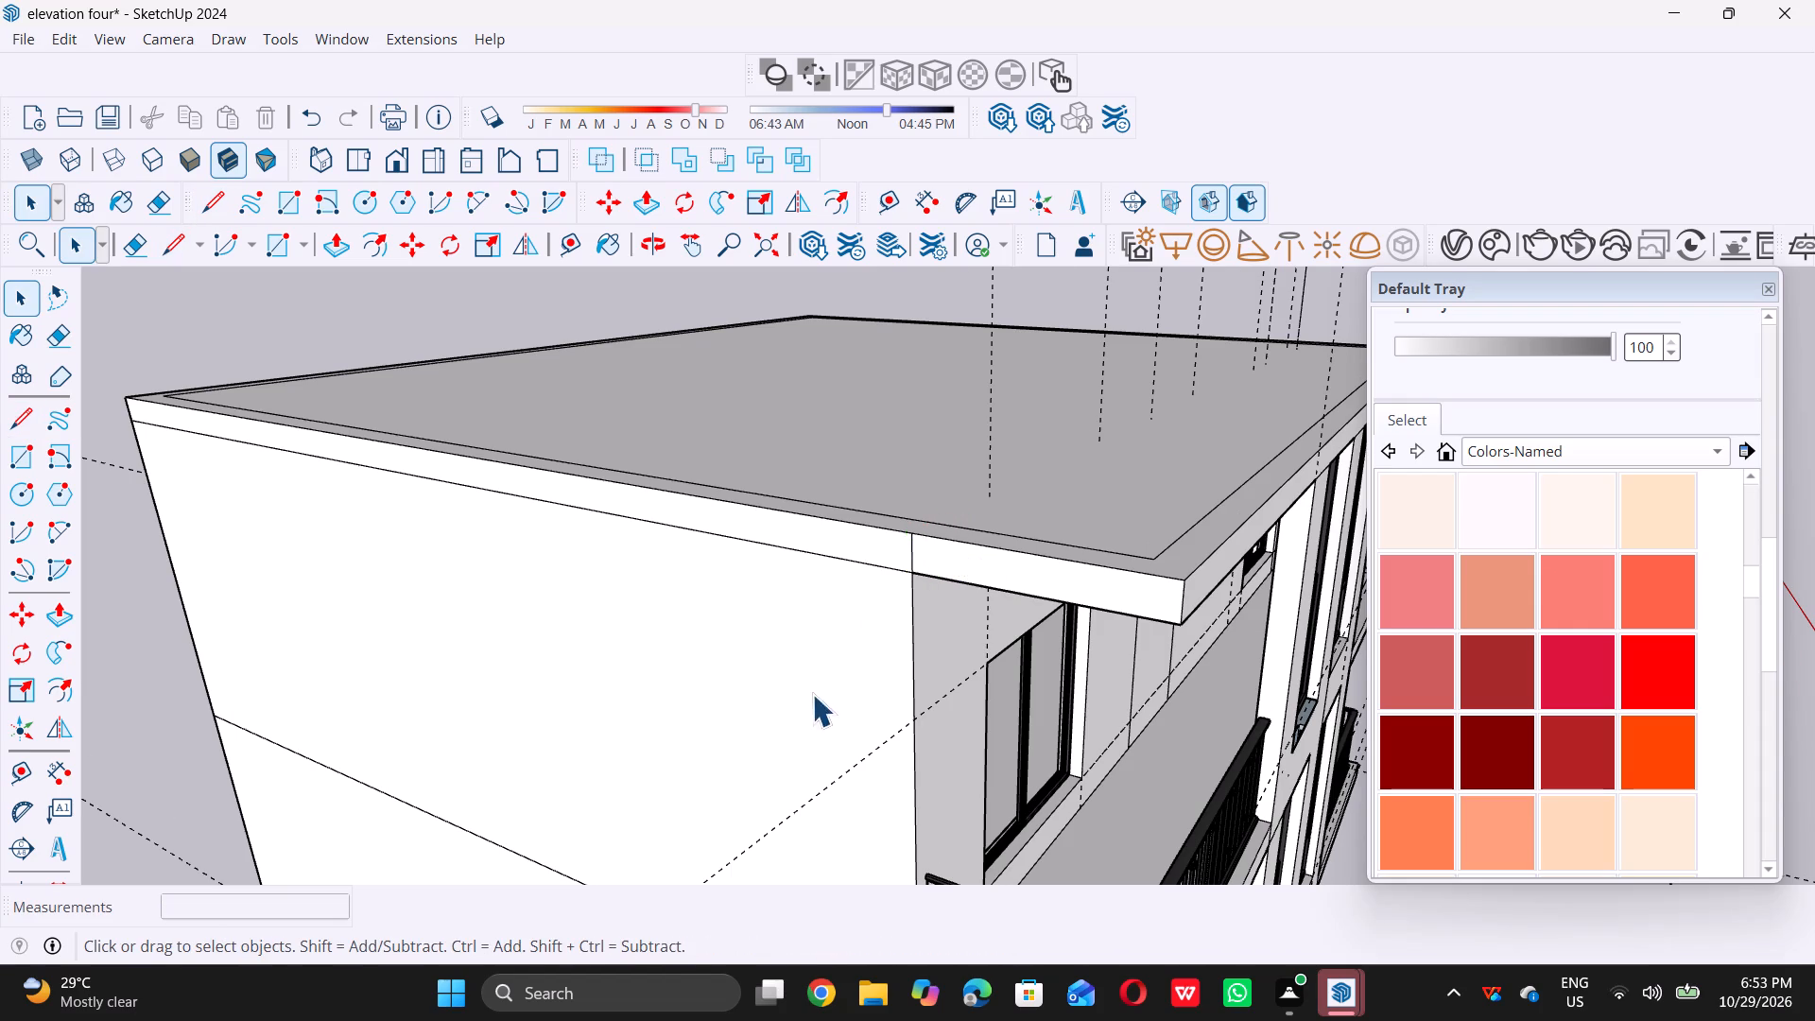
scroll(894, 536, "down", 5)
middle_click_drag(894, 535, 820, 623)
scroll(821, 625, "up", 5)
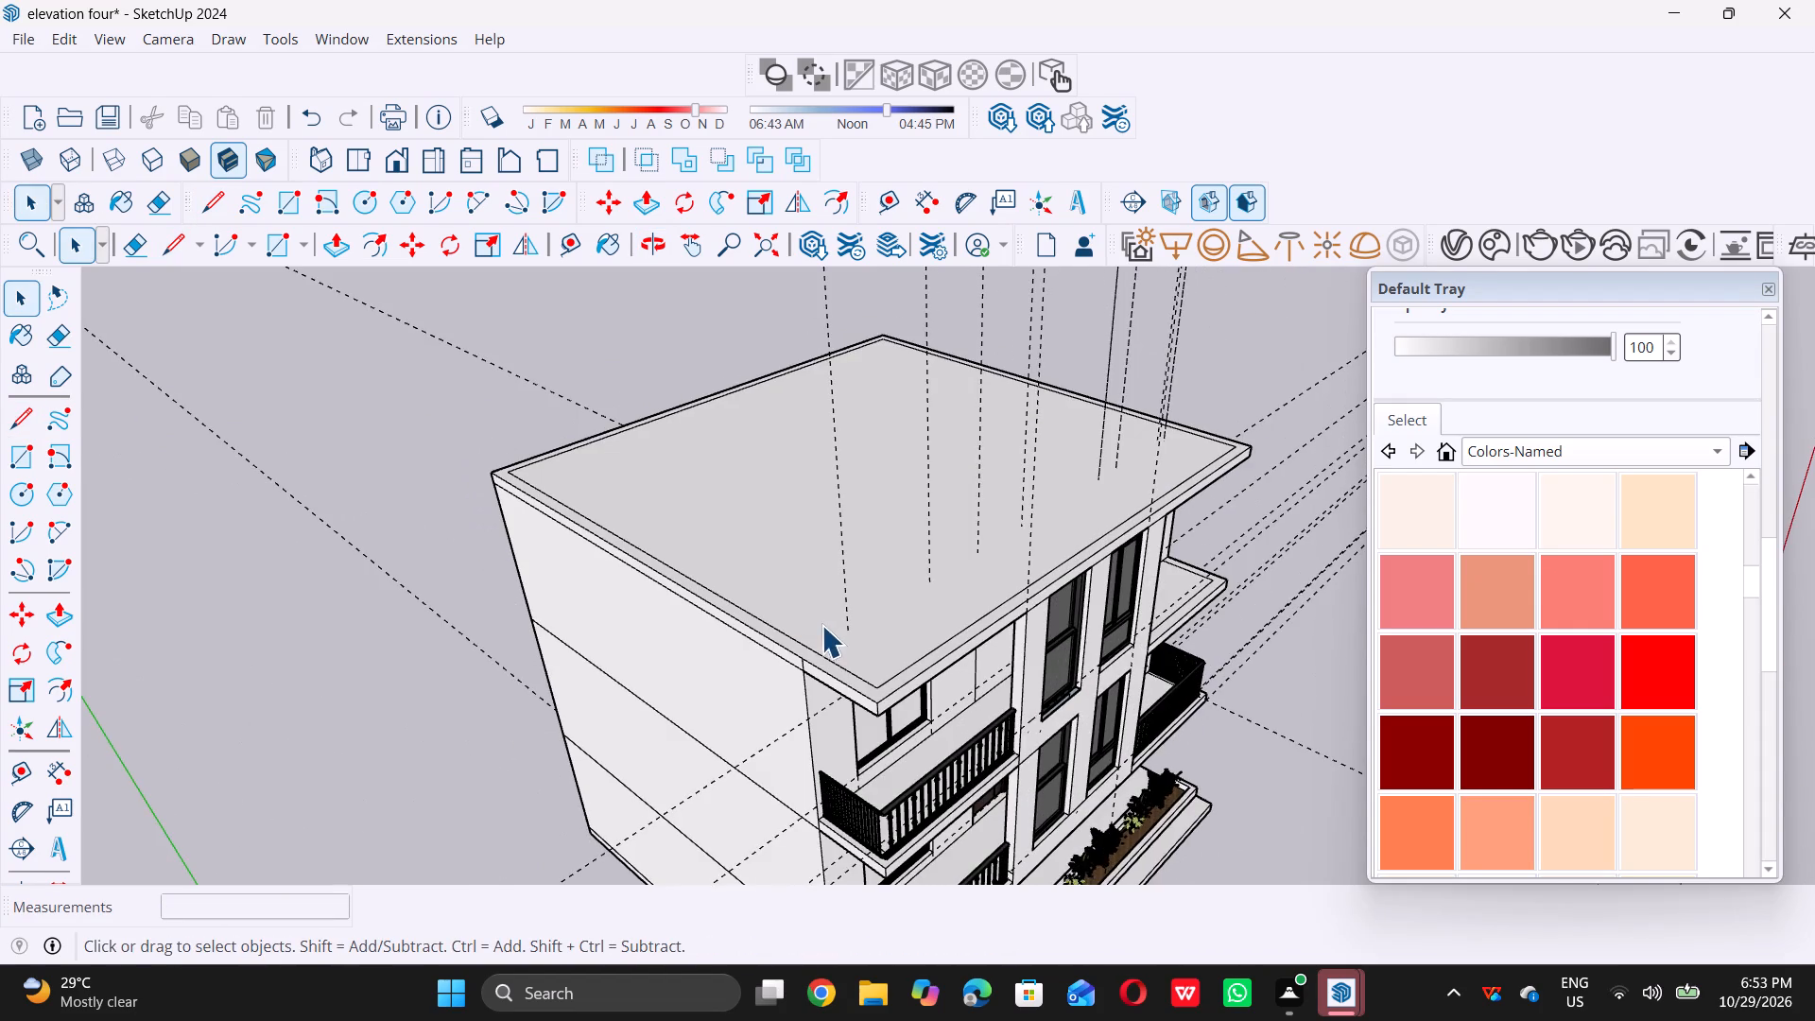
scroll(772, 674, "up", 8)
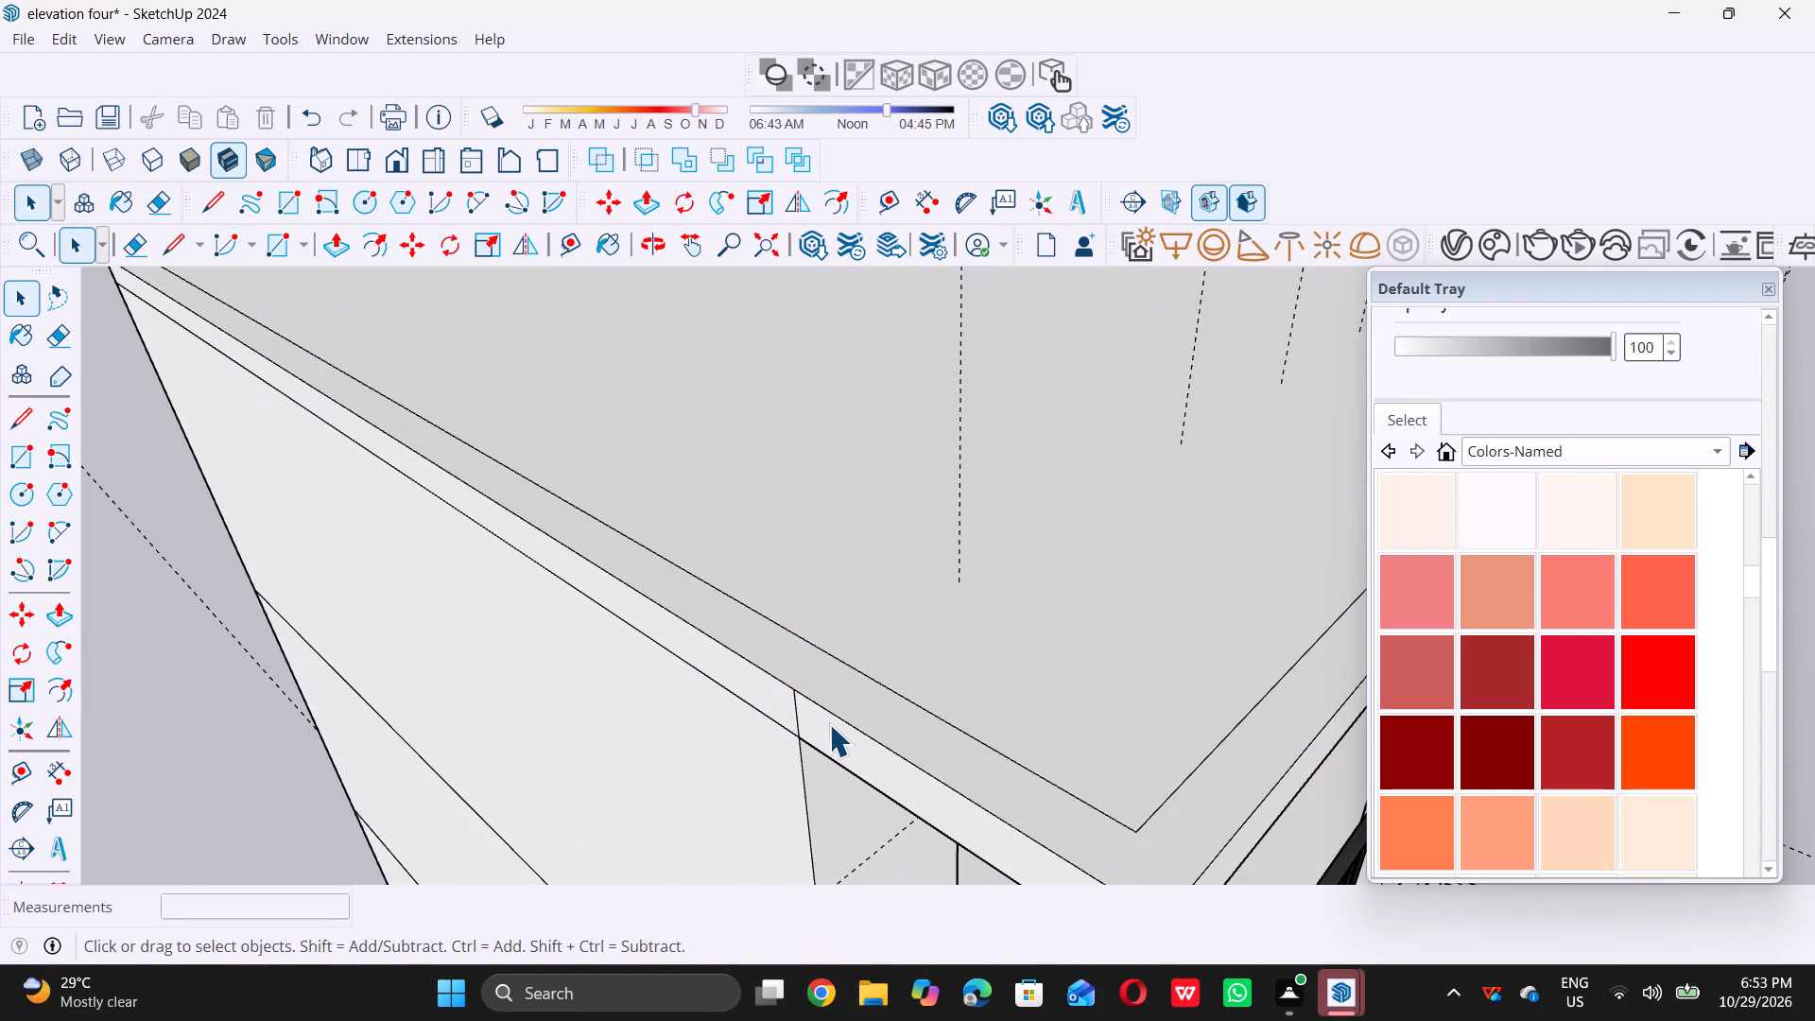
key("l")
double_click(802, 682)
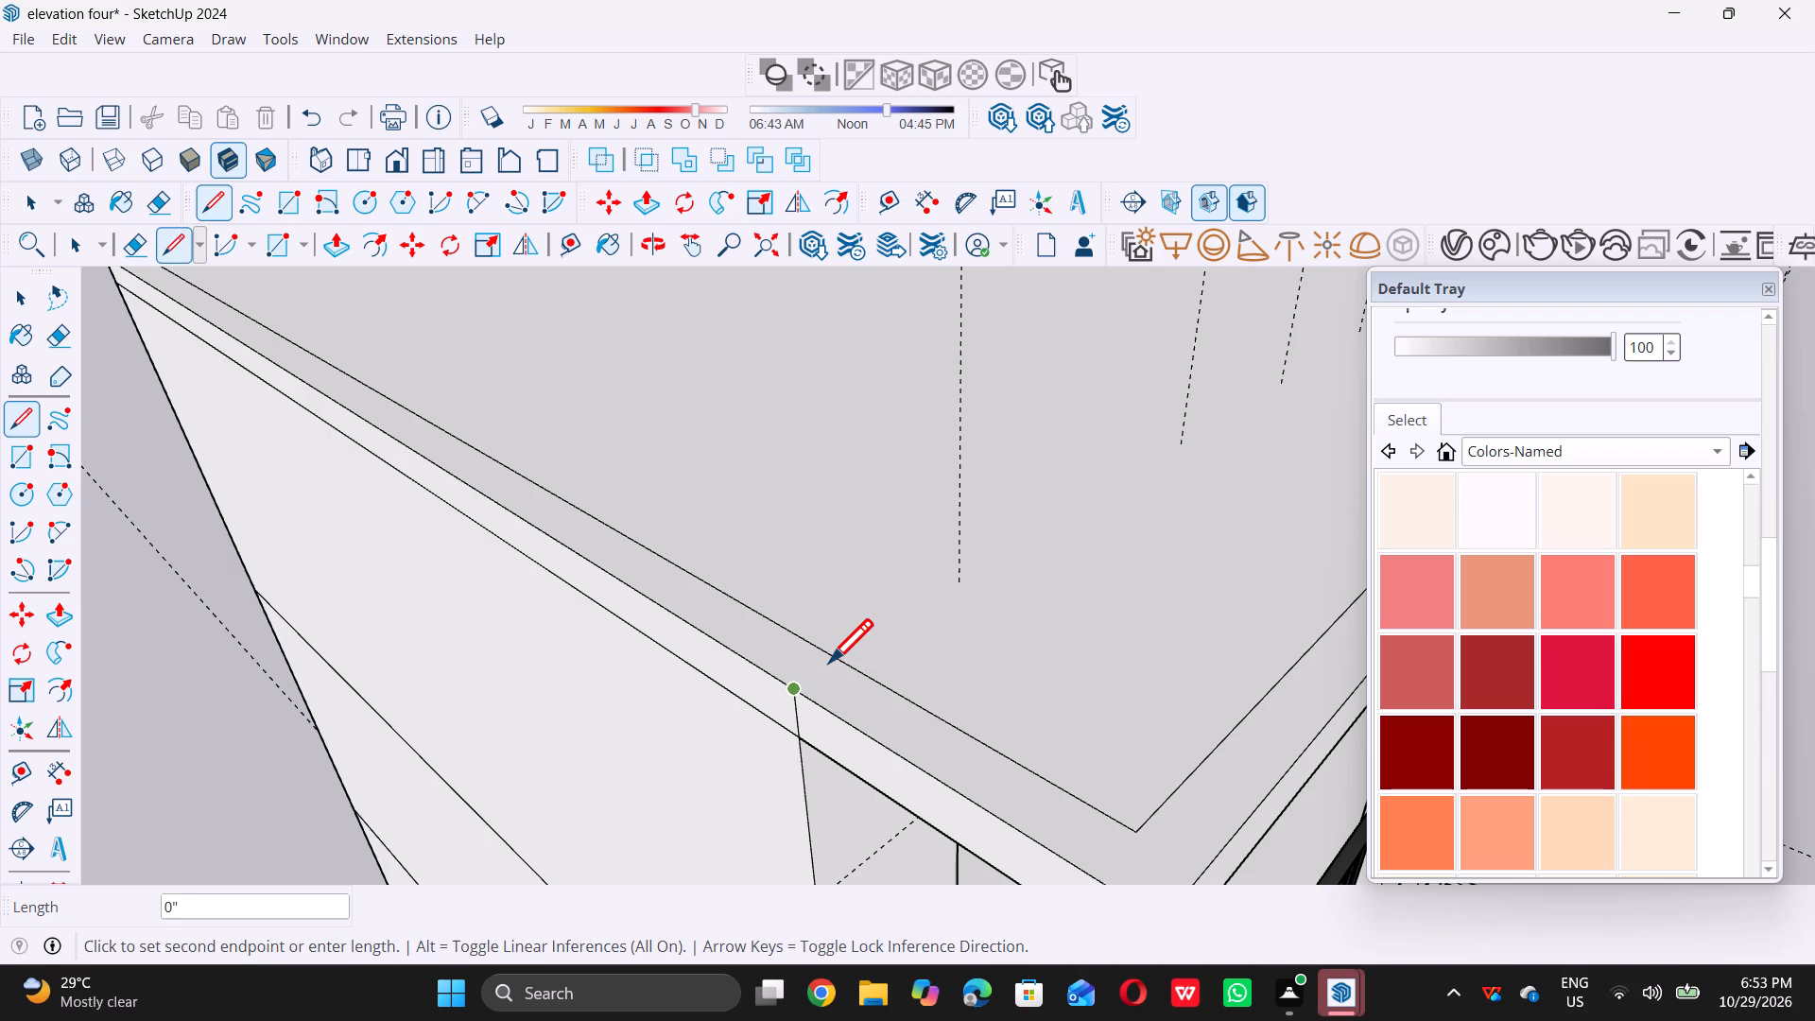
triple_click(838, 656)
key("space")
Draw a 34' 6" line across the roof, parallel to the front edge, to the inner outline on the opposite side.
scroll(537, 825, "down", 9)
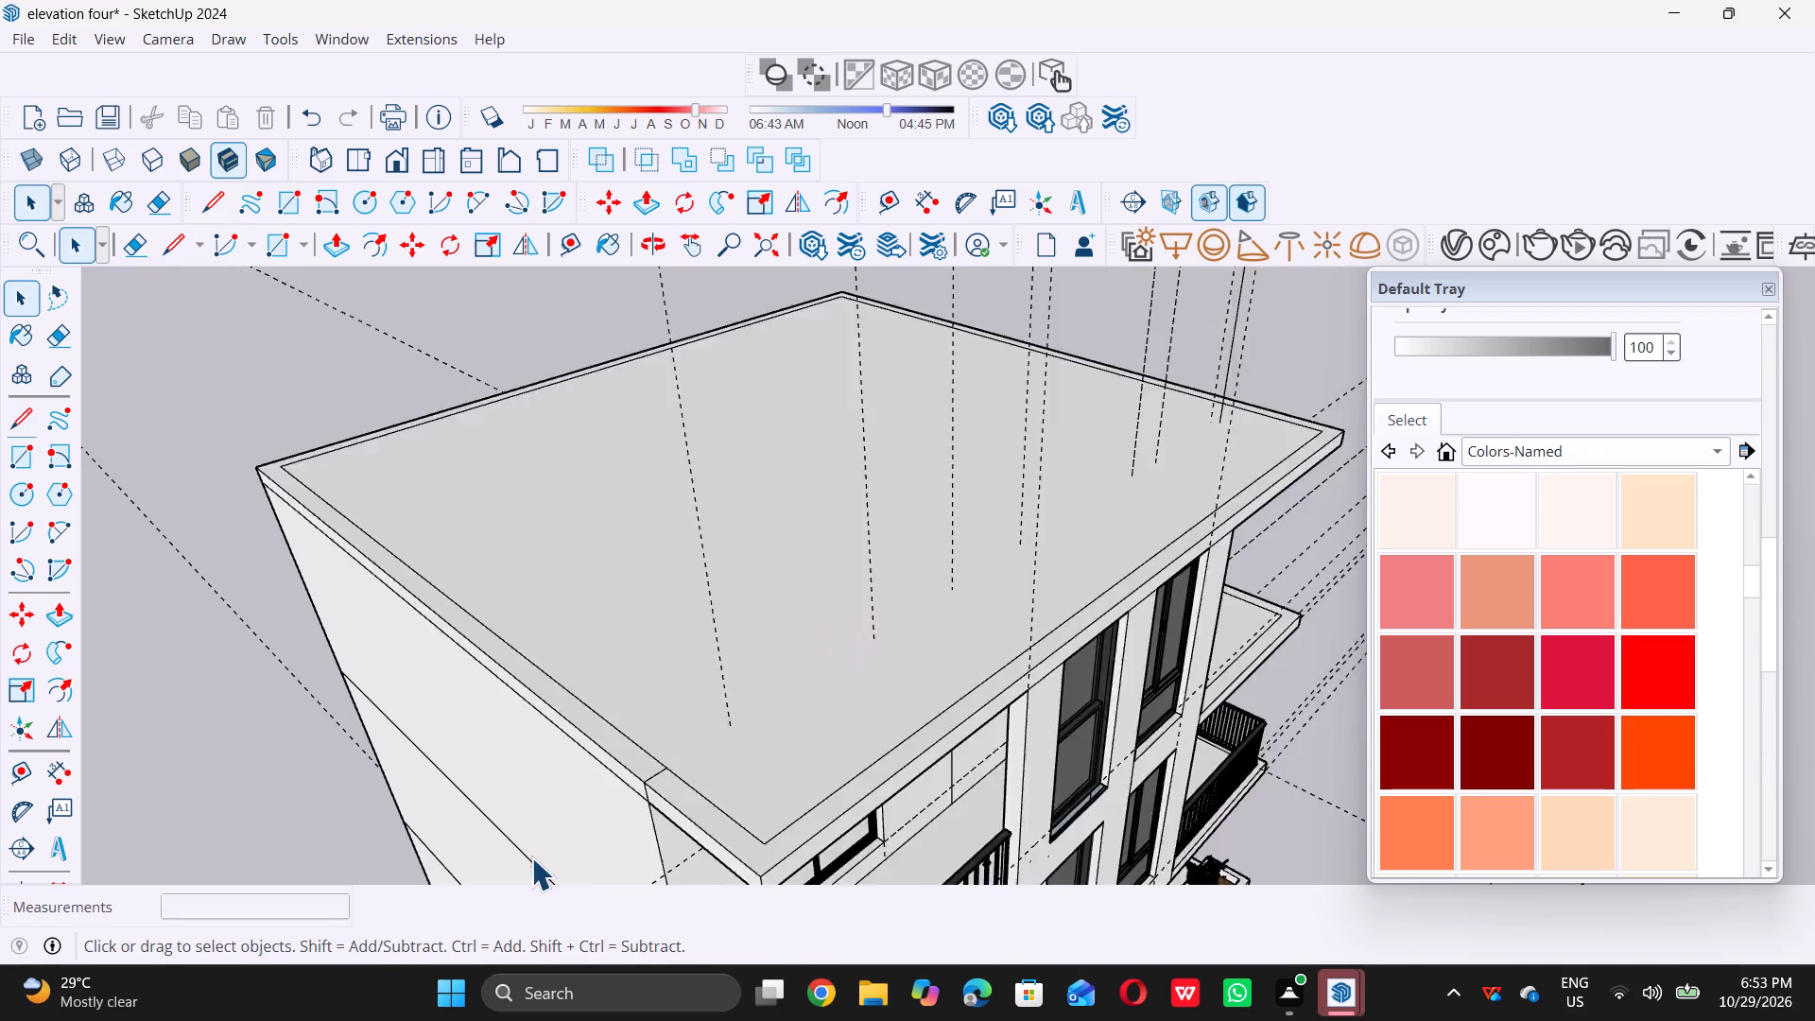
scroll(531, 857, "down", 2)
middle_click_drag(610, 800, 585, 822)
scroll(585, 822, "up", 13)
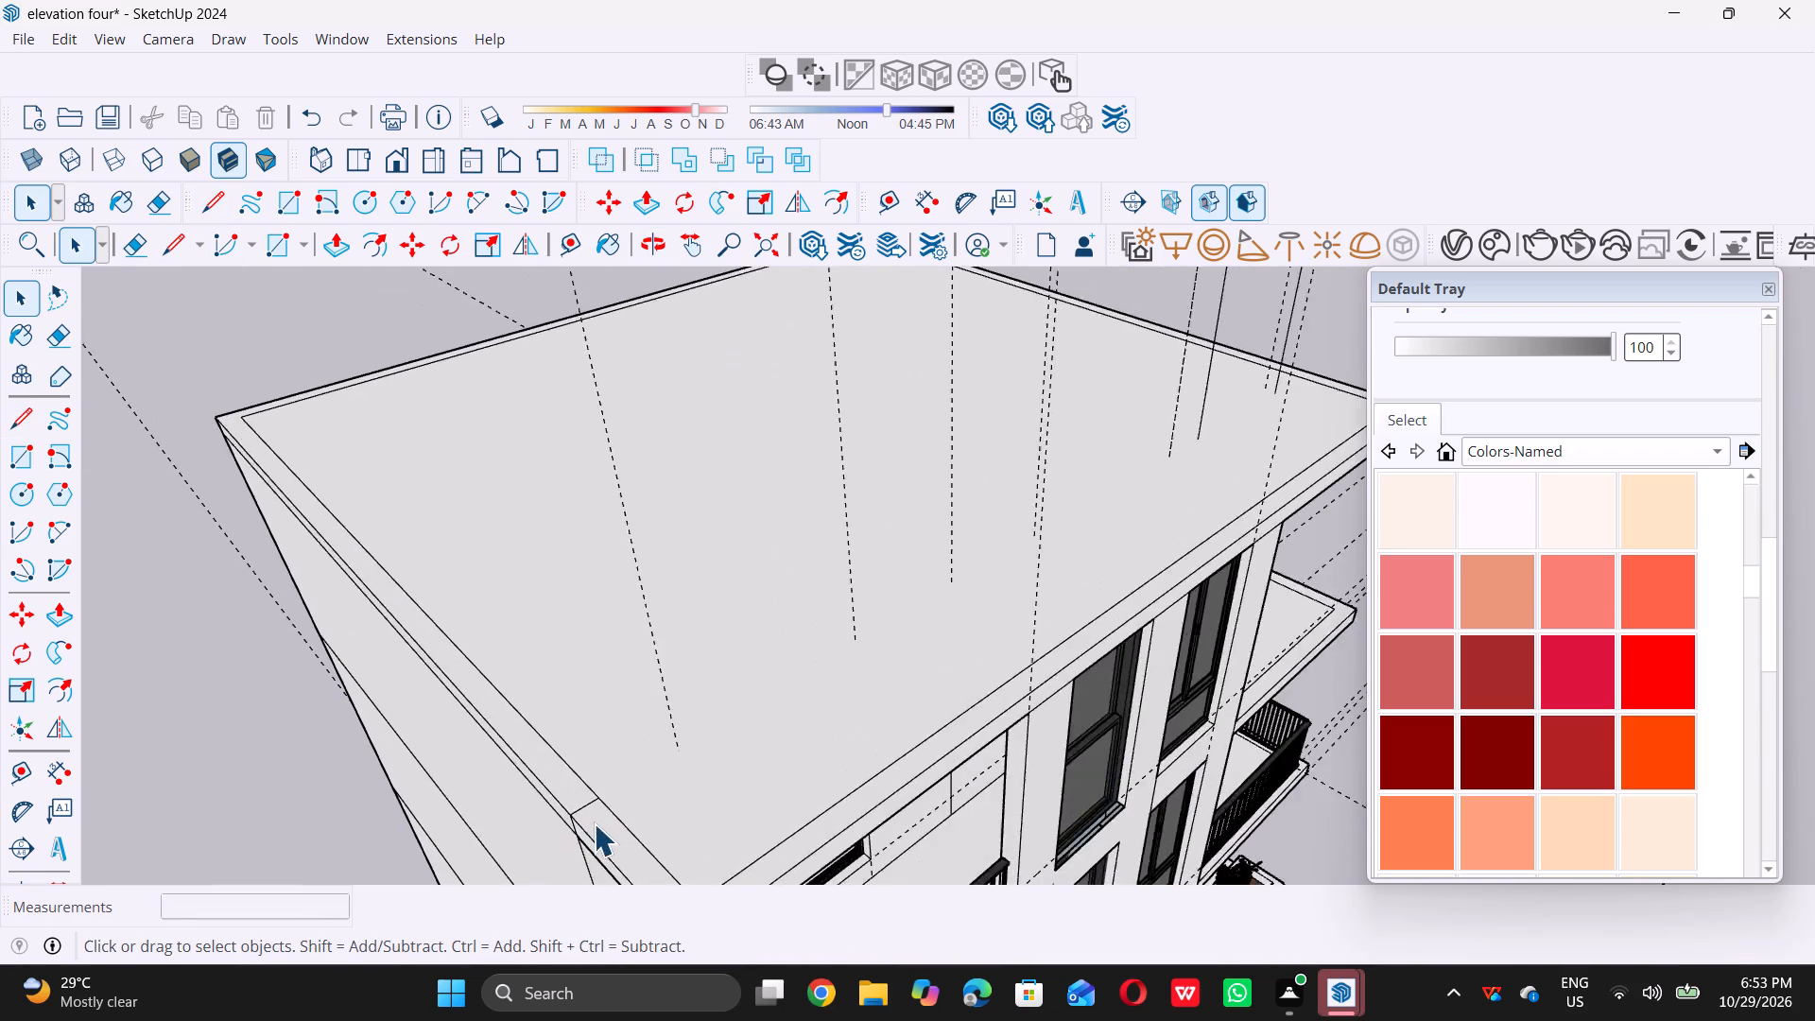
key("l")
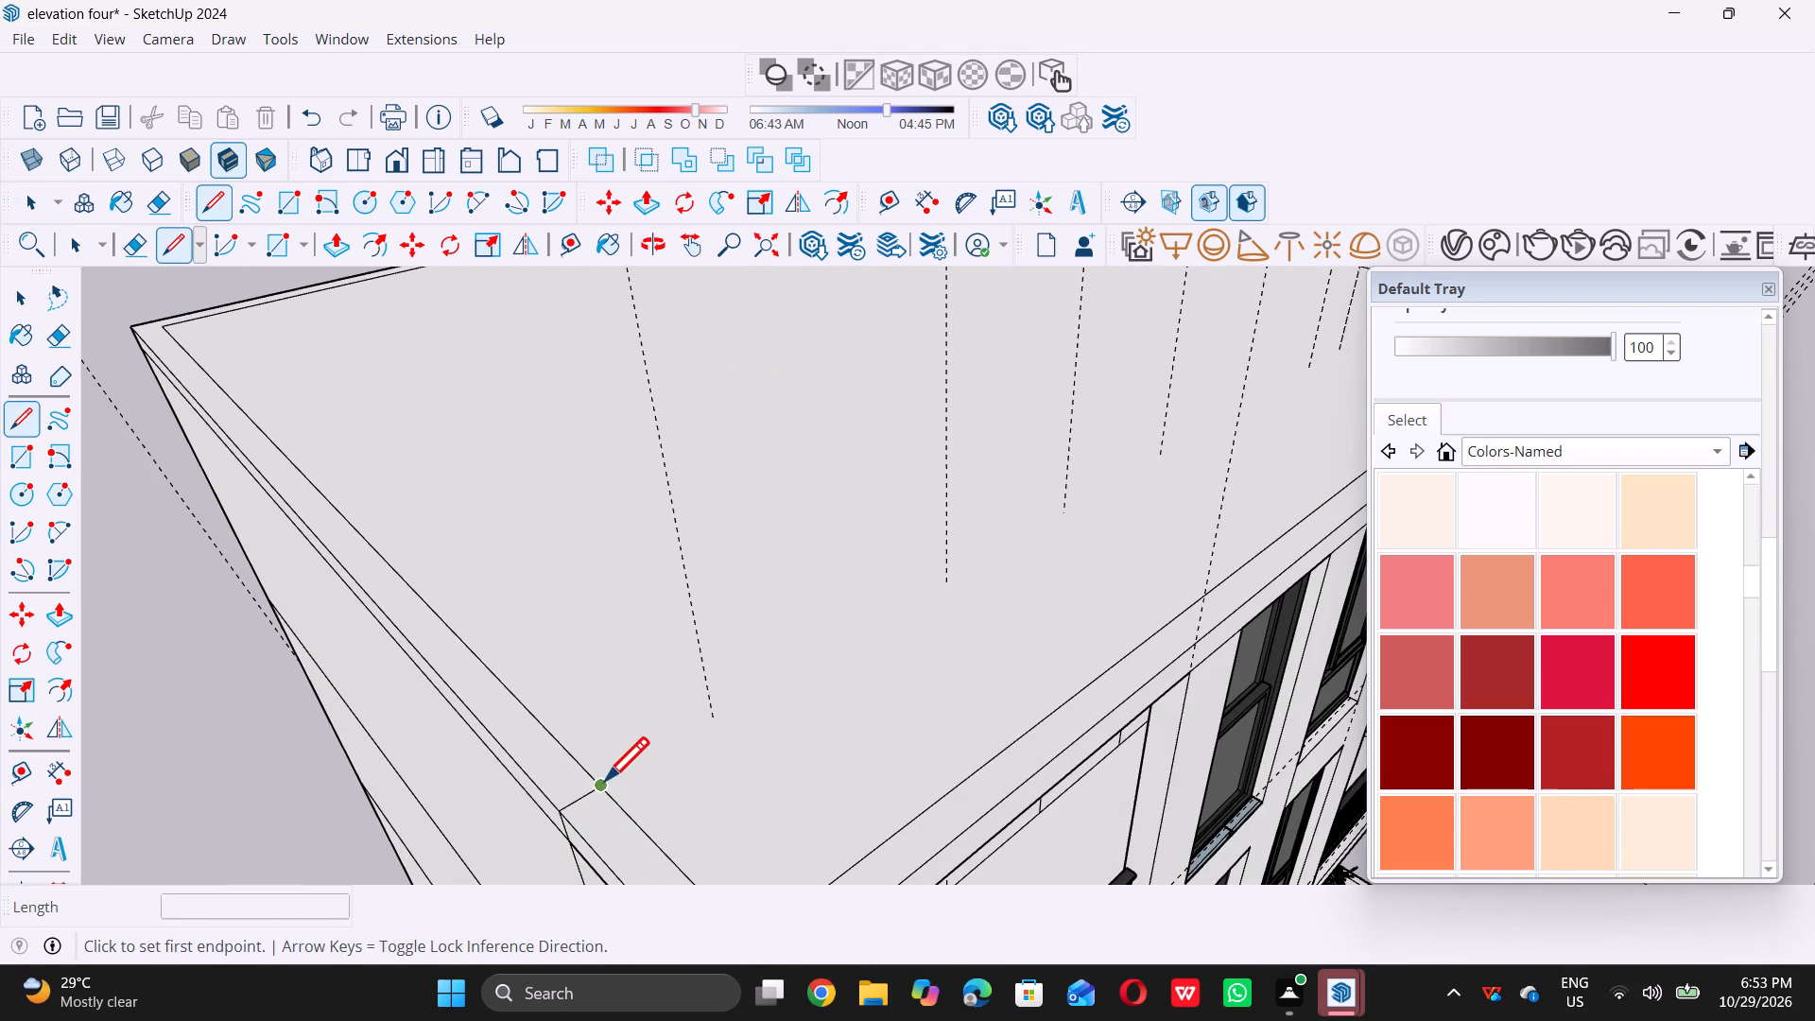
double_click(605, 782)
scroll(603, 785, "down", 13)
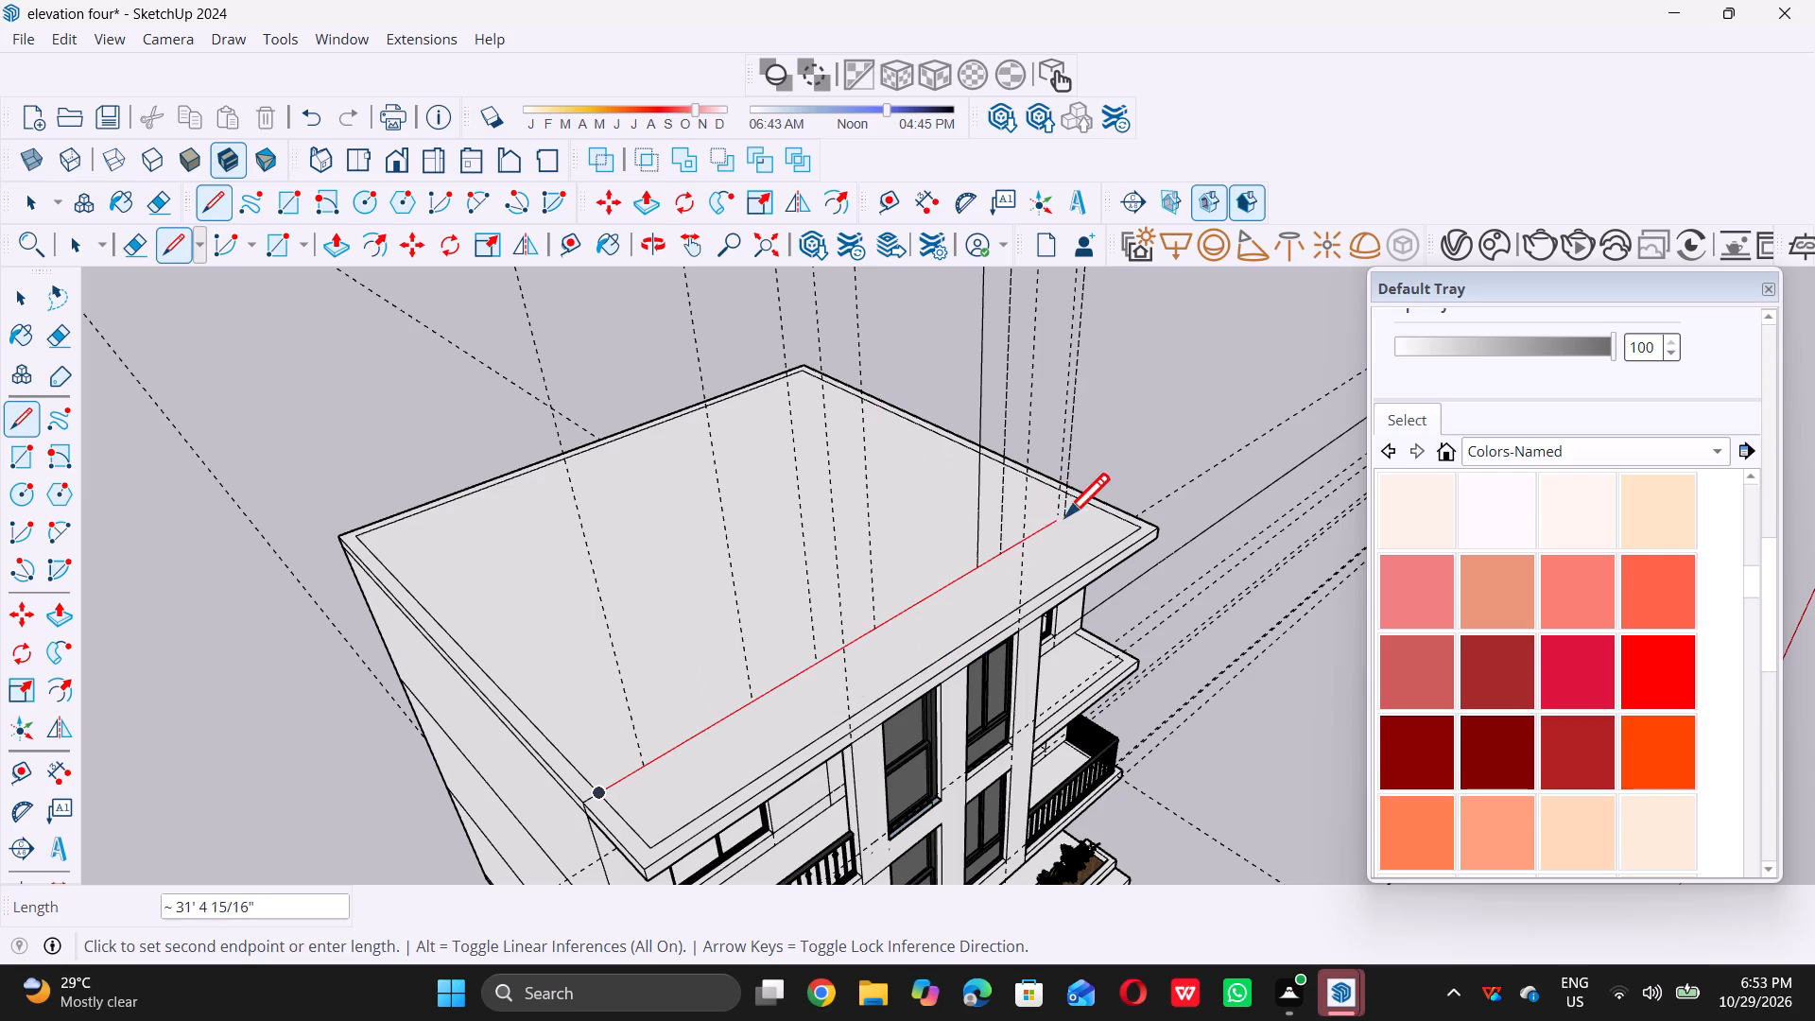
scroll(1098, 514, "up", 4)
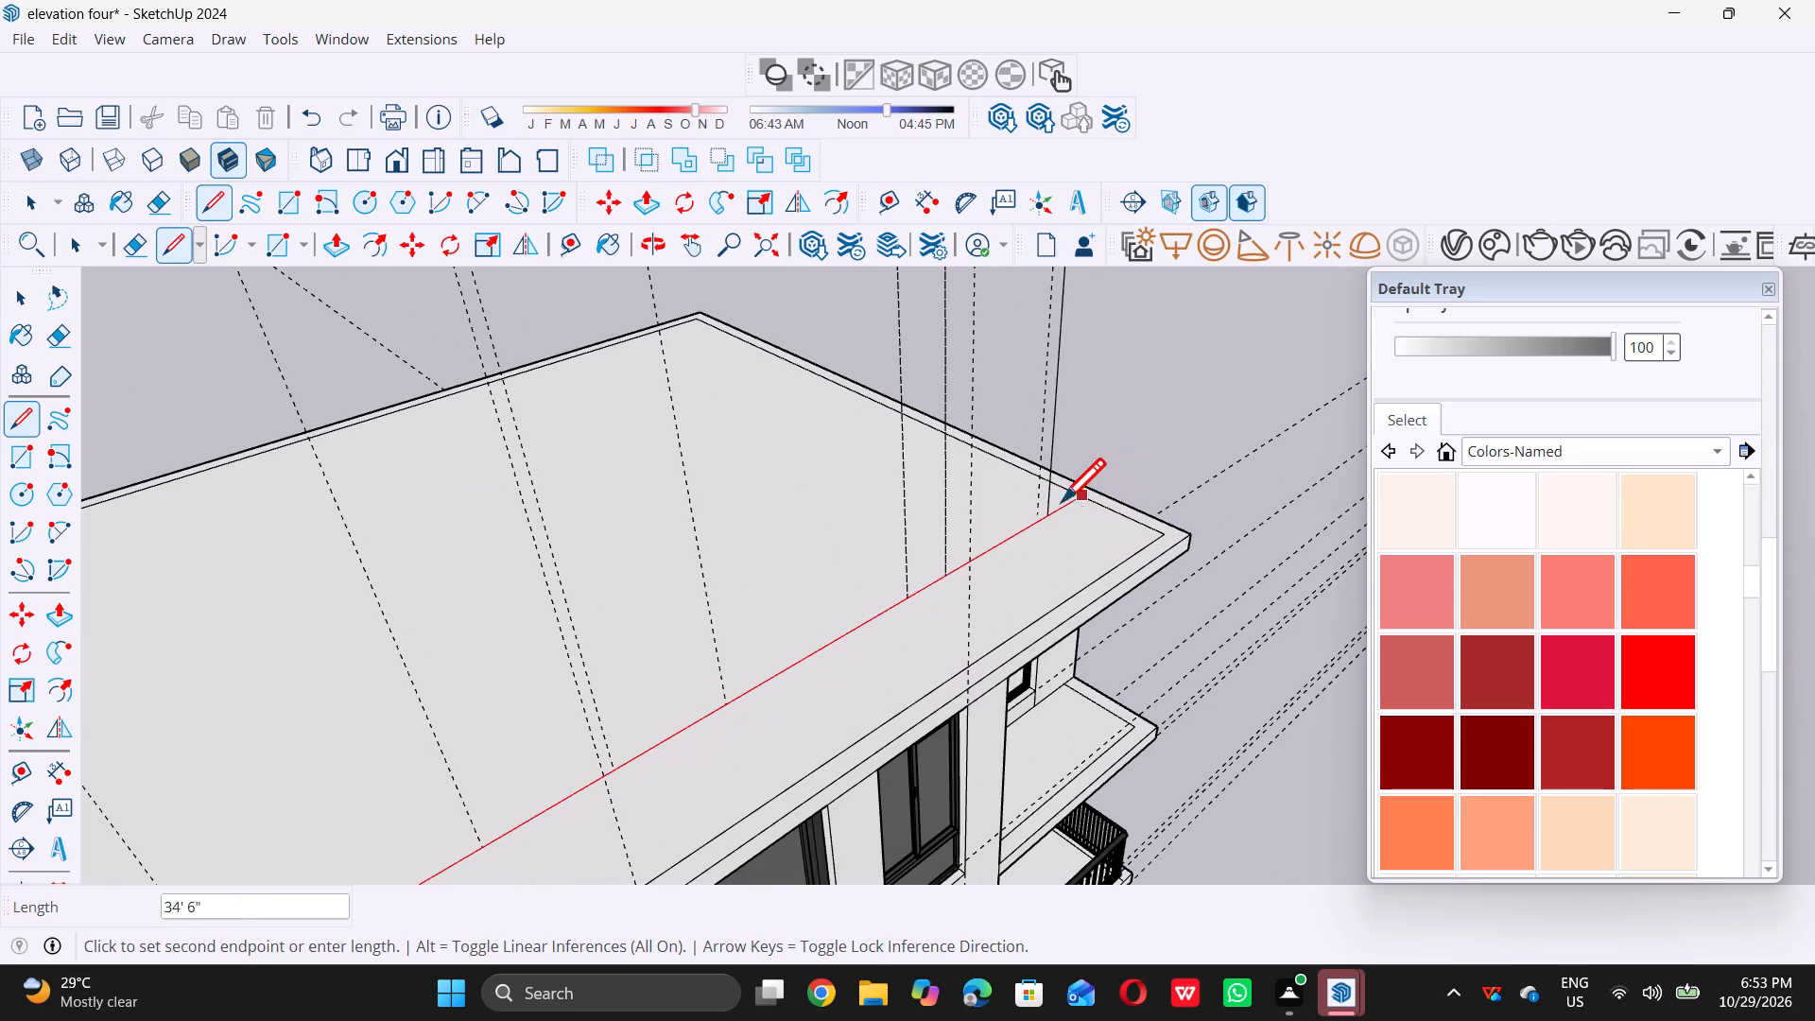
left_click(1080, 497)
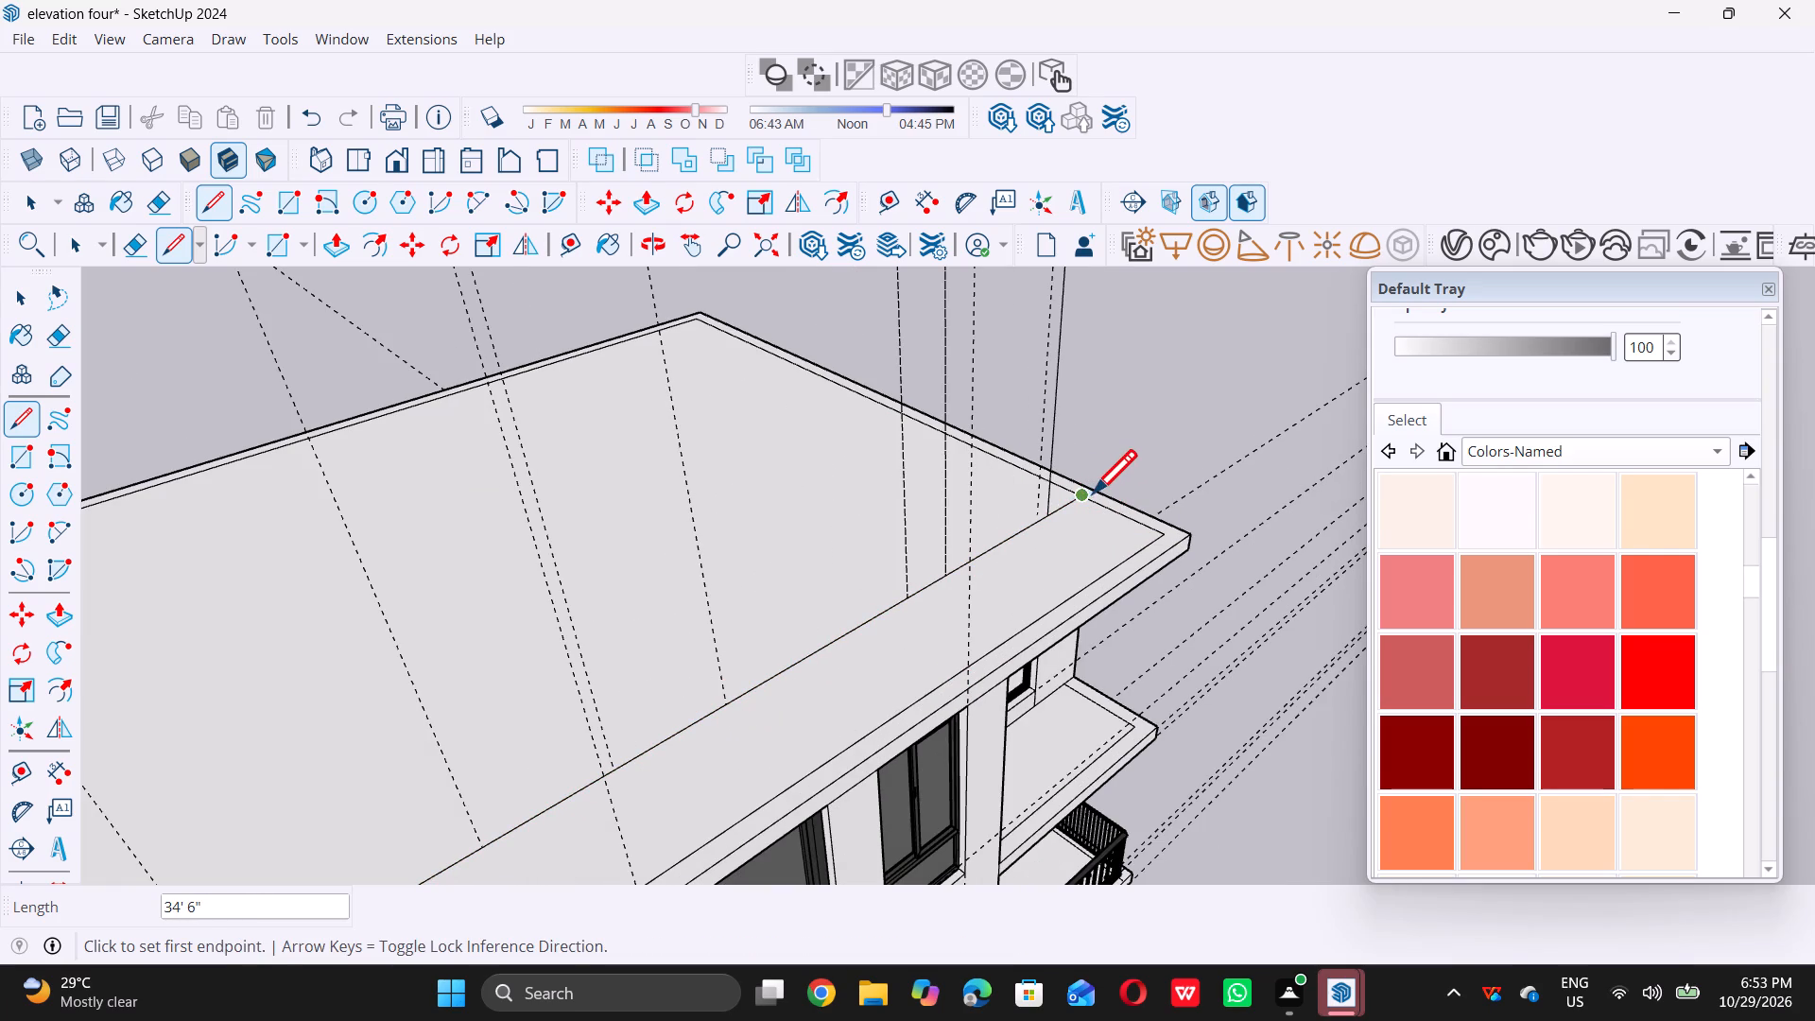
Extend the cross-roof line 9" across the border to the slab's outer edge at its far end.
scroll(1097, 491, "up", 5)
double_click(1097, 491)
key("space")
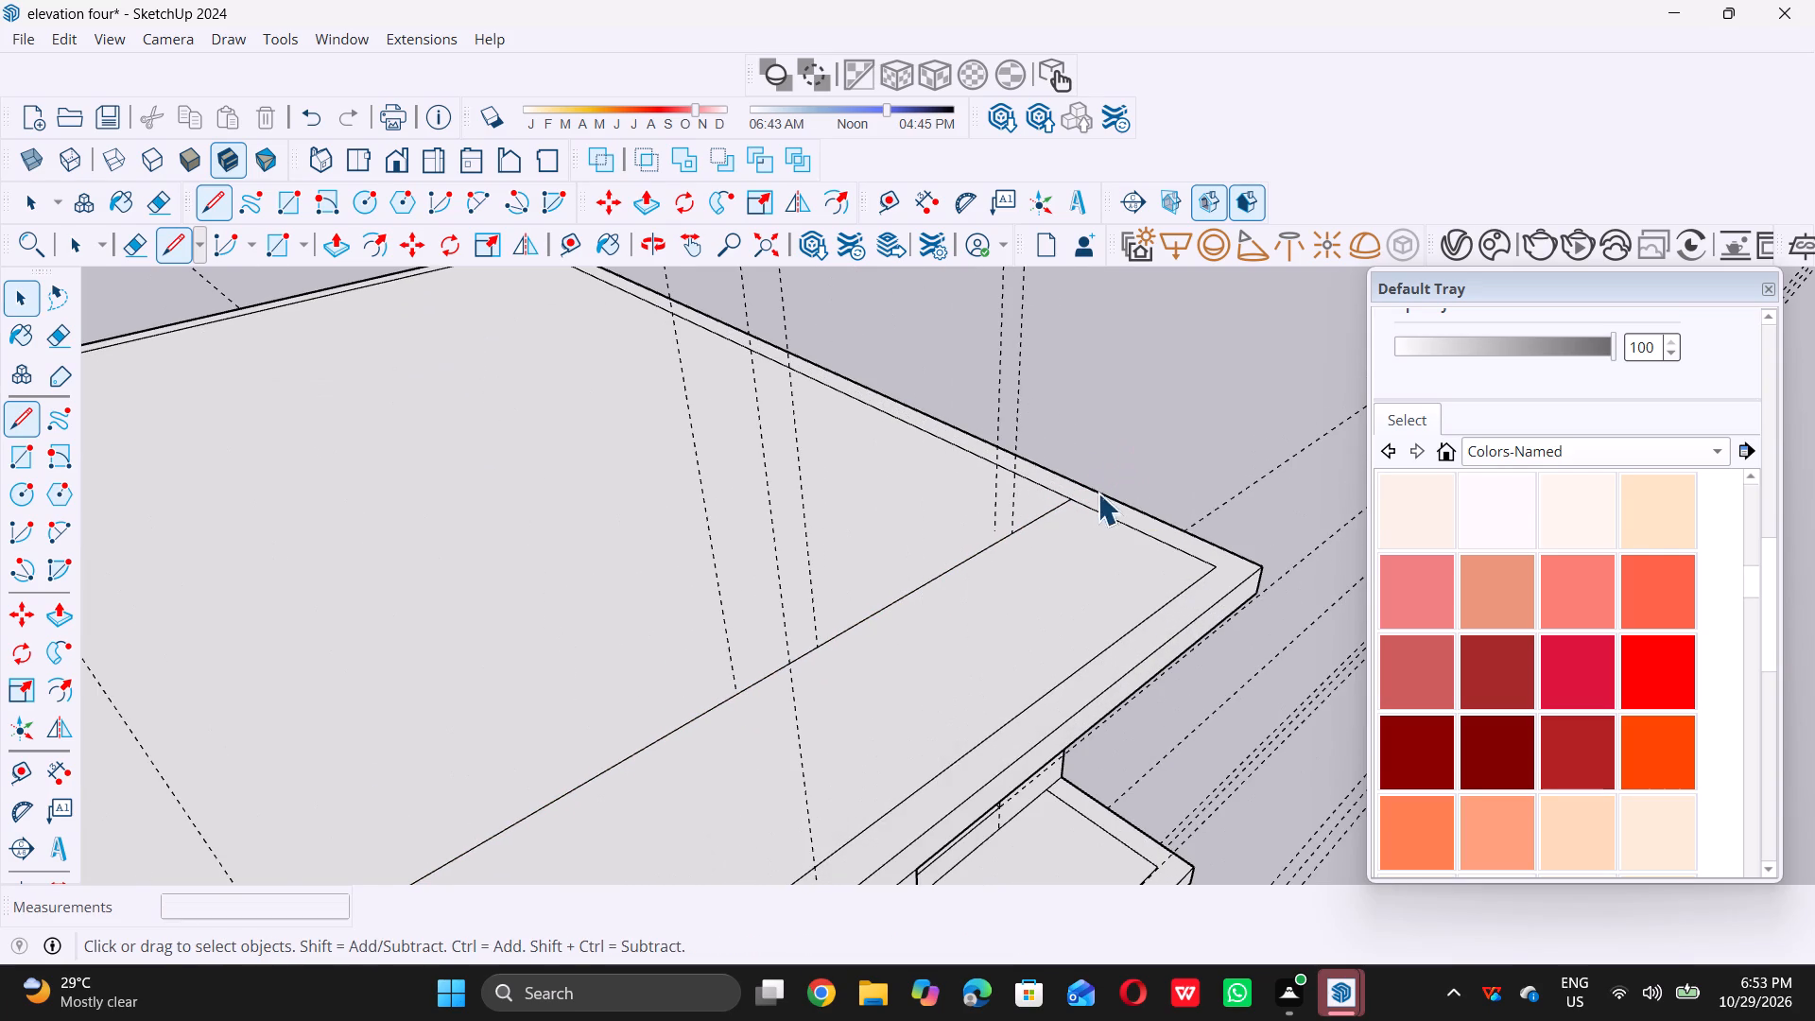
scroll(1093, 527, "down", 1)
scroll(1083, 498, "up", 6)
key("l")
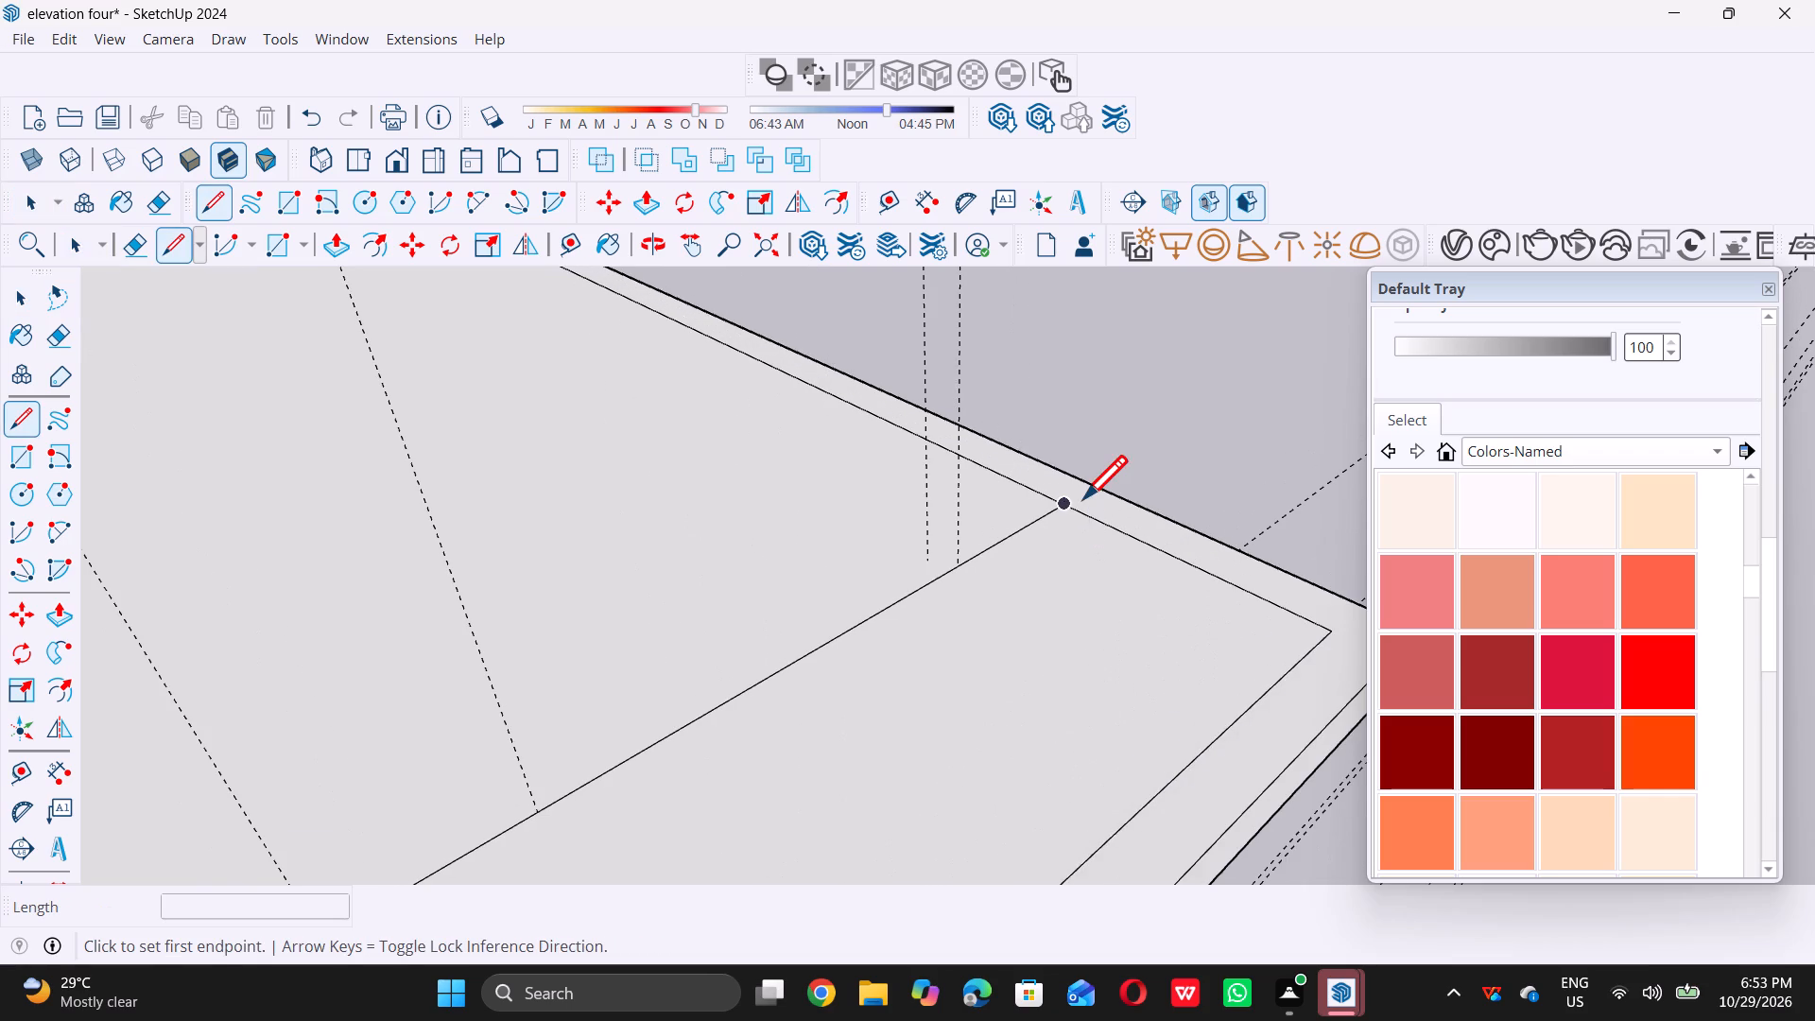
double_click(1068, 500)
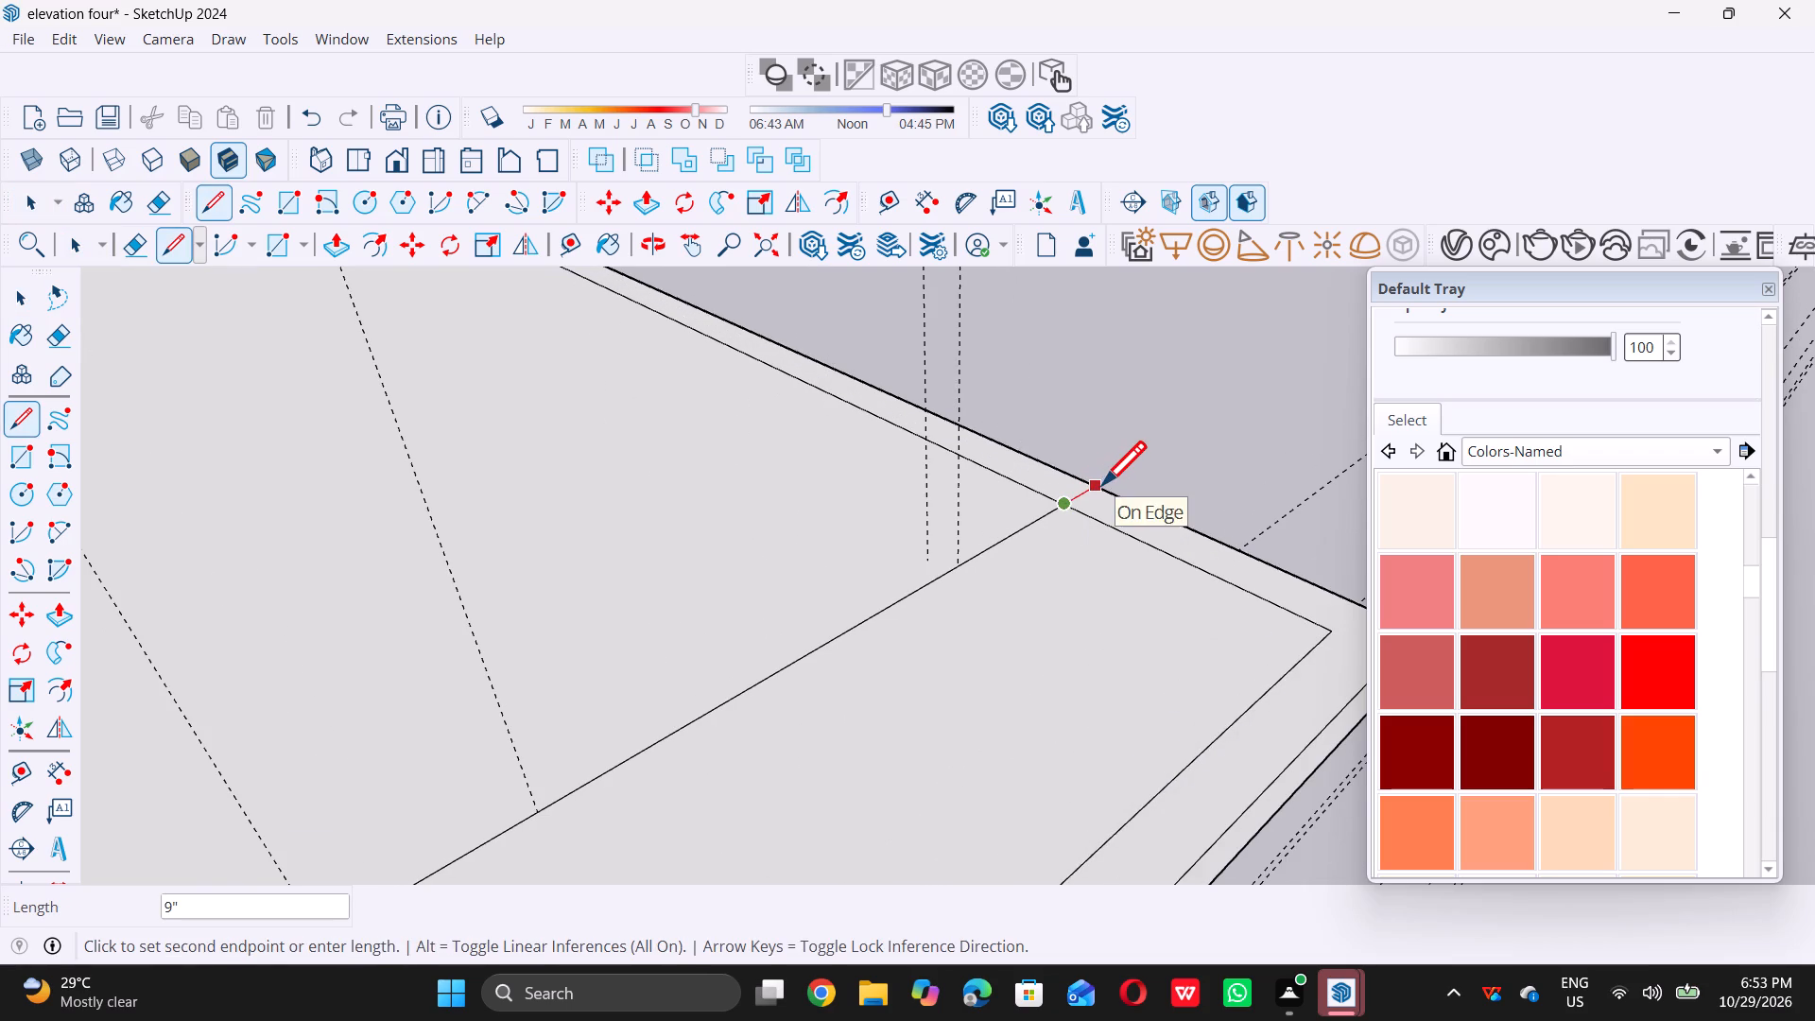
triple_click(1102, 484)
left_click(1102, 484)
key("space")
Place a parallel guide 9" behind the cross-roof line, toward the rear of the roof.
scroll(1093, 501, "down", 15)
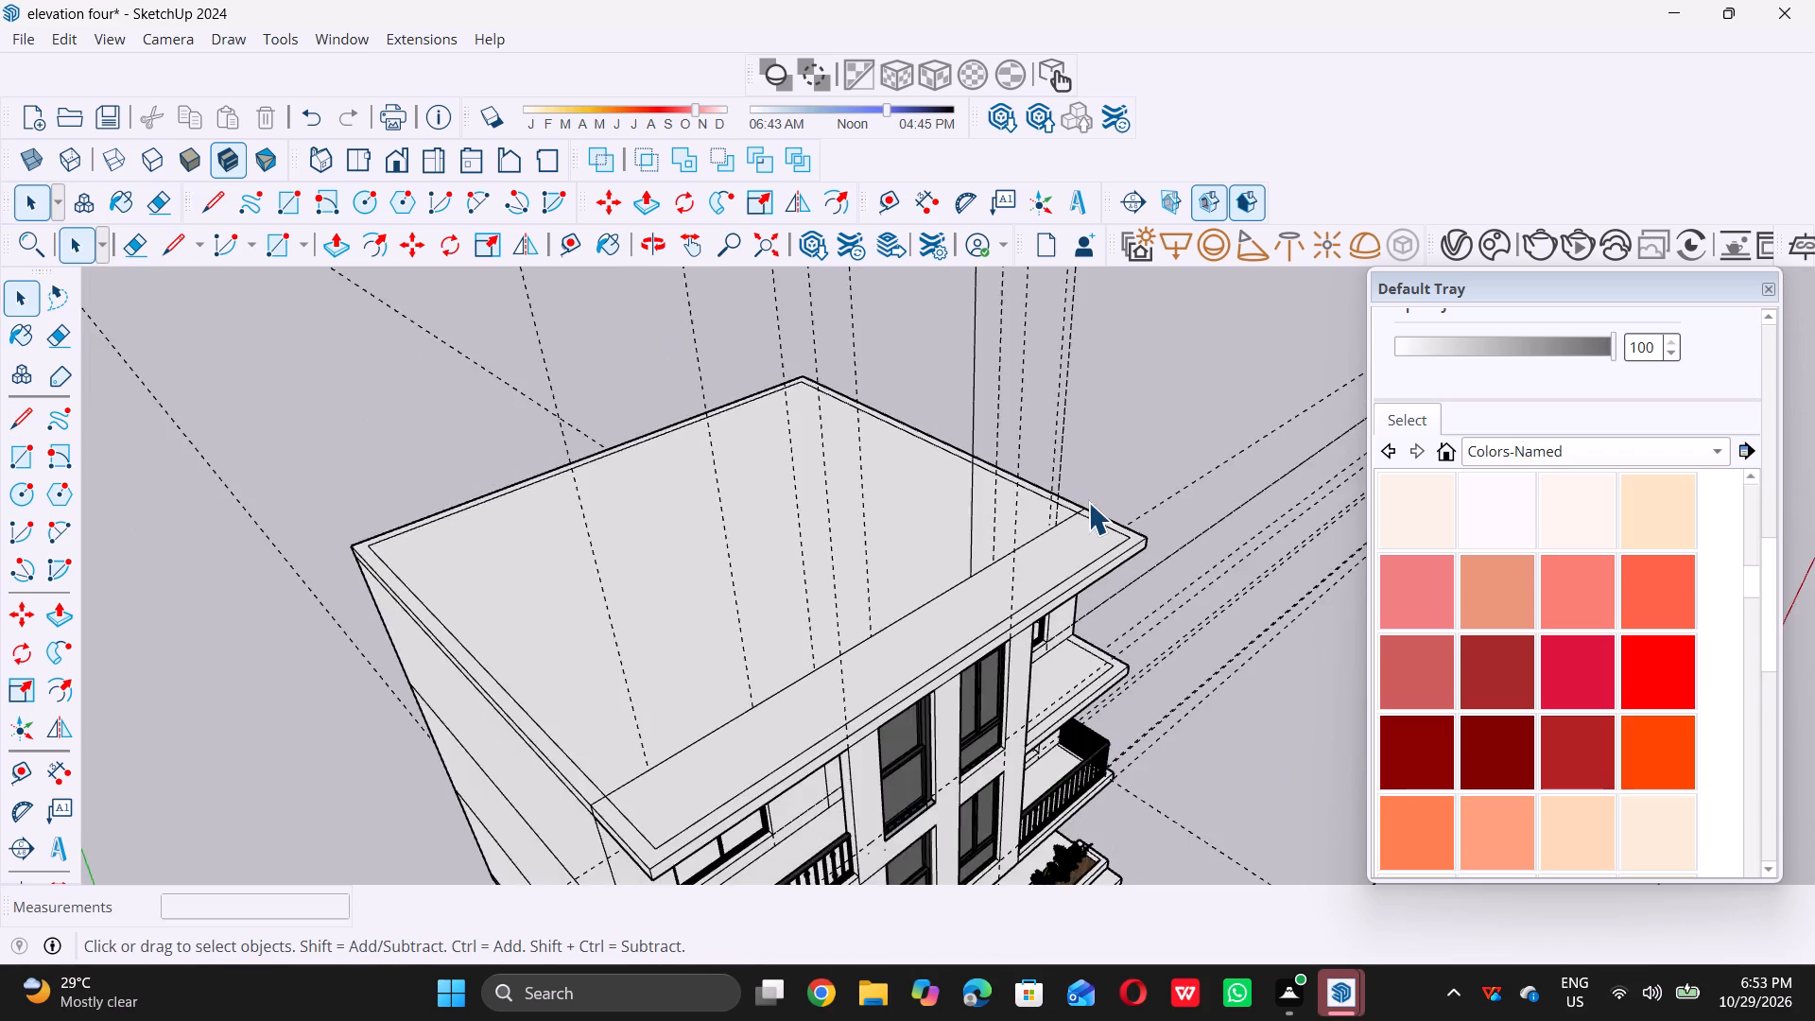
scroll(1088, 502, "down", 4)
scroll(859, 644, "up", 5)
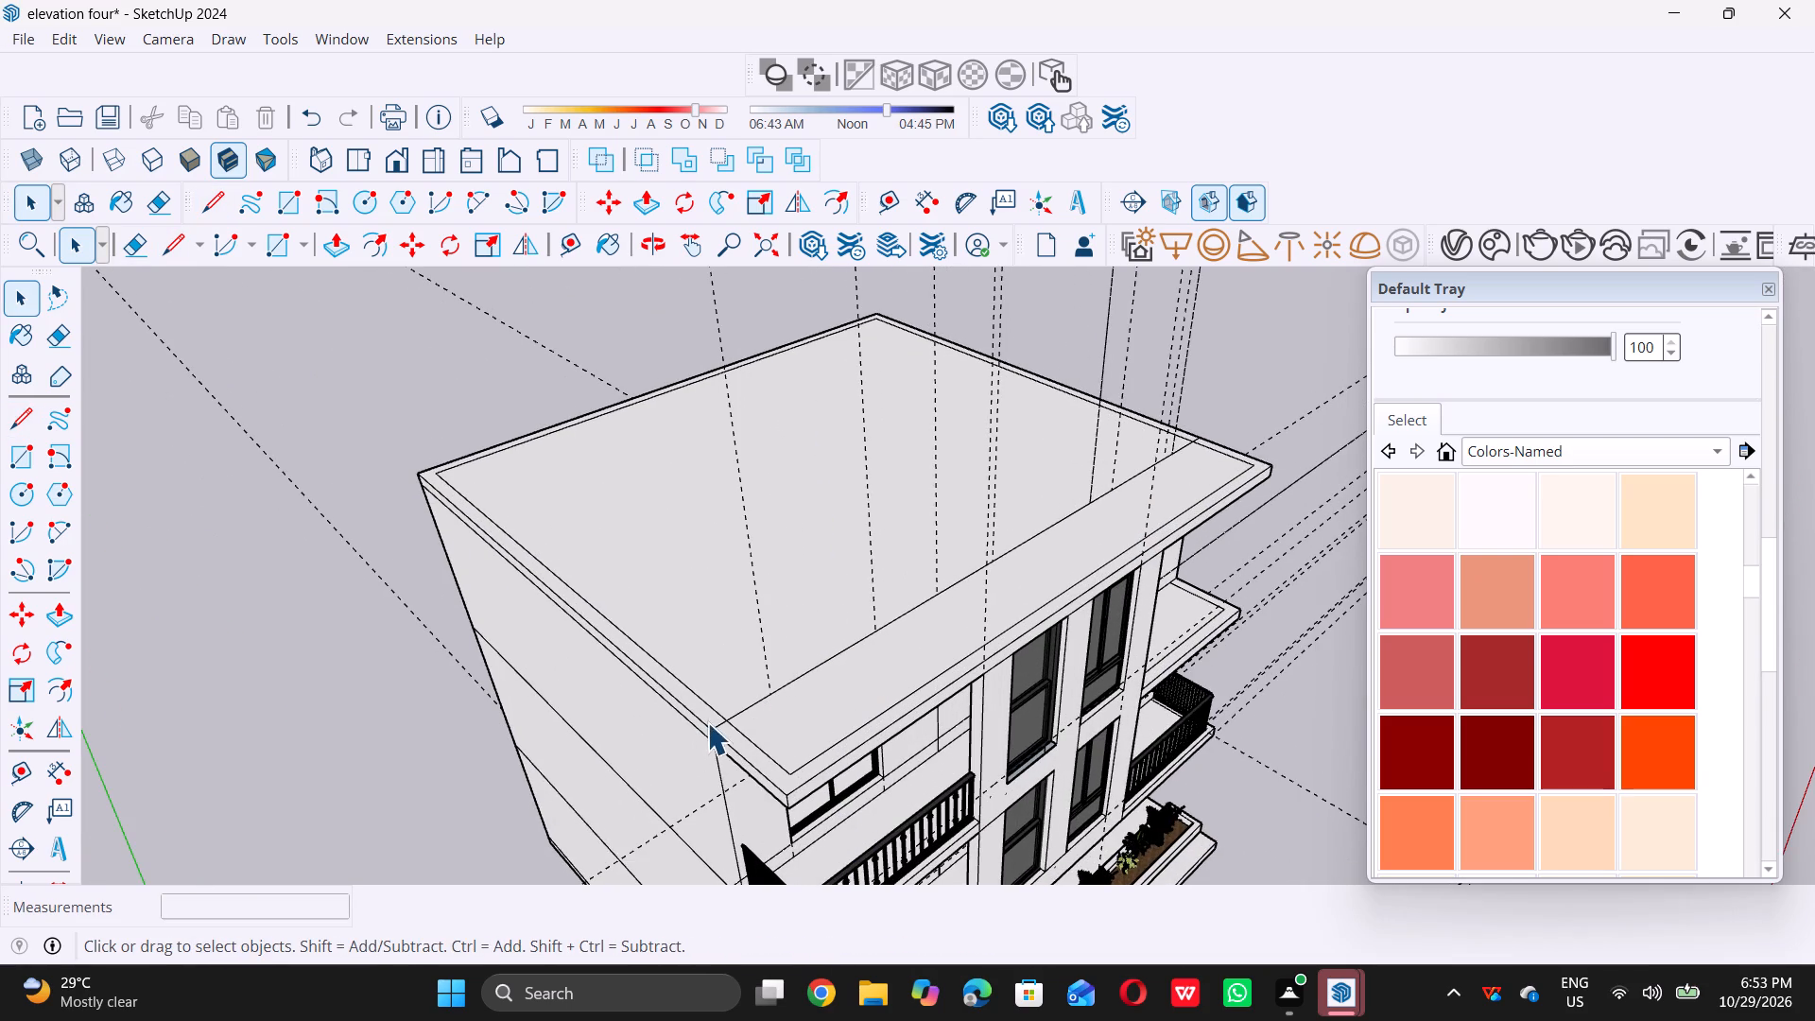
scroll(700, 704, "up", 4)
scroll(700, 705, "down", 5)
middle_click_drag(693, 731, 723, 711)
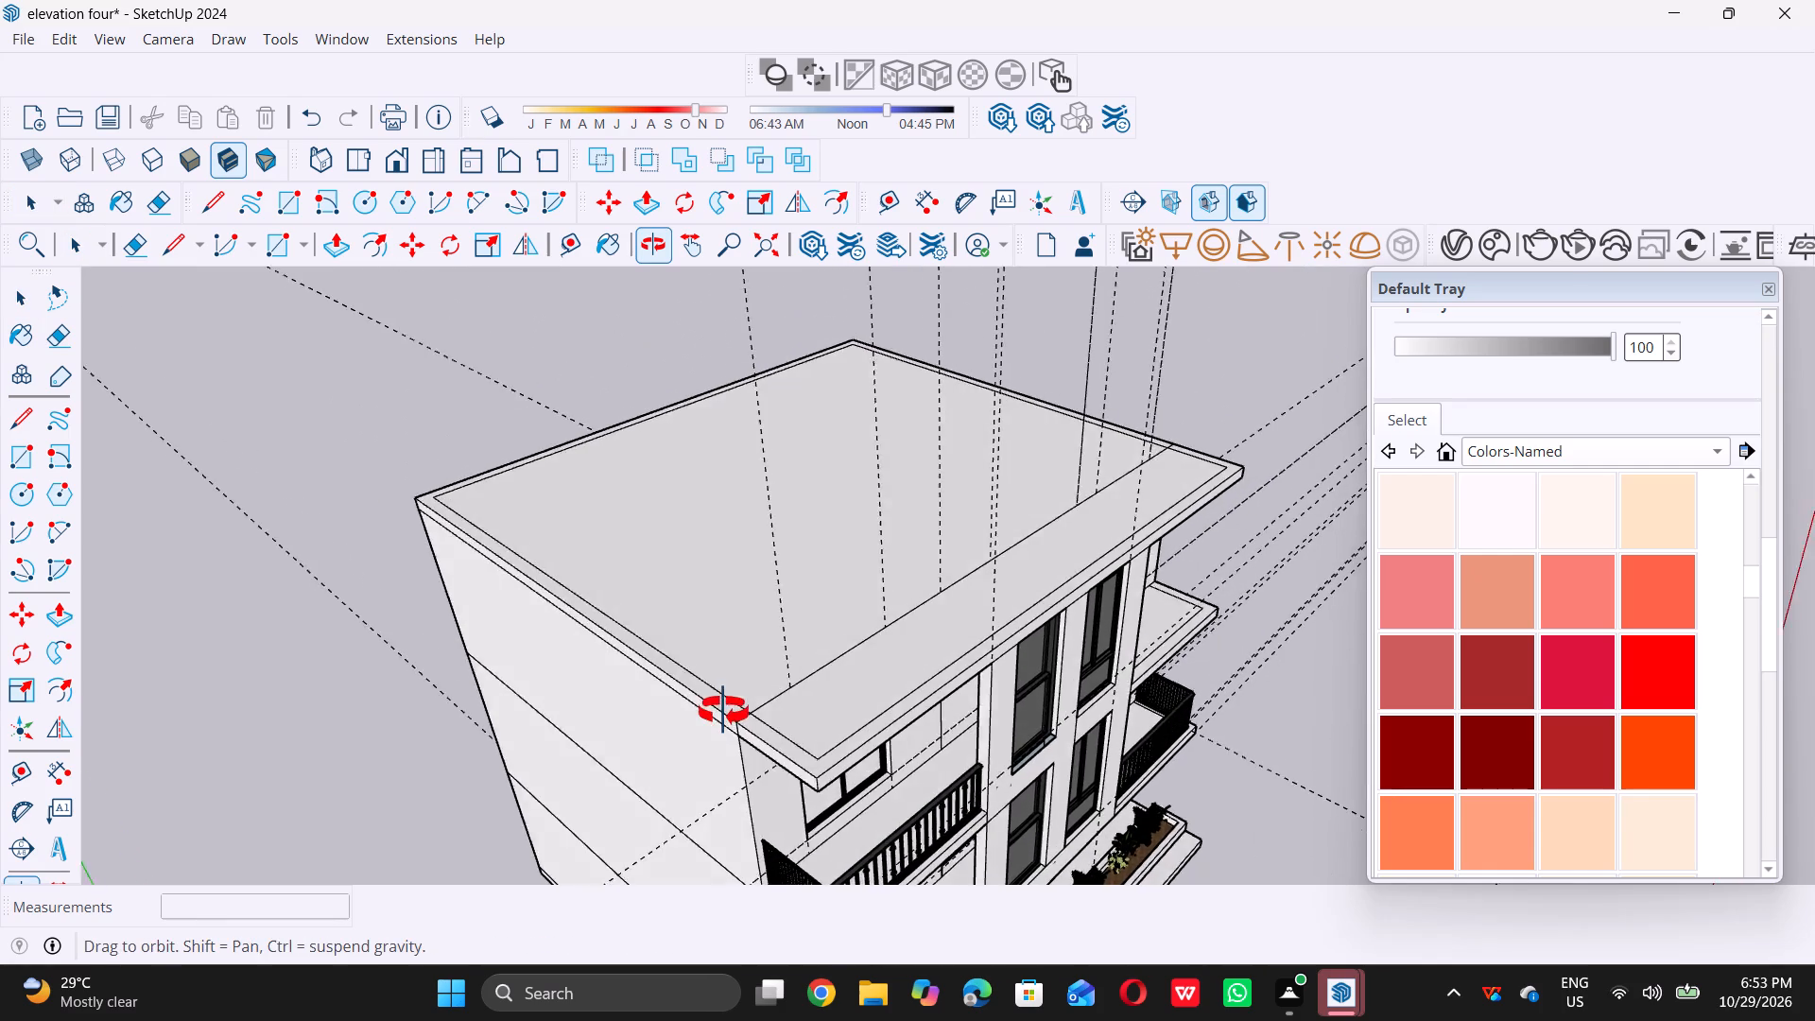
middle_click_drag(723, 711, 757, 710)
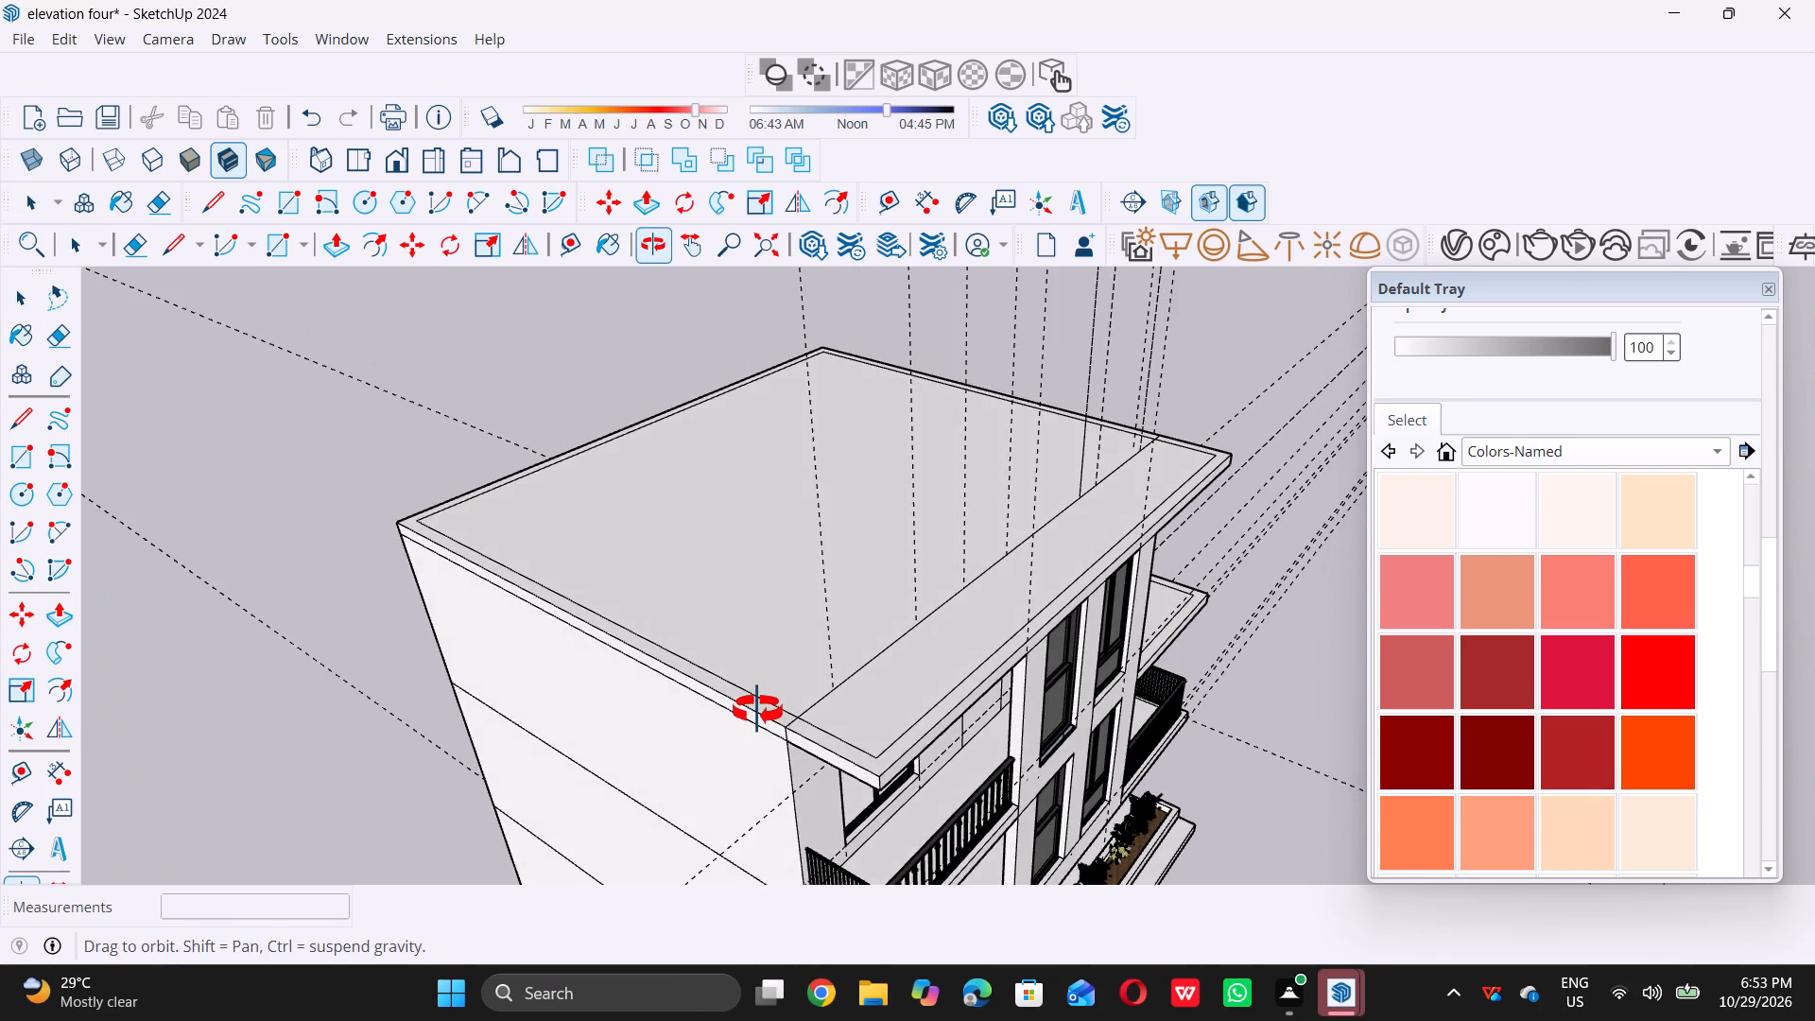
middle_click_drag(757, 710, 778, 741)
scroll(847, 709, "up", 6)
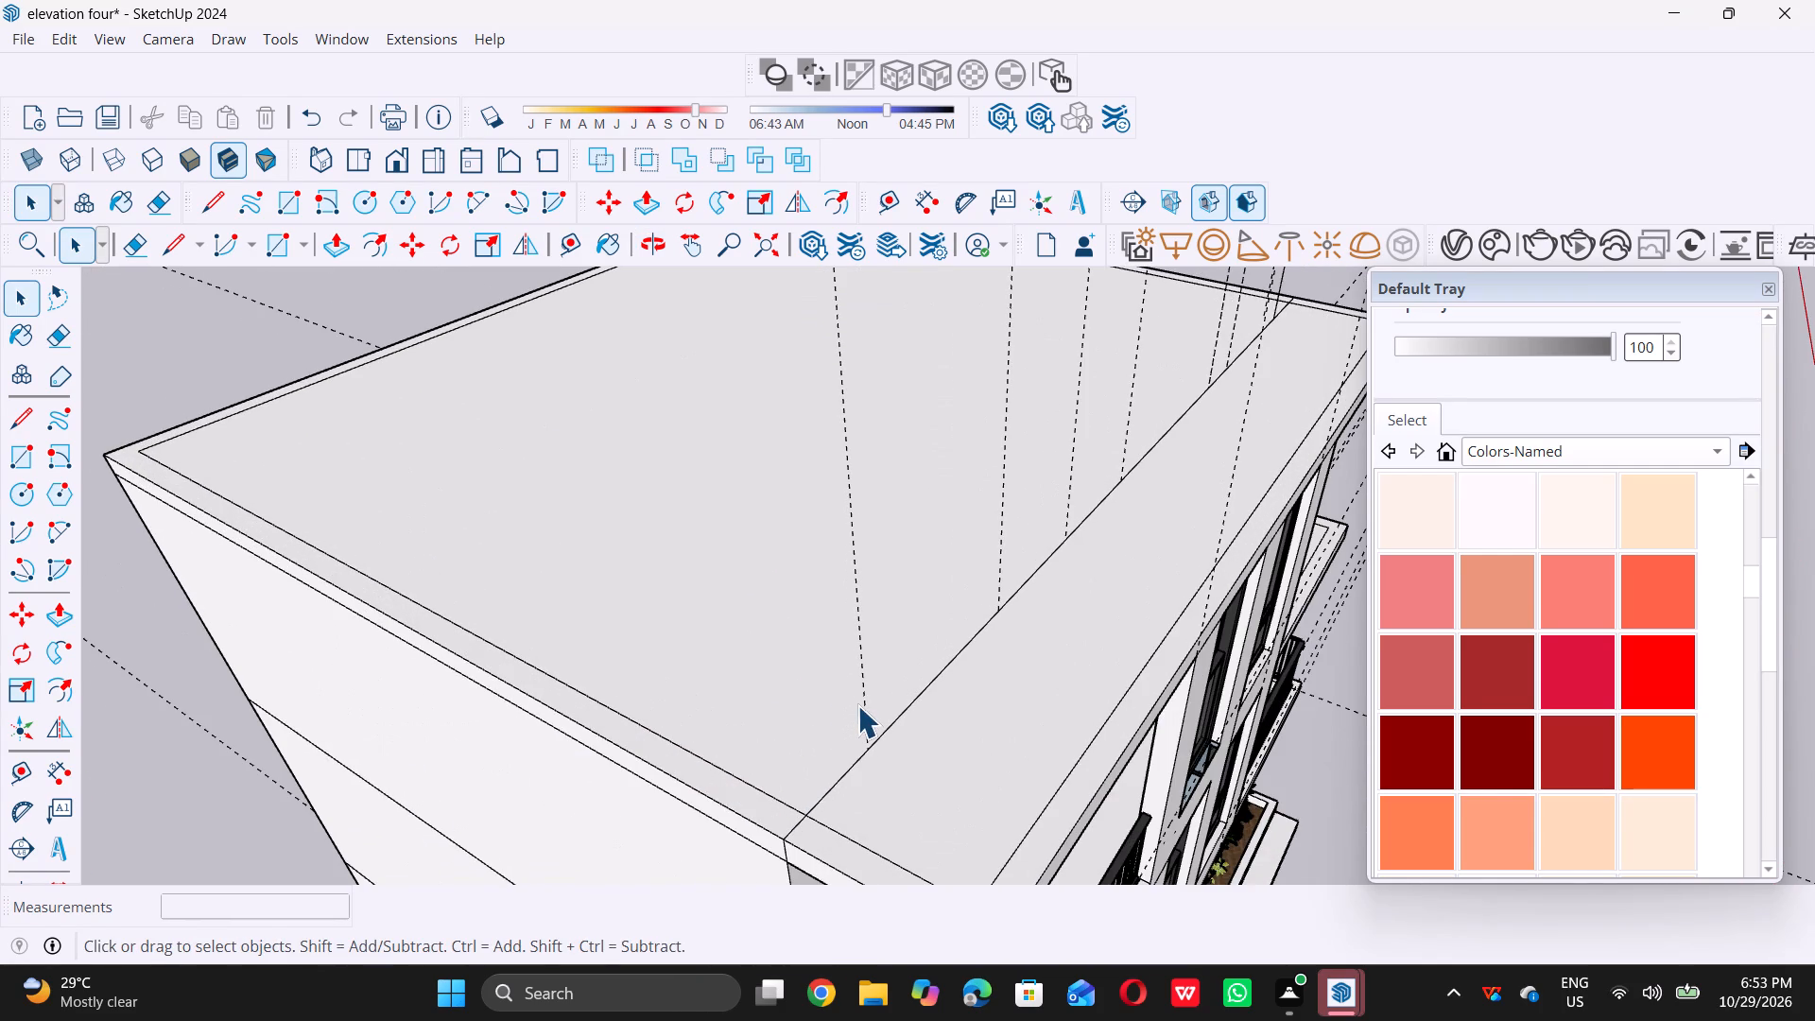
key("t")
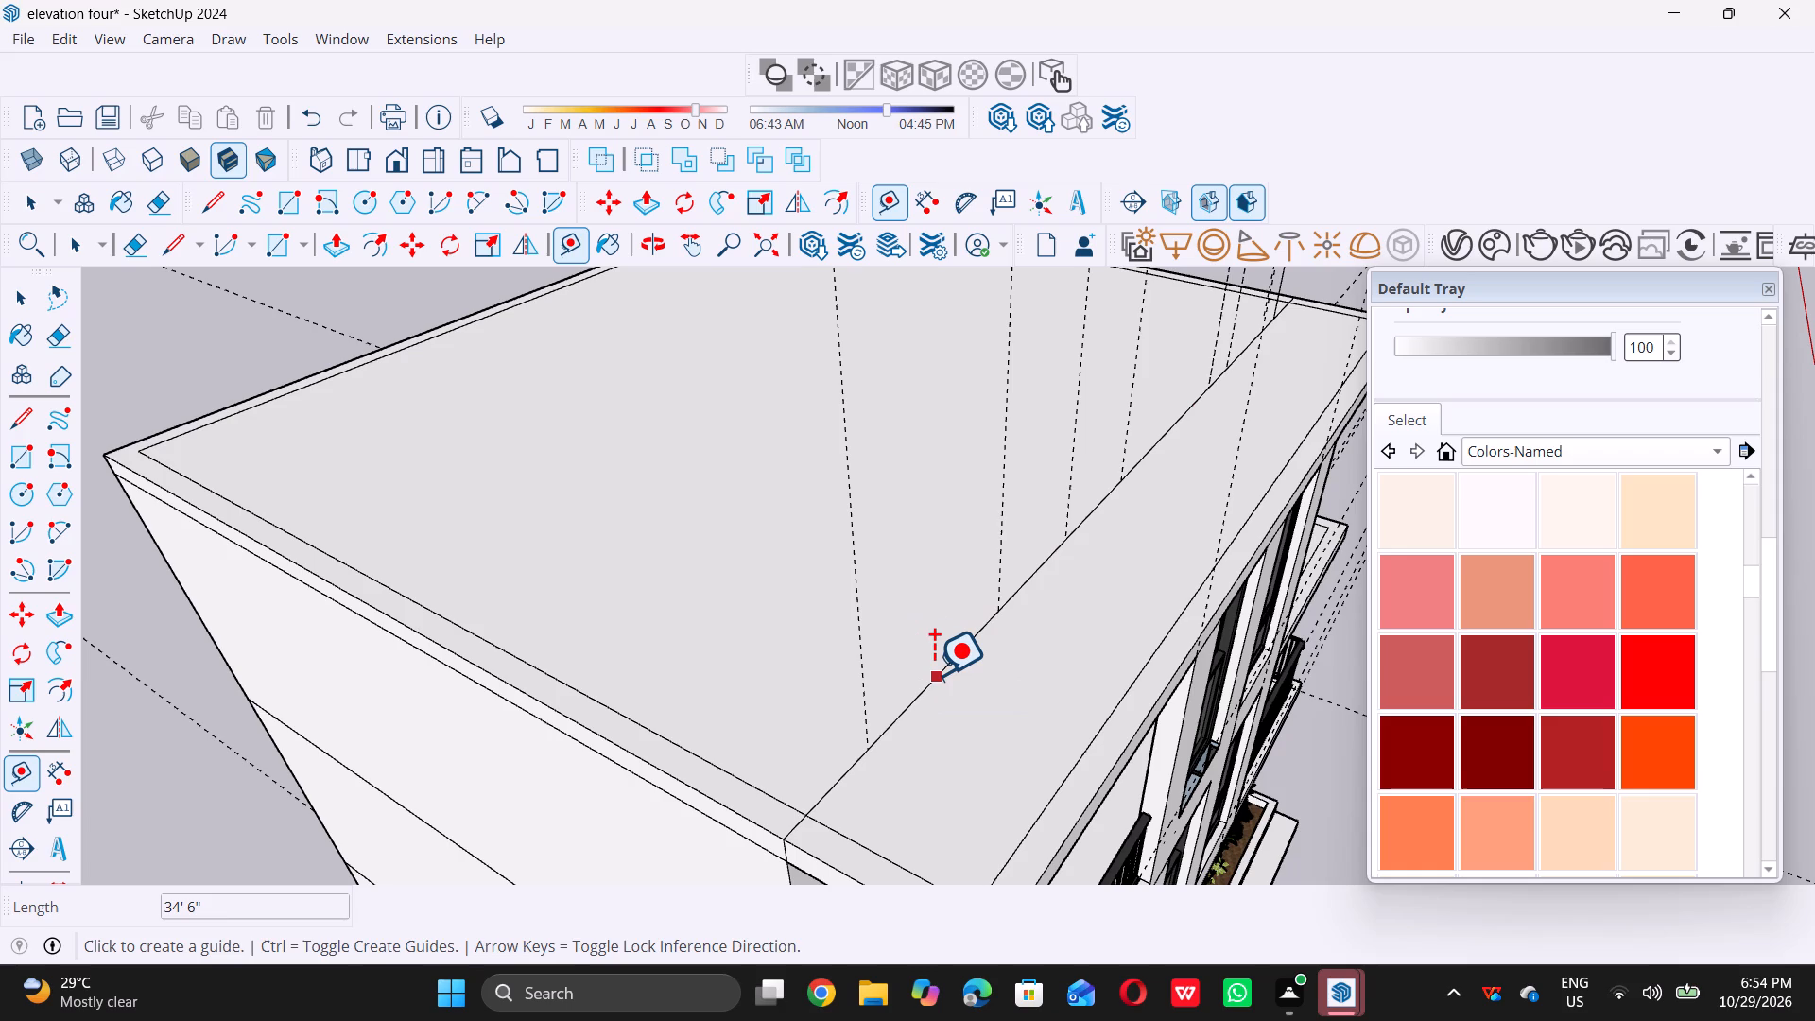
triple_click(934, 674)
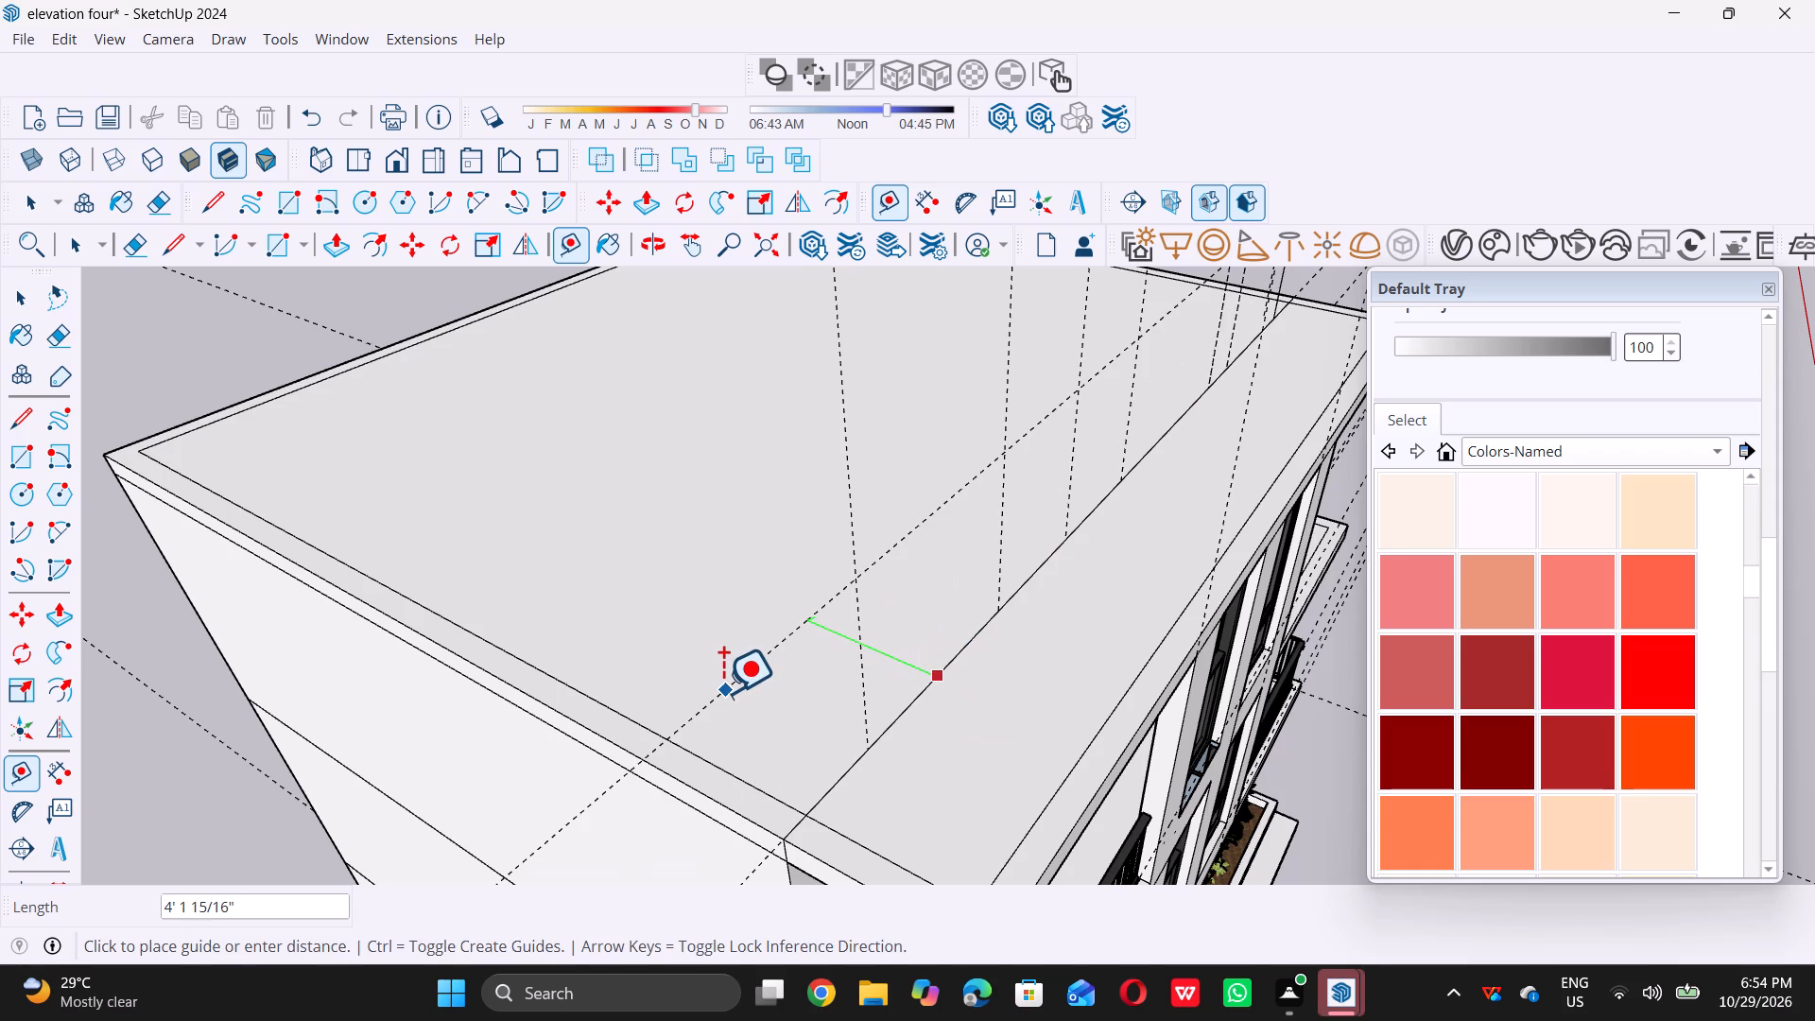
key("9")
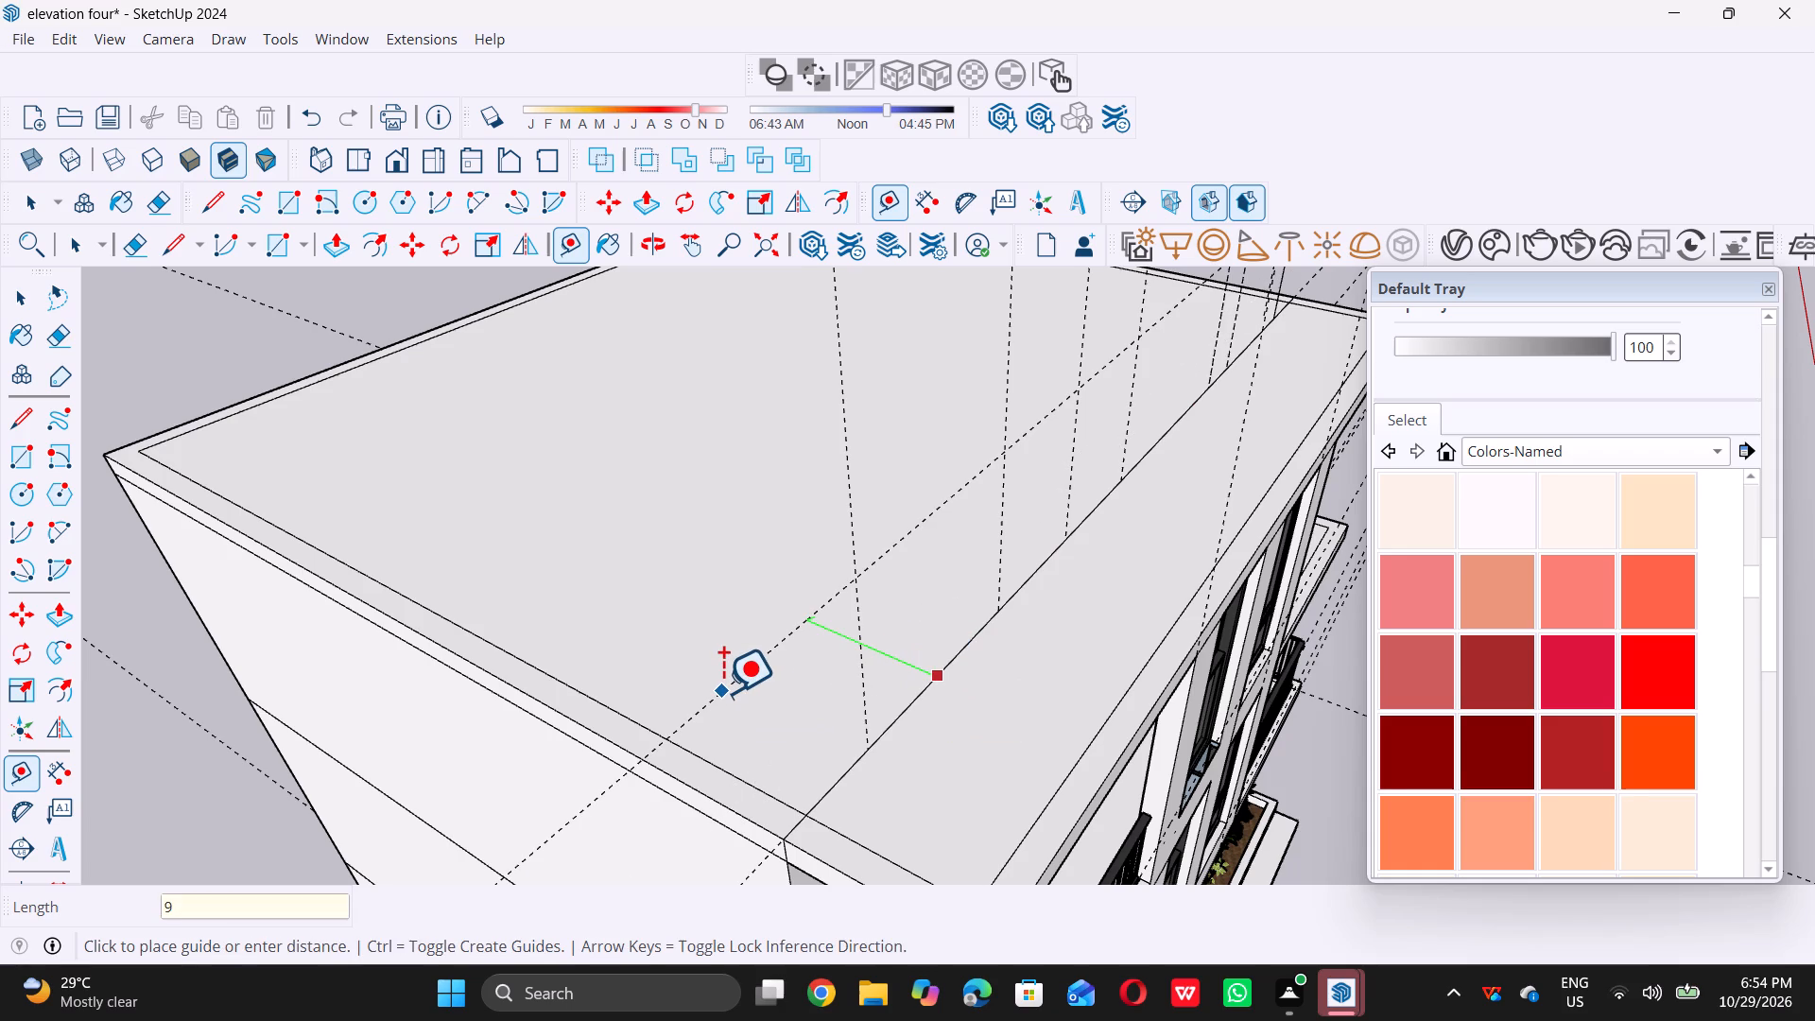
key("shift+quotedbl")
key("Return")
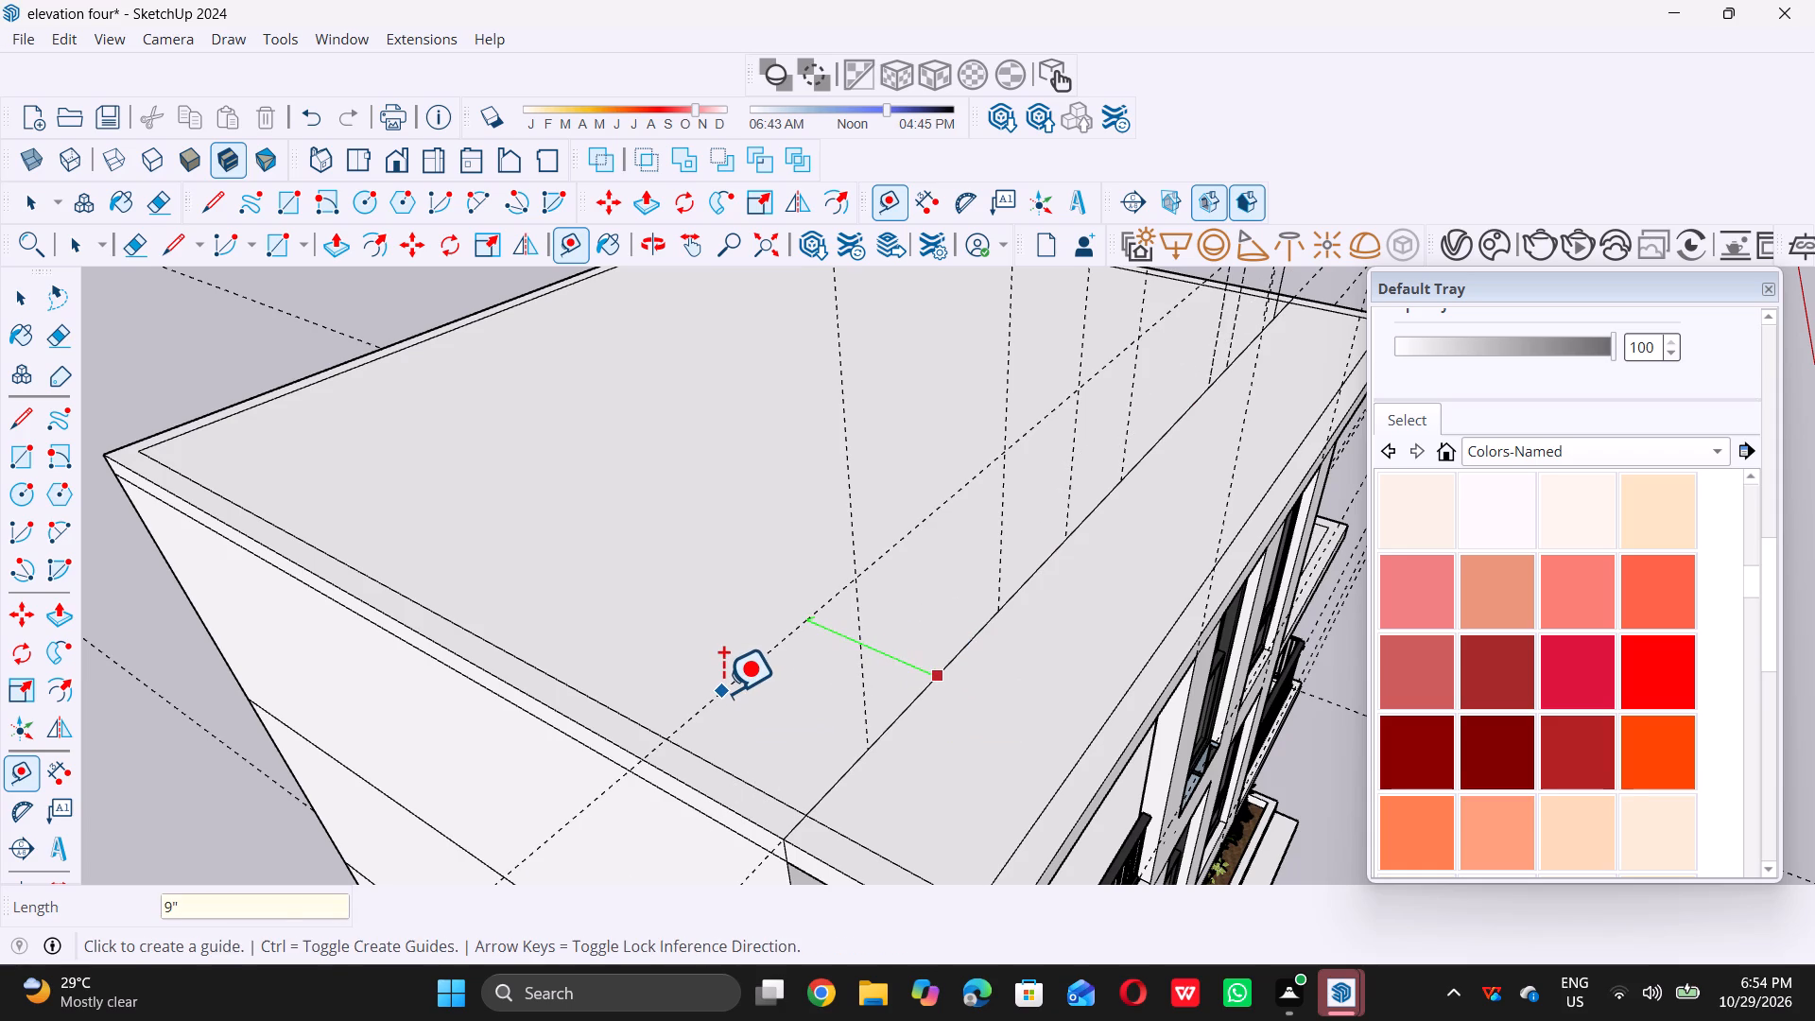
key("space")
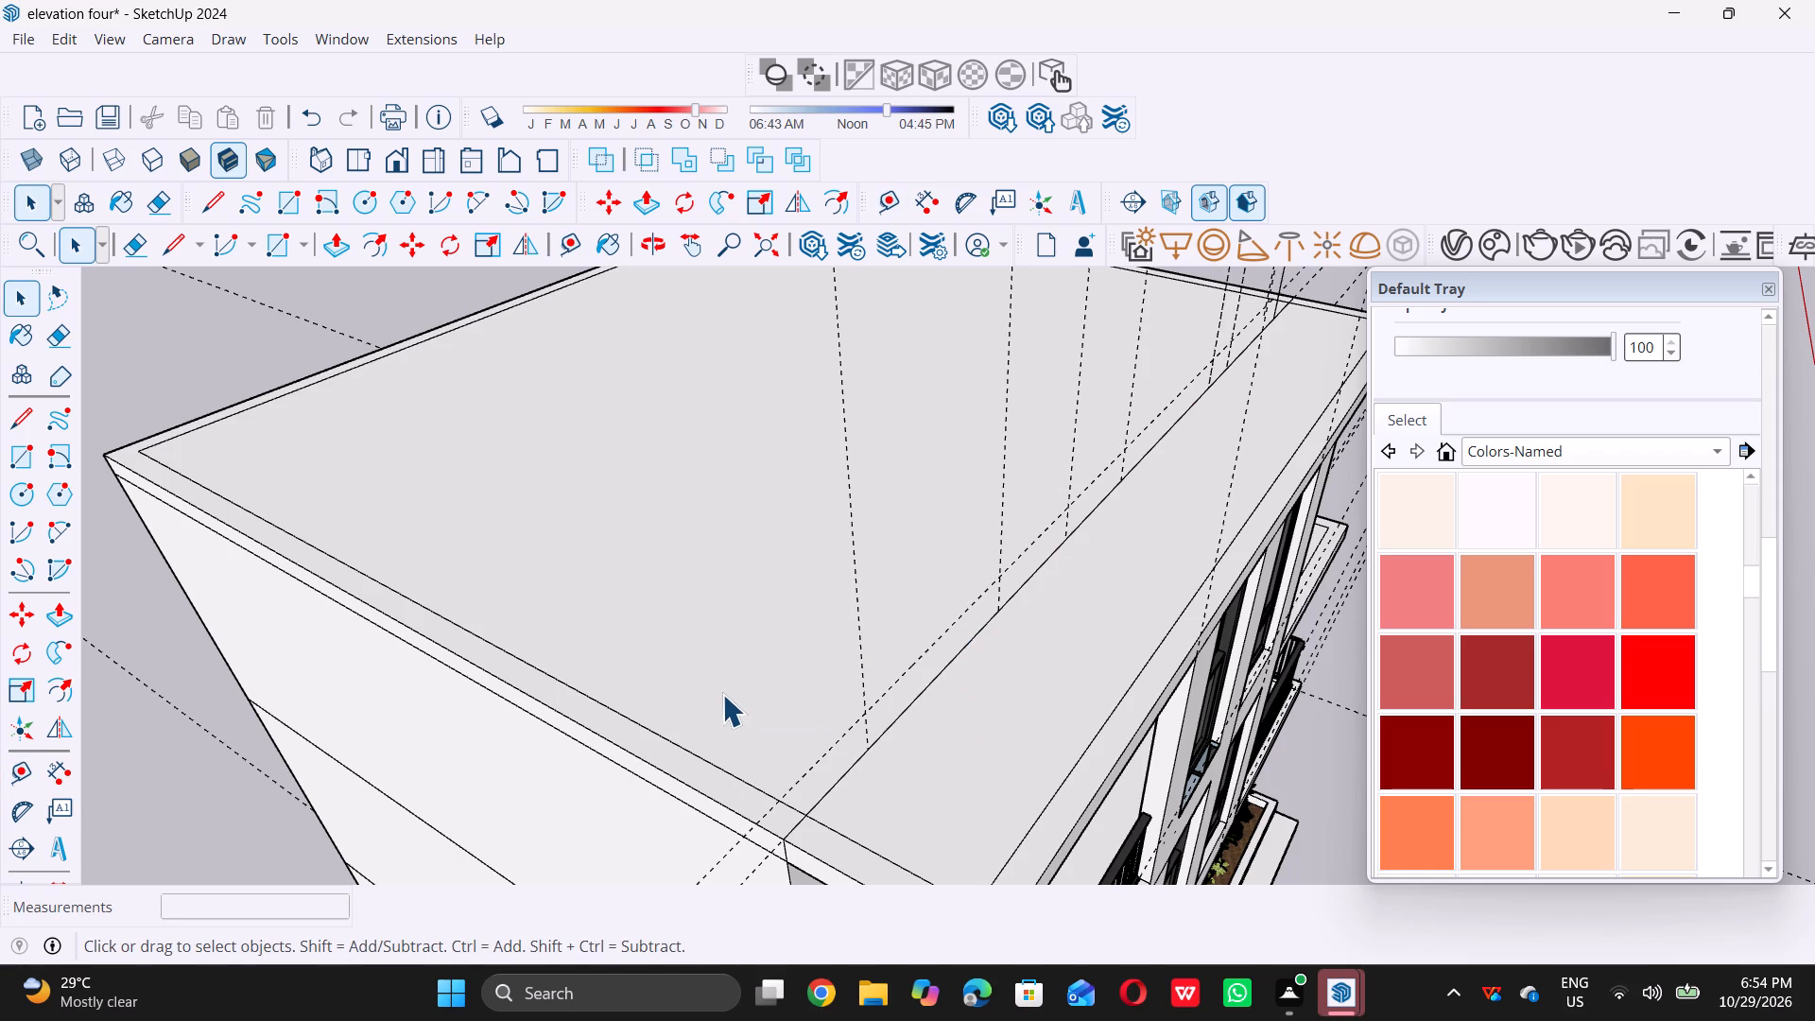
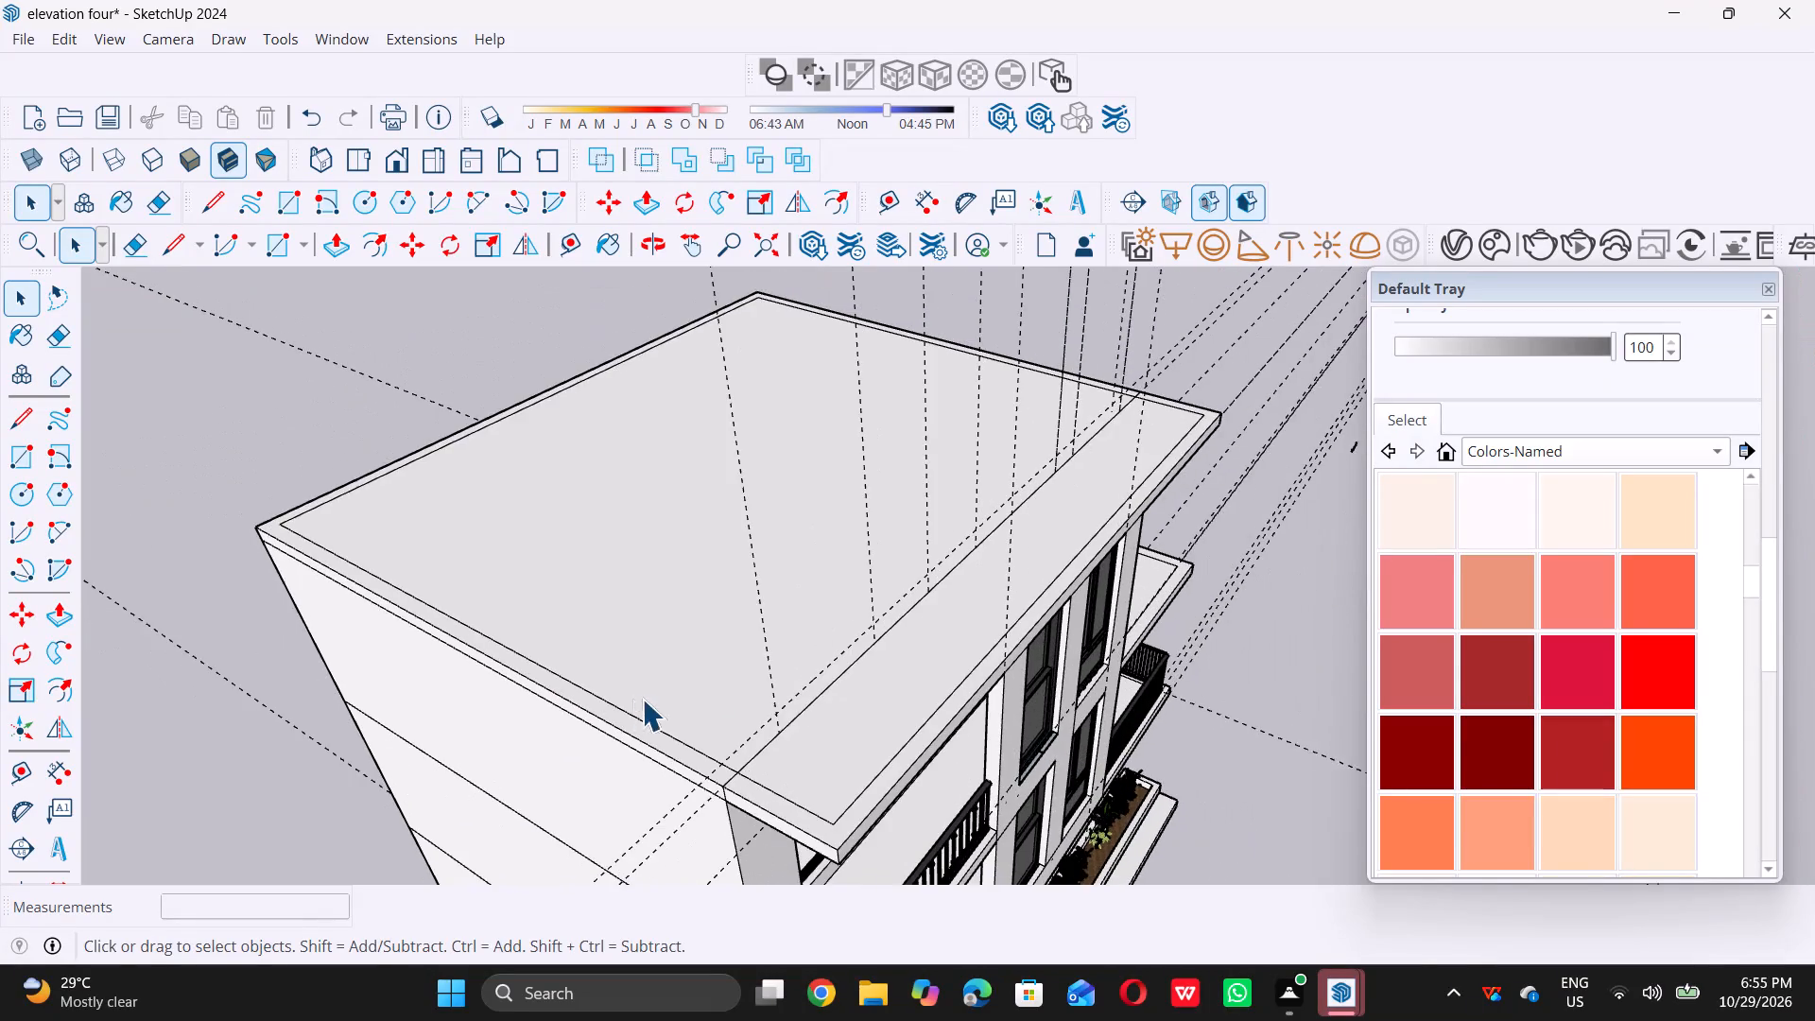
Draw a 9" by 35' 3" rectangle between the cross-roof line and its parallel guide, ending at the slab's far outer edge.
middle_click_drag(773, 678, 739, 700)
scroll(727, 707, "up", 1)
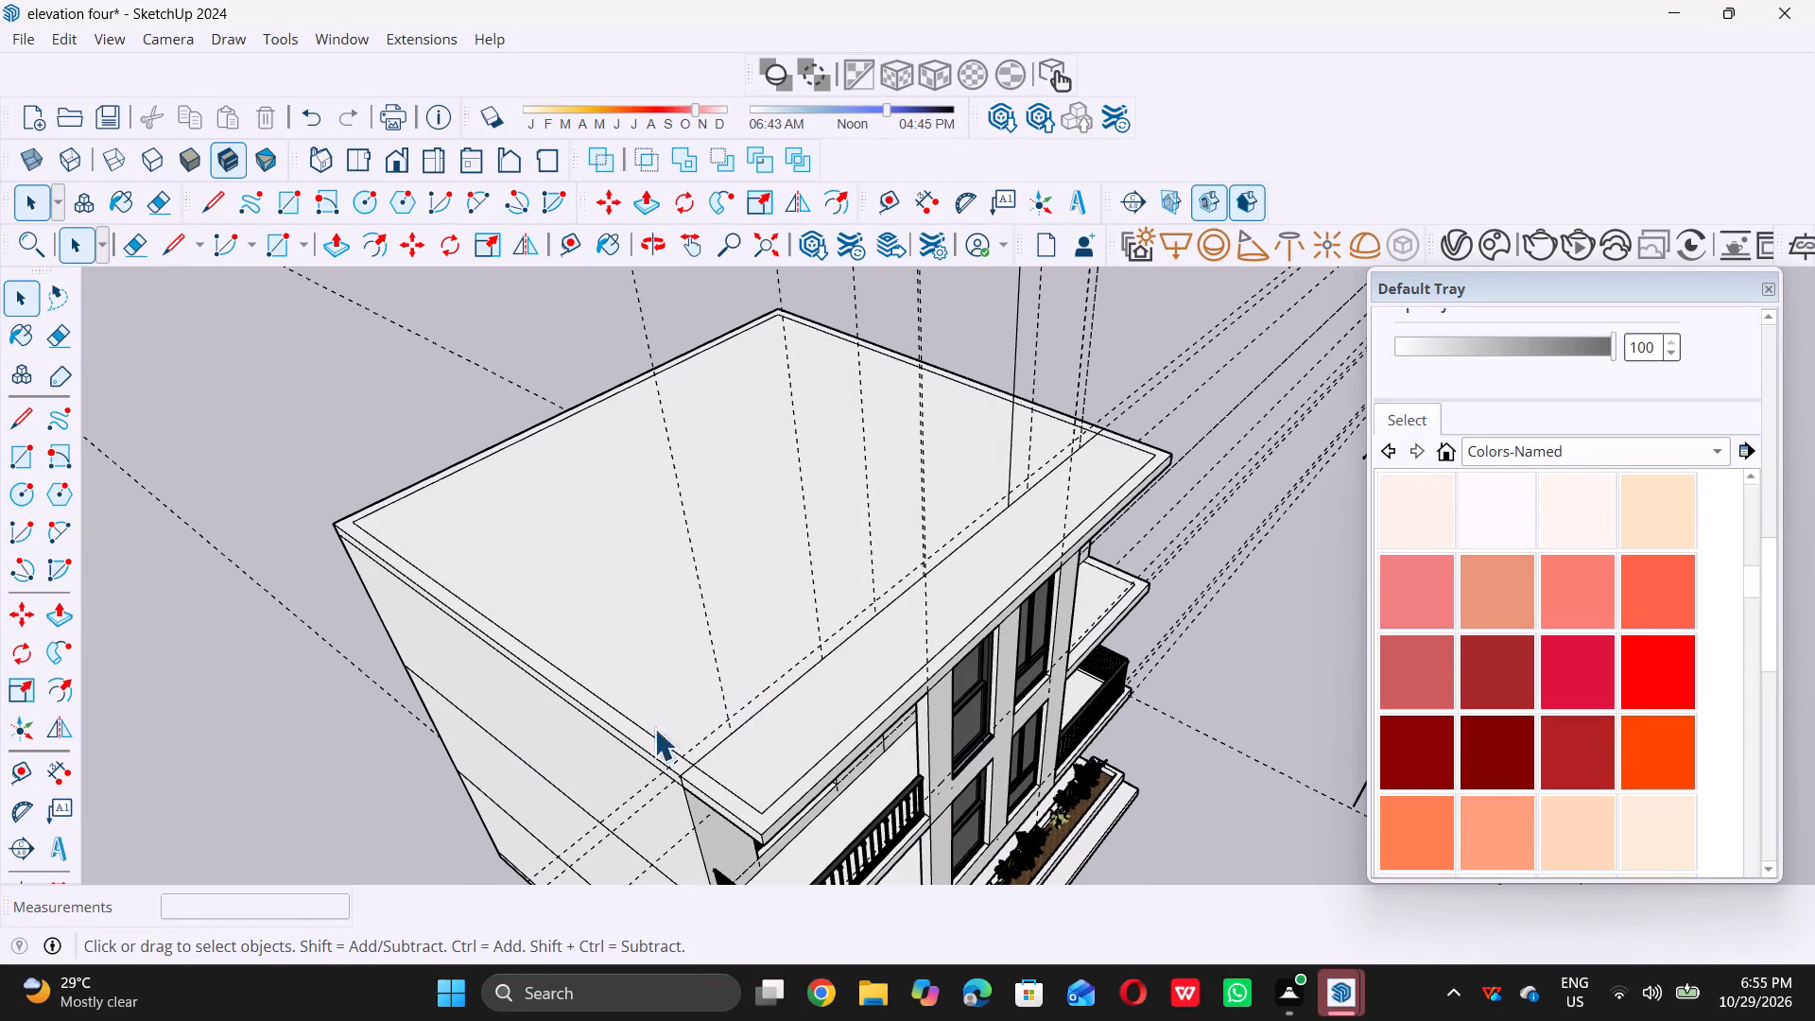
key("r")
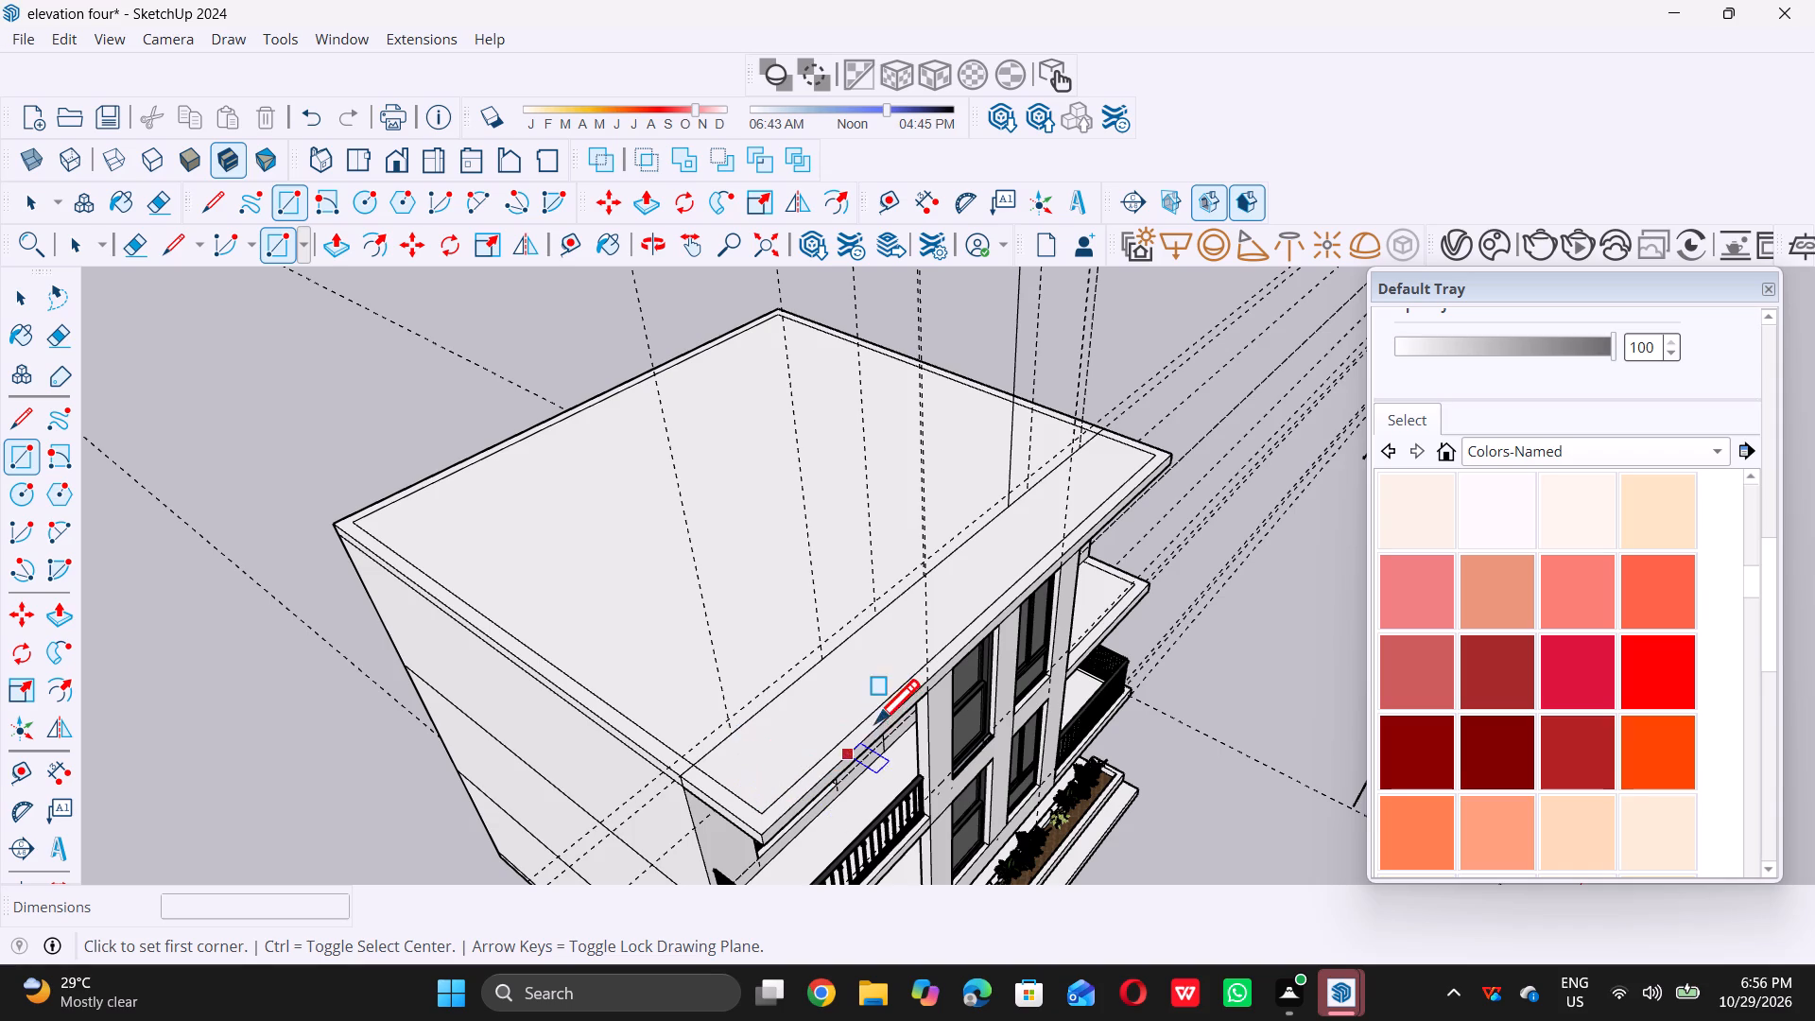
scroll(769, 741, "up", 5)
scroll(665, 773, "up", 13)
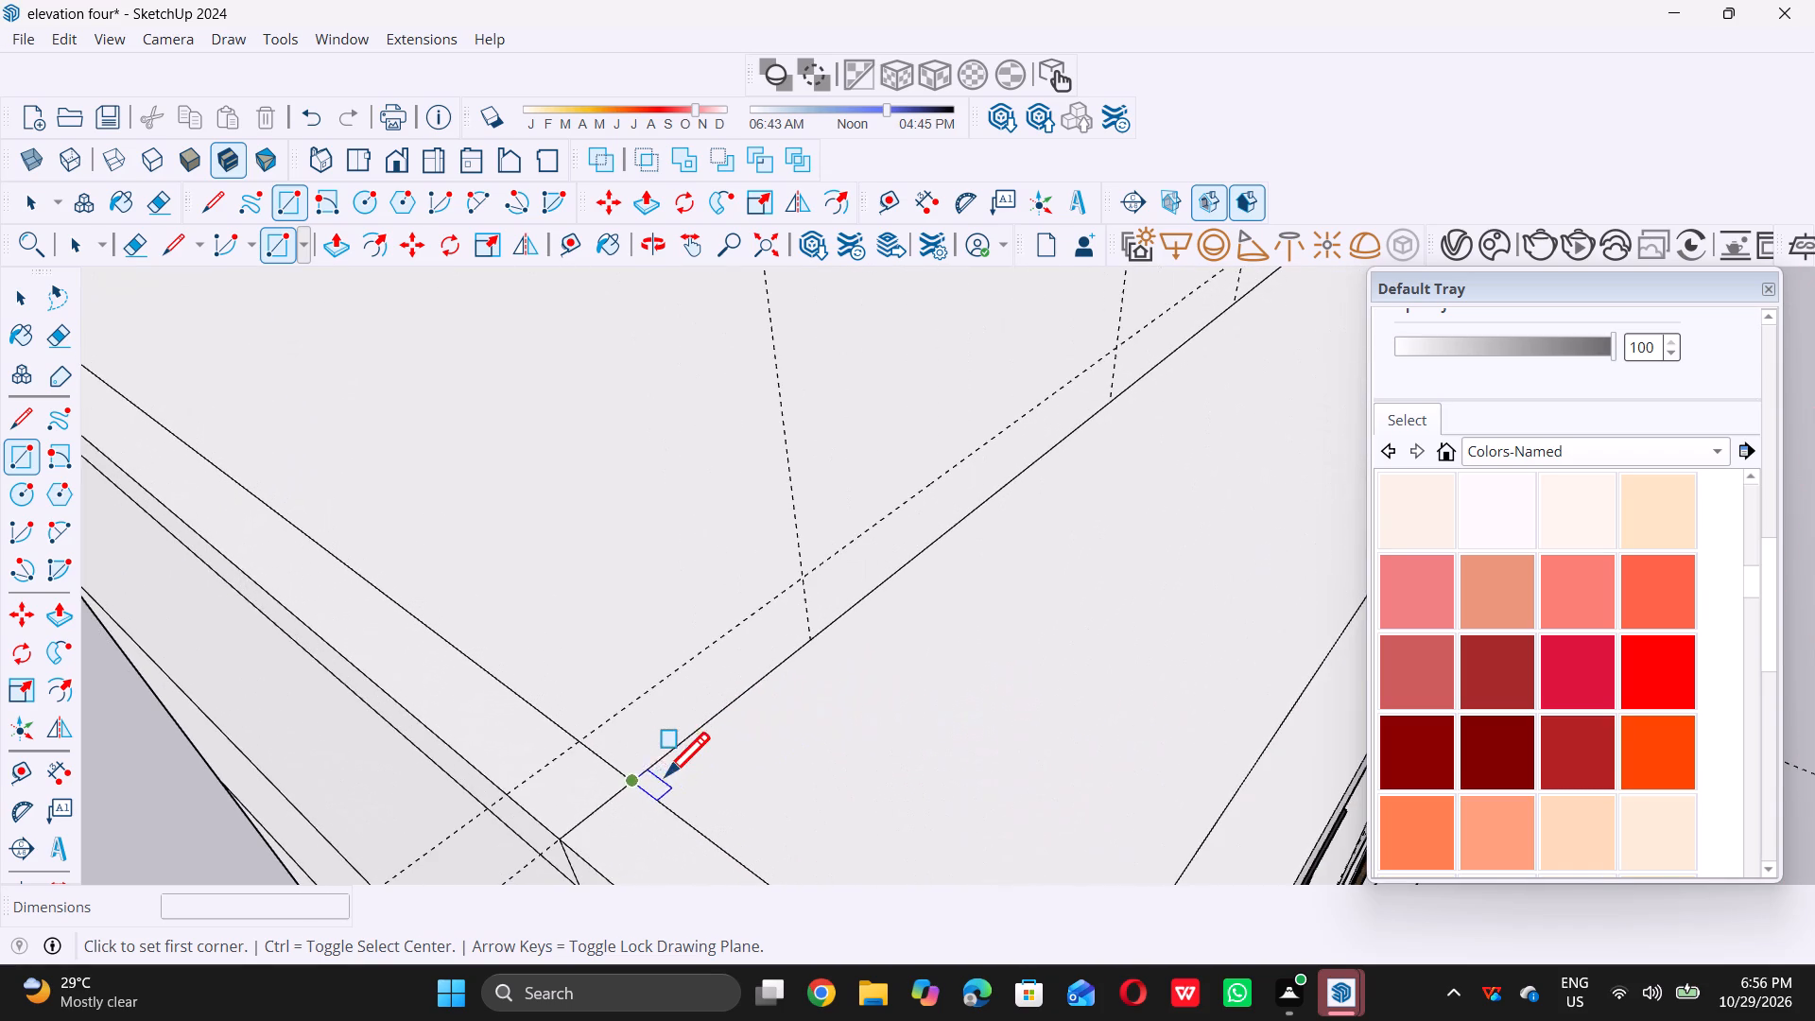
double_click(633, 778)
scroll(633, 778, "down", 12)
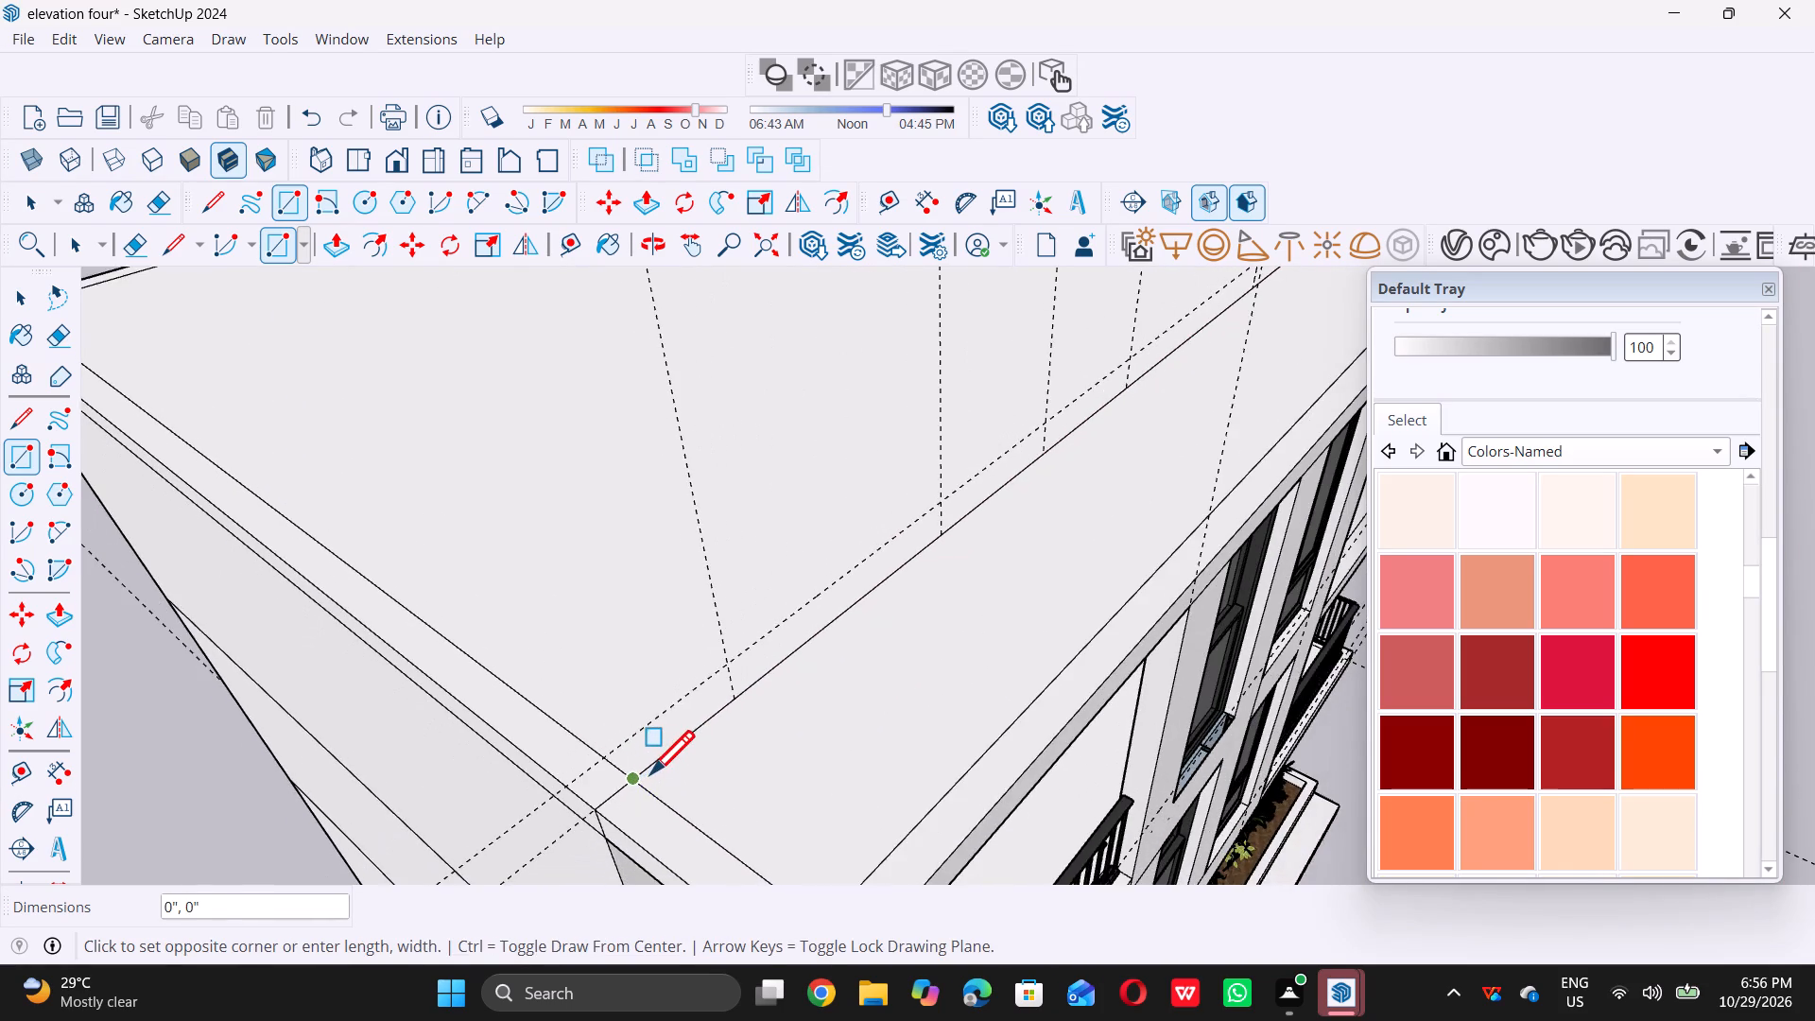
scroll(650, 773, "down", 12)
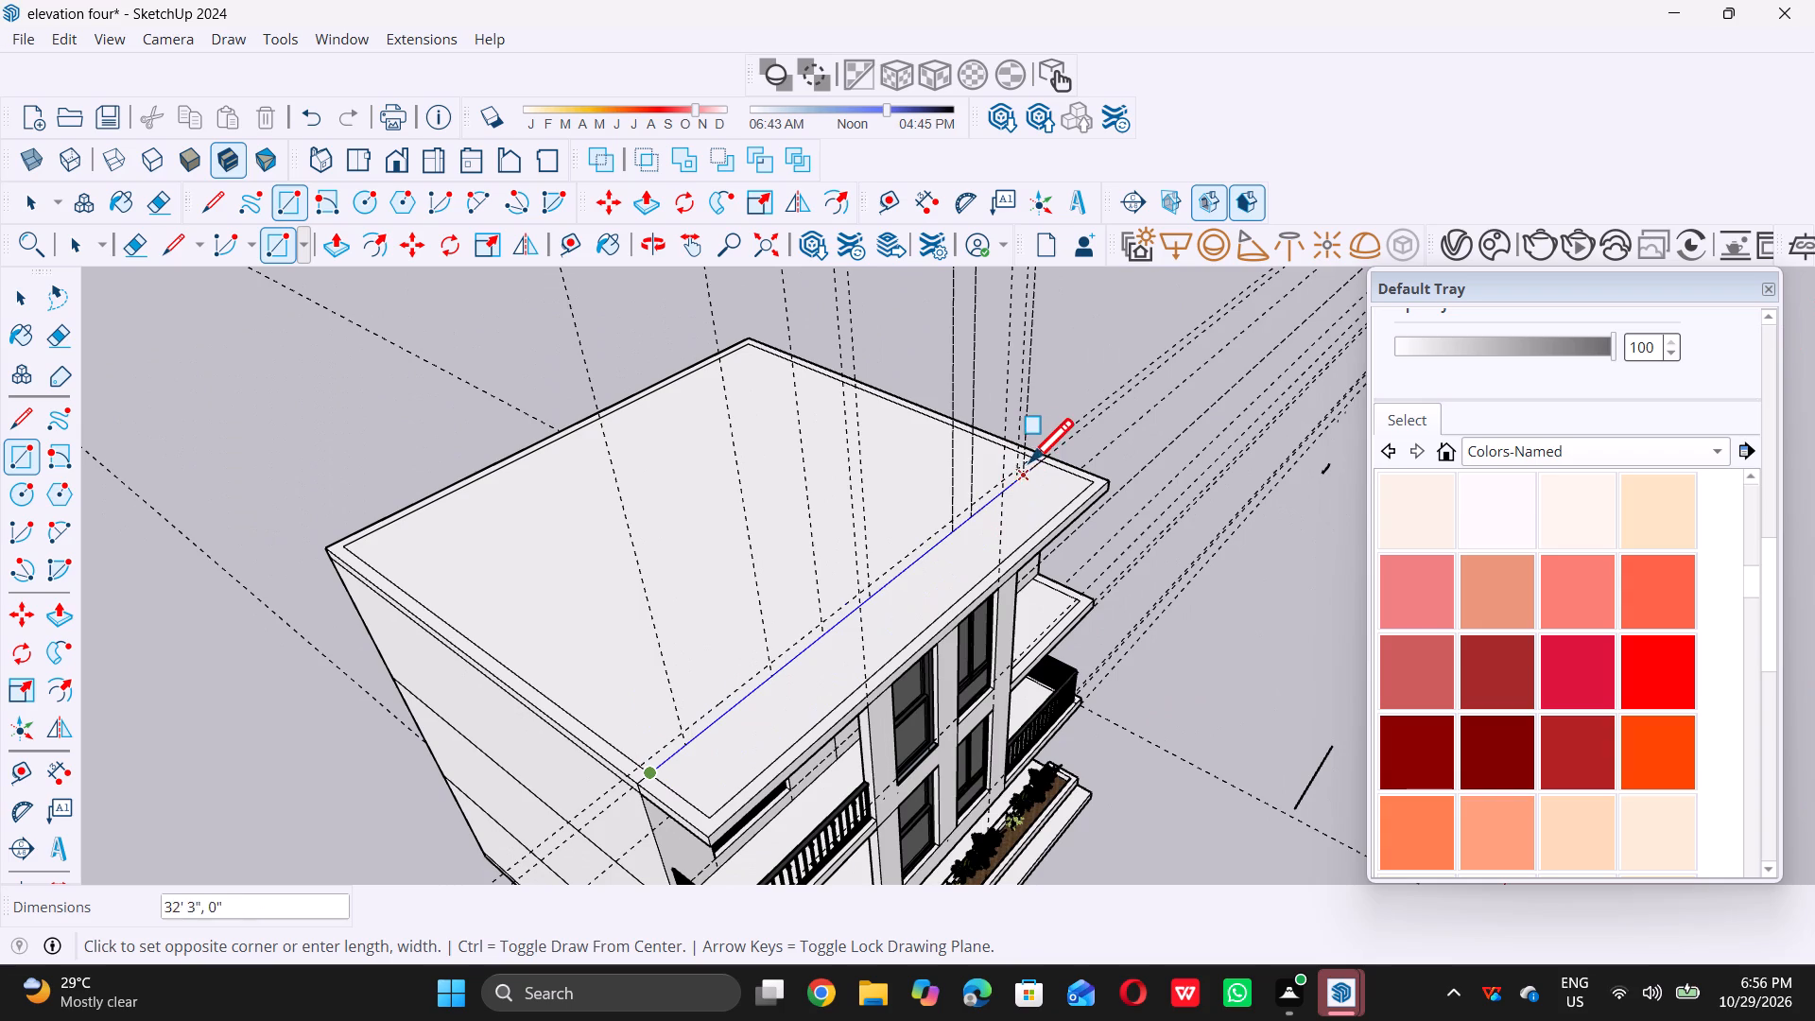
scroll(1046, 445, "up", 9)
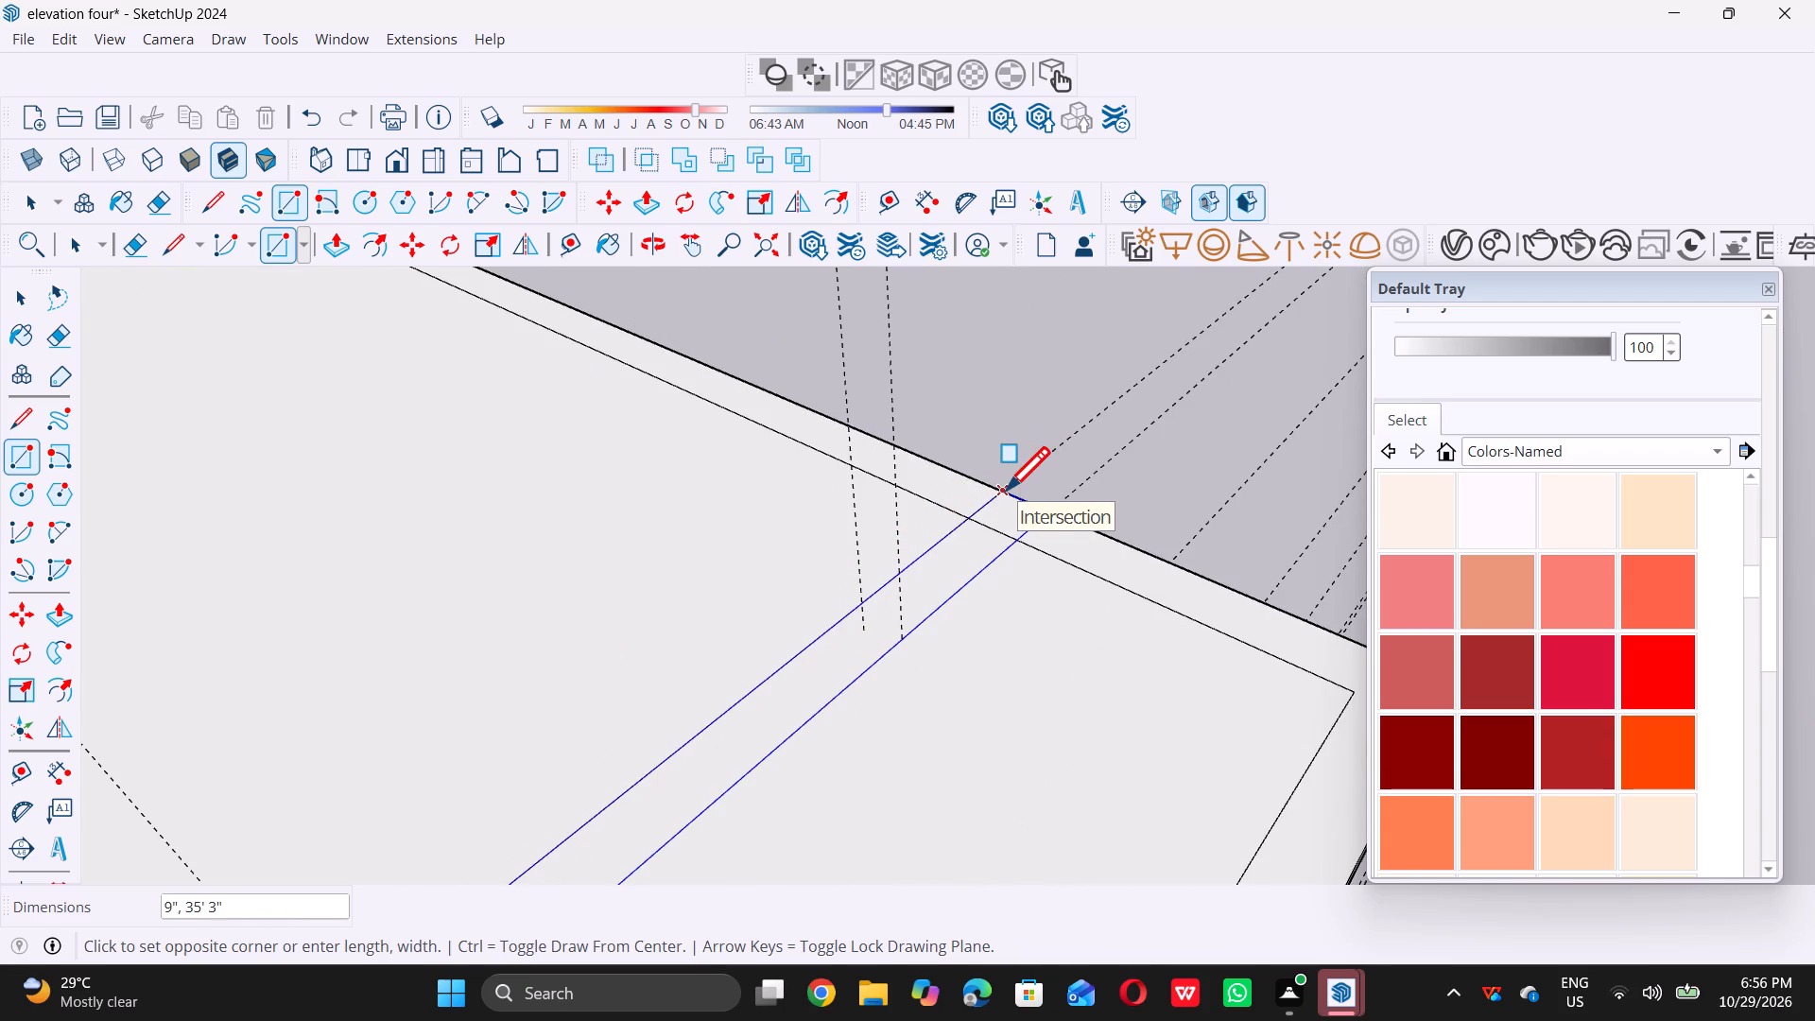
left_click(1006, 490)
scroll(1046, 468, "down", 13)
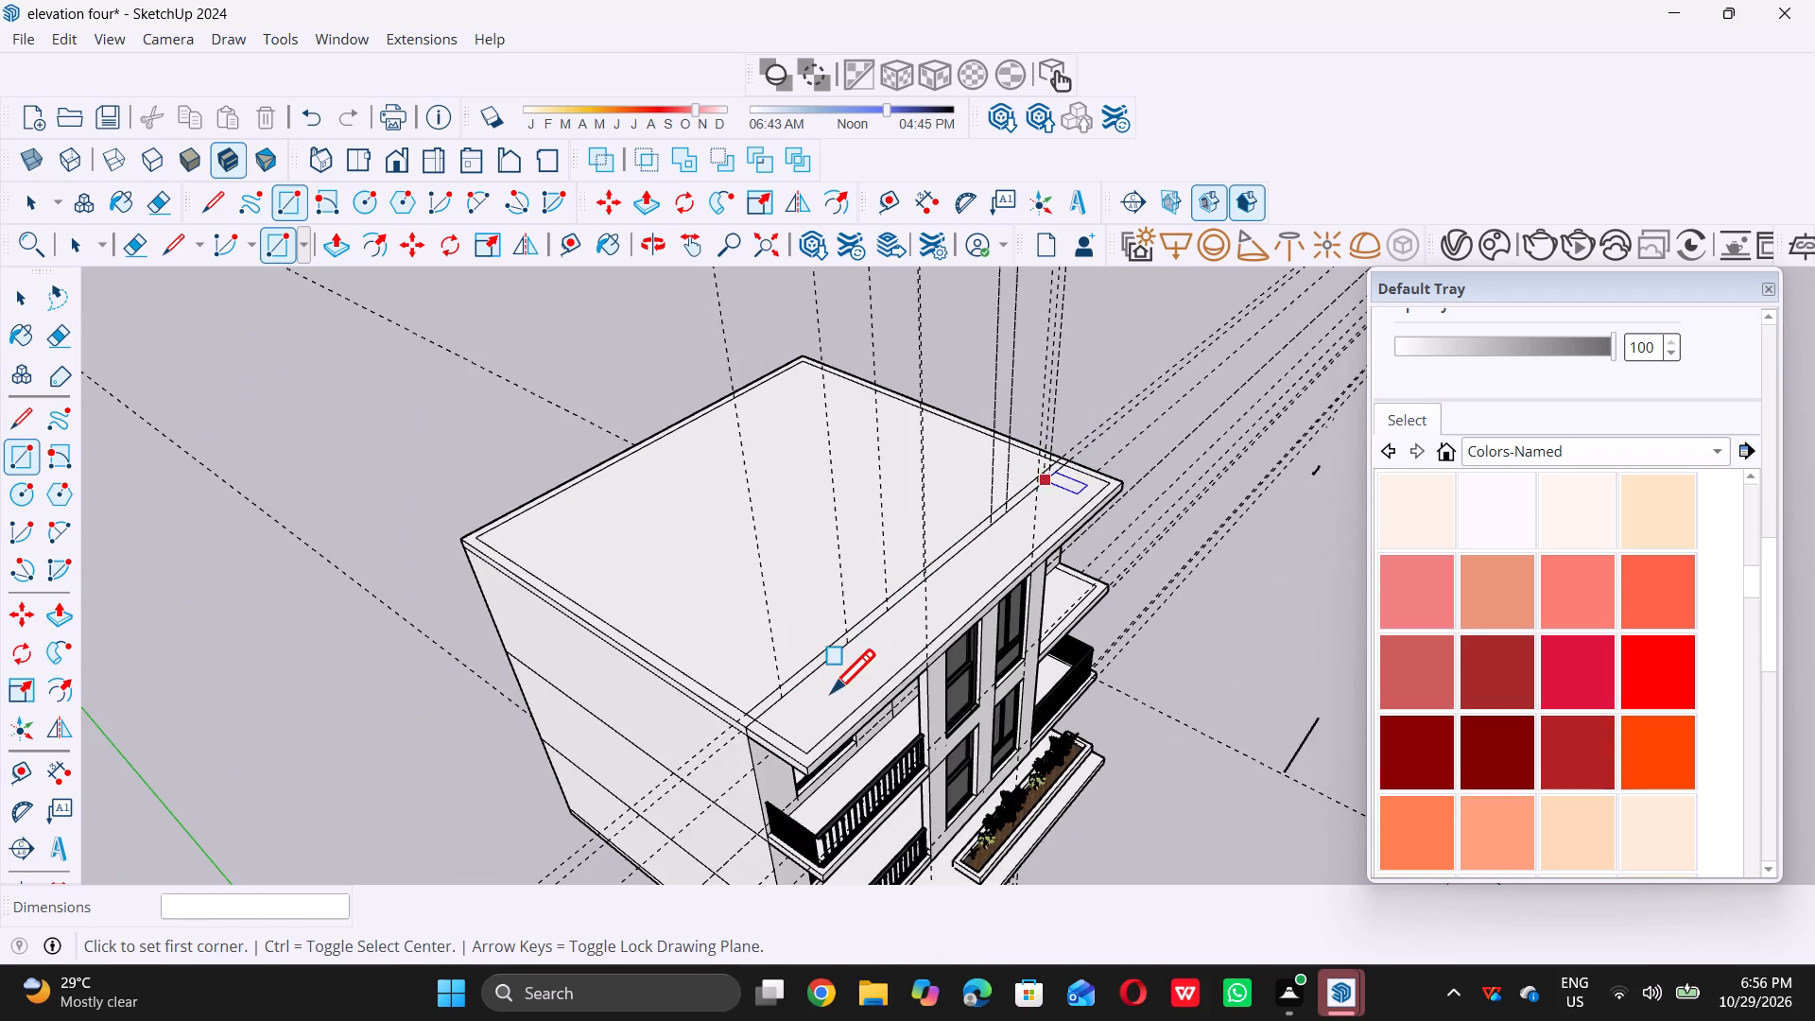
Draw a 9" line across the near roof border, from the cross strip's rear corner along the guide to the slab's outer edge.
scroll(816, 710, "up", 5)
scroll(673, 735, "up", 9)
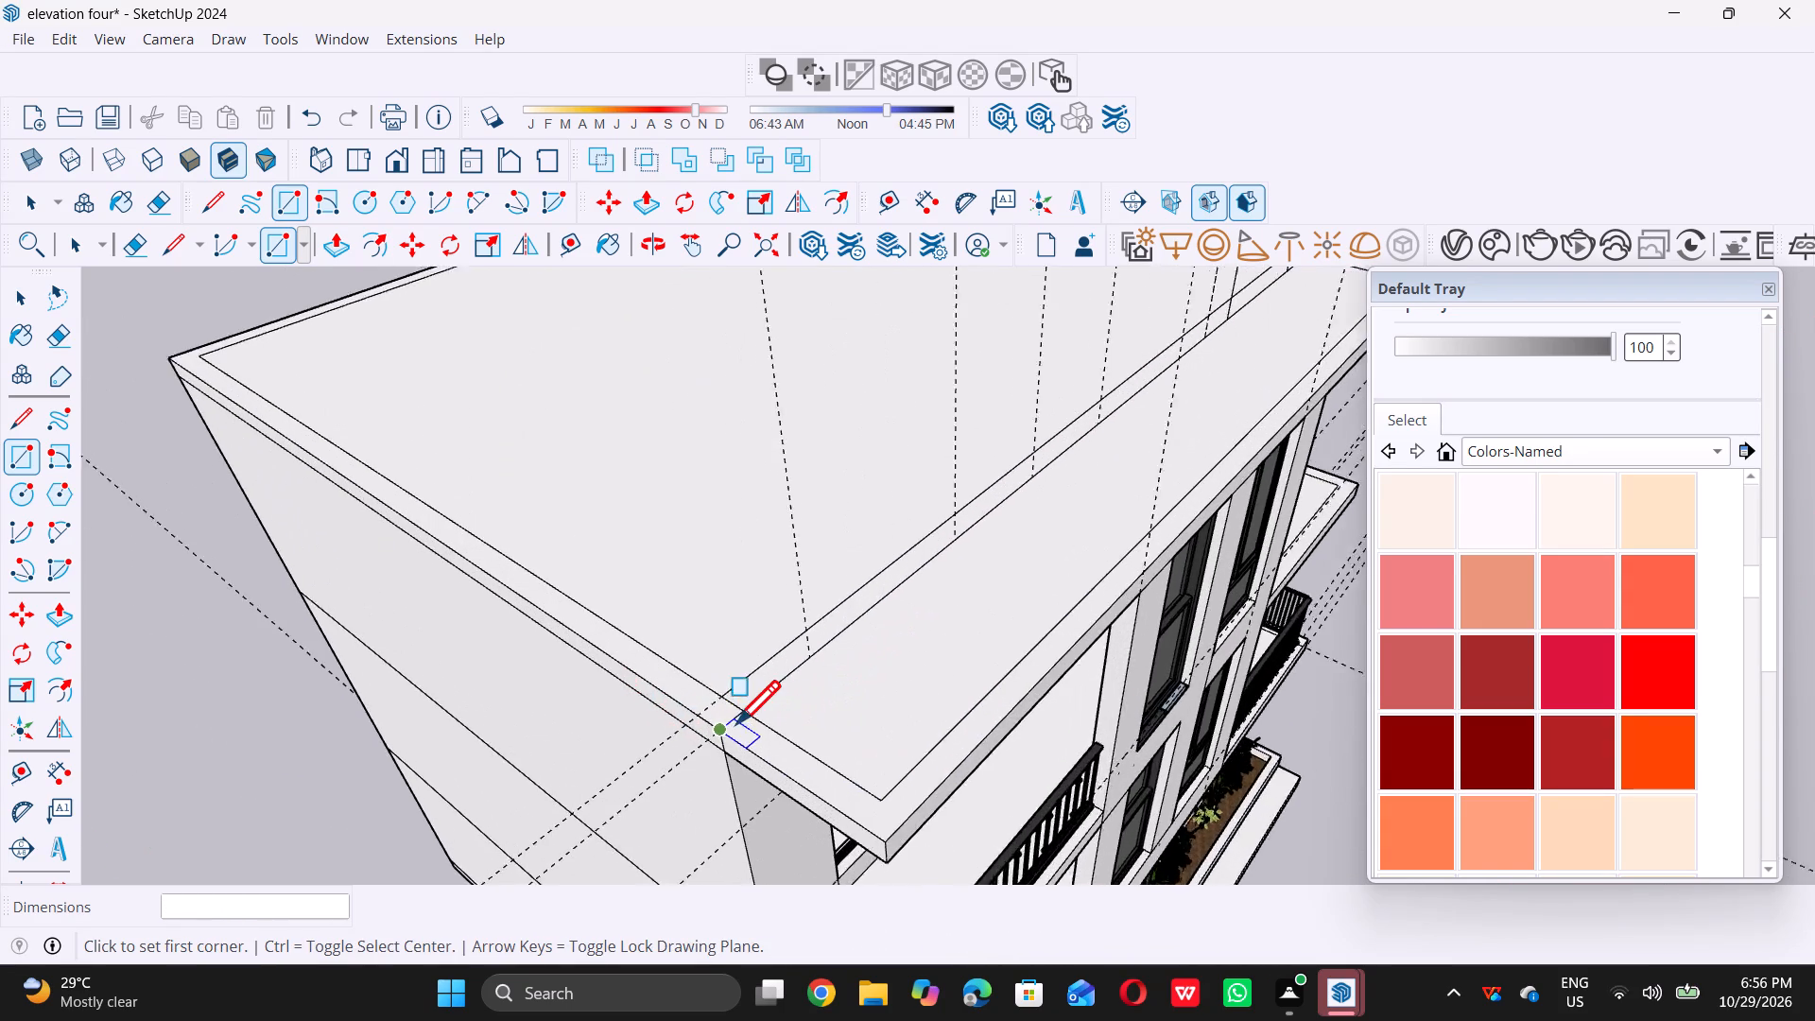
scroll(737, 722, "up", 6)
key("space")
type("l")
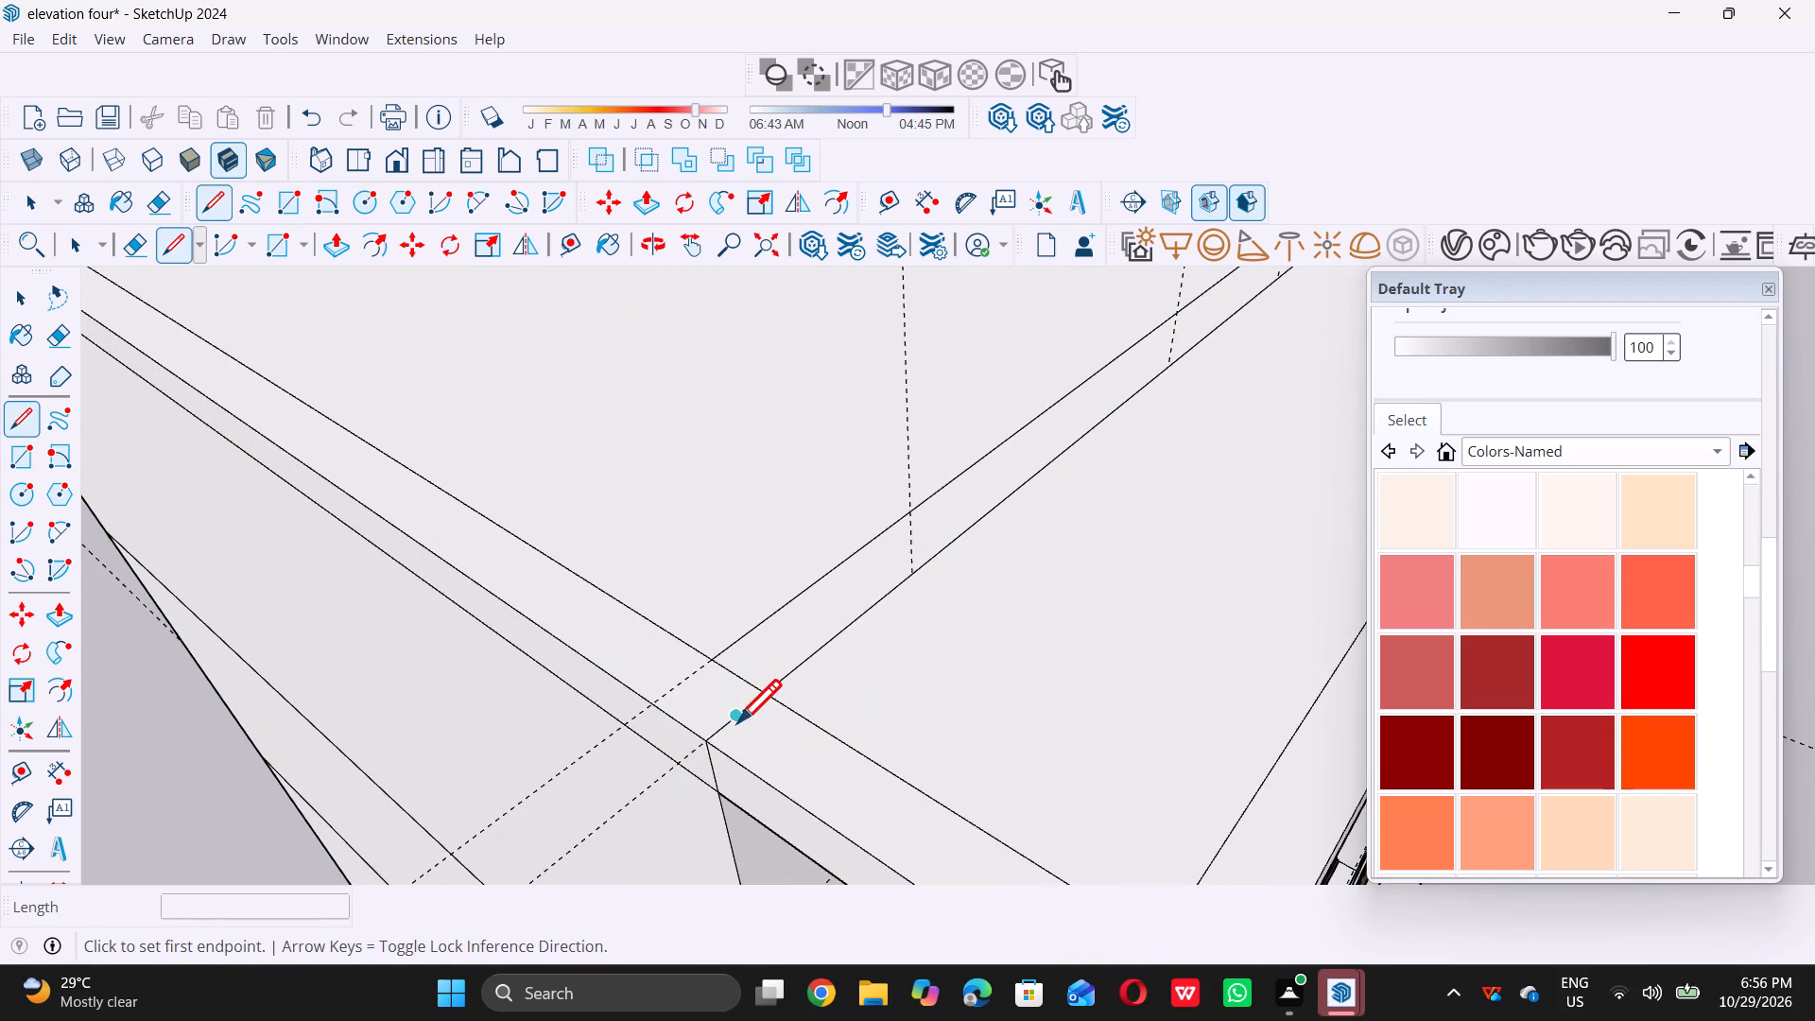
scroll(724, 672, "up", 3)
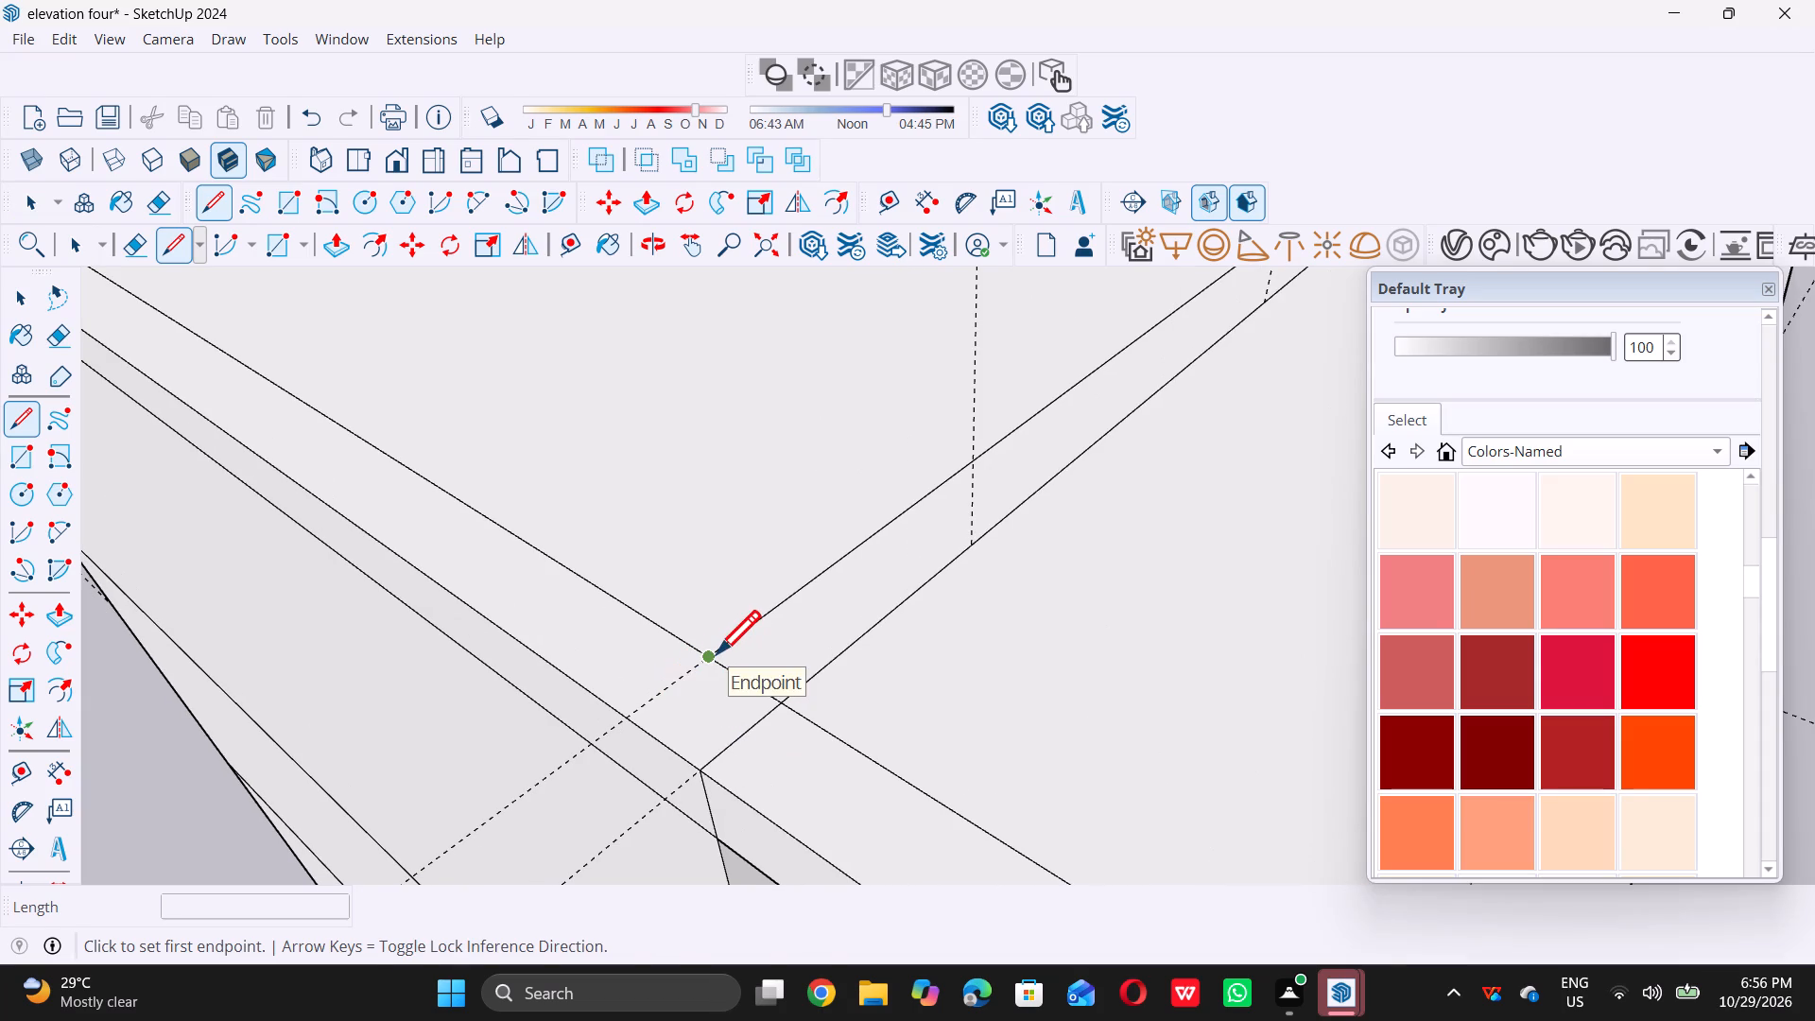
double_click(717, 653)
triple_click(625, 716)
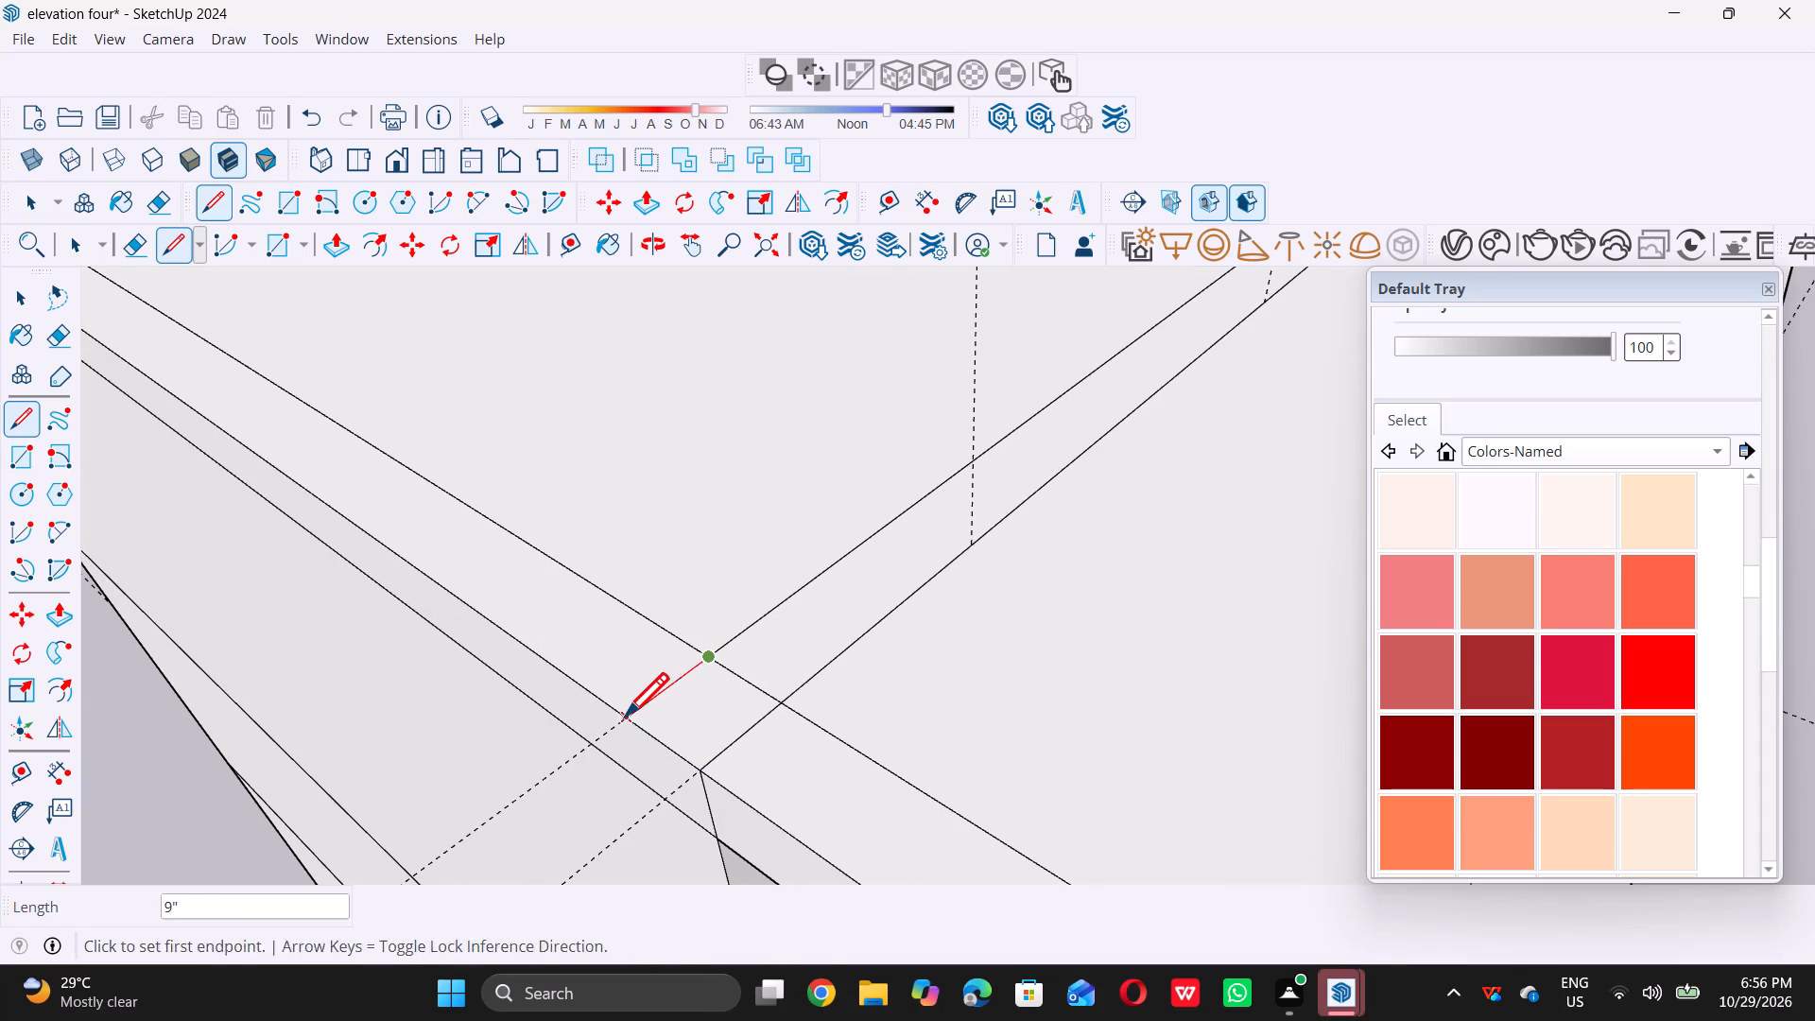
key("space")
Erase the two line segments separating the near border from the cross strip, and the guide behind the strip.
scroll(718, 682, "down", 3)
scroll(669, 712, "up", 6)
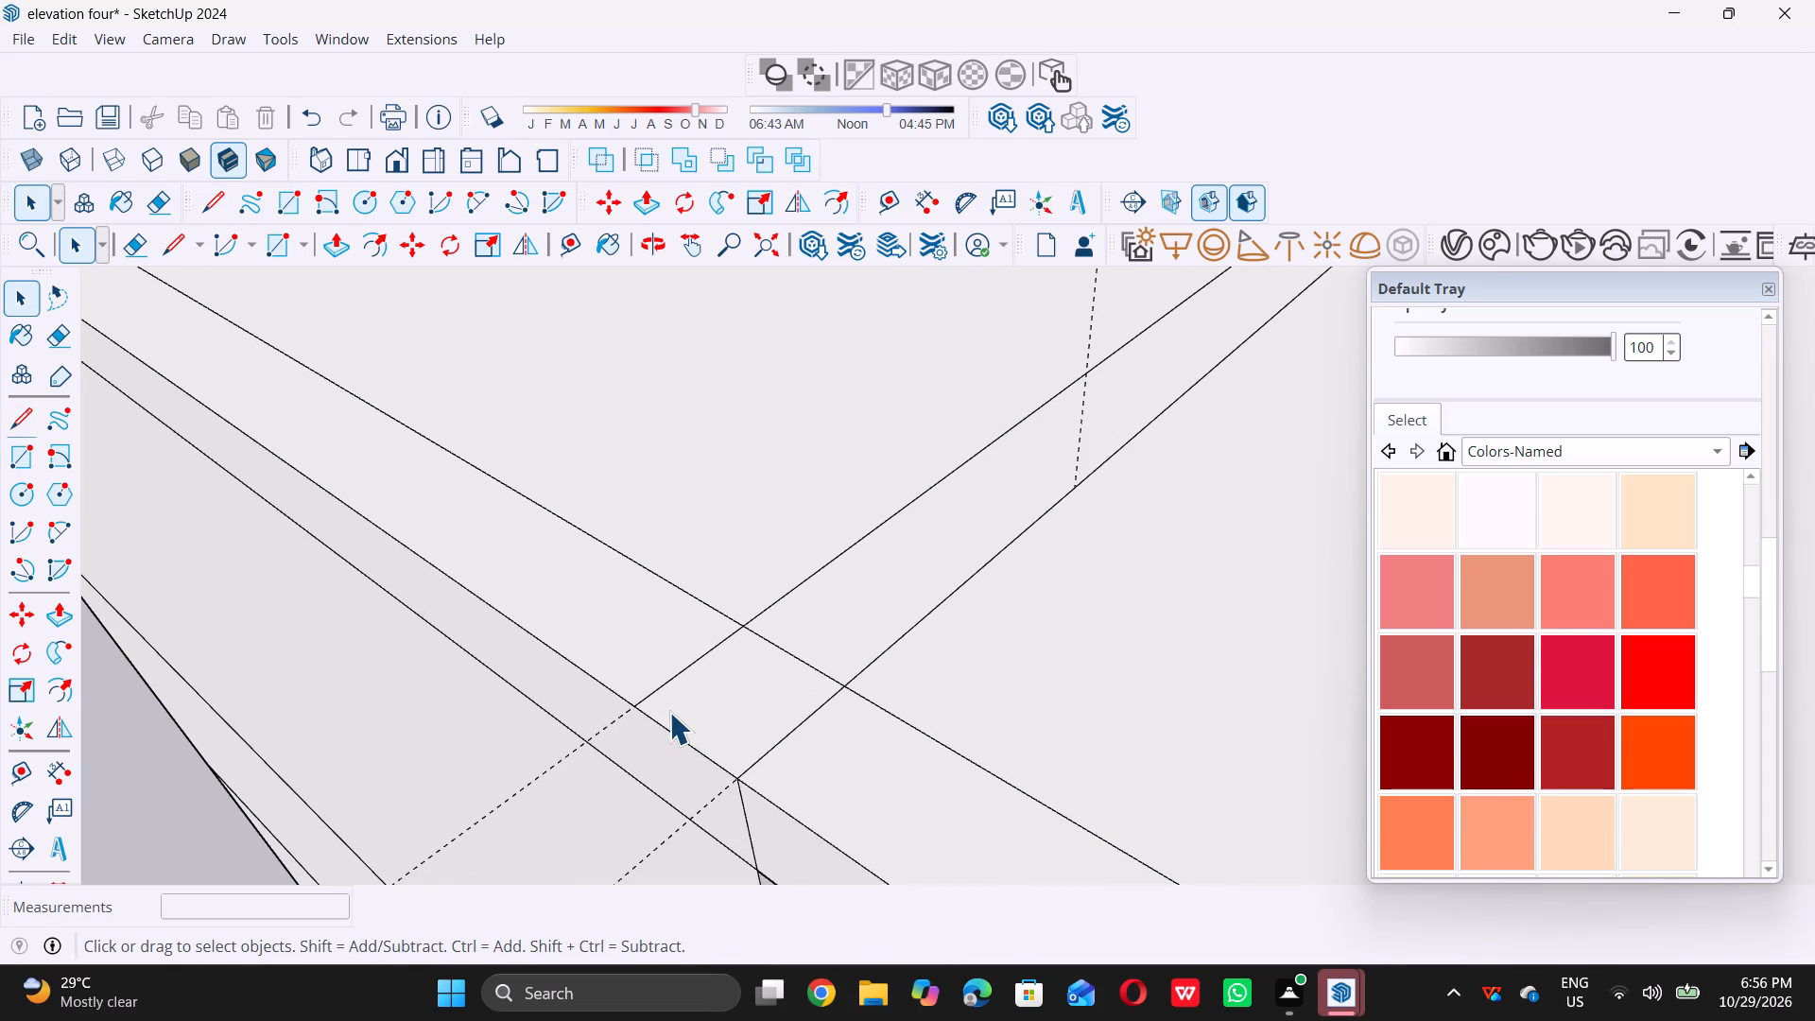
key("e")
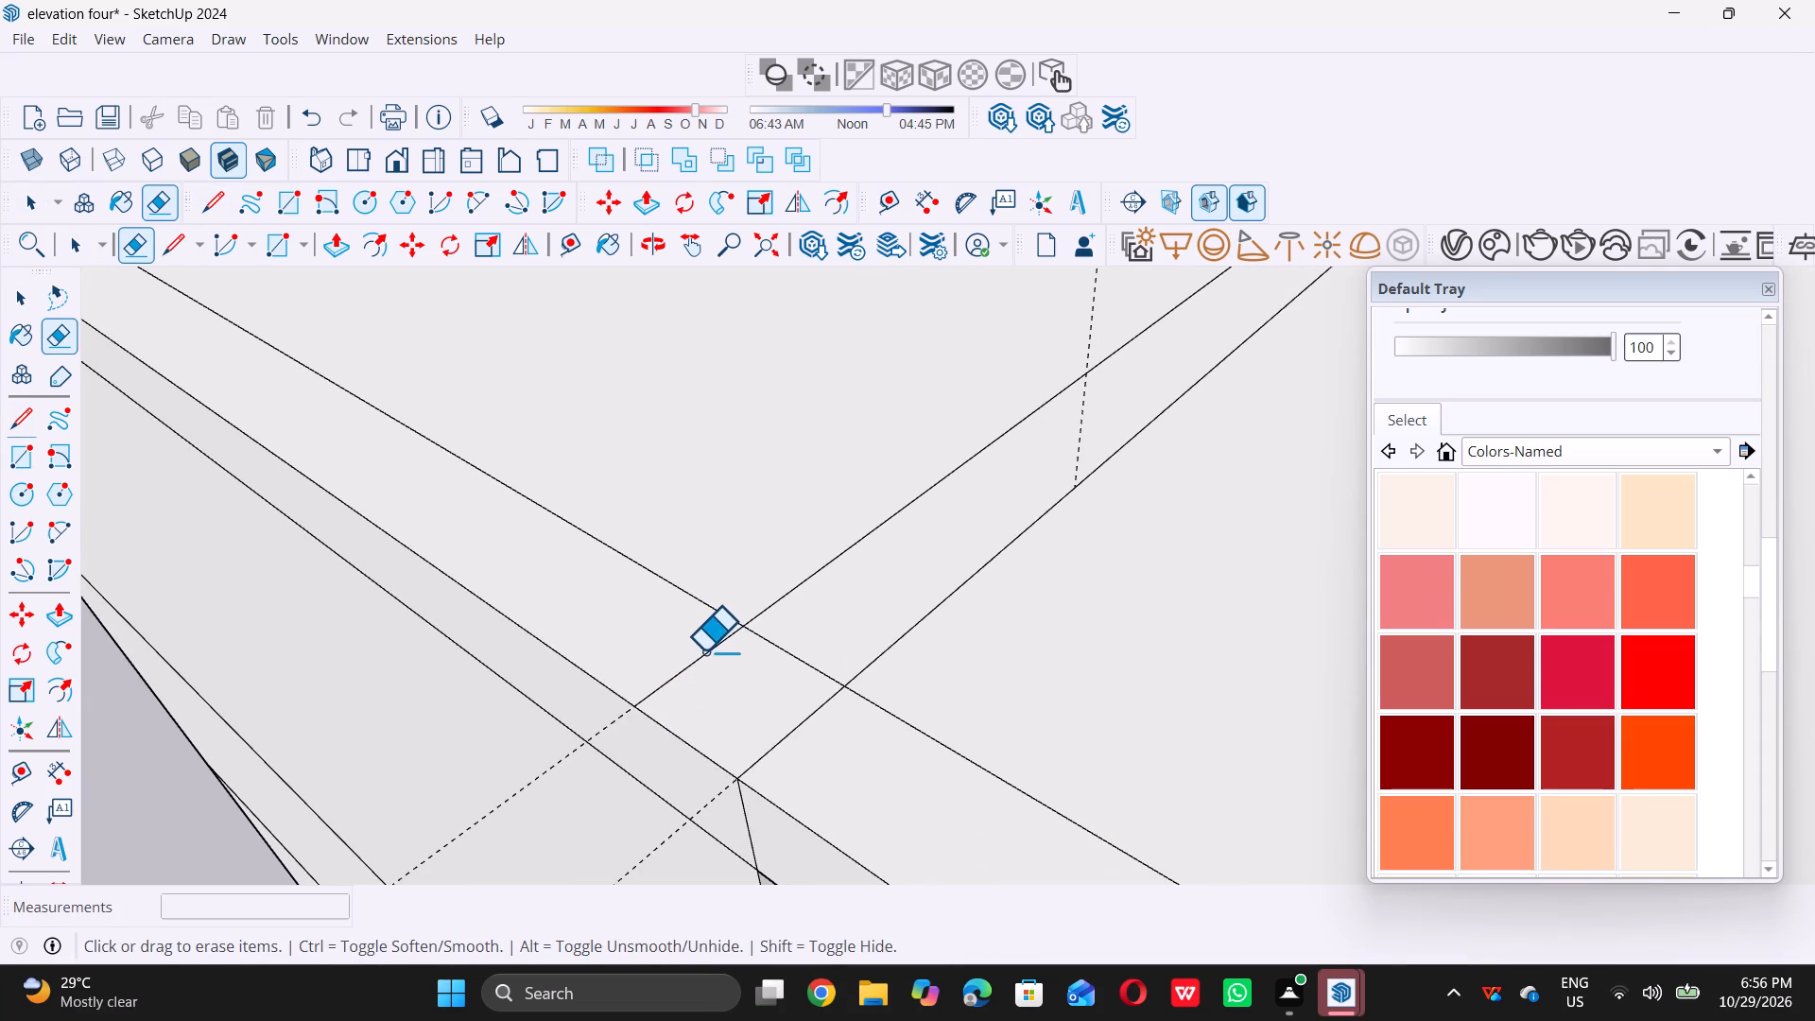
triple_click(704, 650)
left_click(792, 652)
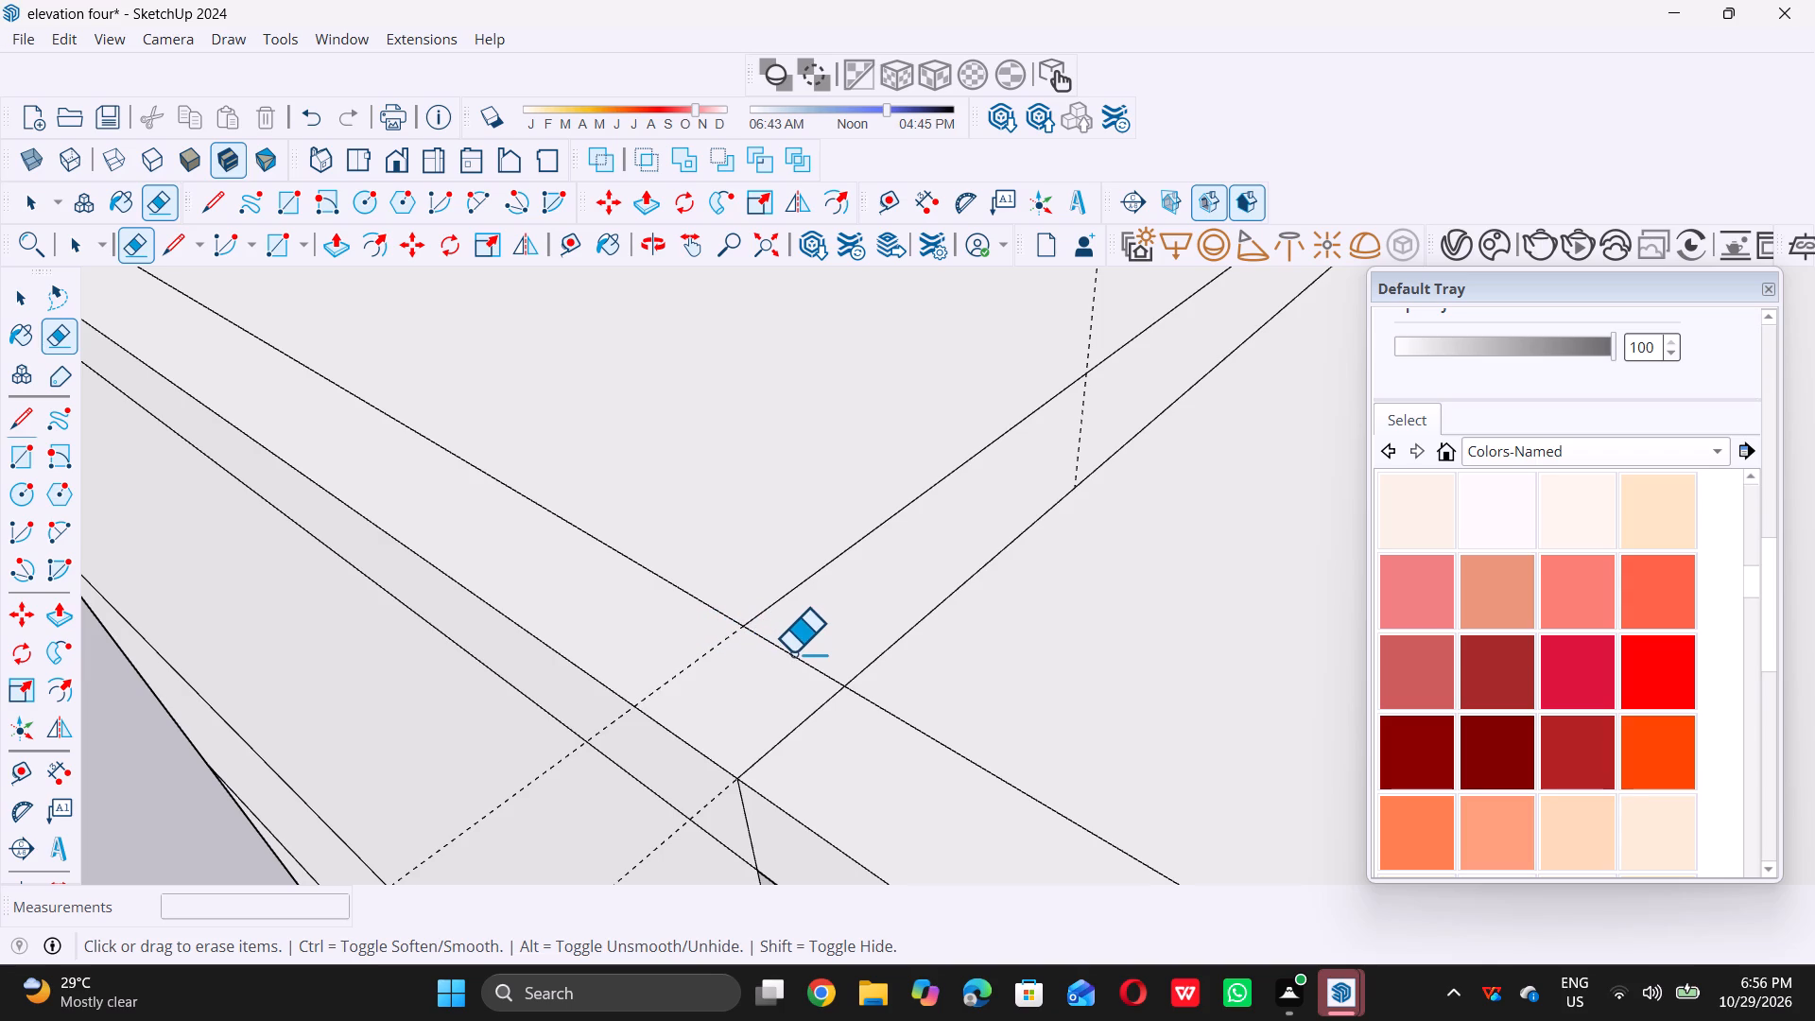
double_click(708, 648)
triple_click(708, 648)
triple_click(708, 648)
left_click(708, 648)
scroll(708, 648, "up", 4)
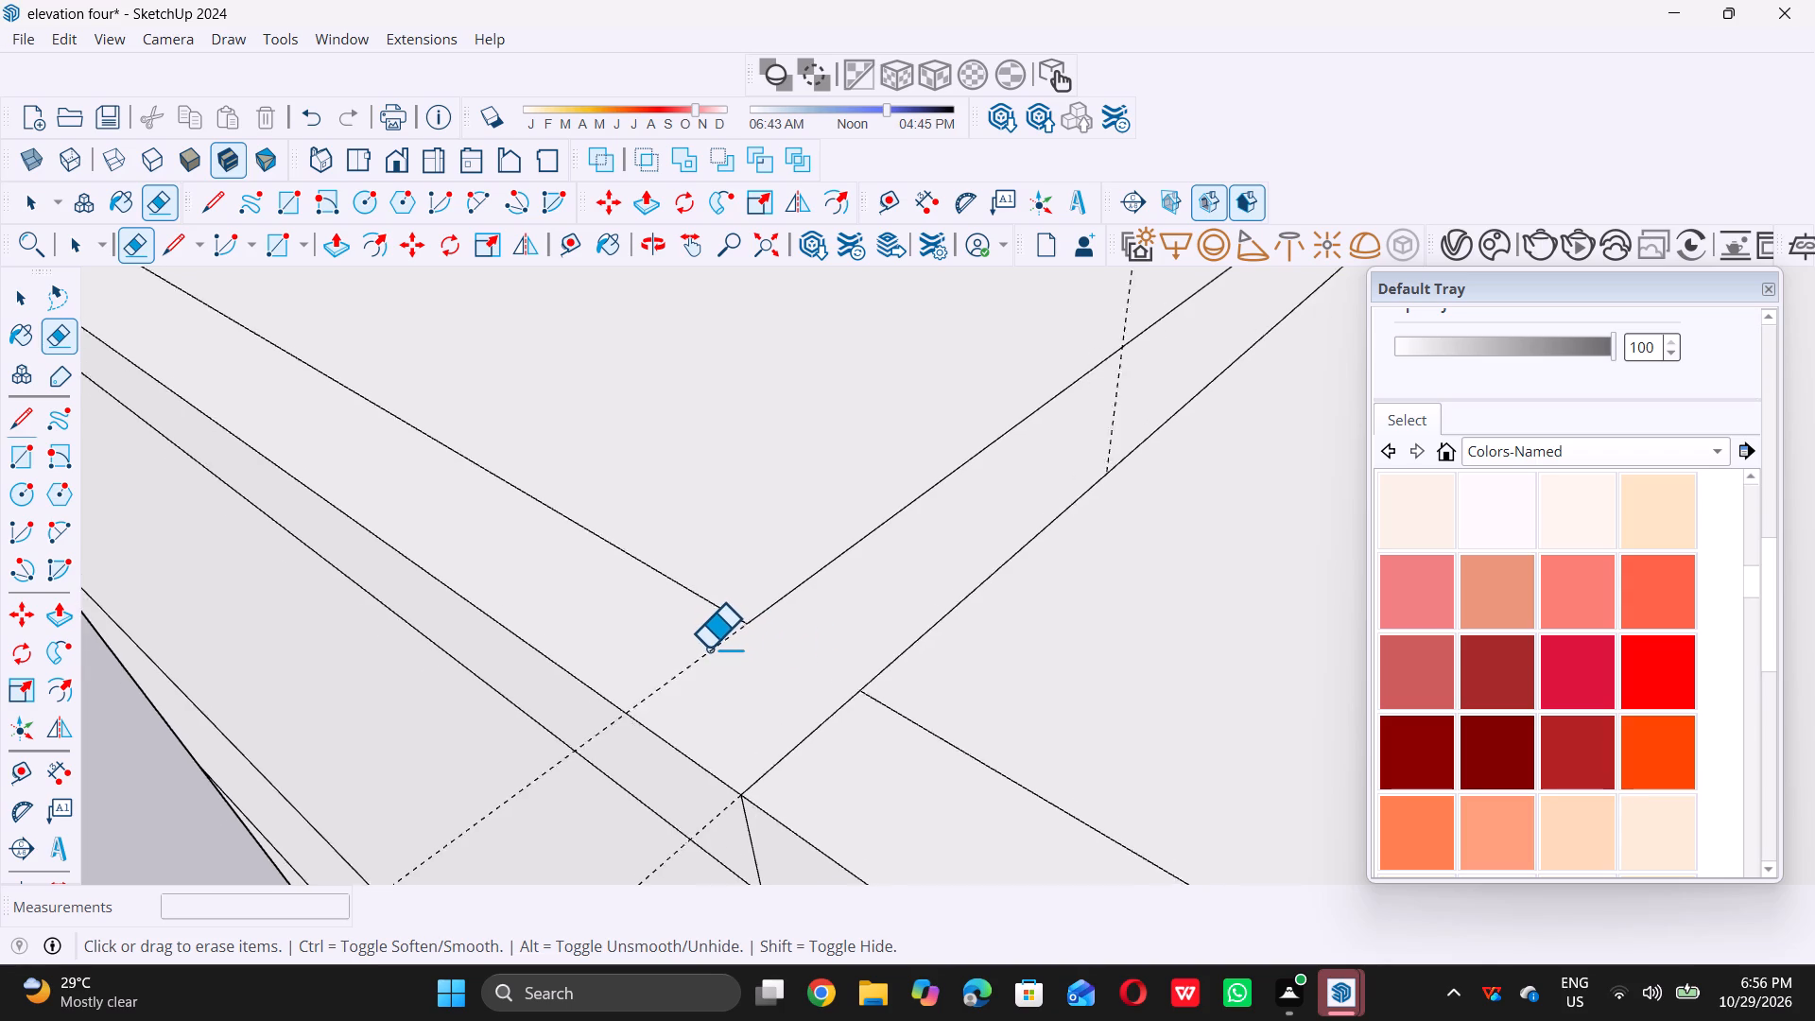
left_click(701, 658)
scroll(679, 696, "down", 1)
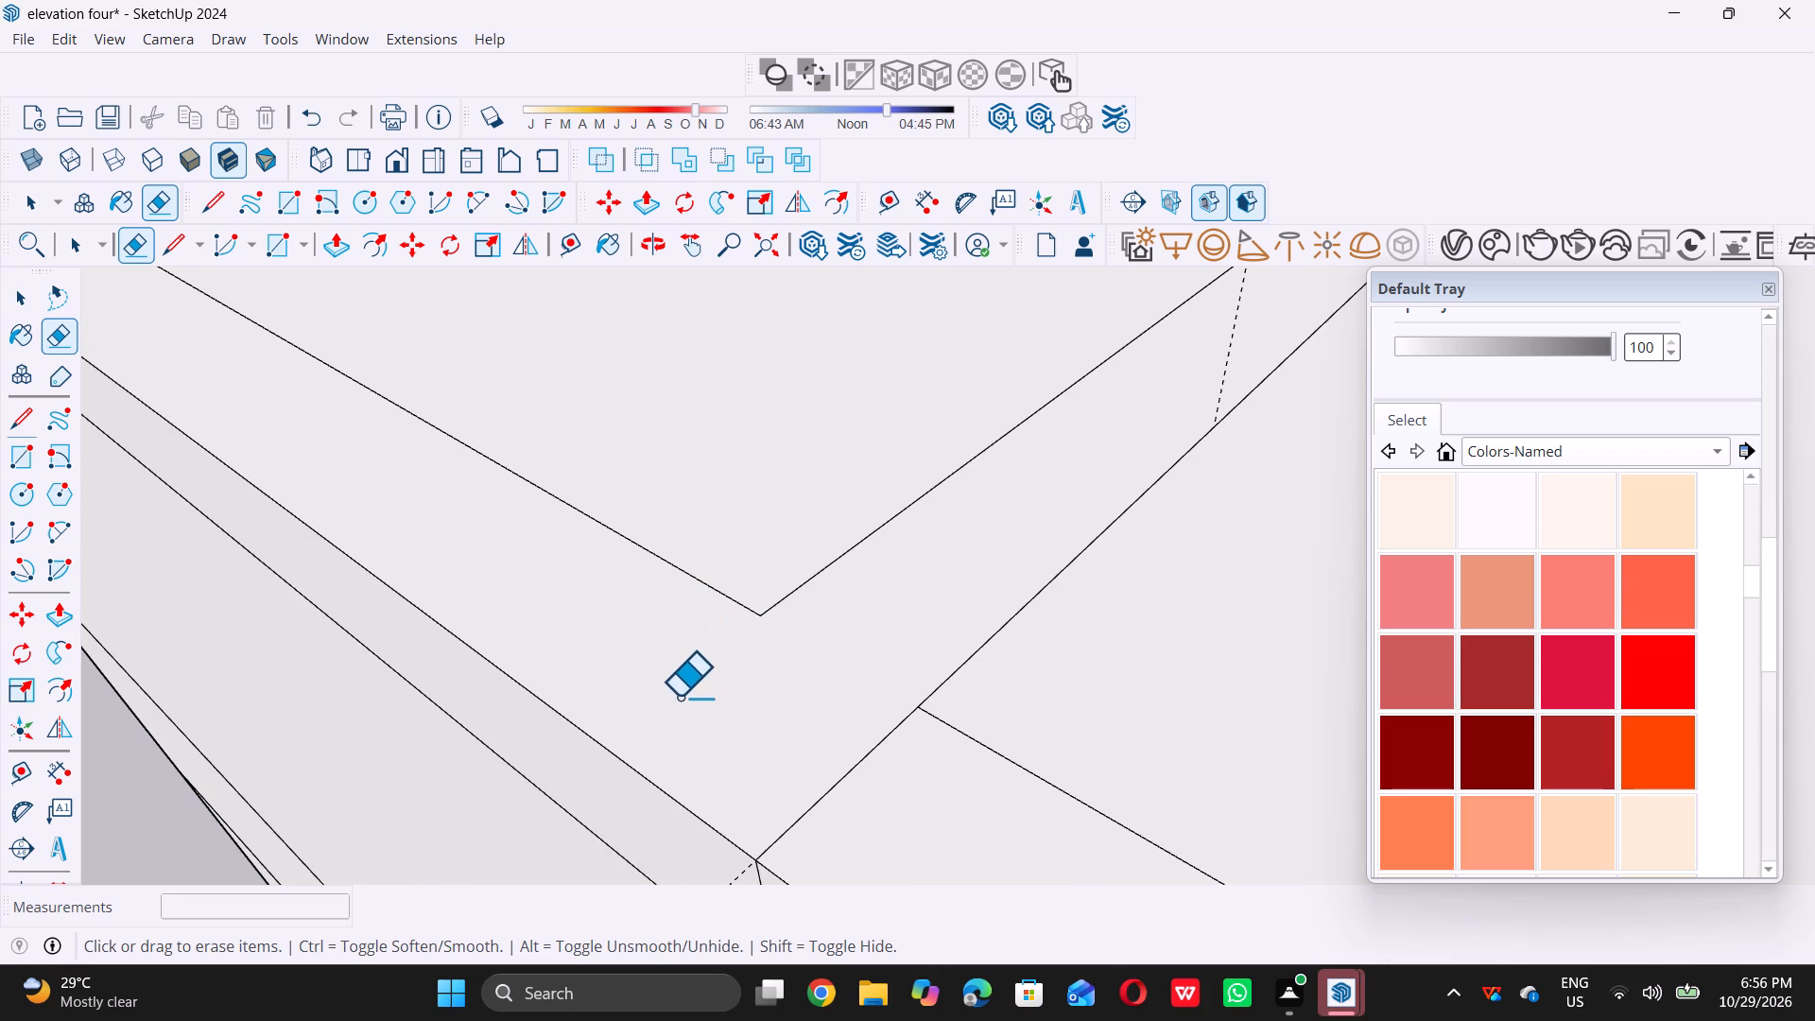
Erase the two line segments separating the cross strip from the border at the far end of the roof.
scroll(679, 696, "down", 20)
scroll(679, 696, "down", 11)
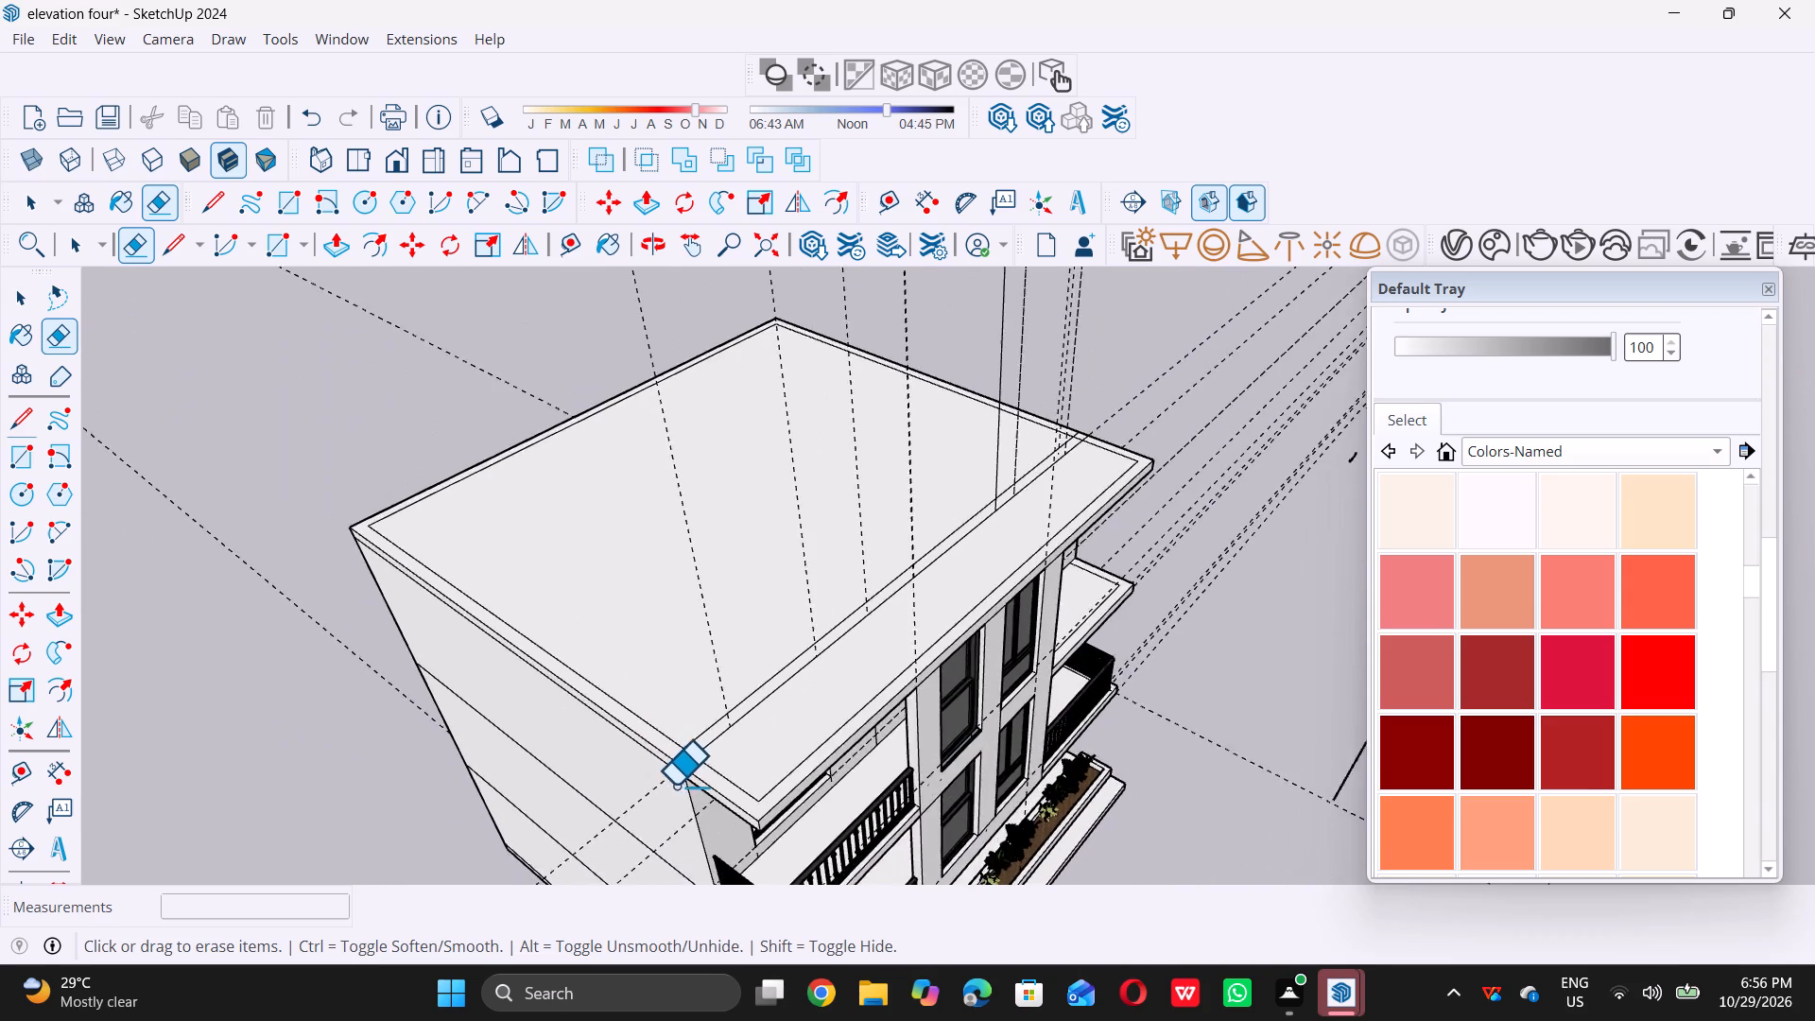
scroll(1048, 464, "up", 19)
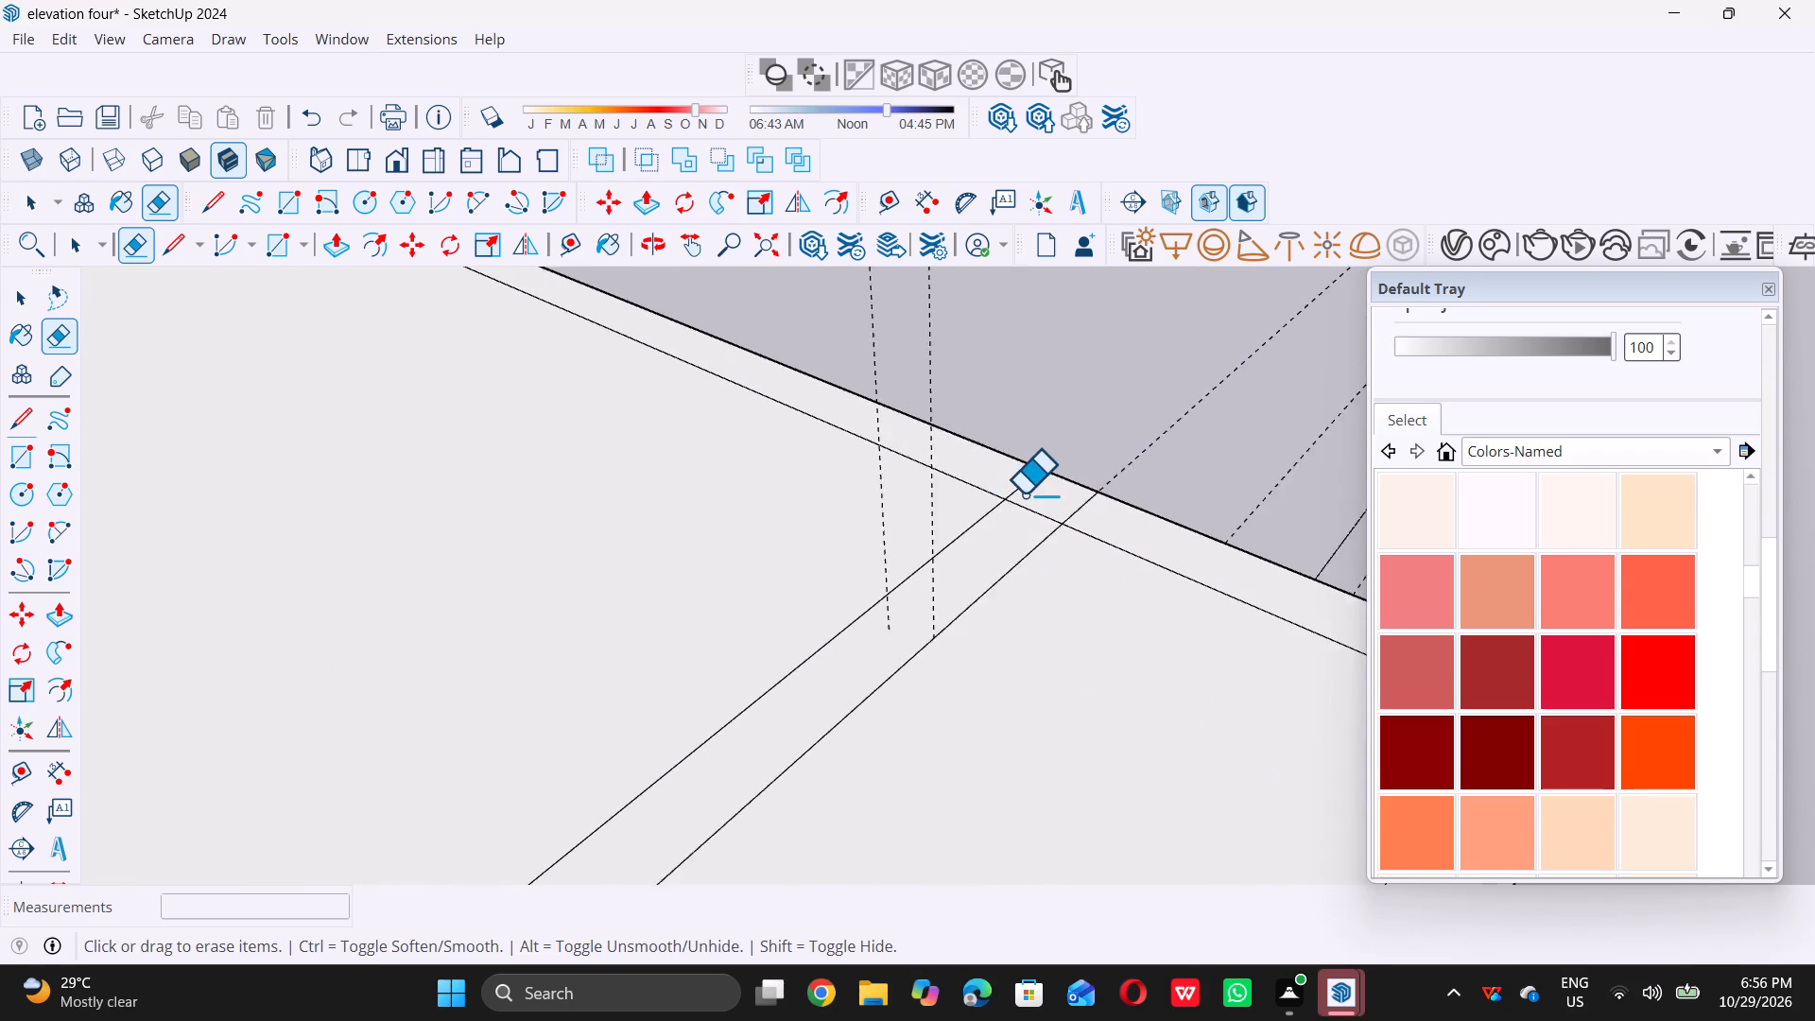
scroll(1024, 493, "up", 3)
left_click(1027, 474)
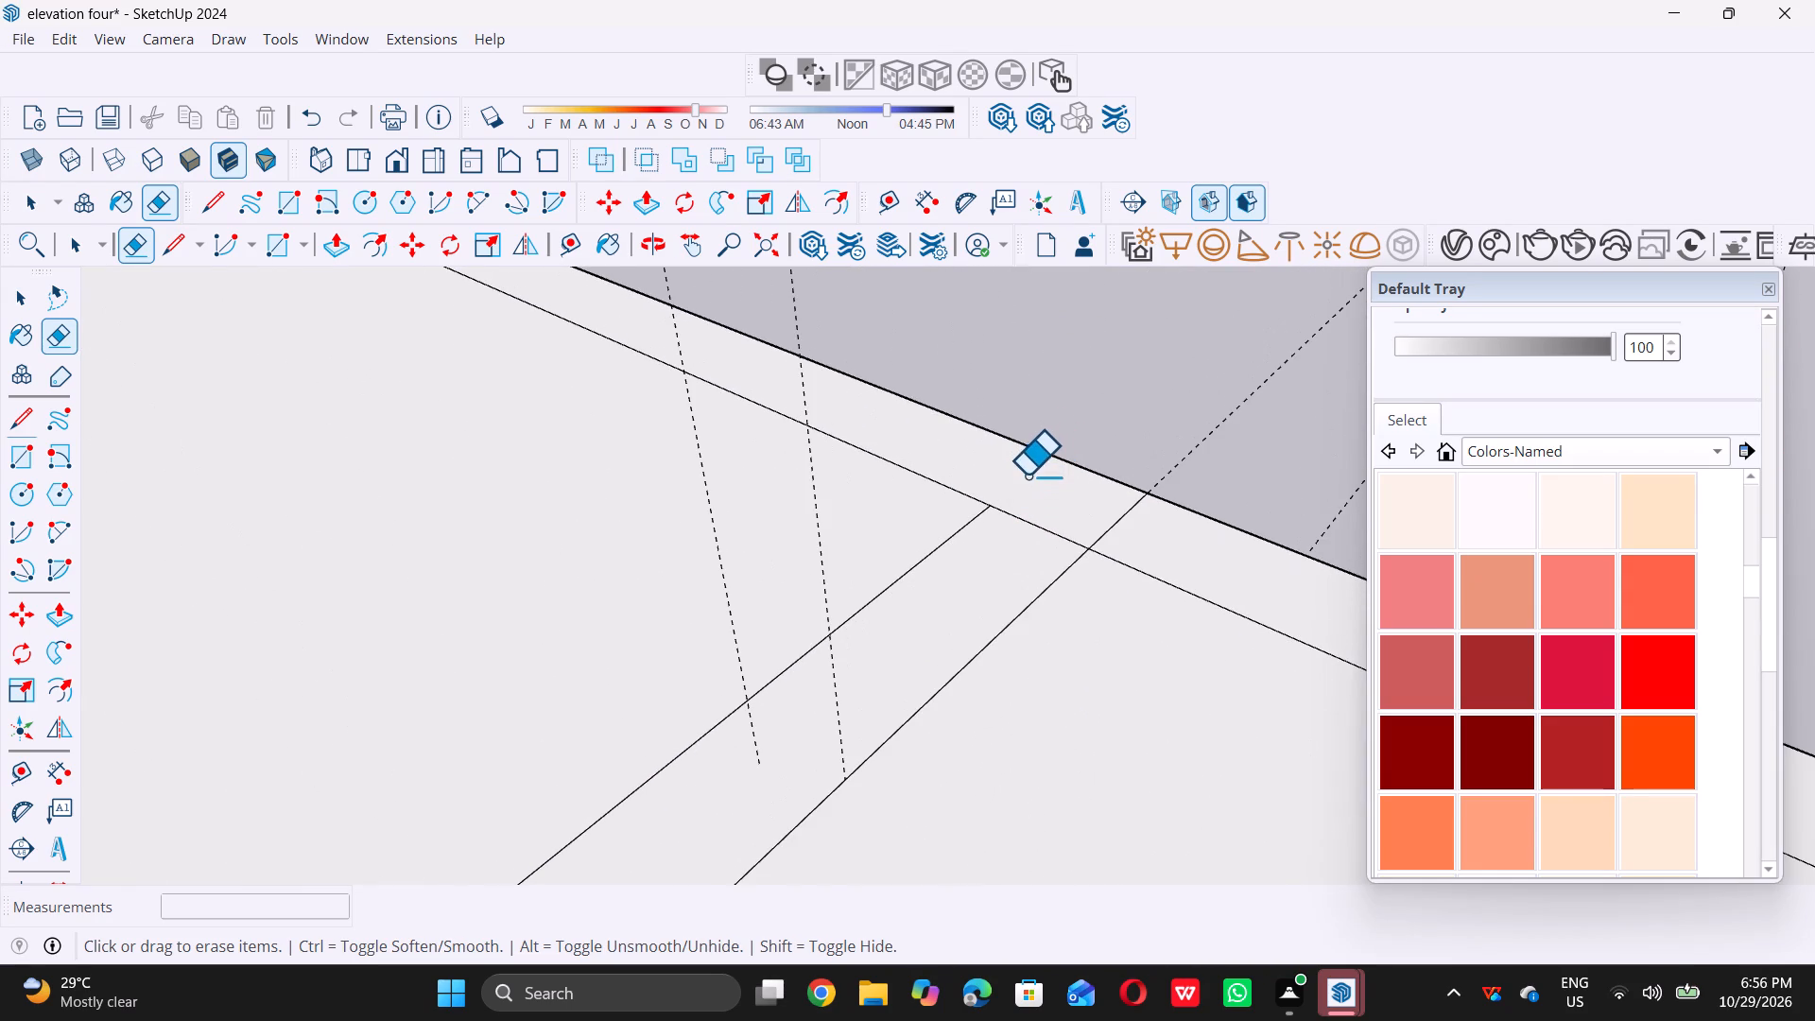
double_click(1044, 530)
scroll(1044, 530, "down", 3)
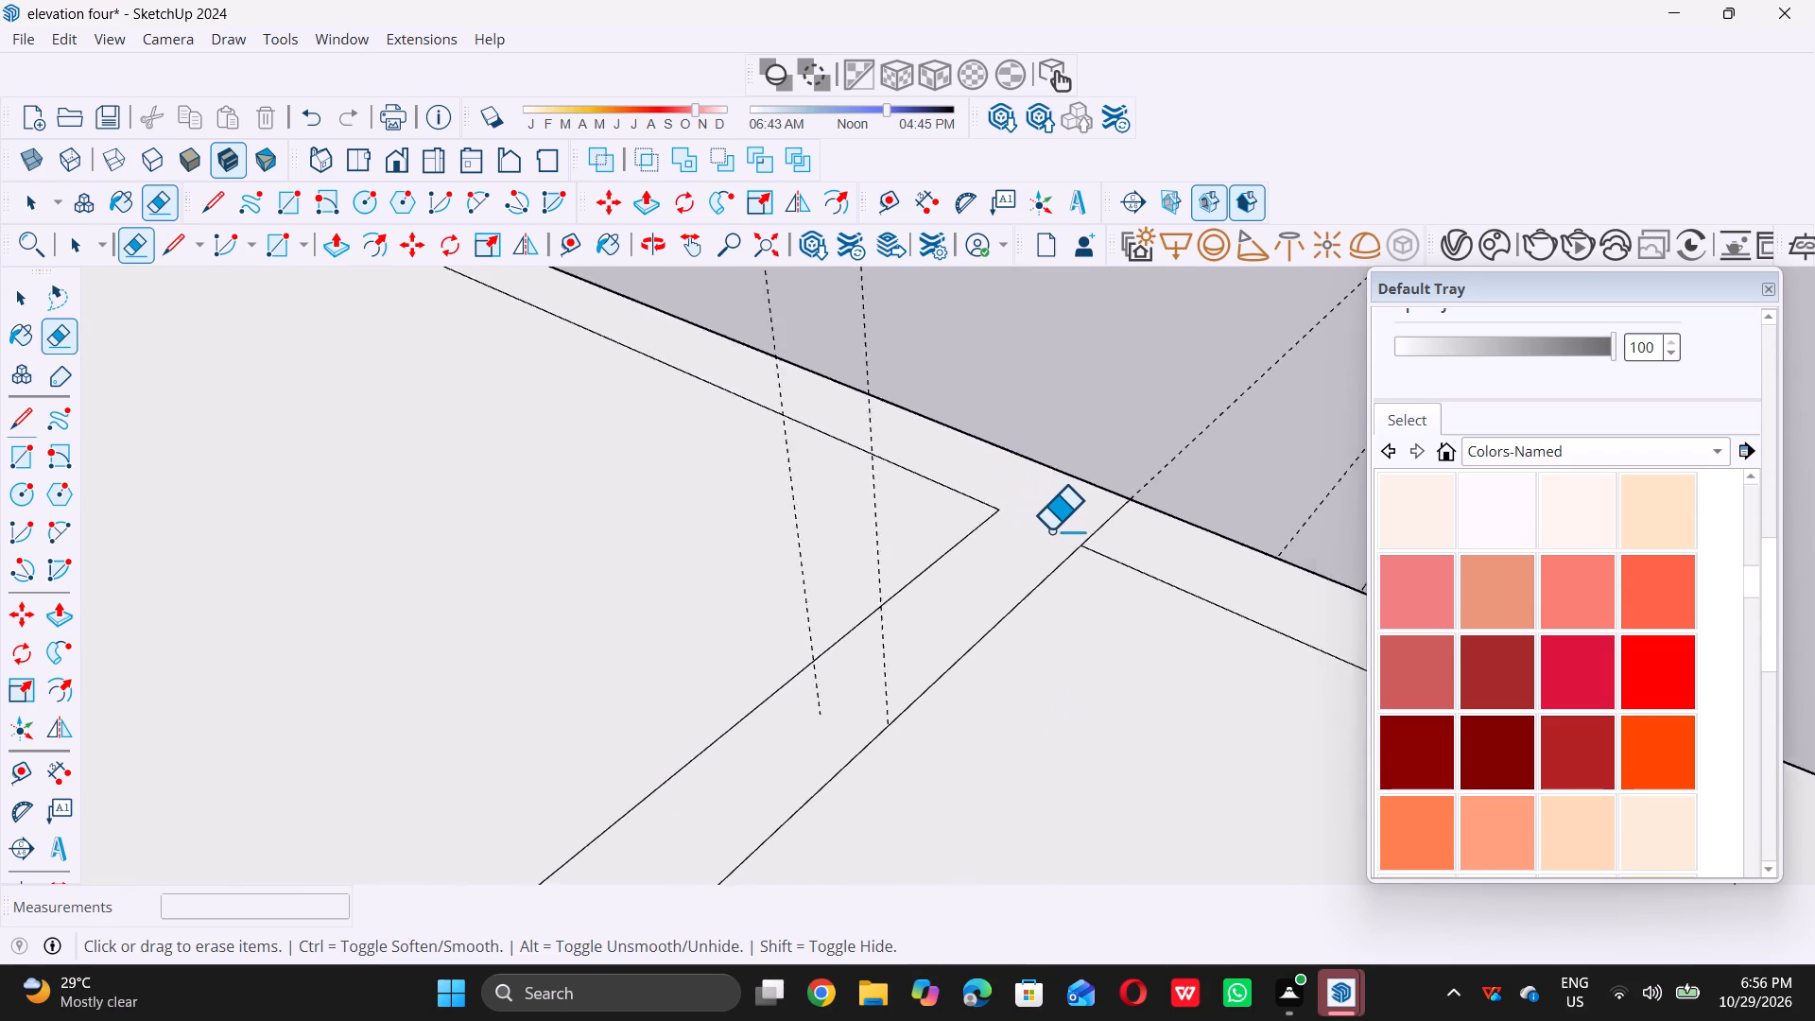
scroll(1050, 529, "down", 20)
scroll(1050, 529, "down", 8)
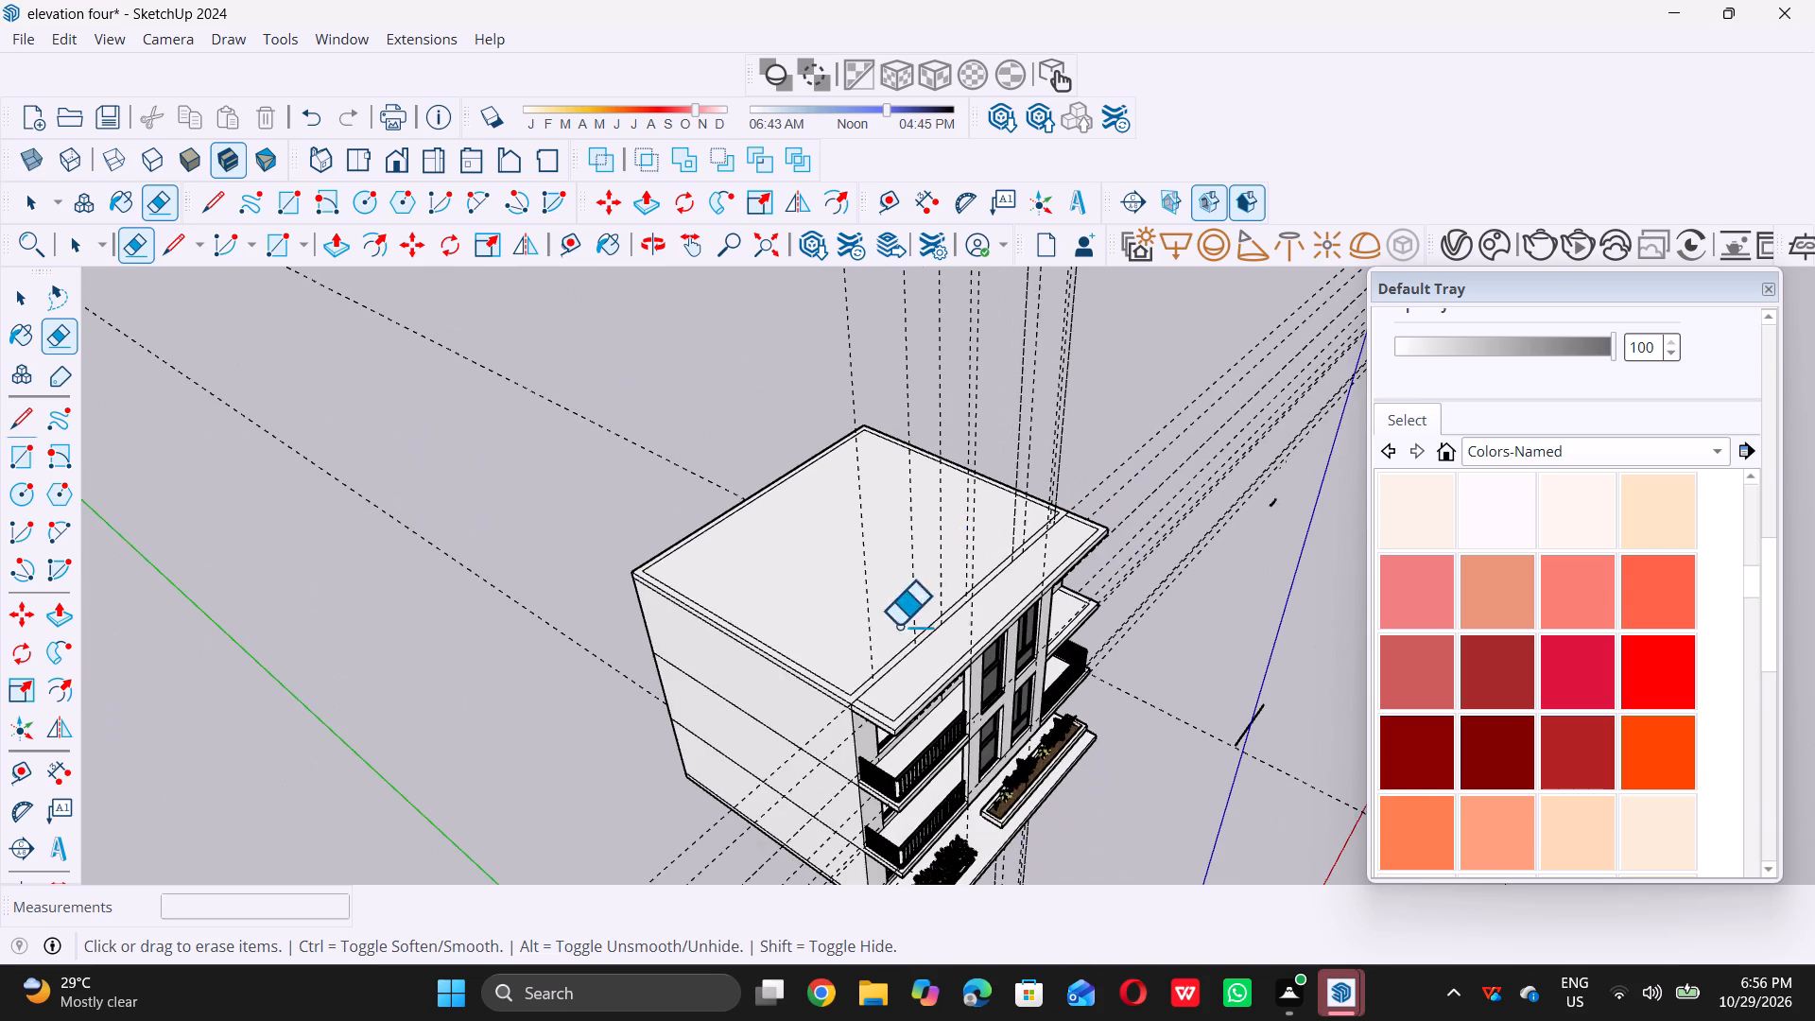
scroll(897, 711, "up", 4)
key("space")
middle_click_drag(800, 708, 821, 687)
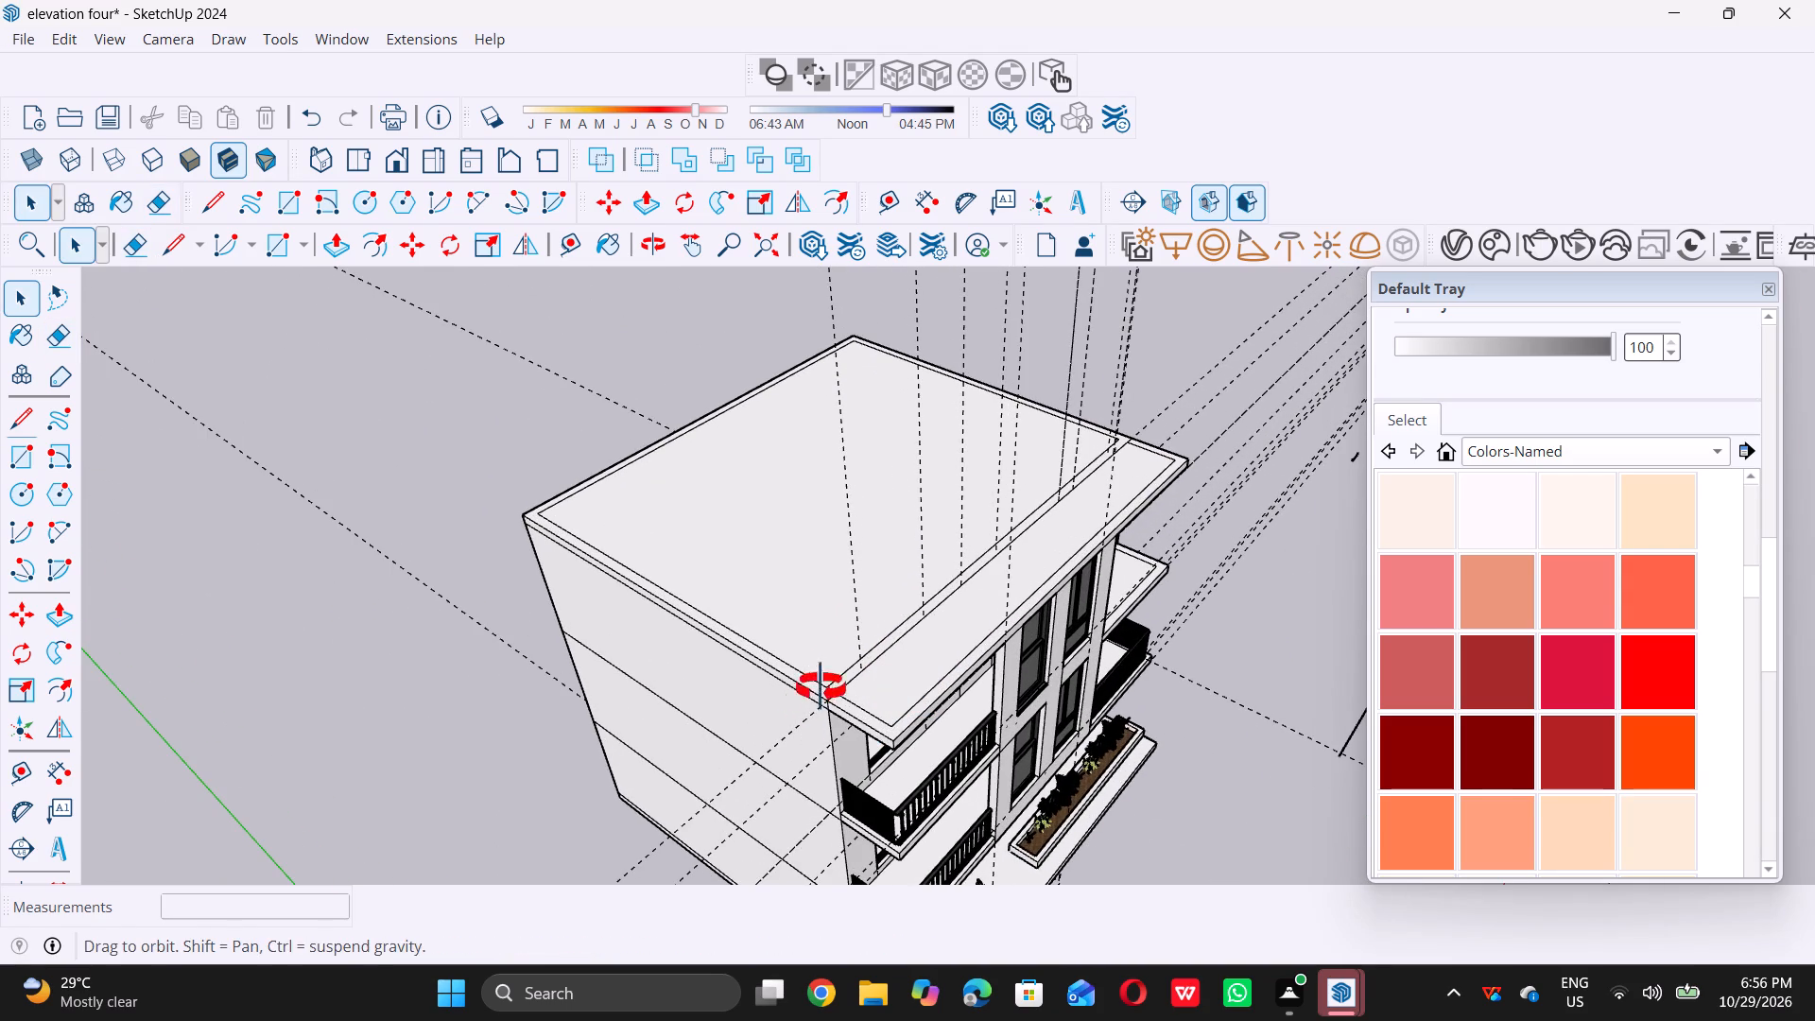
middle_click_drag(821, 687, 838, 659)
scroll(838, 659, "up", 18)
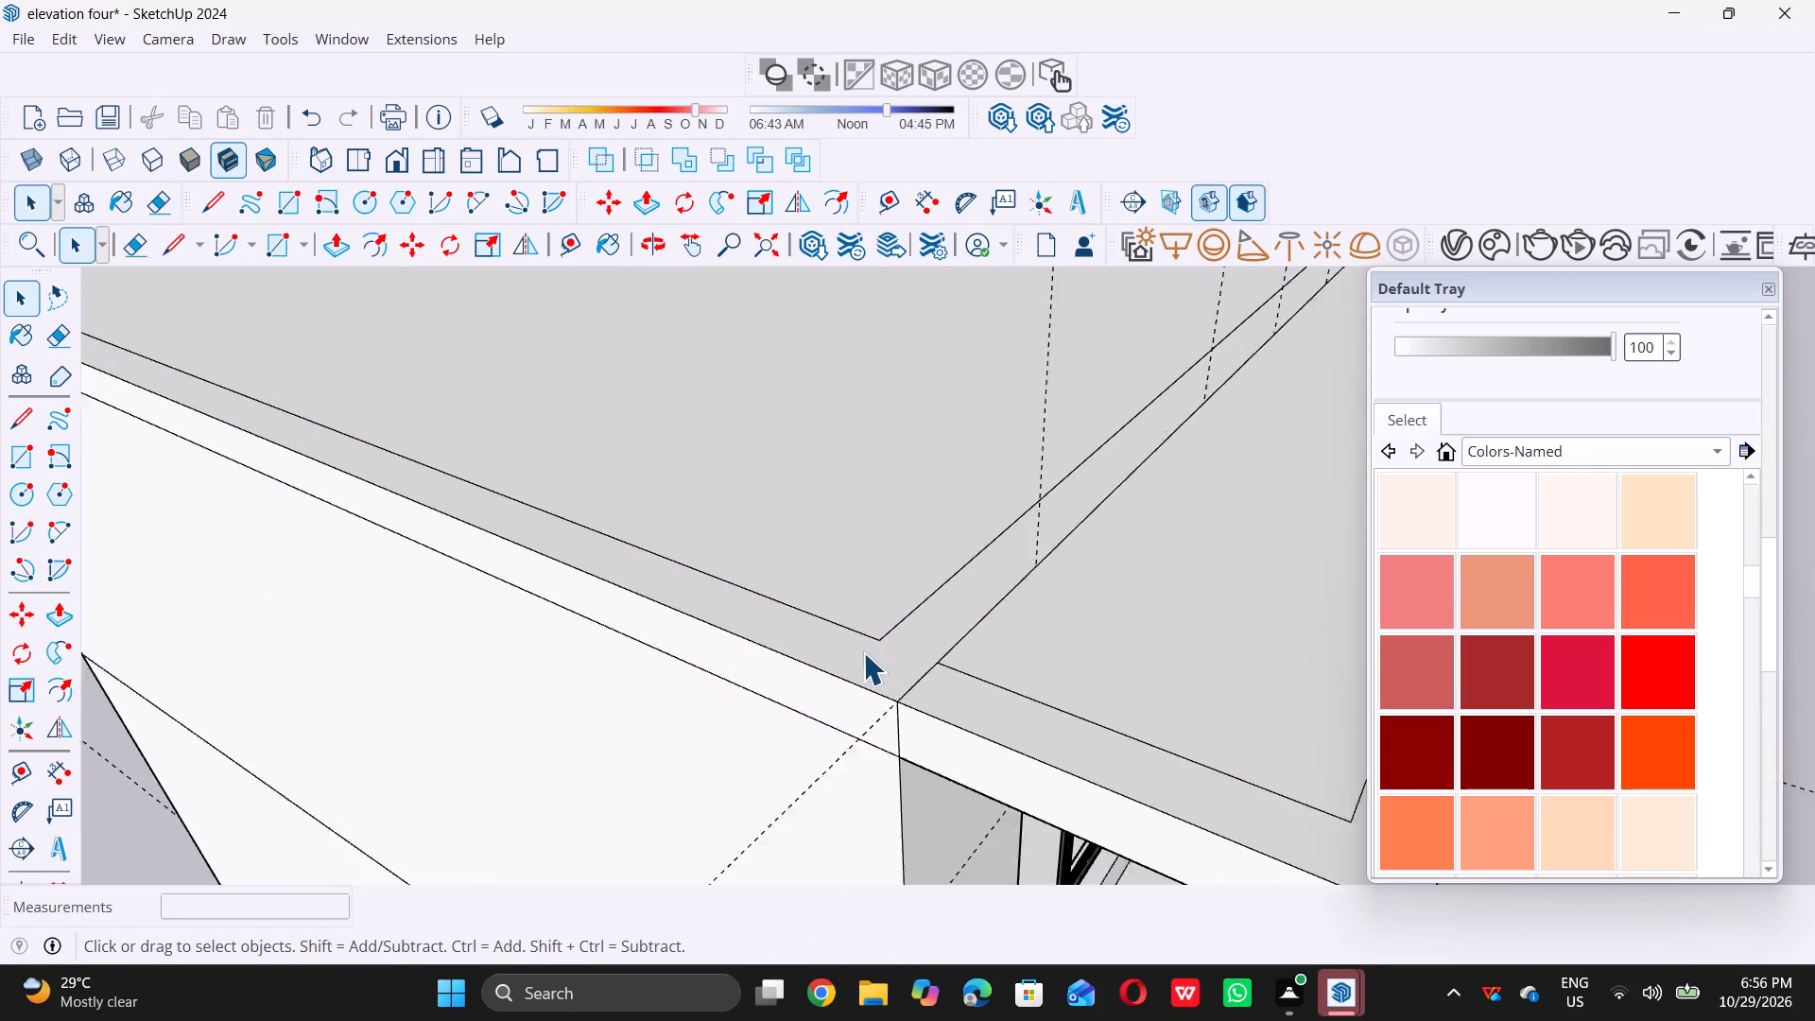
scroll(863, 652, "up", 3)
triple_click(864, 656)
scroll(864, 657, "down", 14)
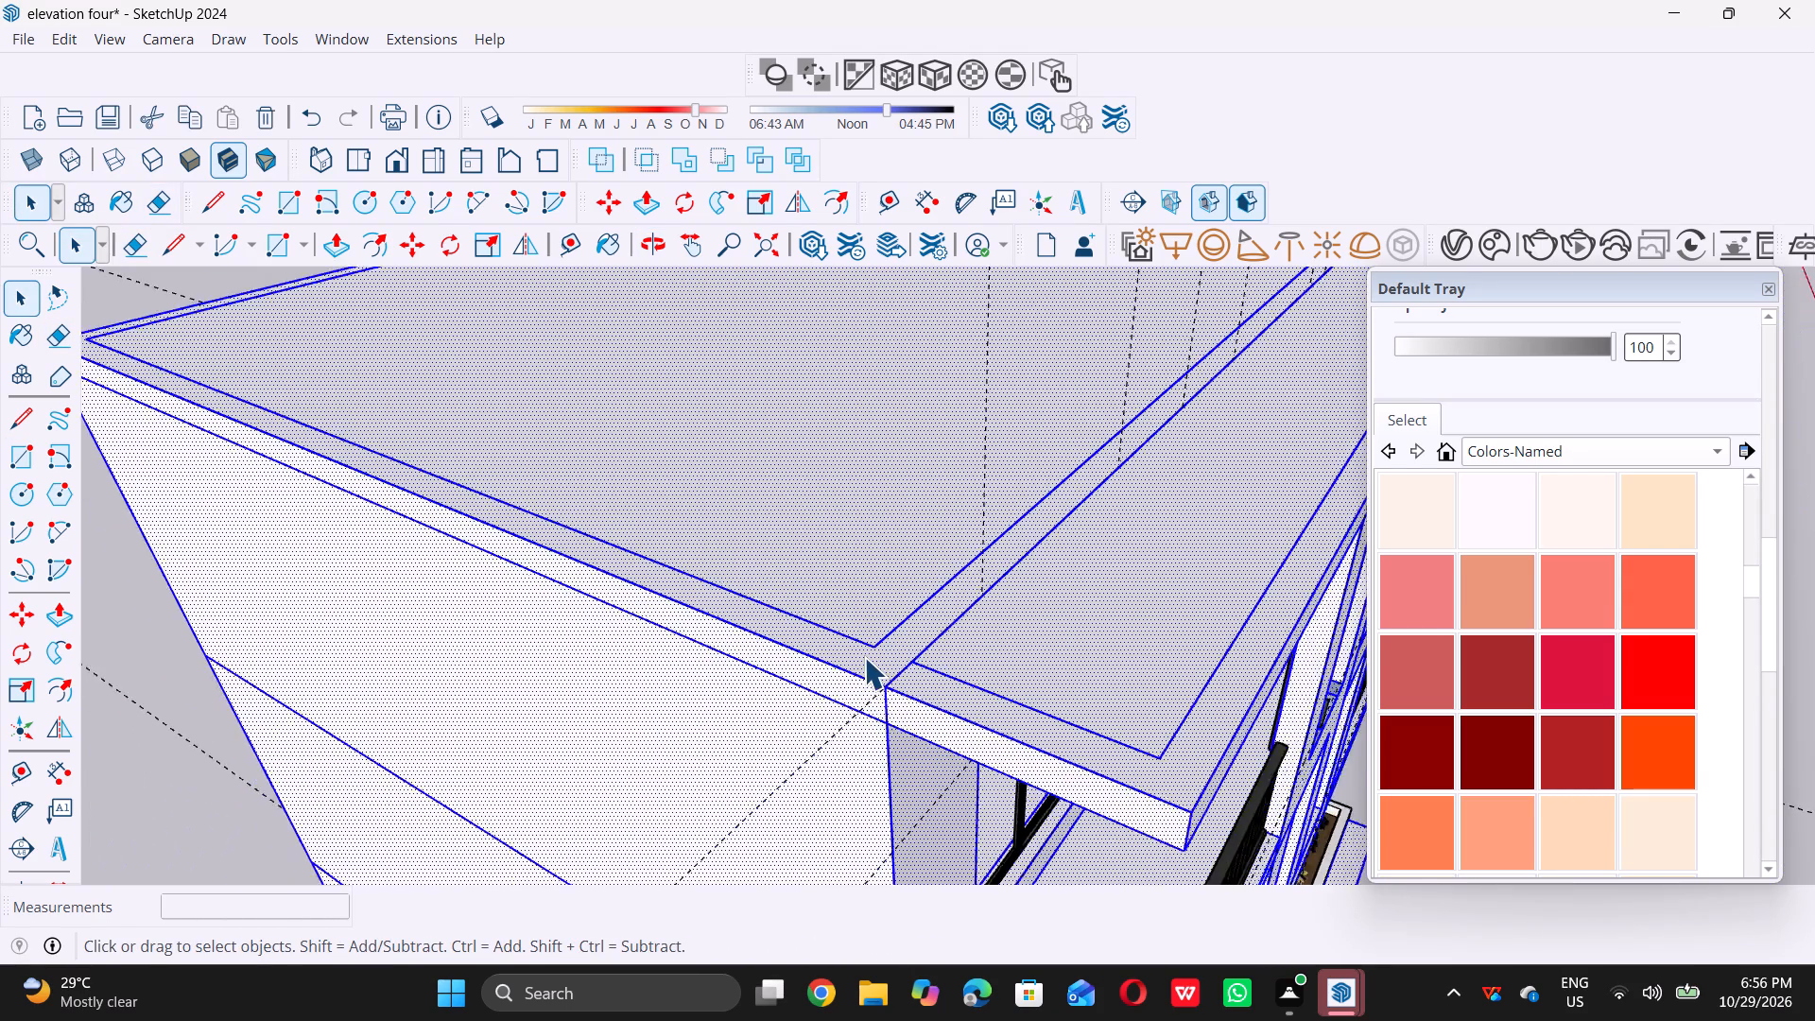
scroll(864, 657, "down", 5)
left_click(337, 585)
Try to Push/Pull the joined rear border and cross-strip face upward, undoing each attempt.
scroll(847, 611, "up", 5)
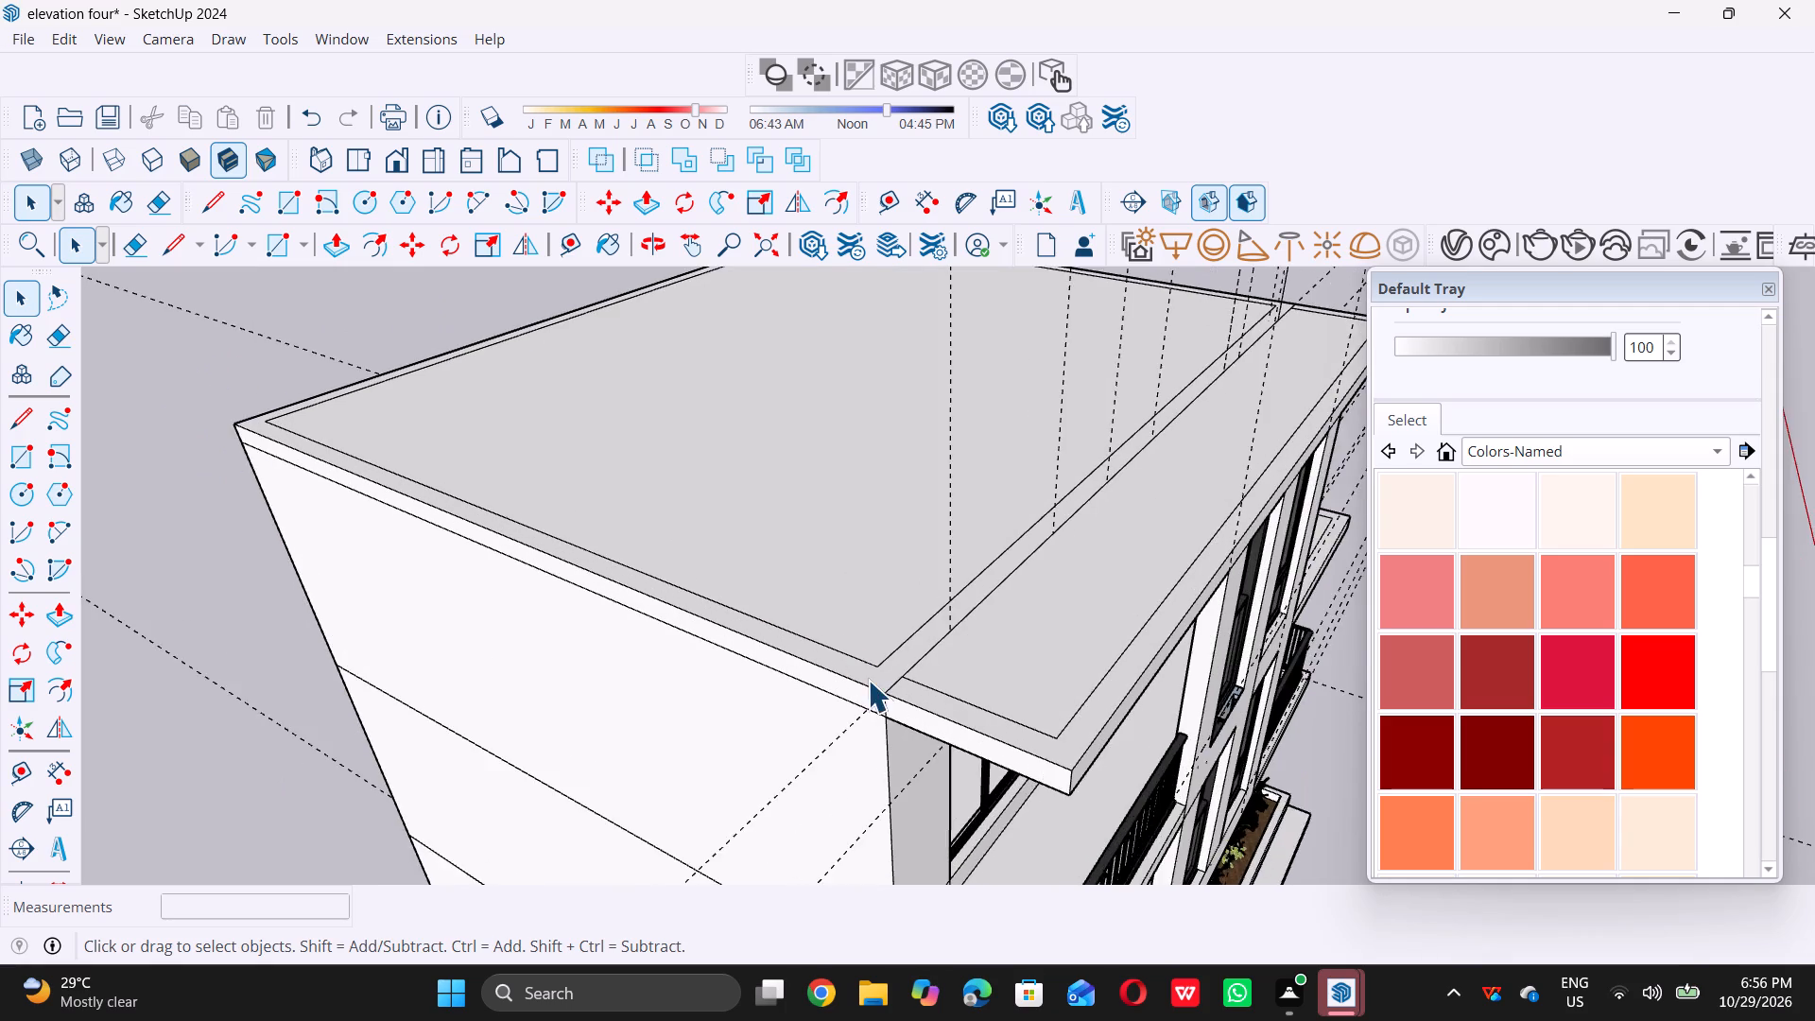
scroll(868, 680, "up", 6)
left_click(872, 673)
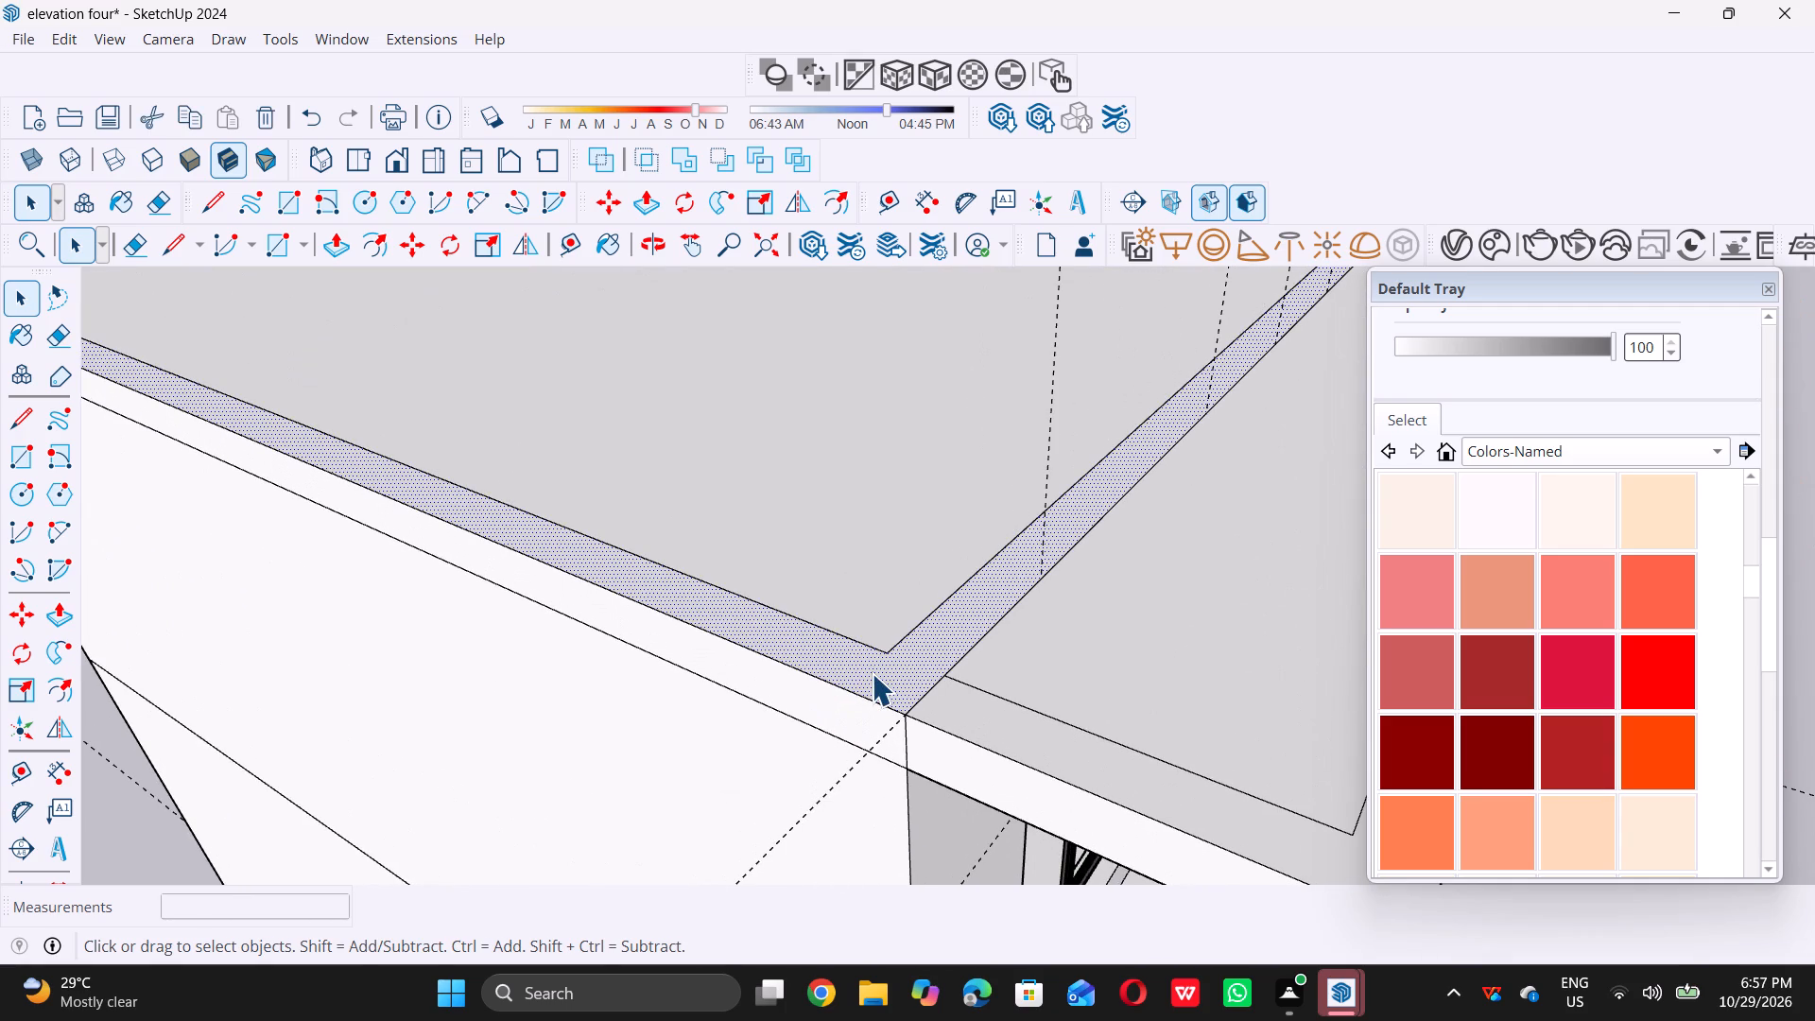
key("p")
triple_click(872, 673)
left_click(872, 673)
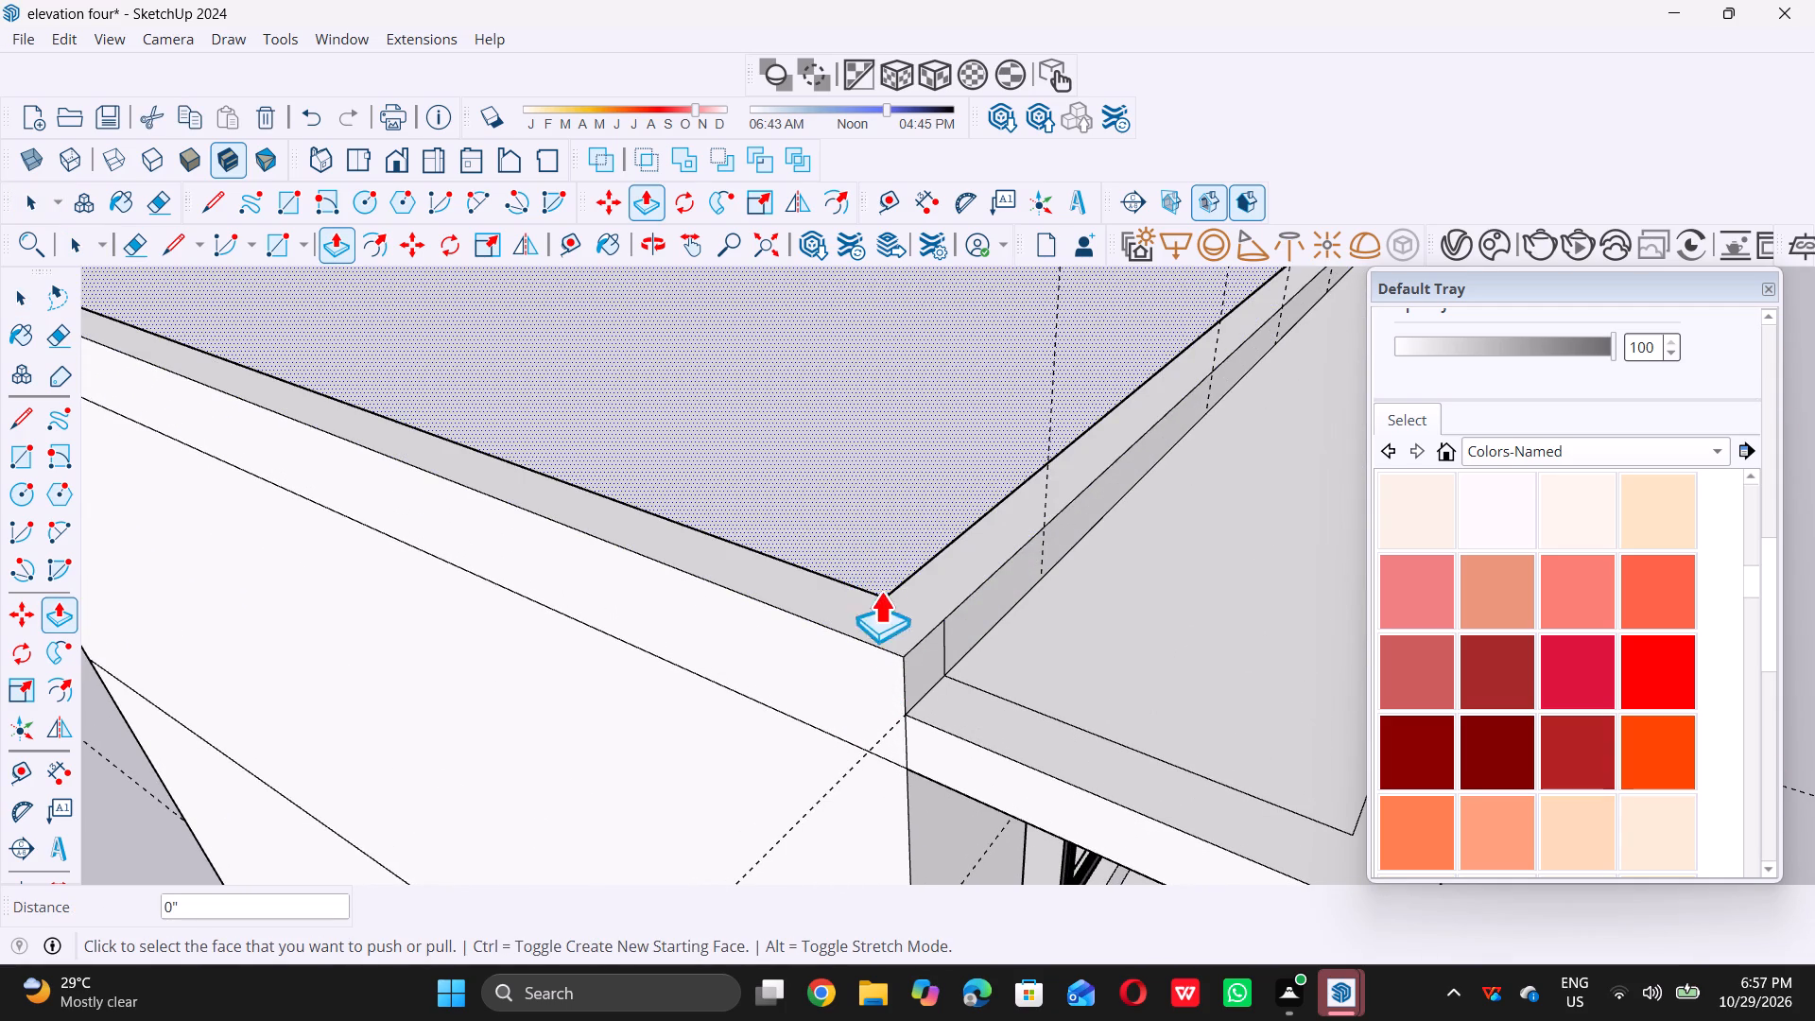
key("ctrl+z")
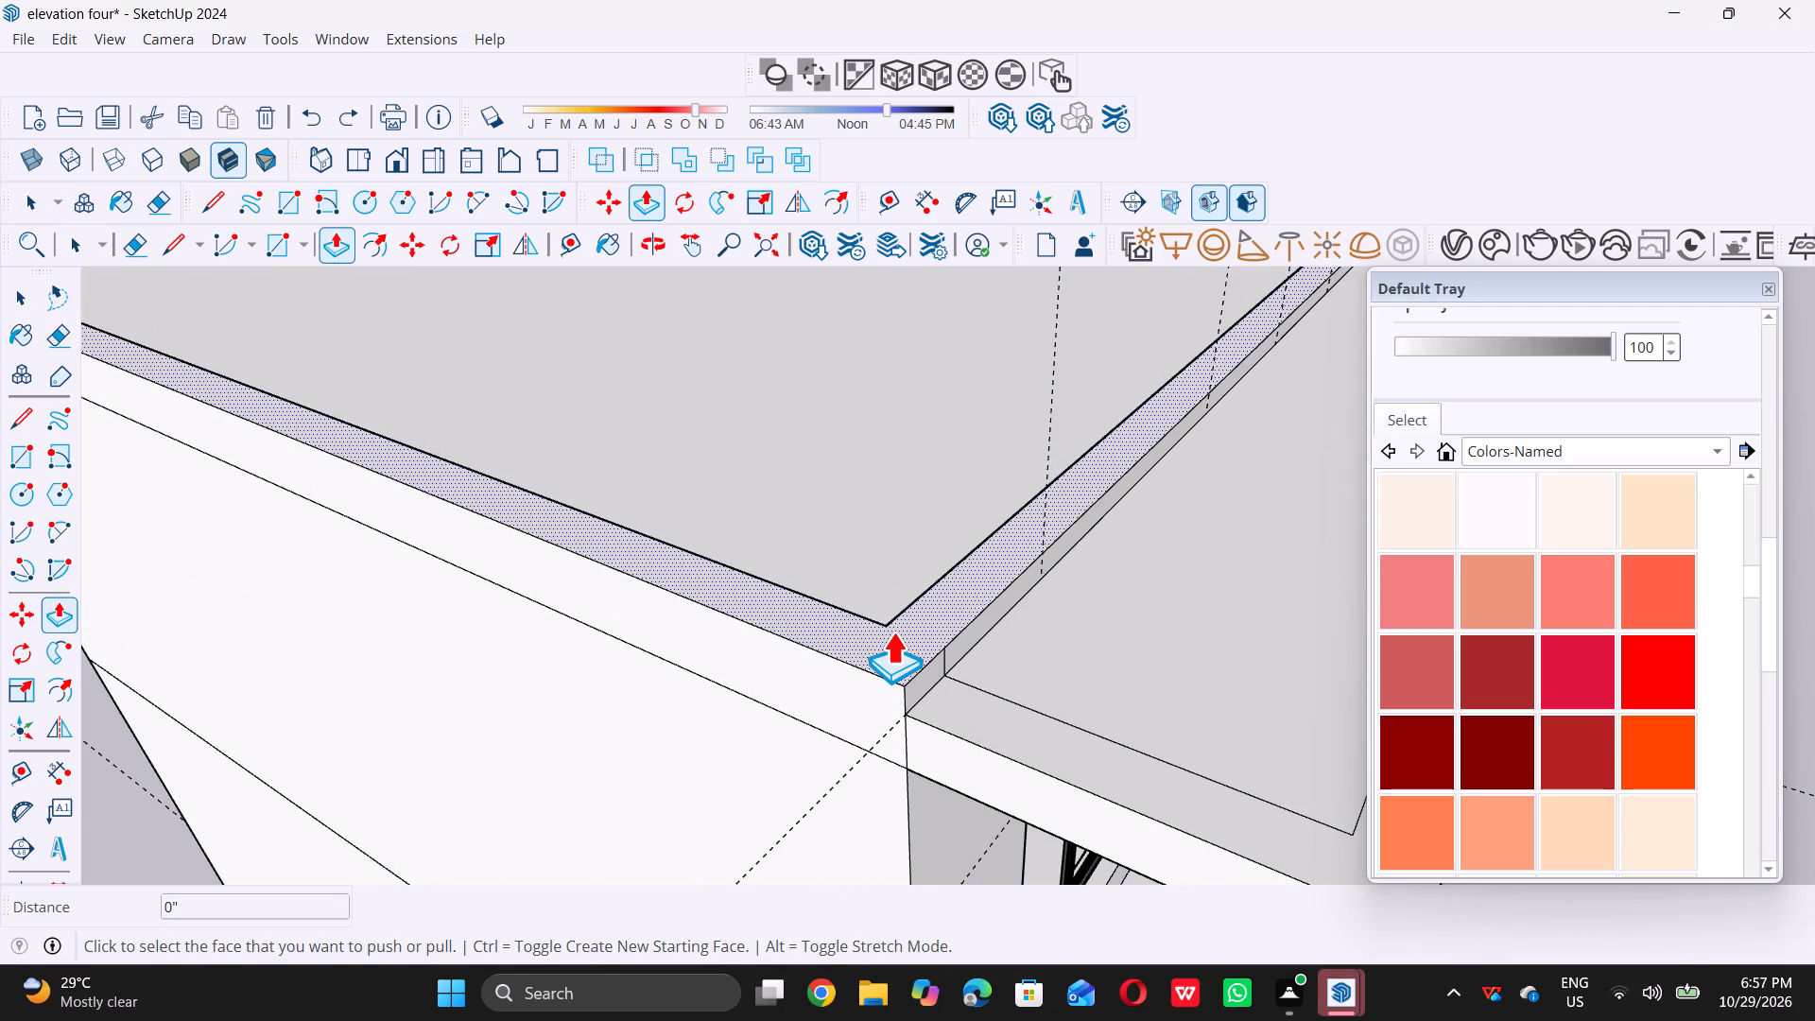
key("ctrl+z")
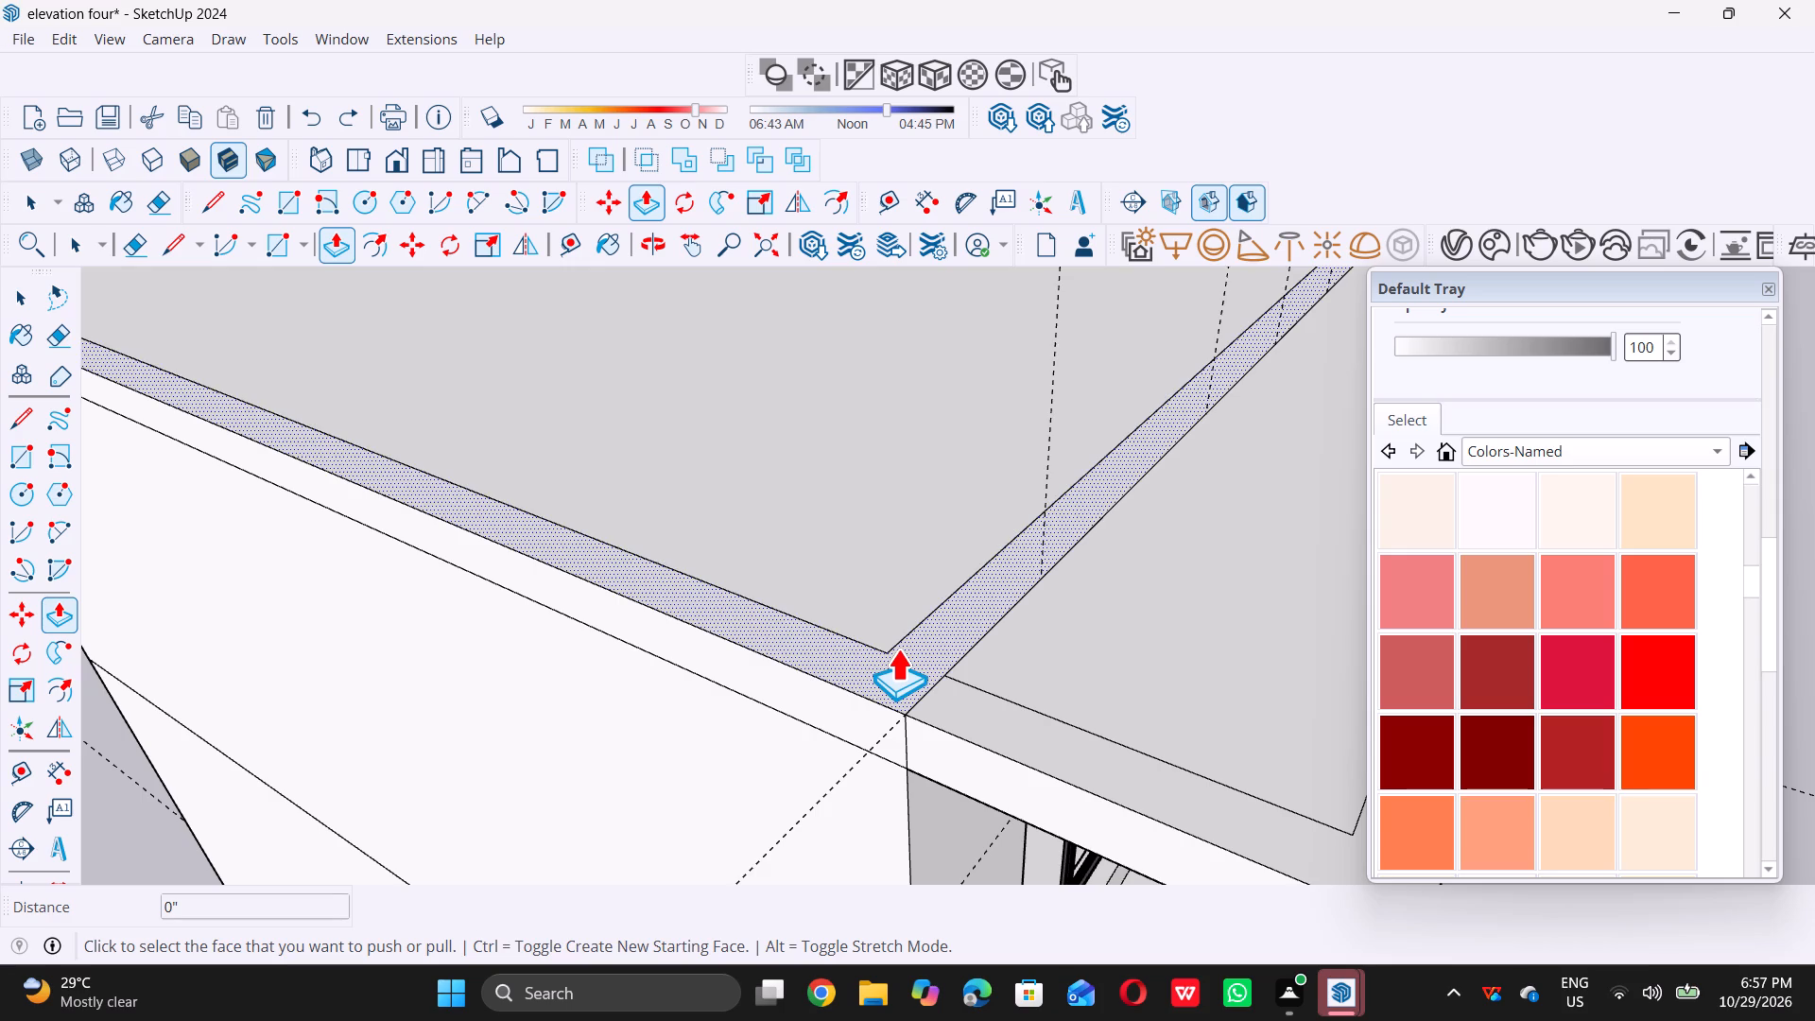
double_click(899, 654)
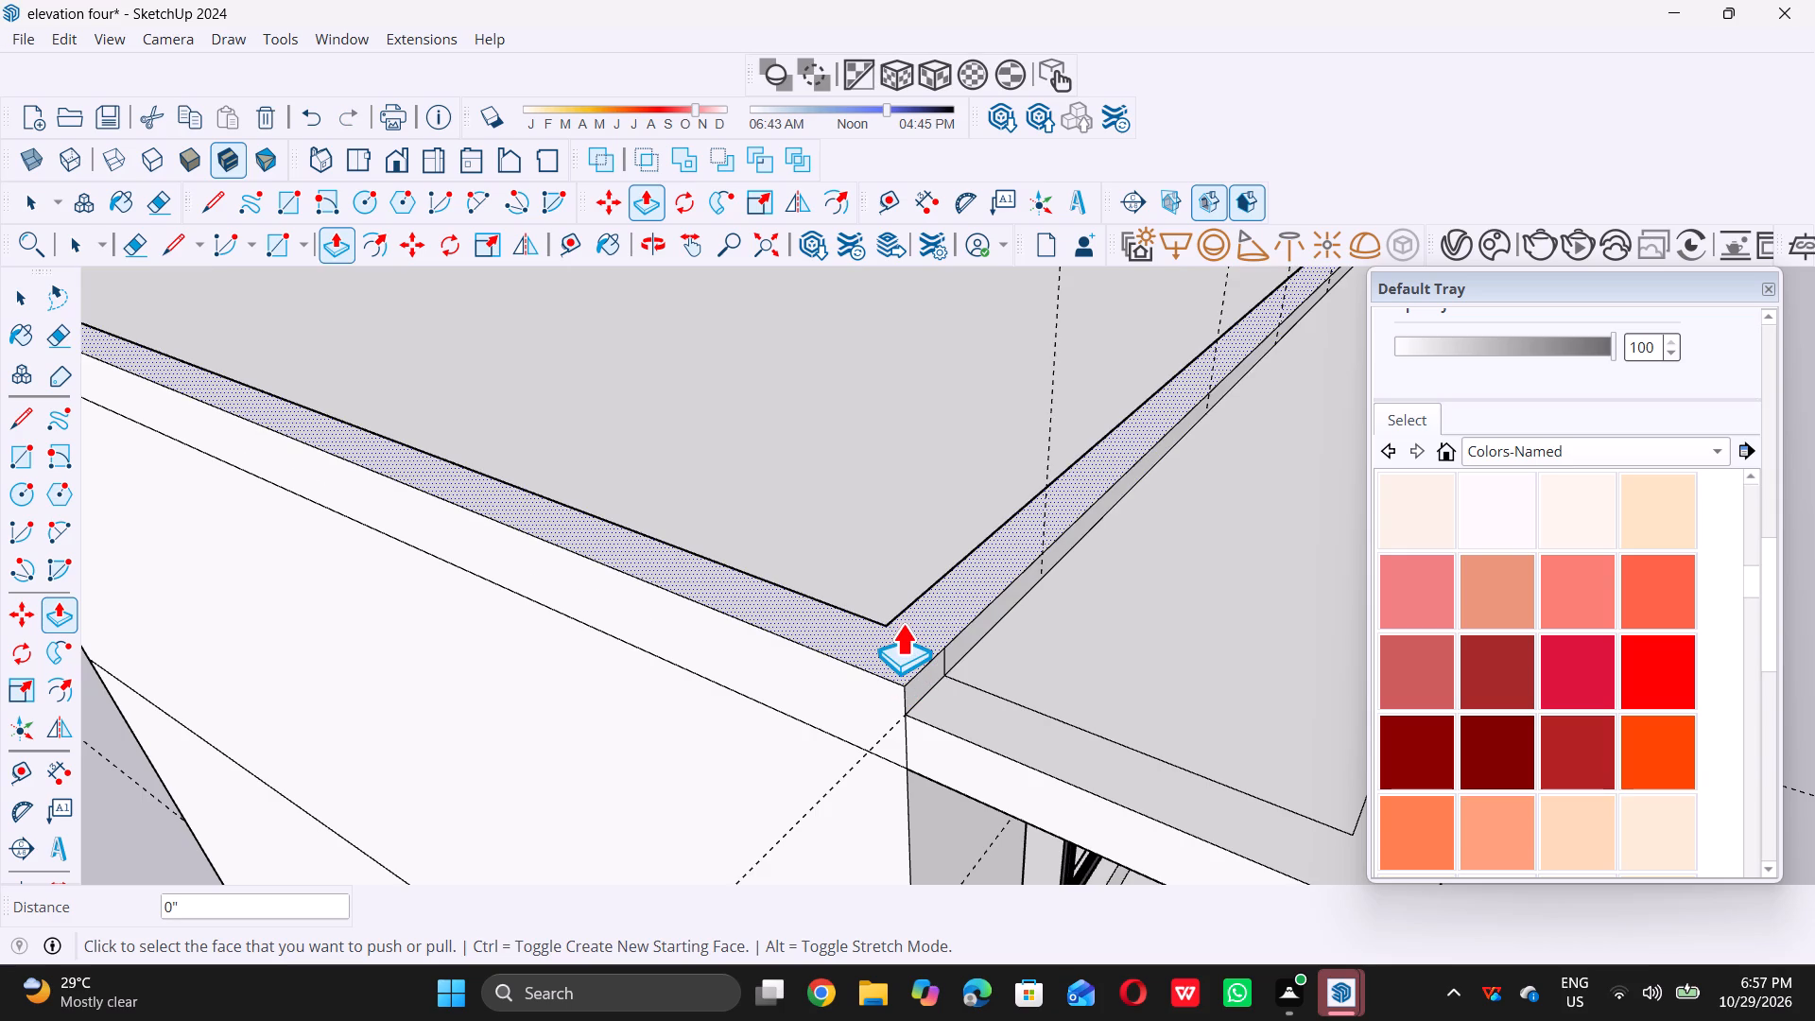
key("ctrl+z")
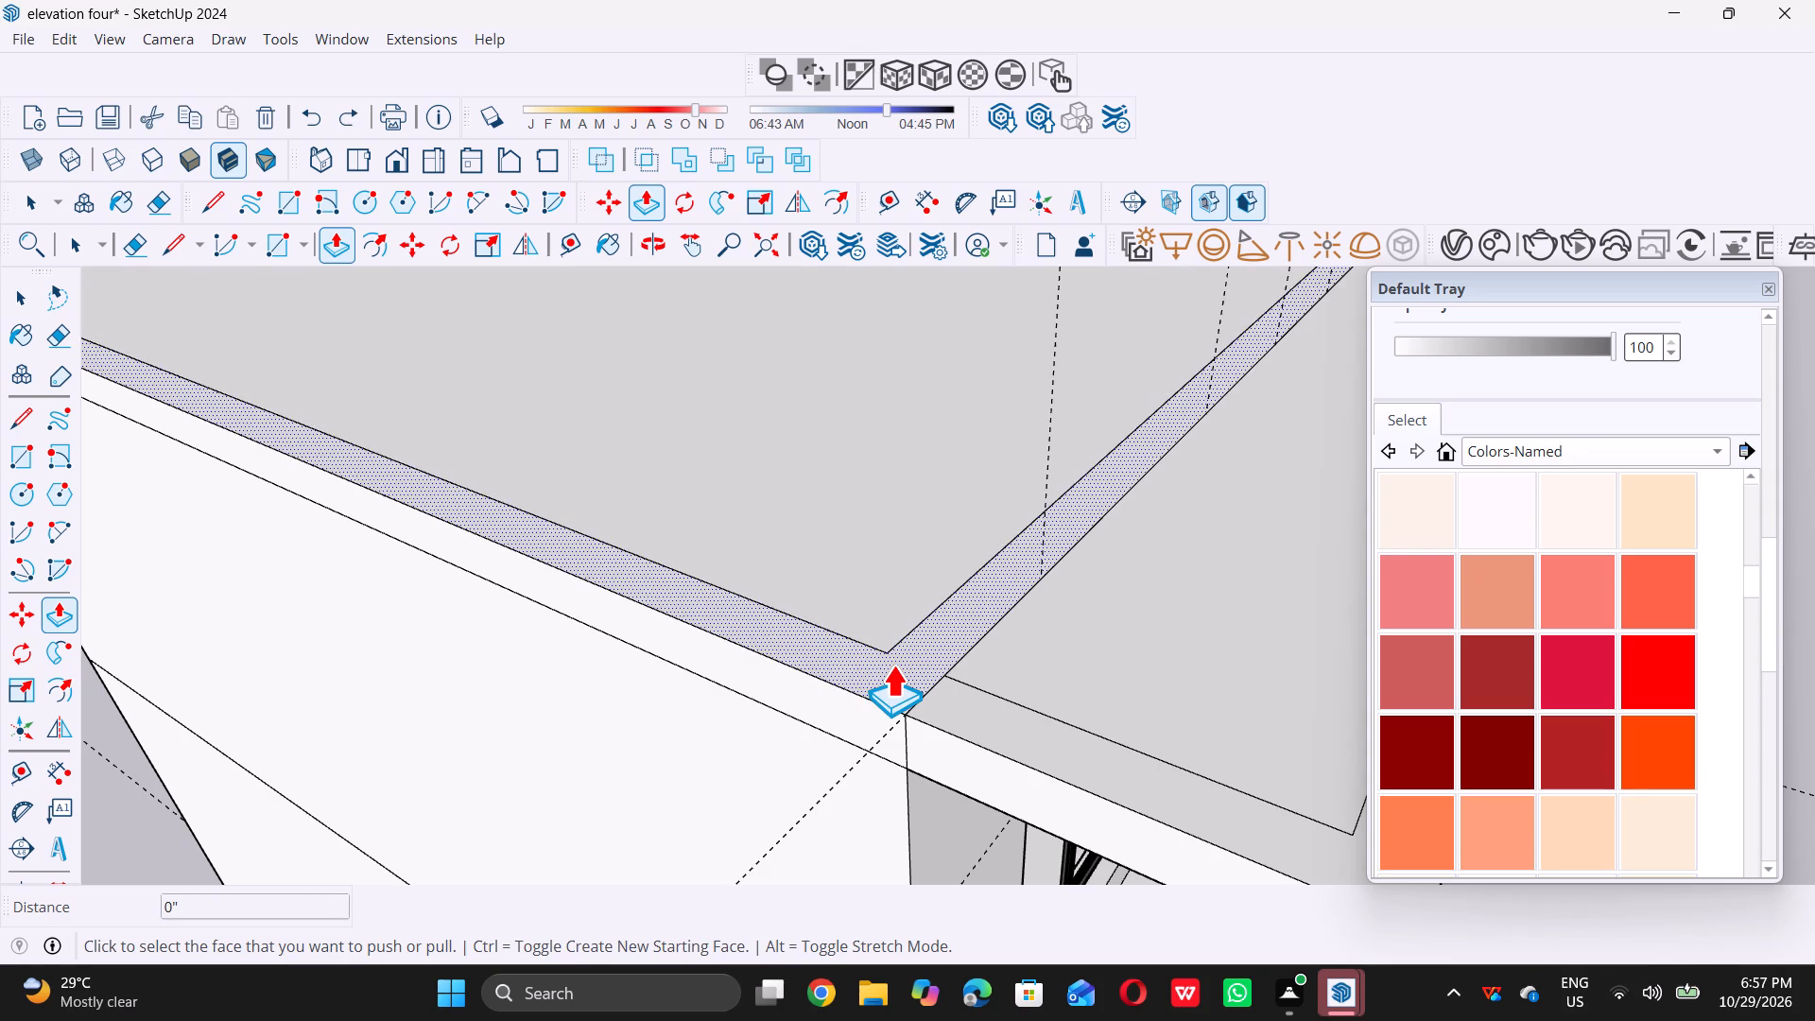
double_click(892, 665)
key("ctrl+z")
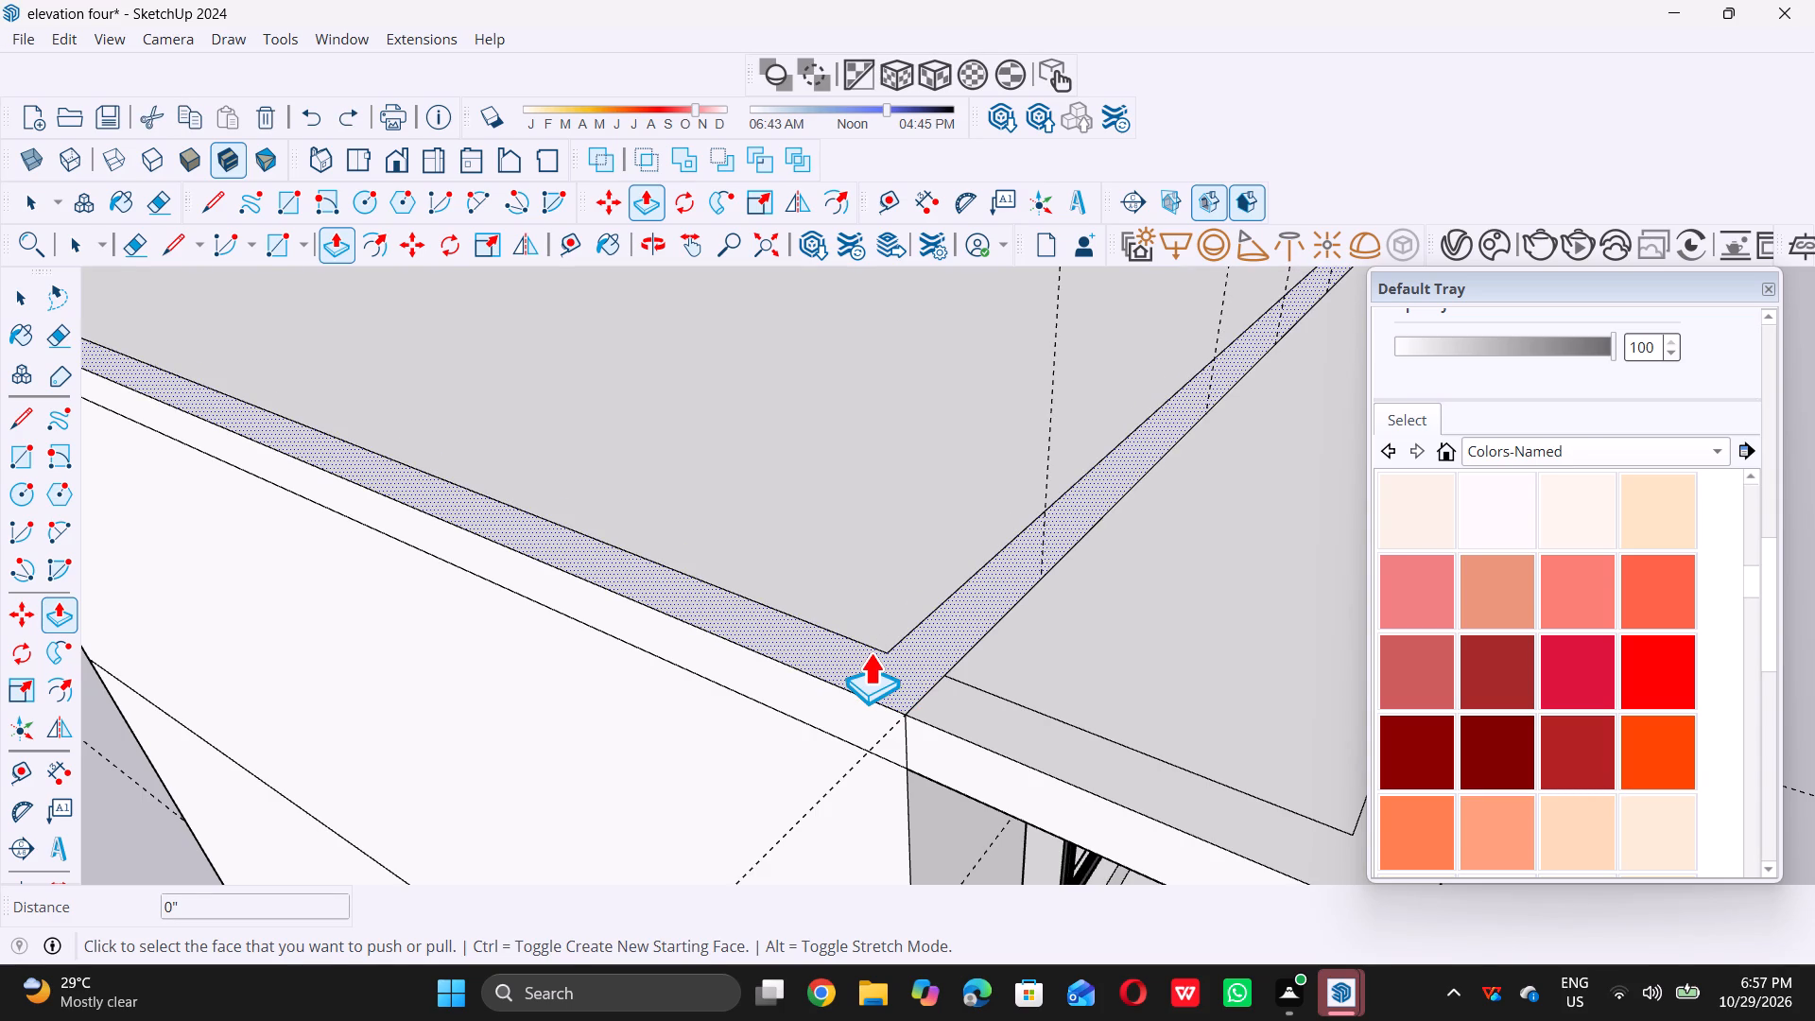
Push/Pull the joined rear border and cross-strip face up 10' to form the walls.
left_click(870, 652)
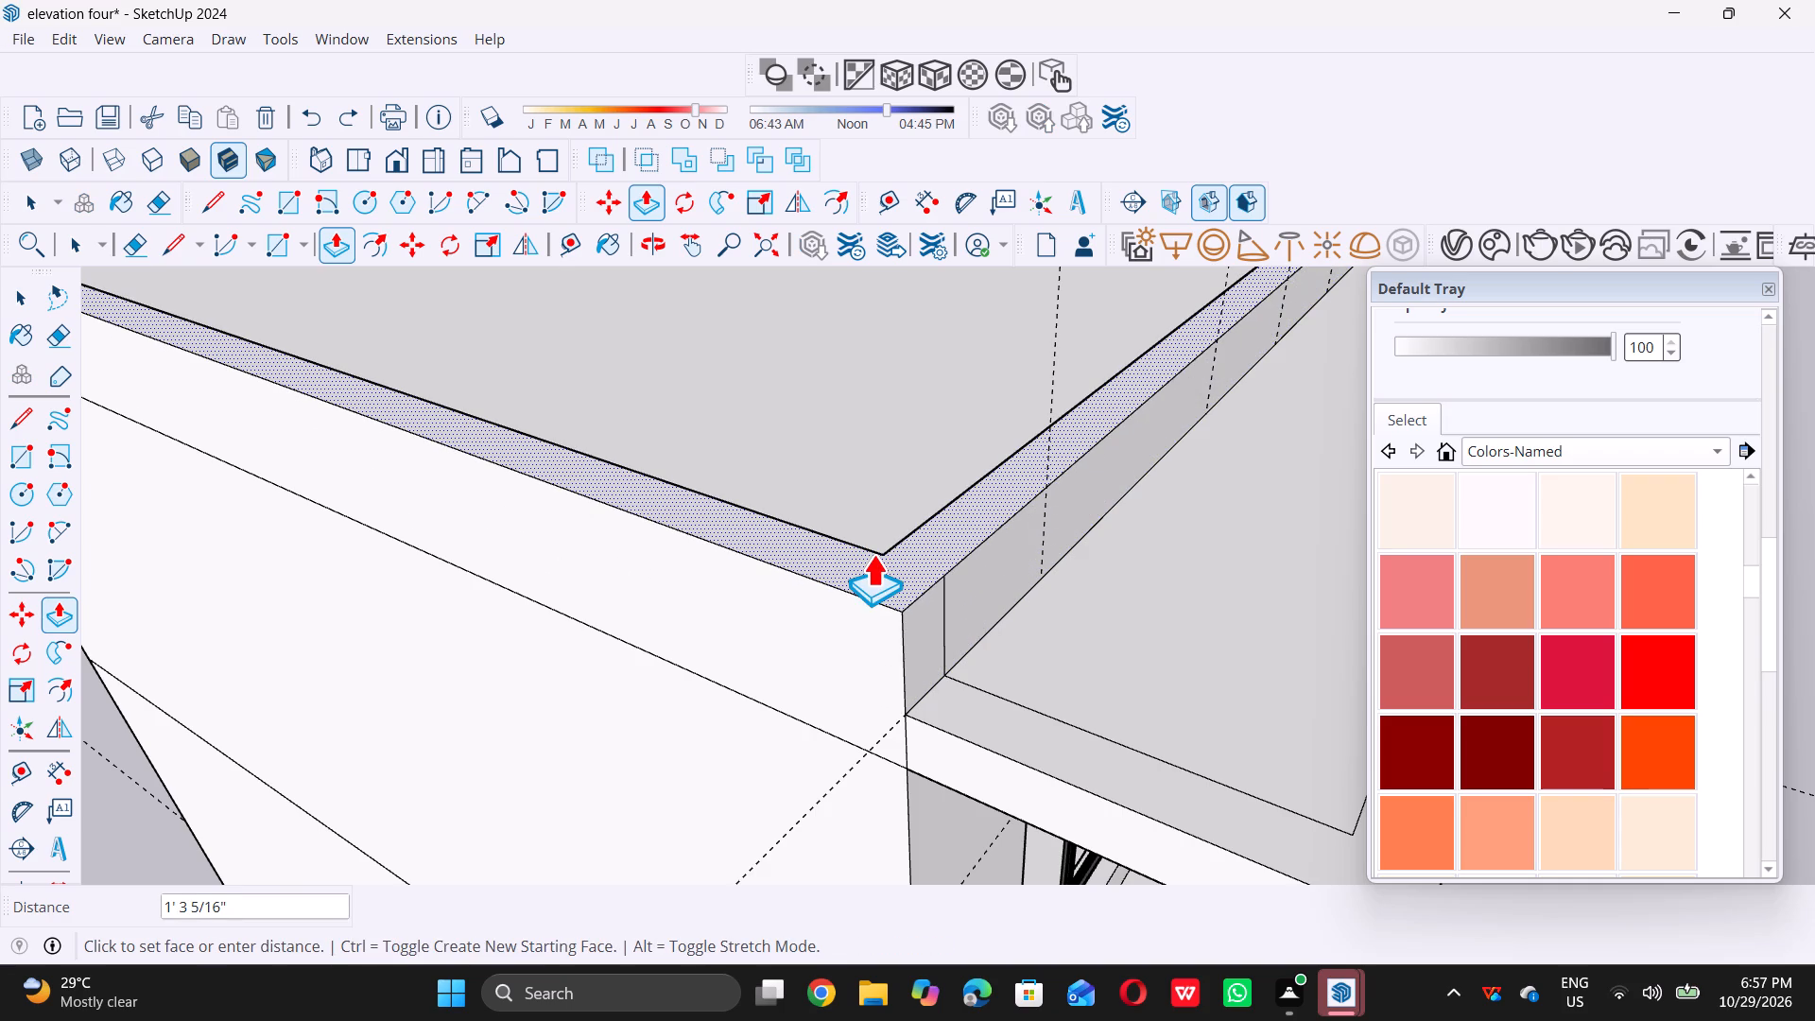
type("10")
key("apostrophe")
key("Return")
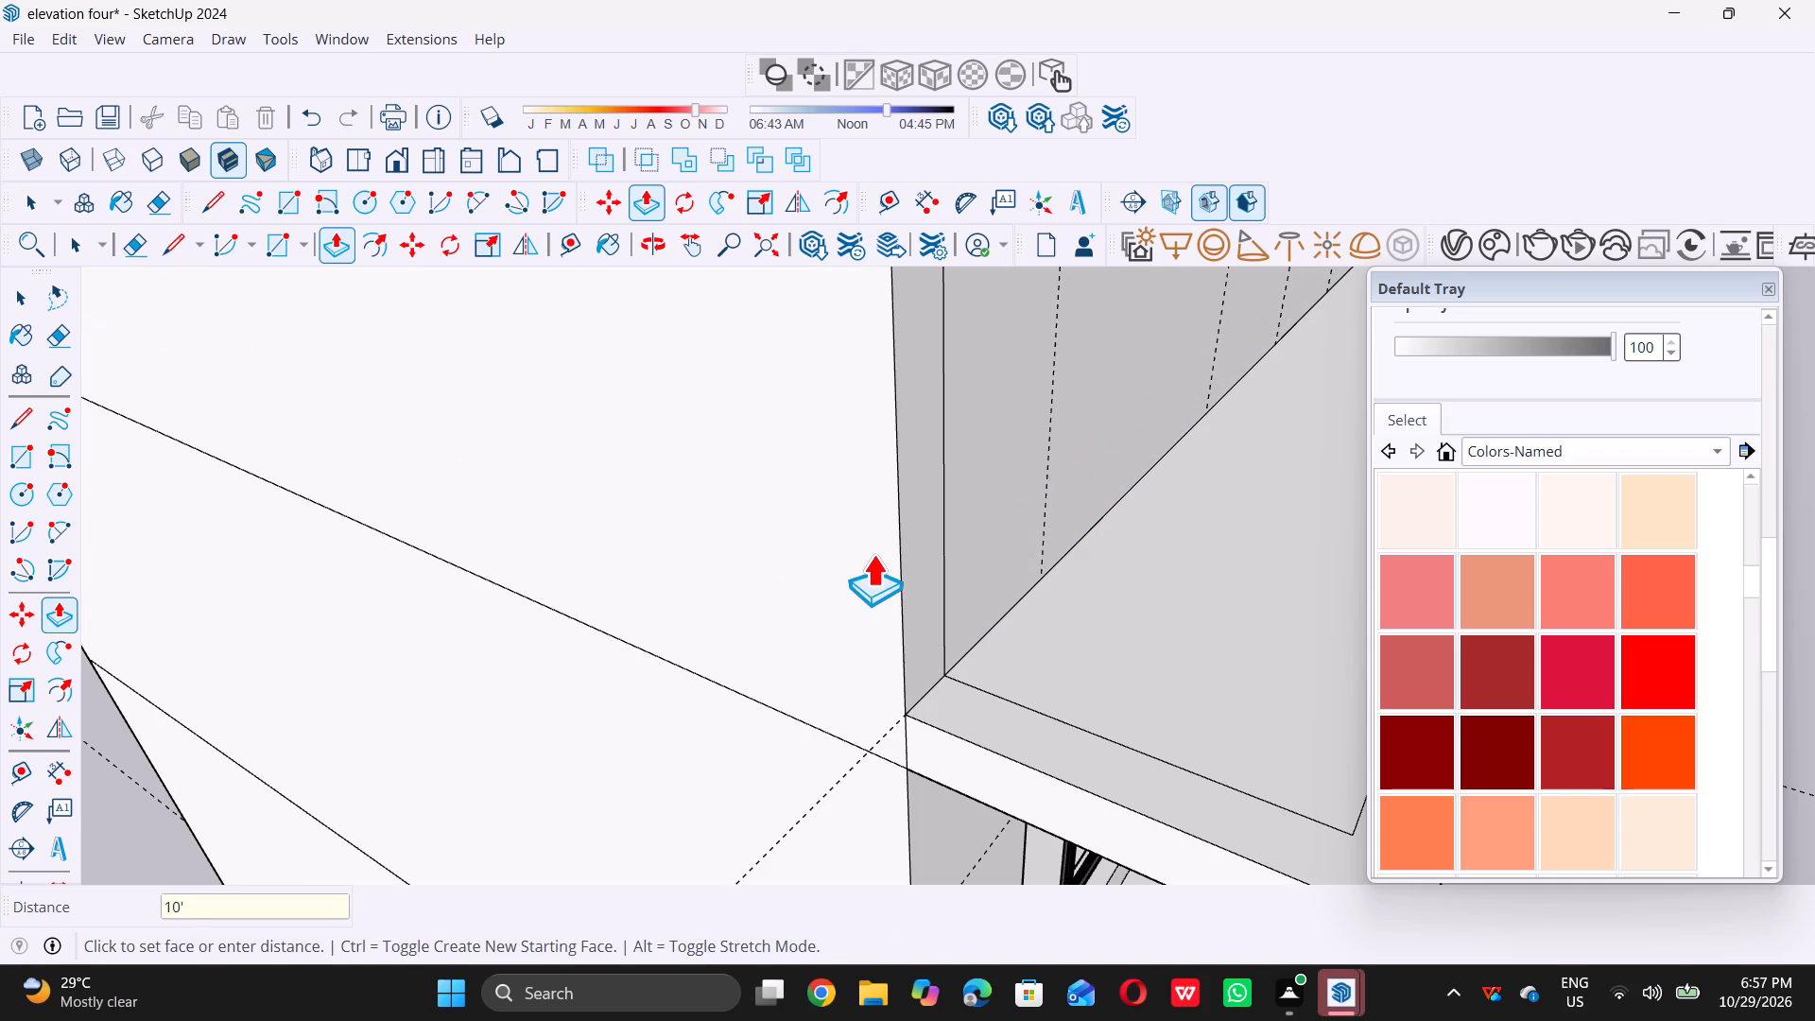
key("space")
scroll(596, 1020, "down", 5)
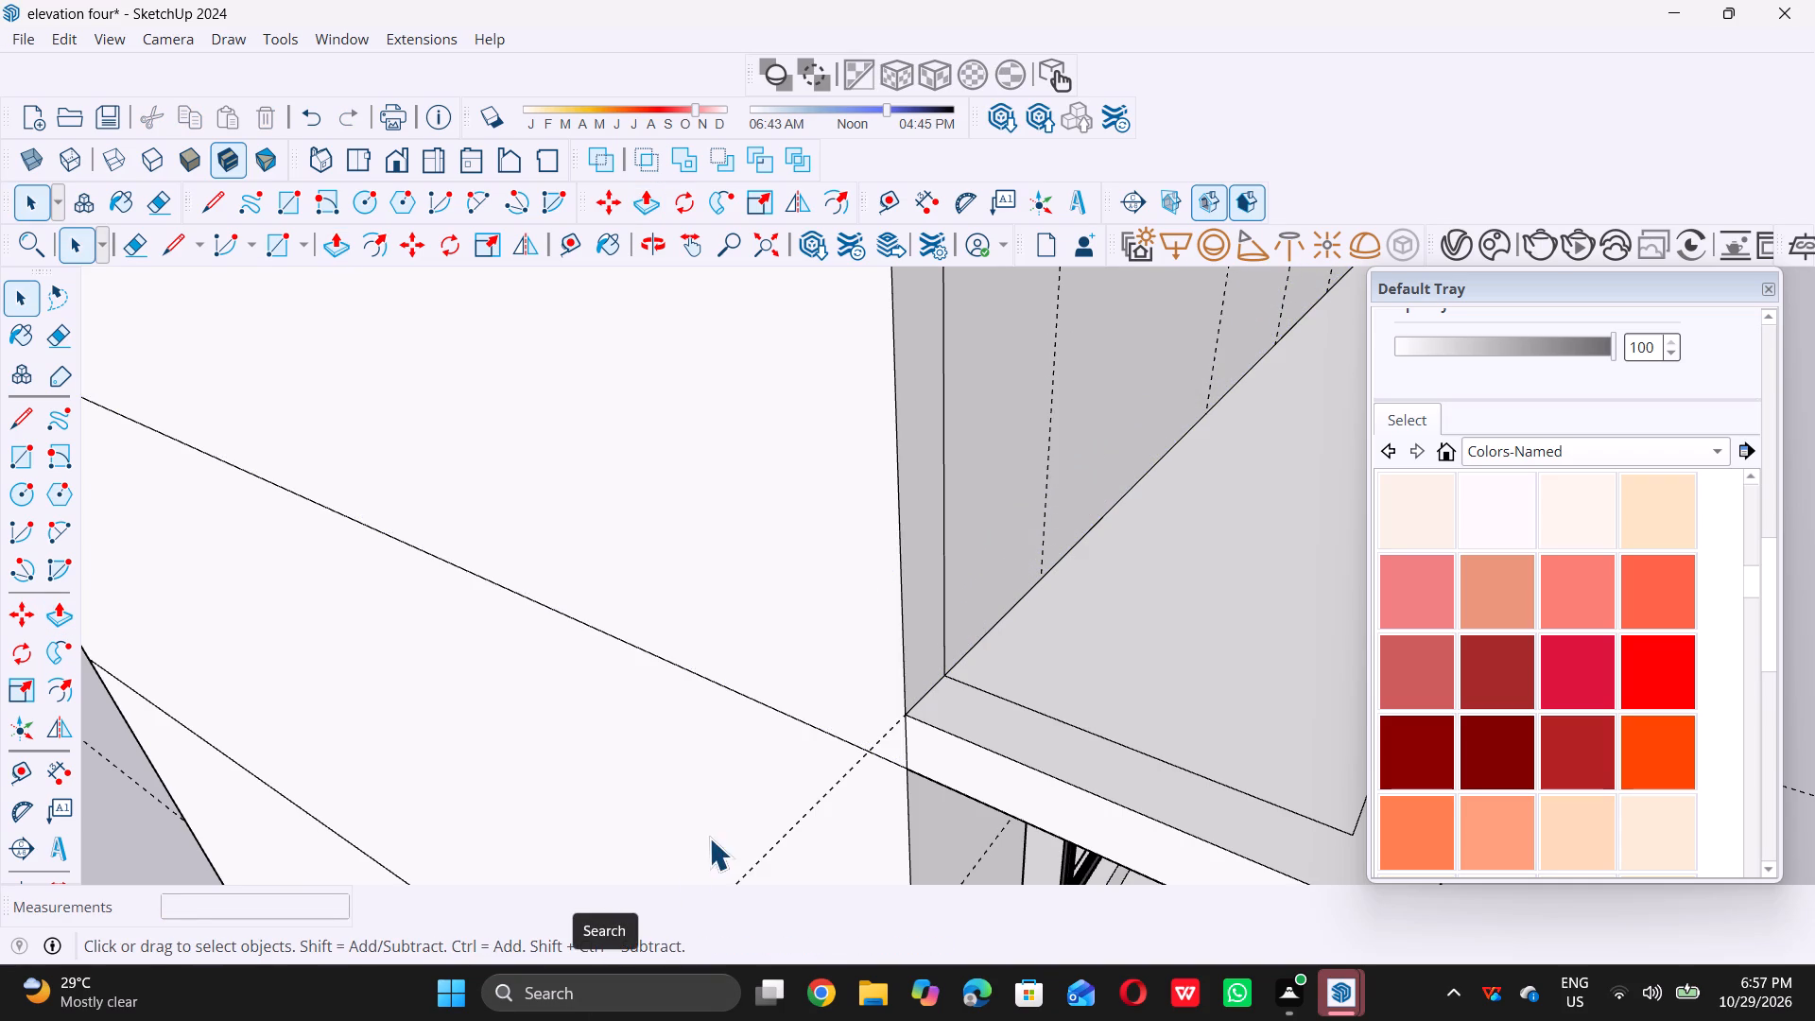
Erase the extra vertical line beside the near corner on the front face of the raised roof wall, above the slab overhang.
scroll(723, 796, "down", 20)
scroll(723, 796, "down", 6)
middle_click_drag(787, 651, 787, 649)
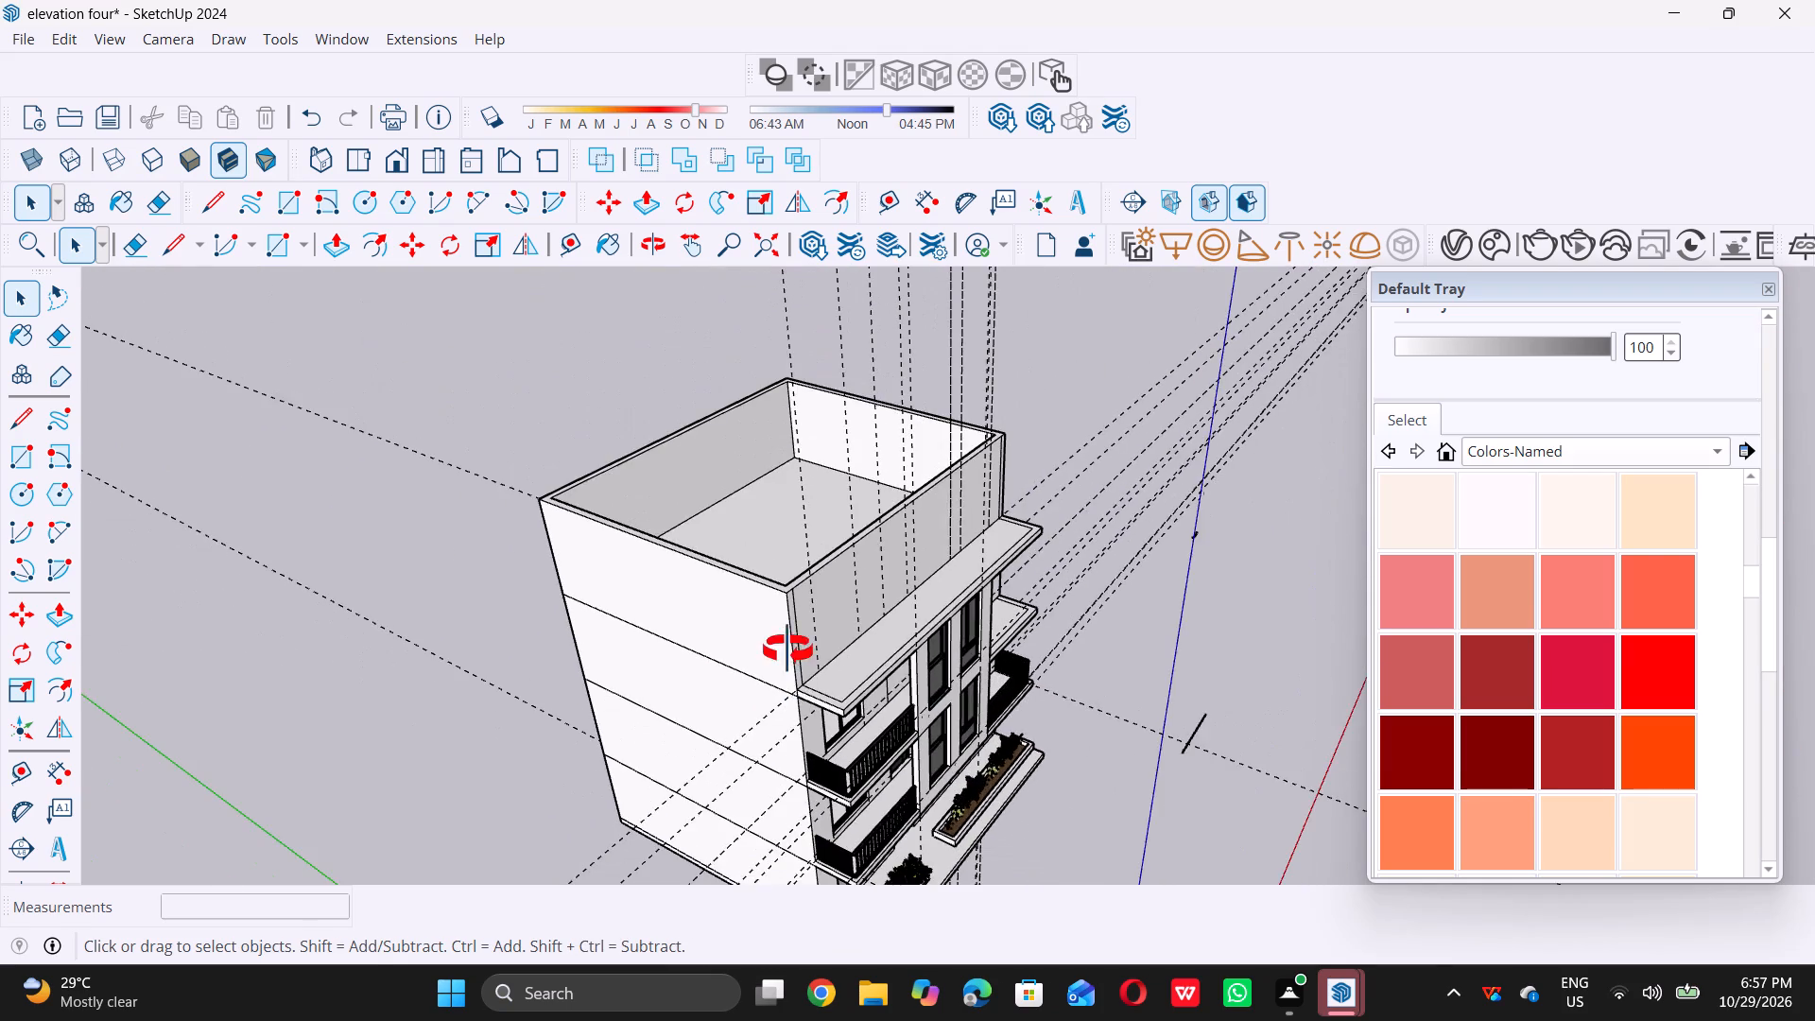
middle_click_drag(787, 649, 648, 594)
scroll(757, 579, "down", 2)
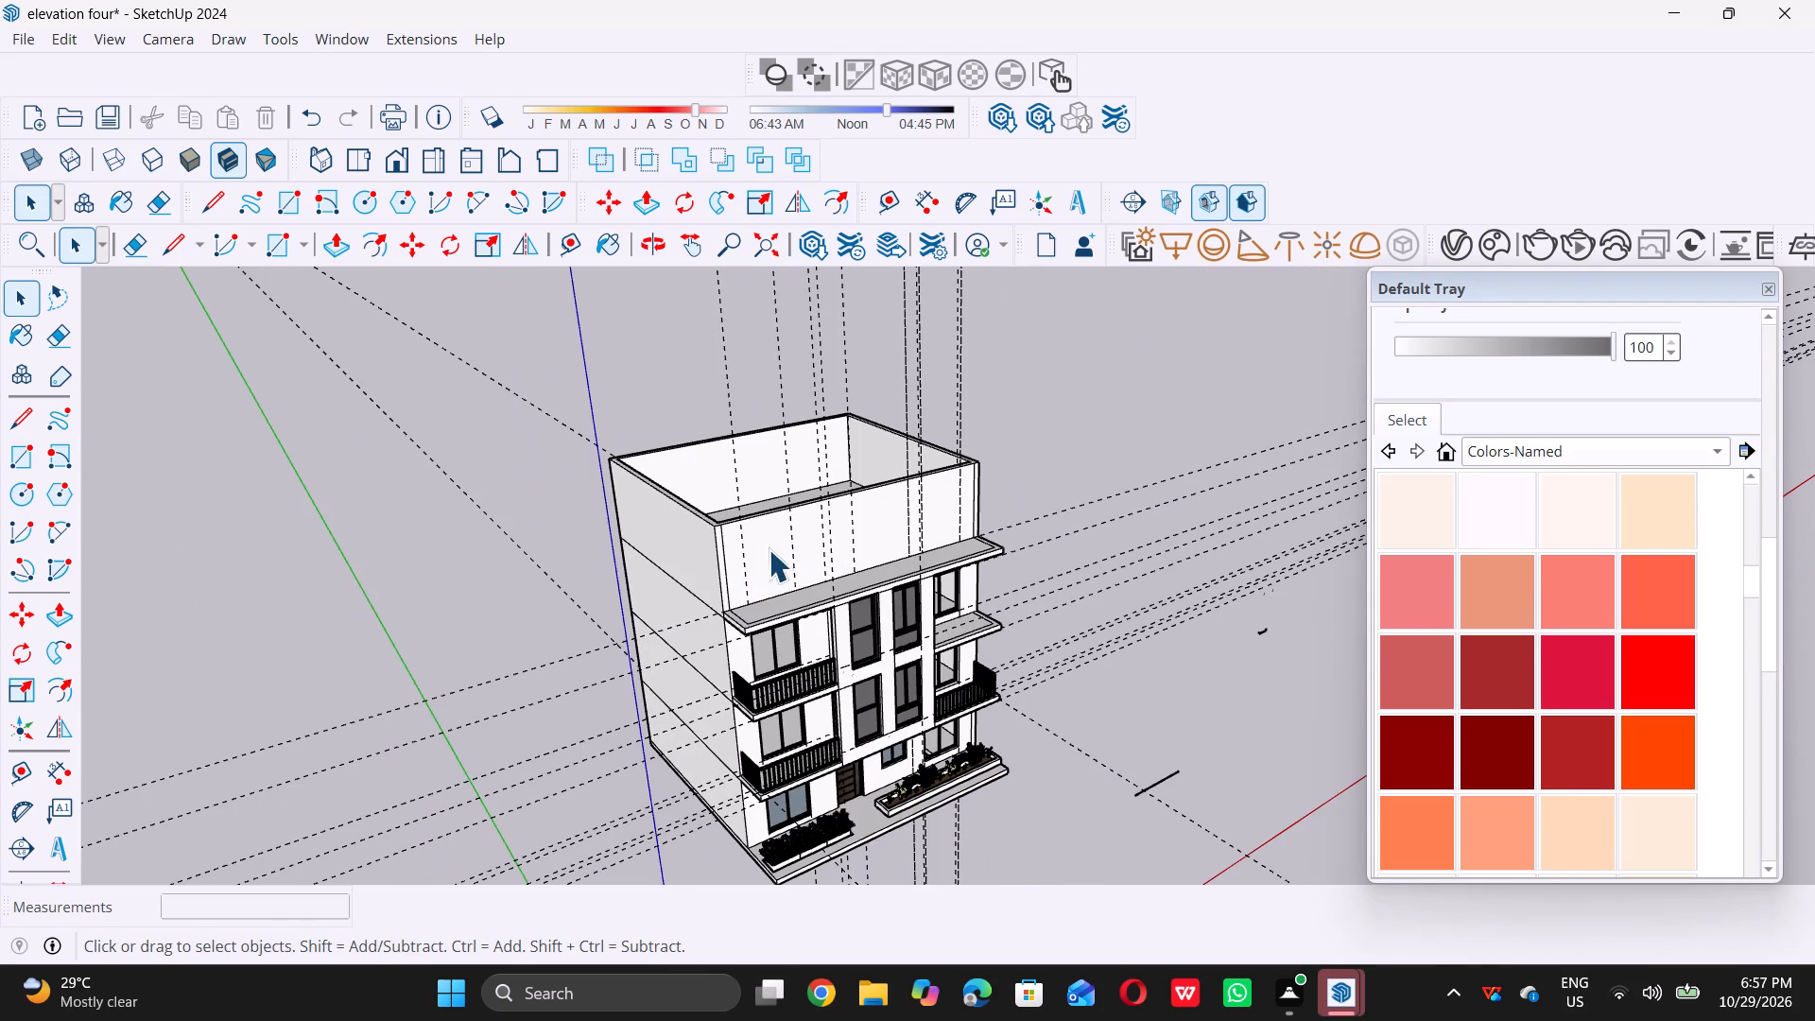
middle_click_drag(773, 545, 793, 531)
scroll(791, 531, "up", 6)
scroll(715, 581, "up", 4)
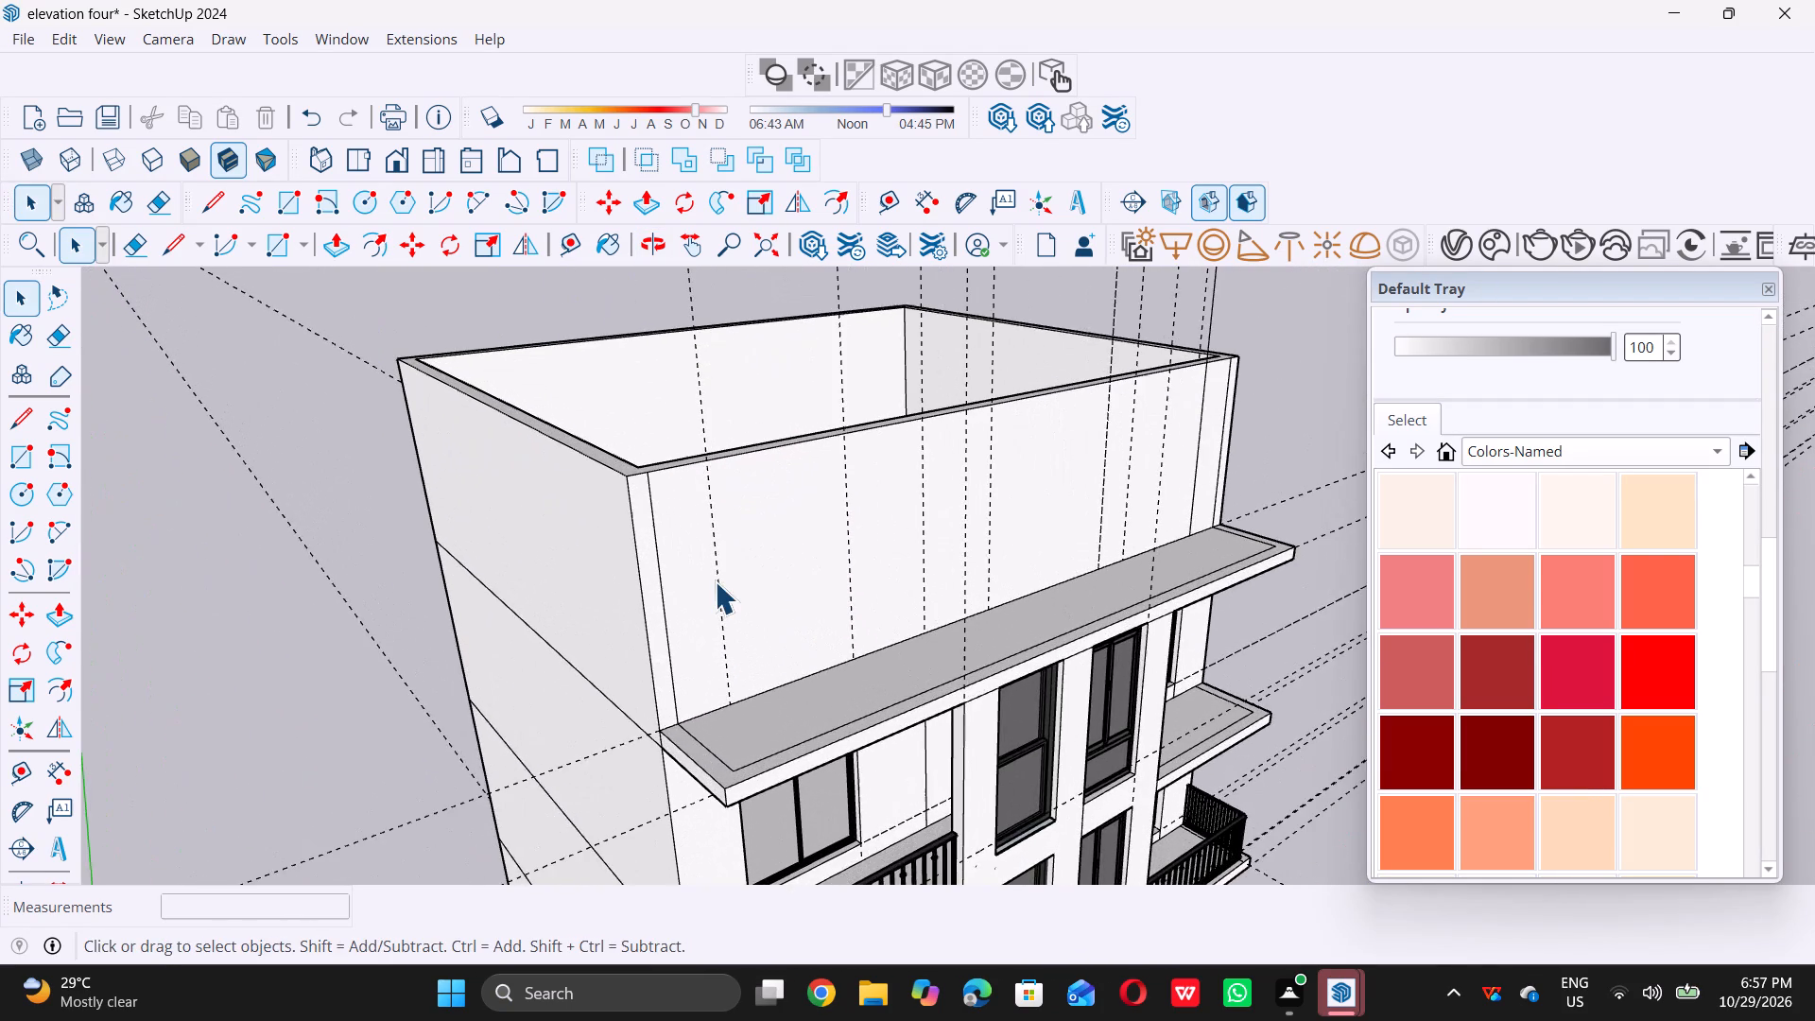
scroll(697, 597, "up", 3)
key("e")
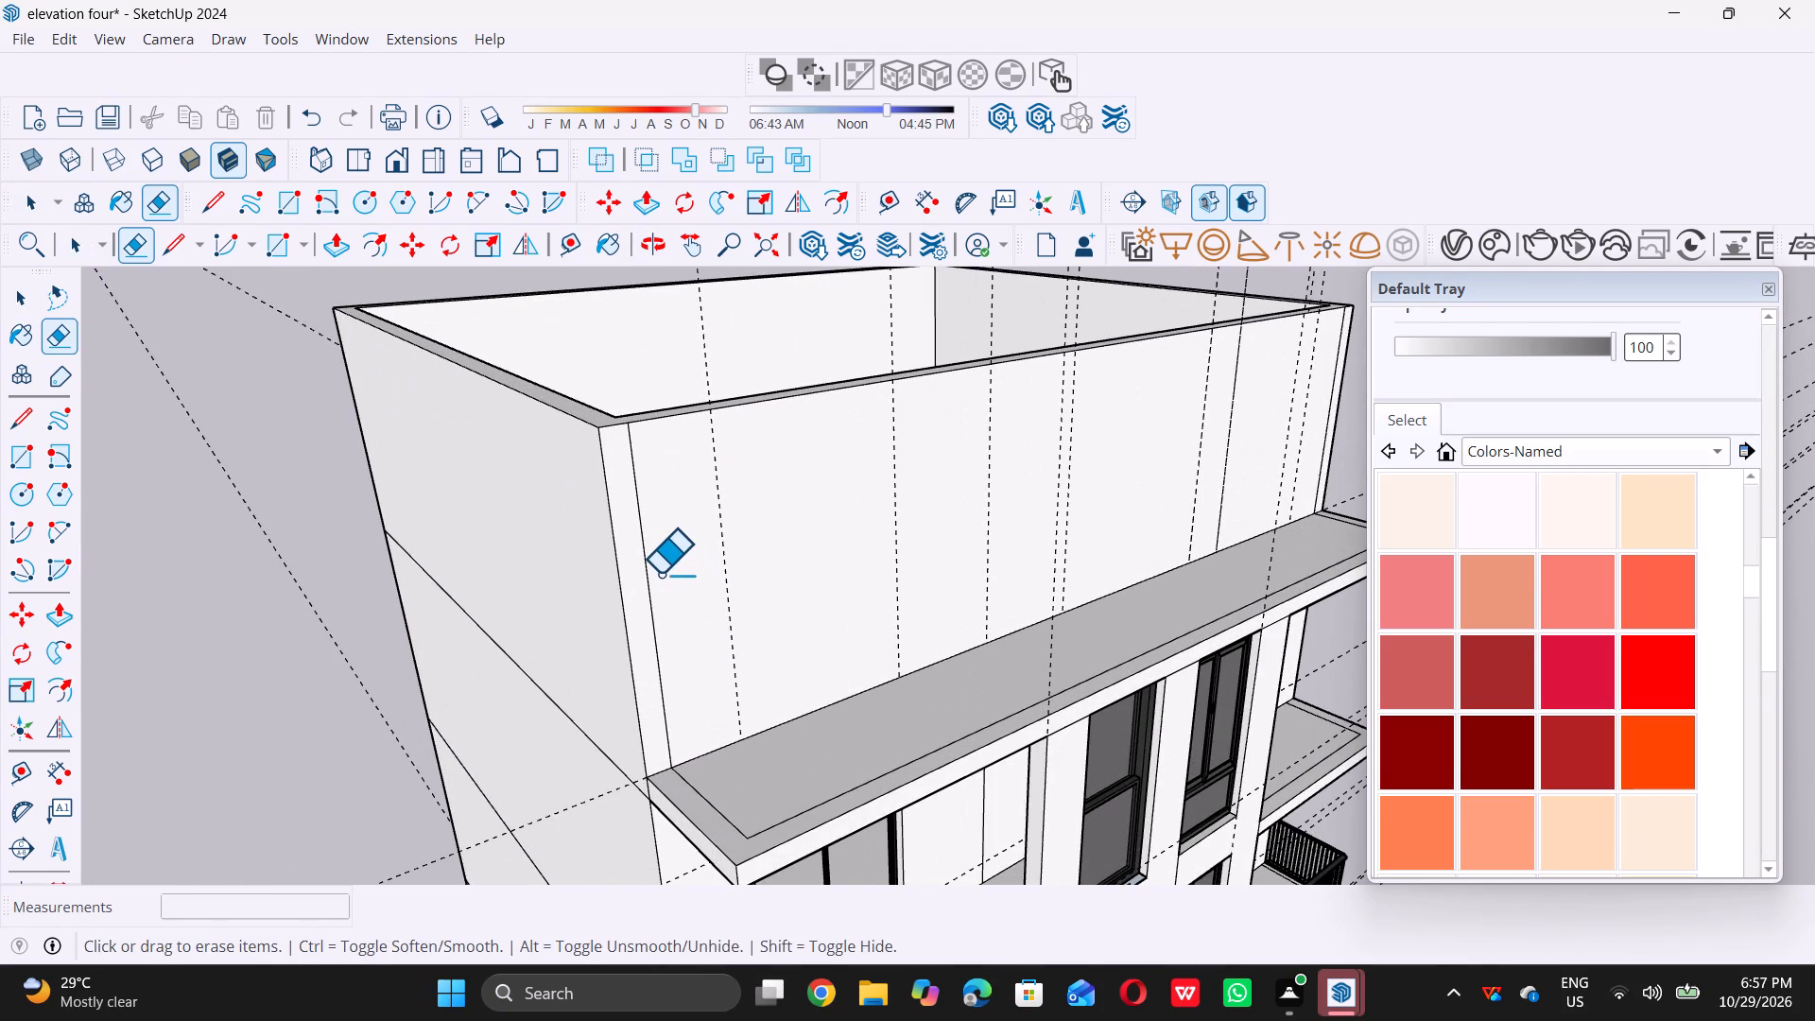
double_click(643, 547)
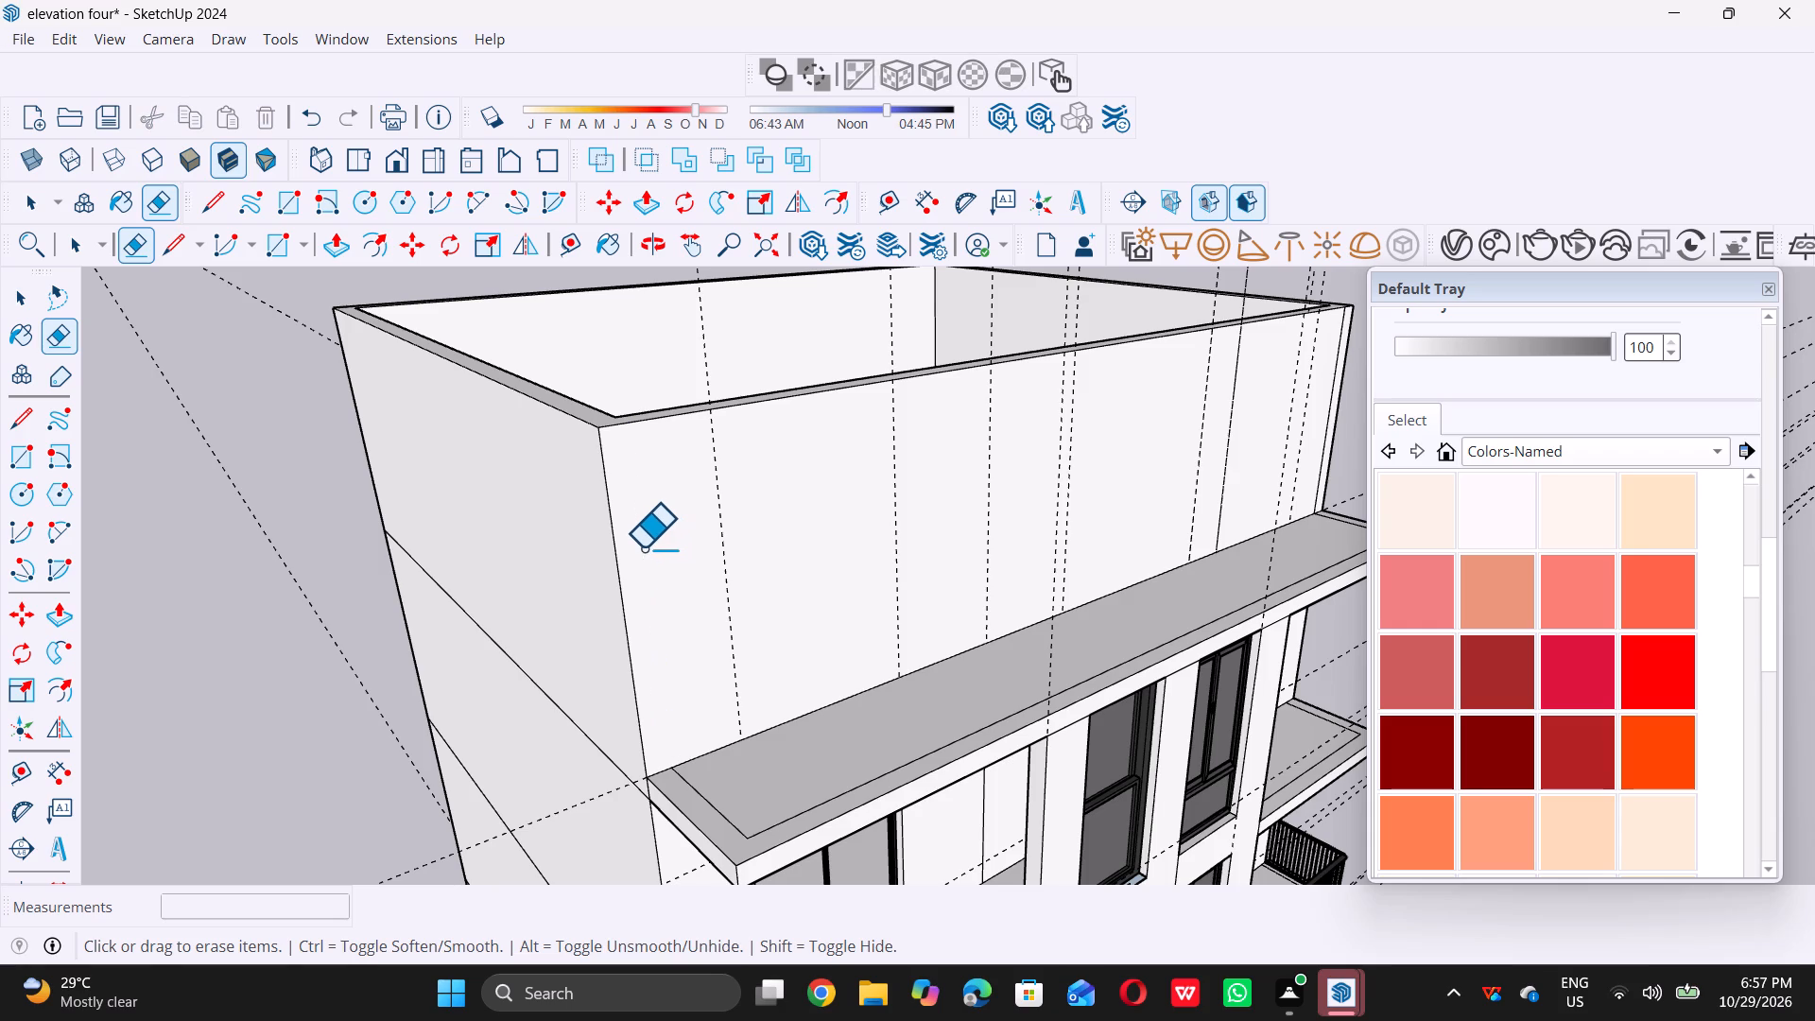
scroll(618, 570, "down", 9)
scroll(647, 659, "down", 16)
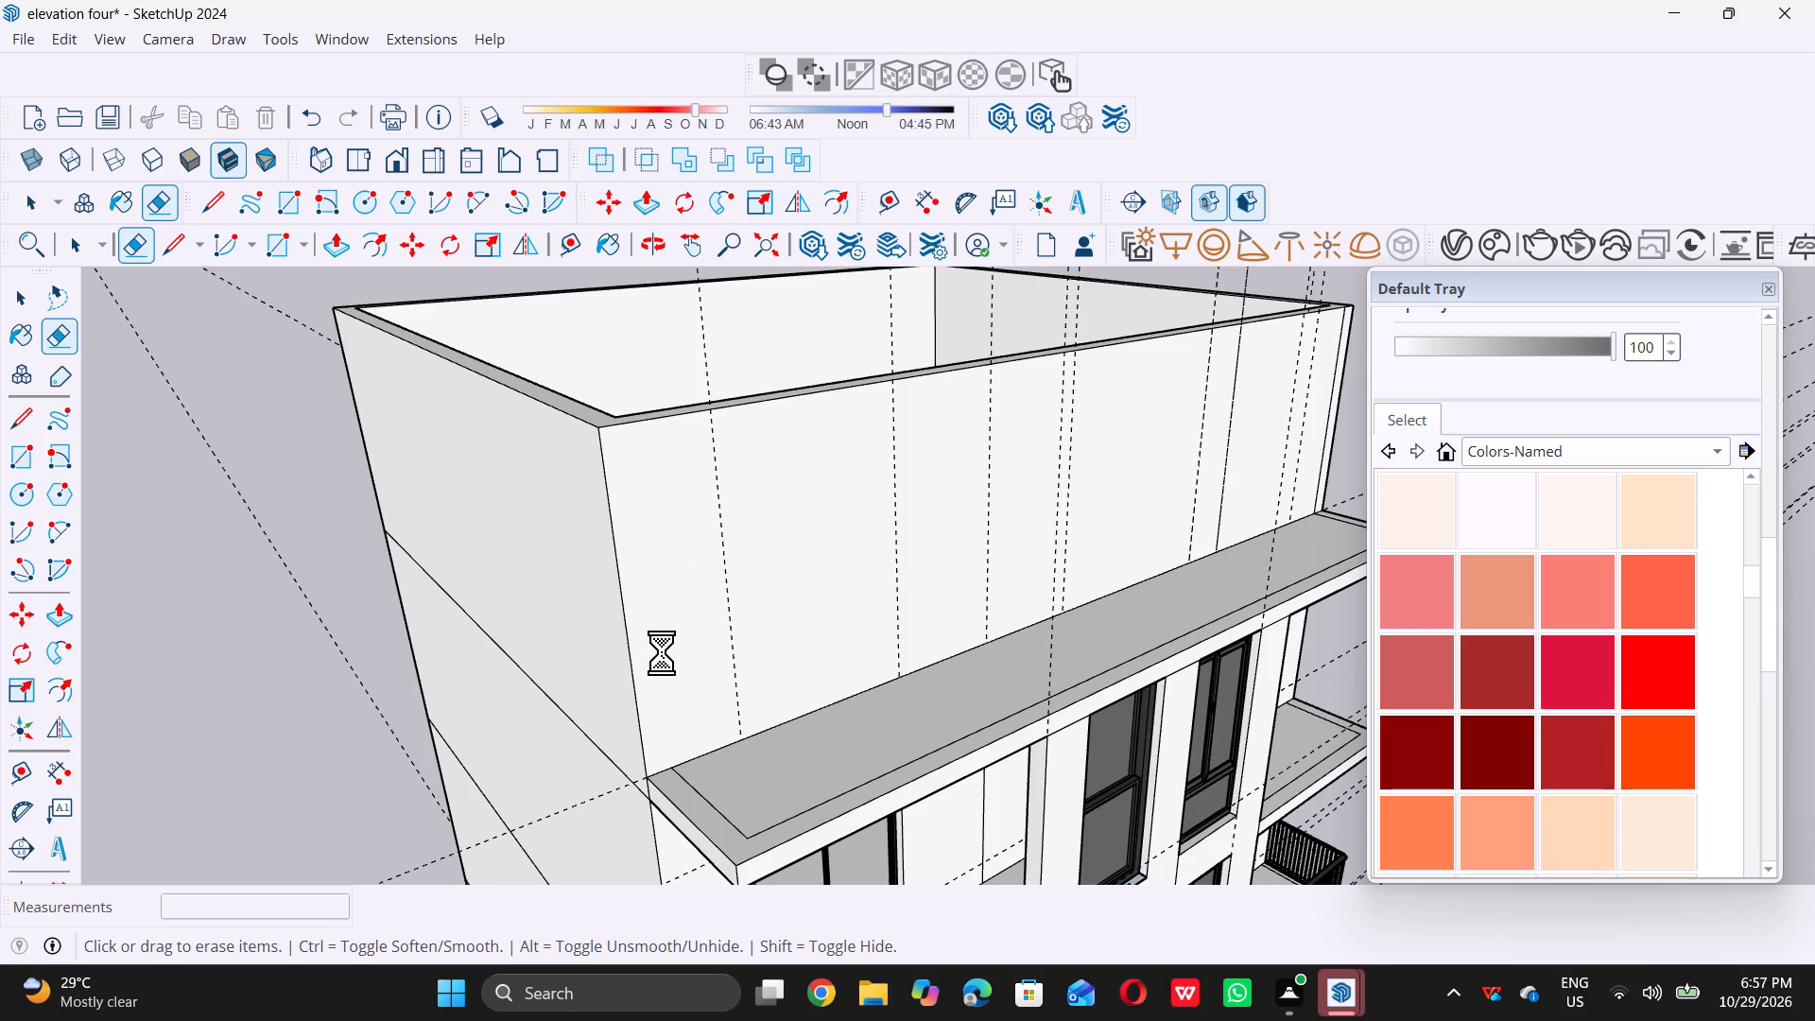
scroll(662, 652, "down", 9)
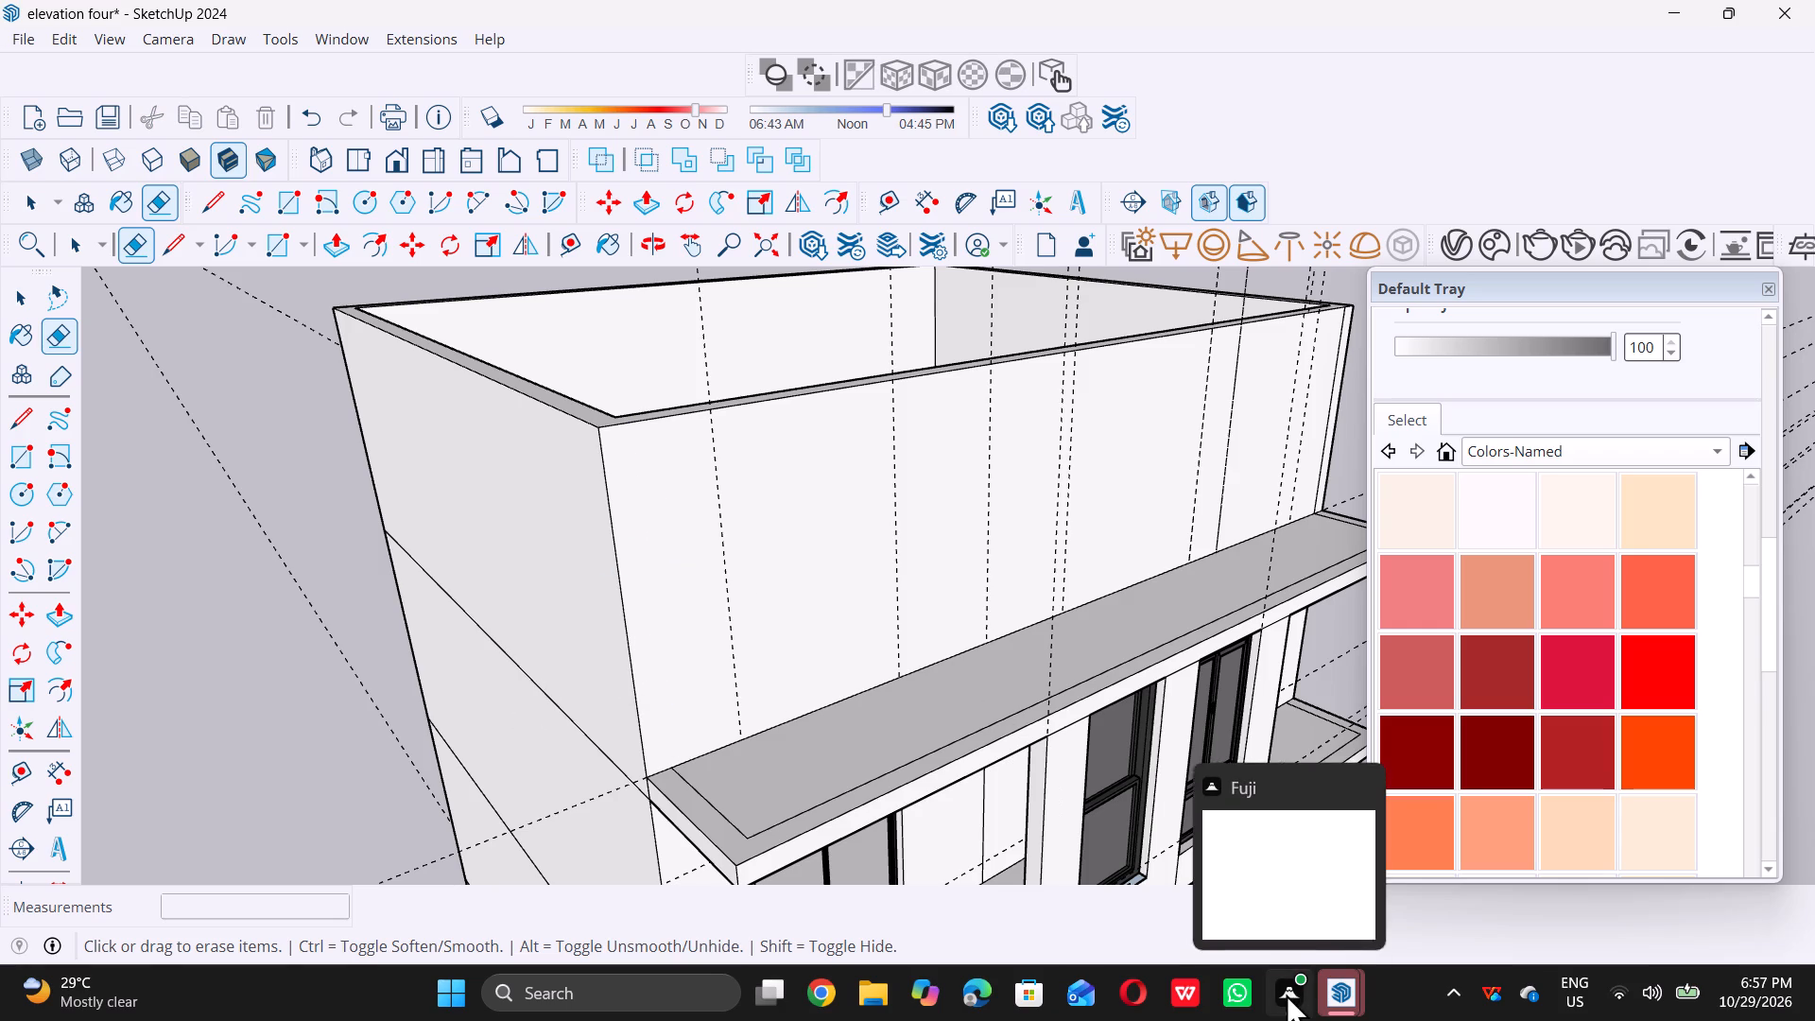
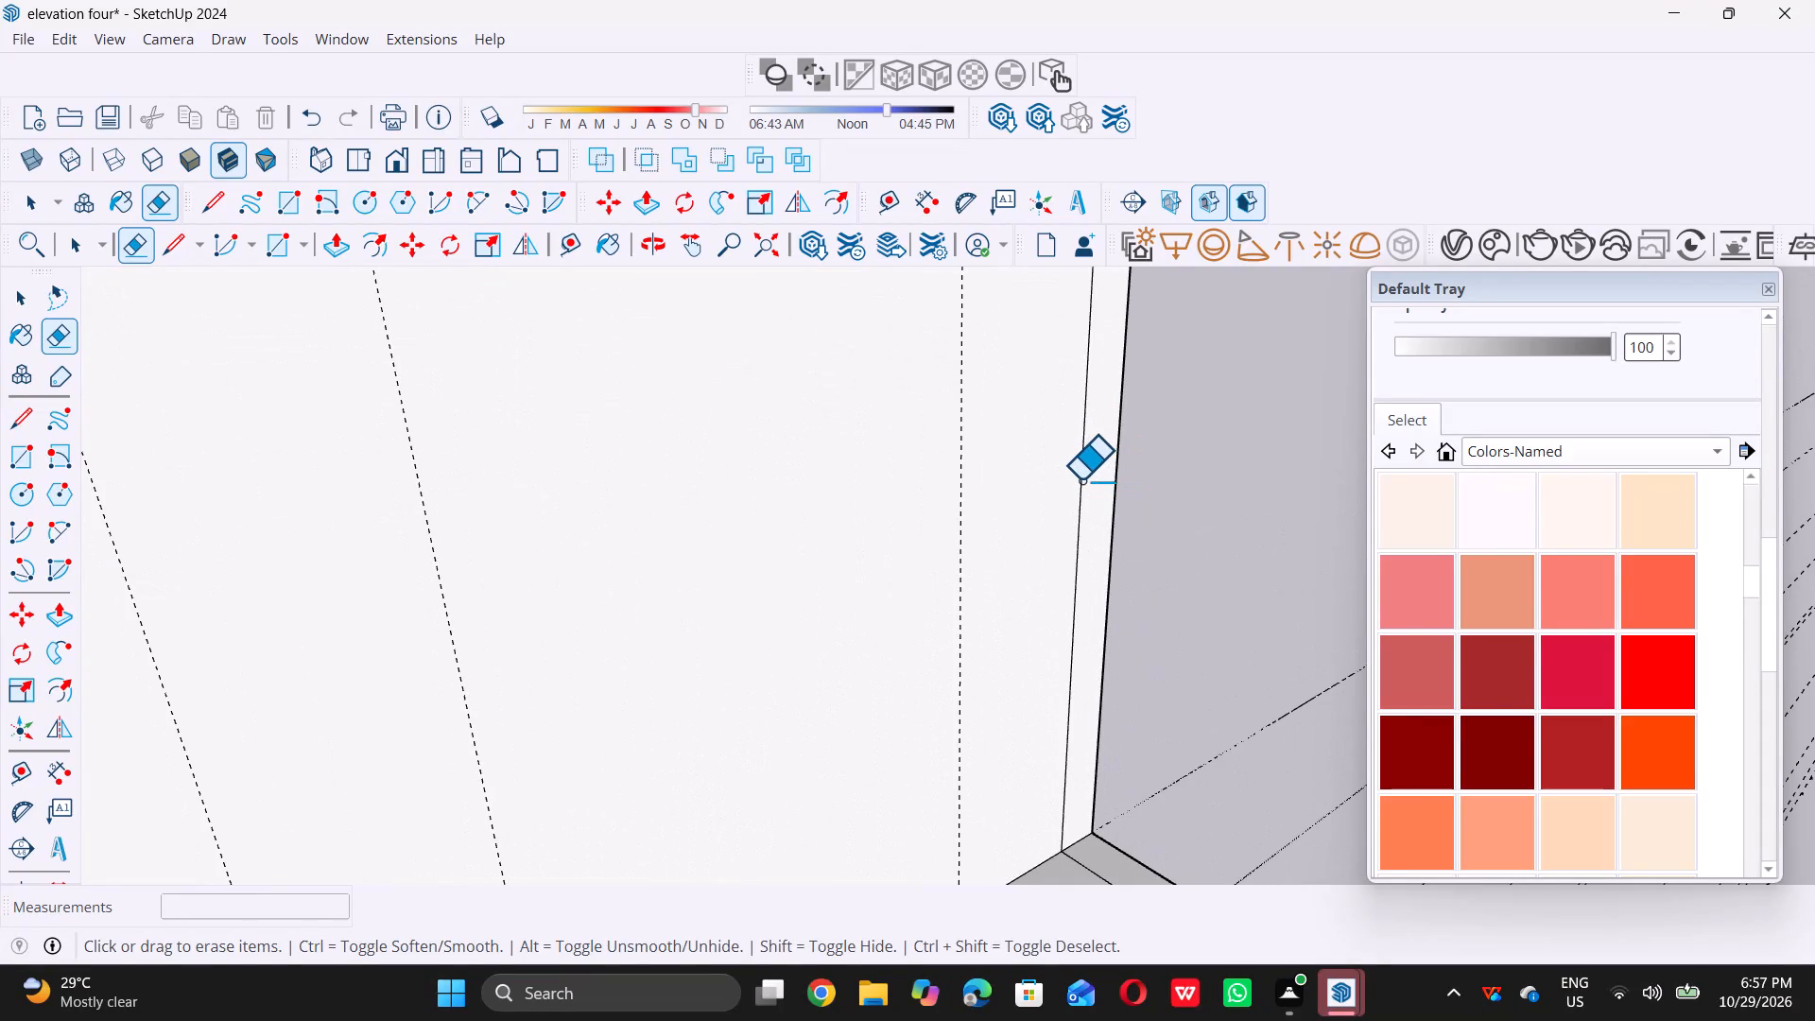
Place a horizontal guide 1' above the base of the raised front wall, where it meets the slab overhang.
scroll(1070, 490, "down", 9)
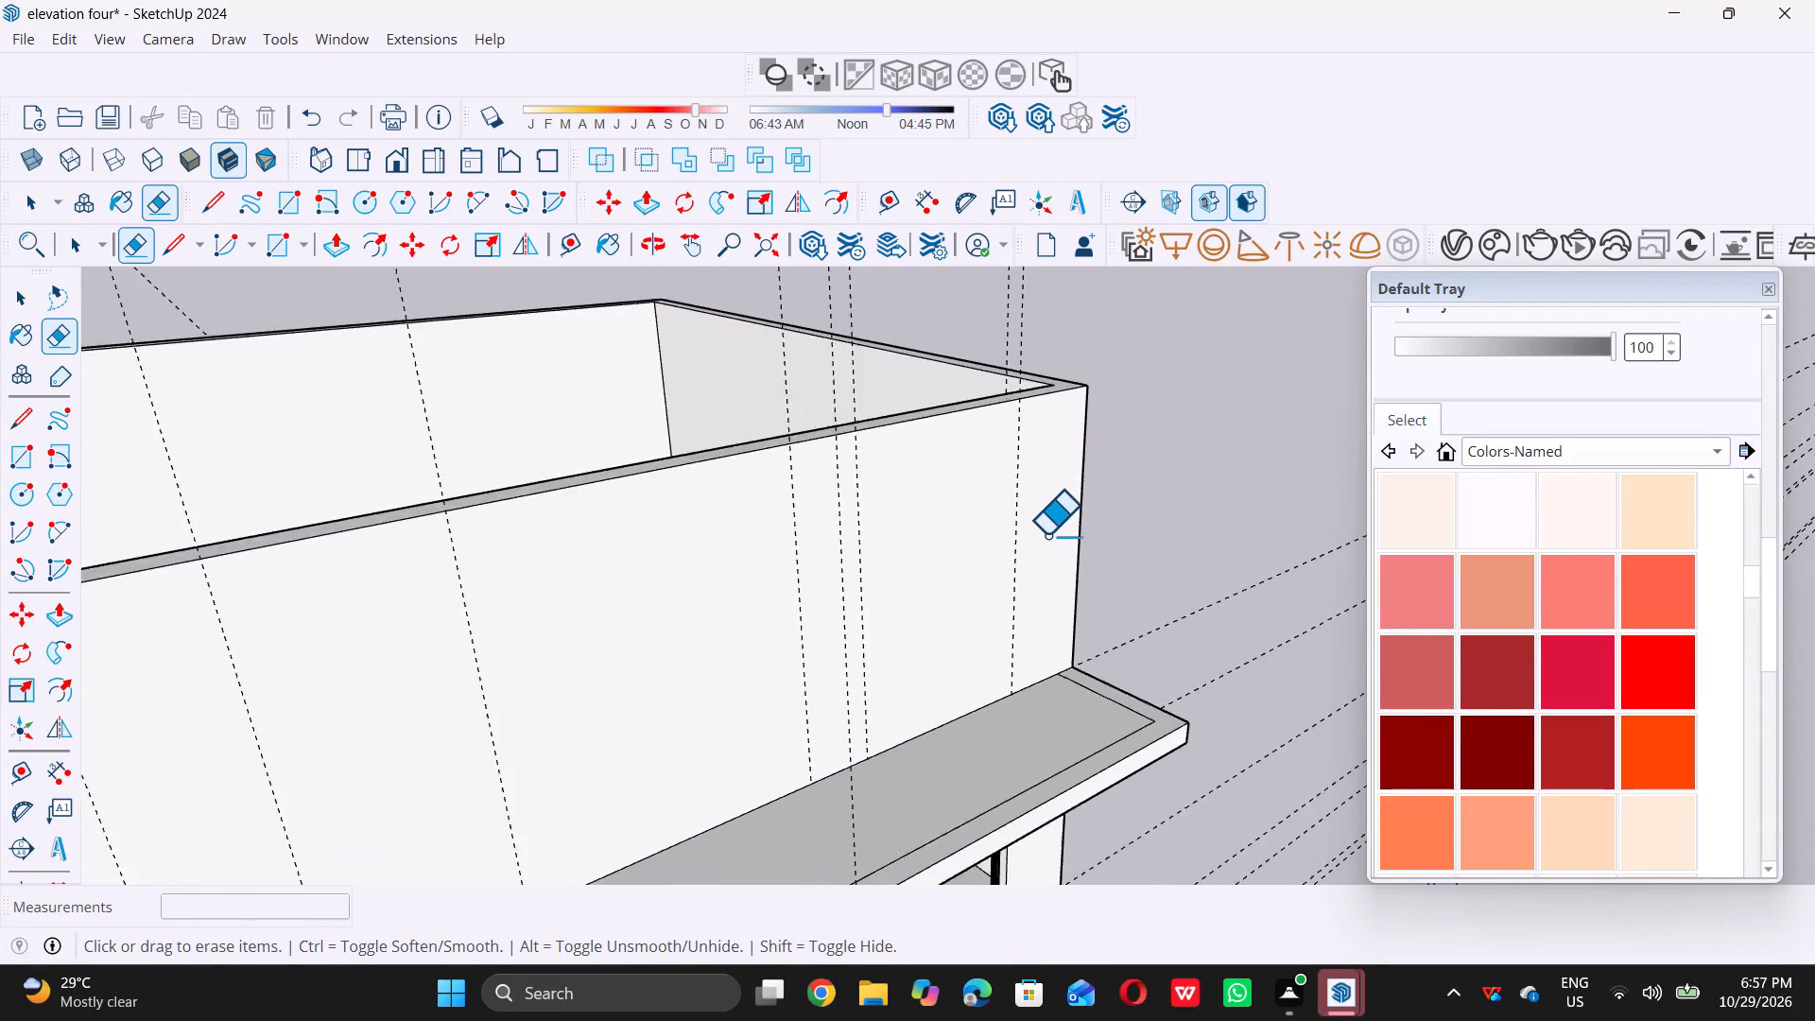
scroll(1046, 534, "down", 11)
middle_click_drag(873, 668, 847, 625)
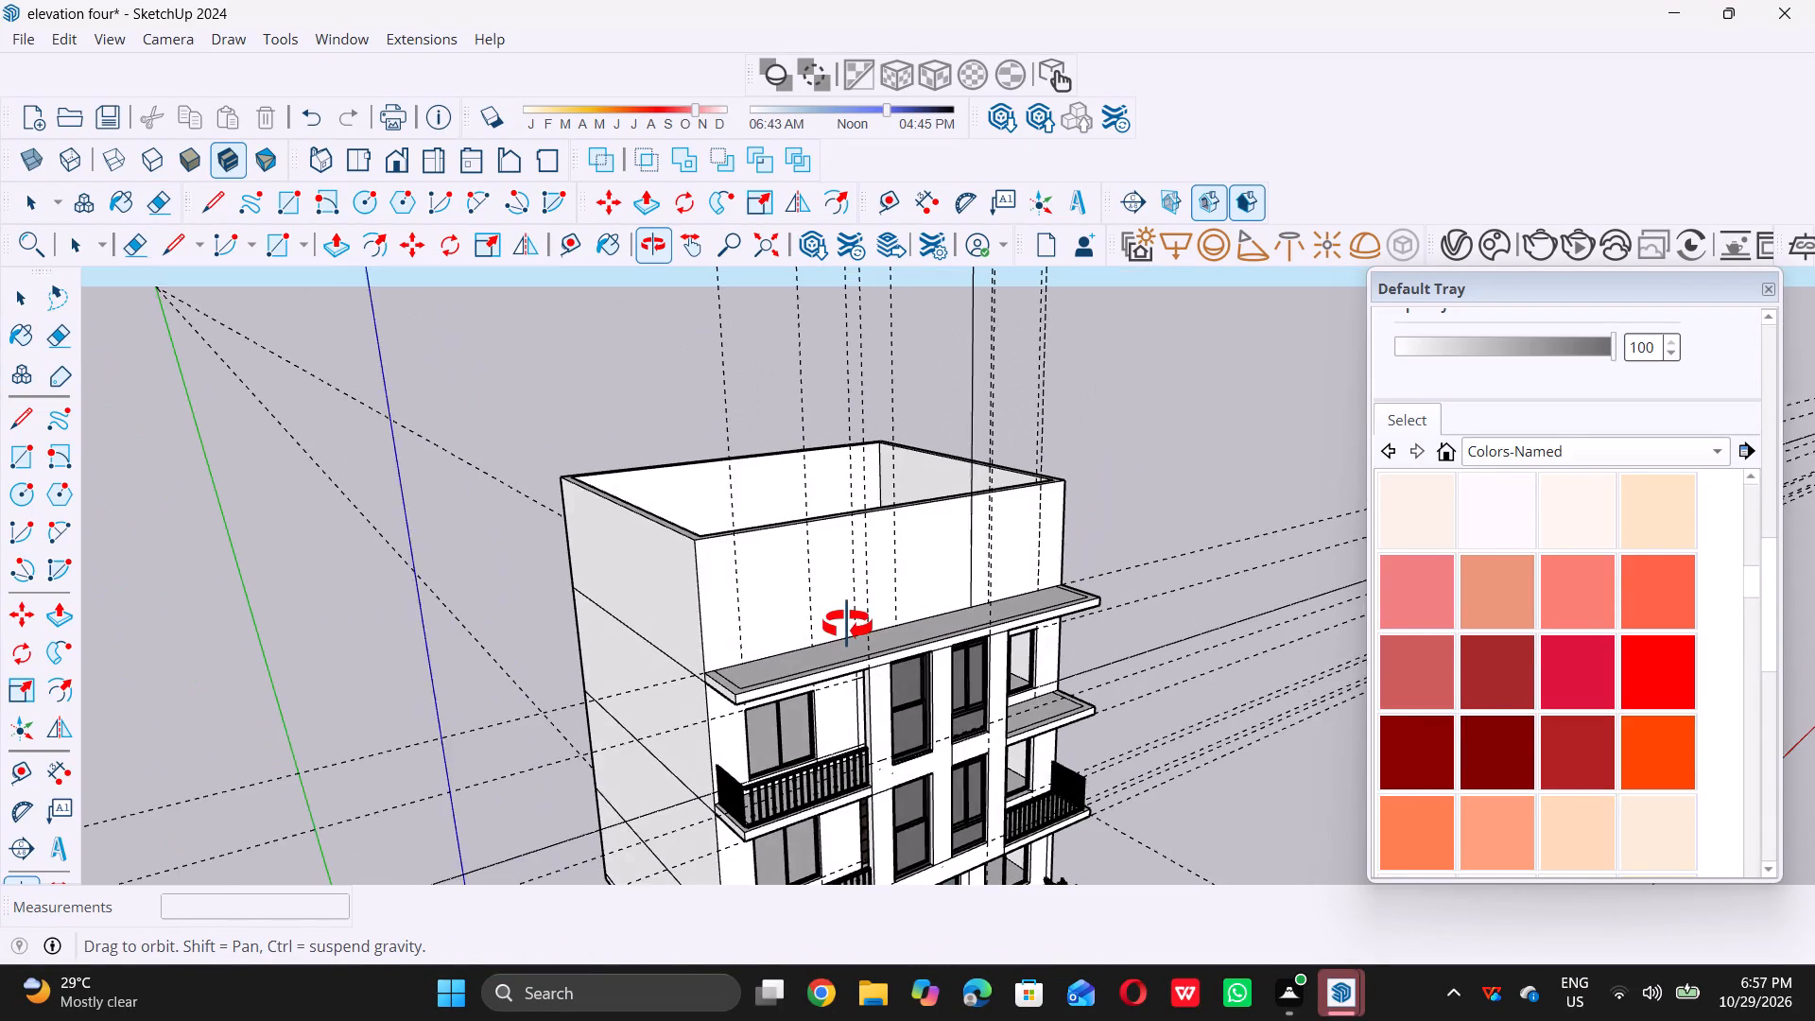
middle_click_drag(847, 625, 825, 636)
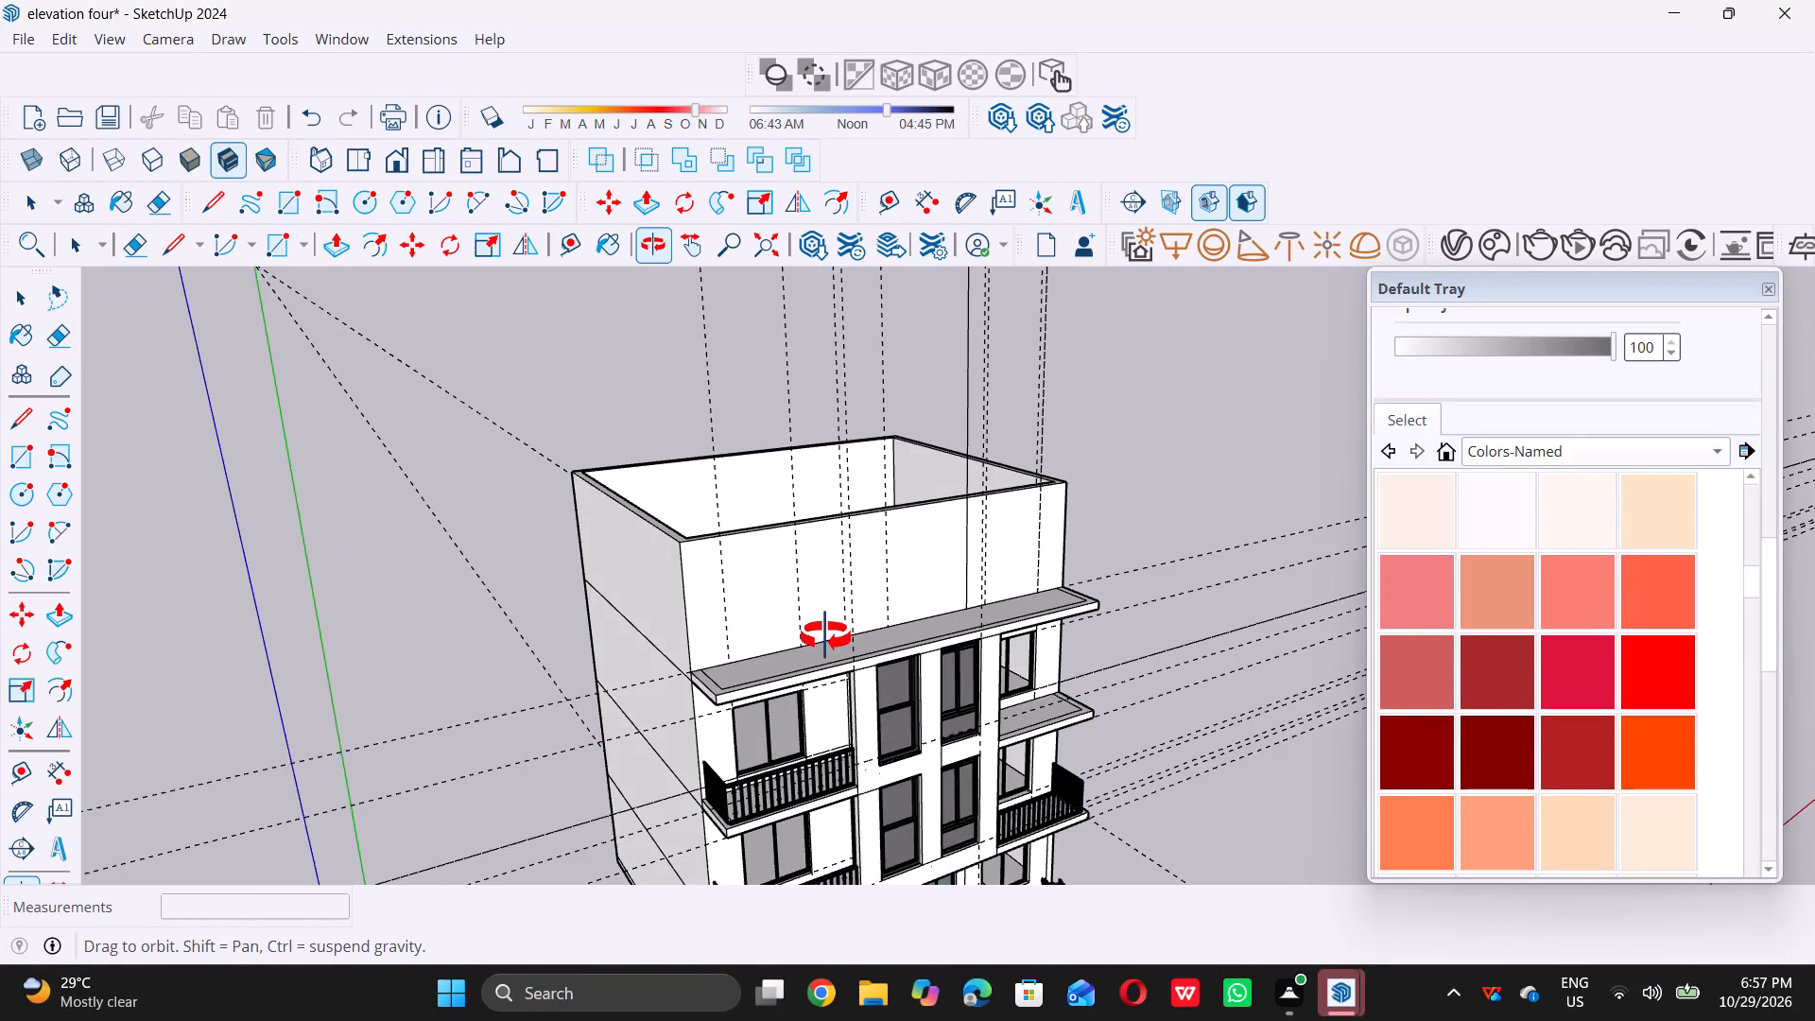
middle_click_drag(825, 636, 821, 628)
scroll(790, 645, "up", 5)
key("space")
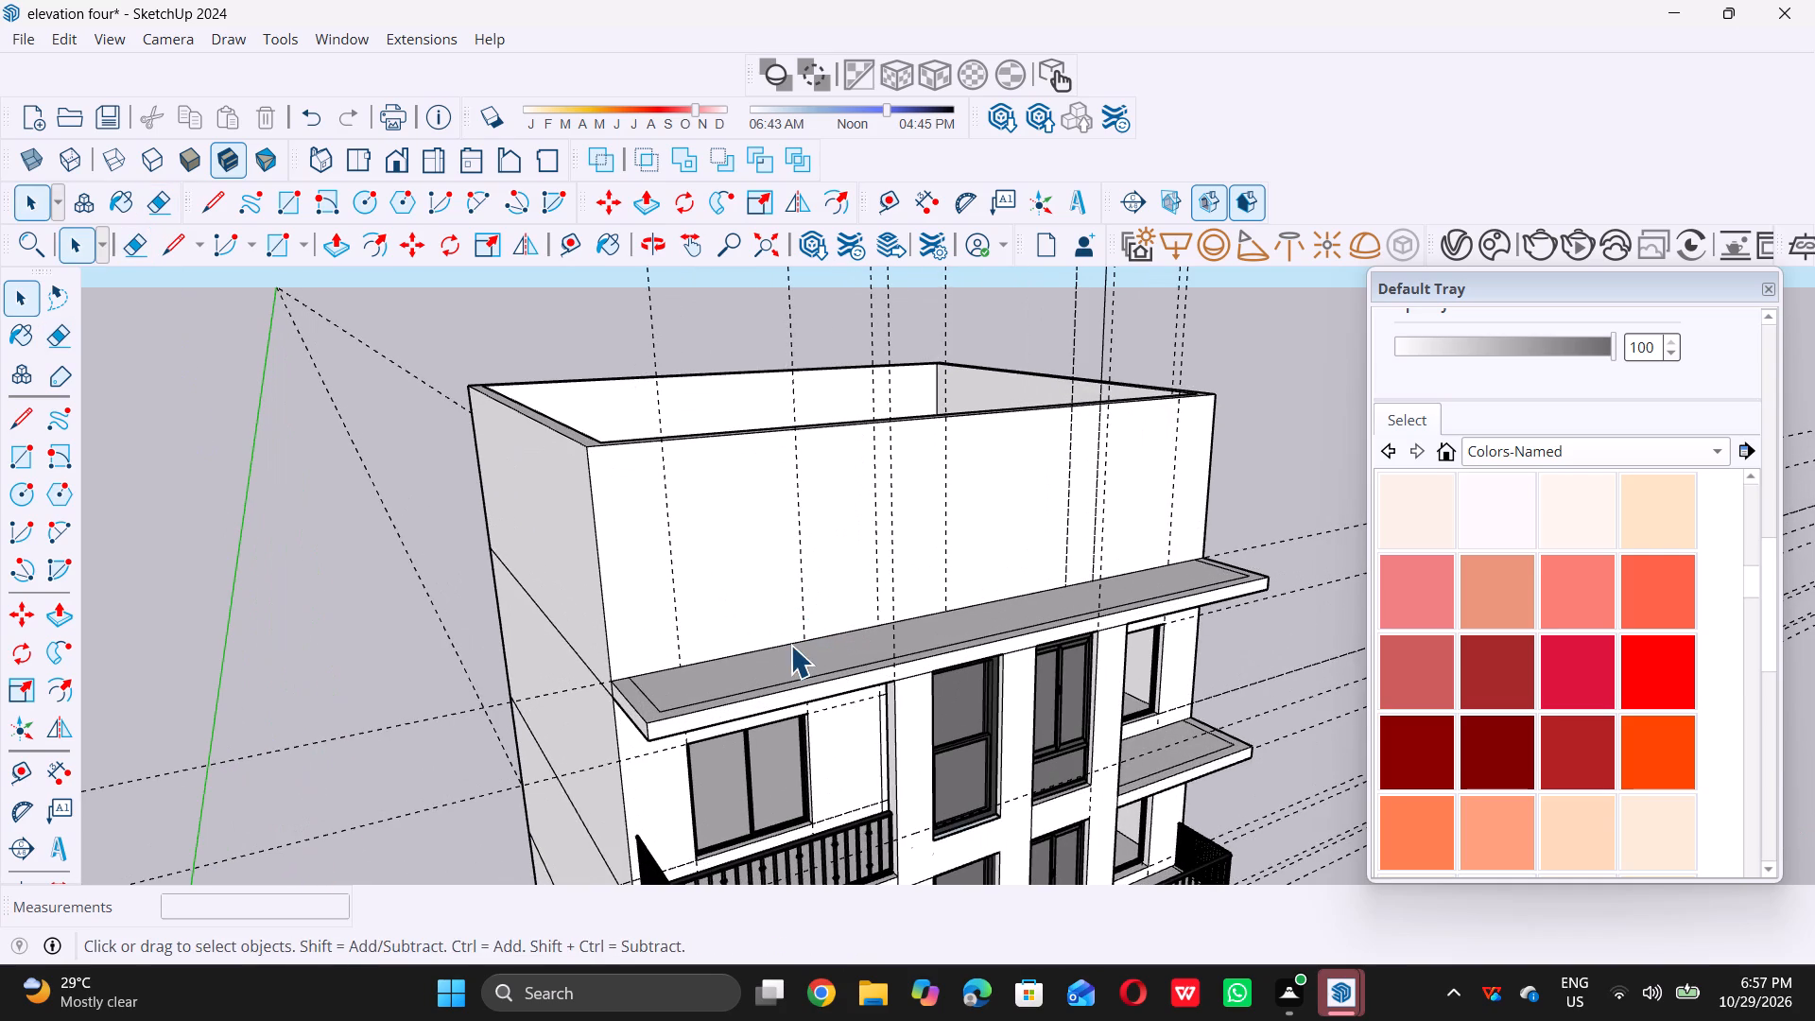
type("t")
triple_click(766, 645)
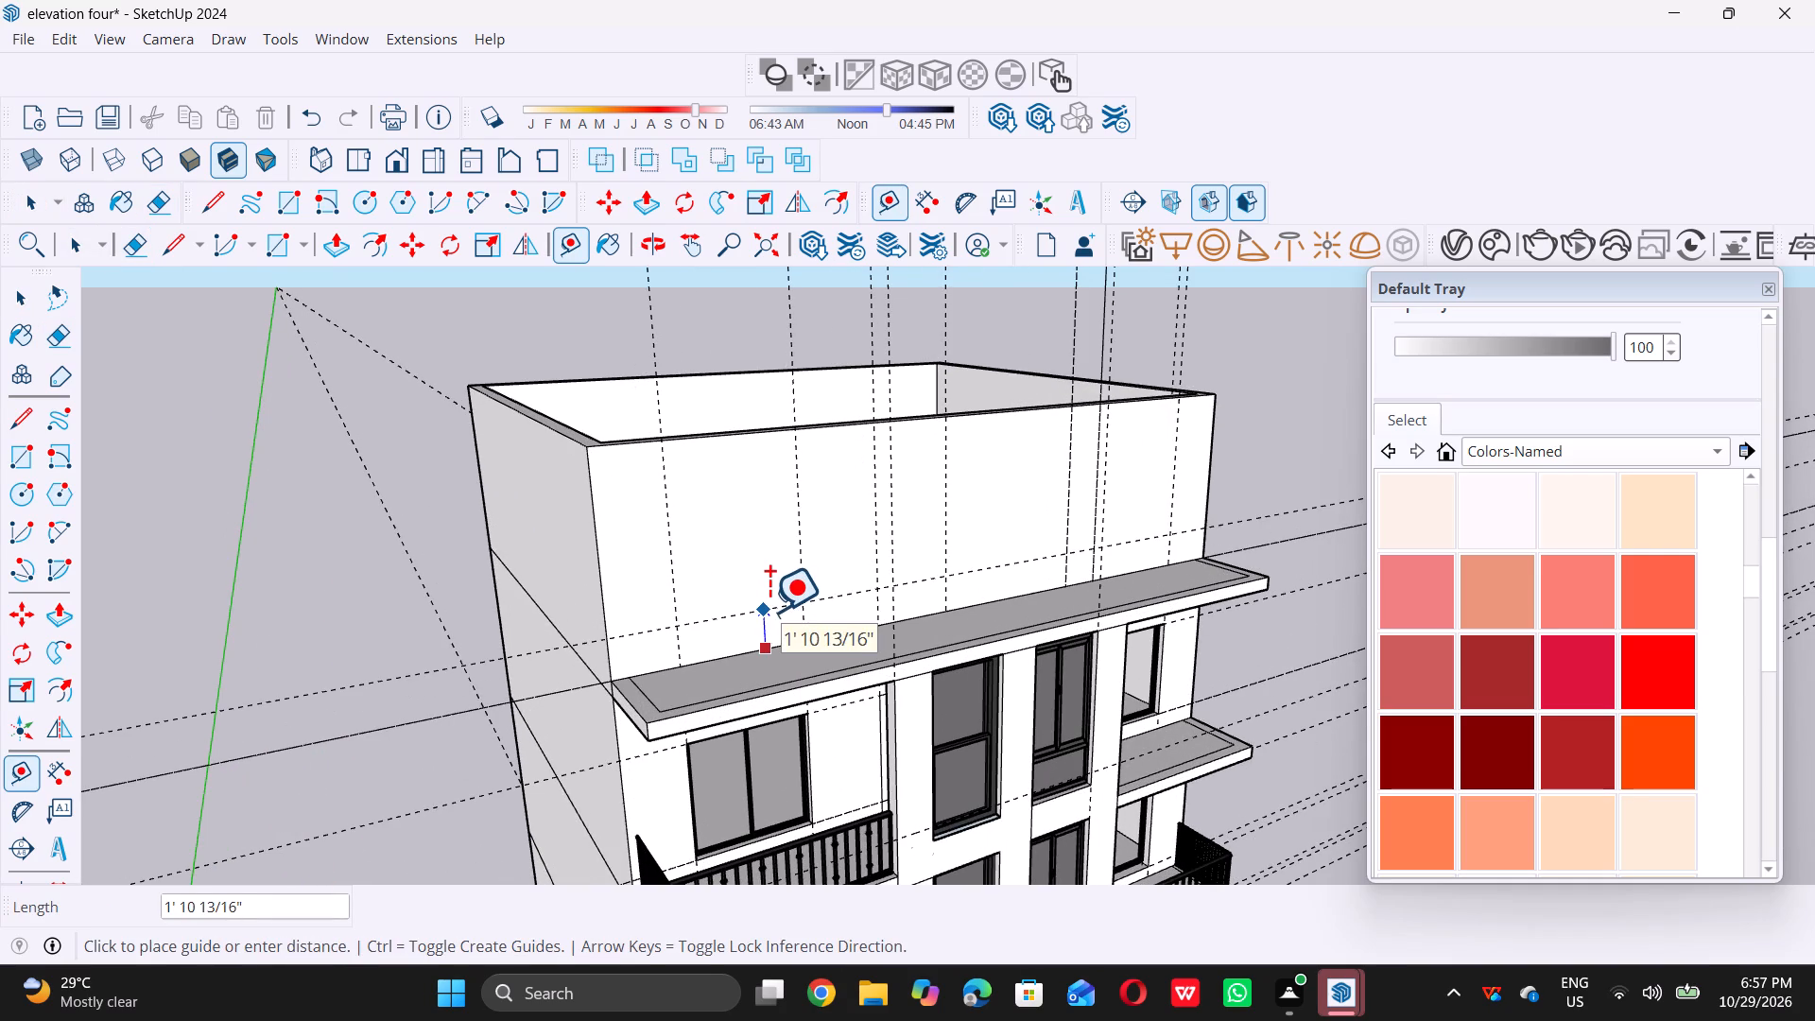
double_click(769, 621)
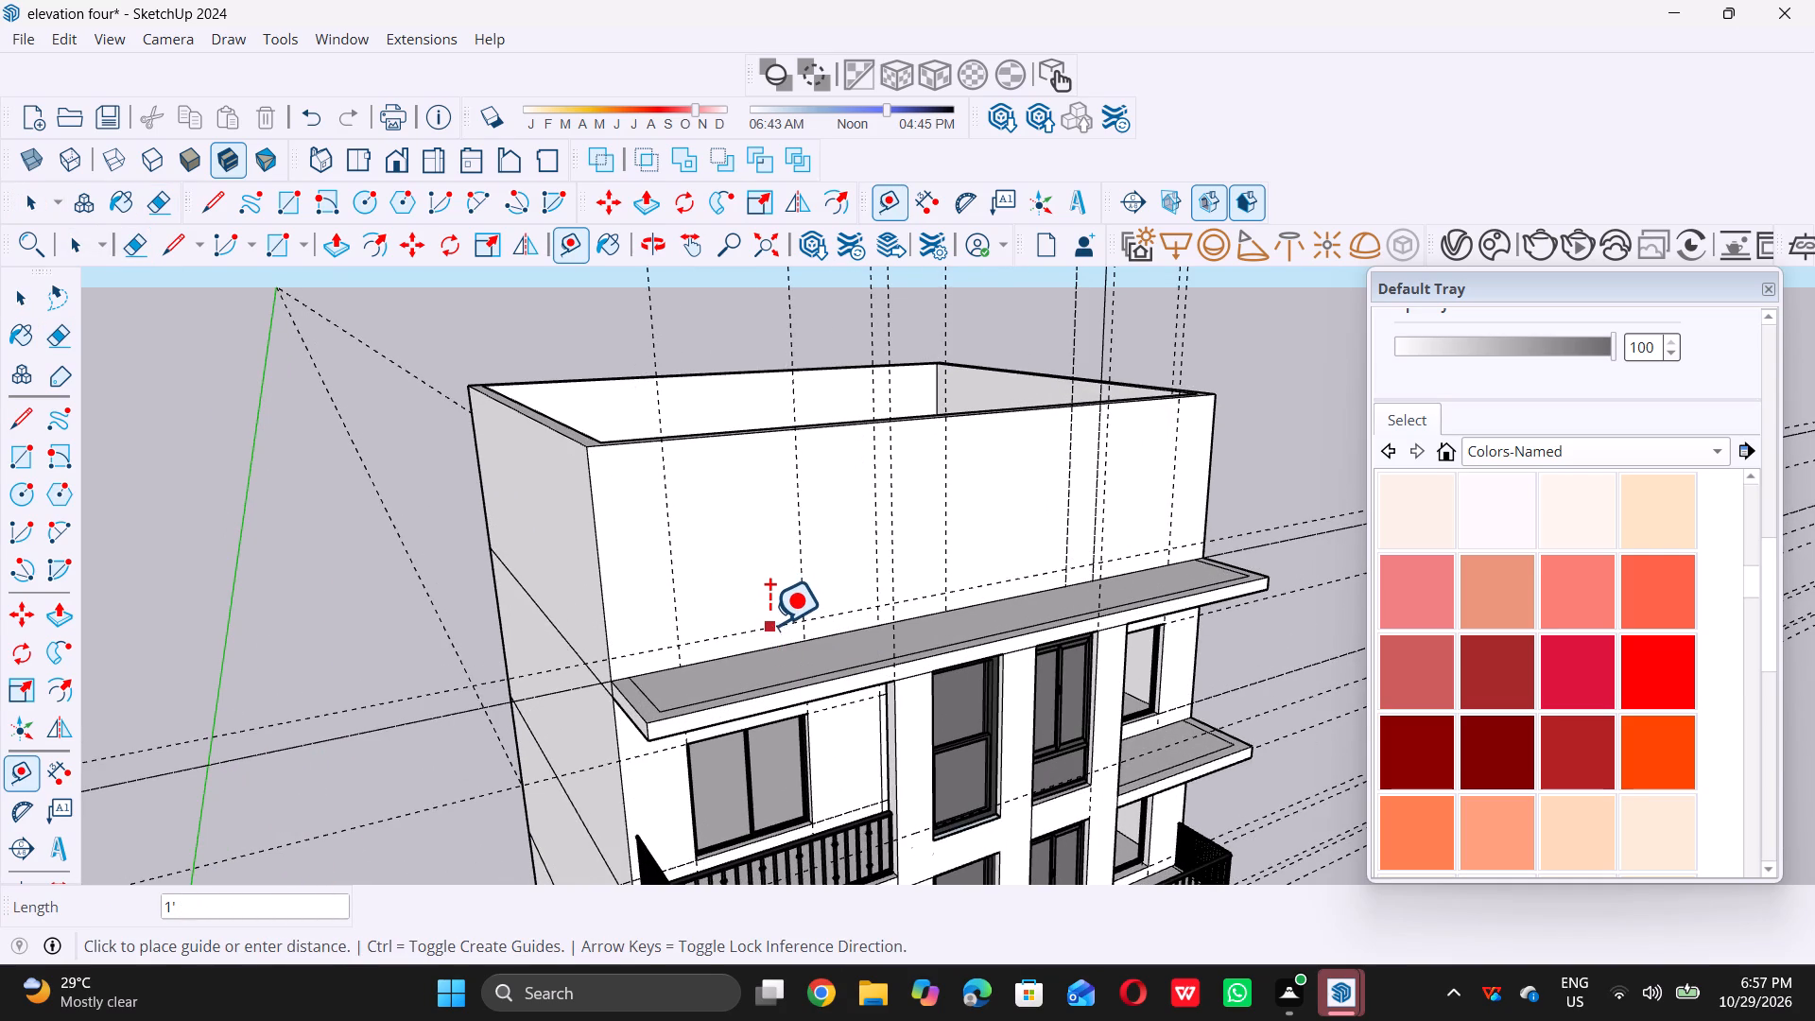
key("space")
Place a second horizontal guide on the front wall, 6' above the 1' guide.
scroll(764, 693, "down", 4)
middle_click_drag(764, 682, 758, 653)
scroll(758, 653, "up", 3)
key("r")
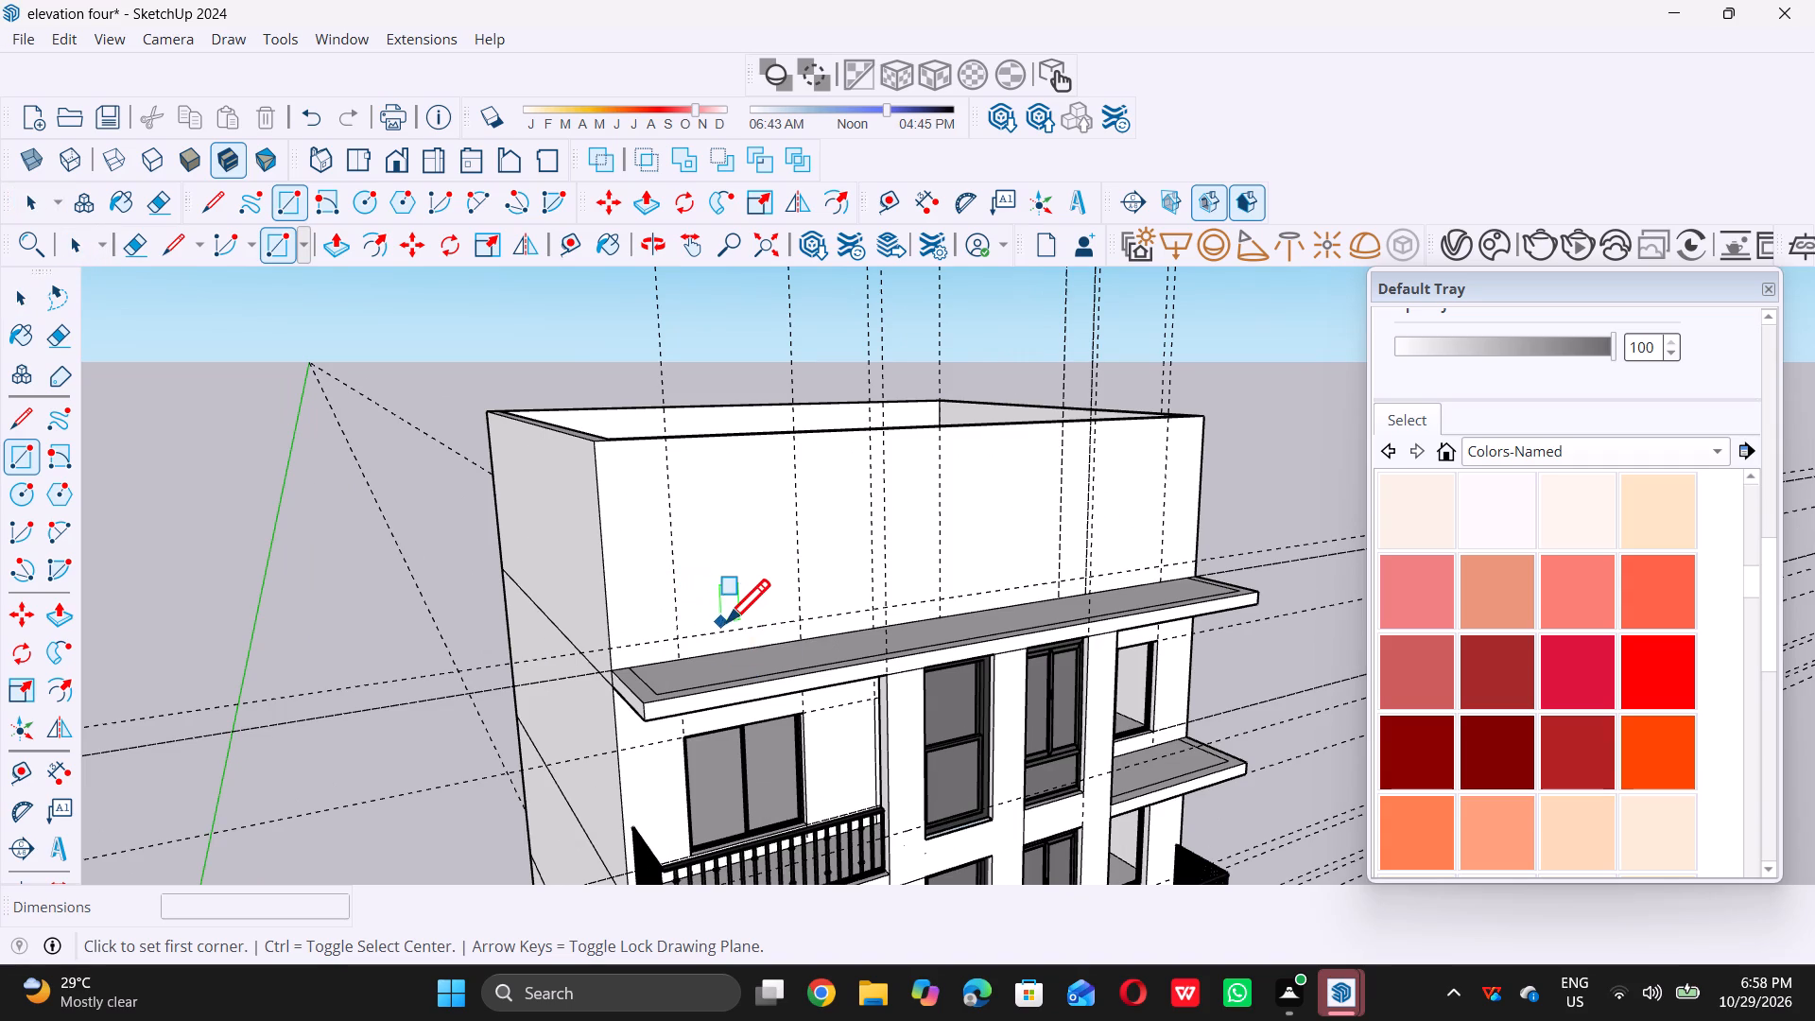
scroll(727, 629, "up", 5)
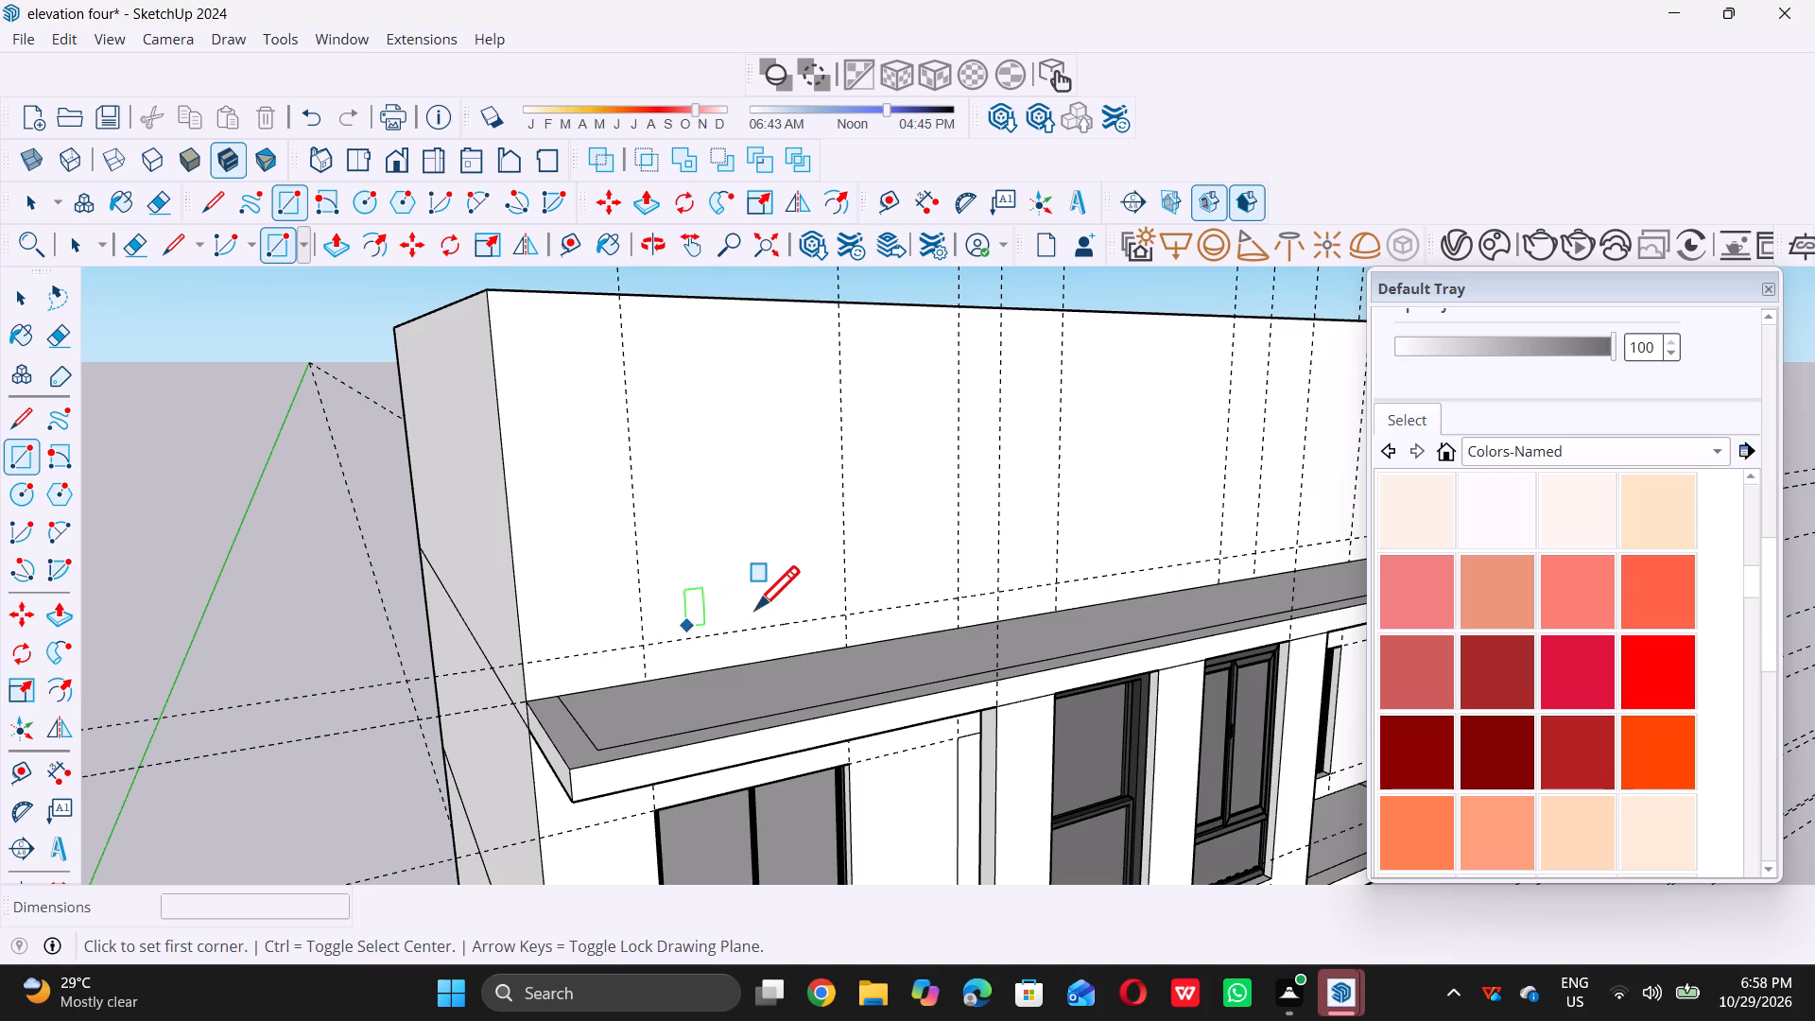
key("space")
key("t")
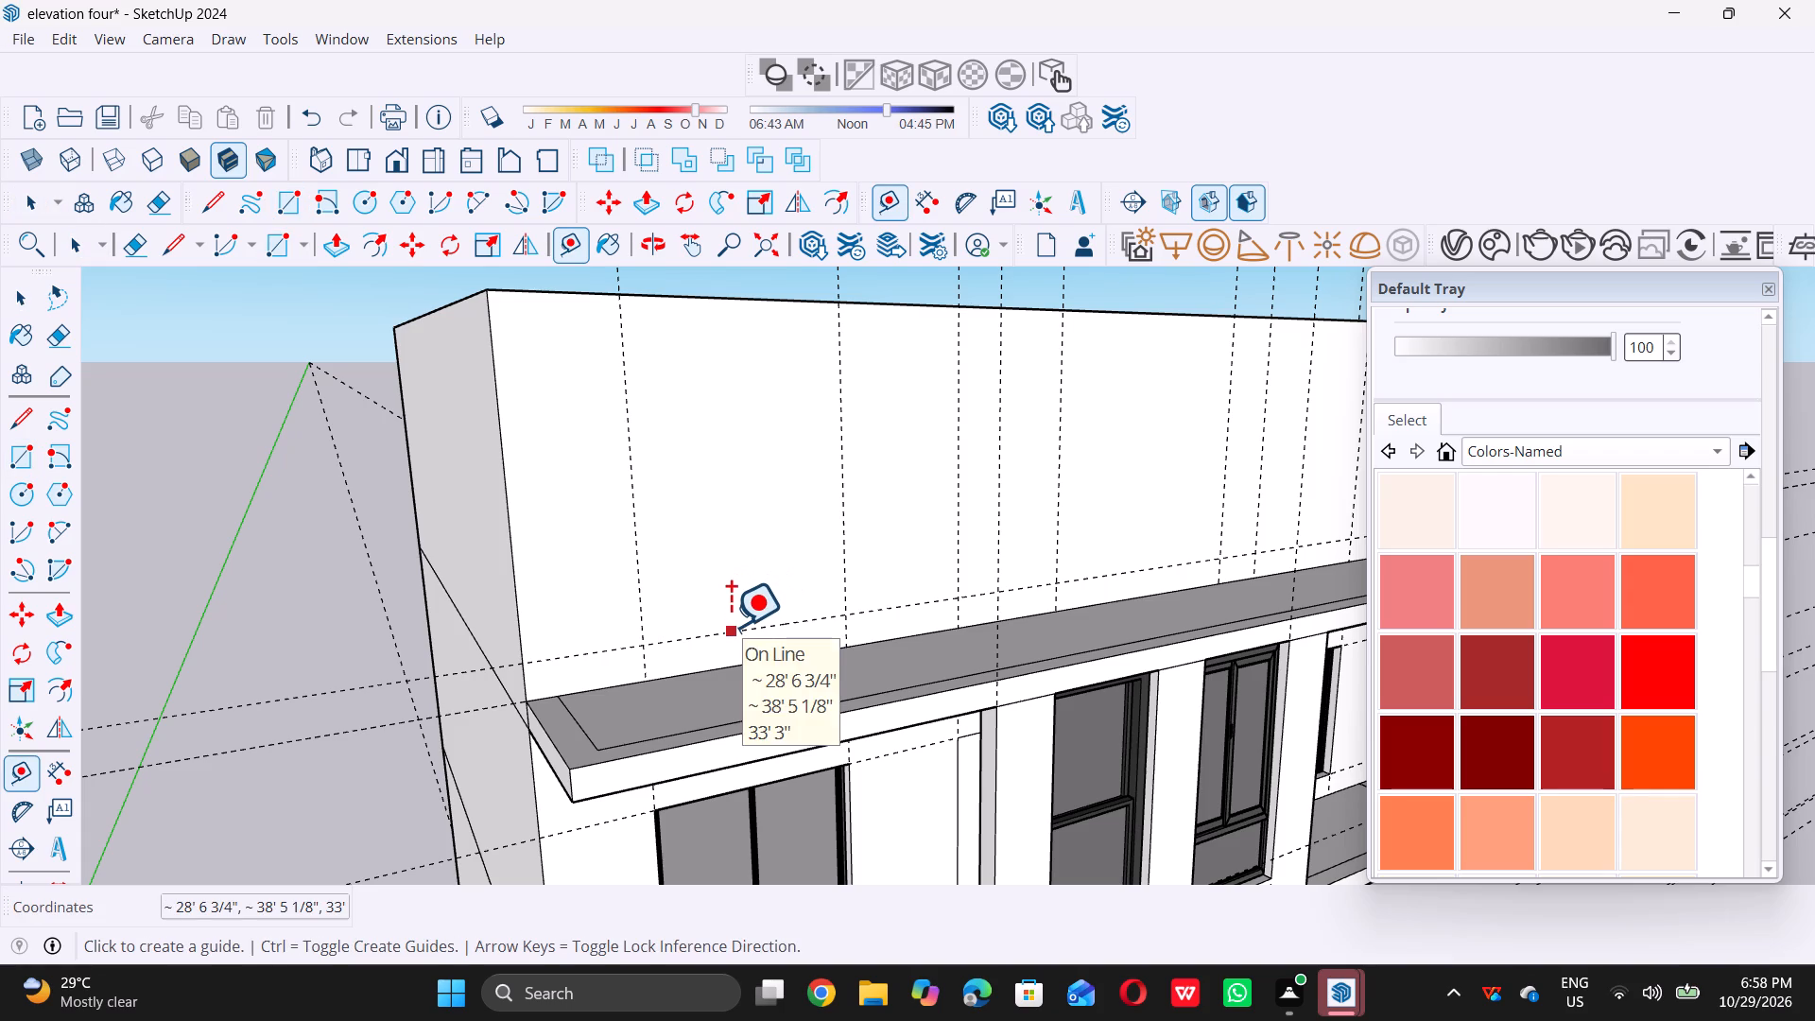
triple_click(731, 626)
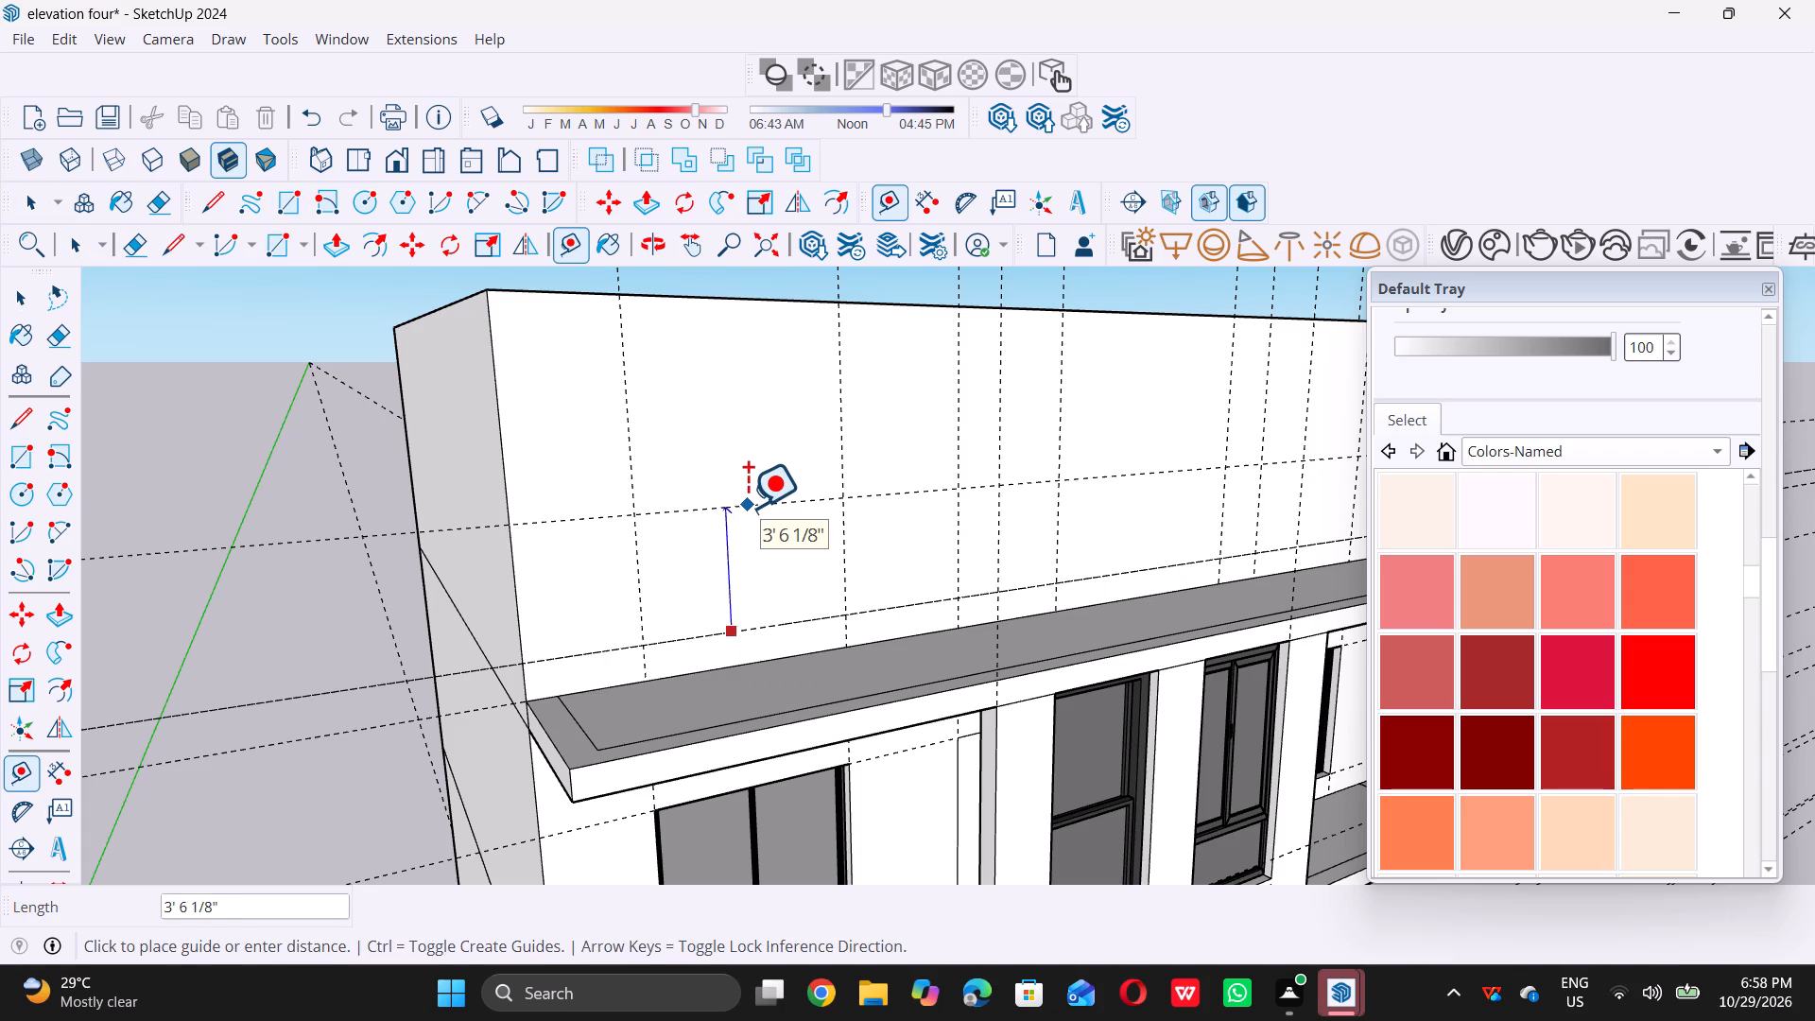
key("6")
key("apostrophe")
key("Return")
key("space")
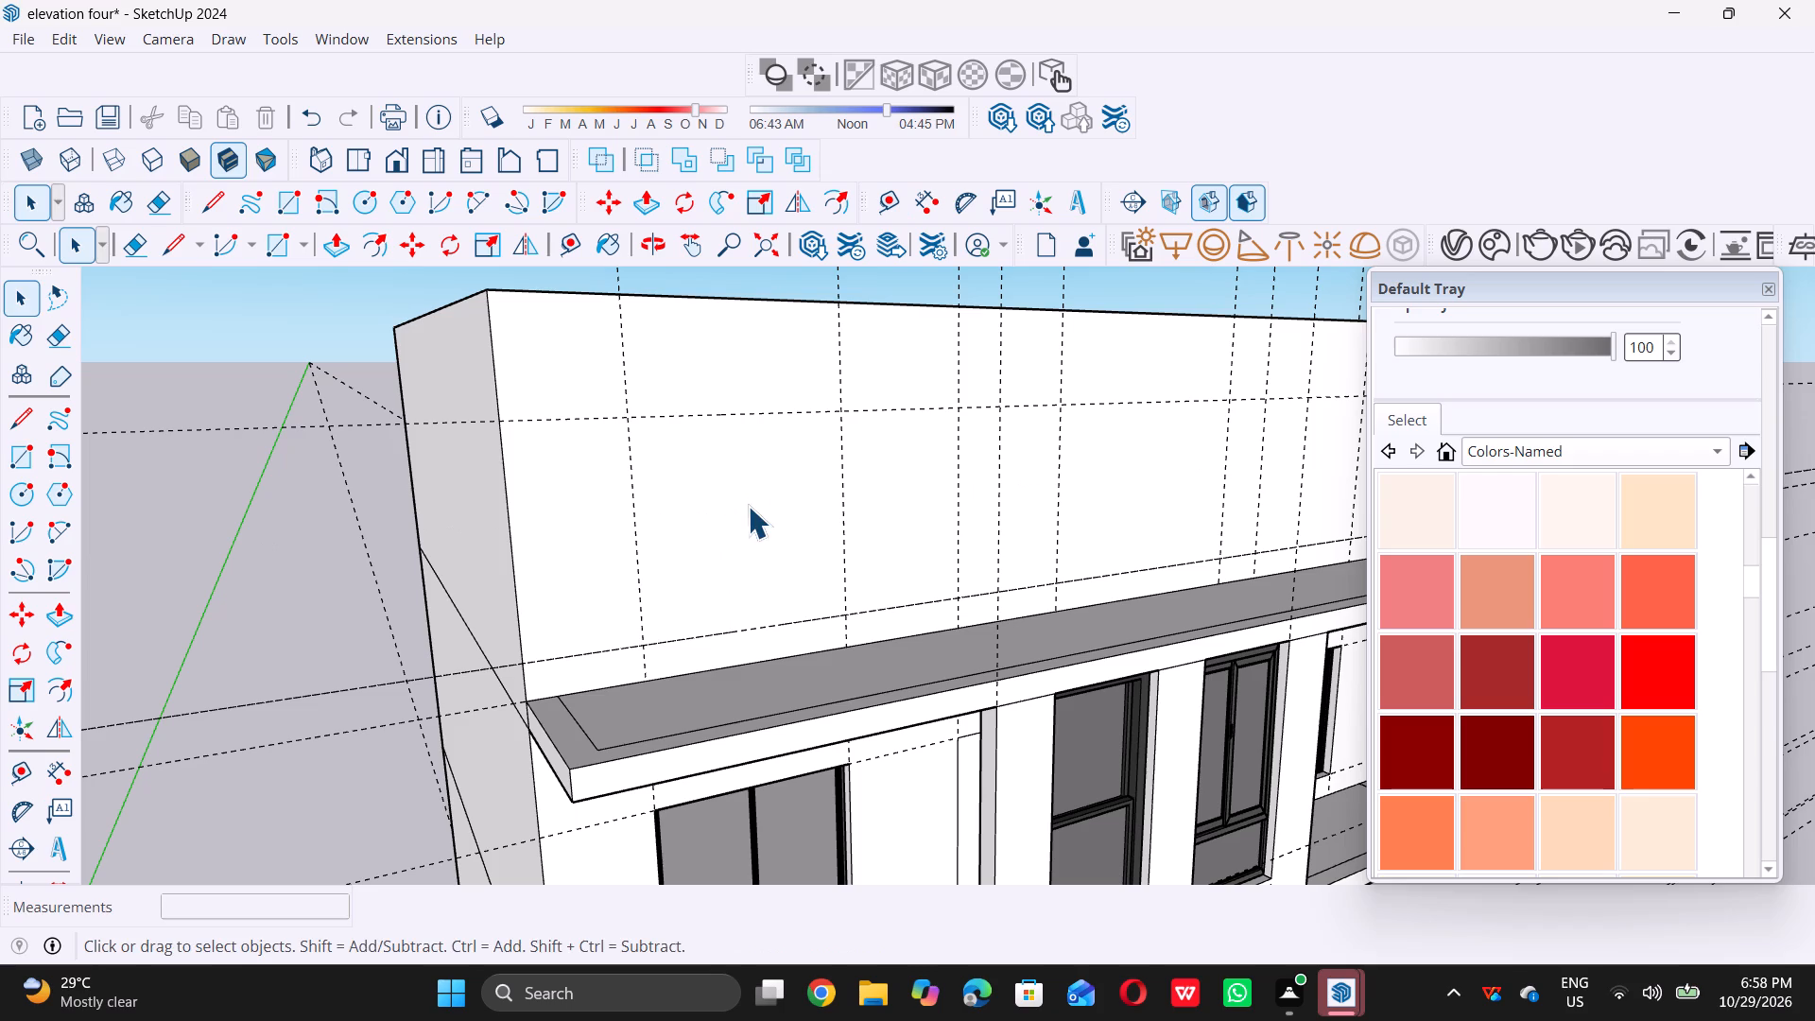
Draw a 6' by 6' window rectangle between the horizontal guides on the raised front wall, above the top-floor balcony window.
type("r")
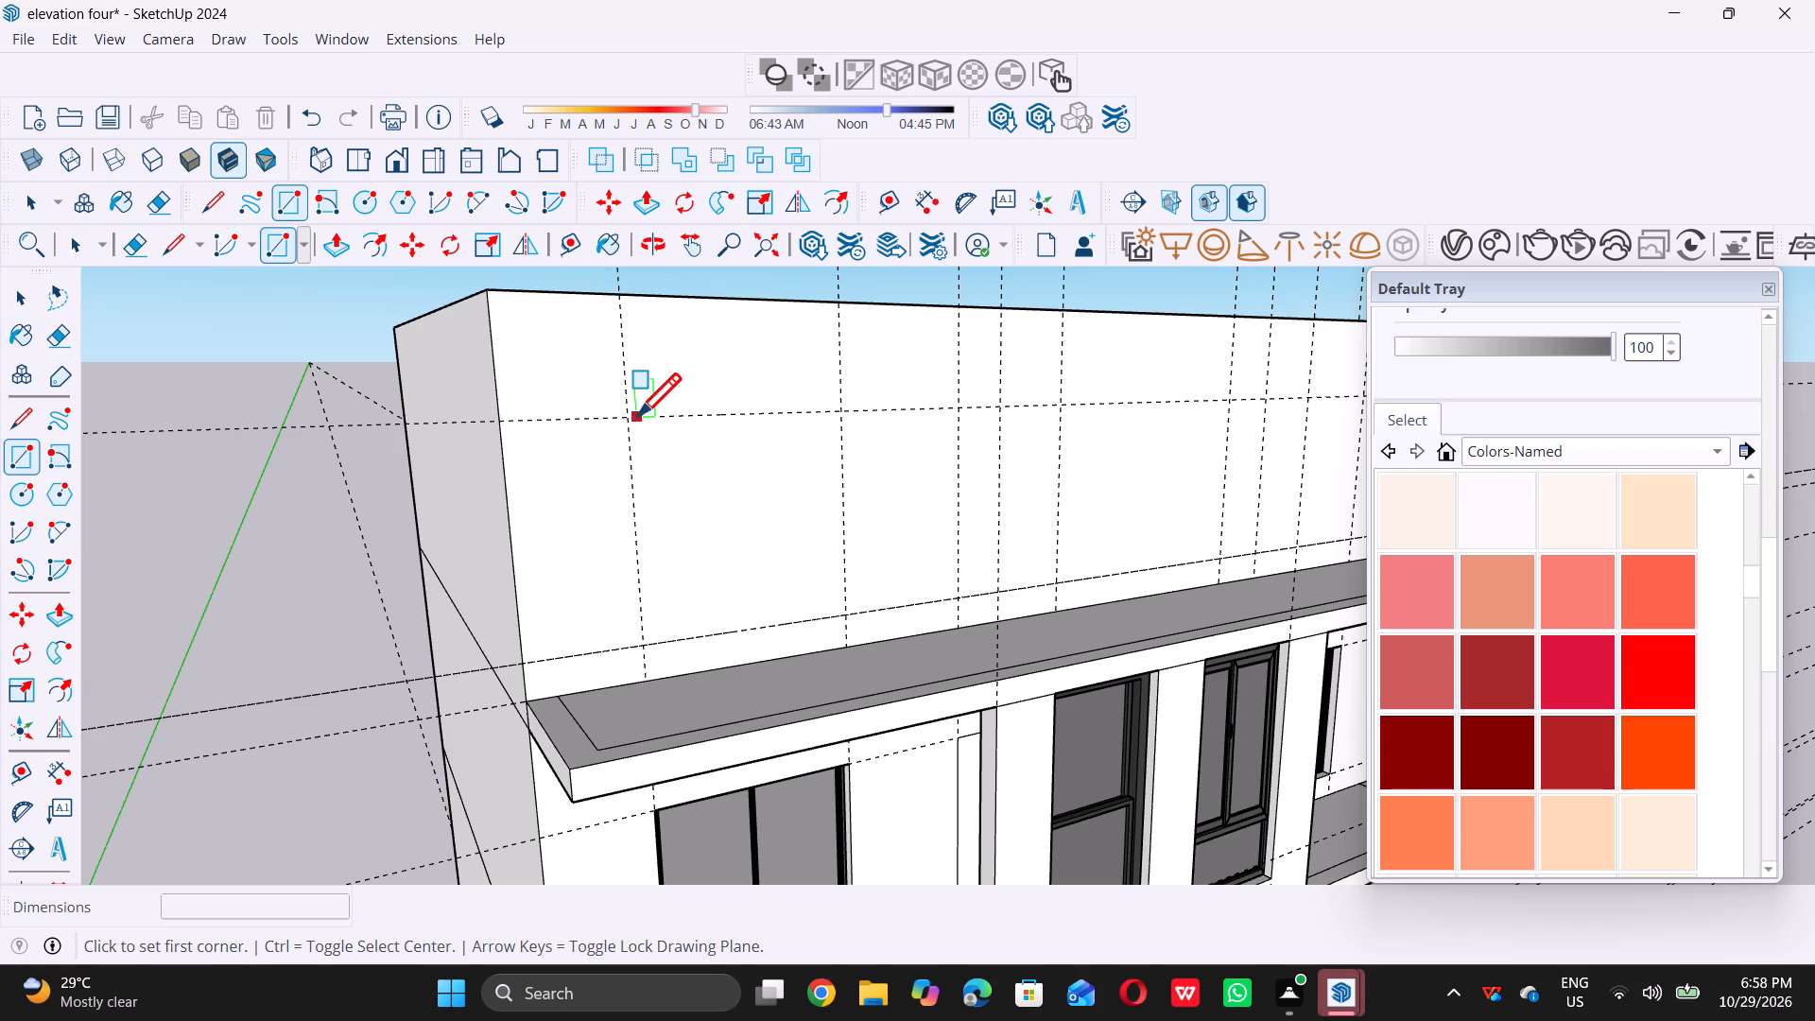
left_click(631, 414)
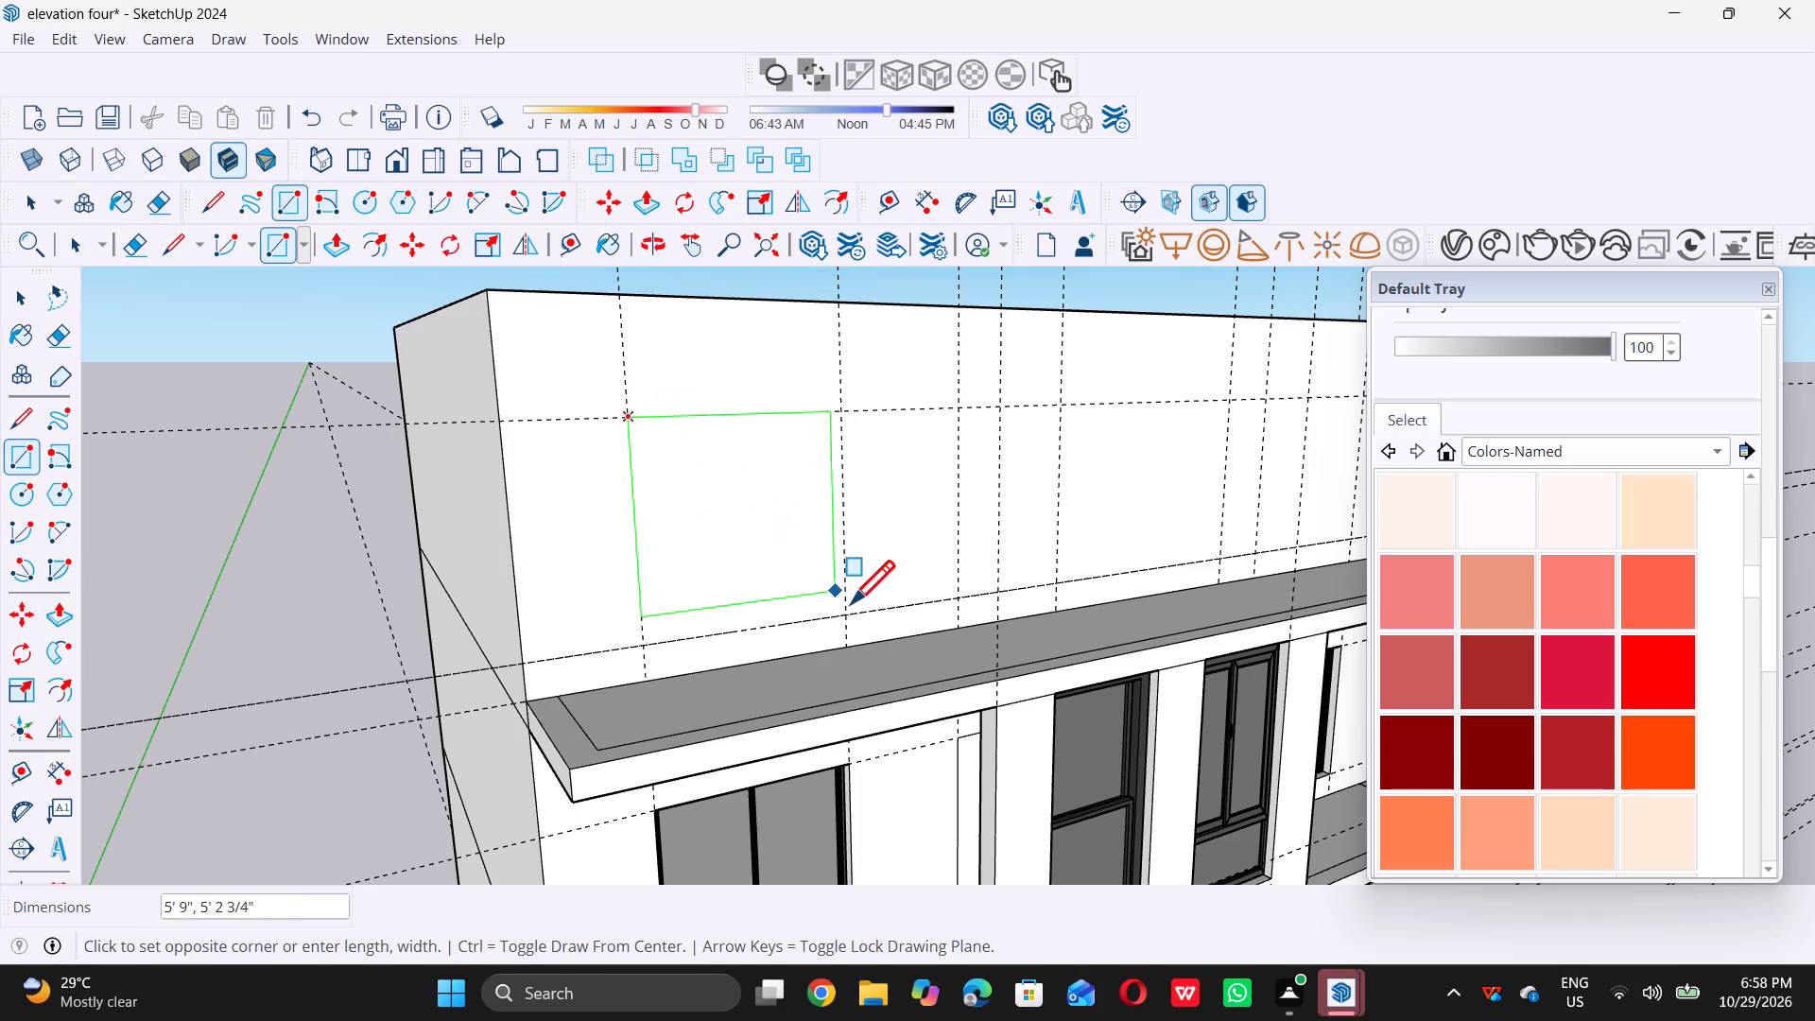
double_click(851, 610)
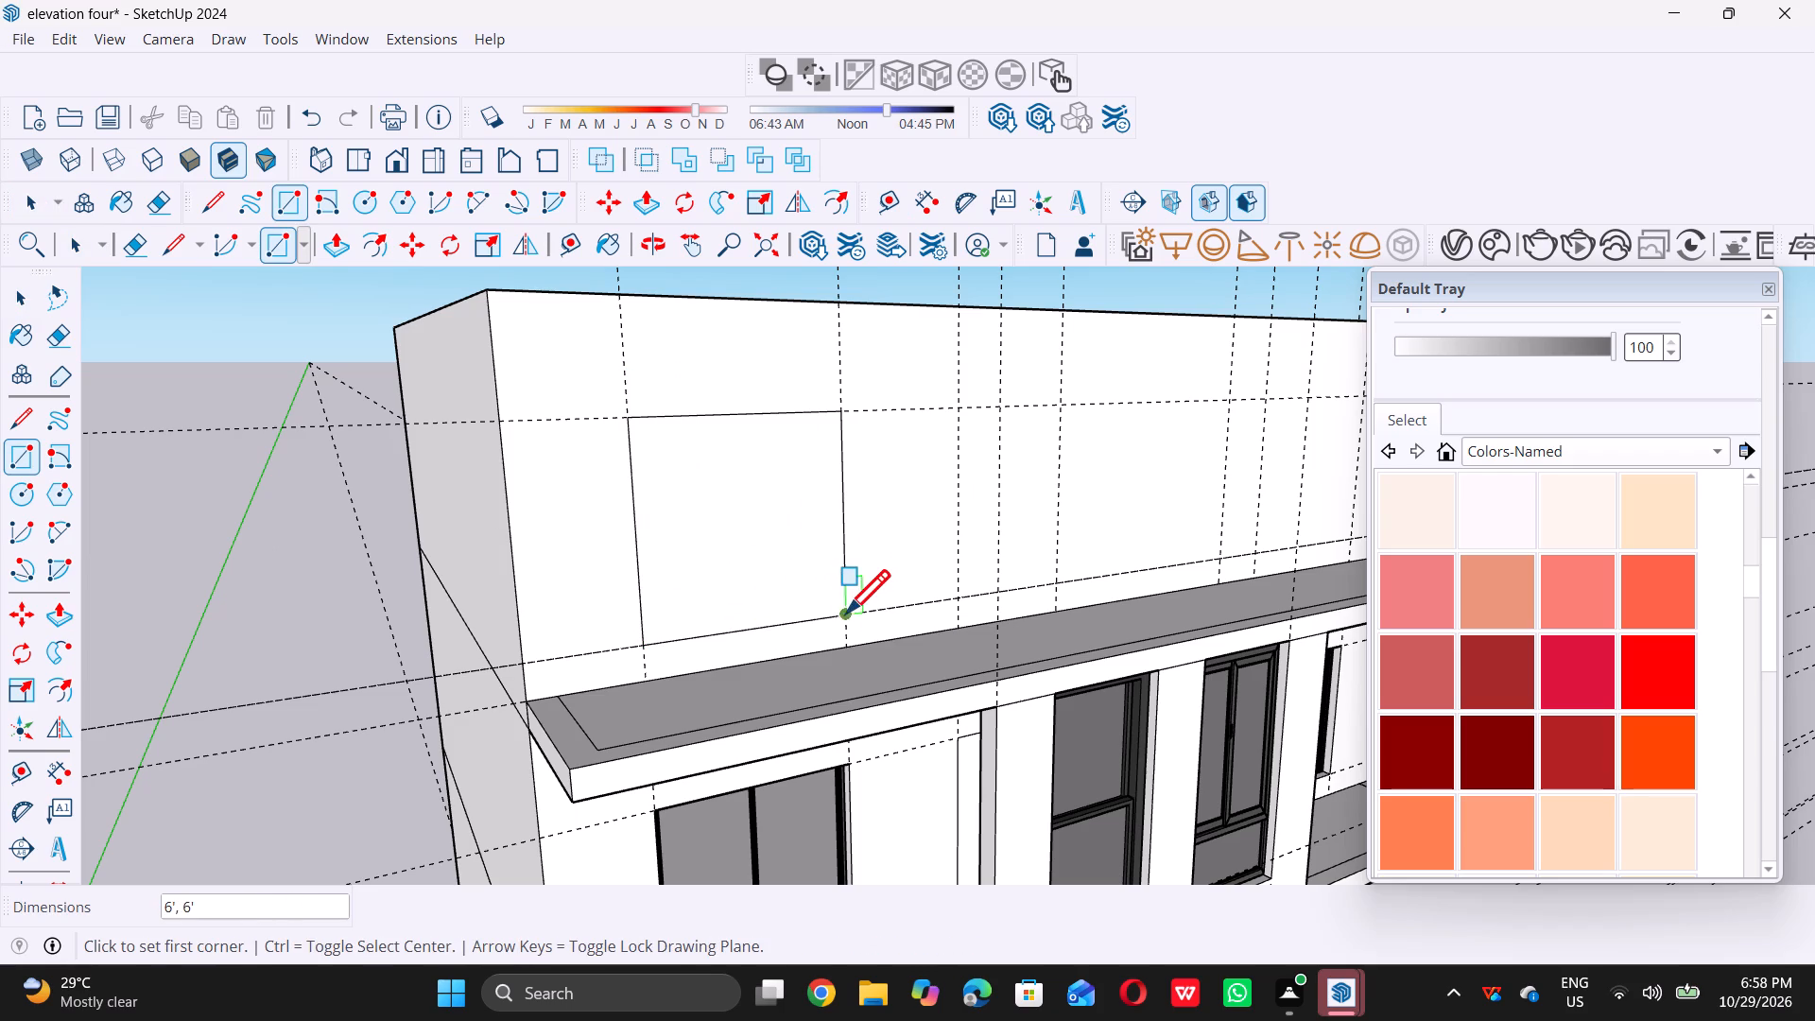
key("space")
Draw a window rectangle about 6' by 5' 8 5/8" between the guides at the wall's other end, above the top-floor window without a balcony.
scroll(660, 634, "down", 10)
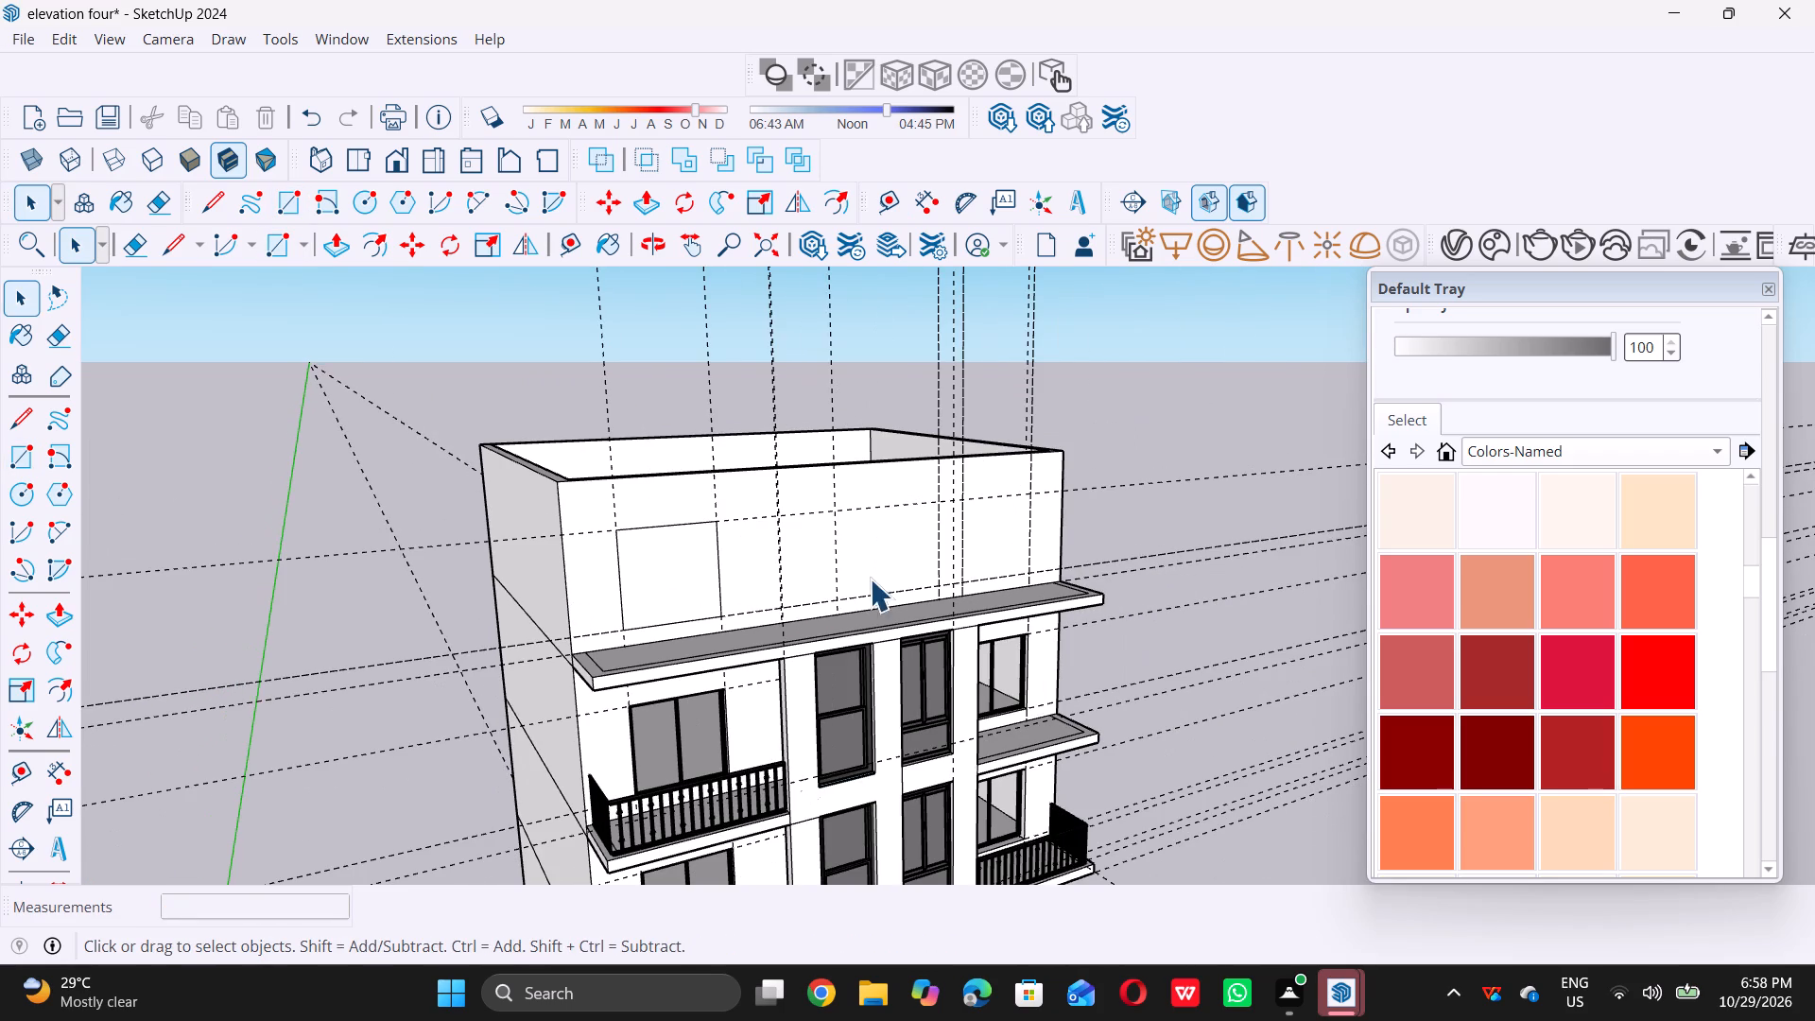
scroll(838, 537, "down", 2)
middle_click_drag(911, 560, 869, 564)
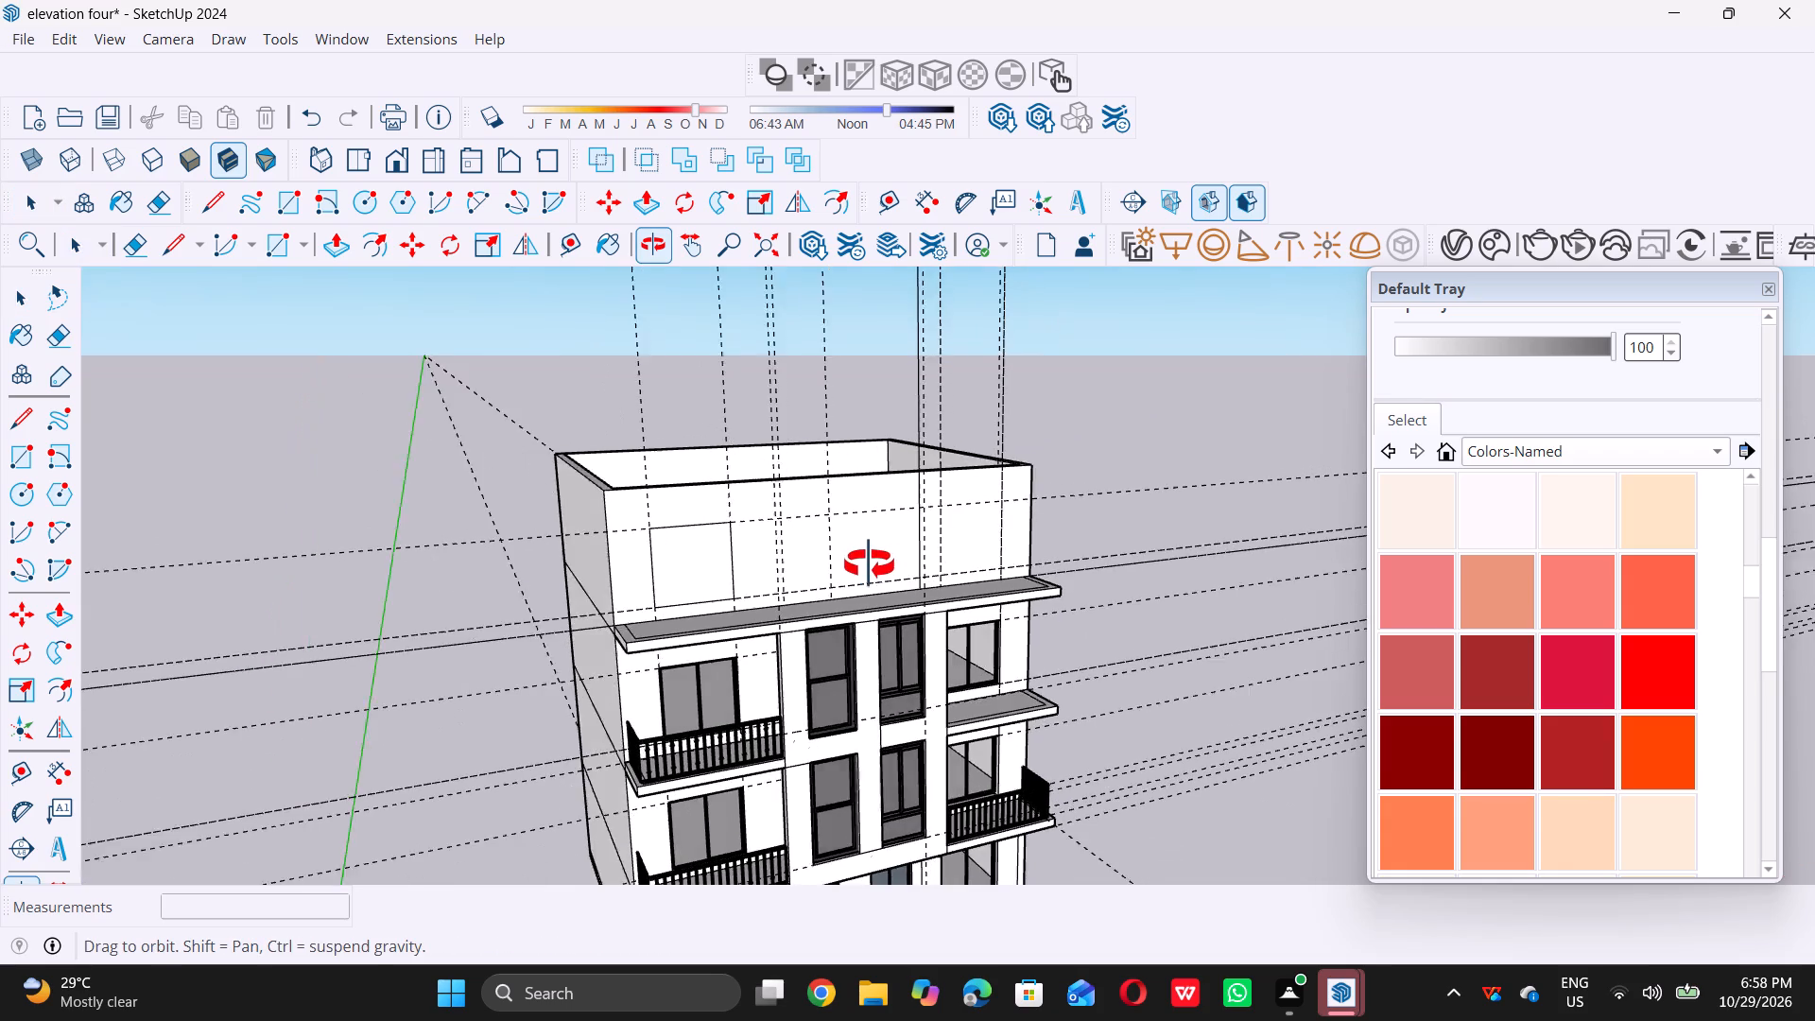
middle_click_drag(869, 564, 700, 549)
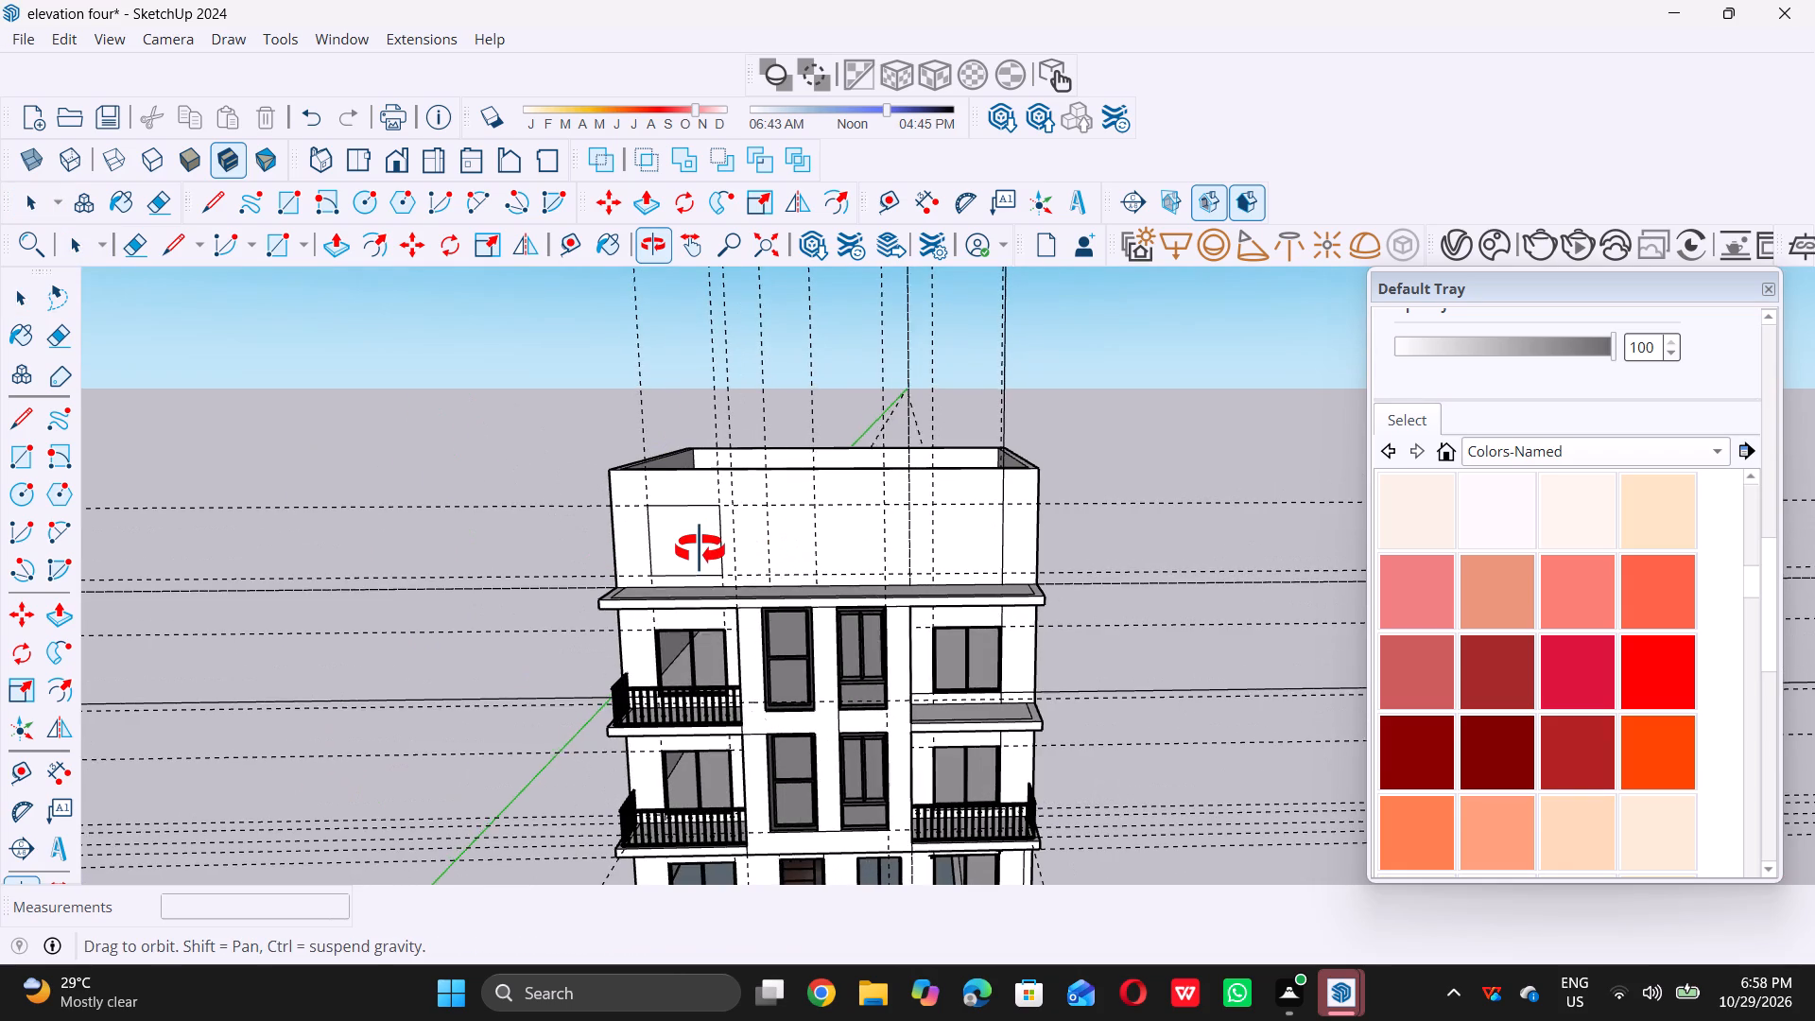
middle_click_drag(700, 549, 676, 549)
scroll(989, 528, "up", 2)
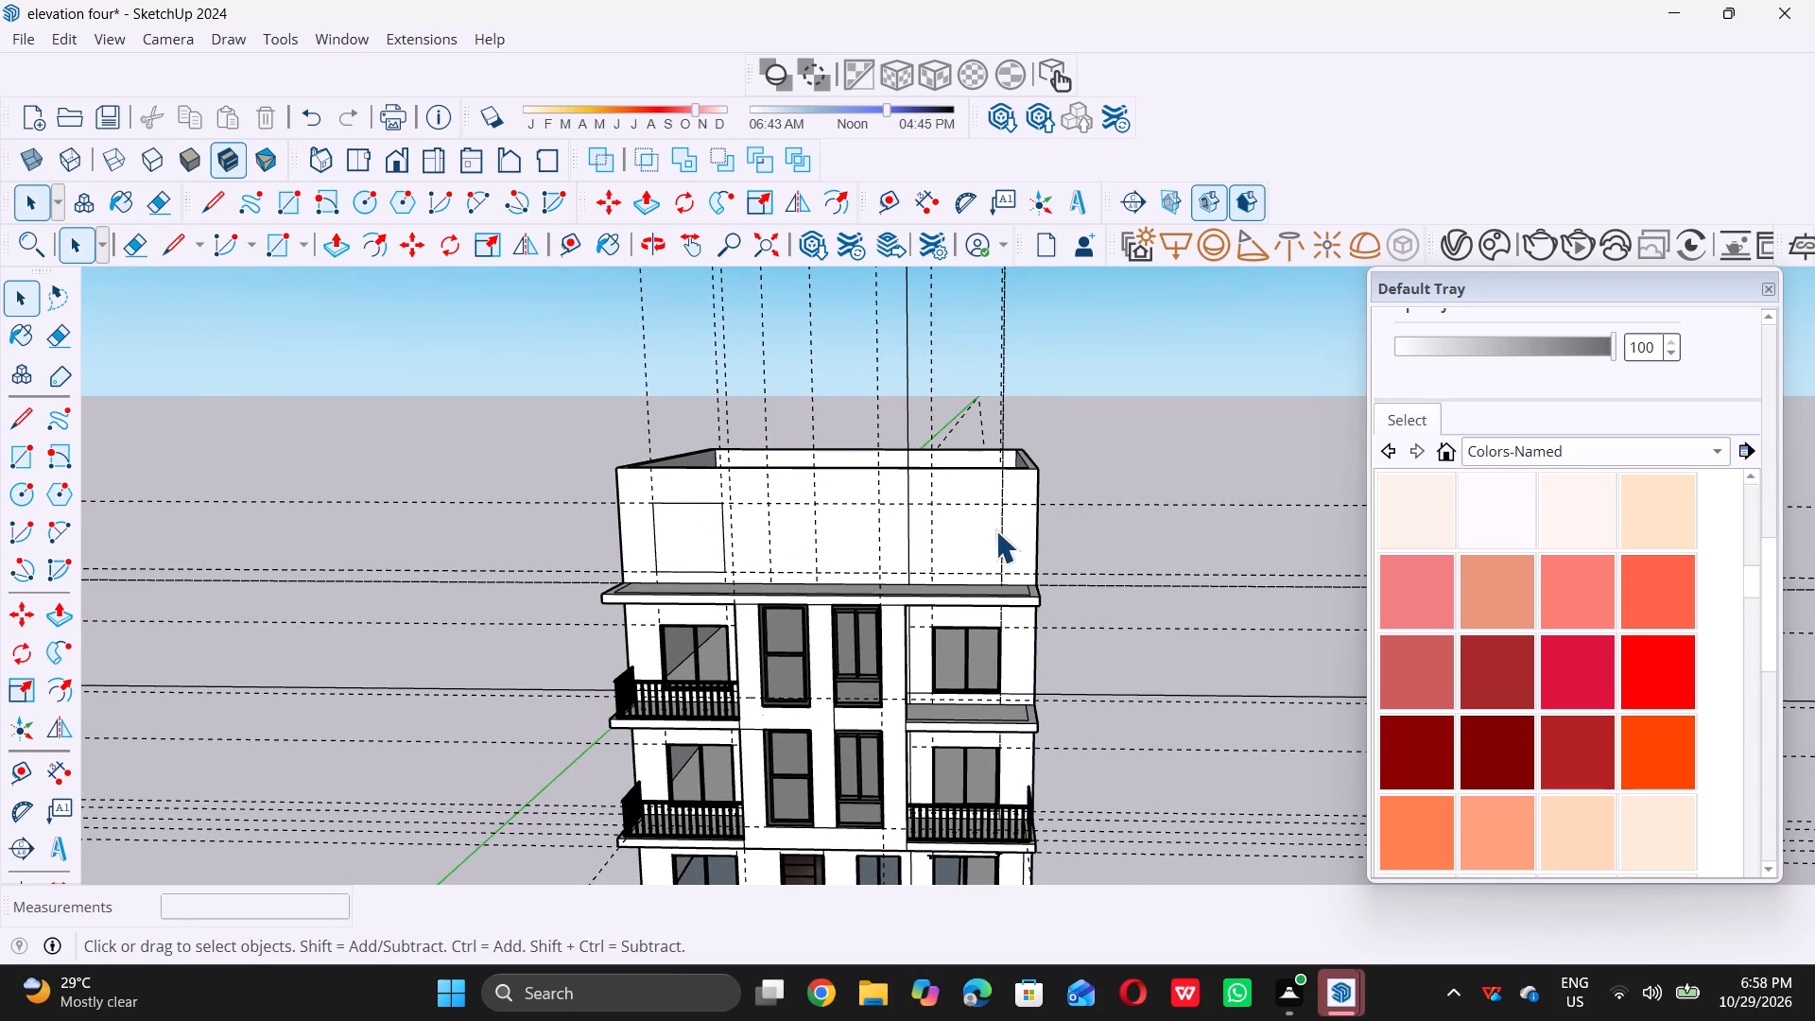
scroll(995, 530, "up", 4)
middle_click_drag(979, 558, 988, 545)
scroll(988, 545, "up", 1)
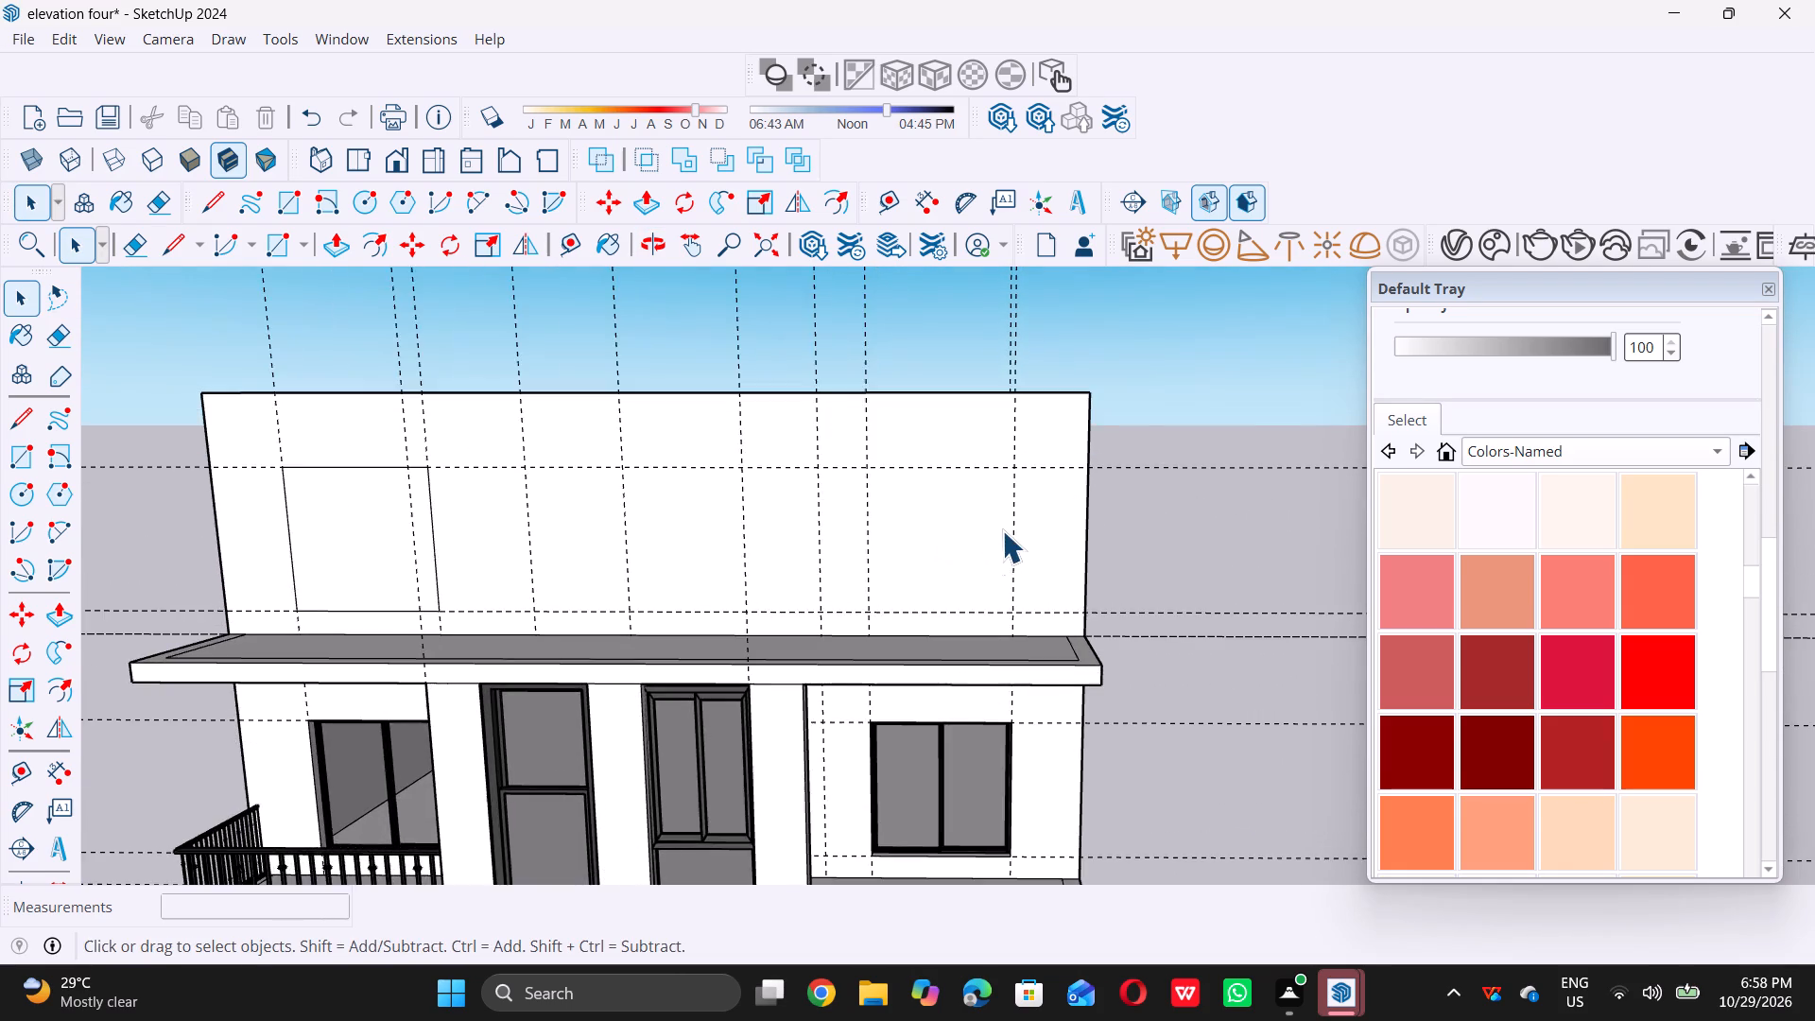
scroll(1002, 530, "up", 2)
key("r")
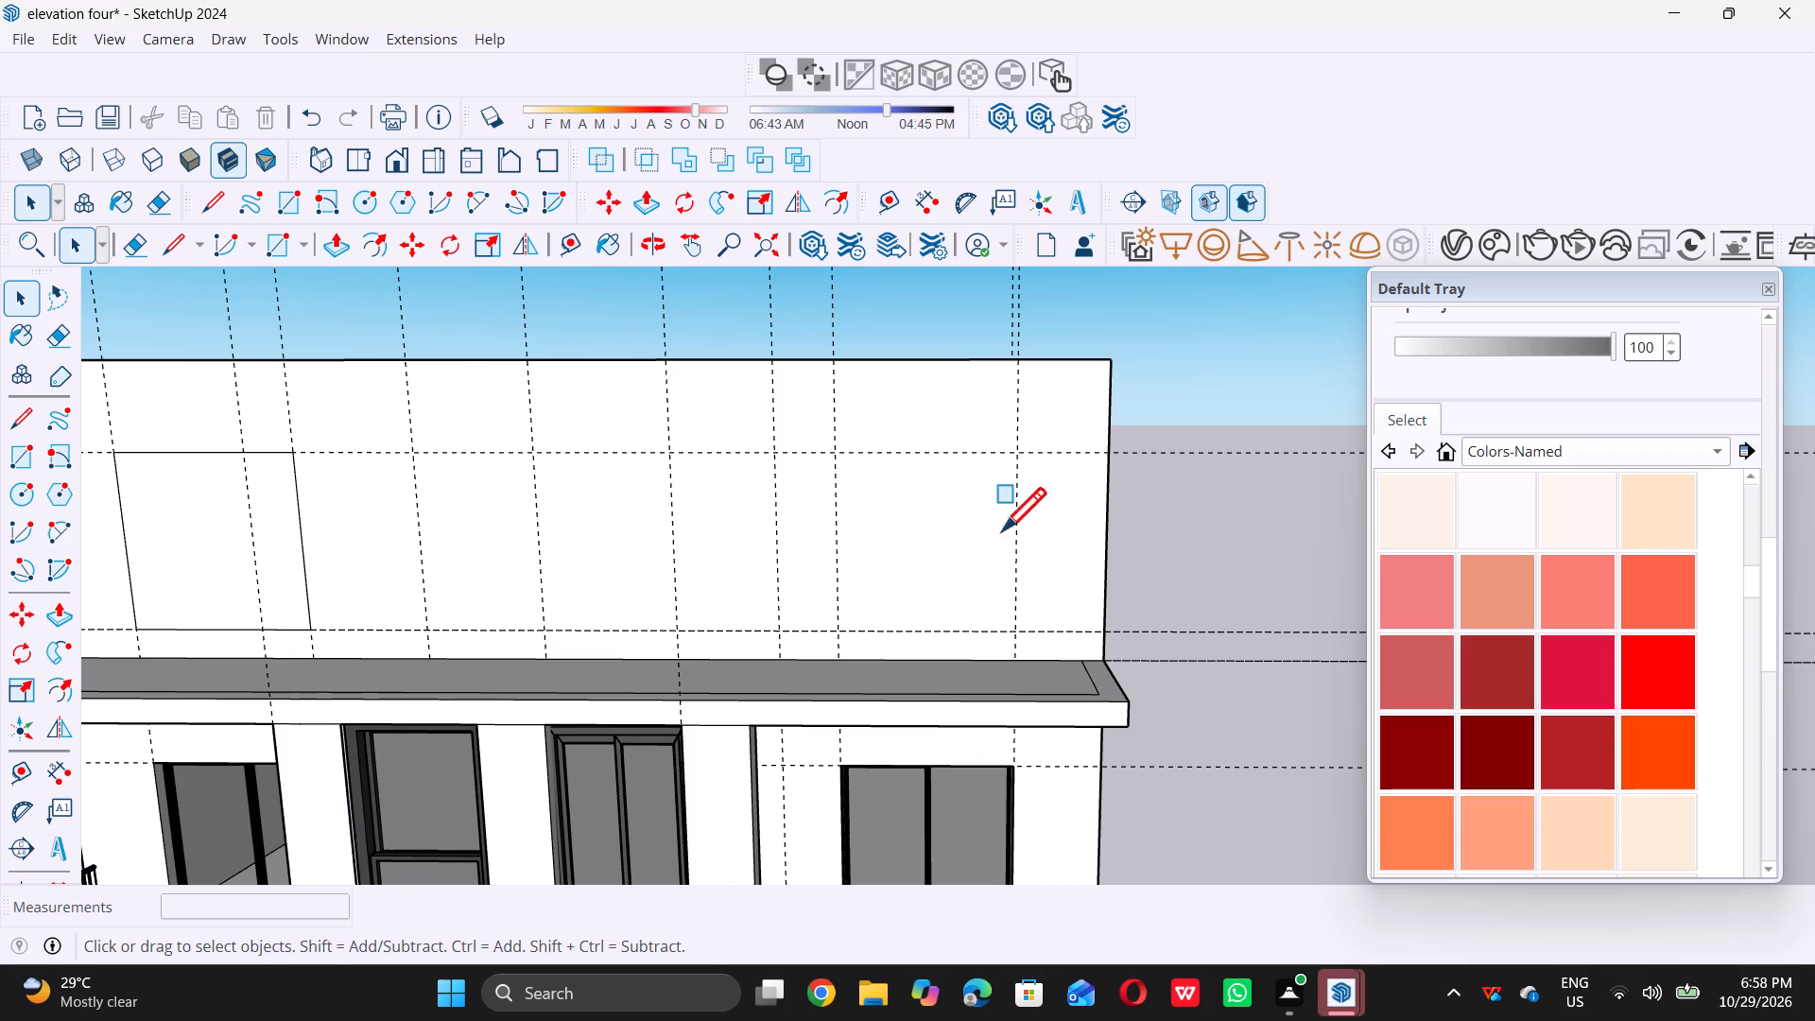
double_click(845, 633)
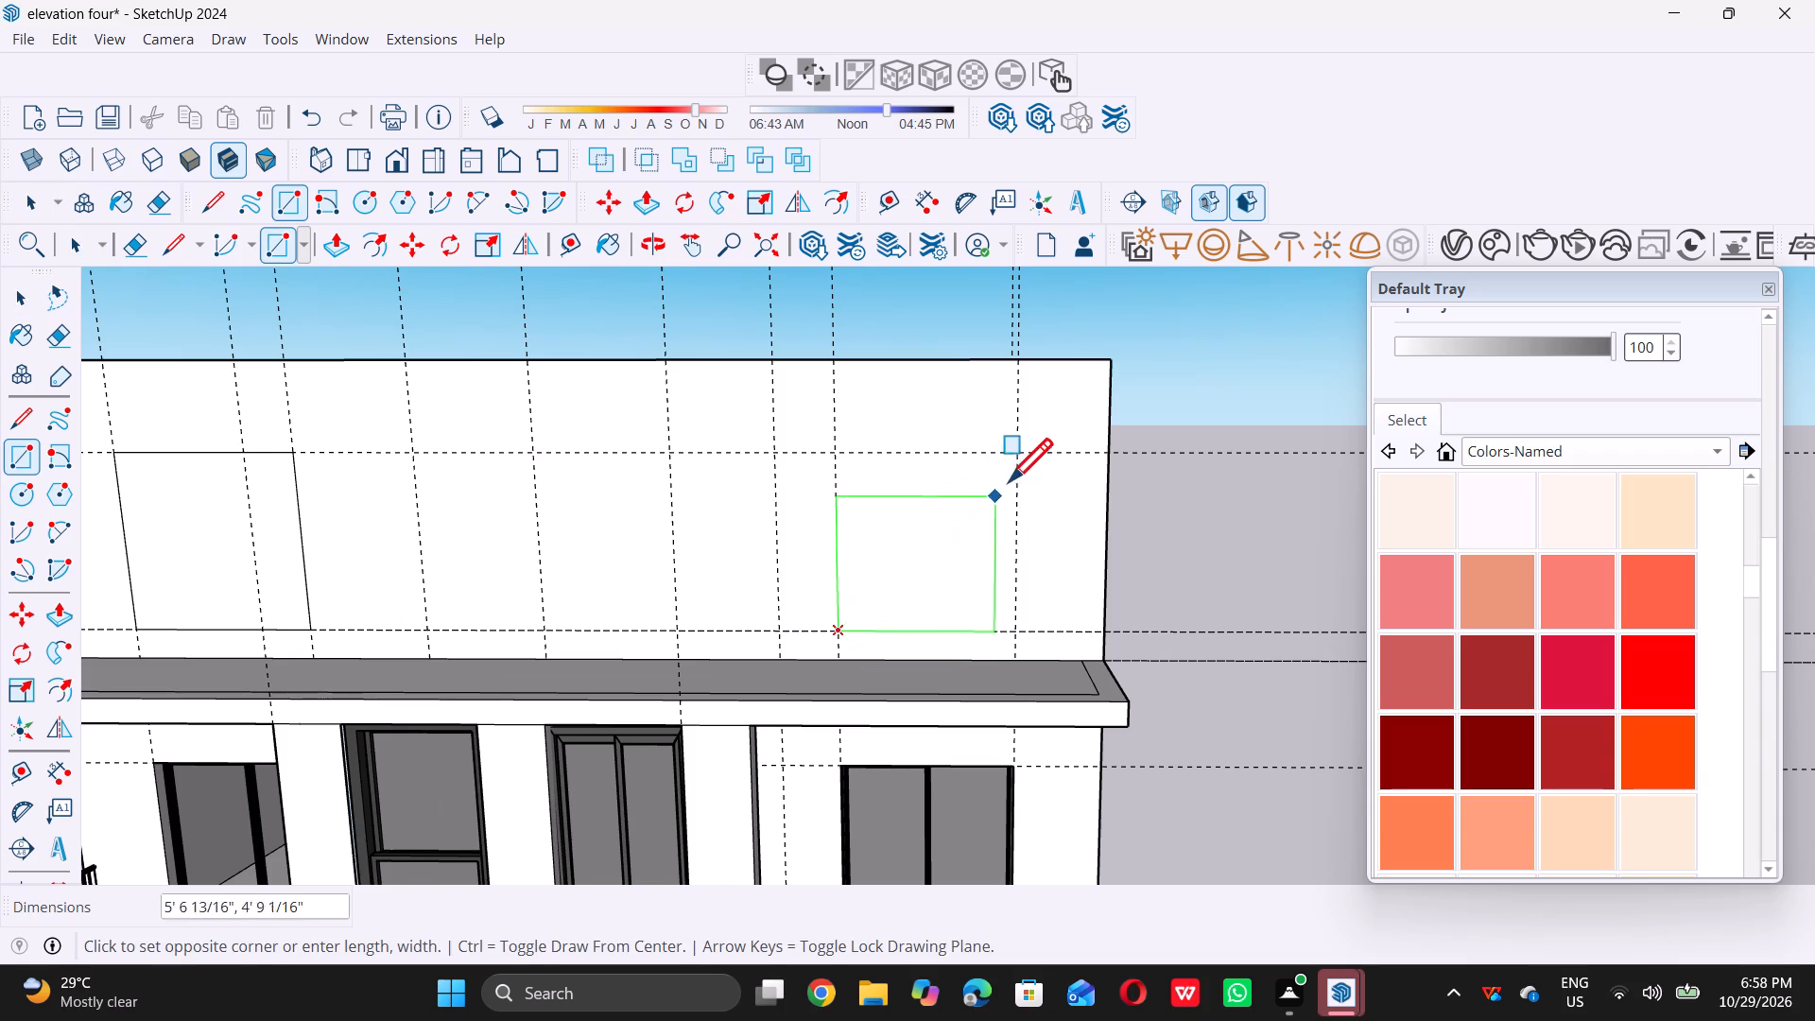
double_click(1019, 459)
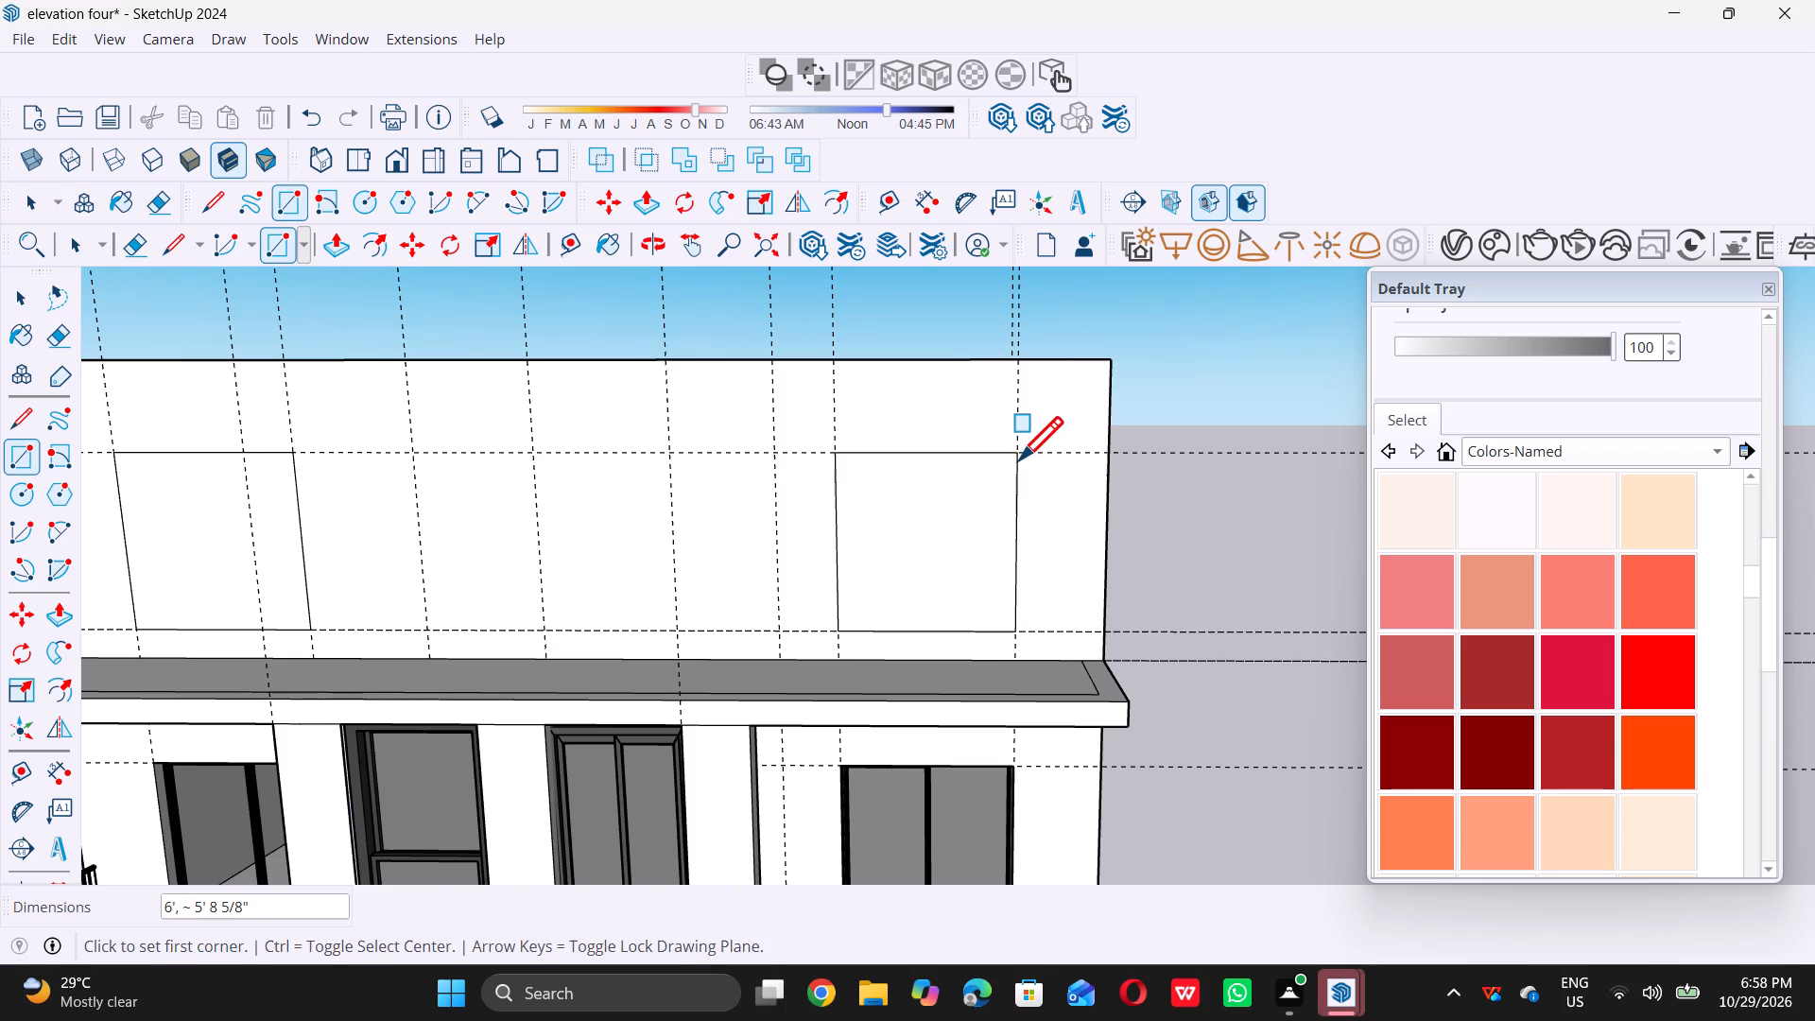
key("space")
Draw a 4' wide, 7' high rectangle from the upper guide down to the slab, above the tall window nearer the top-floor balcony.
scroll(1010, 481, "down", 13)
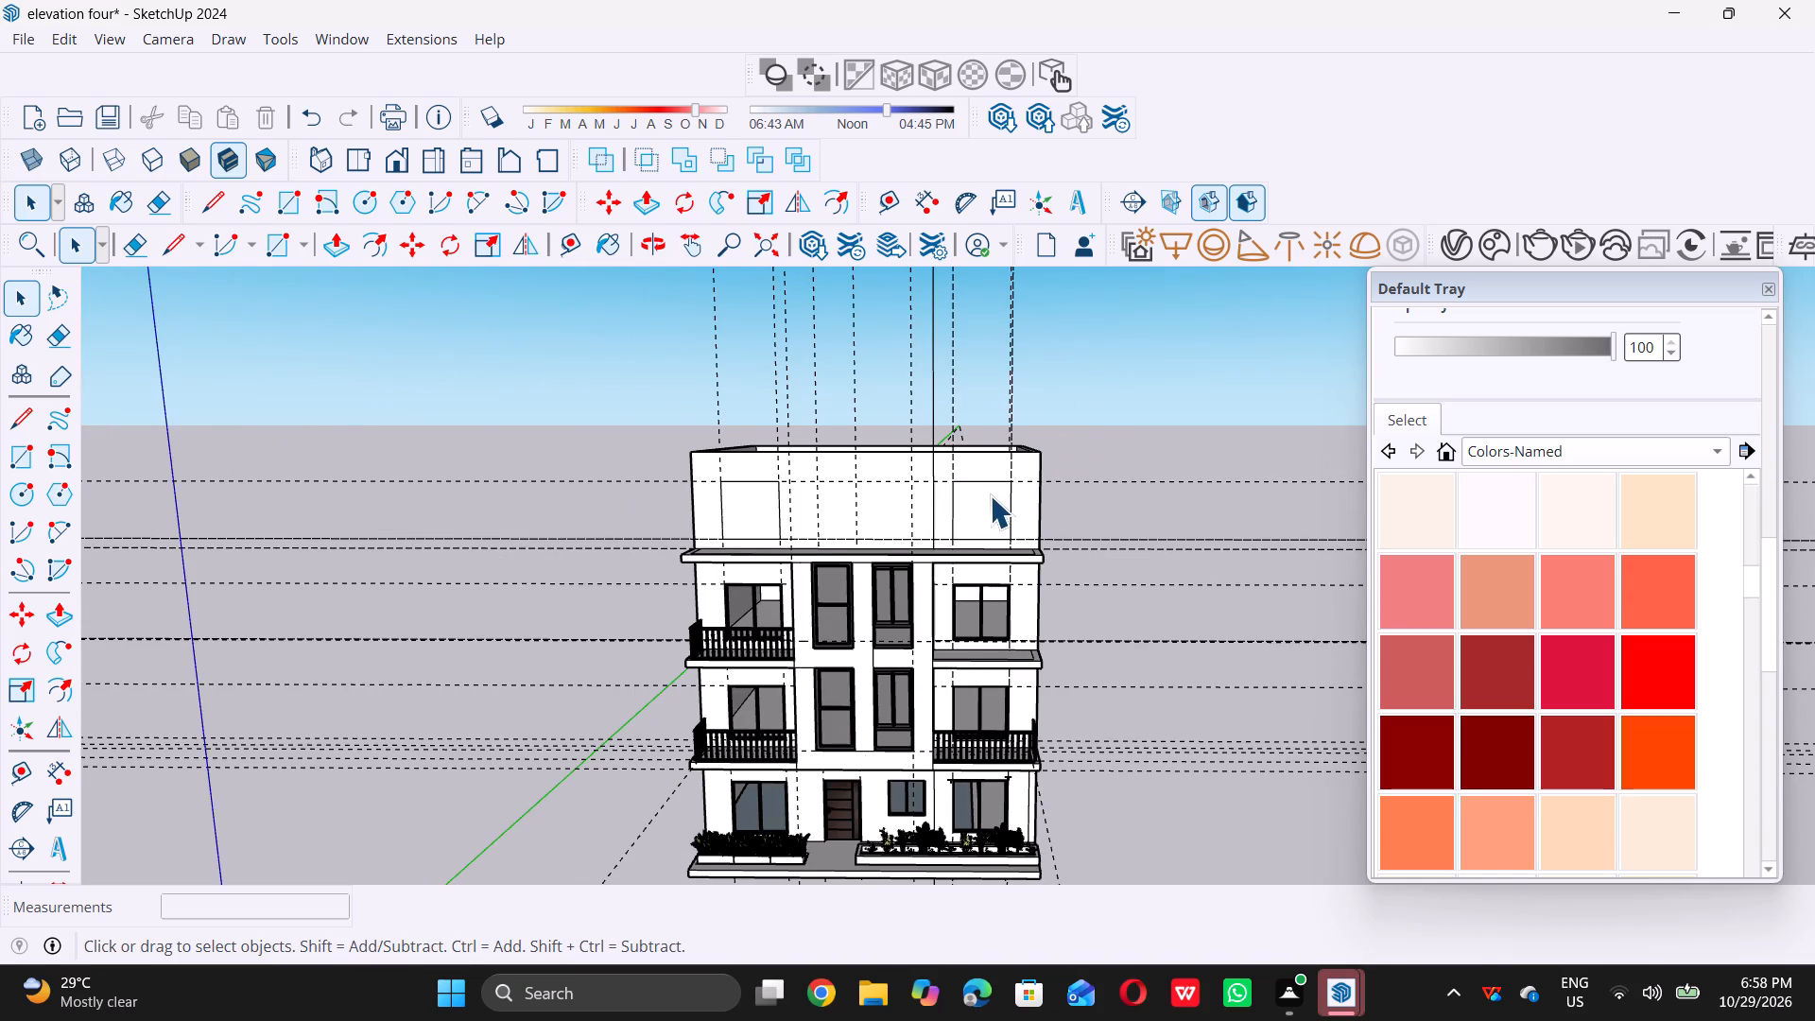
middle_click_drag(883, 551, 843, 569)
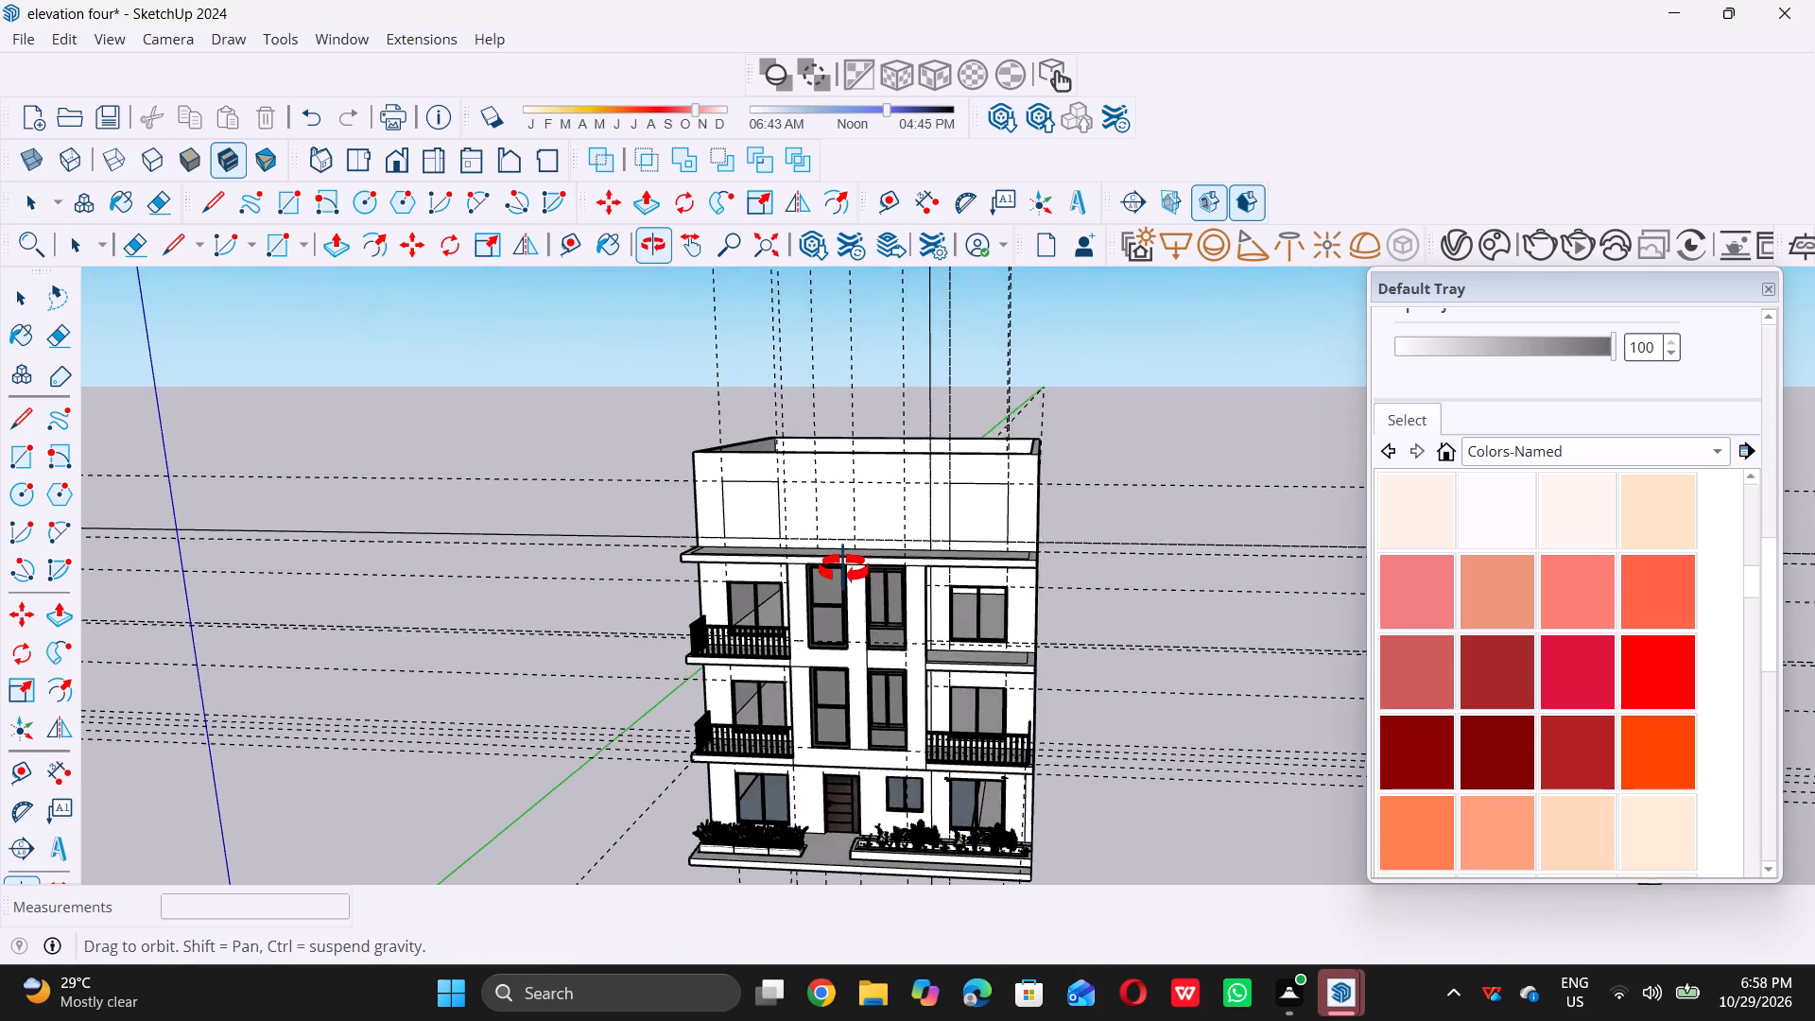
middle_click_drag(843, 569, 815, 625)
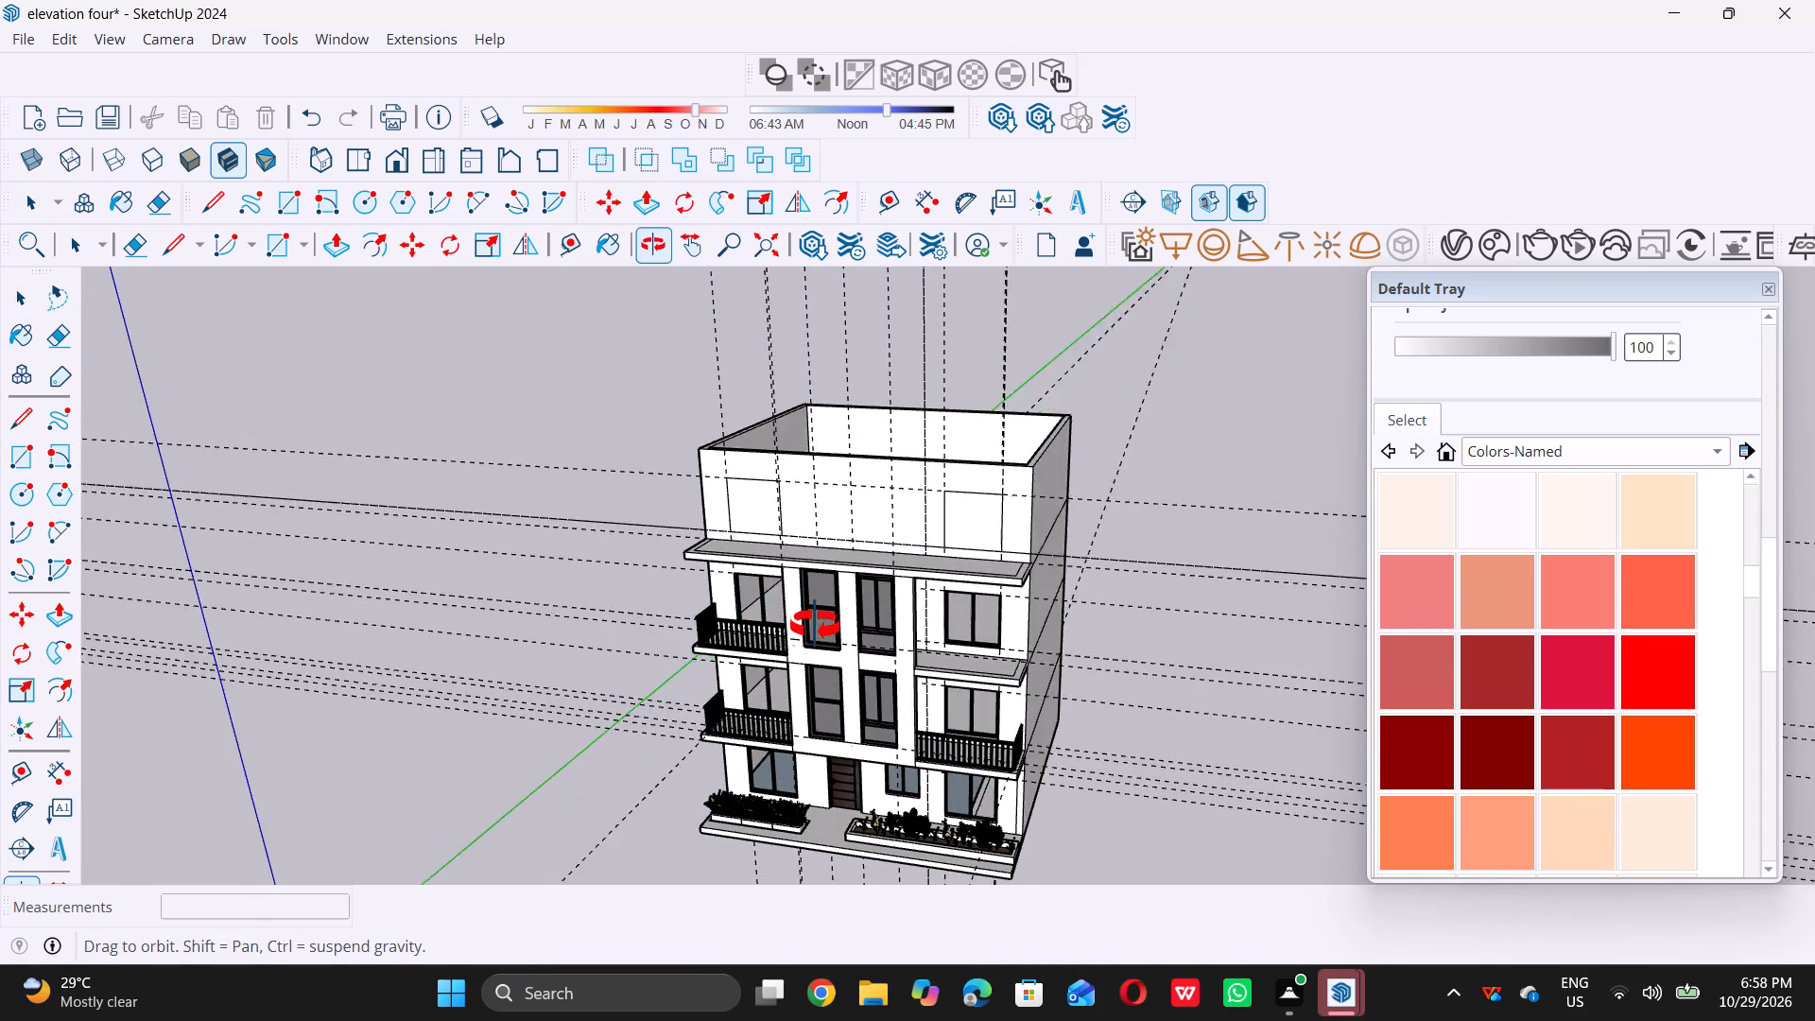
middle_click_drag(815, 625, 1116, 548)
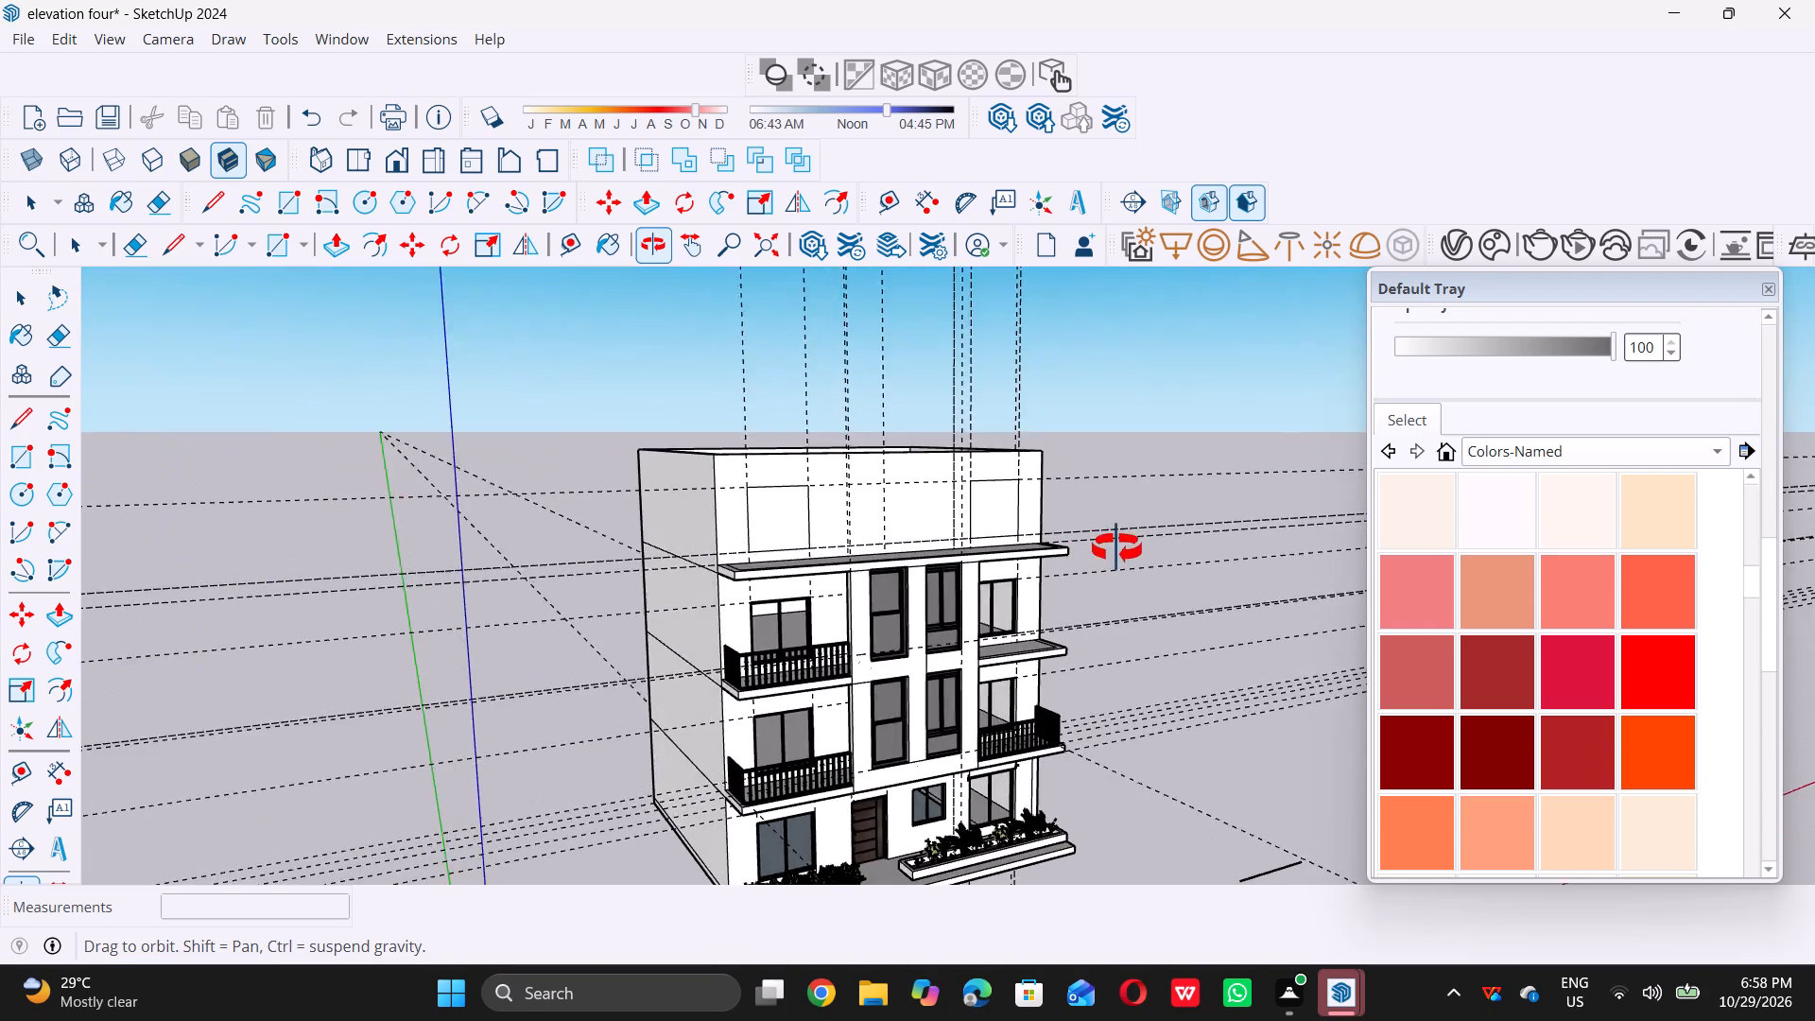
middle_click_drag(1116, 548, 1345, 575)
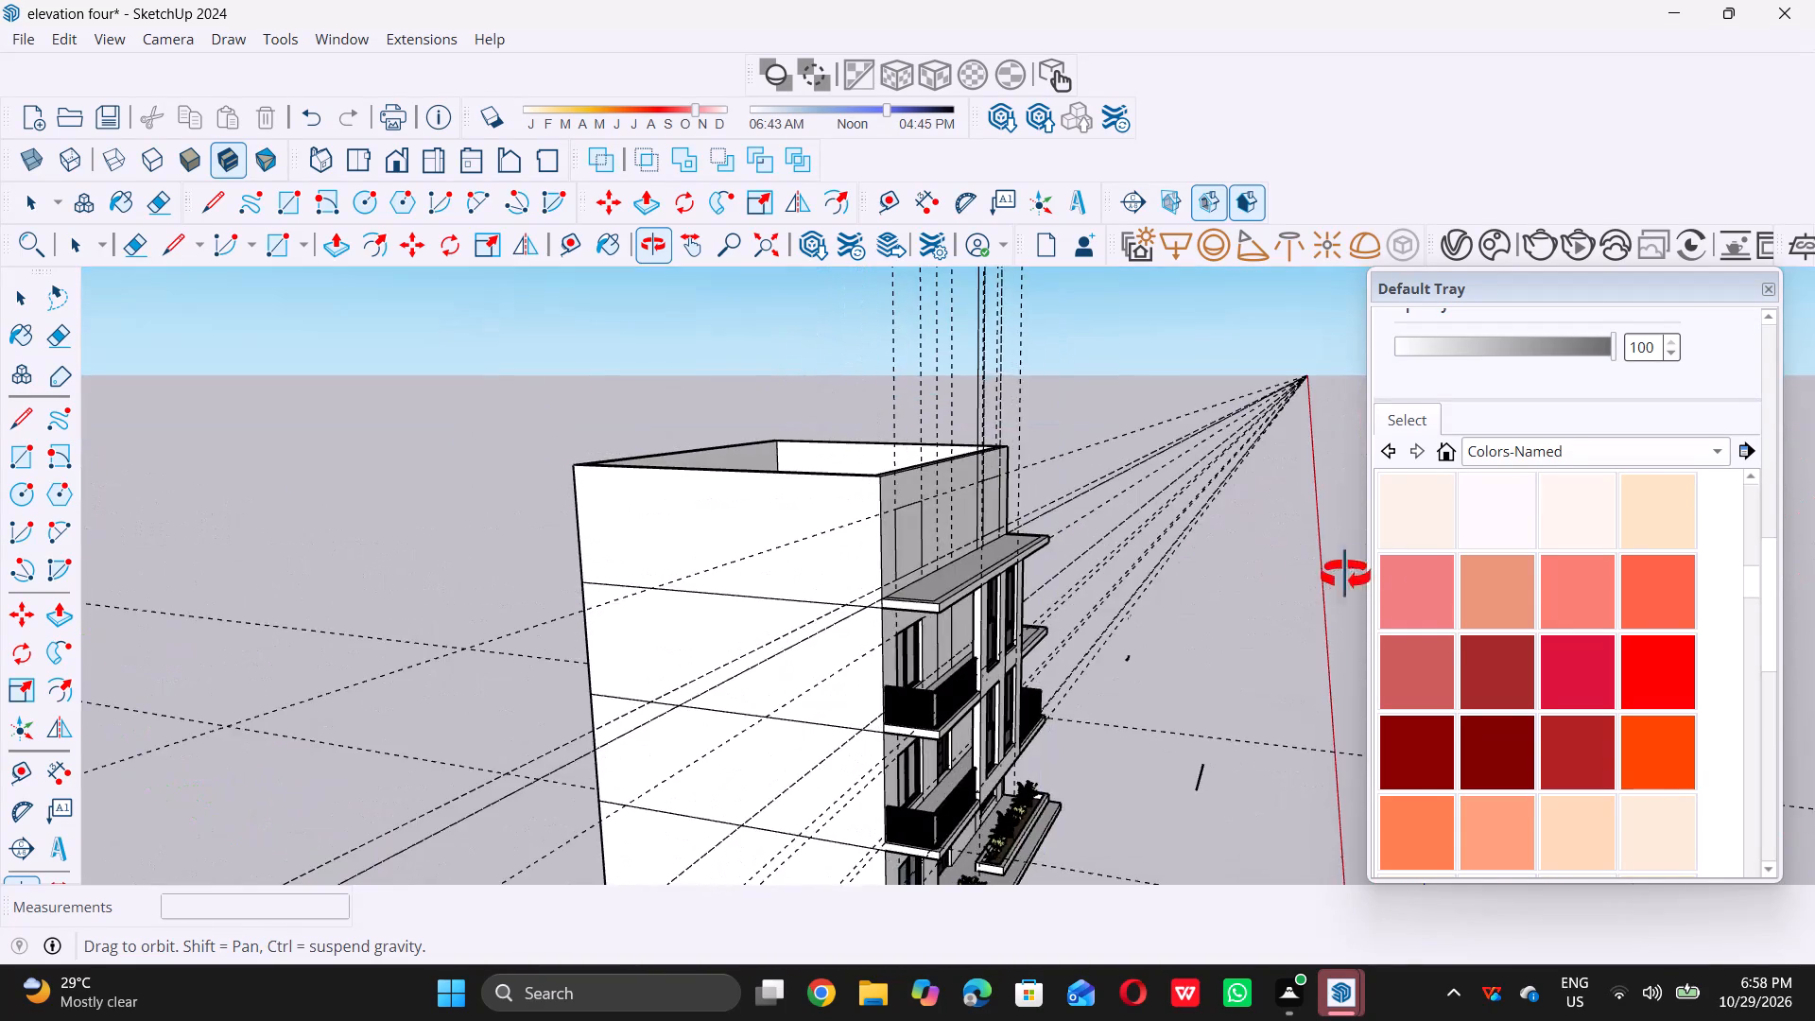
middle_click_drag(1345, 575, 1297, 567)
scroll(921, 621, "up", 4)
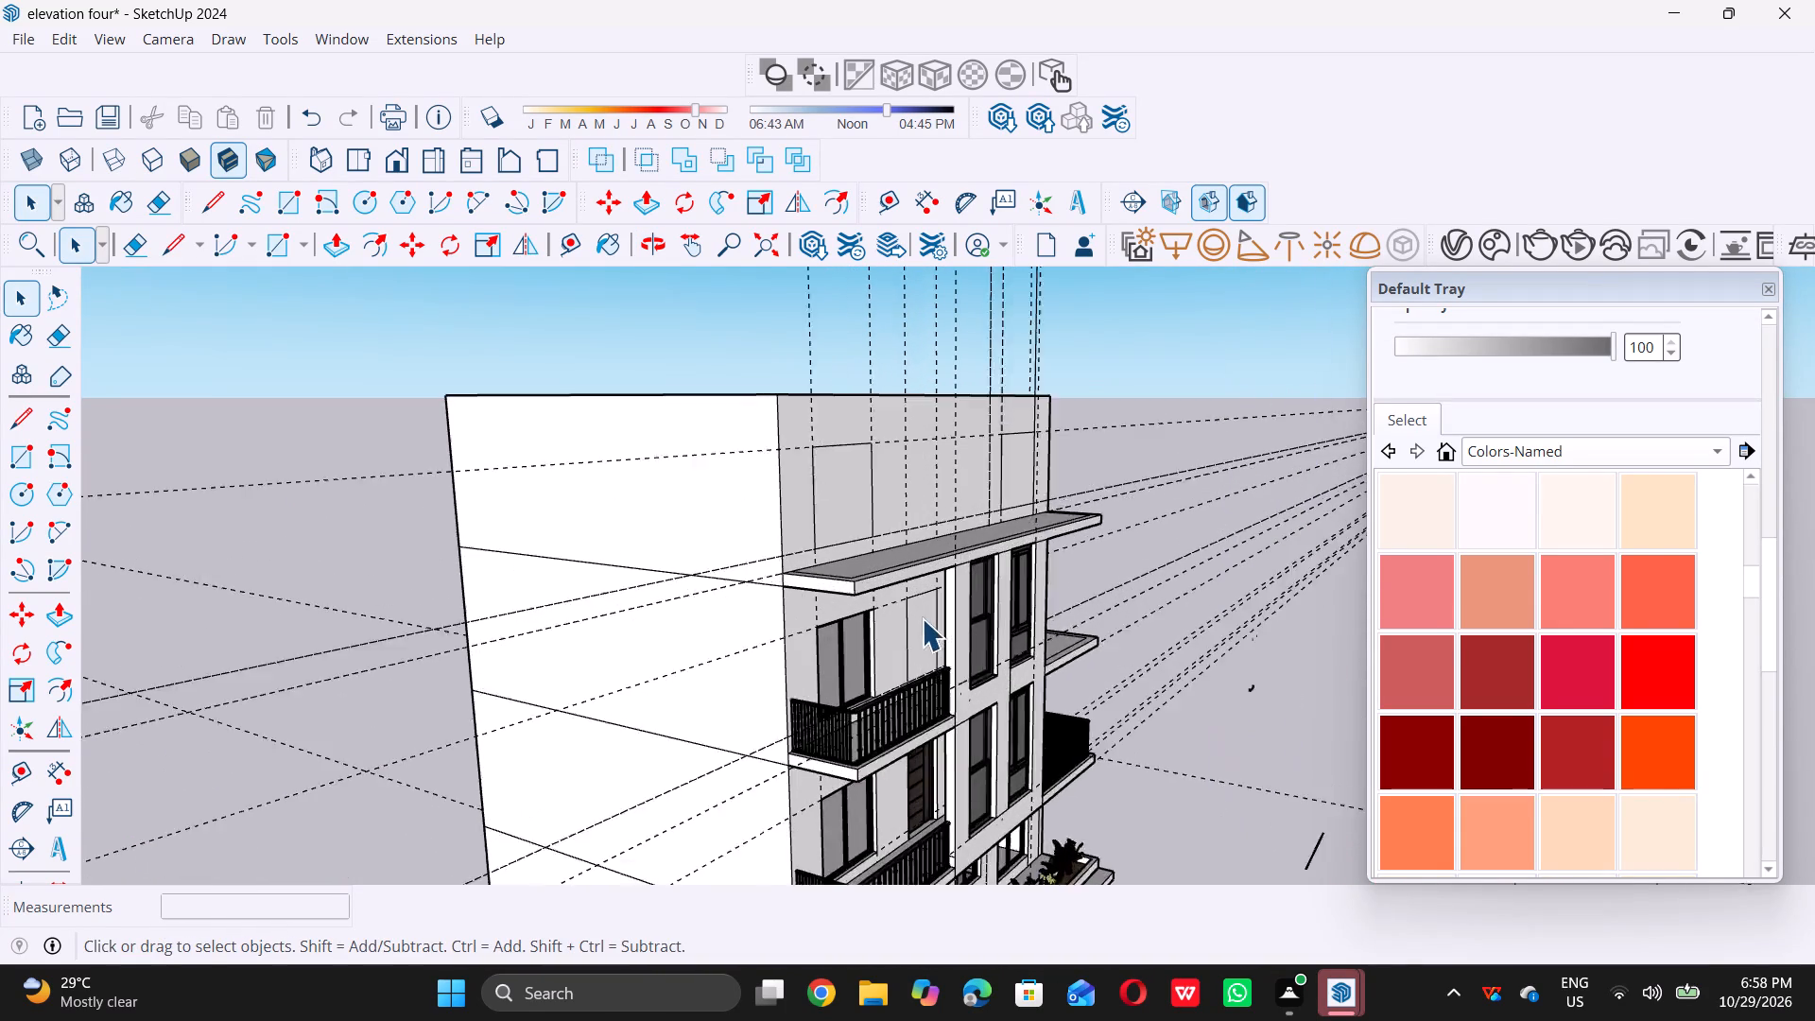
scroll(922, 618, "up", 7)
scroll(890, 641, "down", 5)
middle_click_drag(938, 556, 896, 568)
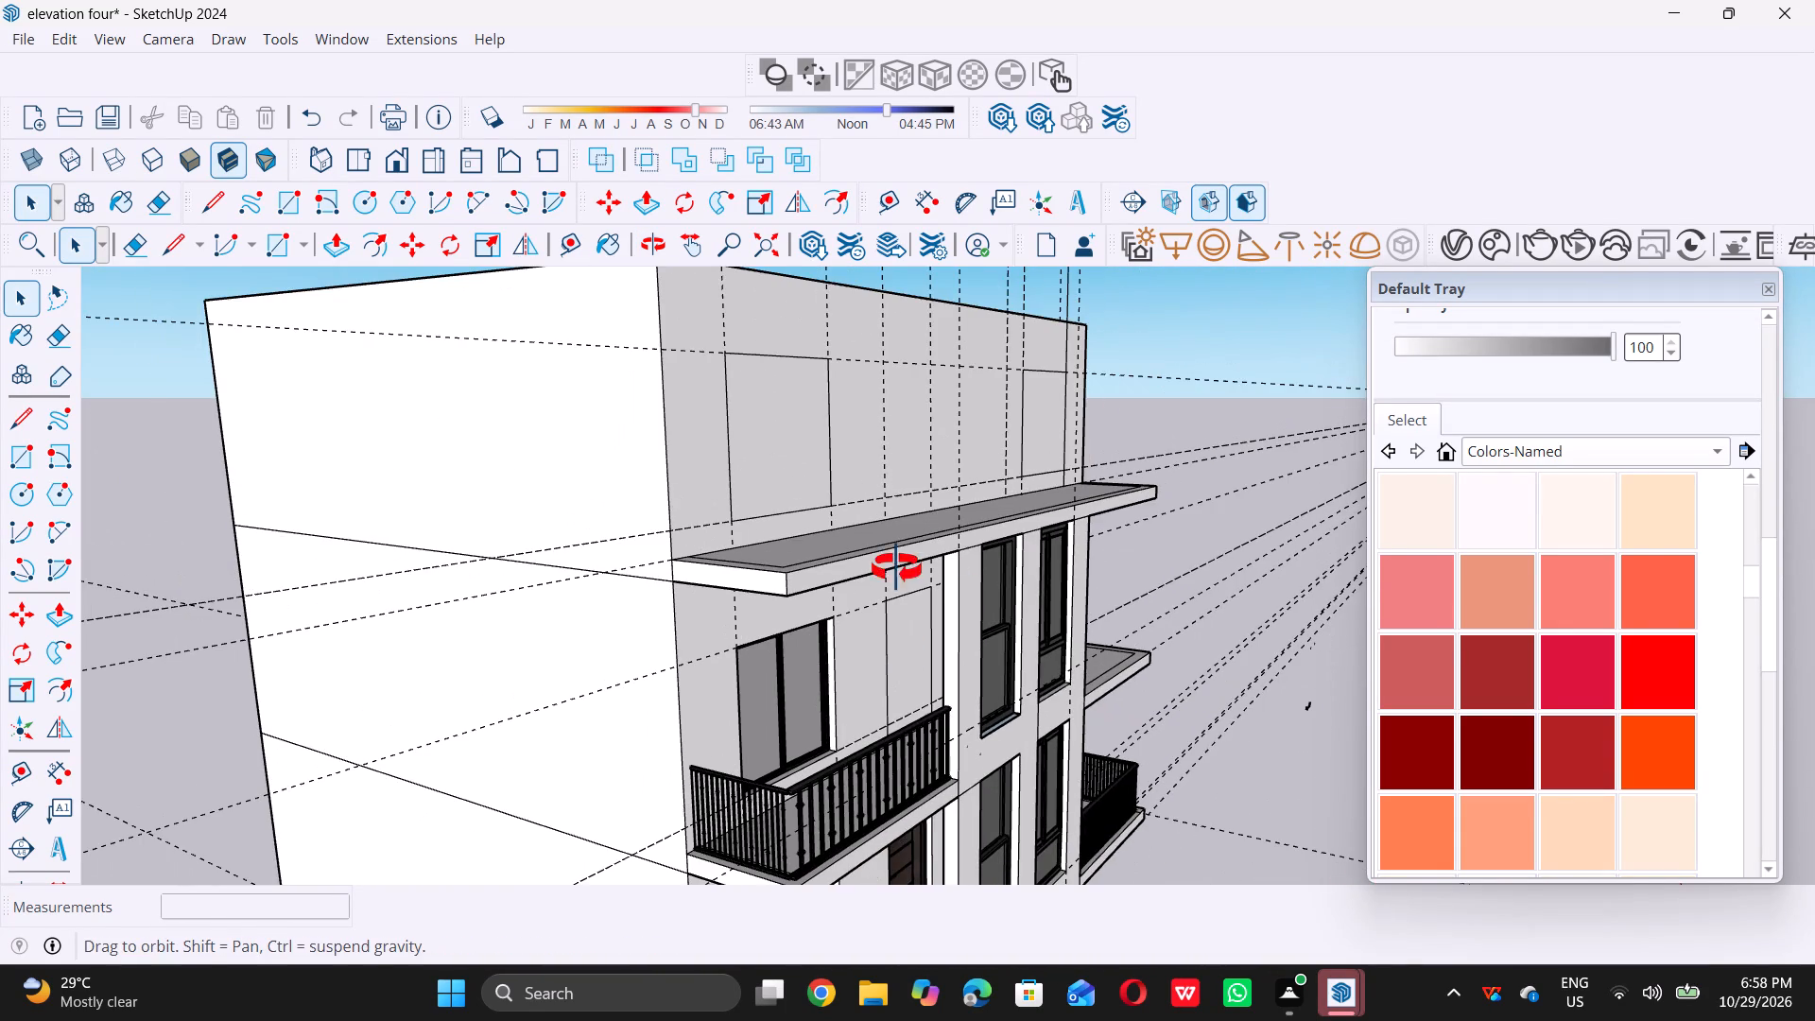
middle_click_drag(896, 568, 628, 598)
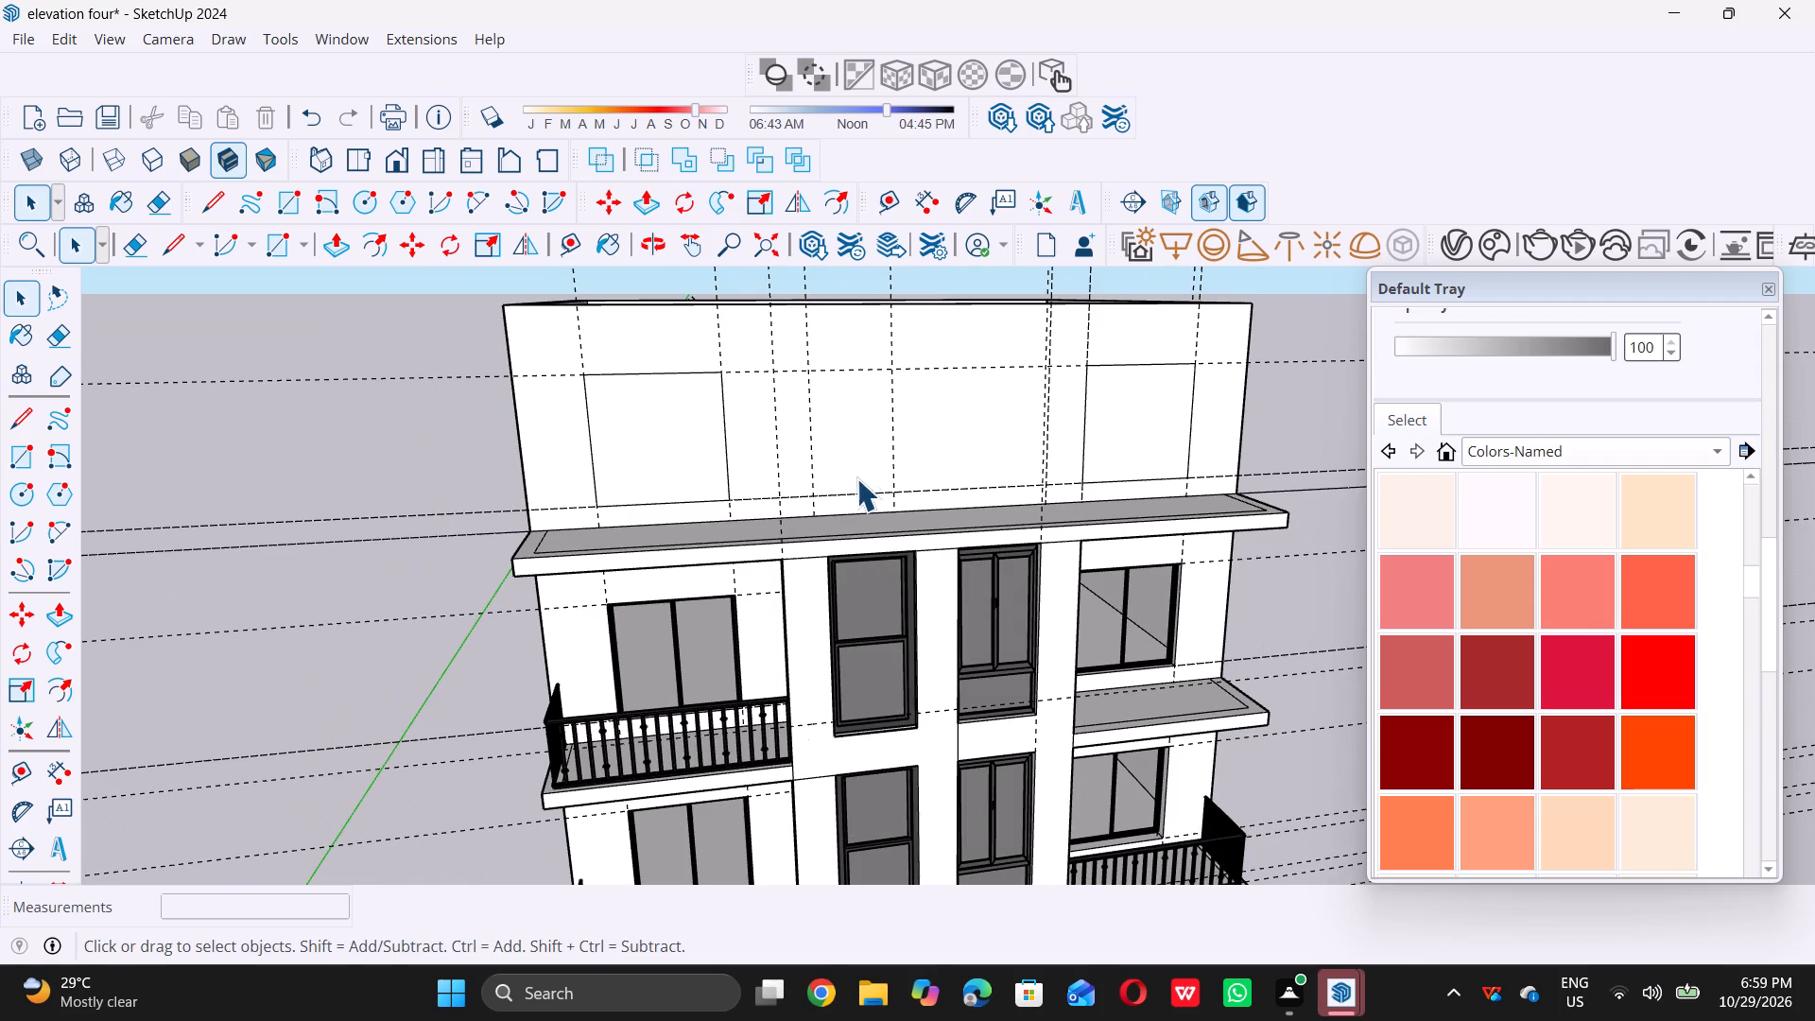
scroll(856, 446, "up", 2)
key("r")
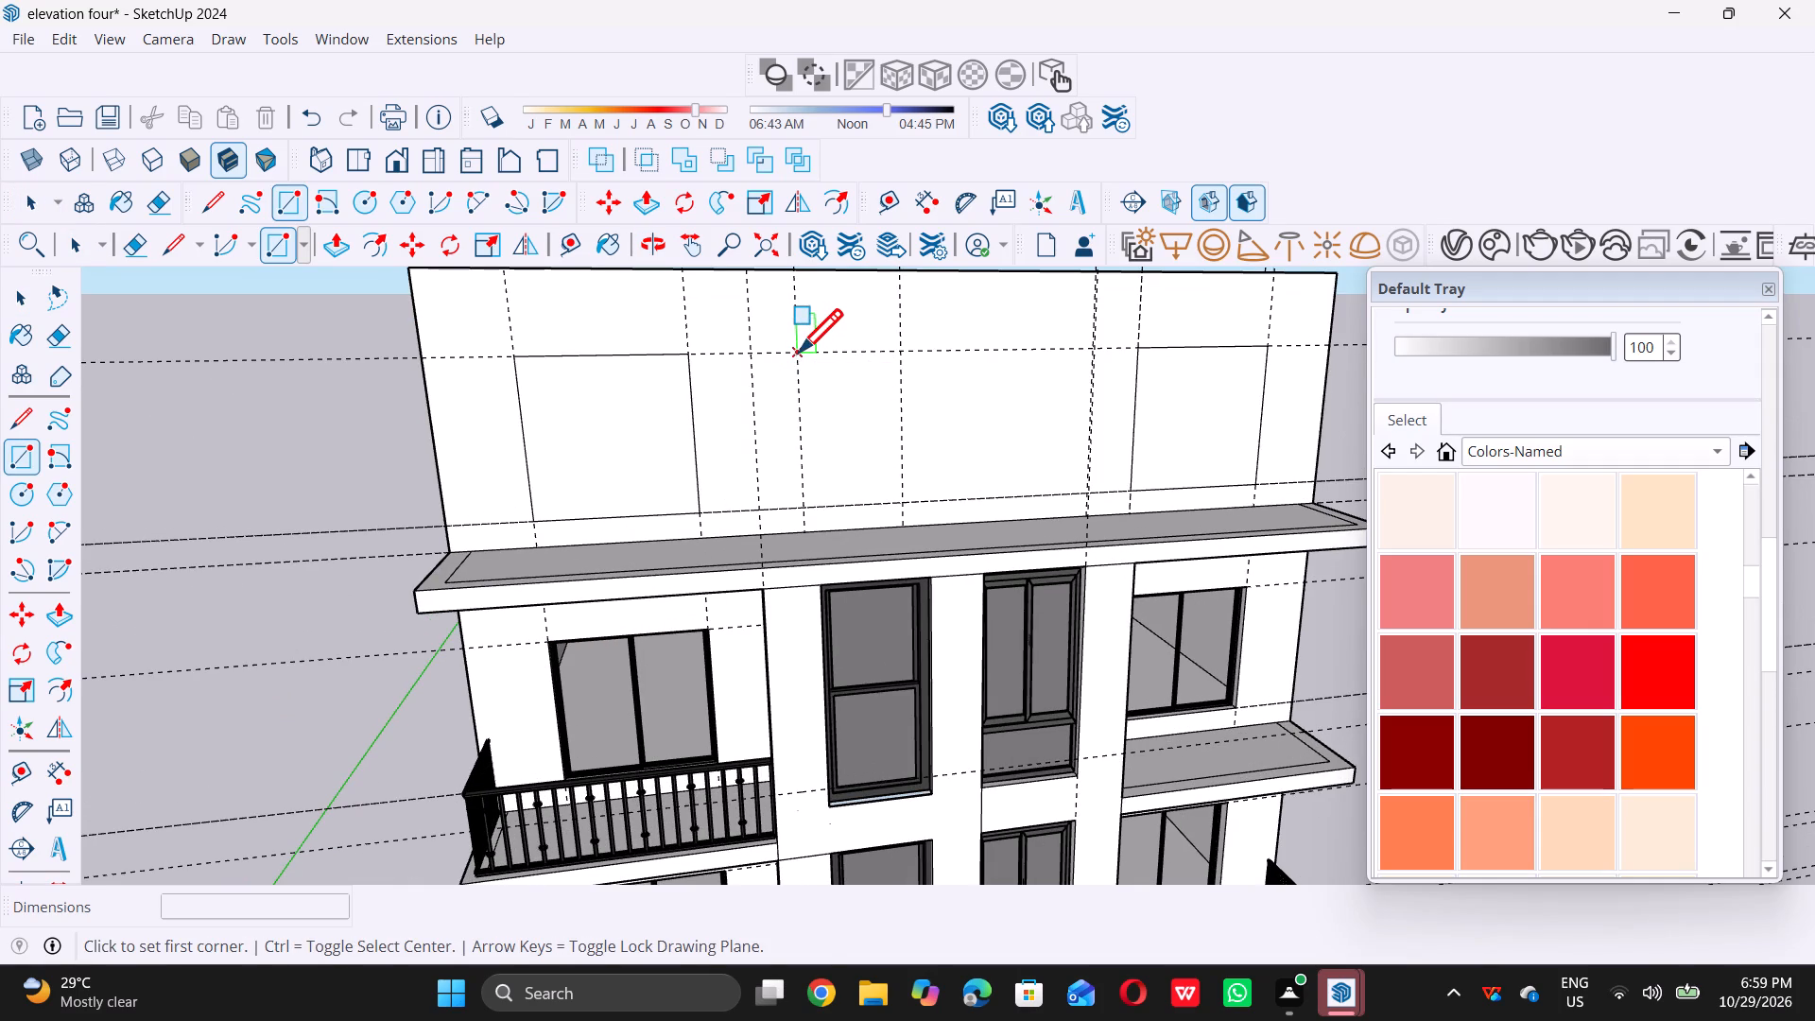
triple_click(799, 352)
scroll(894, 511, "up", 7)
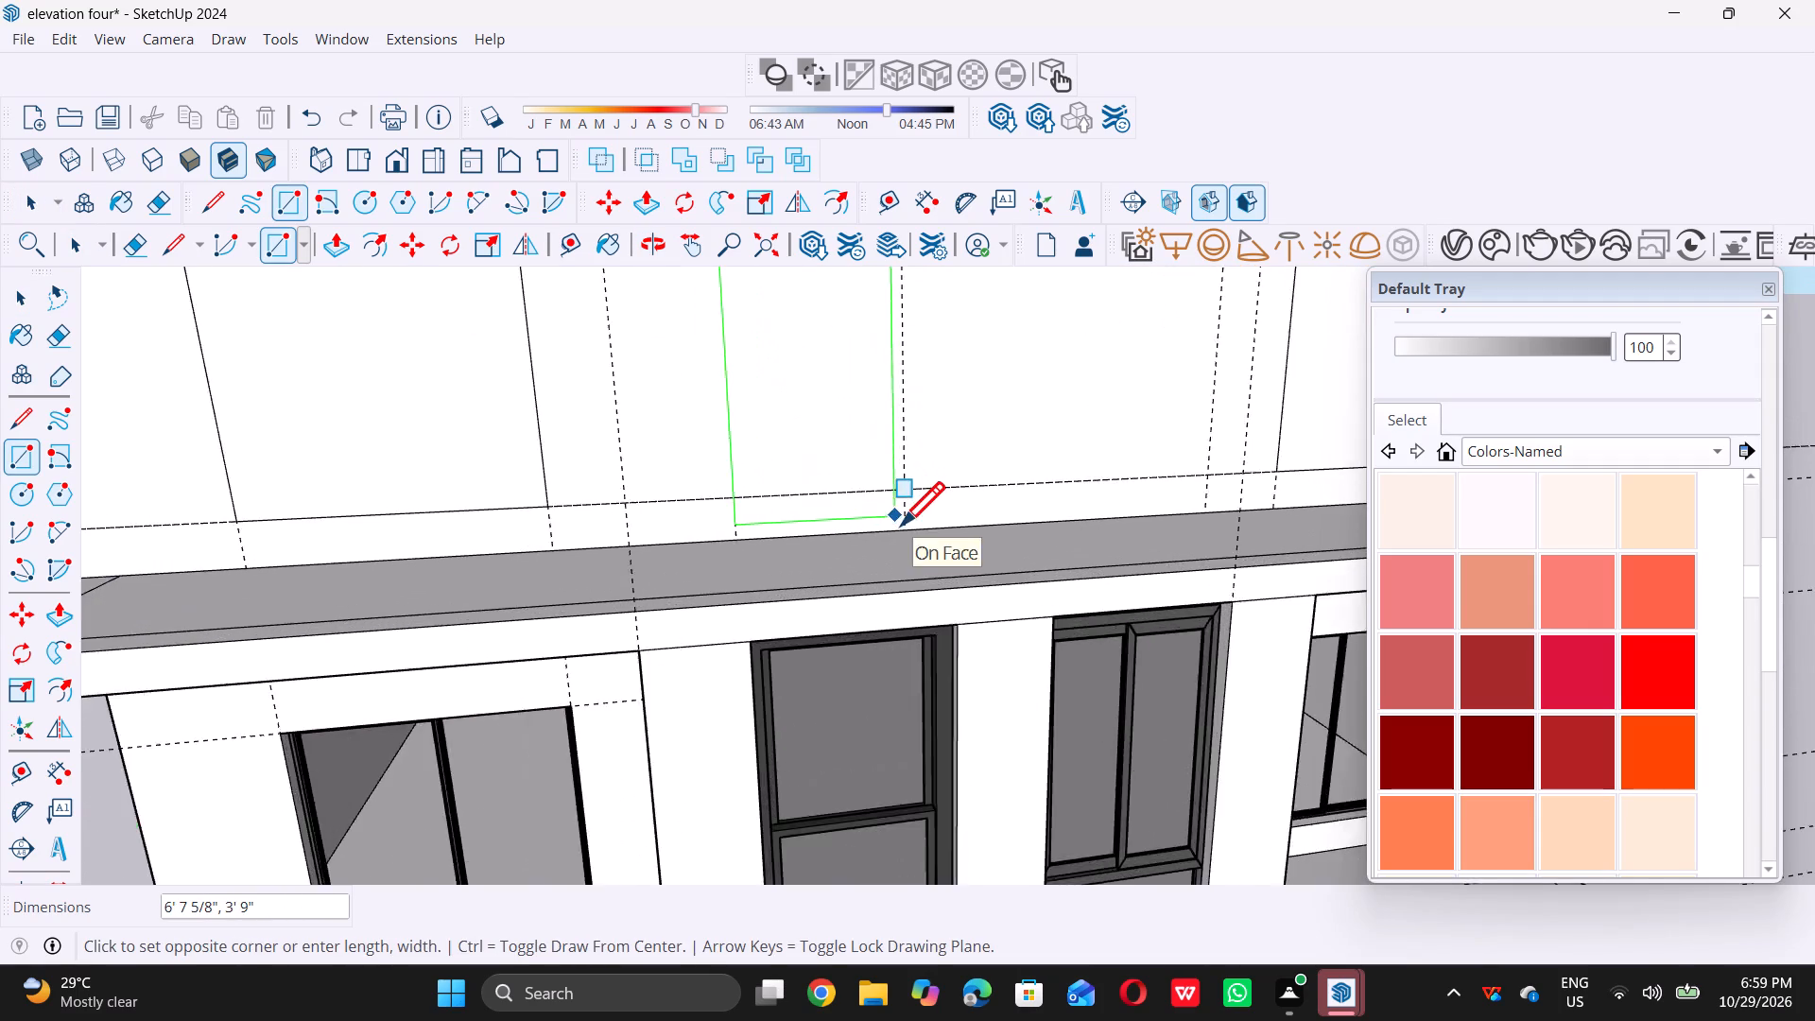
scroll(901, 525, "up", 1)
left_click(907, 529)
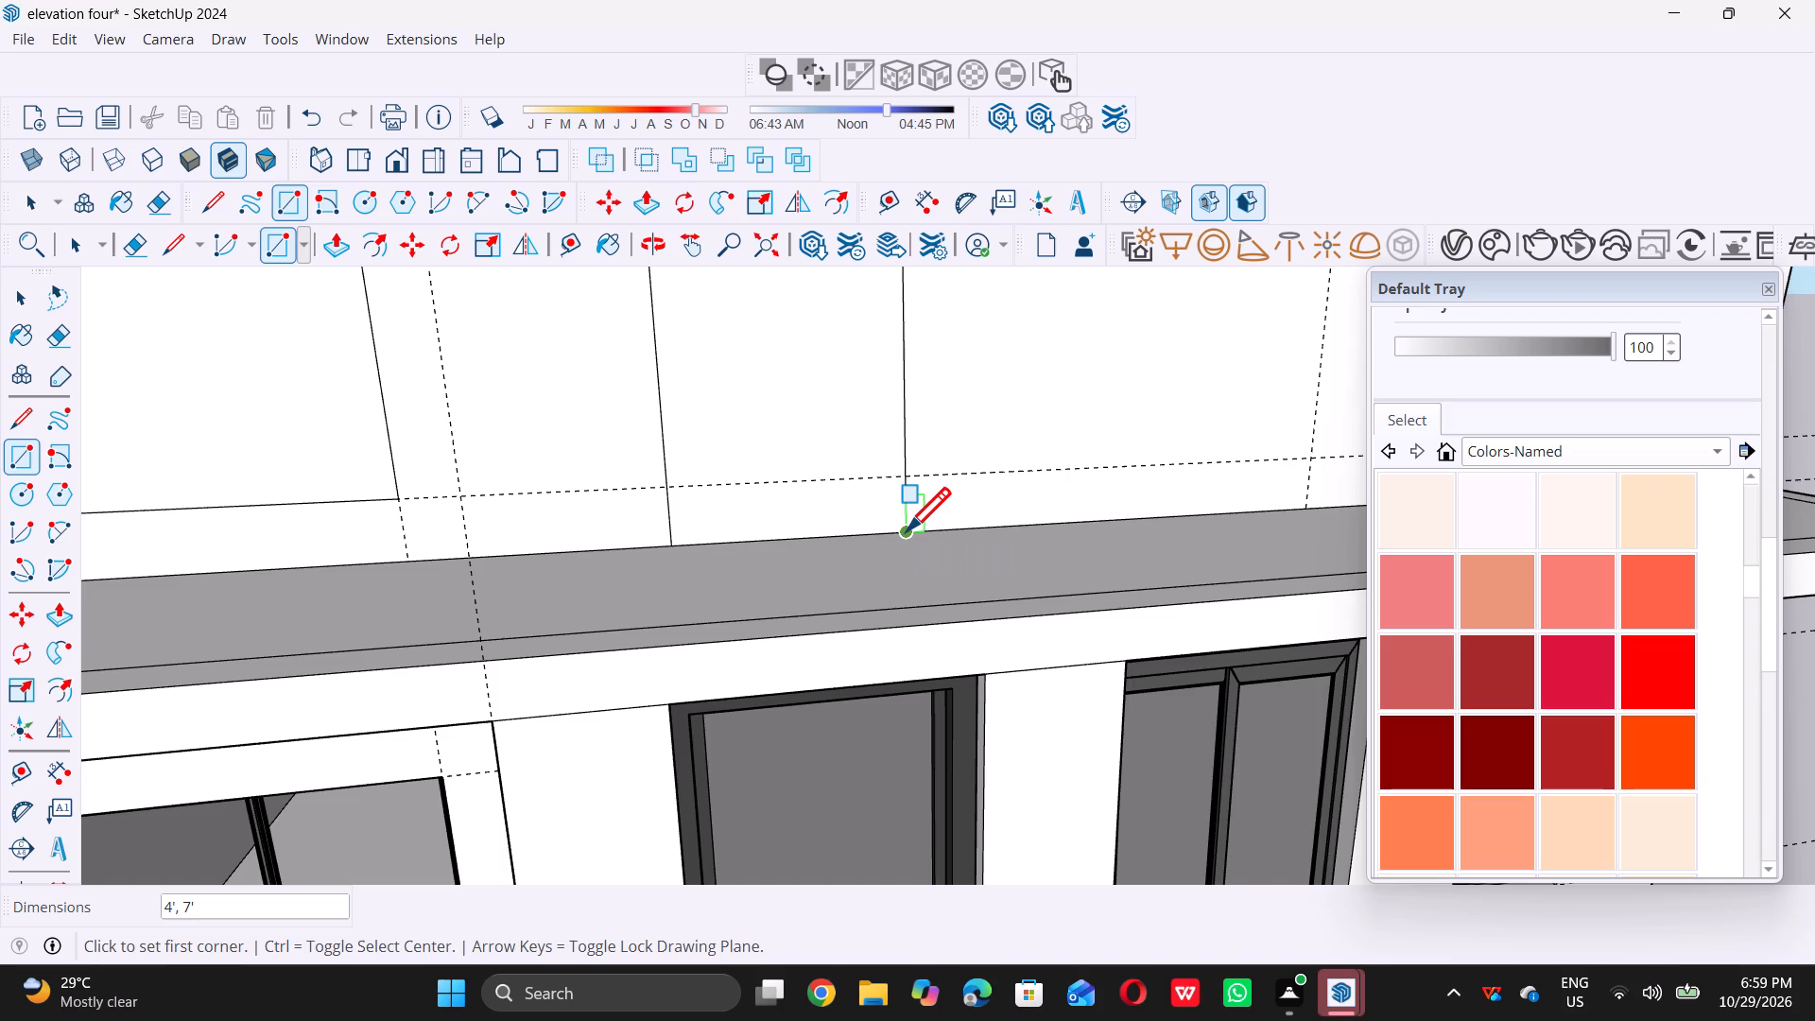
key("space")
scroll(907, 530, "down", 15)
scroll(821, 537, "down", 3)
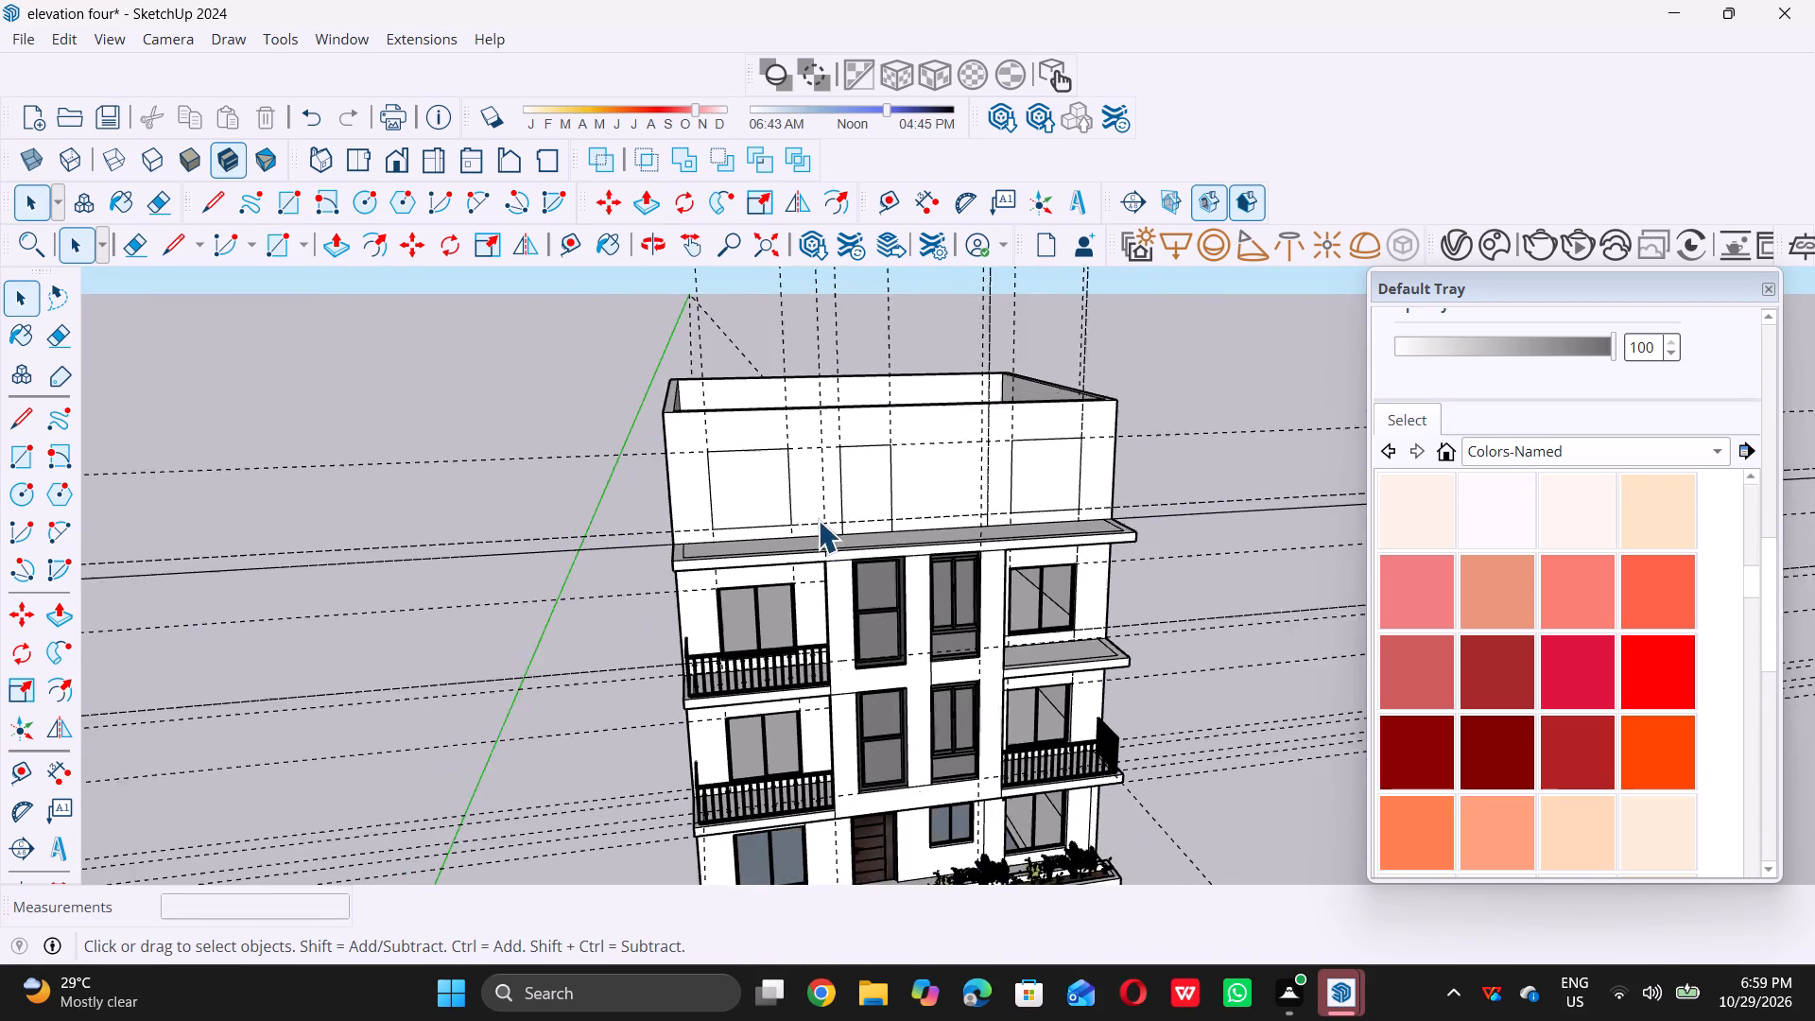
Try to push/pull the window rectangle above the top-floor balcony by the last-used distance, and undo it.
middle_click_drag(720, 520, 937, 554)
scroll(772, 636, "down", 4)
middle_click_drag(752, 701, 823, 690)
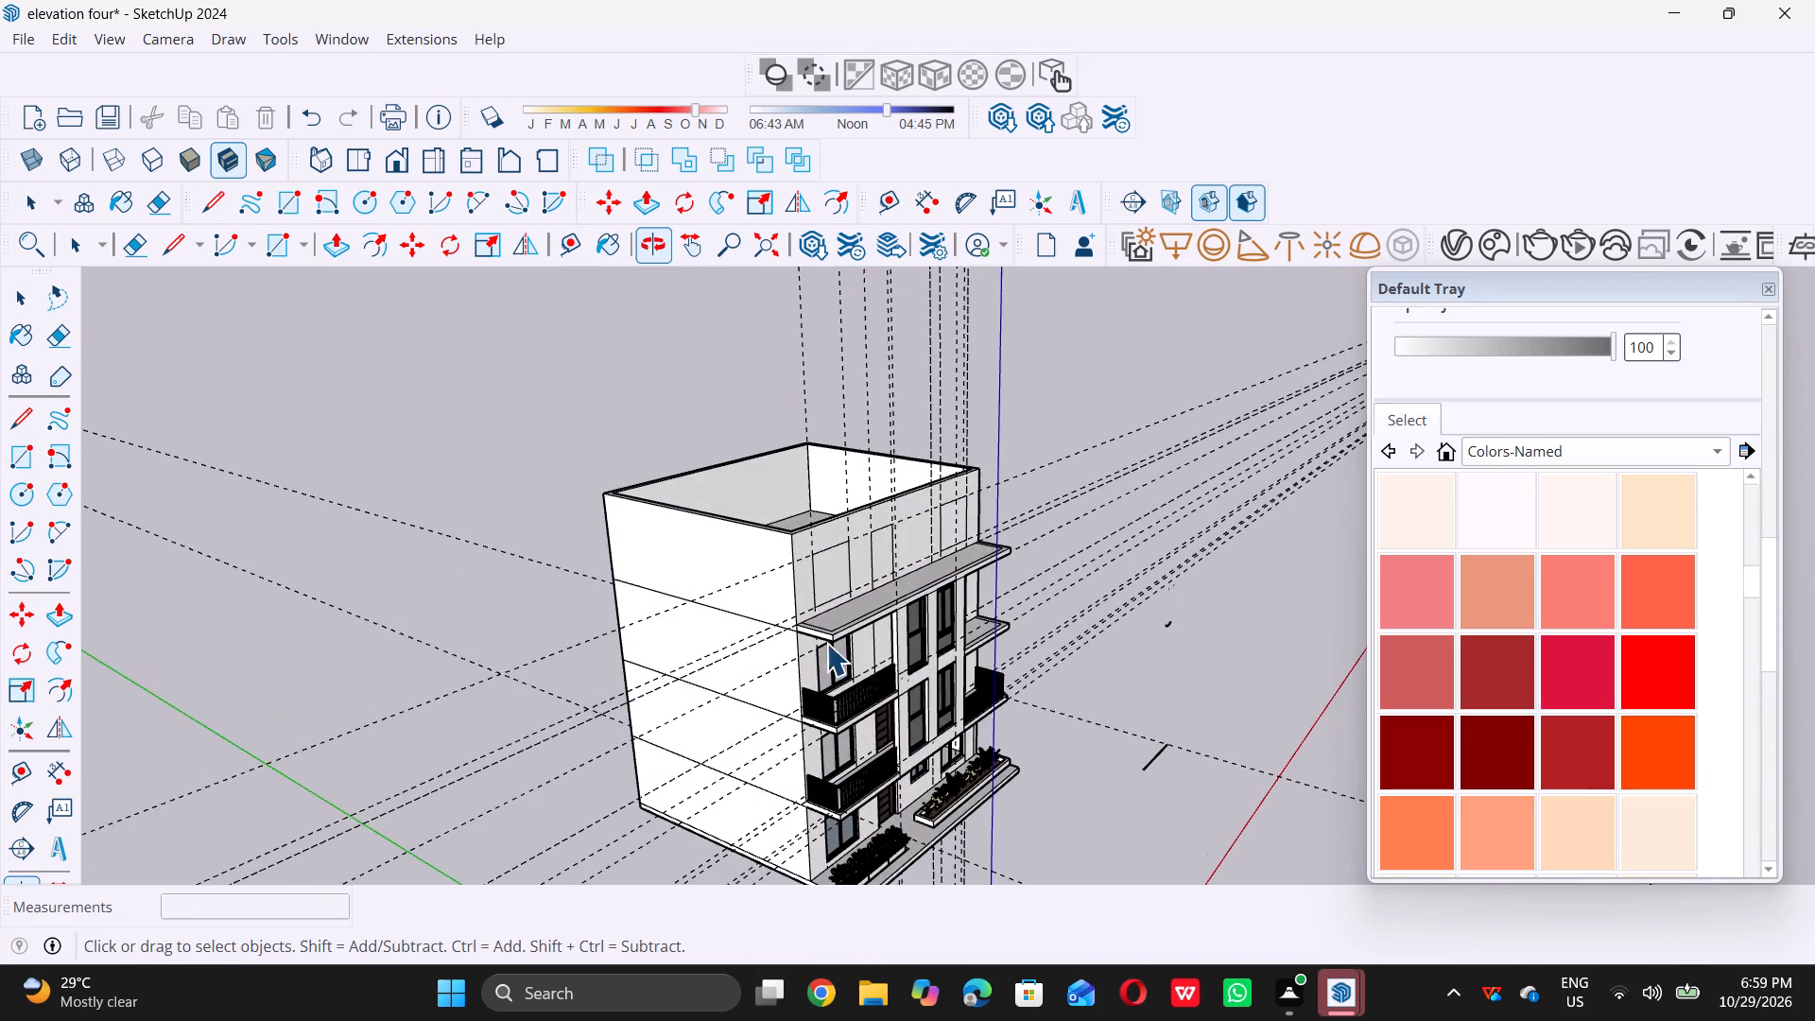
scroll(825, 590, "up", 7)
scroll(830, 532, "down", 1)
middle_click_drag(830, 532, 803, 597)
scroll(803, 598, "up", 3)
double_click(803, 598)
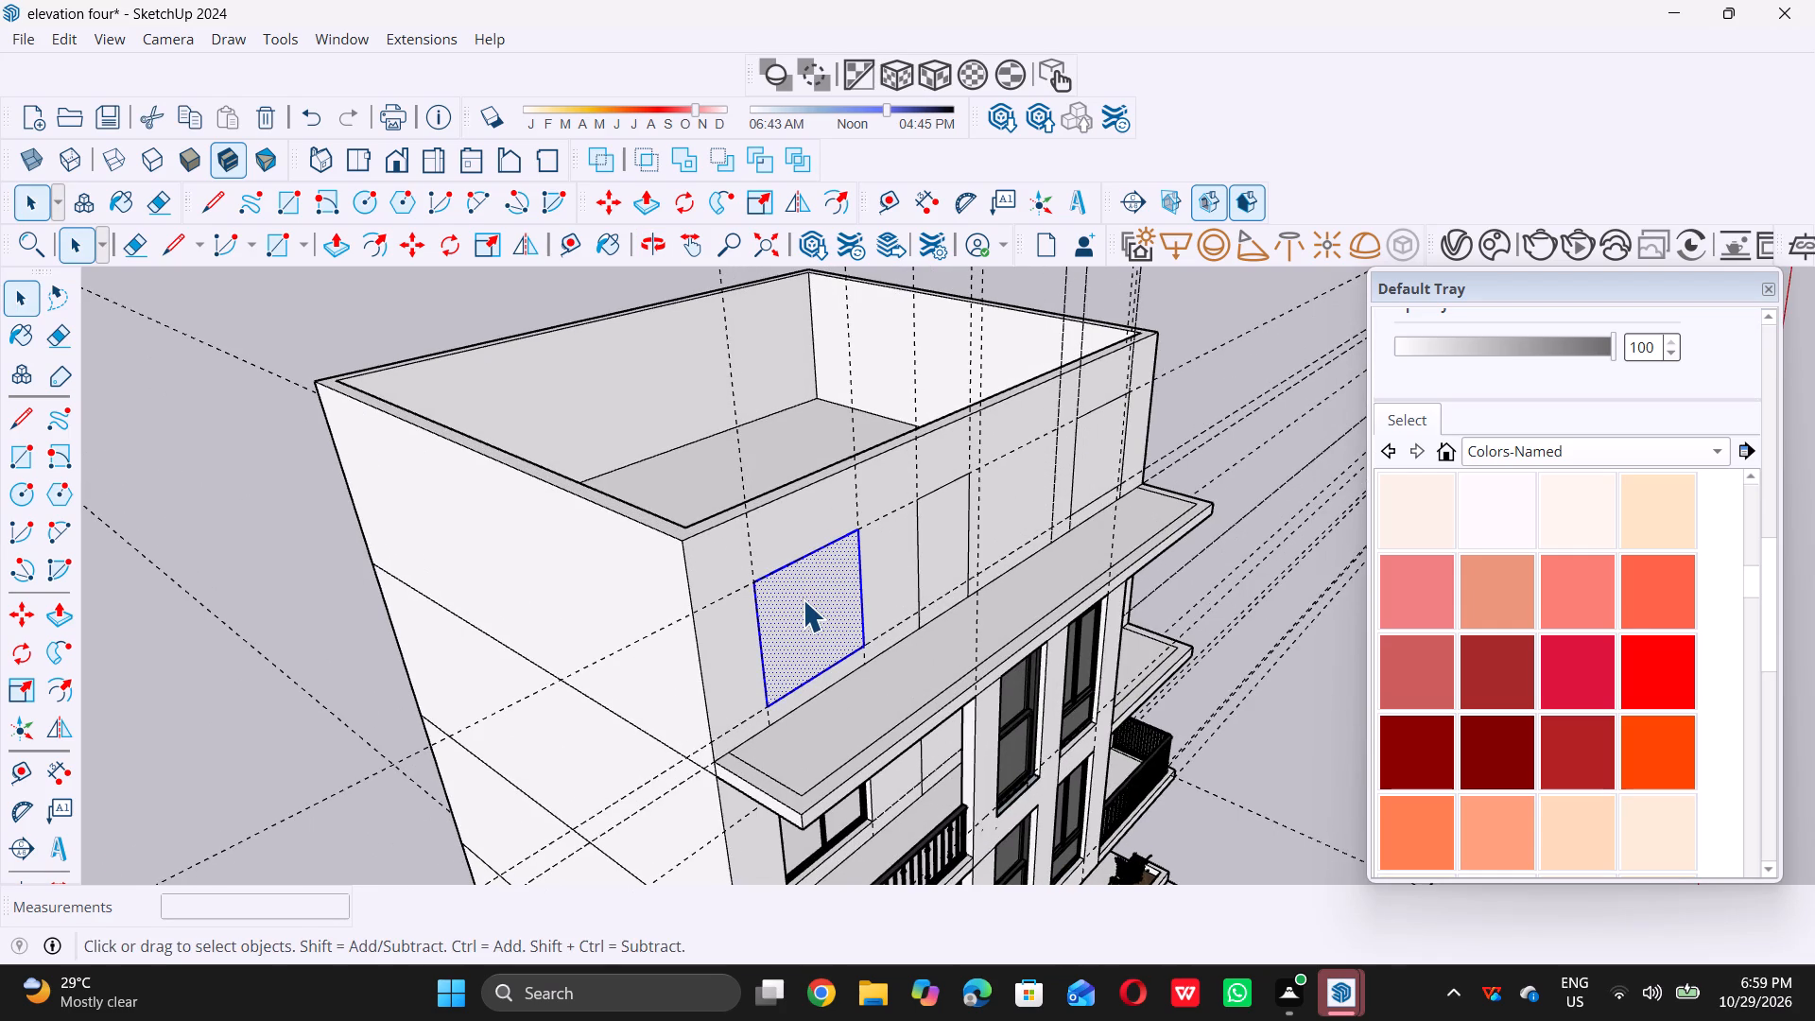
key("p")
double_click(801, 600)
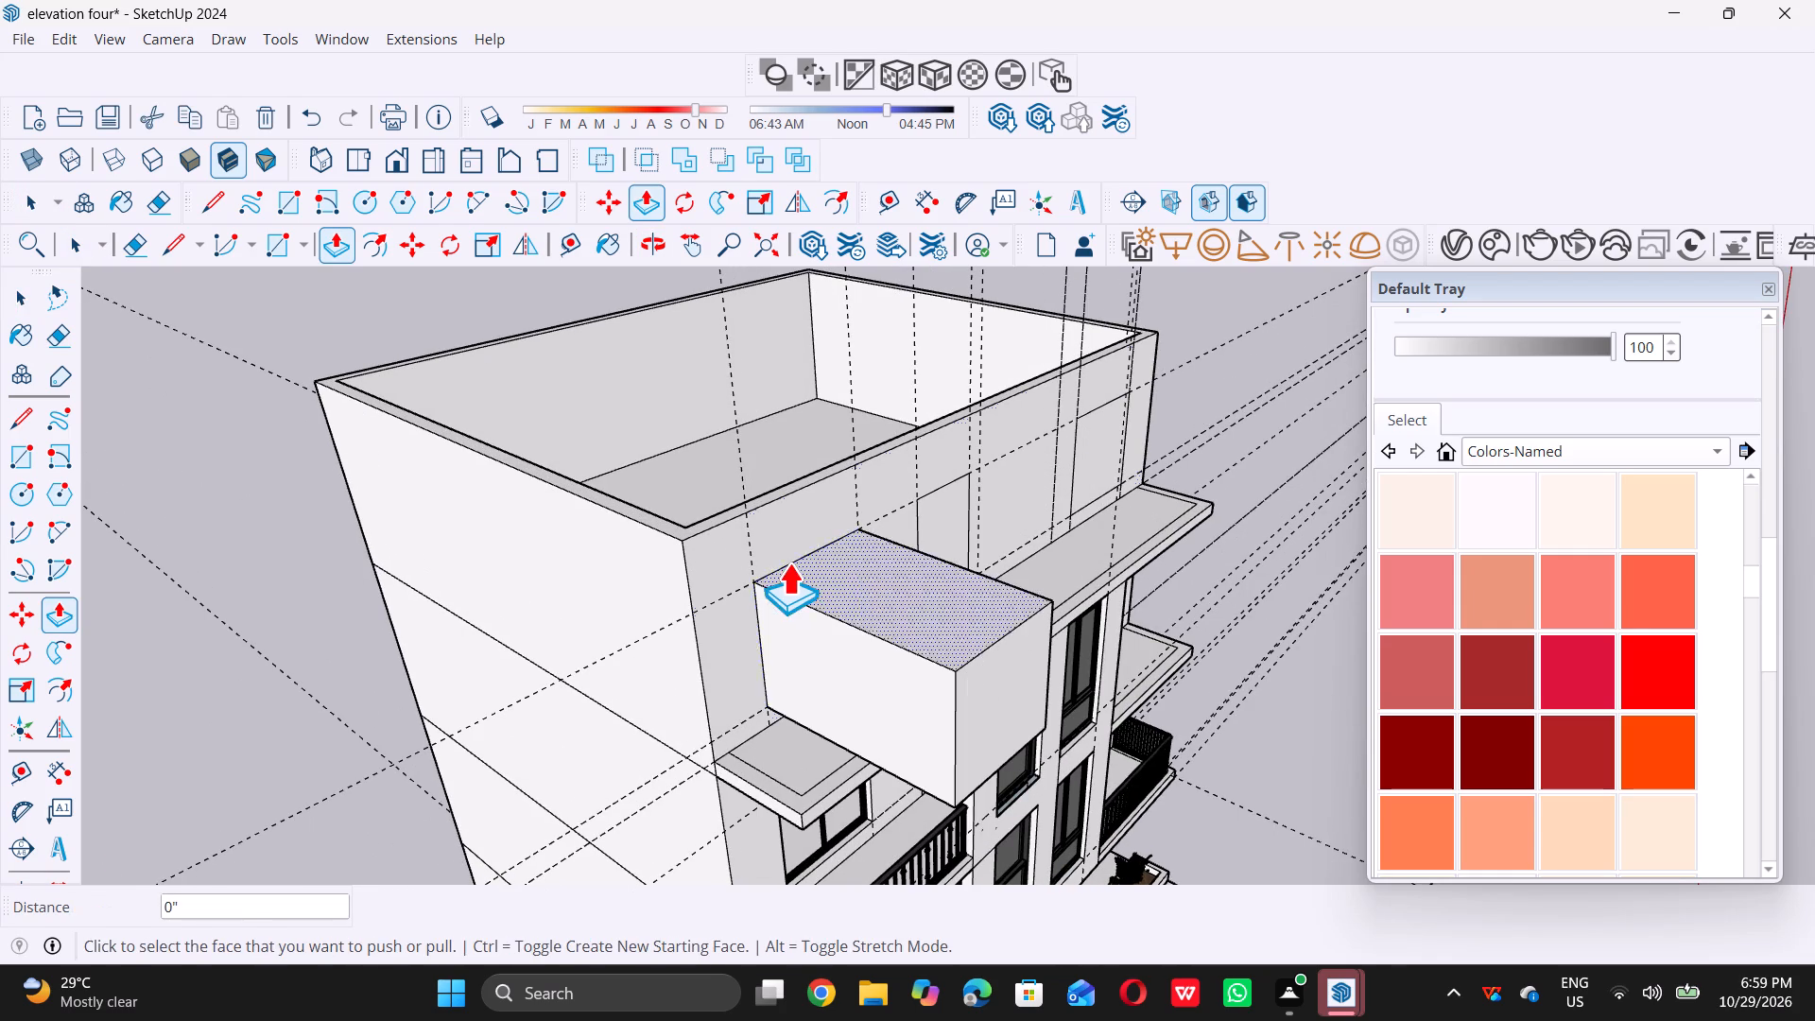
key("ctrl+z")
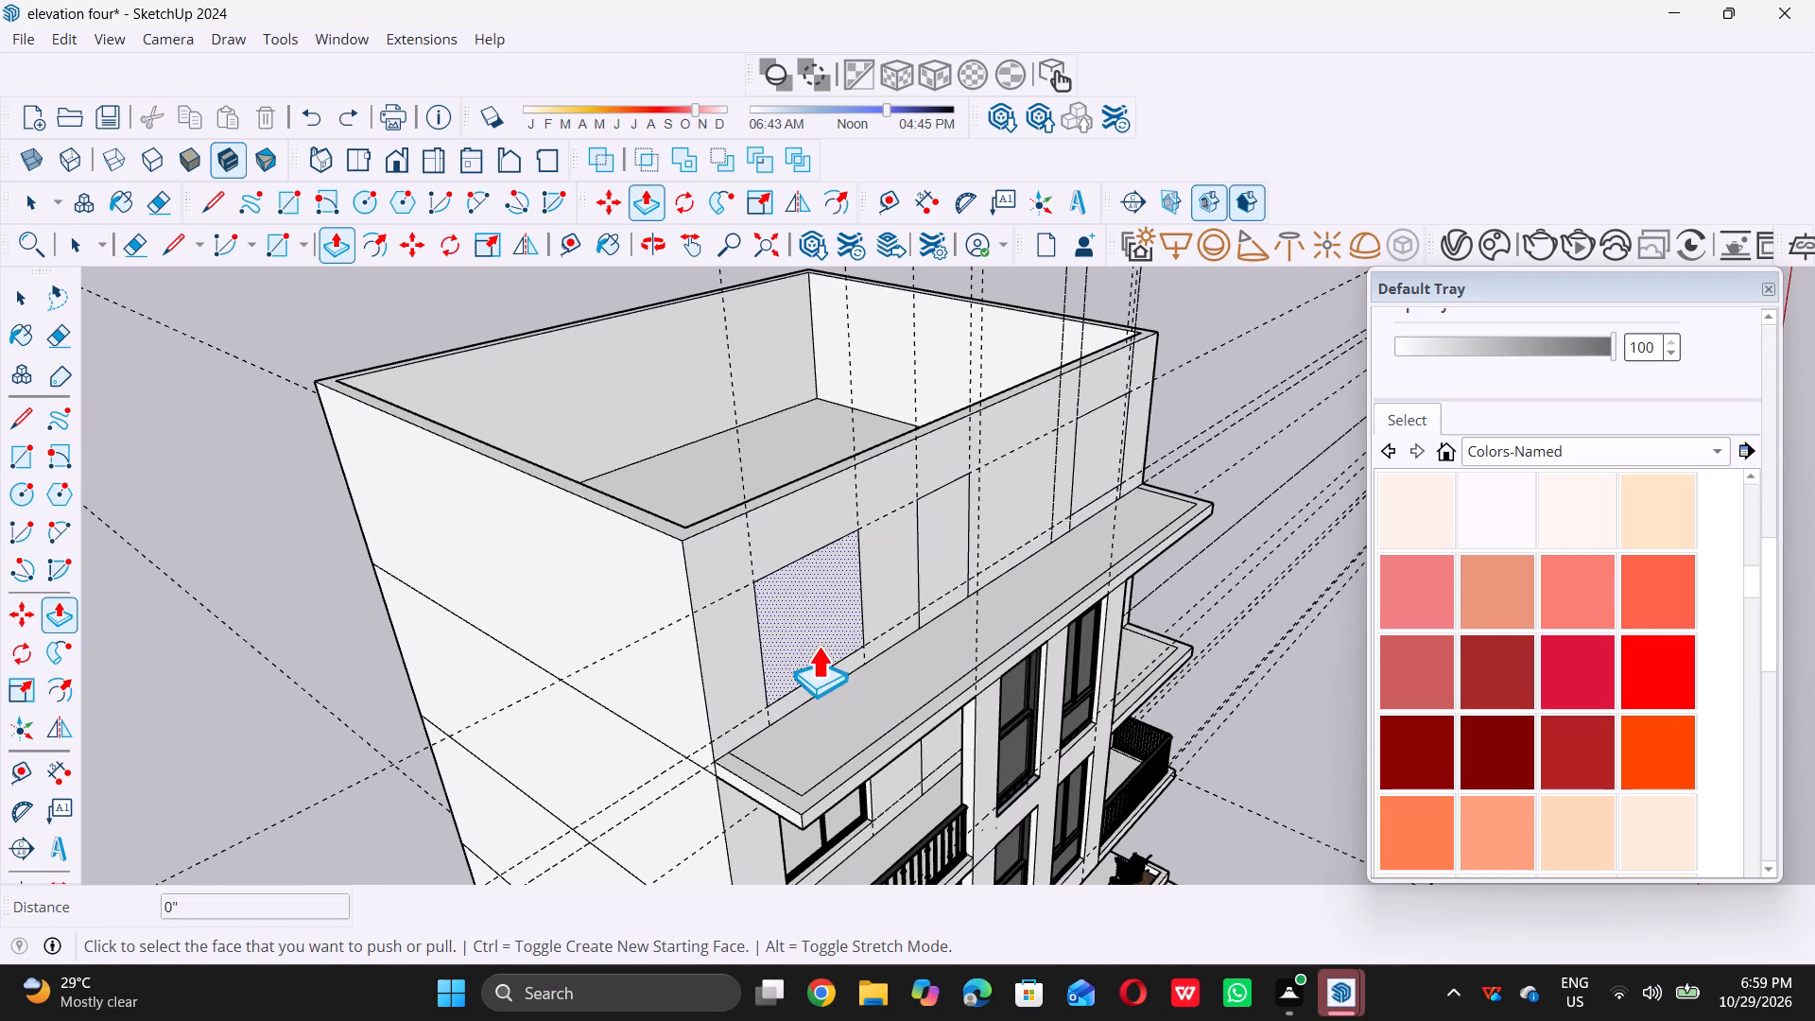
Push the 6' by 6' rectangle above the top-floor balcony window 9" through the front wall to cut its opening.
scroll(768, 618, "down", 1)
middle_click_drag(767, 618, 827, 675)
middle_click(827, 675)
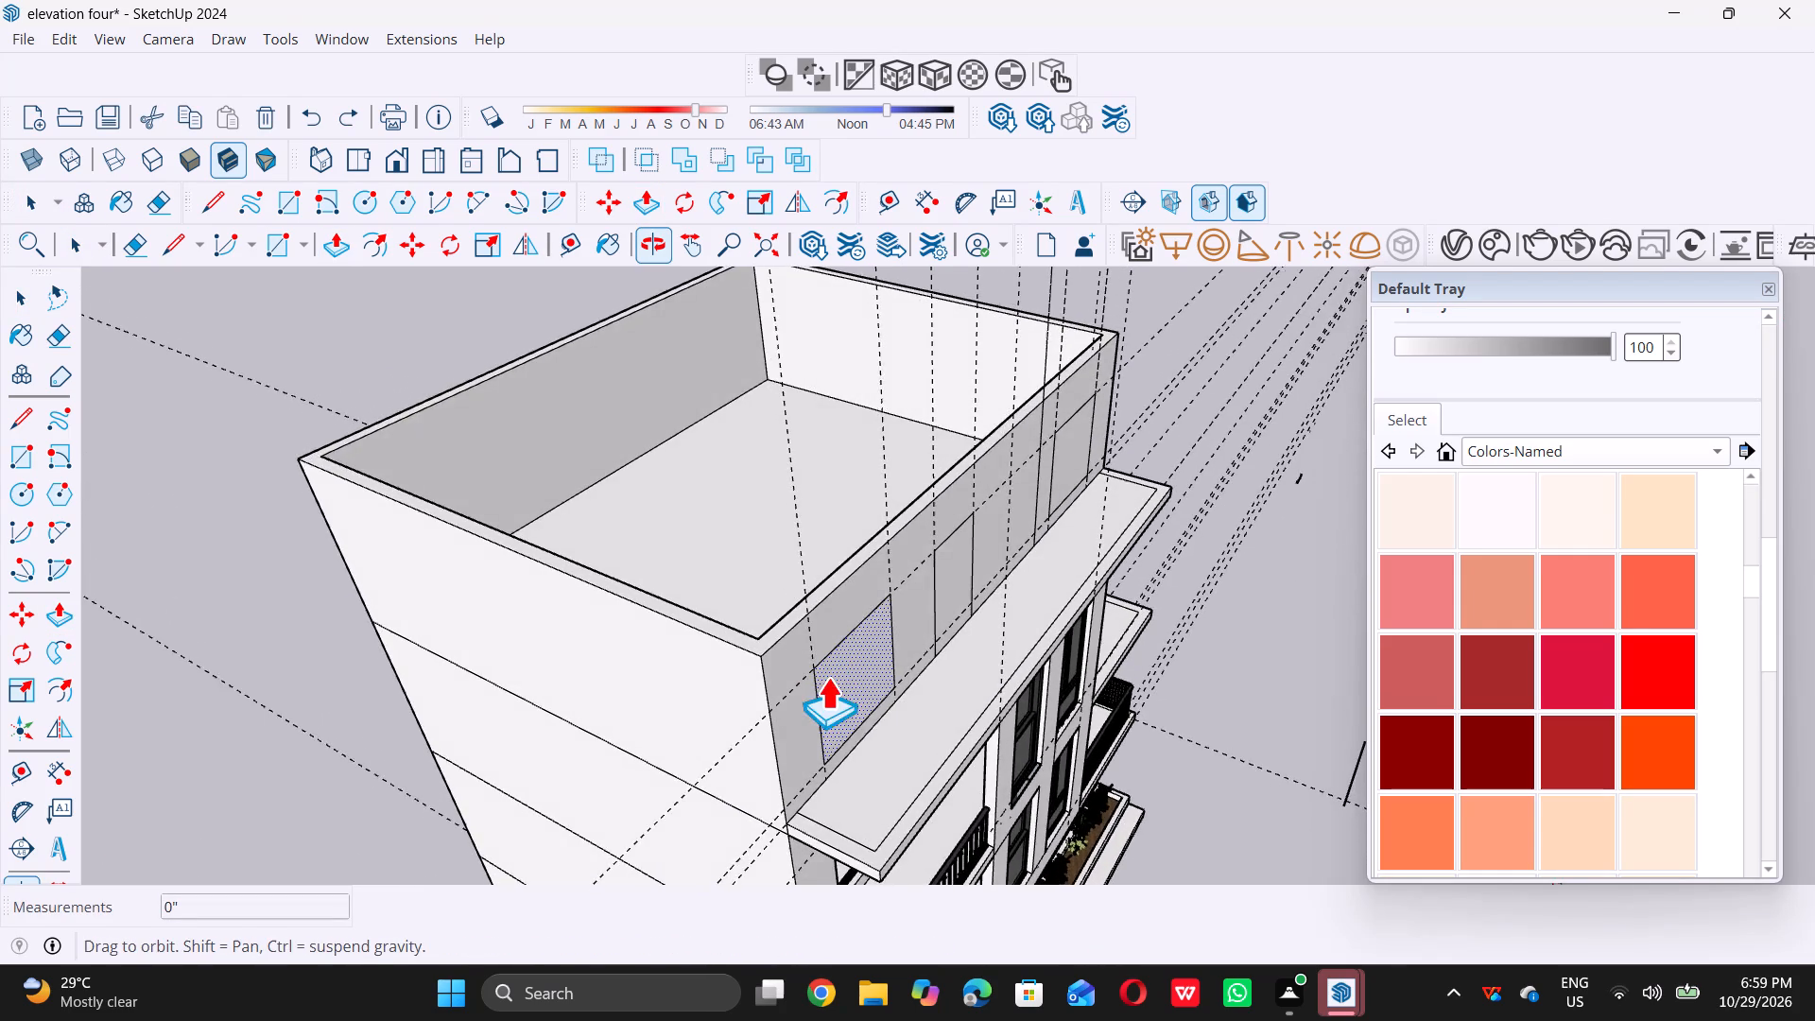
scroll(866, 691, "up", 3)
left_click(862, 674)
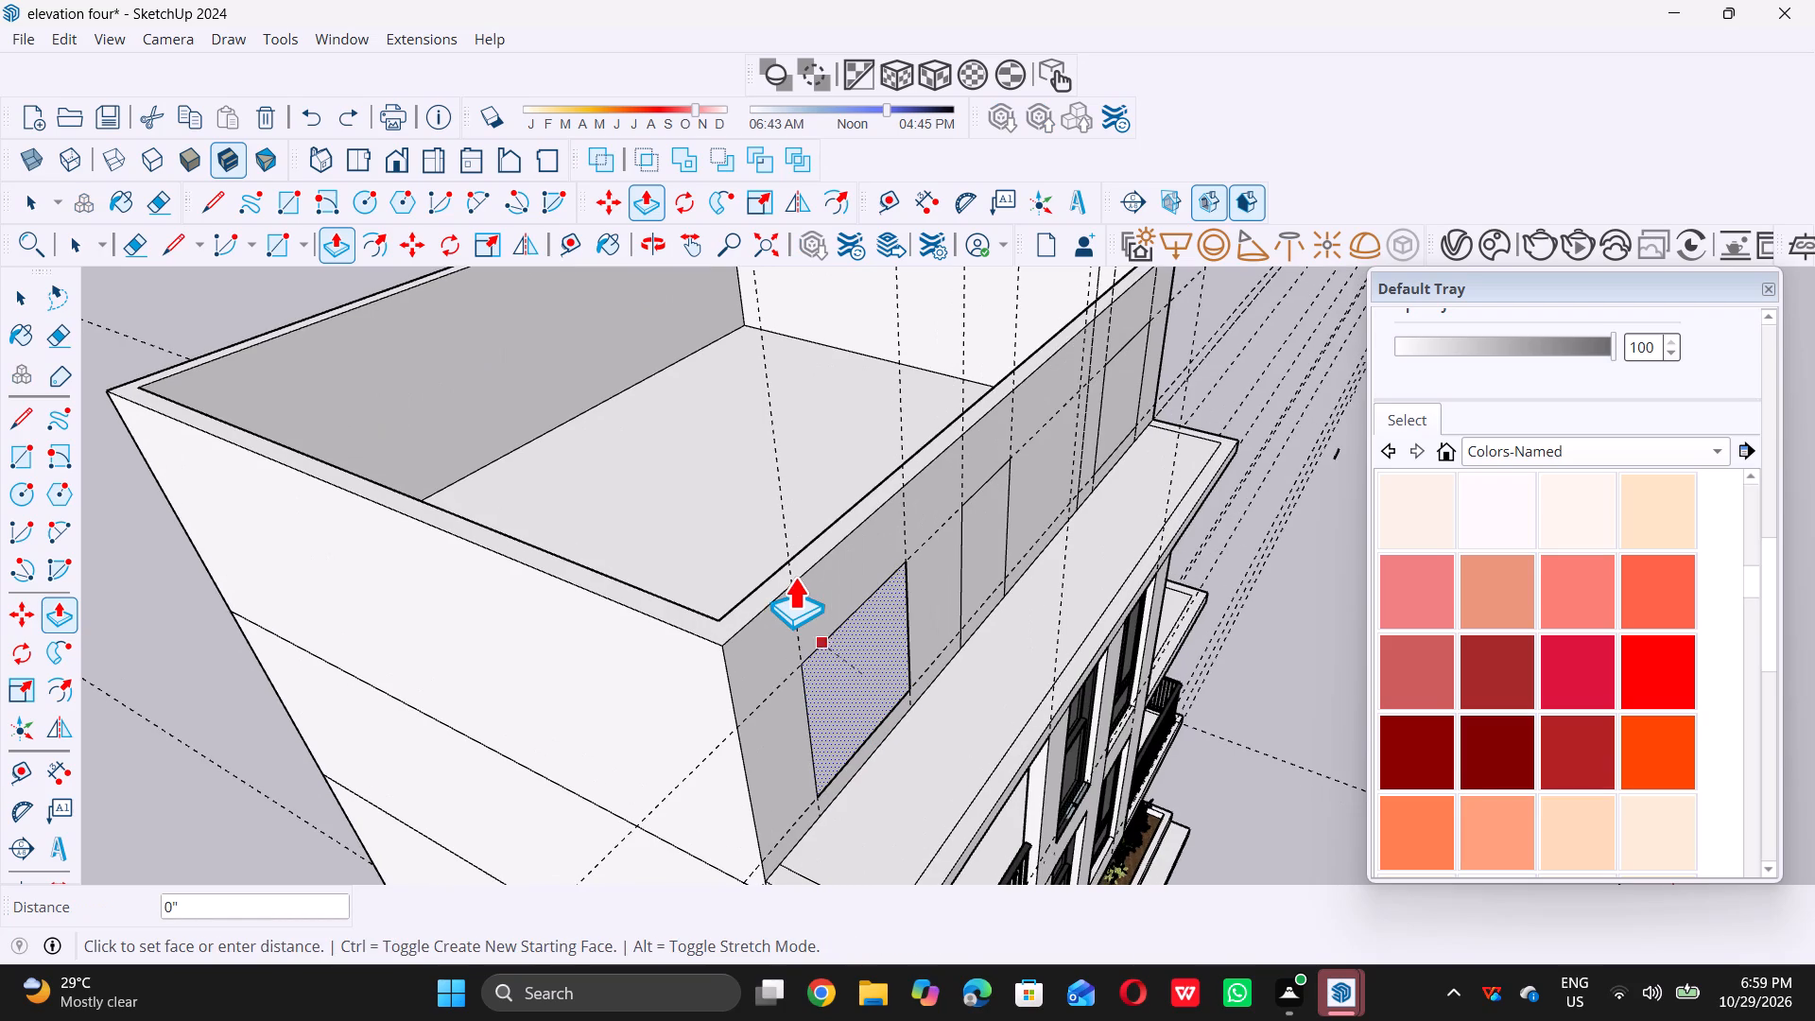
double_click(804, 549)
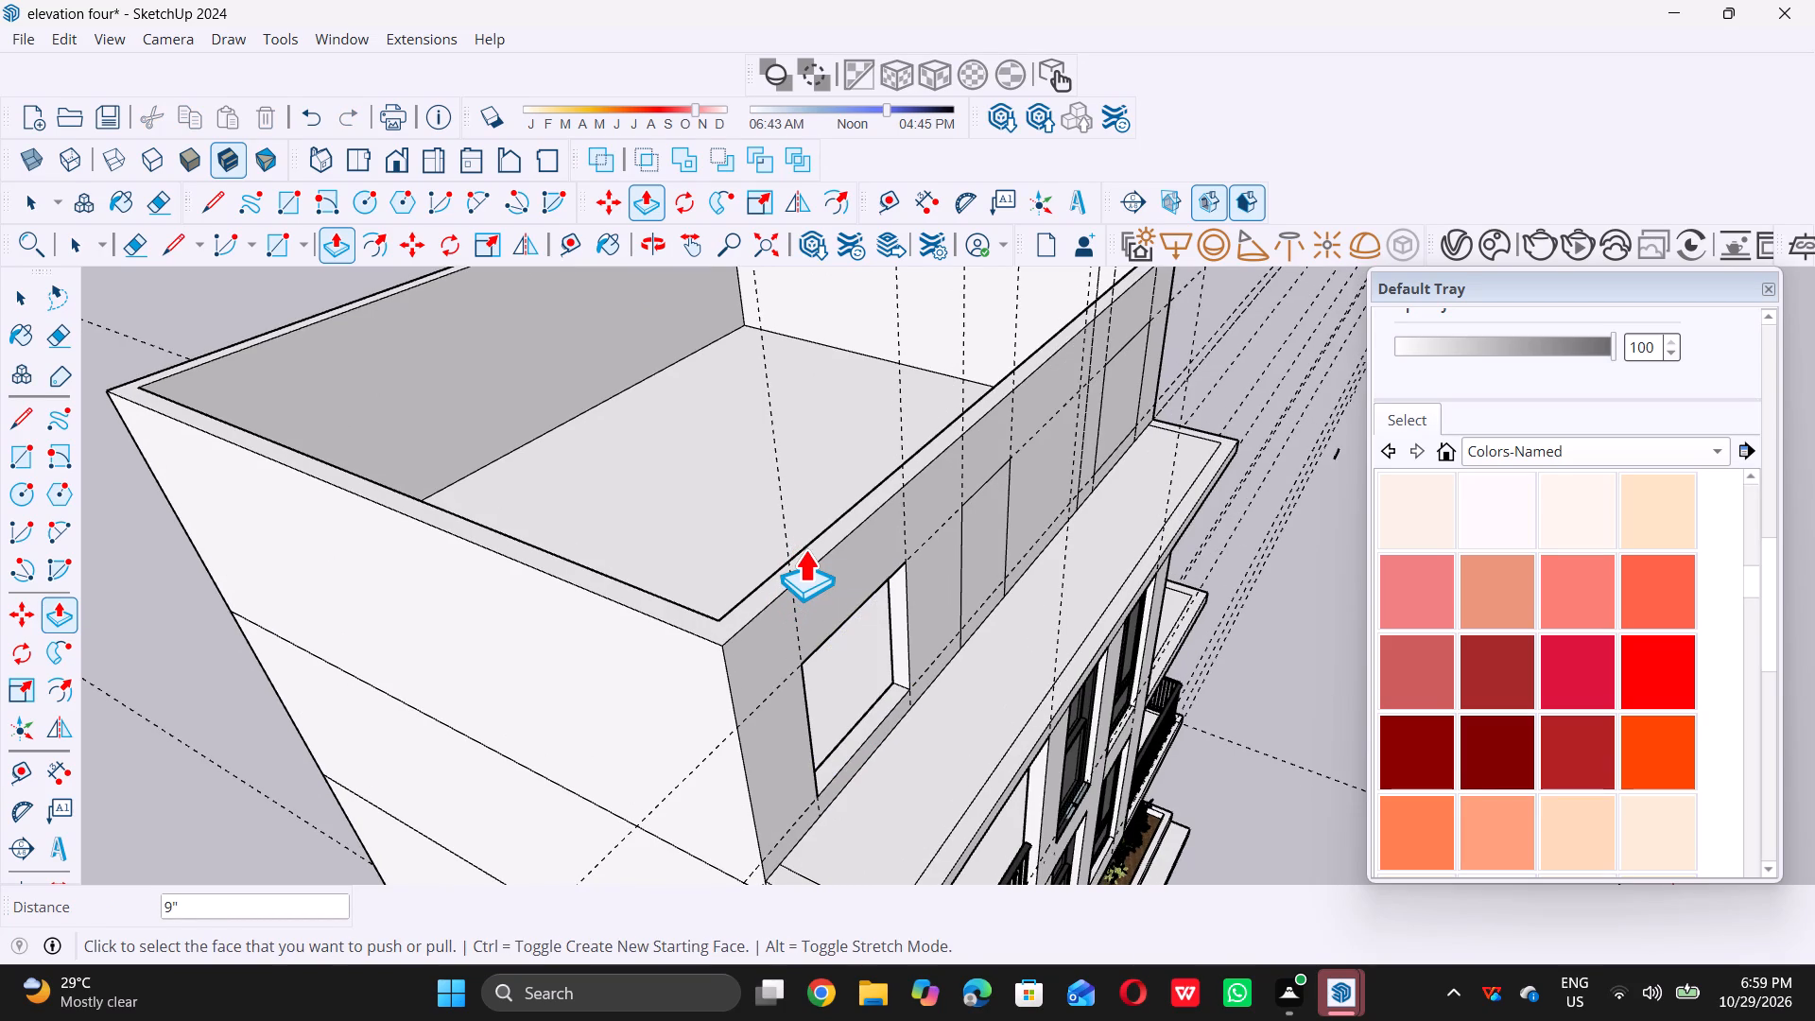
key("space")
Cut the 4' by 7' opening through the raised front wall by repeating the 9" push.
scroll(633, 650, "down", 4)
scroll(902, 554, "up", 3)
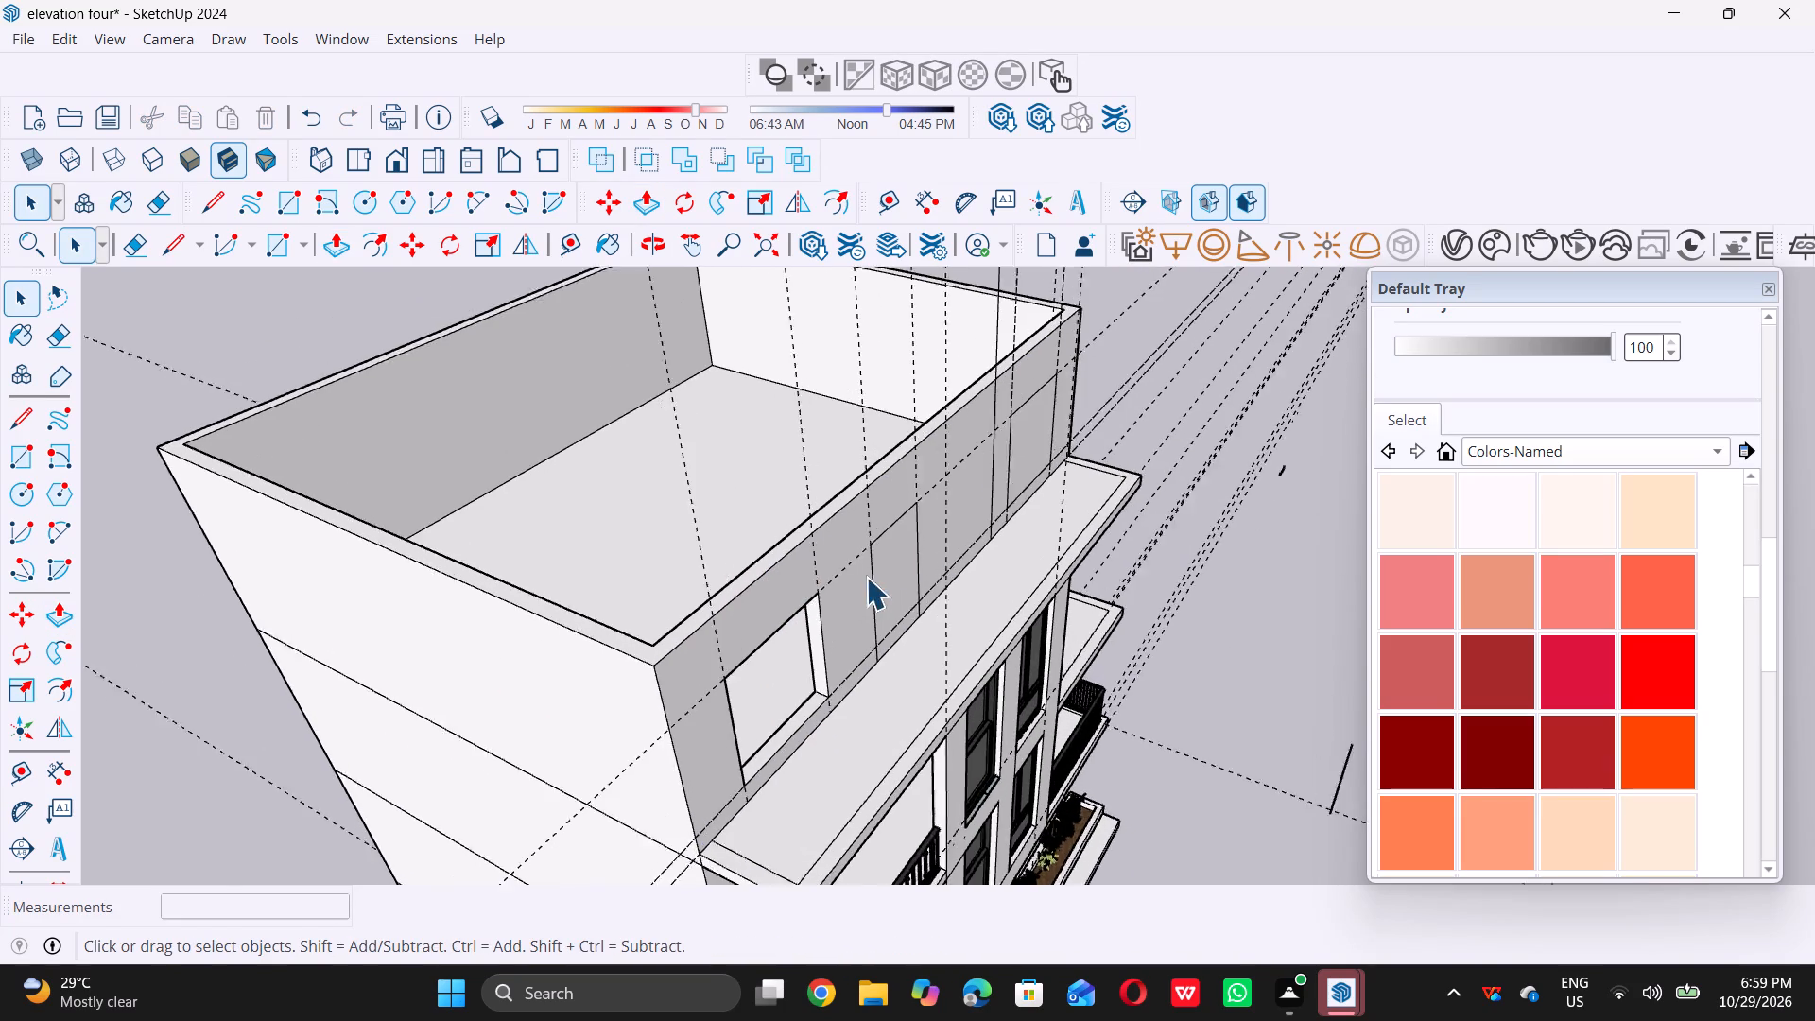
scroll(866, 577, "up", 4)
double_click(892, 557)
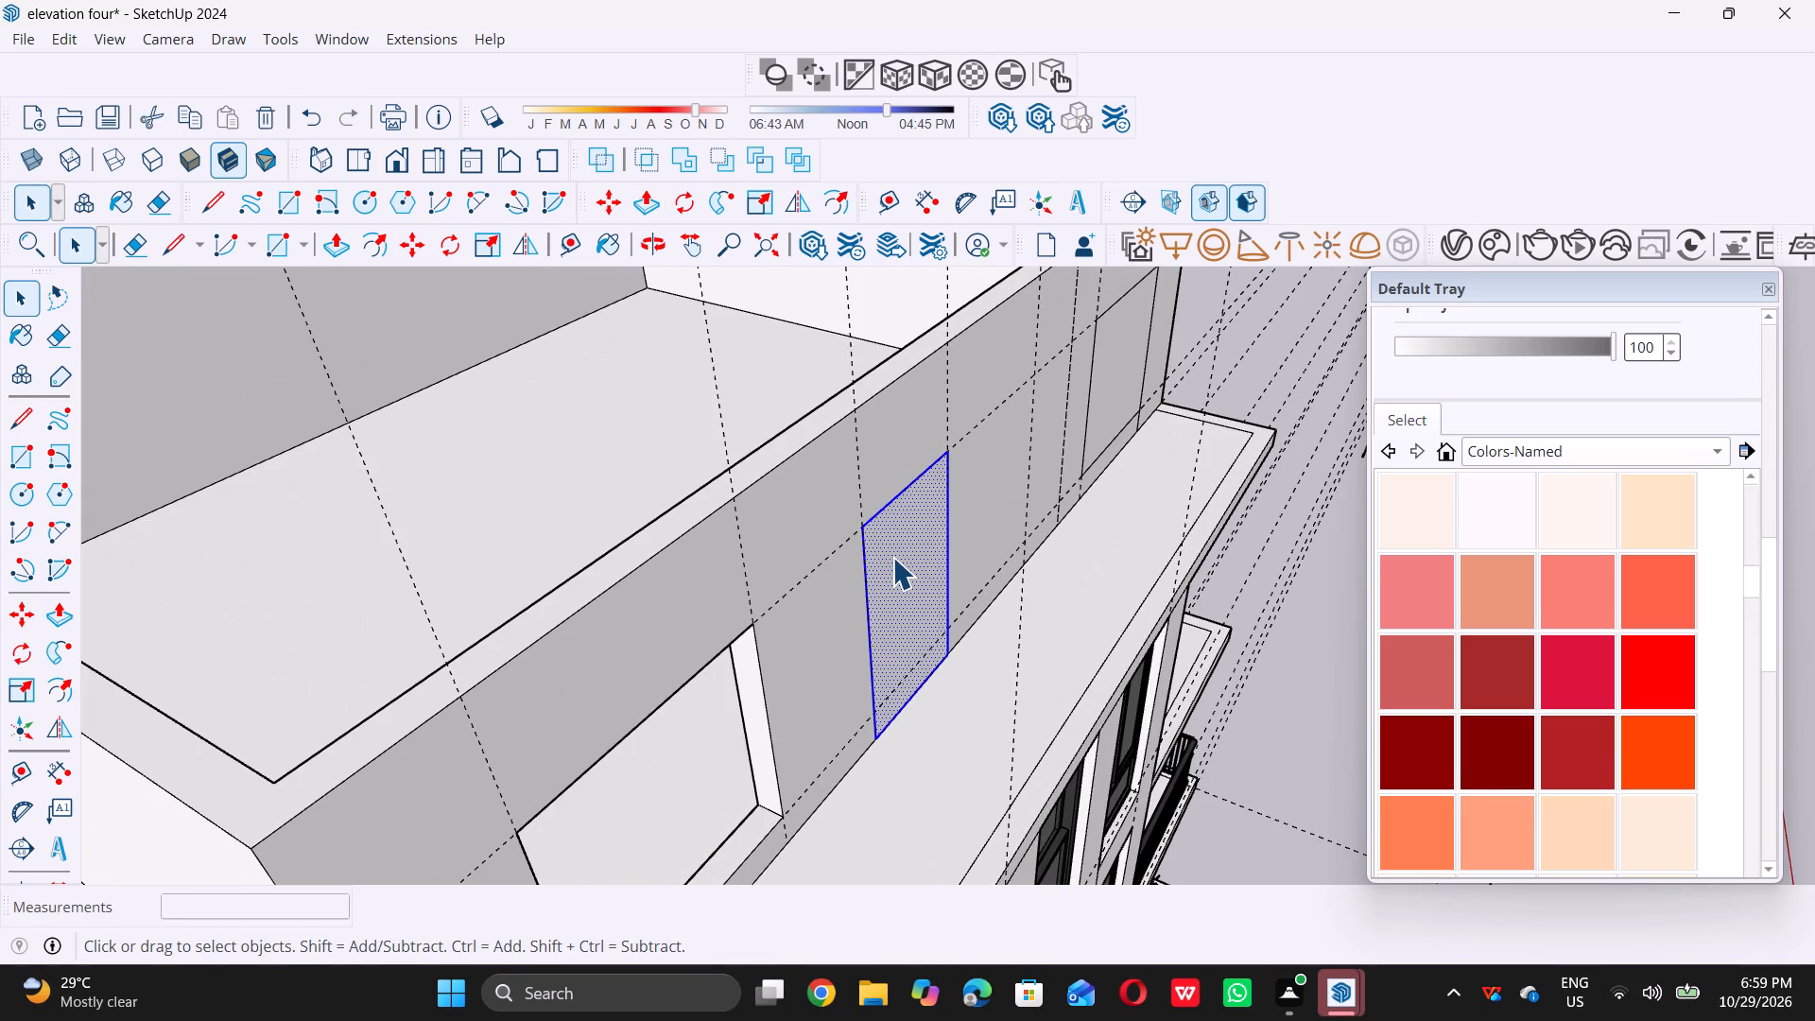
key("p")
double_click(892, 557)
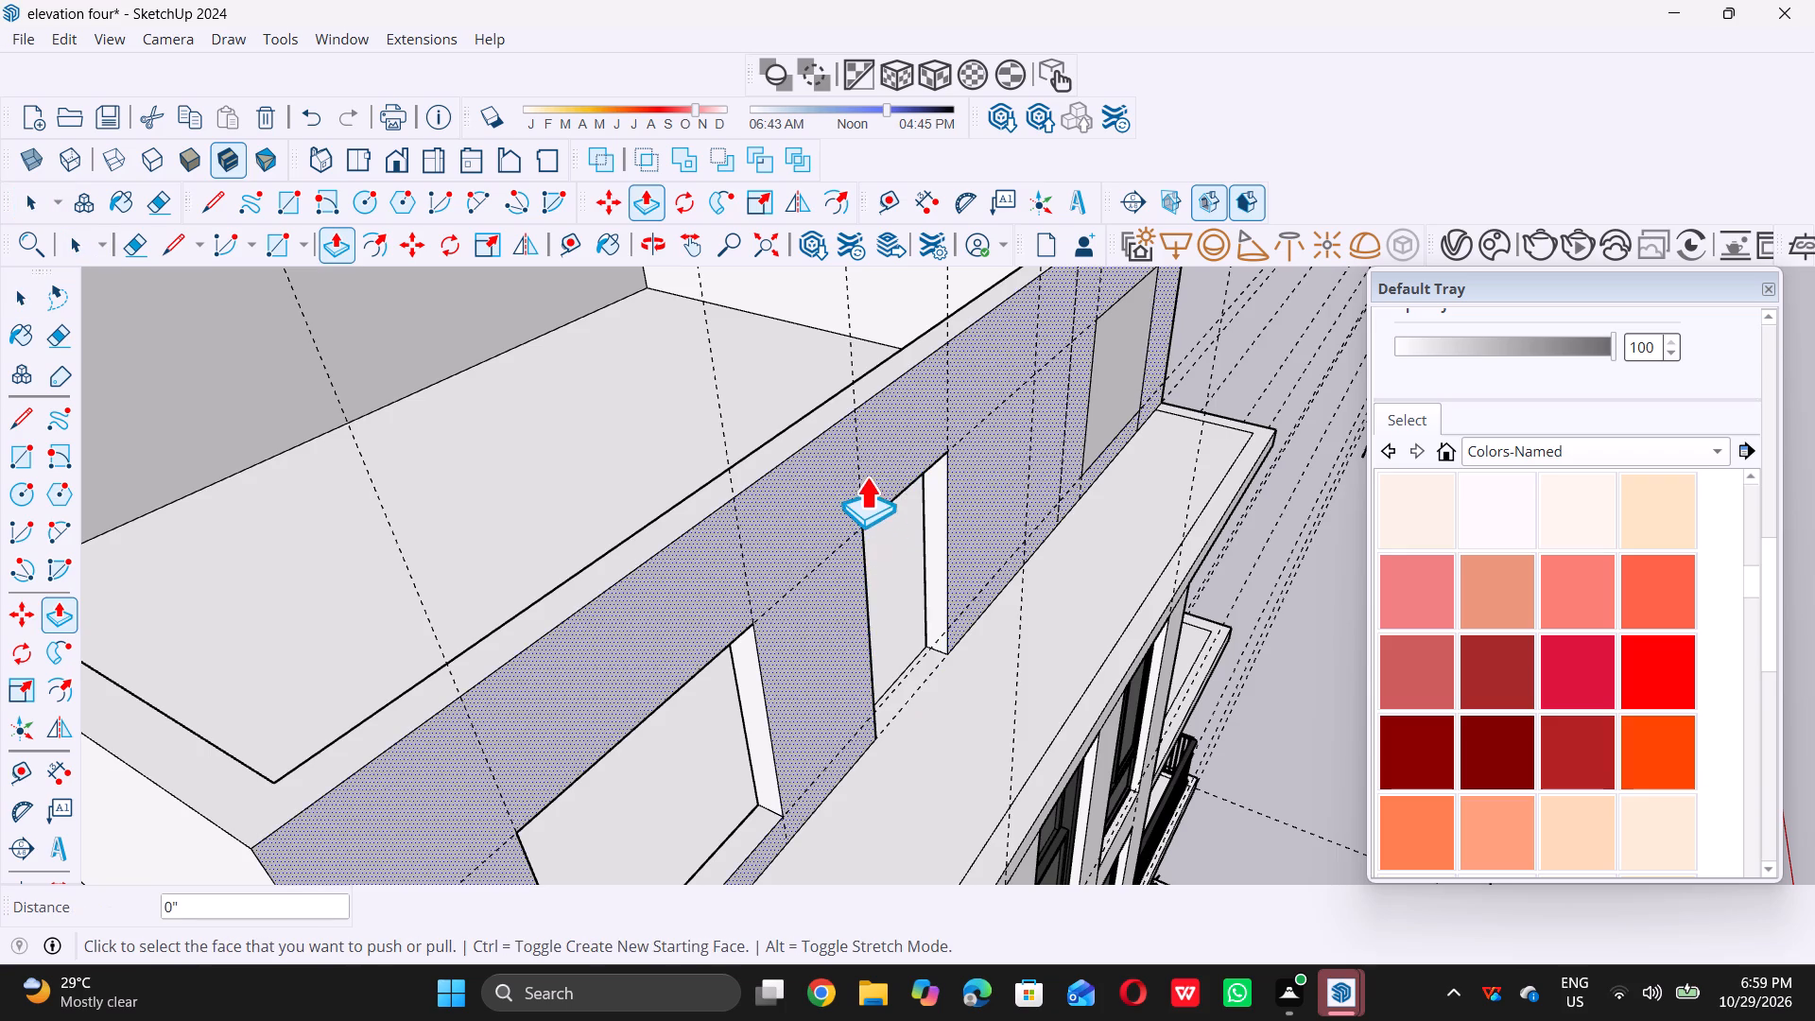
key("space")
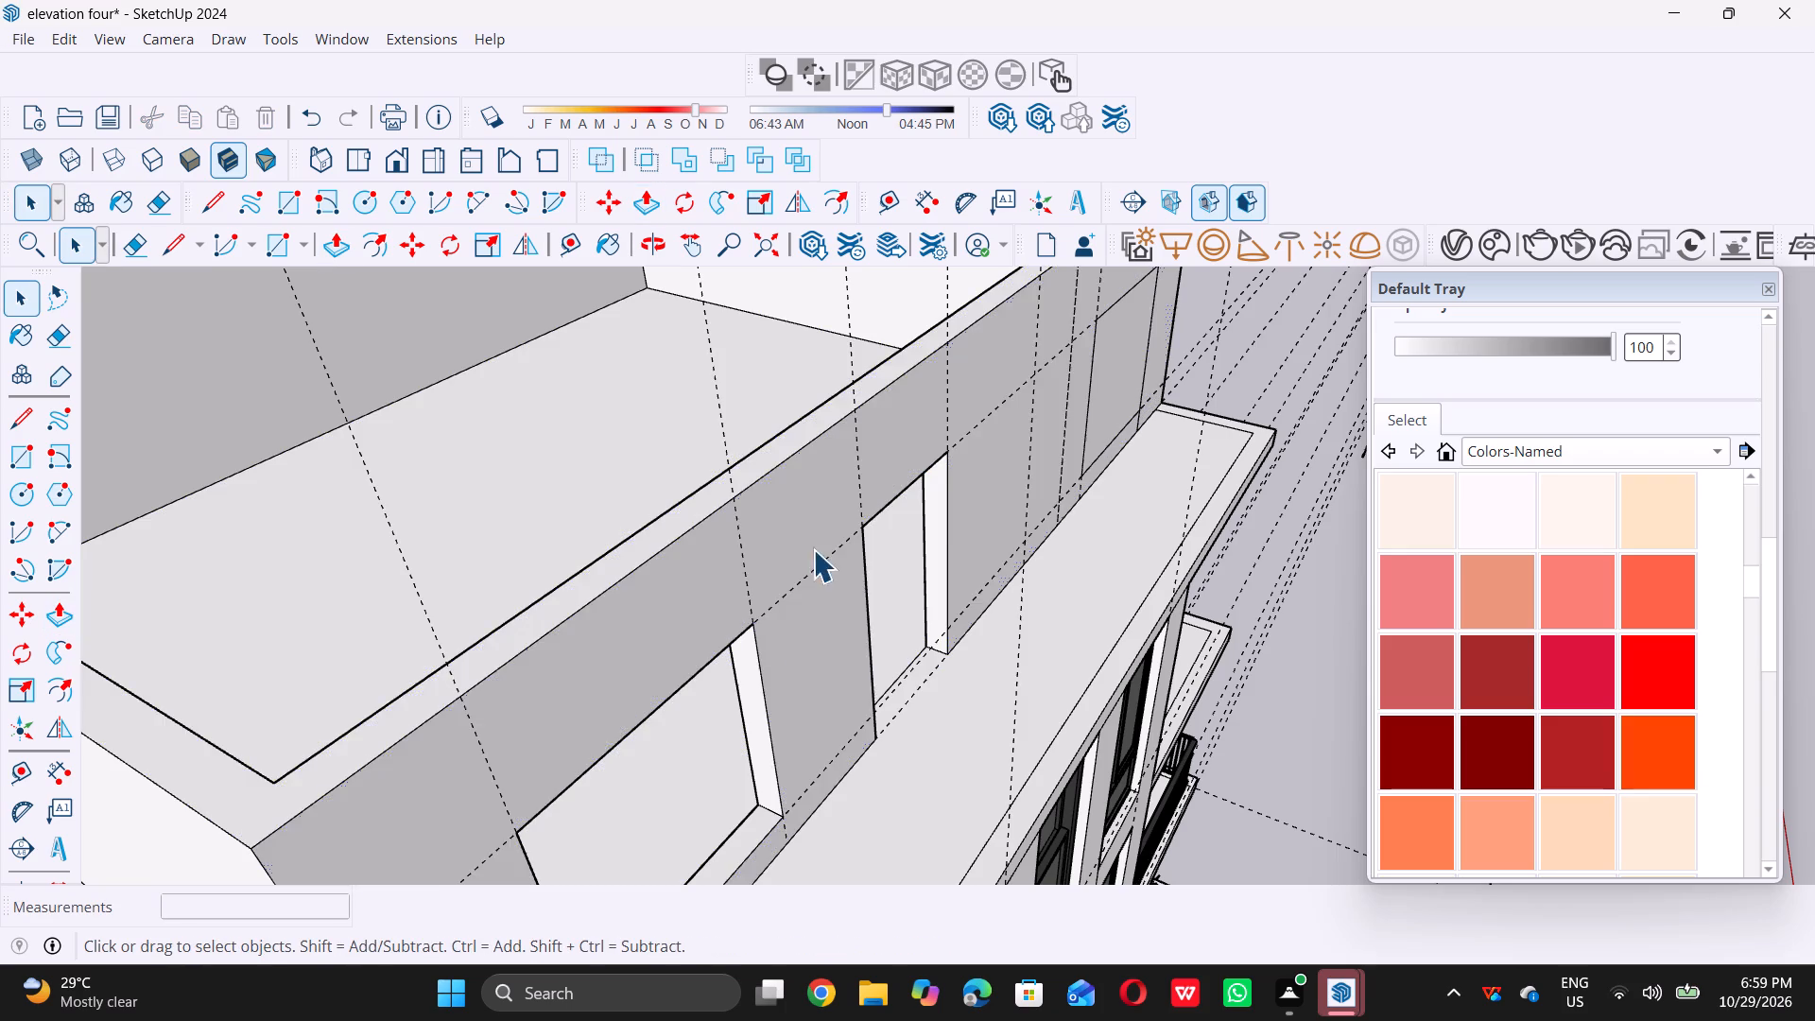
Cut the window opening at the far end of the raised front wall by repeating the 9" push.
scroll(722, 686, "down", 9)
middle_click_drag(700, 658, 641, 664)
middle_click_drag(766, 666, 767, 666)
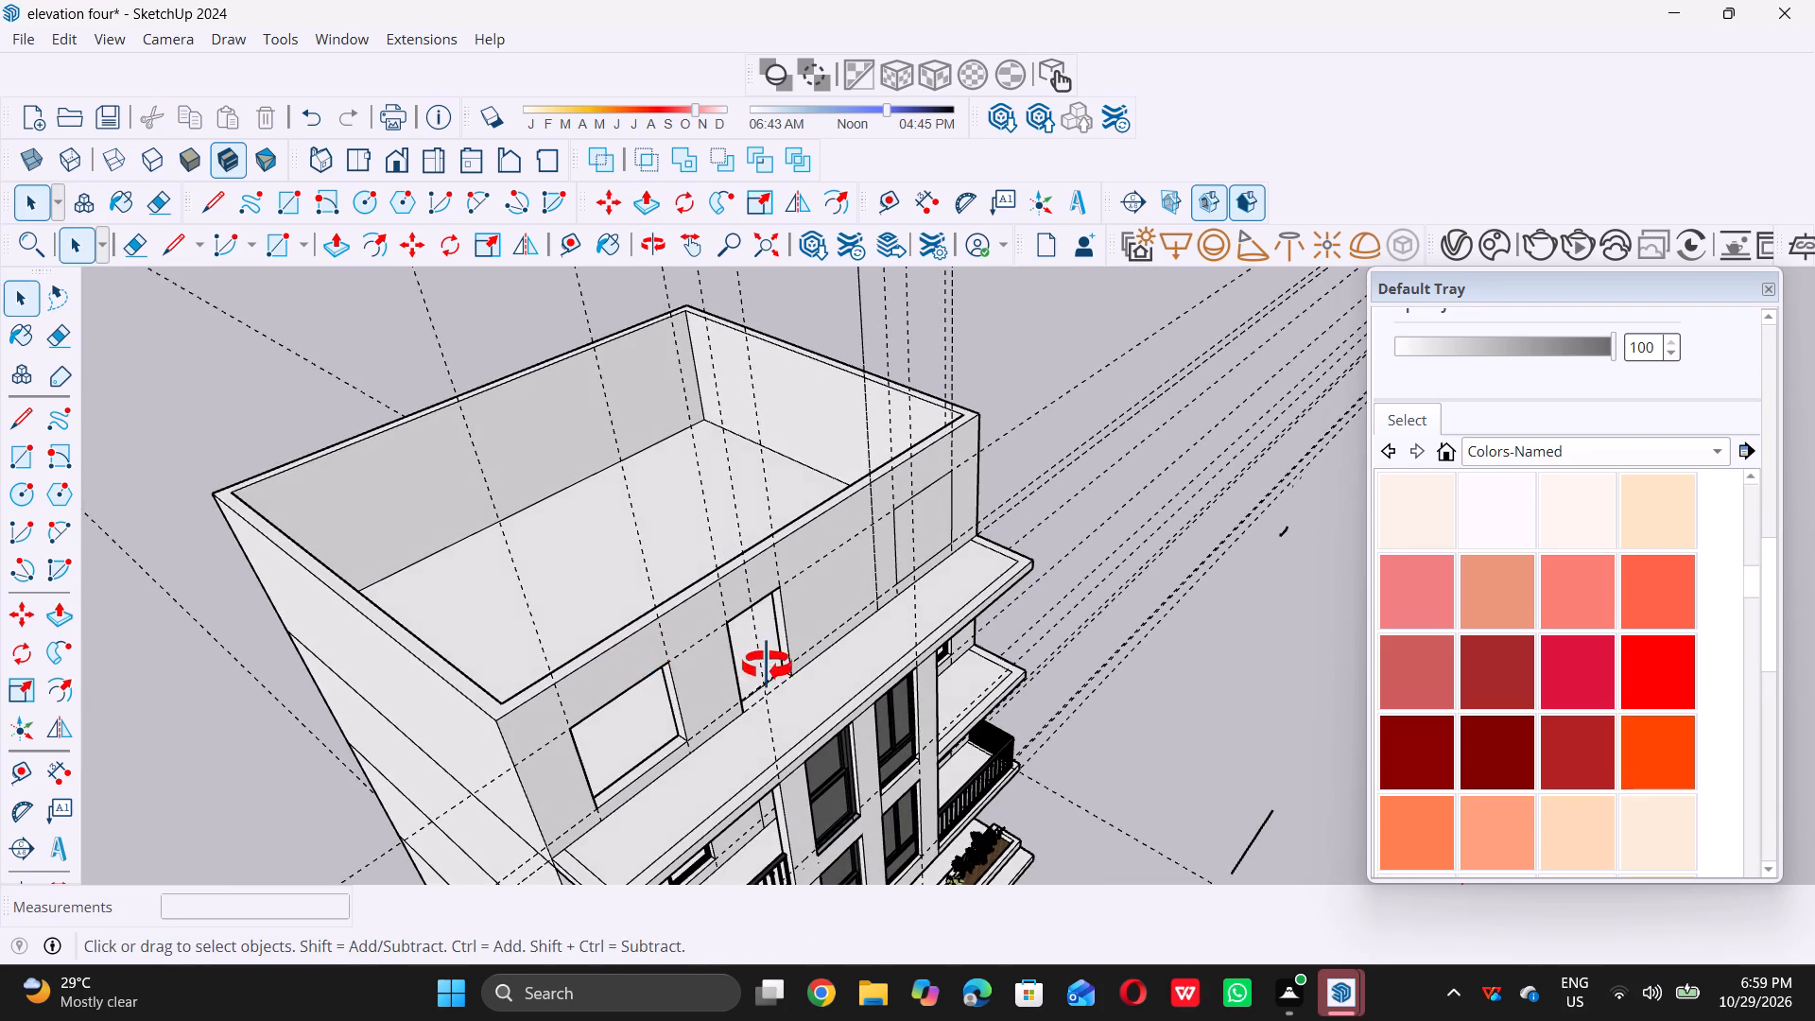
middle_click_drag(767, 666, 826, 615)
scroll(897, 567, "up", 5)
scroll(936, 493, "up", 5)
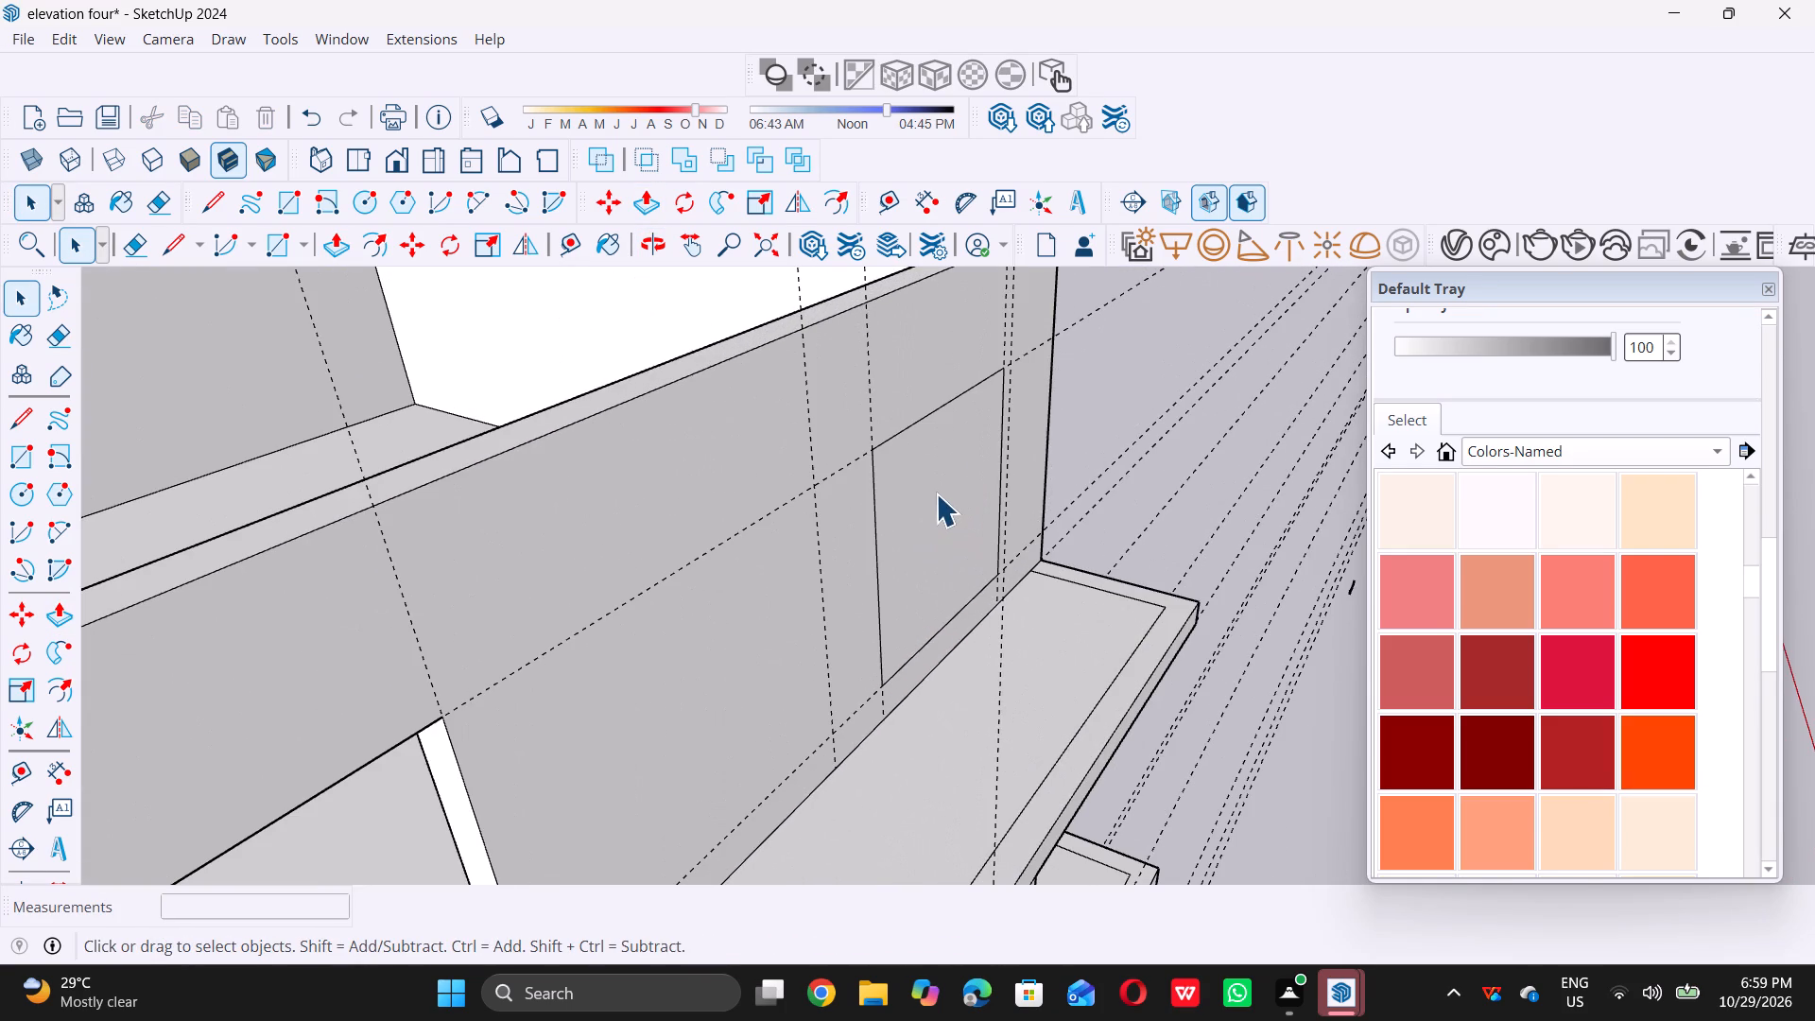
double_click(936, 493)
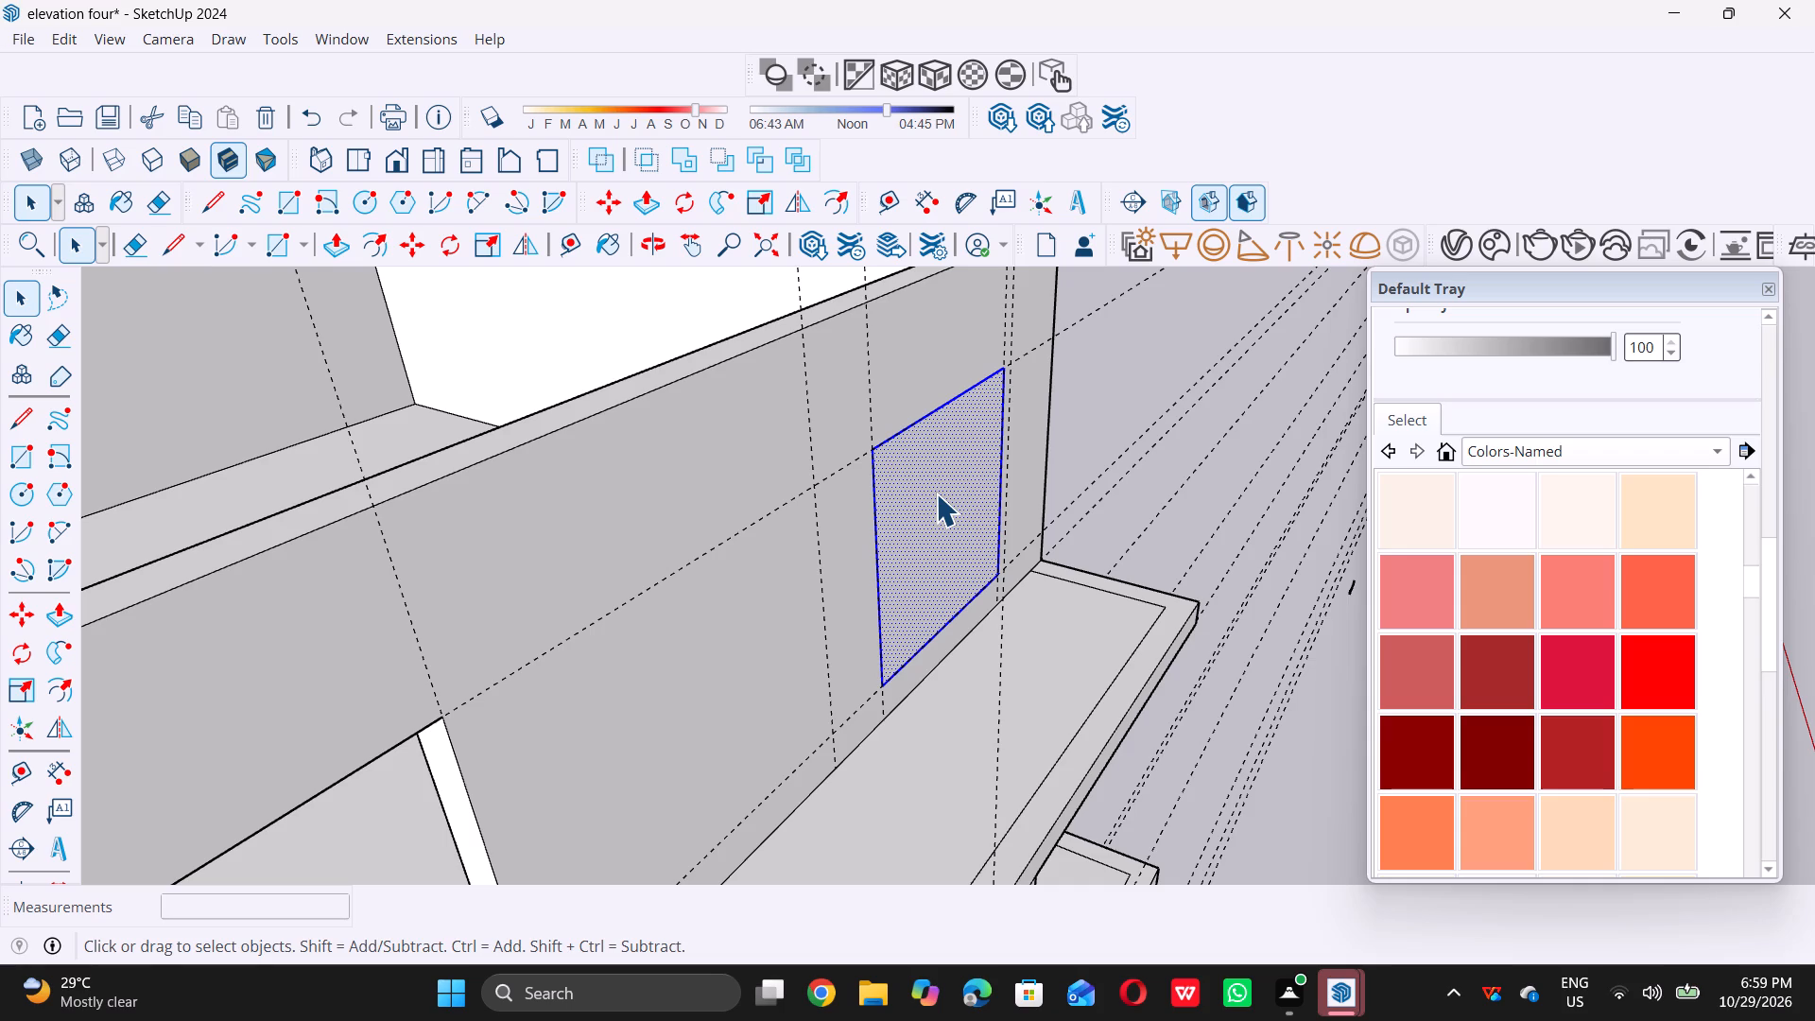
scroll(936, 493, "down", 7)
middle_click_drag(909, 539, 907, 567)
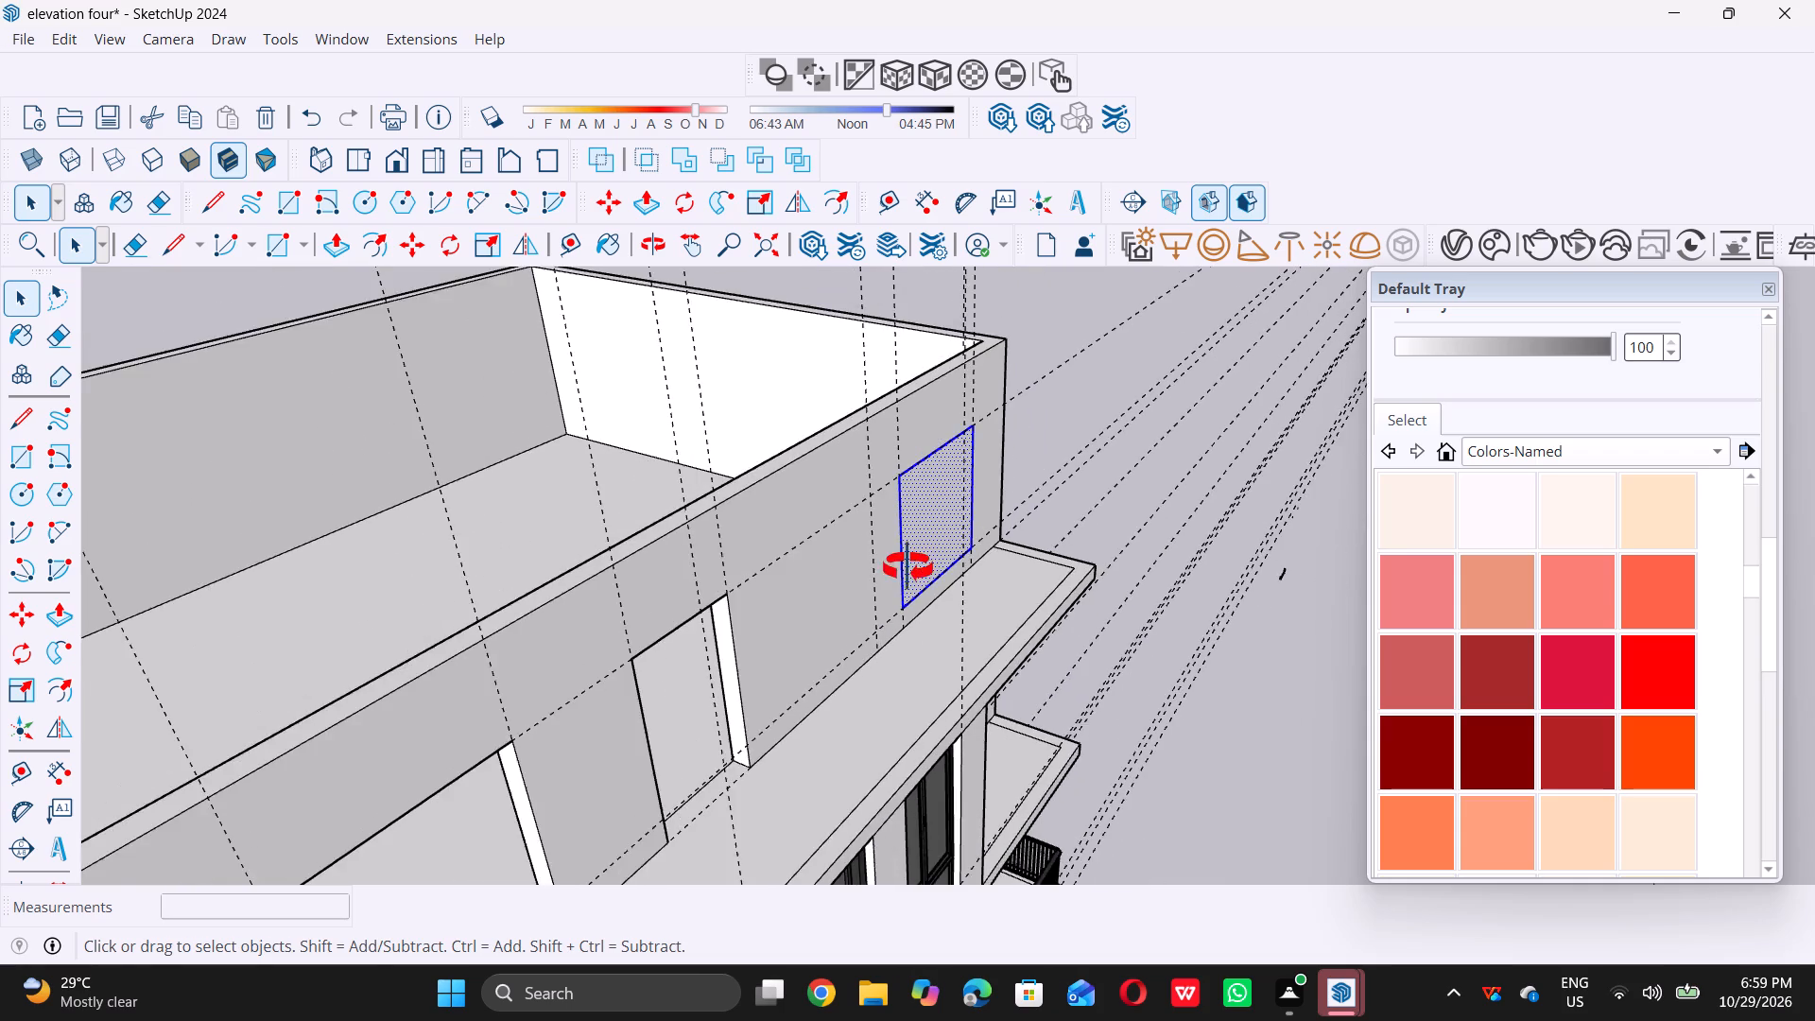
middle_click_drag(907, 567, 930, 585)
middle_click(930, 585)
scroll(948, 530, "up", 2)
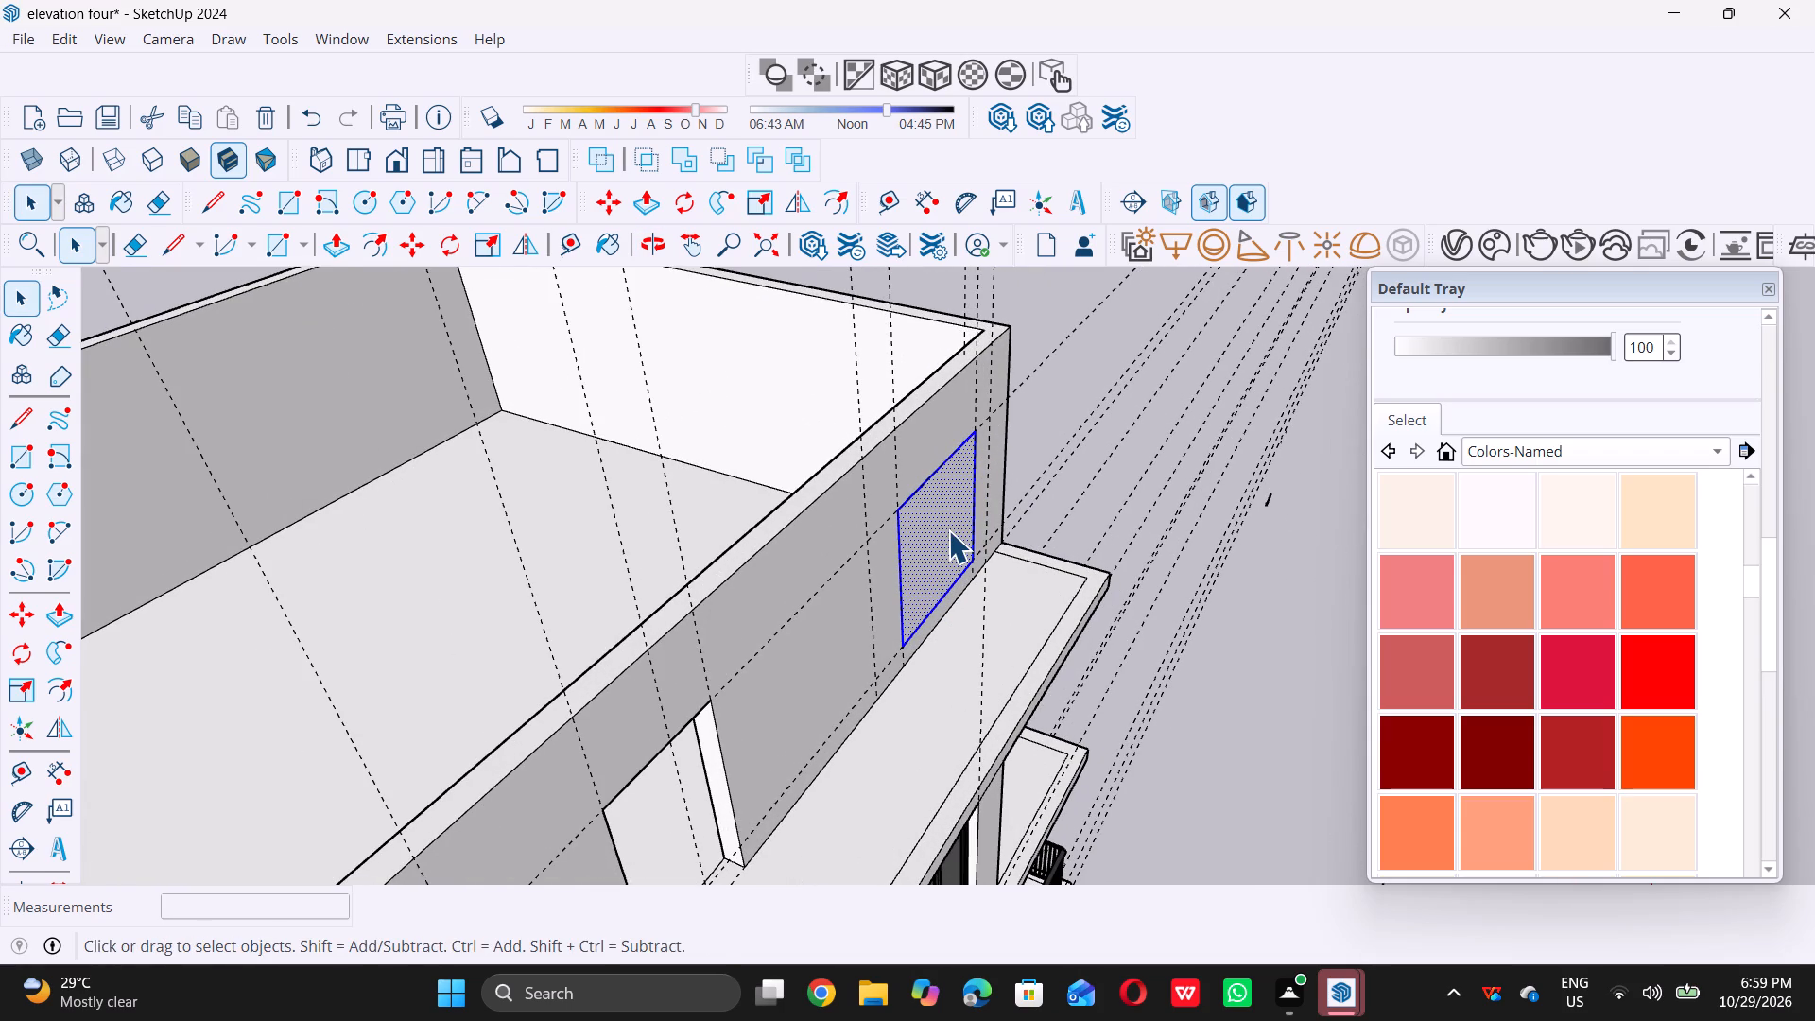
key("p")
double_click(948, 530)
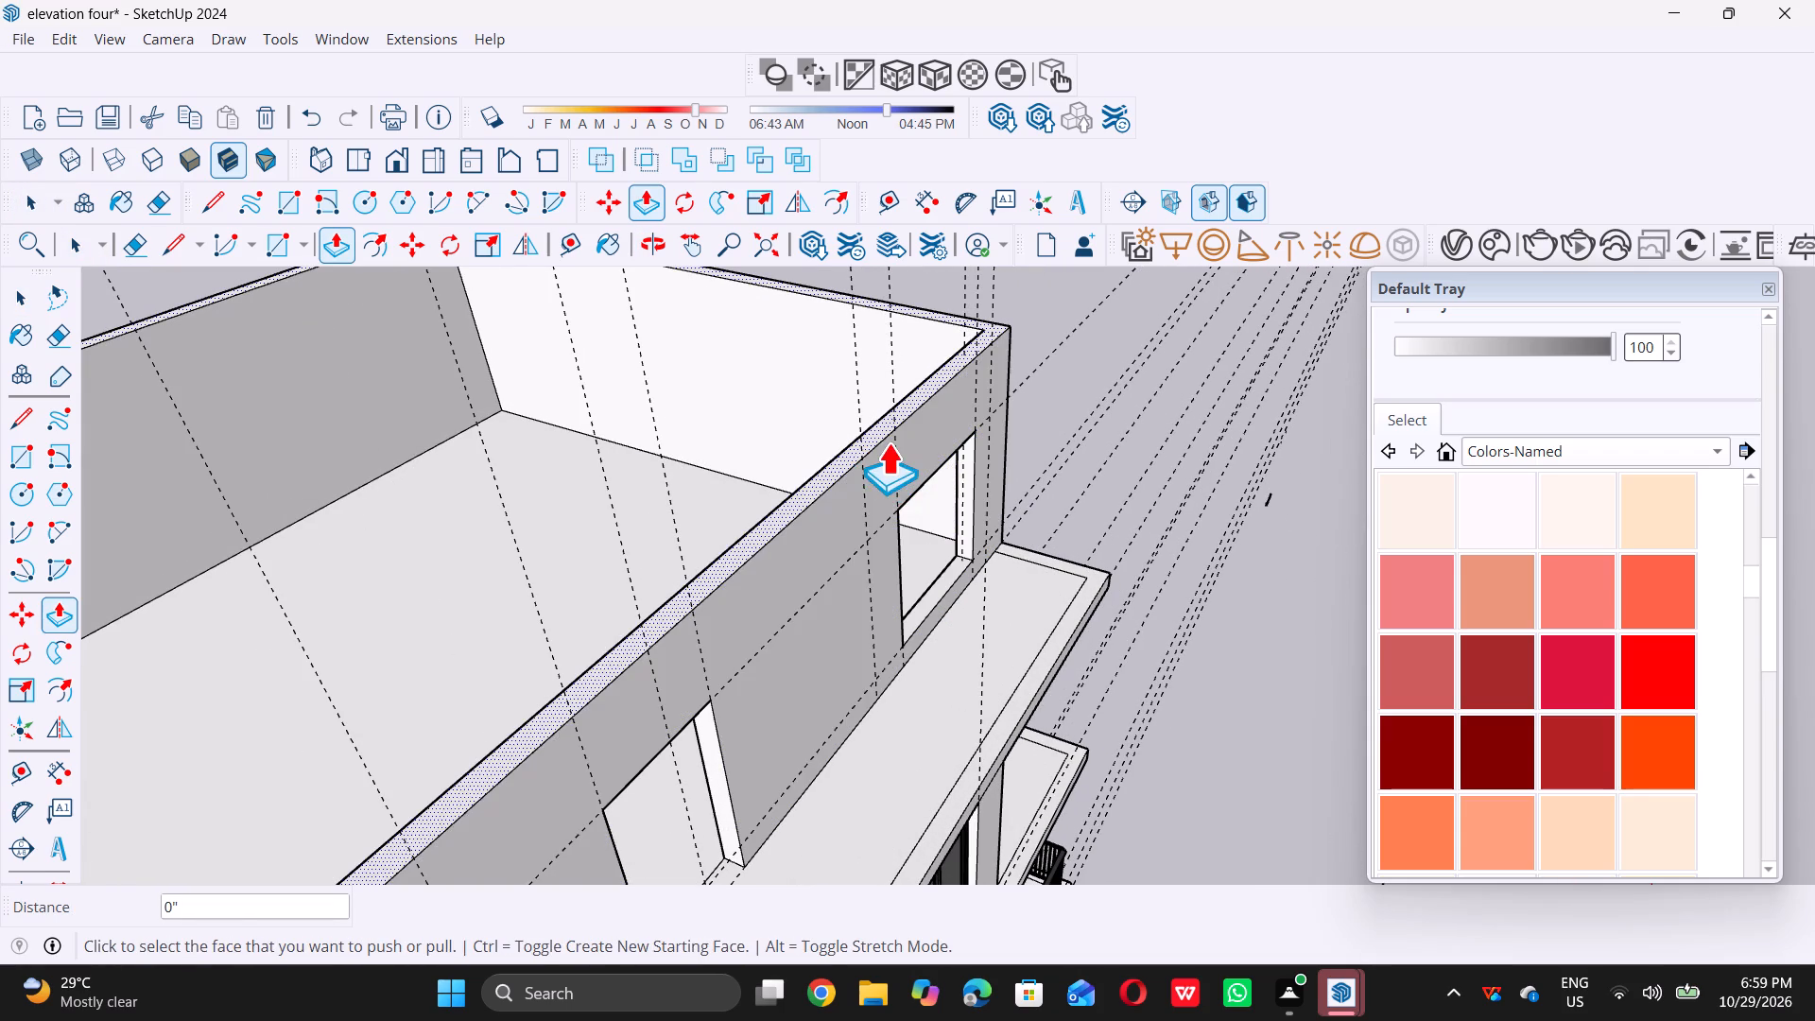
key("space")
Examine the whole building front, comparing the raised storey's new openings with the finished windows below.
scroll(869, 521, "down", 9)
middle_click_drag(797, 620, 634, 496)
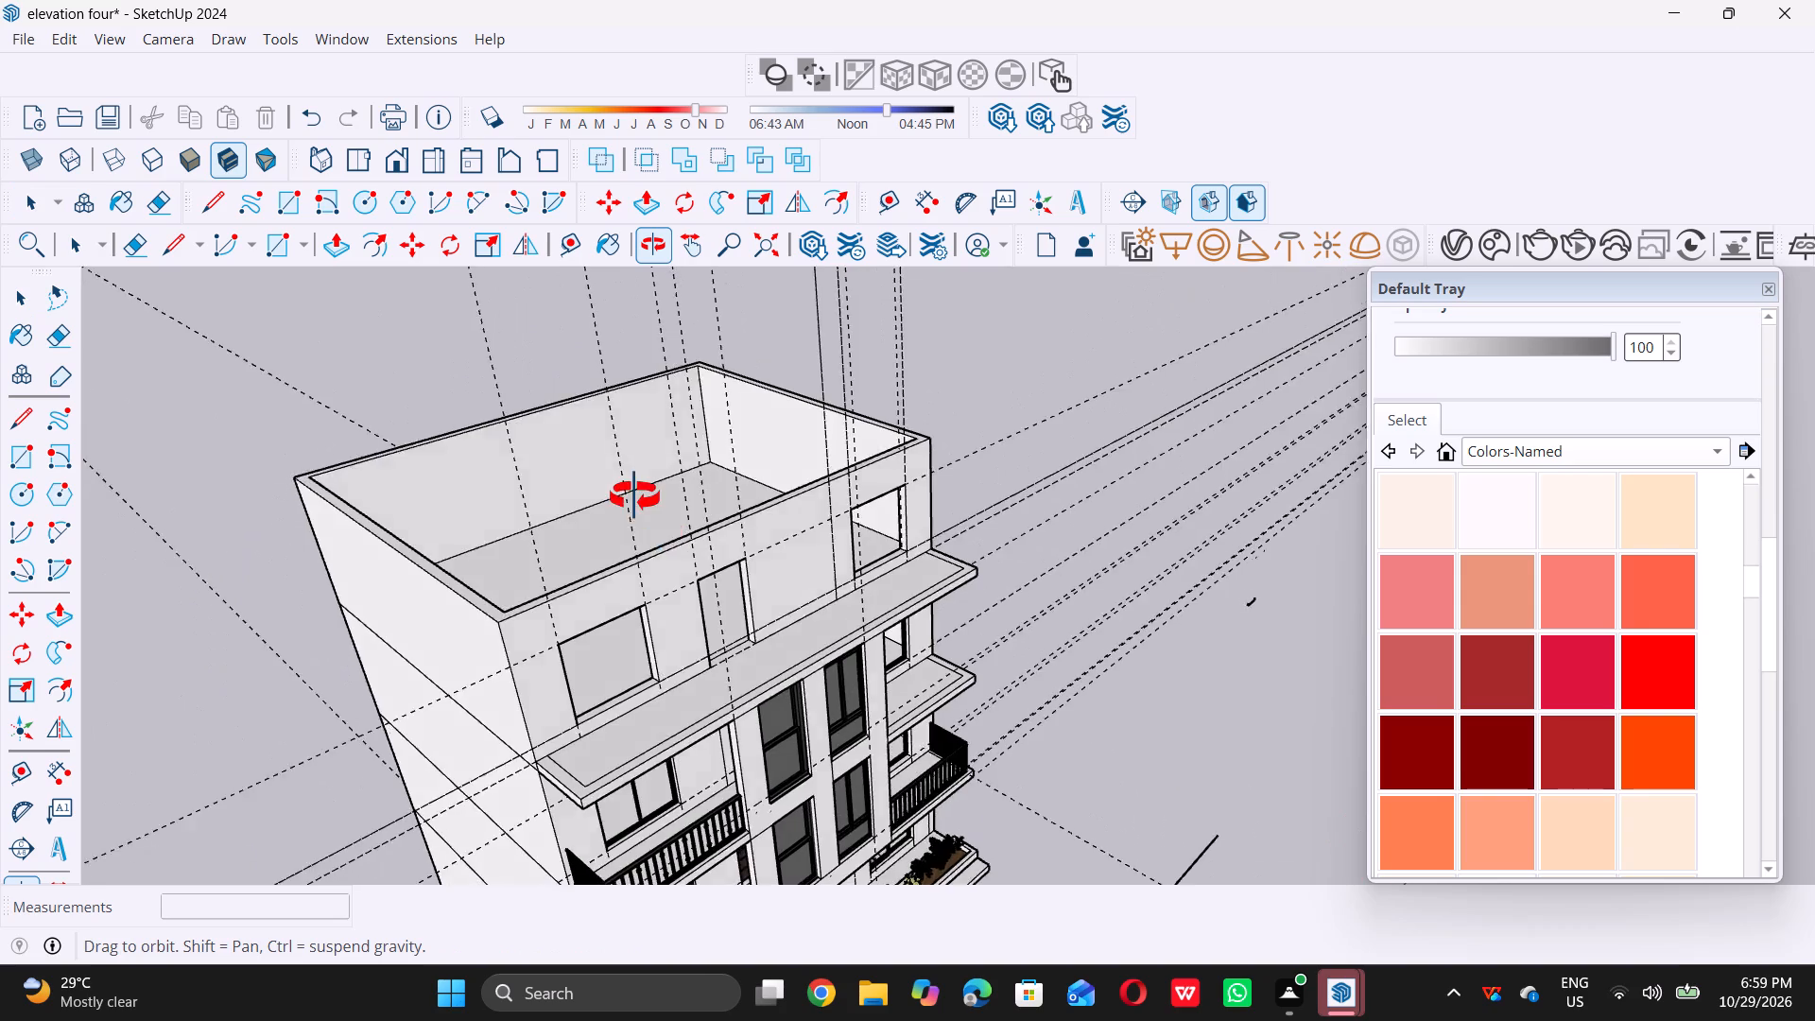
middle_click_drag(634, 496, 663, 474)
scroll(665, 474, "down", 4)
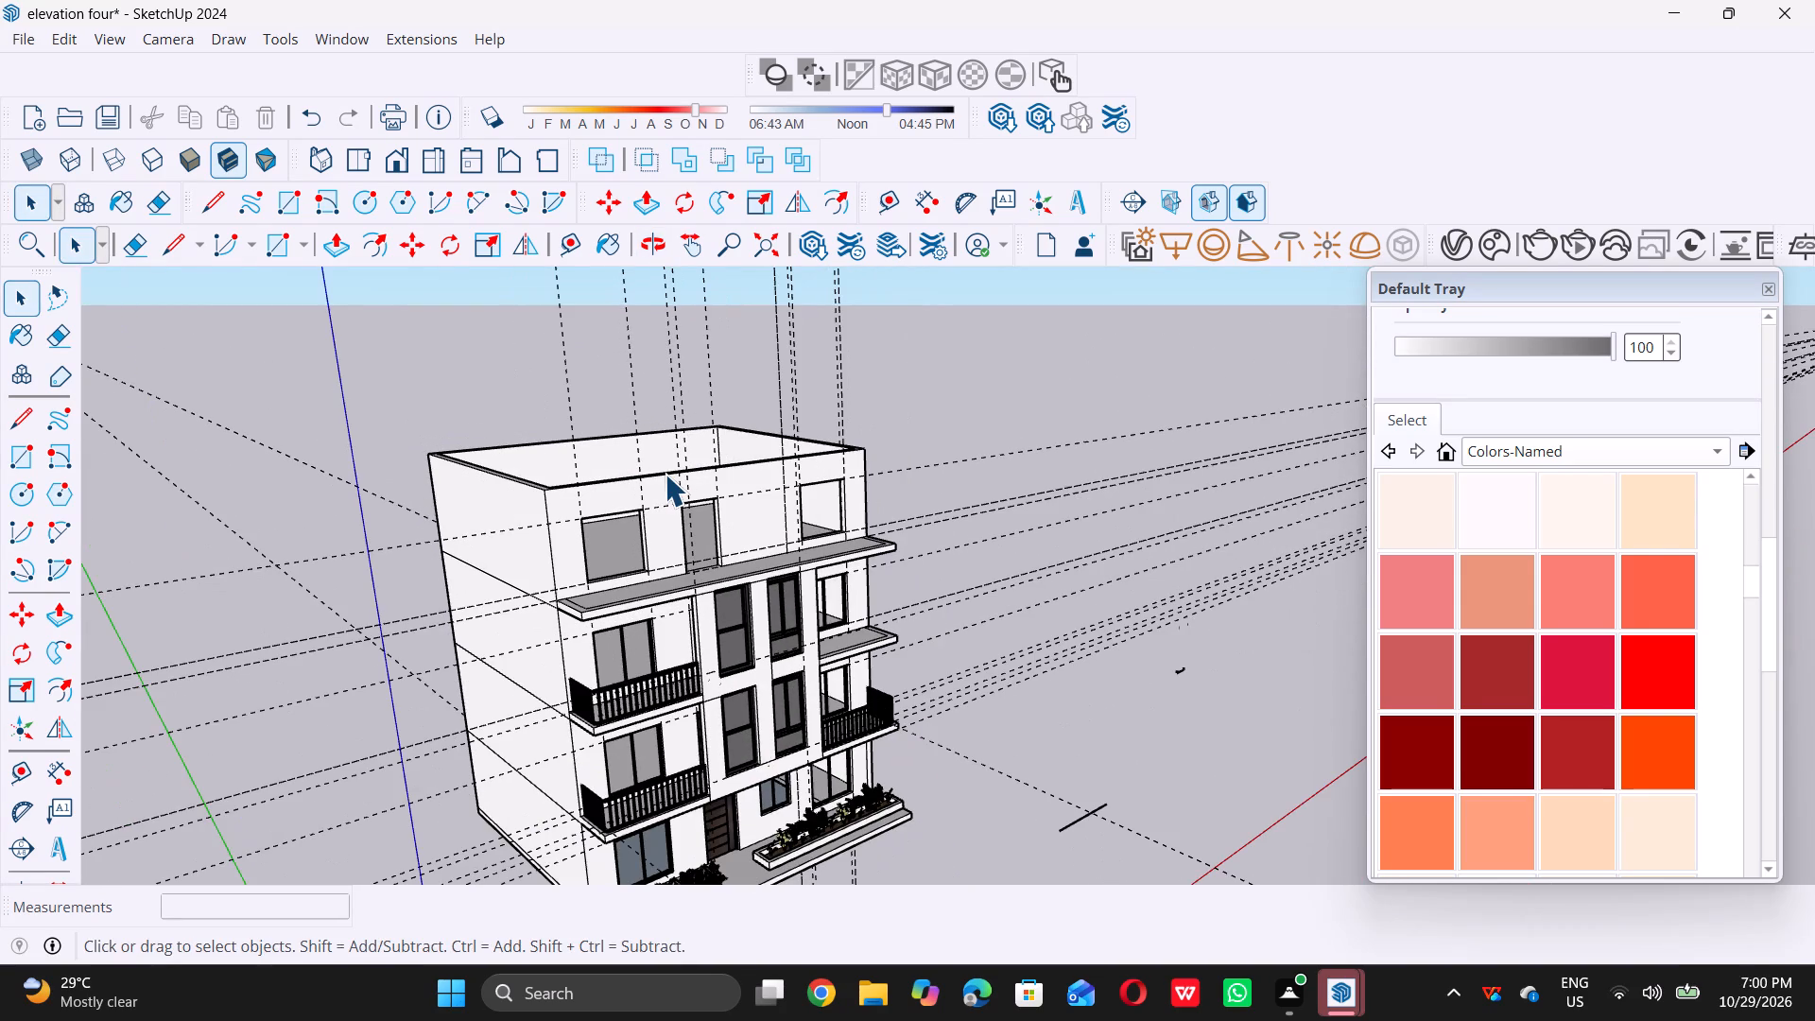
scroll(660, 463, "down", 4)
scroll(570, 556, "down", 1)
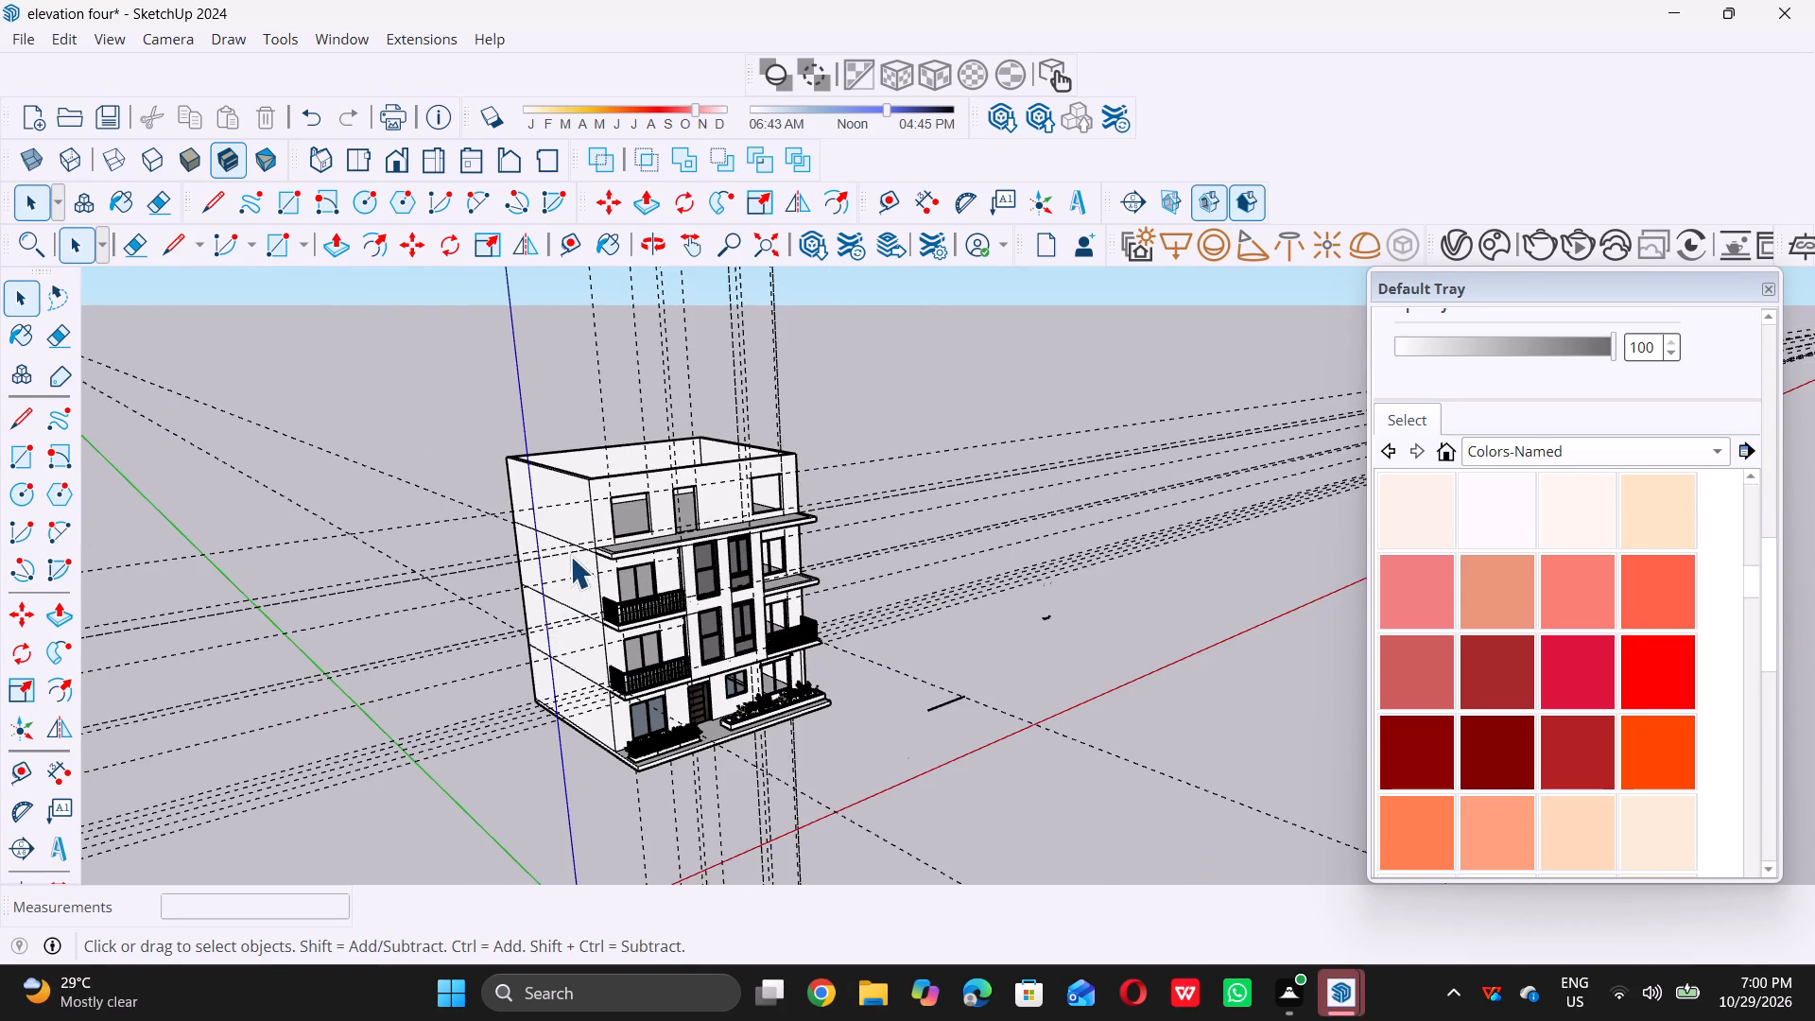
scroll(570, 556, "down", 3)
middle_click_drag(553, 597, 538, 619)
scroll(638, 626, "up", 7)
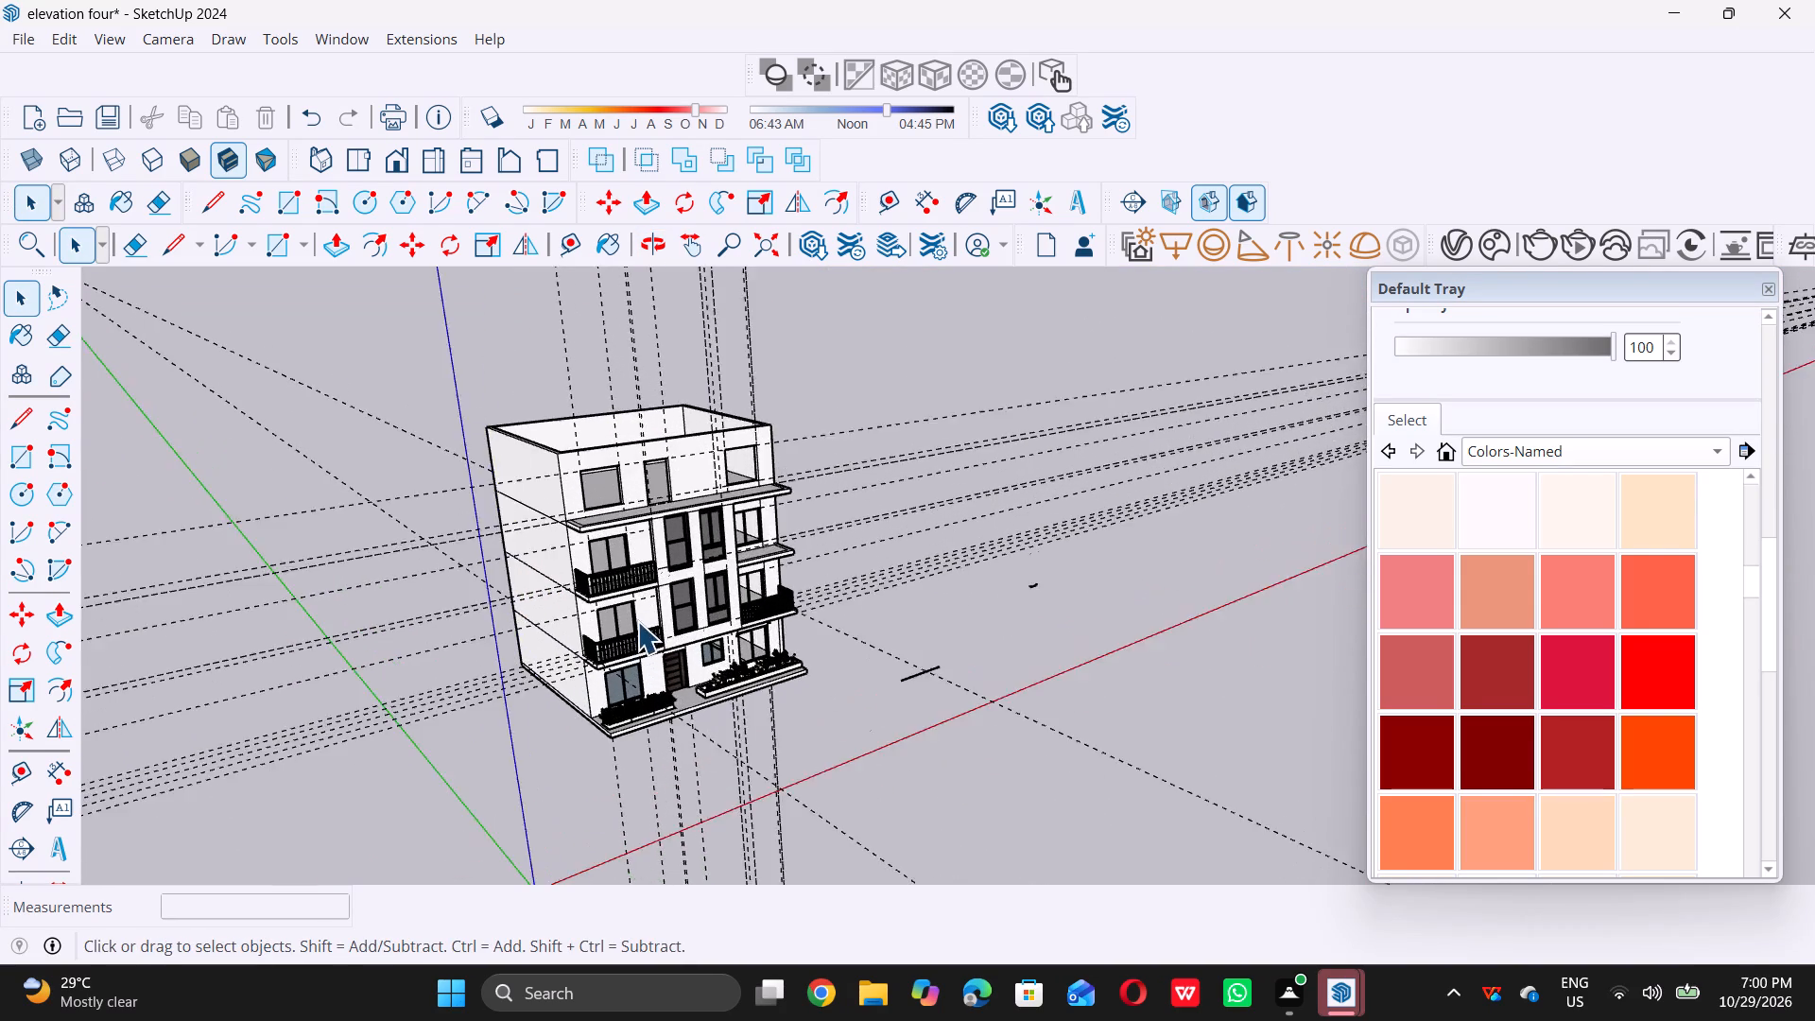
scroll(627, 621, "up", 4)
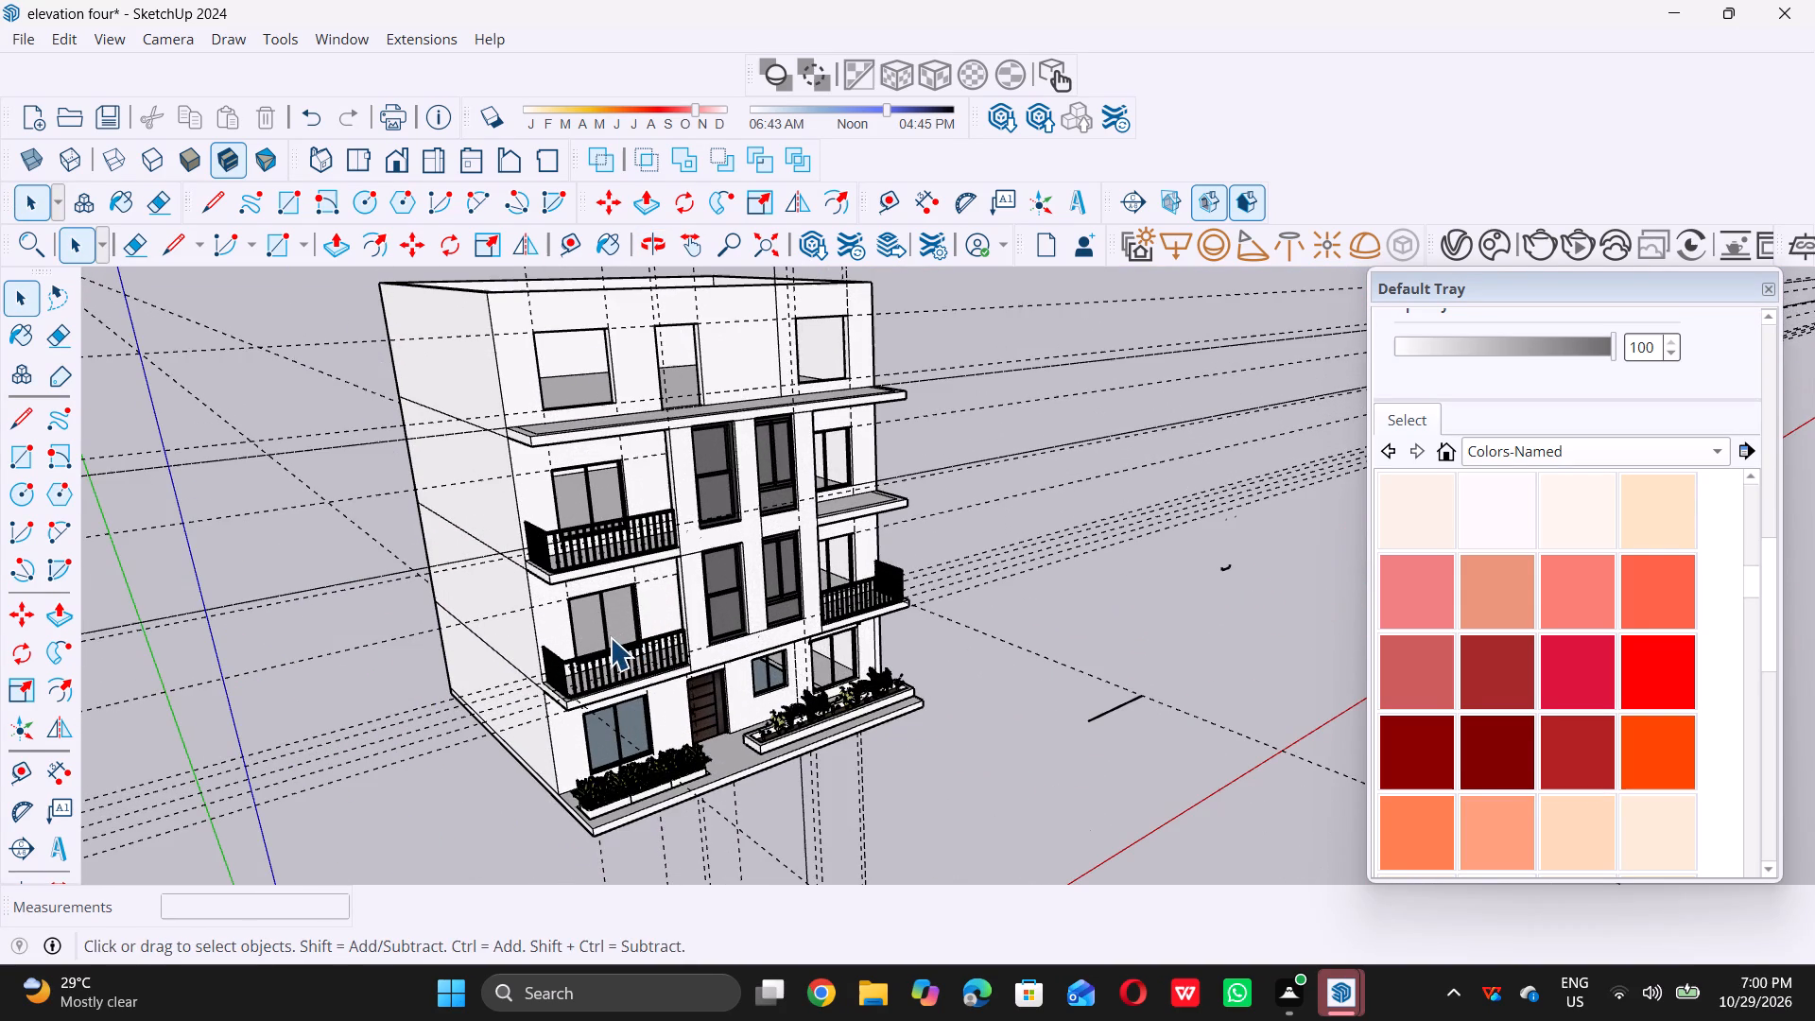
scroll(631, 563, "down", 1)
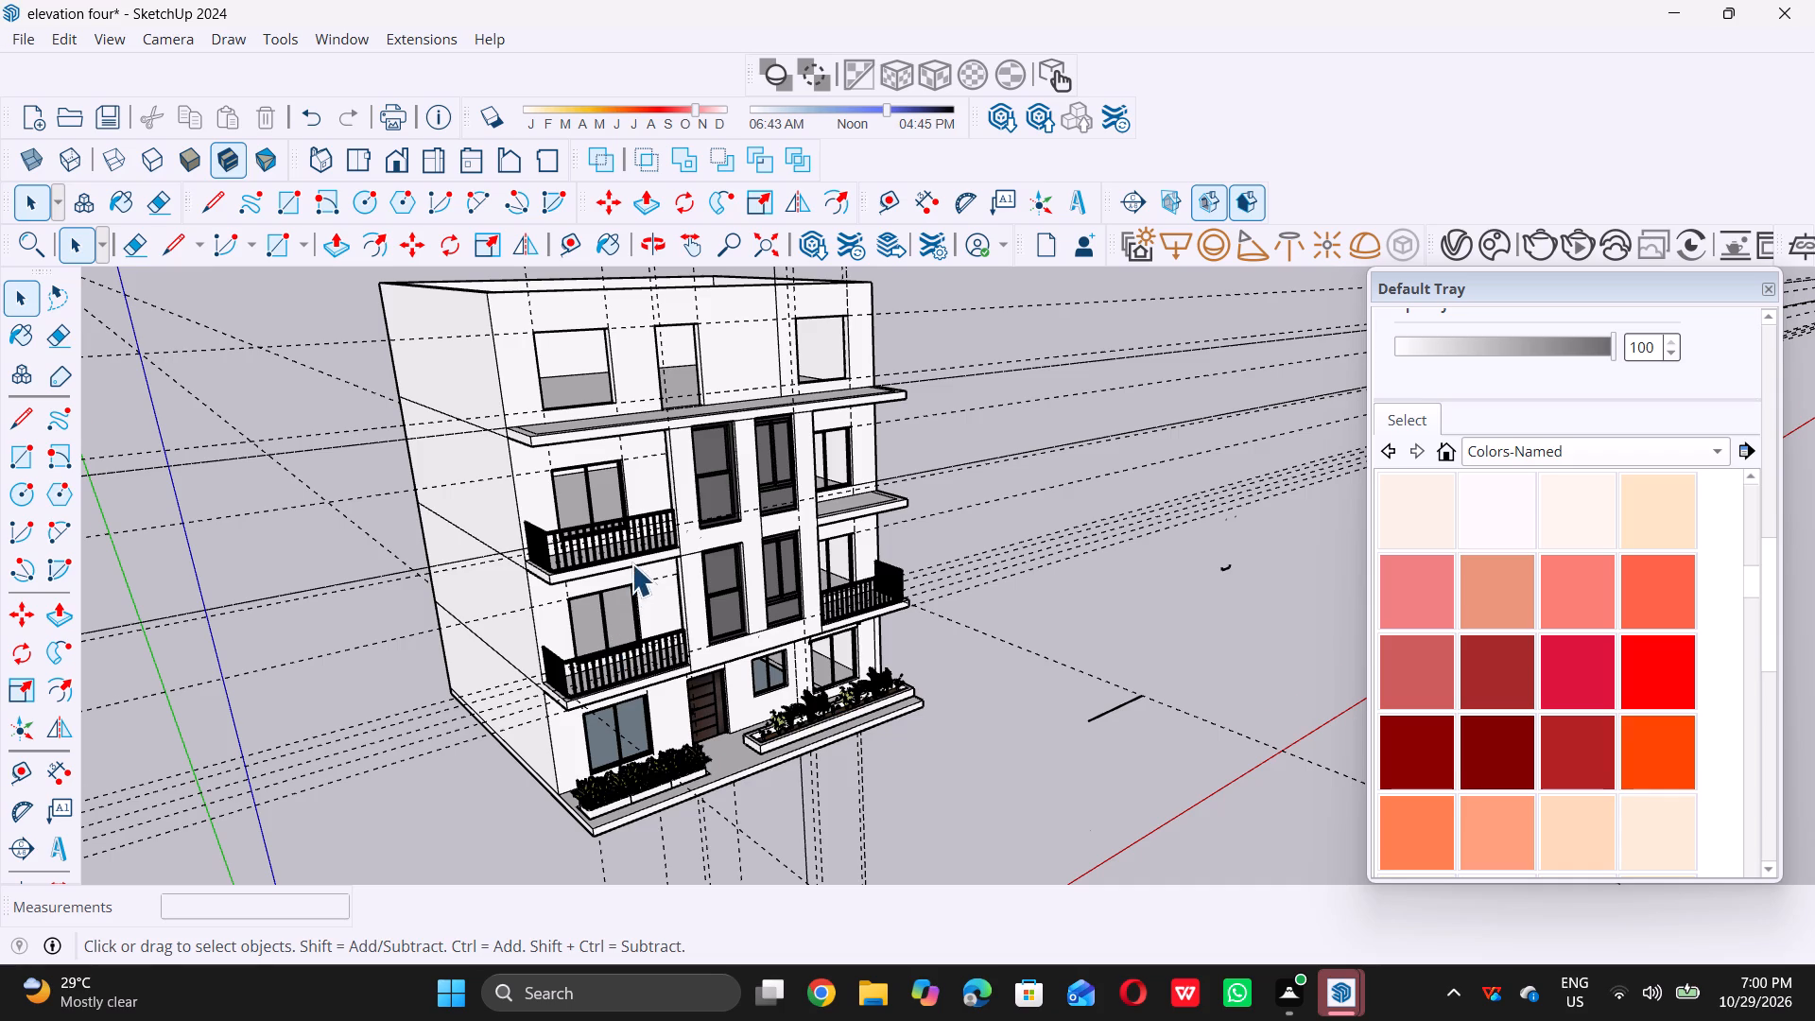
scroll(631, 563, "down", 3)
middle_click_drag(538, 677, 549, 652)
middle_click_drag(552, 645, 579, 615)
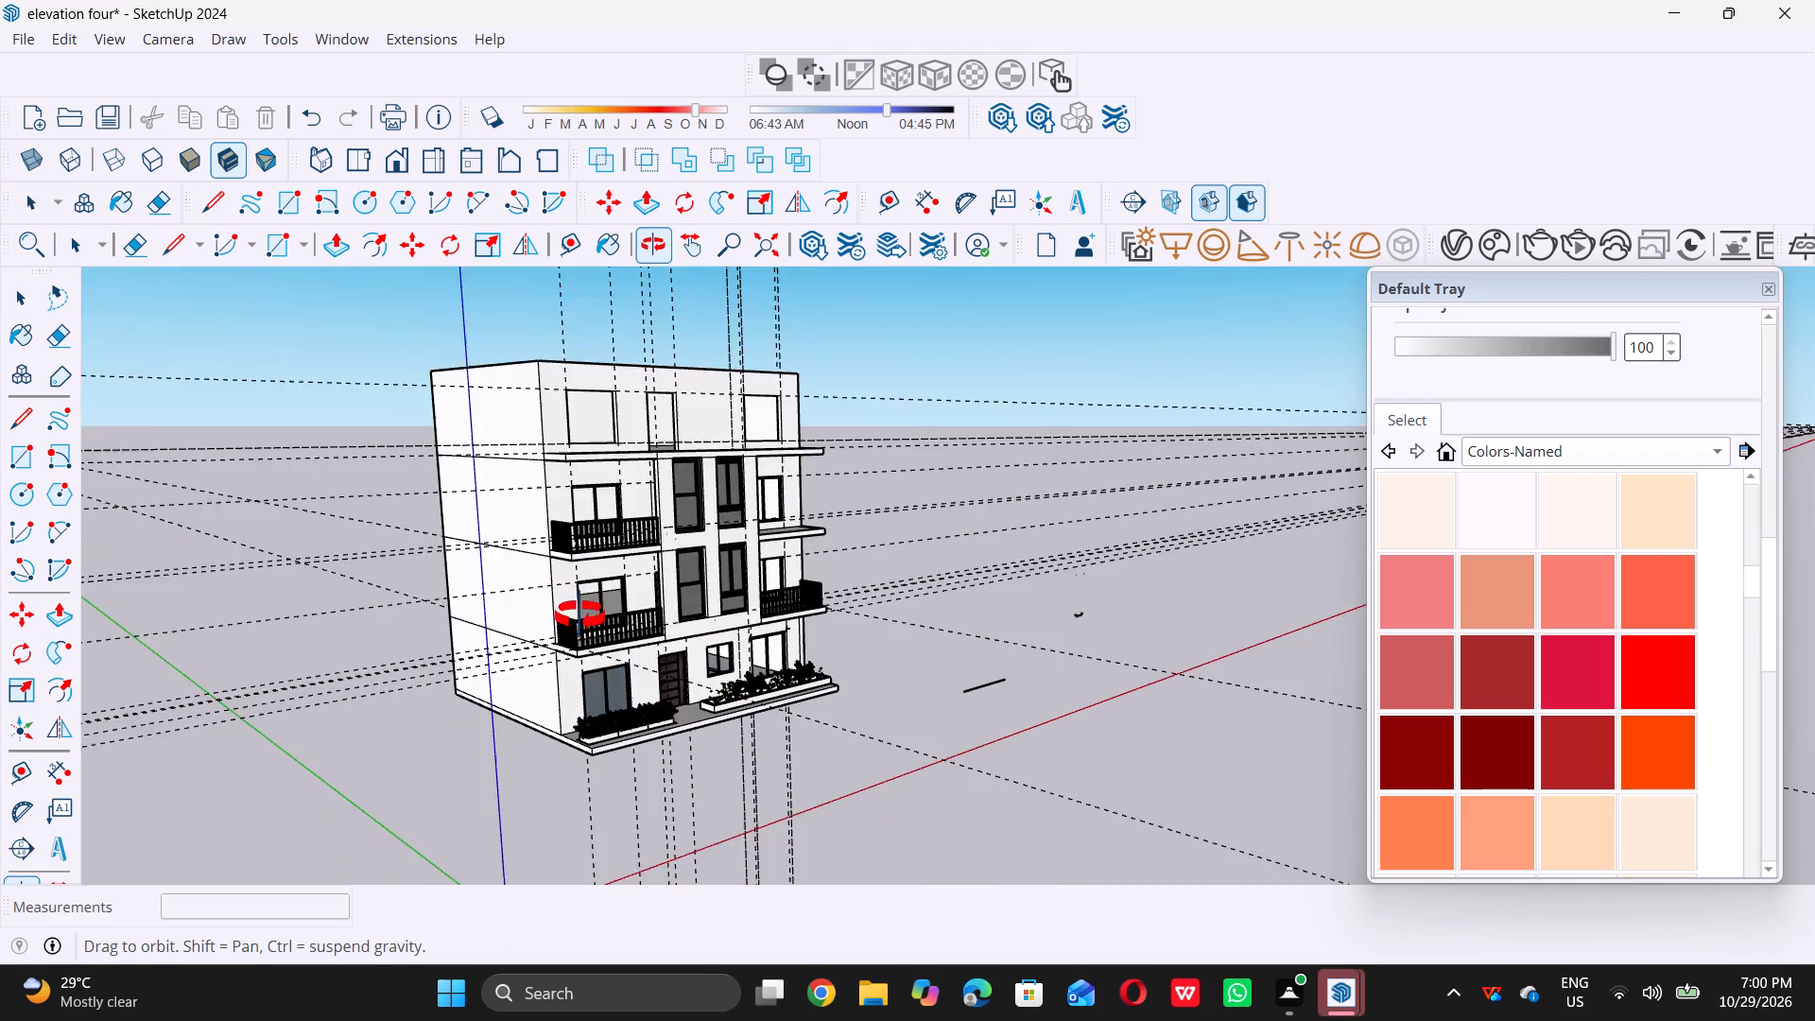
middle_click_drag(579, 615, 578, 696)
middle_click_drag(611, 541, 573, 565)
scroll(642, 556, "up", 3)
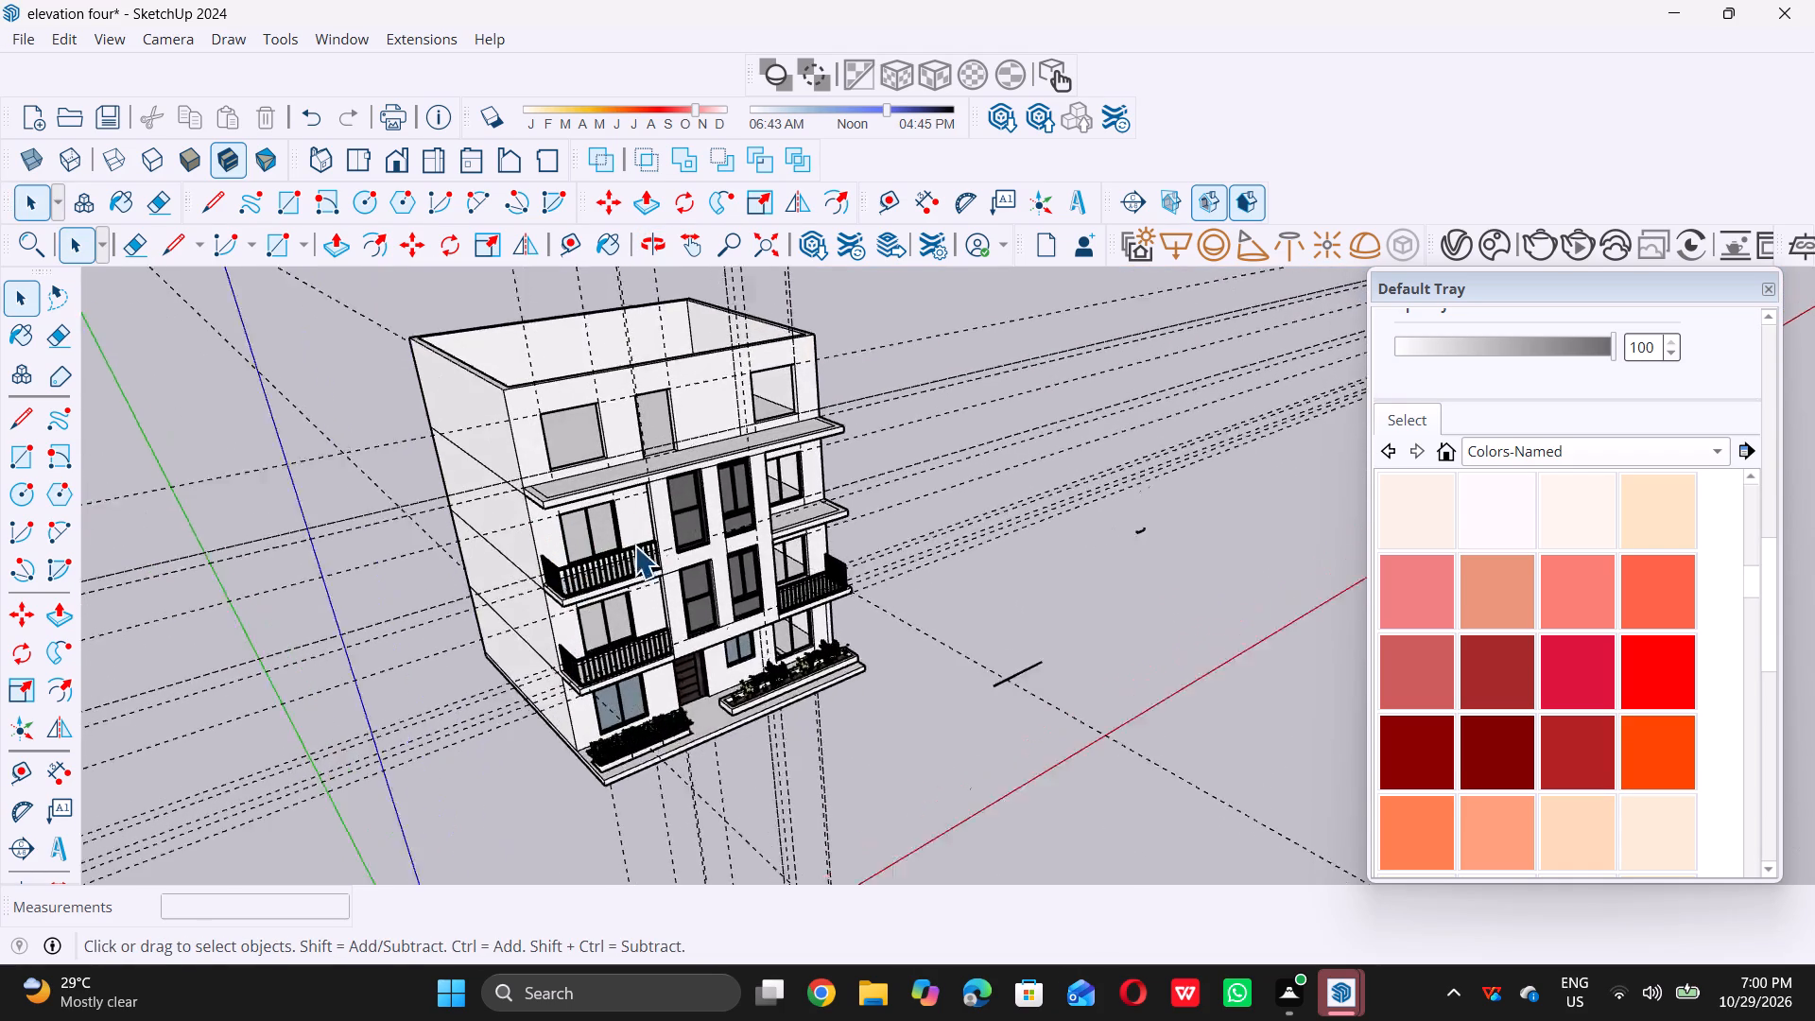
scroll(634, 545, "up", 11)
middle_click_drag(555, 530, 528, 580)
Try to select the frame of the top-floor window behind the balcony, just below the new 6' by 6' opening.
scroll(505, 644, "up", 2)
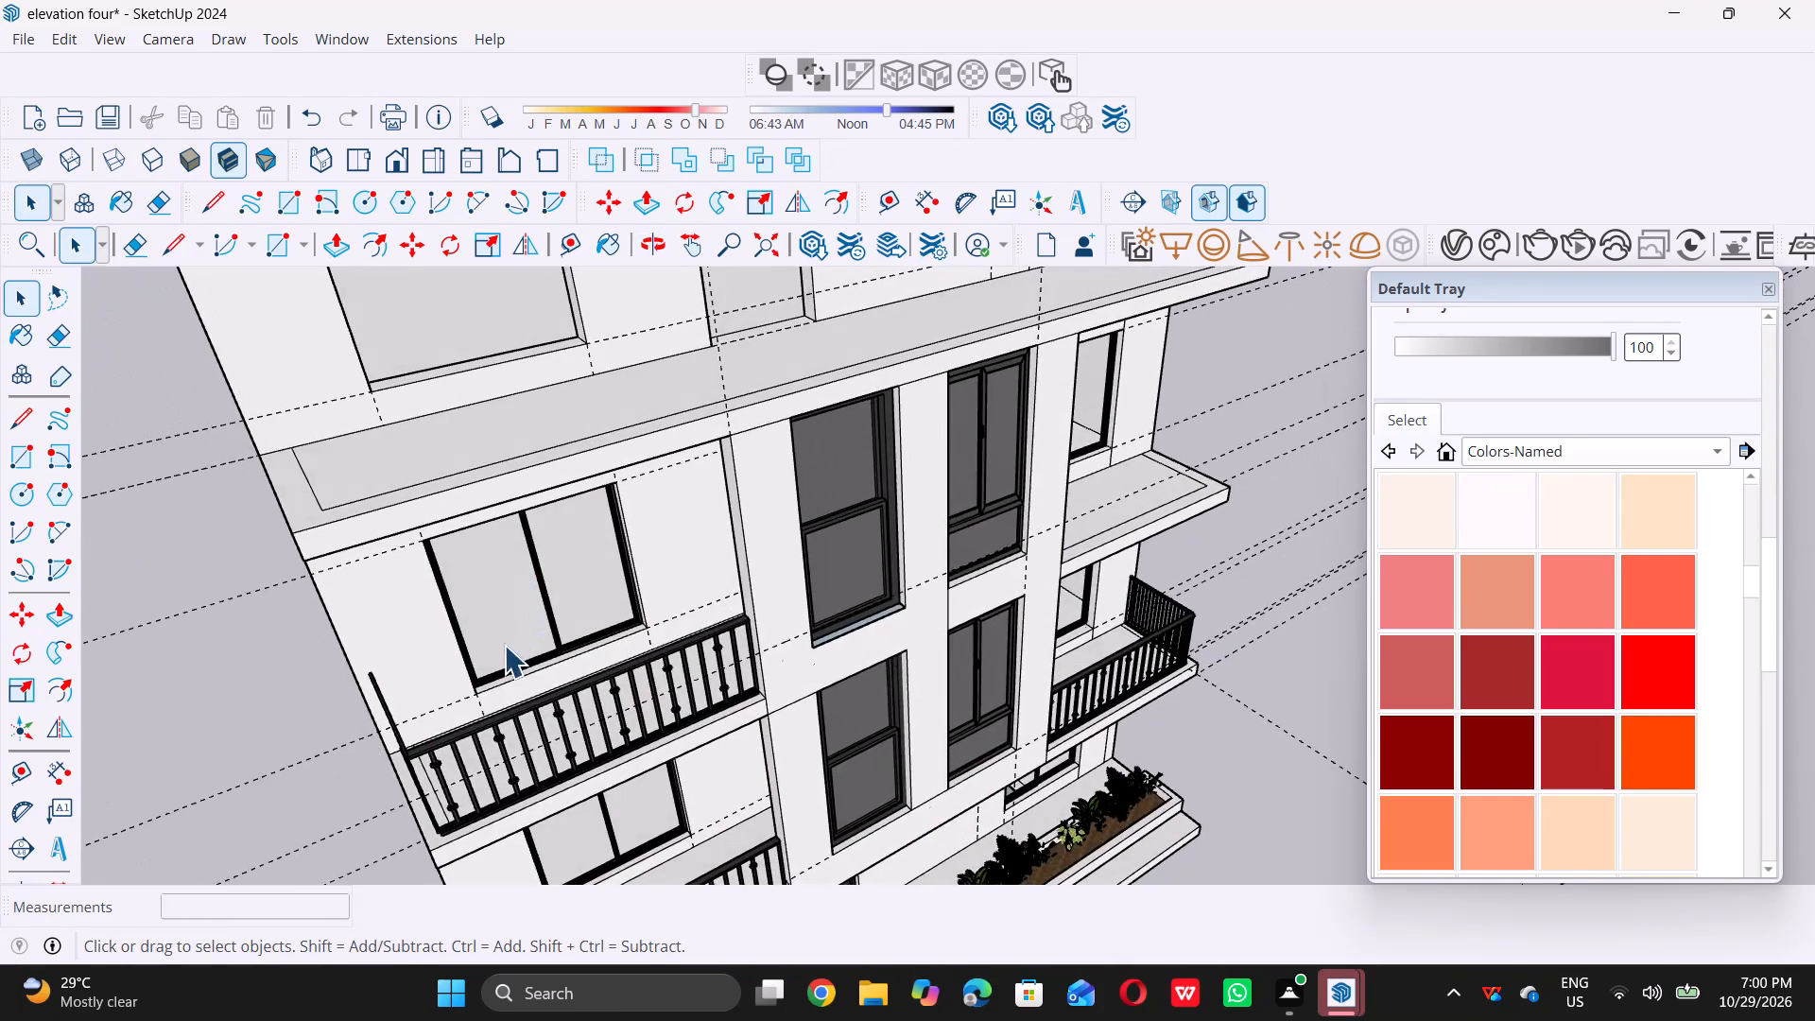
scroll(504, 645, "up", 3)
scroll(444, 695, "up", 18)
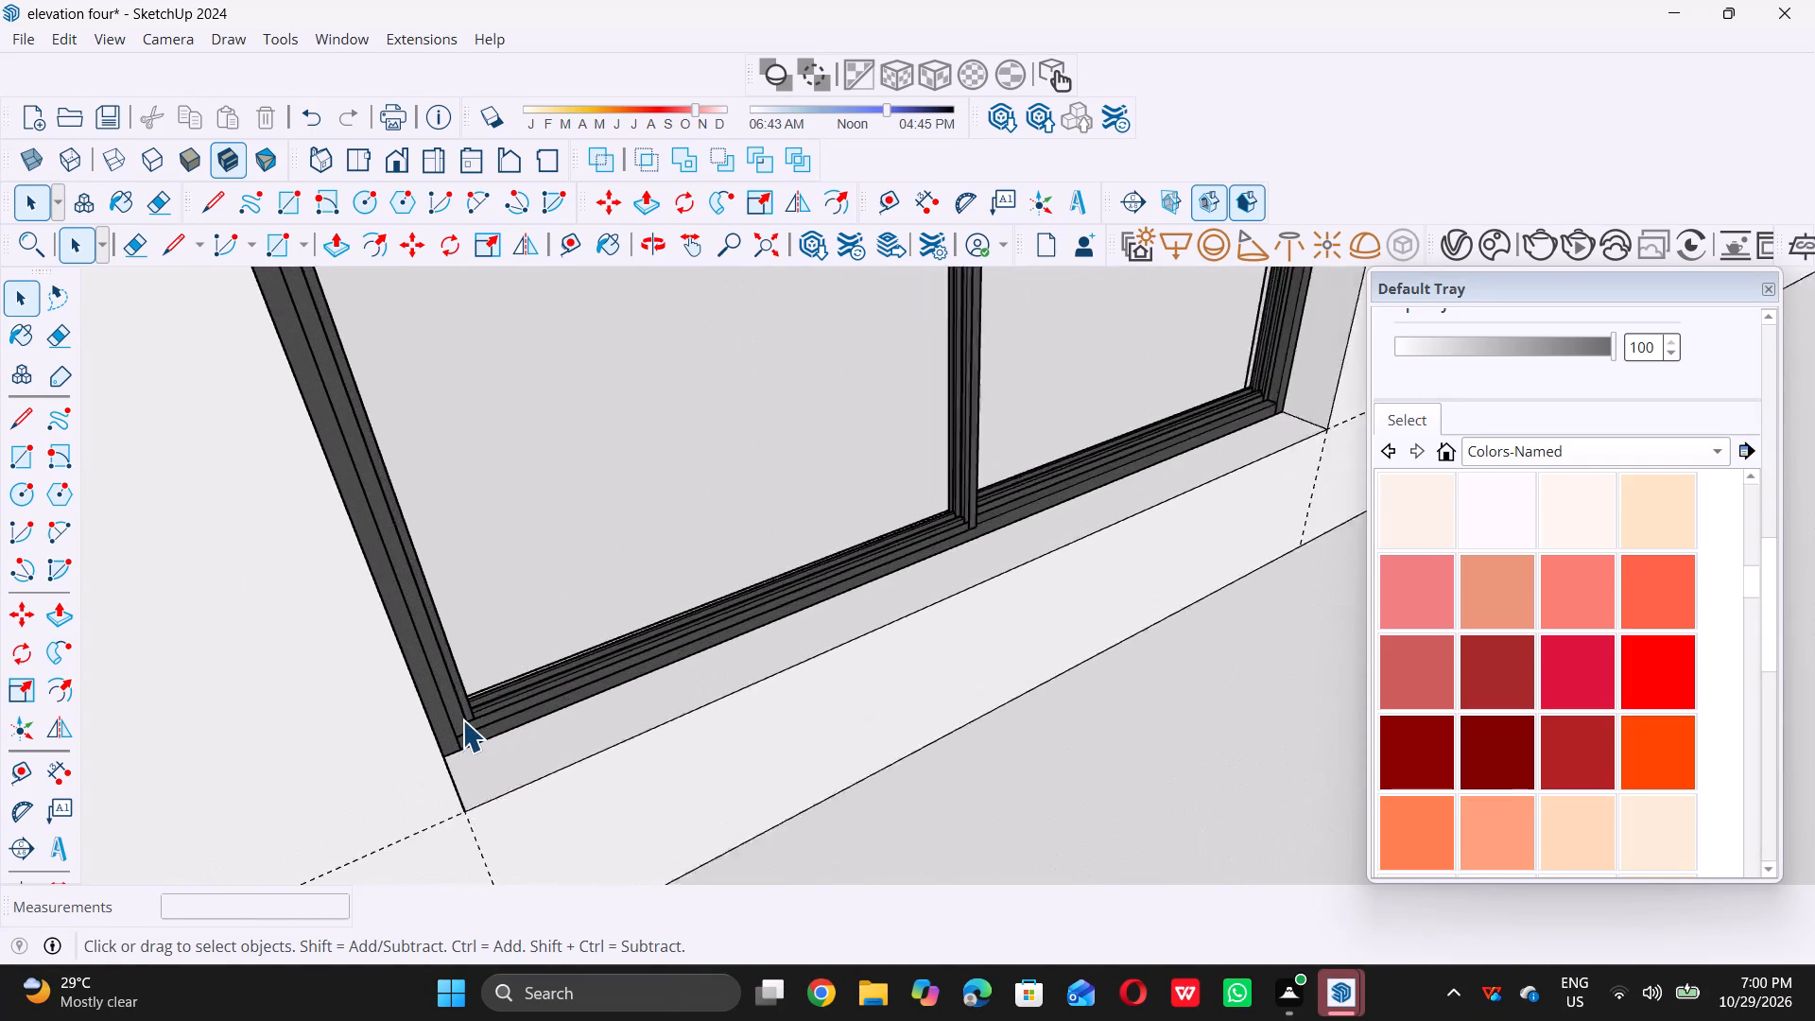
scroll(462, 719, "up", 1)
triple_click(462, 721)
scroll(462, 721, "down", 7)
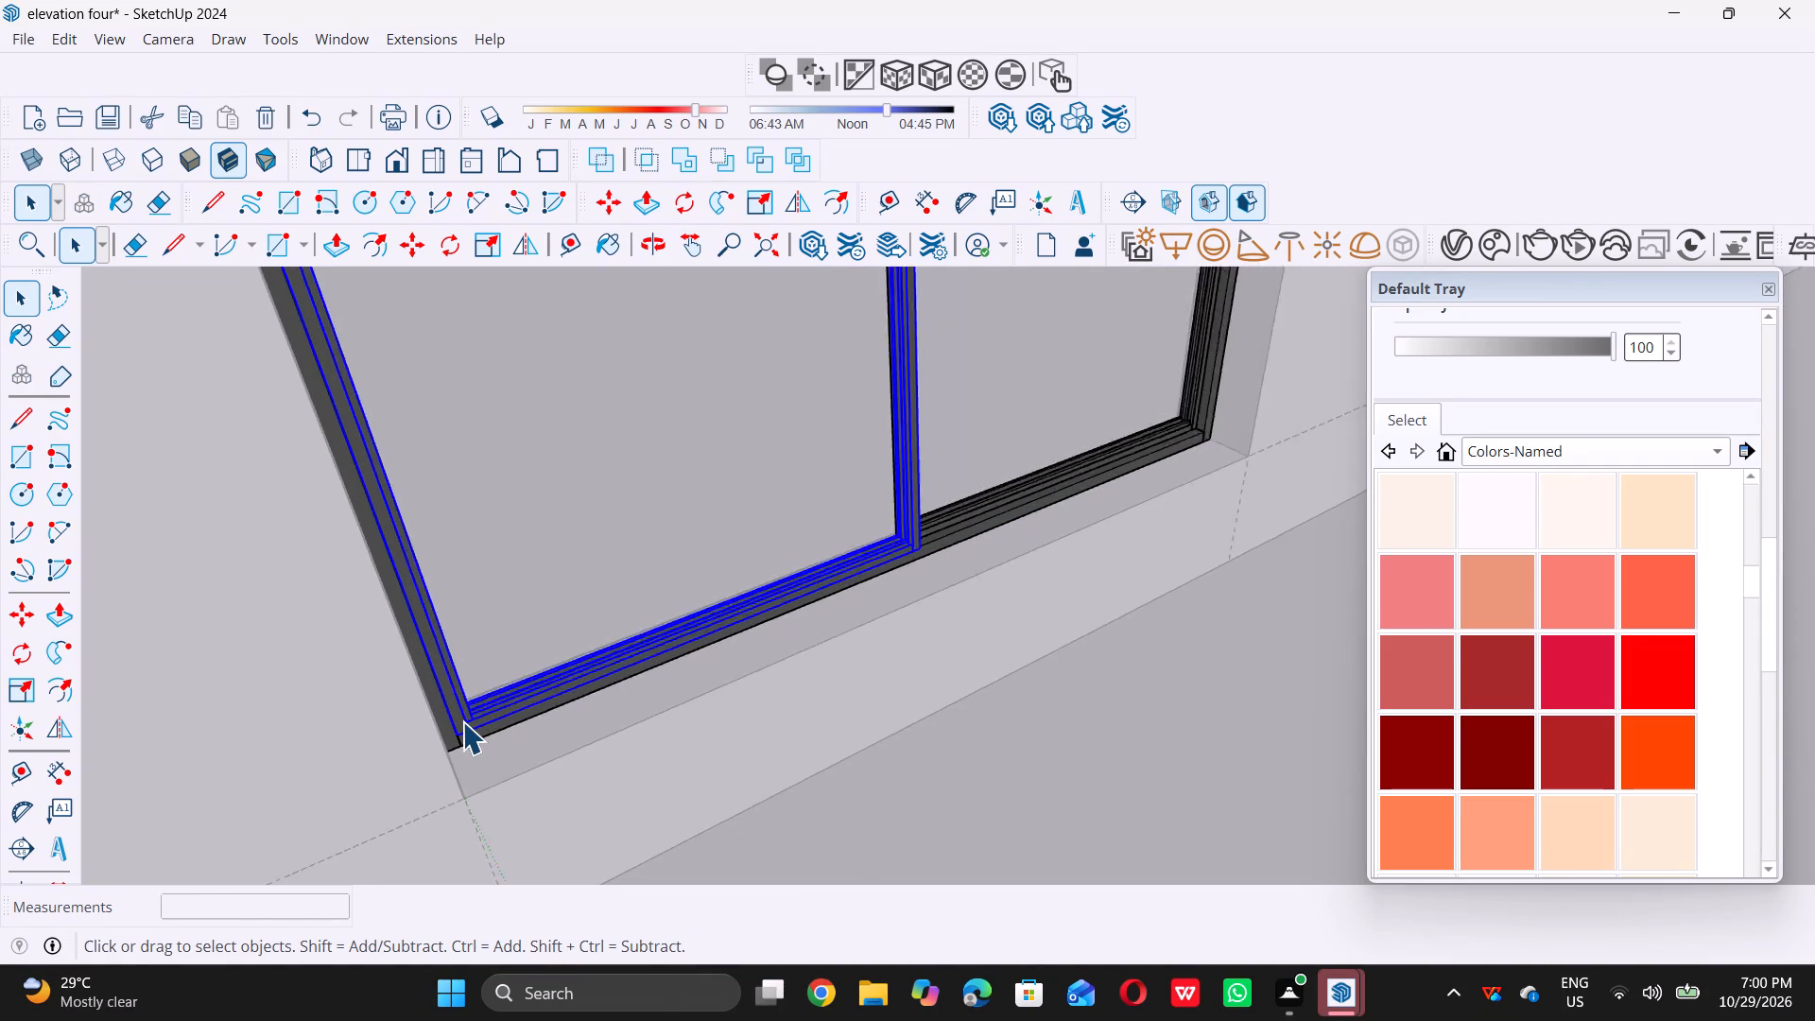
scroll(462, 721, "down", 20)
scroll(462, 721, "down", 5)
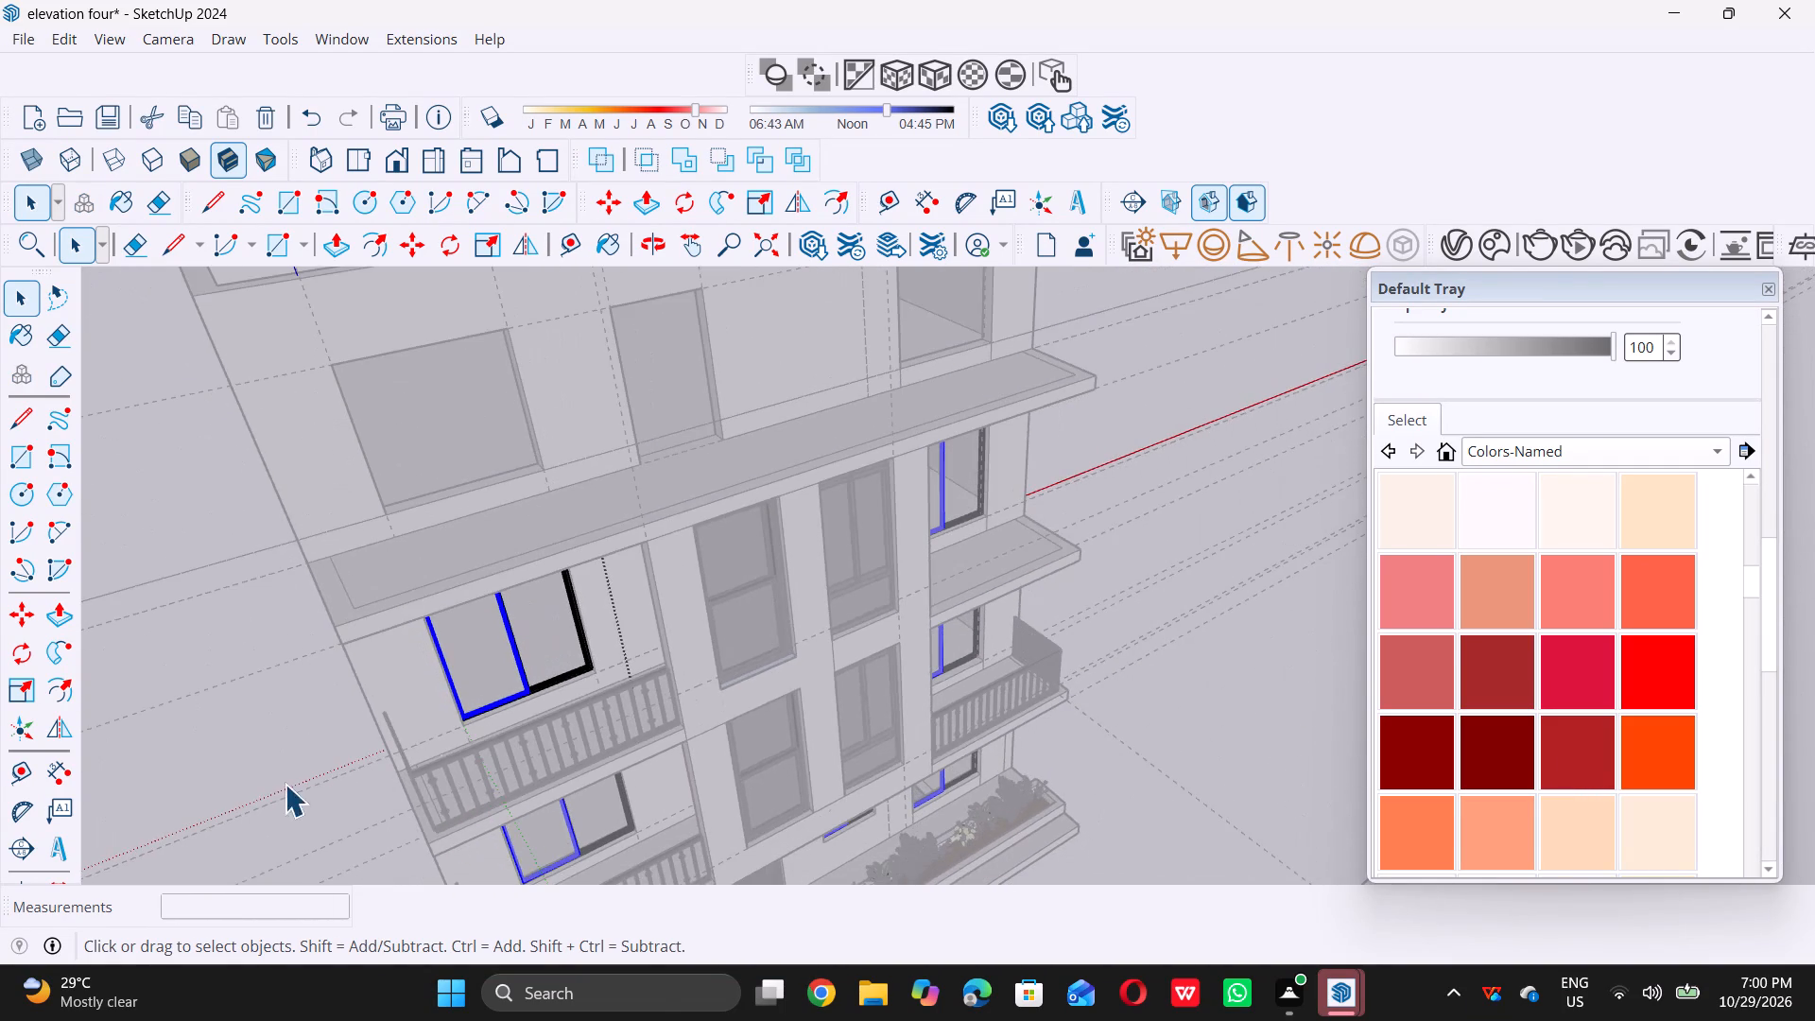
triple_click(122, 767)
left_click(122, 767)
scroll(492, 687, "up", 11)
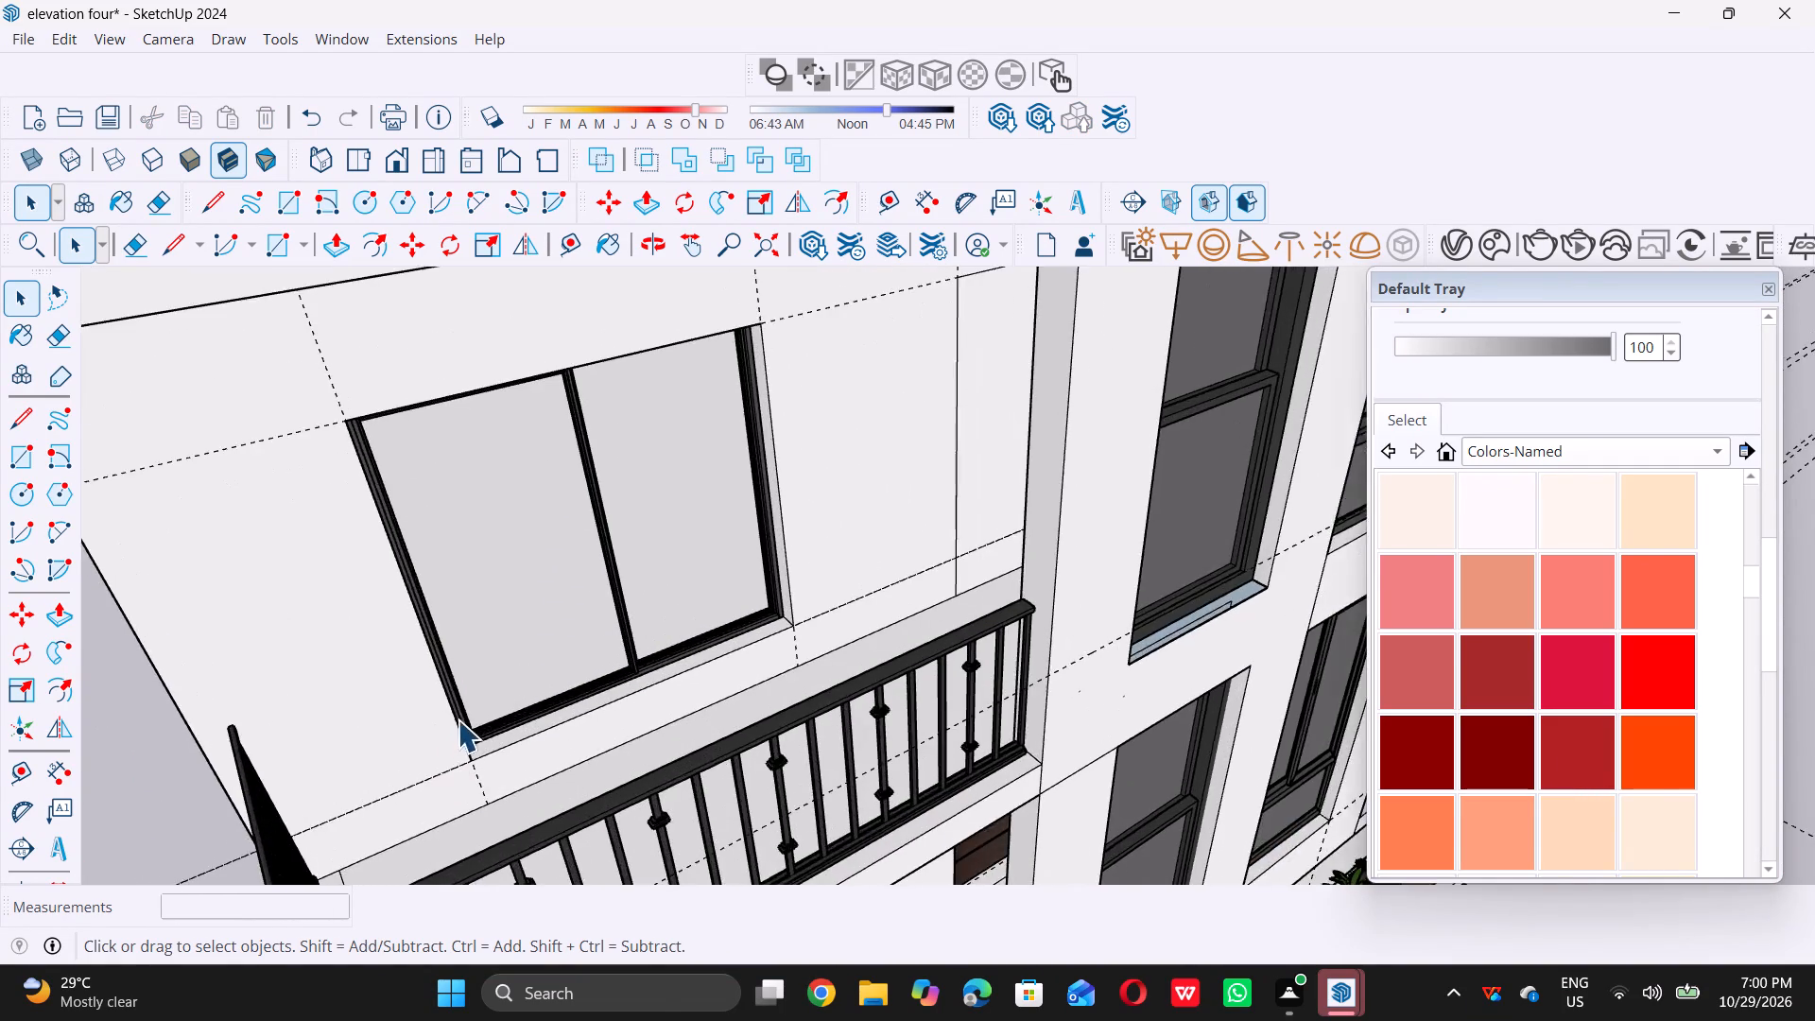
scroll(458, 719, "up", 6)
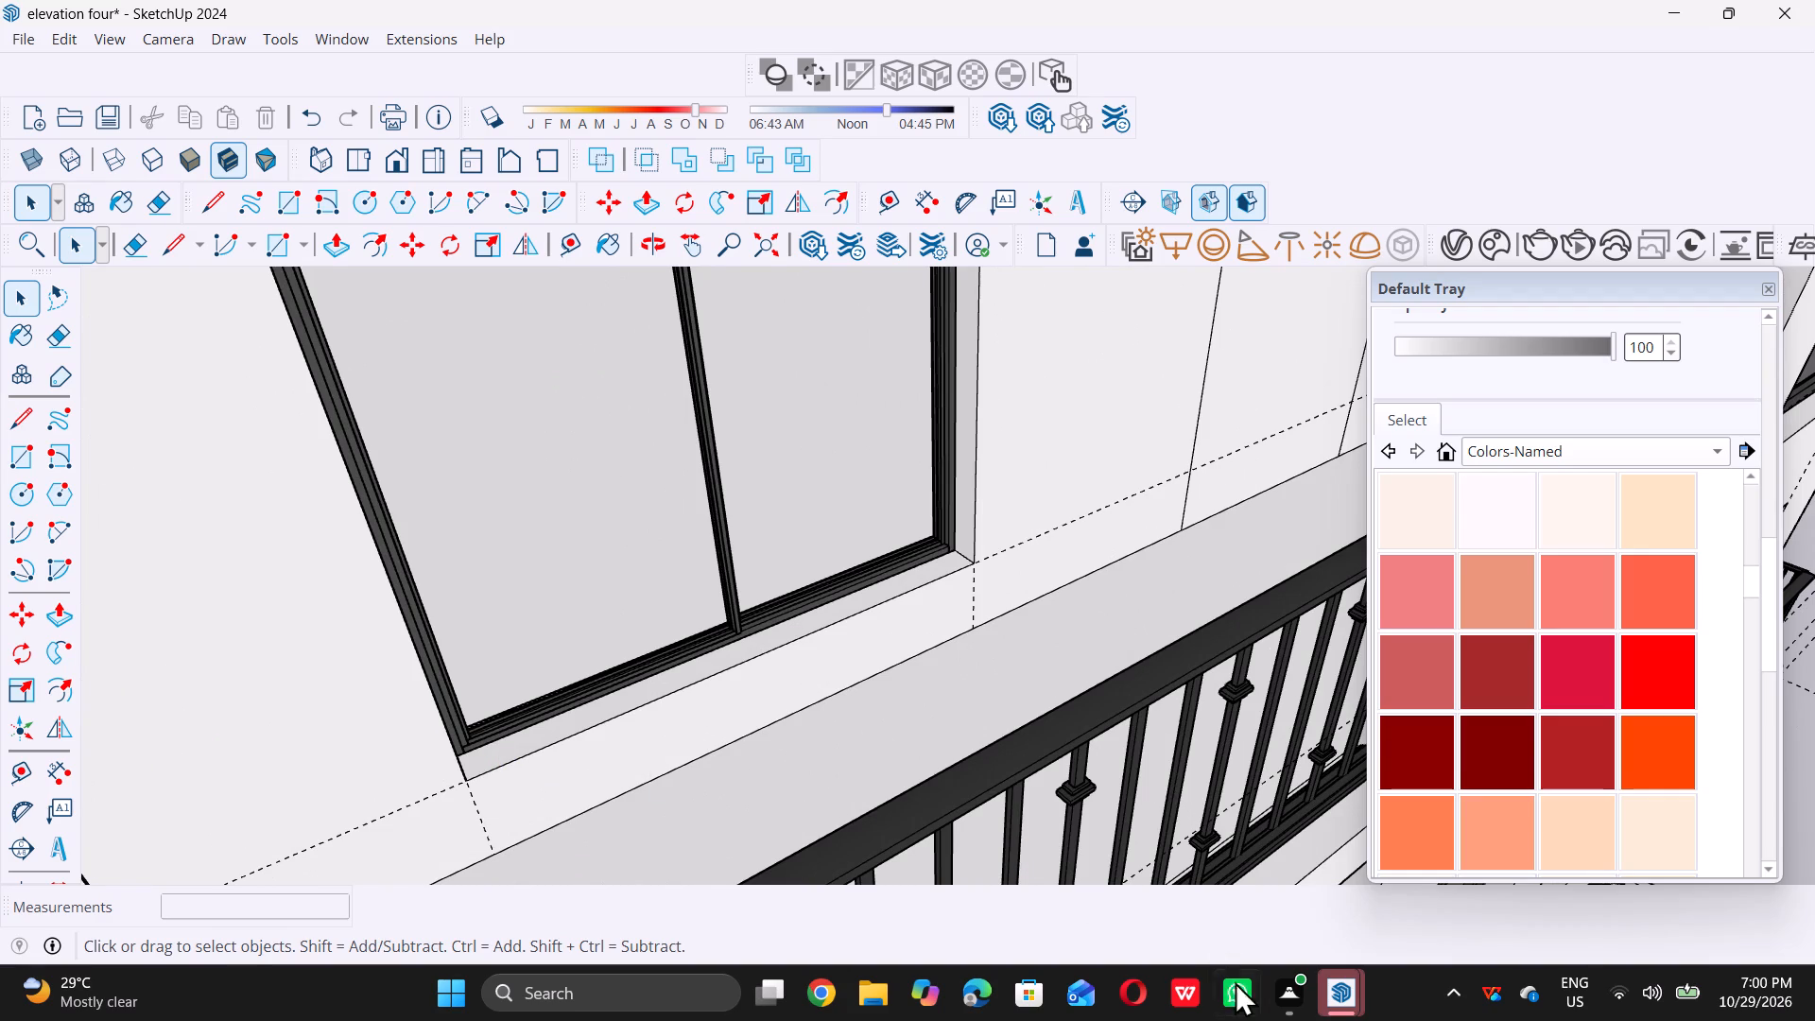
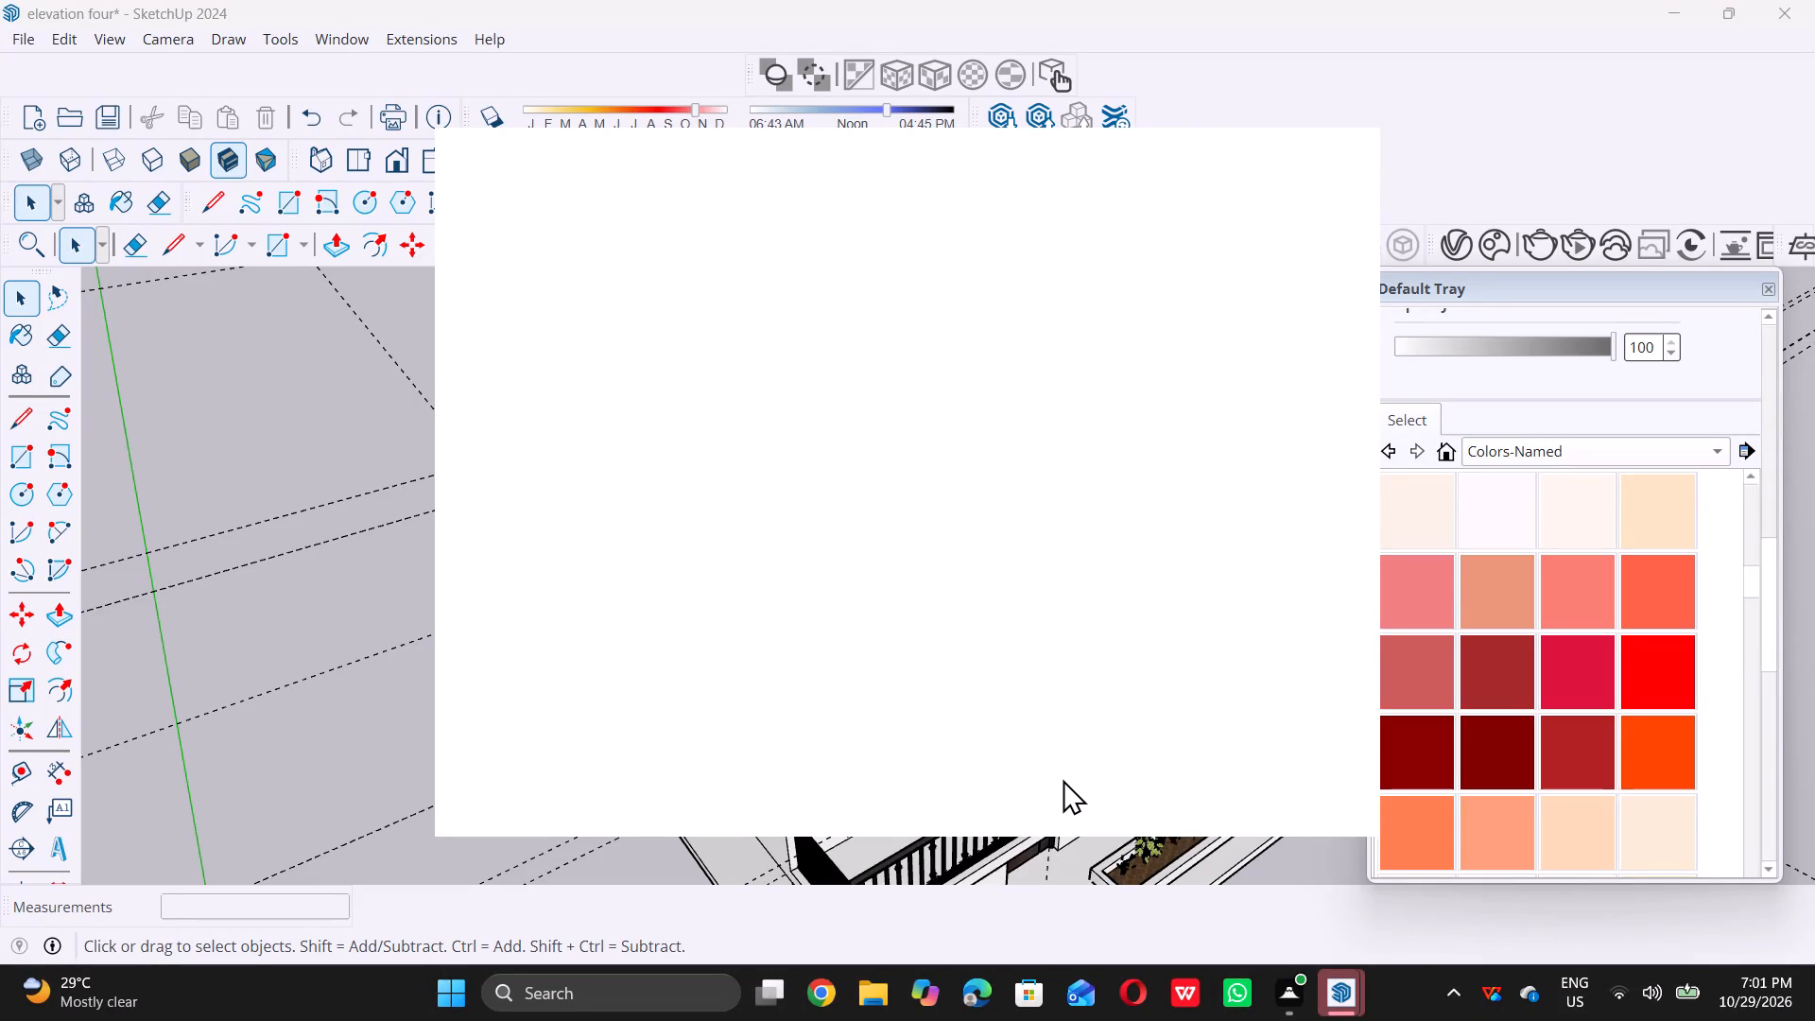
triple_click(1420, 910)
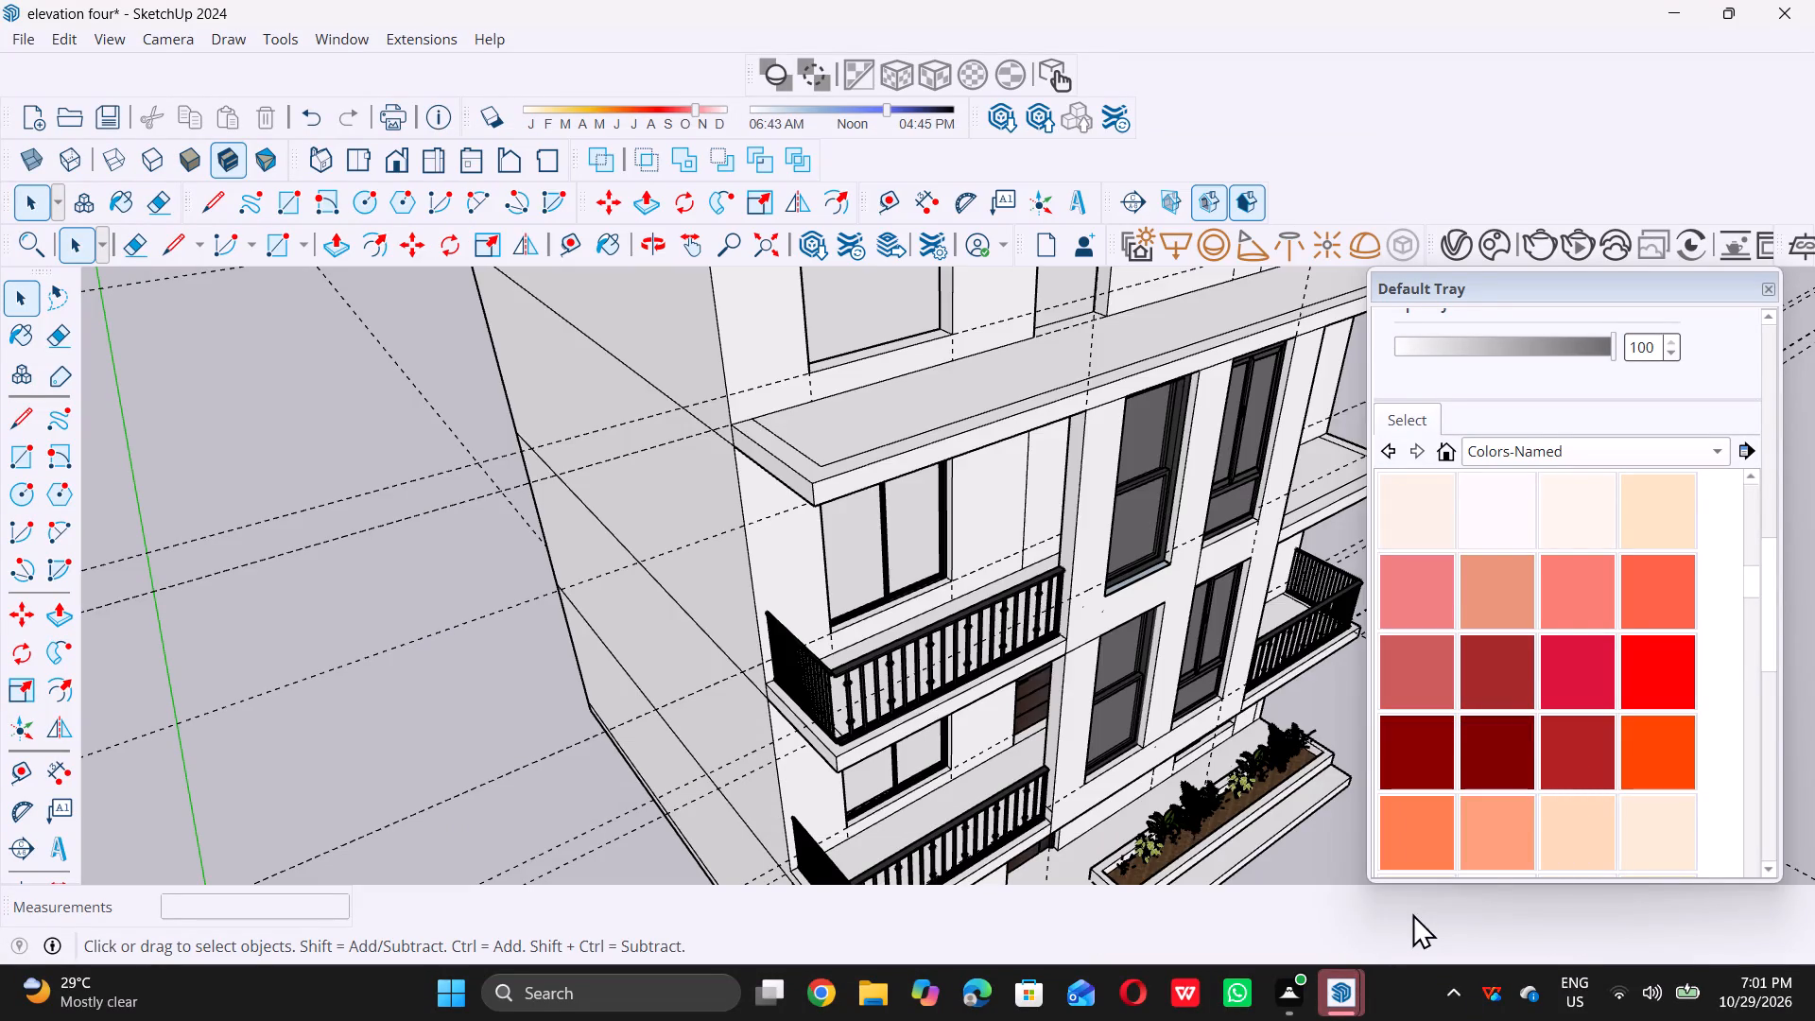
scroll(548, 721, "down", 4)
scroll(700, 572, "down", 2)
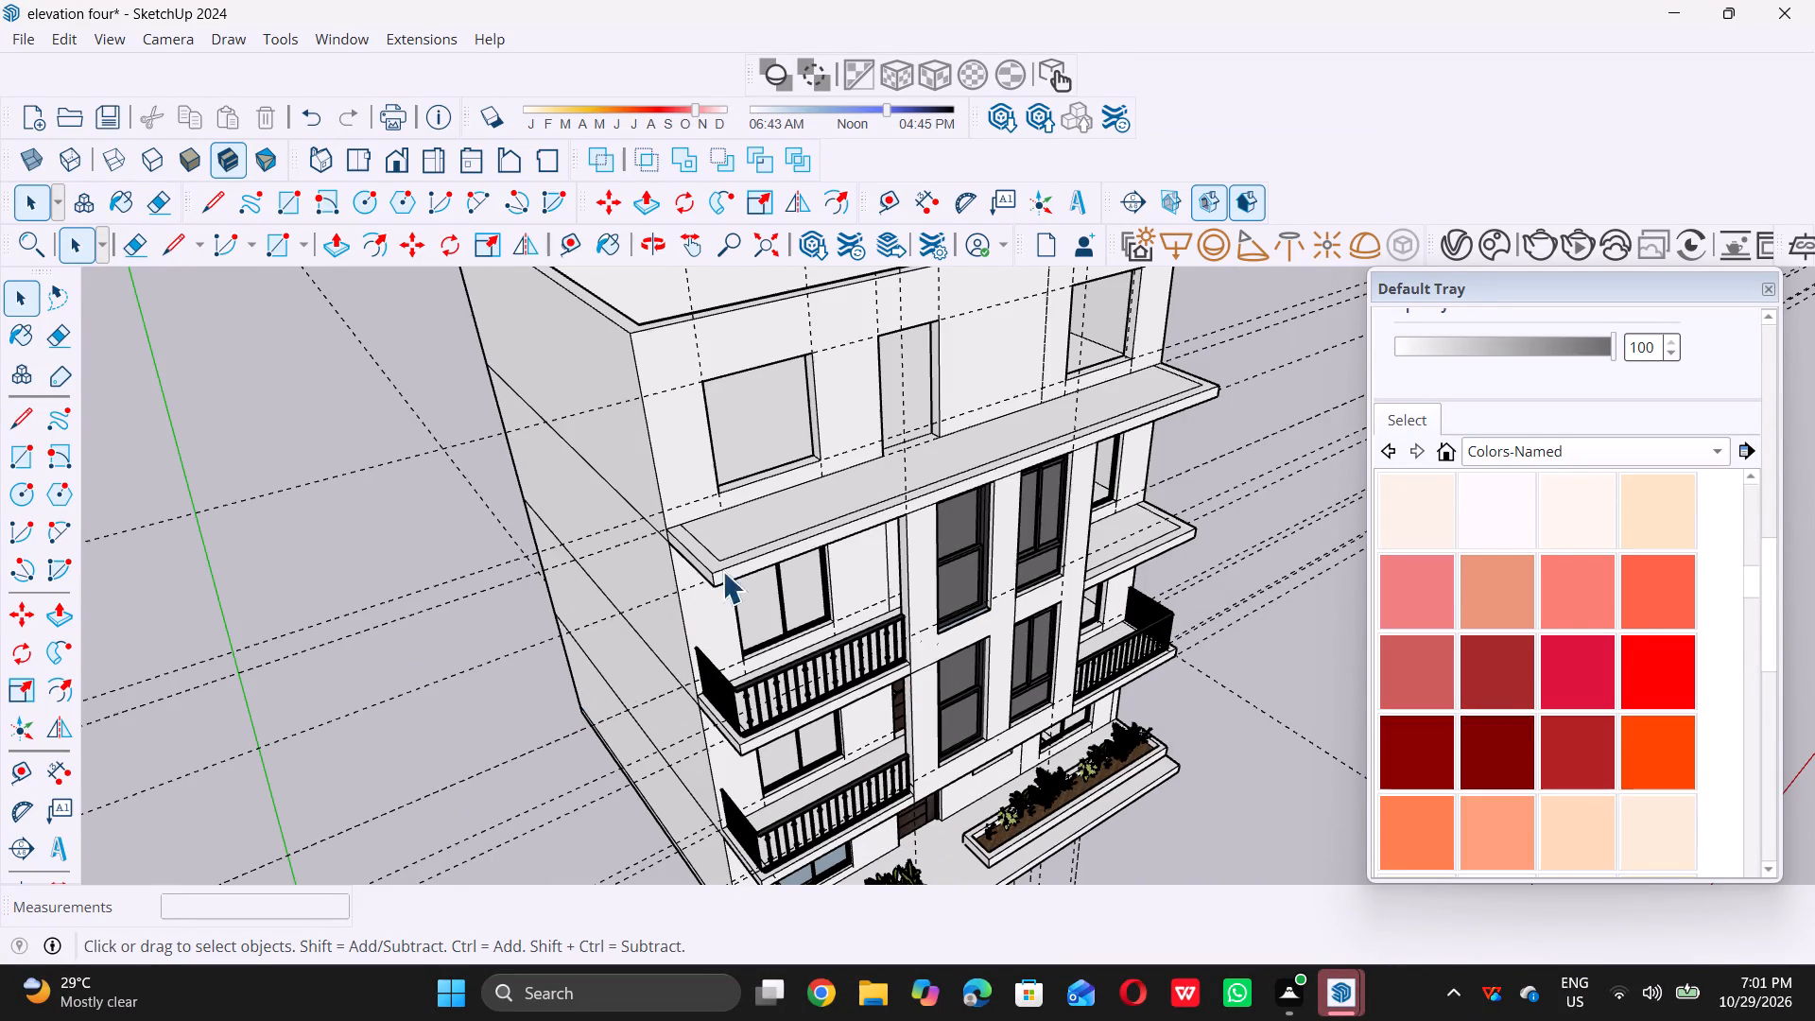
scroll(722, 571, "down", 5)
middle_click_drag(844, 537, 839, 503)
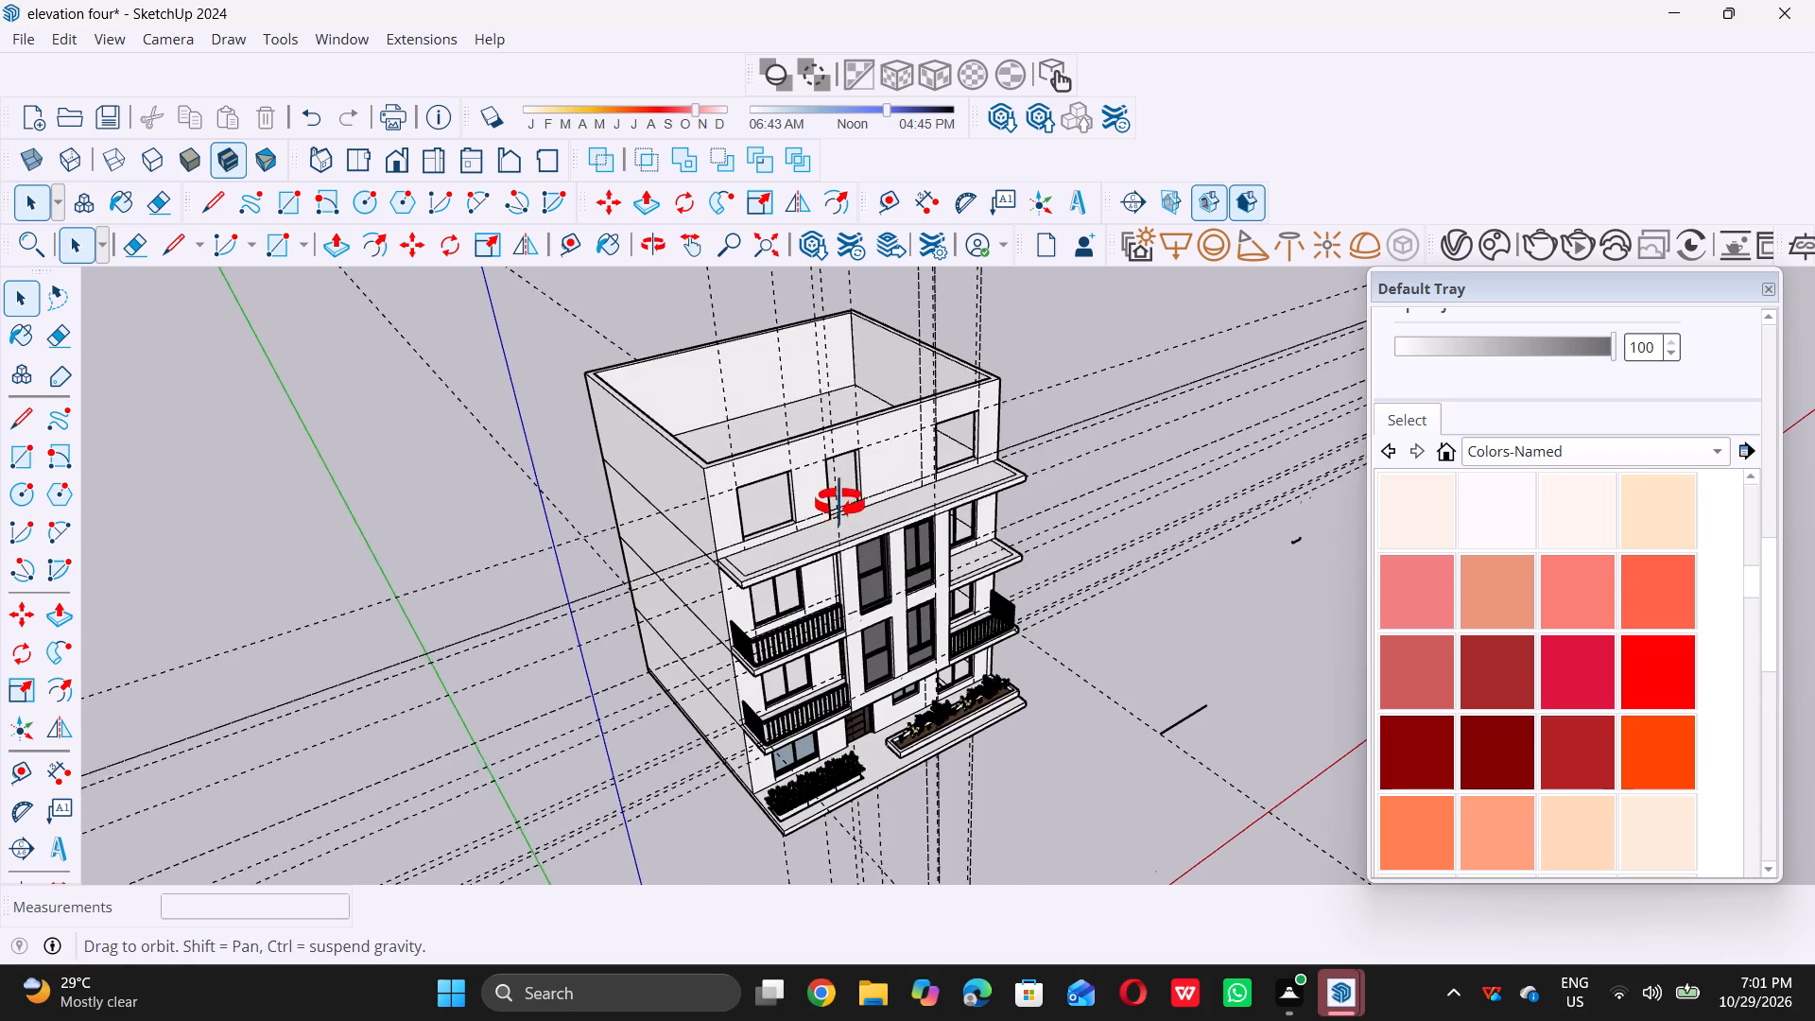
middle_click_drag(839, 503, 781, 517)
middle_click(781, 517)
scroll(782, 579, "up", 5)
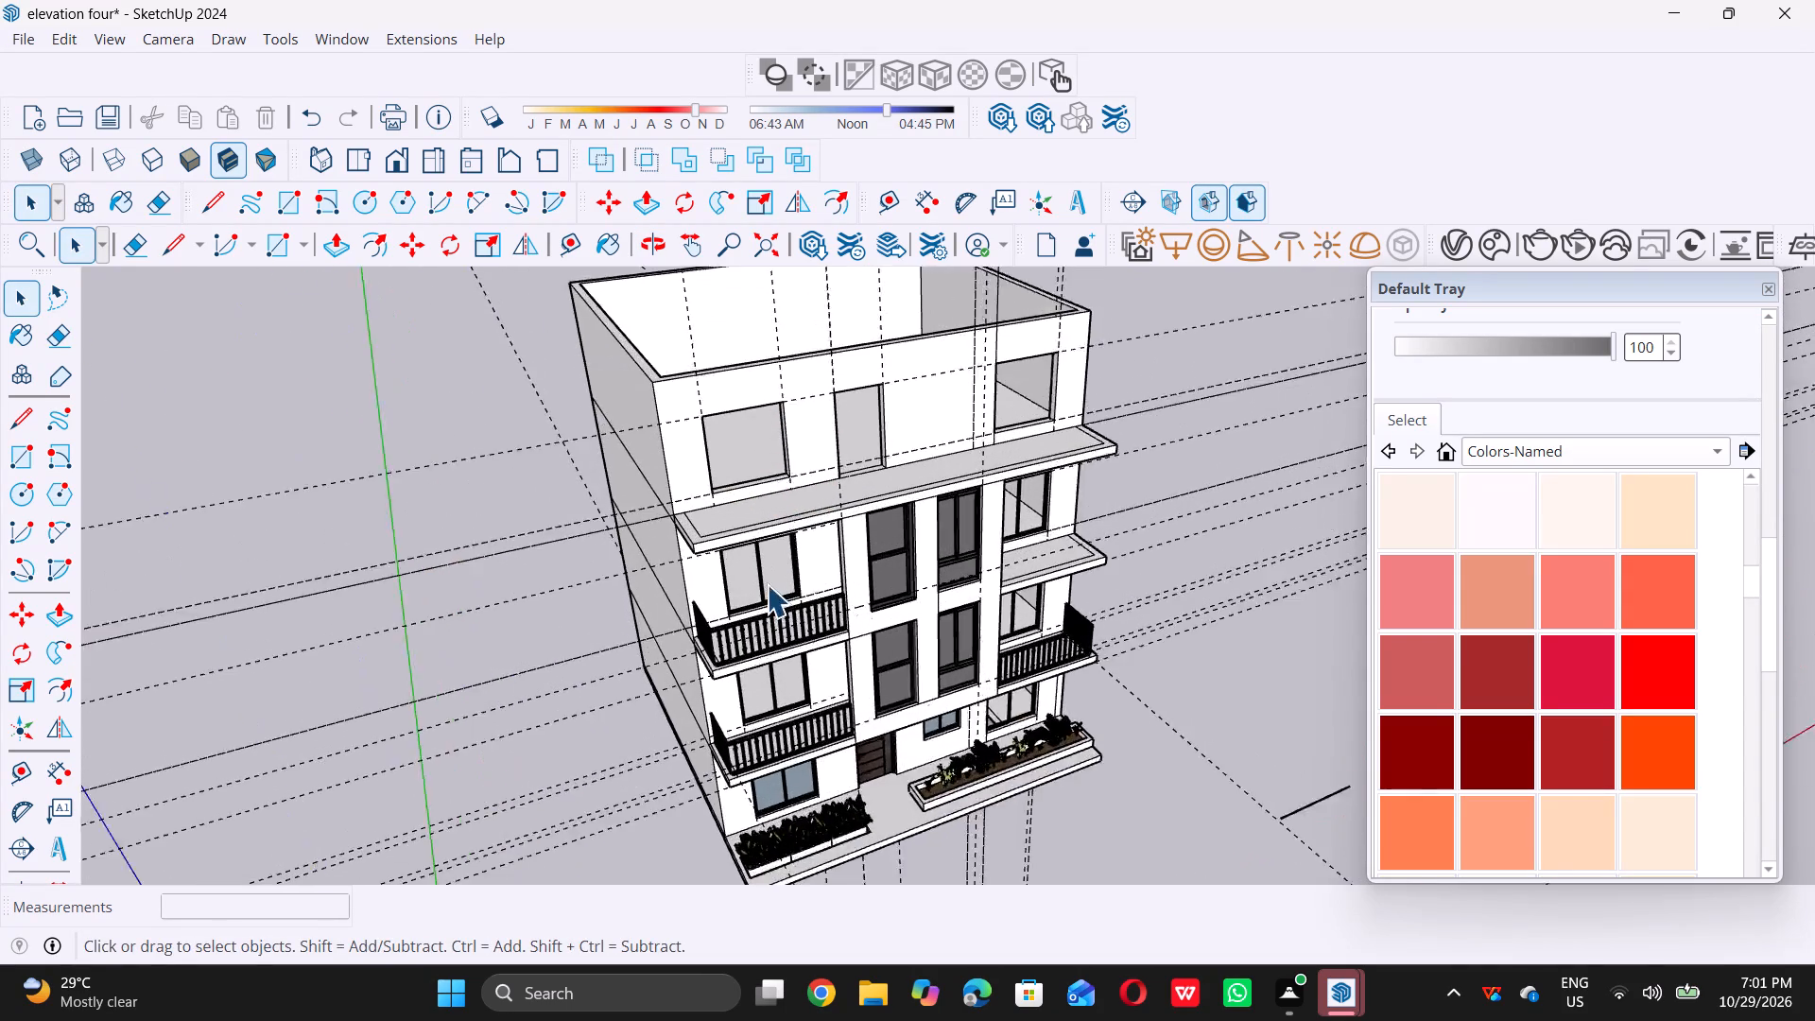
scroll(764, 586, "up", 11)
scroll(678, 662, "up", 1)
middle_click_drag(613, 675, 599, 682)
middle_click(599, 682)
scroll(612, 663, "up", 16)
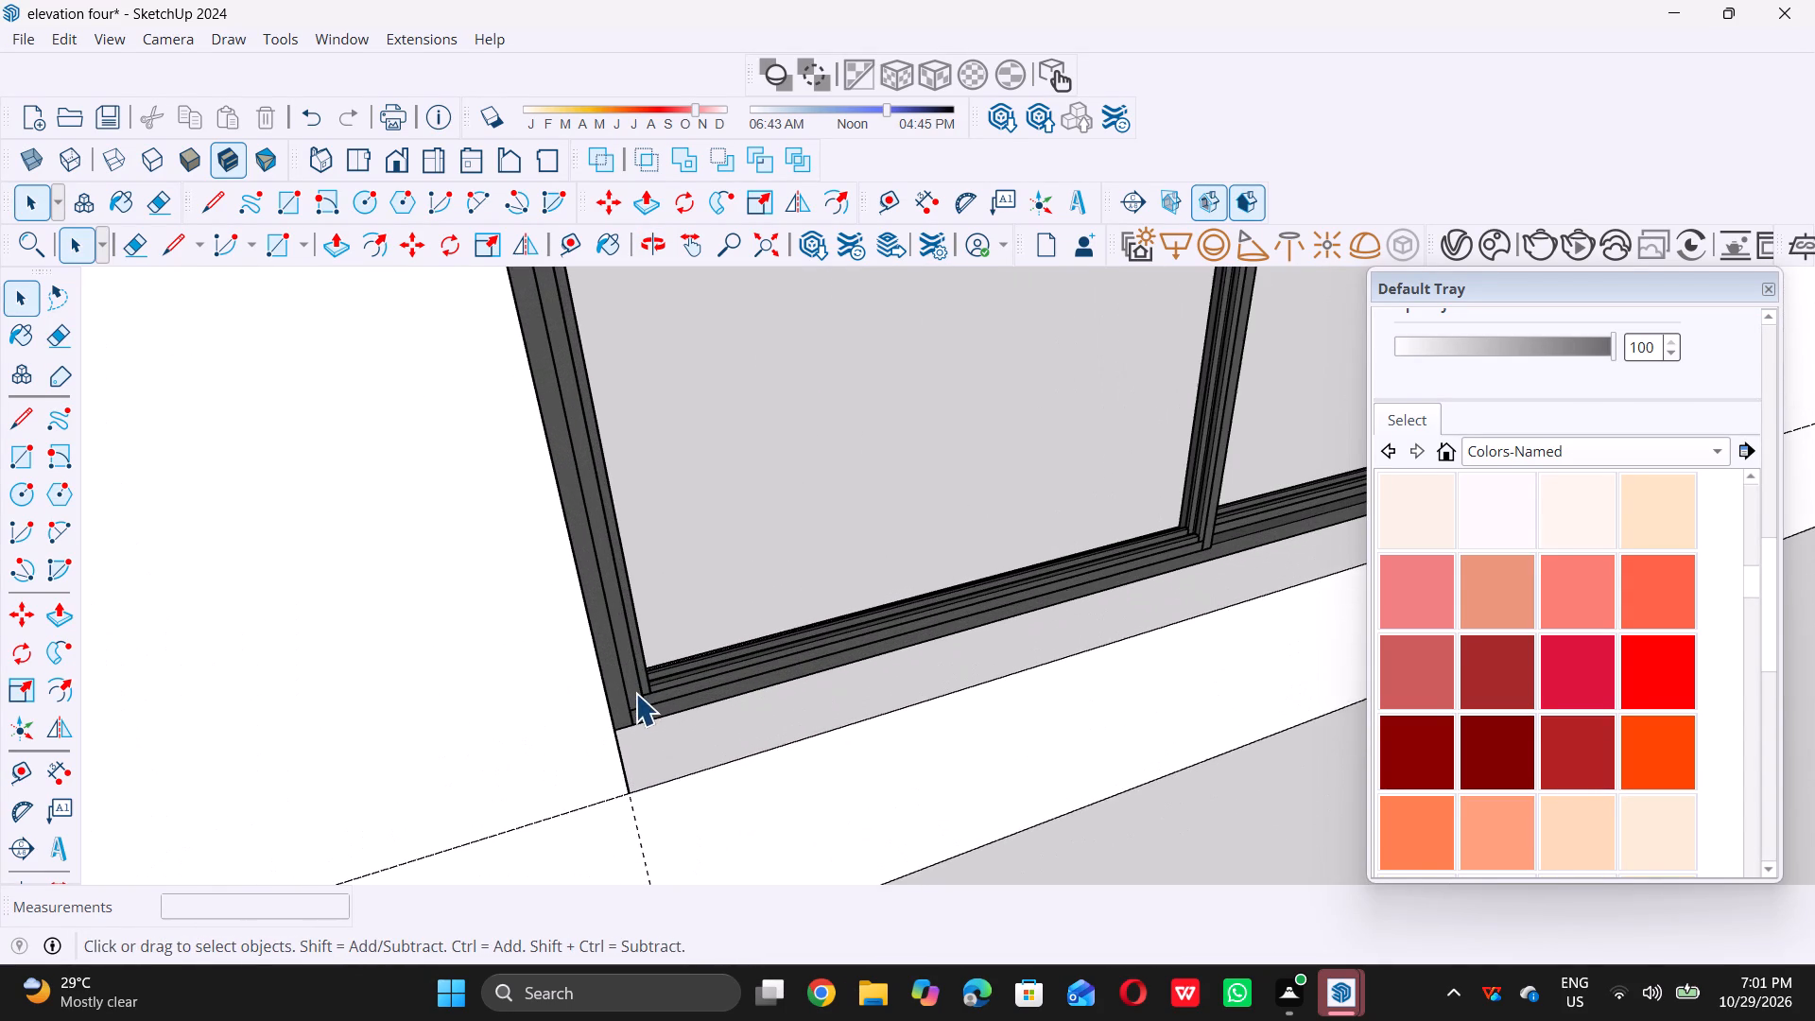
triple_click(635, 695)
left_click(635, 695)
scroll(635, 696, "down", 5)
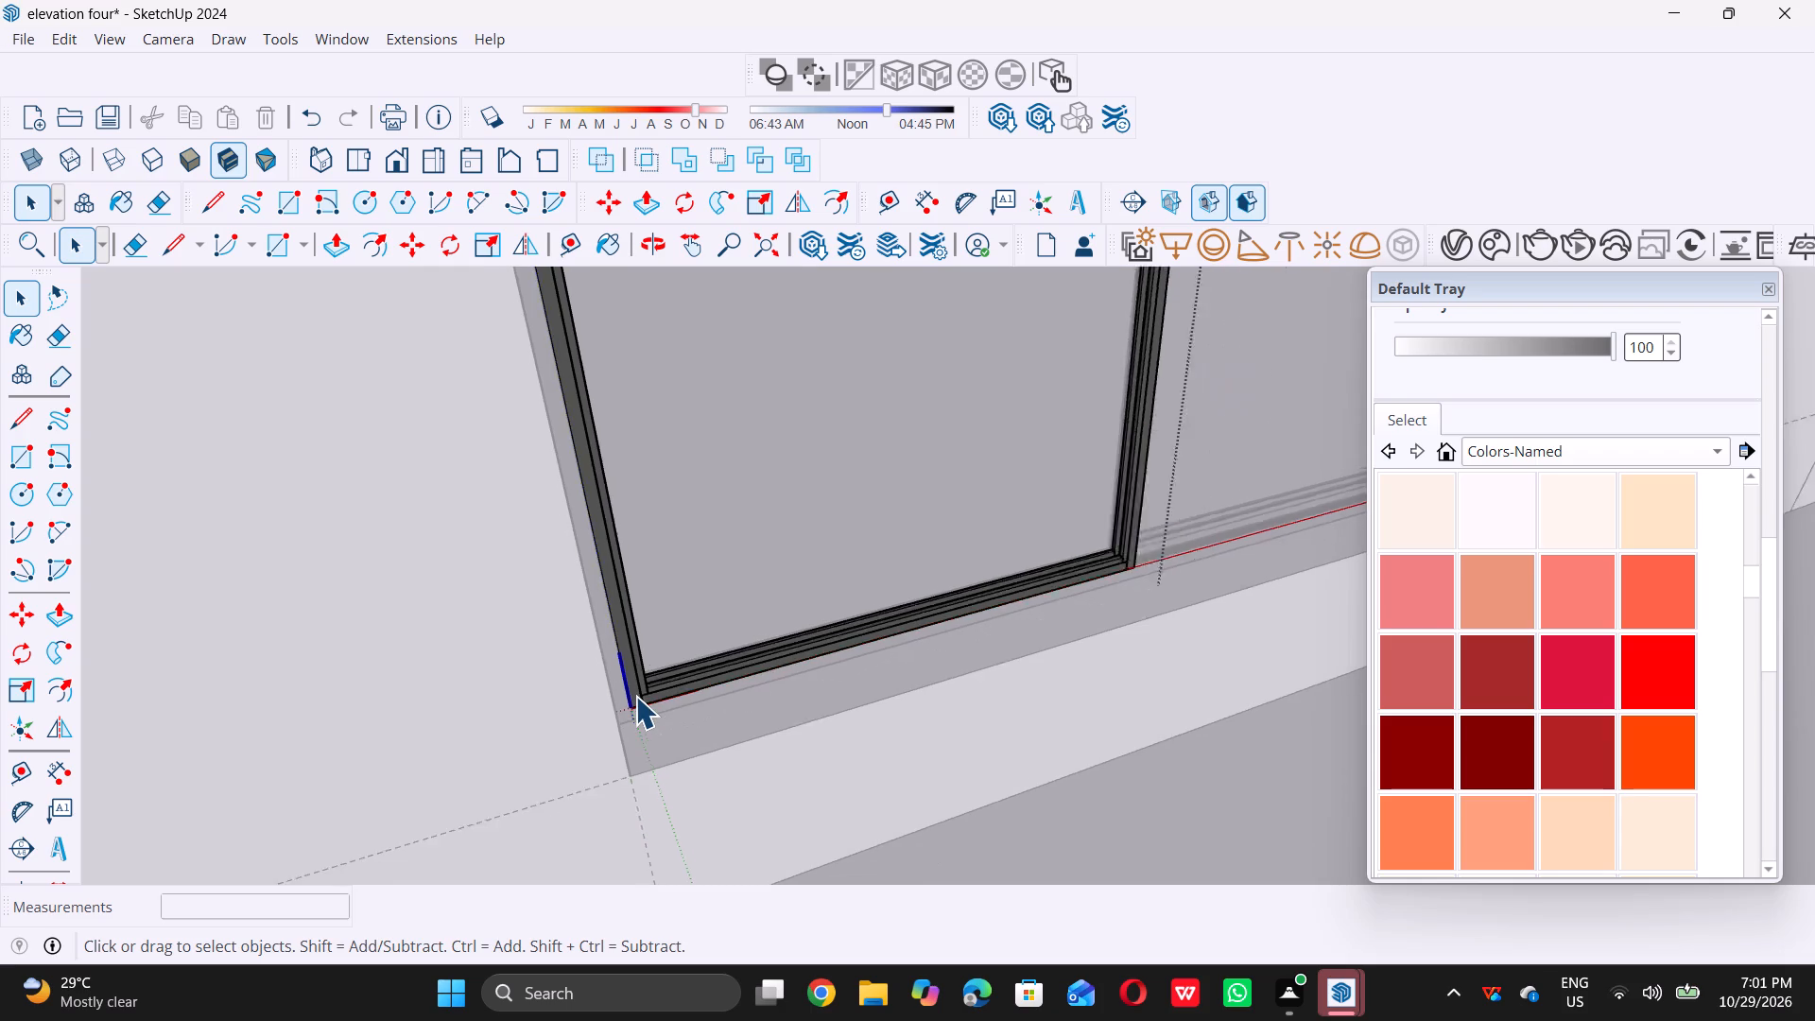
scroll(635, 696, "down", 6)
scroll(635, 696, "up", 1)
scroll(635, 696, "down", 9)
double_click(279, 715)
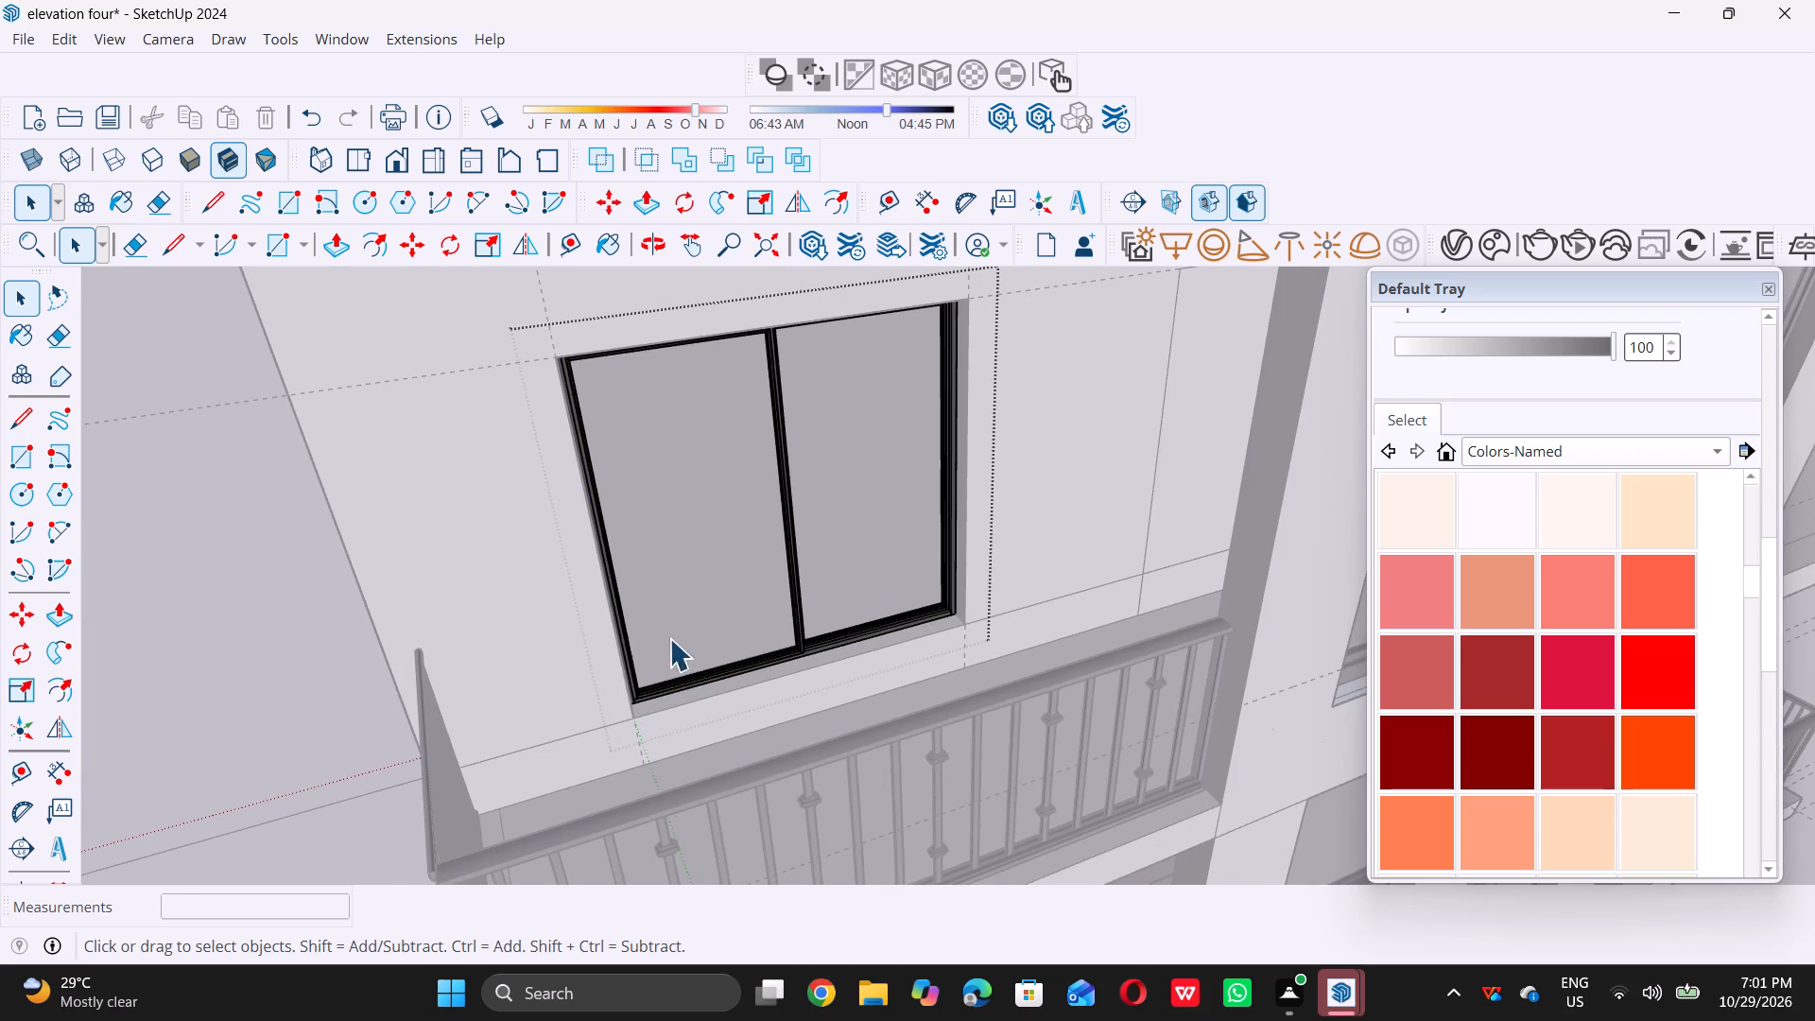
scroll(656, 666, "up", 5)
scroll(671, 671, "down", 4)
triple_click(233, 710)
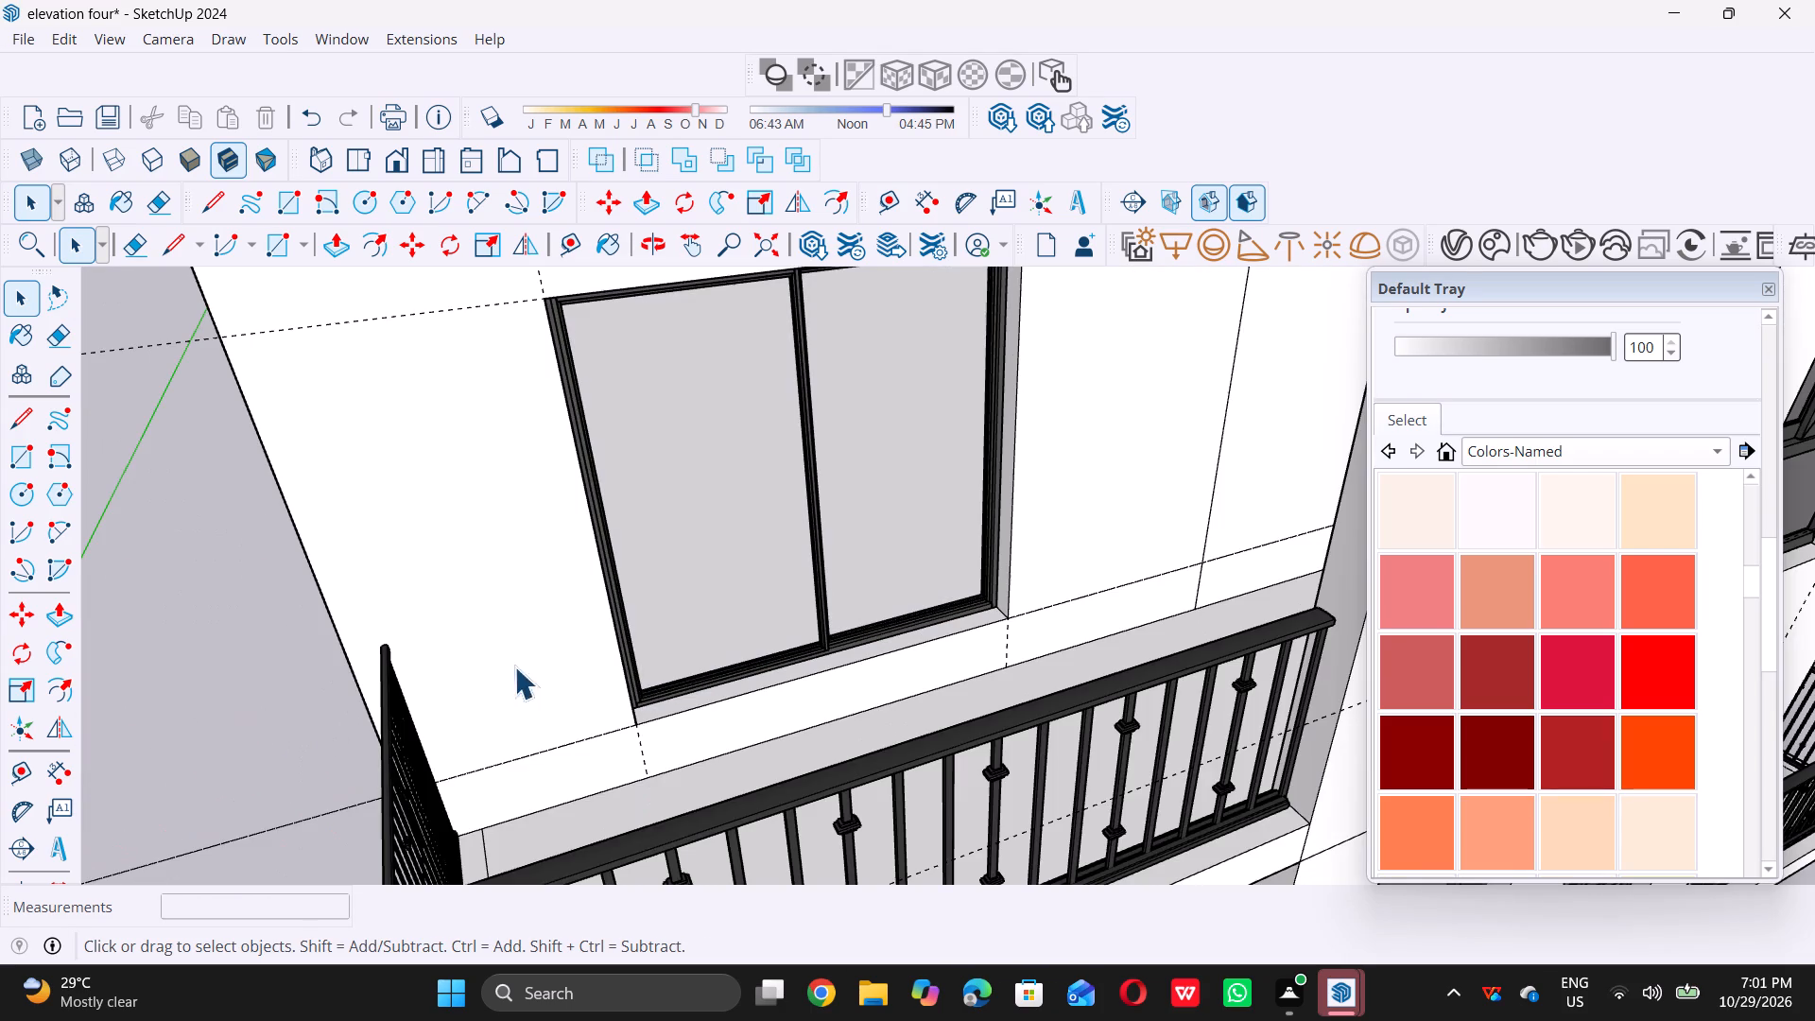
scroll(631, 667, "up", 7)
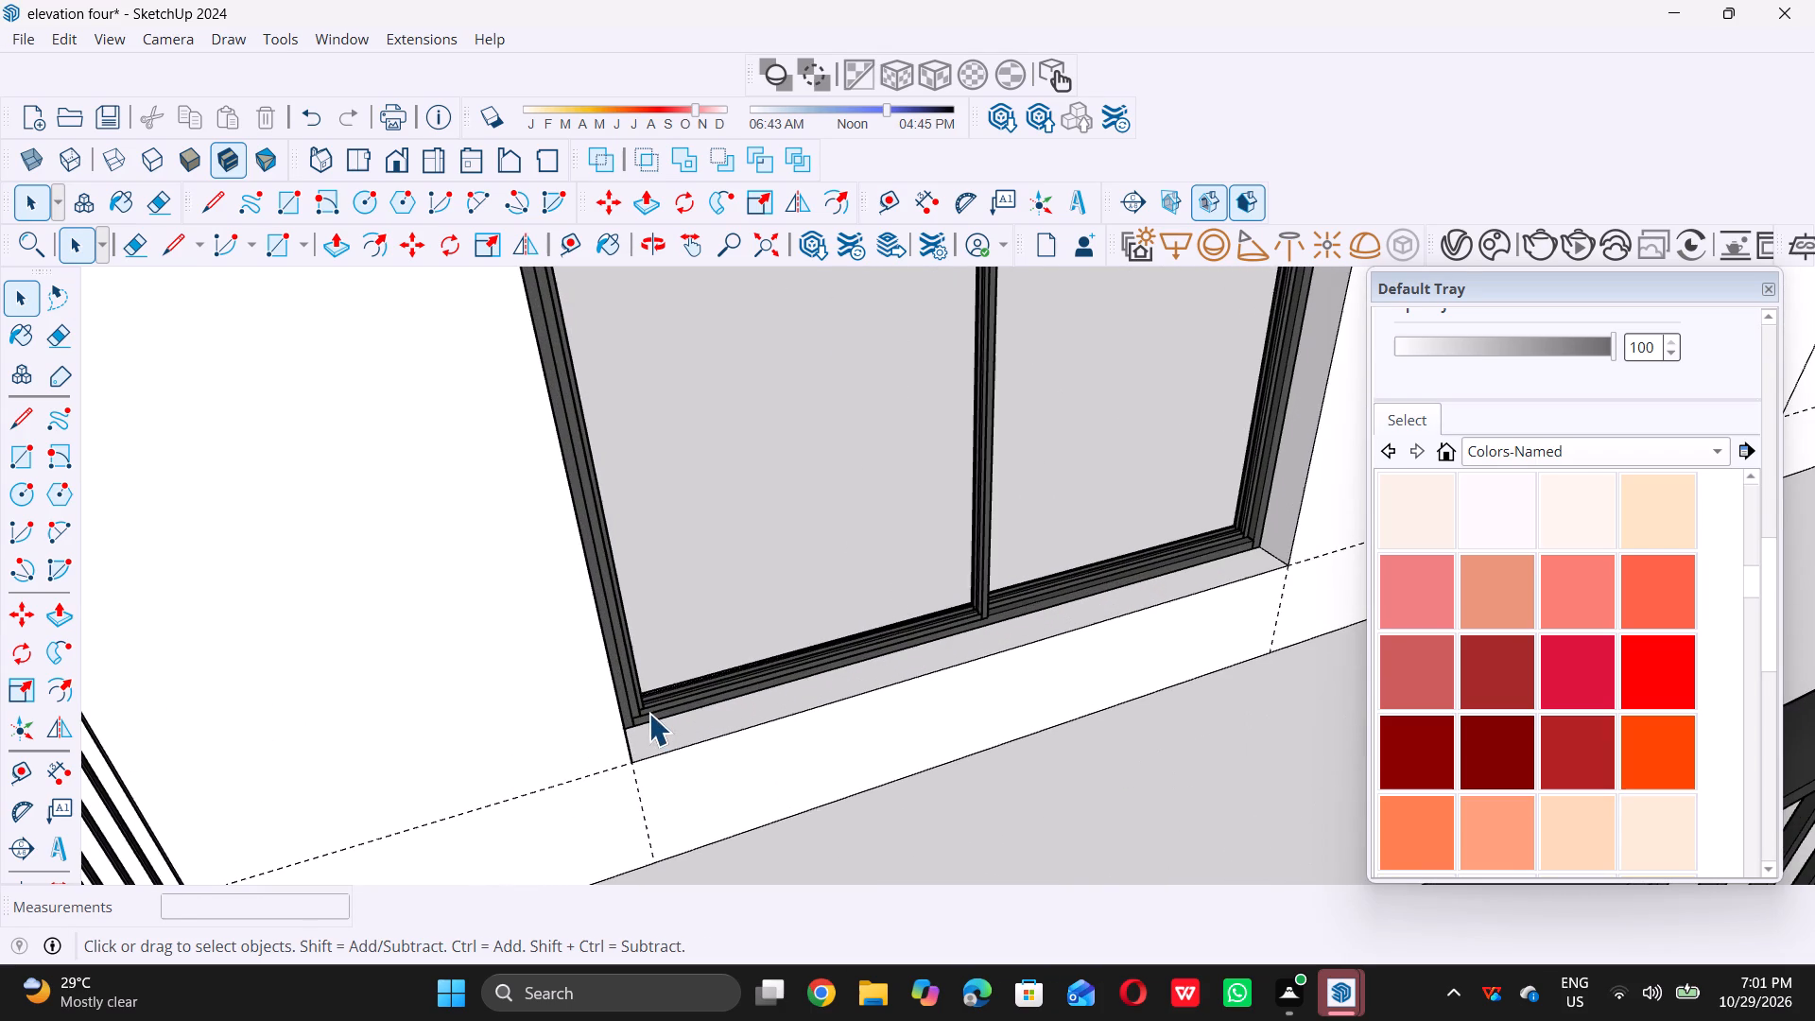
Select the top-floor sliding window behind the balcony and try to start a Move copy from its lower outer corner.
left_click(648, 713)
key("m")
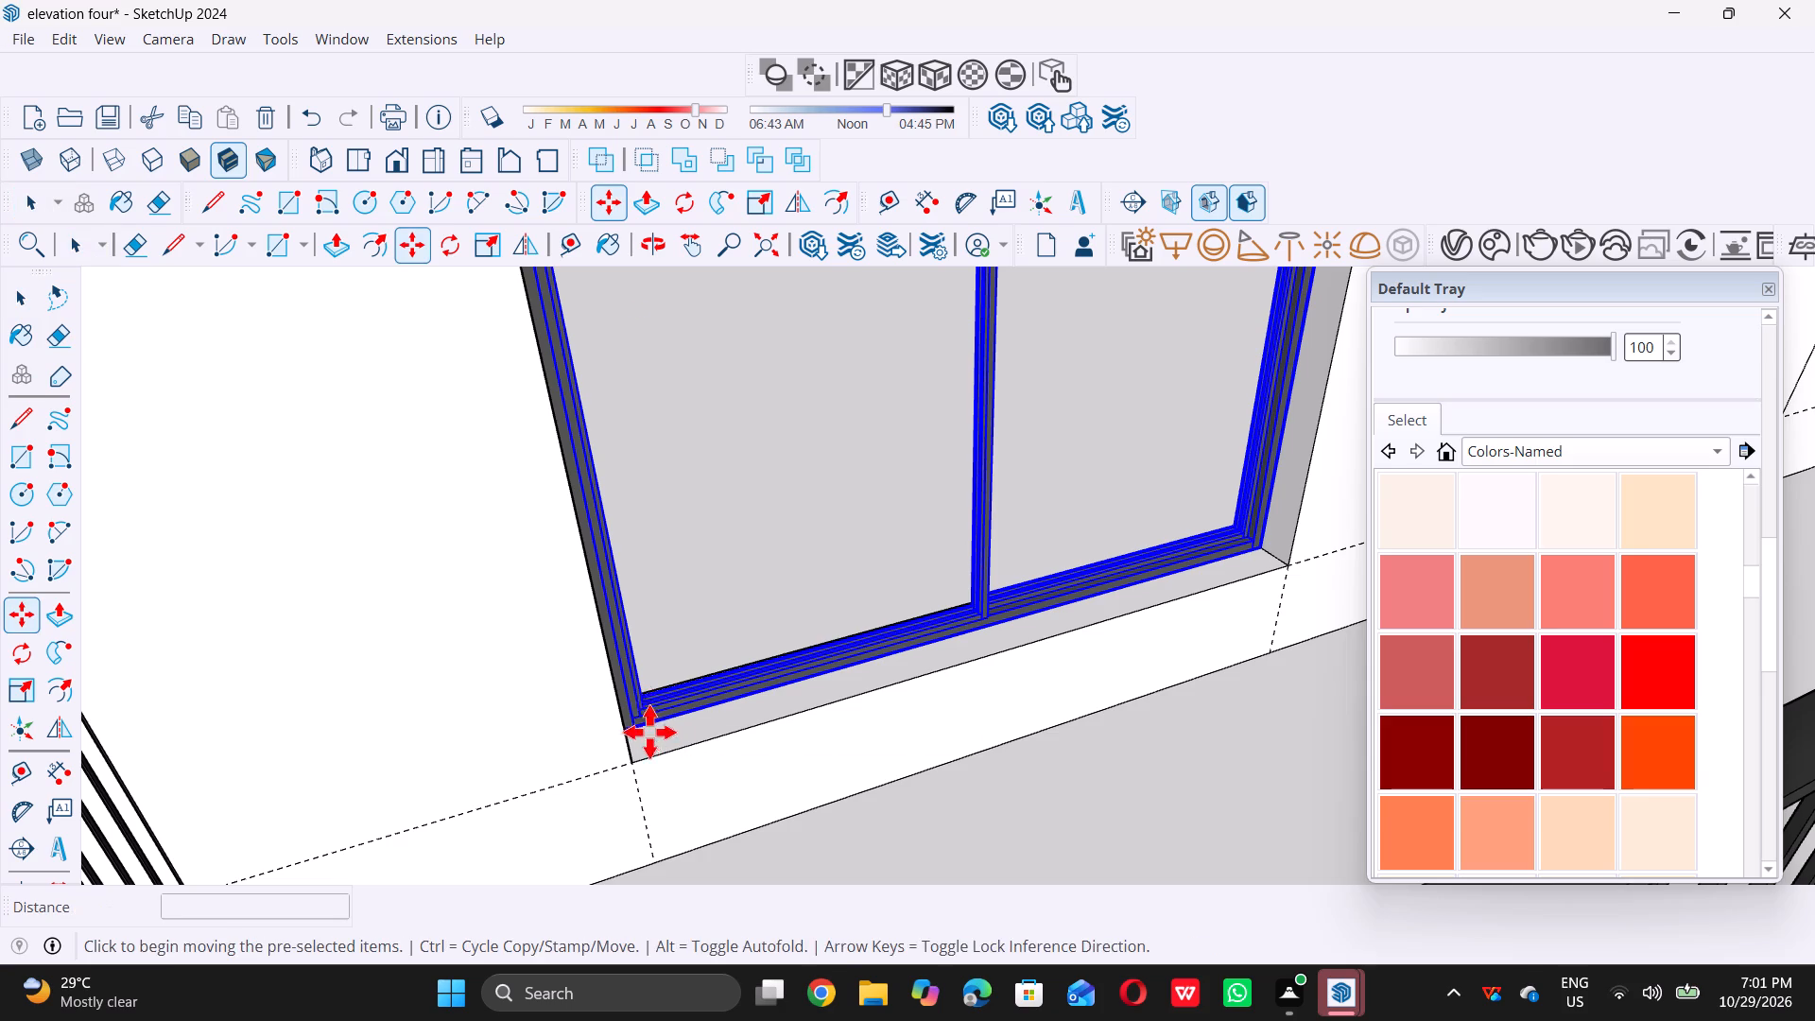
middle_click_drag(653, 735, 584, 745)
scroll(596, 727, "up", 6)
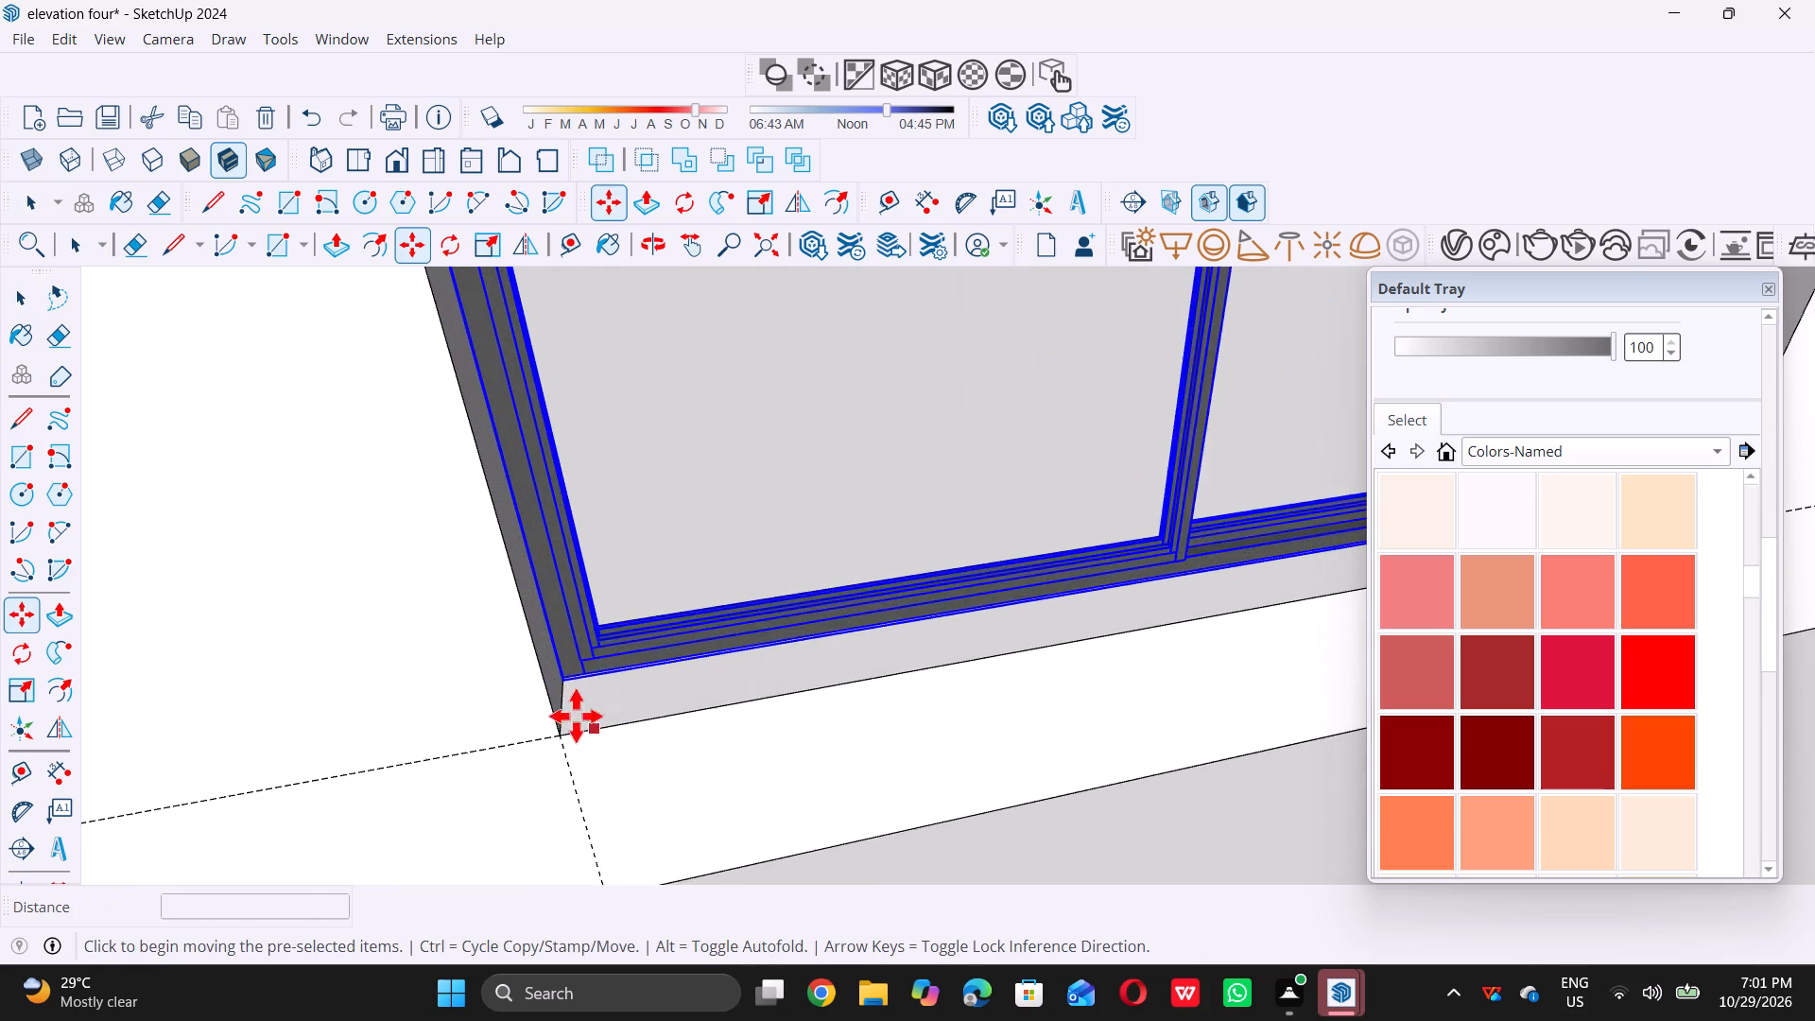
scroll(576, 715, "up", 14)
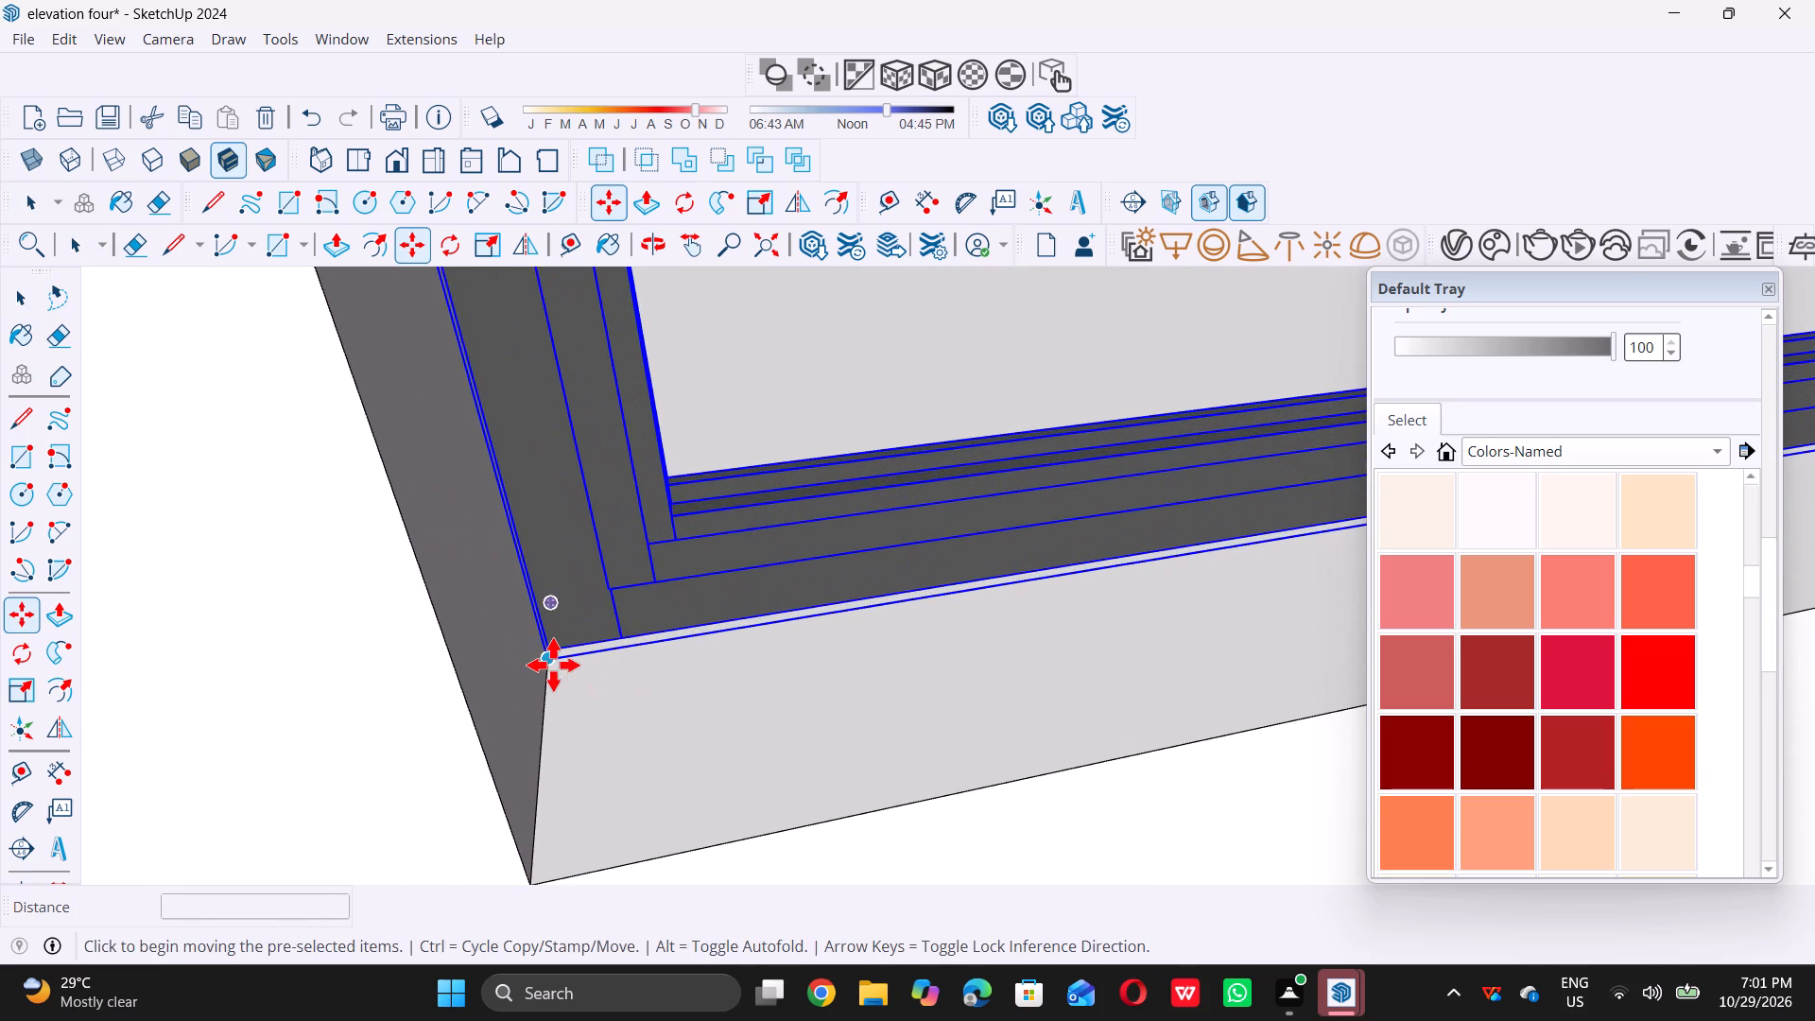
triple_click(551, 663)
left_click(551, 661)
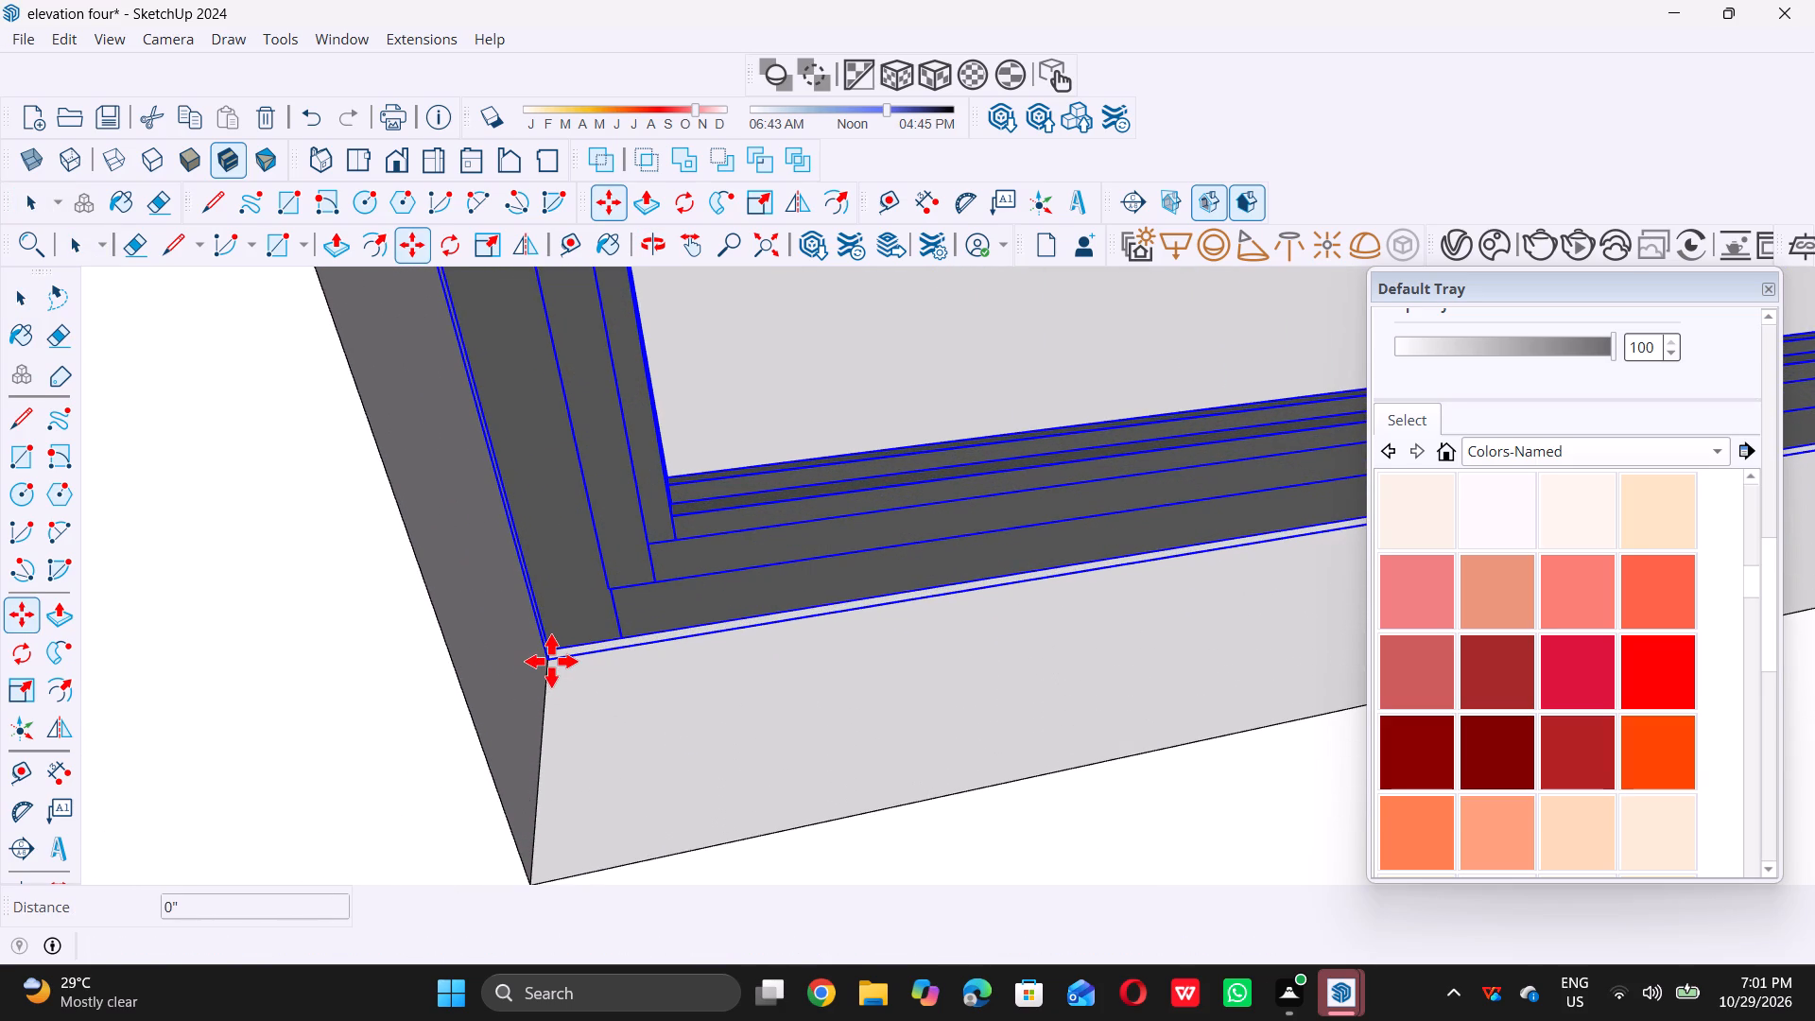
scroll(551, 661, "down", 13)
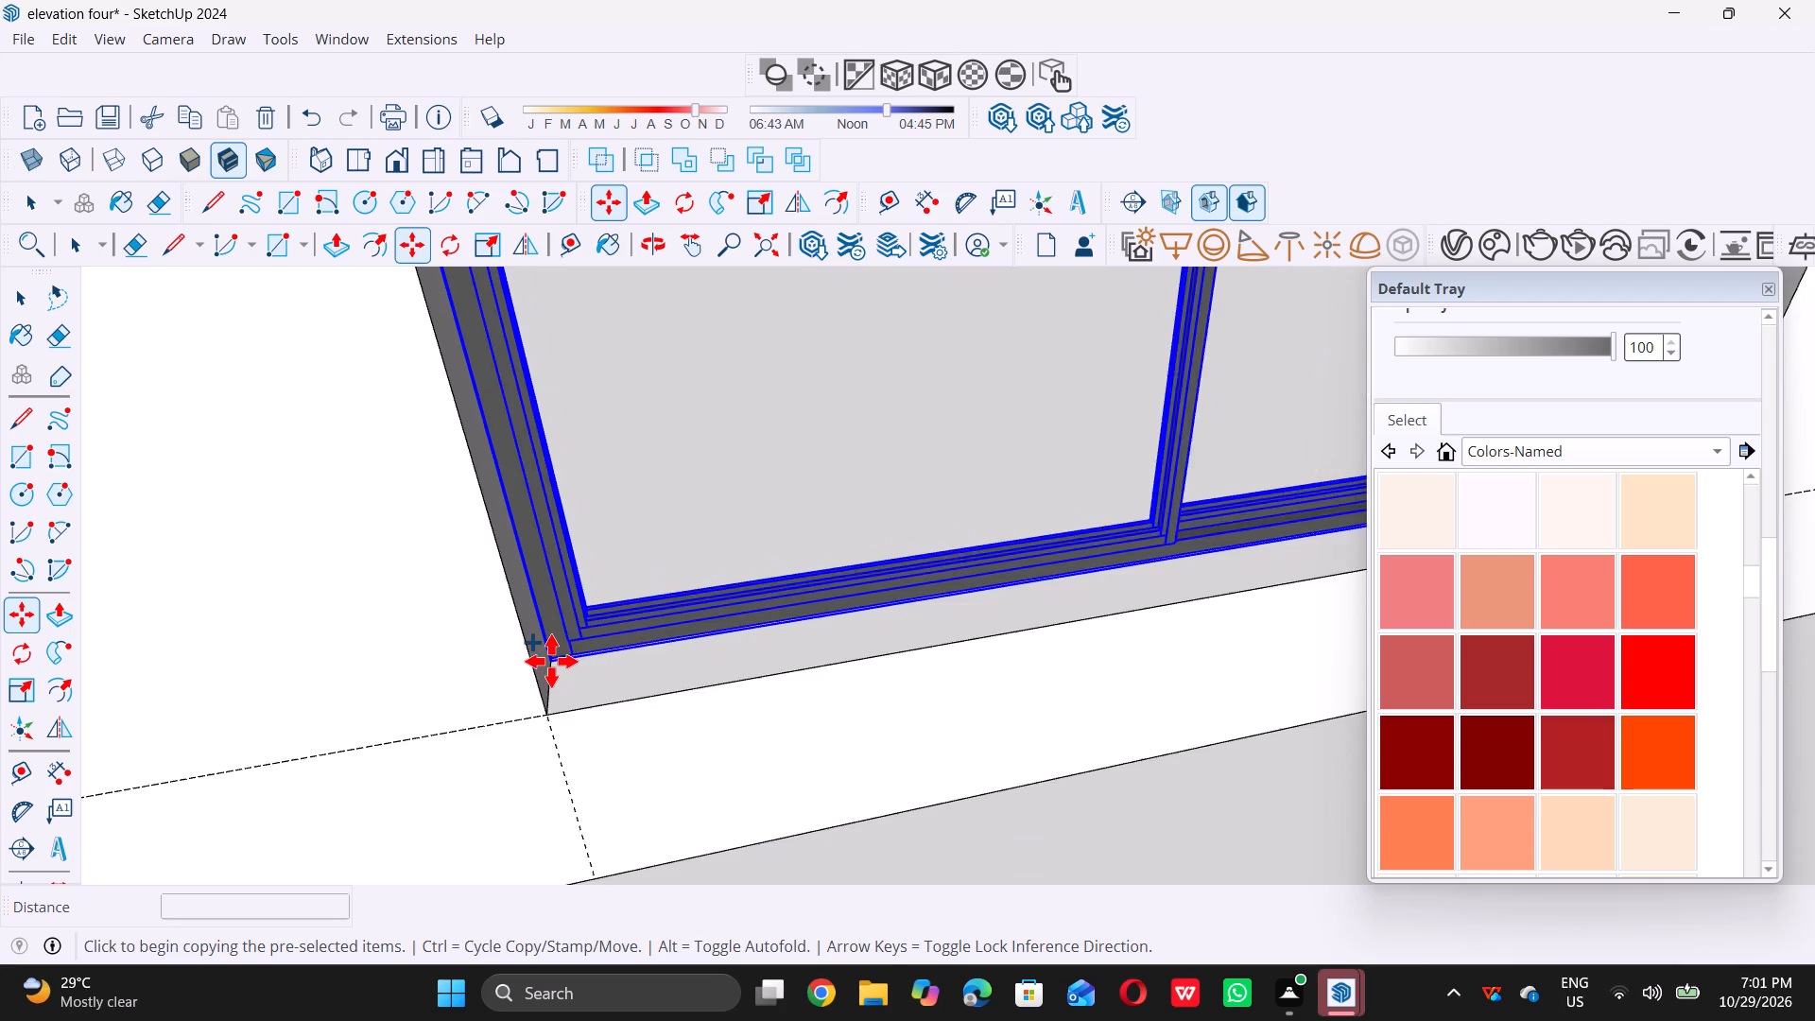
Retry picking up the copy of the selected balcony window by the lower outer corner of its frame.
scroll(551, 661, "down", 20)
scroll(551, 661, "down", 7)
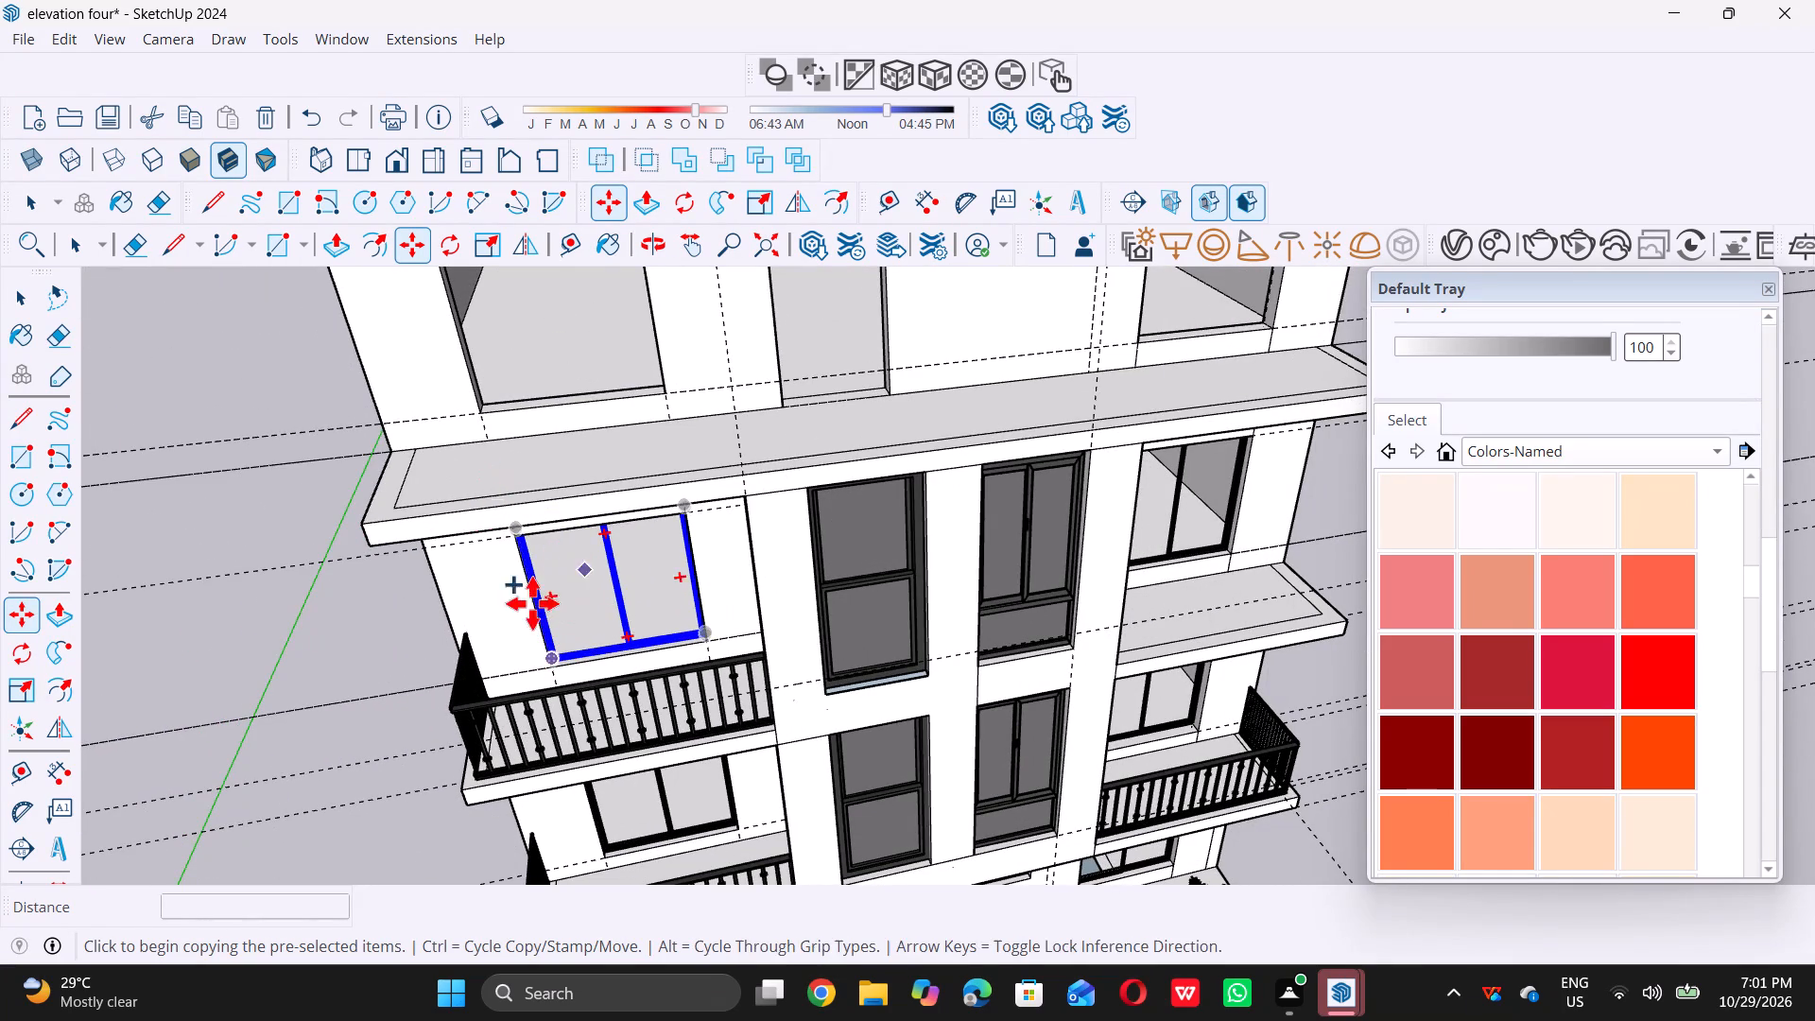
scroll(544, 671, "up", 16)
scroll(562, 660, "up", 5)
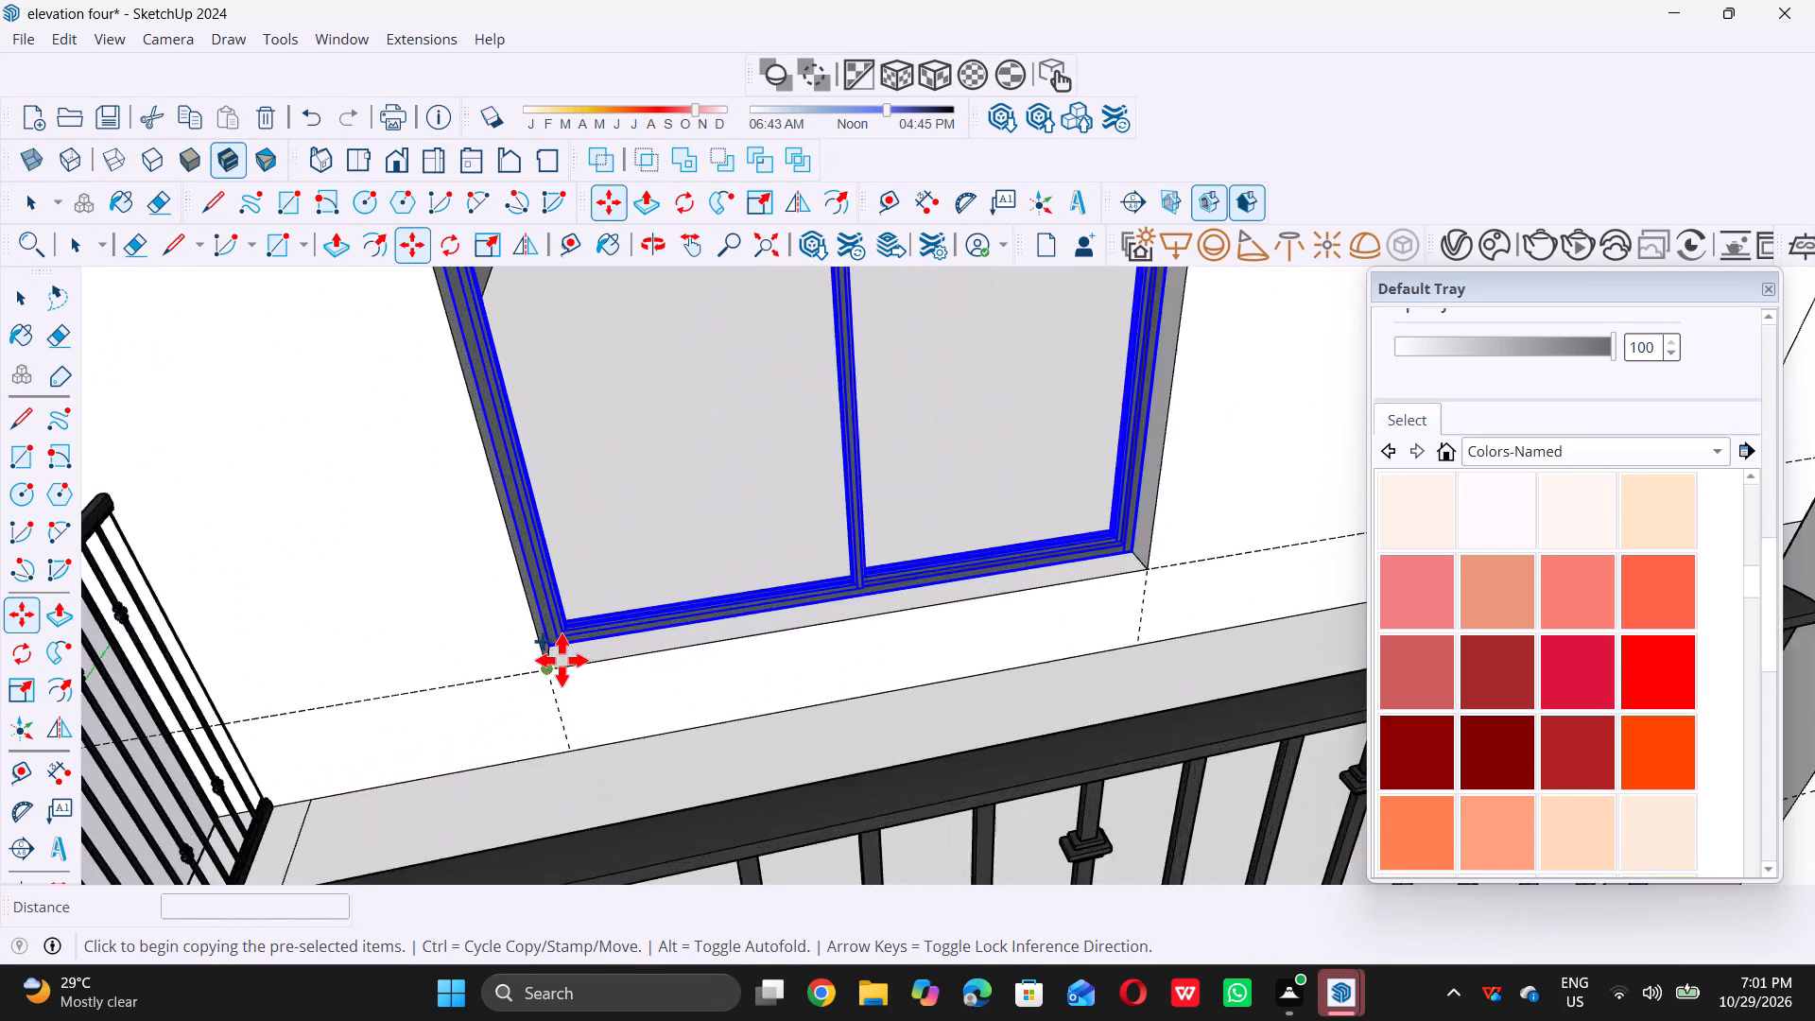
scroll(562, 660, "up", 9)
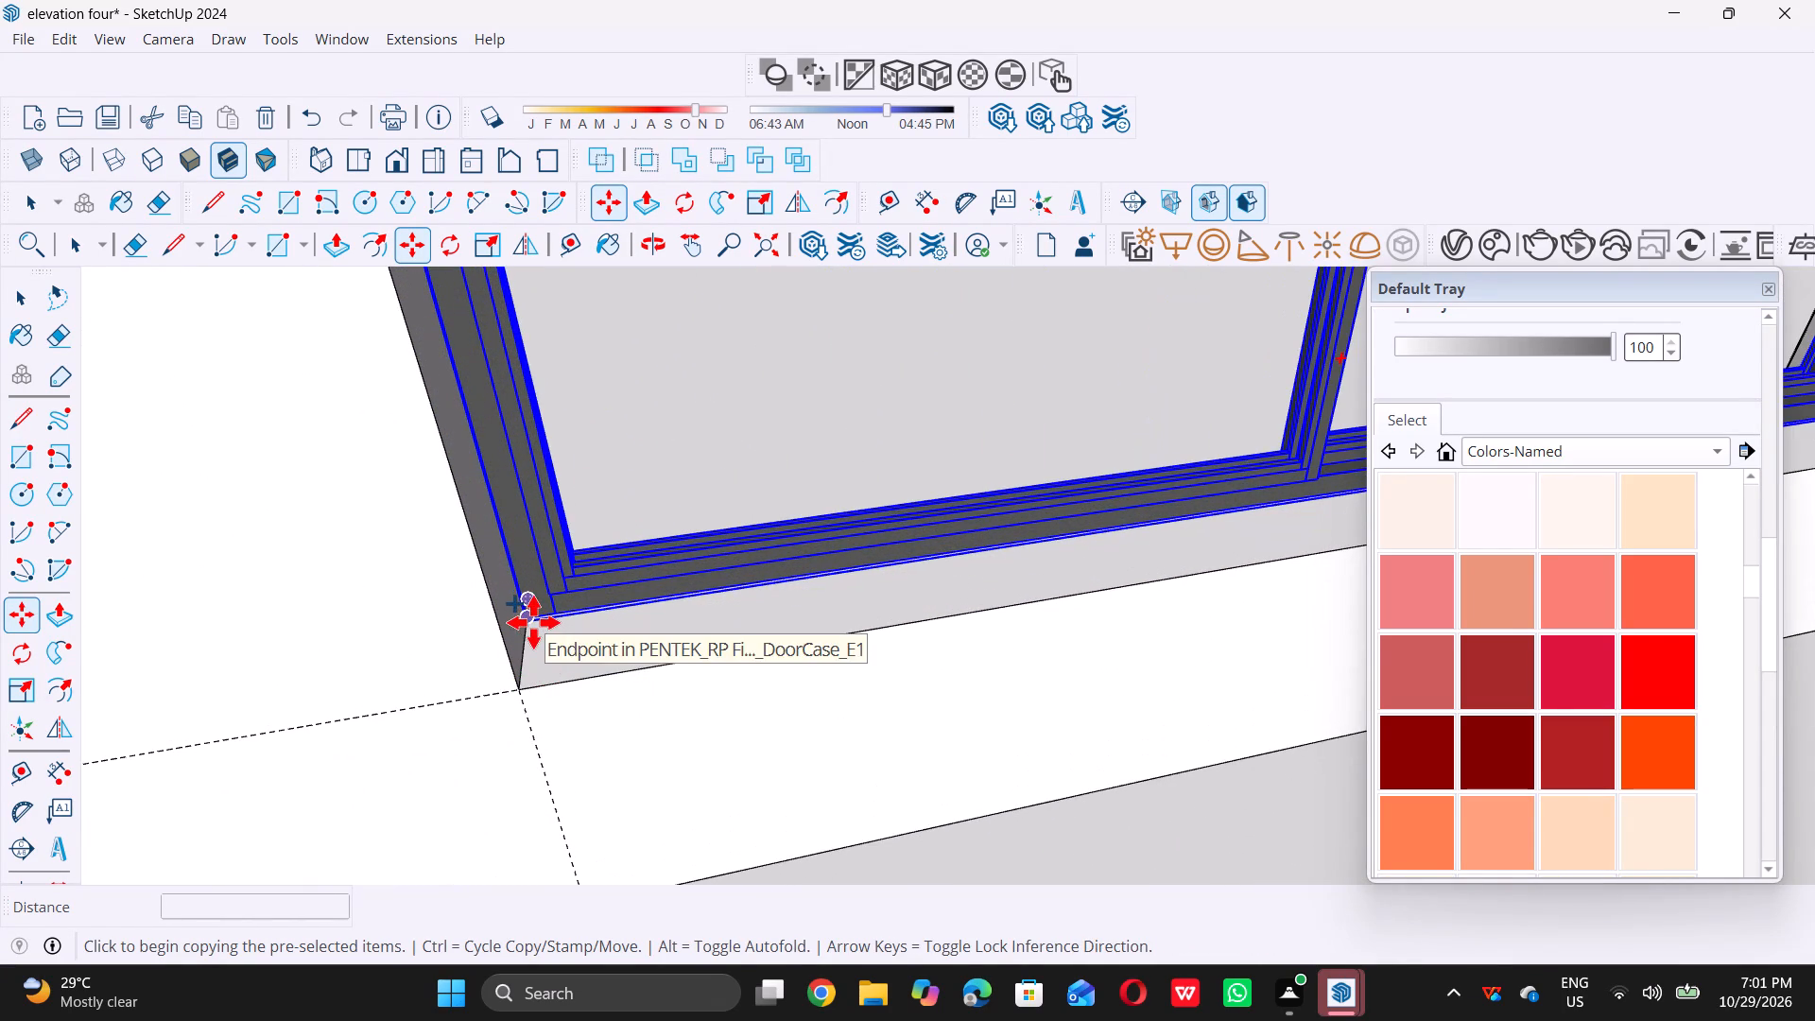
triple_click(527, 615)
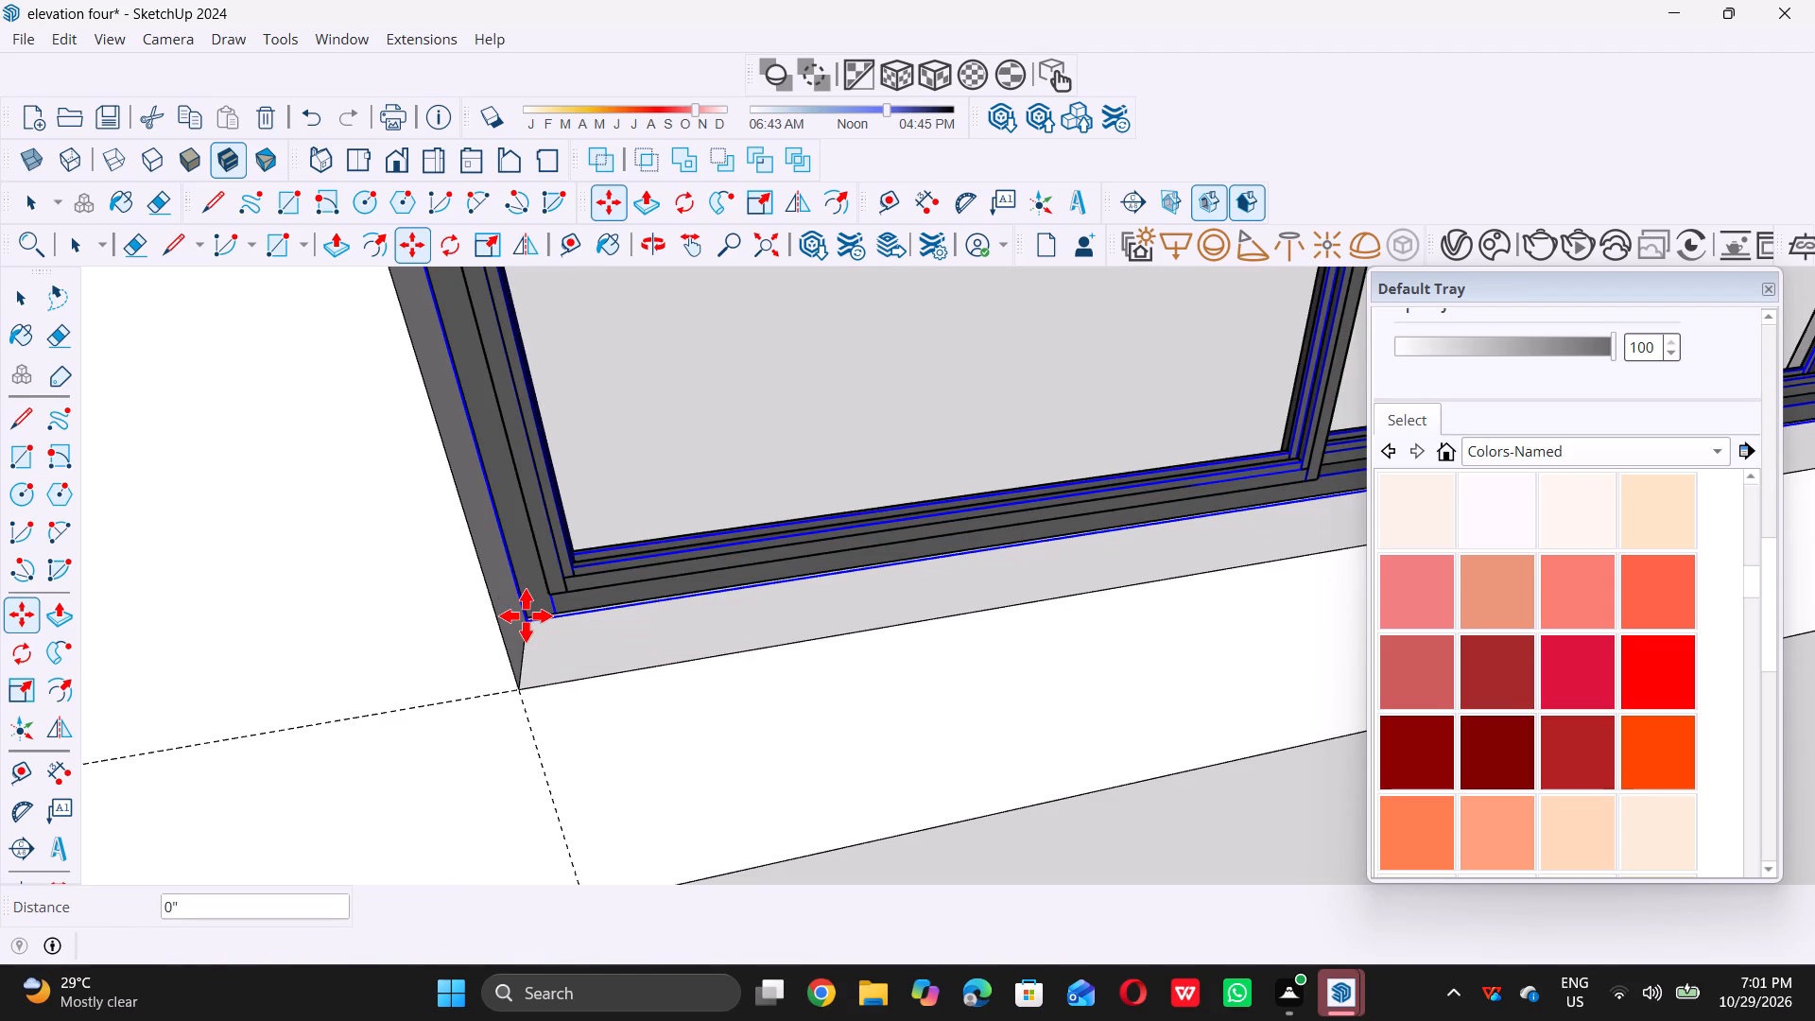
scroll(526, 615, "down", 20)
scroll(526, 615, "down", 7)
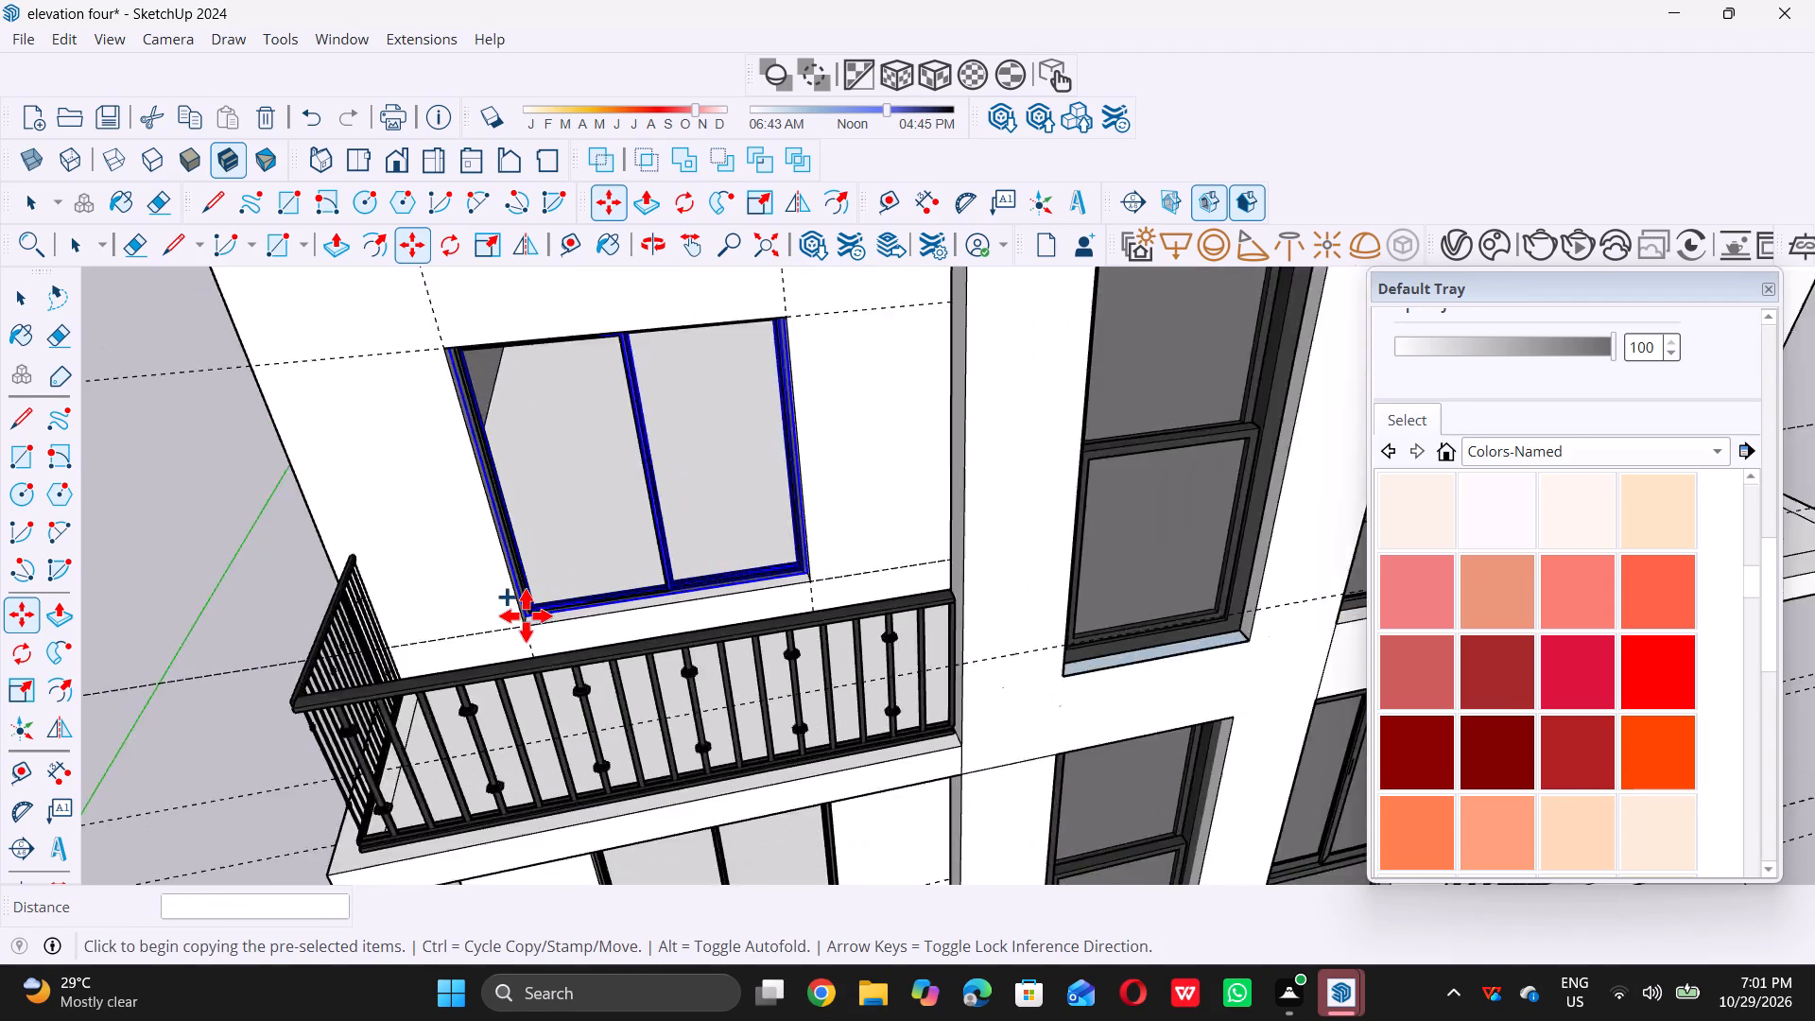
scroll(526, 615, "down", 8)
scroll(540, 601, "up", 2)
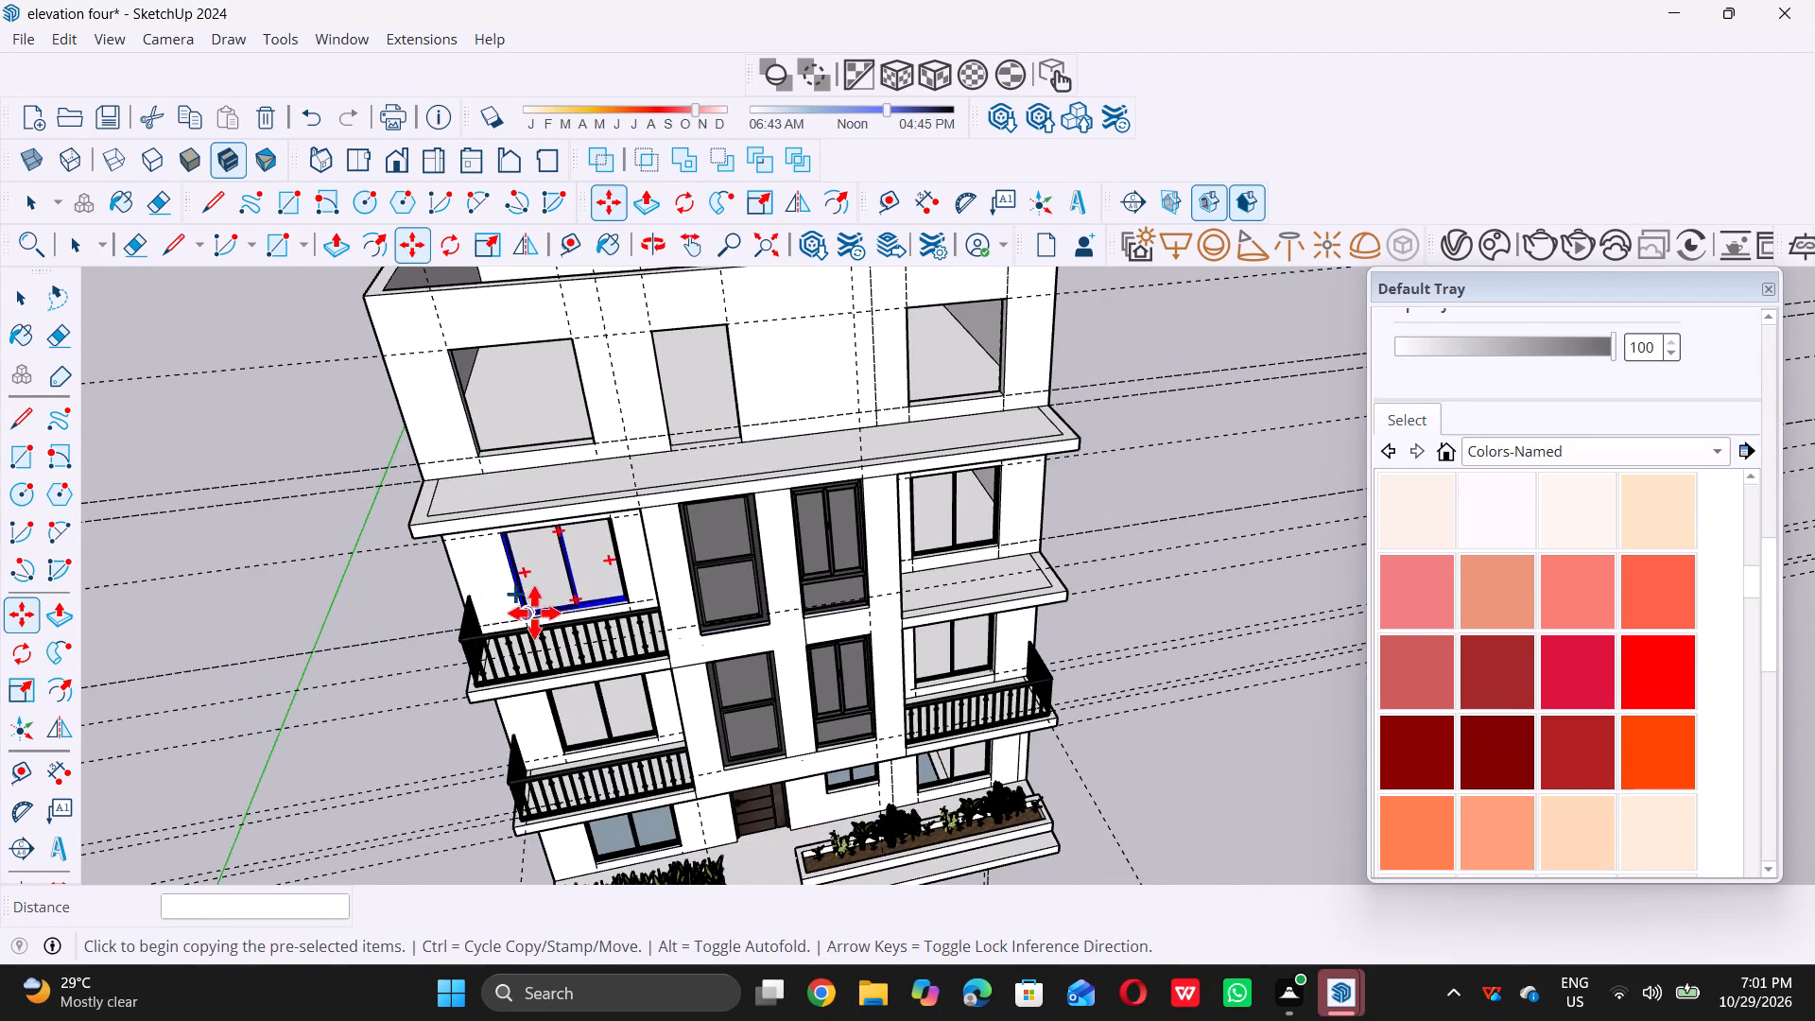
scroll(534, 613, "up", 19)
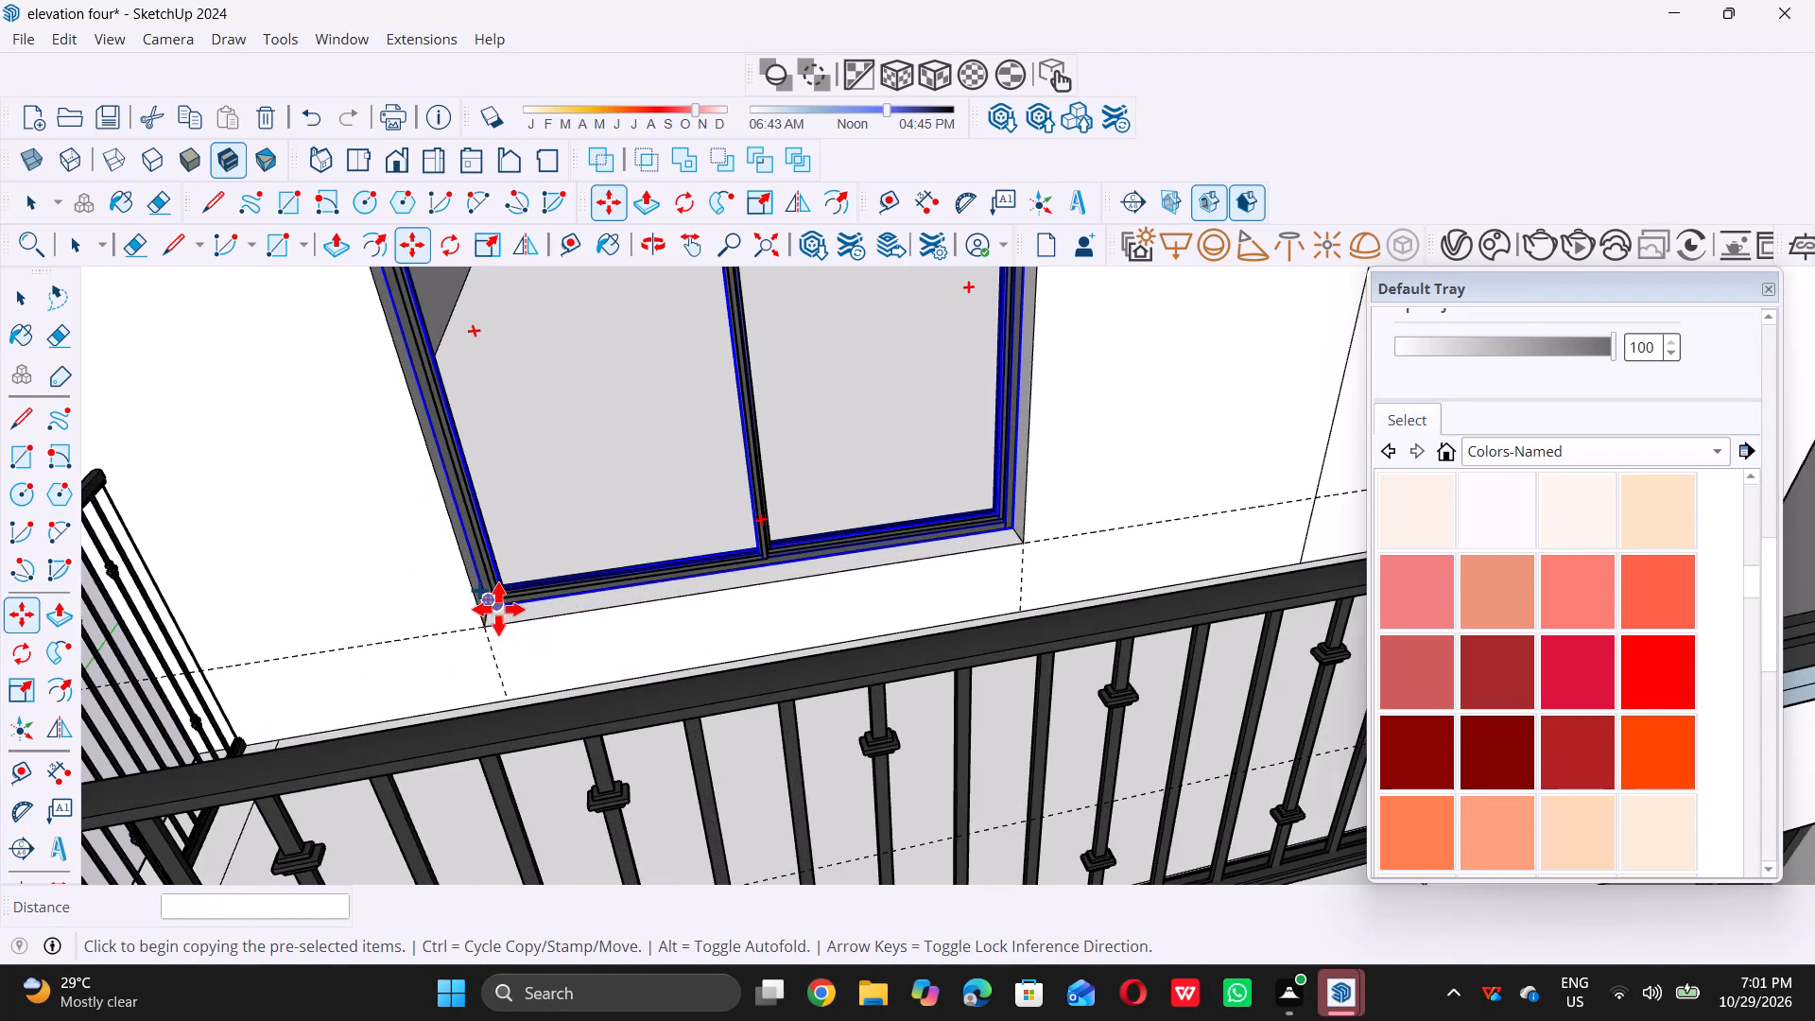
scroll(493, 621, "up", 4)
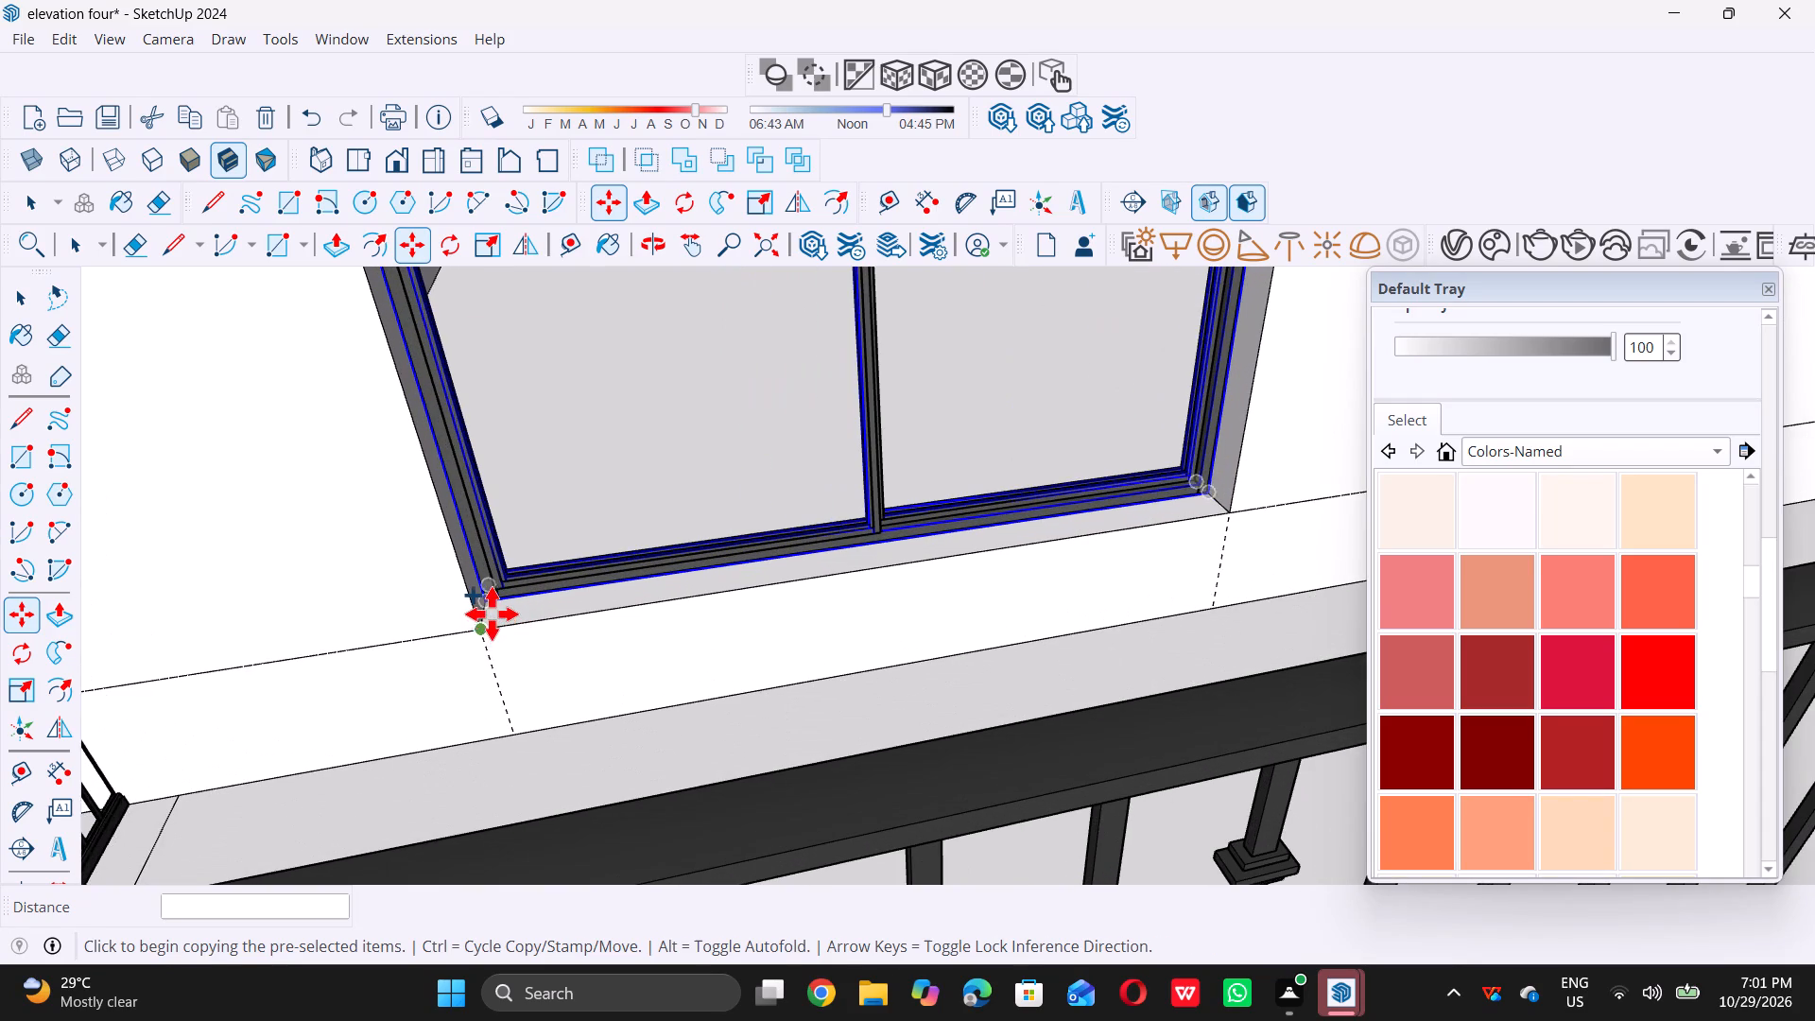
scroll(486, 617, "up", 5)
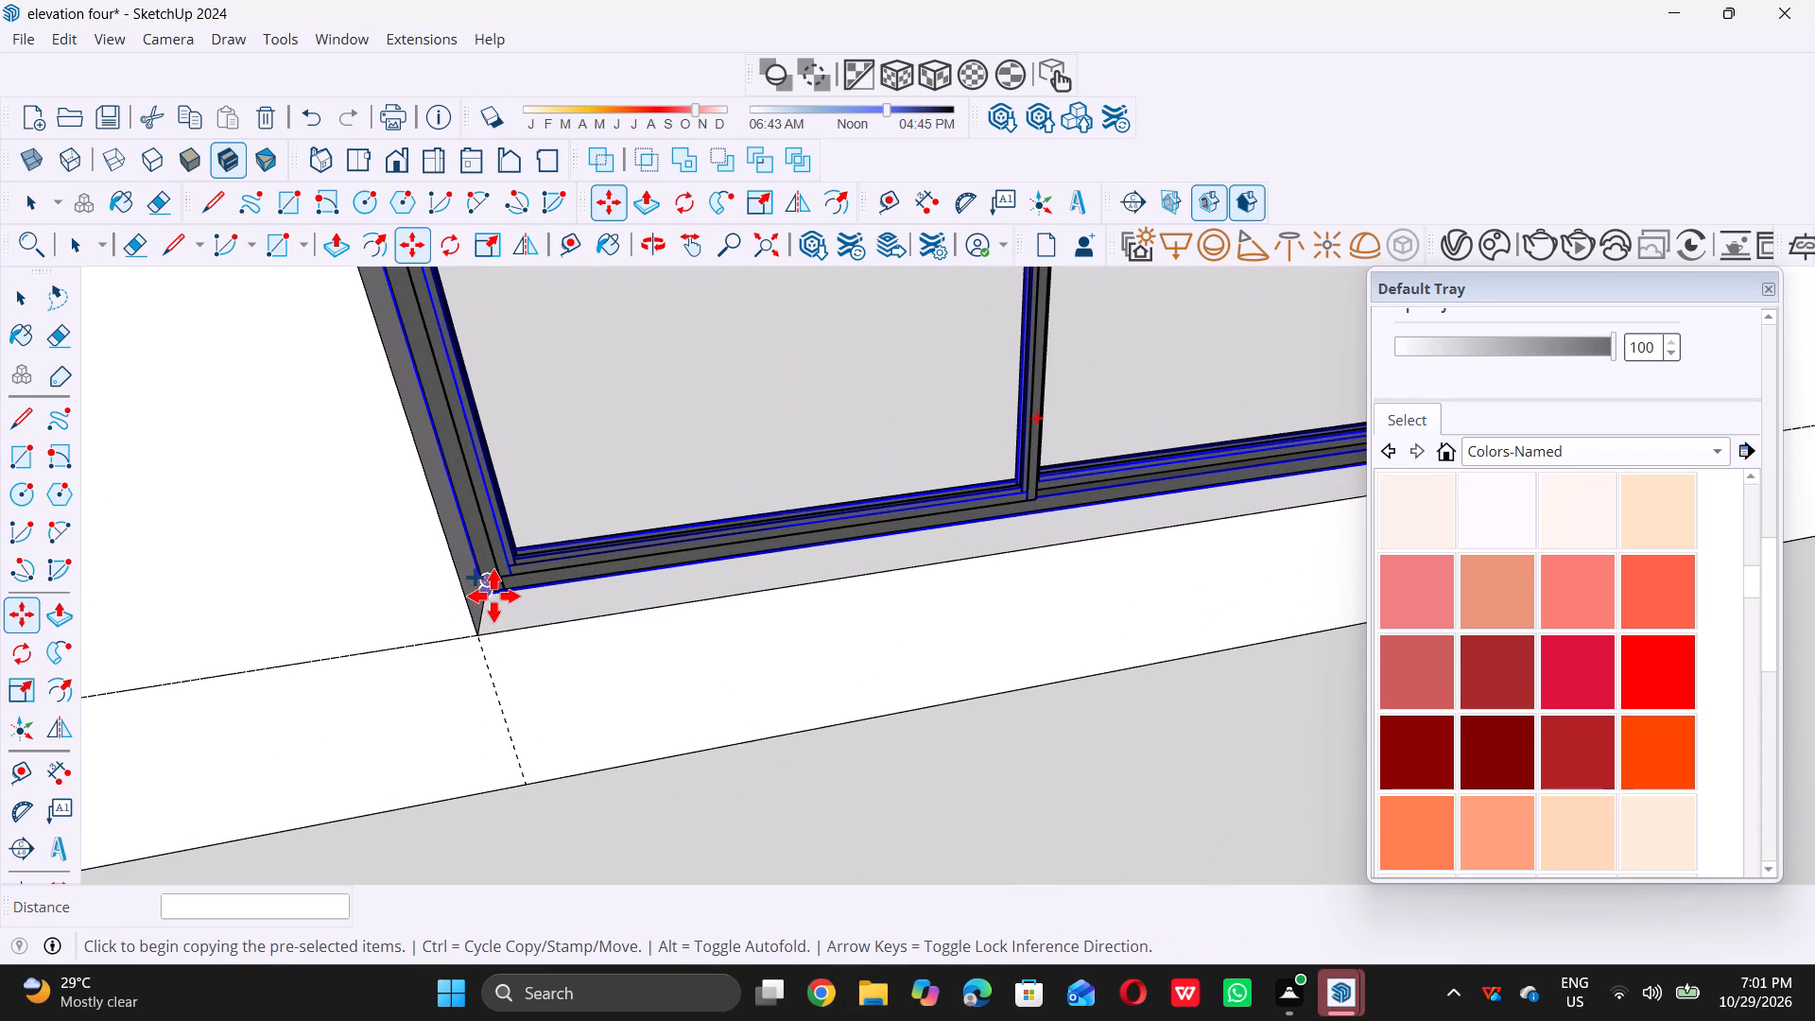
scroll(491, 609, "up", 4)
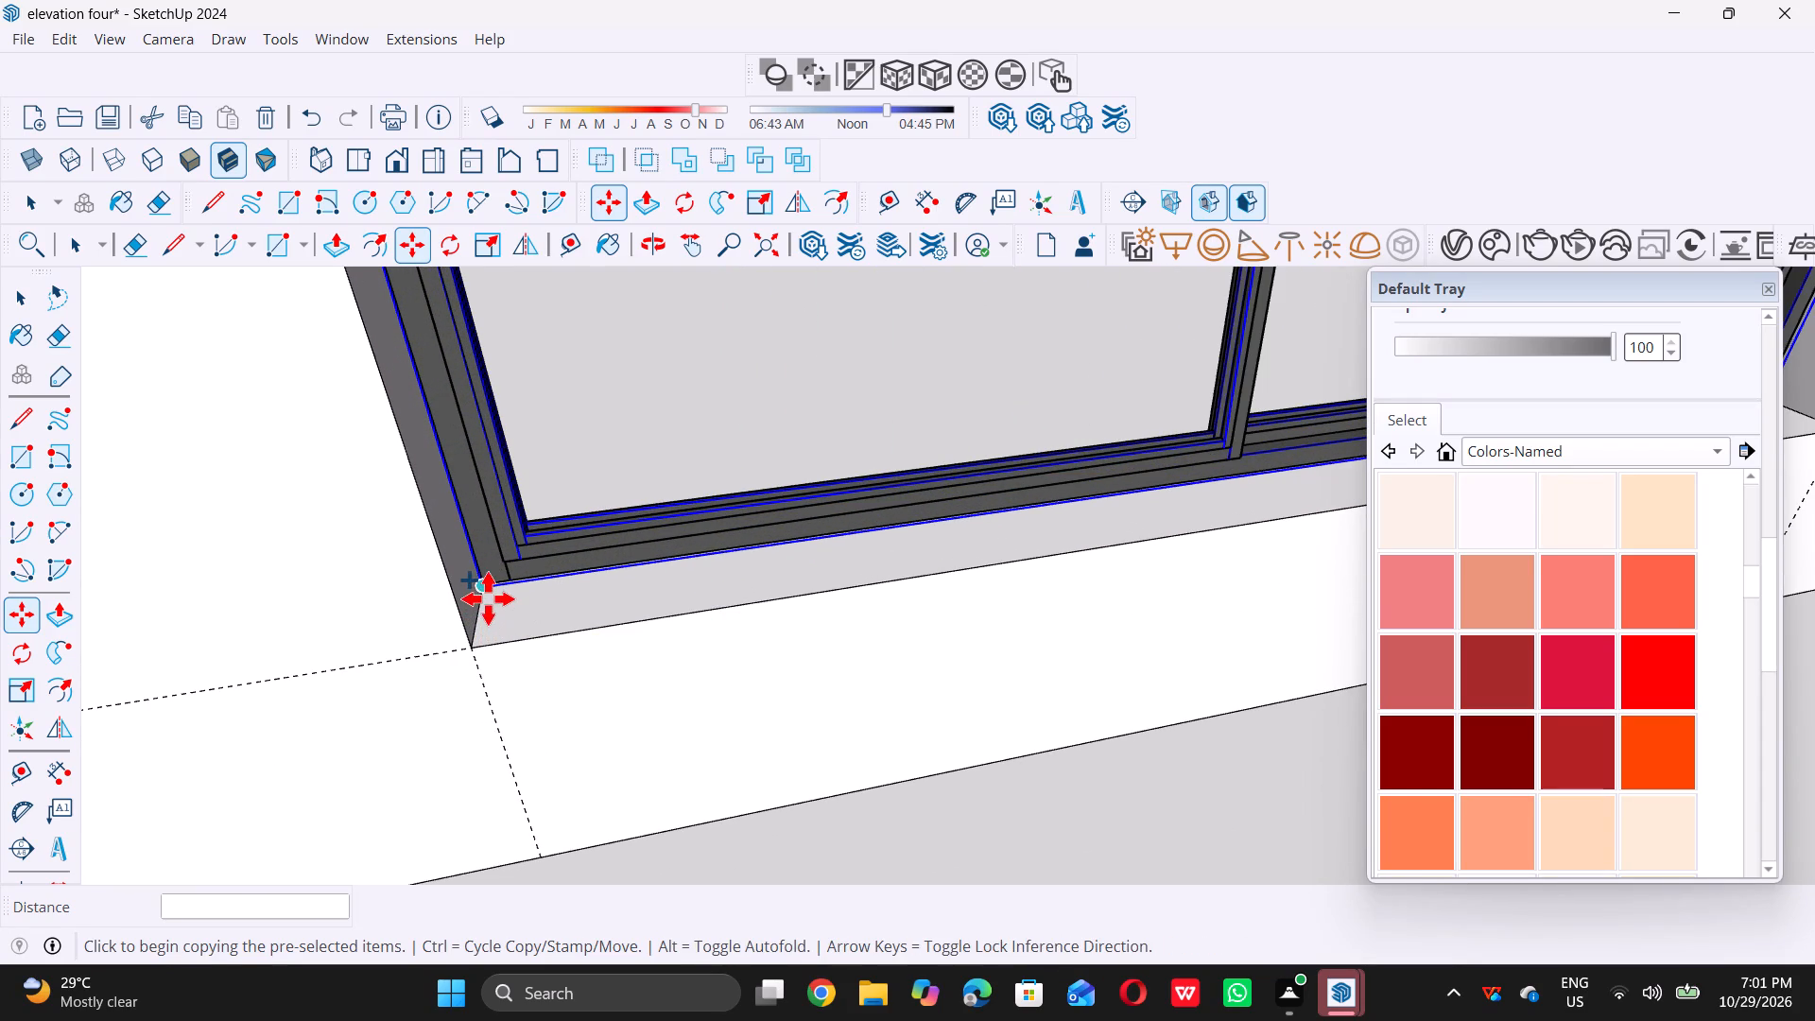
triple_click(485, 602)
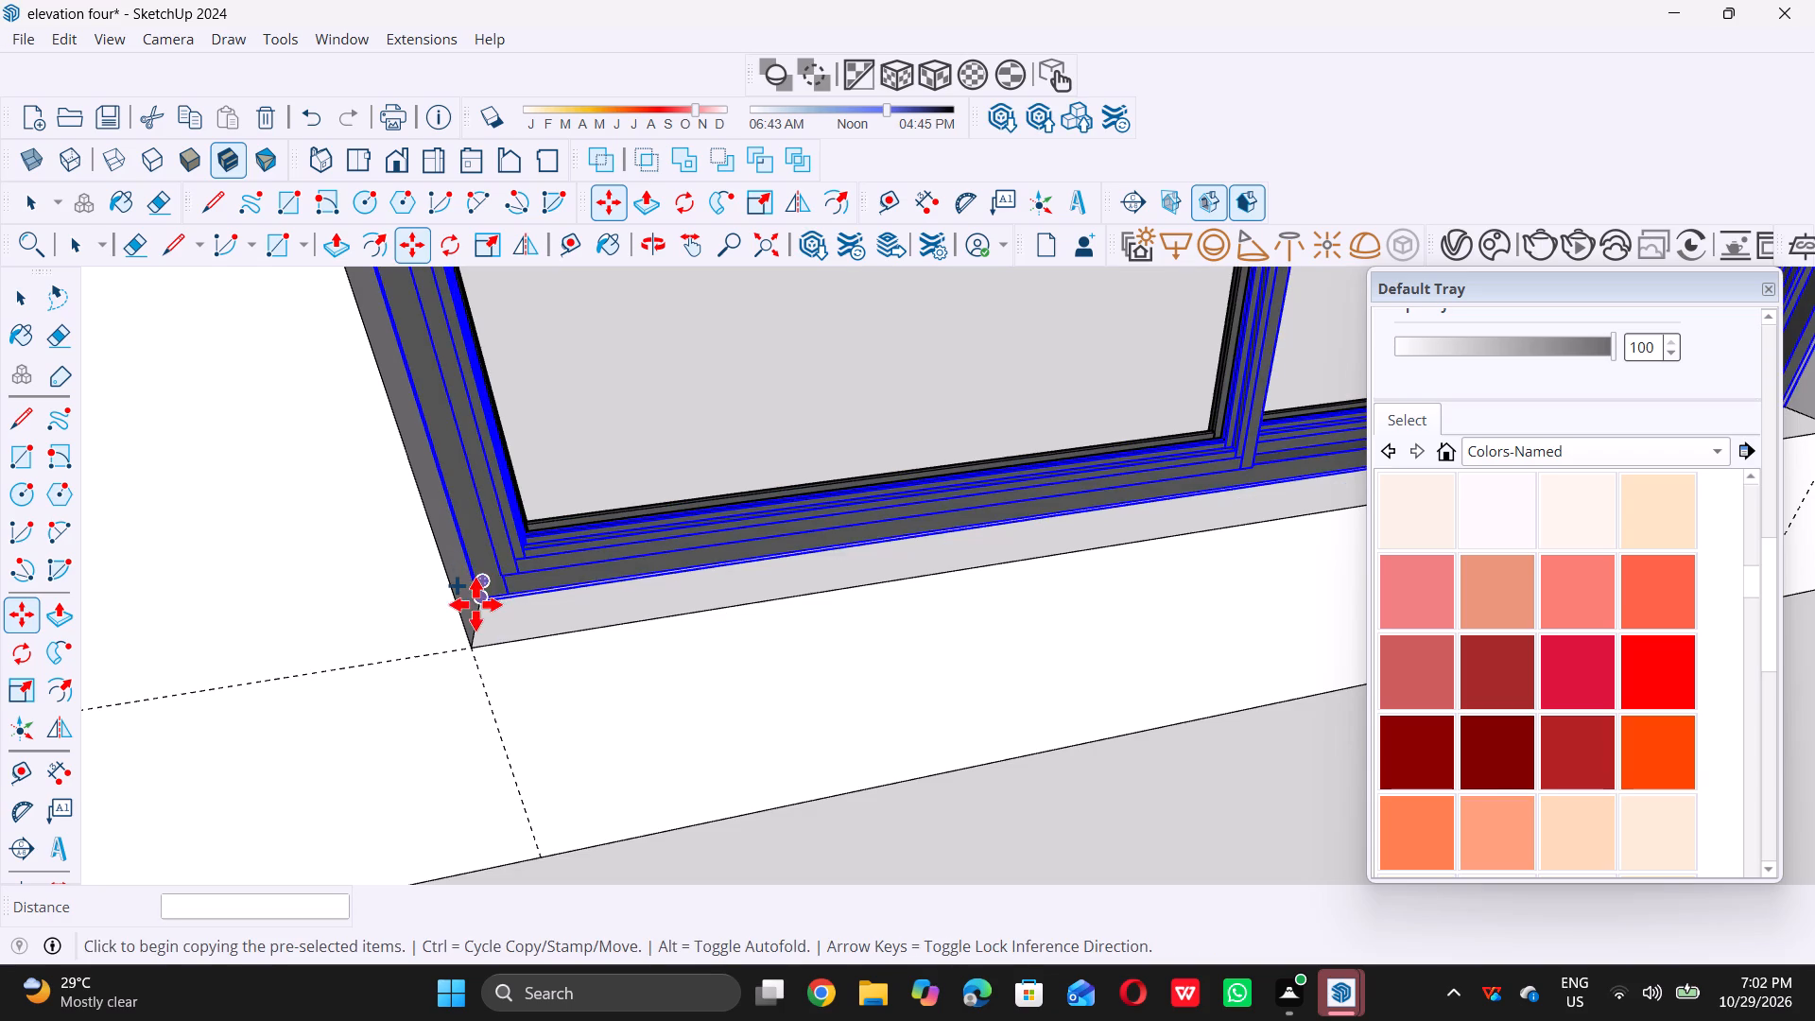
Copy the top-floor balcony window with Move and place the duplicate freehand outside the building, just beyond the balcony's end railing.
scroll(578, 536, "down", 9)
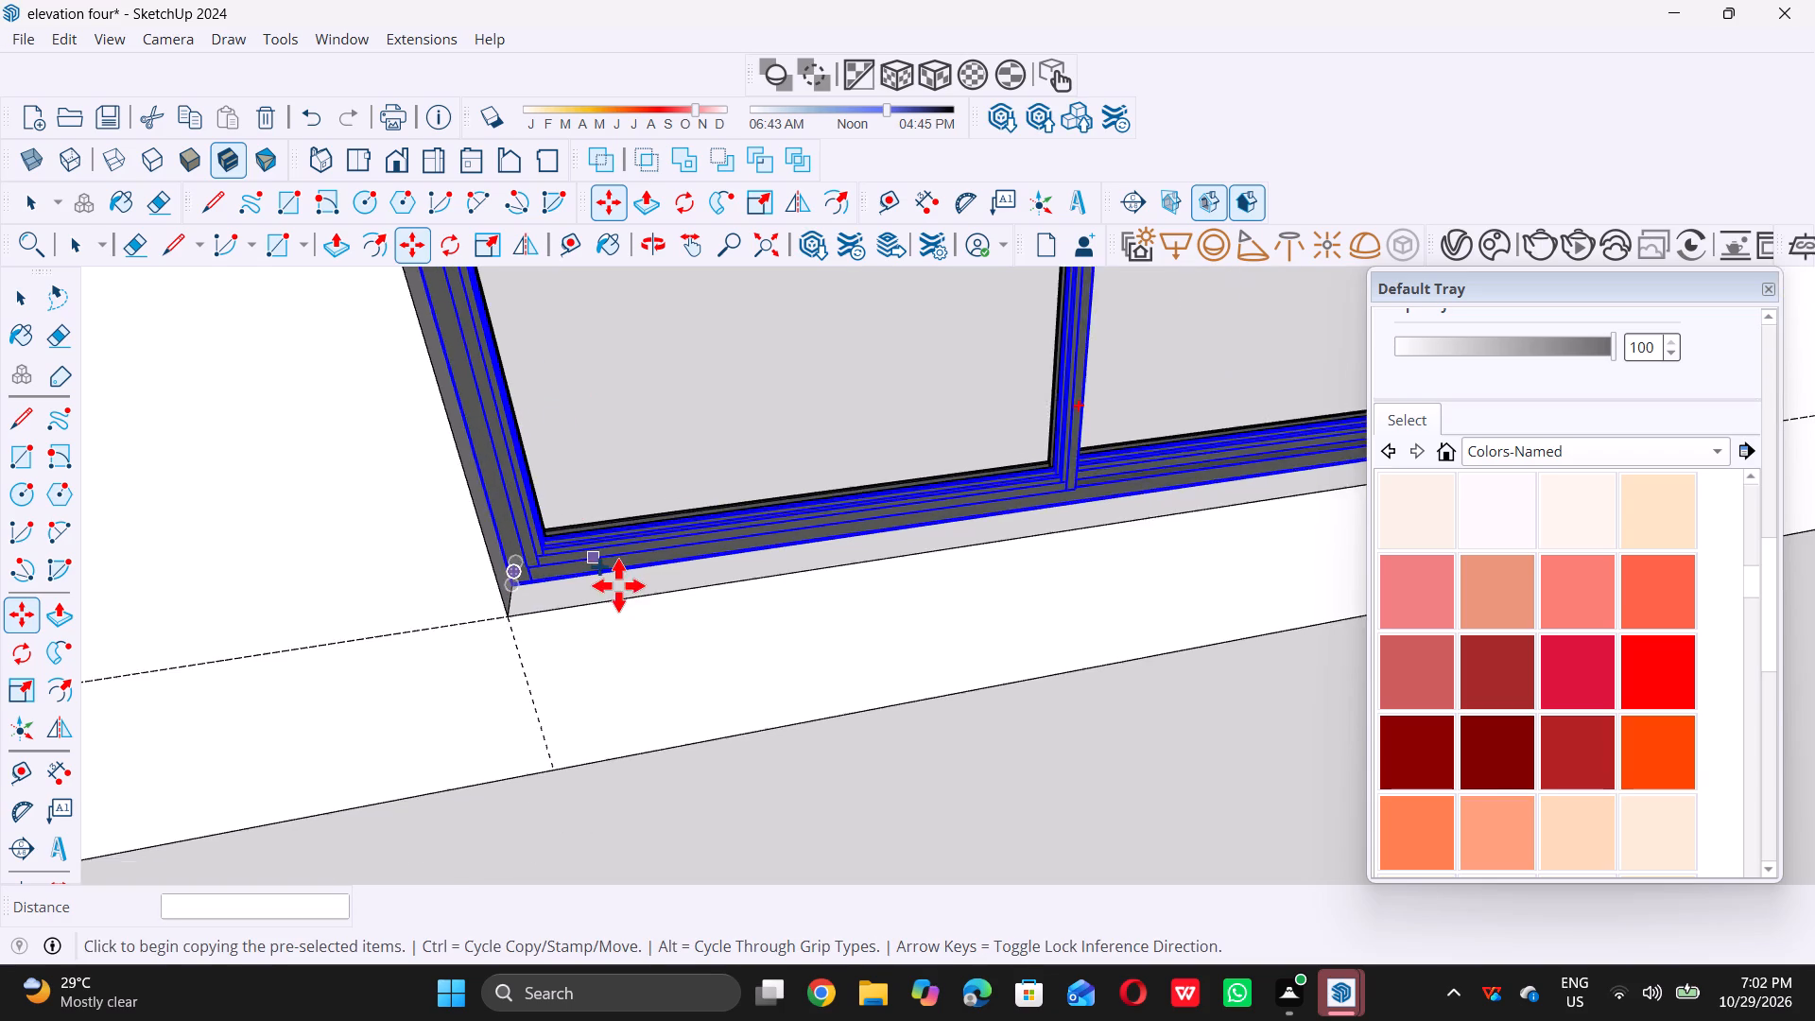
scroll(618, 585, "down", 18)
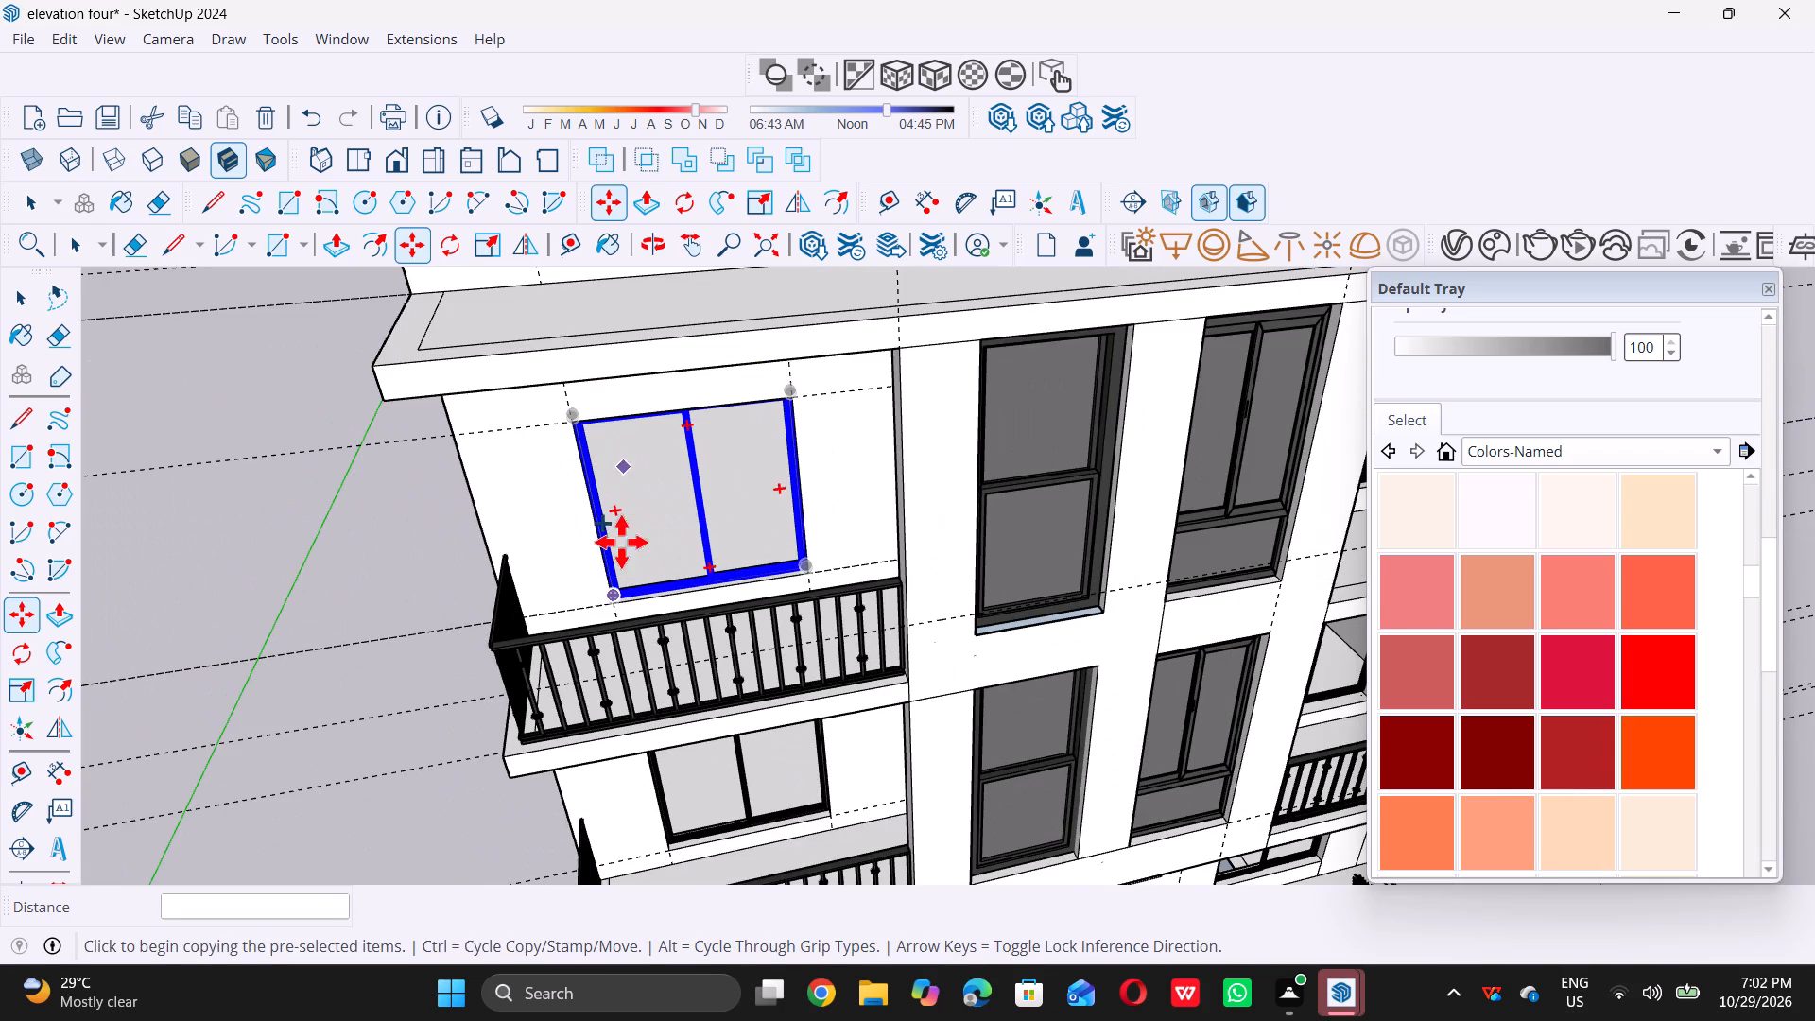
scroll(600, 557, "up", 14)
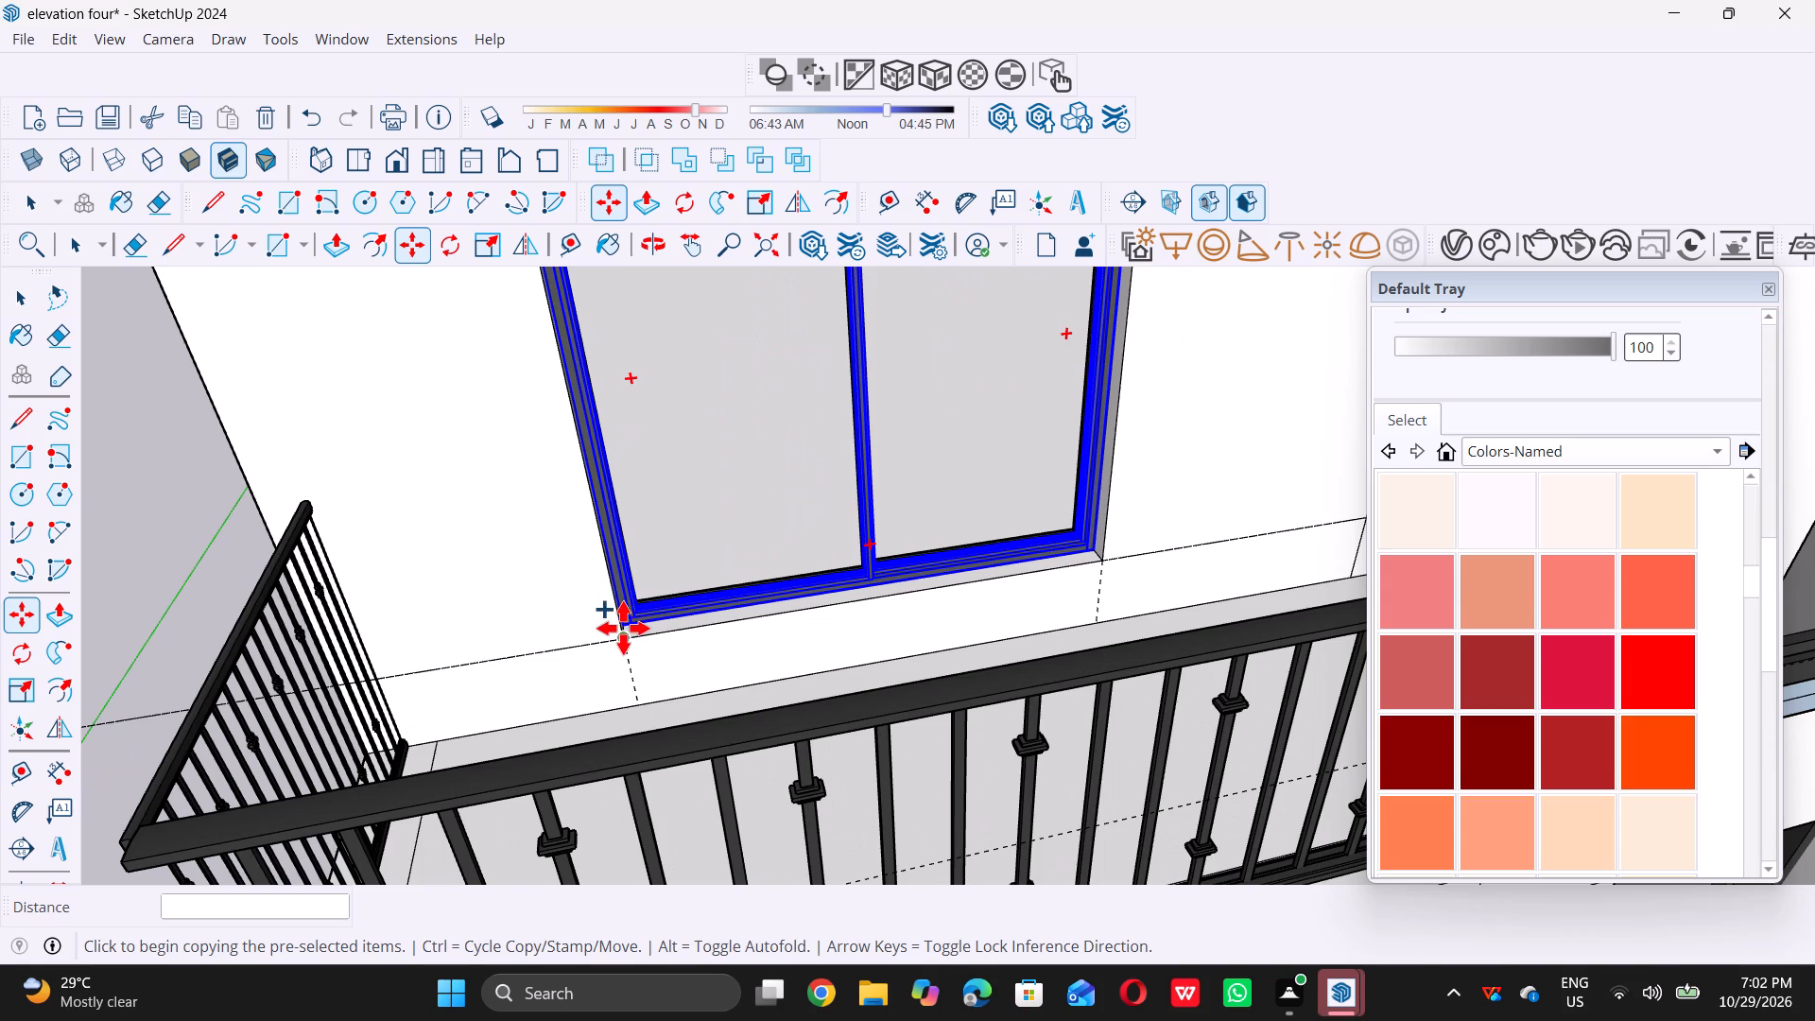
left_click(627, 622)
left_click_drag(627, 615, 626, 486)
left_click(626, 486)
middle_click_drag(626, 486, 615, 446)
left_click(615, 446)
triple_click(608, 428)
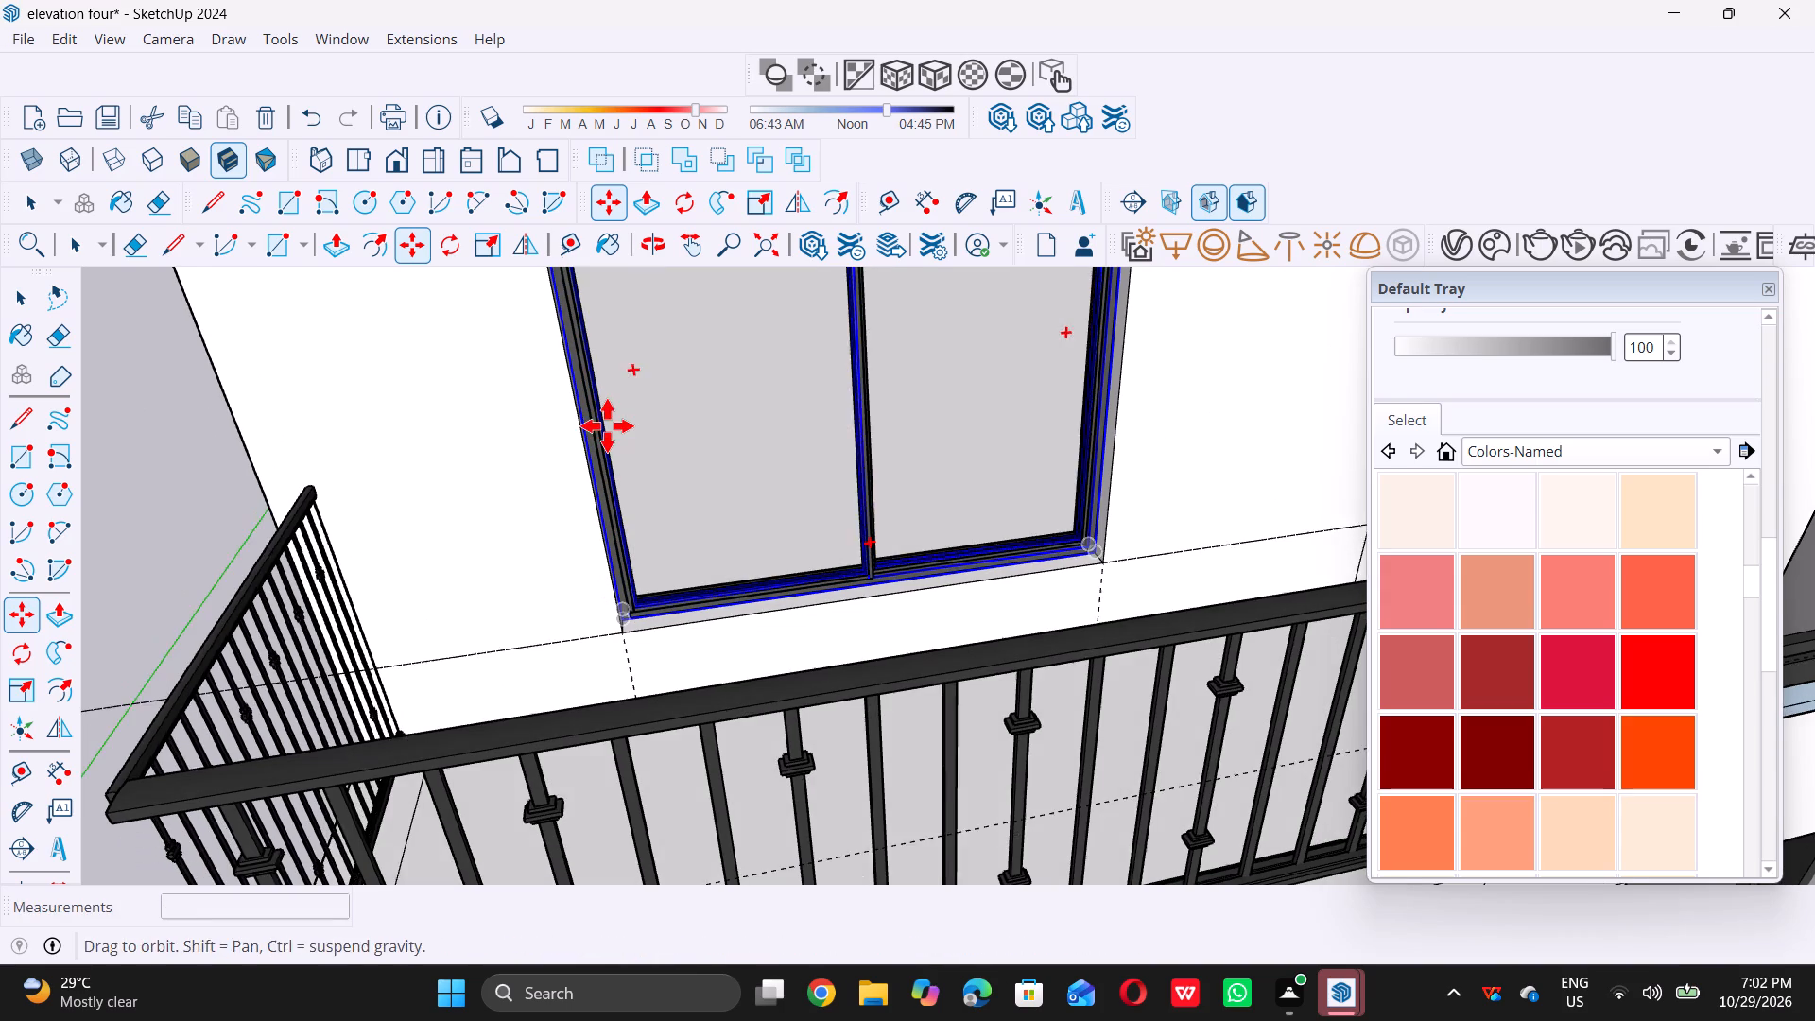
left_click(607, 425)
left_click(607, 425)
double_click(607, 425)
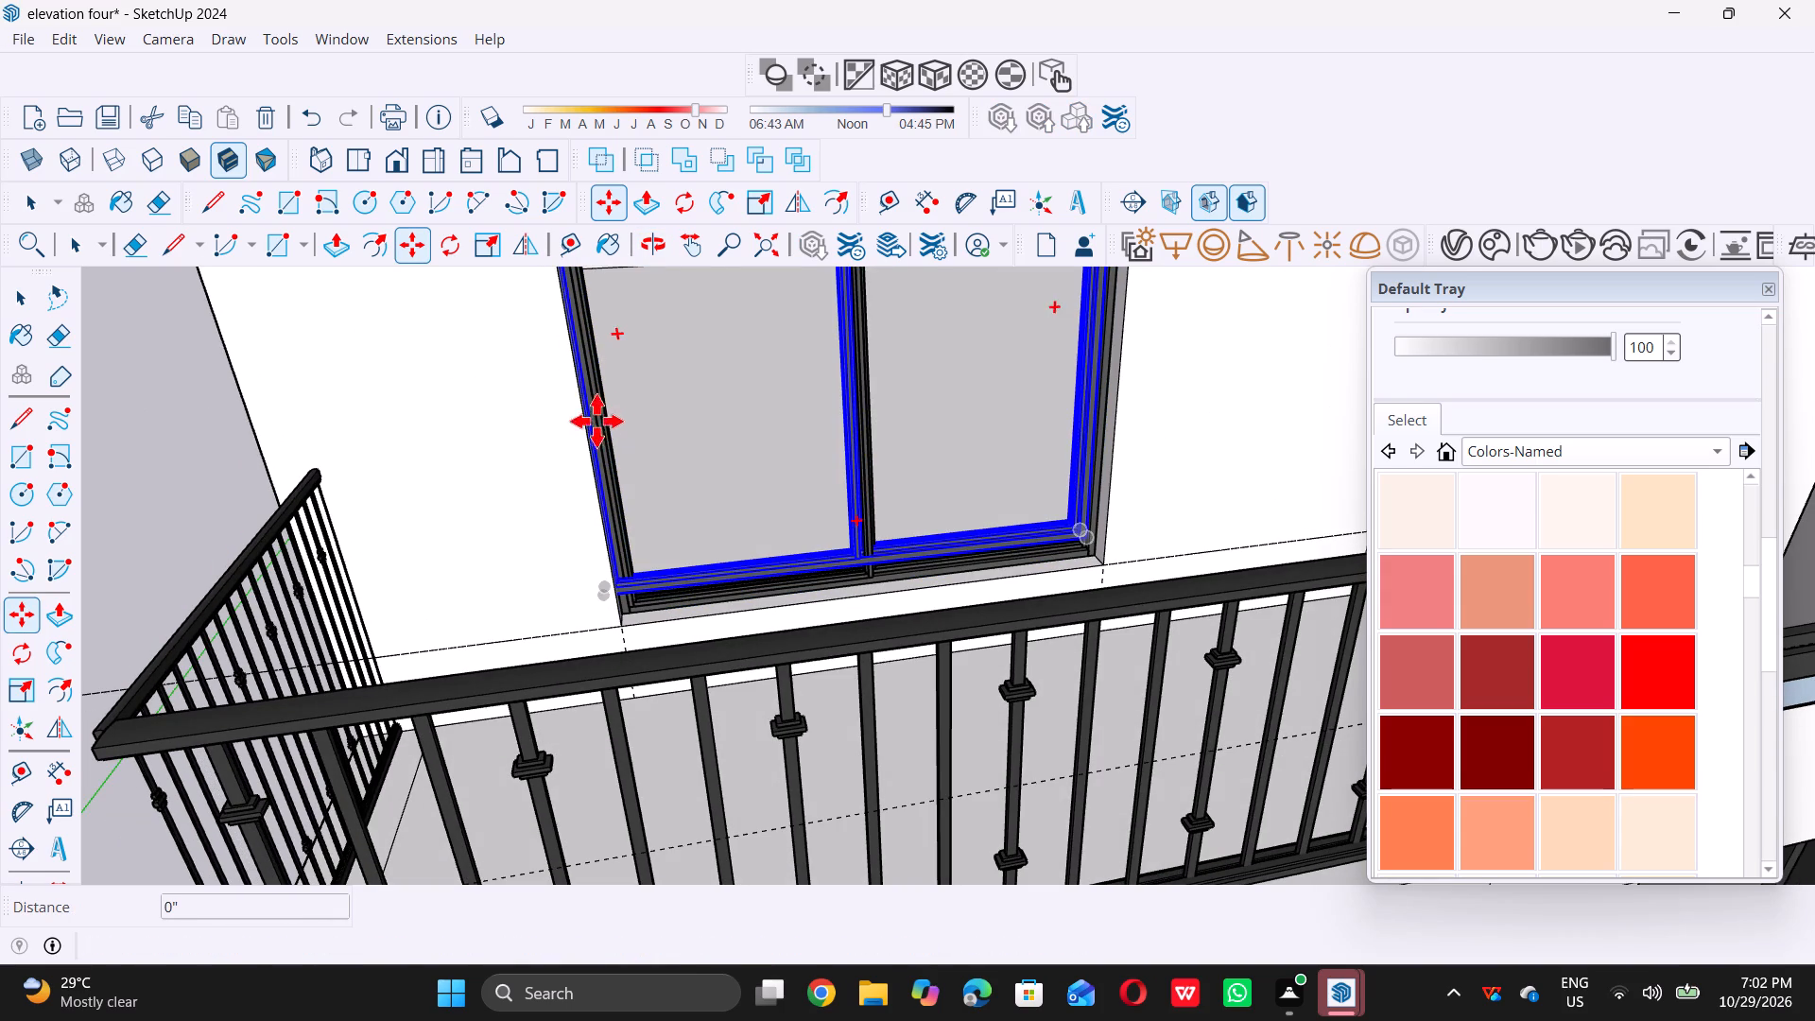
left_click_drag(596, 421, 420, 426)
left_click_drag(420, 426, 396, 430)
left_click(390, 430)
left_click_drag(362, 435, 303, 448)
left_click_drag(303, 448, 285, 455)
left_click_drag(277, 459, 259, 464)
left_click_drag(252, 467, 233, 471)
left_click_drag(223, 472, 195, 481)
left_click(182, 484)
left_click_drag(102, 502, 36, 520)
left_click_drag(30, 523, 9, 572)
middle_click_drag(23, 572, 123, 553)
left_click_drag(123, 553, 184, 543)
middle_click(184, 543)
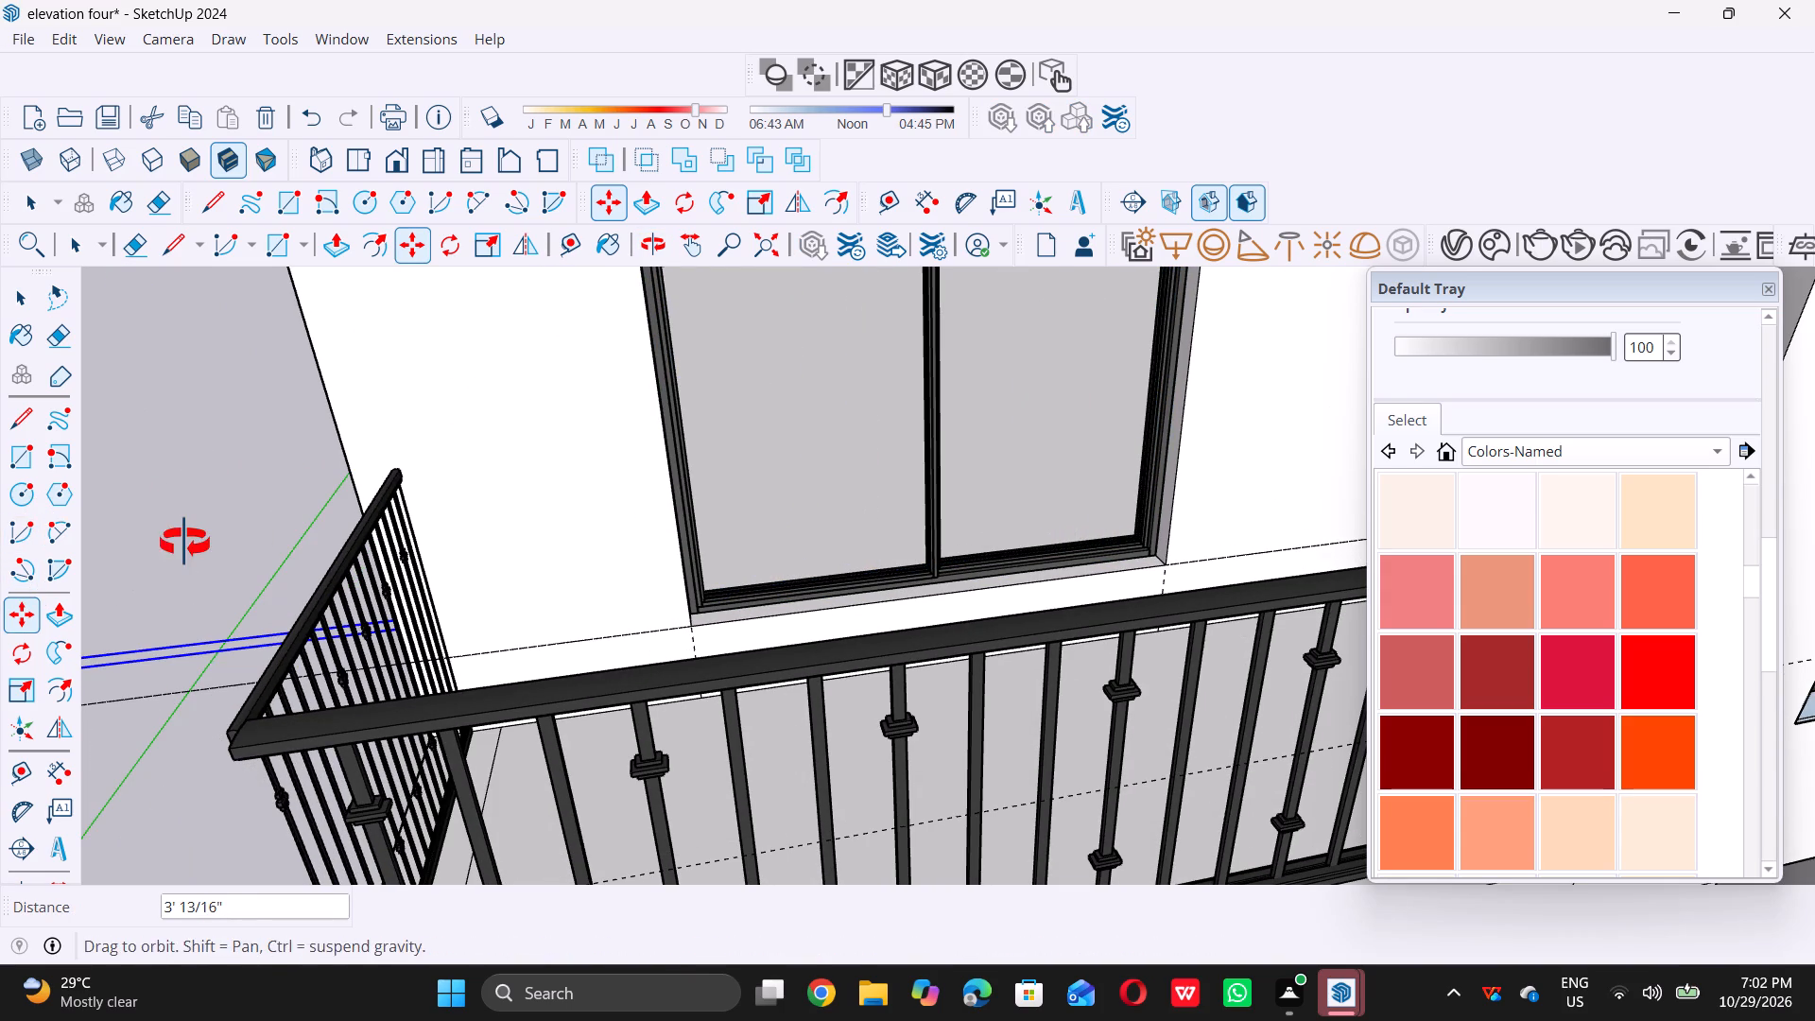
left_click(184, 543)
left_click_drag(185, 541, 211, 543)
left_click_drag(241, 543, 264, 543)
double_click(312, 543)
scroll(362, 516, "down", 8)
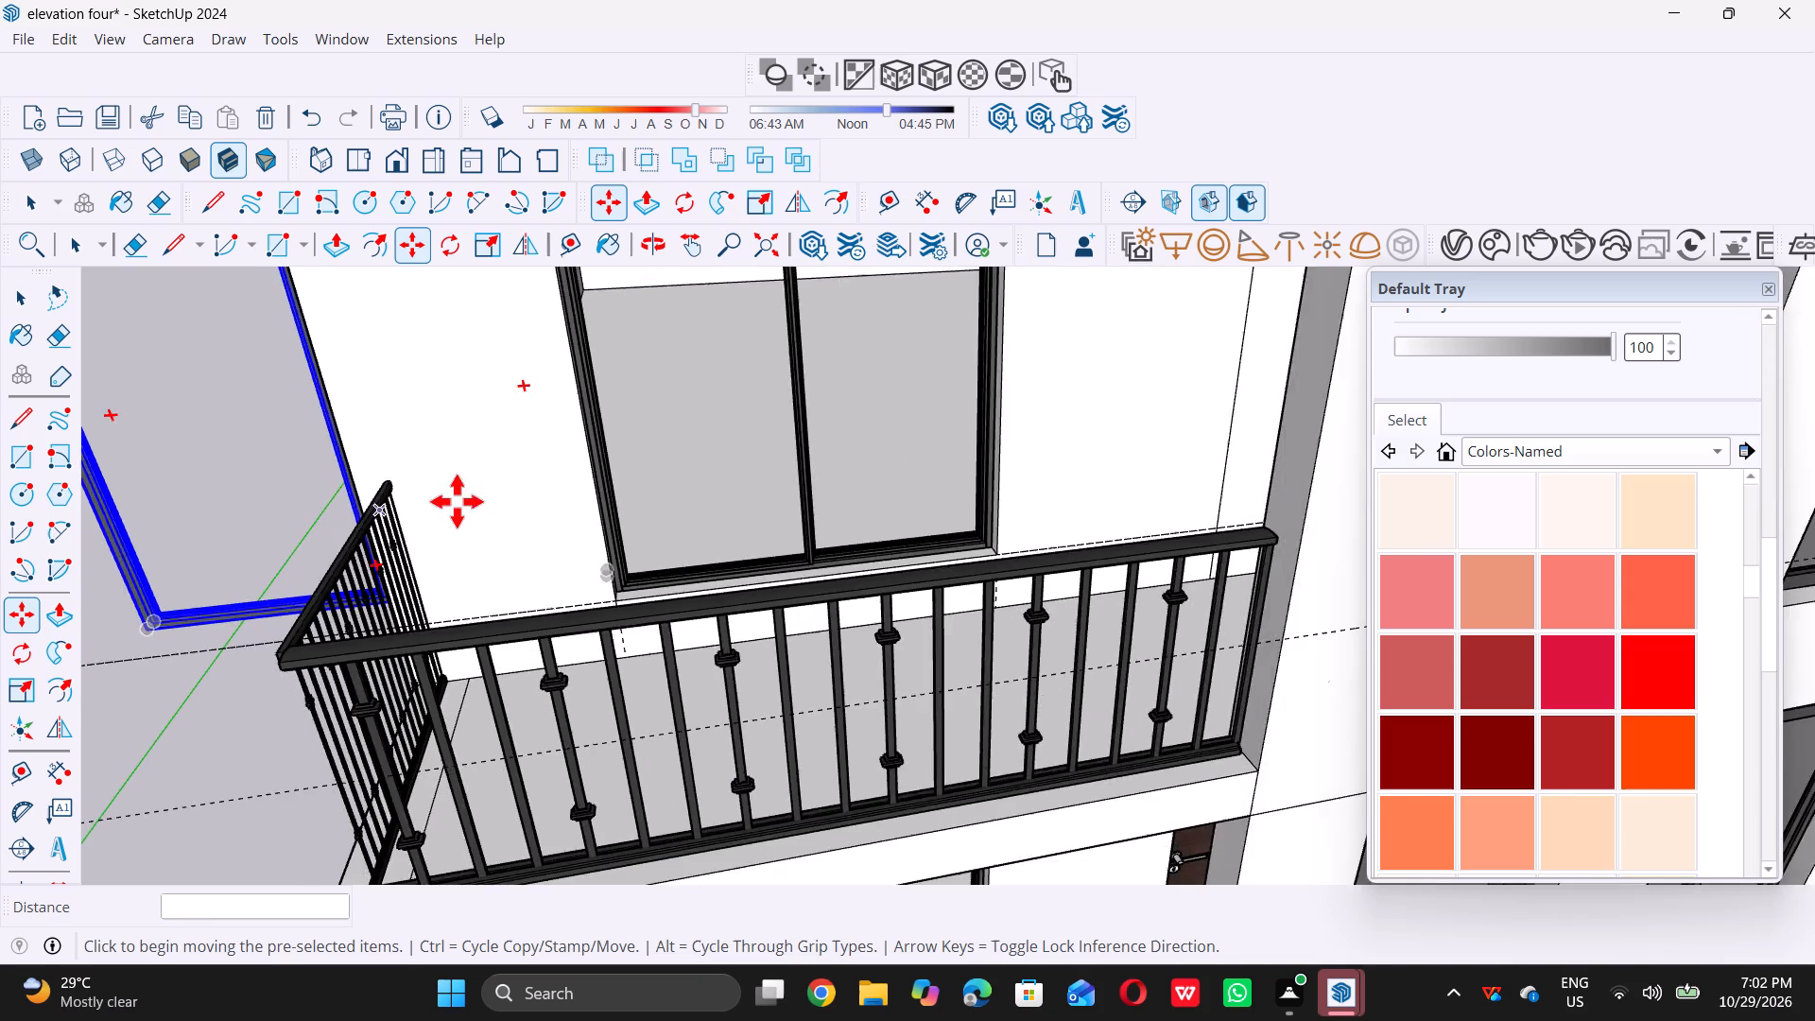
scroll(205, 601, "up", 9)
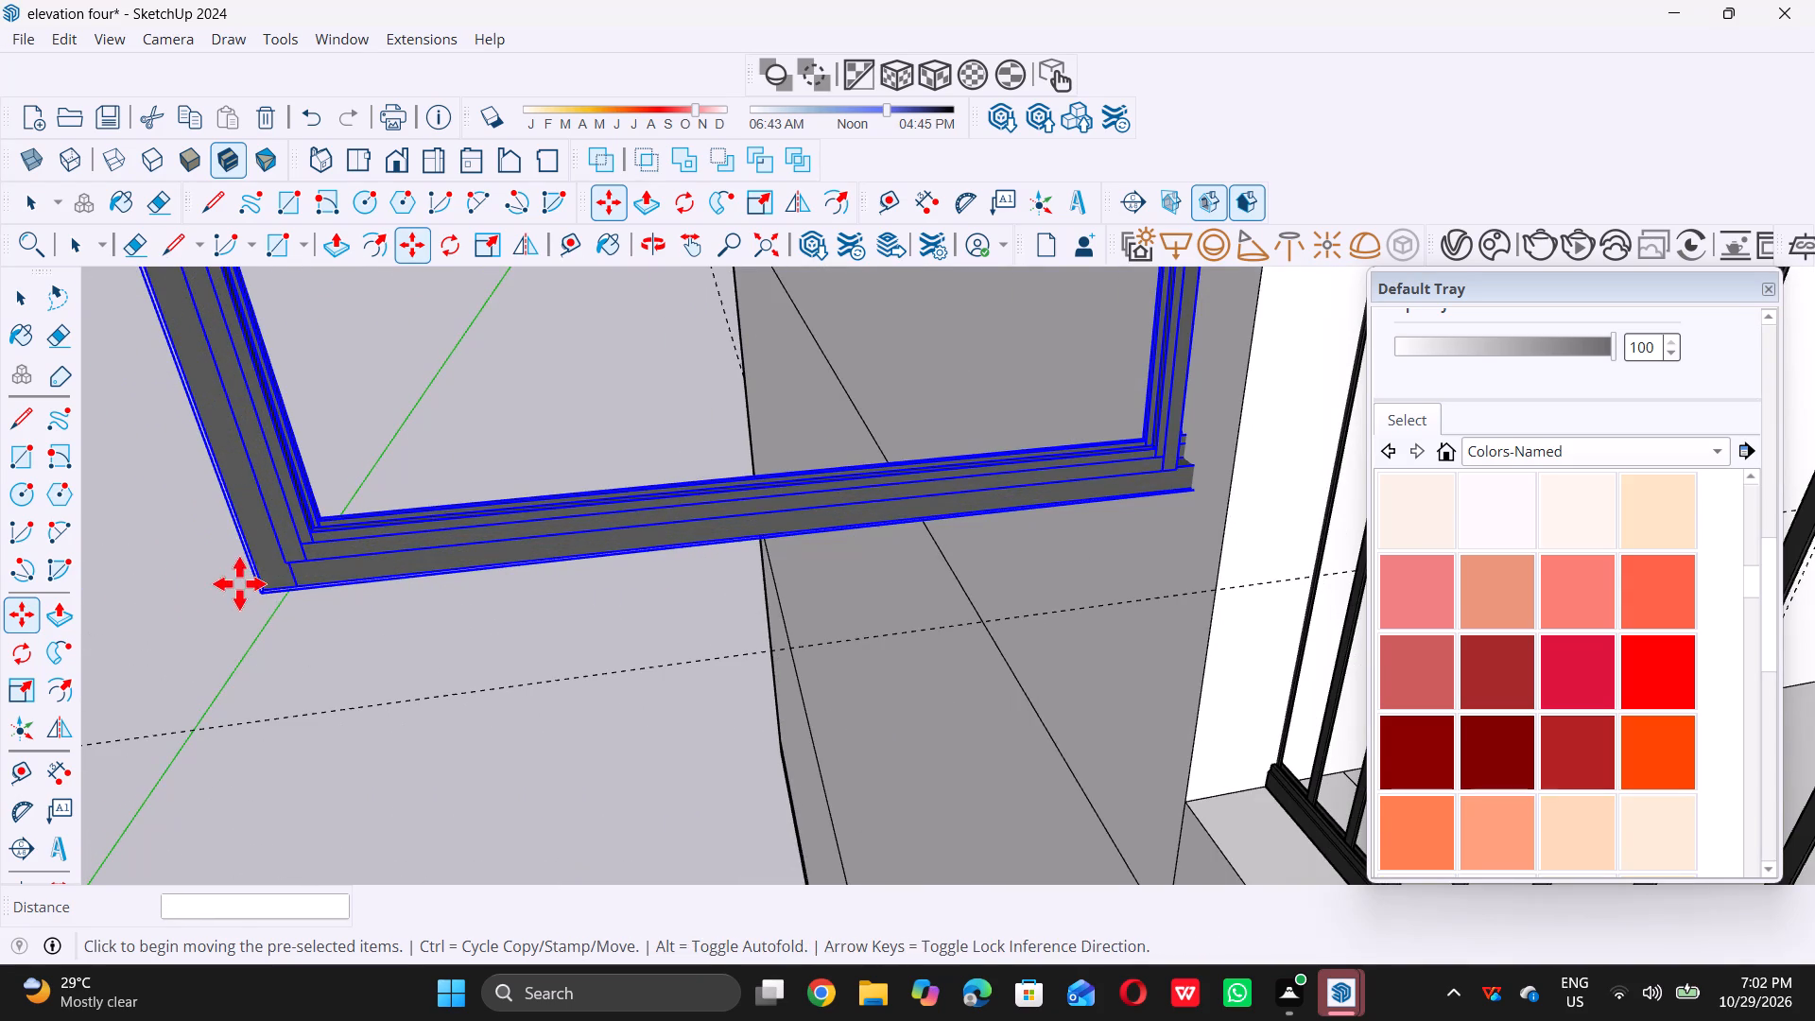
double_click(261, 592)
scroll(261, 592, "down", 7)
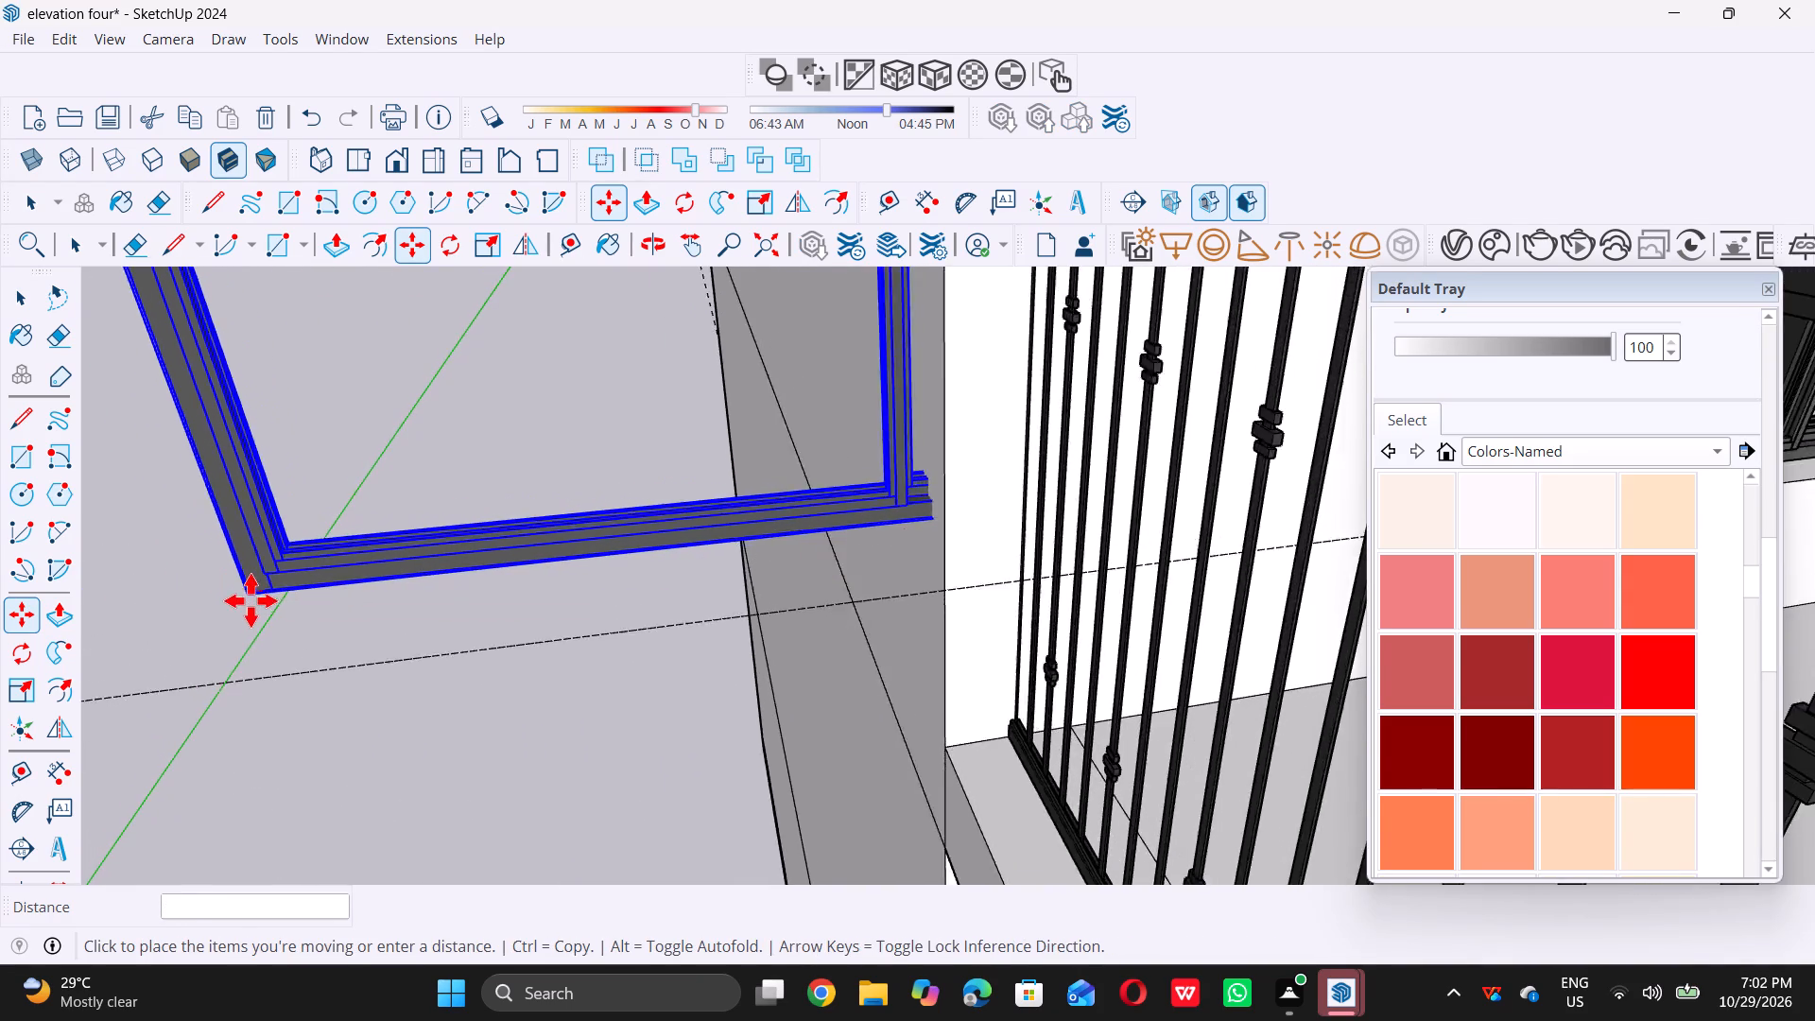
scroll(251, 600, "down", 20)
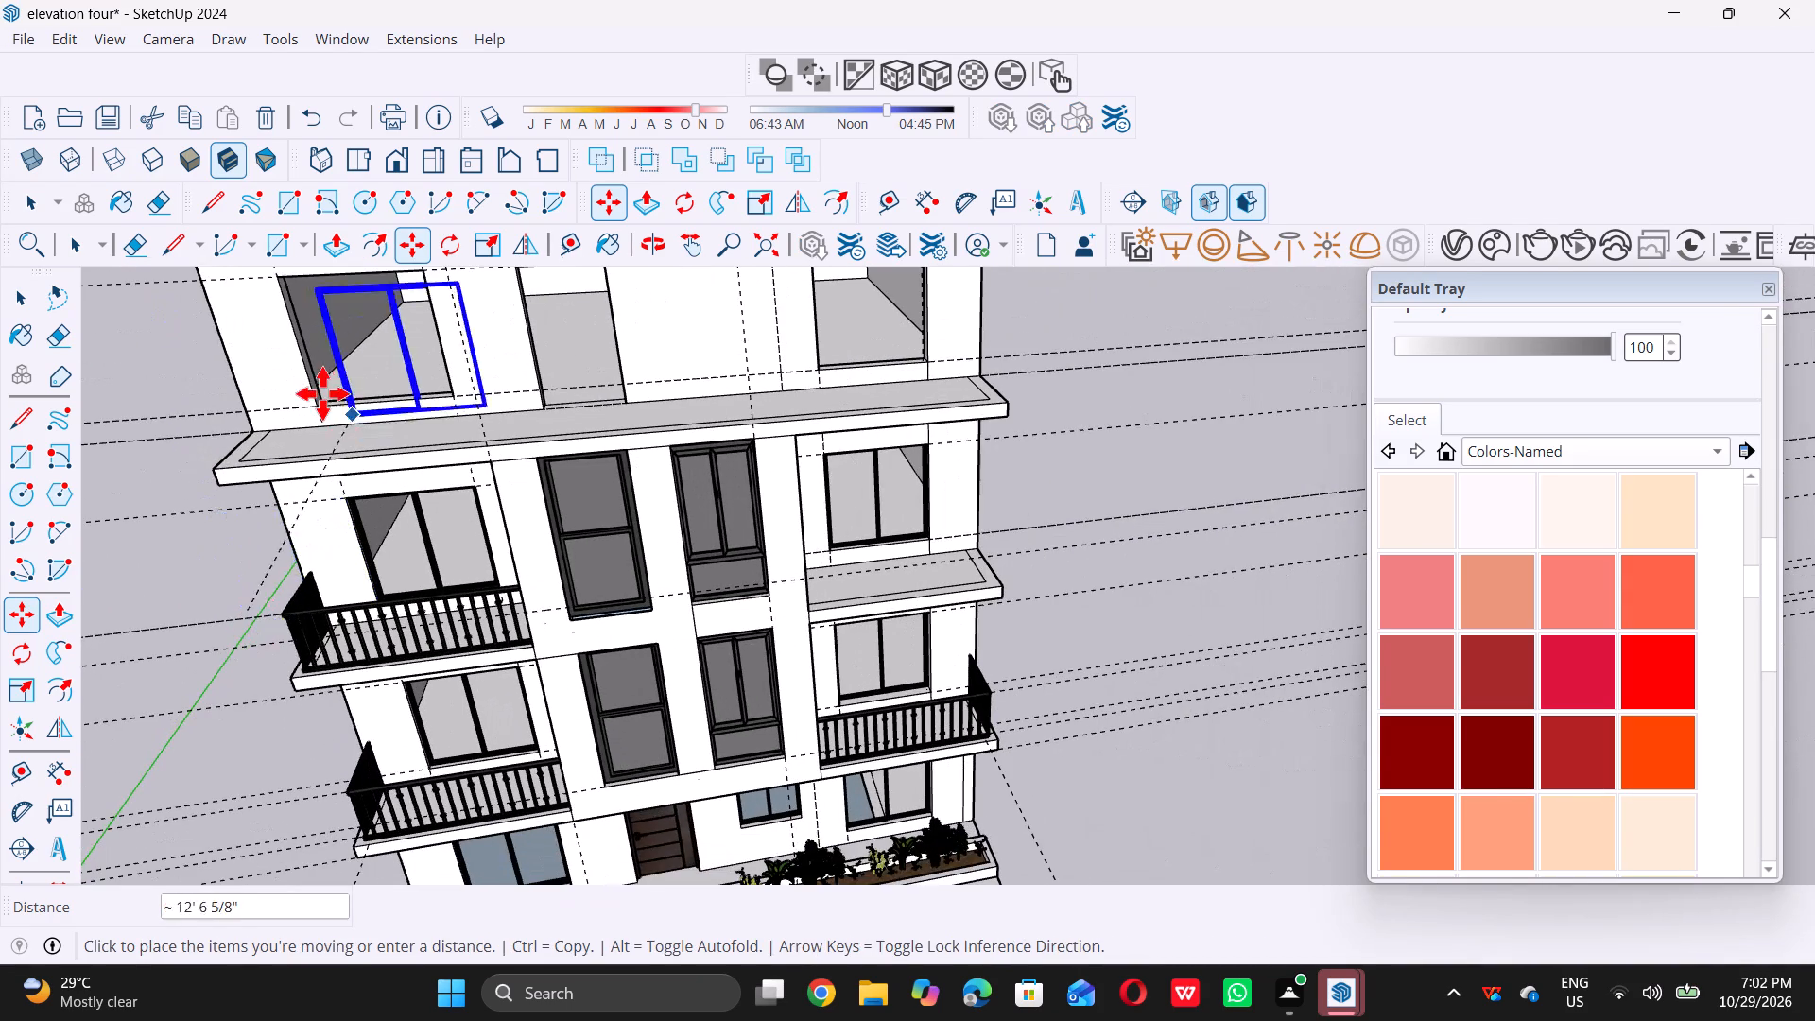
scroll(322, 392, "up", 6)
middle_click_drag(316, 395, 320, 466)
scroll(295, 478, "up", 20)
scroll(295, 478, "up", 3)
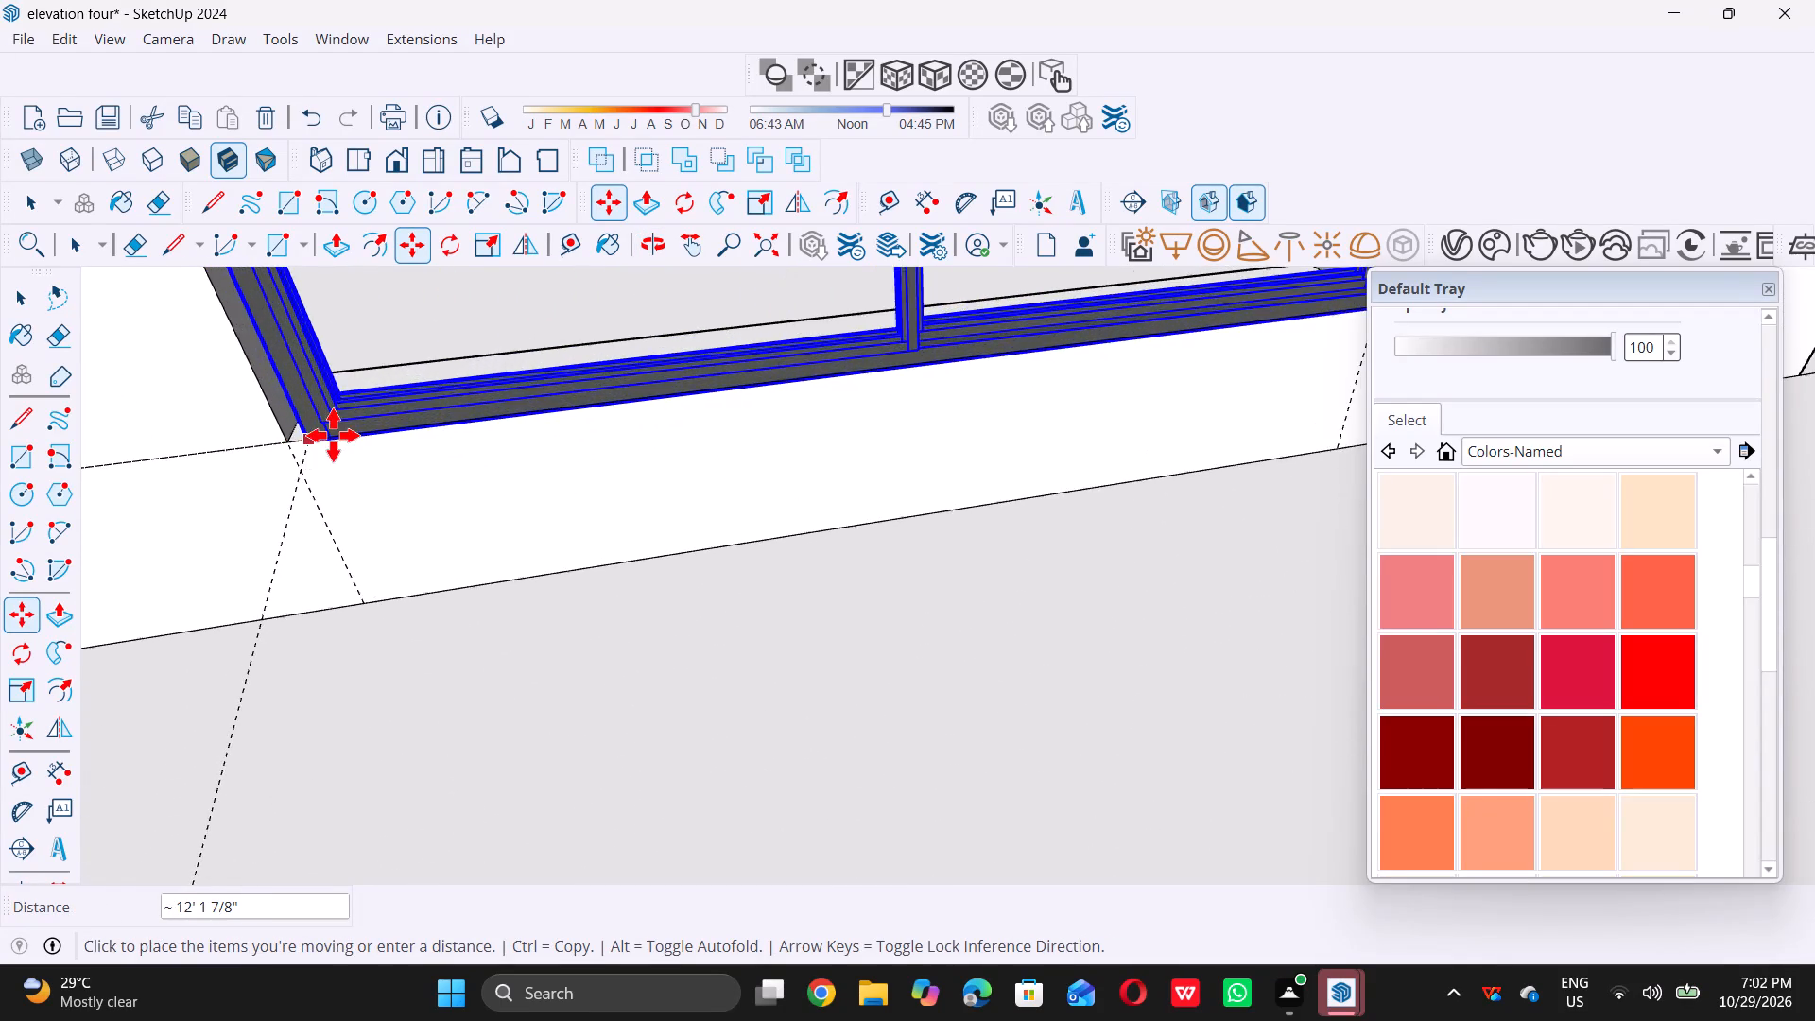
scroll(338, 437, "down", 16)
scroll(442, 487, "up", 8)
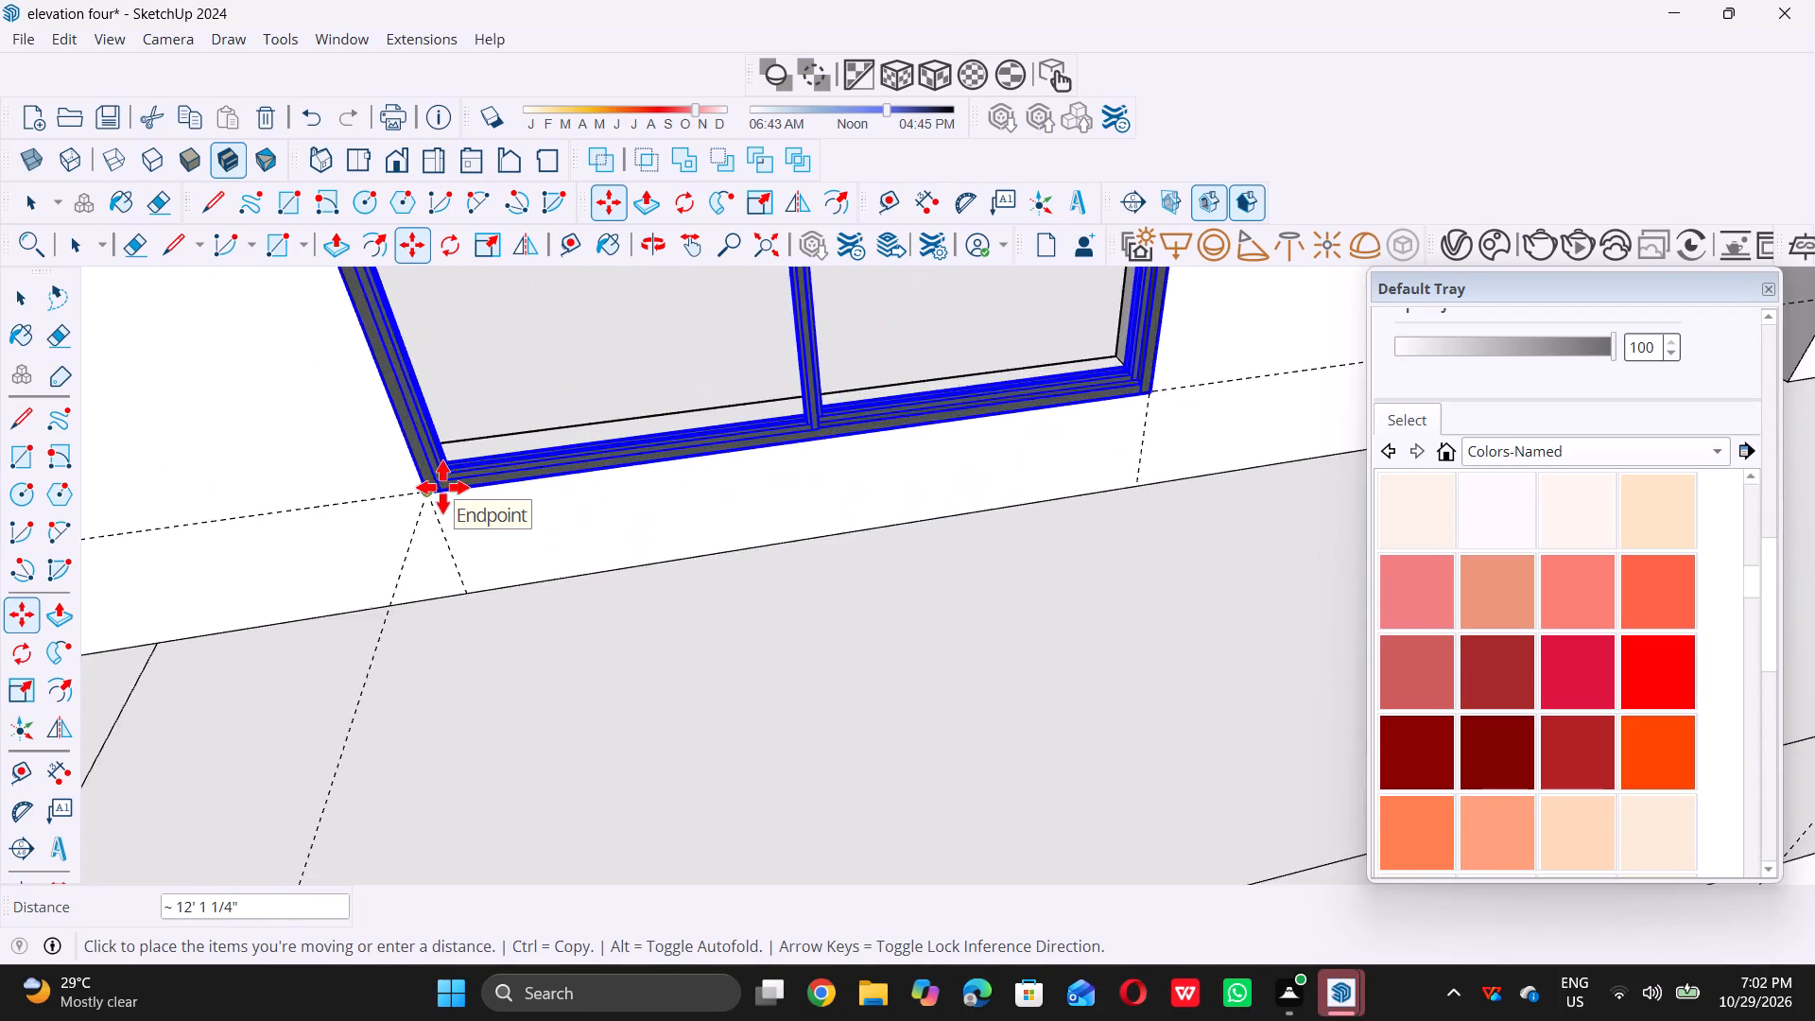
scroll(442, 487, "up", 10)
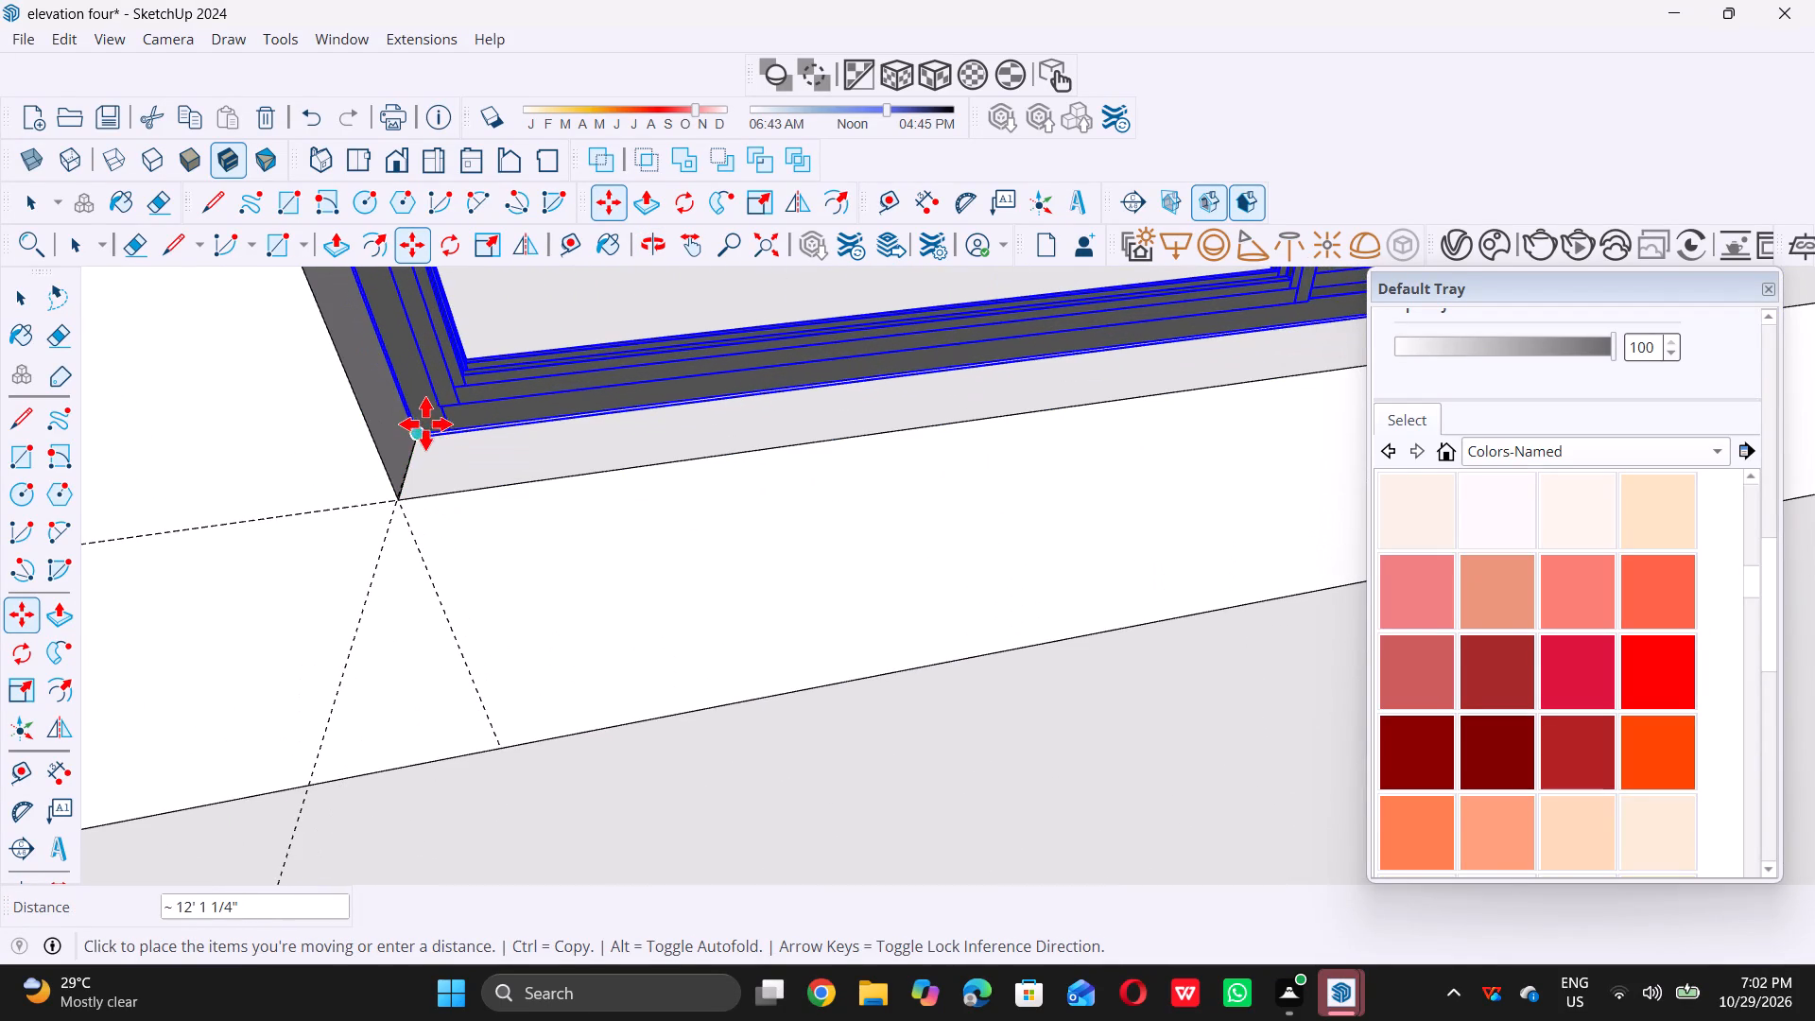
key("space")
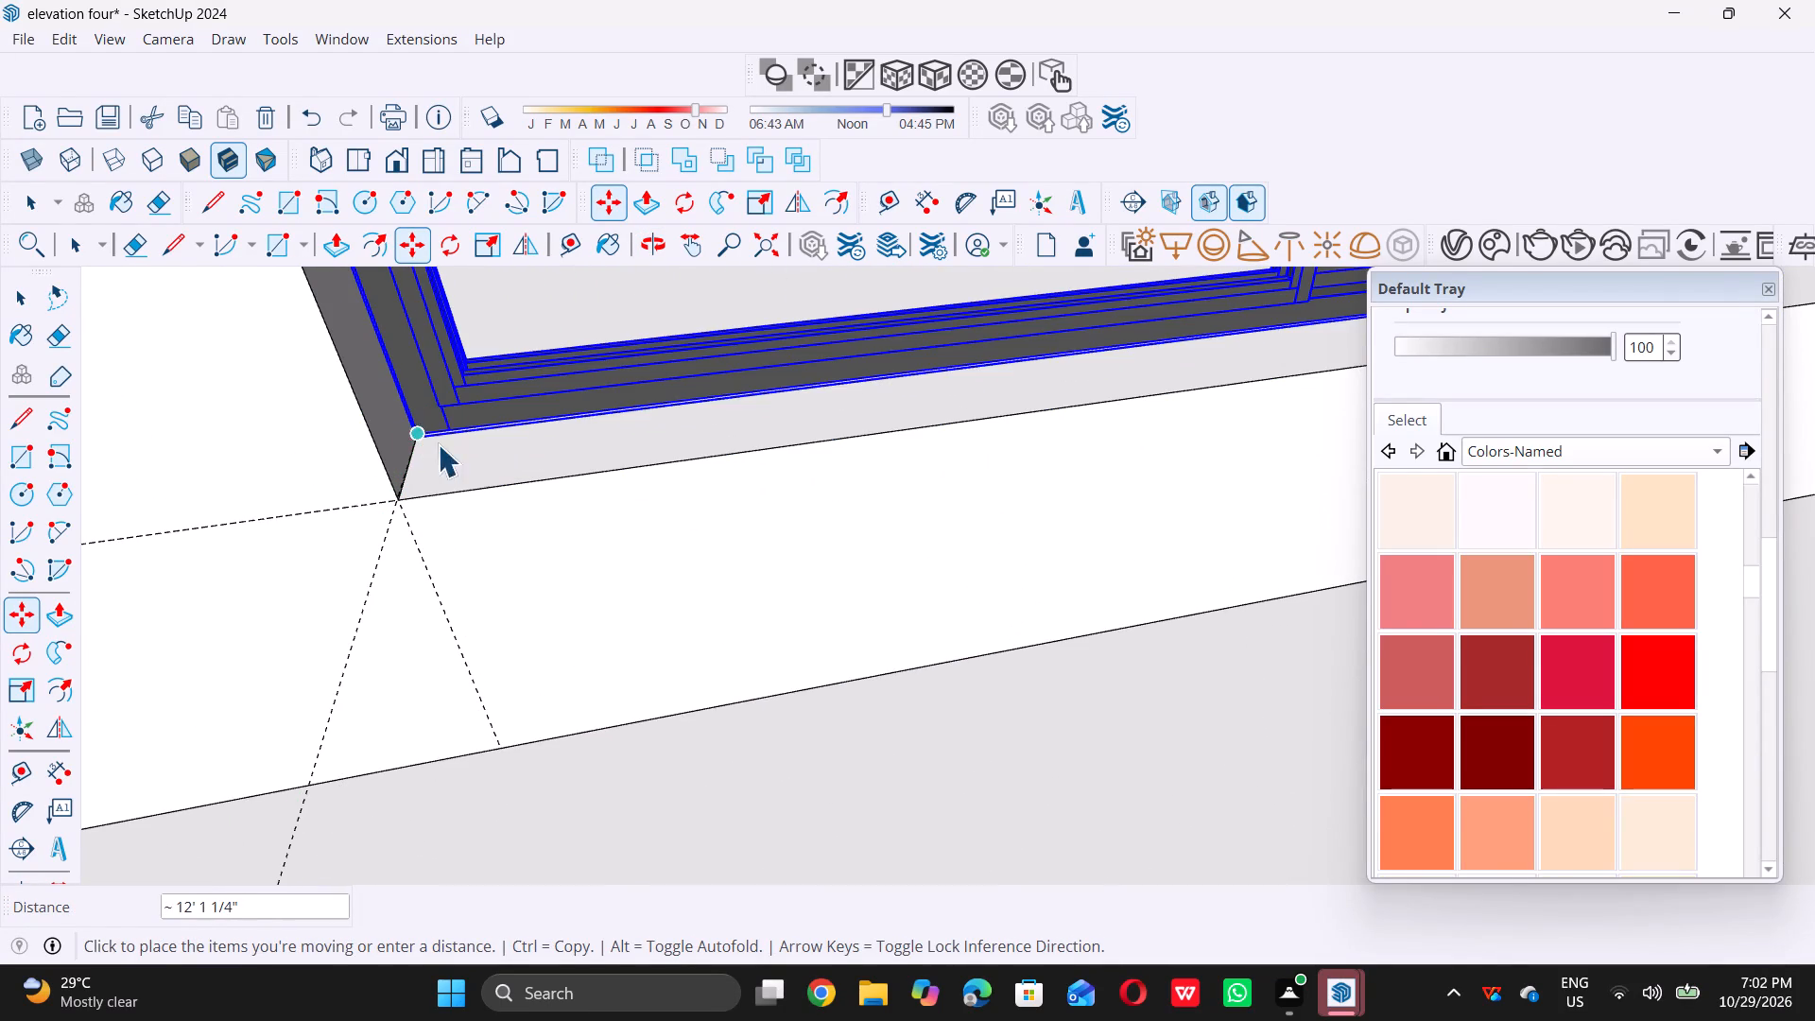
Move the duplicate sliding window by its lower outer corner into the 6' by 6' top-storey opening above the balcony, seating it inside the reveal, and deselect it.
scroll(569, 502, "down", 5)
scroll(575, 526, "down", 17)
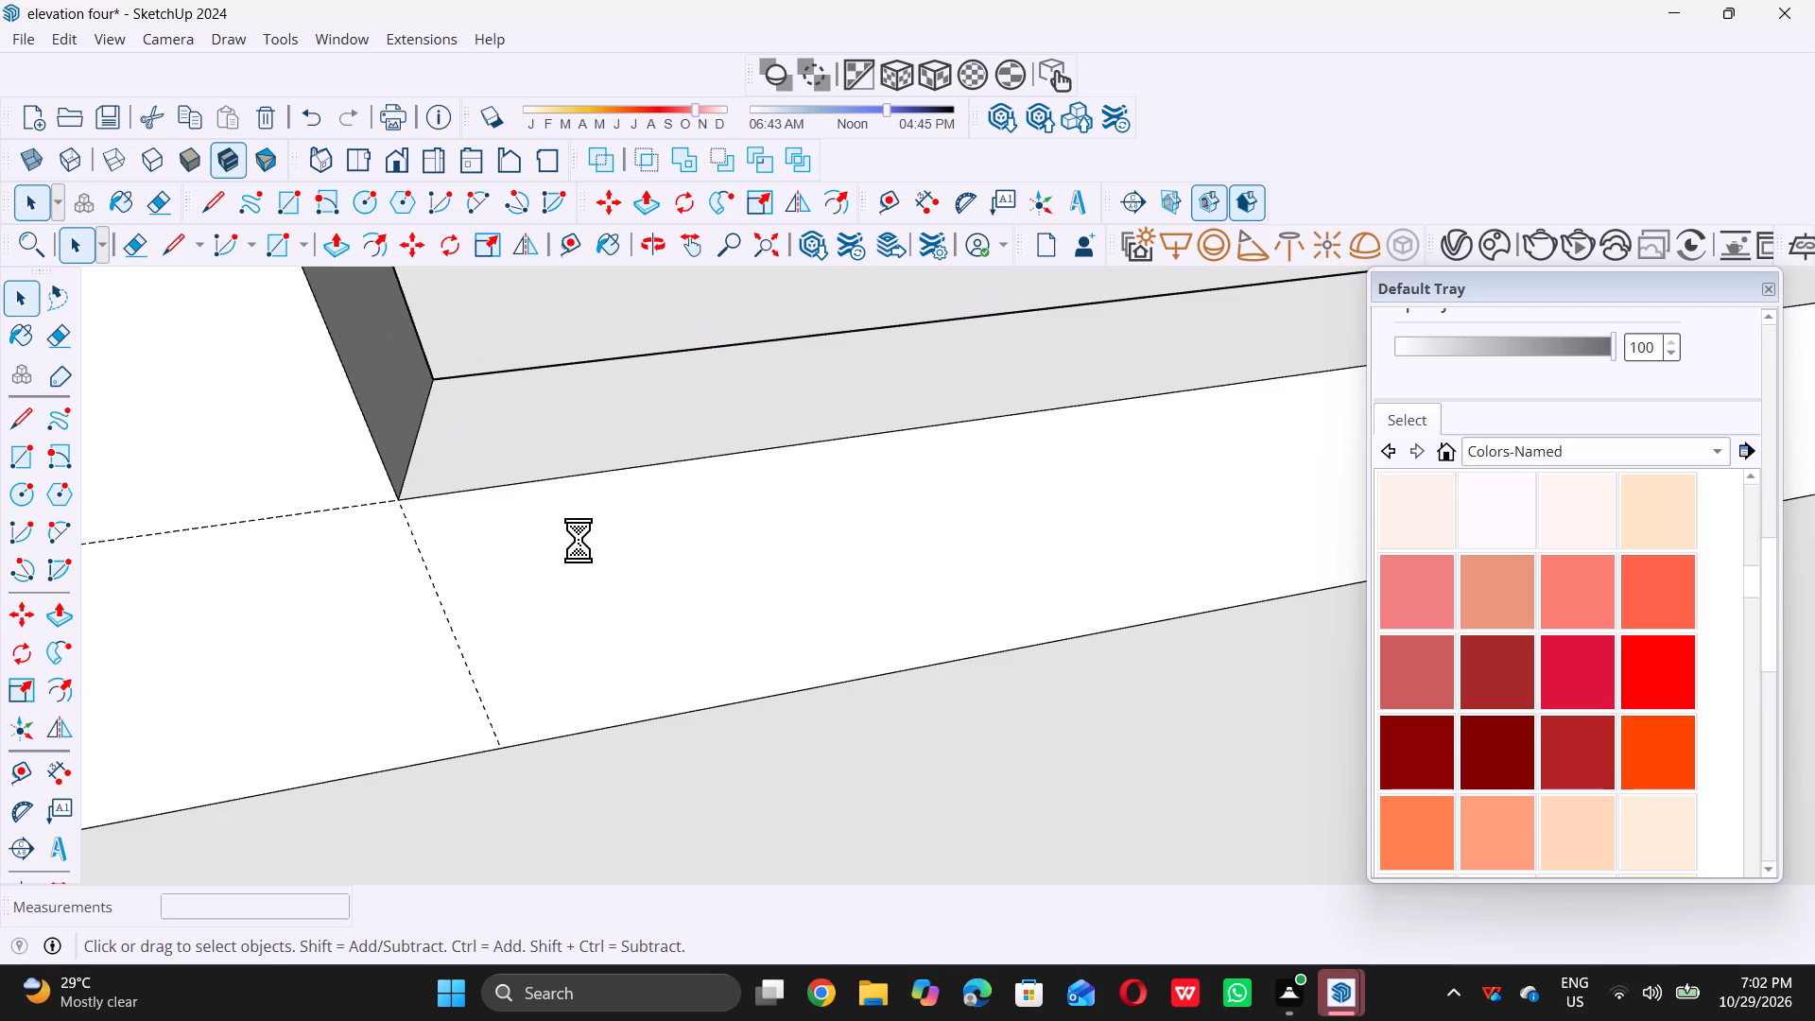
scroll(579, 540, "down", 20)
scroll(579, 540, "down", 14)
scroll(715, 516, "down", 18)
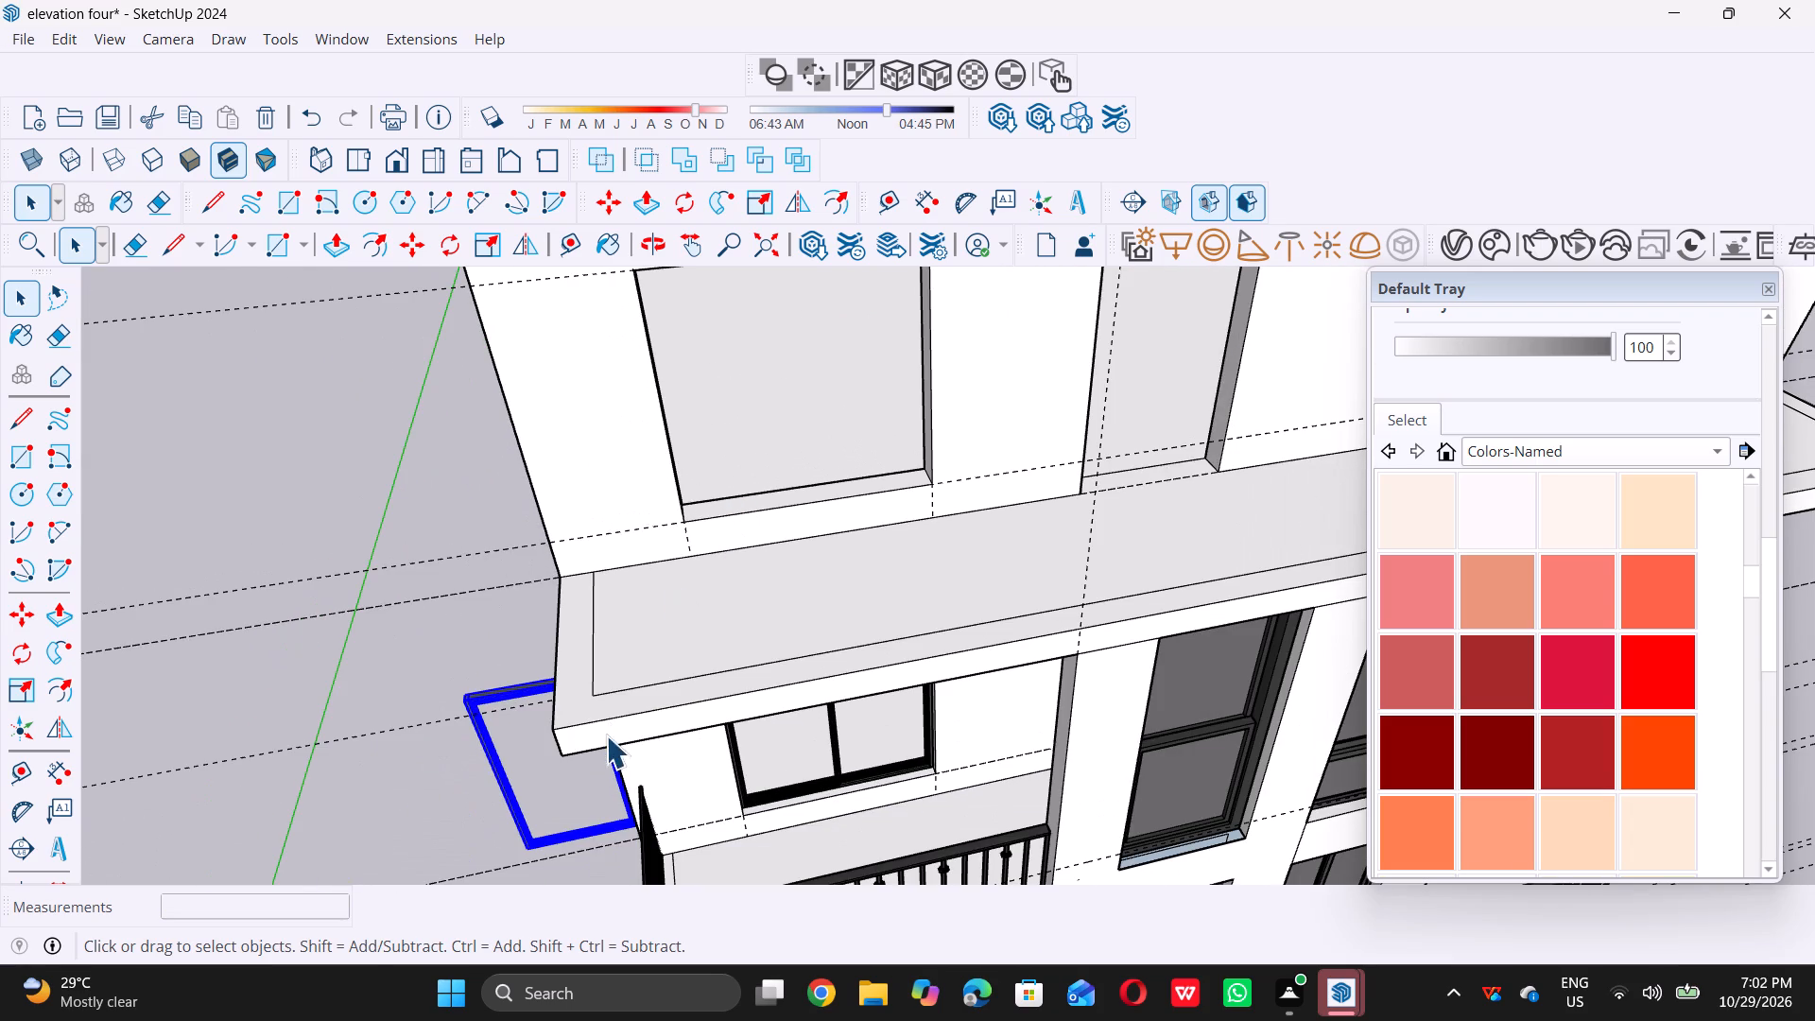
middle_click_drag(605, 736, 604, 547)
scroll(534, 770, "up", 1)
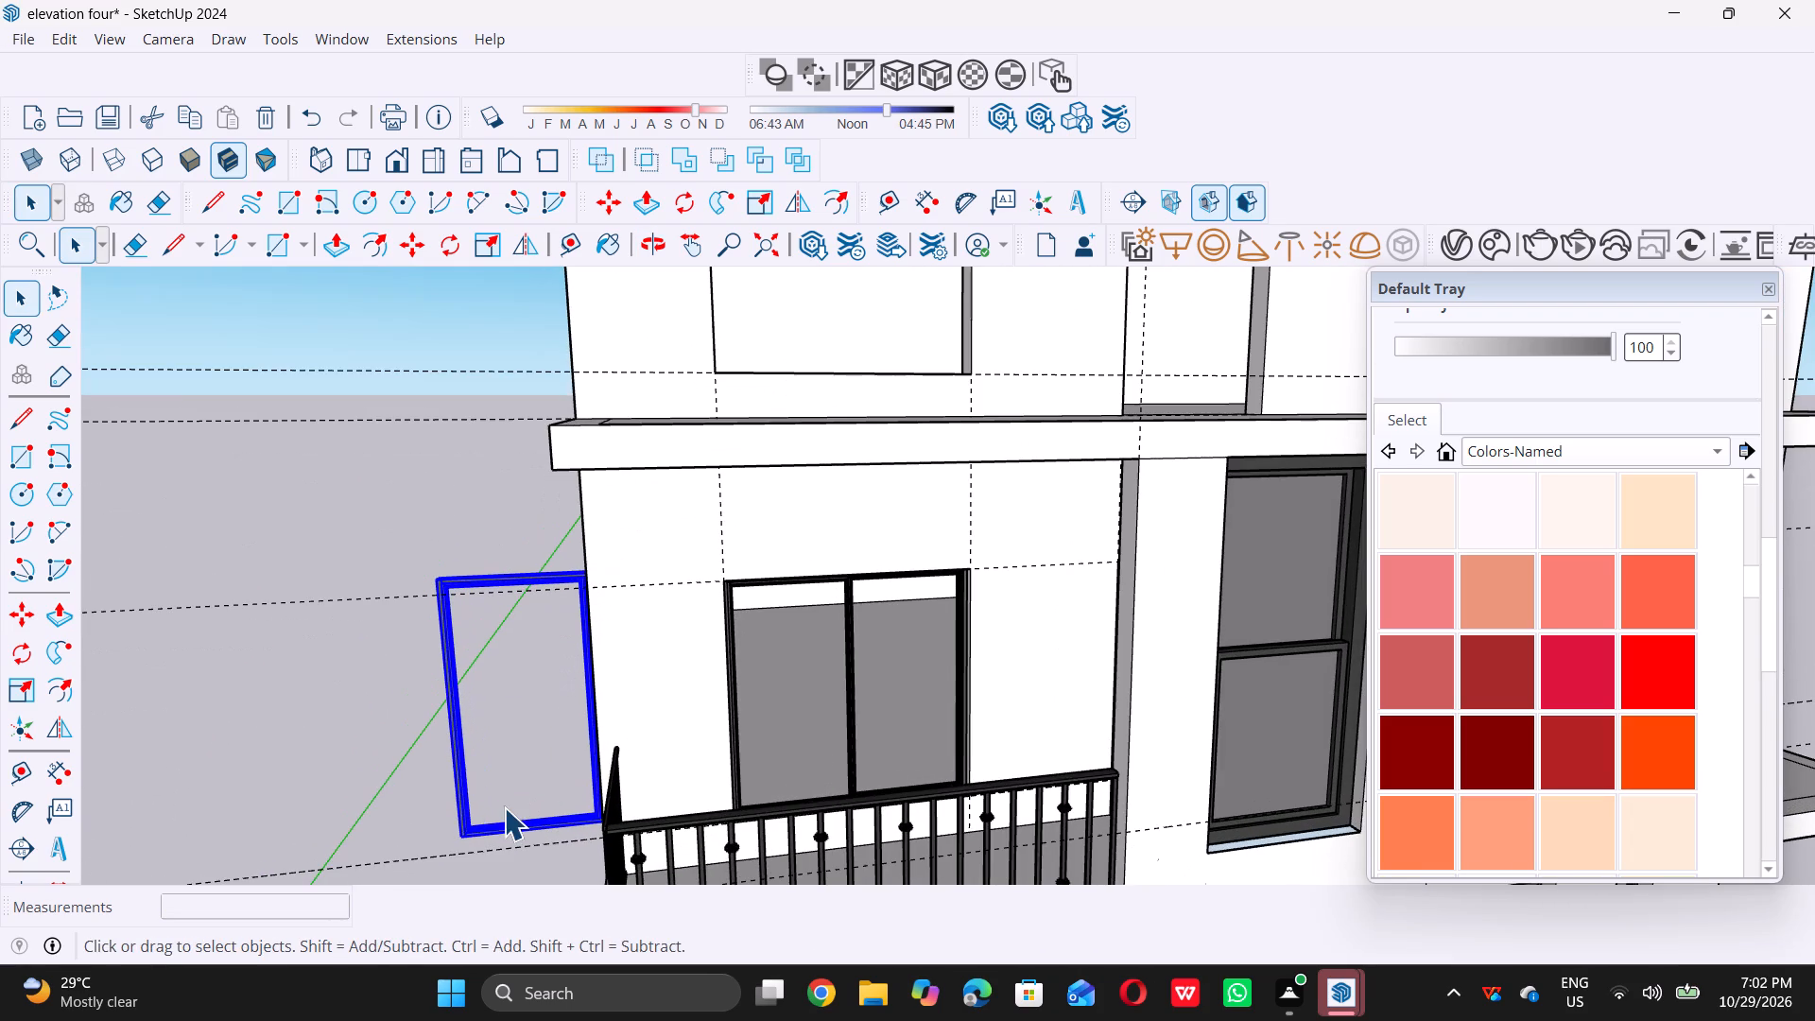
scroll(488, 838, "up", 1)
scroll(531, 679, "down", 6)
scroll(565, 796, "up", 7)
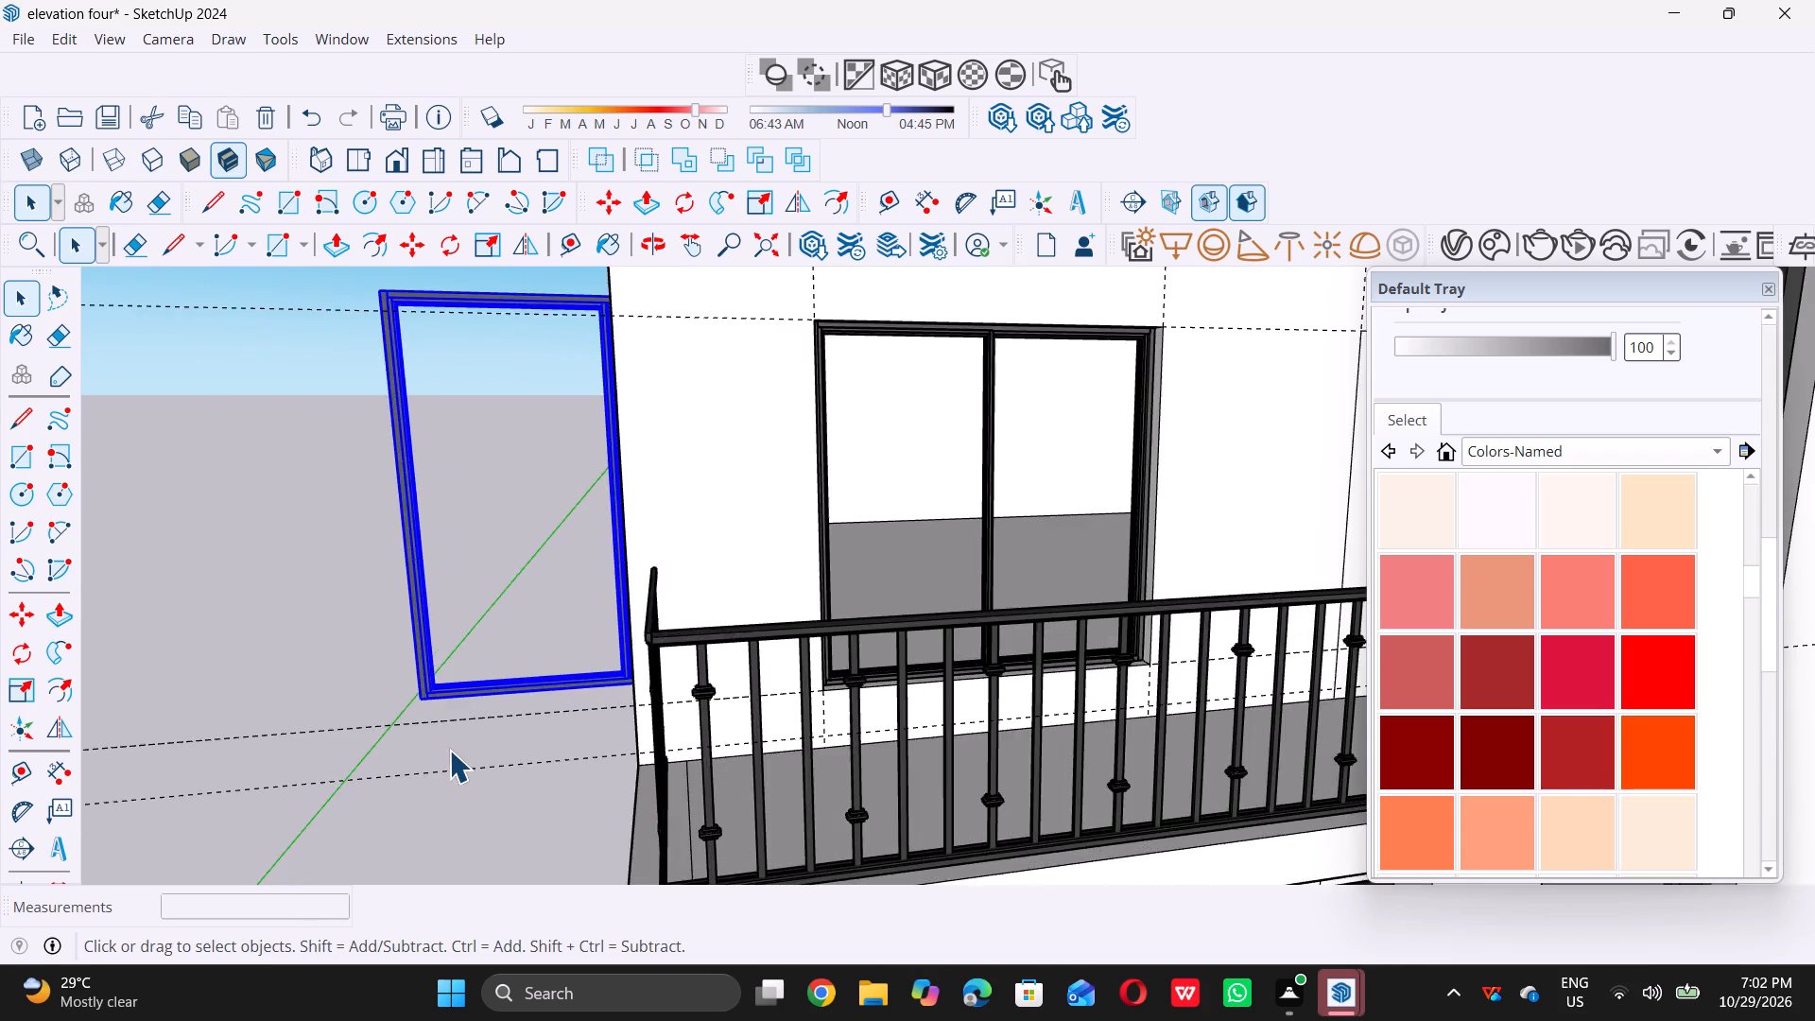
scroll(449, 750, "up", 2)
key("m")
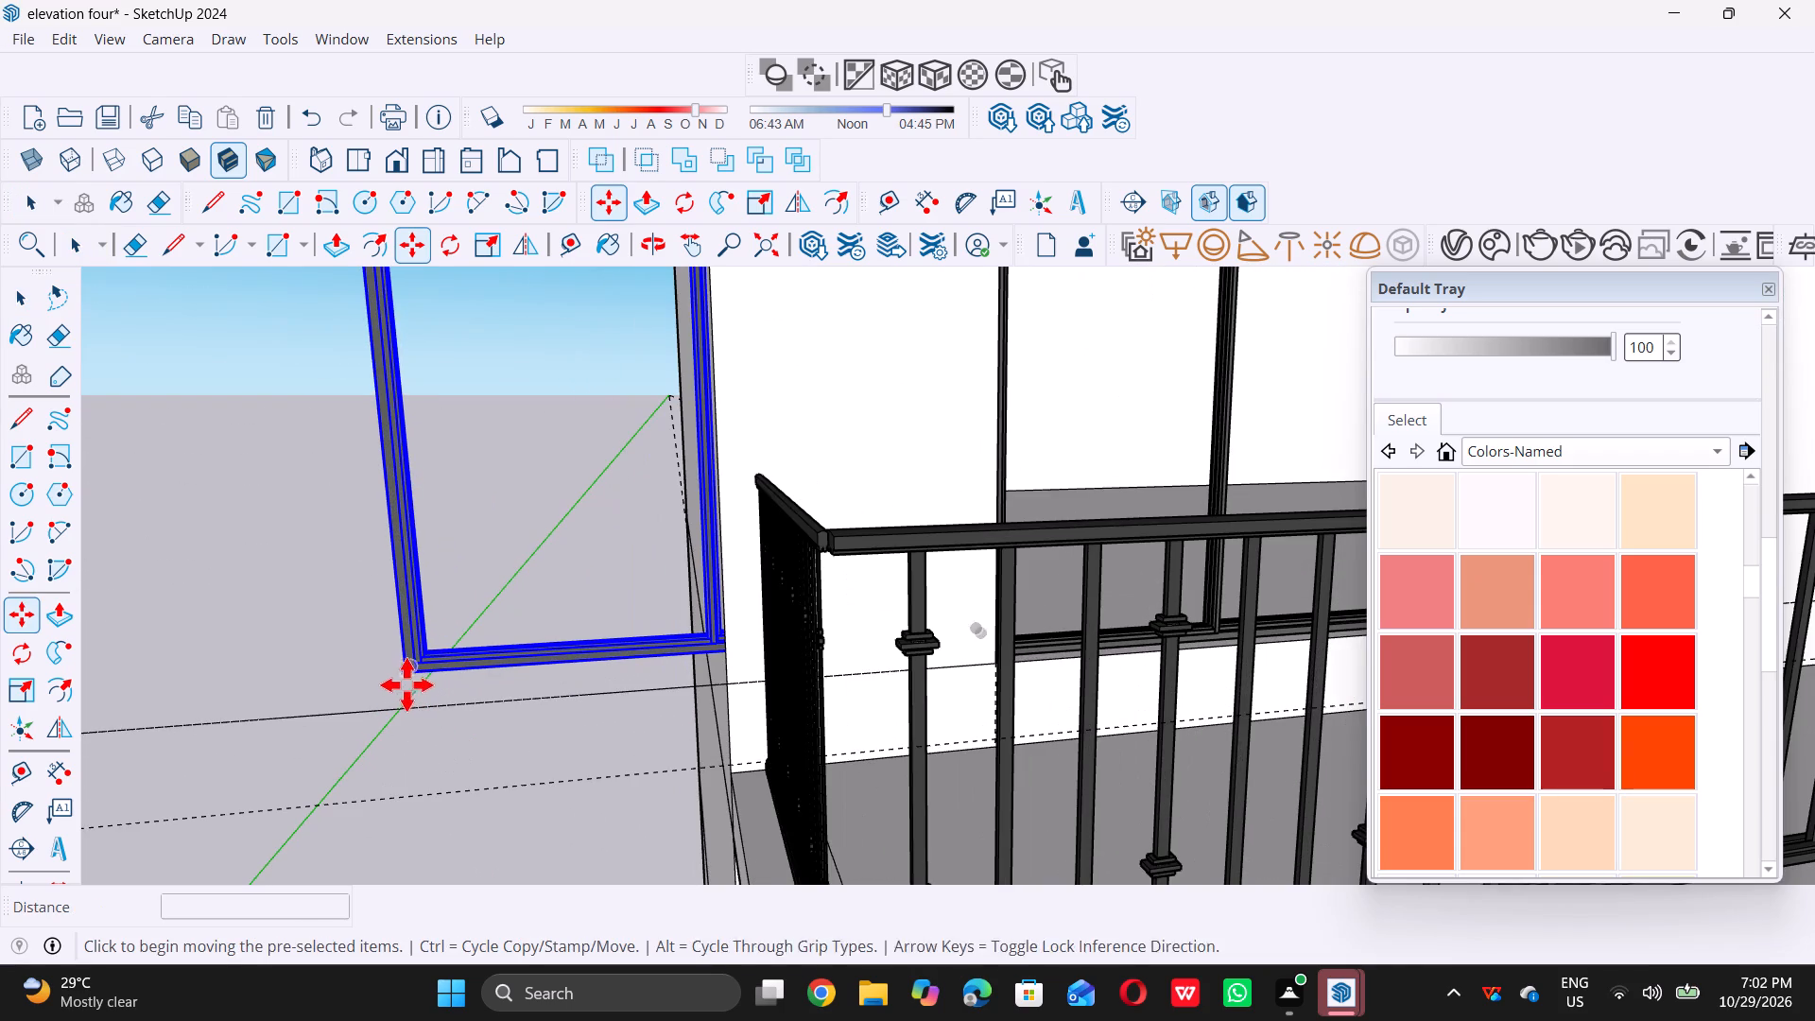
double_click(407, 669)
scroll(407, 669, "down", 7)
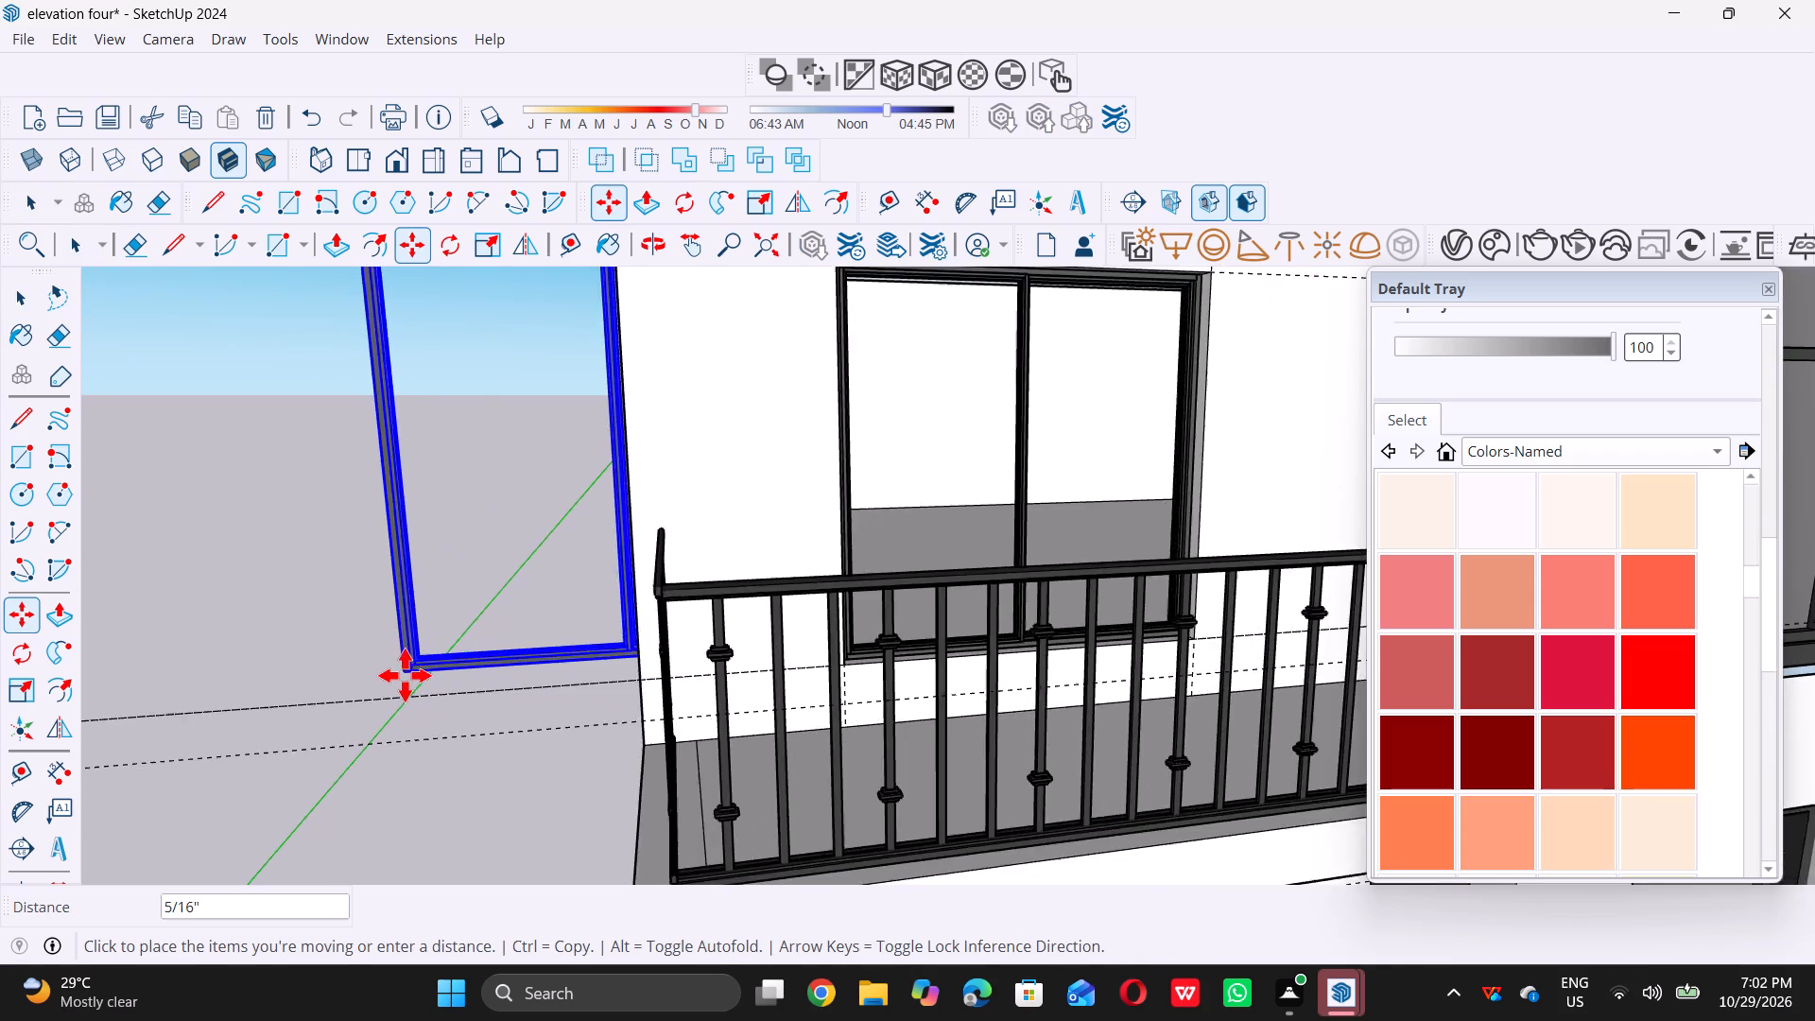
scroll(405, 675, "down", 14)
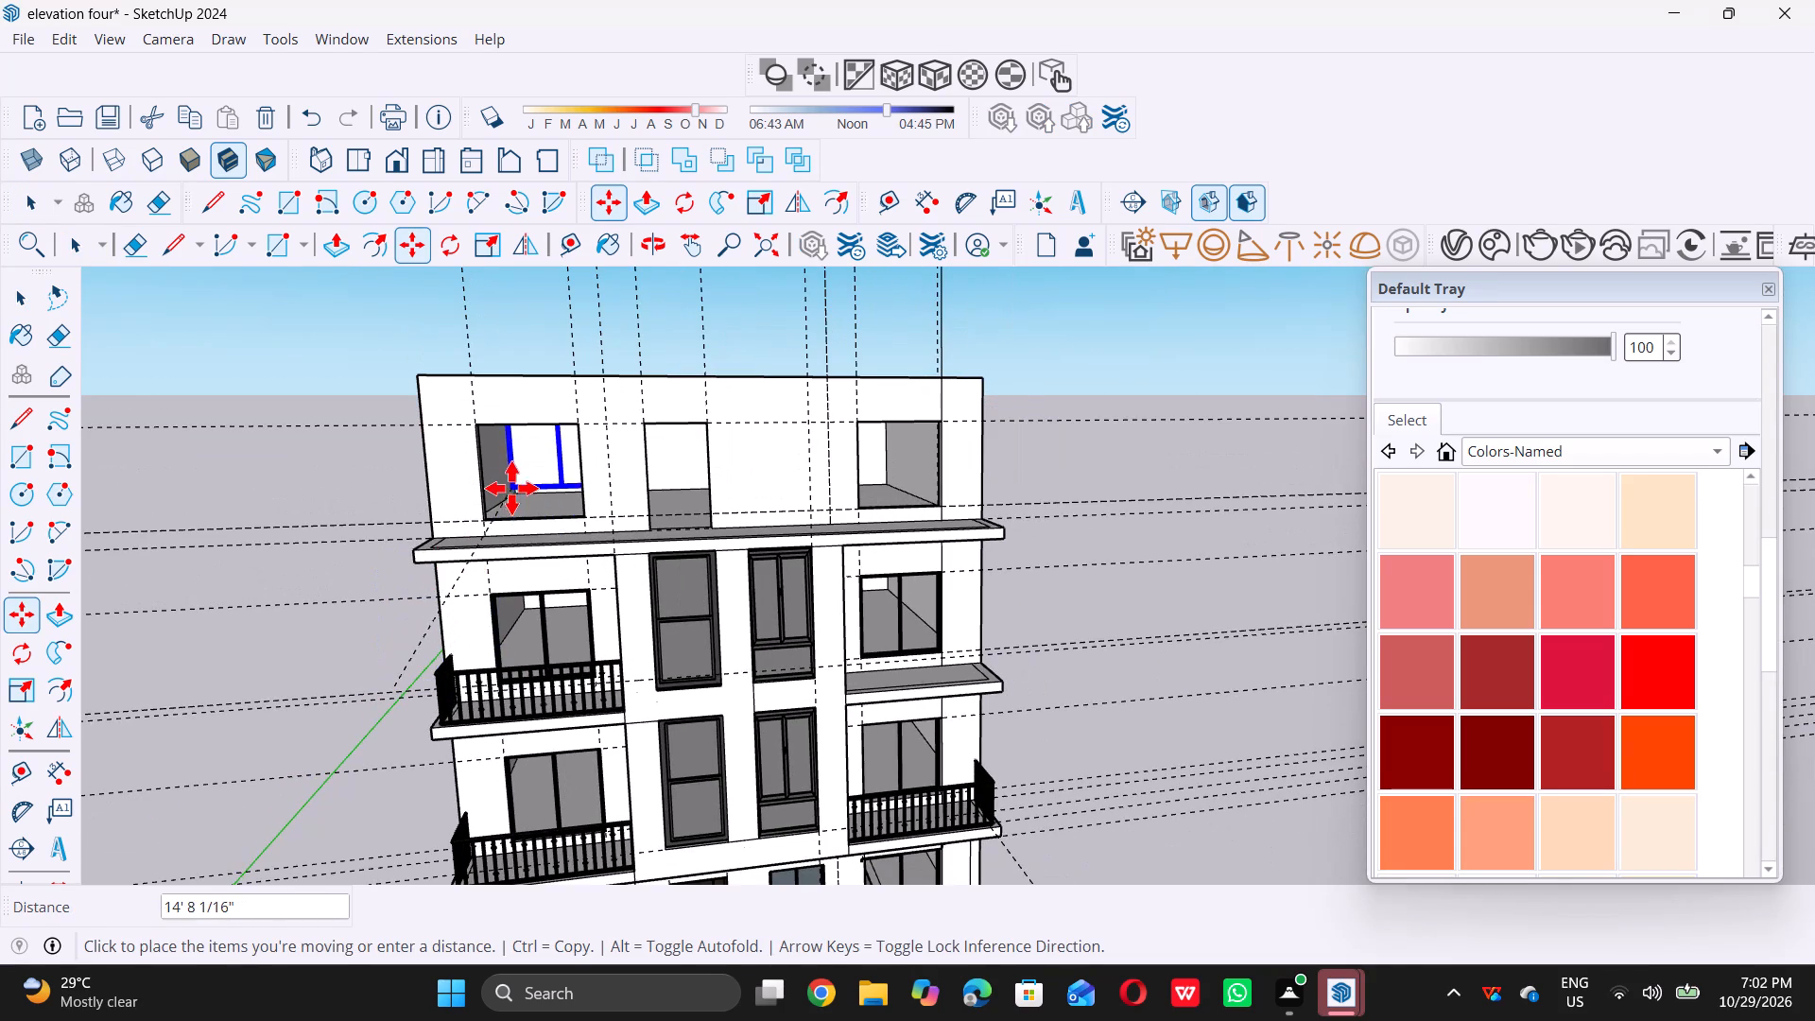
middle_click_drag(504, 494, 421, 660)
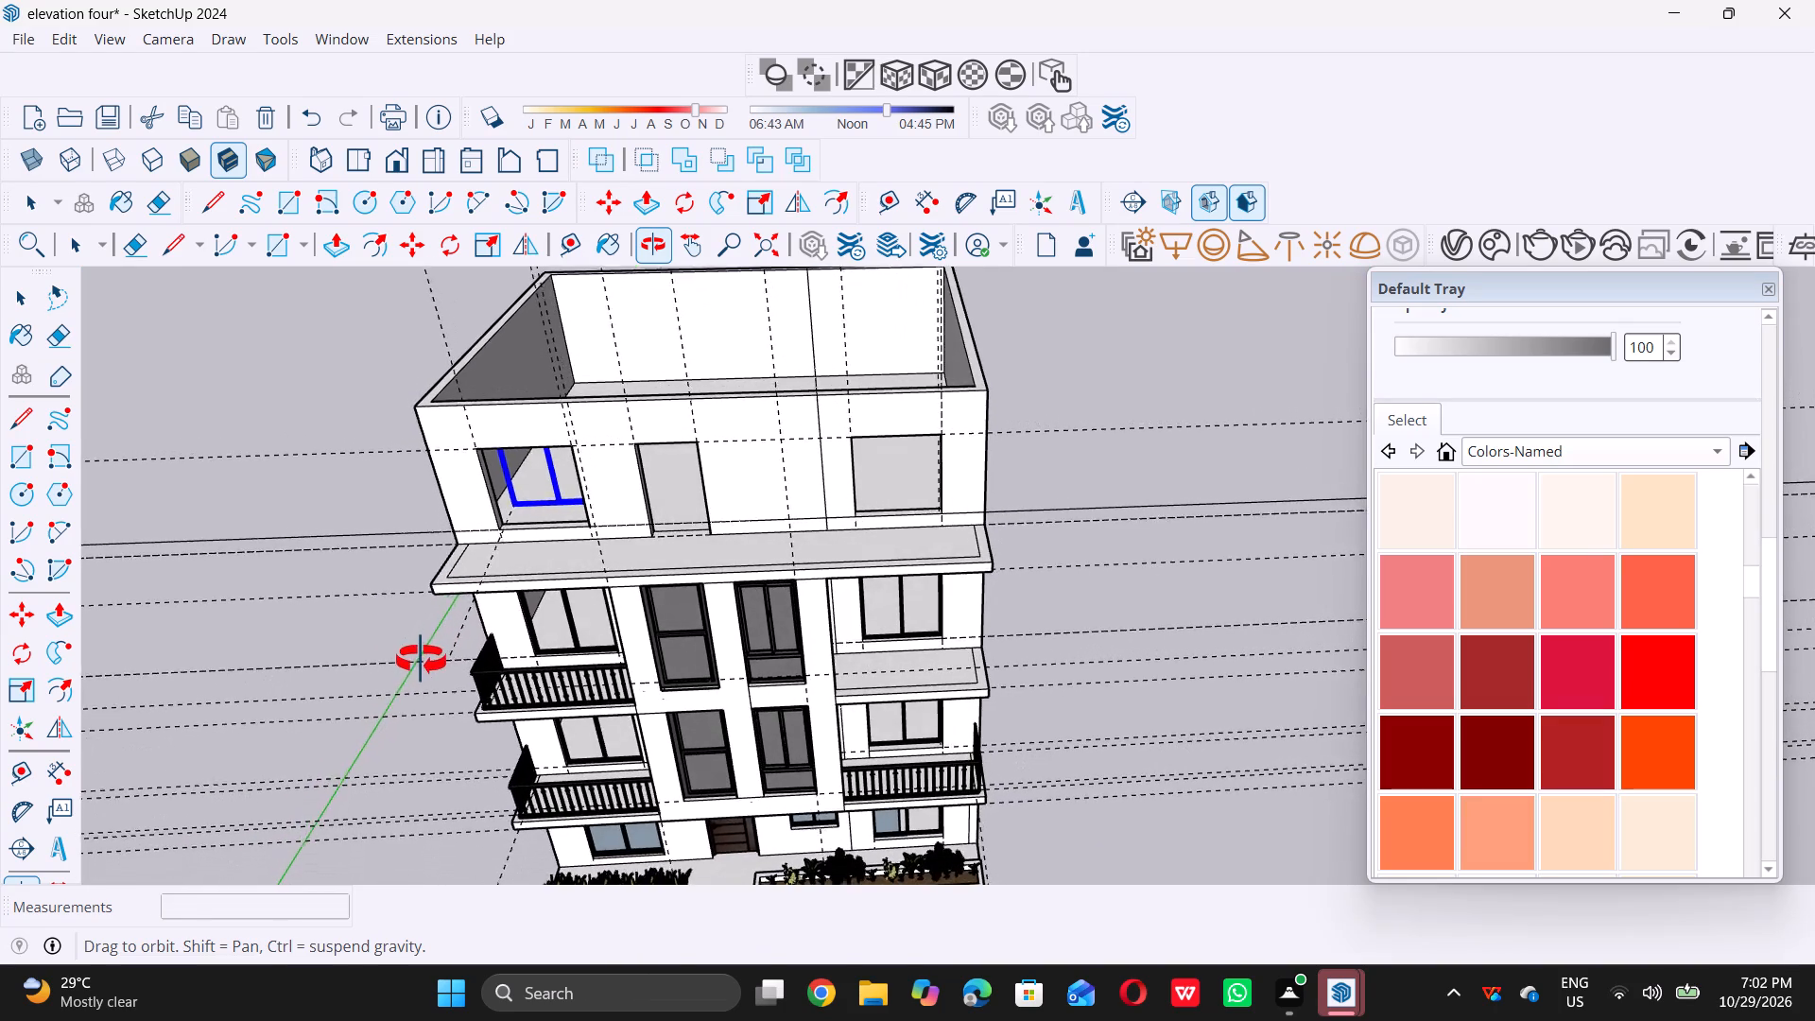
middle_click_drag(421, 660, 421, 662)
scroll(481, 524, "up", 19)
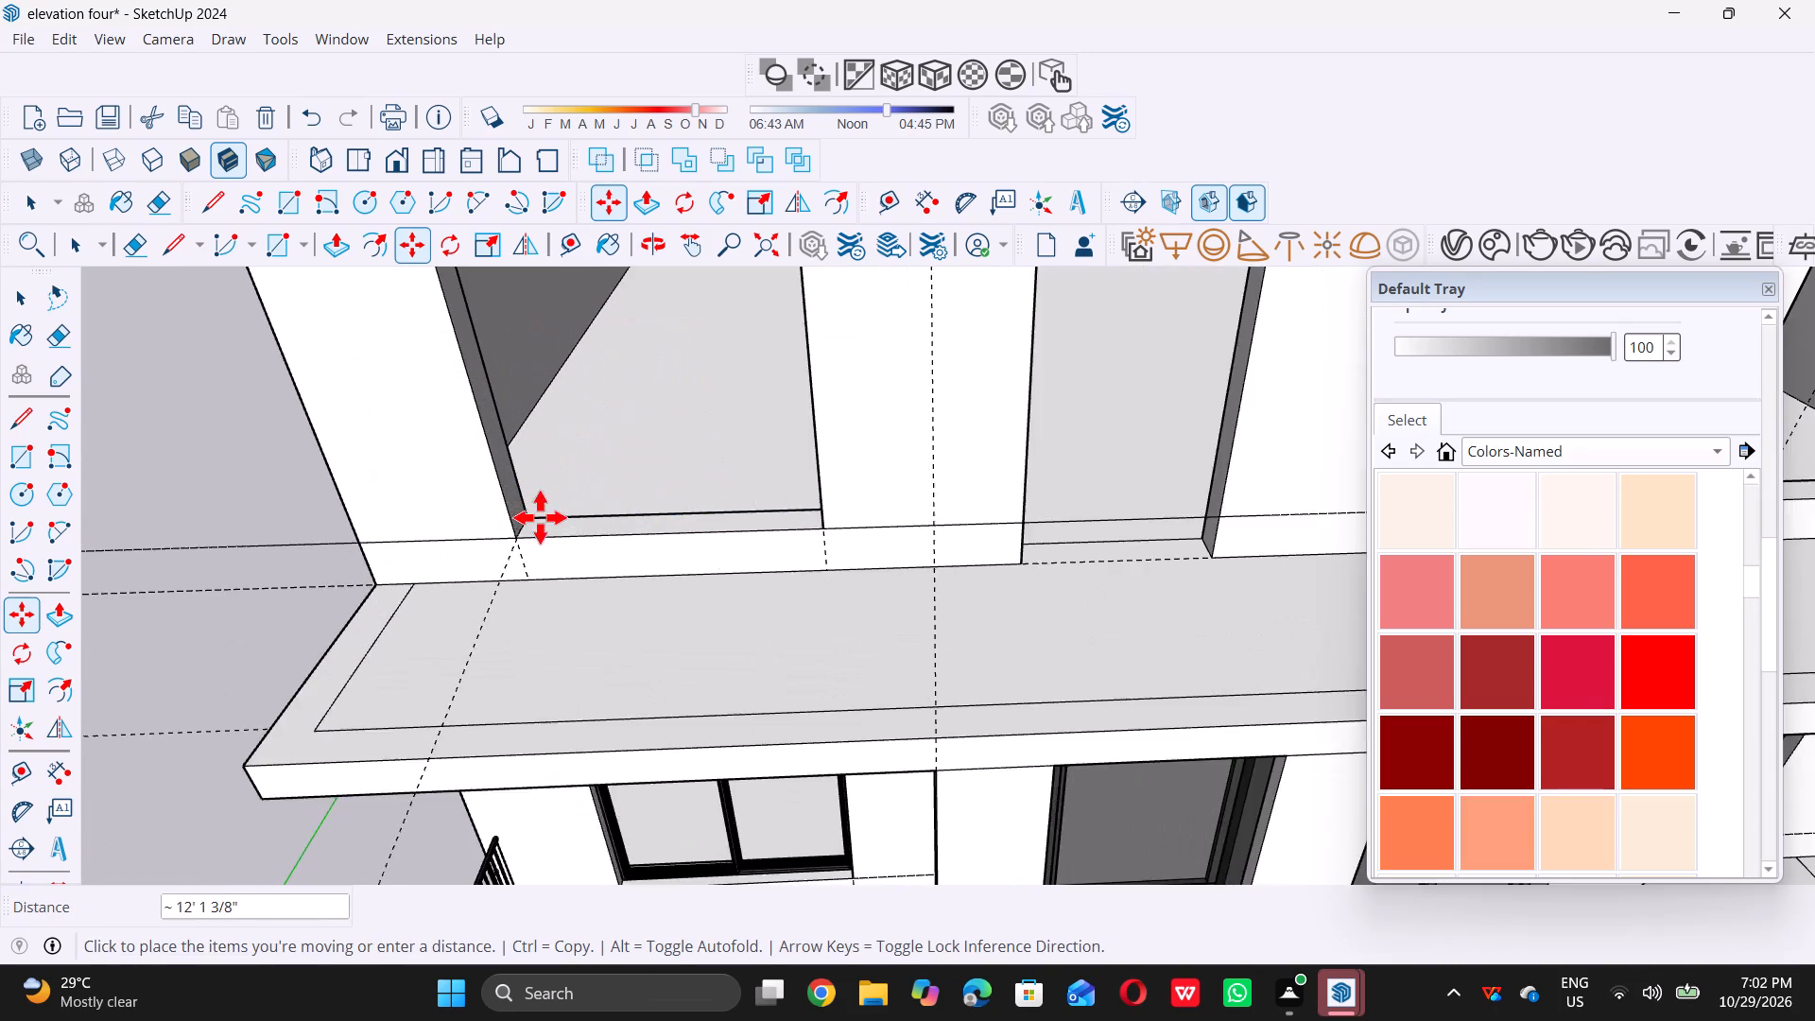
scroll(540, 517, "up", 15)
scroll(527, 552, "down", 1)
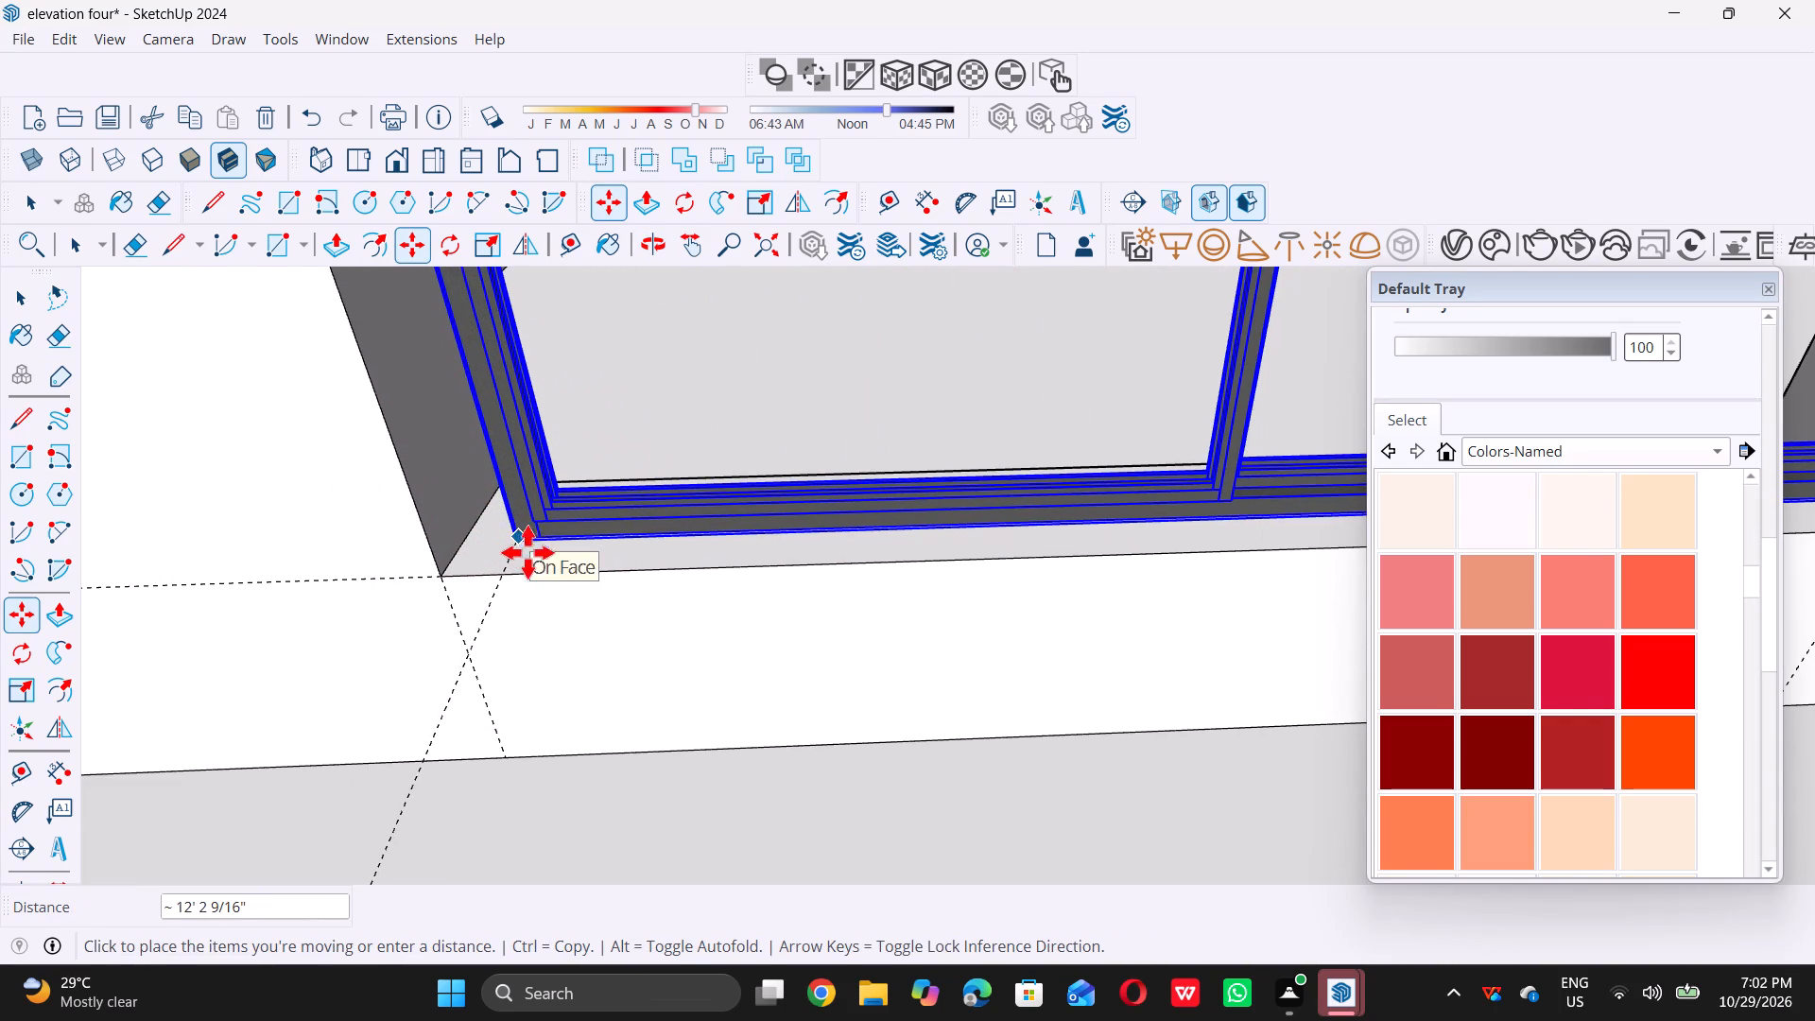
scroll(527, 552, "down", 16)
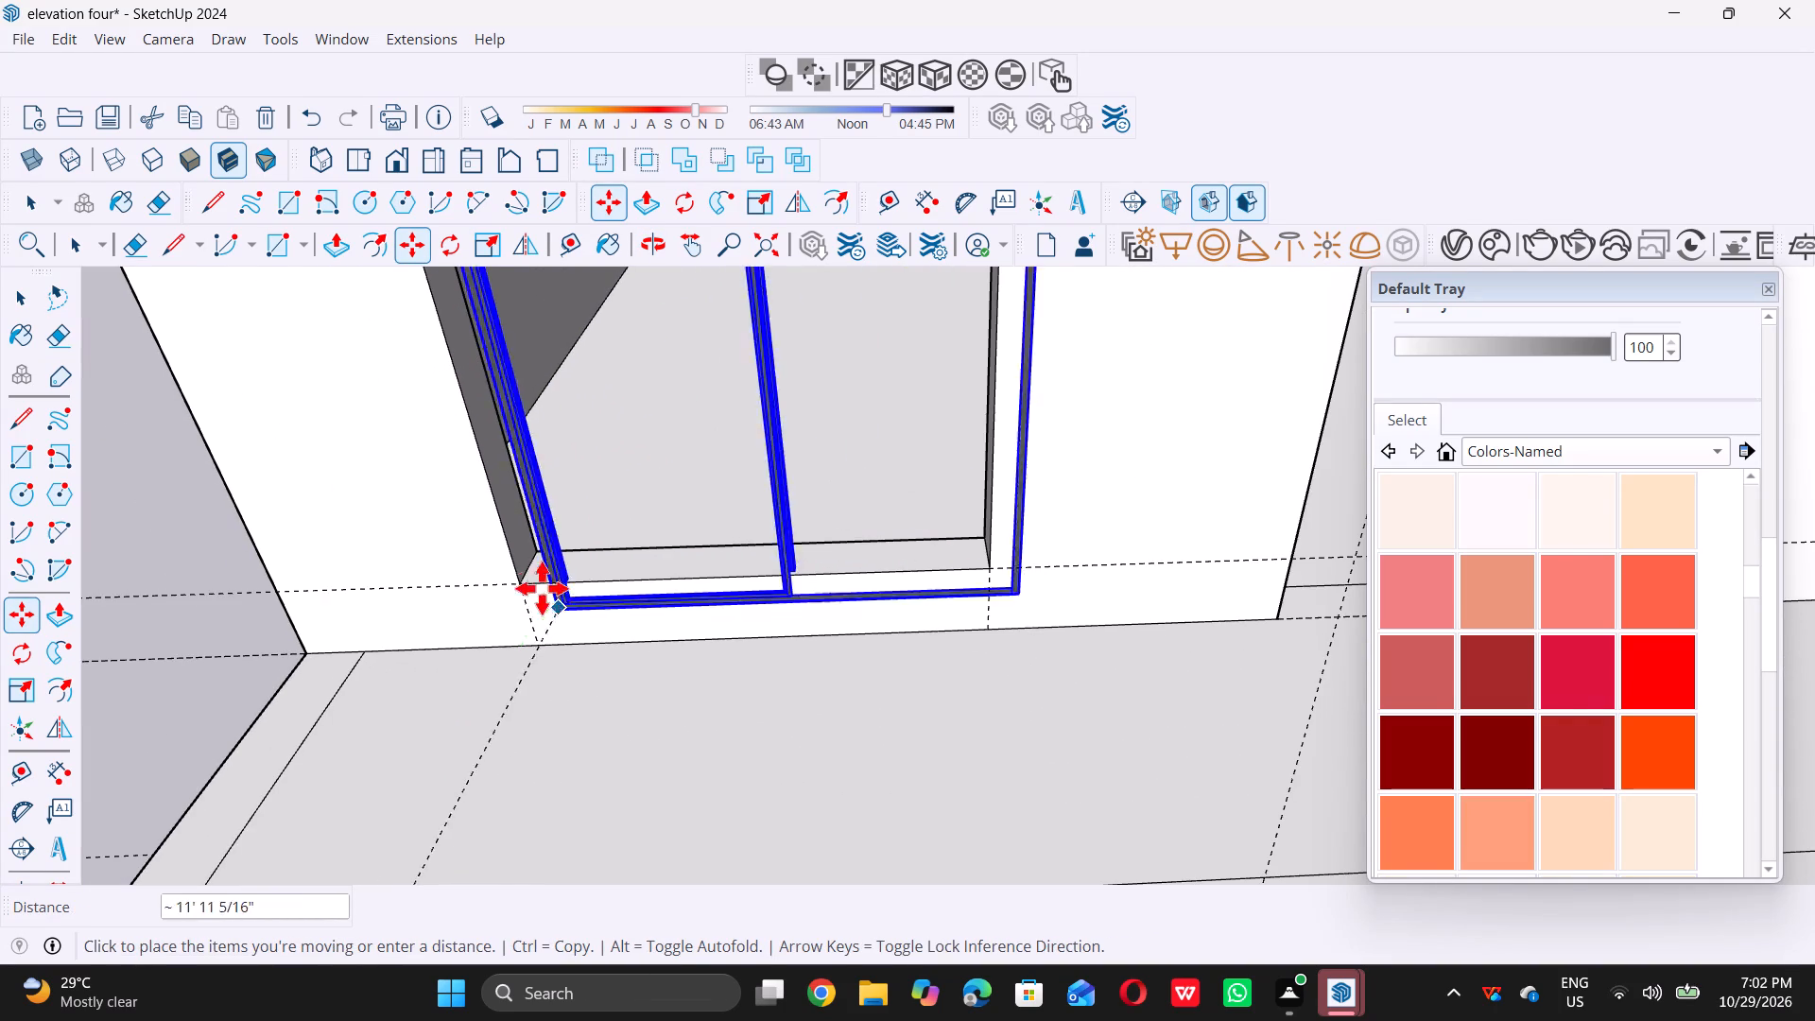
scroll(531, 562, "up", 10)
triple_click(531, 570)
left_click(531, 570)
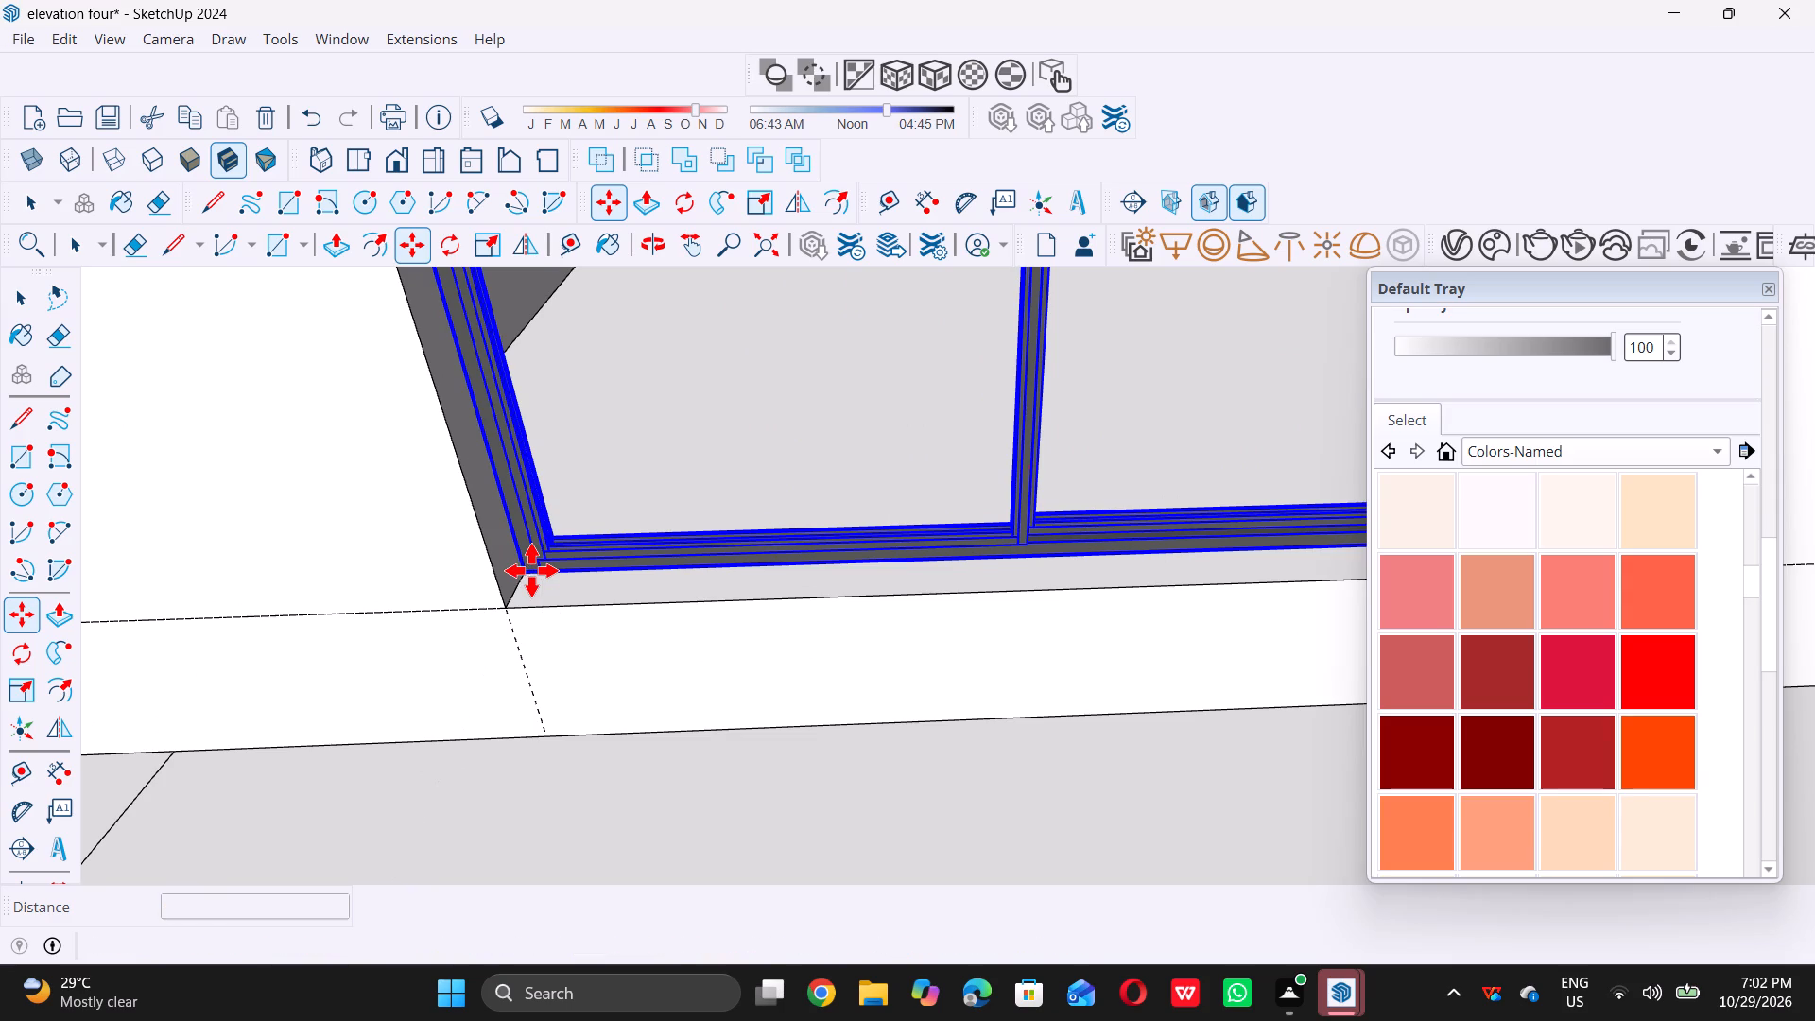
key("space")
scroll(583, 590, "down", 10)
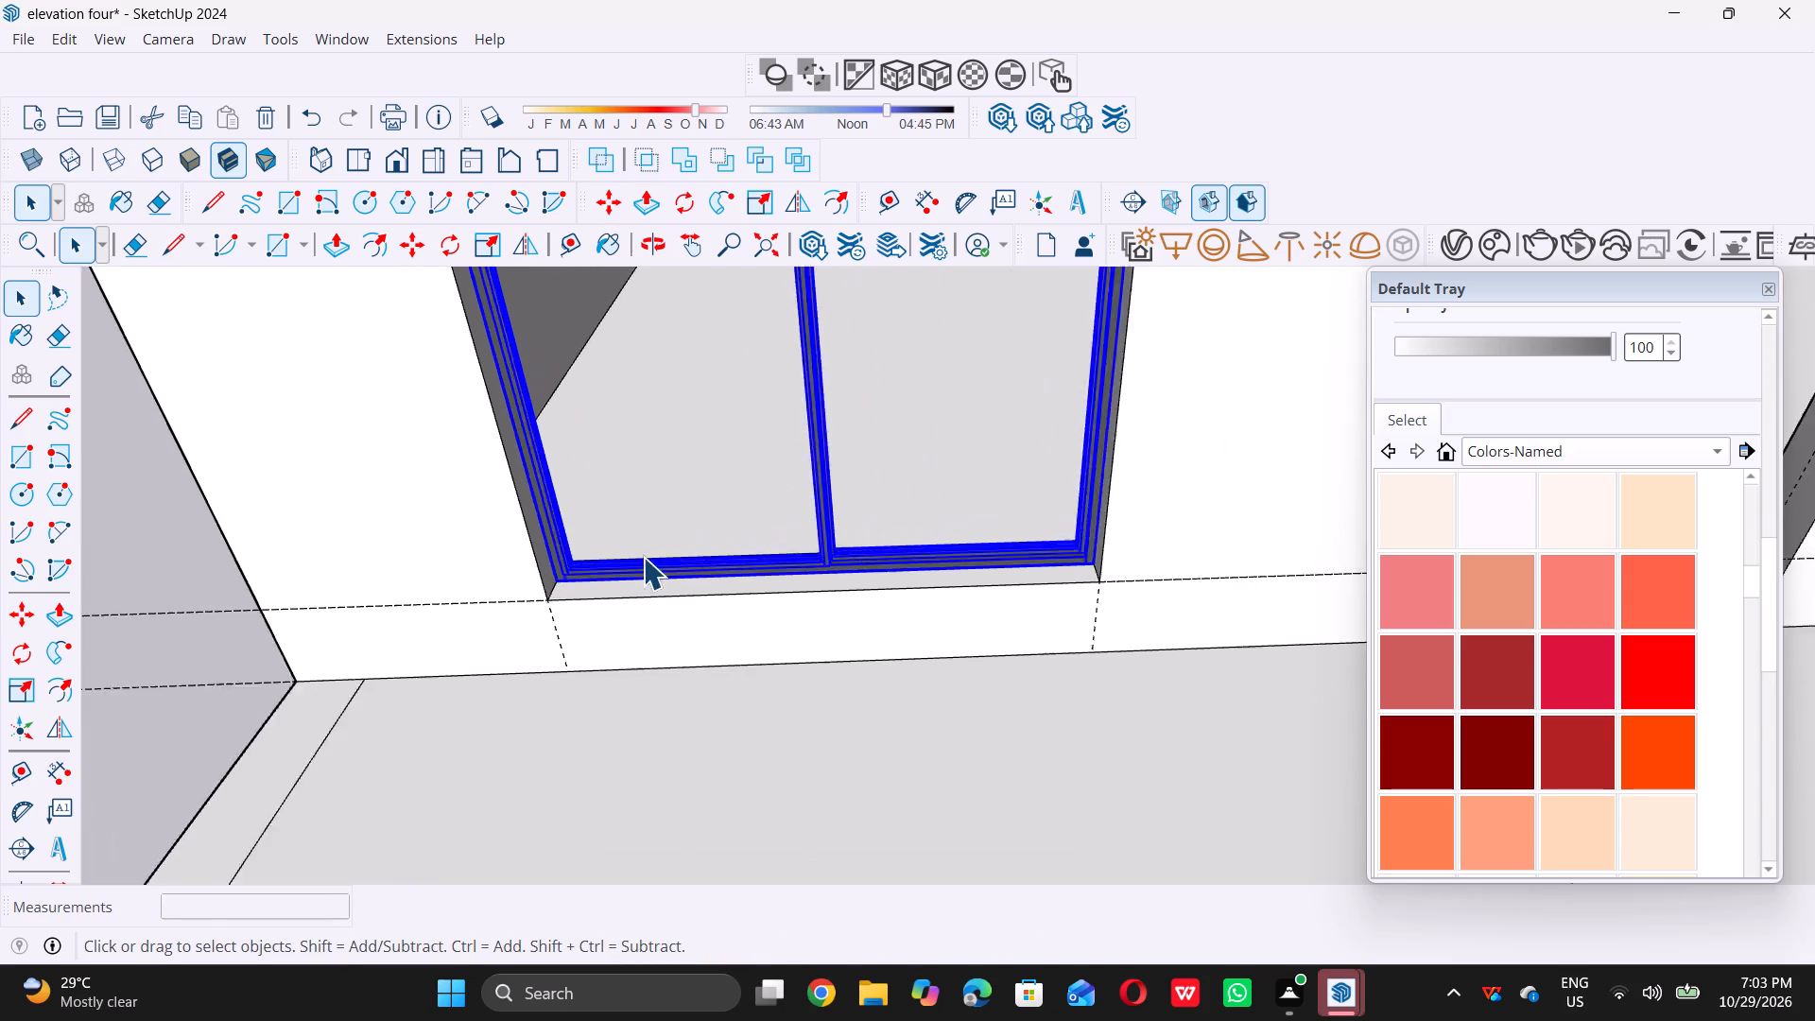
scroll(643, 557, "down", 10)
double_click(326, 661)
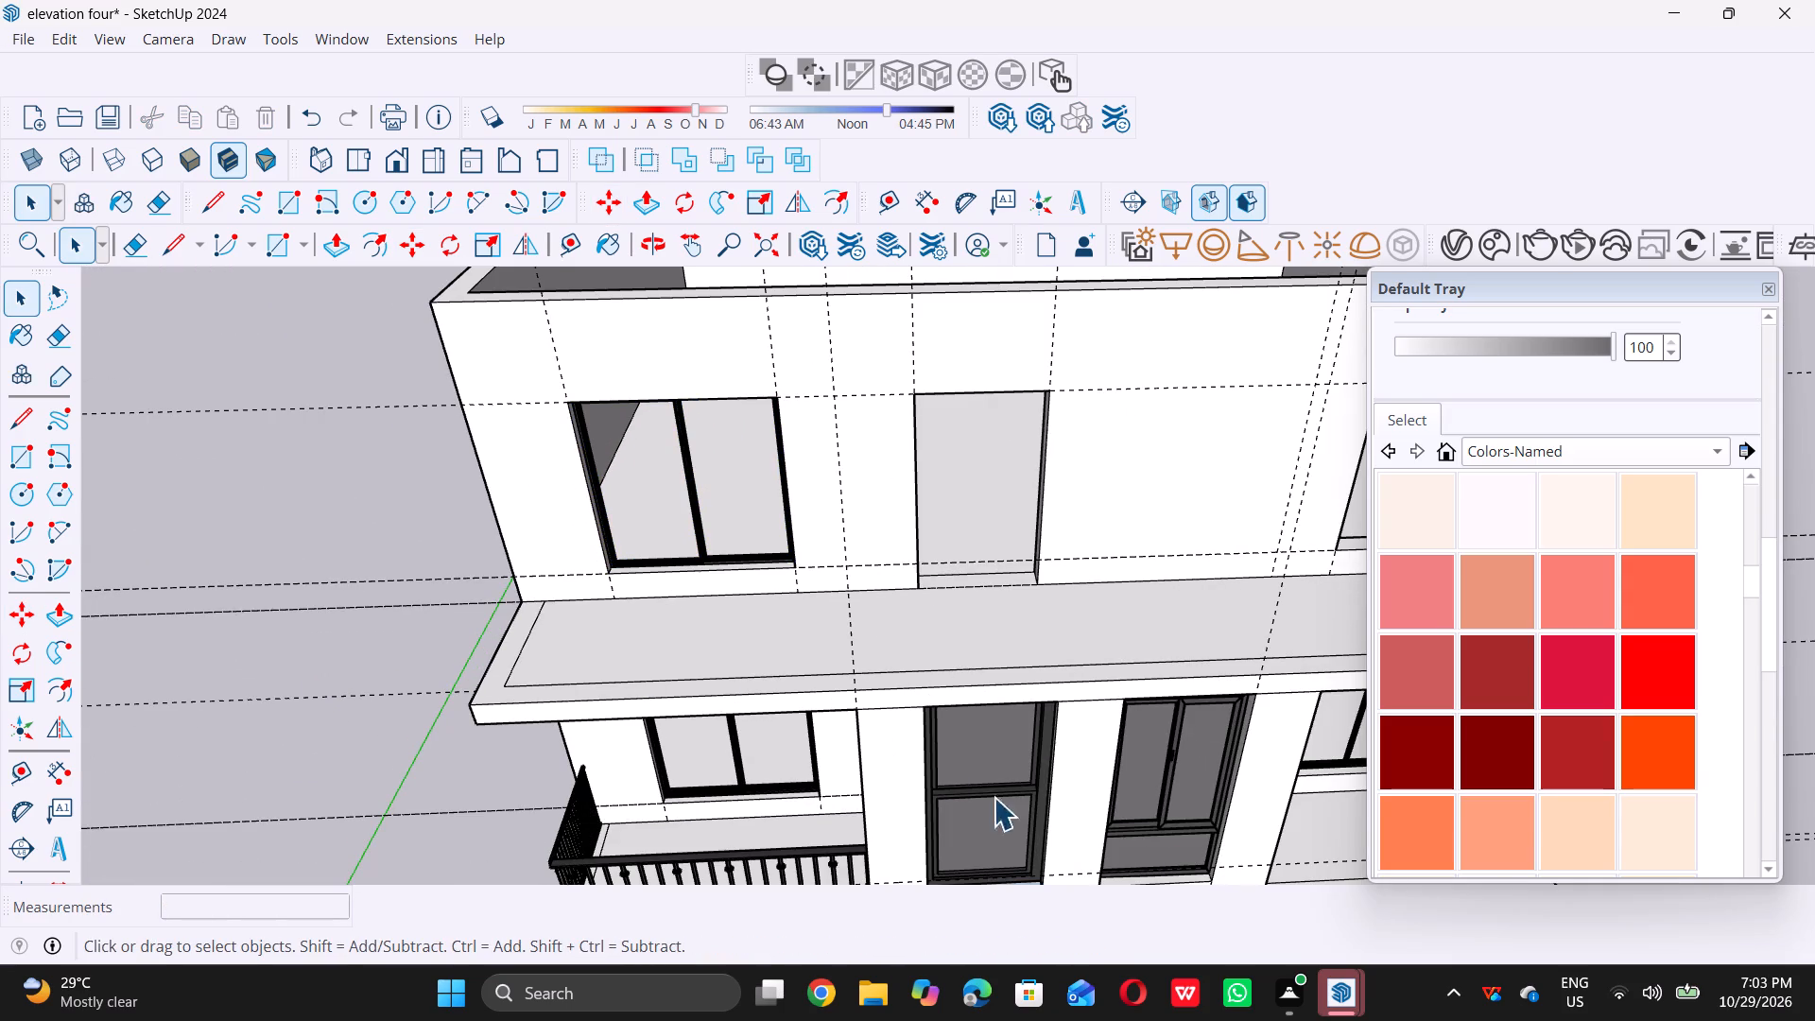
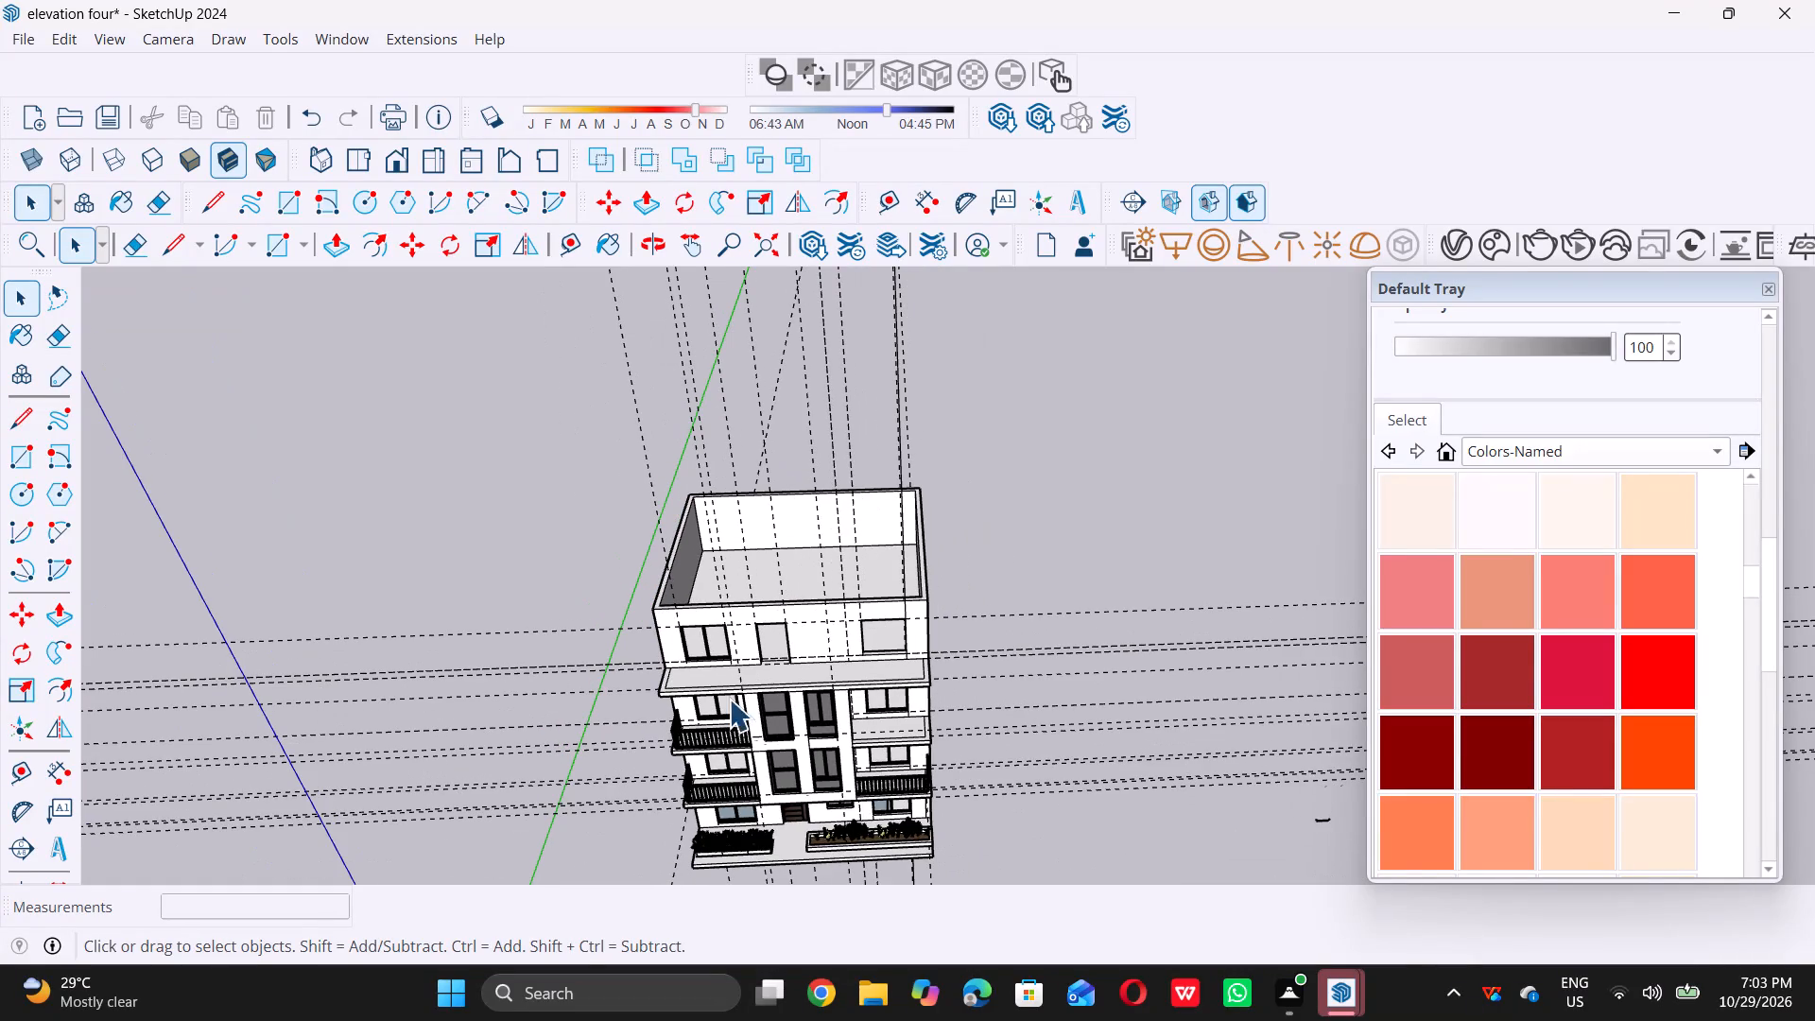
Copy the sliding window directly beneath the empty 6' by 6' top-storey opening 10' 9" straight up into that opening with Move.
middle_click_drag(721, 690, 666, 615)
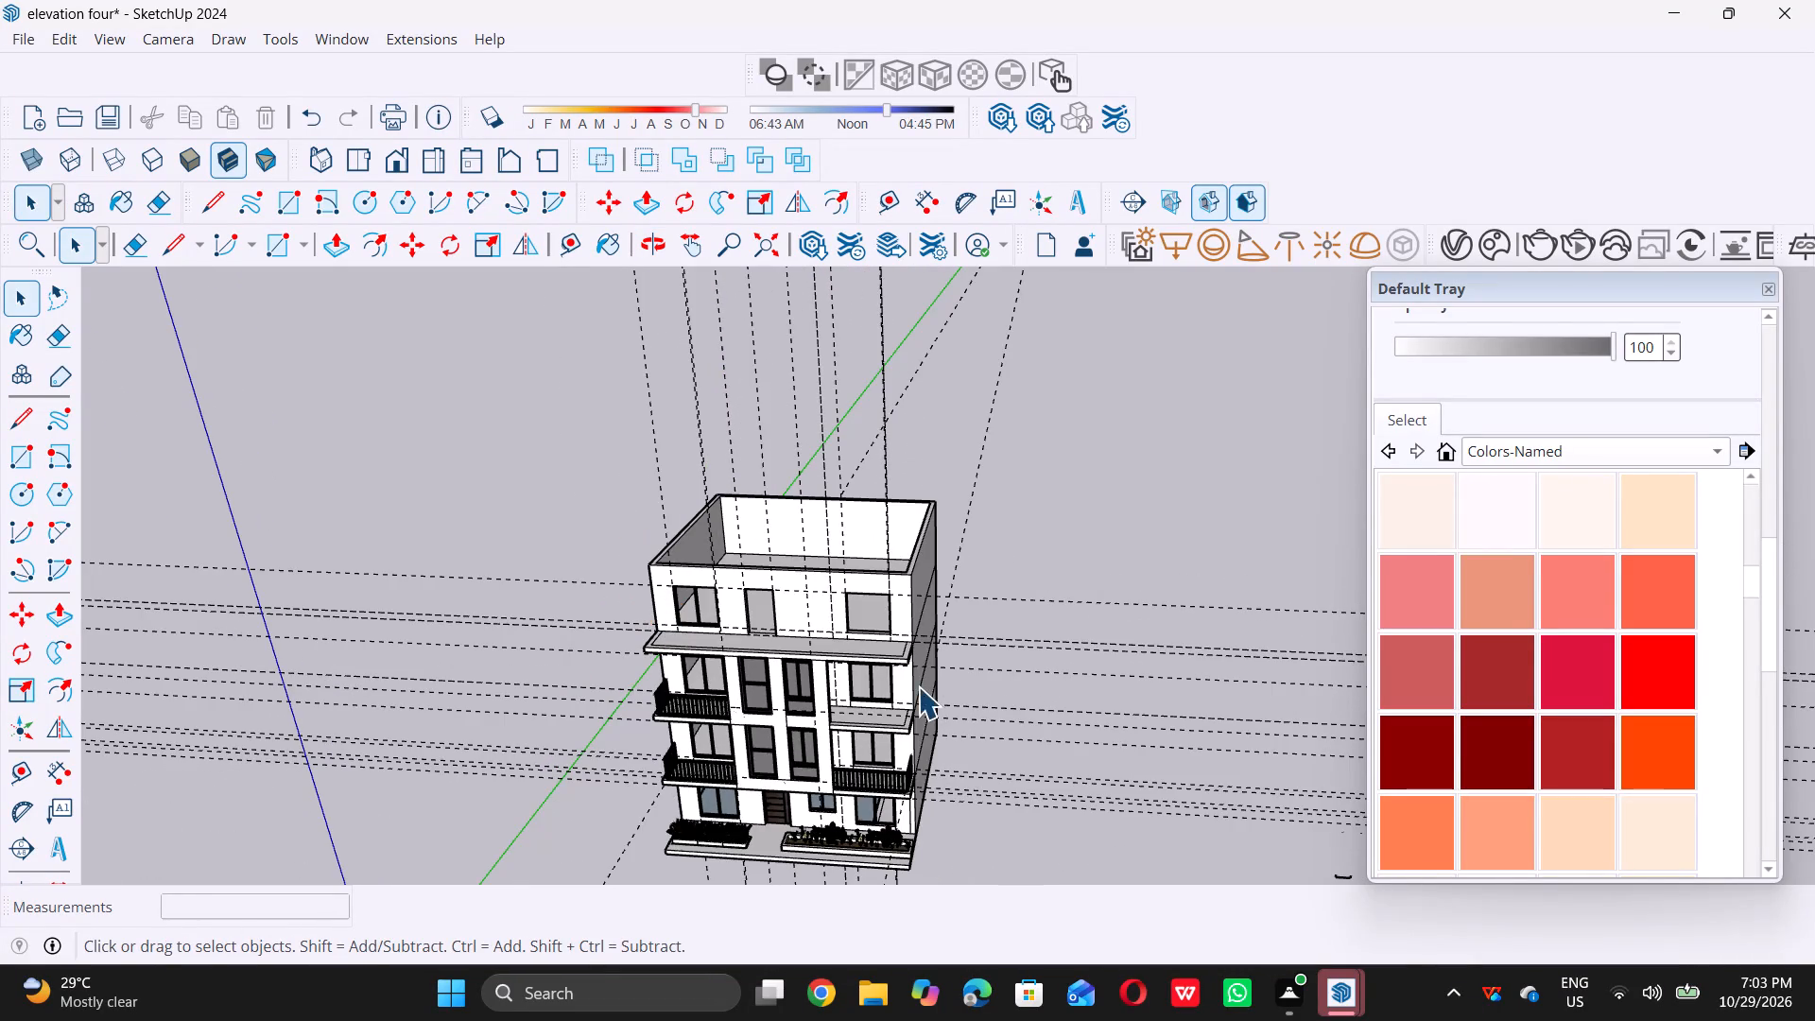
scroll(921, 695, "up", 5)
scroll(814, 665, "up", 6)
middle_click_drag(815, 701, 736, 715)
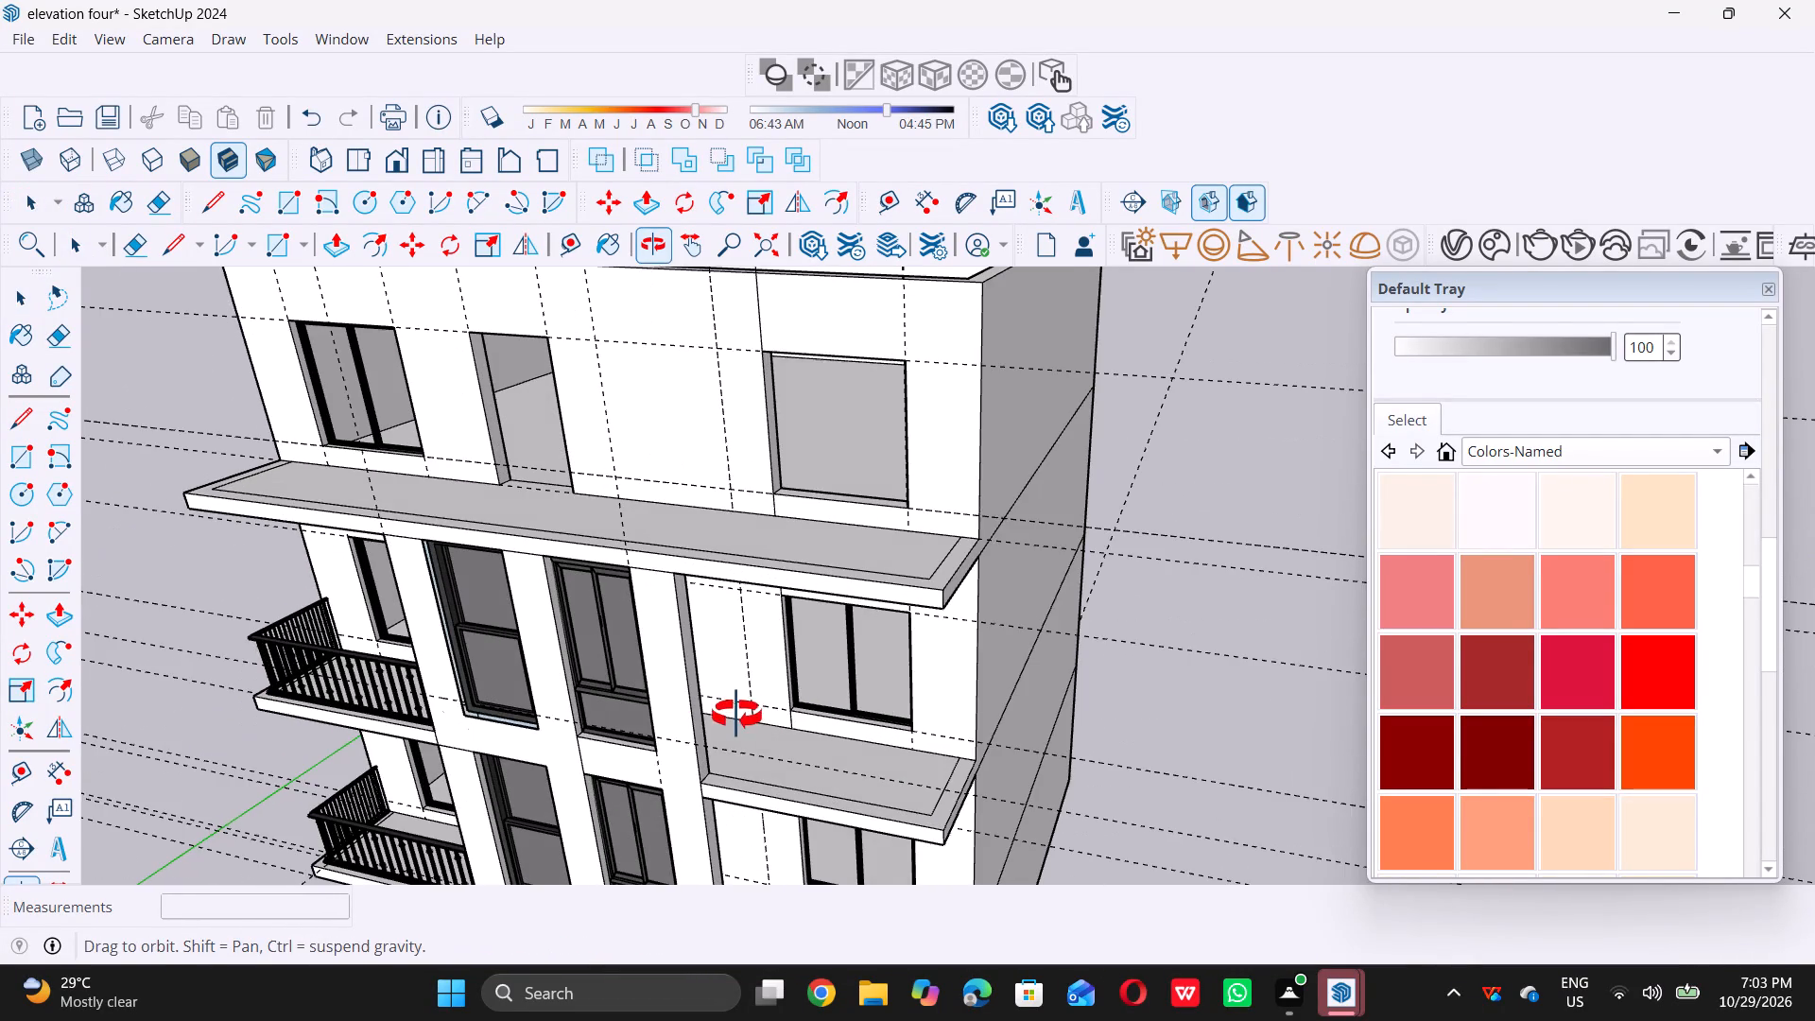
middle_click_drag(736, 715, 735, 716)
scroll(786, 680, "up", 12)
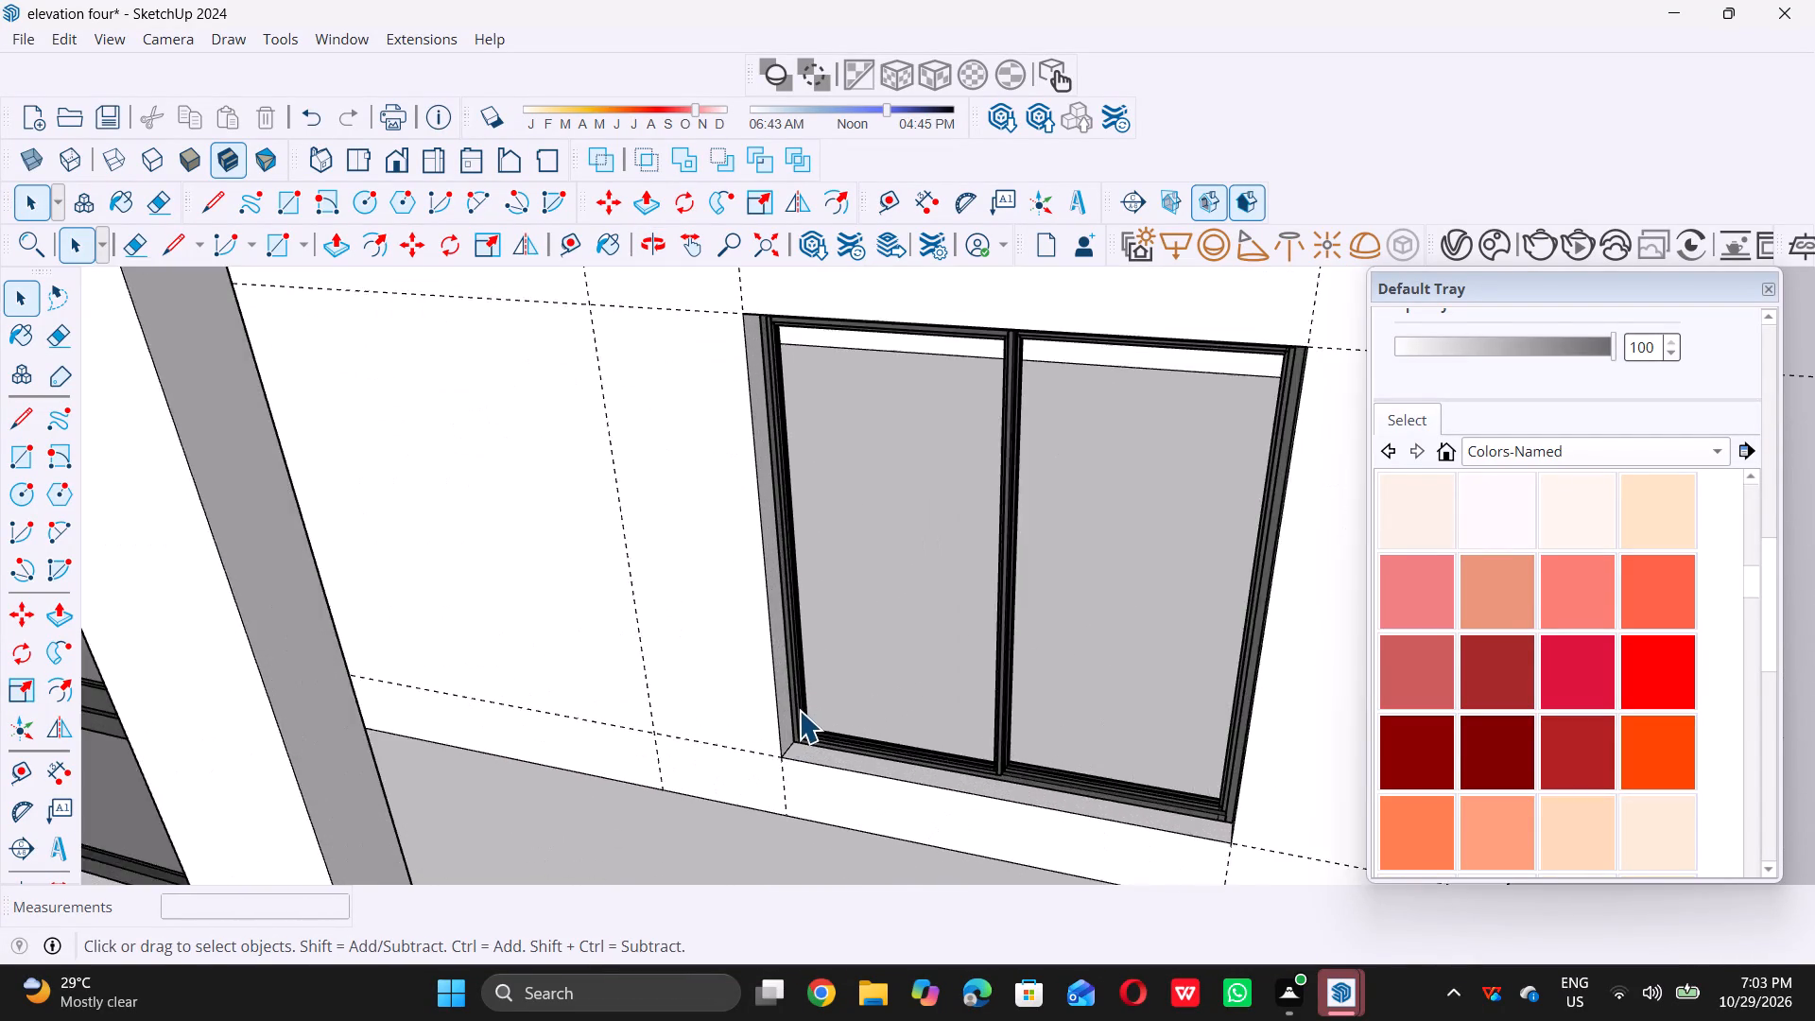
scroll(799, 710, "up", 7)
double_click(791, 749)
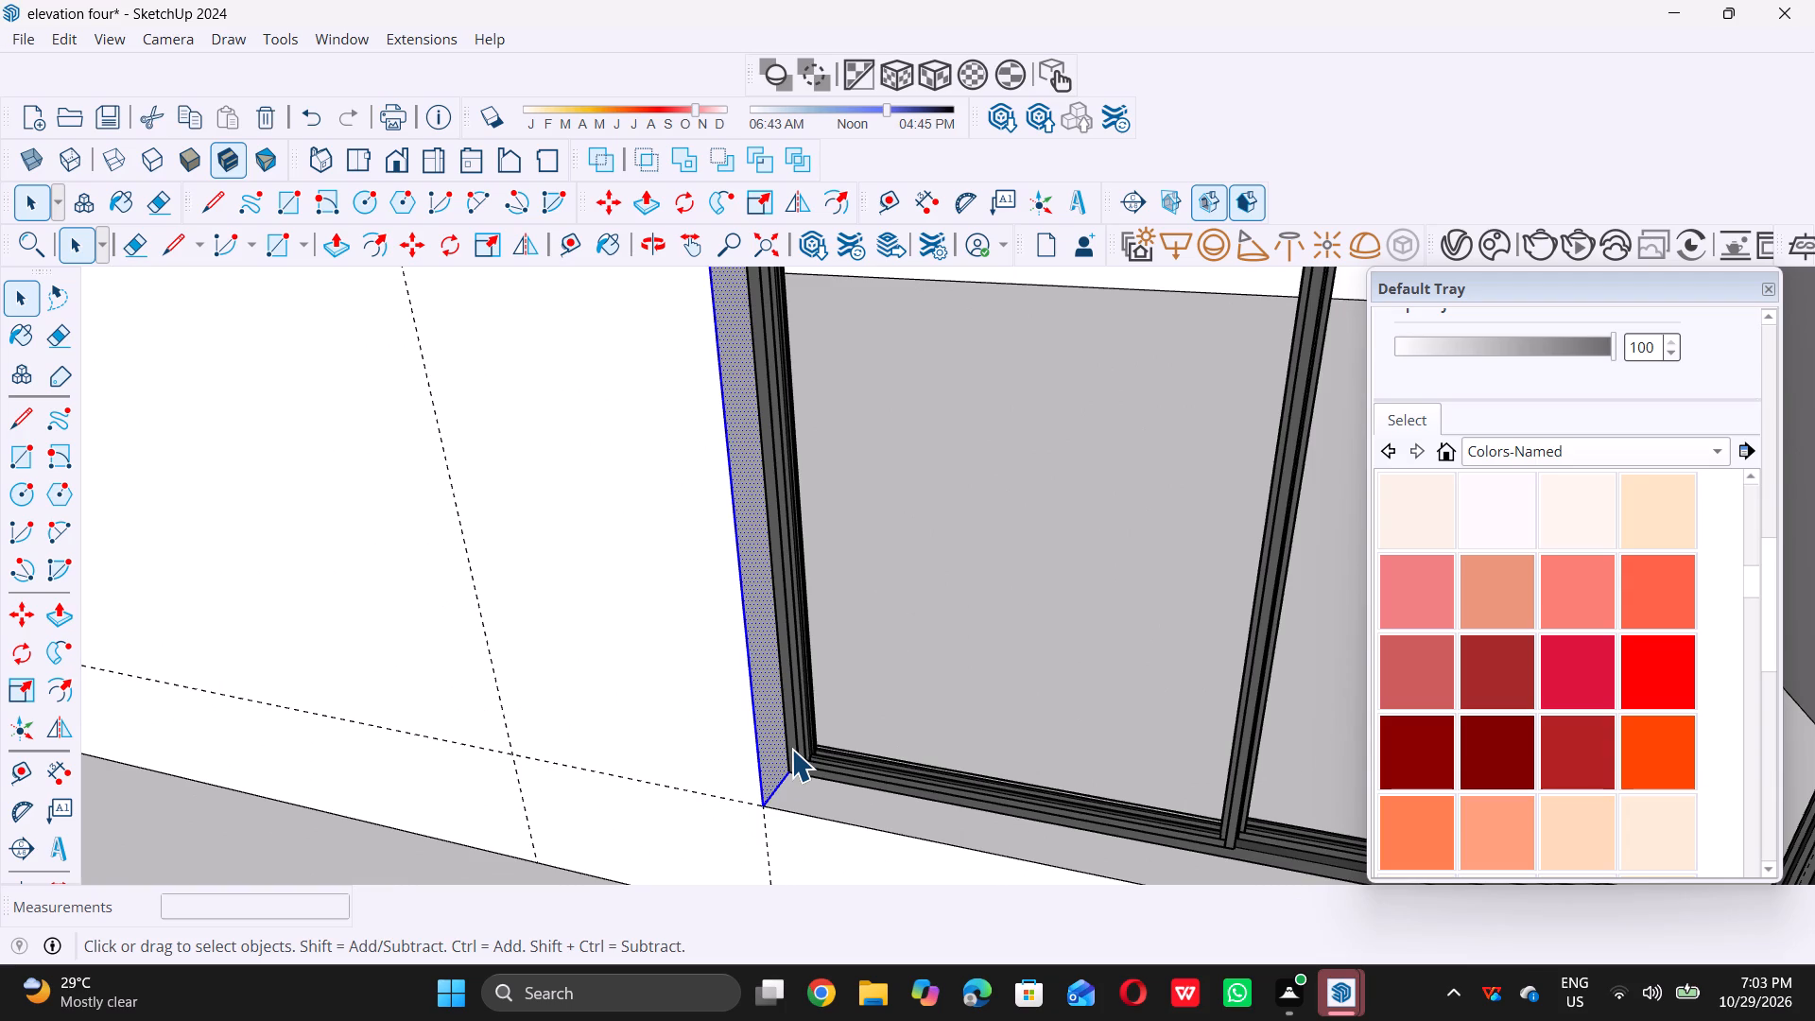
left_click(804, 753)
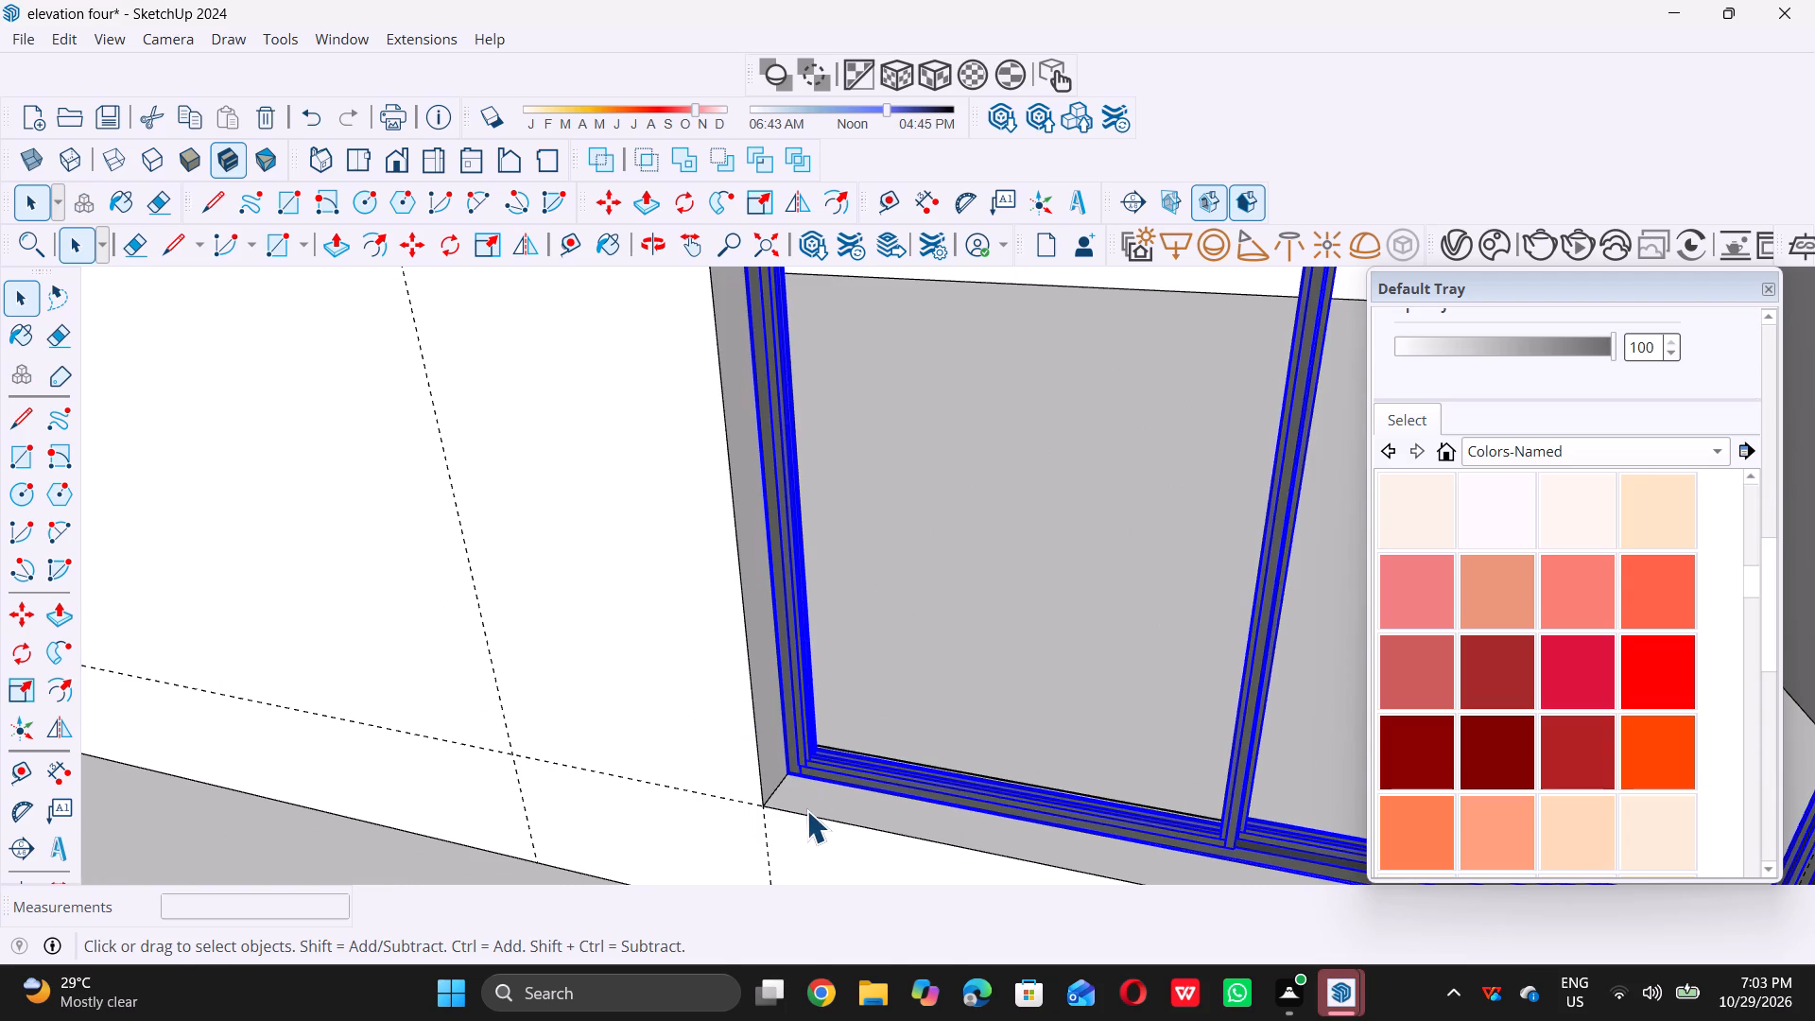
key("m")
scroll(785, 777, "up", 3)
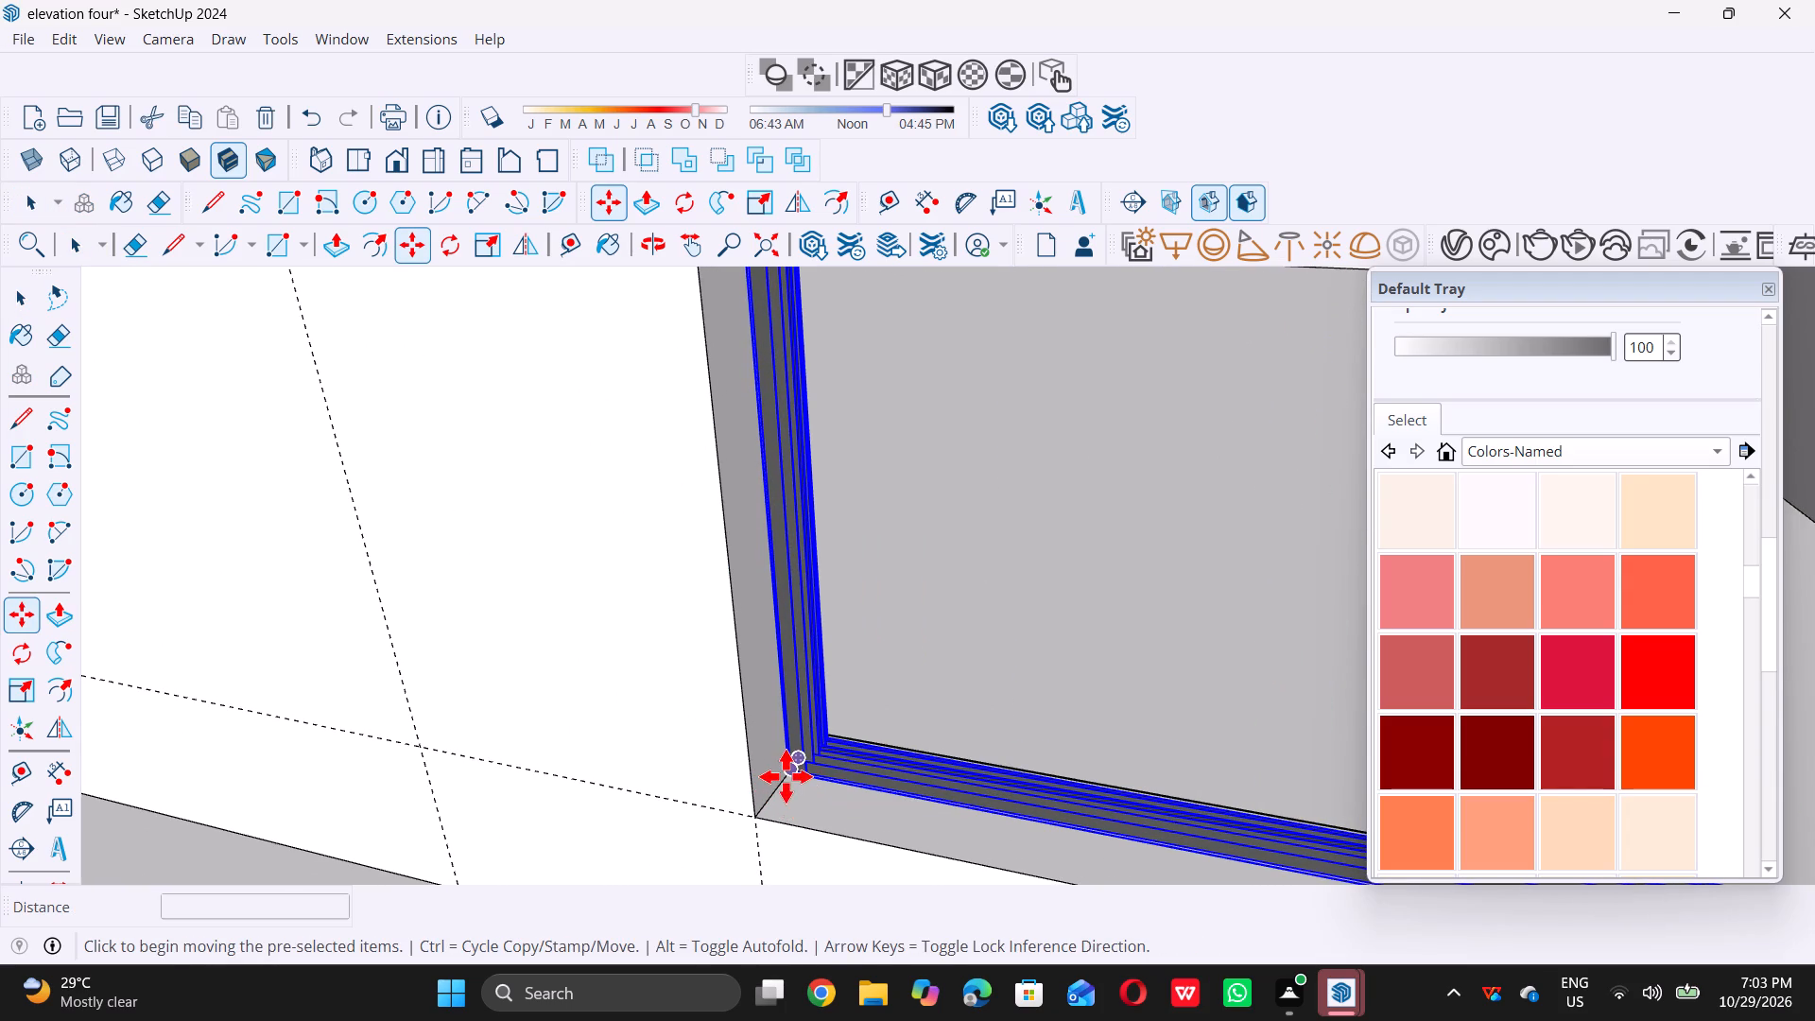
double_click(789, 769)
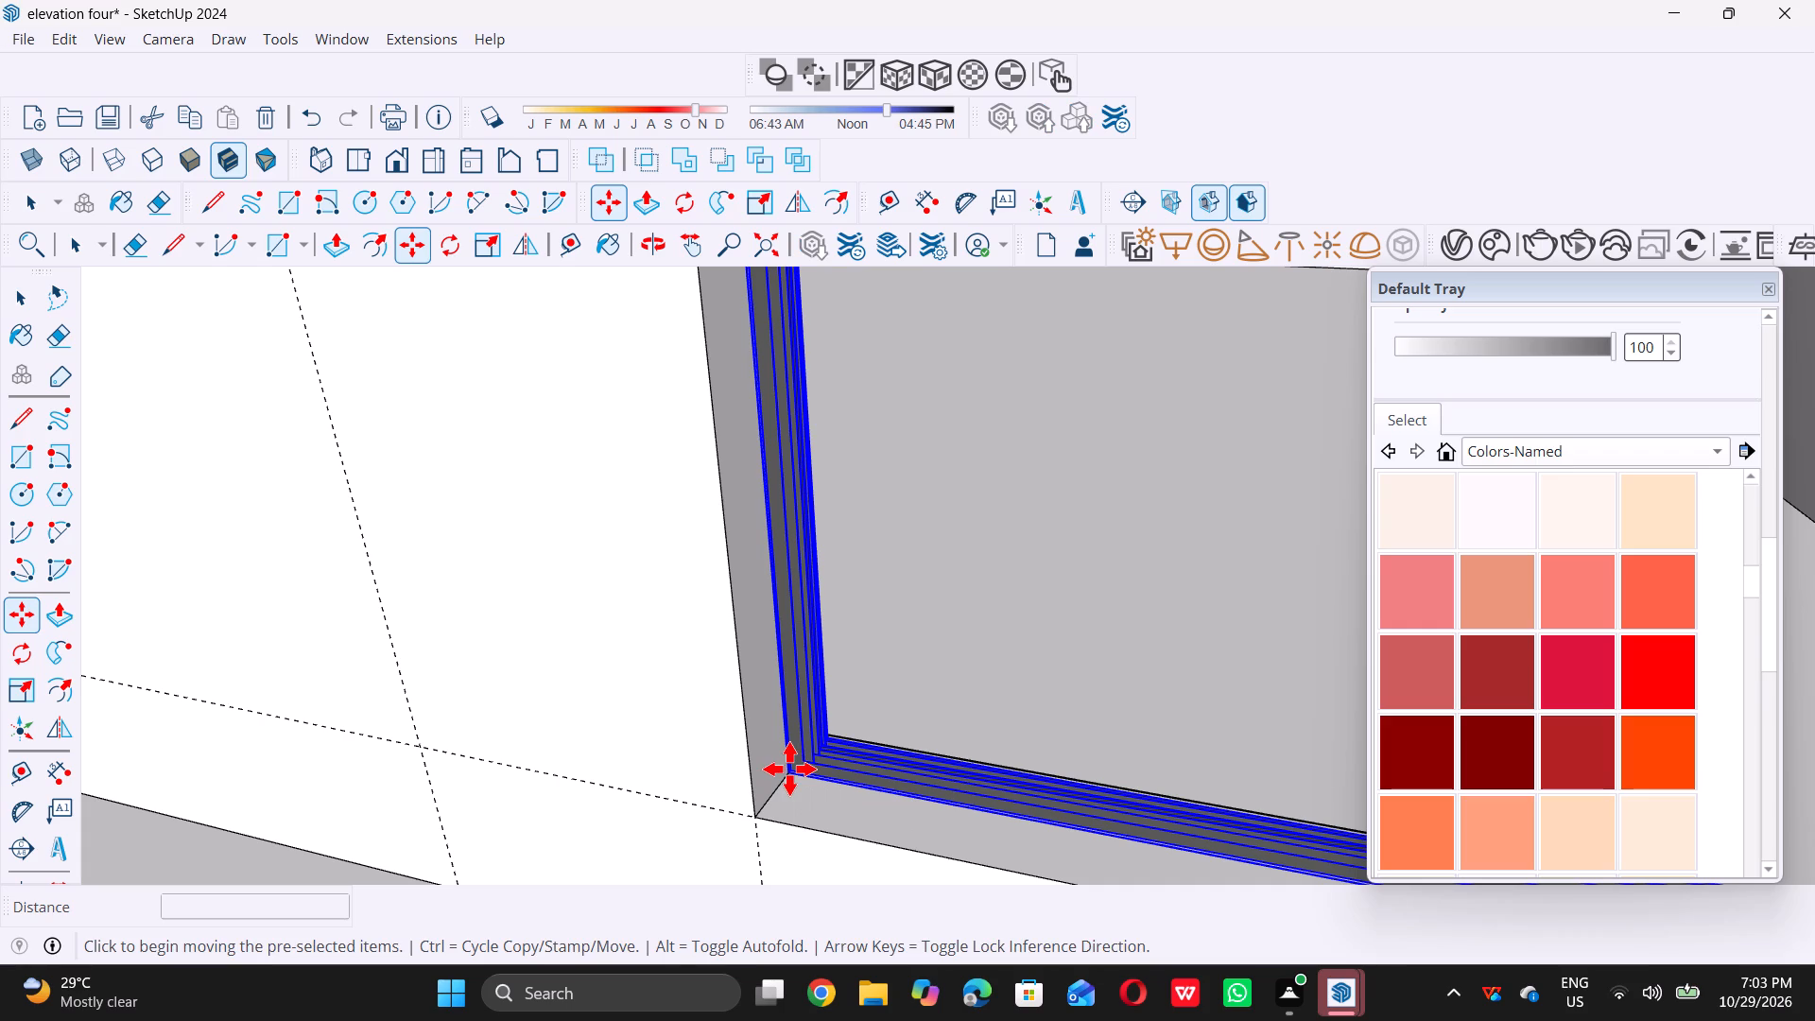
scroll(789, 769, "down", 20)
scroll(789, 769, "down", 8)
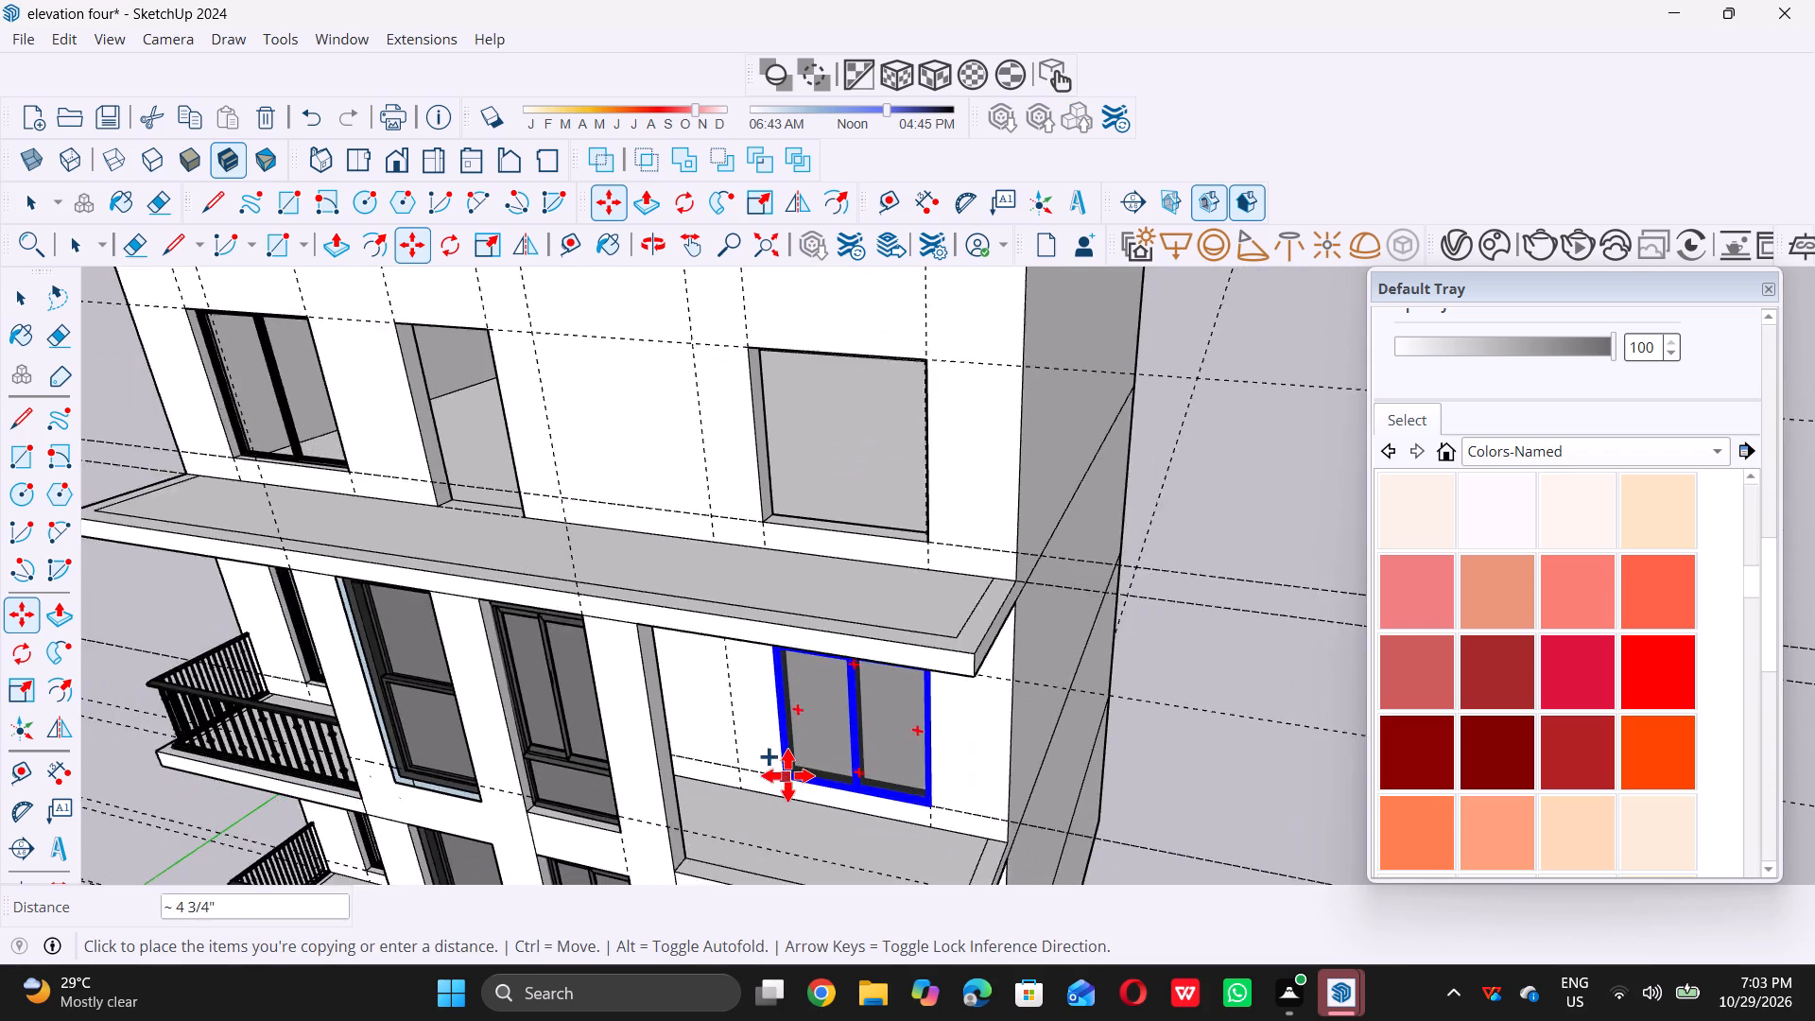
scroll(787, 775, "down", 3)
scroll(774, 609, "up", 6)
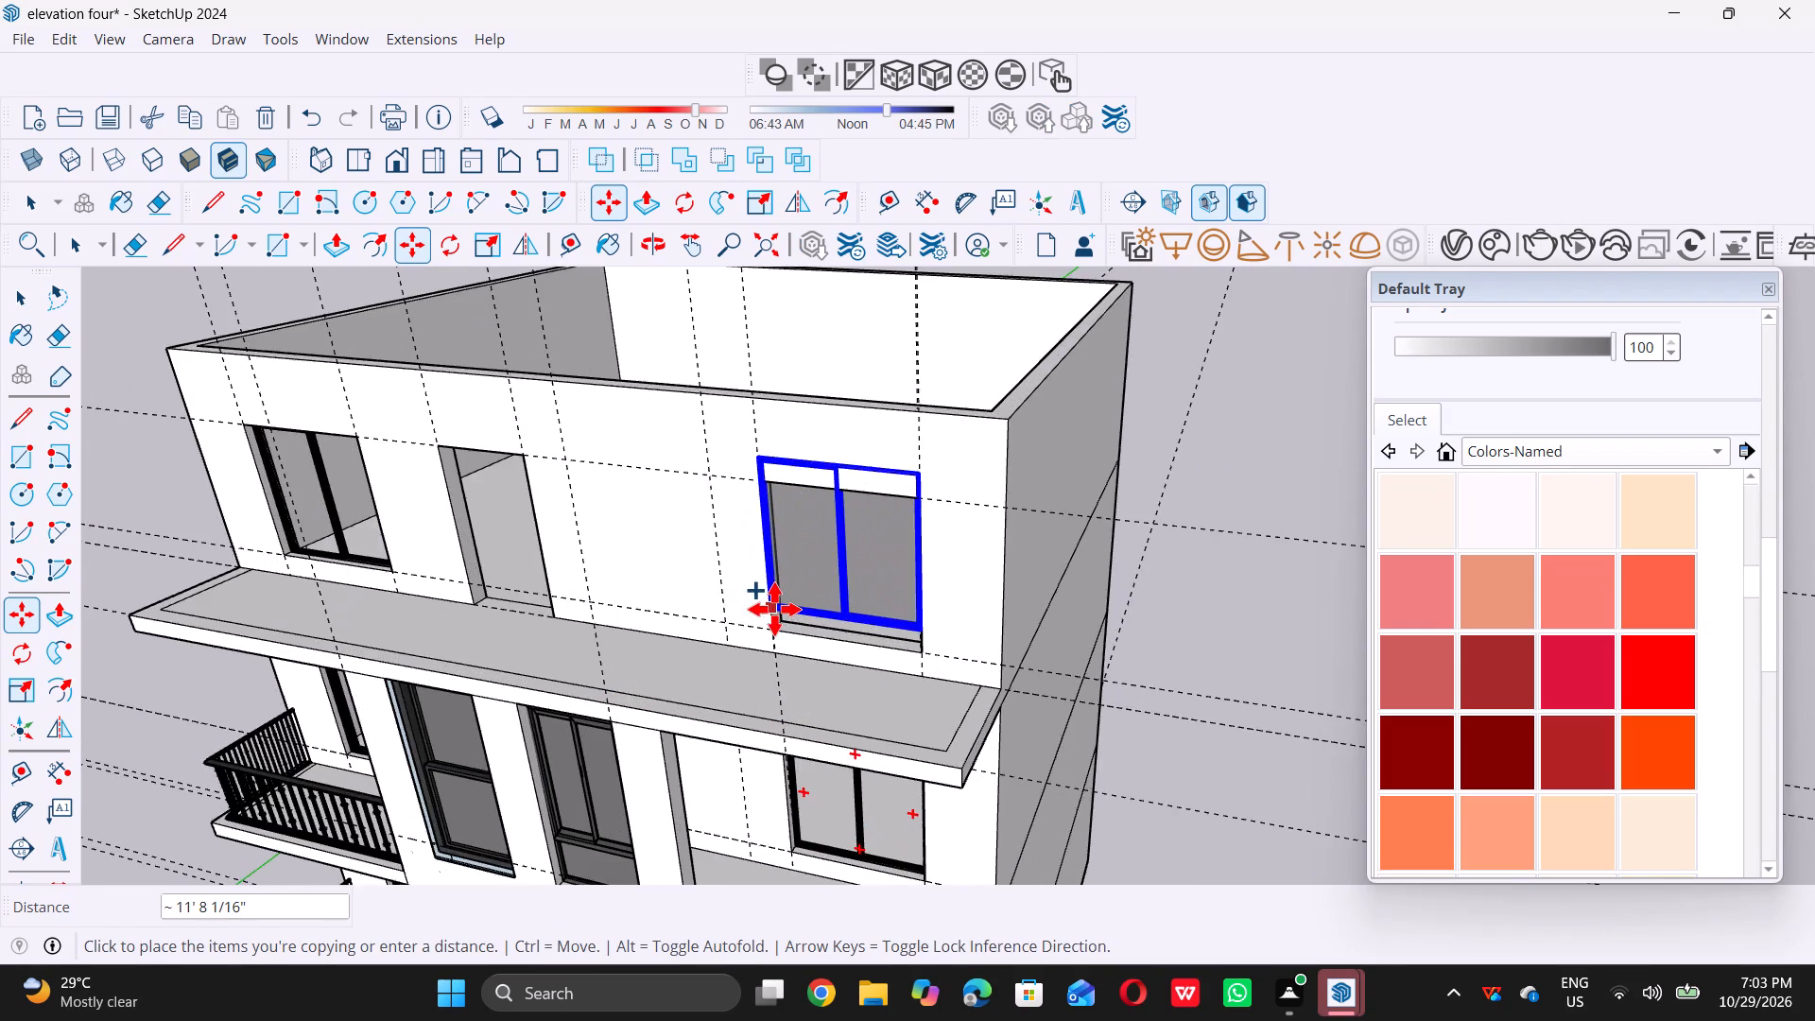
scroll(774, 609, "up", 19)
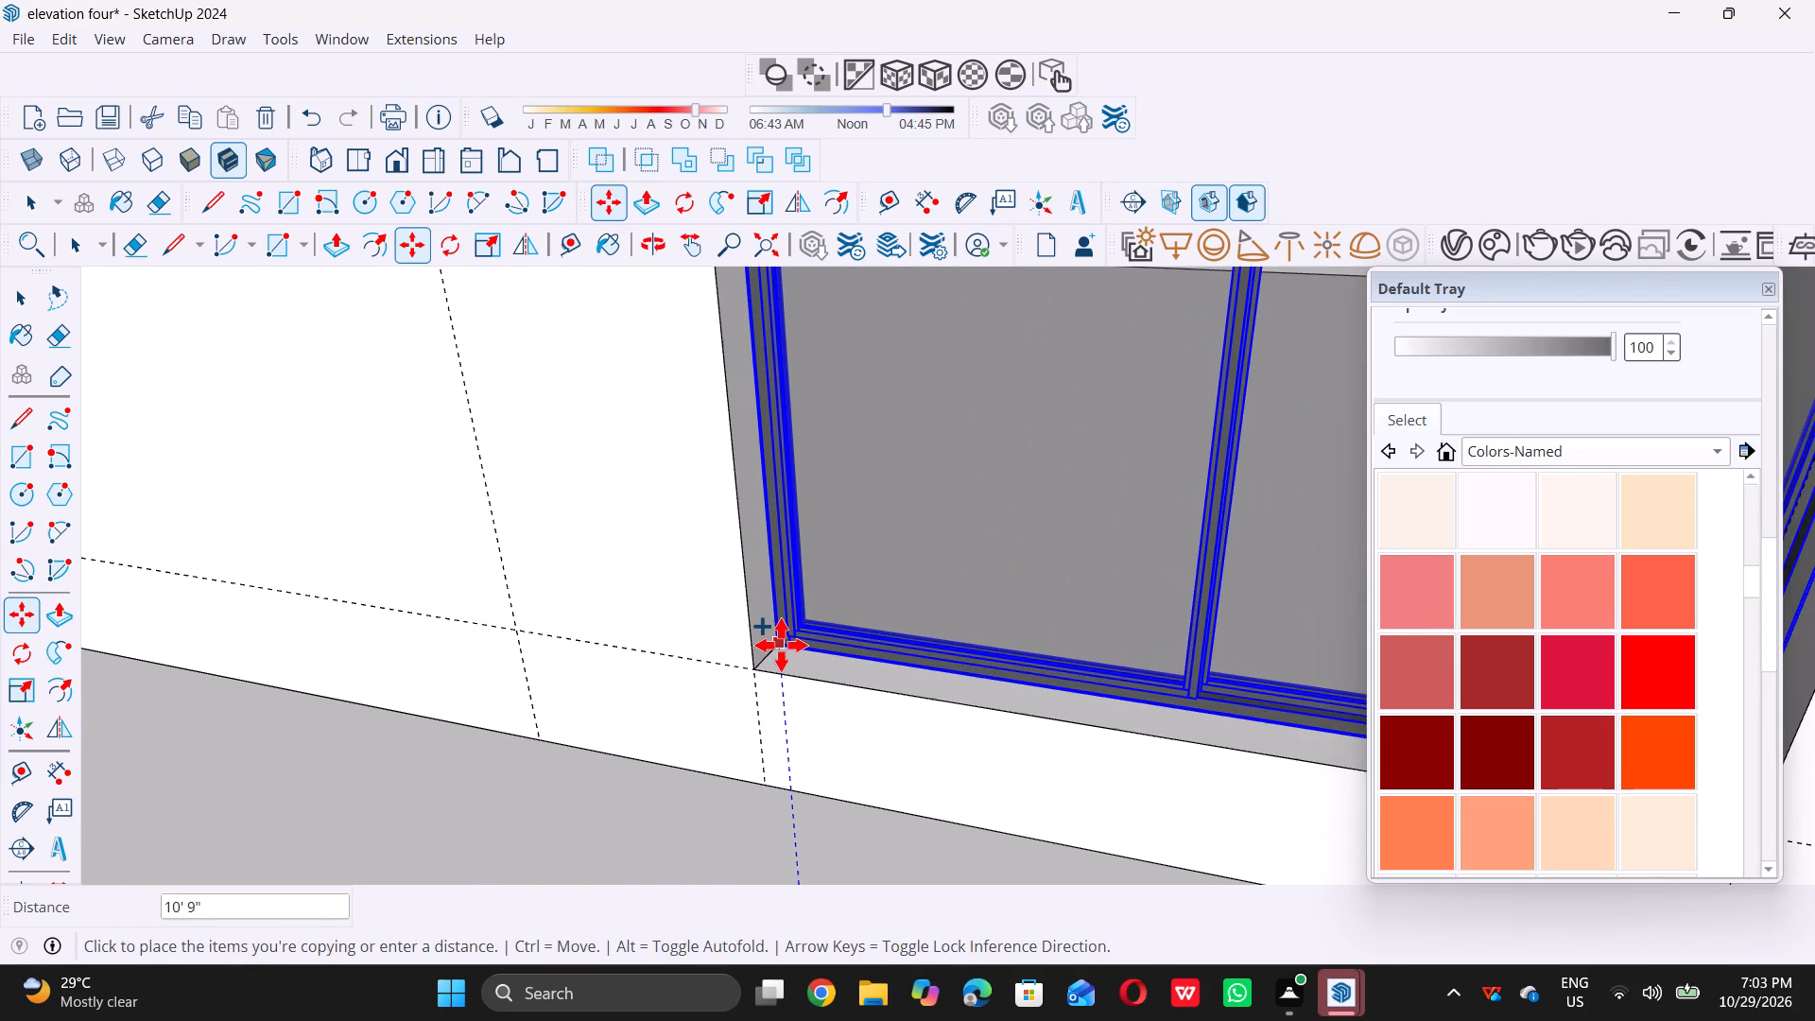
scroll(785, 641, "up", 5)
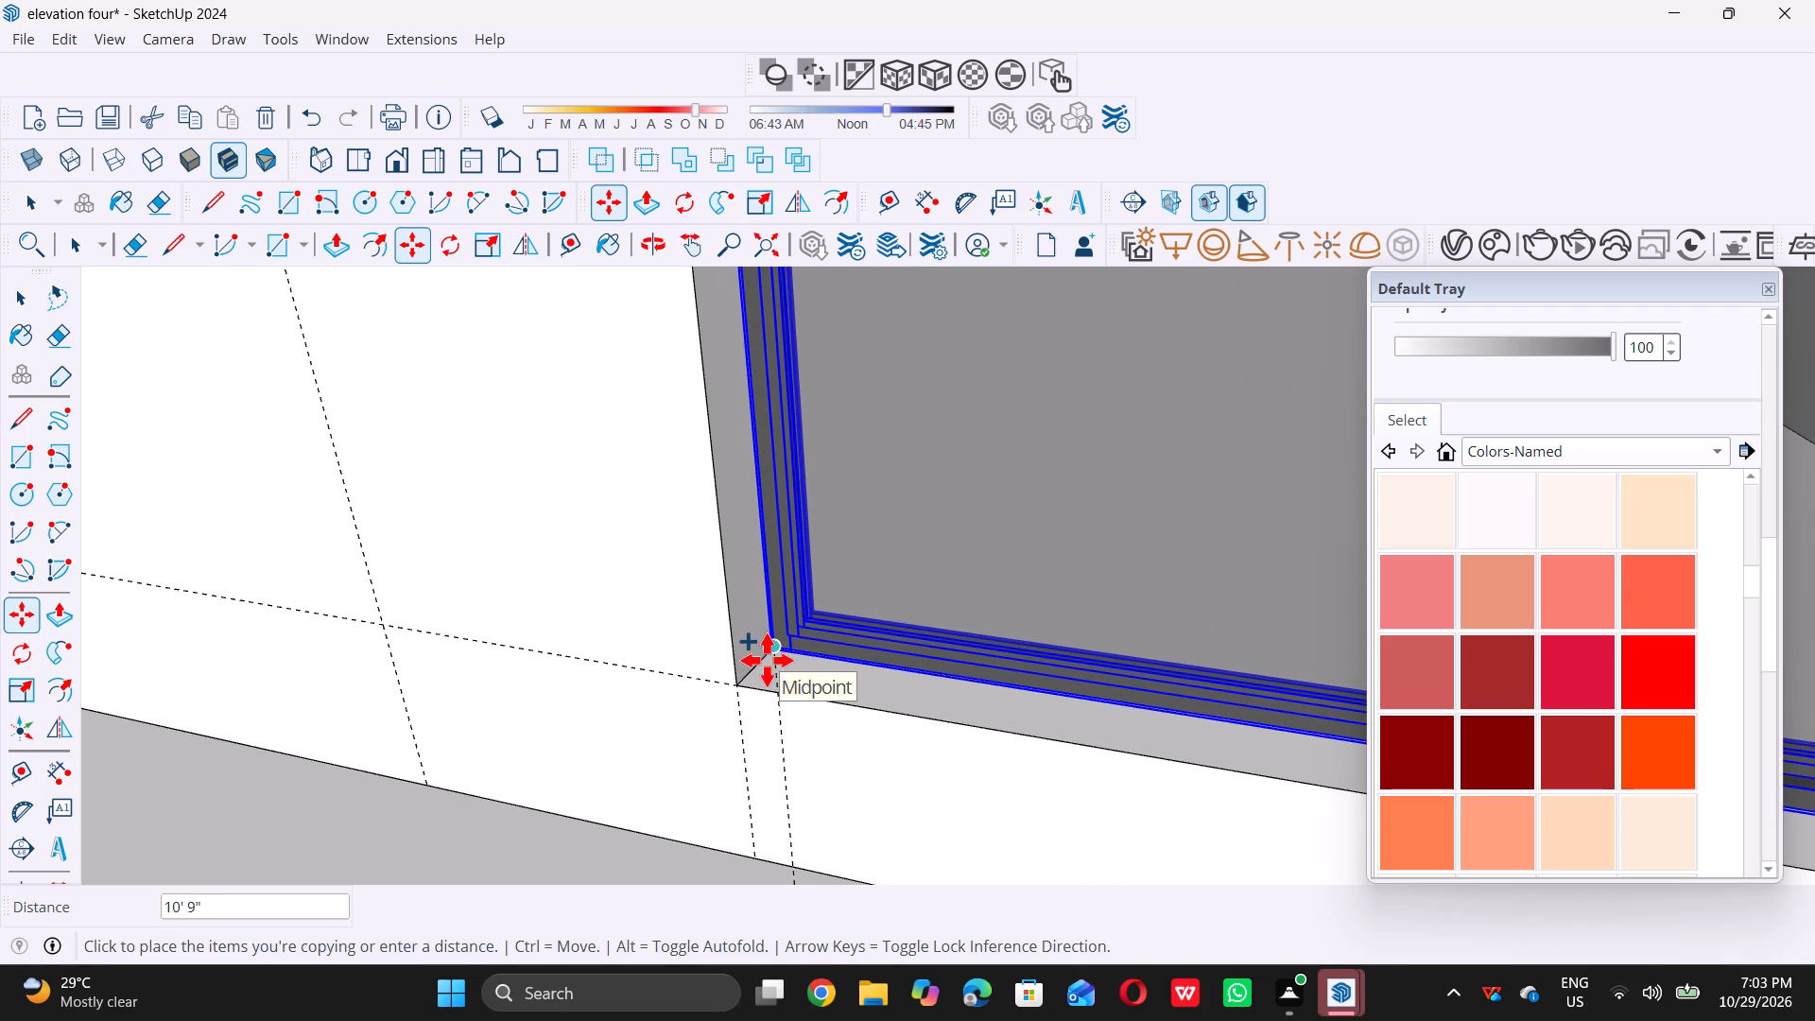
triple_click(767, 660)
key("space")
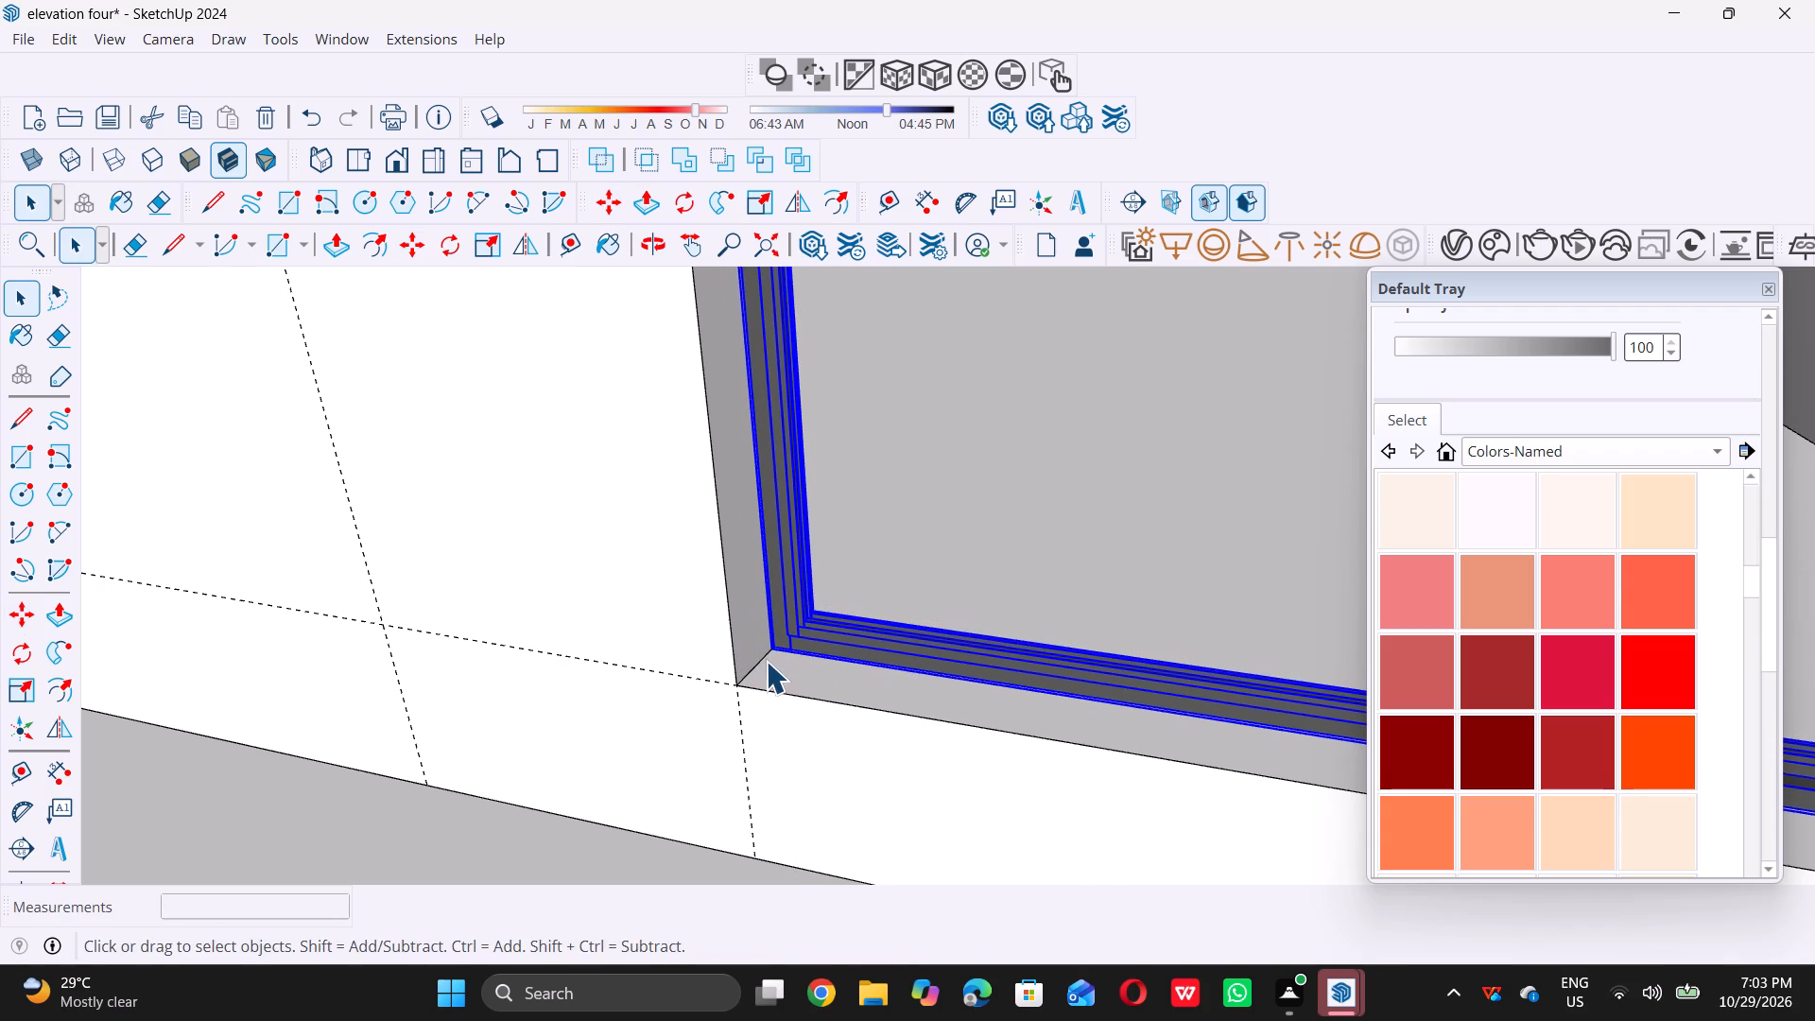
Snap the copied window's lower corner nearest the door opening to the matching reveal corner with Move, and deselect the window.
scroll(765, 684, "down", 5)
scroll(778, 701, "up", 6)
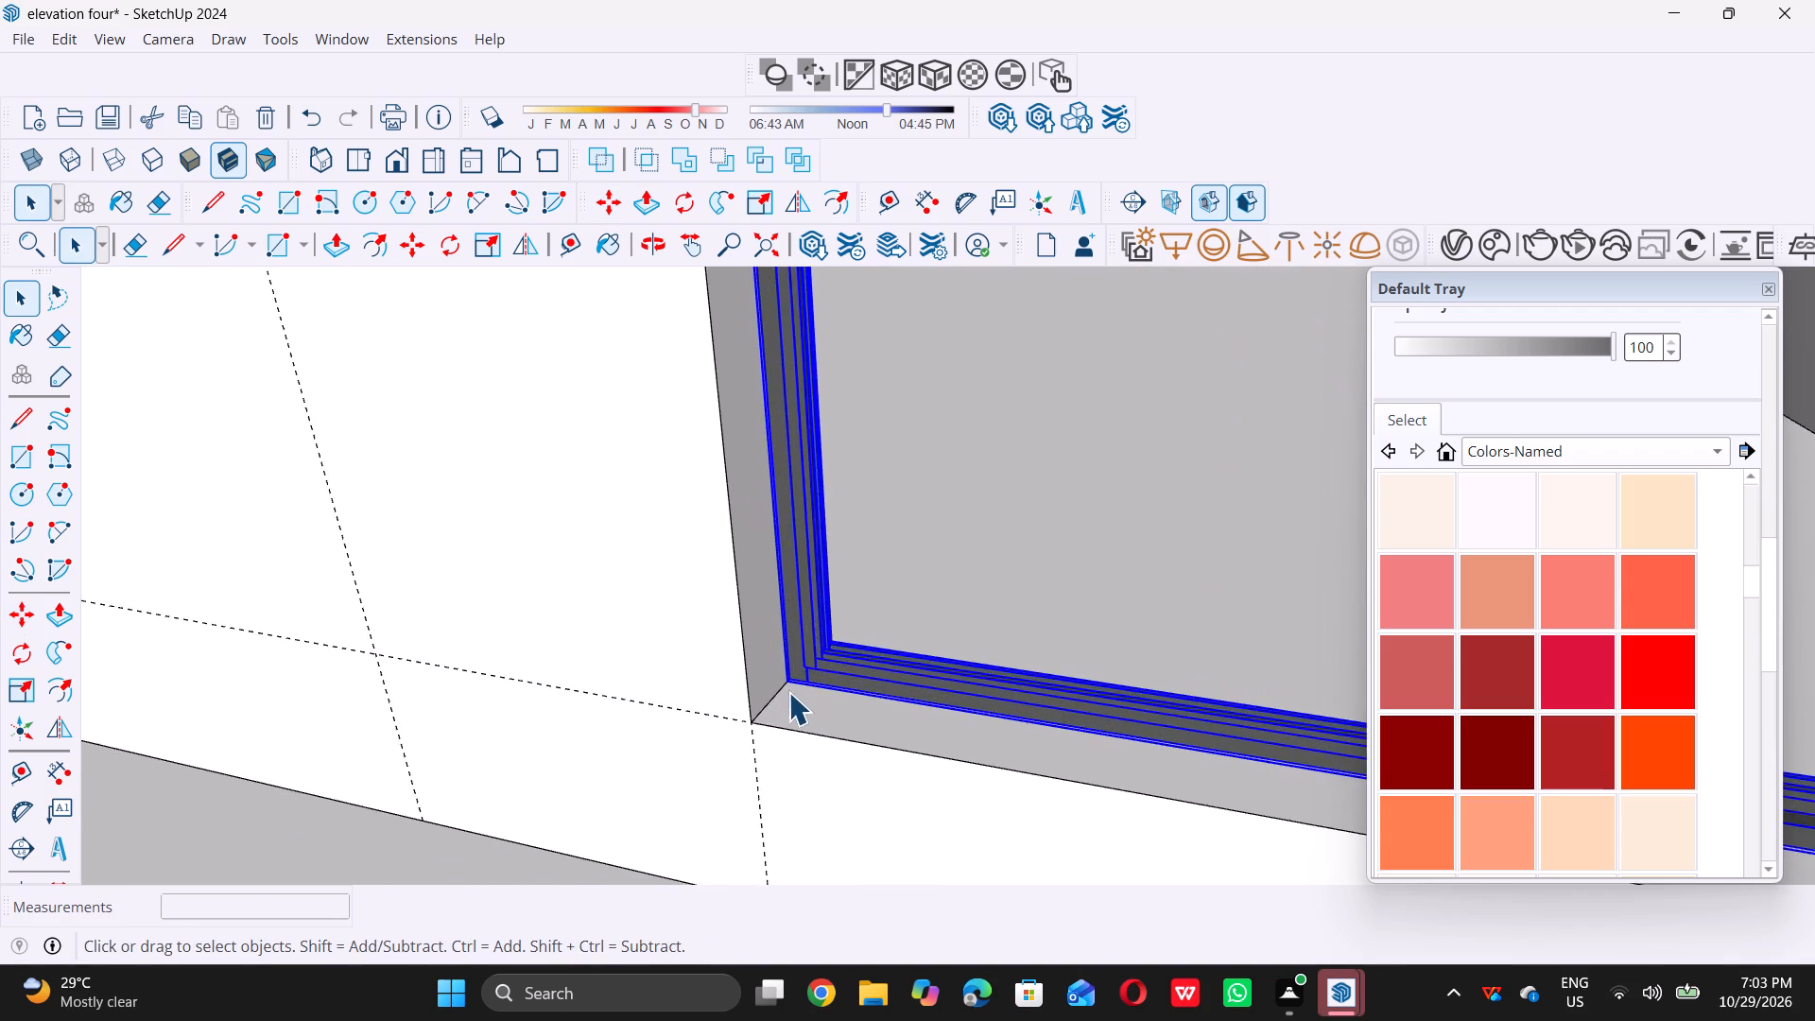
scroll(788, 692, "up", 3)
key("m")
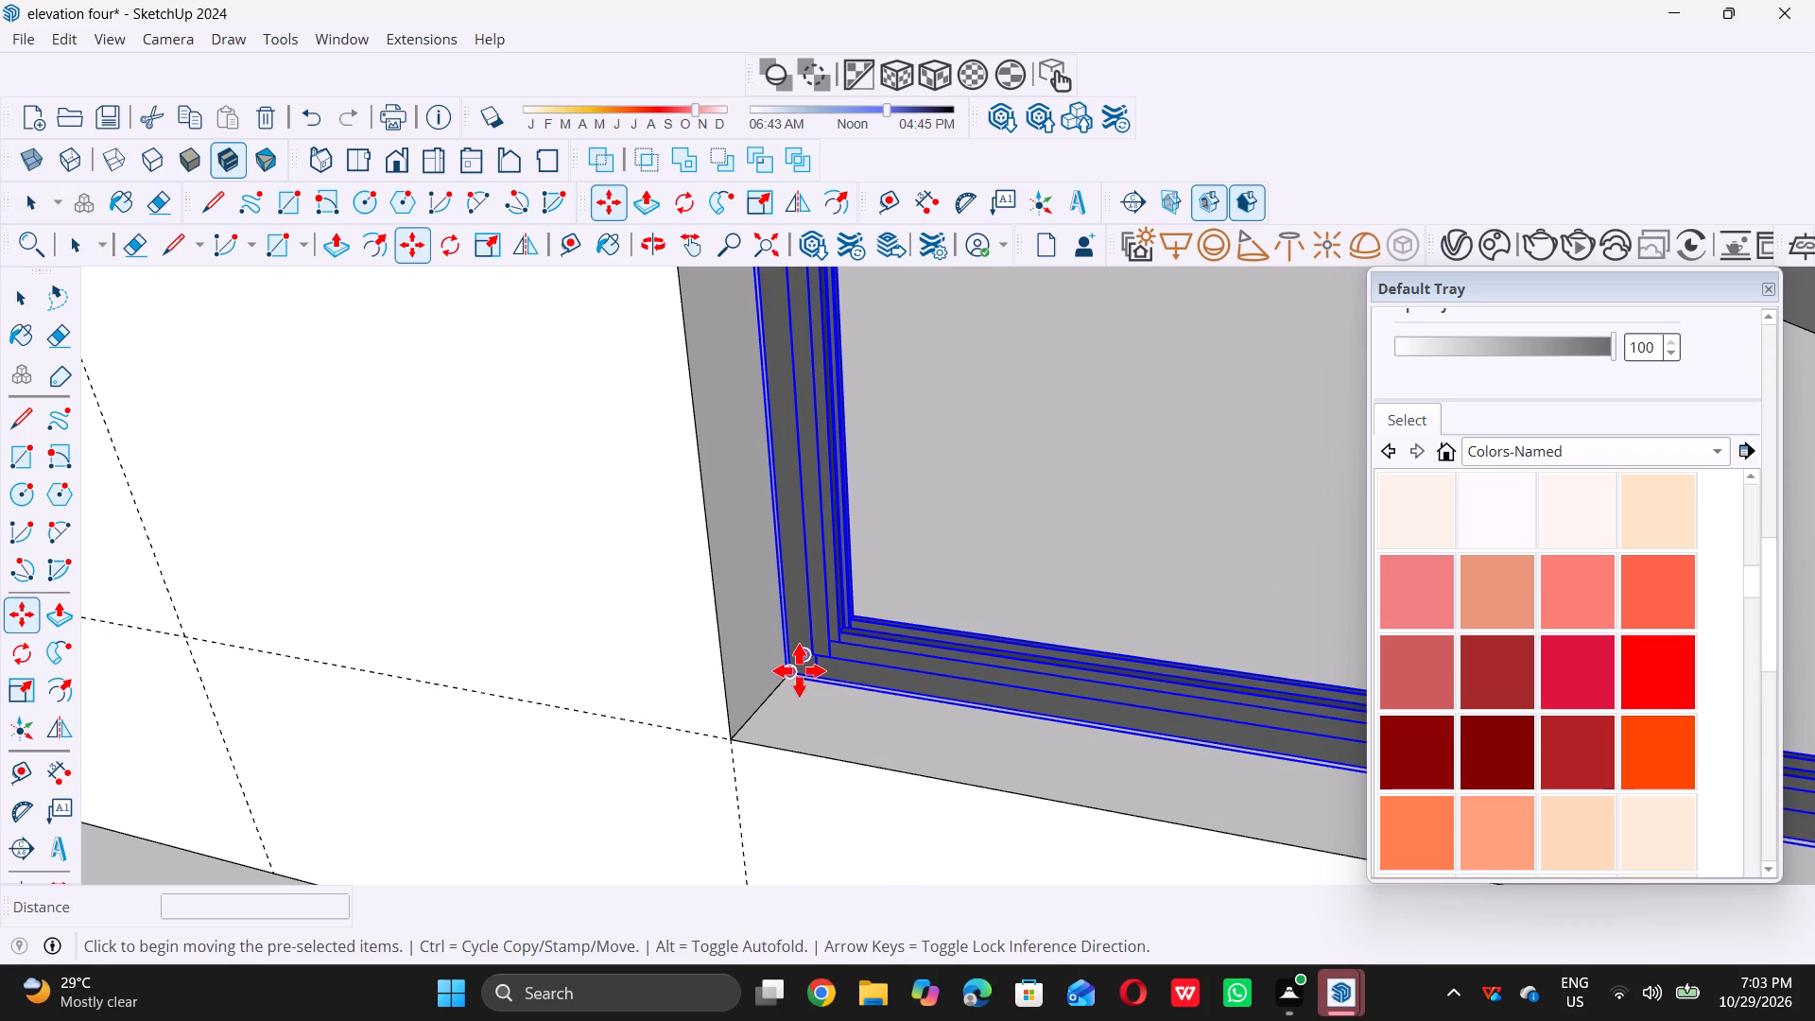
left_click(786, 675)
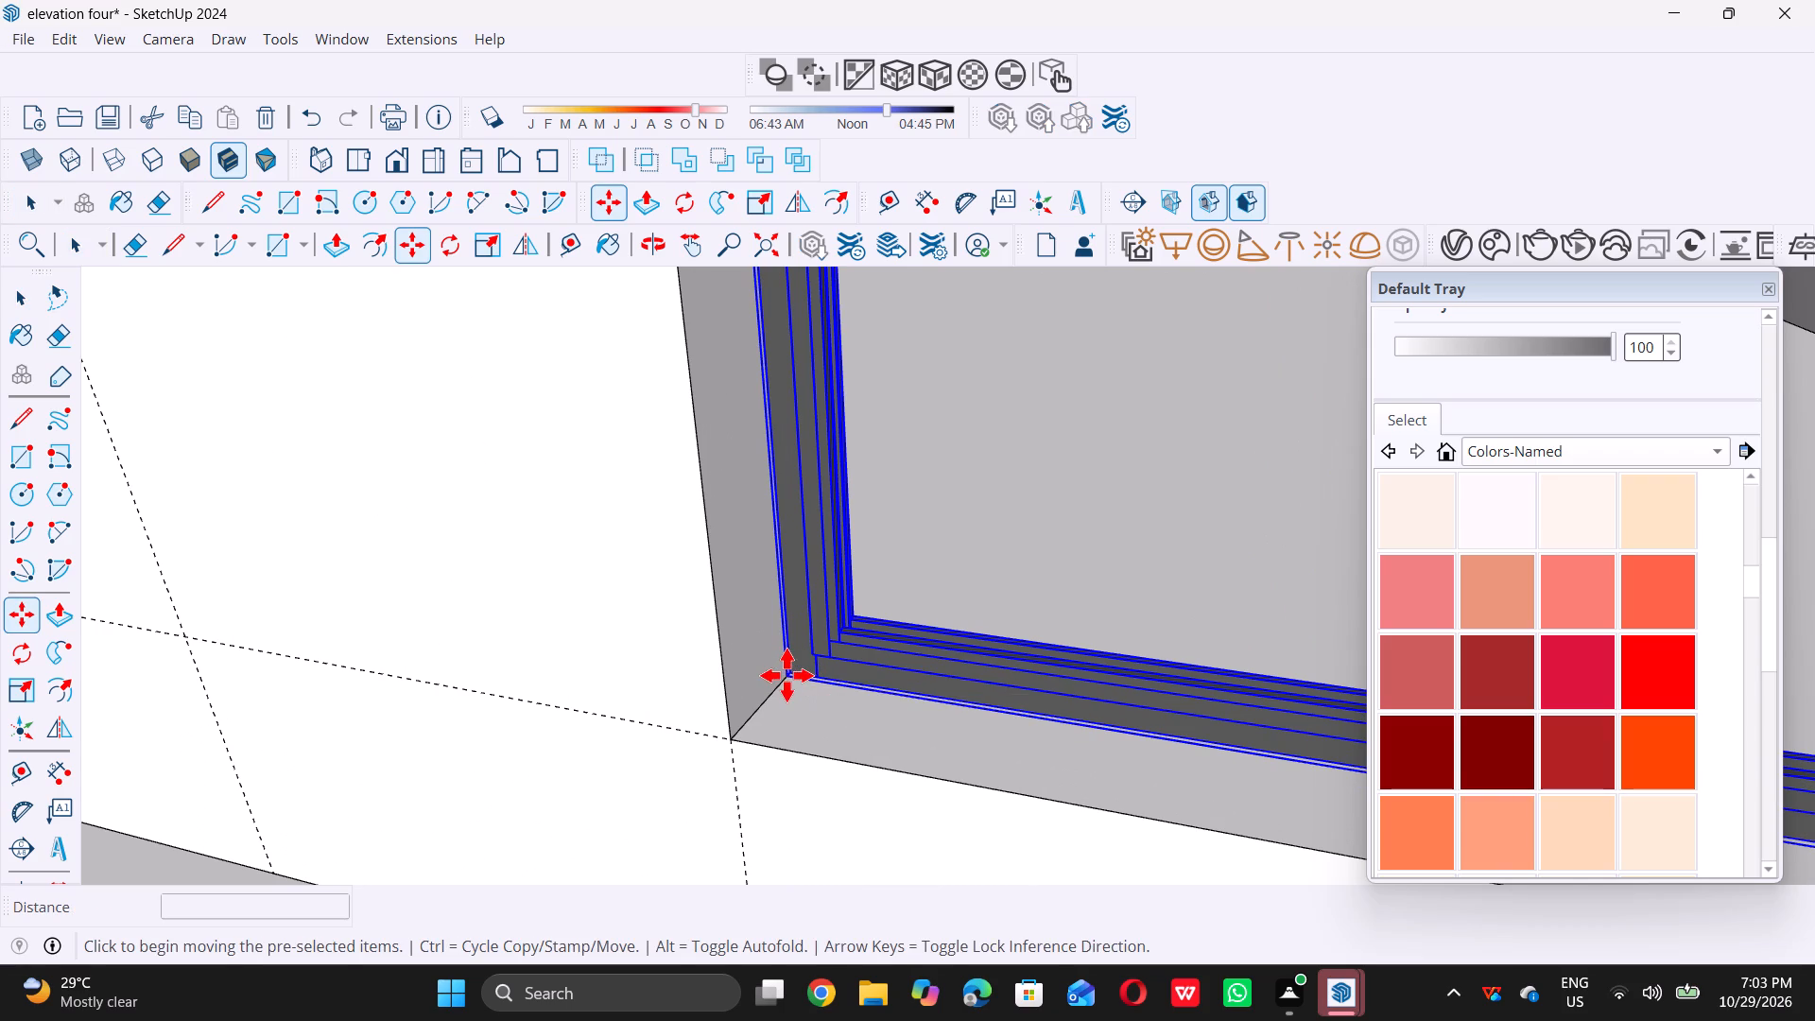
double_click(791, 668)
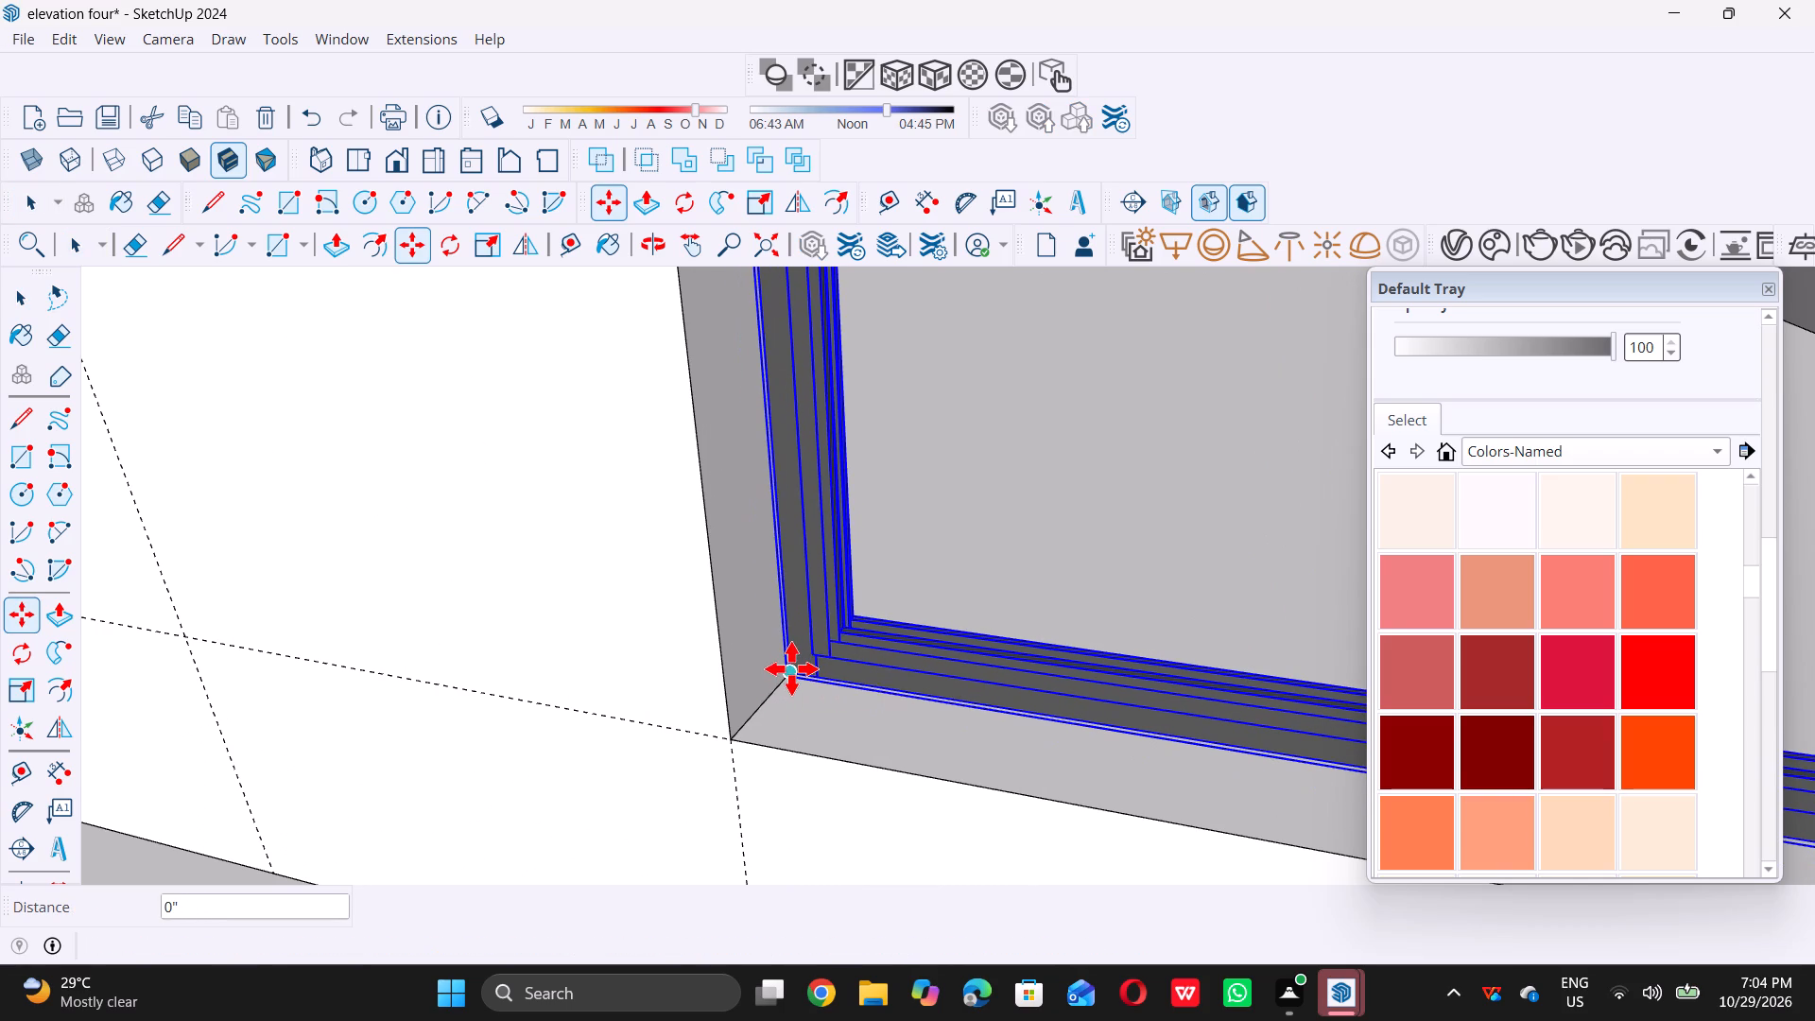
key("space")
scroll(795, 685, "down", 20)
scroll(795, 685, "down", 1)
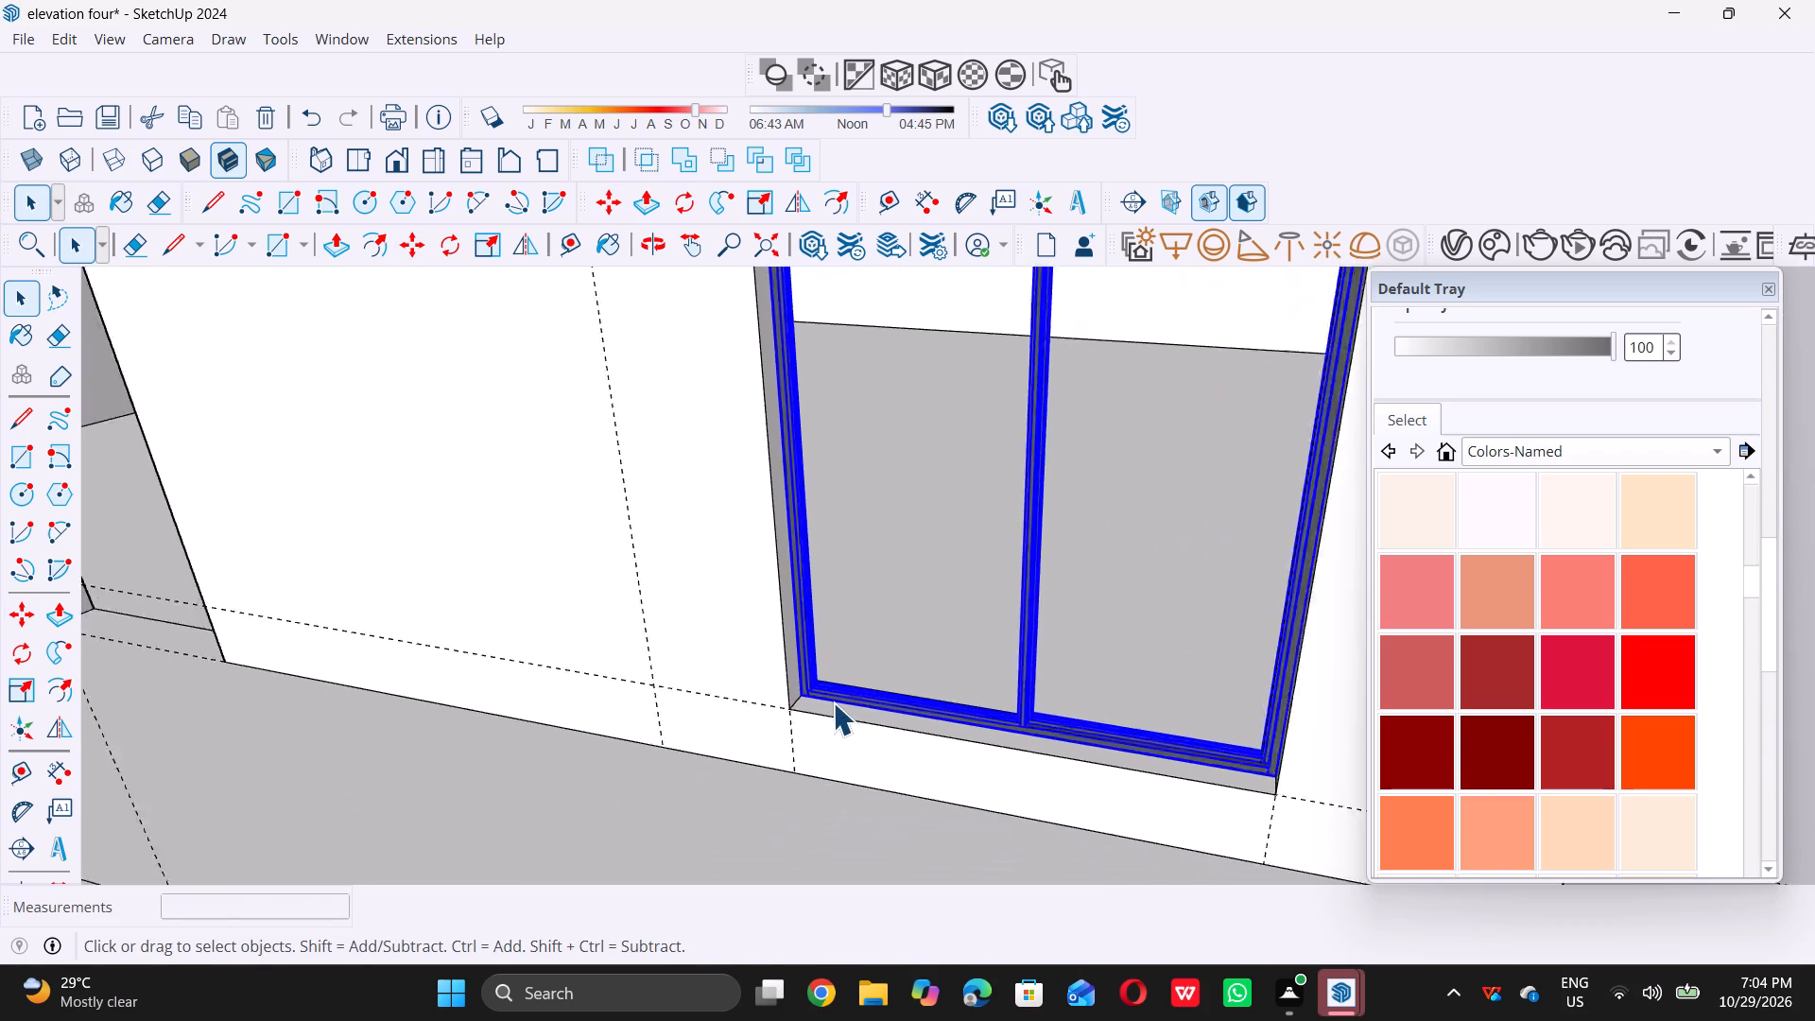
scroll(833, 702, "down", 20)
scroll(833, 702, "down", 2)
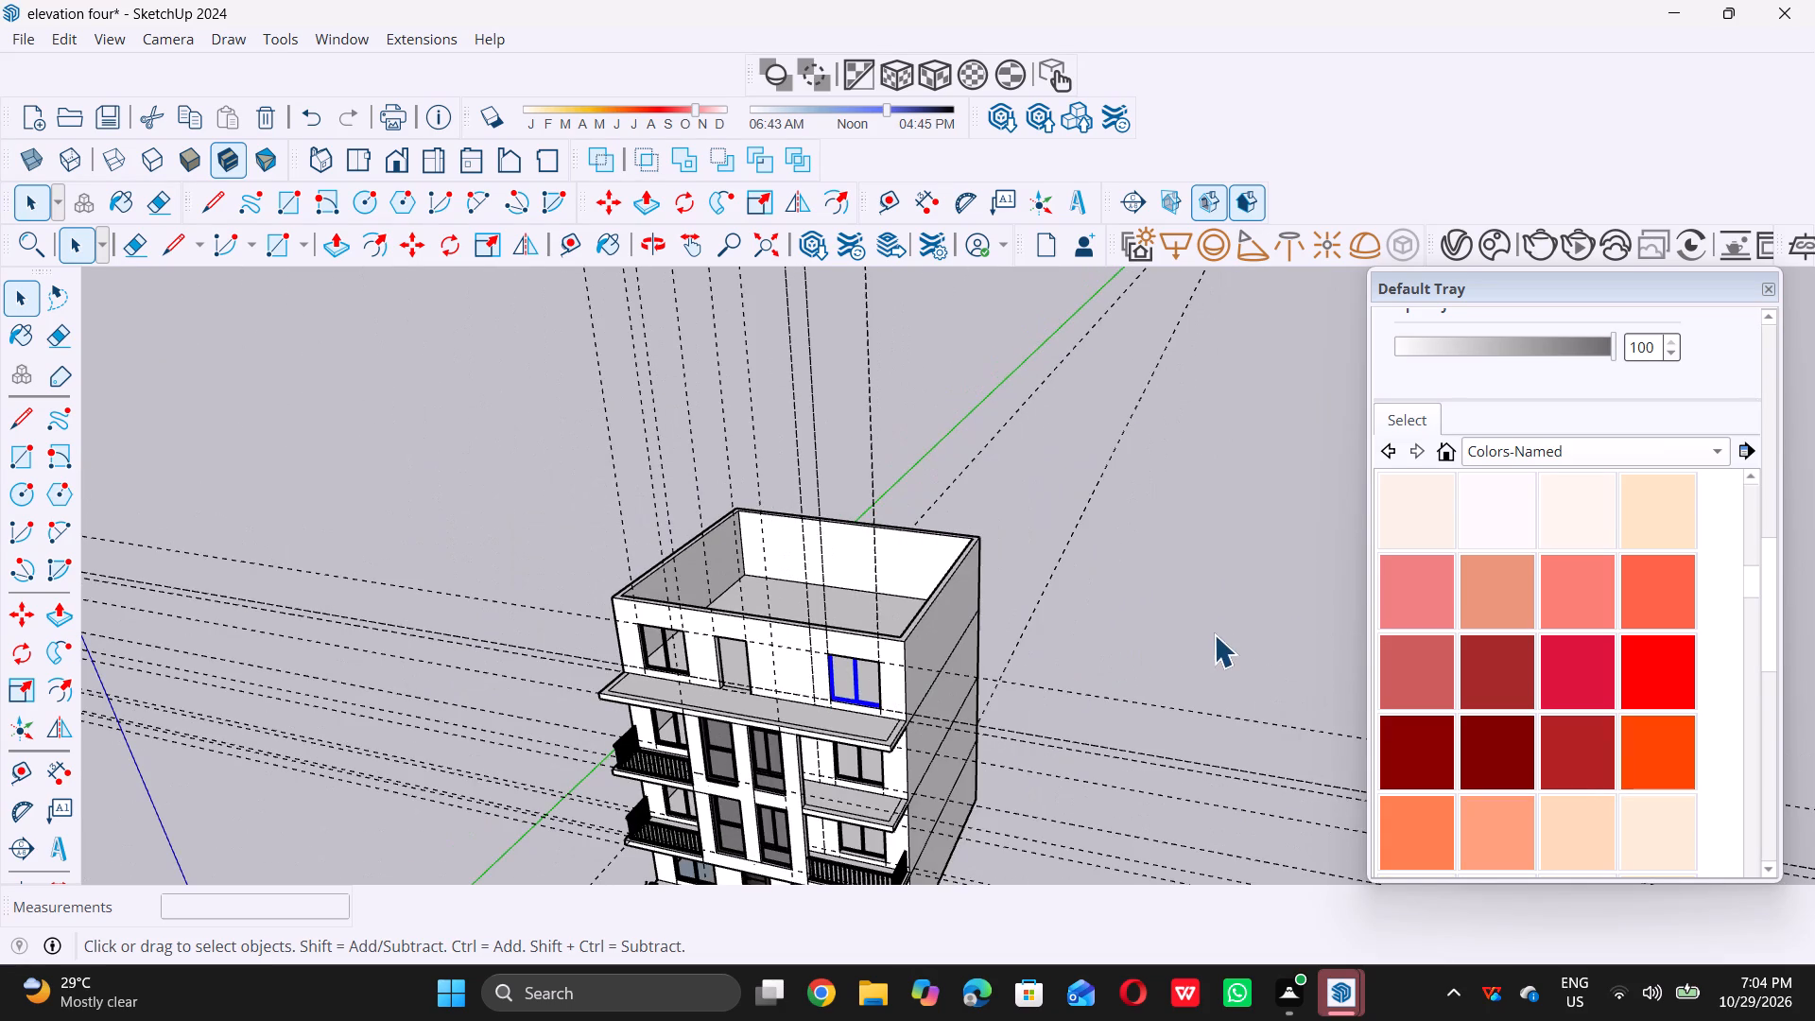
double_click(1234, 634)
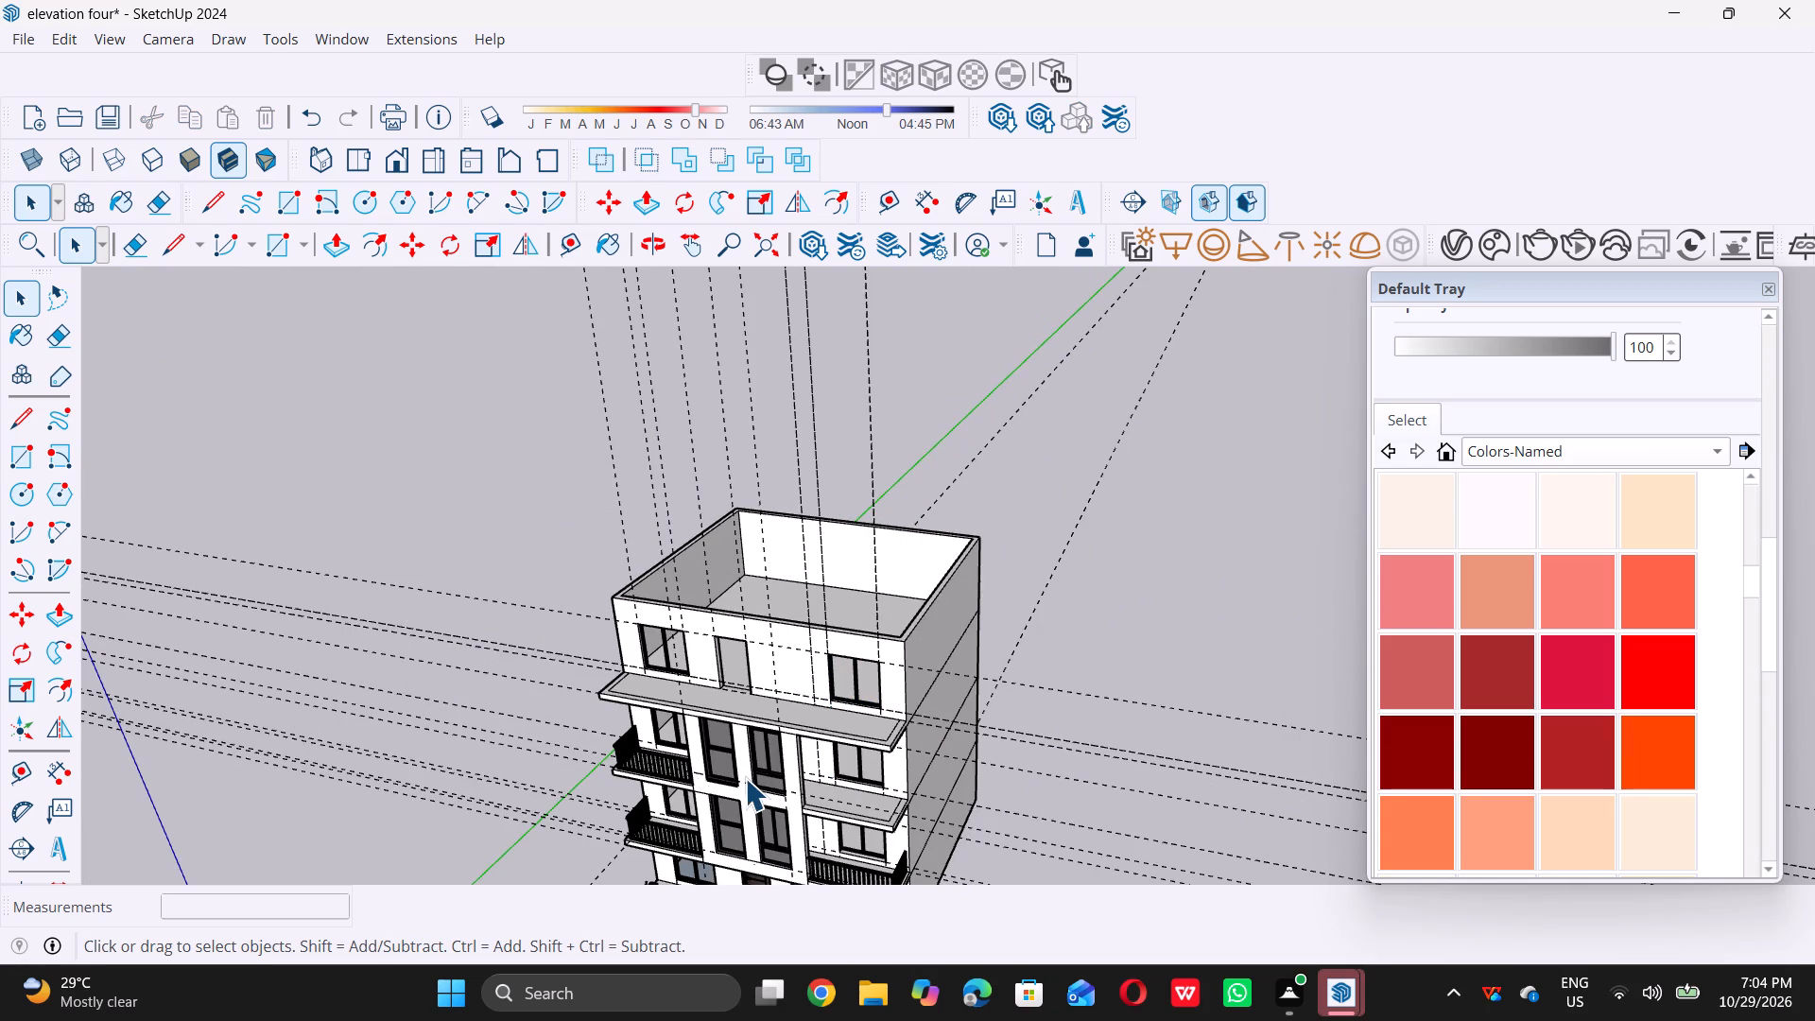
Examine the front facade and its top-storey openings from both sides and from a distance.
middle_click_drag(744, 771, 898, 677)
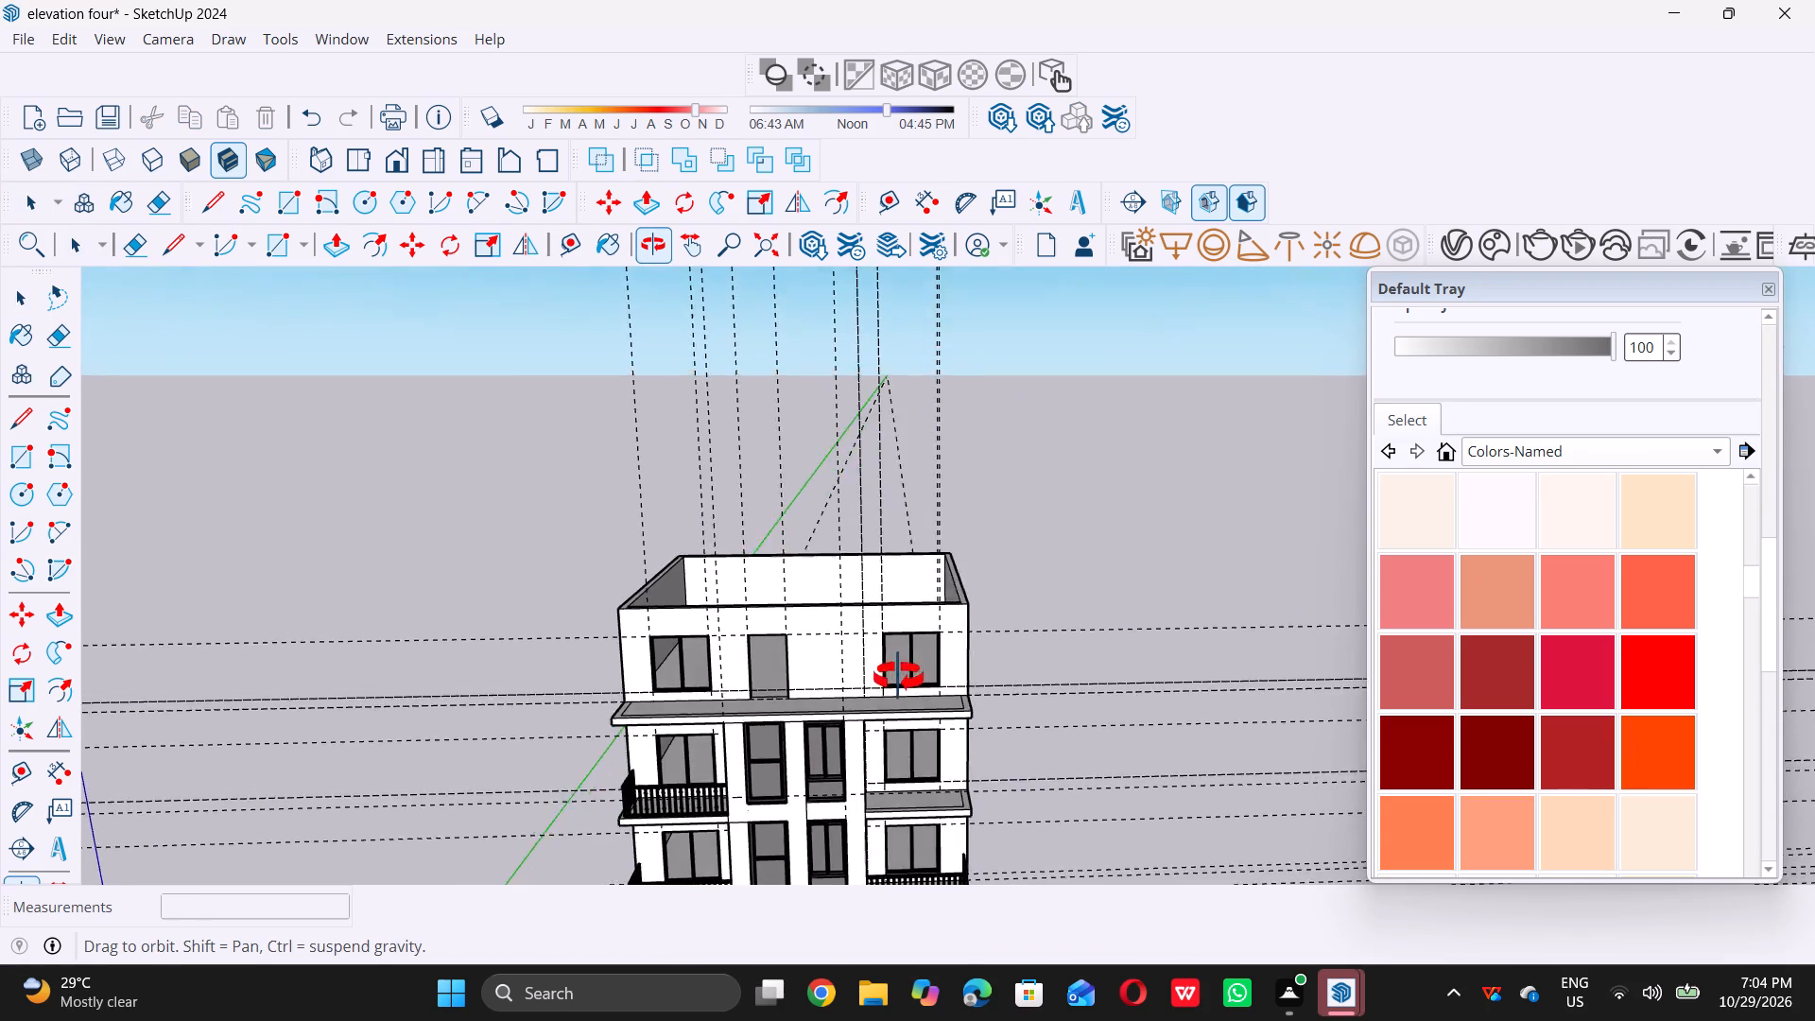
middle_click_drag(898, 677, 1105, 653)
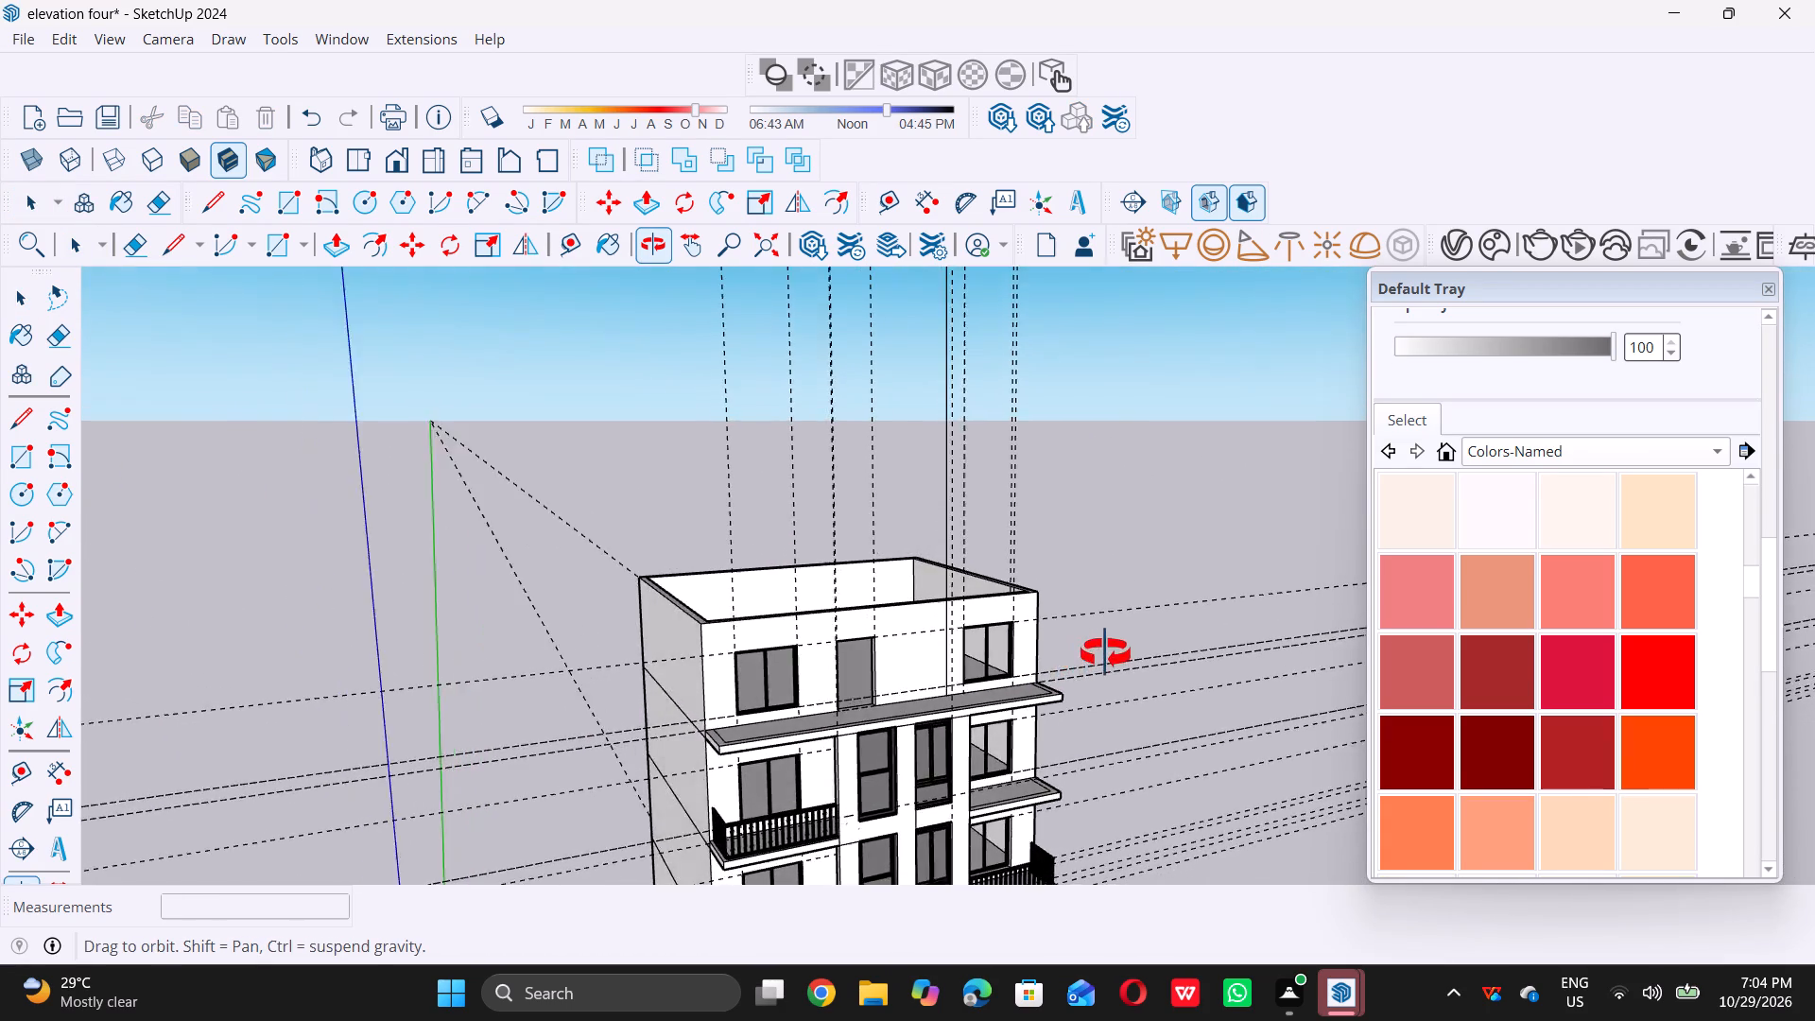
middle_click_drag(1105, 653, 703, 769)
scroll(735, 751, "down", 4)
middle_click_drag(759, 762, 742, 712)
middle_click_drag(786, 711, 660, 754)
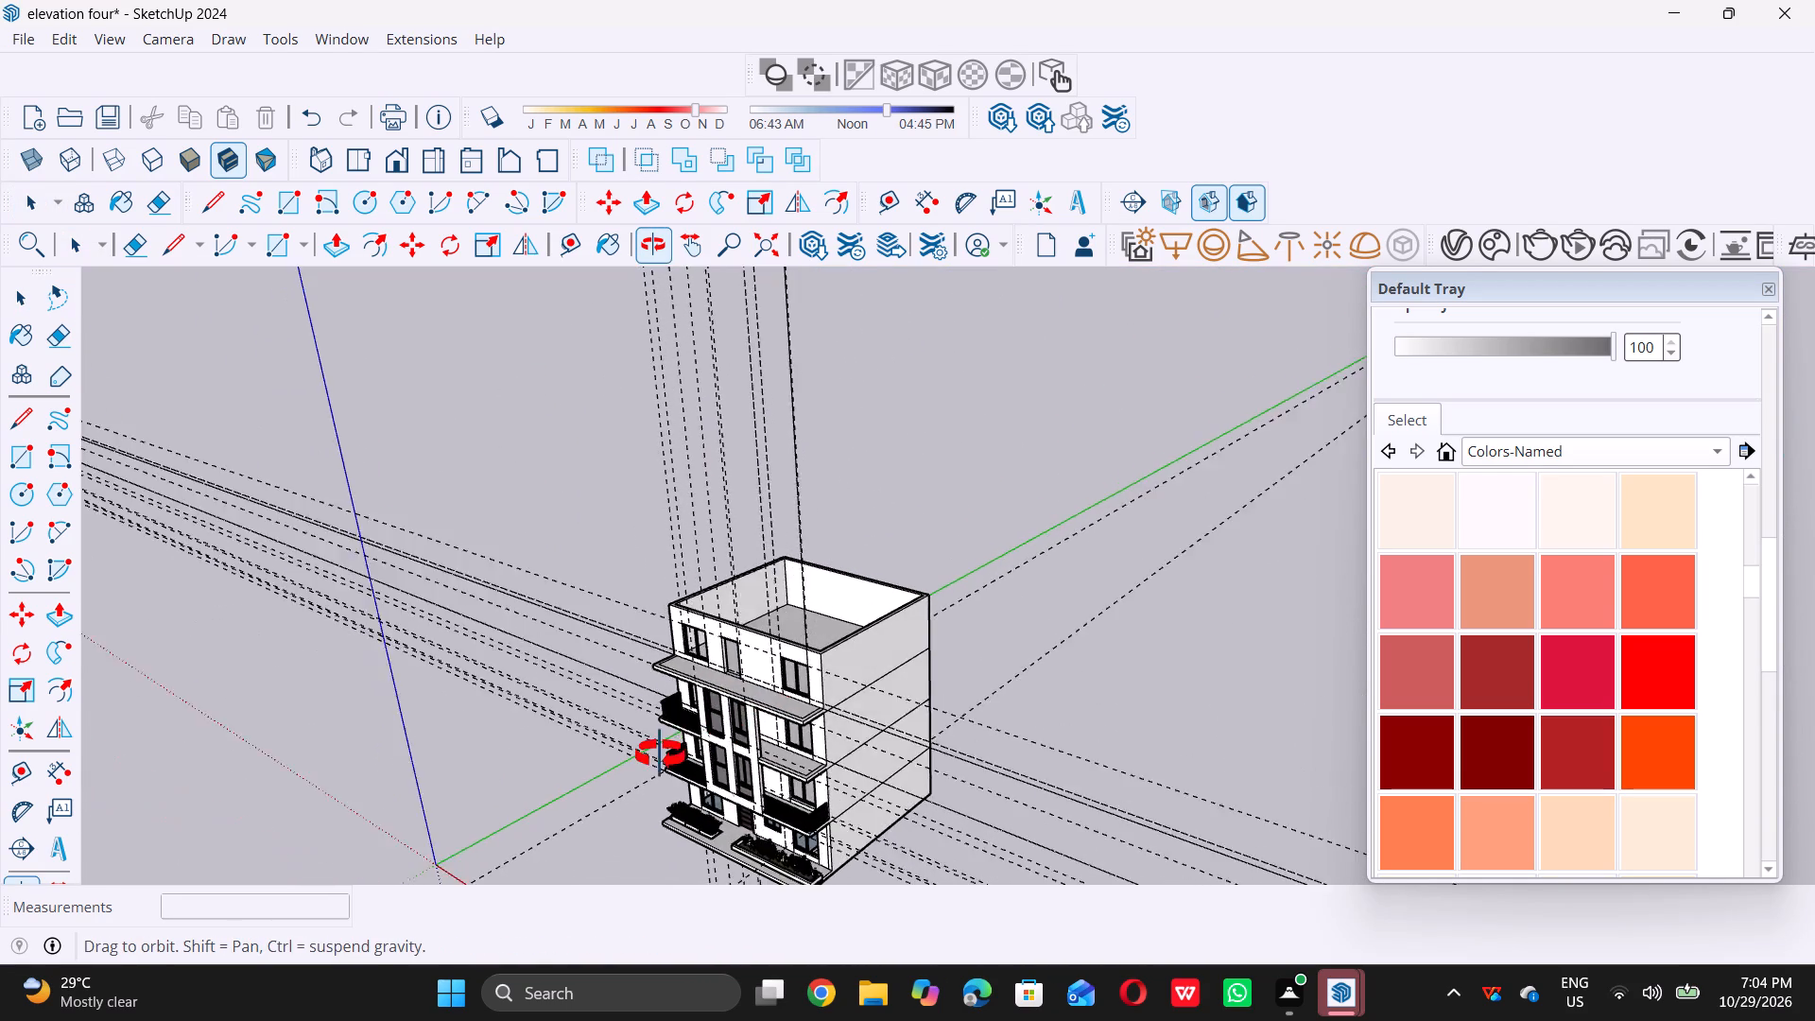
middle_click_drag(660, 754, 1135, 748)
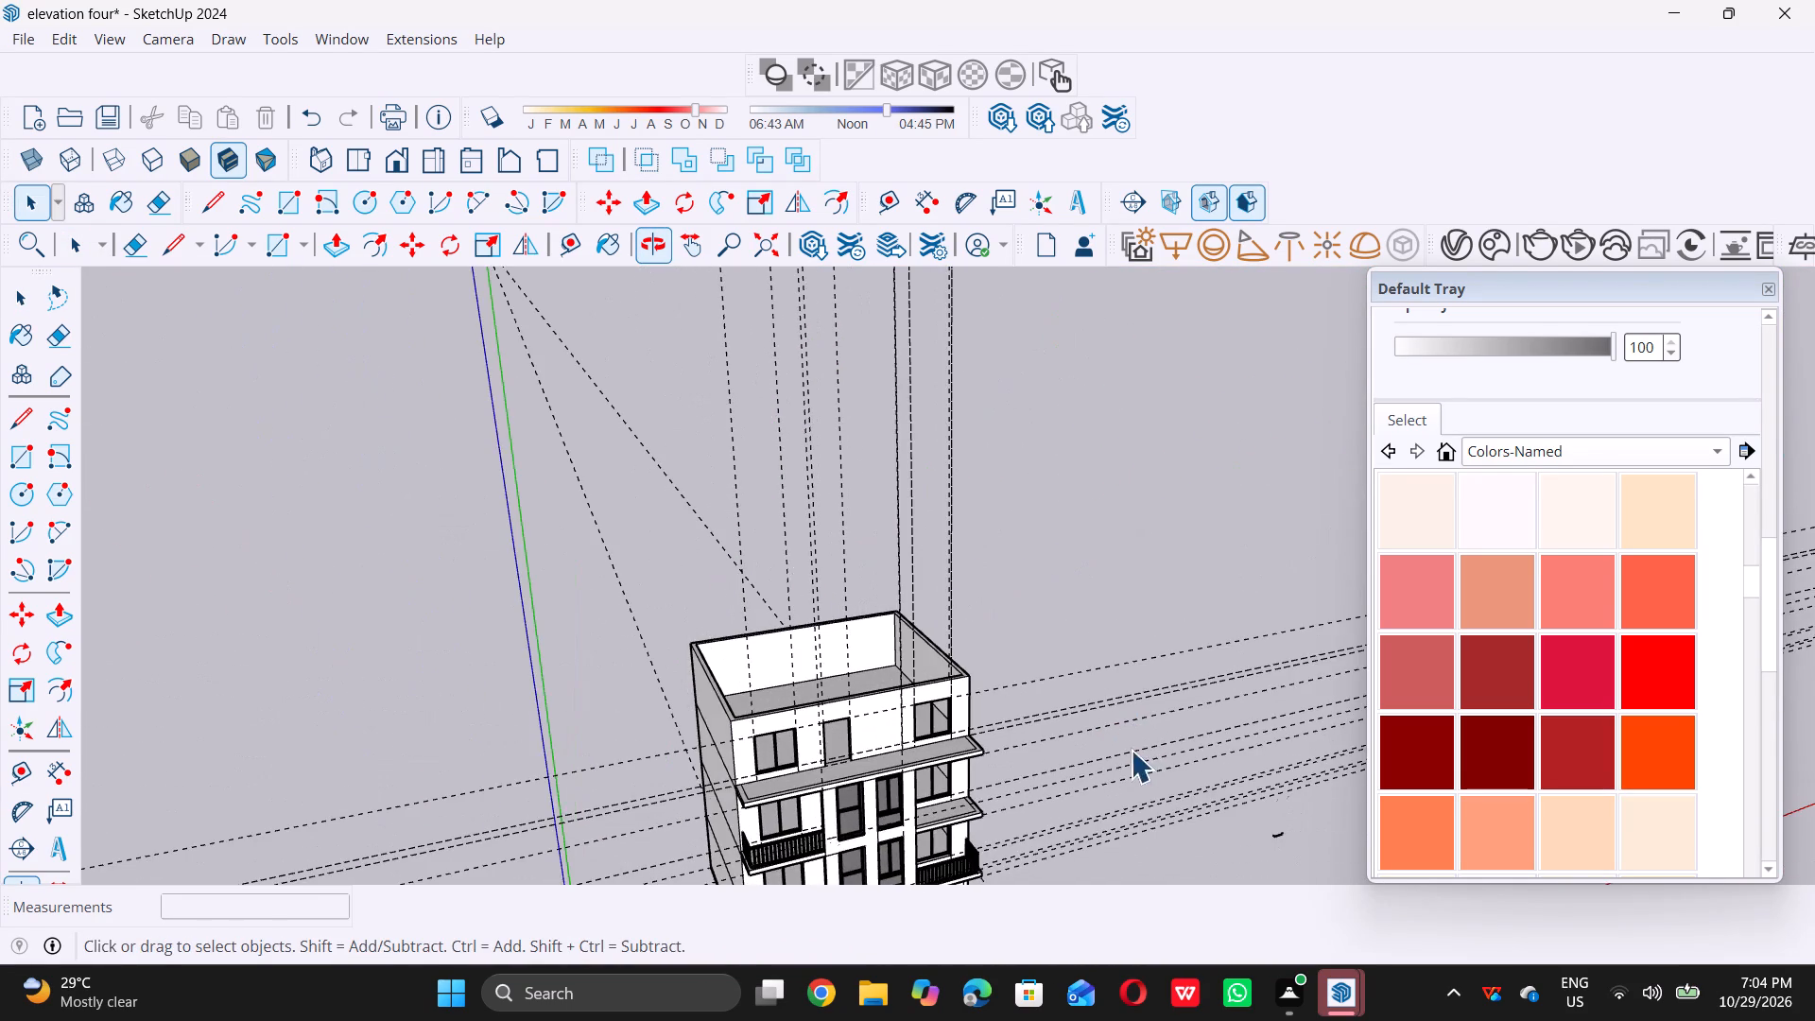
scroll(1101, 740, "down", 8)
scroll(960, 771, "down", 8)
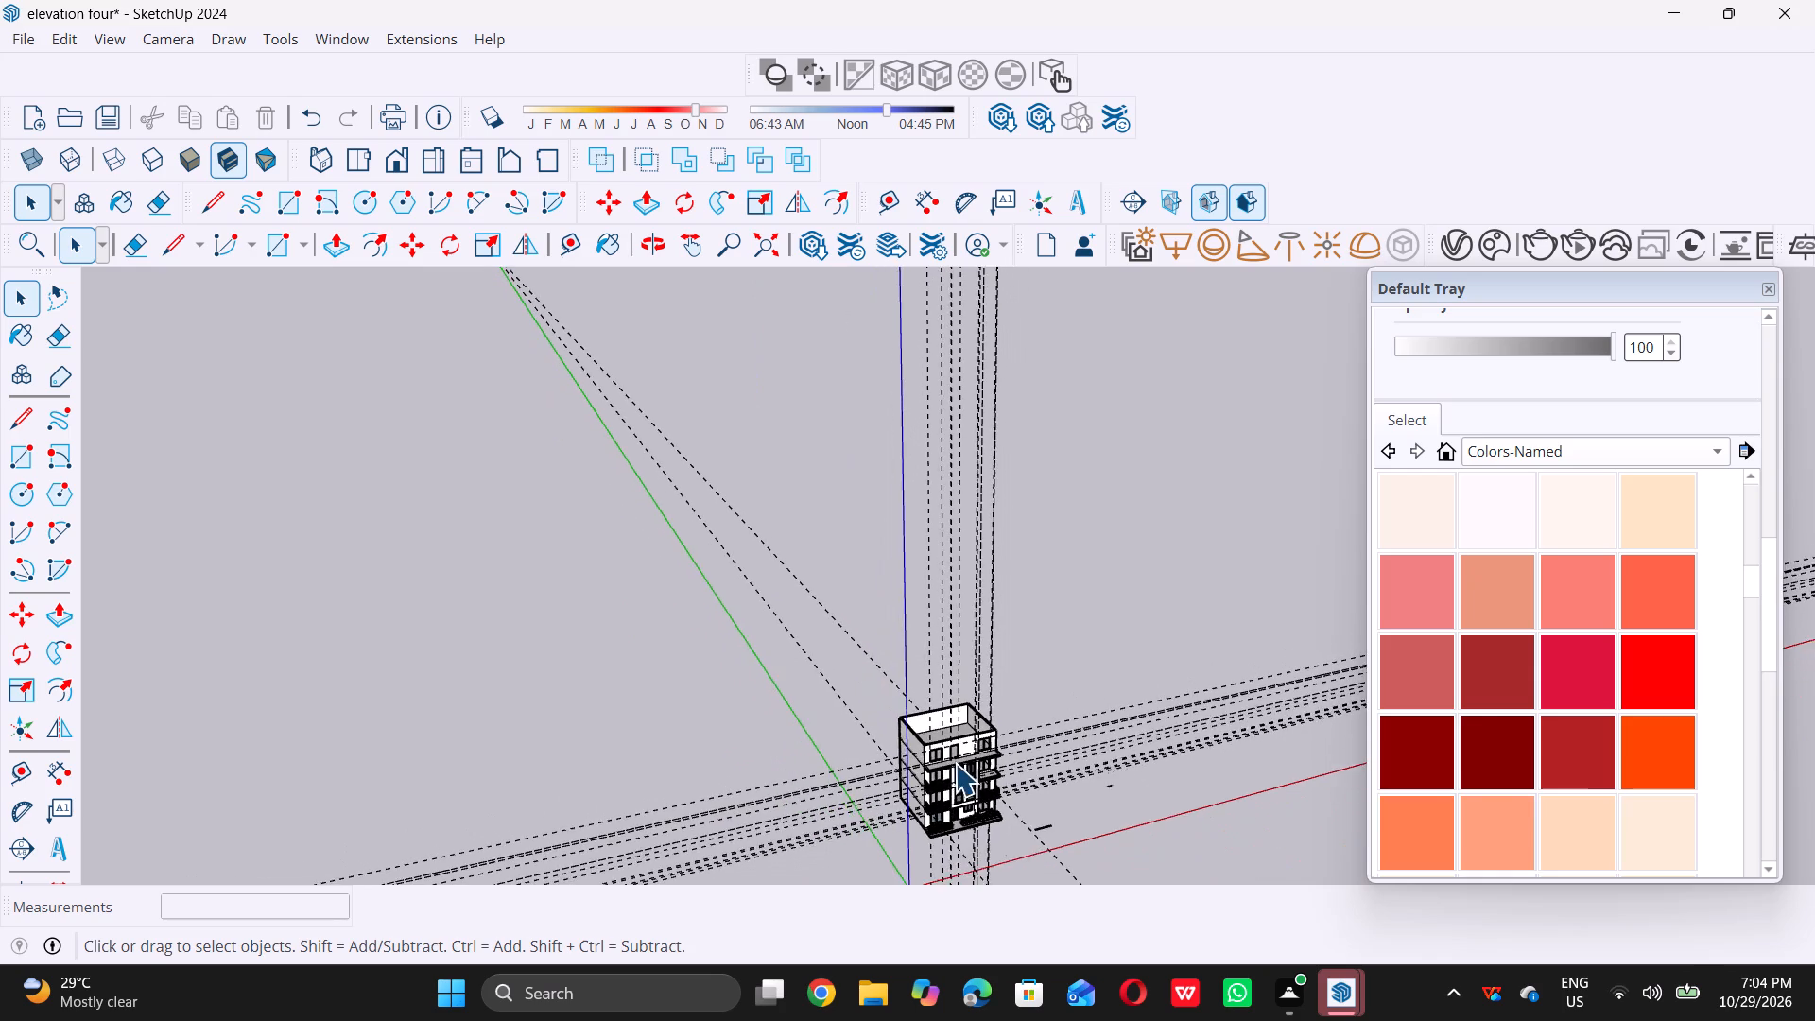
scroll(955, 763, "down", 1)
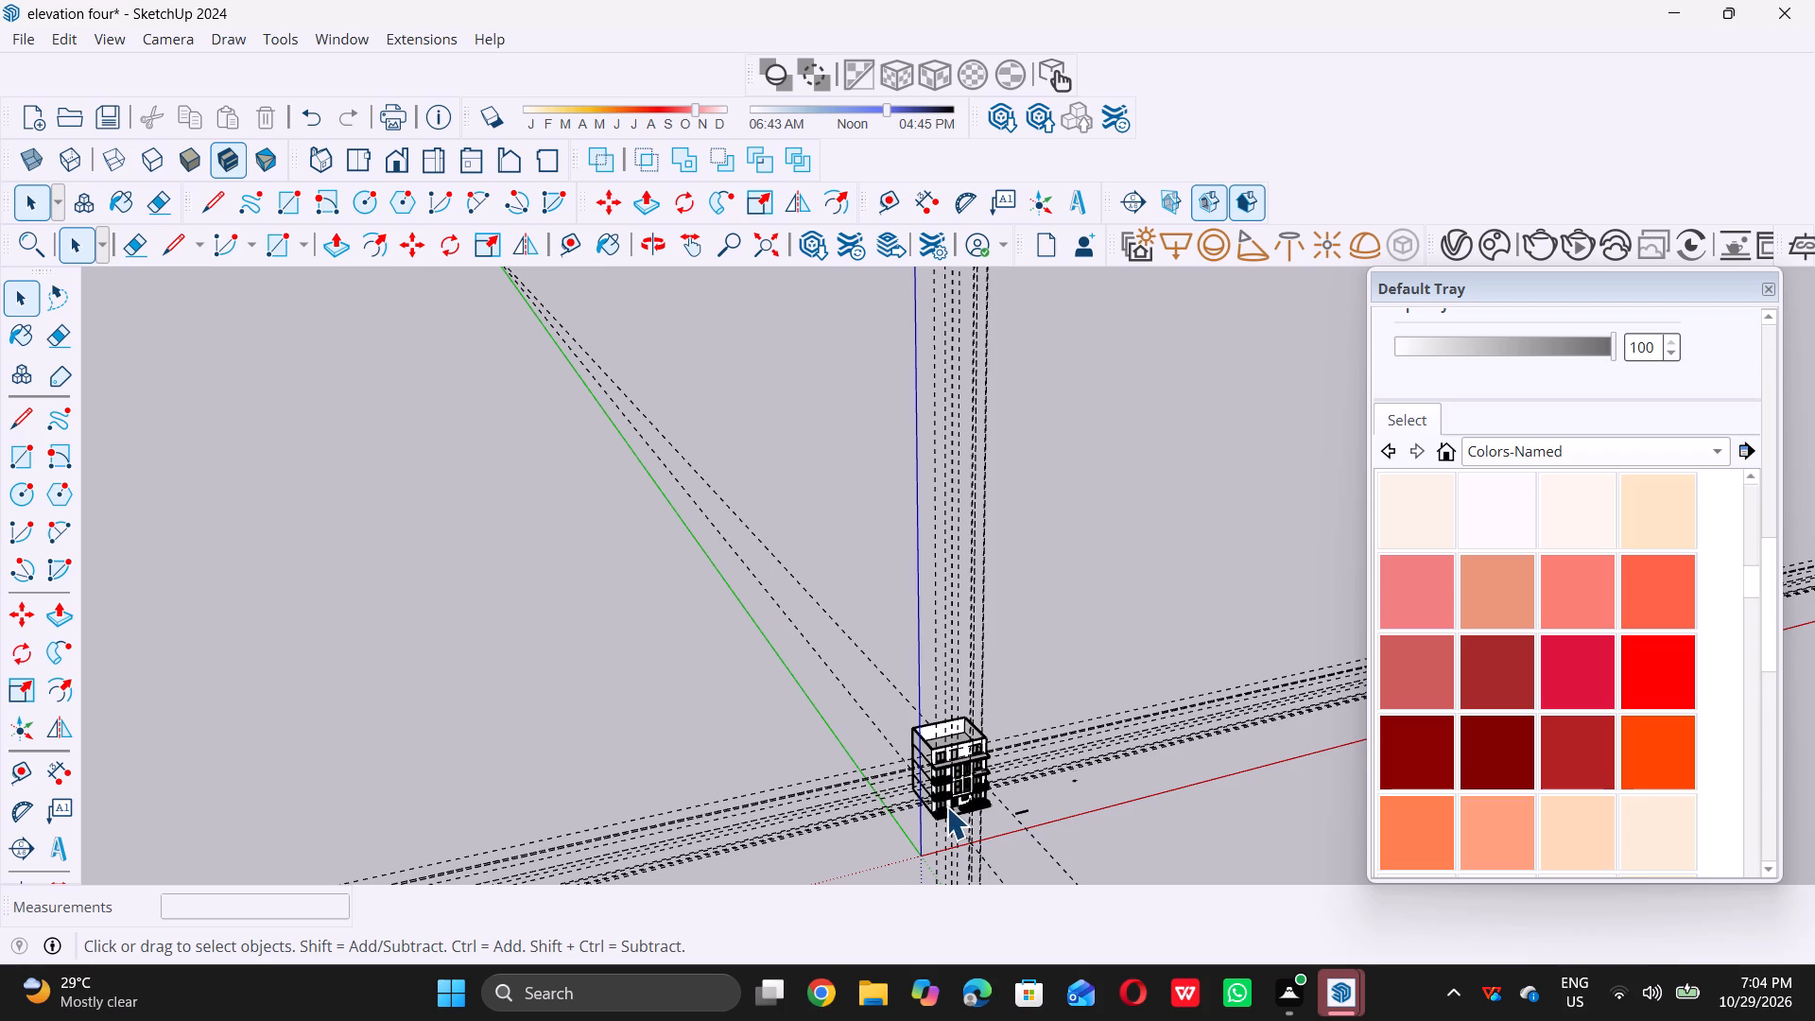
scroll(946, 806, "up", 4)
scroll(905, 756, "down", 5)
scroll(958, 770, "up", 12)
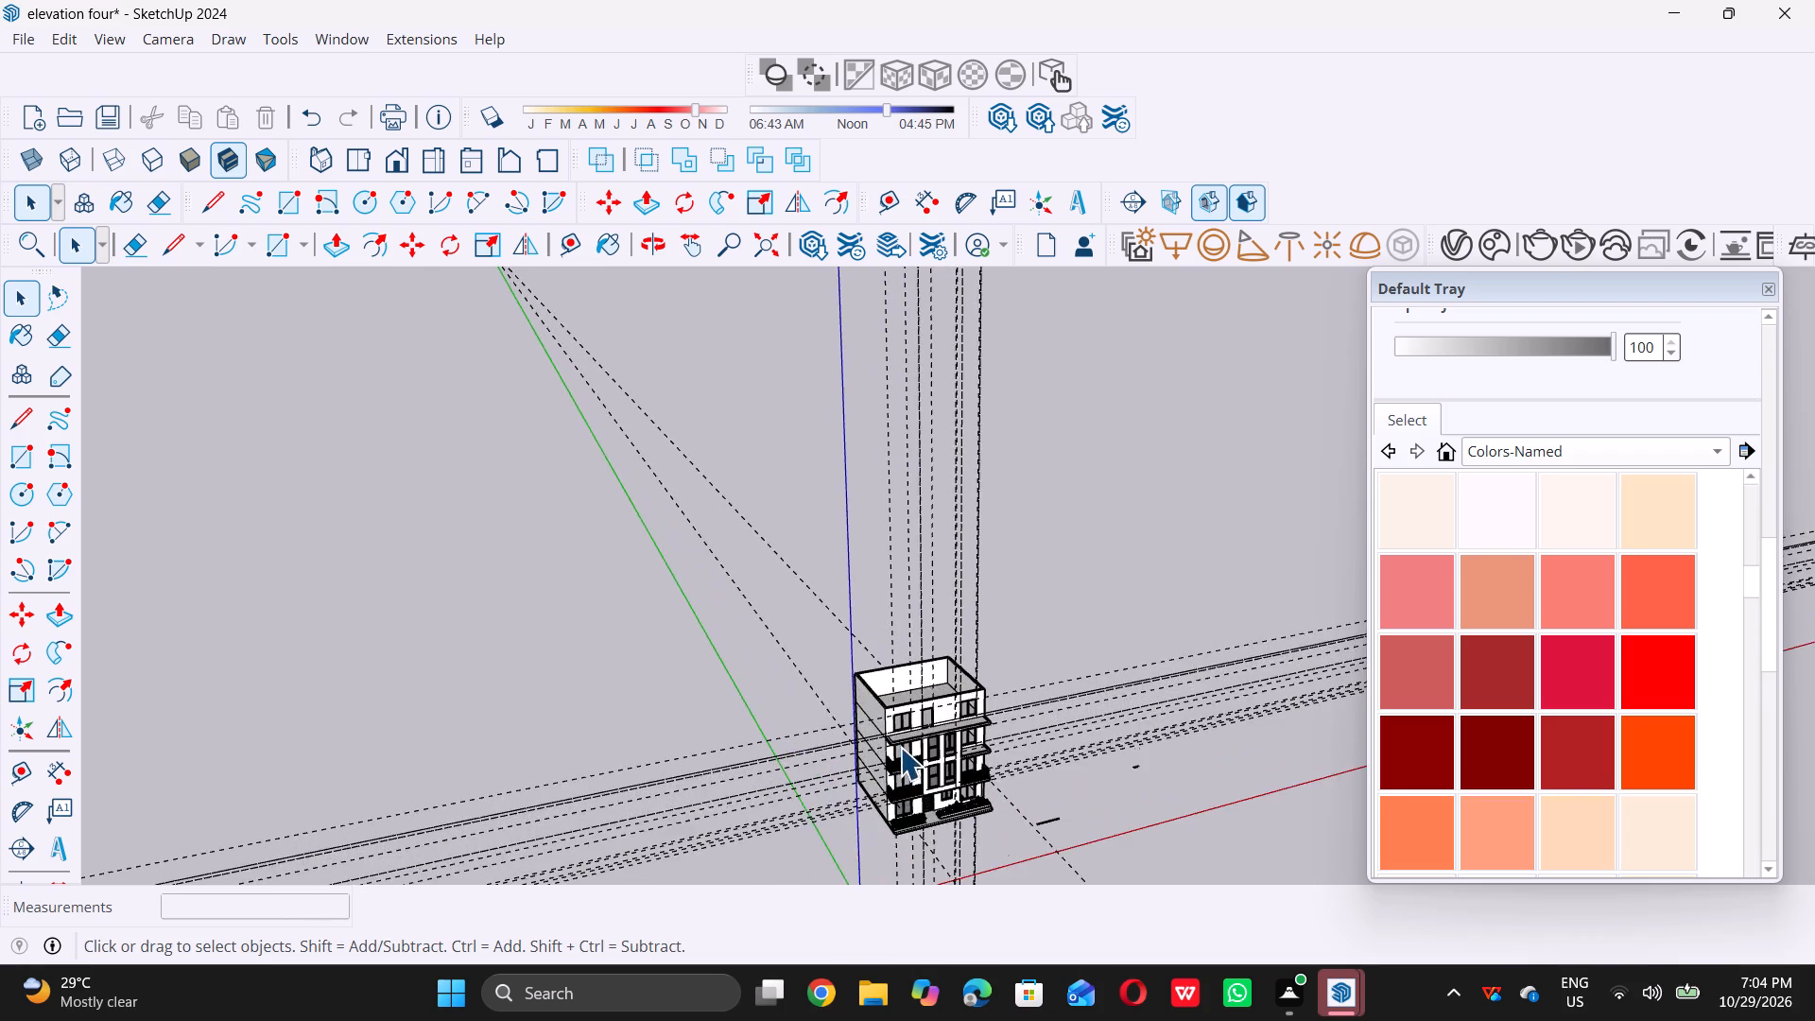
scroll(900, 747, "up", 7)
scroll(898, 814, "down", 4)
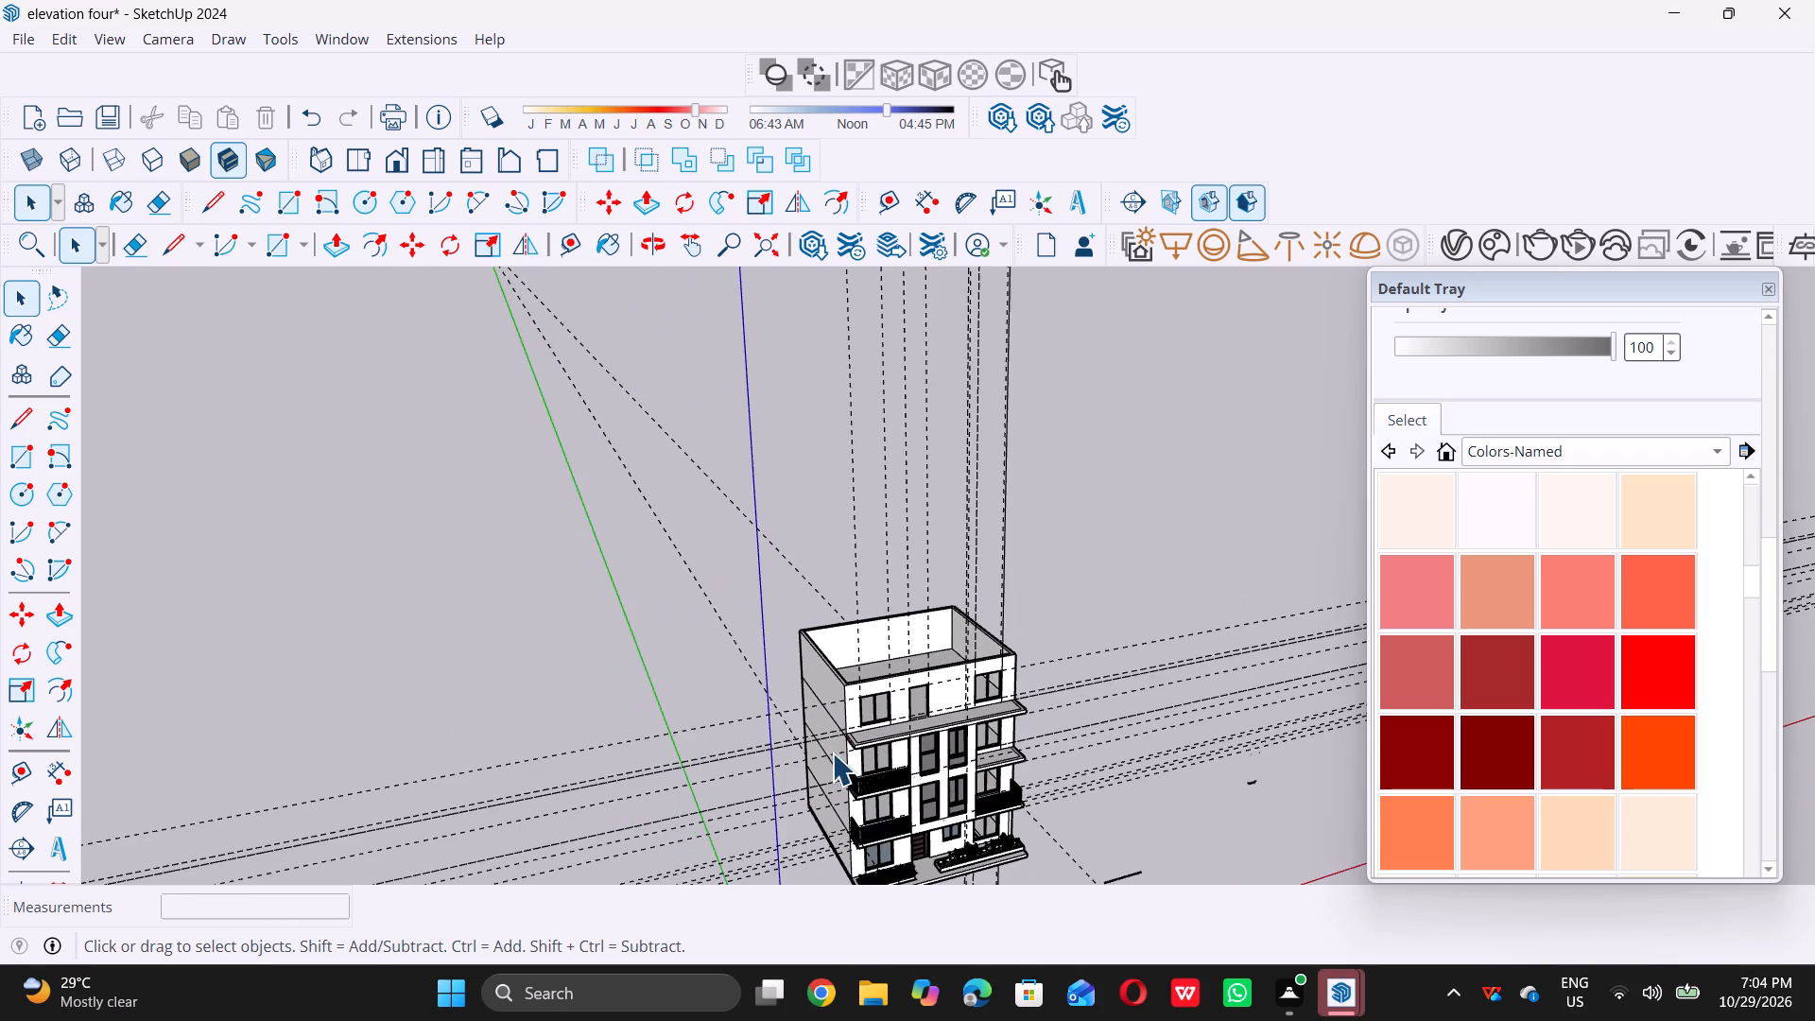
Examine the top-storey openings, the projecting slab and the balconies along the front facade from several angles.
middle_click_drag(830, 753, 1063, 748)
scroll(1020, 760, "up", 10)
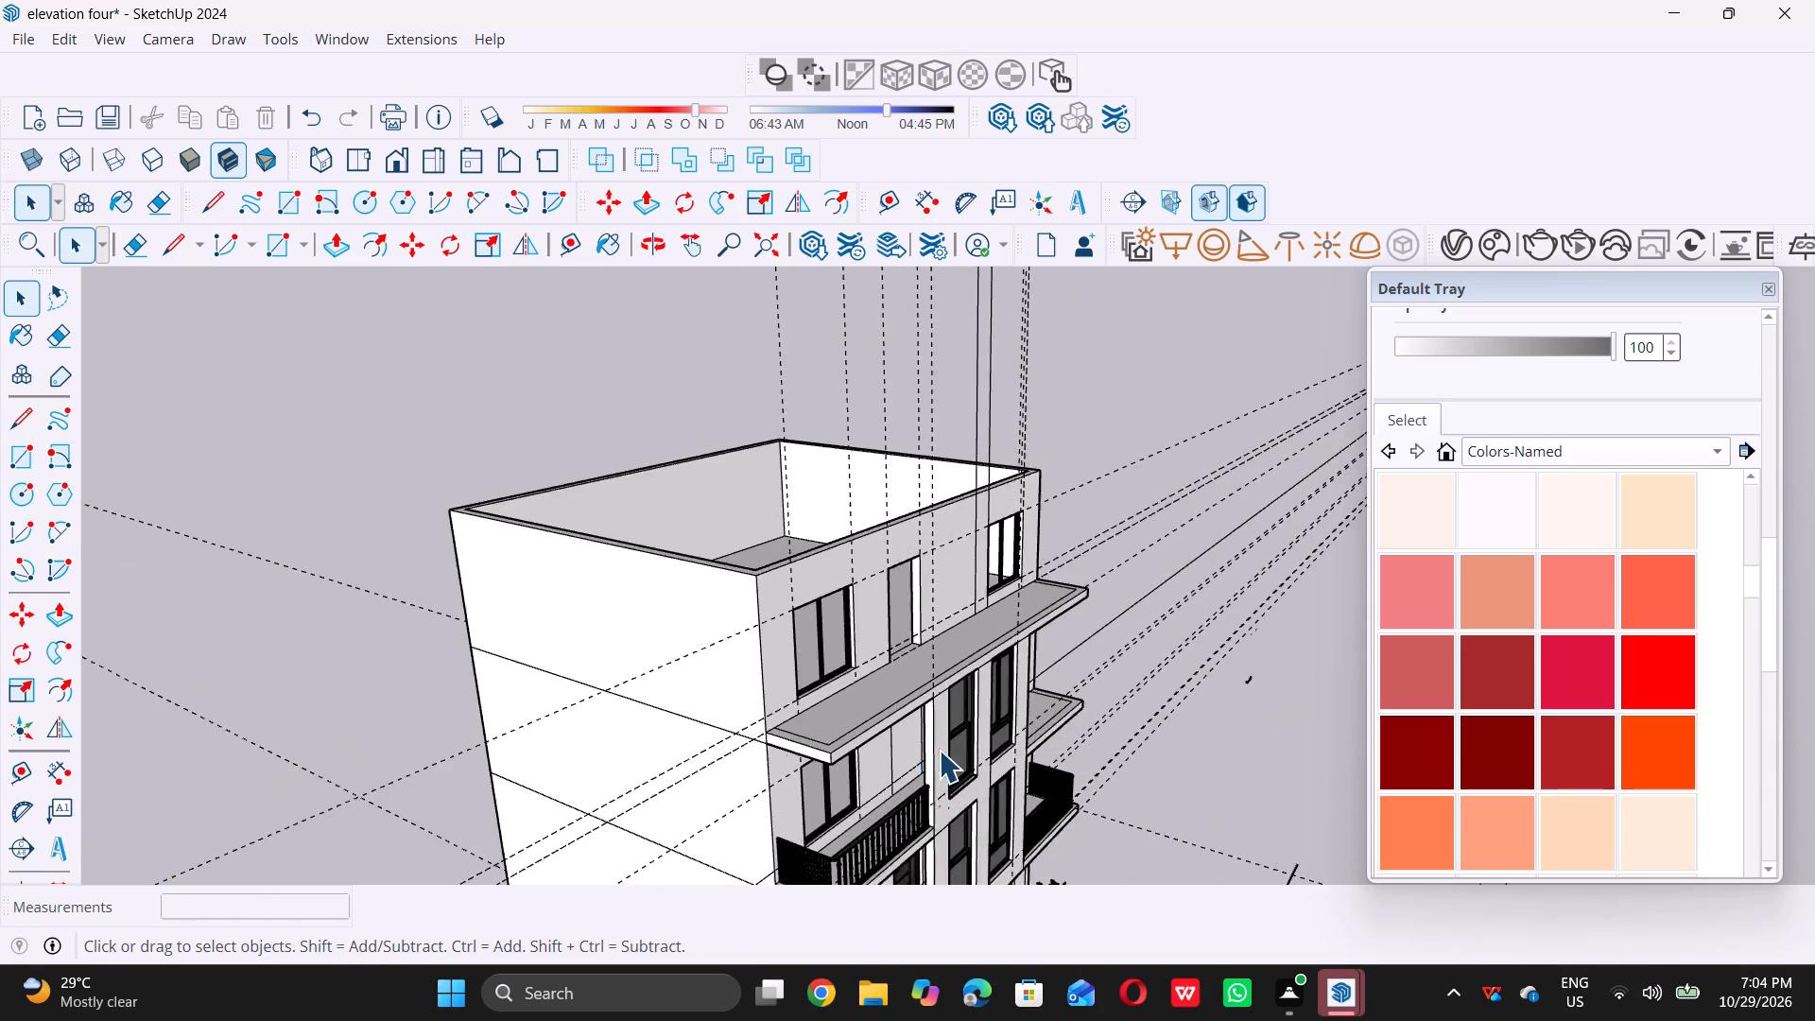
scroll(939, 750, "up", 6)
middle_click_drag(892, 762, 957, 740)
scroll(892, 762, "up", 1)
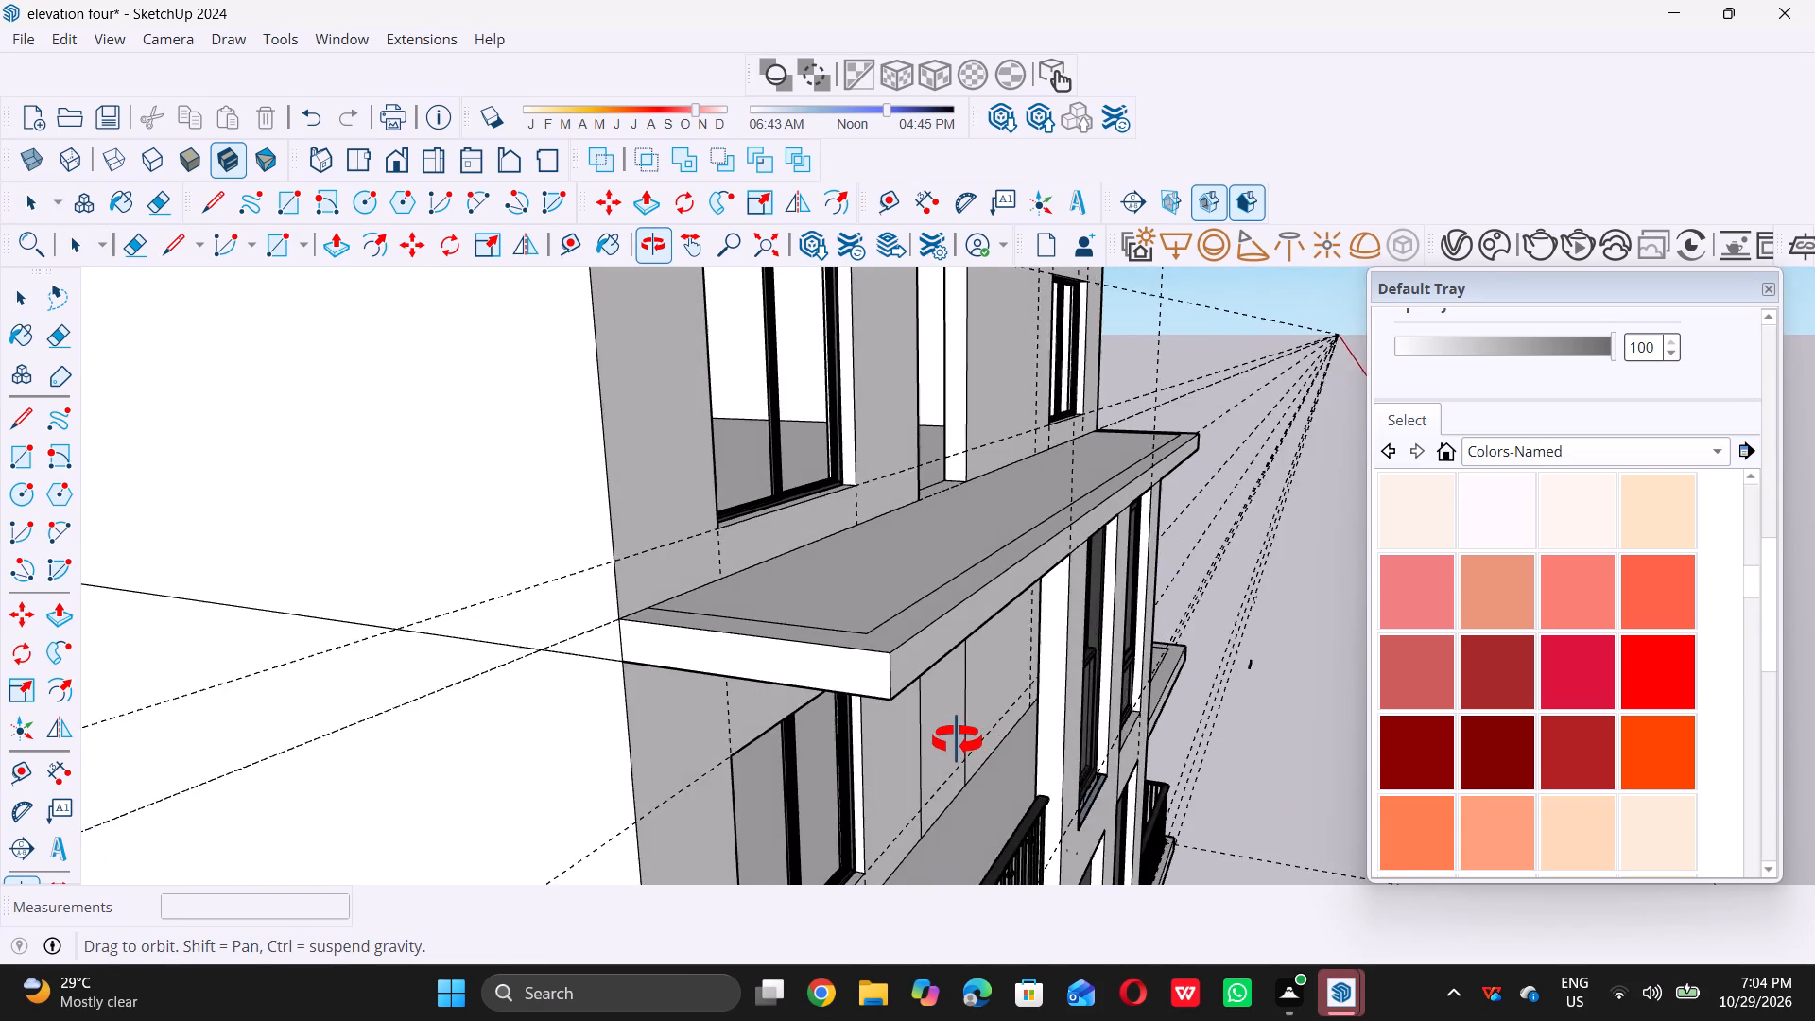
middle_click_drag(957, 740, 946, 742)
scroll(935, 742, "down", 9)
scroll(800, 701, "down", 5)
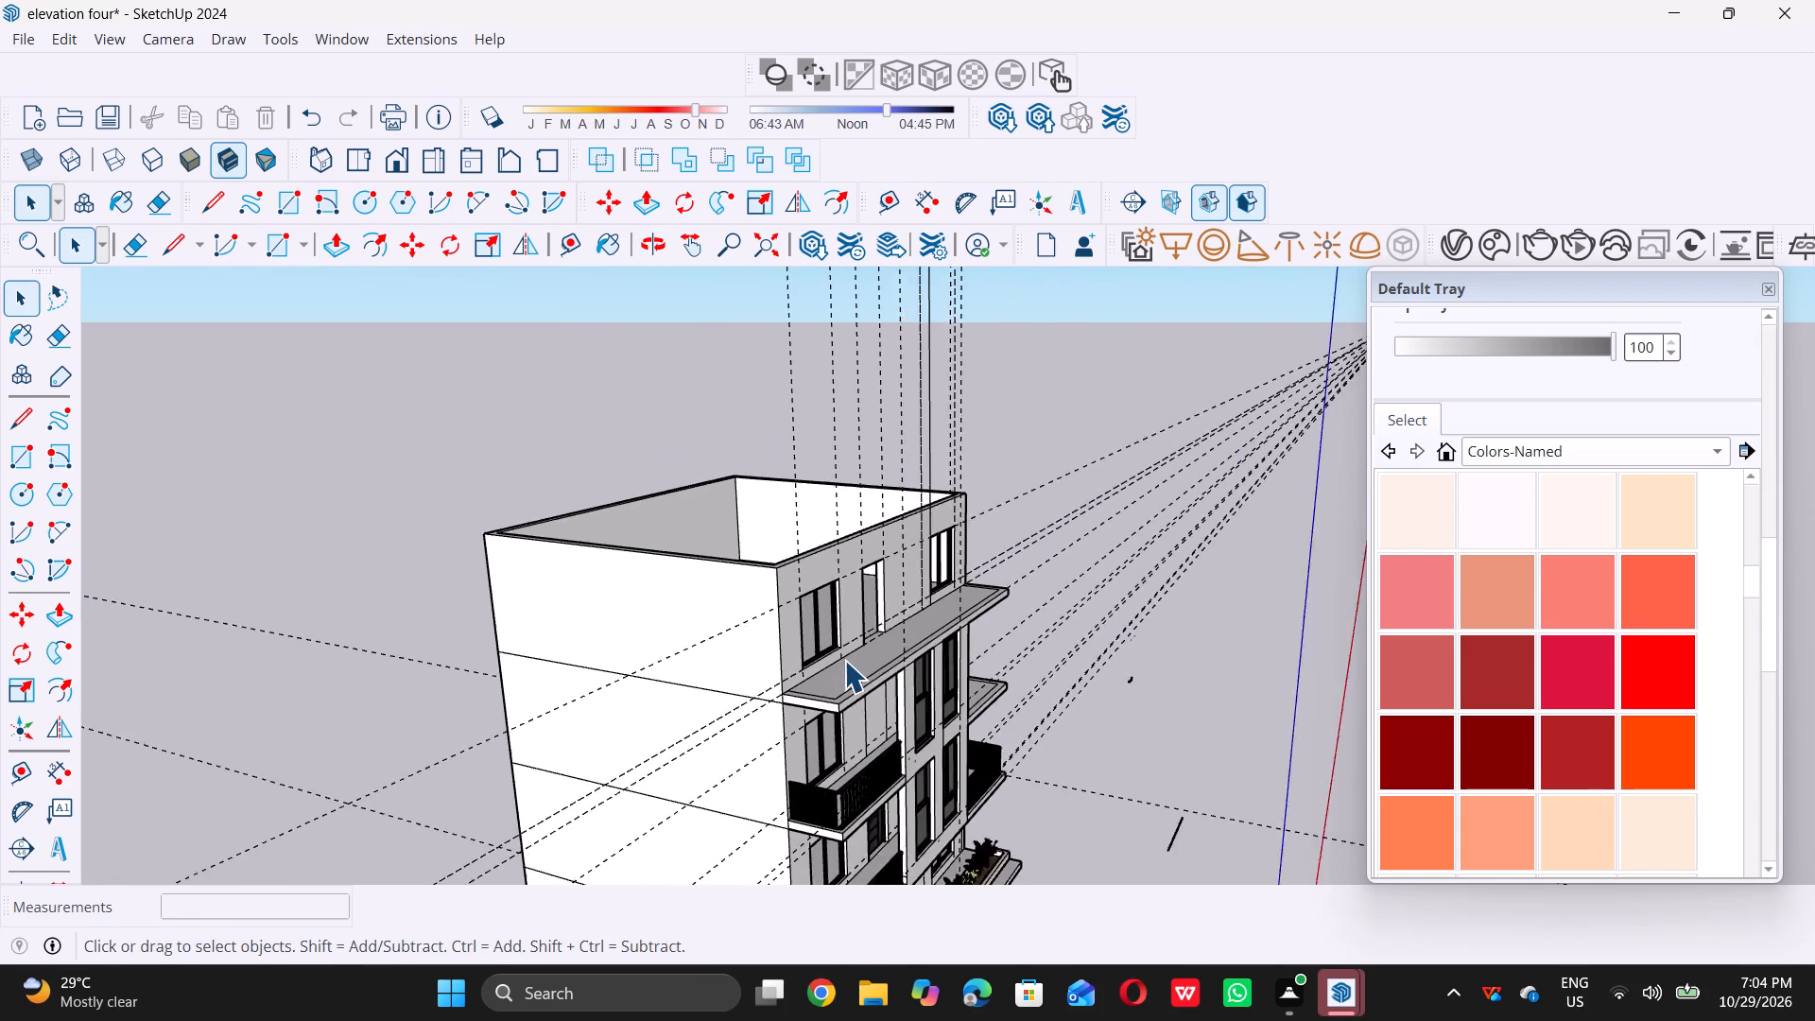
scroll(845, 654, "down", 8)
Select the dark wooden door behind the lower balcony and try to copy it with Move from its lower frame corner.
scroll(856, 734, "up", 11)
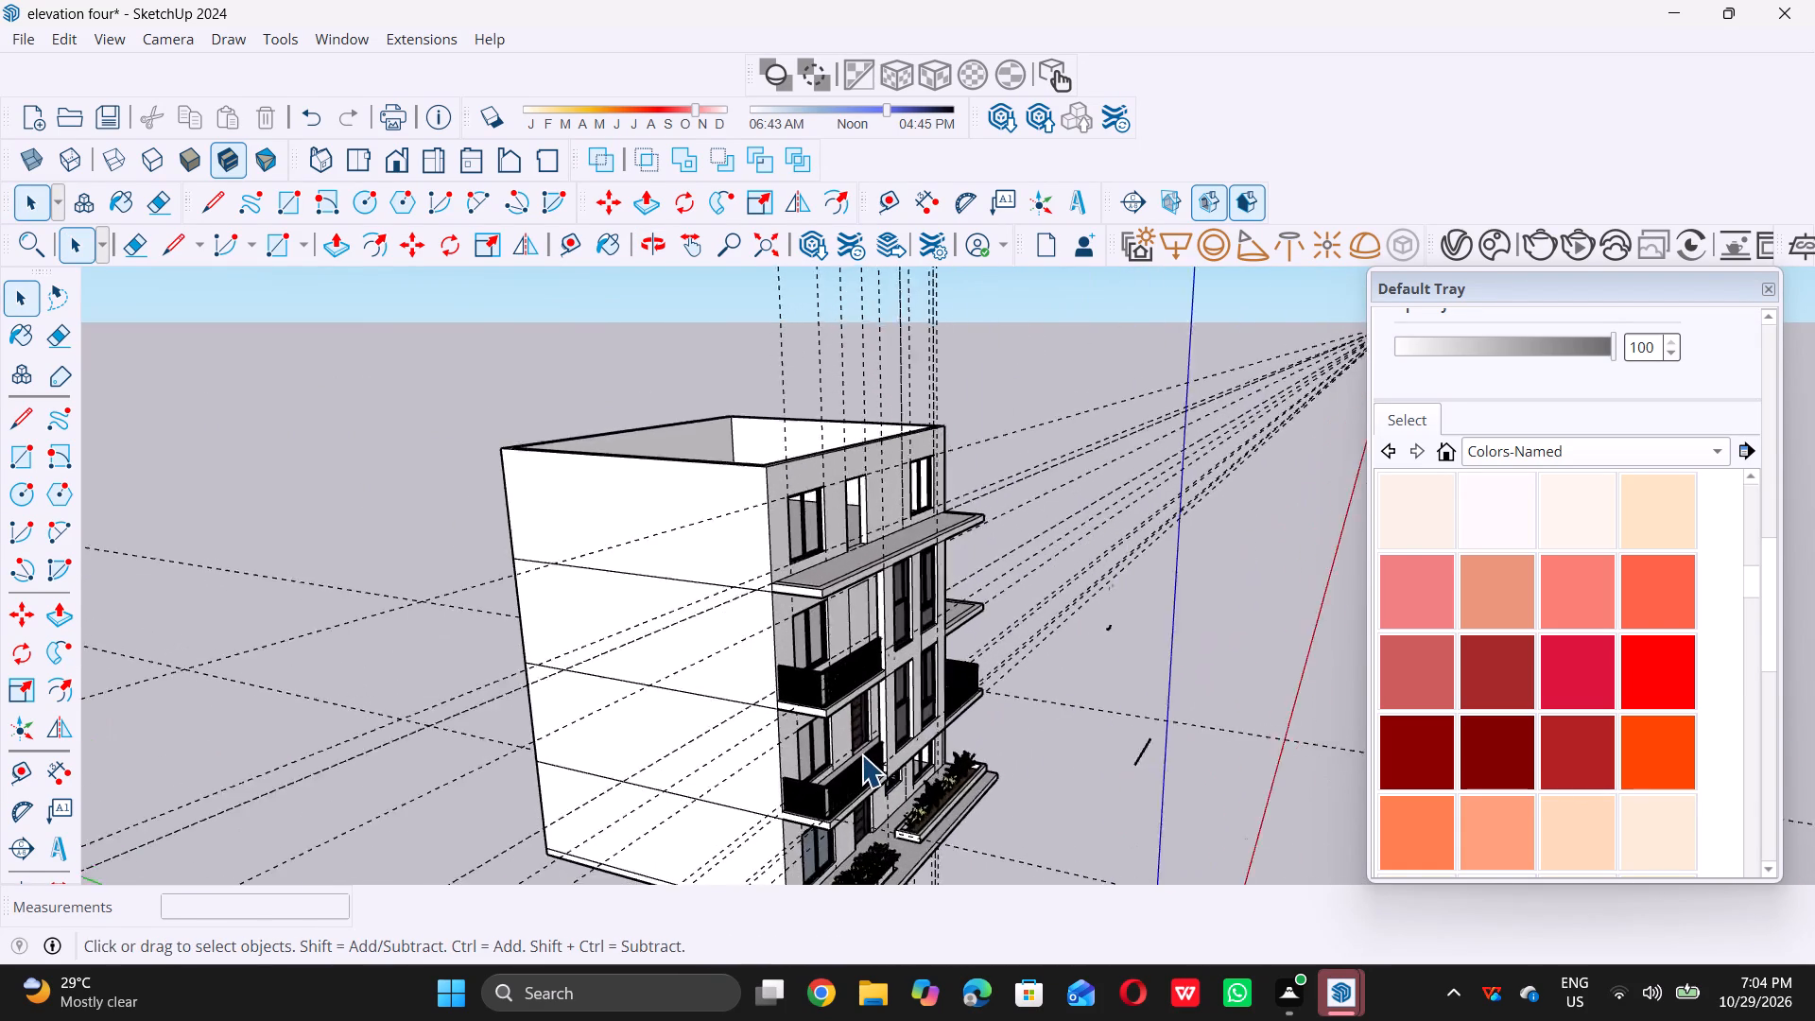
scroll(861, 754, "up", 19)
middle_click_drag(851, 722, 740, 781)
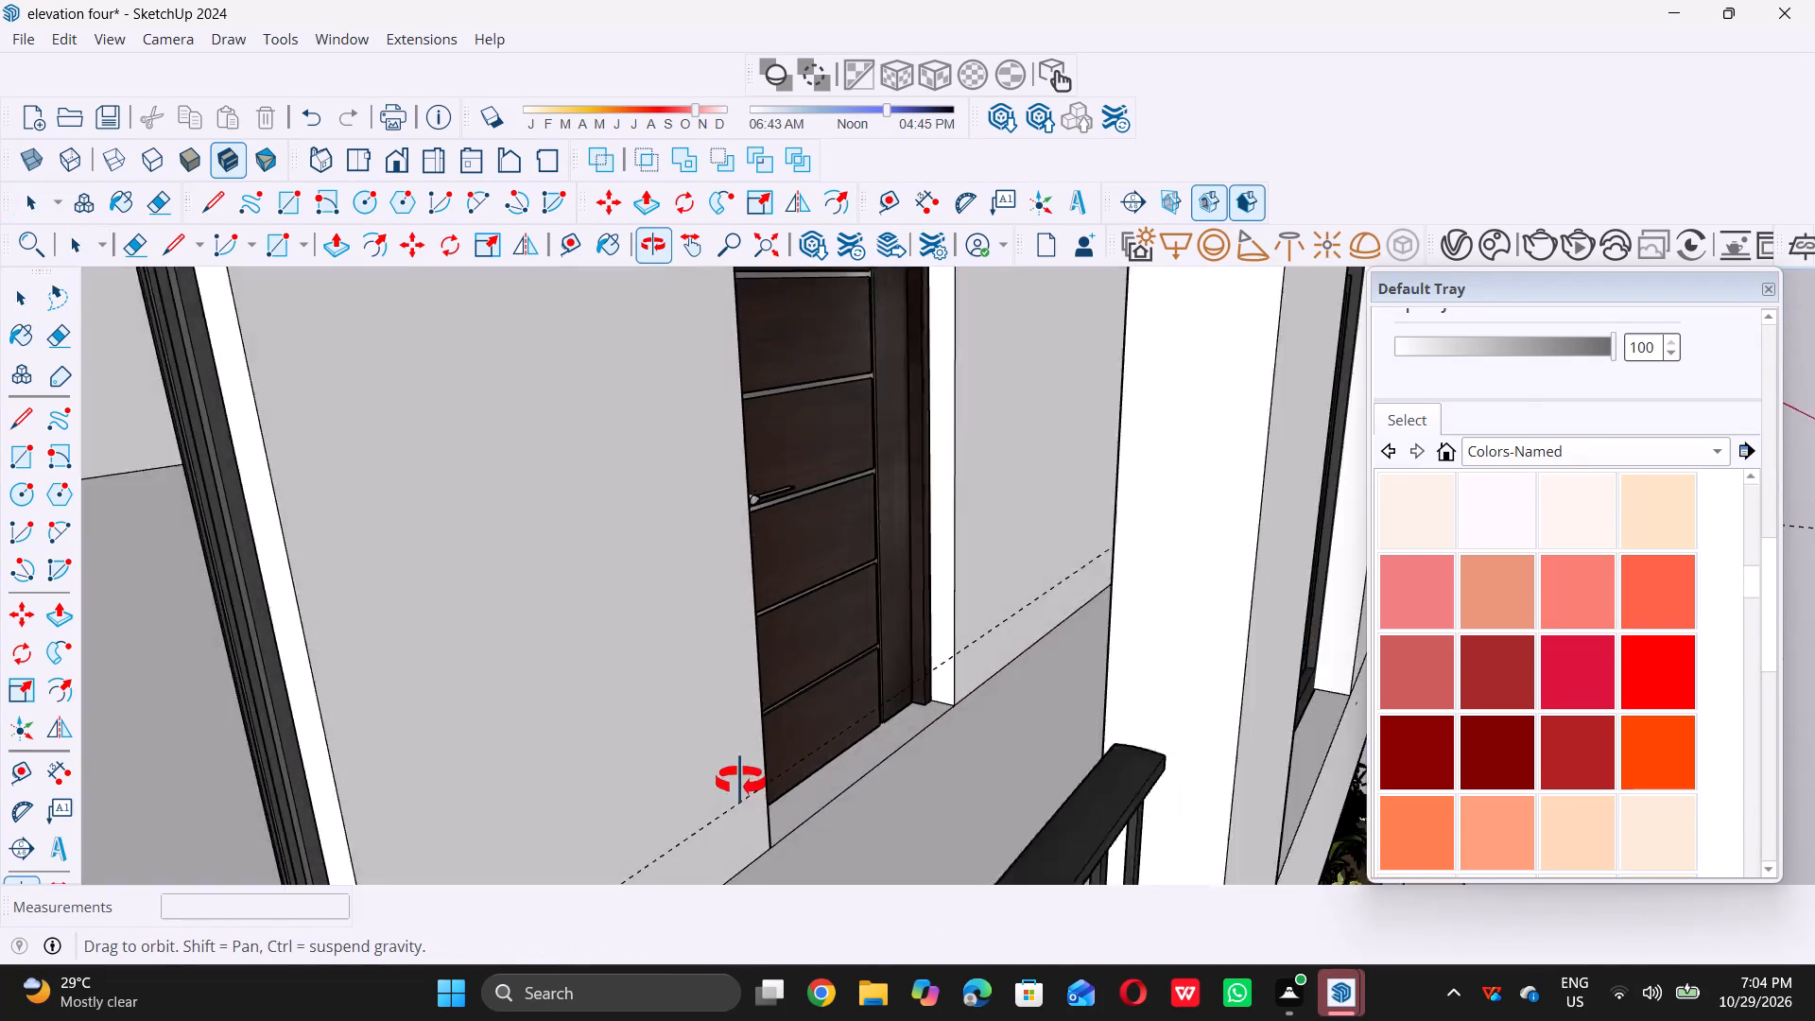
middle_click_drag(740, 781, 735, 783)
scroll(719, 788, "up", 5)
middle_click(708, 790)
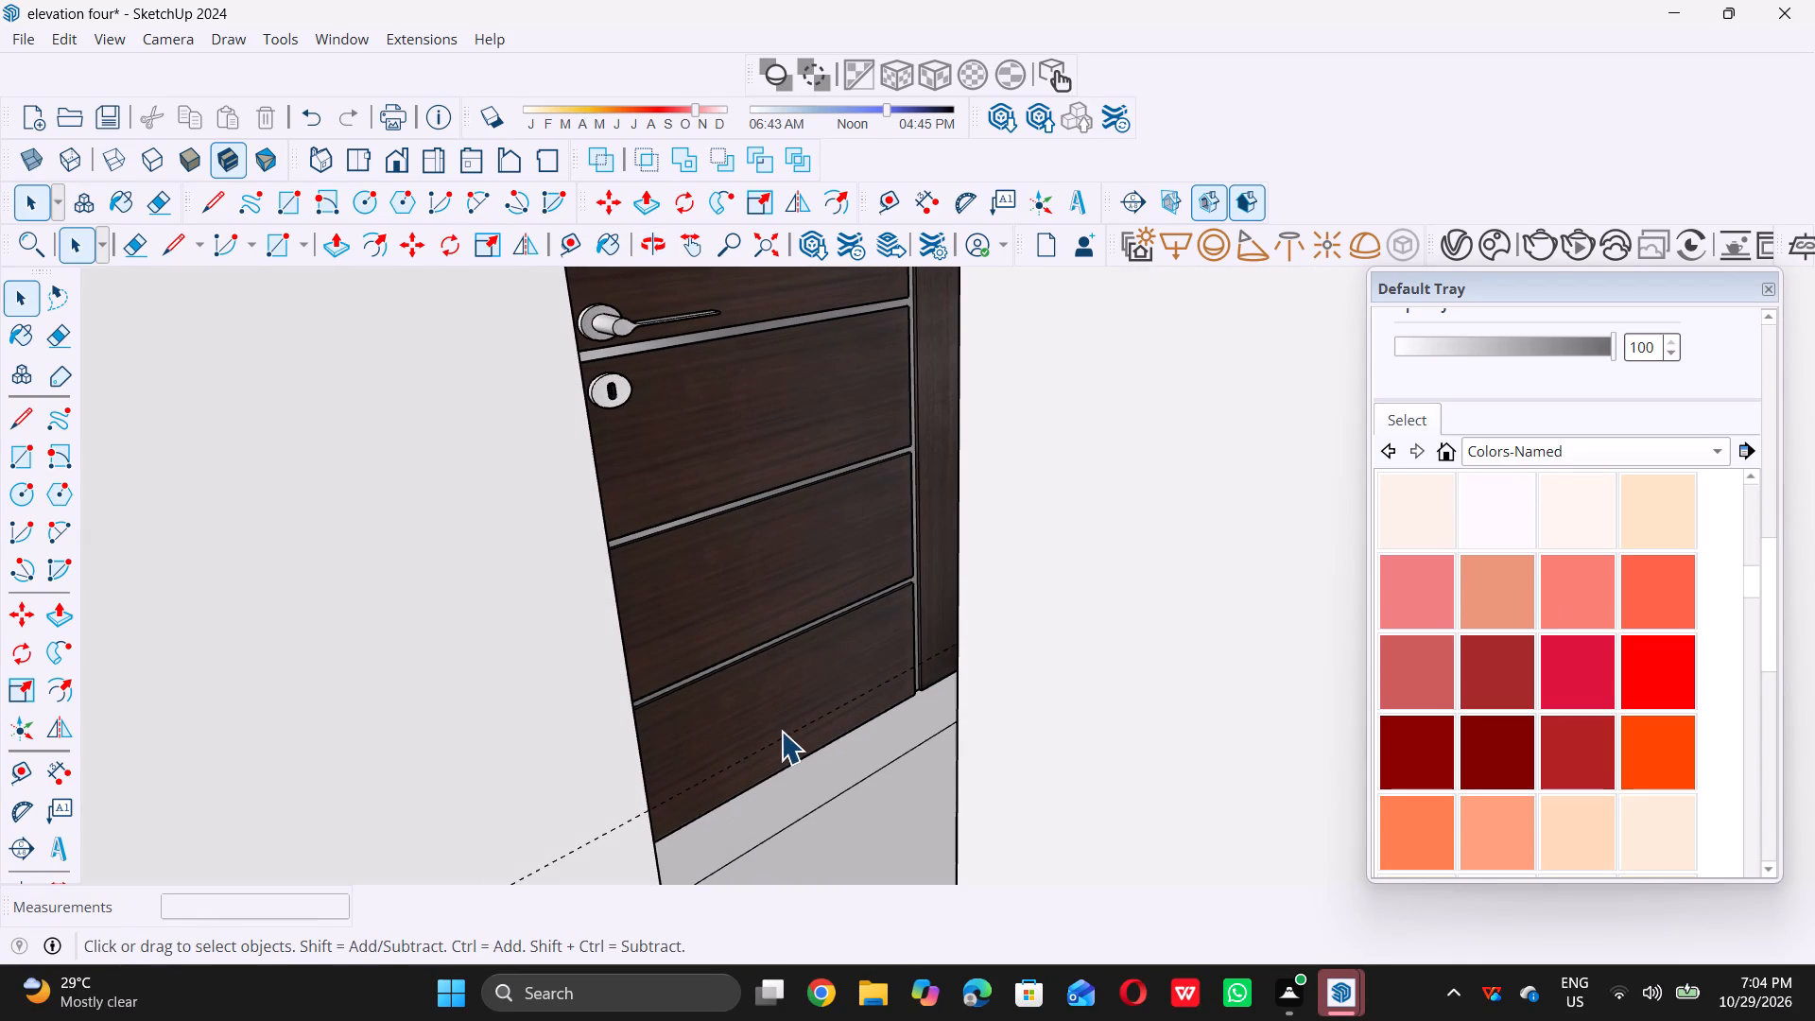
middle_click(781, 731)
scroll(805, 718, "down", 2)
scroll(751, 745, "up", 4)
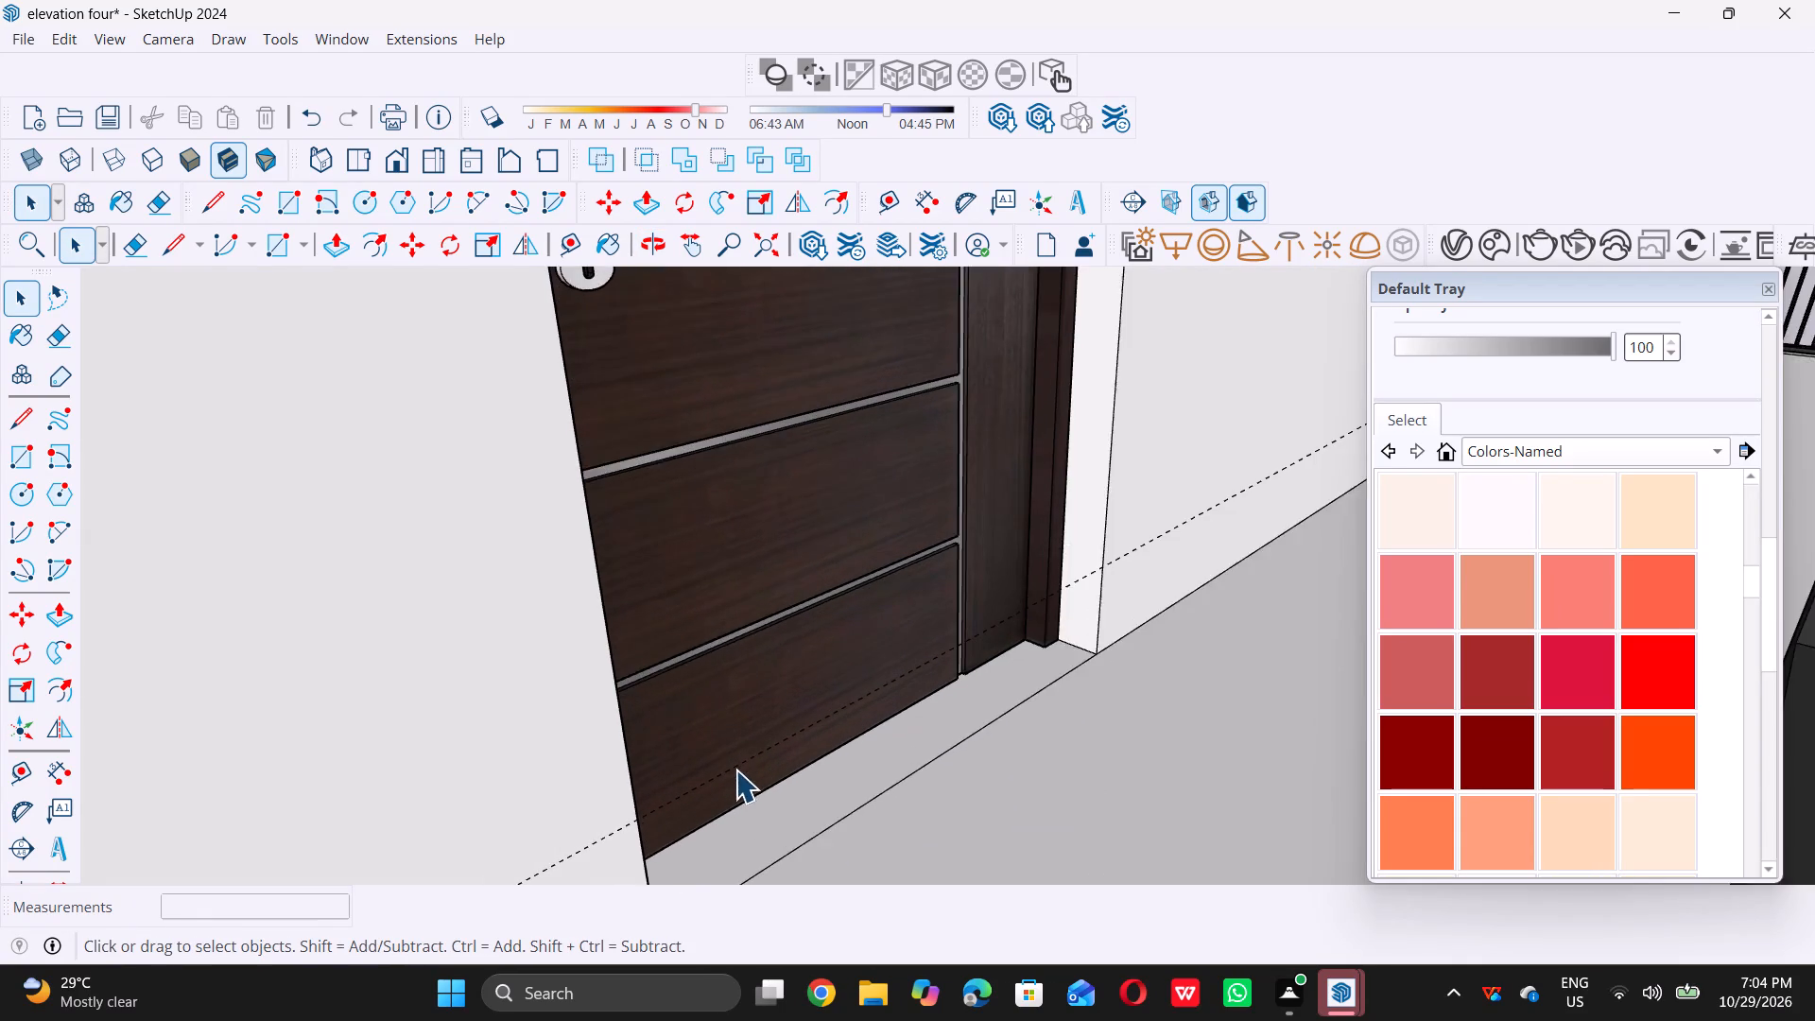
scroll(735, 770, "up", 2)
left_click(737, 719)
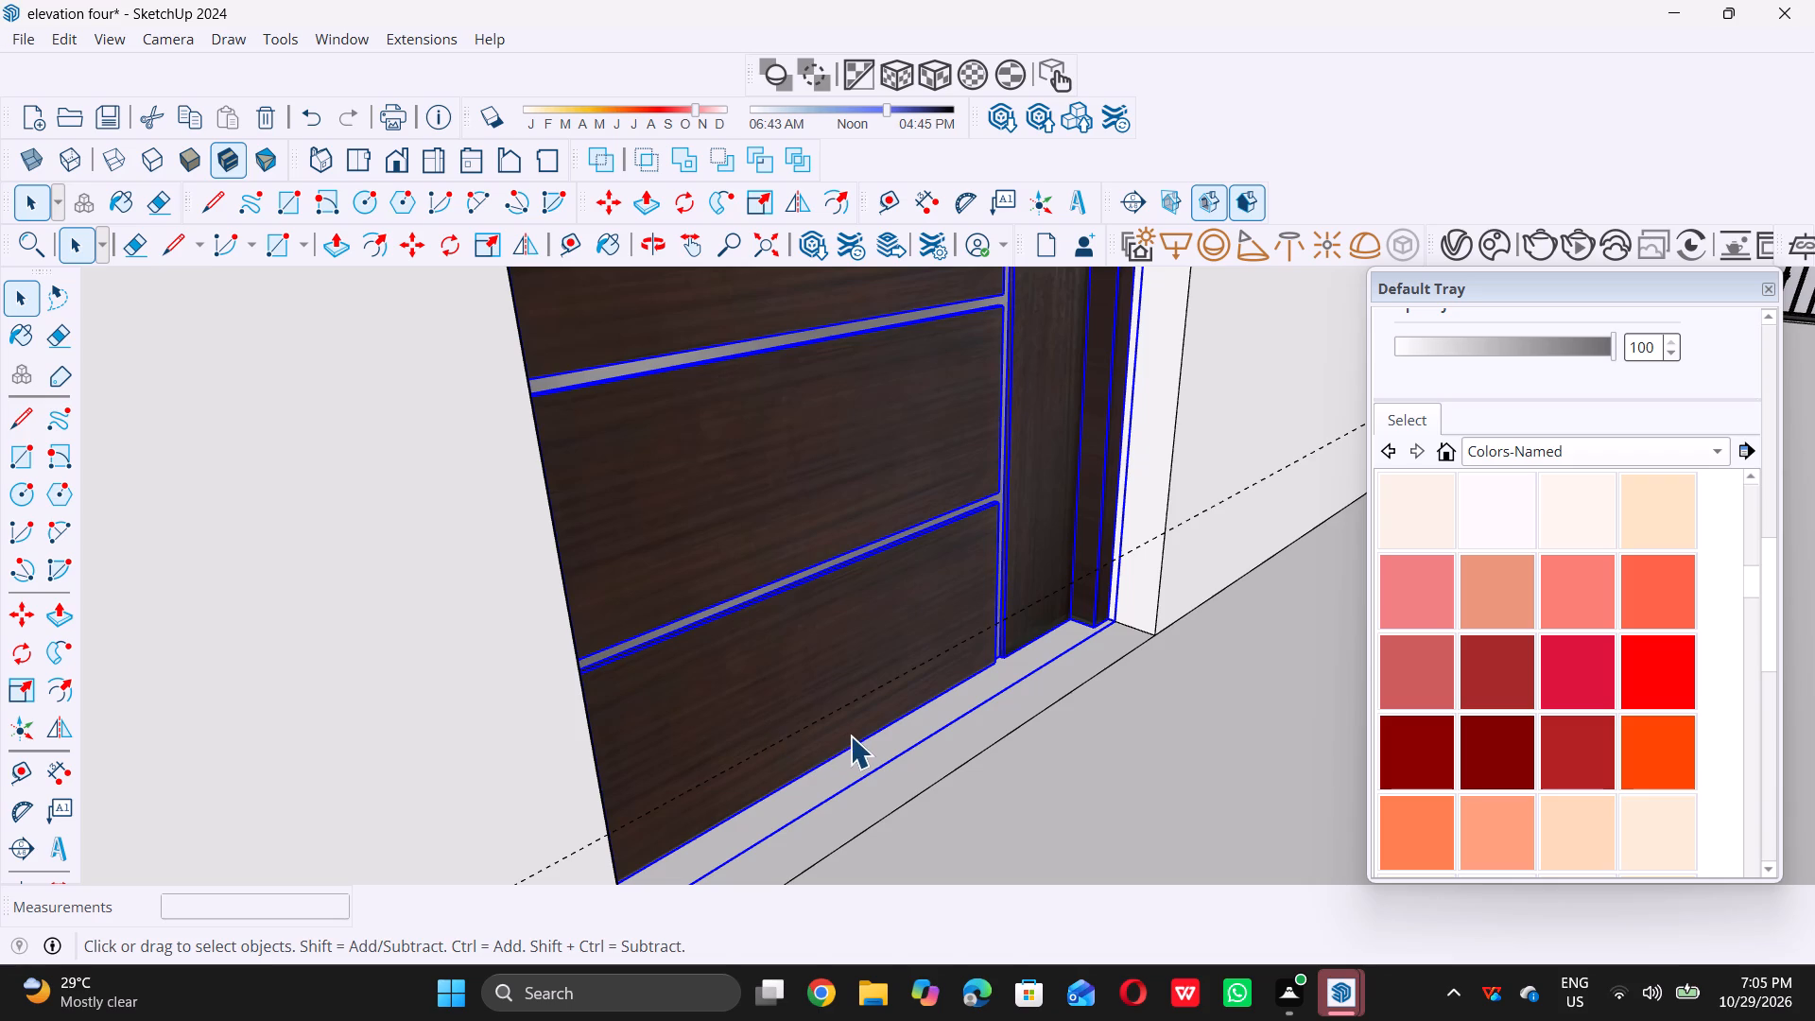
key("m")
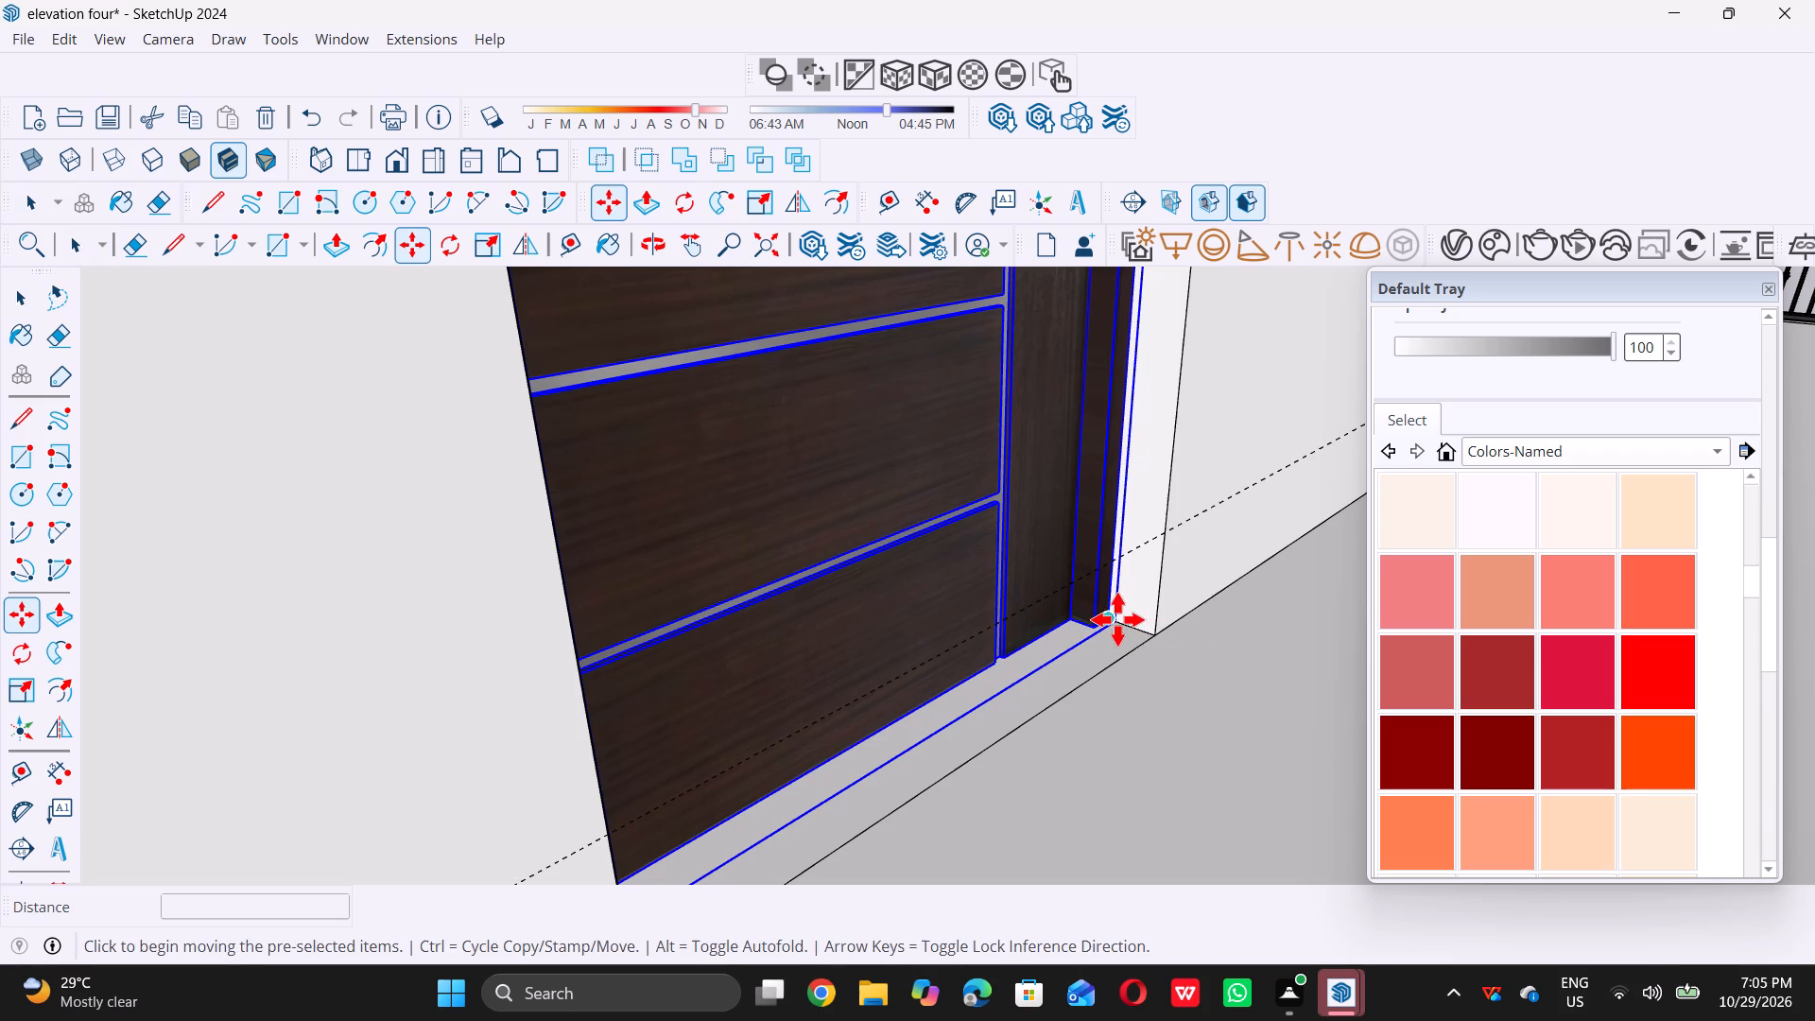
triple_click(1123, 622)
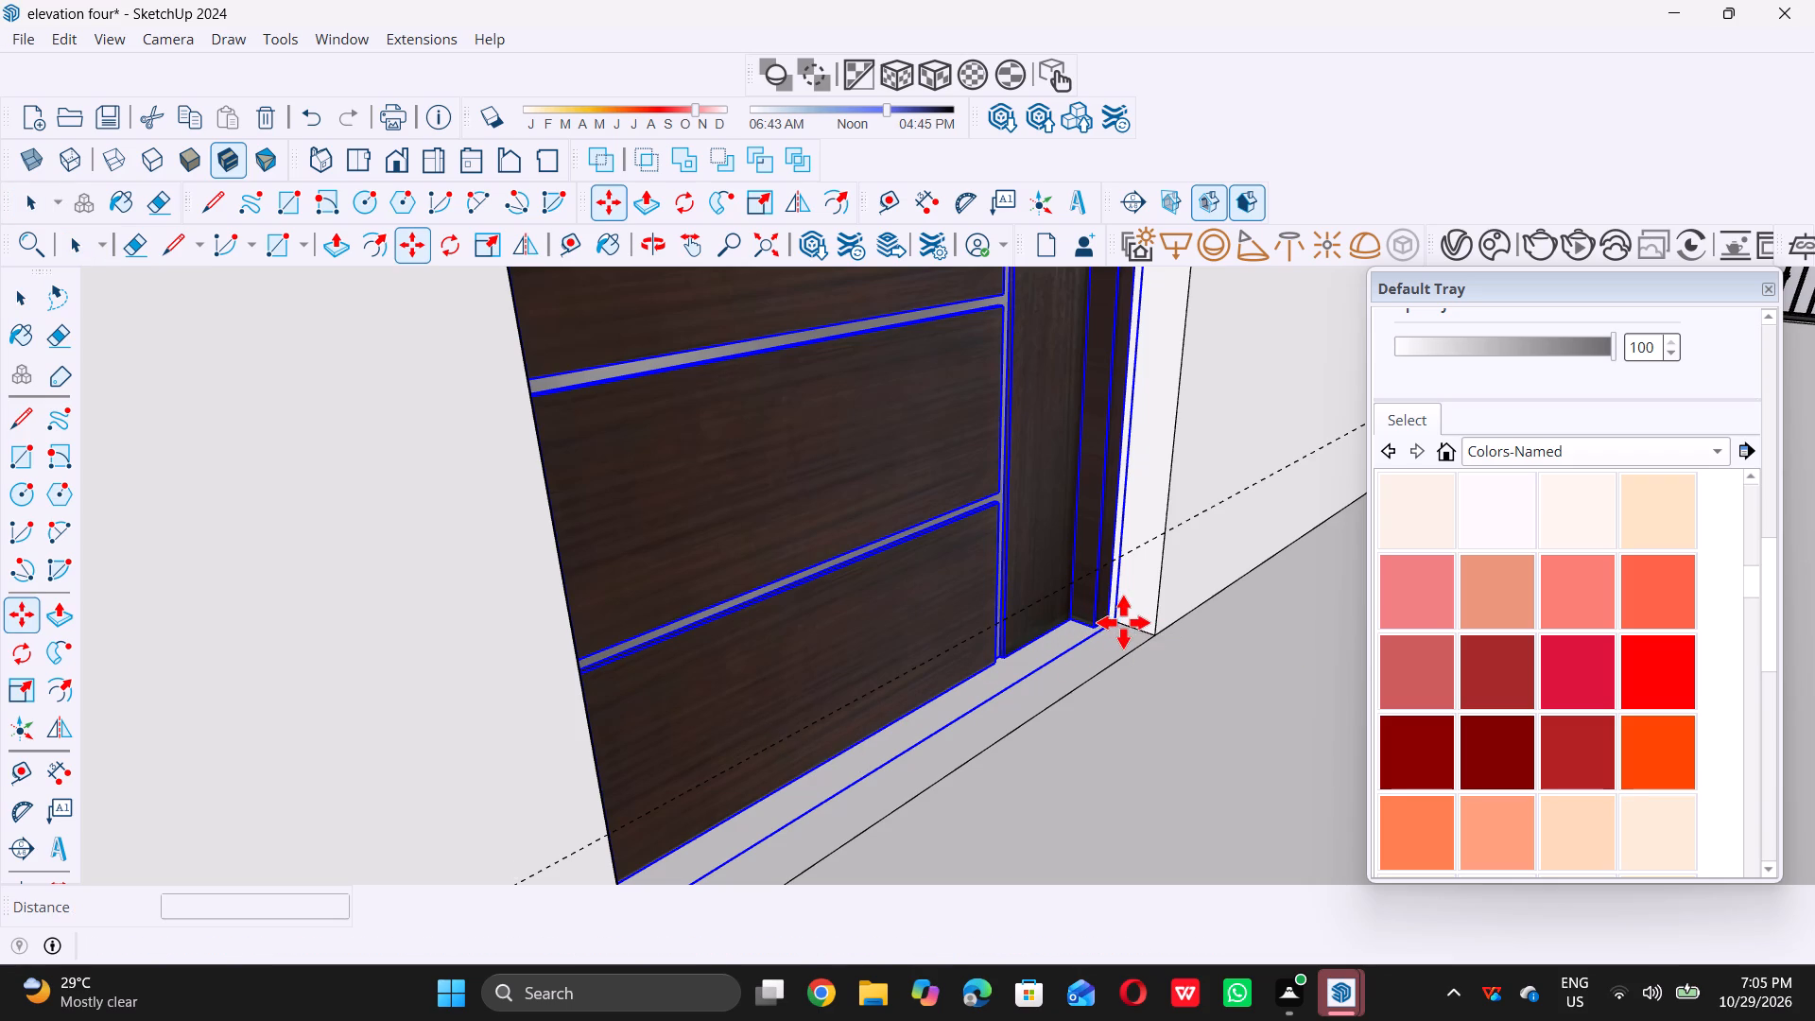
scroll(1123, 622, "down", 16)
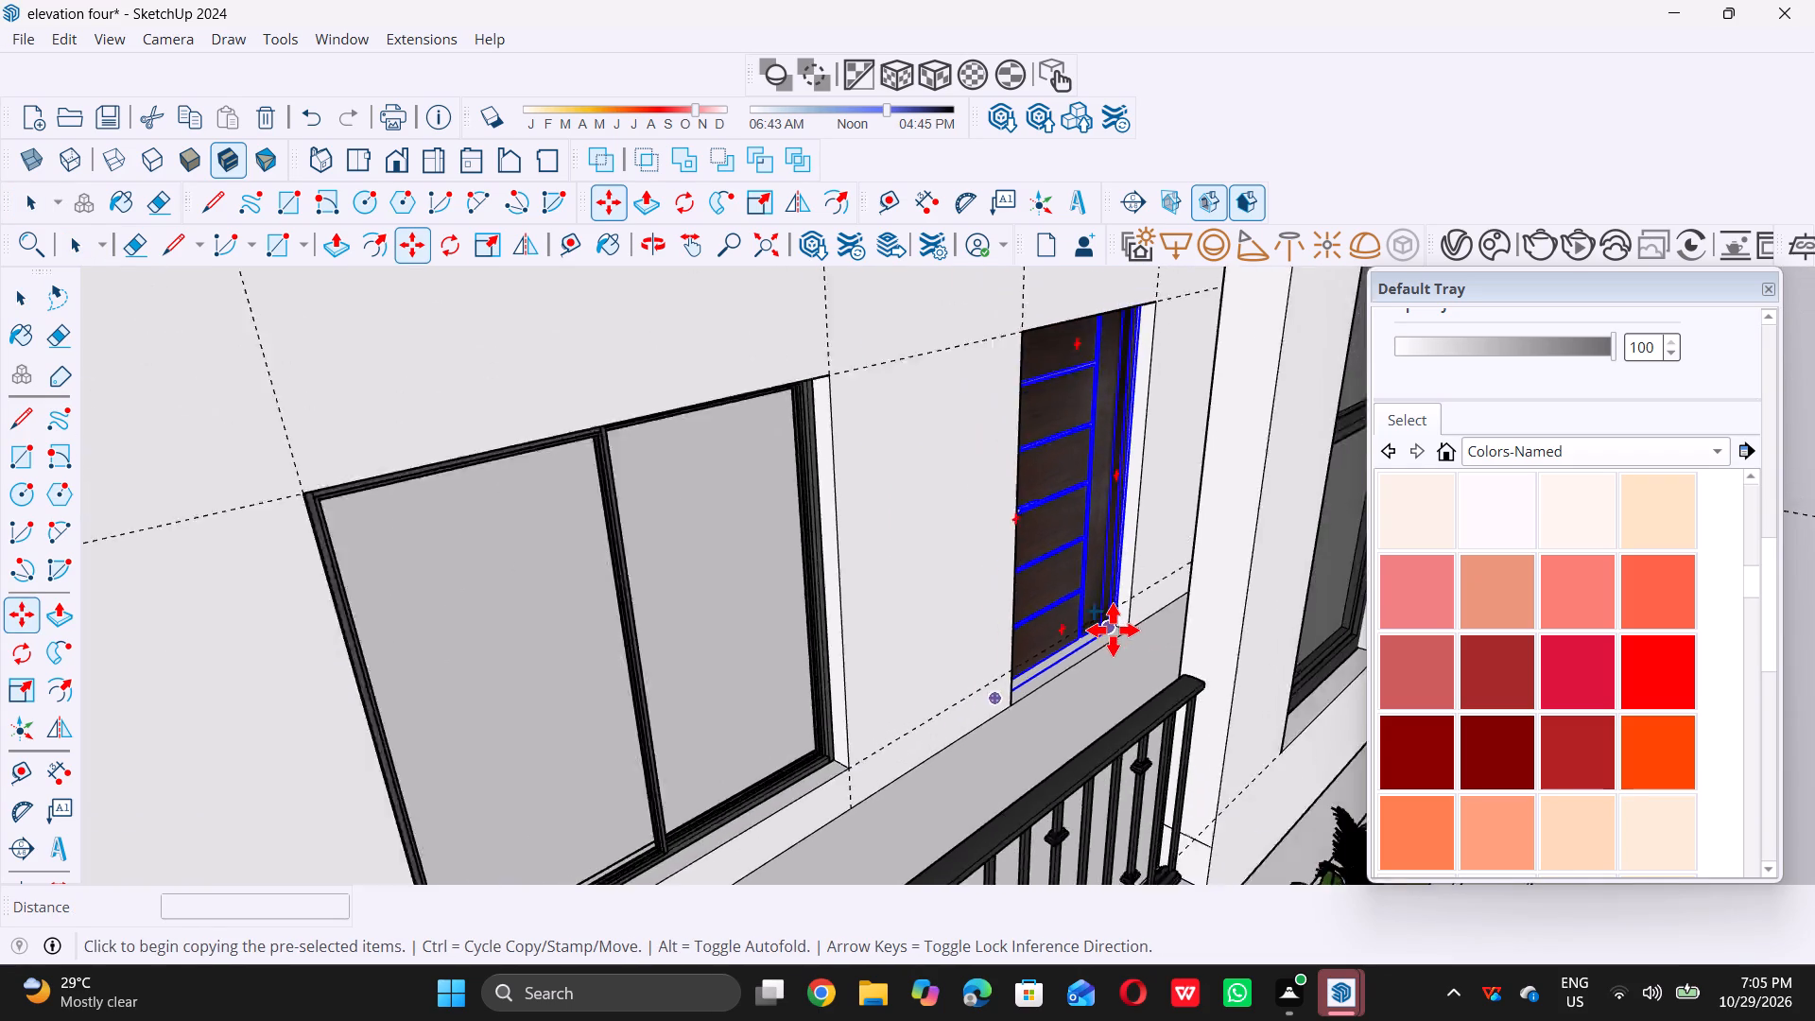
scroll(1113, 630, "down", 12)
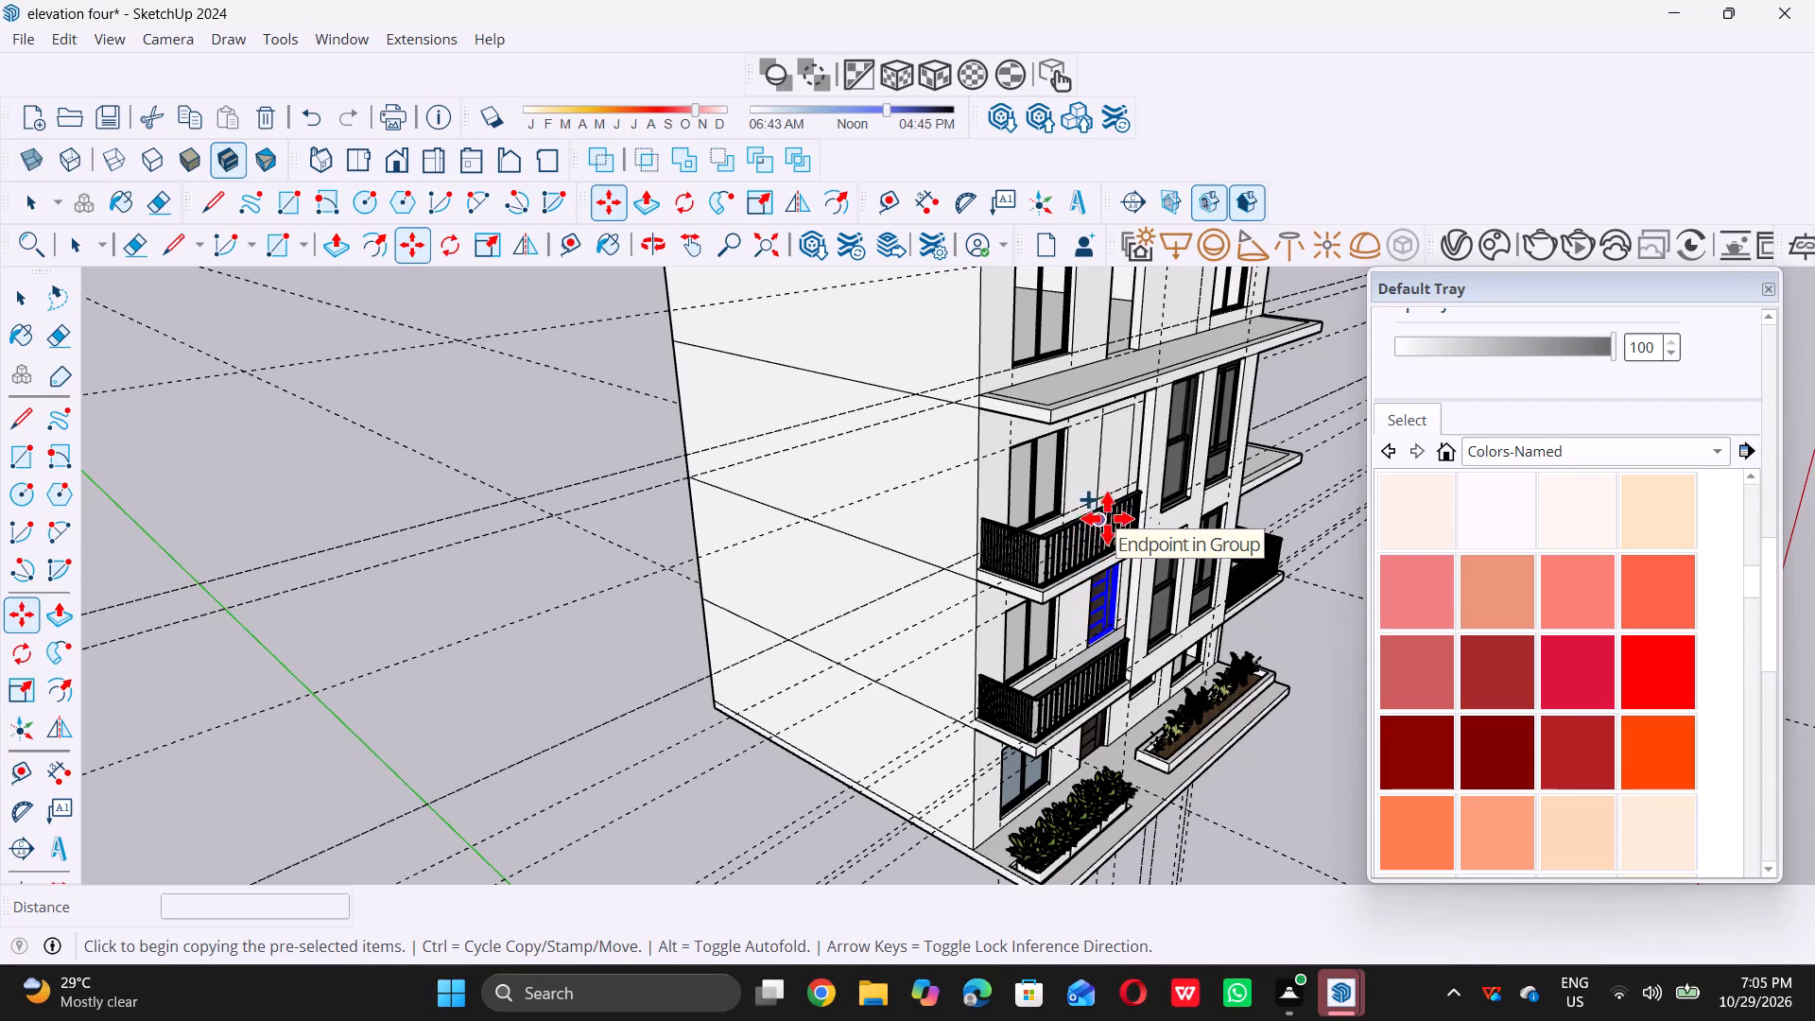
scroll(1107, 630, "up", 13)
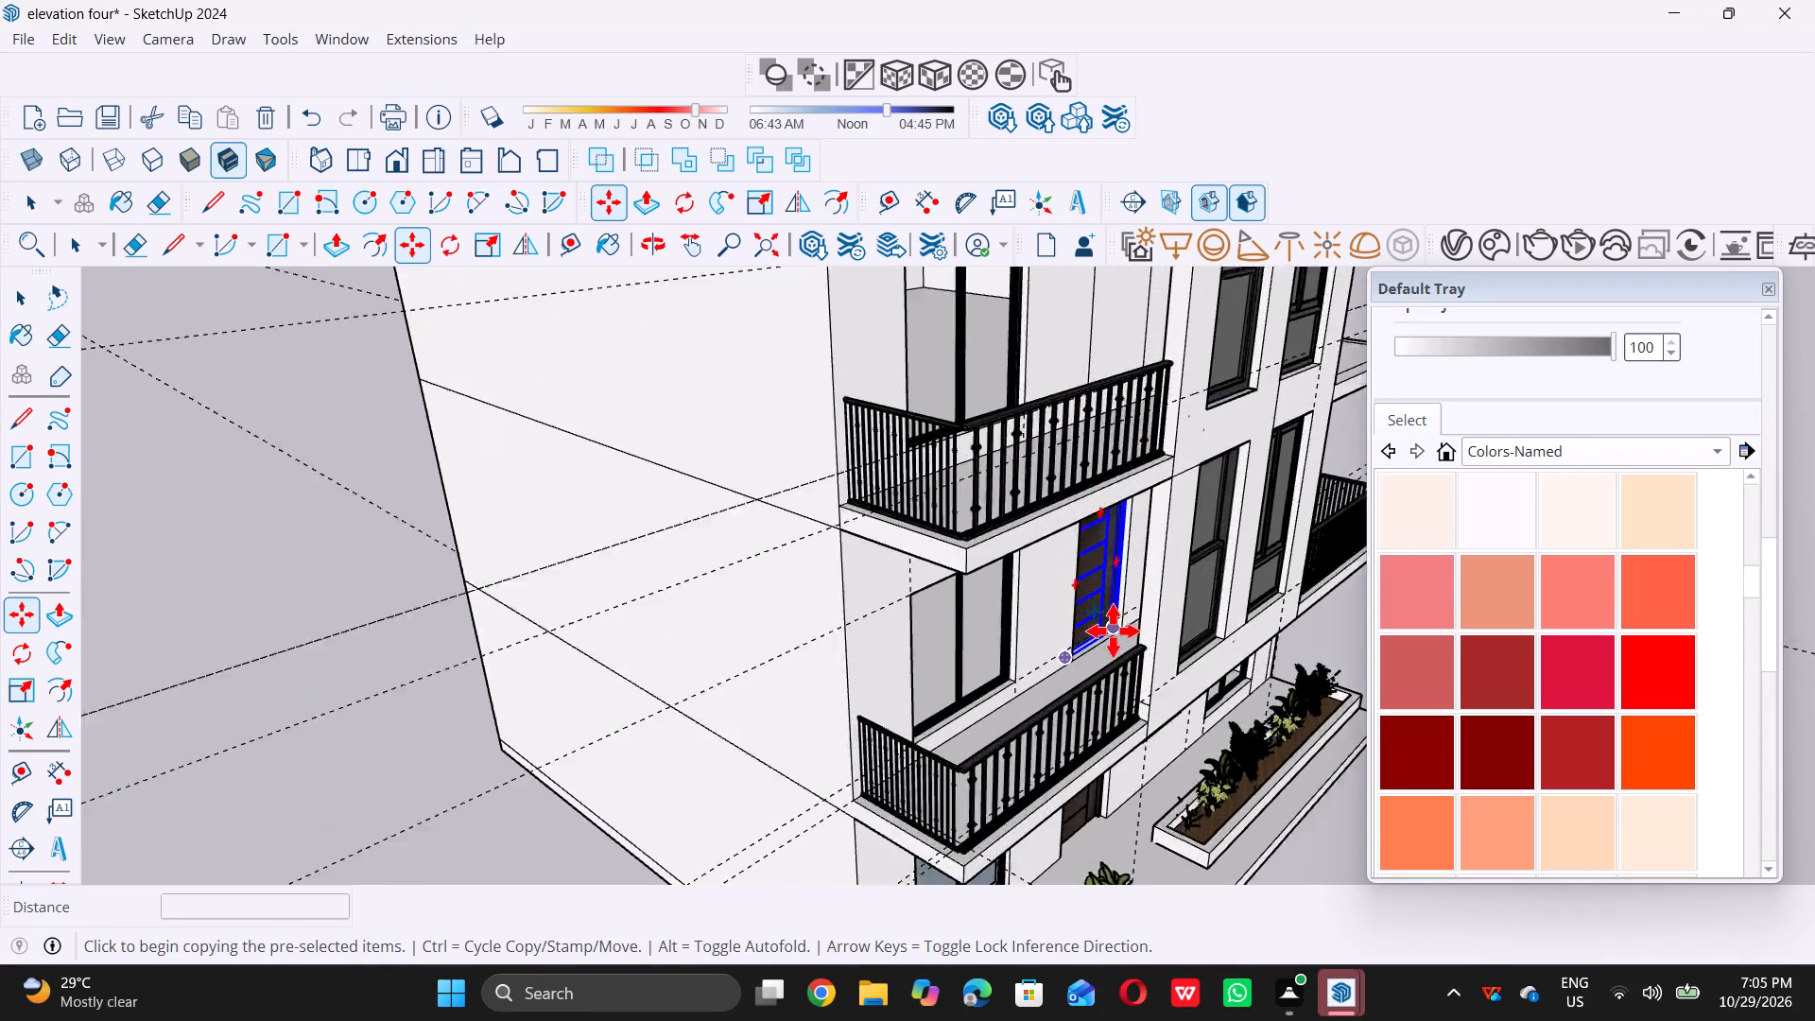
scroll(1113, 631, "up", 14)
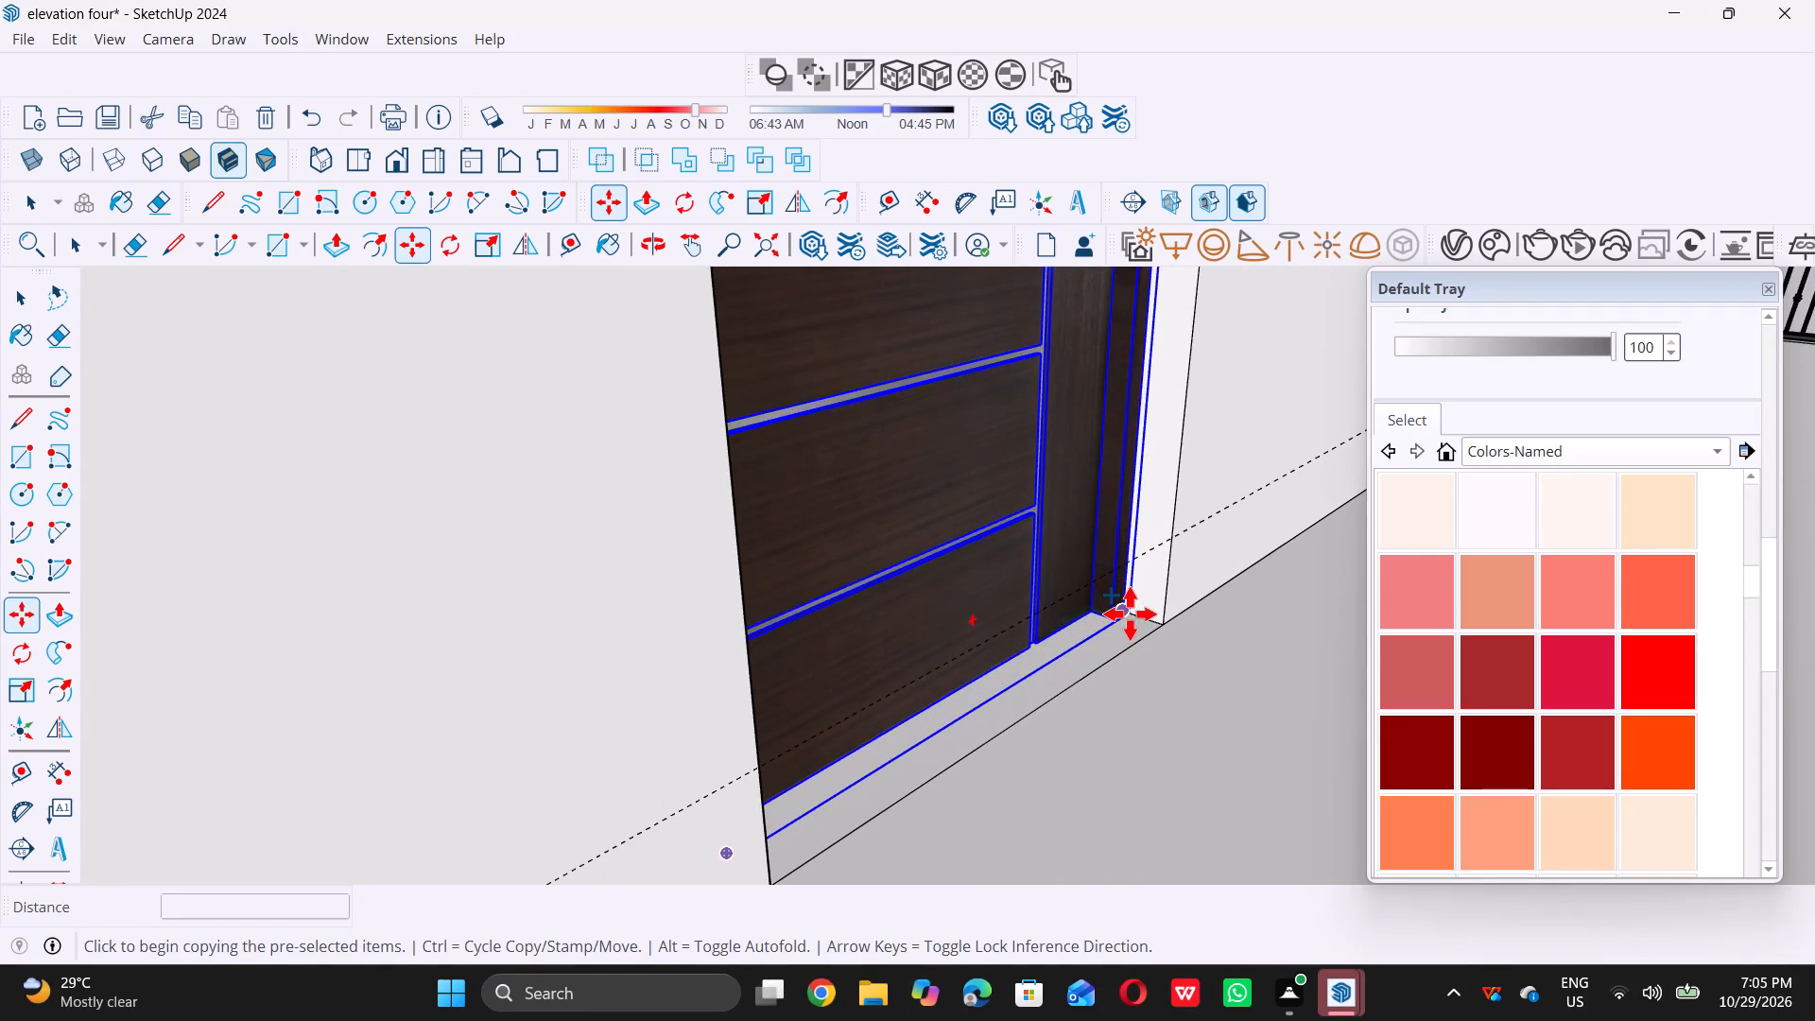
triple_click(1132, 614)
scroll(1132, 612, "down", 2)
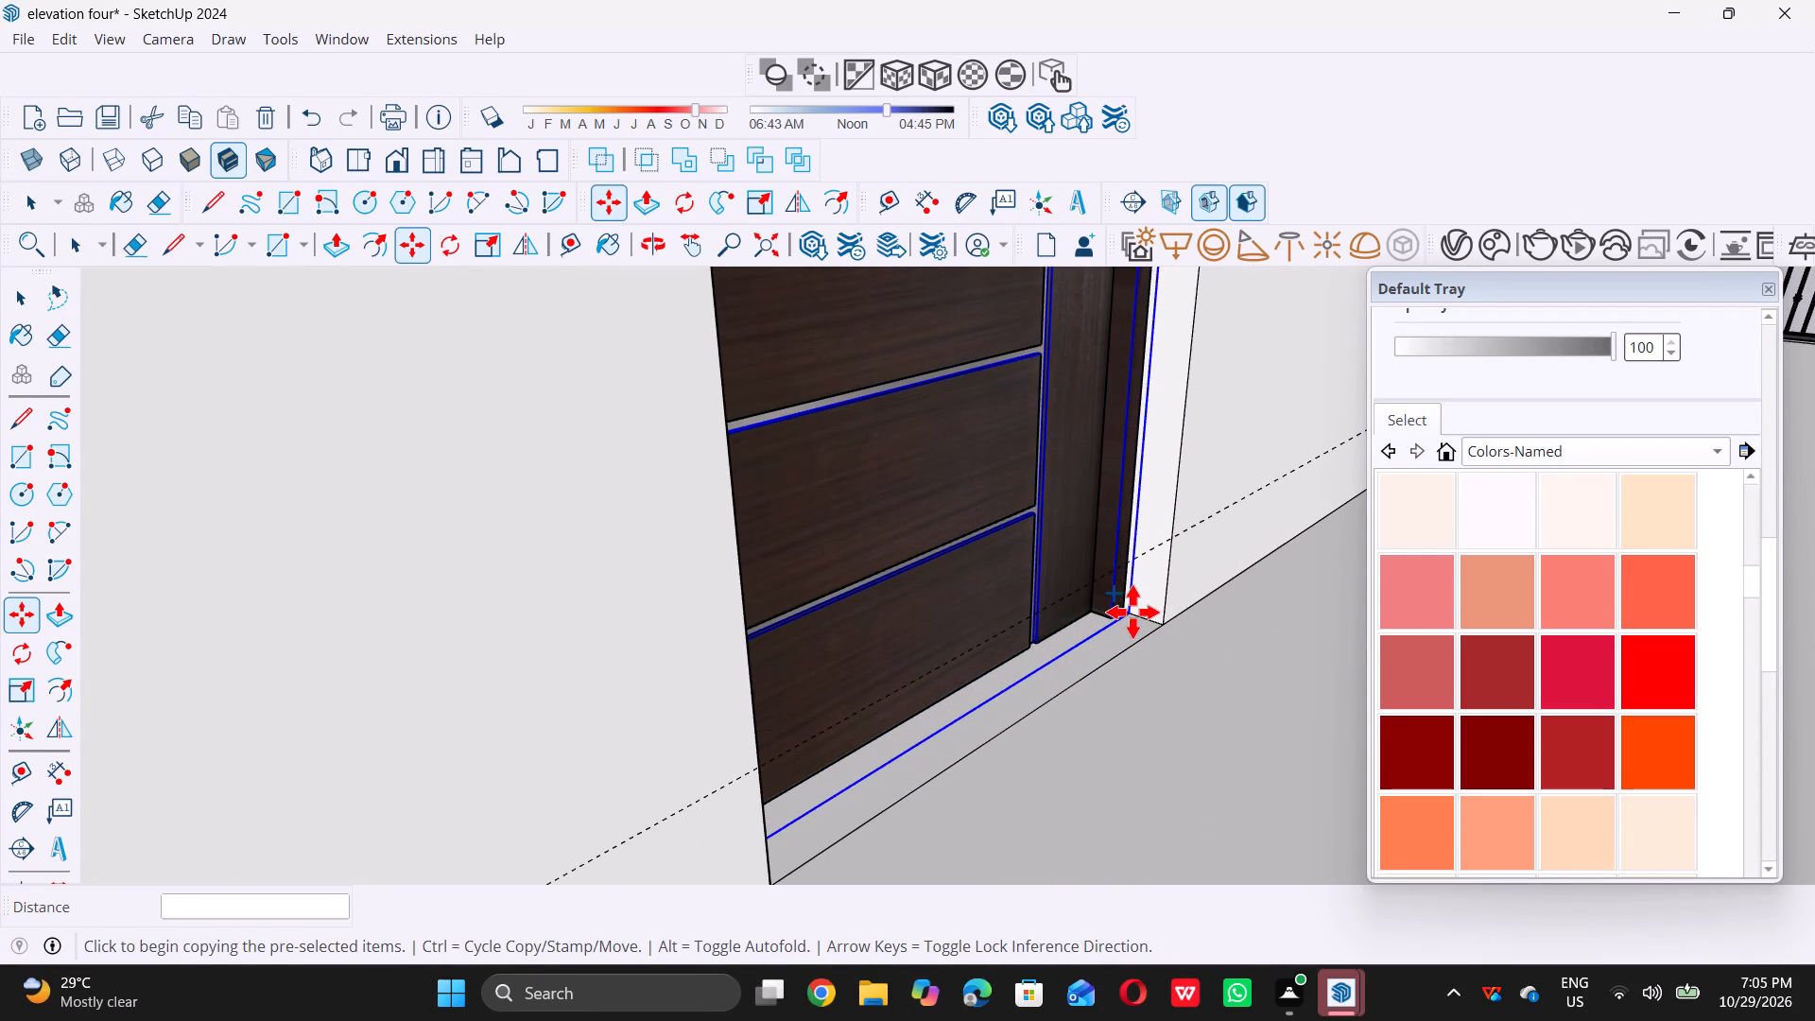
scroll(1132, 612, "down", 20)
scroll(1132, 612, "down", 4)
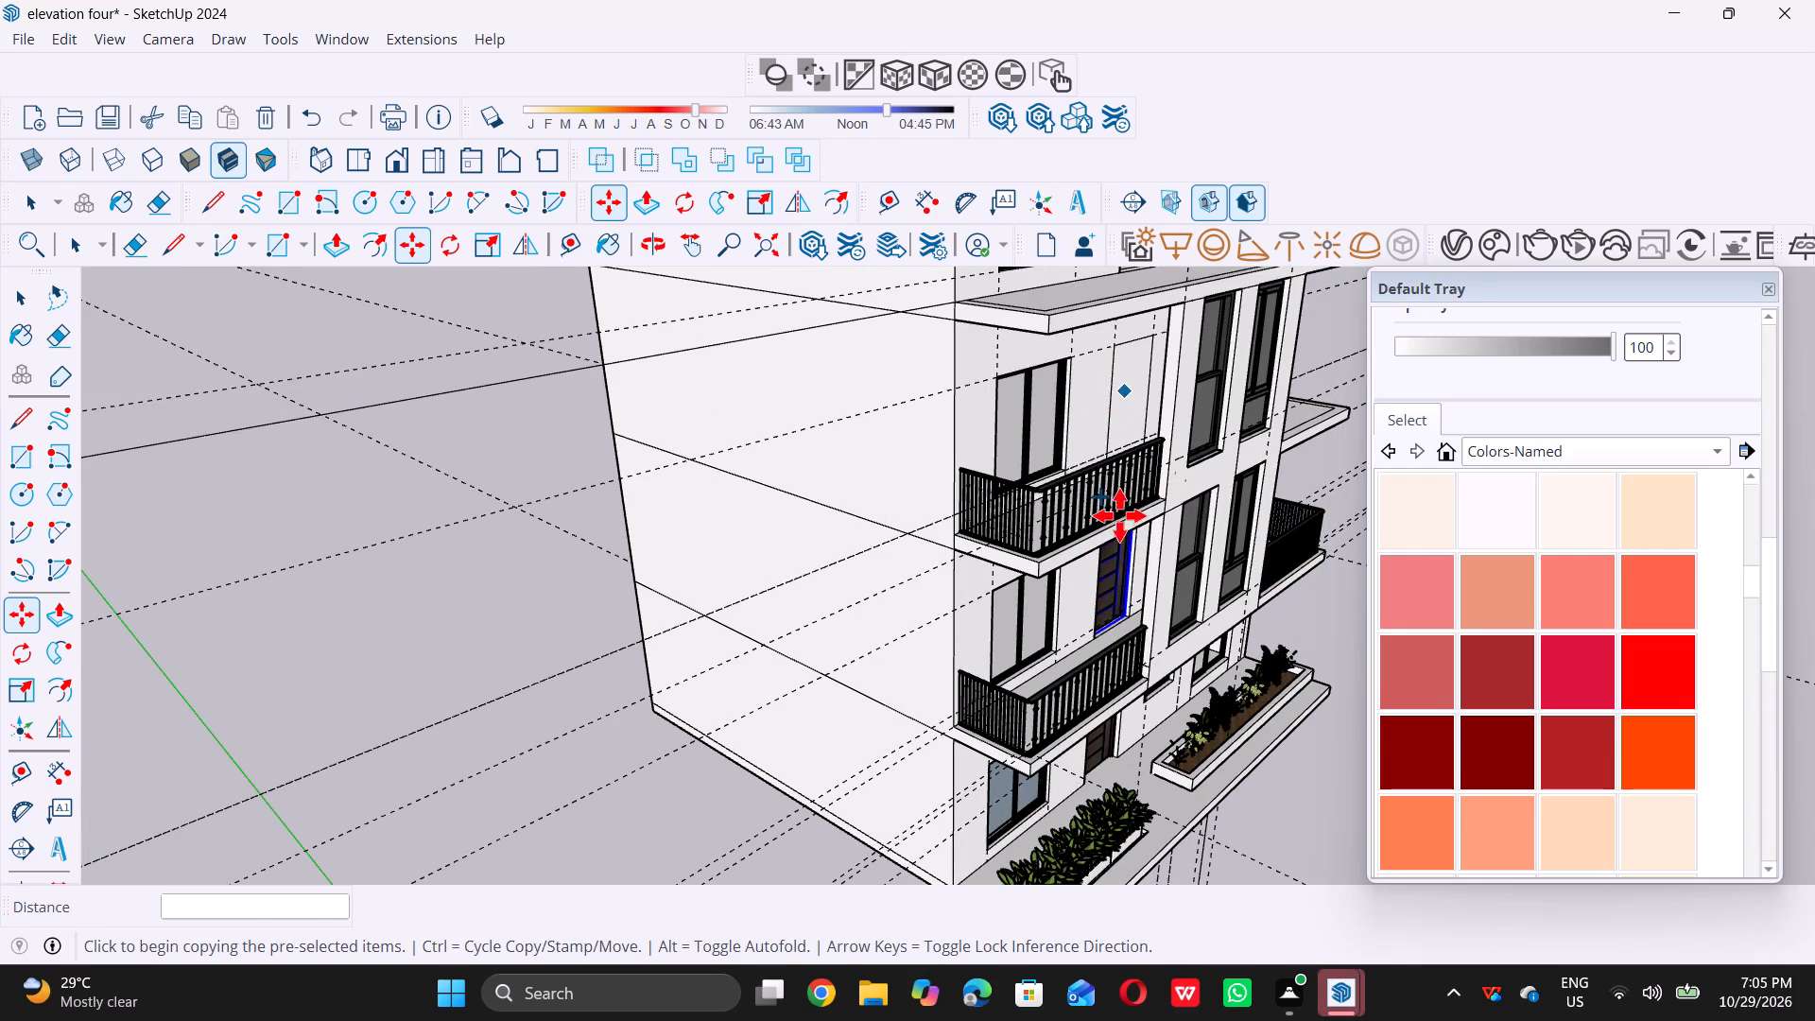
scroll(1124, 593, "up", 5)
scroll(1131, 638, "up", 17)
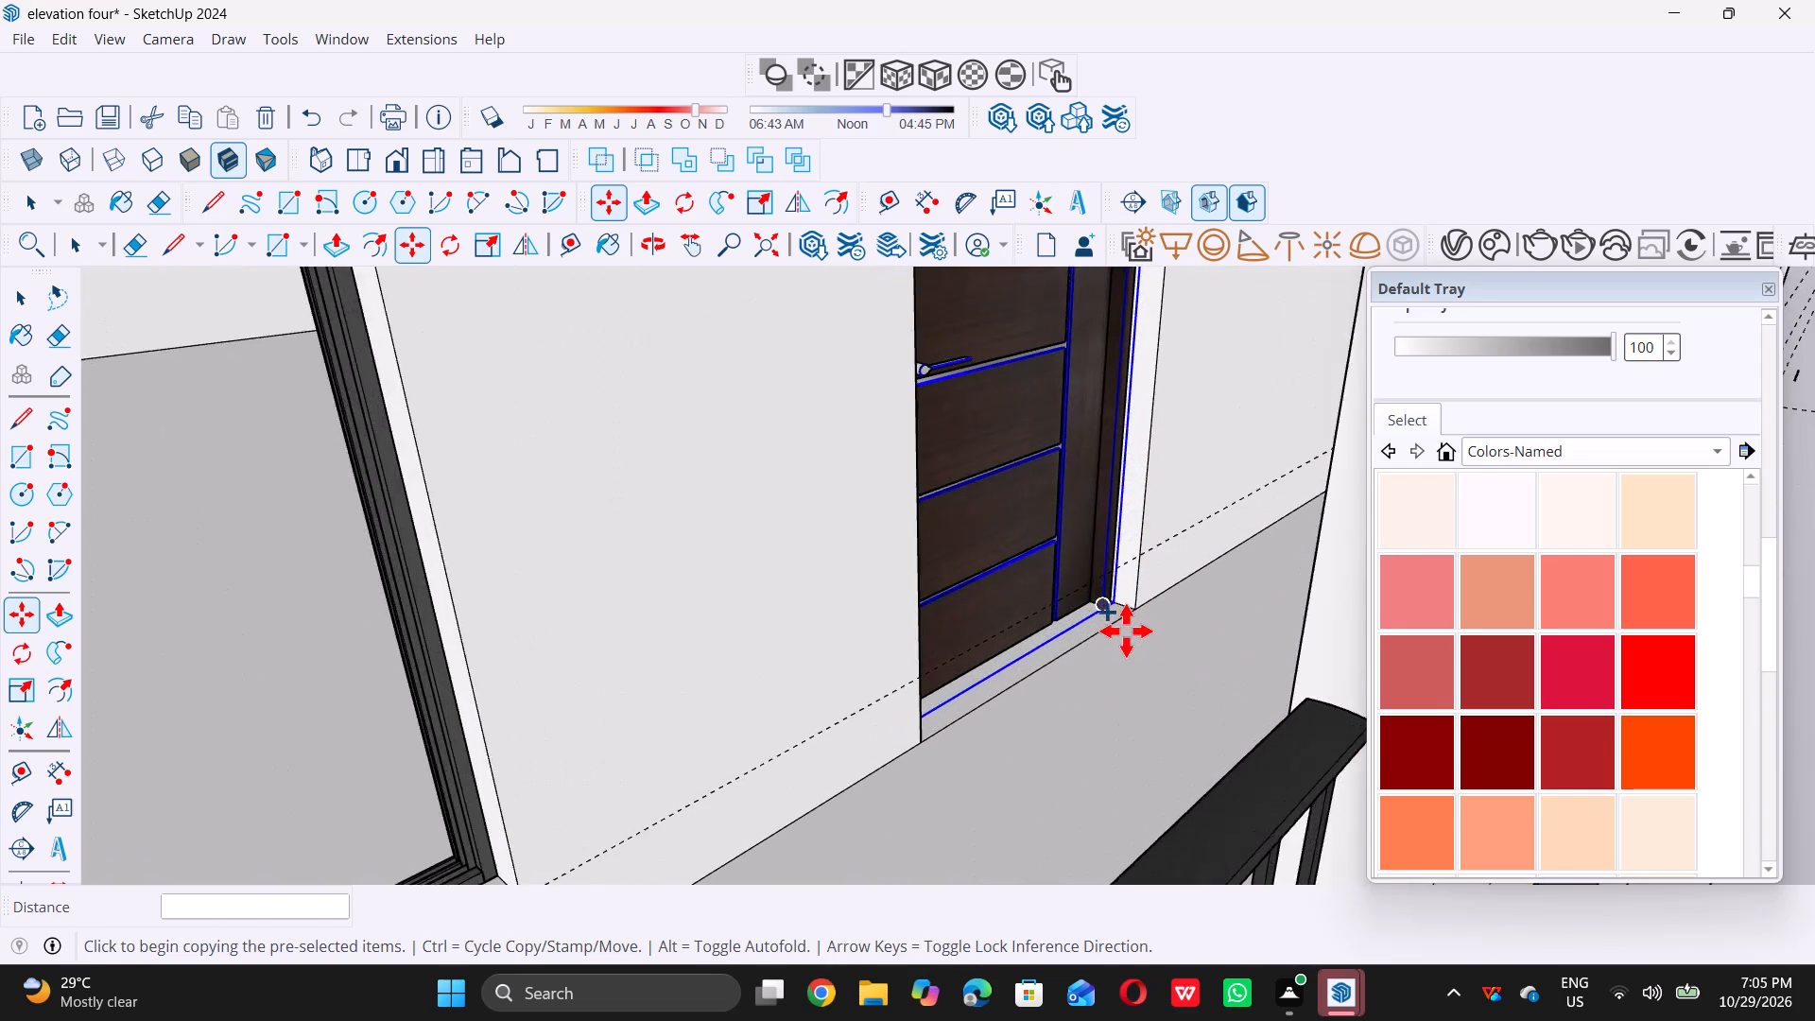
double_click(1114, 598)
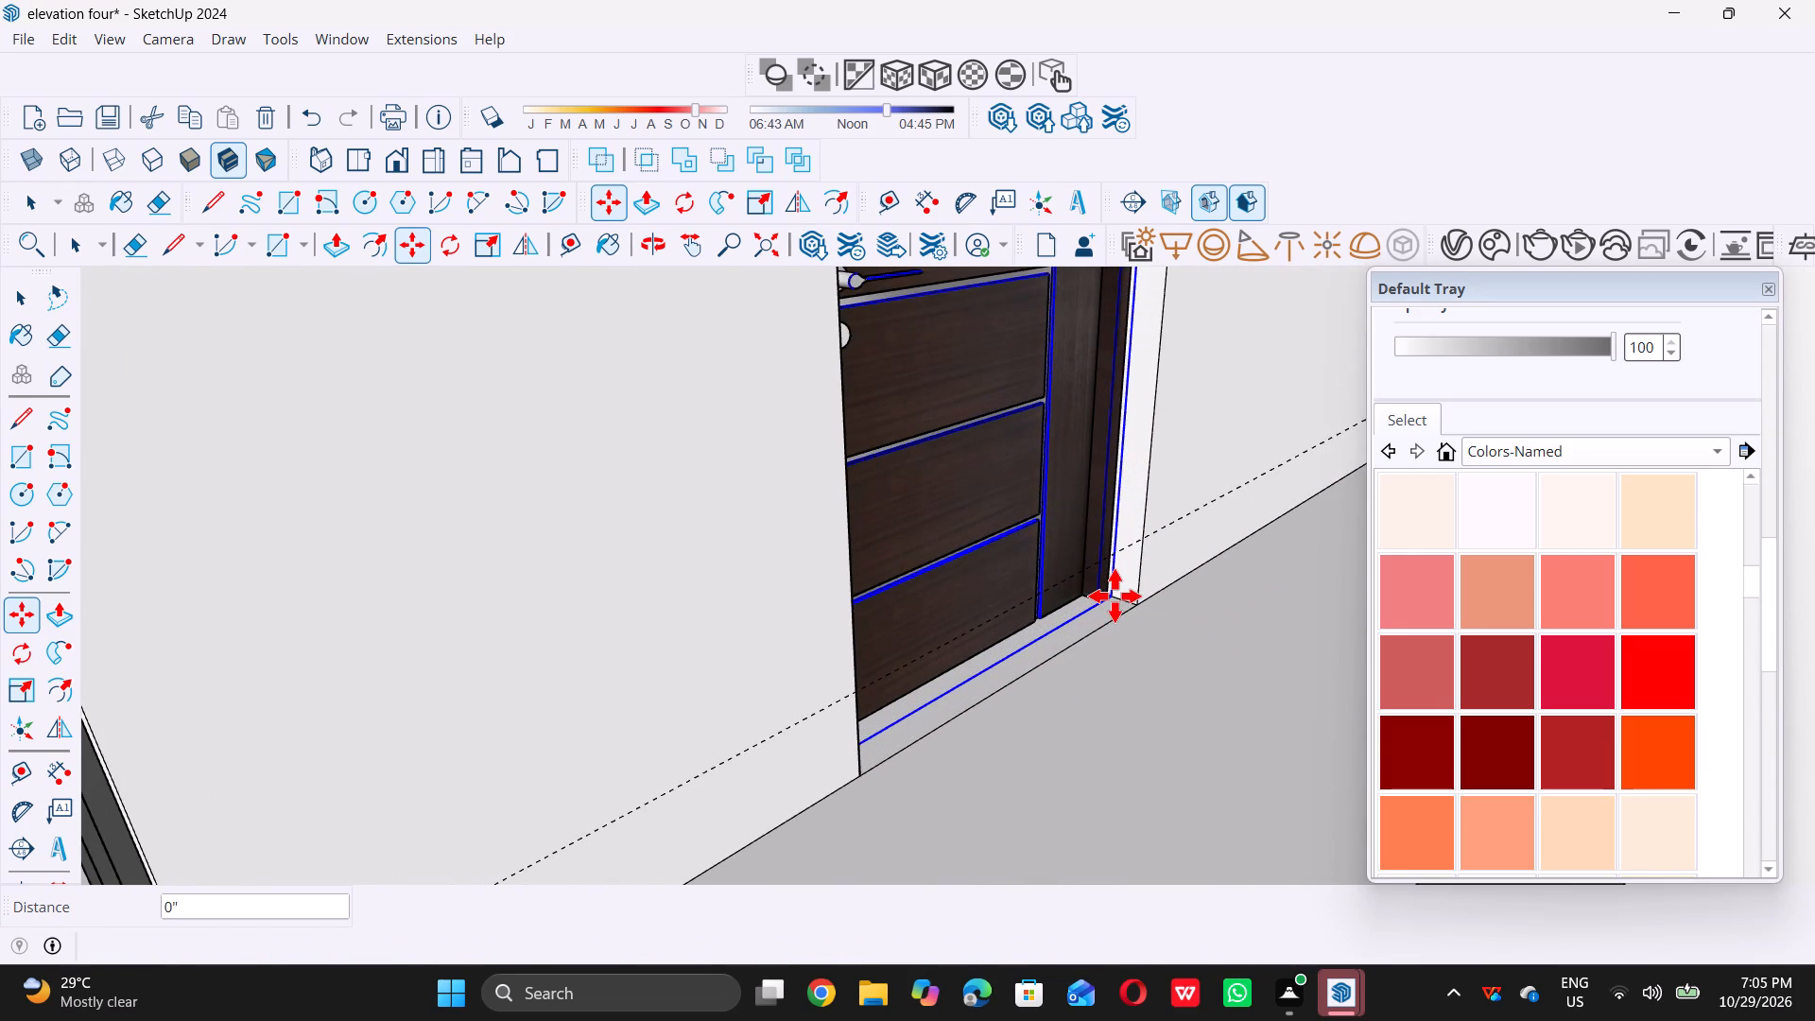
scroll(1115, 596, "down", 16)
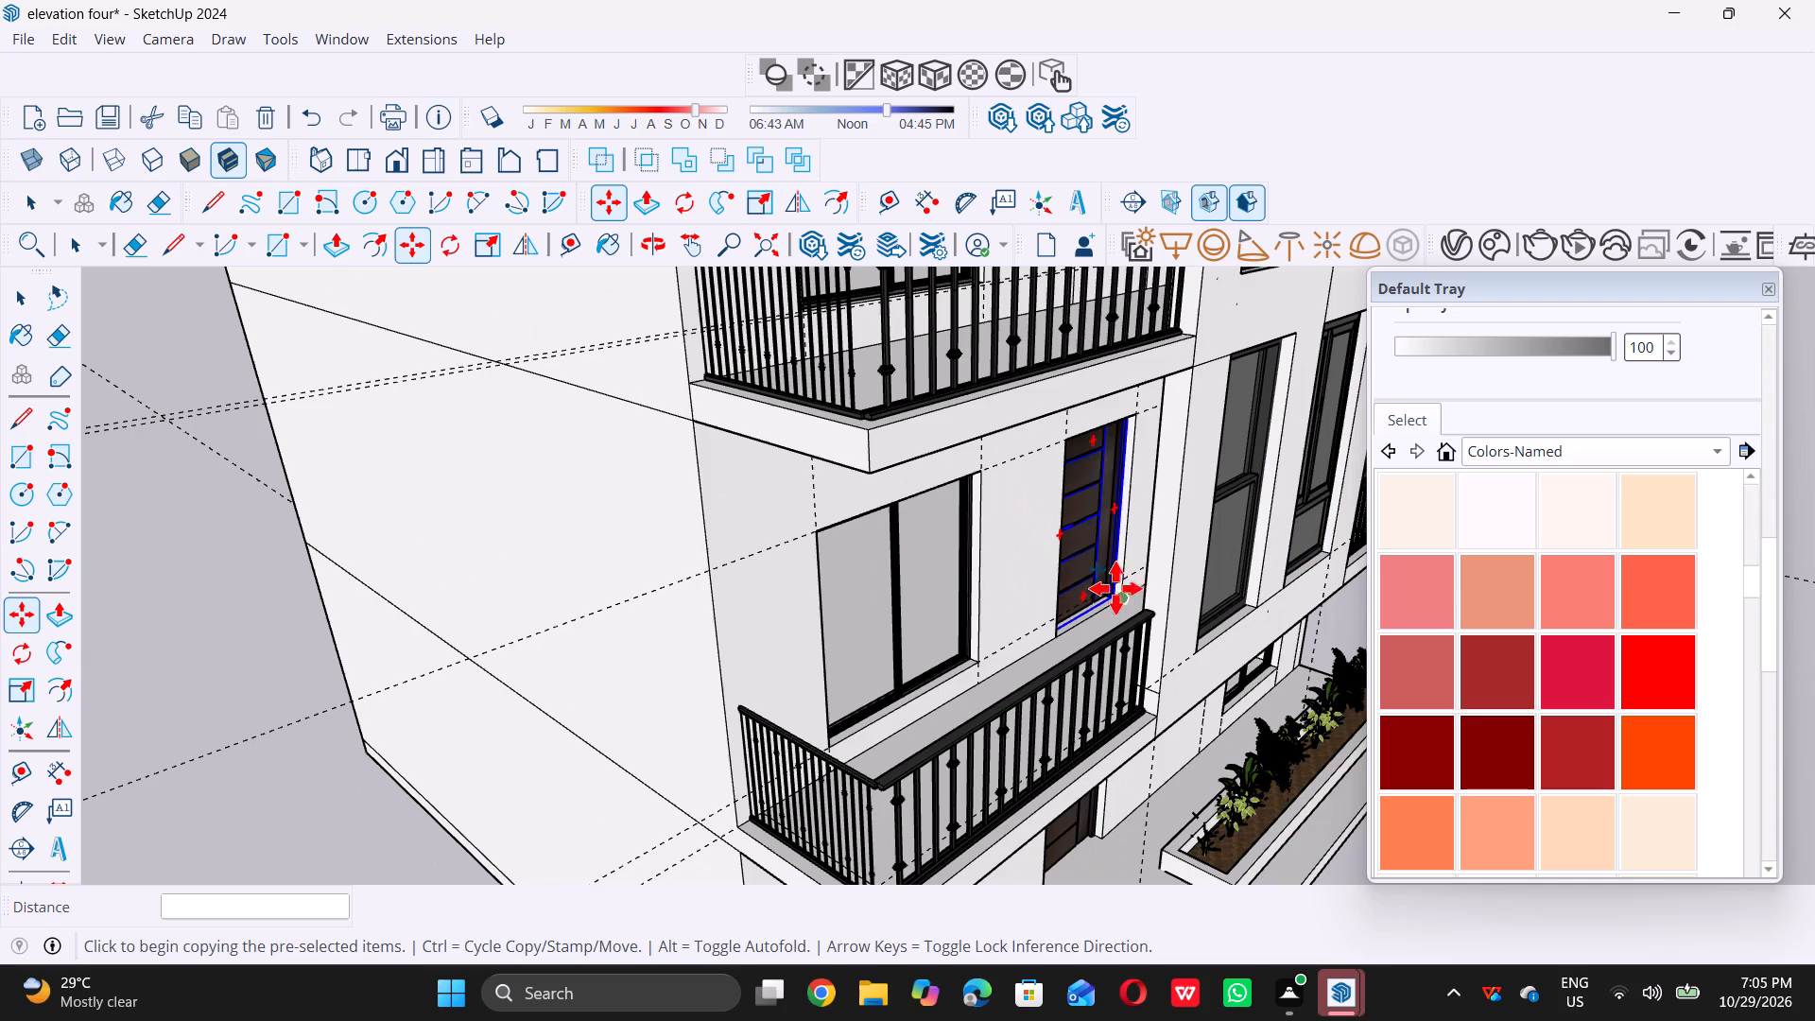
Copy the door about 21' 6" straight up with Move, snap it into the top-storey door opening, and deselect it.
scroll(1122, 574, "up", 14)
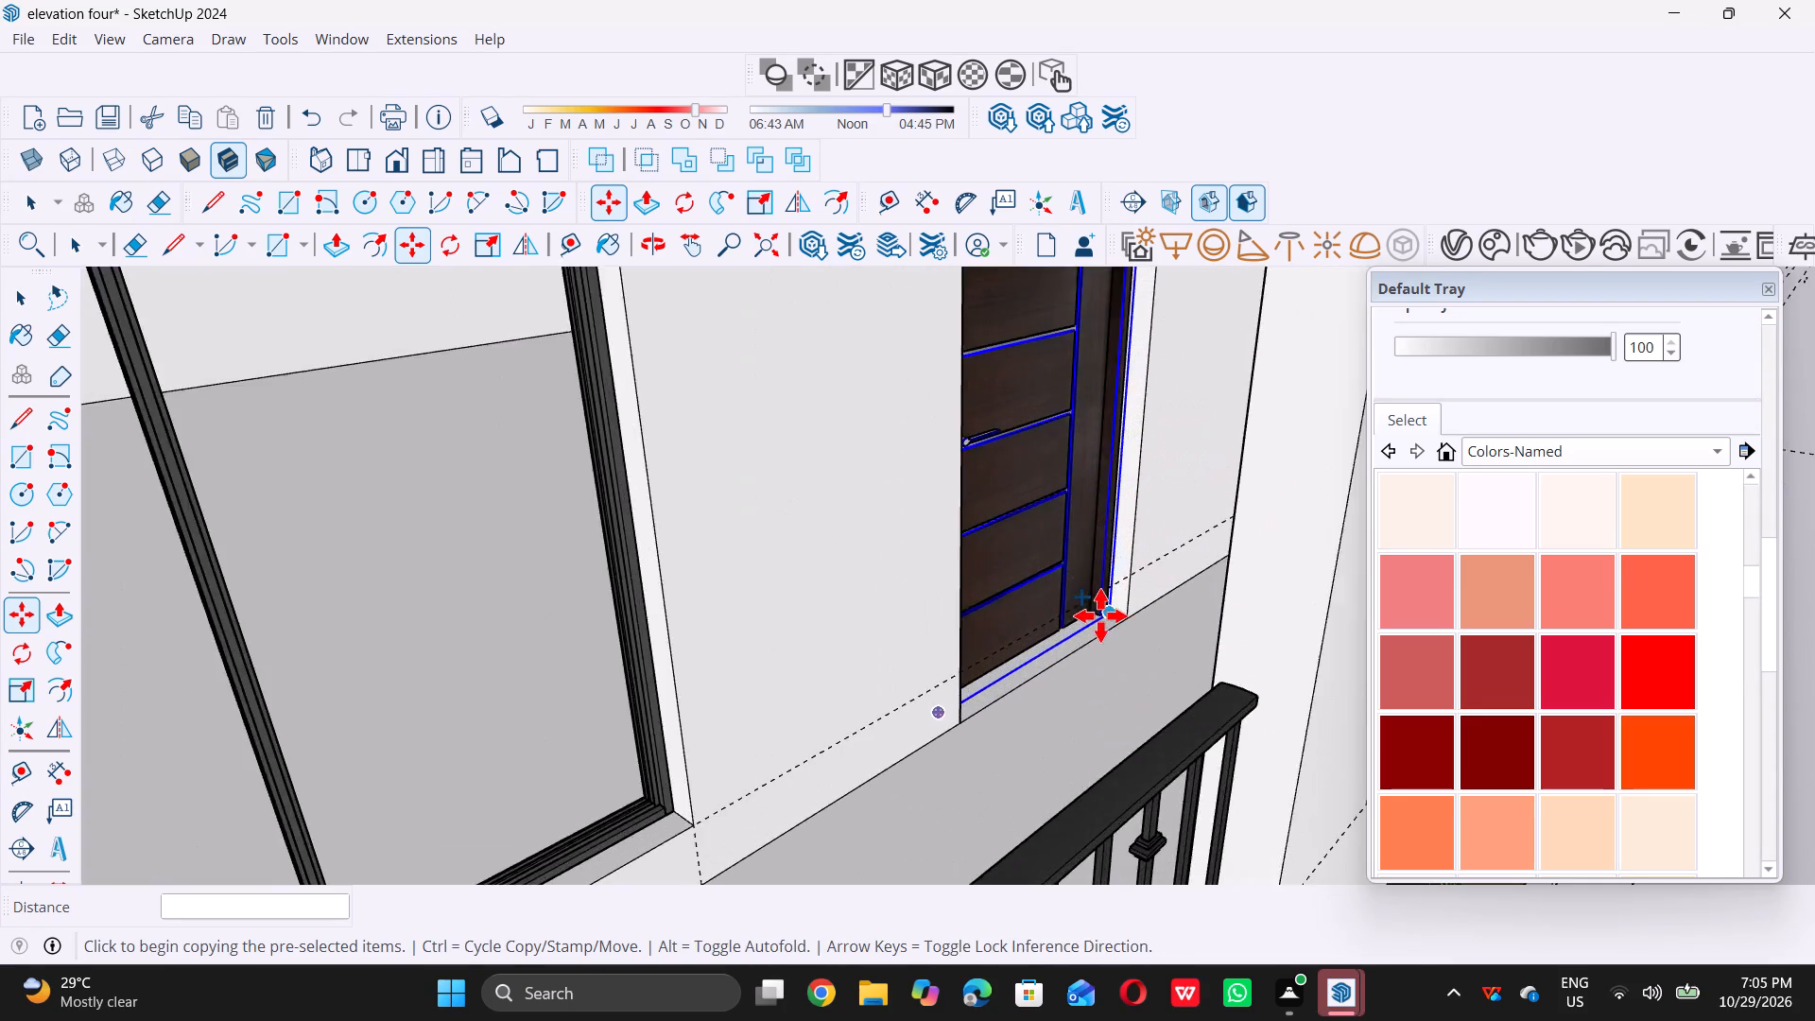
scroll(1100, 615, "up", 10)
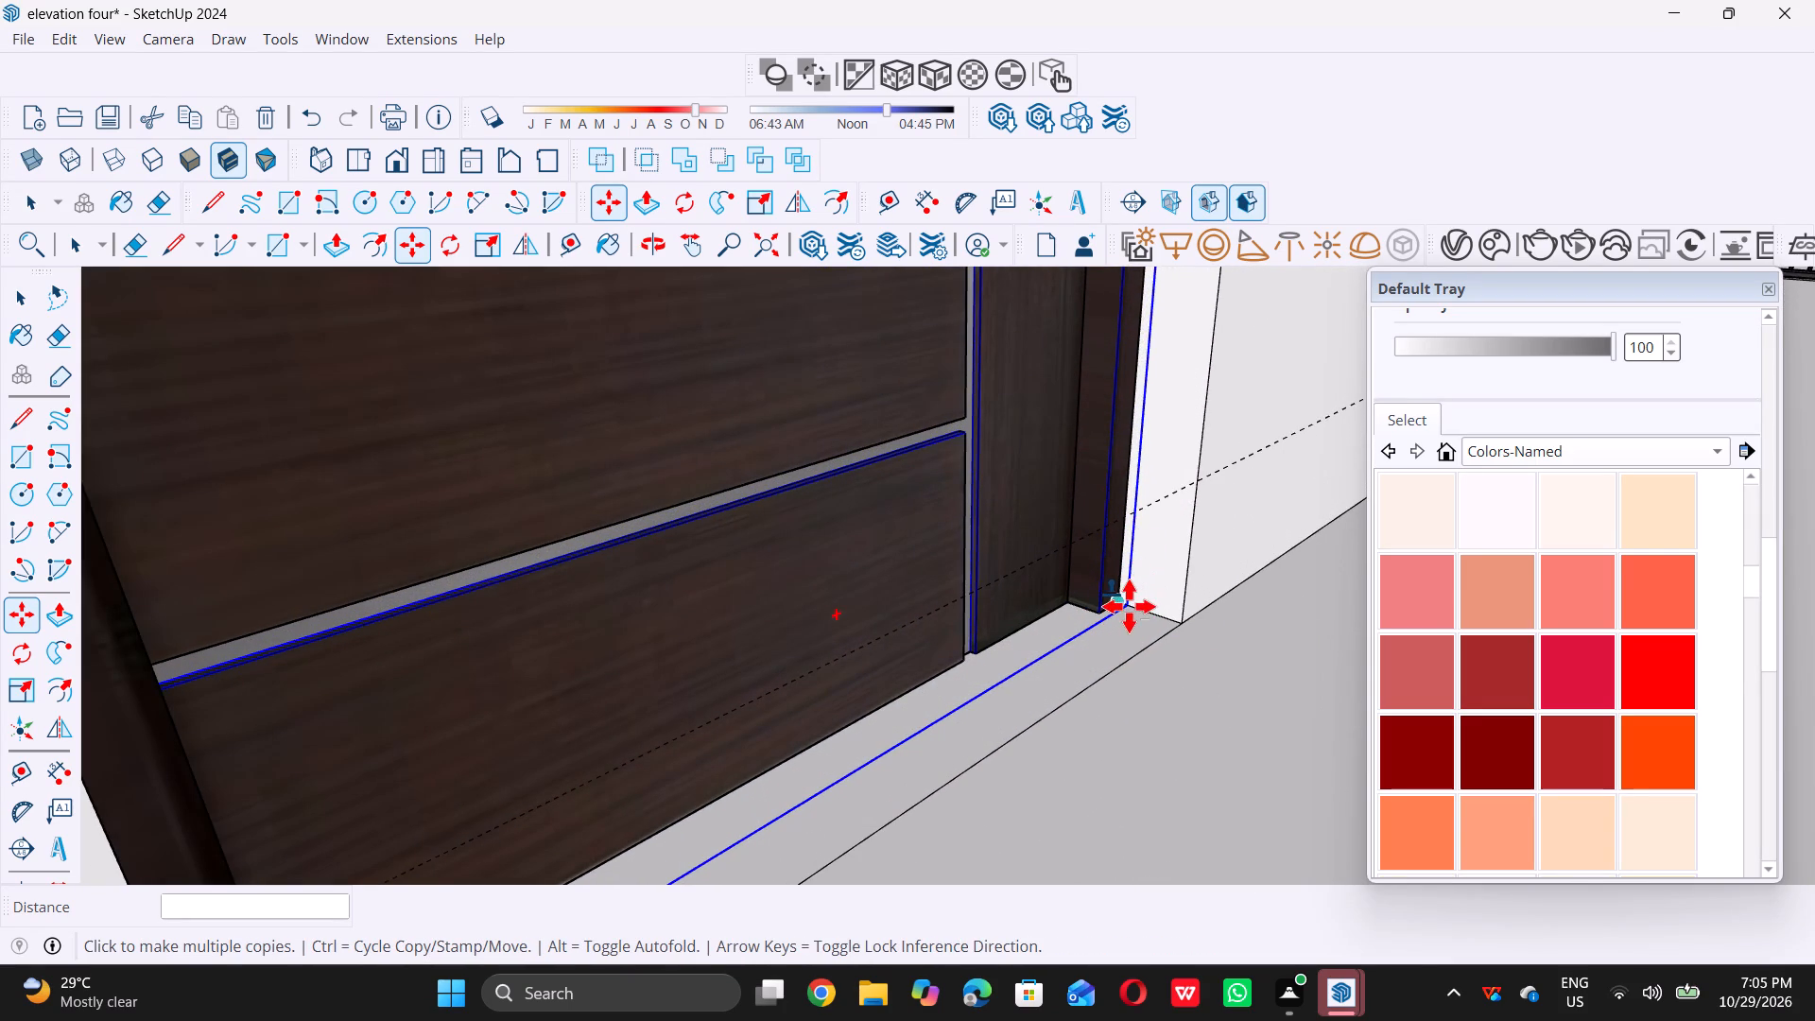
double_click(1129, 606)
double_click(1115, 535)
double_click(1115, 528)
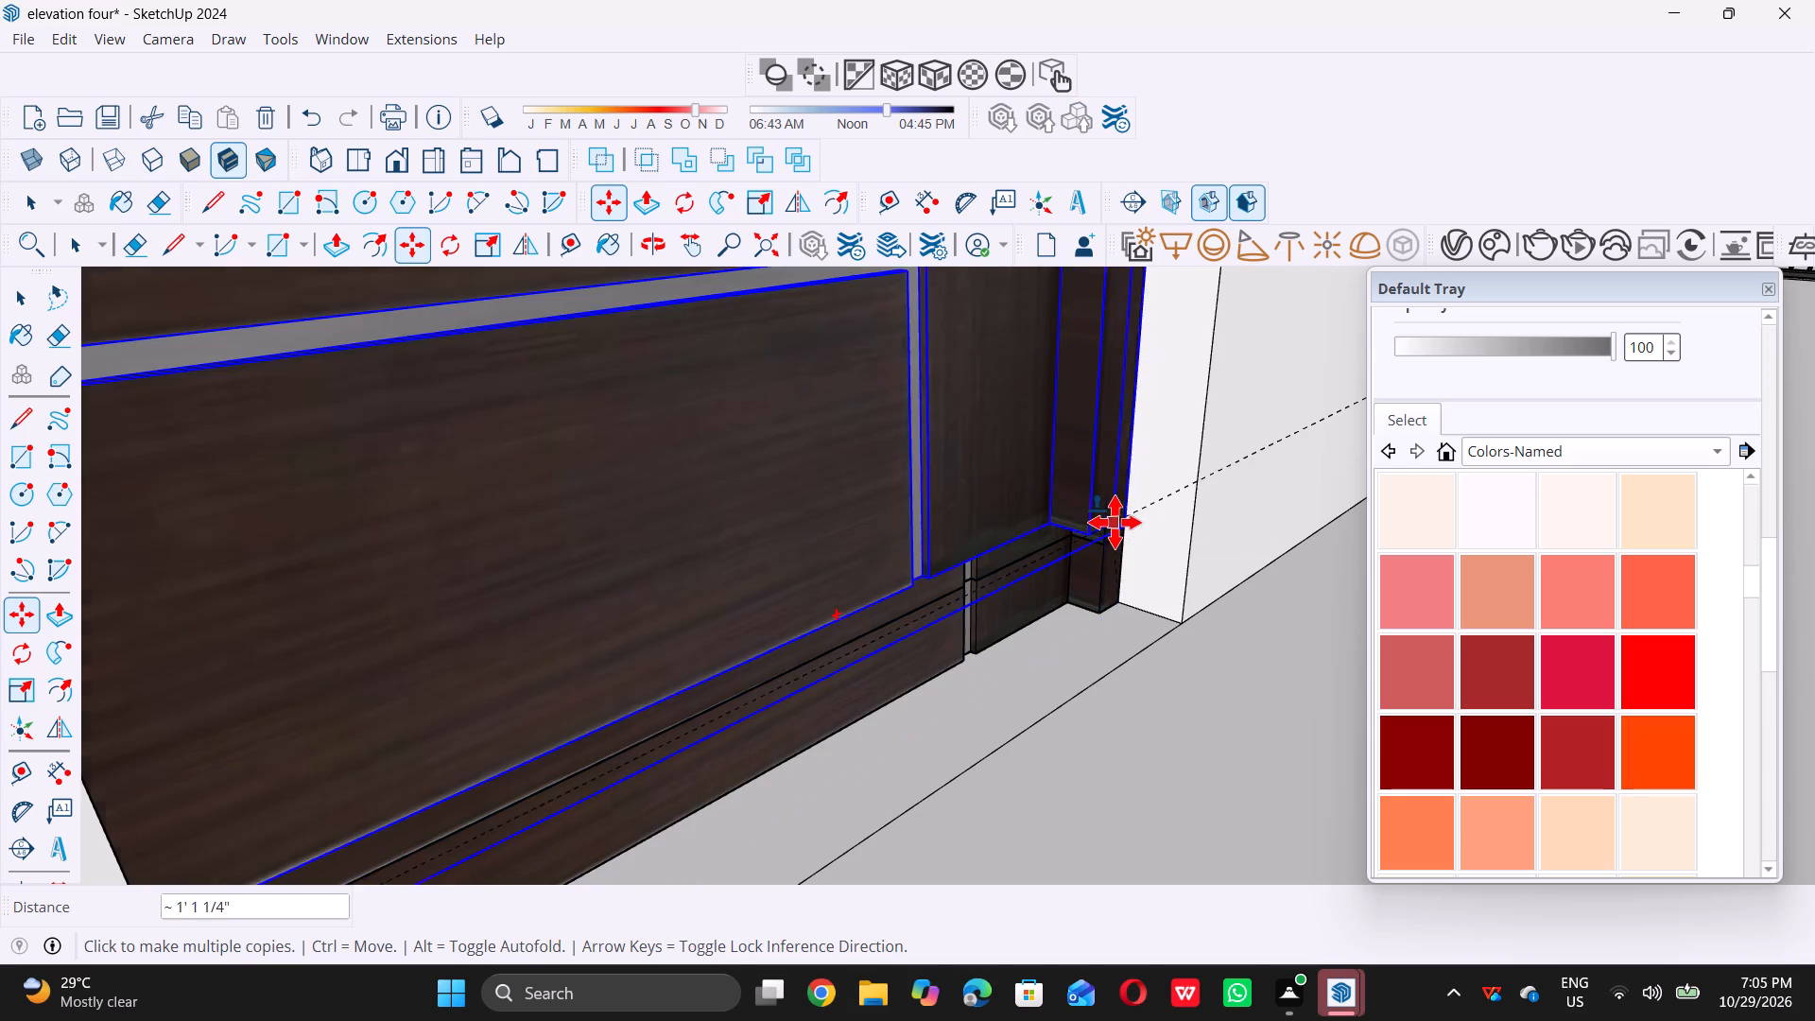
scroll(1100, 442, "down", 19)
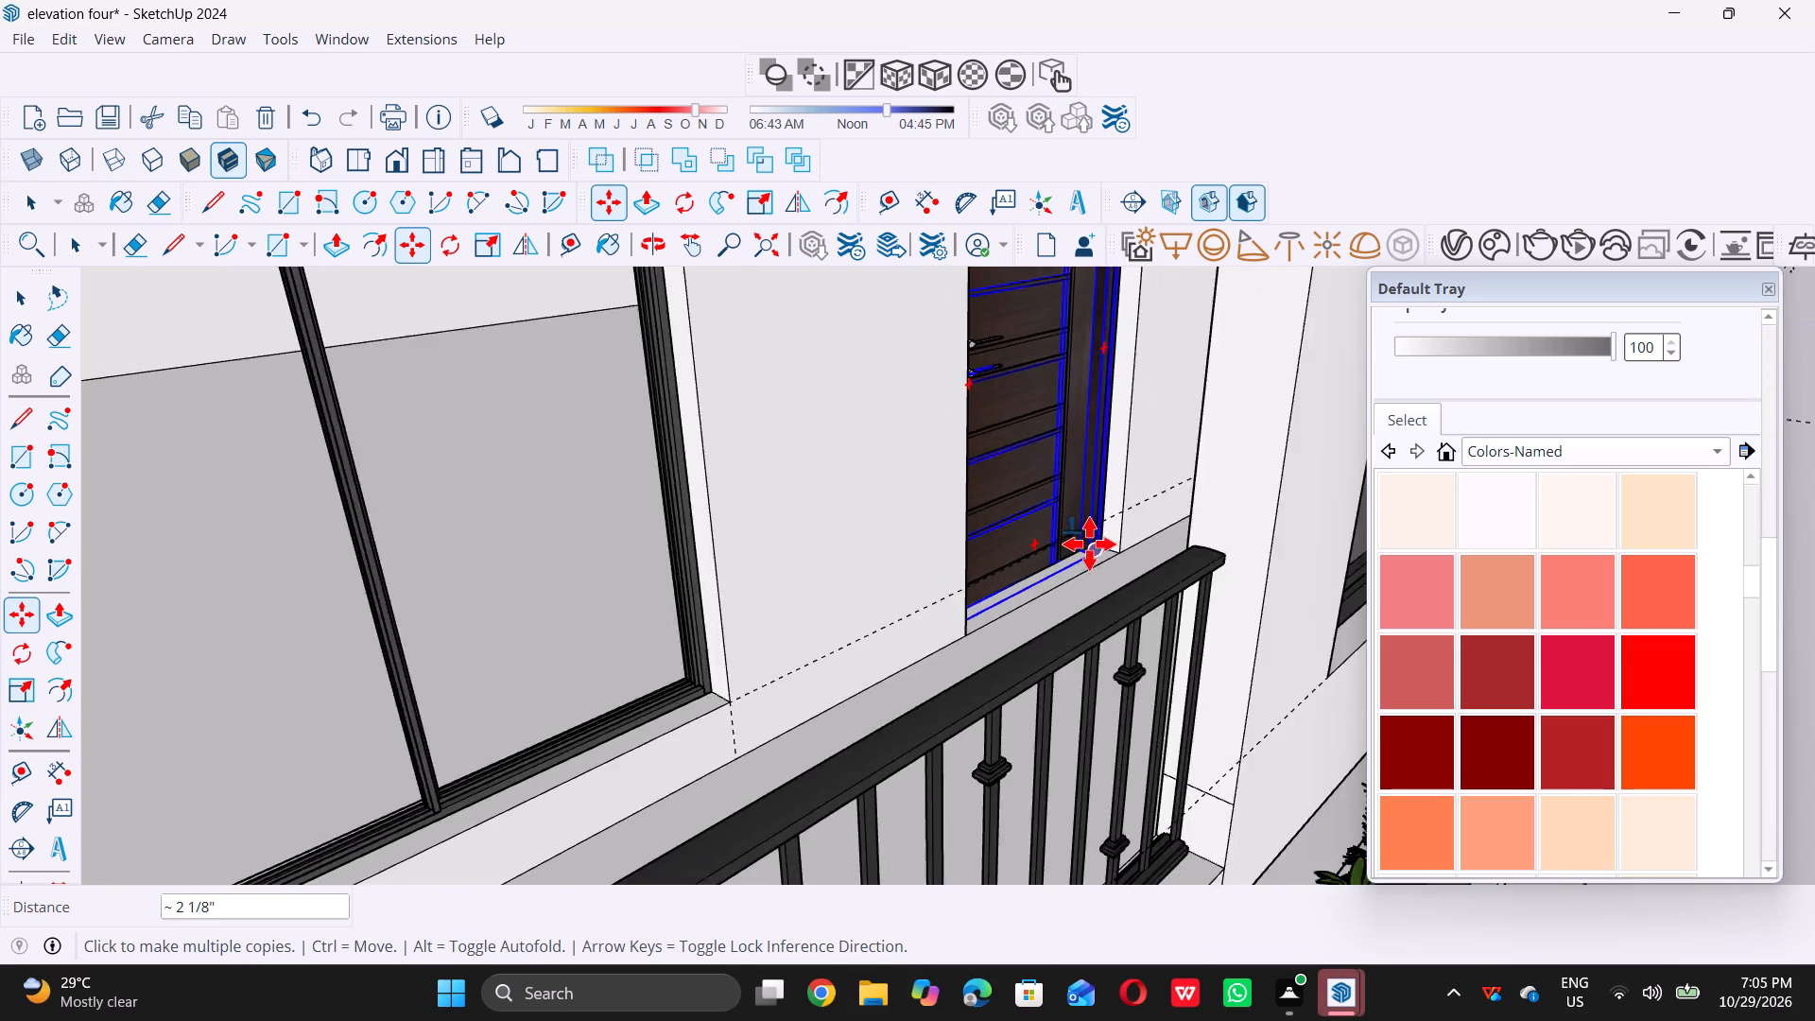
scroll(1089, 544, "down", 20)
scroll(1089, 544, "down", 7)
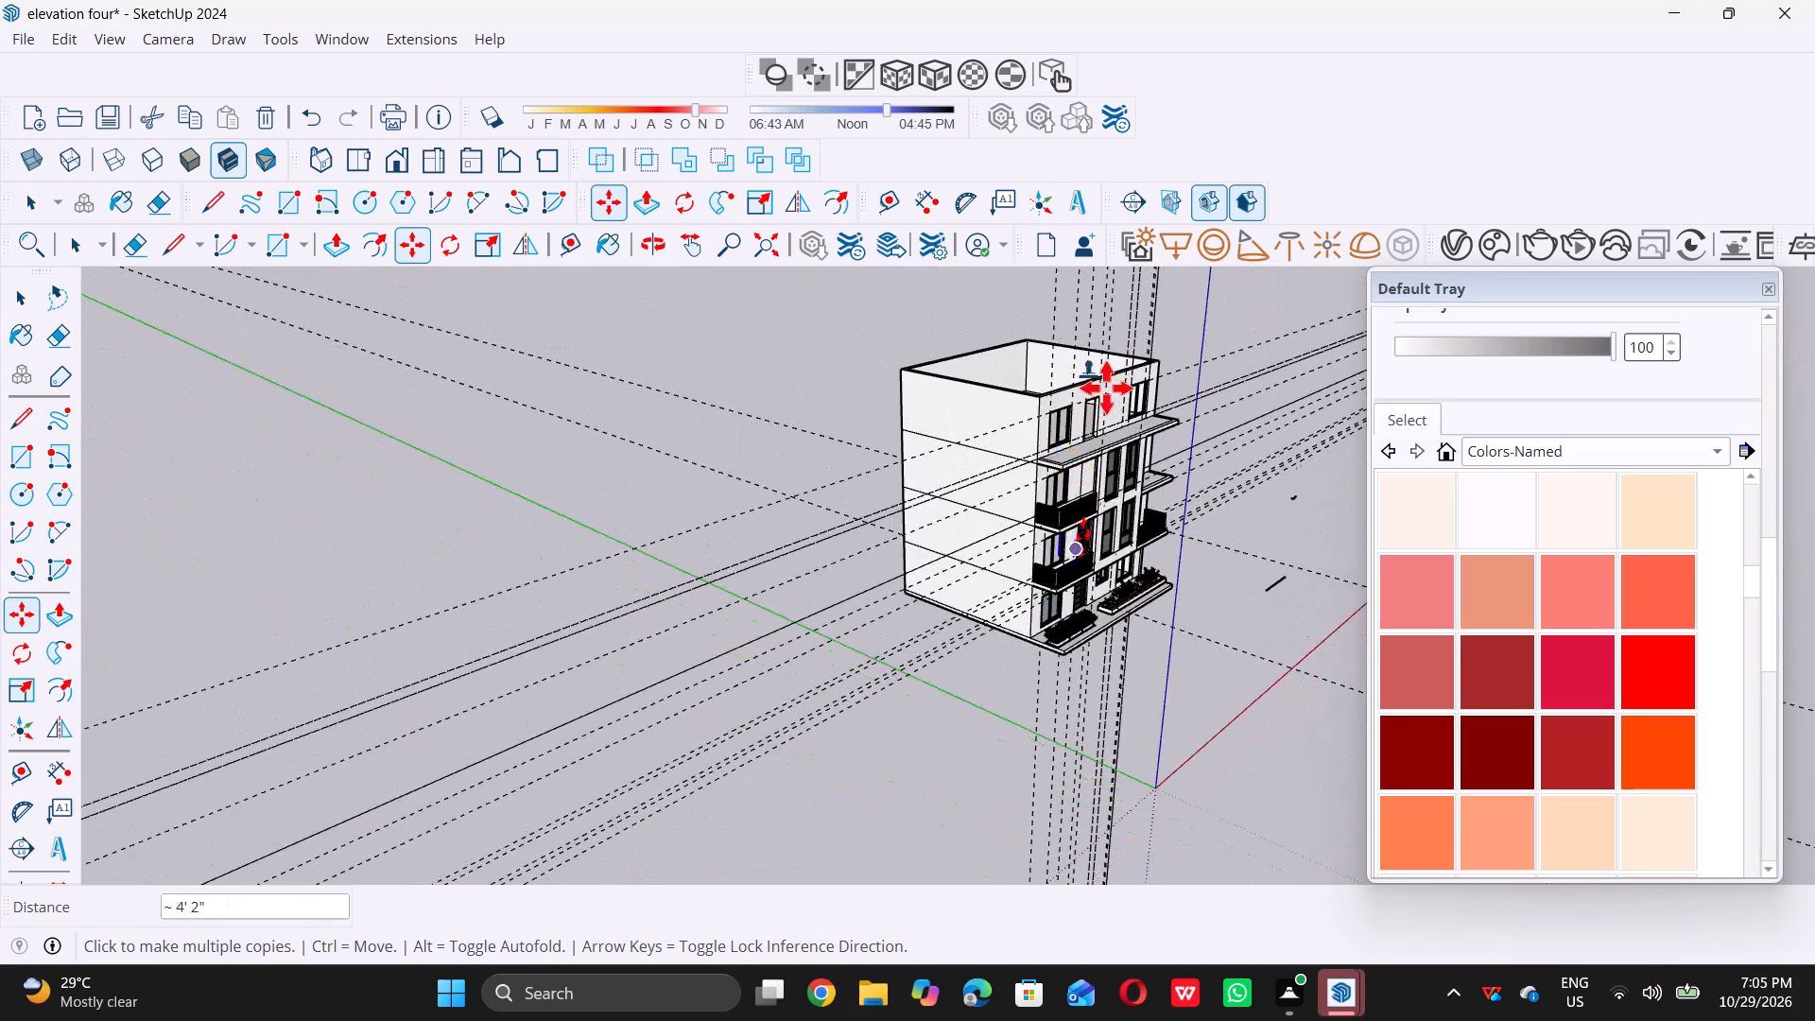
scroll(1108, 407, "up", 18)
middle_click_drag(1091, 457, 1078, 459)
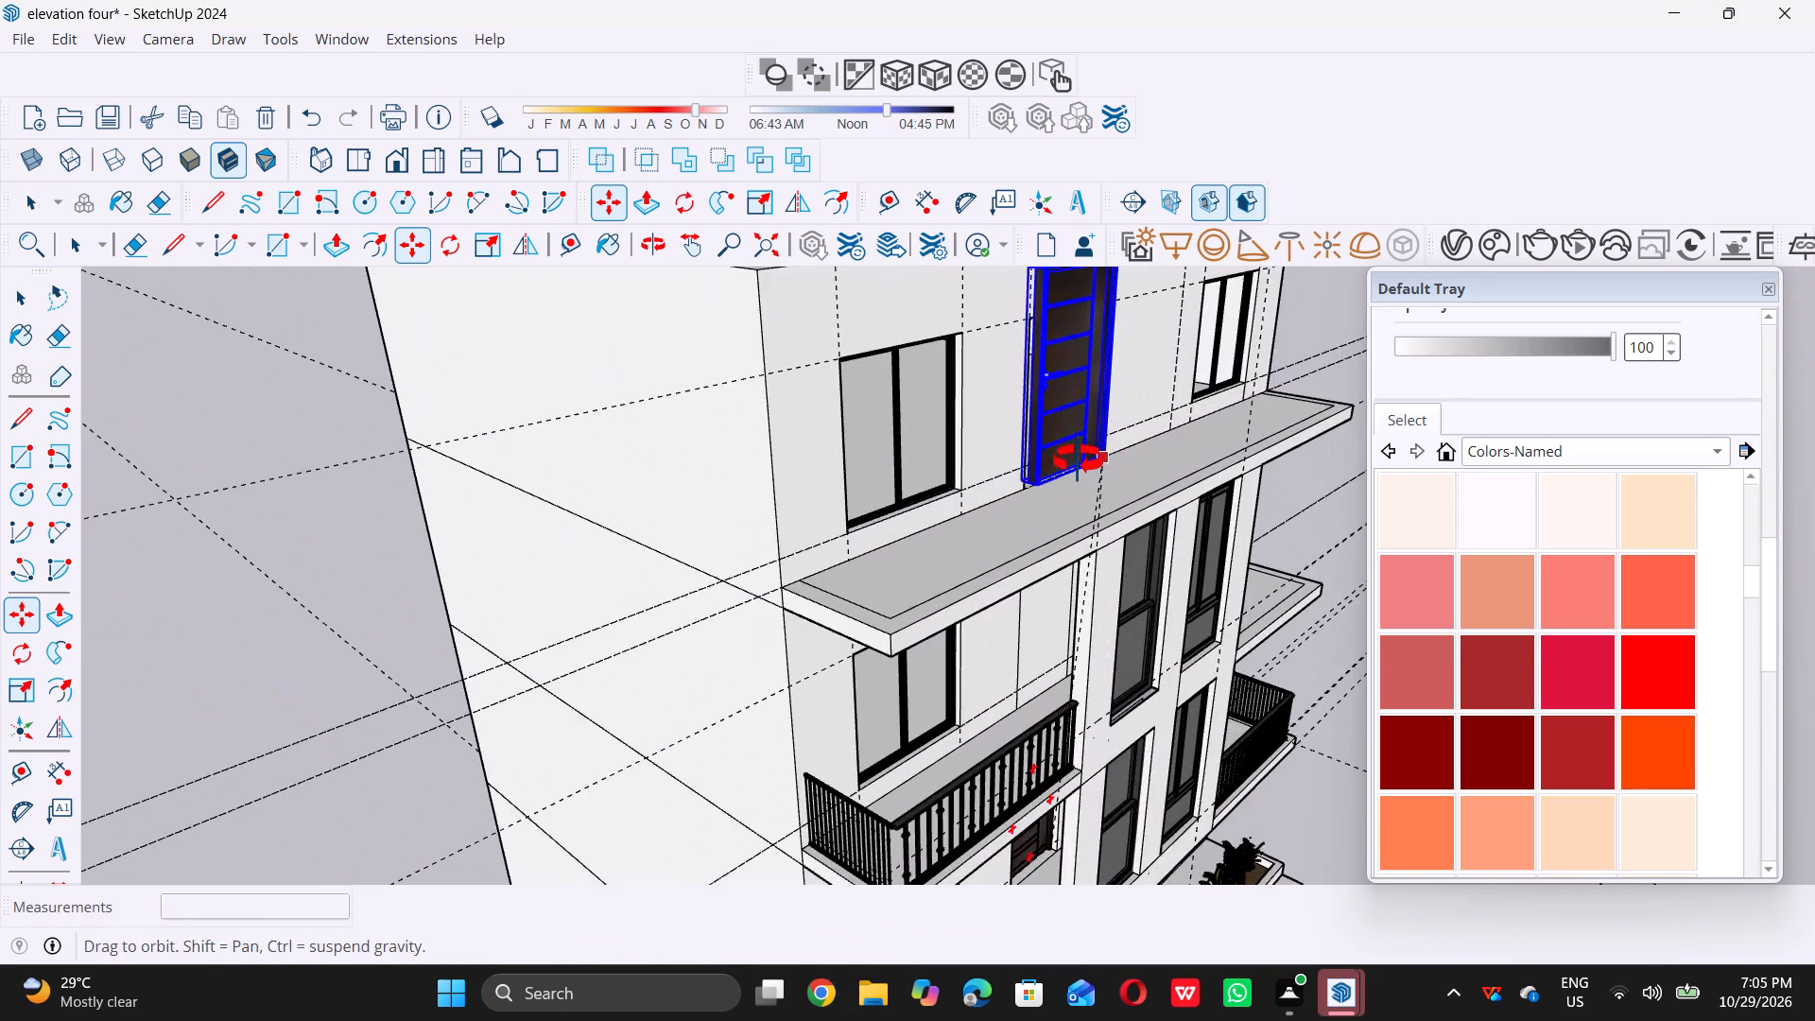
middle_click_drag(1078, 459, 1035, 482)
scroll(1035, 482, "up", 16)
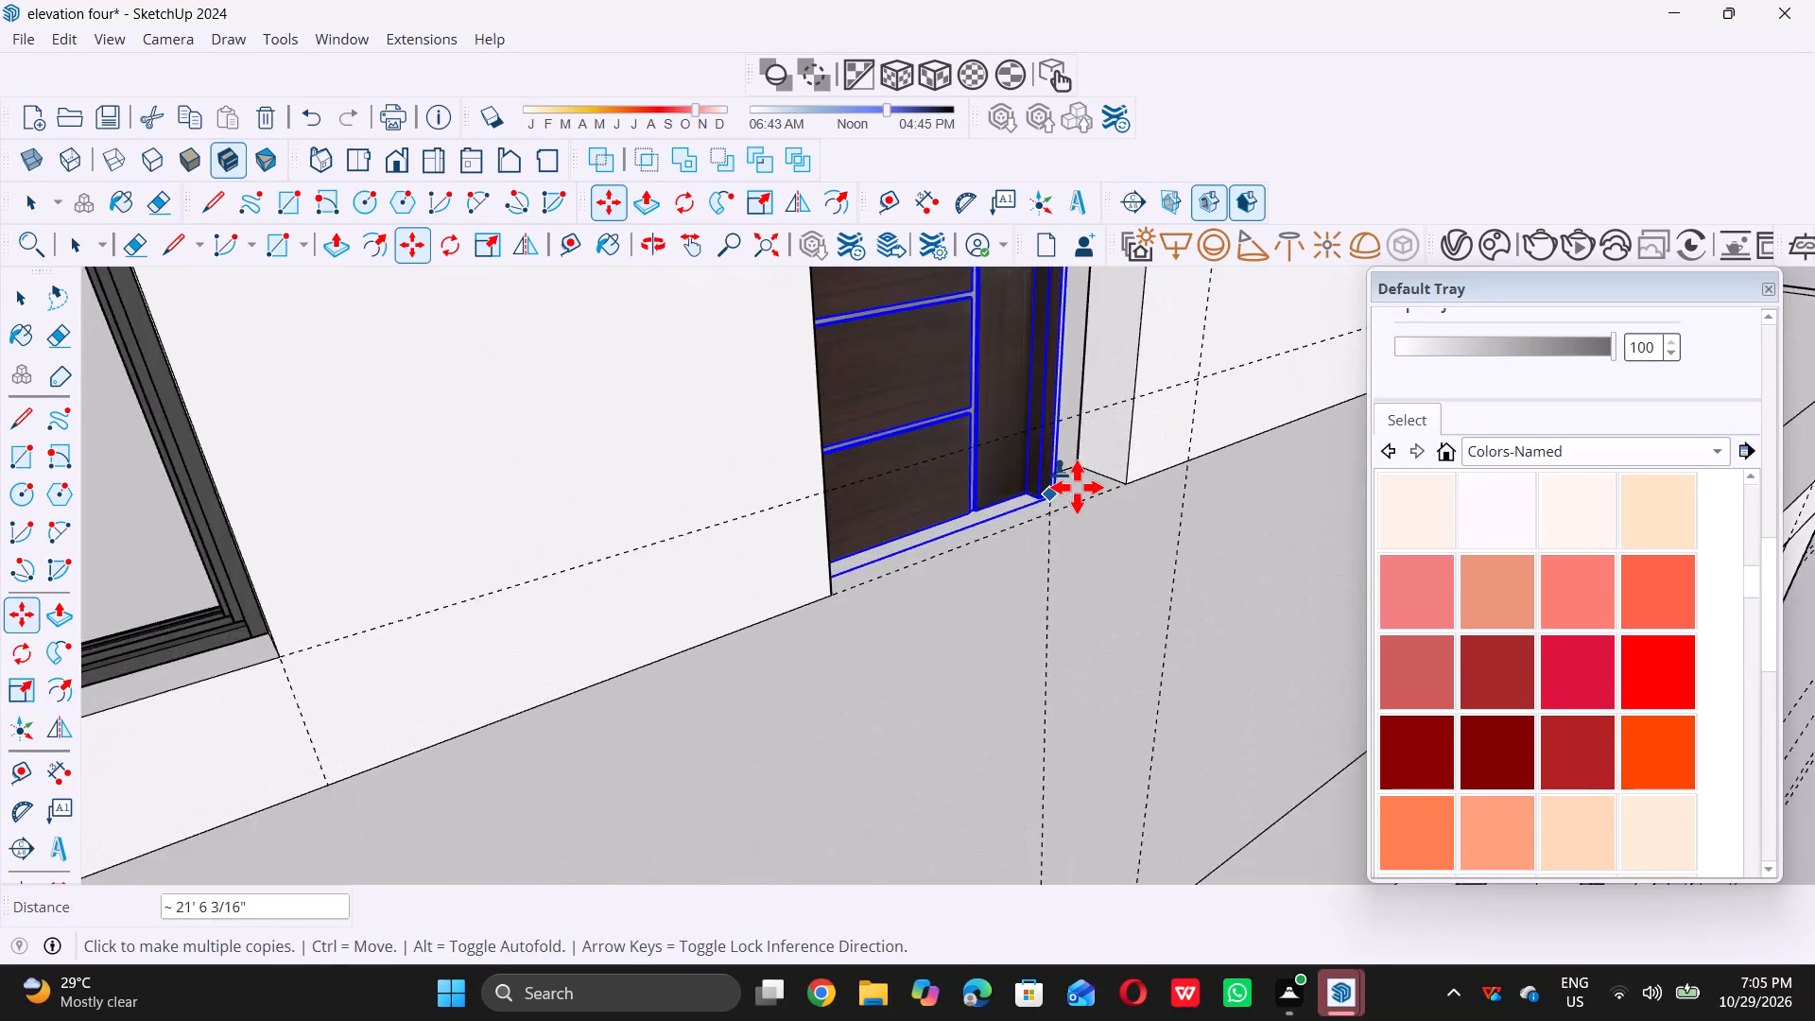
scroll(1086, 482, "up", 20)
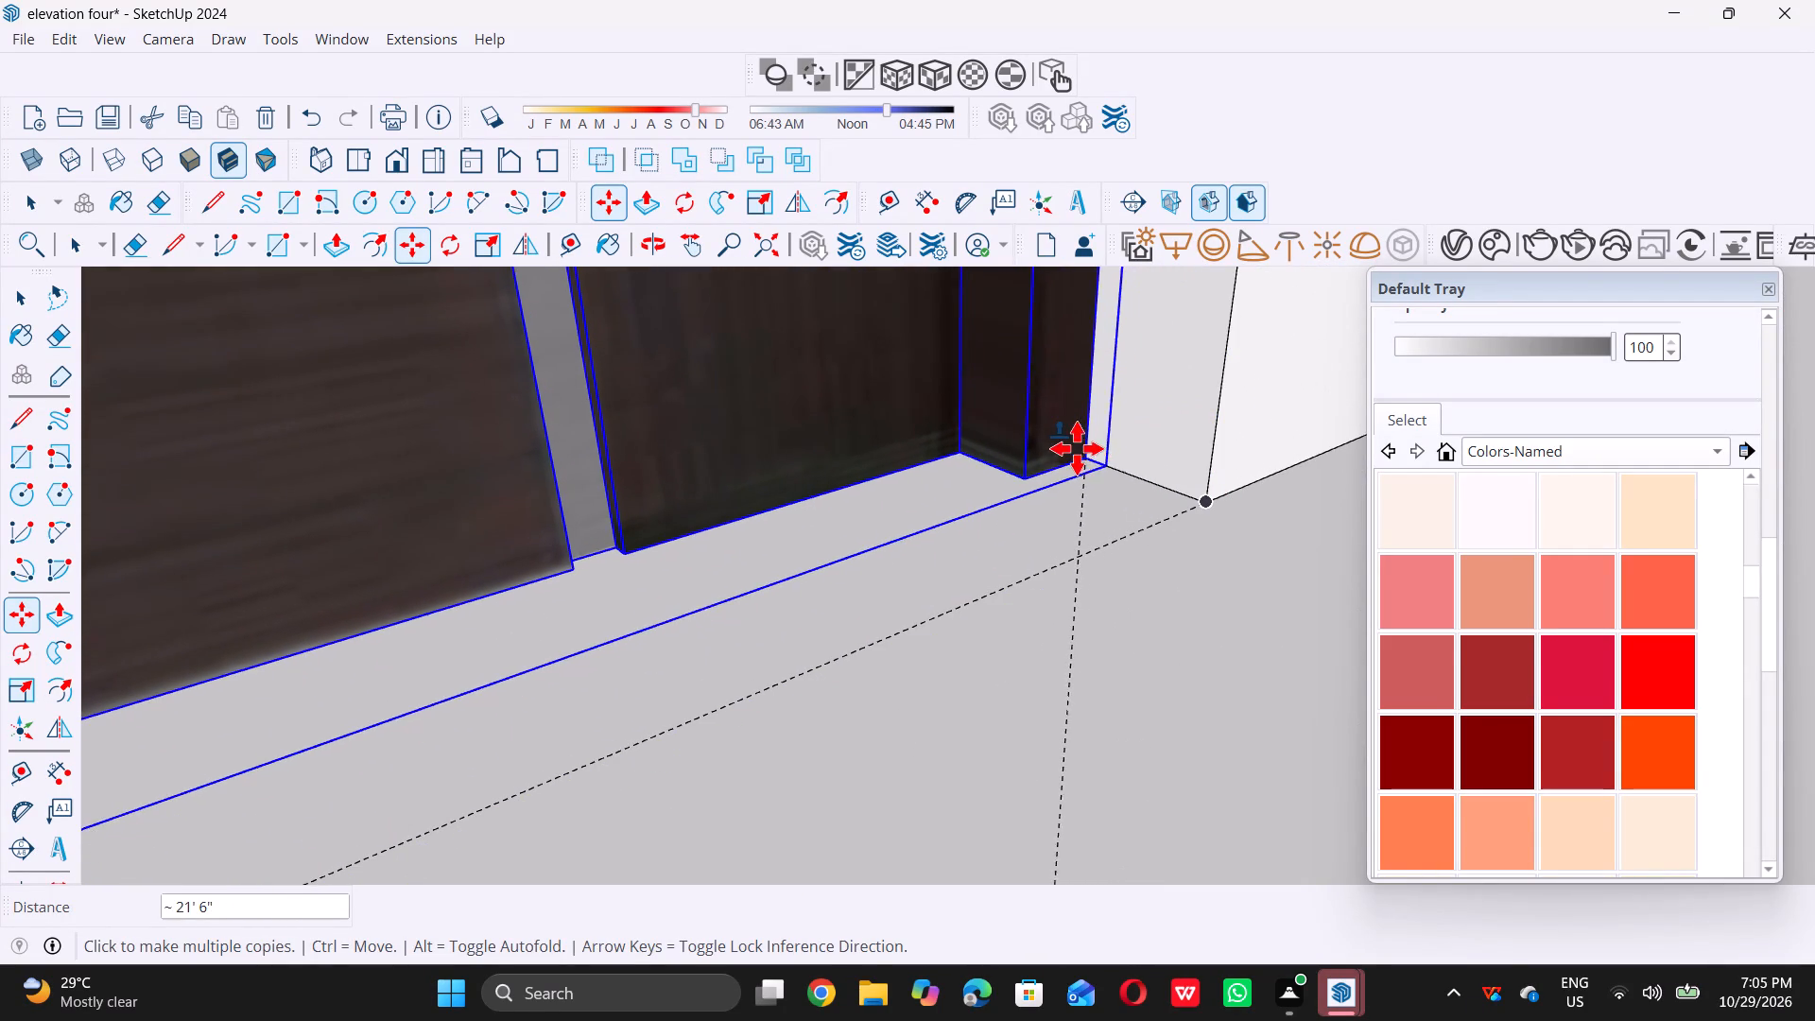
triple_click(1062, 446)
left_click(1062, 446)
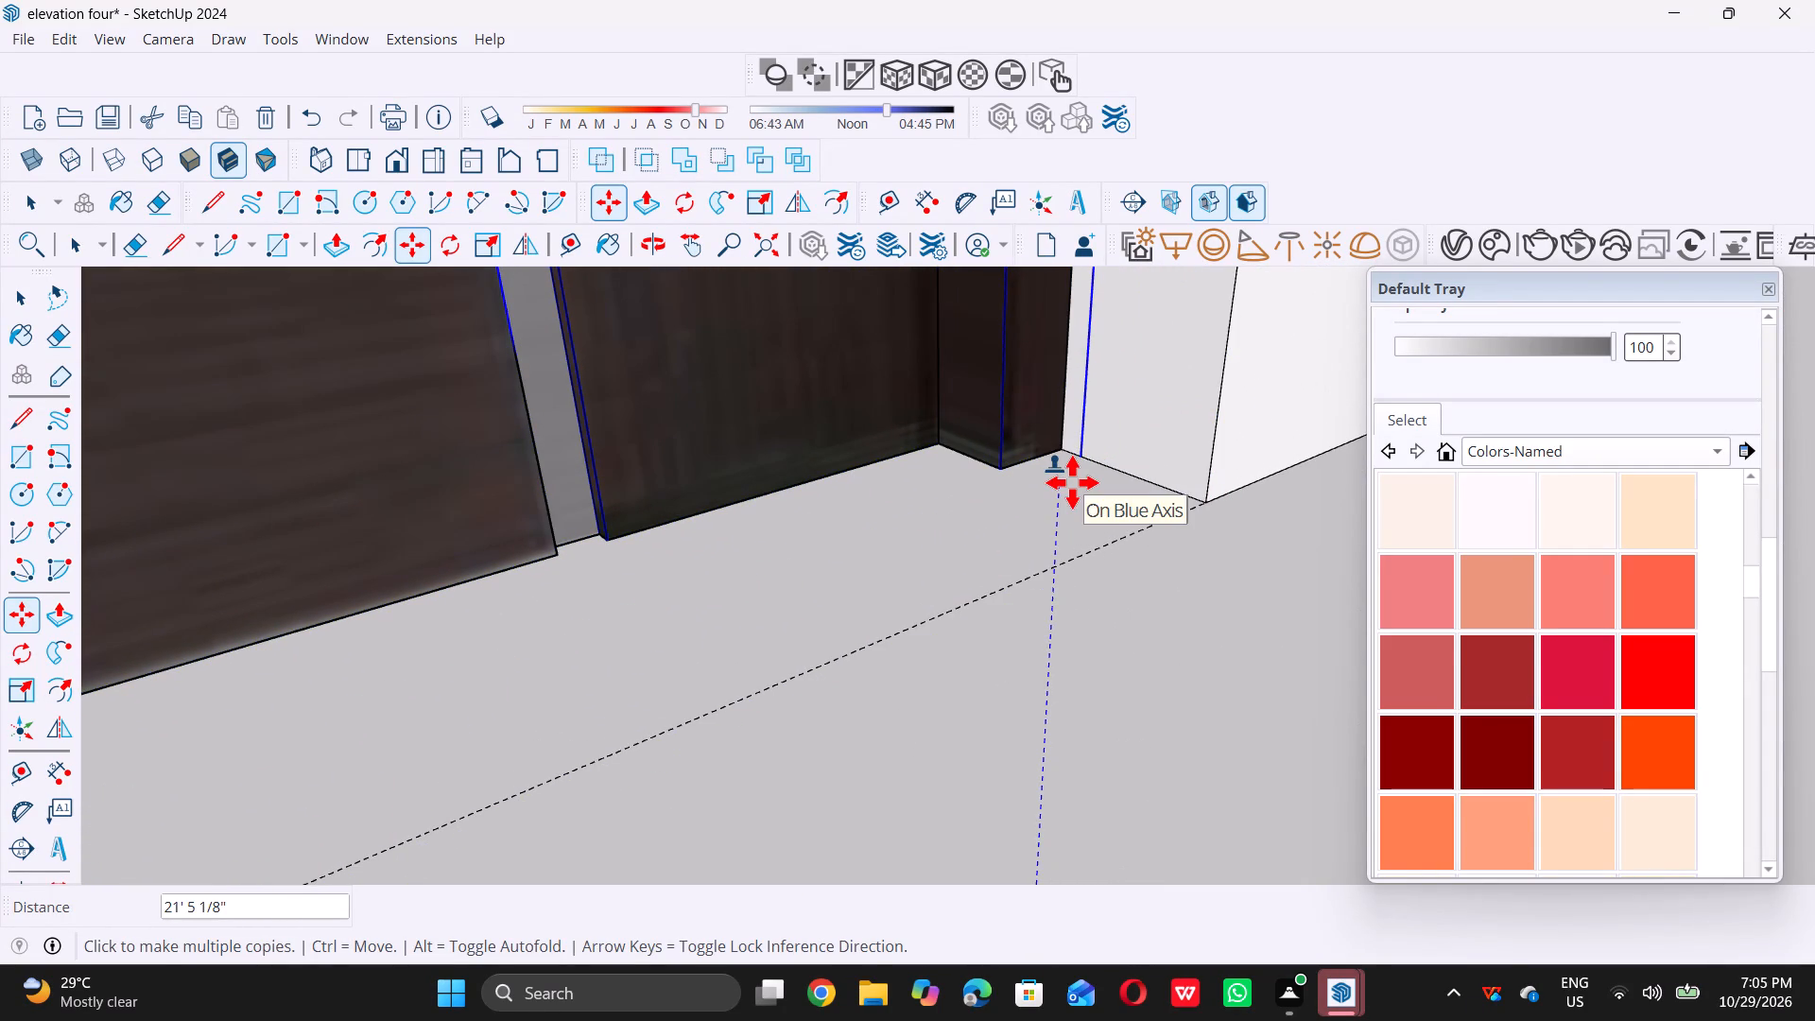
key("space")
scroll(1072, 485, "down", 20)
scroll(1072, 485, "down", 4)
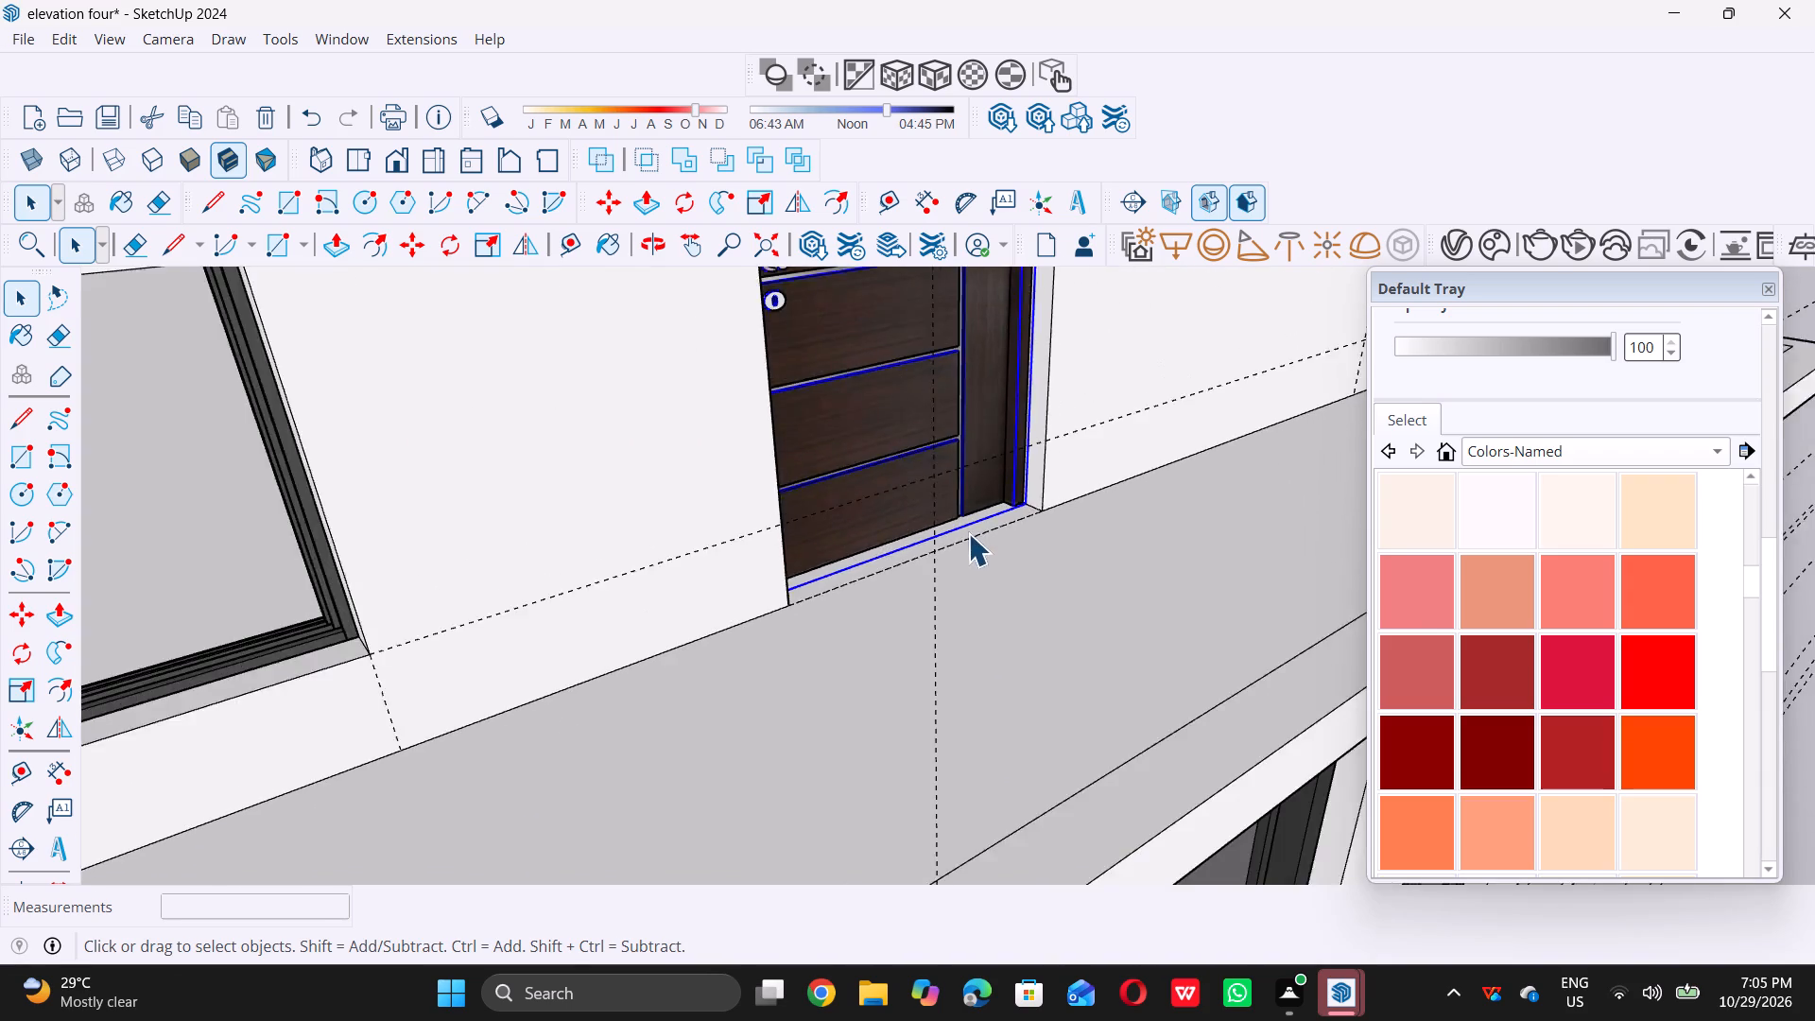
scroll(968, 533, "down", 20)
scroll(968, 533, "down", 3)
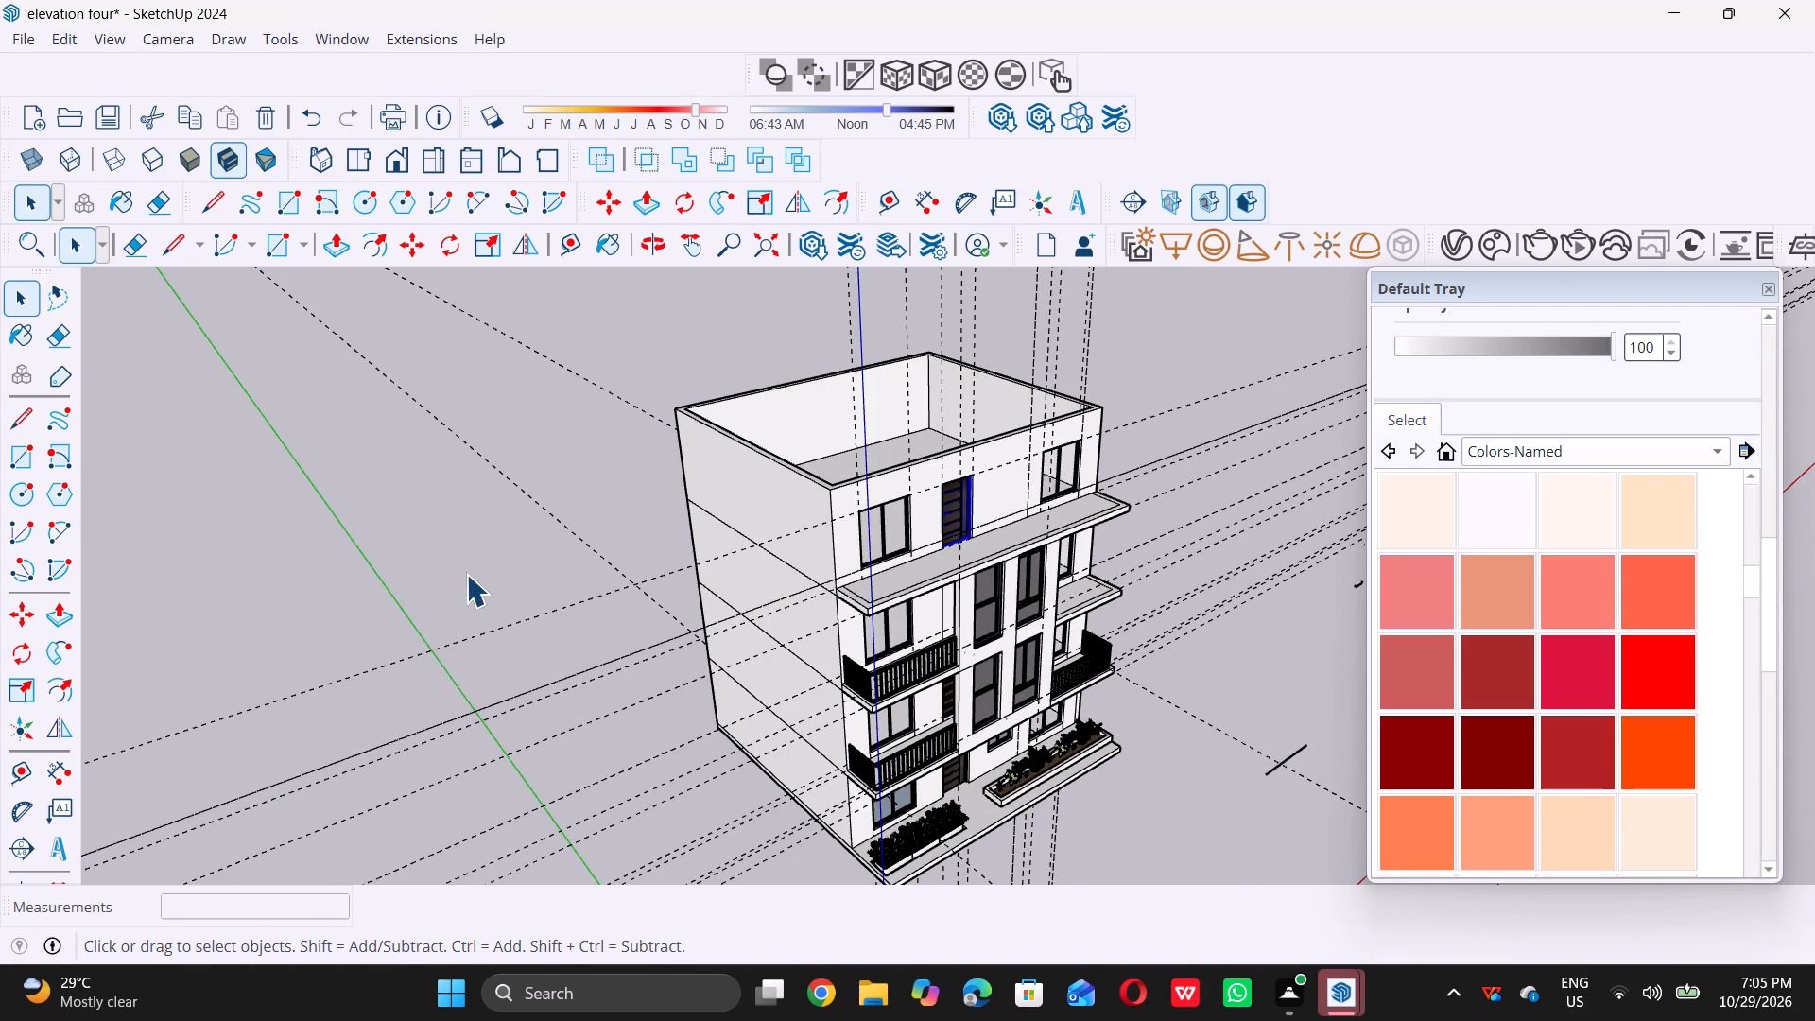
triple_click(452, 568)
triple_click(452, 568)
triple_click(452, 568)
double_click(452, 568)
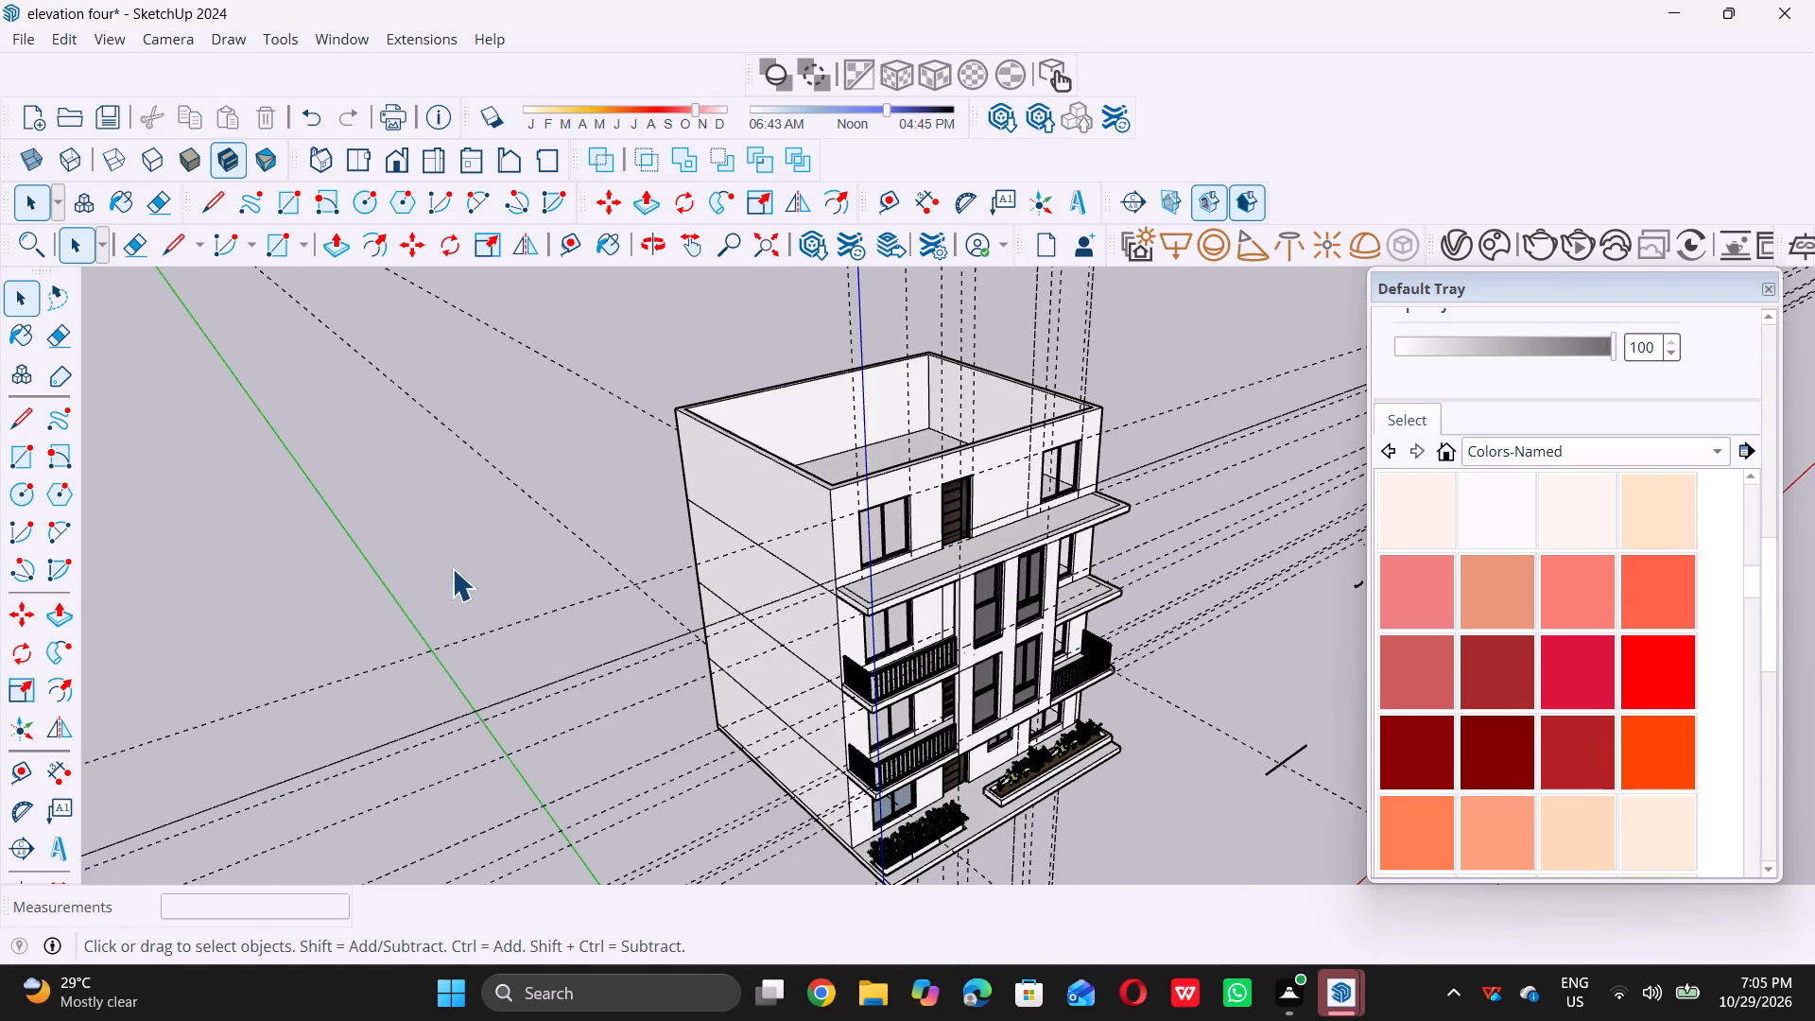
Examine the front facade with its top-storey door and windows, straight on and from a distance.
scroll(452, 567, "down", 5)
middle_click_drag(735, 568, 546, 476)
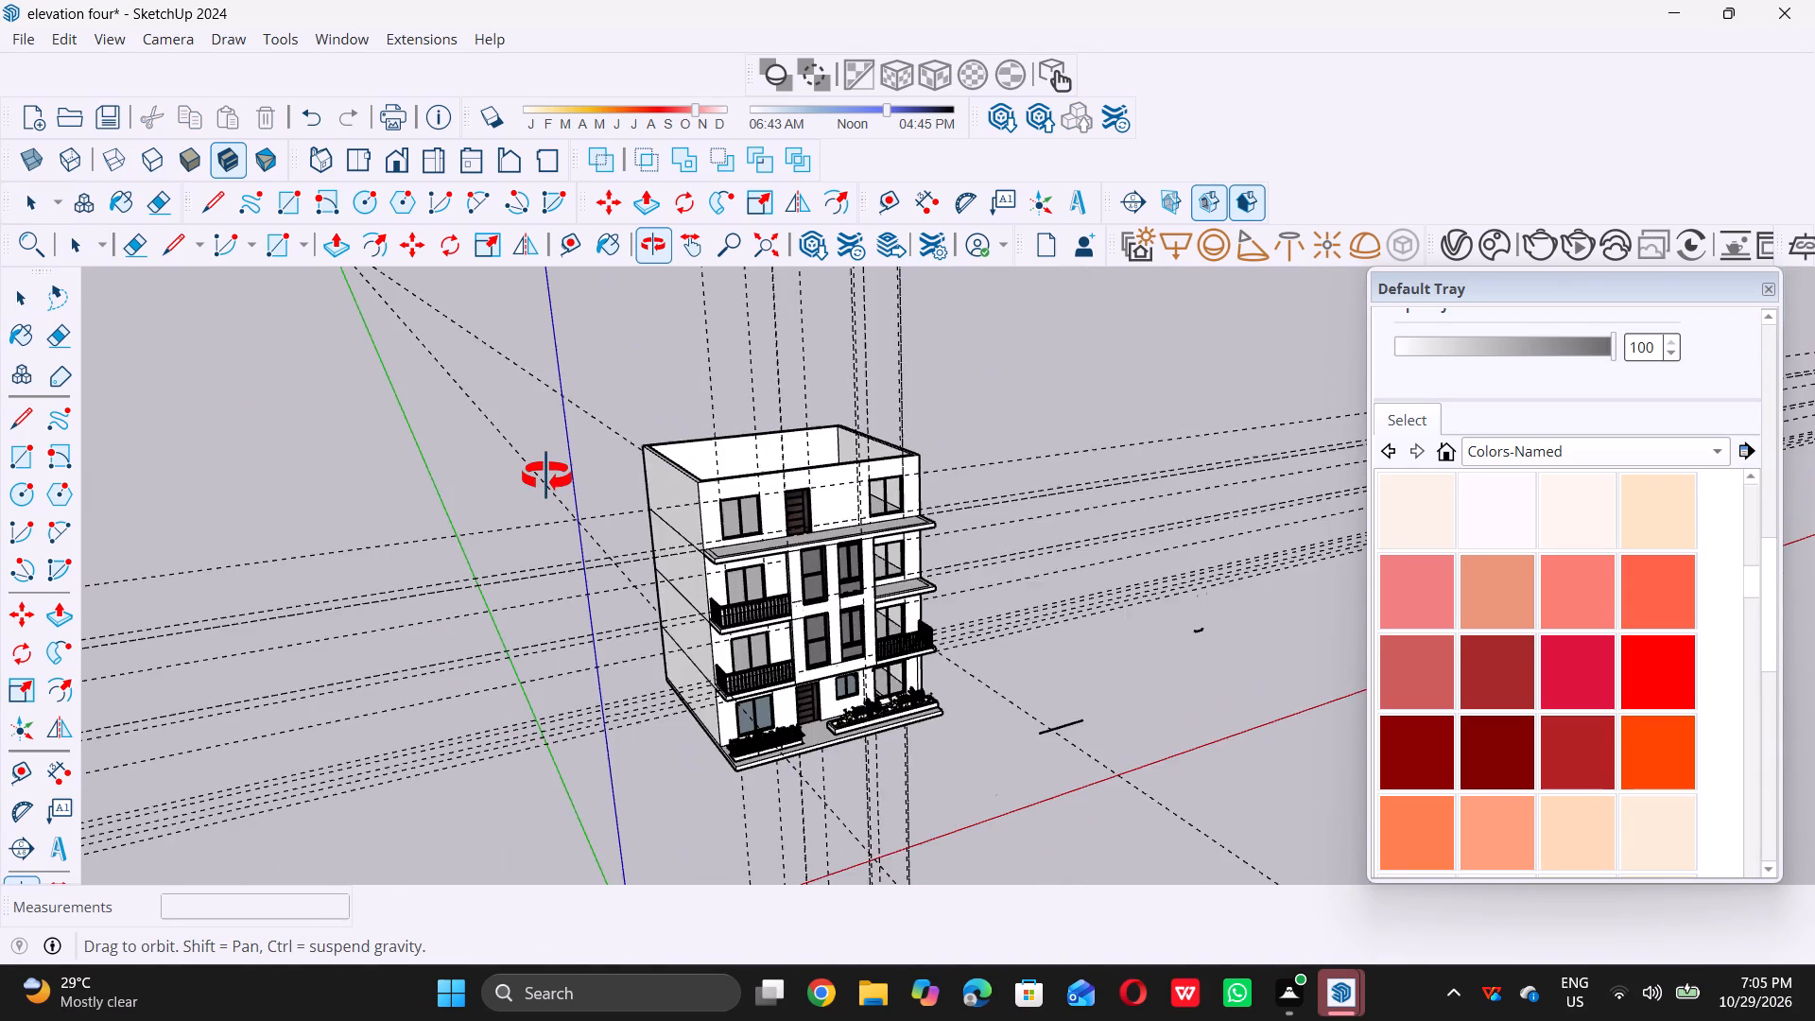
middle_click_drag(546, 476, 525, 462)
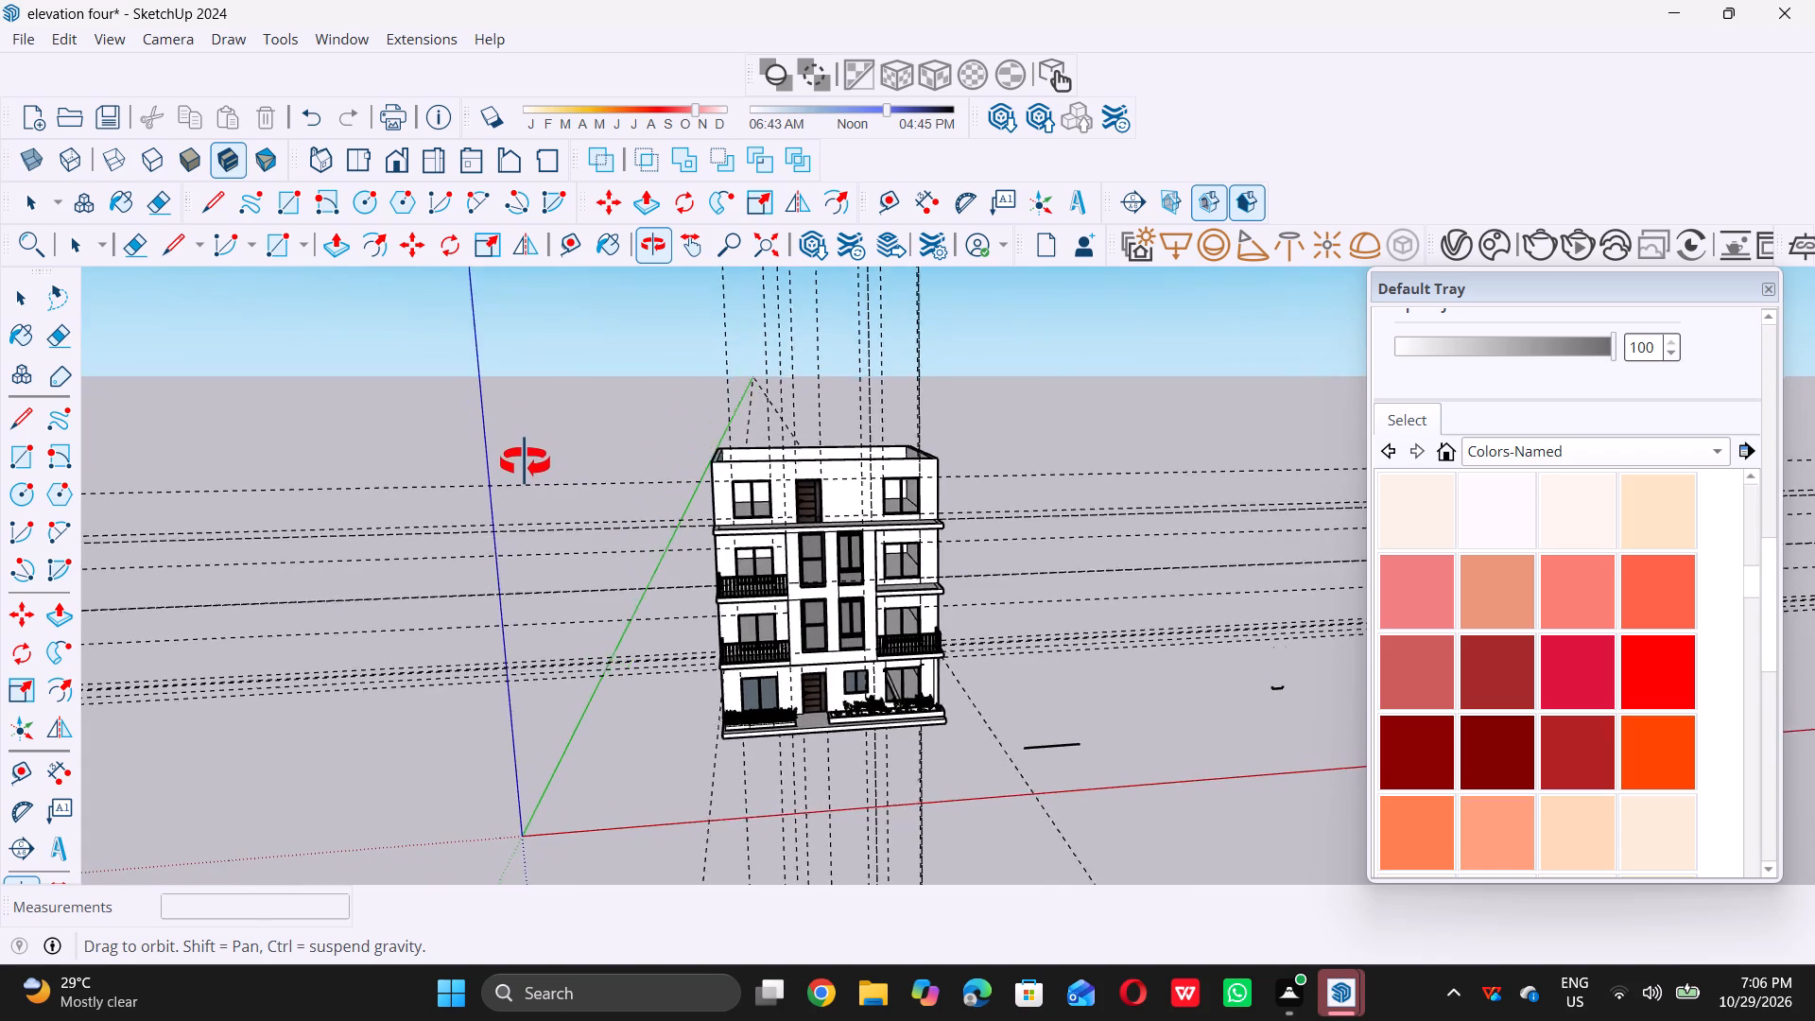
middle_click_drag(525, 462, 525, 463)
scroll(851, 510, "up", 6)
scroll(746, 515, "up", 6)
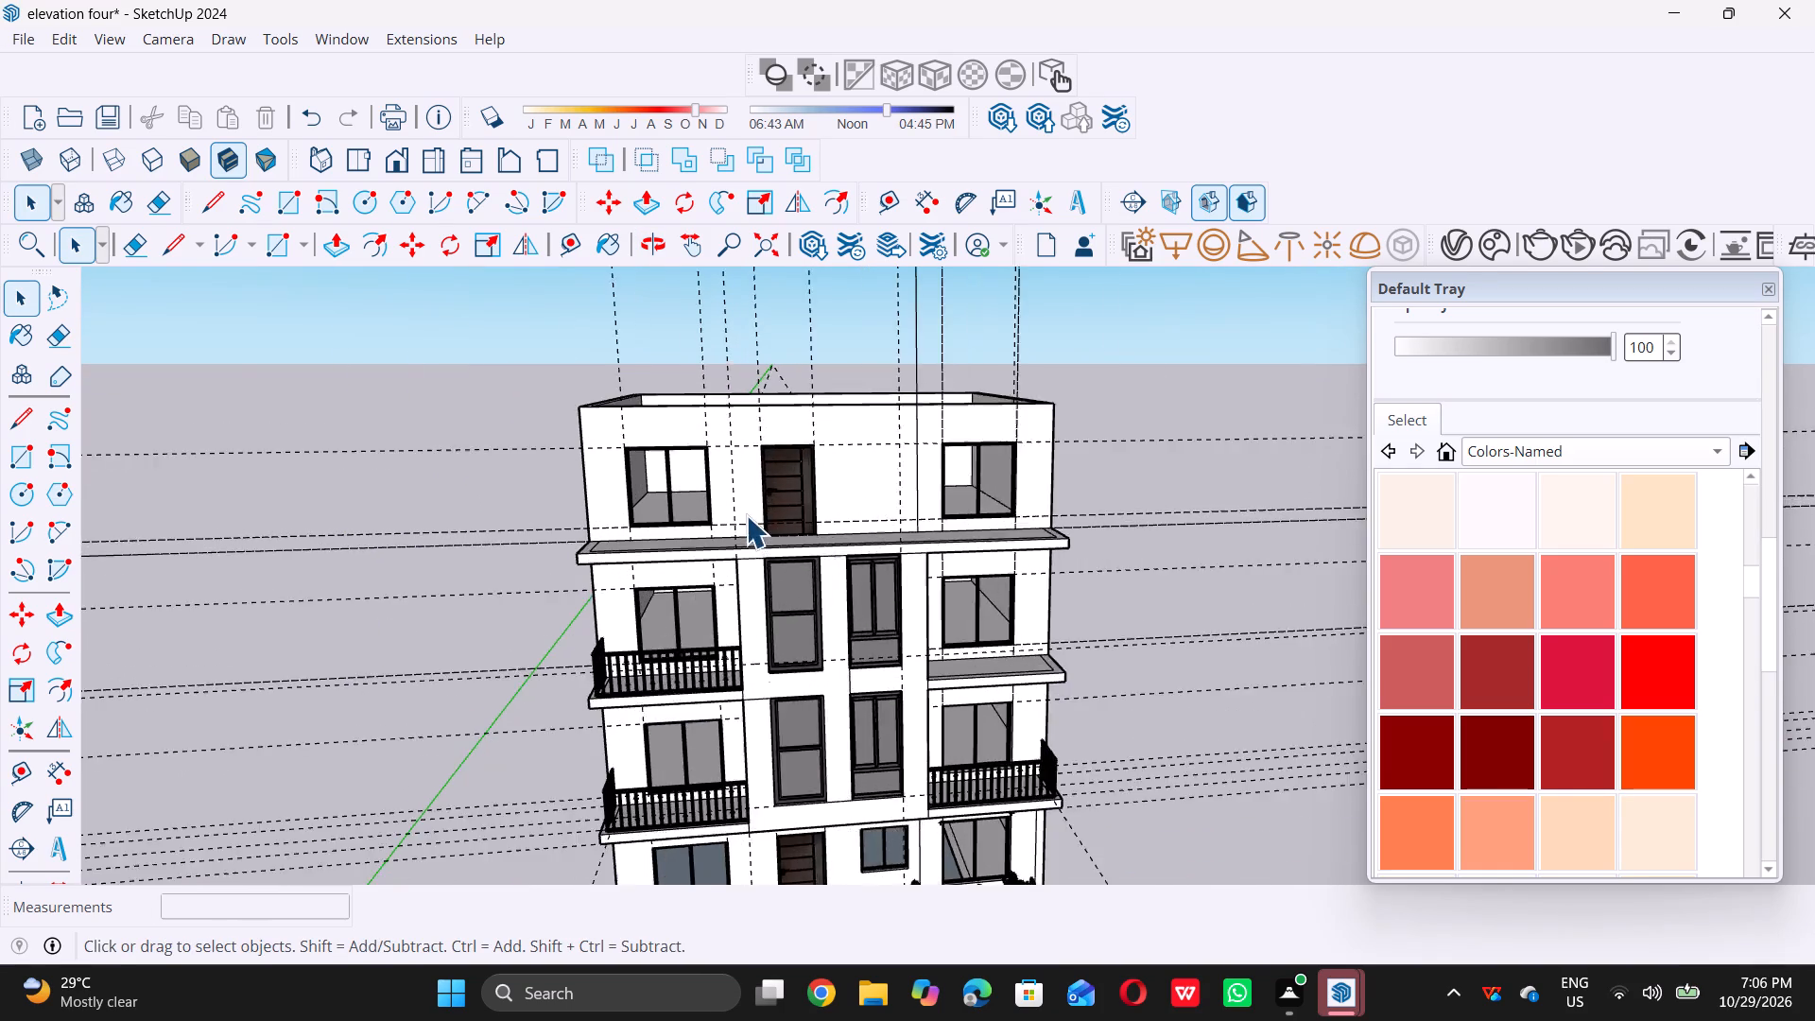
scroll(739, 510, "down", 5)
scroll(663, 513, "down", 3)
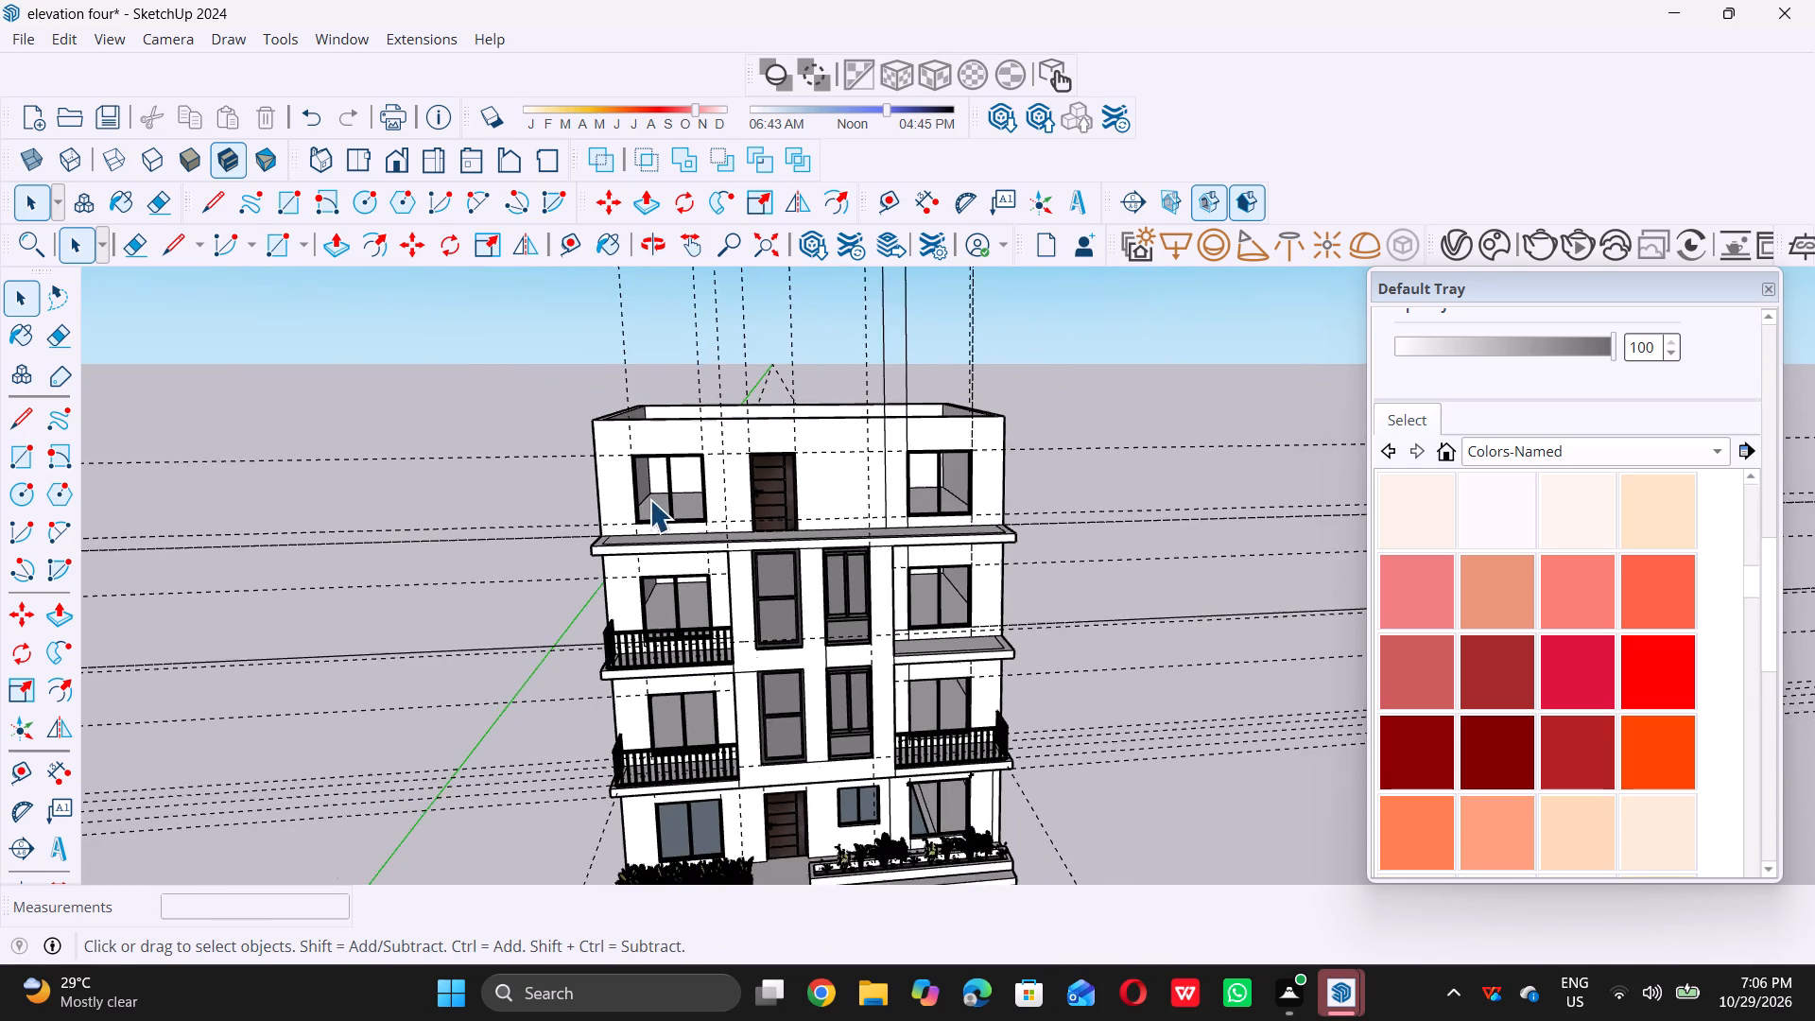
Draw a 36' by 9" upright rotated rectangle along the outer top edge of the top storey's rear wall, corner to corner.
scroll(649, 499, "down", 2)
middle_click_drag(613, 510, 781, 536)
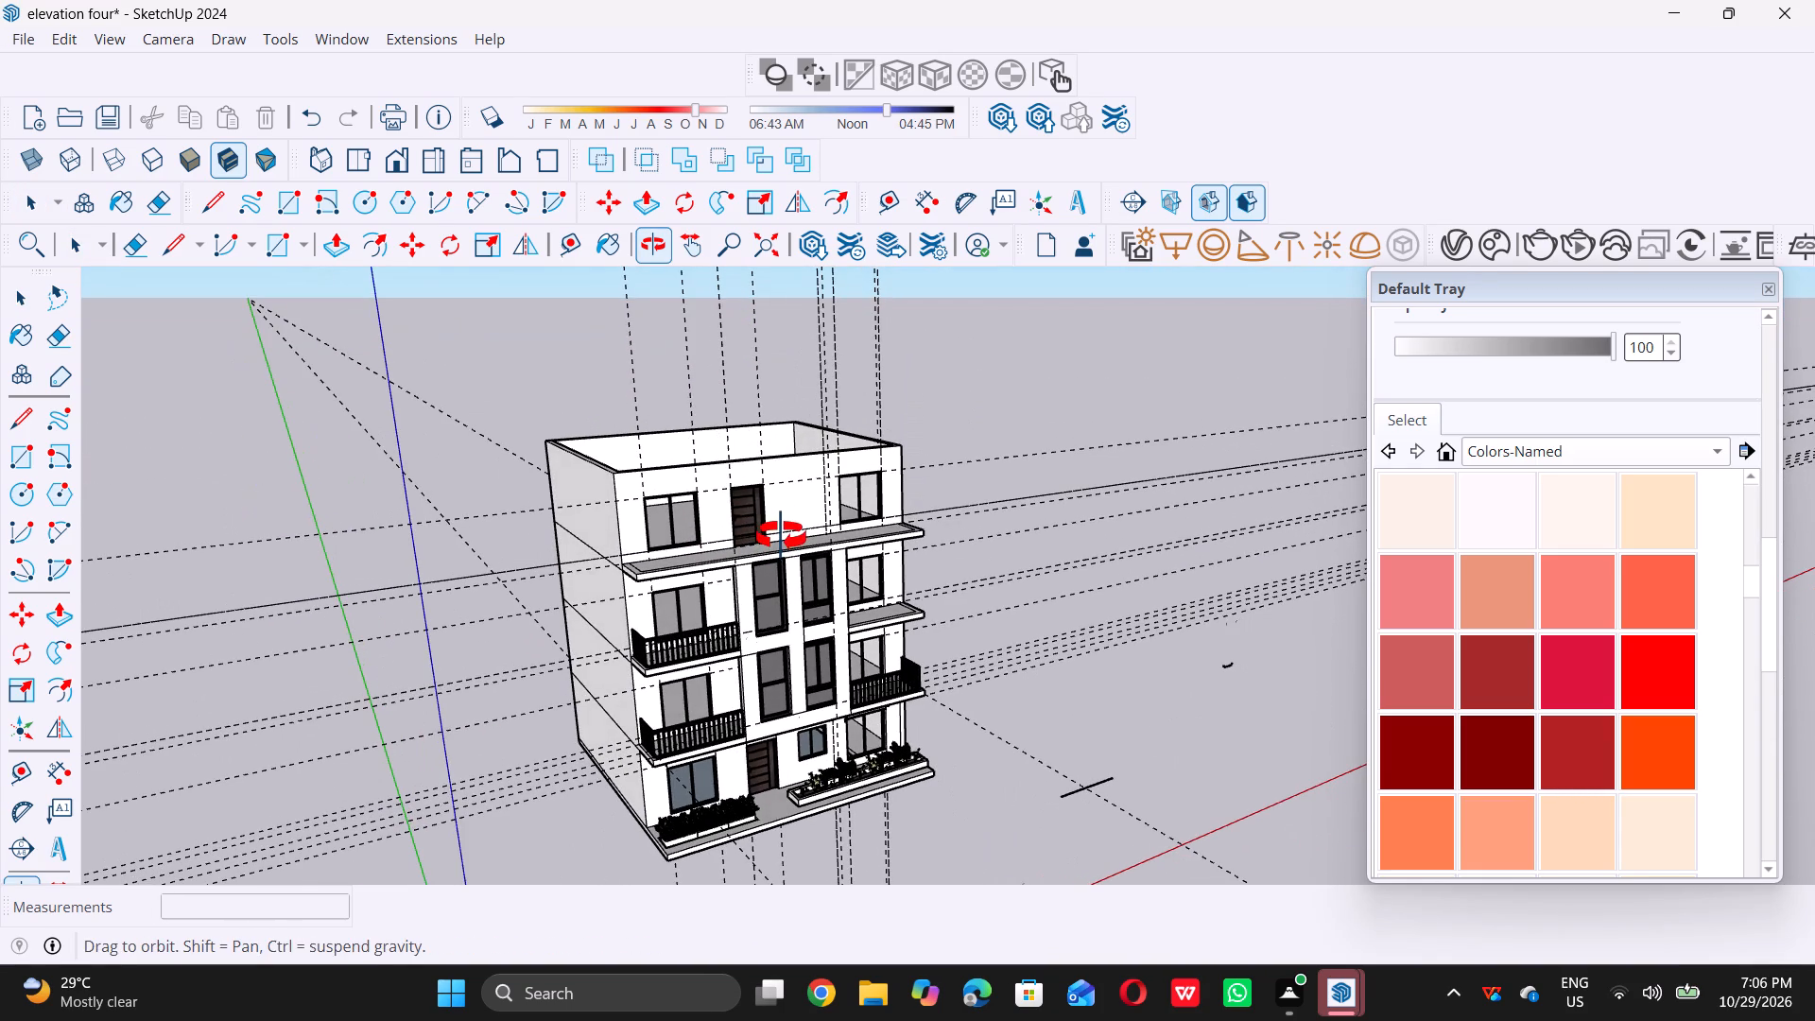
middle_click_drag(781, 536, 821, 563)
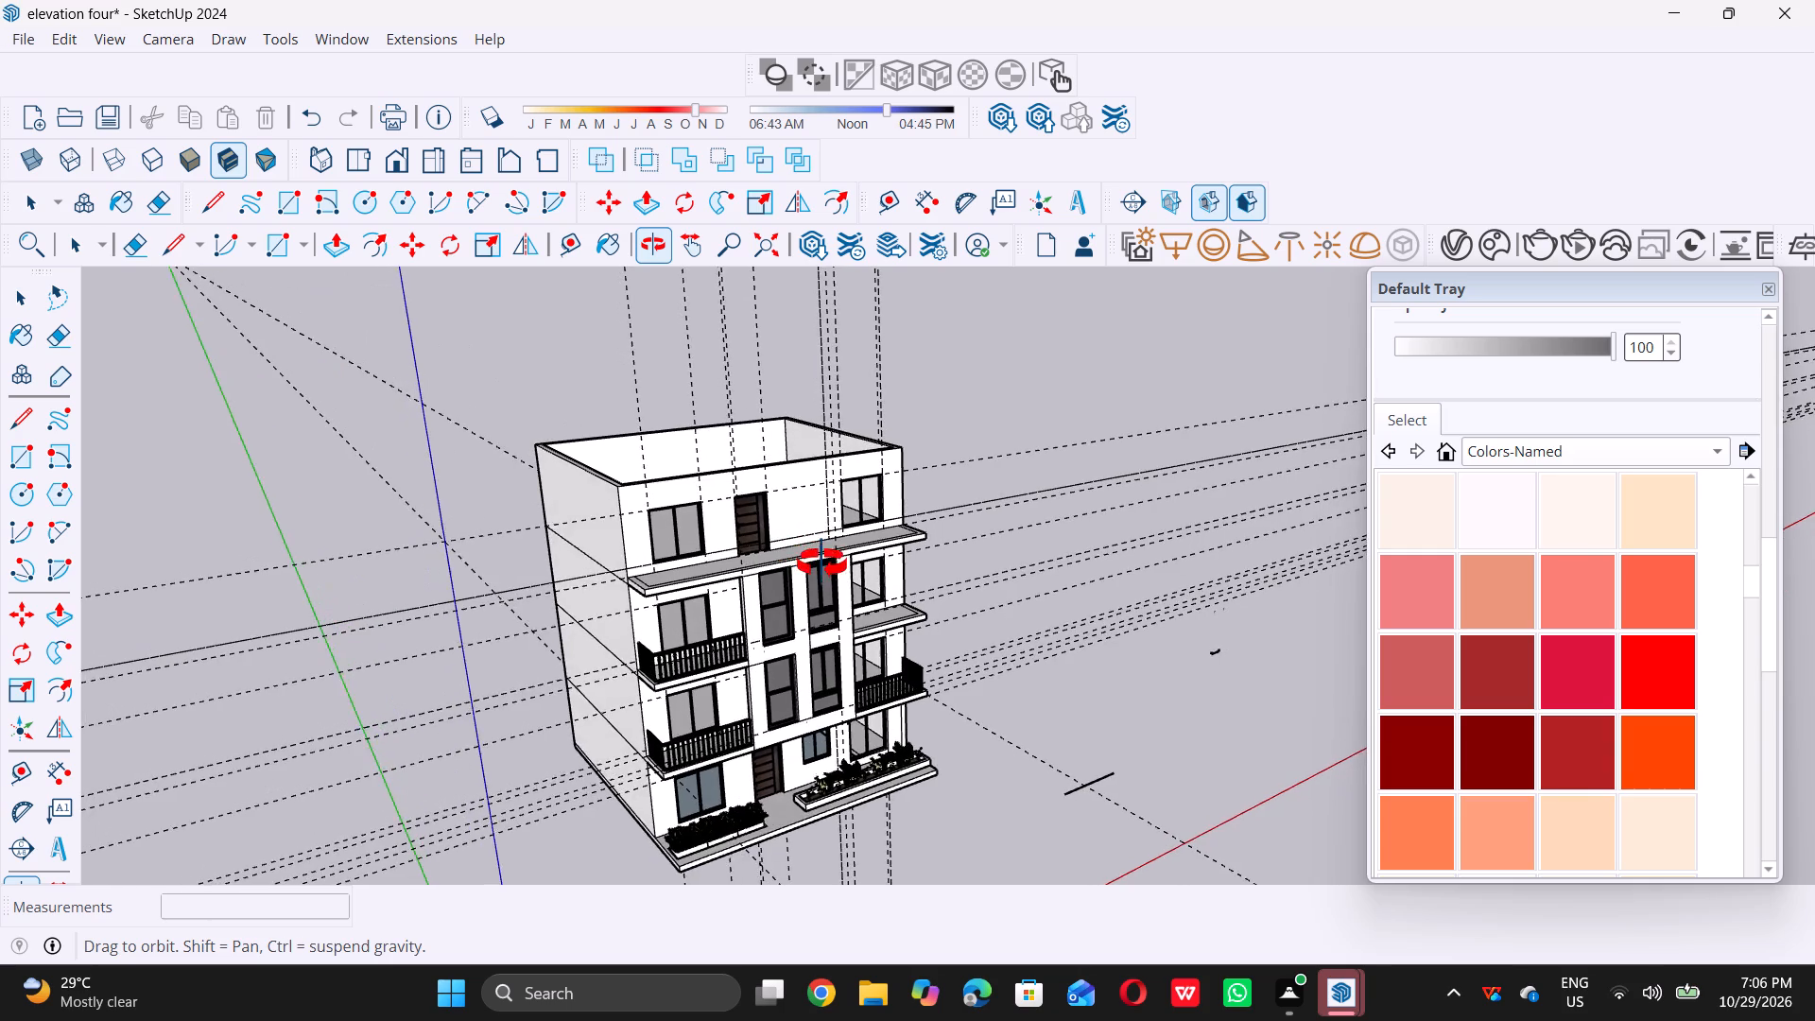
middle_click_drag(821, 563, 1009, 613)
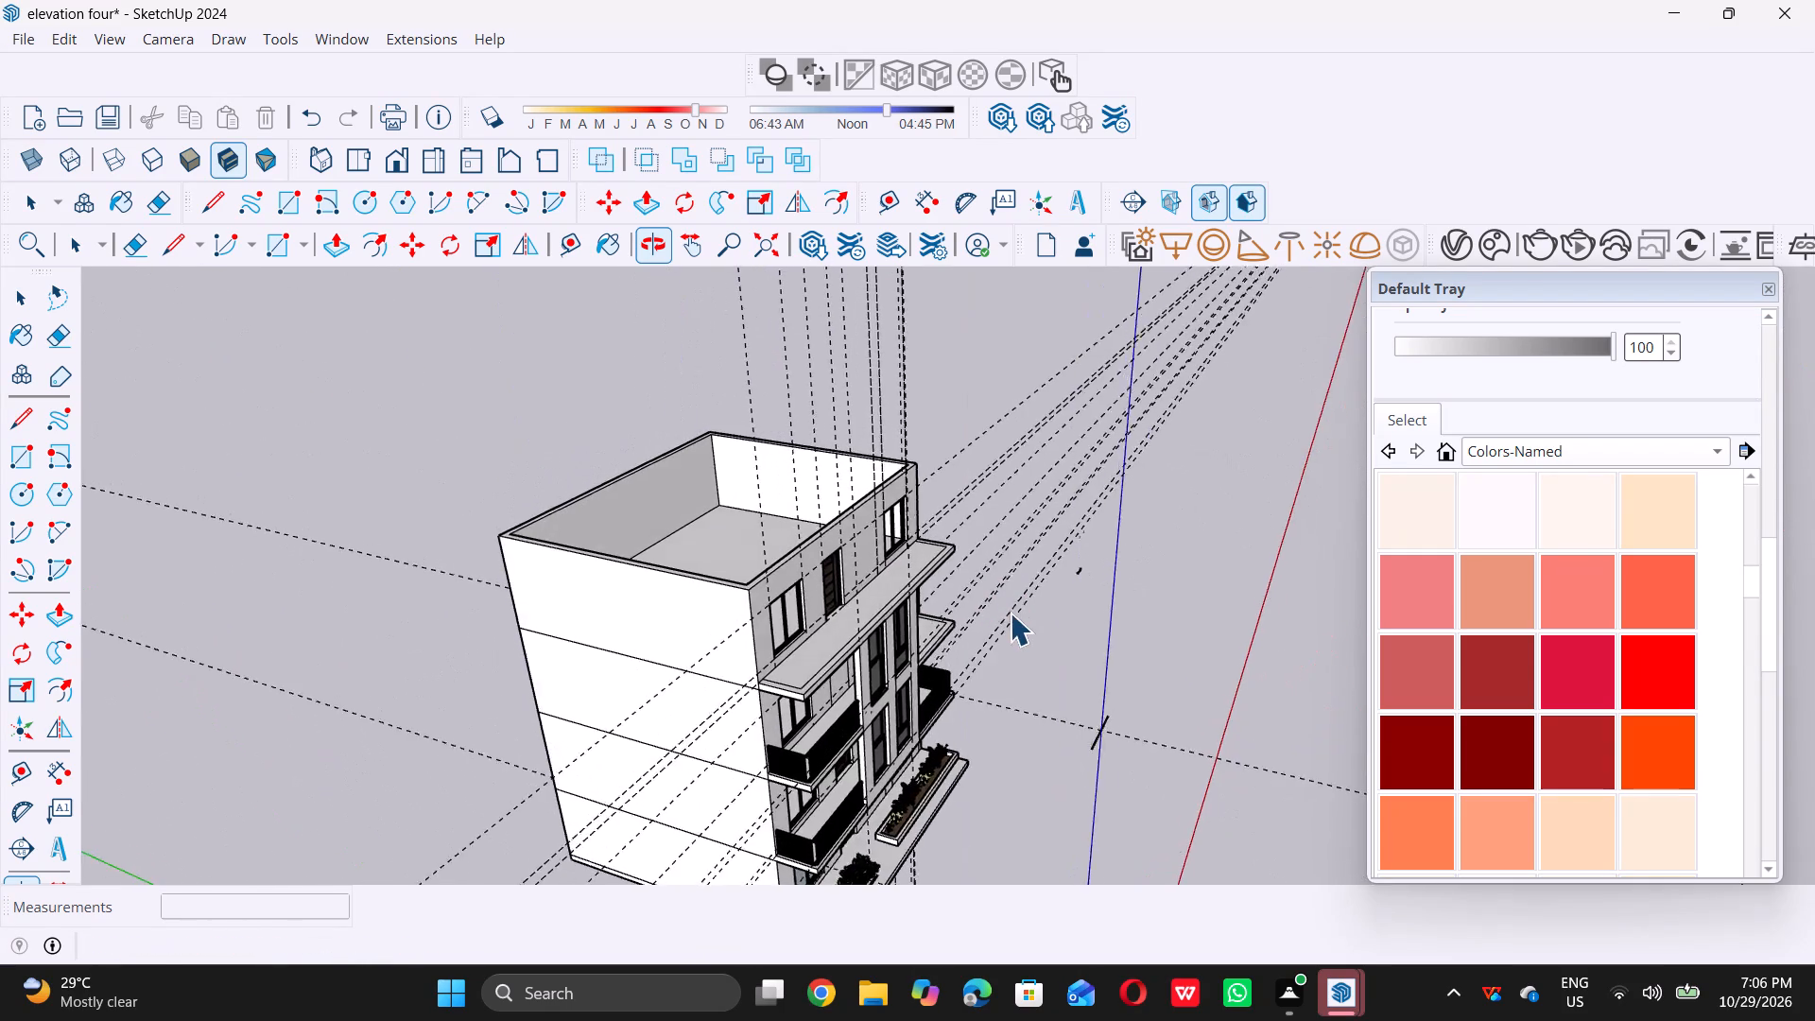
scroll(1010, 613, "down", 10)
middle_click_drag(897, 602, 932, 614)
scroll(889, 580, "up", 6)
scroll(829, 516, "up", 11)
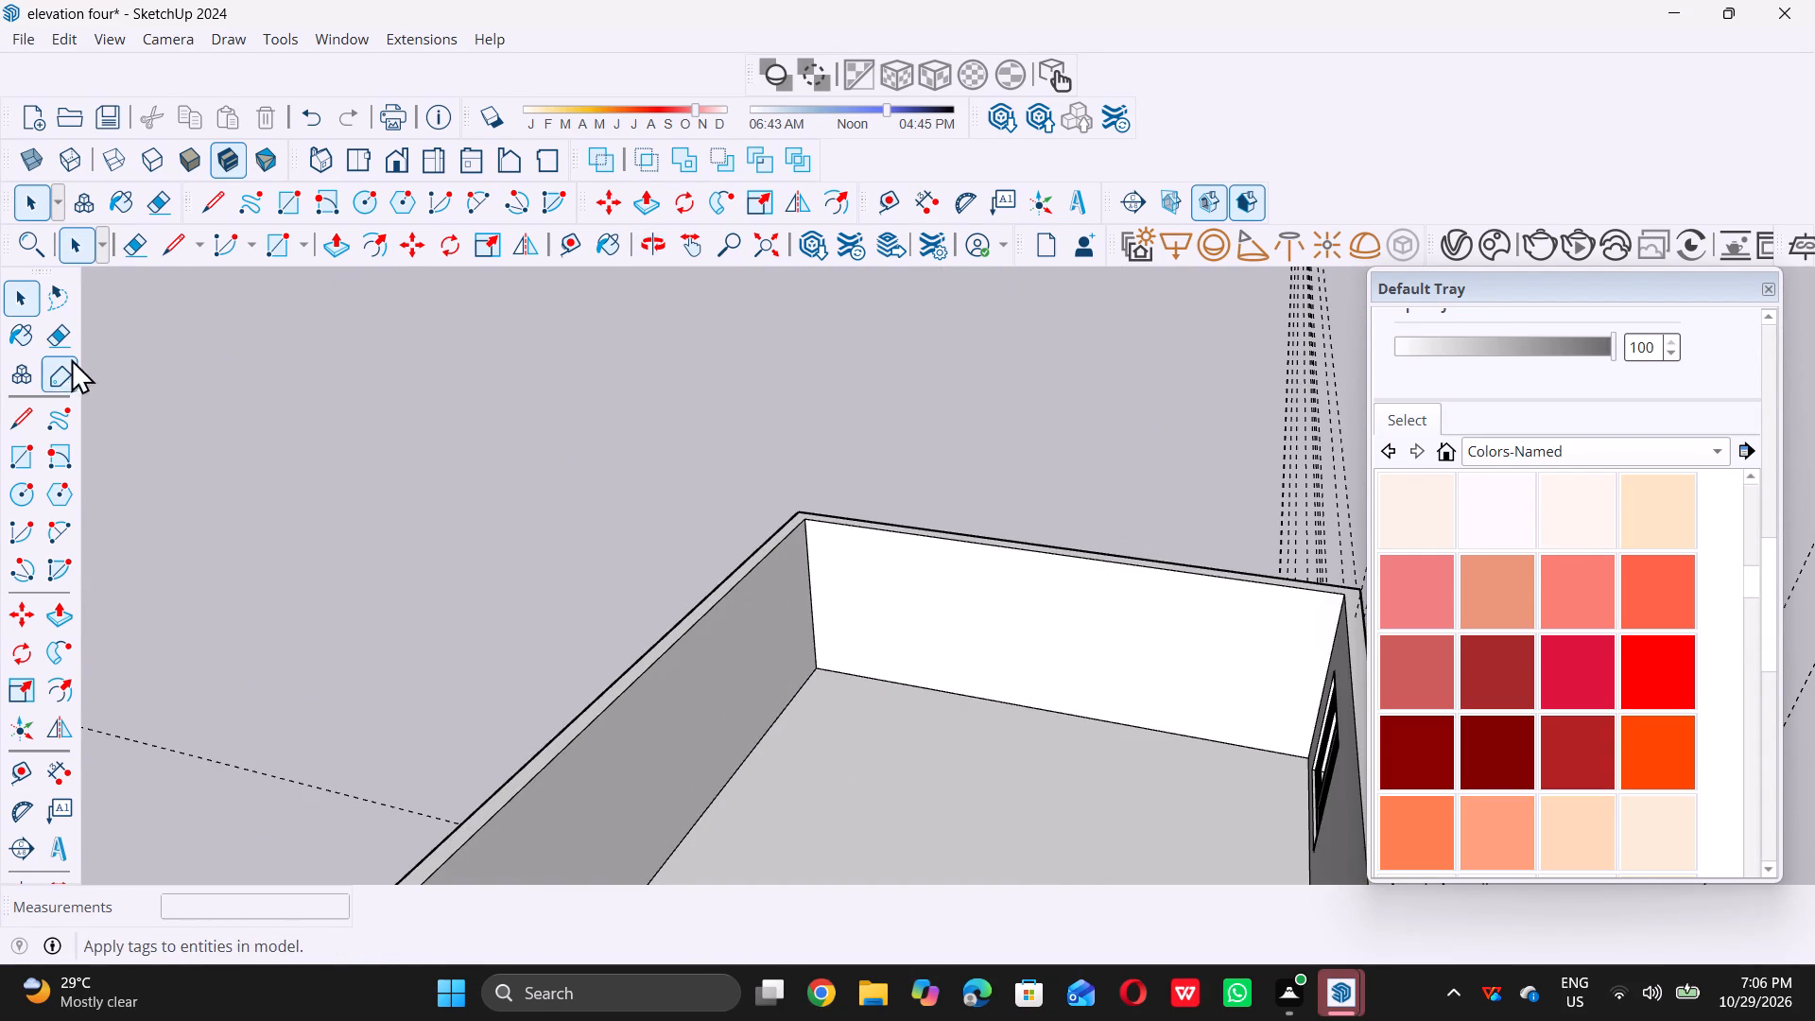
left_click(272, 251)
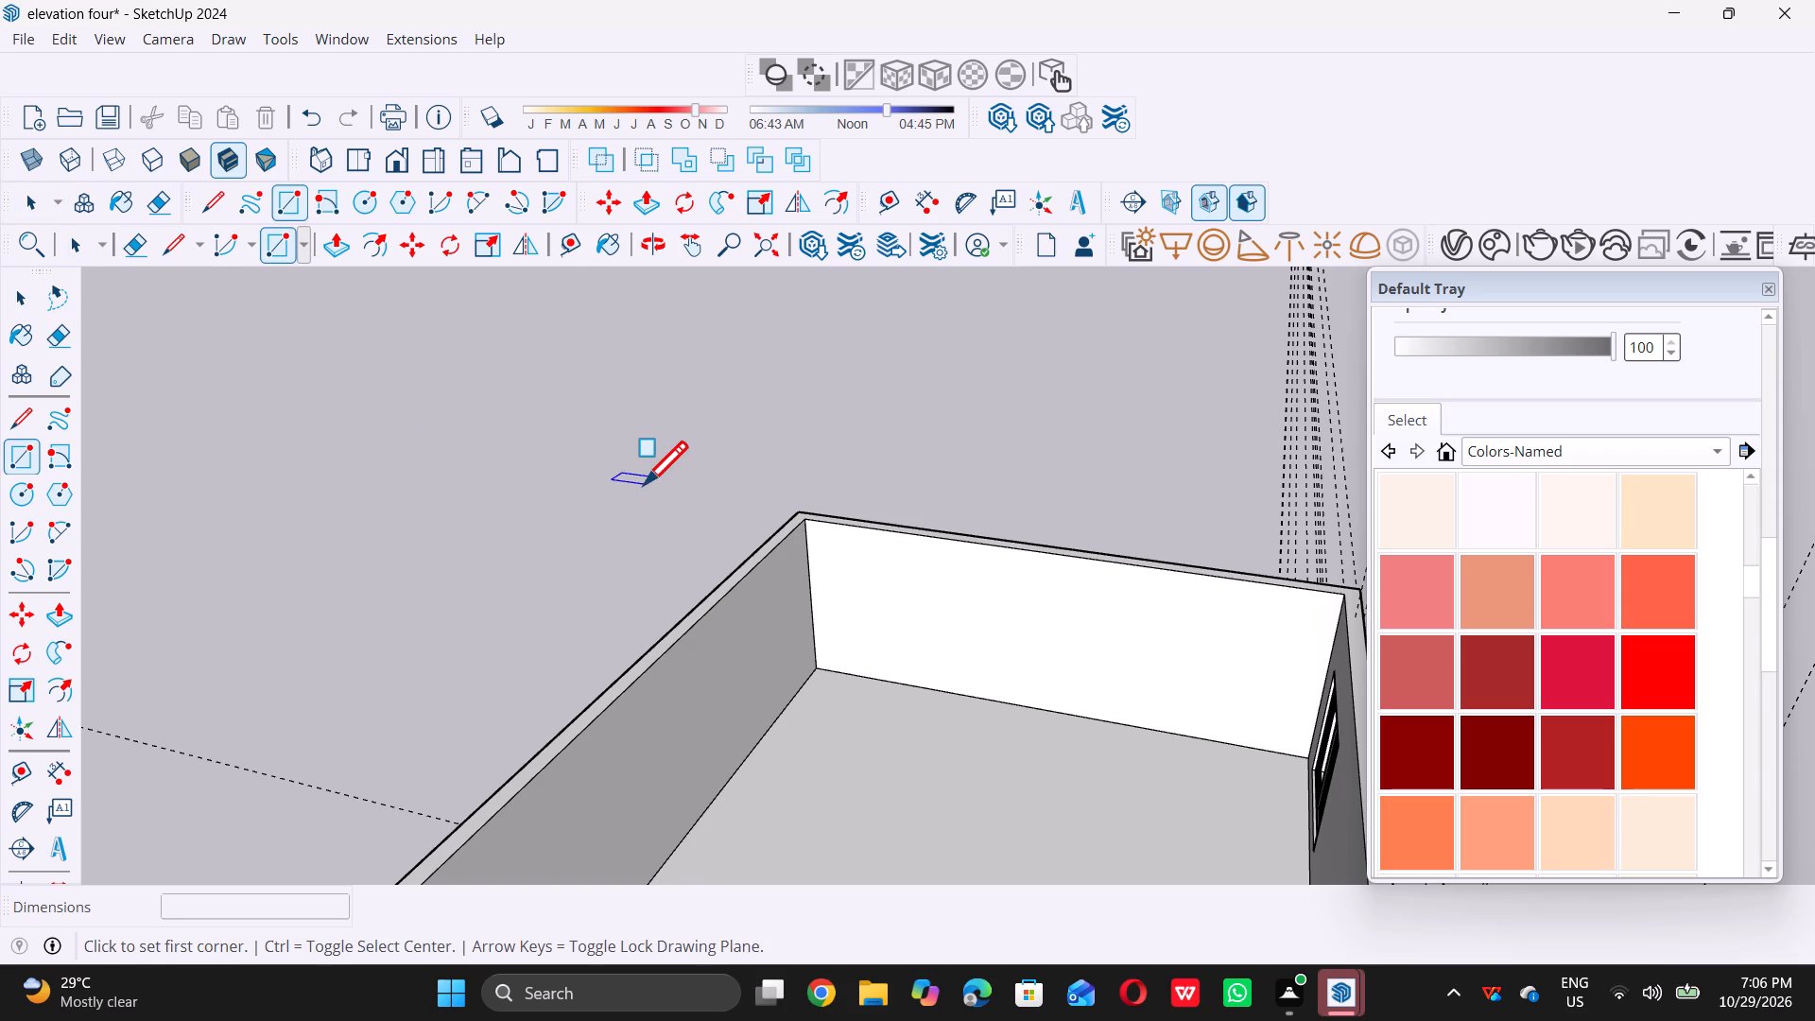
key("space")
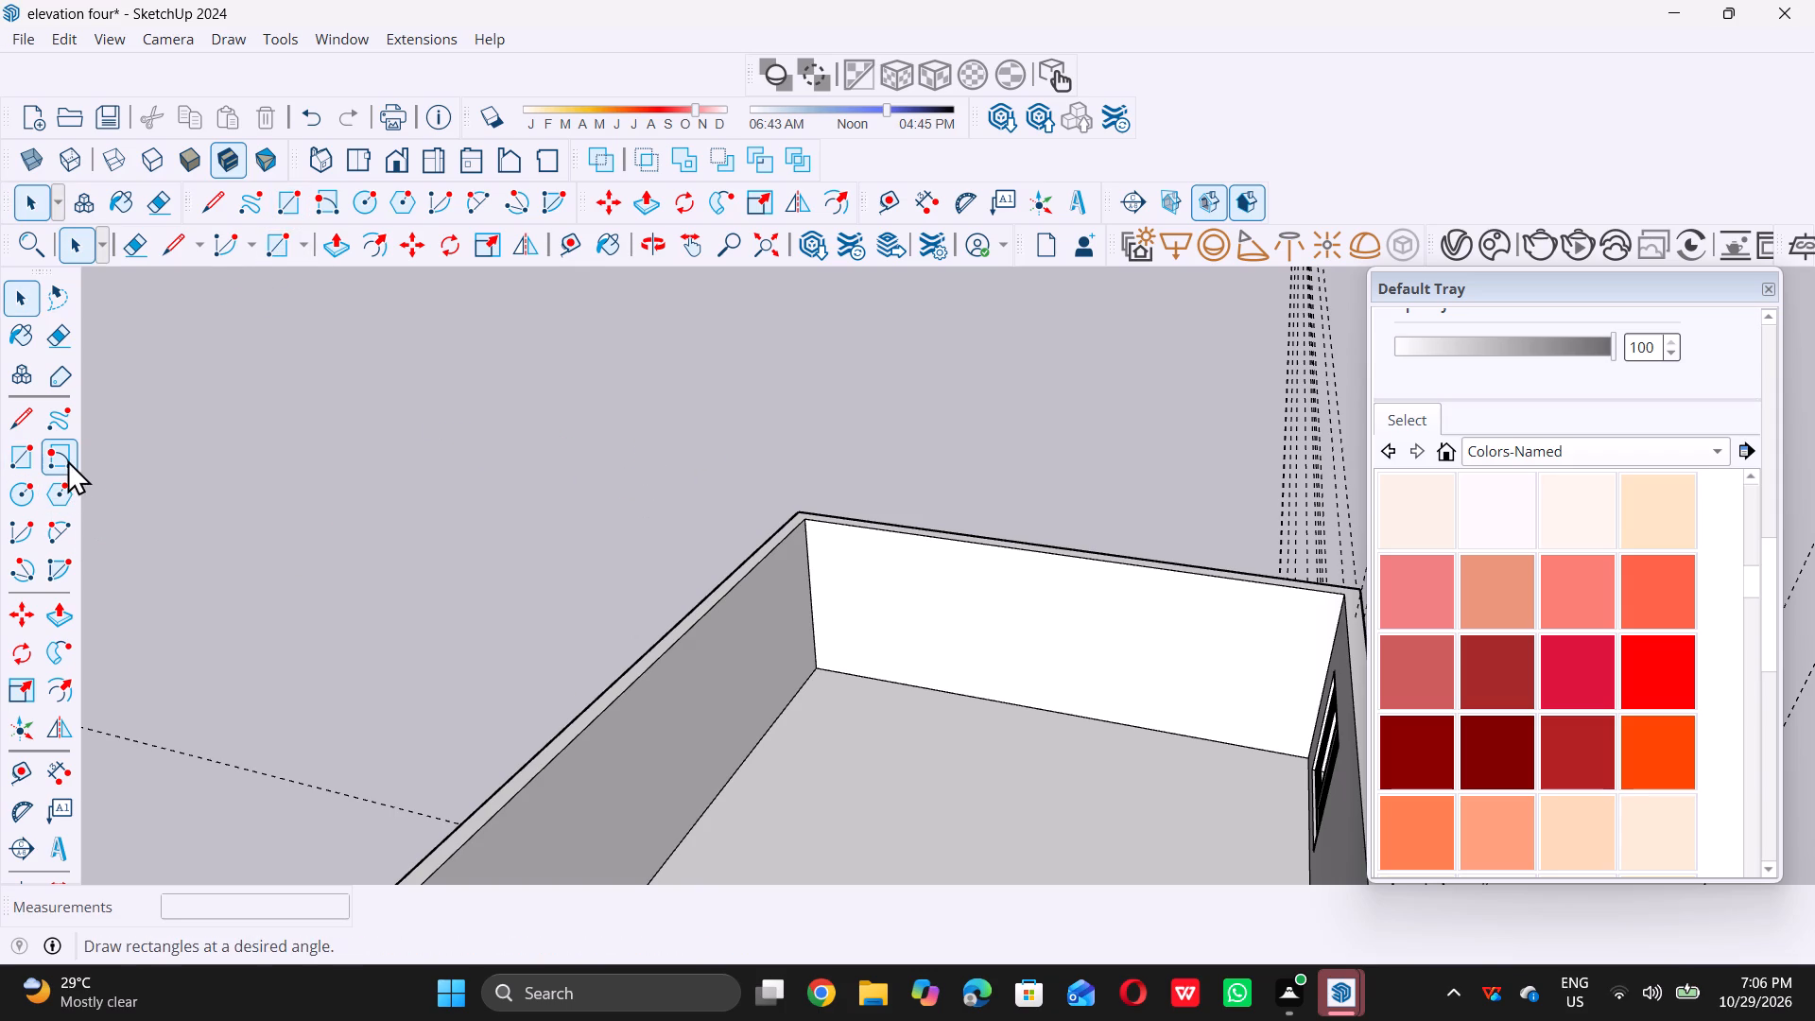
double_click(67, 459)
scroll(775, 506, "up", 1)
scroll(804, 484, "down", 5)
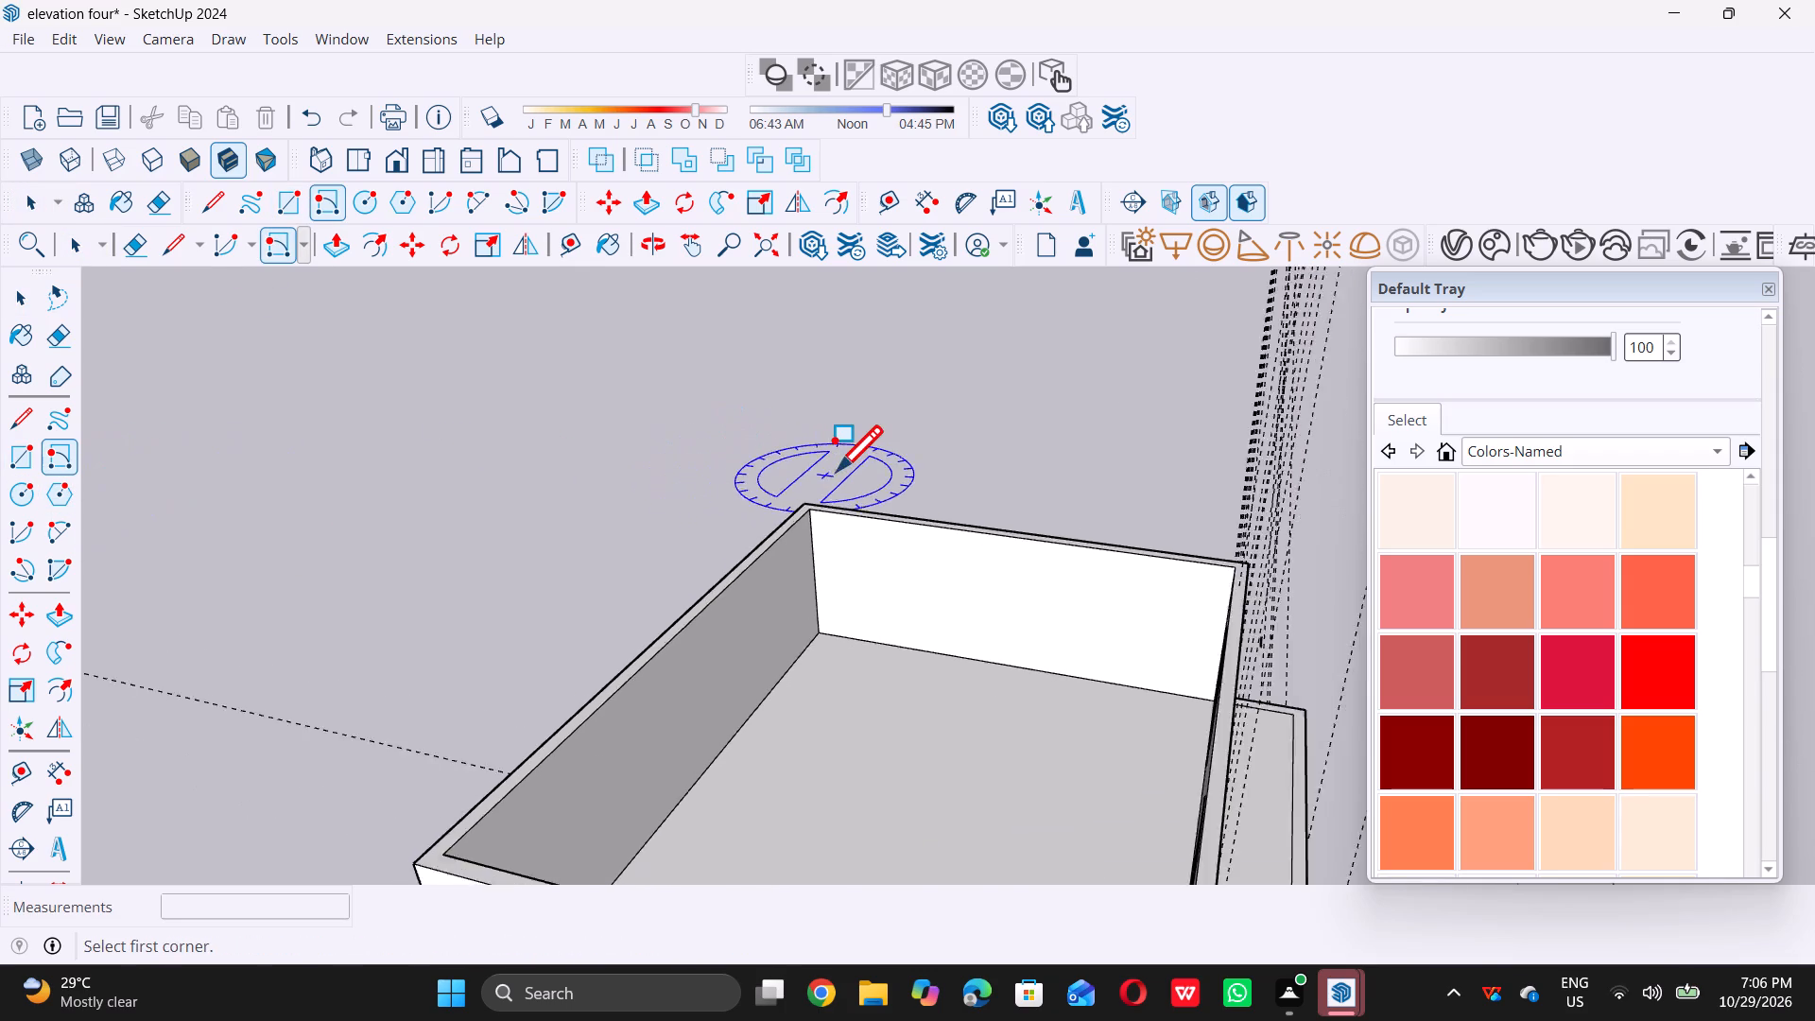
scroll(793, 501, "up", 8)
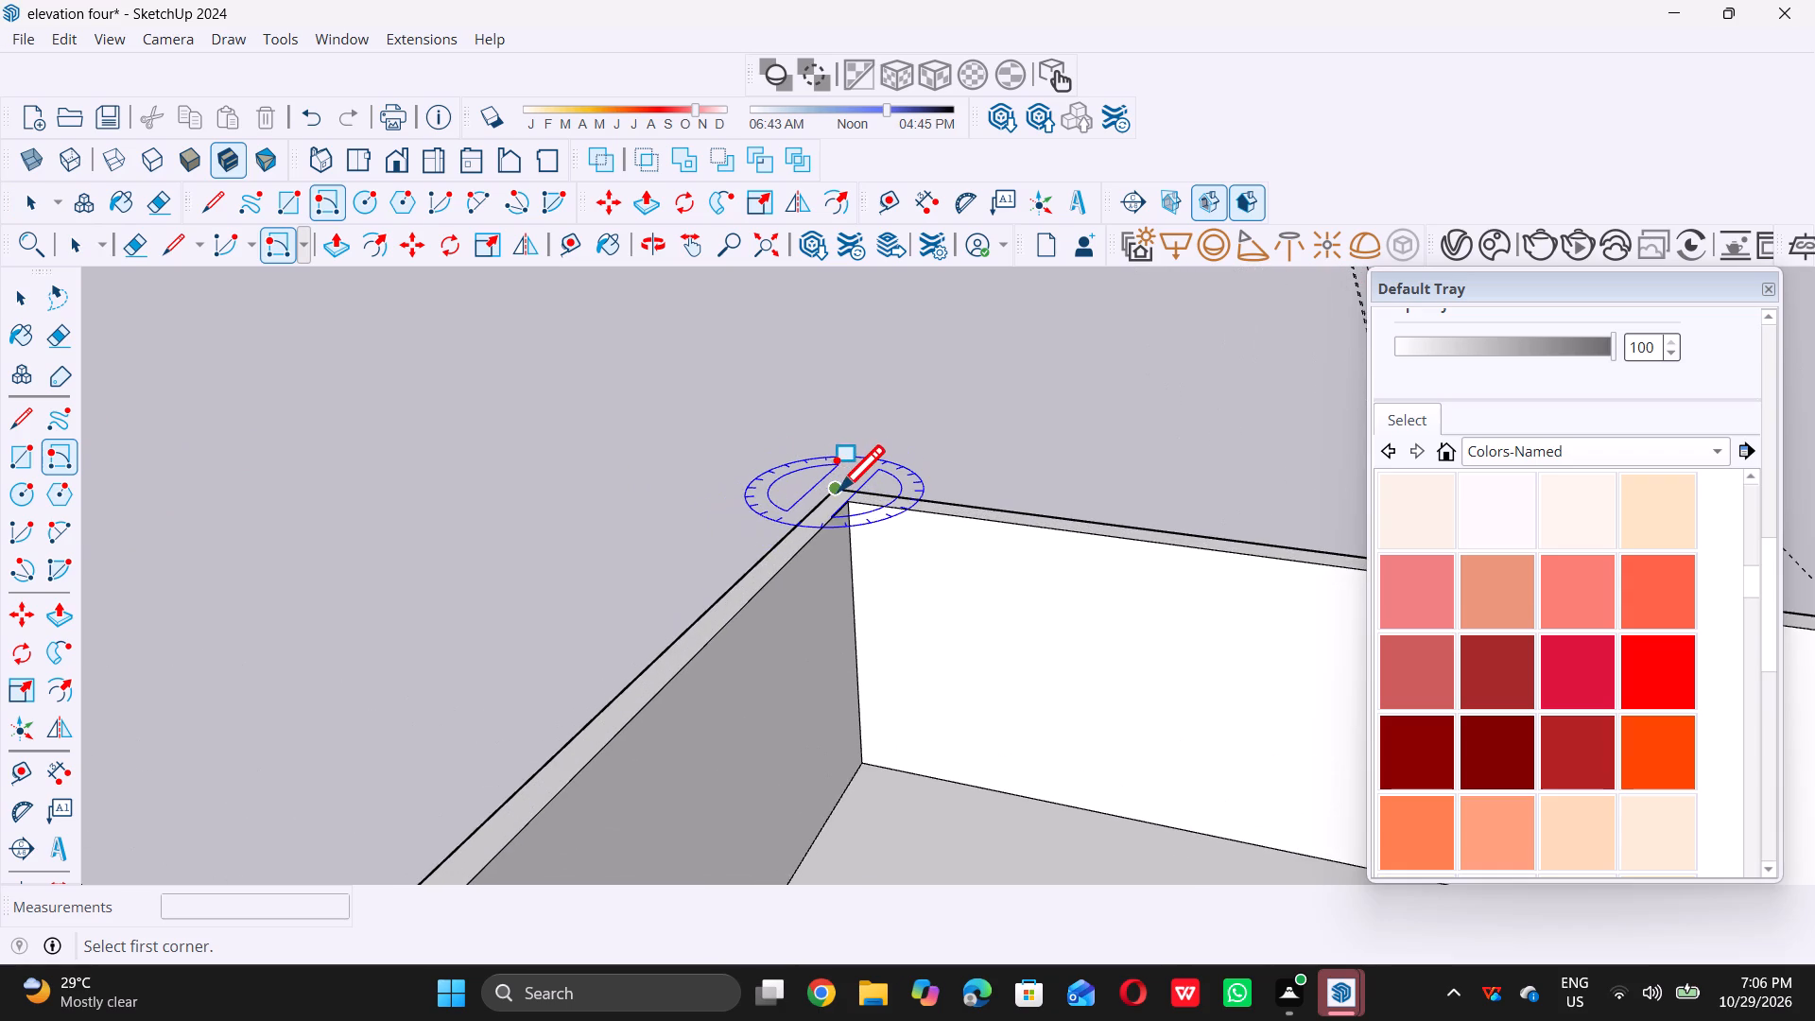
left_click(840, 486)
scroll(840, 486, "down", 13)
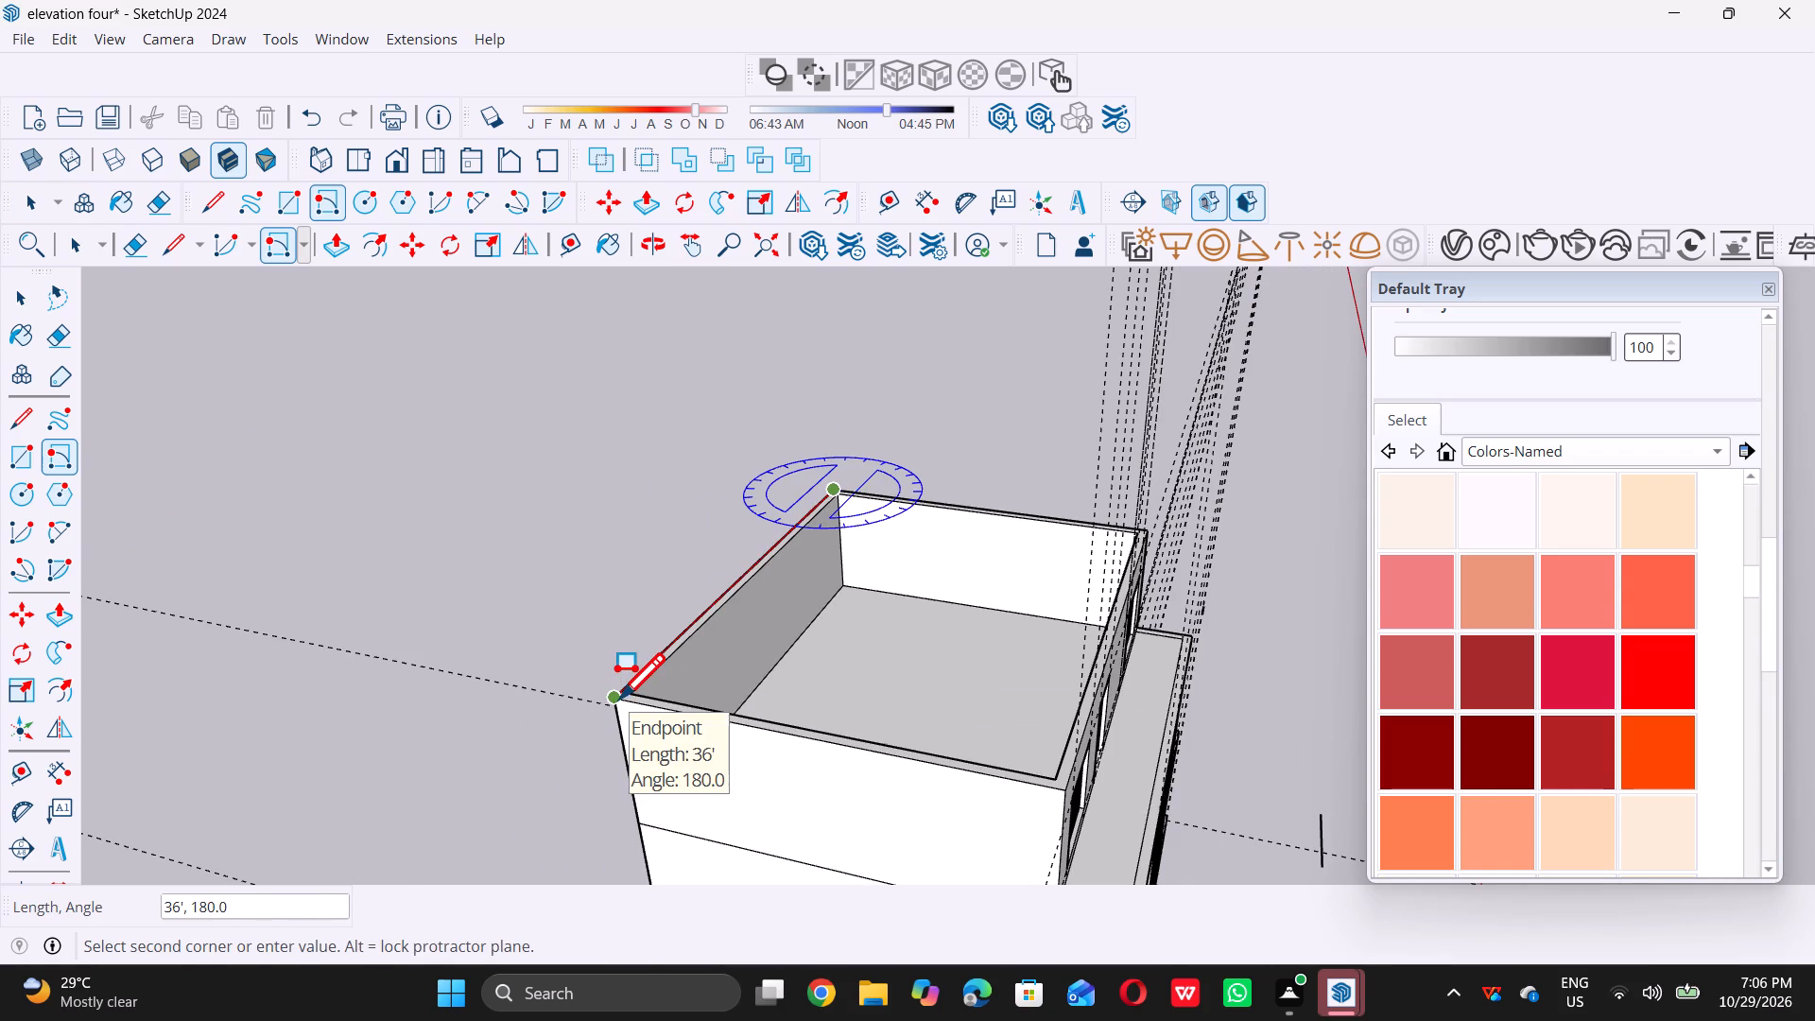
scroll(616, 699, "up", 6)
double_click(610, 695)
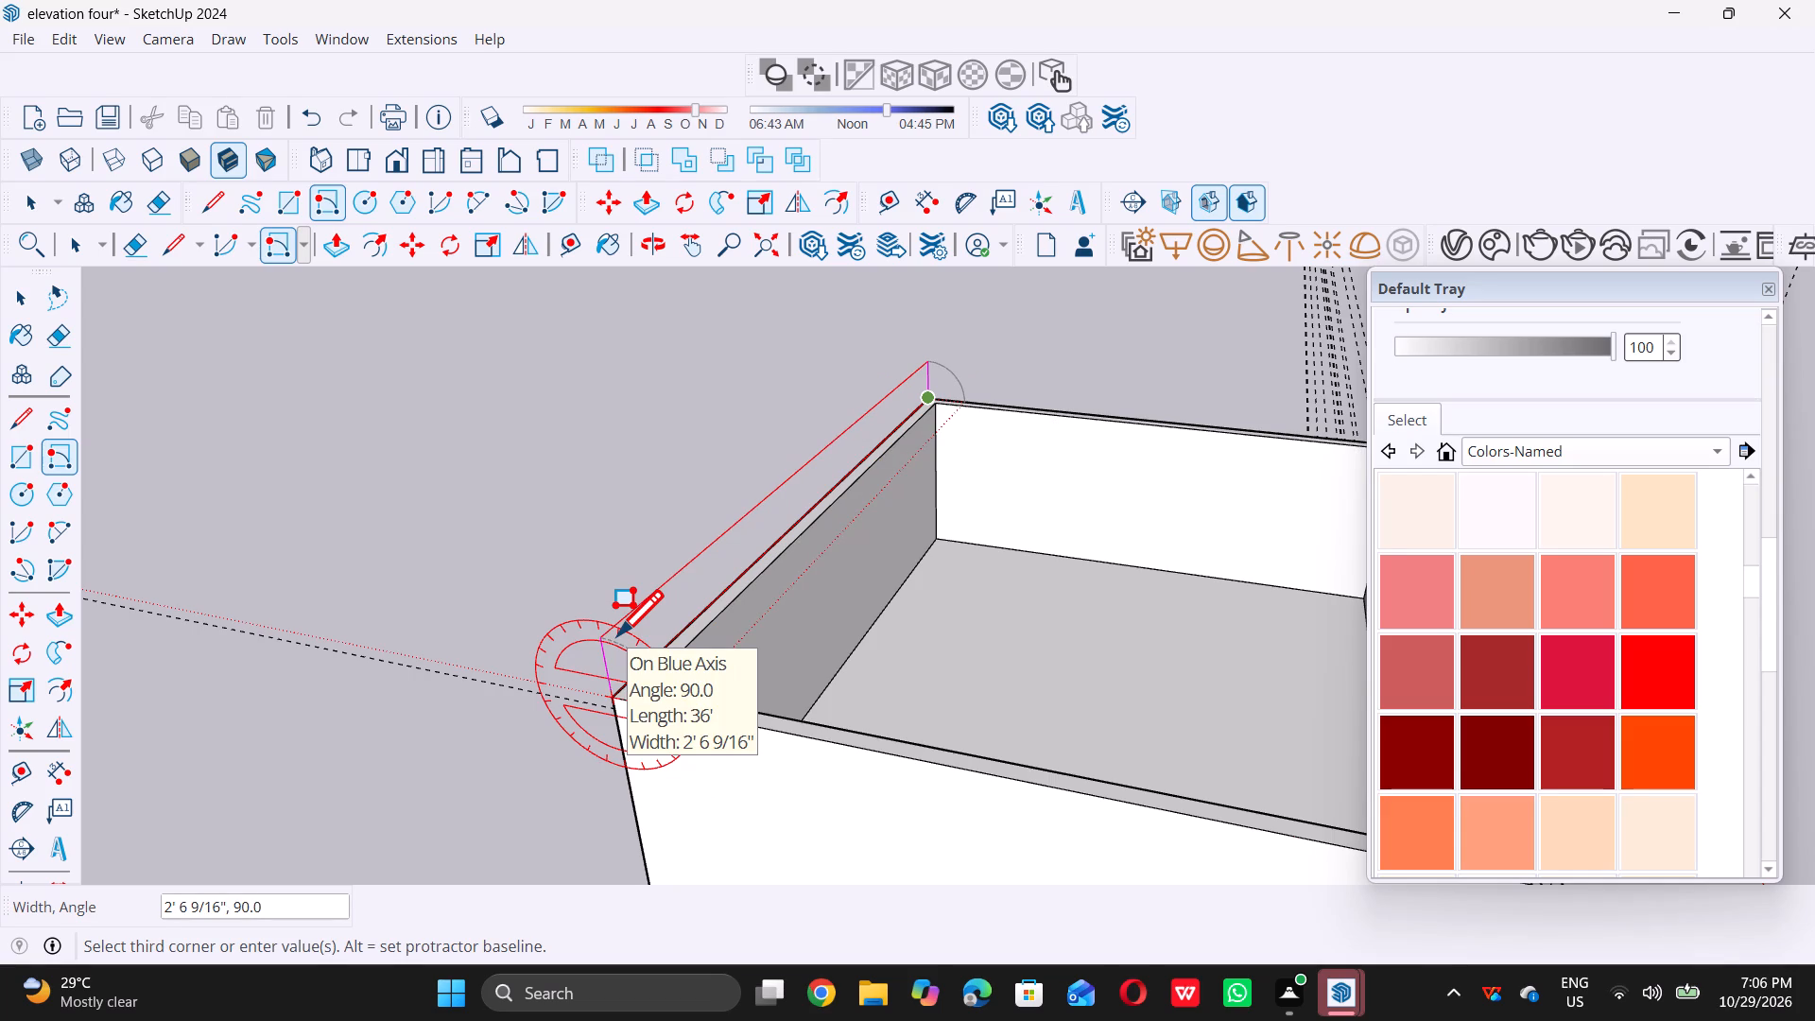
key("9")
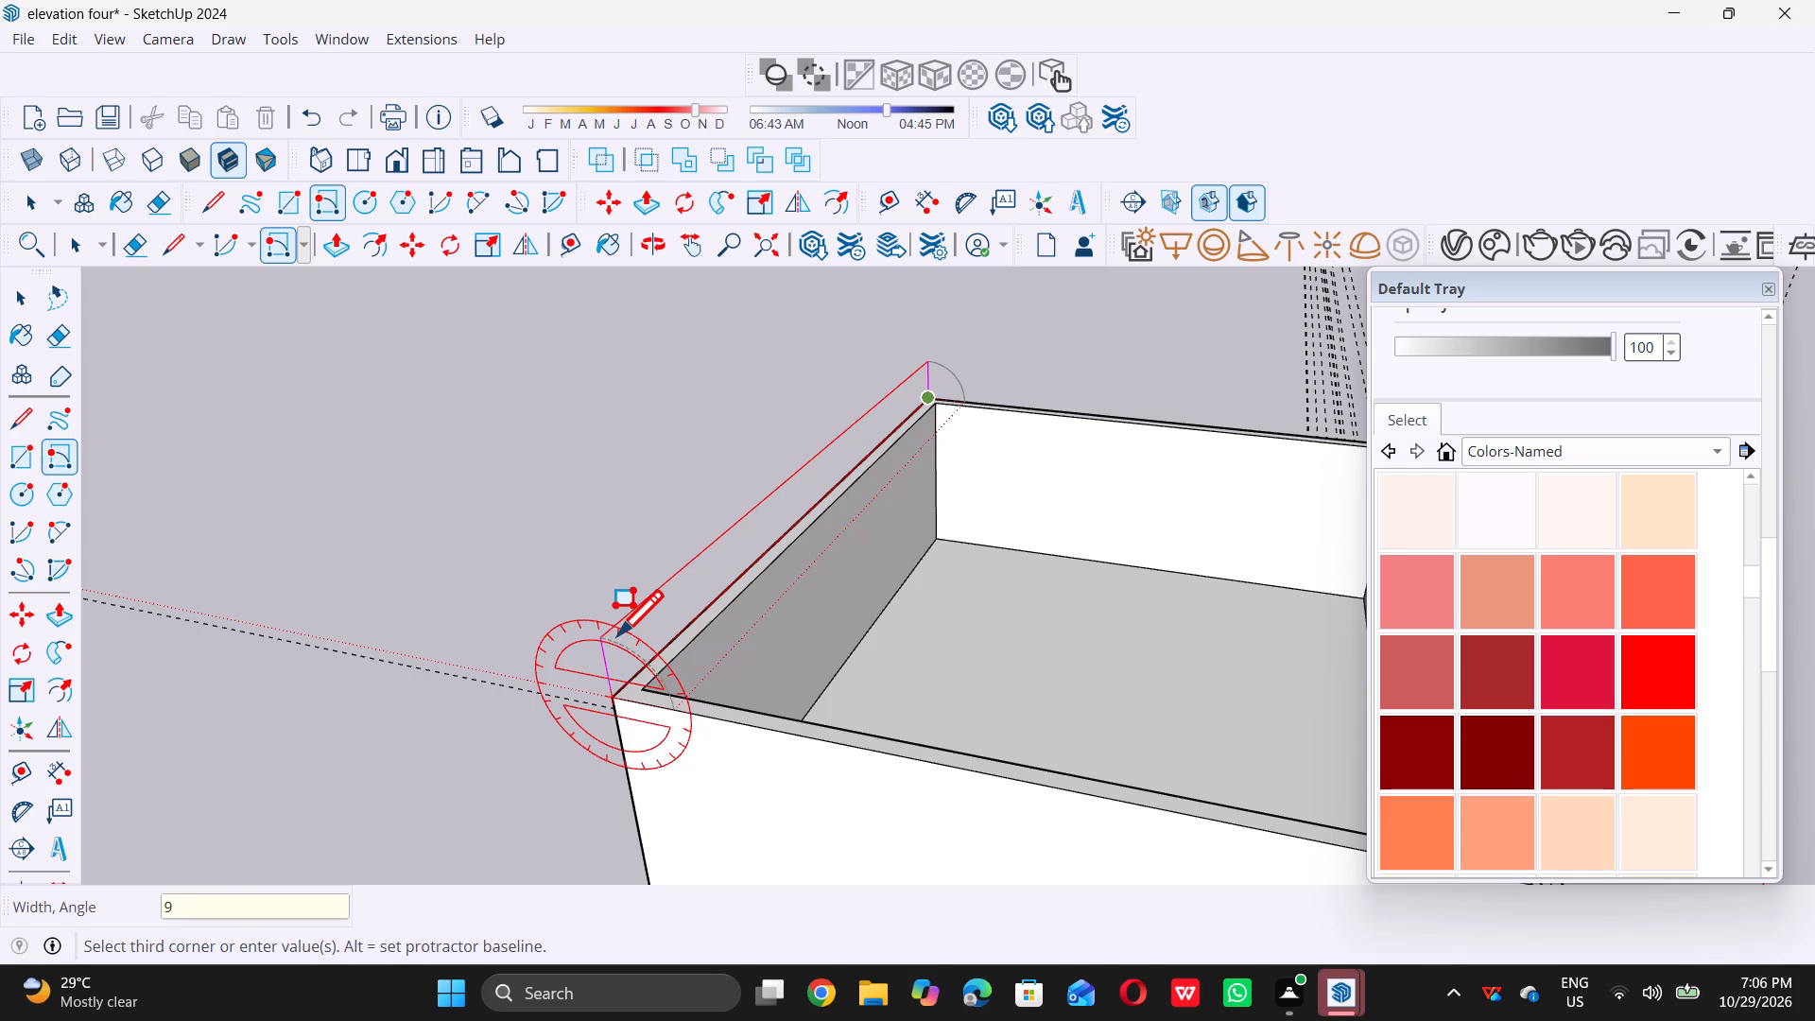
key("shift+quotedbl")
key("Return")
key("space")
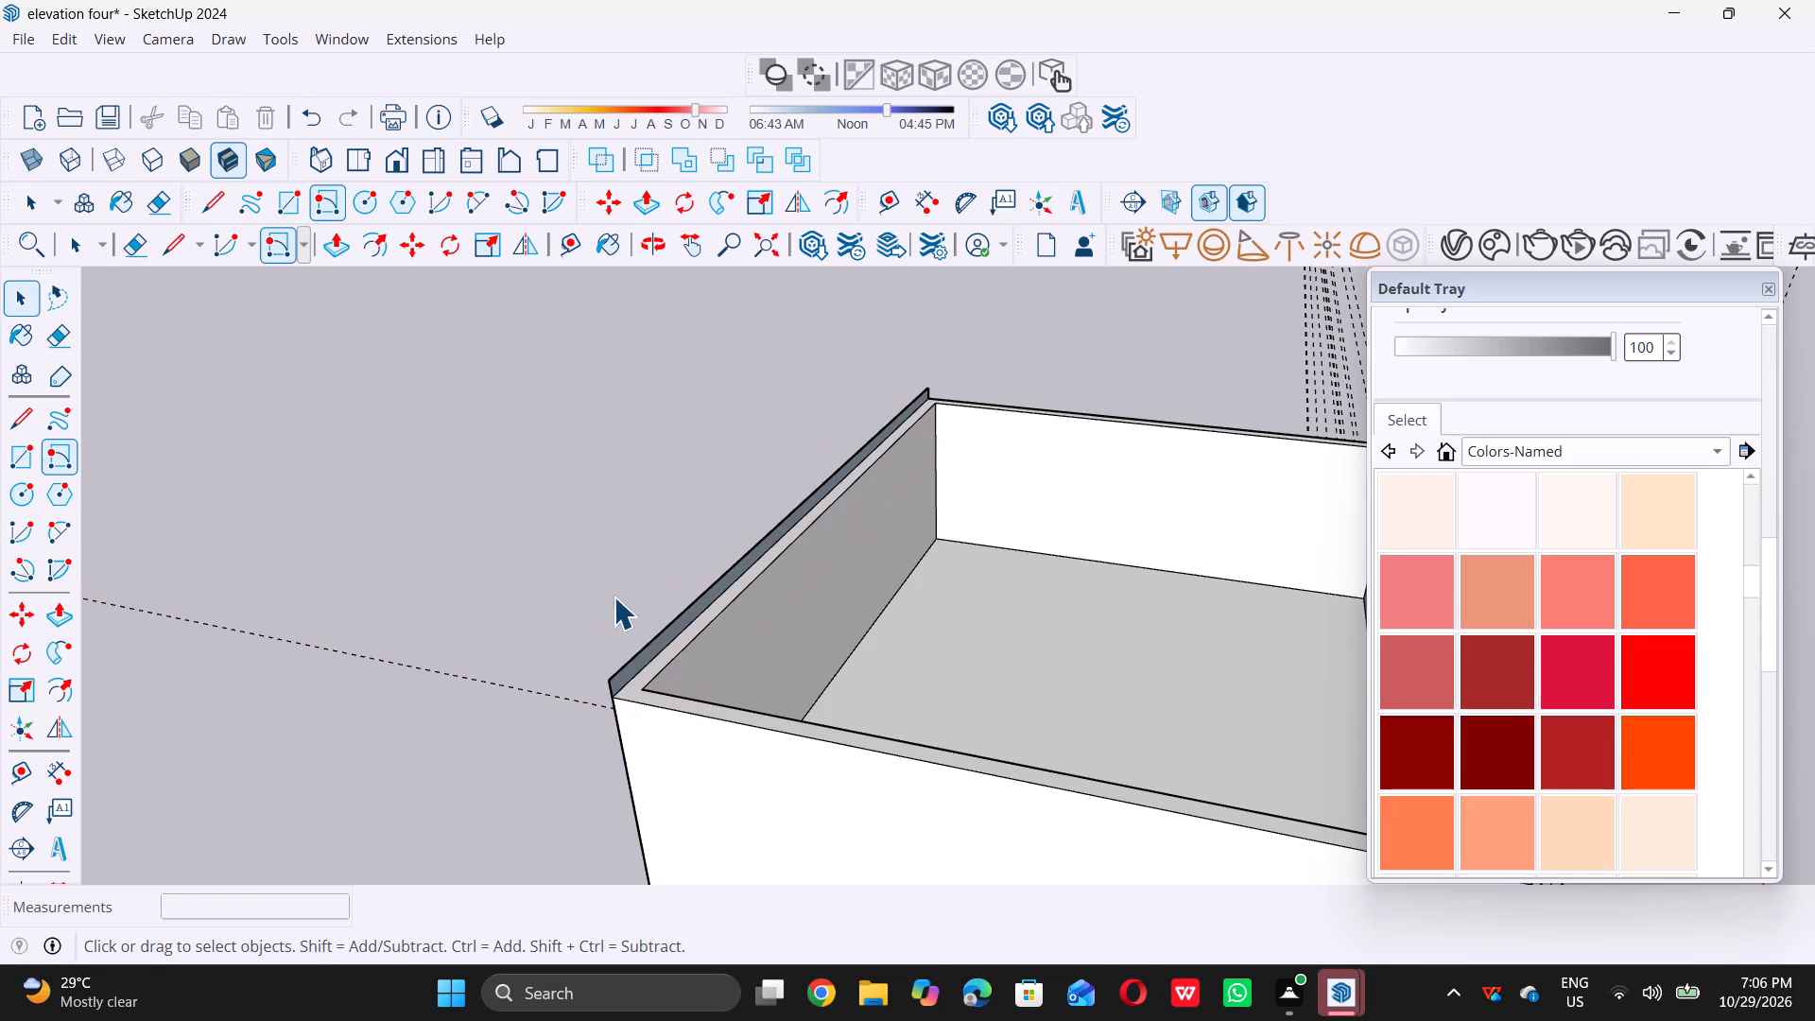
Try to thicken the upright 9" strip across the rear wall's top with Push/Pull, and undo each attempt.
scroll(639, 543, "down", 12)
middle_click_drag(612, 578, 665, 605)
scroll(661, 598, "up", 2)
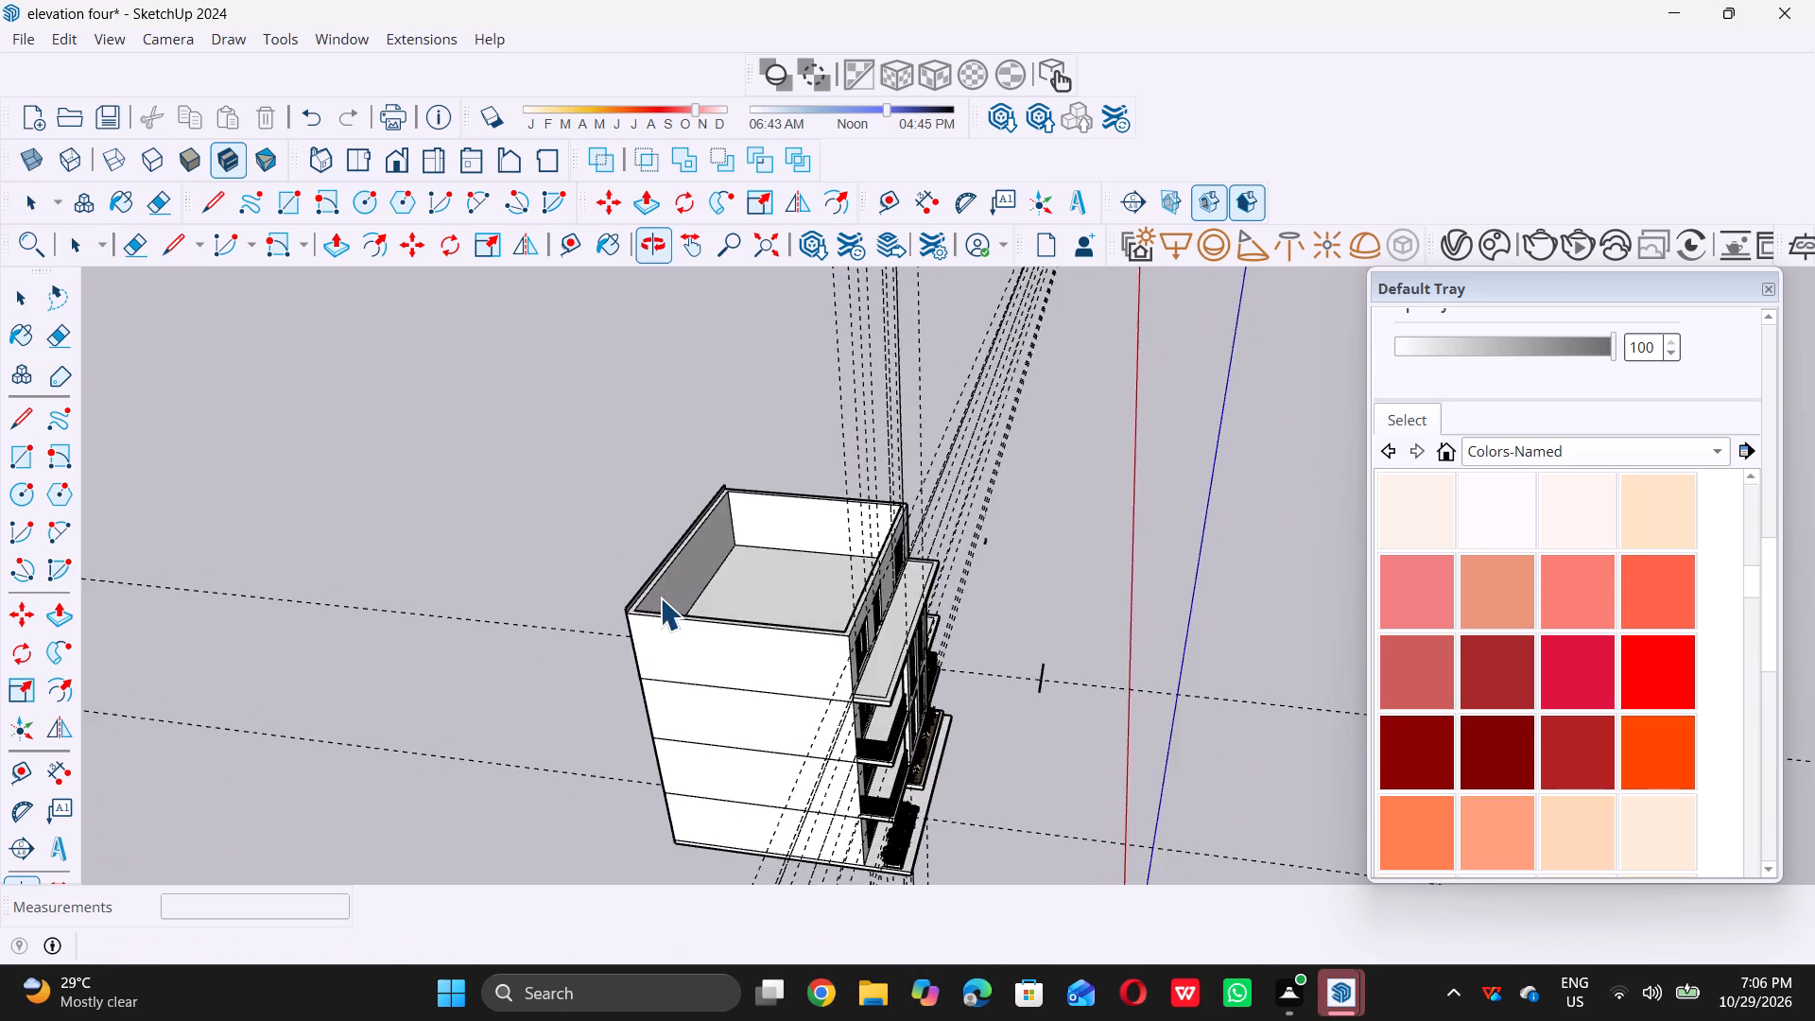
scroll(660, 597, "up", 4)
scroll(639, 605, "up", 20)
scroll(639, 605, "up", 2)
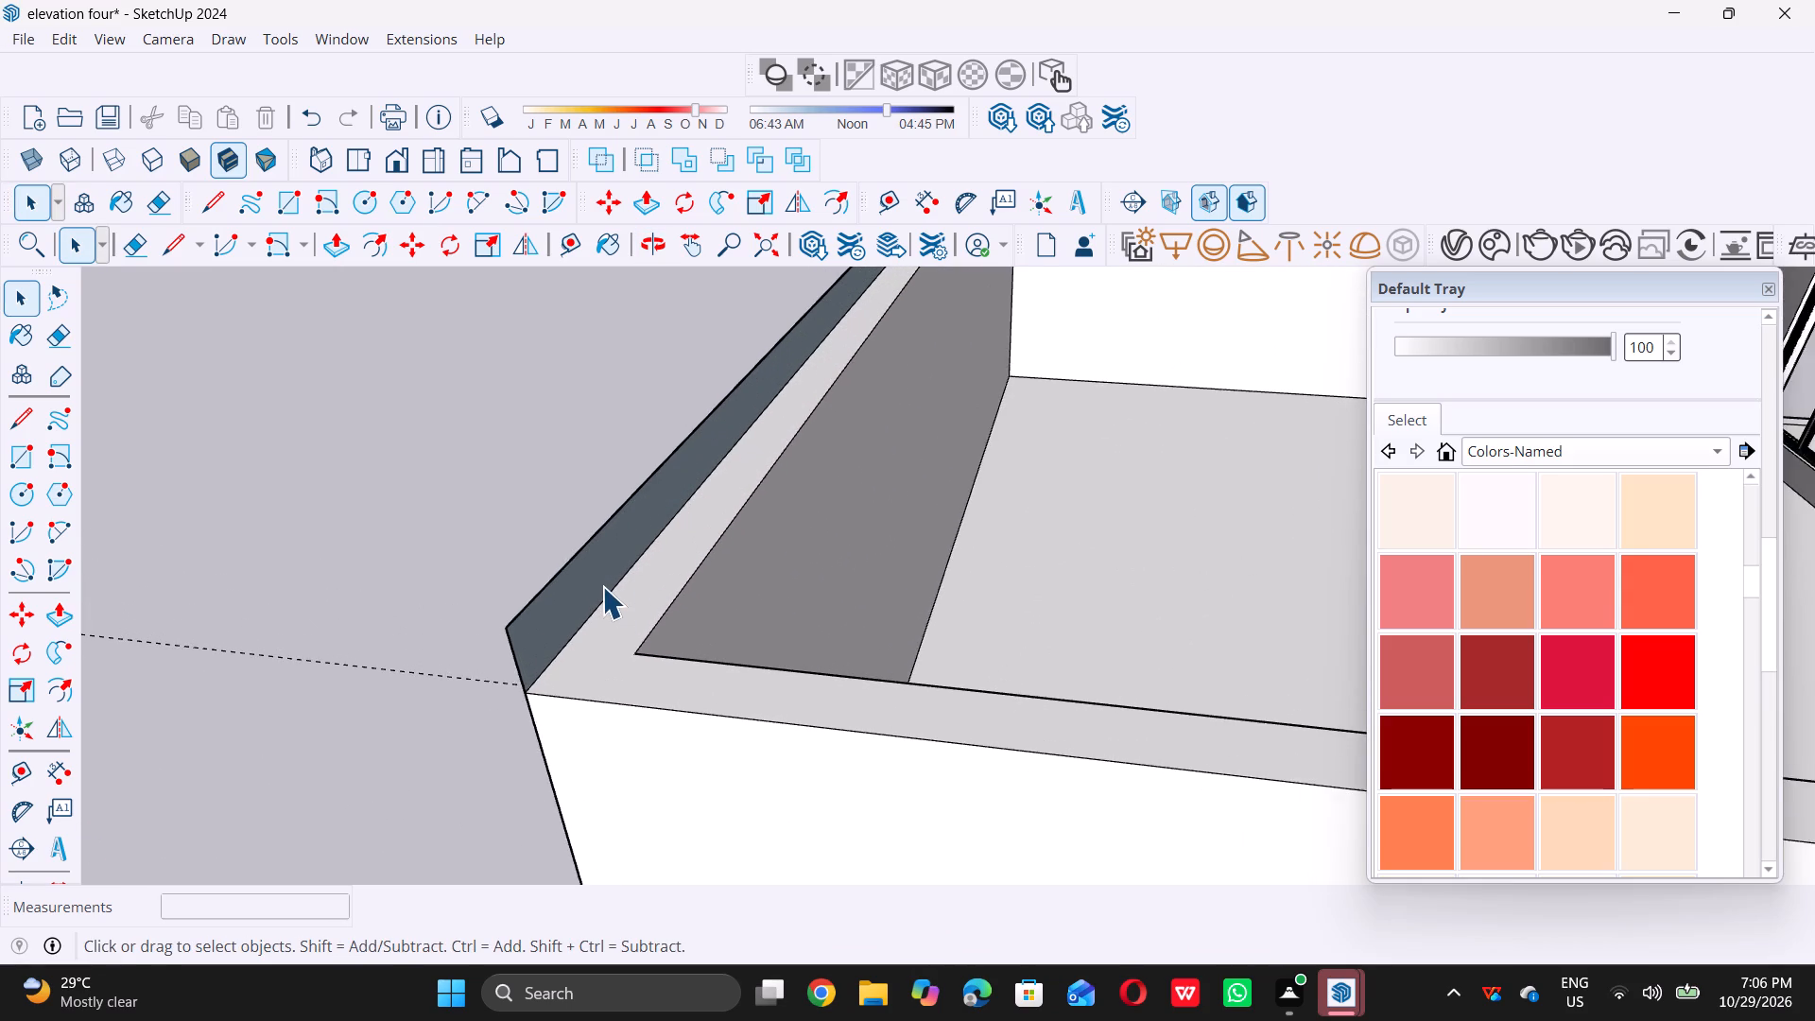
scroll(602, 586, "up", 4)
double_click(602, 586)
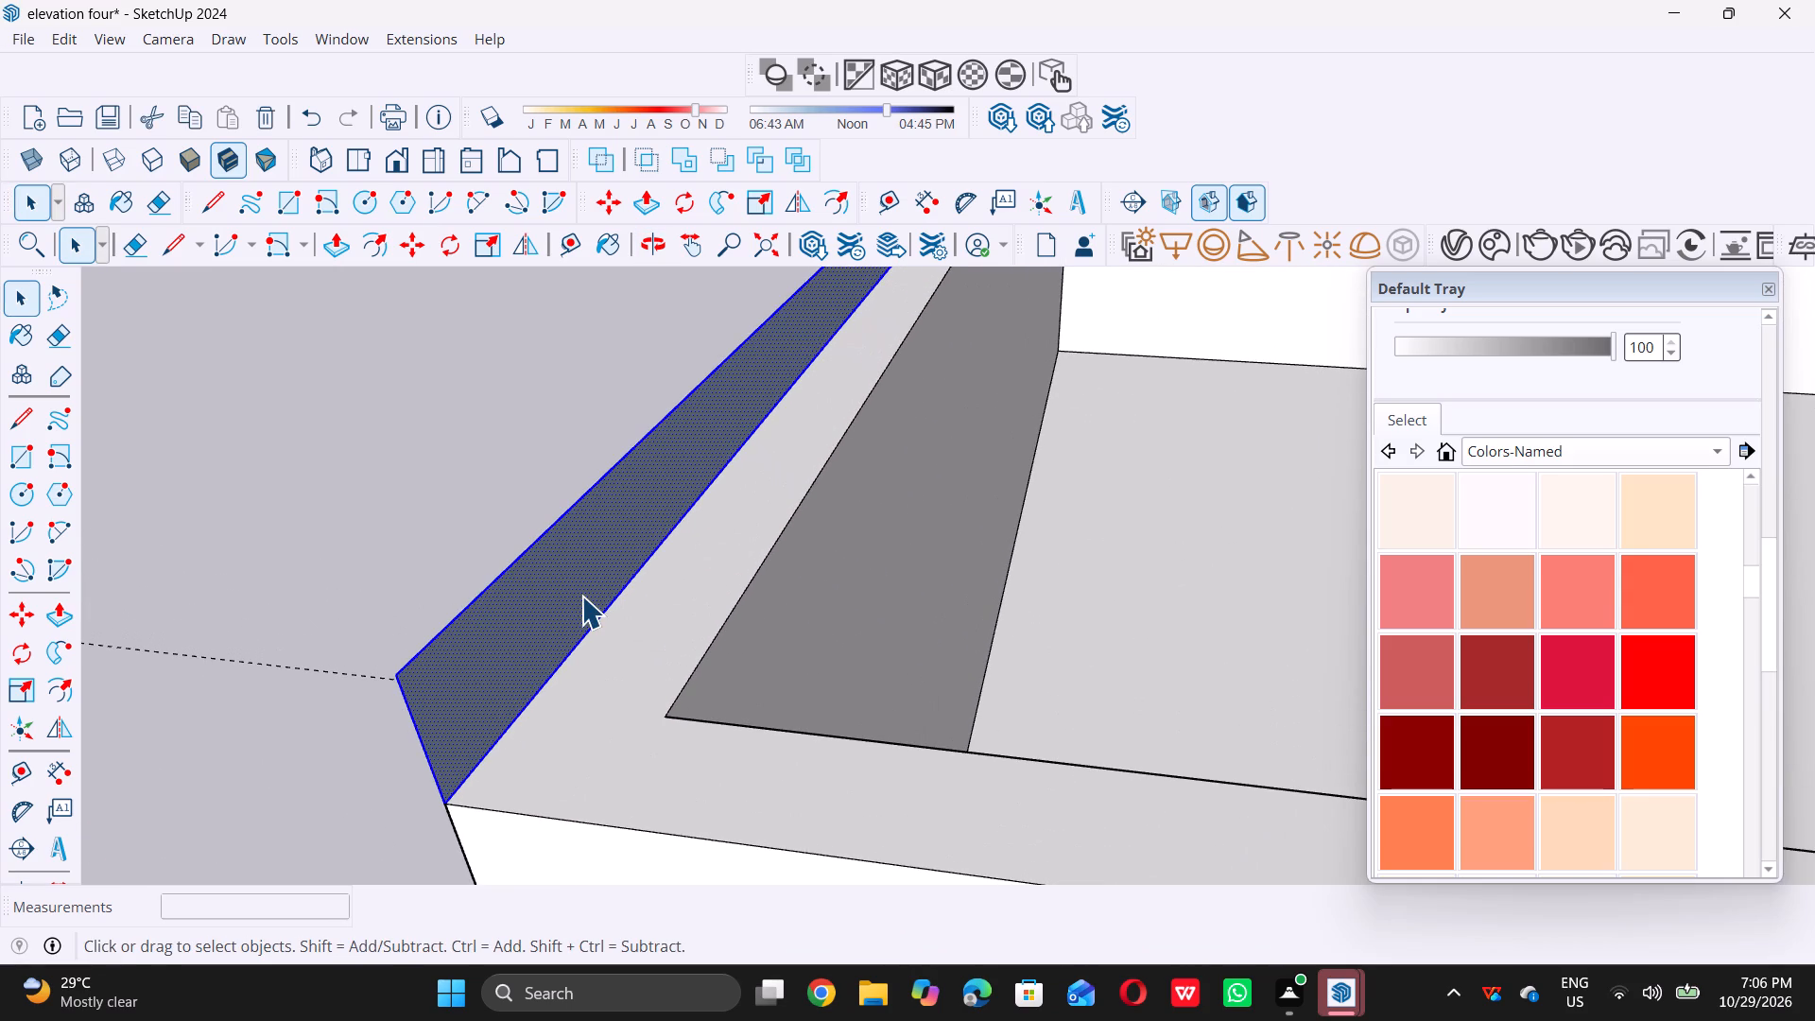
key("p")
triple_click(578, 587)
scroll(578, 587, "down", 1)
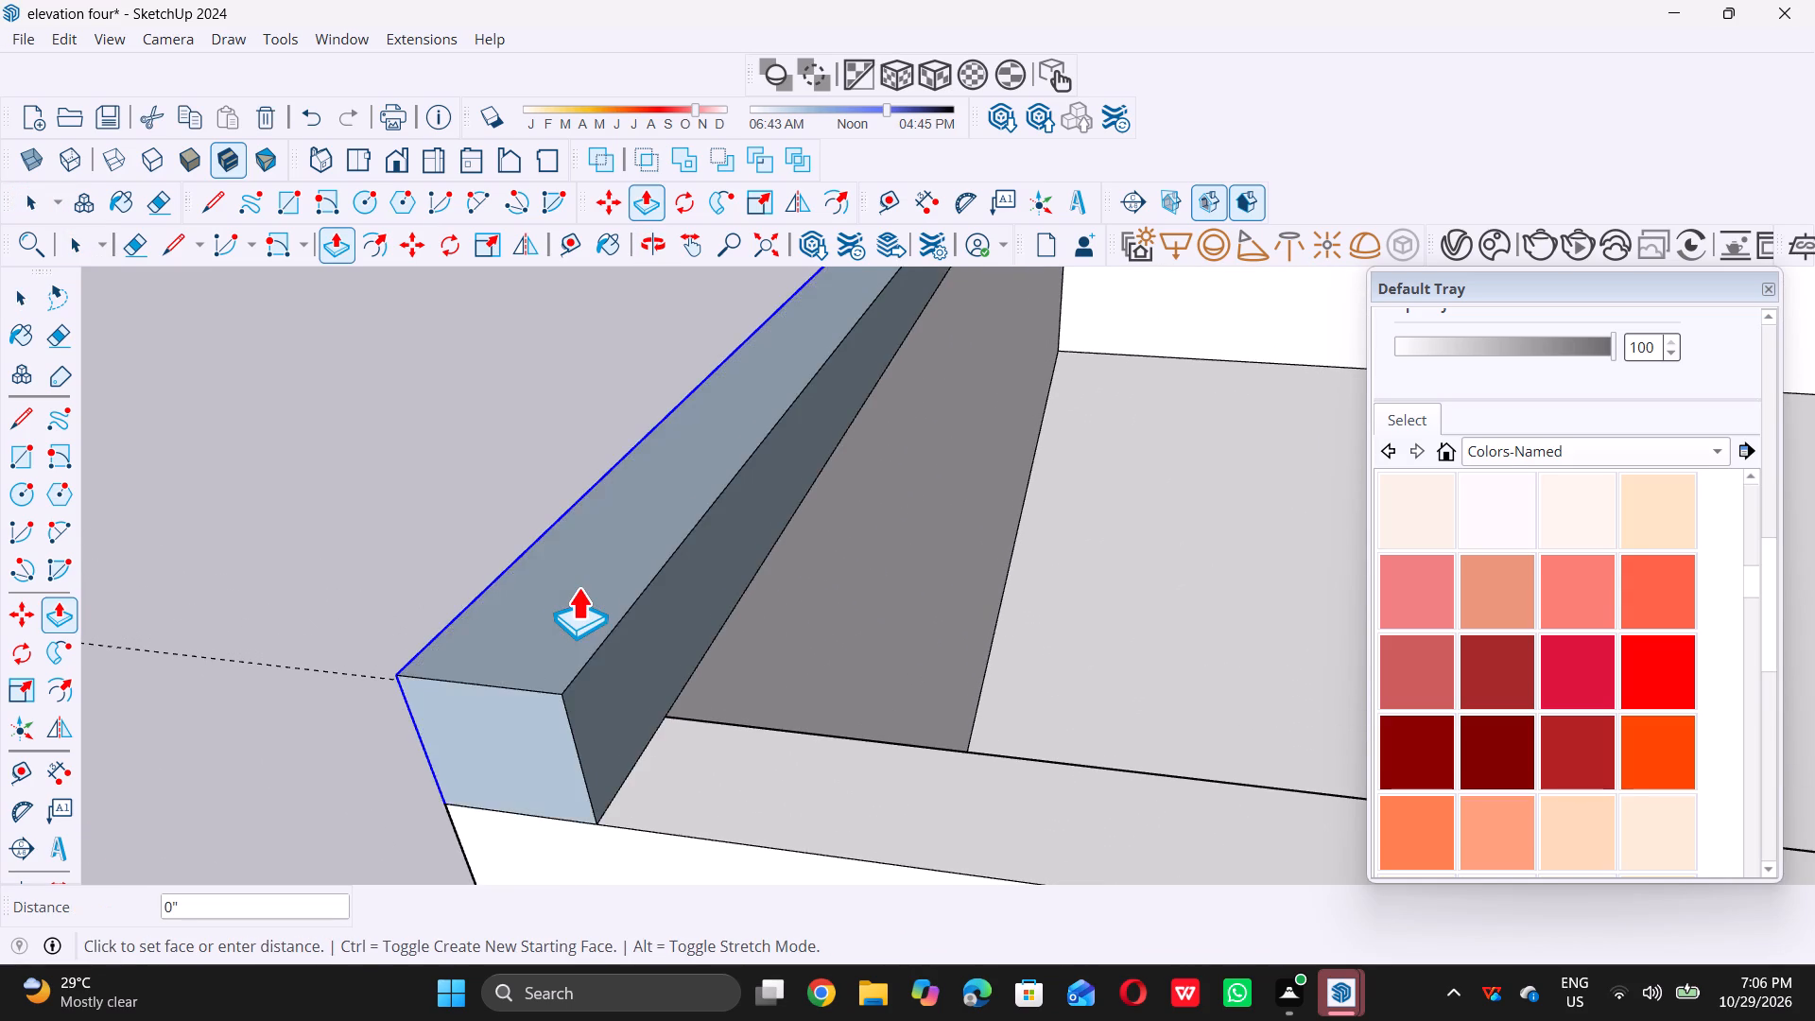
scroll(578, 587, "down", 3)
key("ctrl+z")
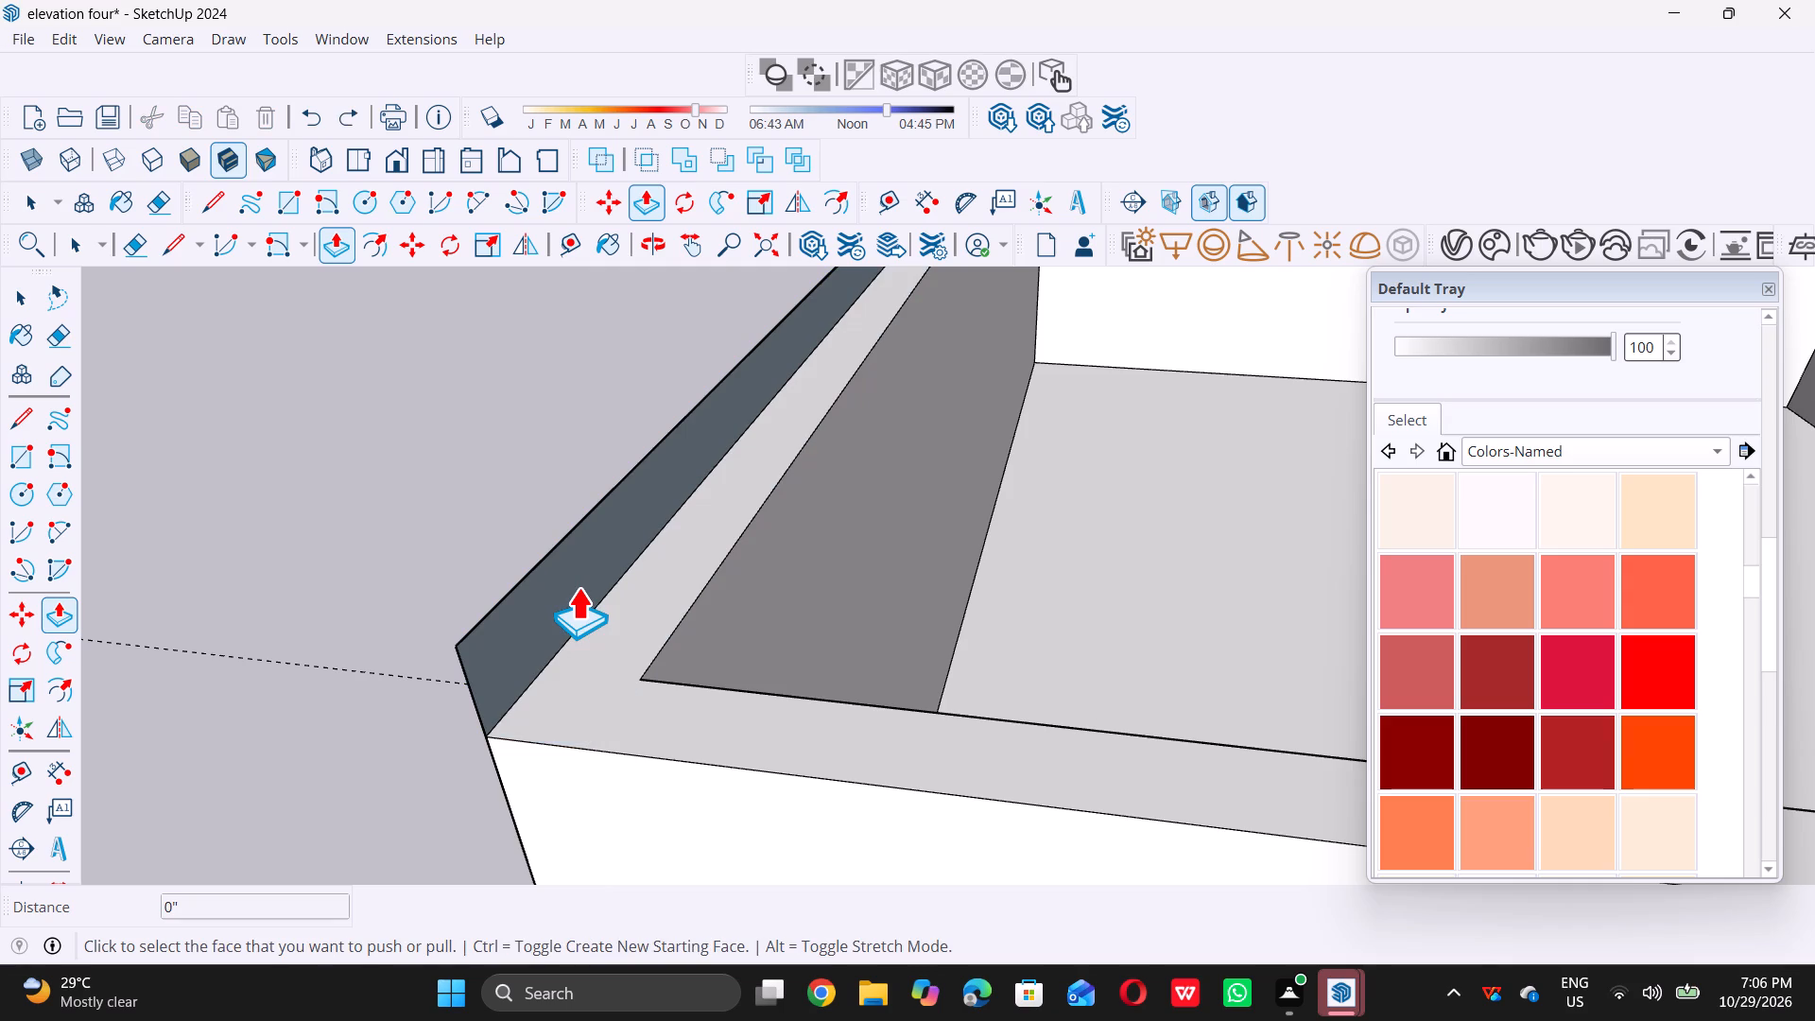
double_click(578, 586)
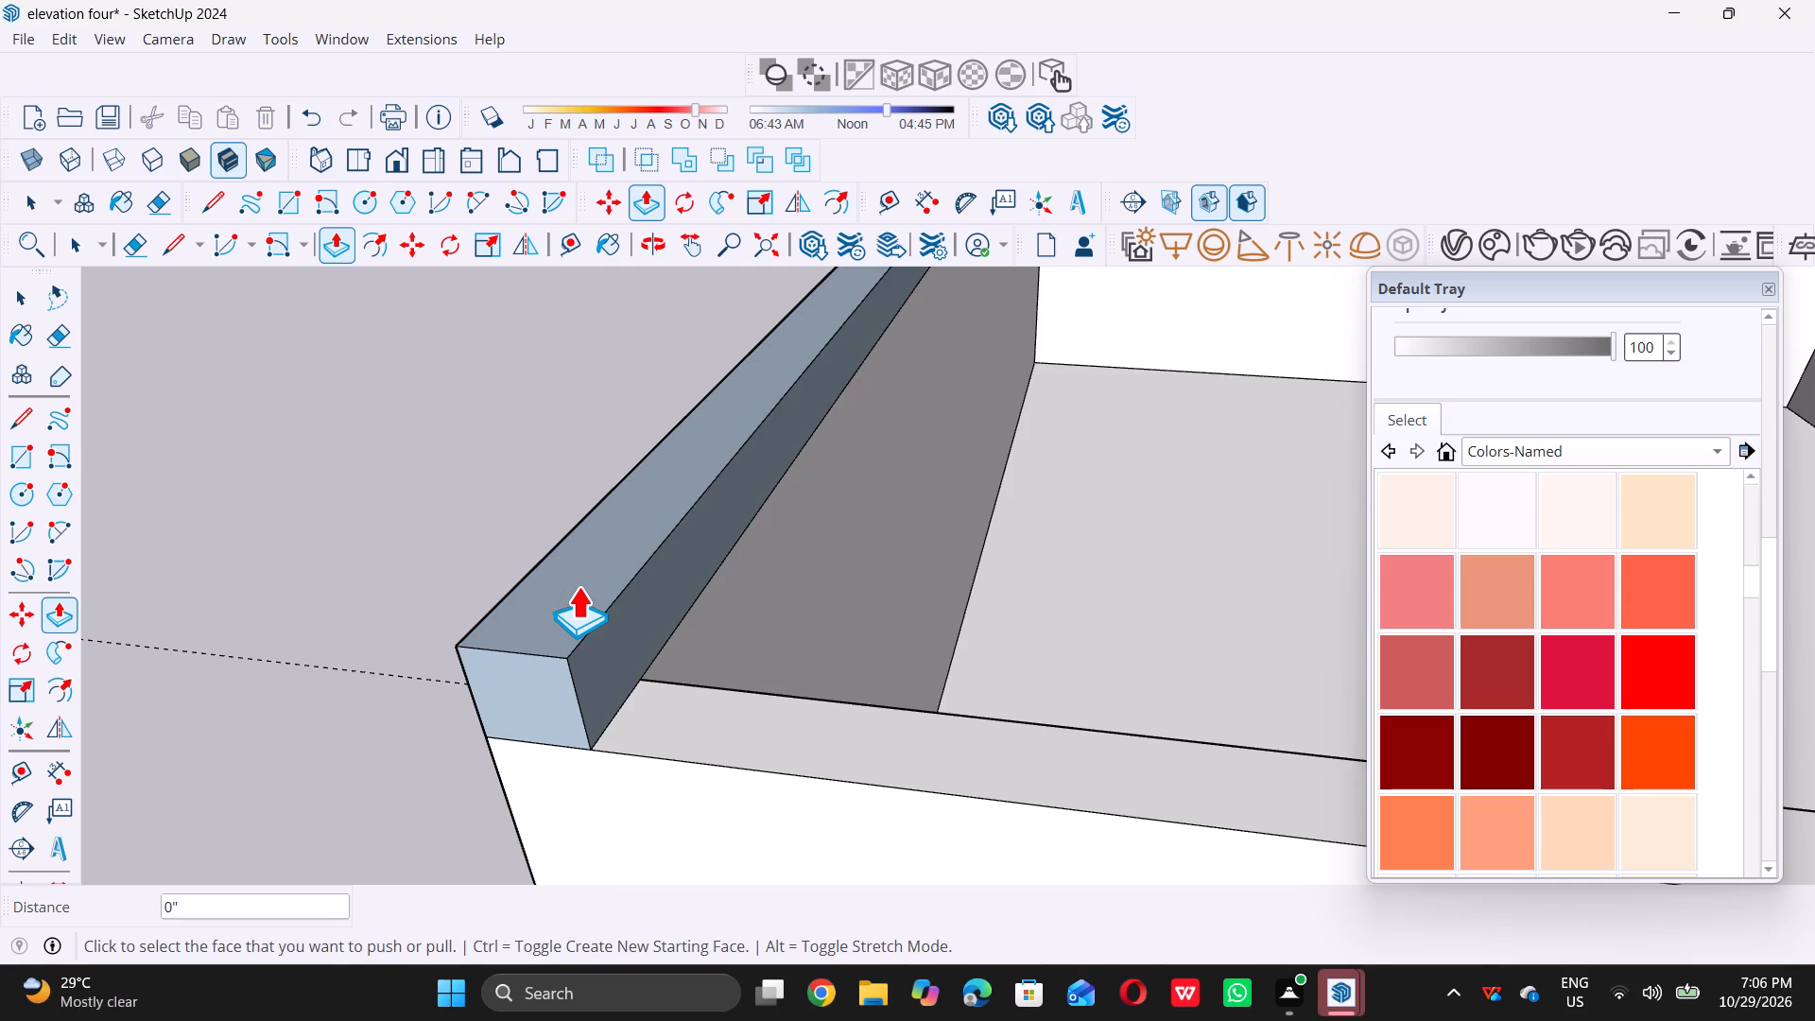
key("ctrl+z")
Extrude the upright 9" strip with Push/Pull across the full thickness of the rear wall, and leave the tool.
triple_click(571, 586)
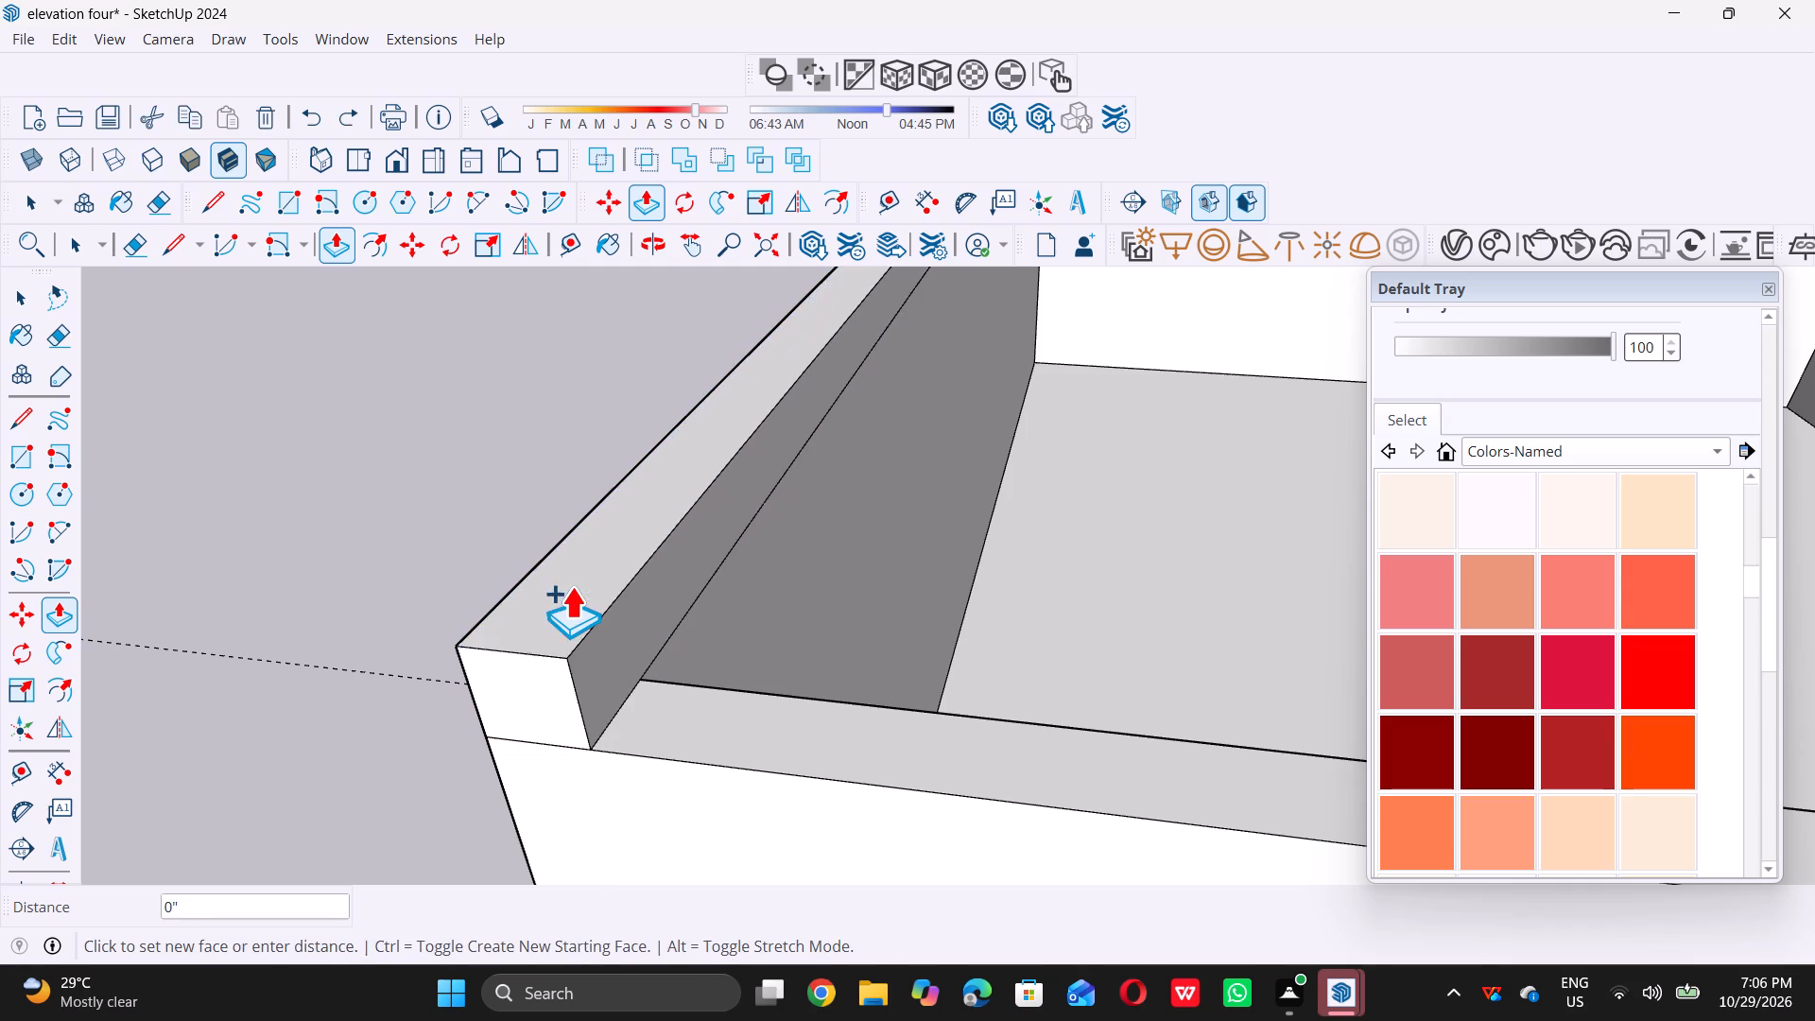
key("space")
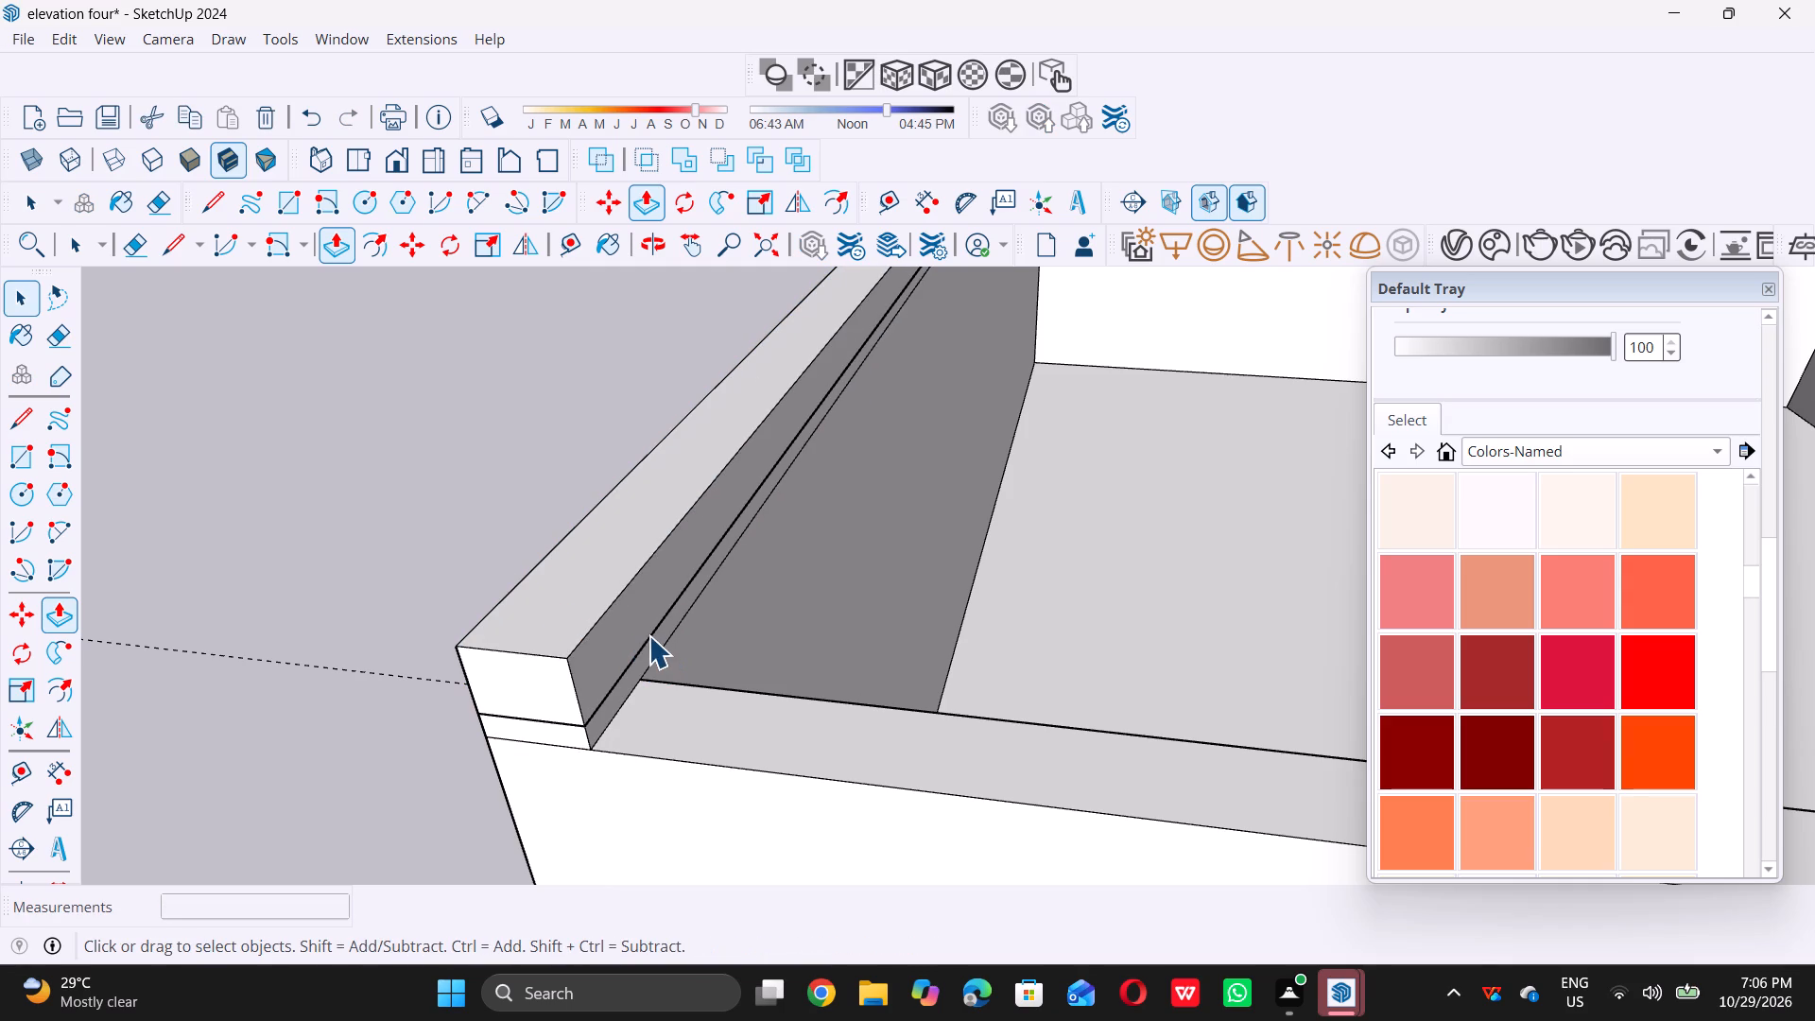
triple_click(644, 632)
triple_click(228, 537)
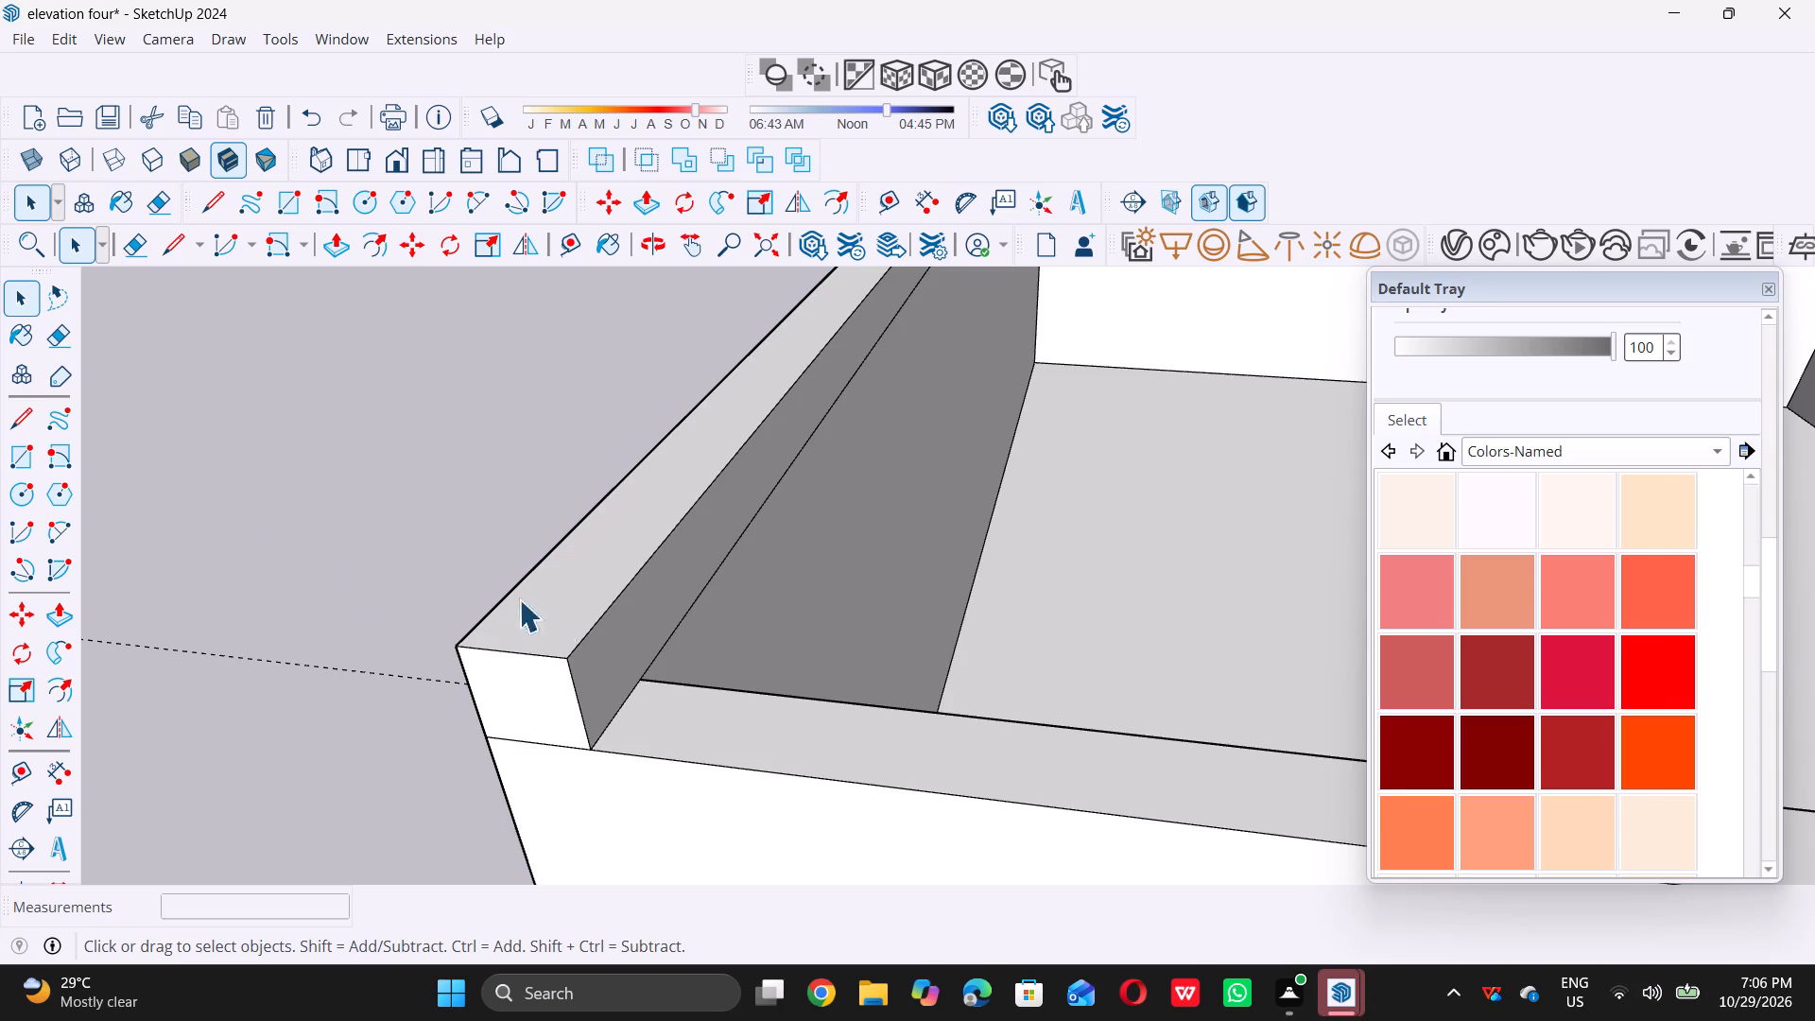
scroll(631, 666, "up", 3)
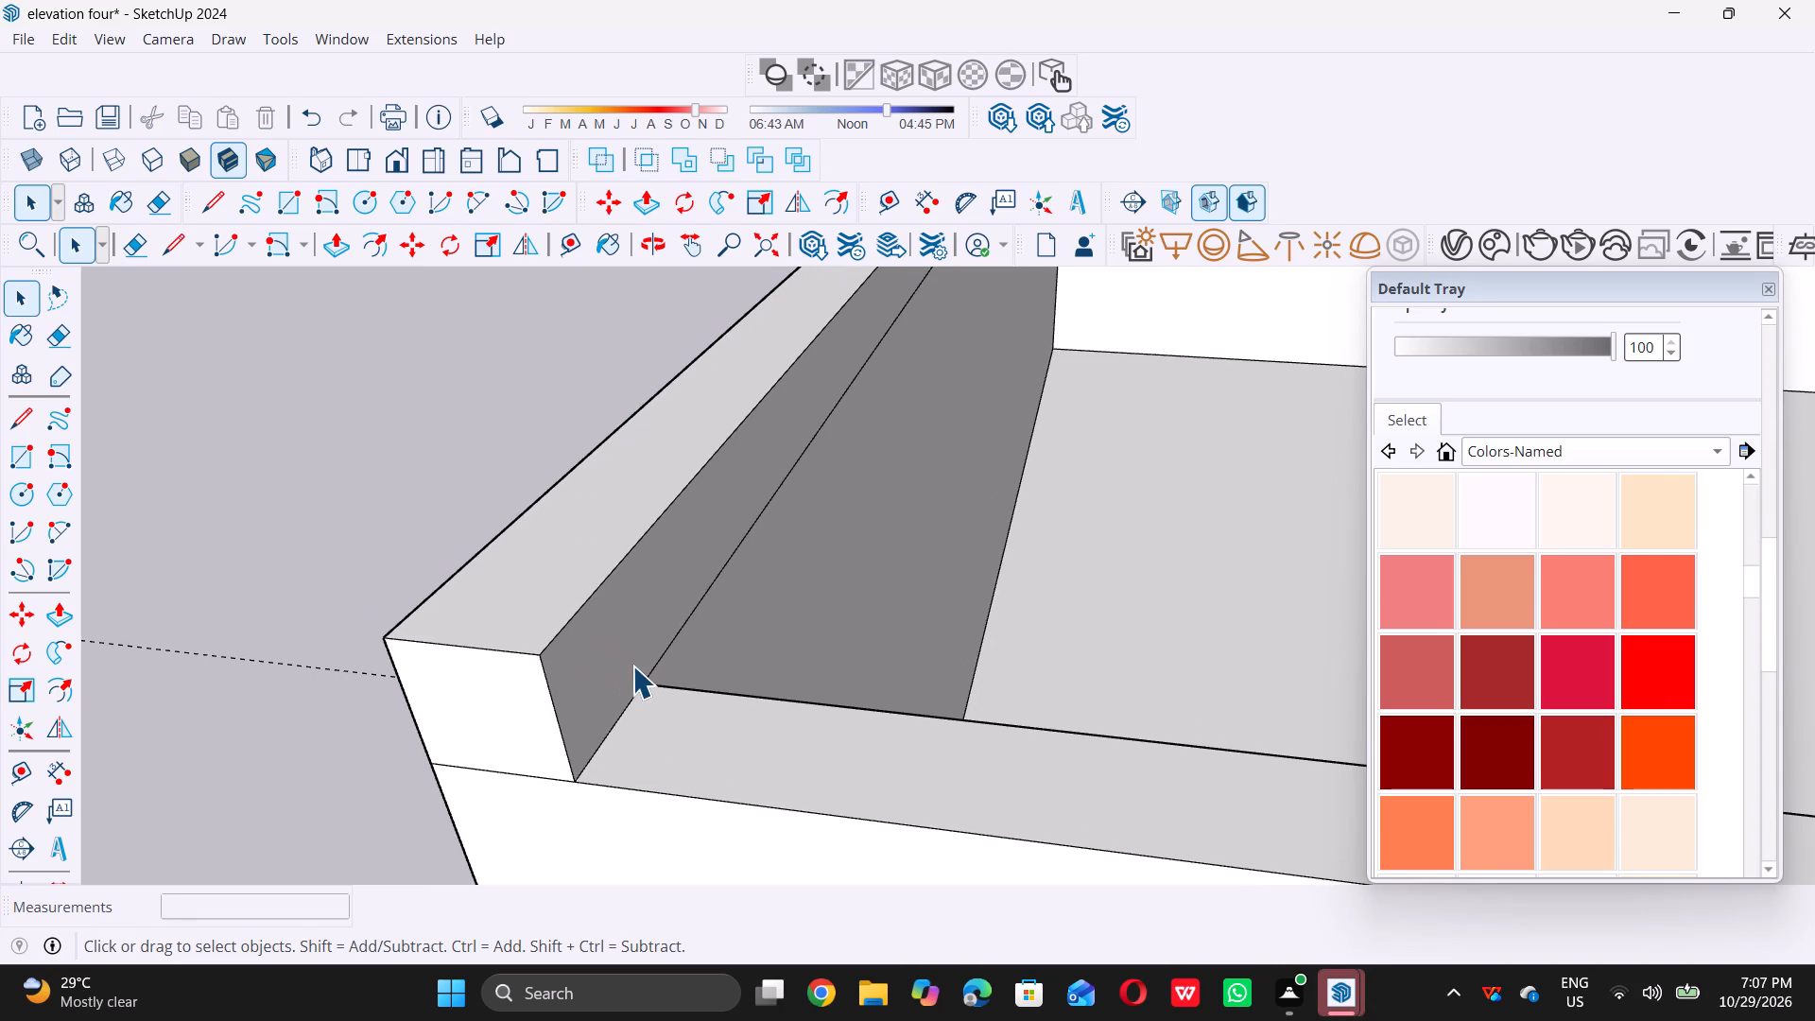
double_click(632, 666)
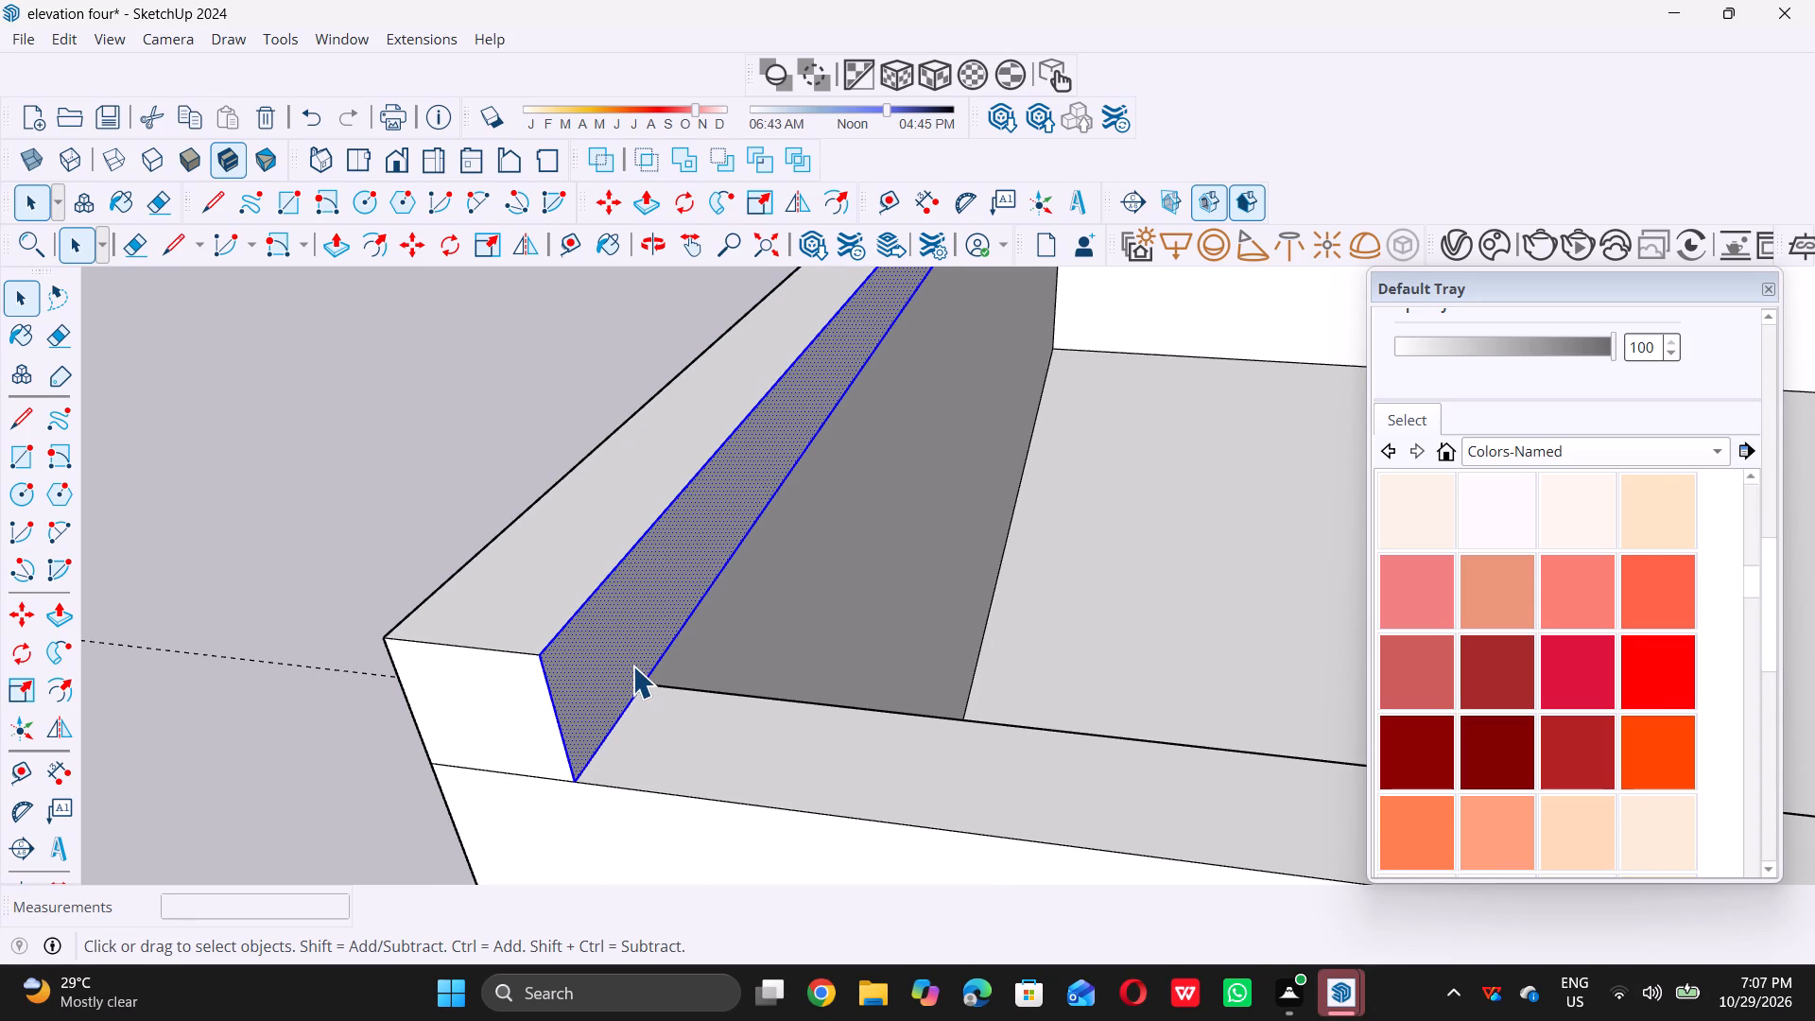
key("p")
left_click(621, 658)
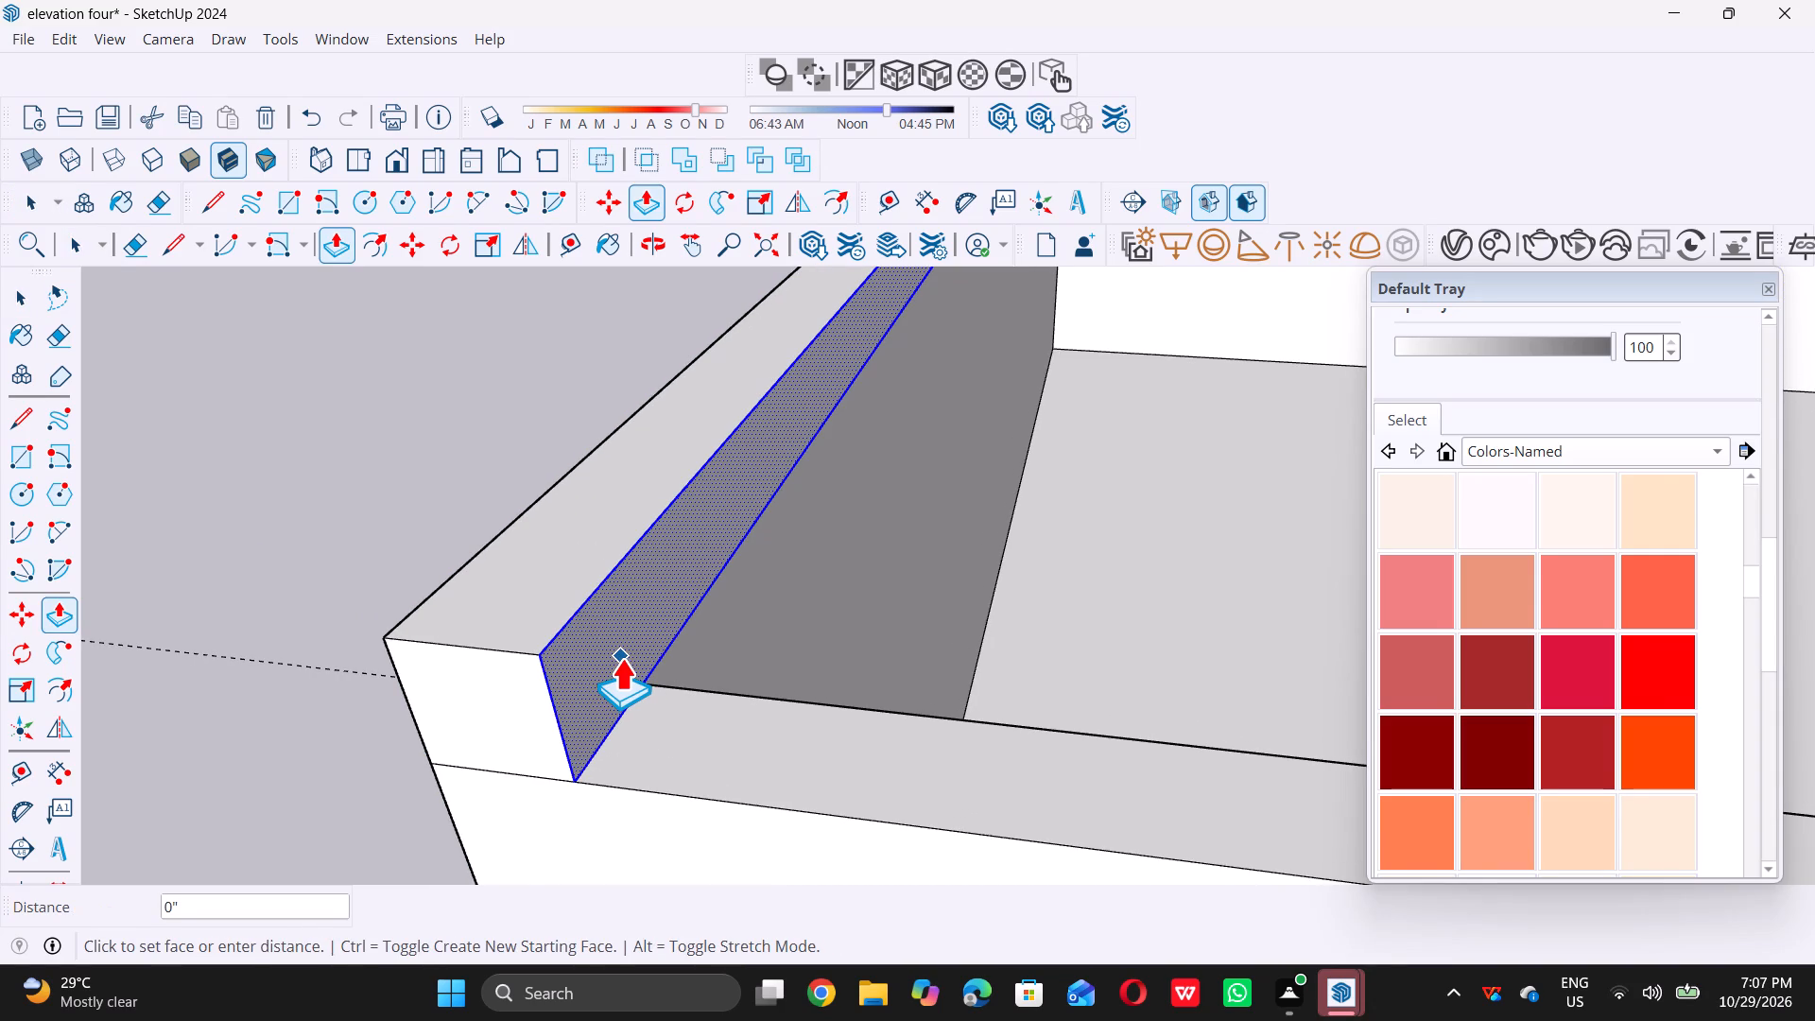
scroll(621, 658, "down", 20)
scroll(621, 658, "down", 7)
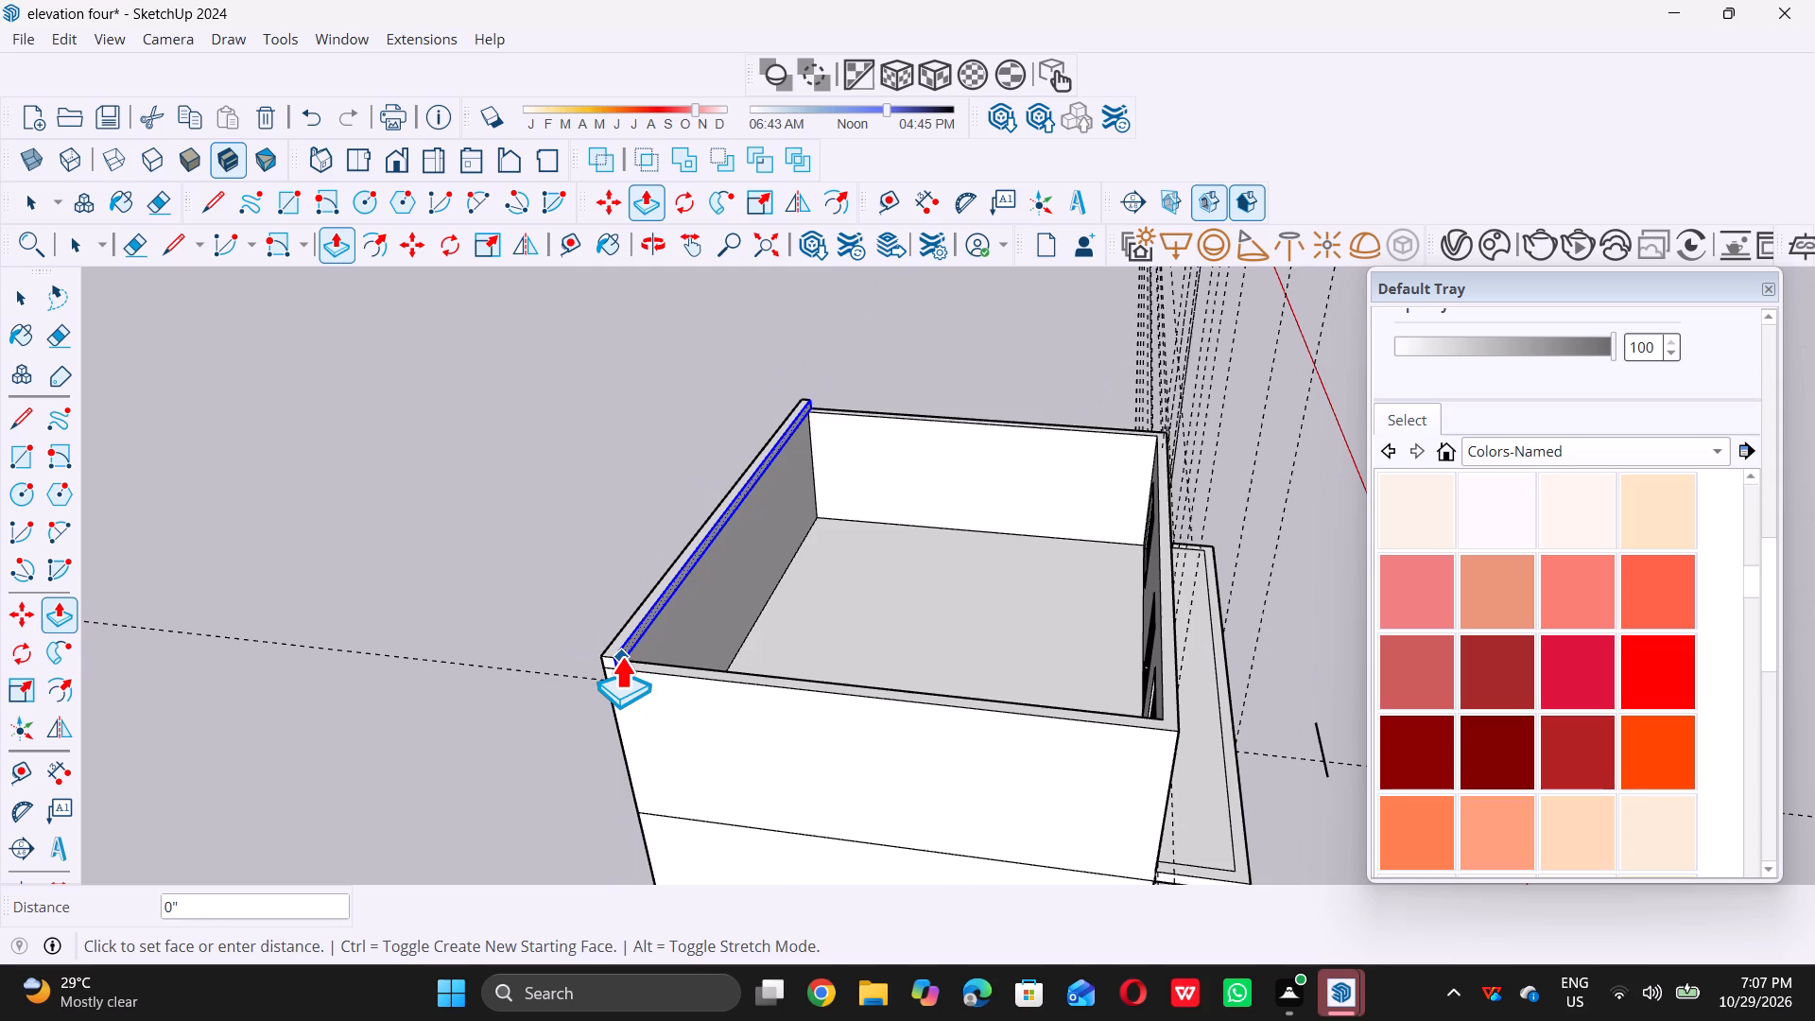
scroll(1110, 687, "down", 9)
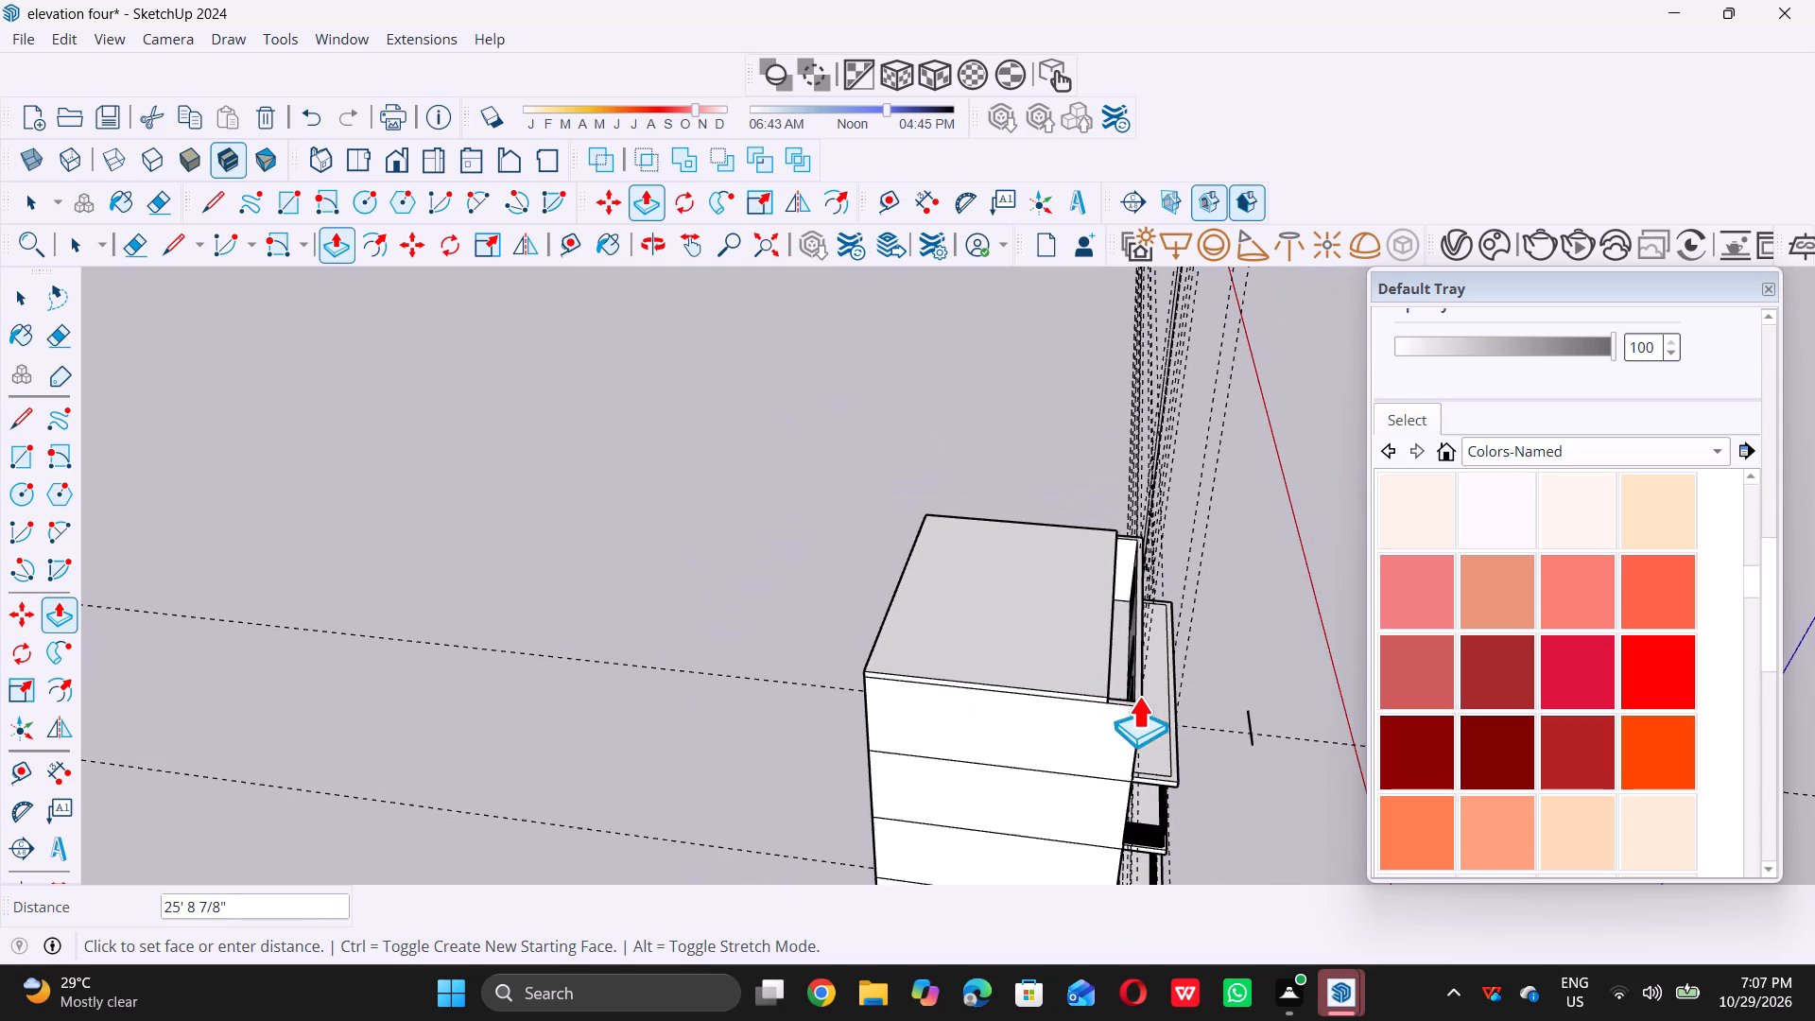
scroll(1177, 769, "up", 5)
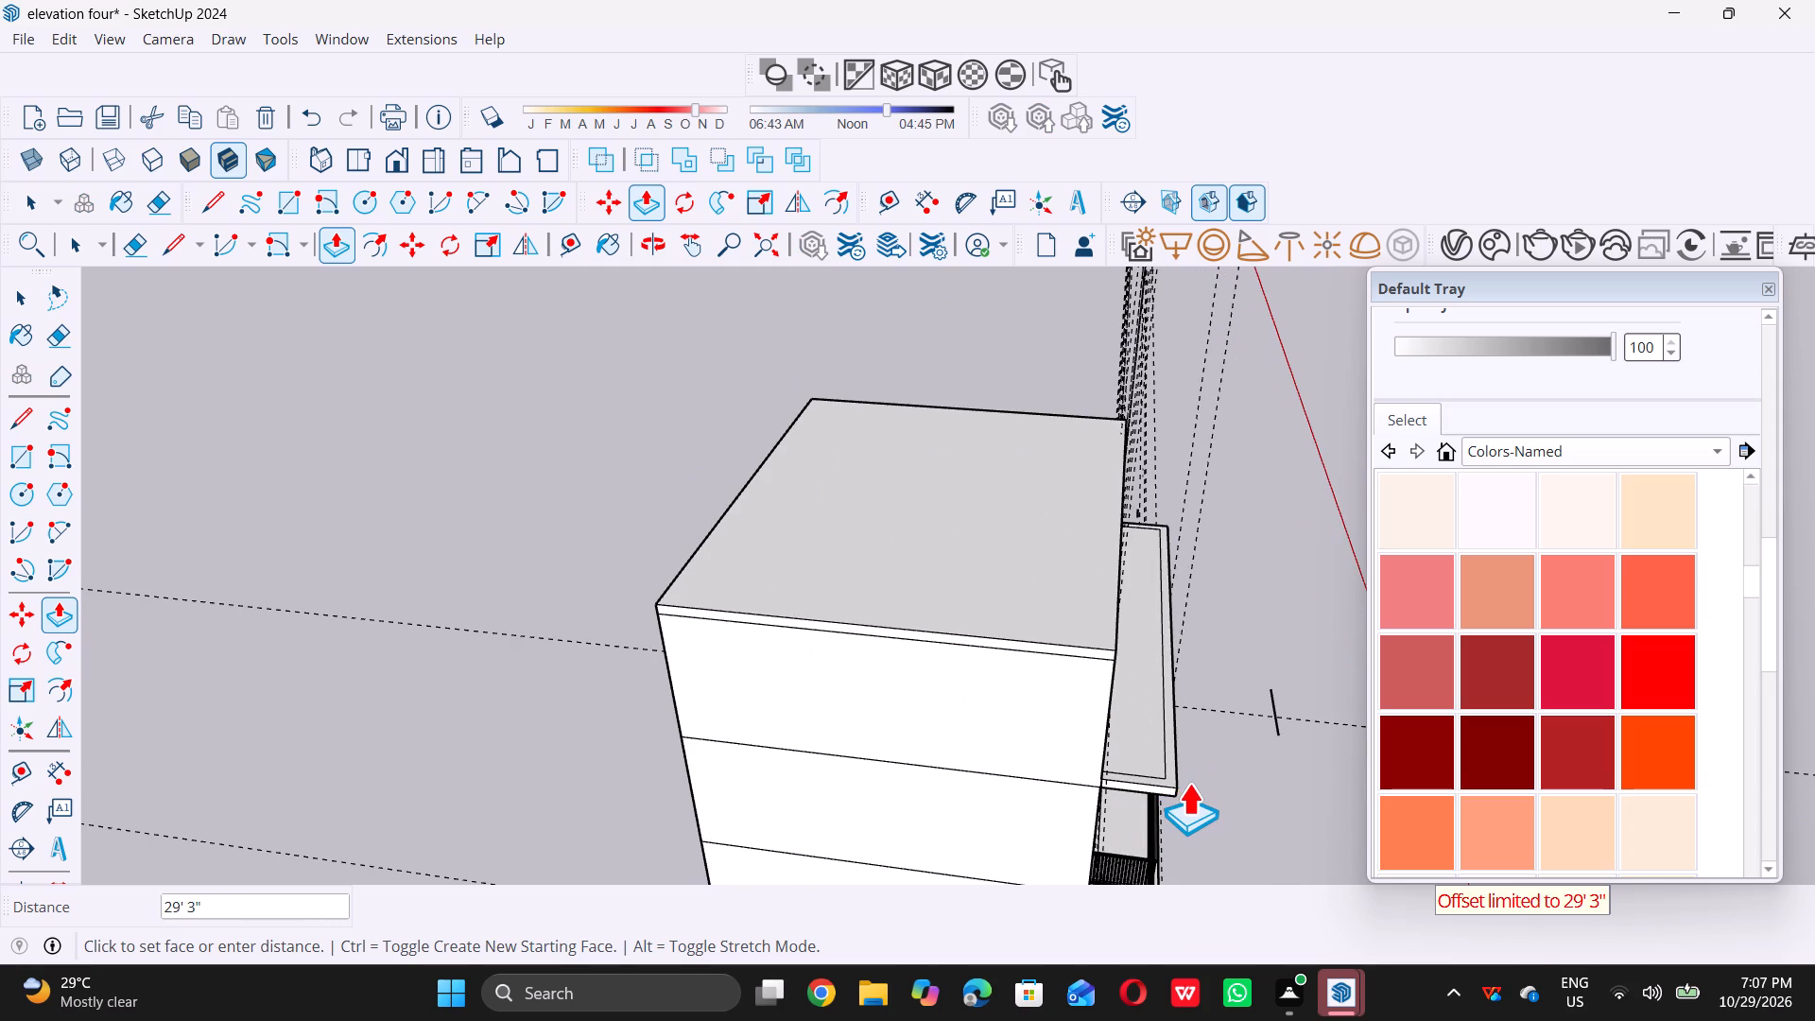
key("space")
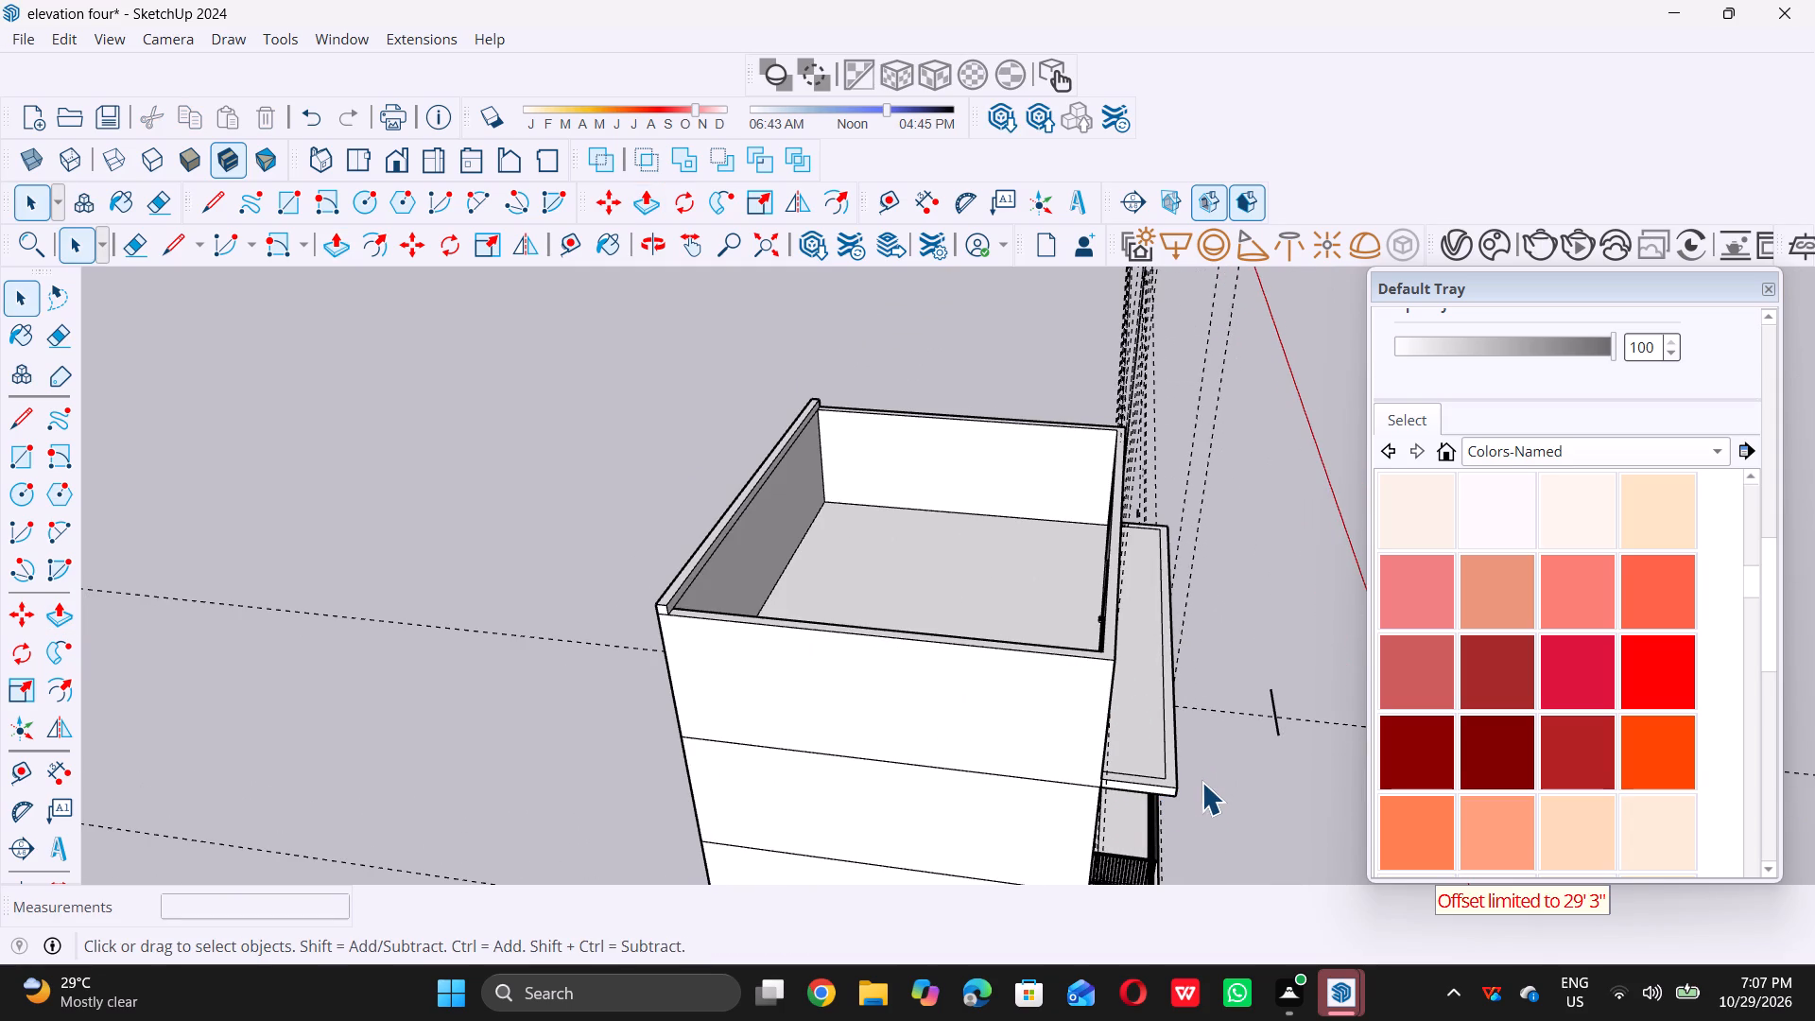
Push/Pull the inner face of the rear-wall strip forward over the open top storey to the front wall, forming a roof slab.
scroll(715, 587, "up", 1)
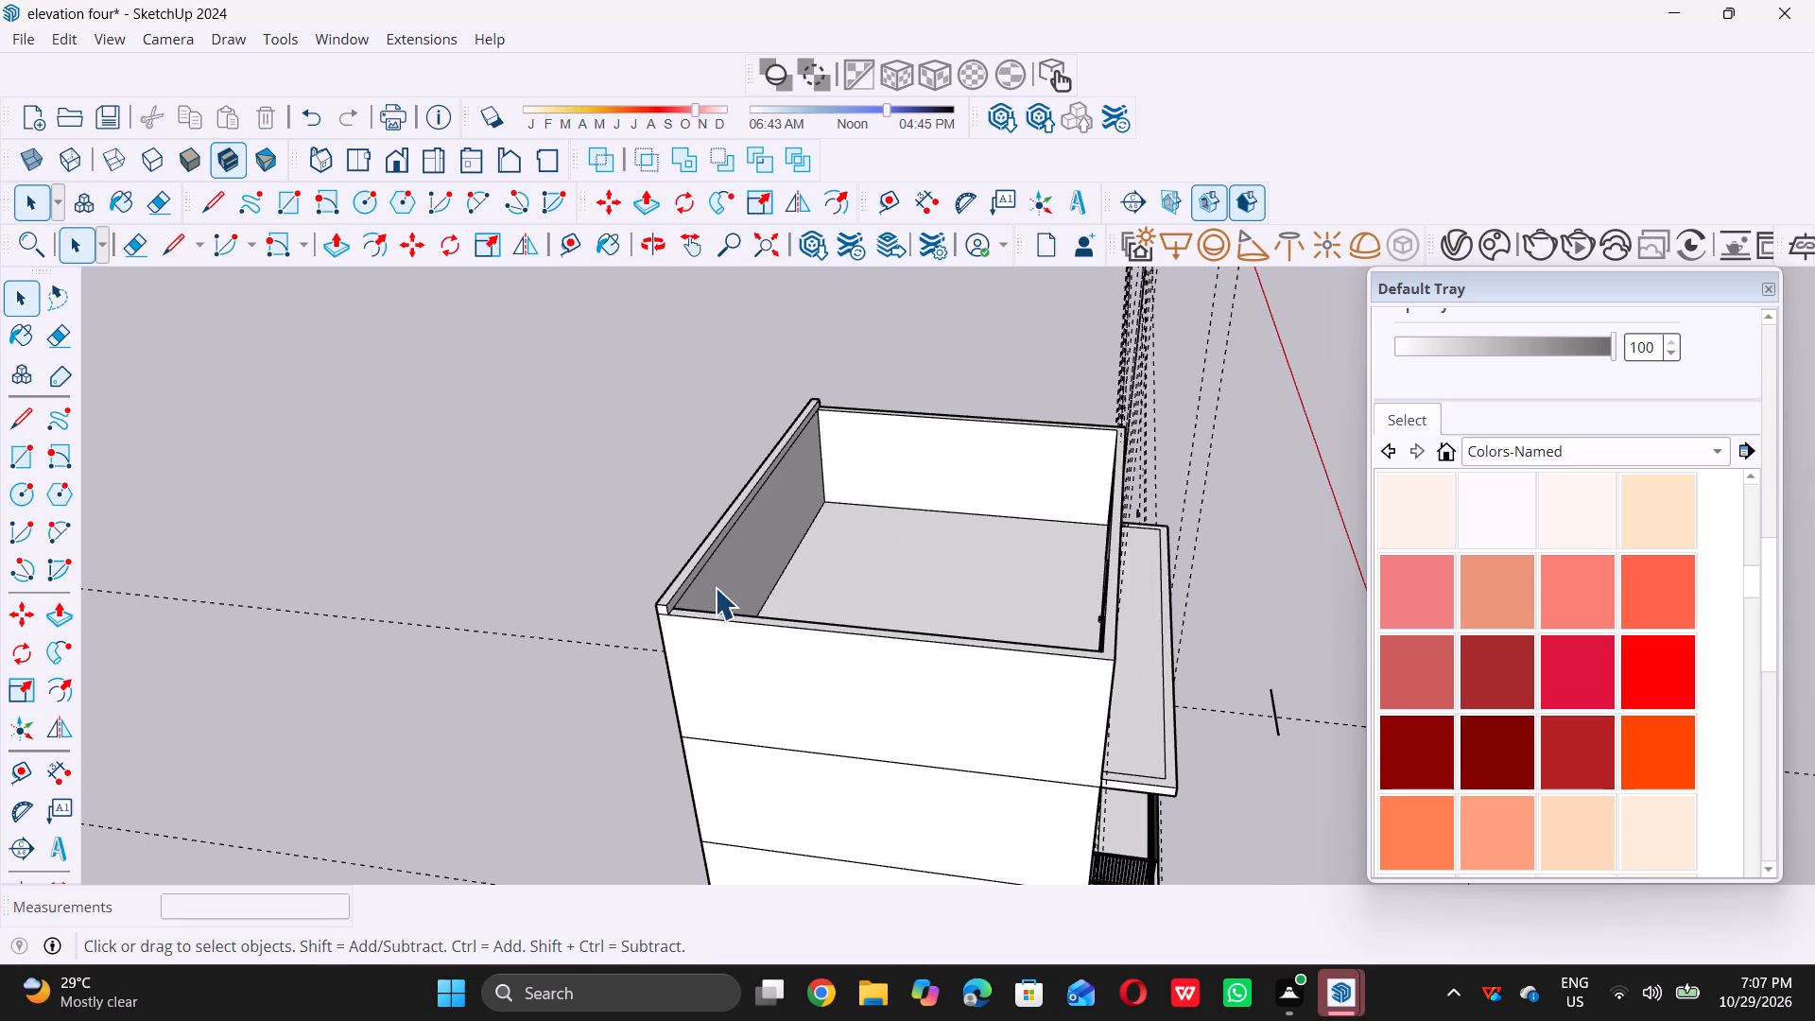
scroll(643, 624, "down", 5)
scroll(537, 626, "down", 5)
middle_click_drag(518, 655, 566, 667)
scroll(604, 632, "up", 4)
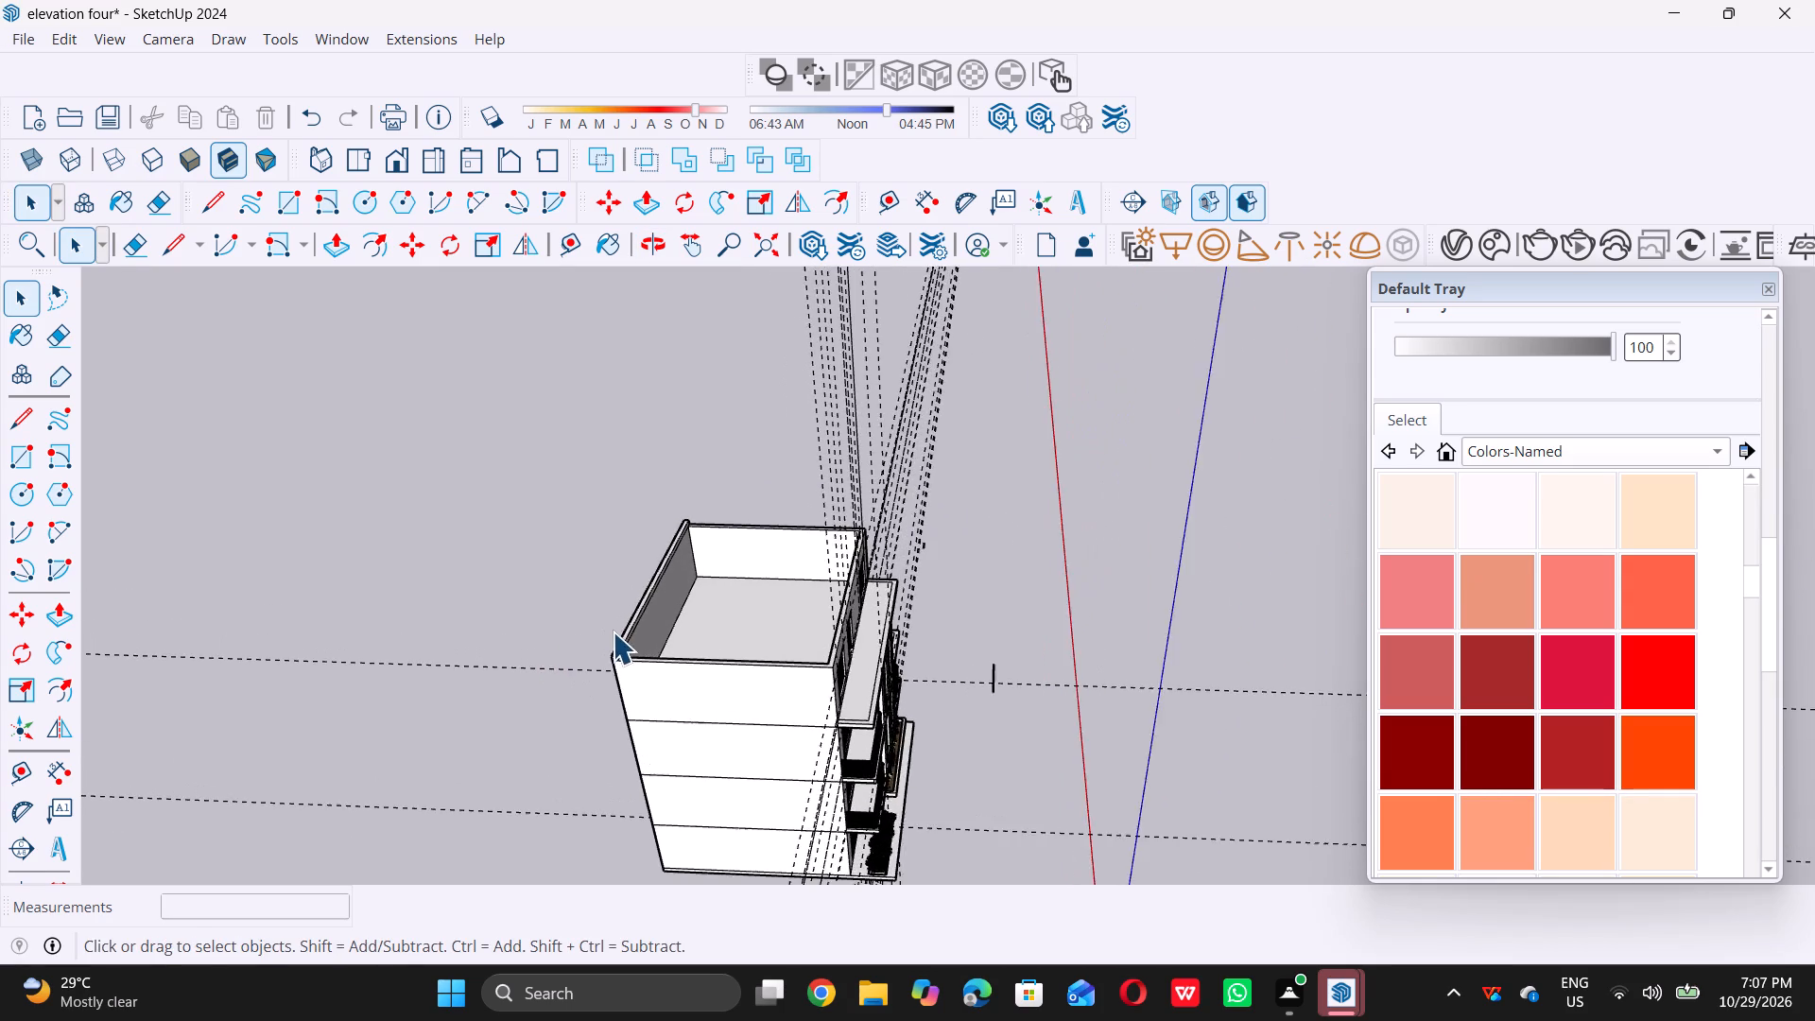
scroll(613, 632, "up", 20)
scroll(613, 632, "up", 8)
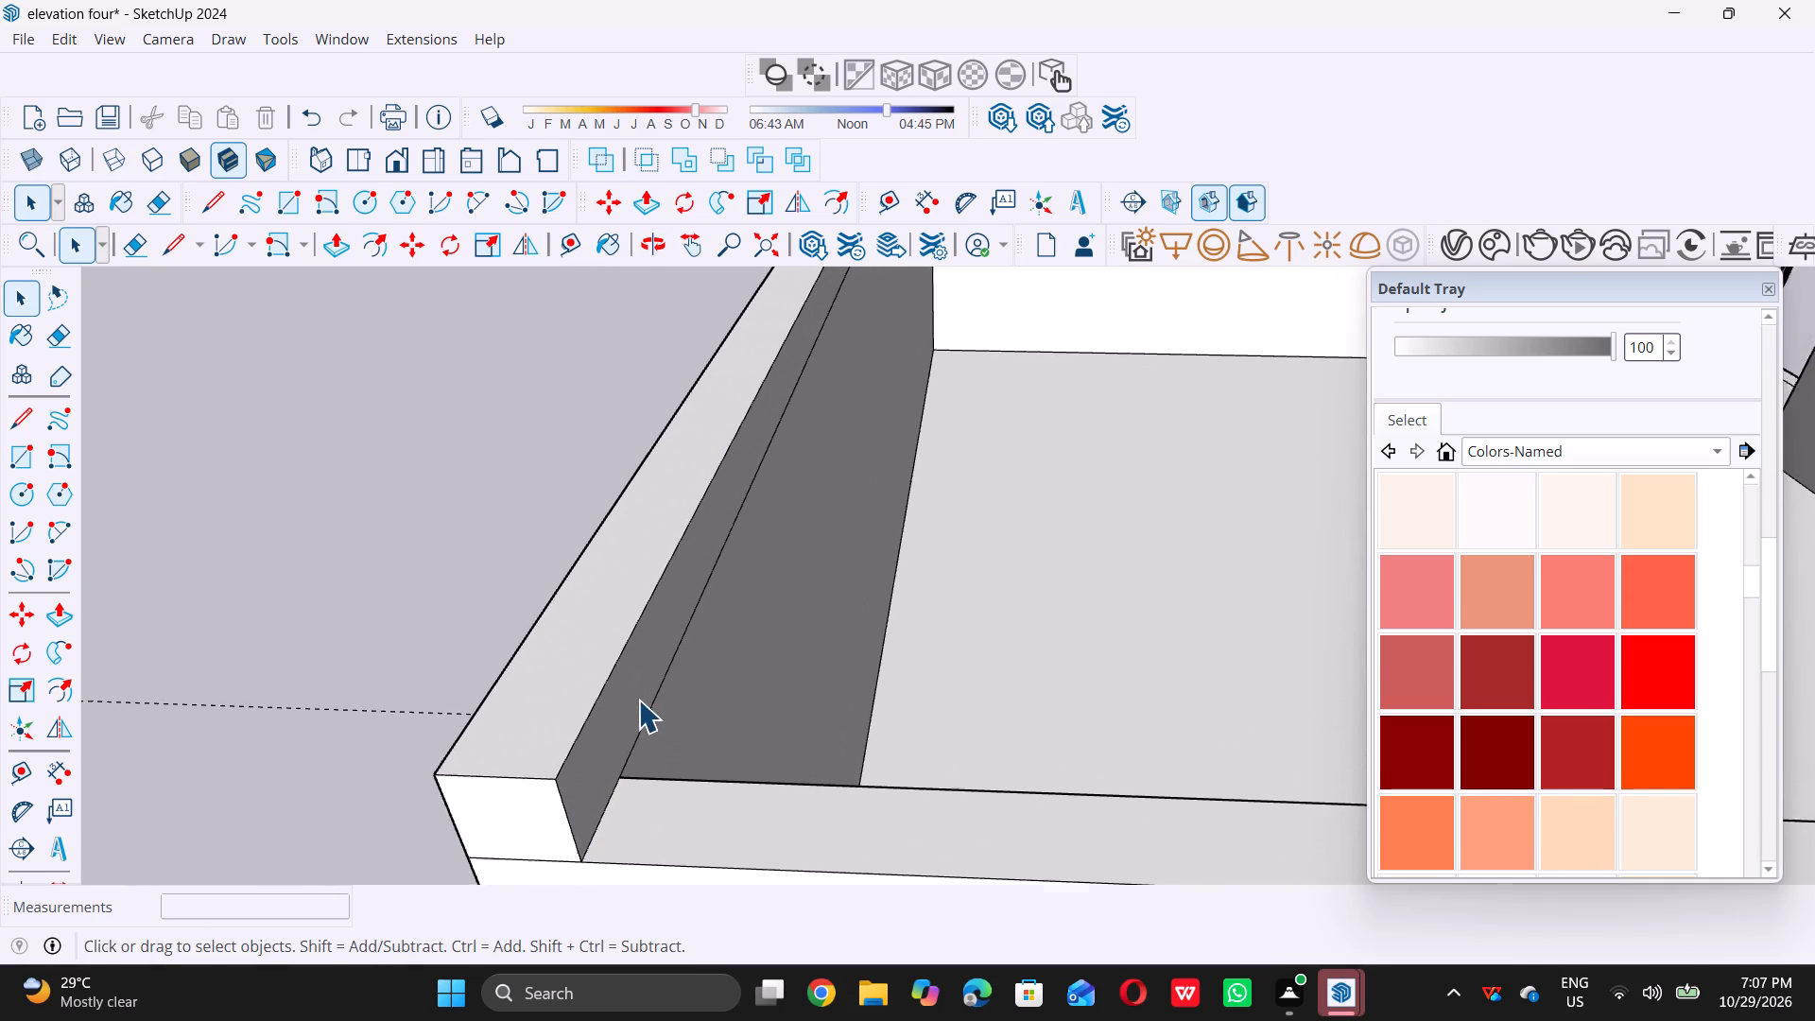
double_click(637, 700)
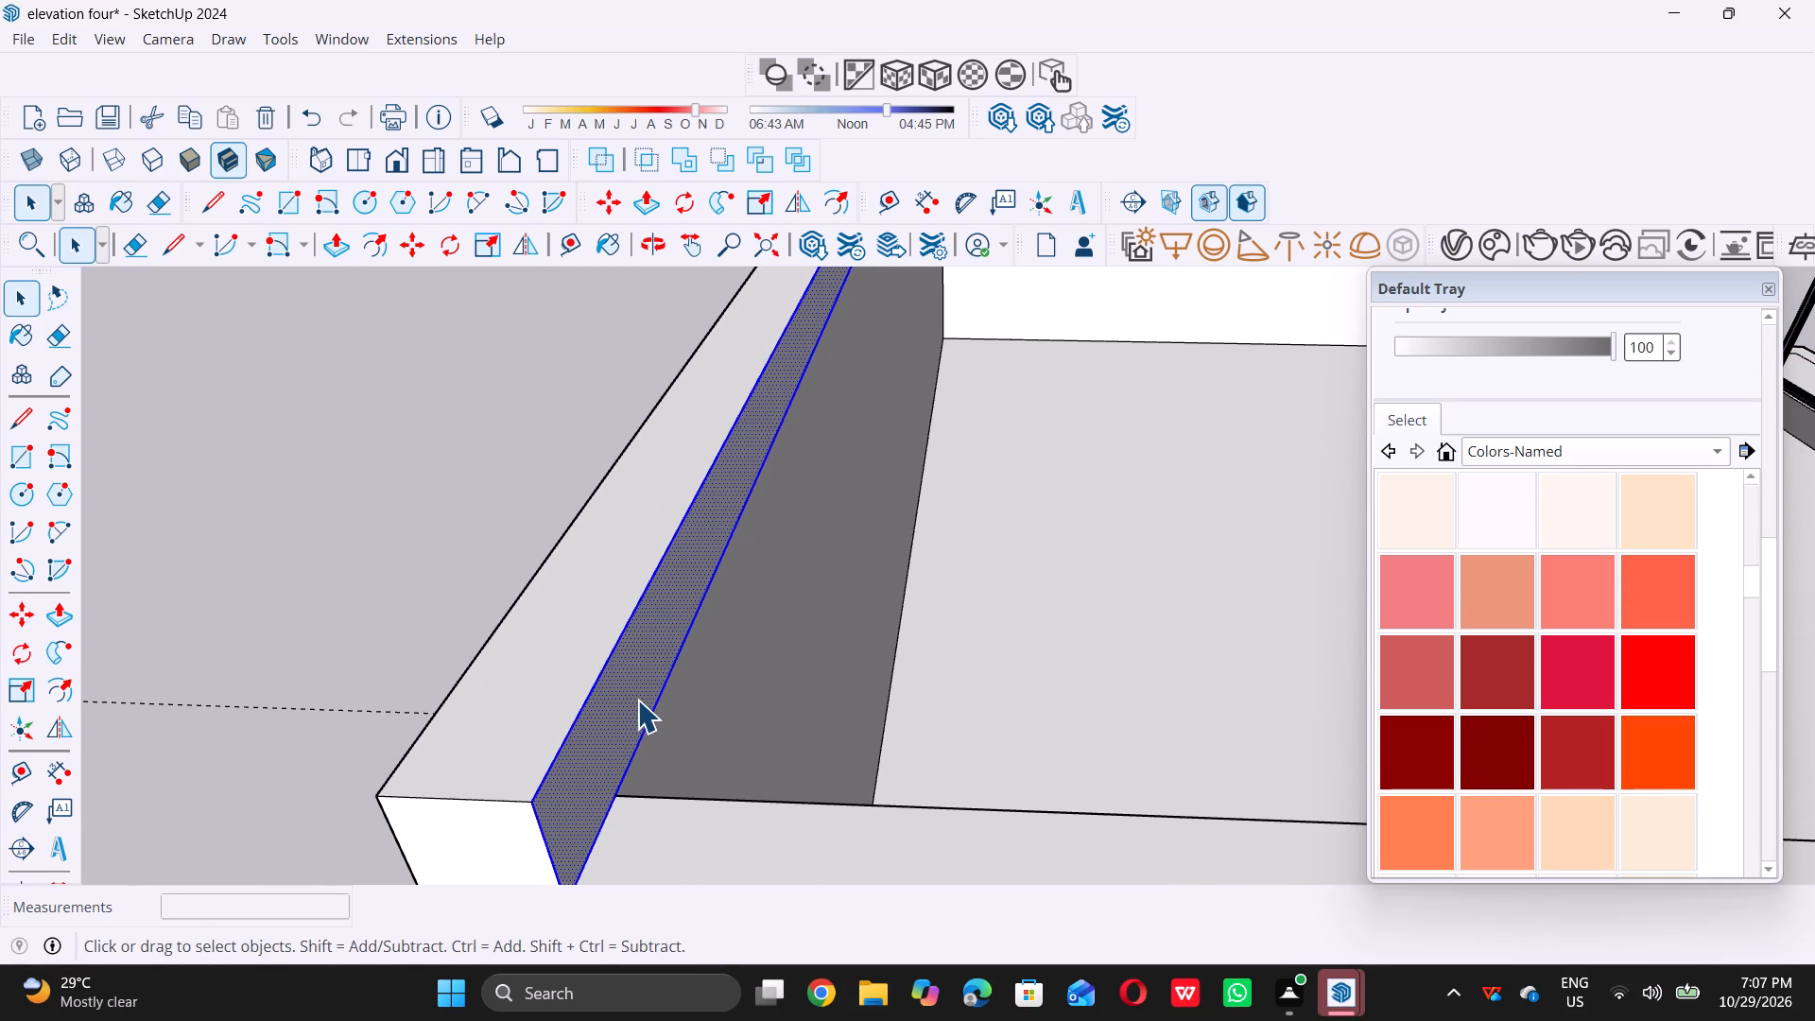
key("p")
double_click(630, 699)
scroll(630, 699, "down", 8)
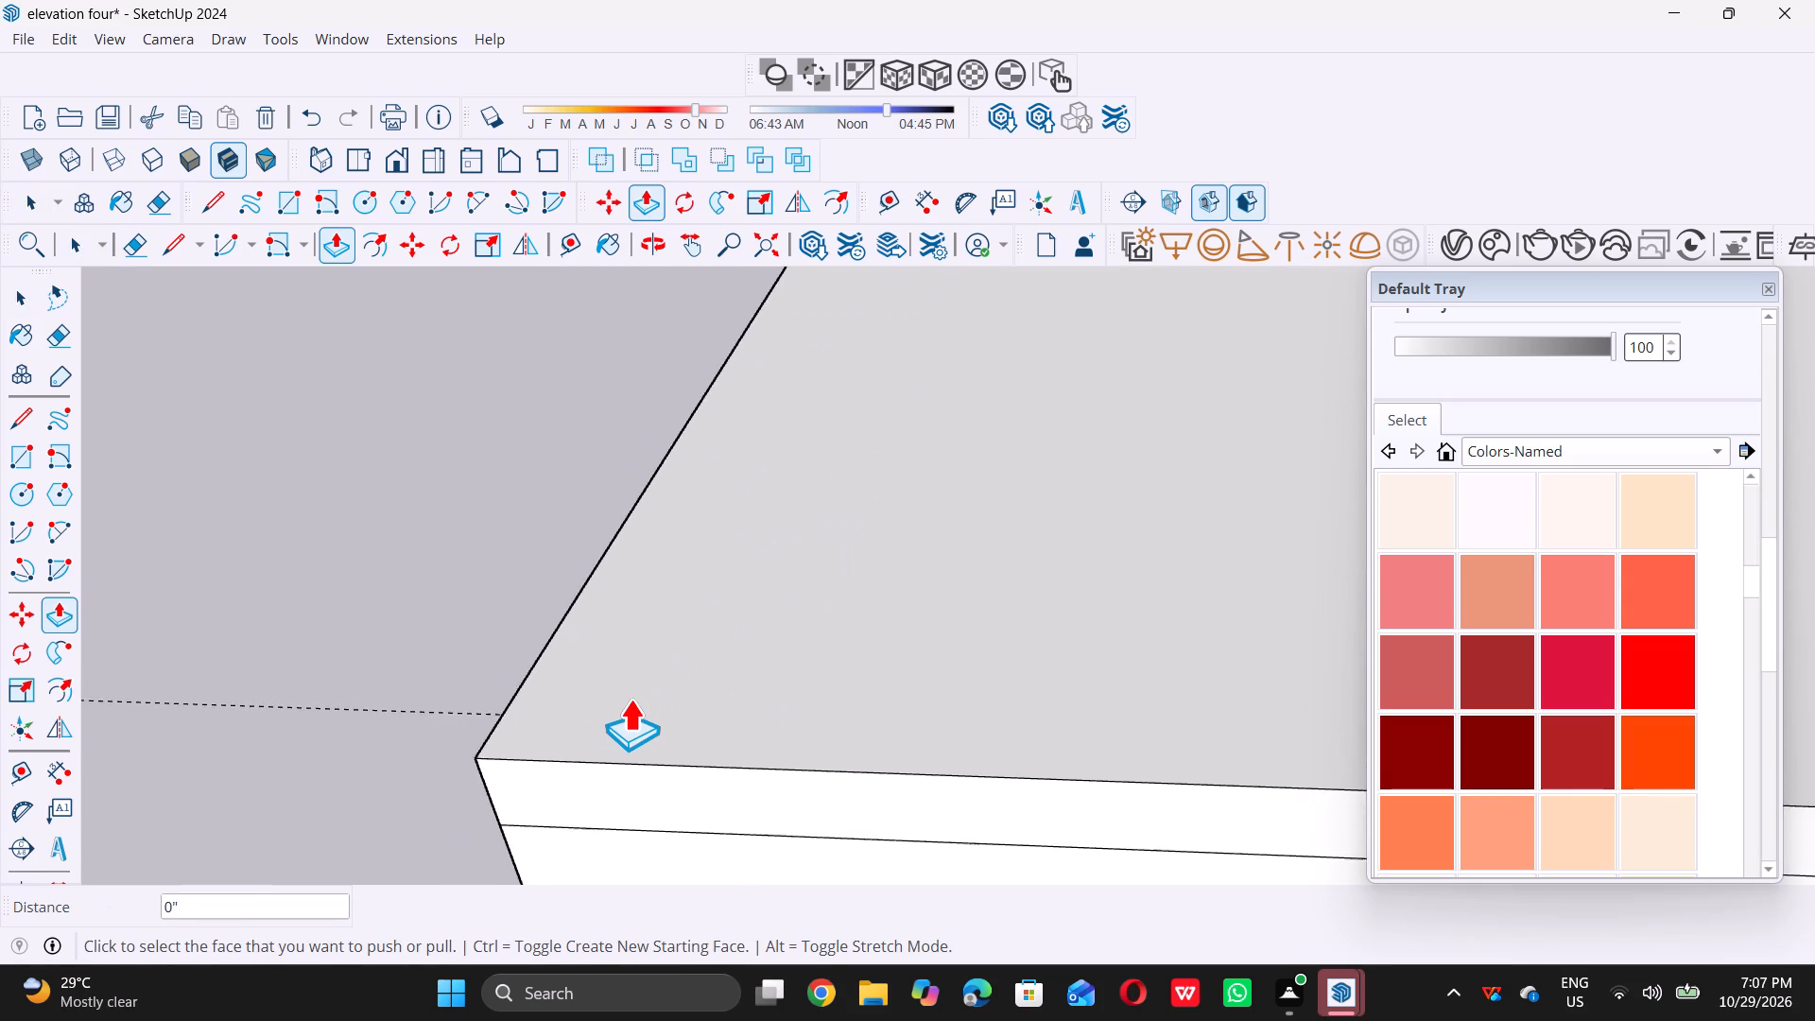
scroll(630, 699, "down", 20)
scroll(630, 699, "down", 8)
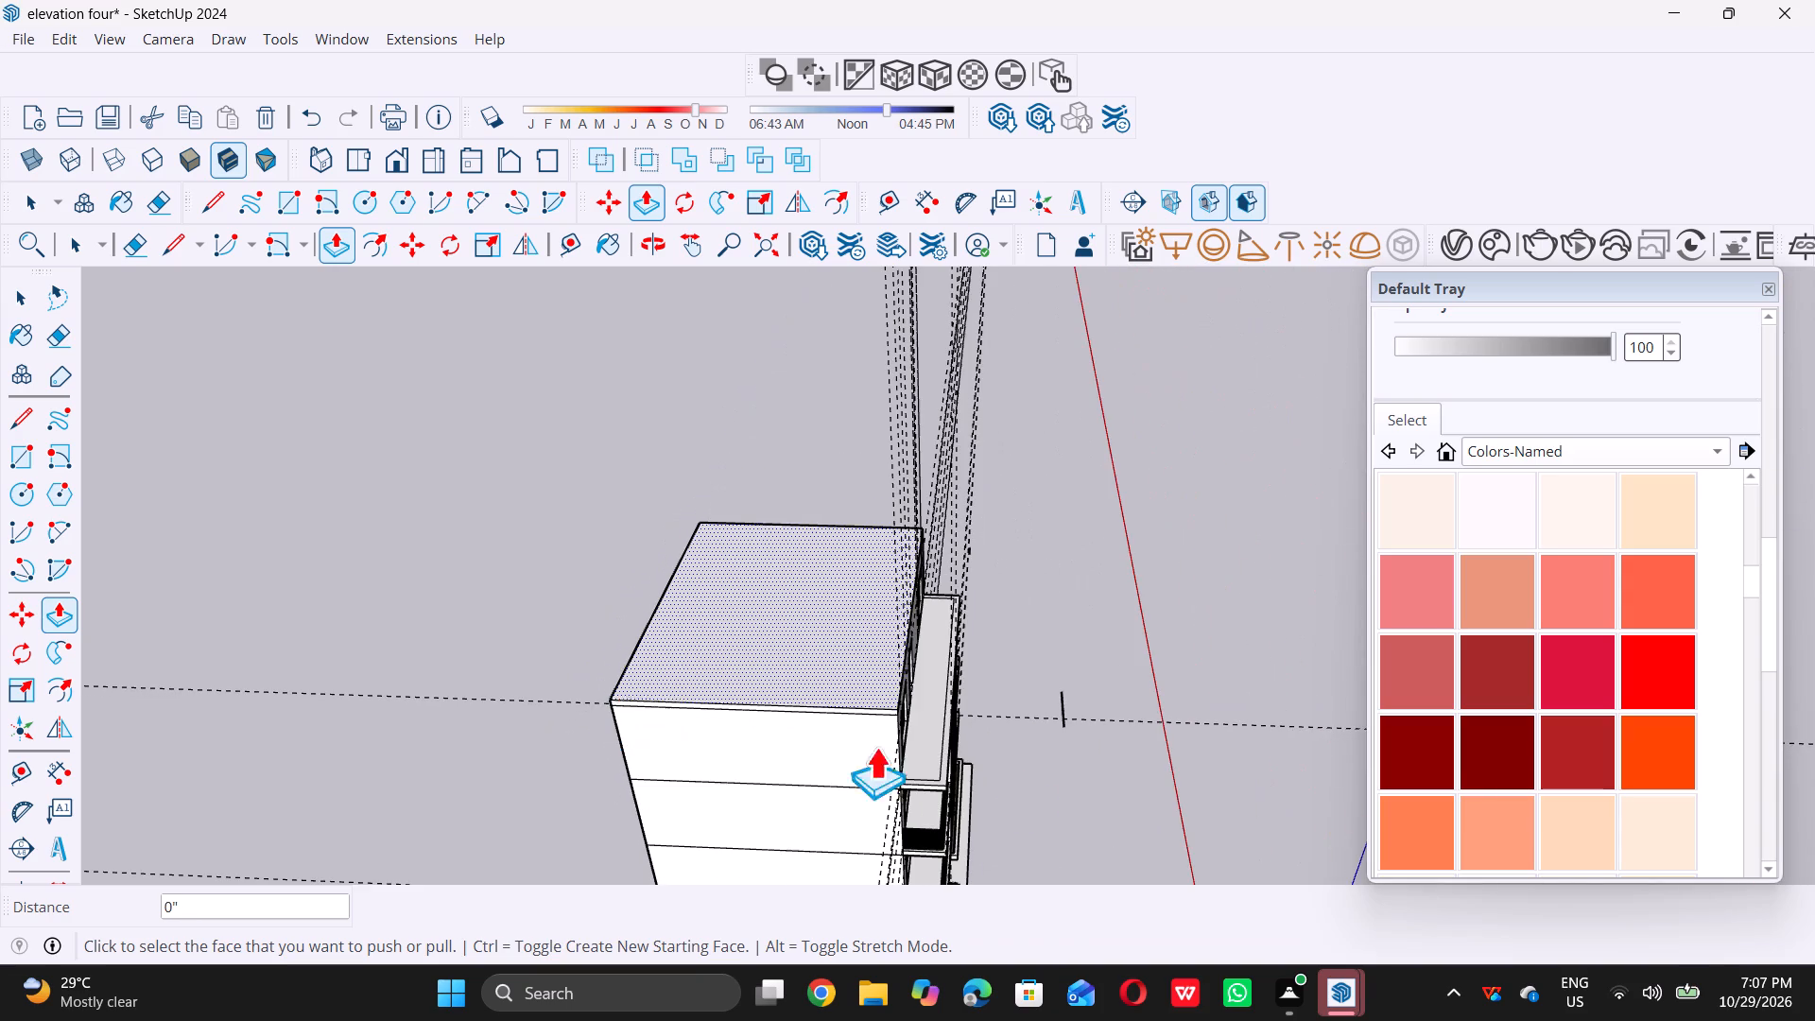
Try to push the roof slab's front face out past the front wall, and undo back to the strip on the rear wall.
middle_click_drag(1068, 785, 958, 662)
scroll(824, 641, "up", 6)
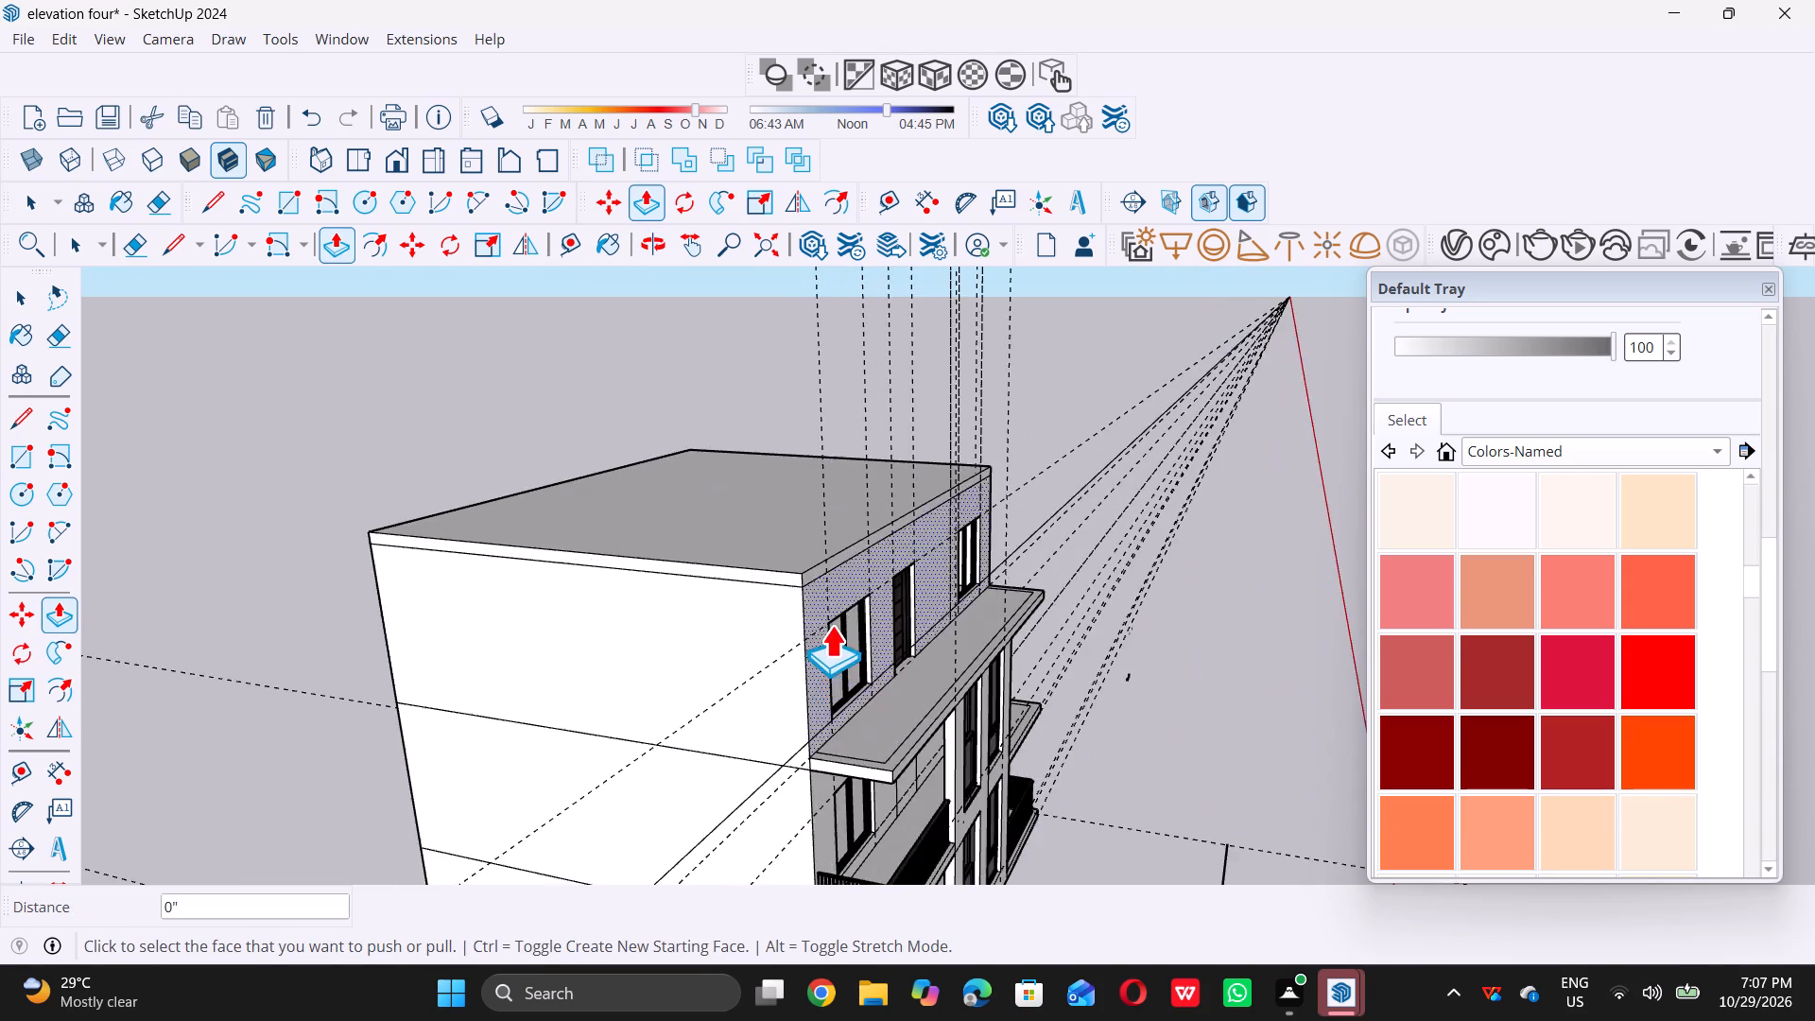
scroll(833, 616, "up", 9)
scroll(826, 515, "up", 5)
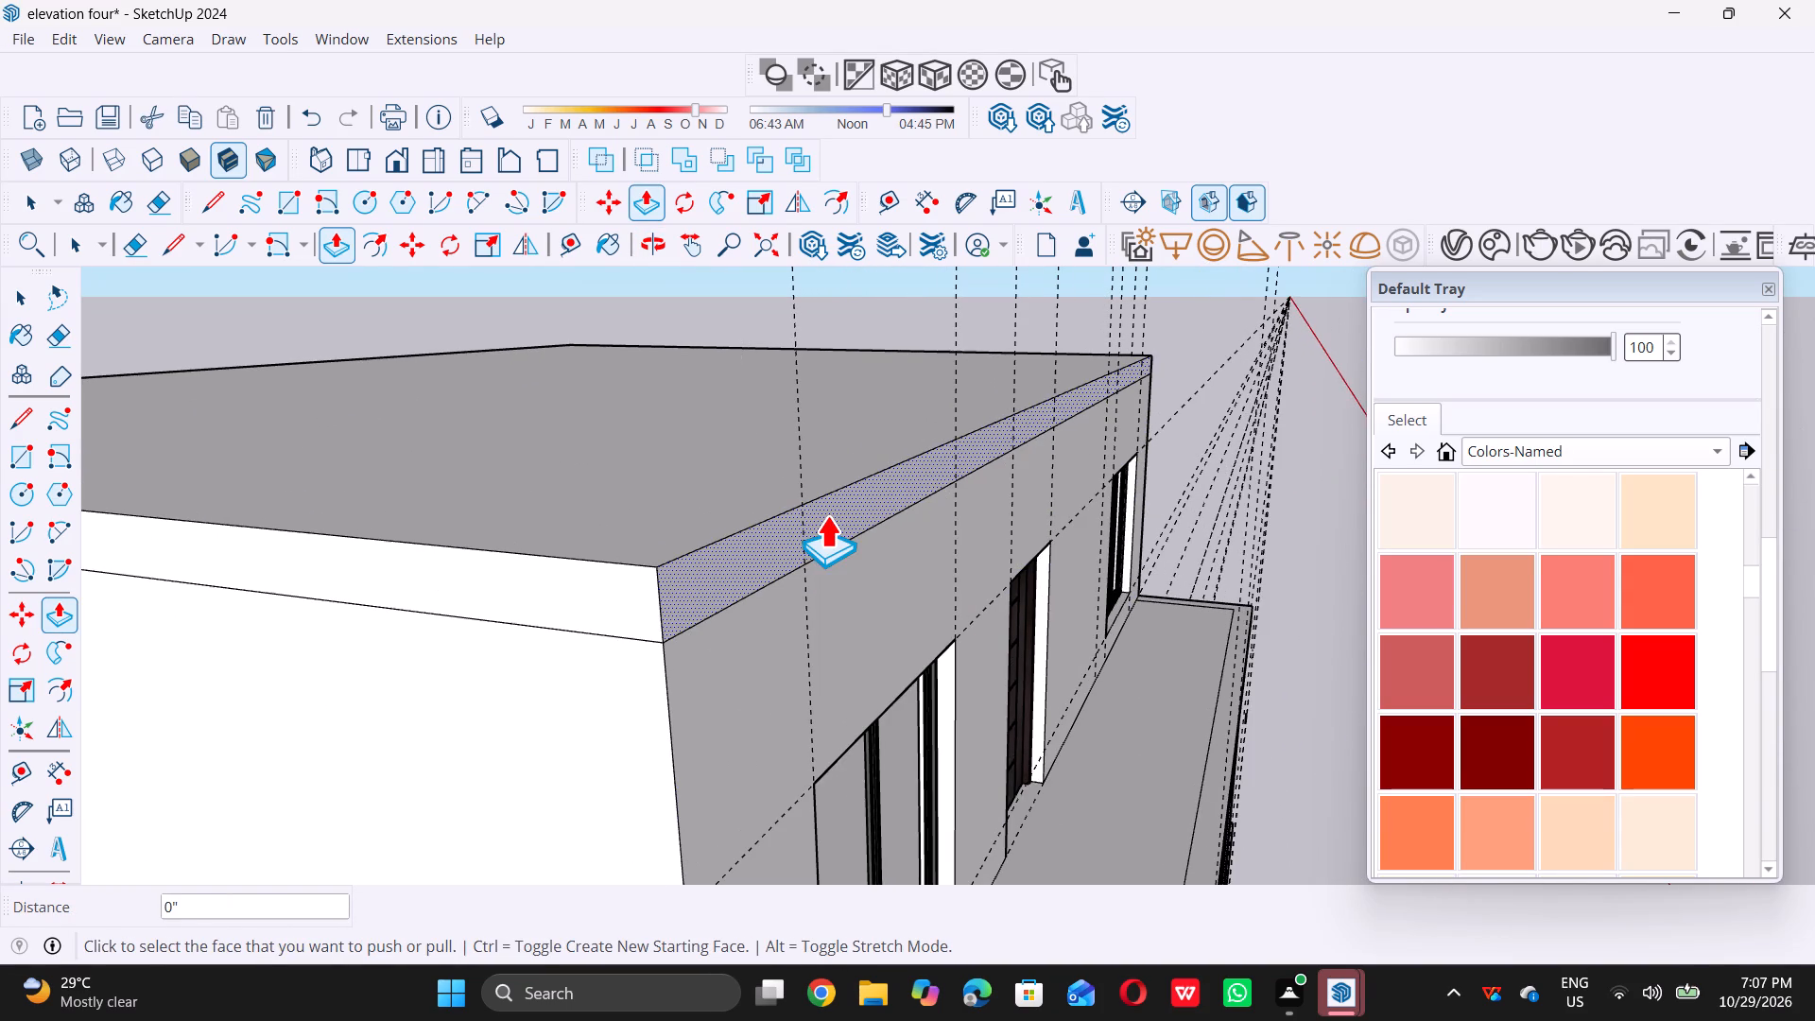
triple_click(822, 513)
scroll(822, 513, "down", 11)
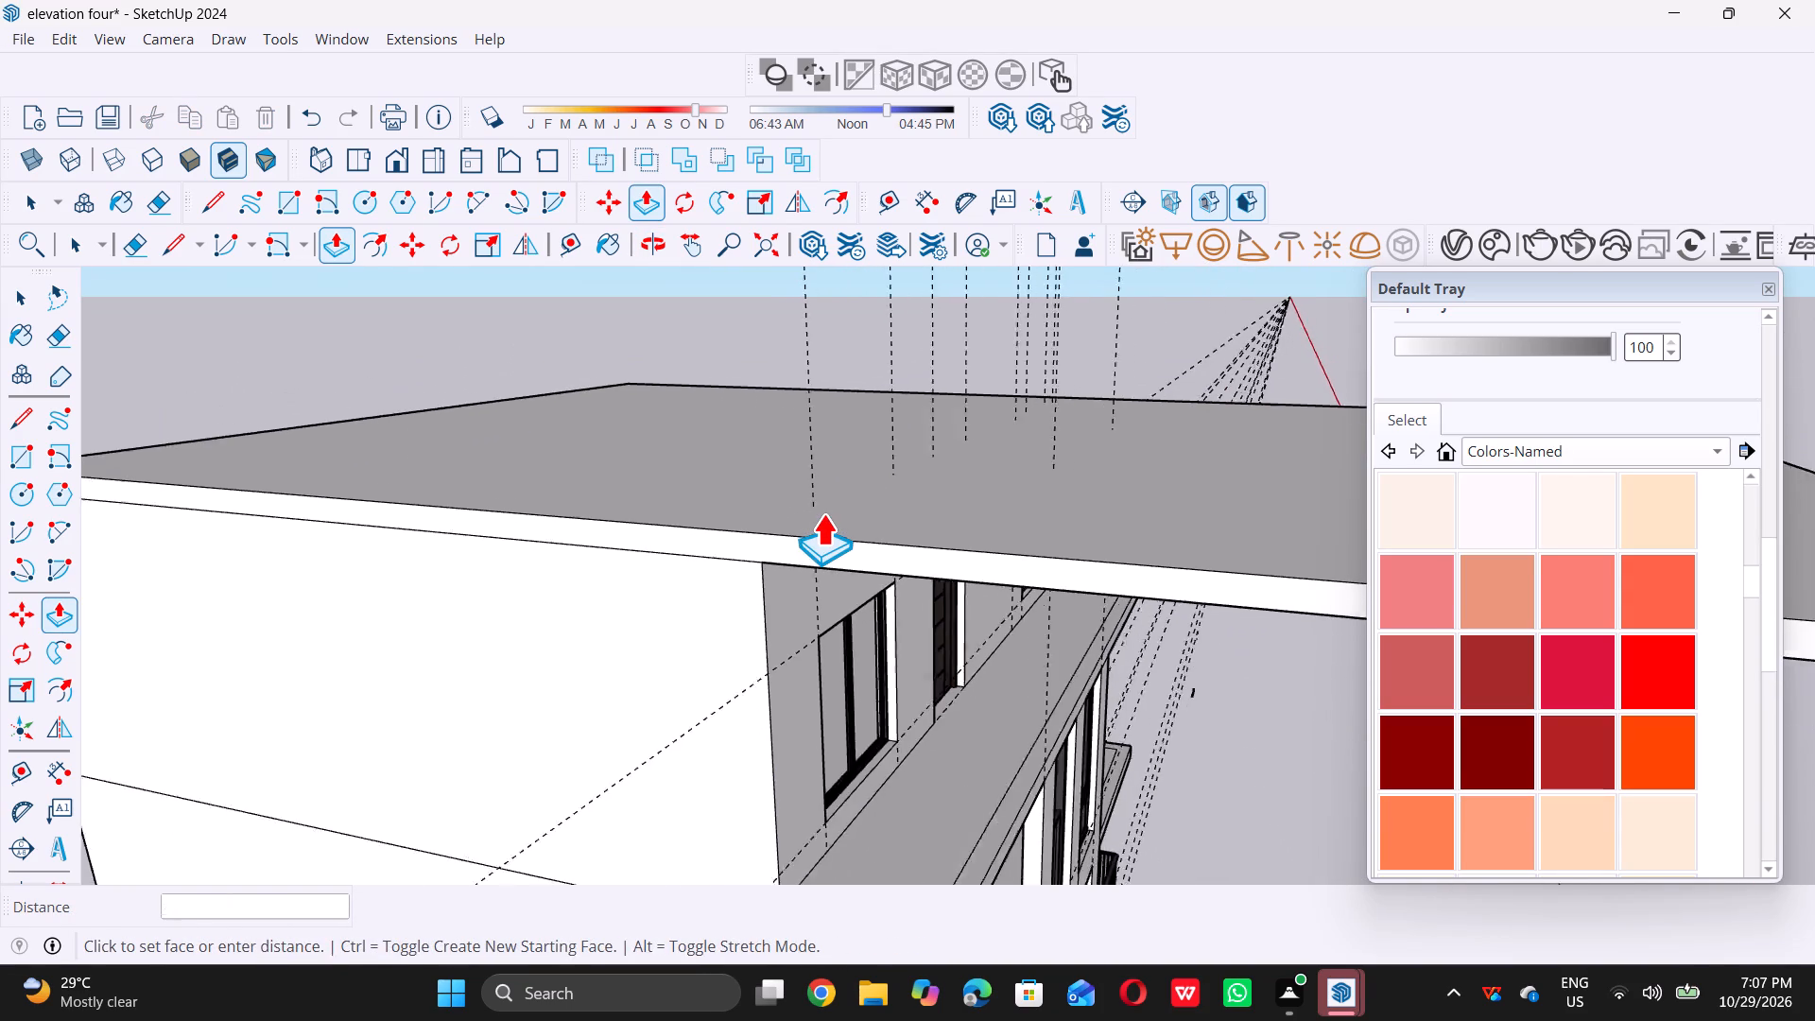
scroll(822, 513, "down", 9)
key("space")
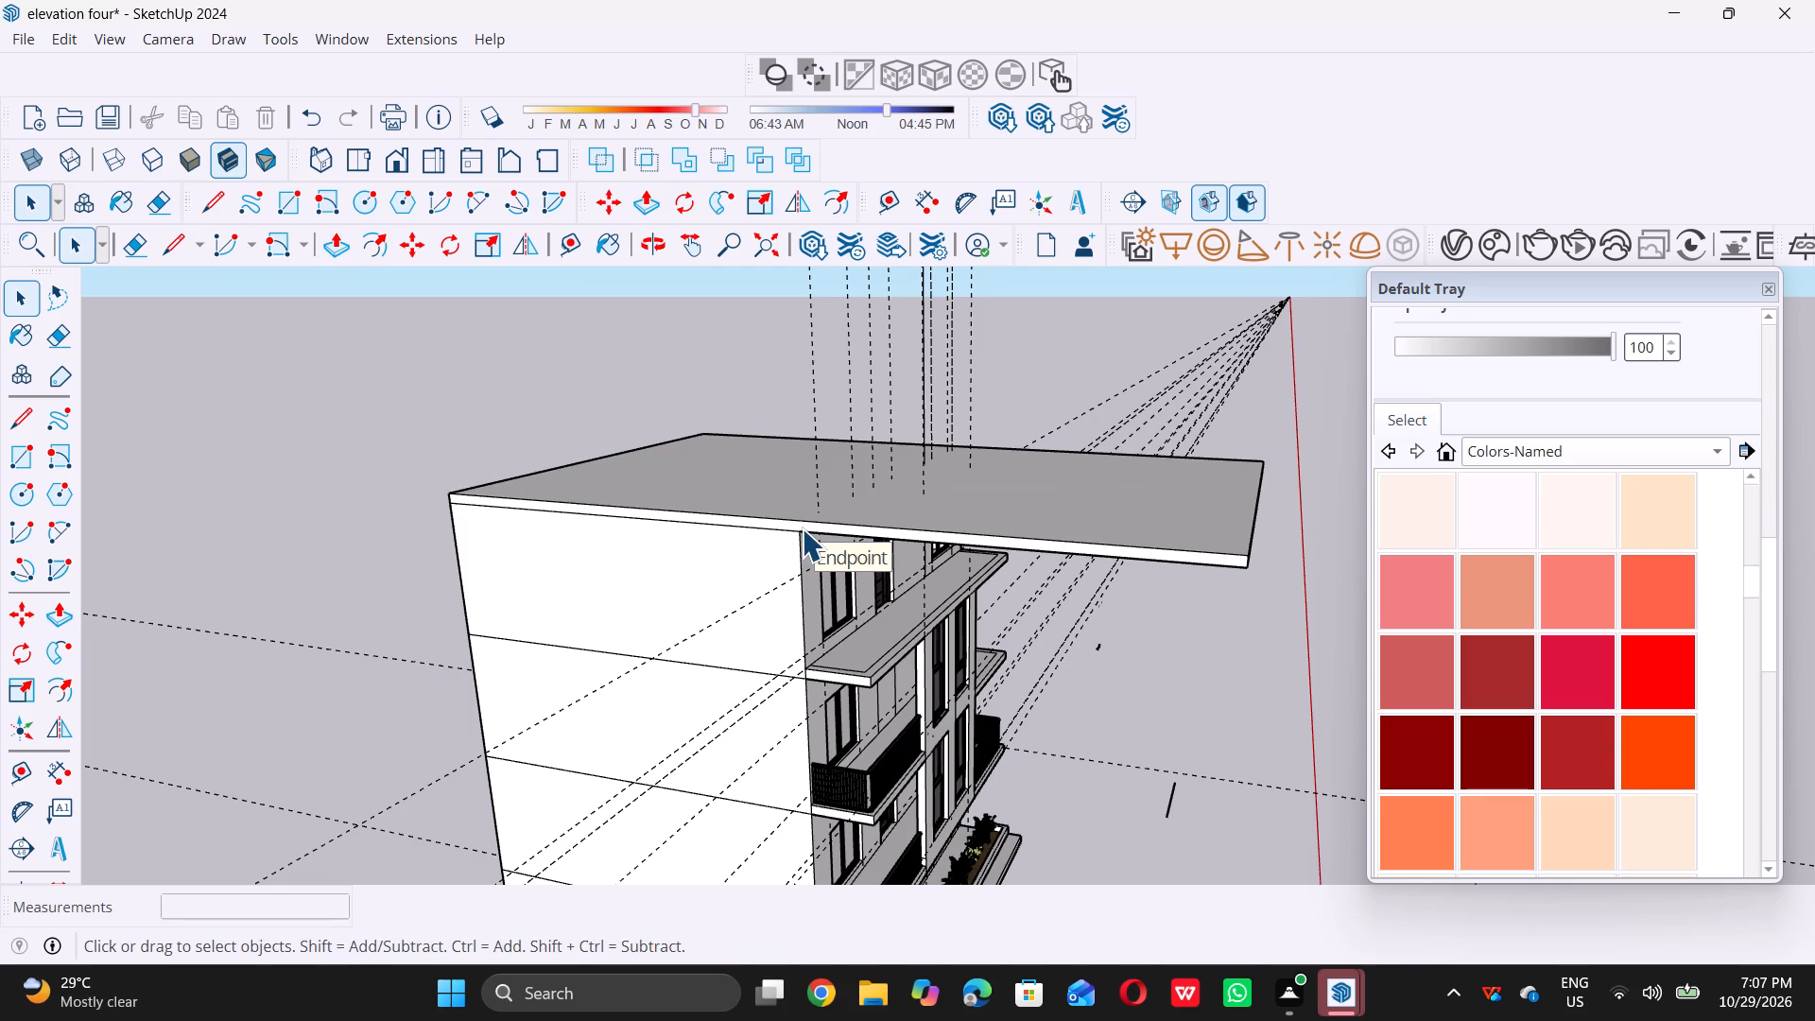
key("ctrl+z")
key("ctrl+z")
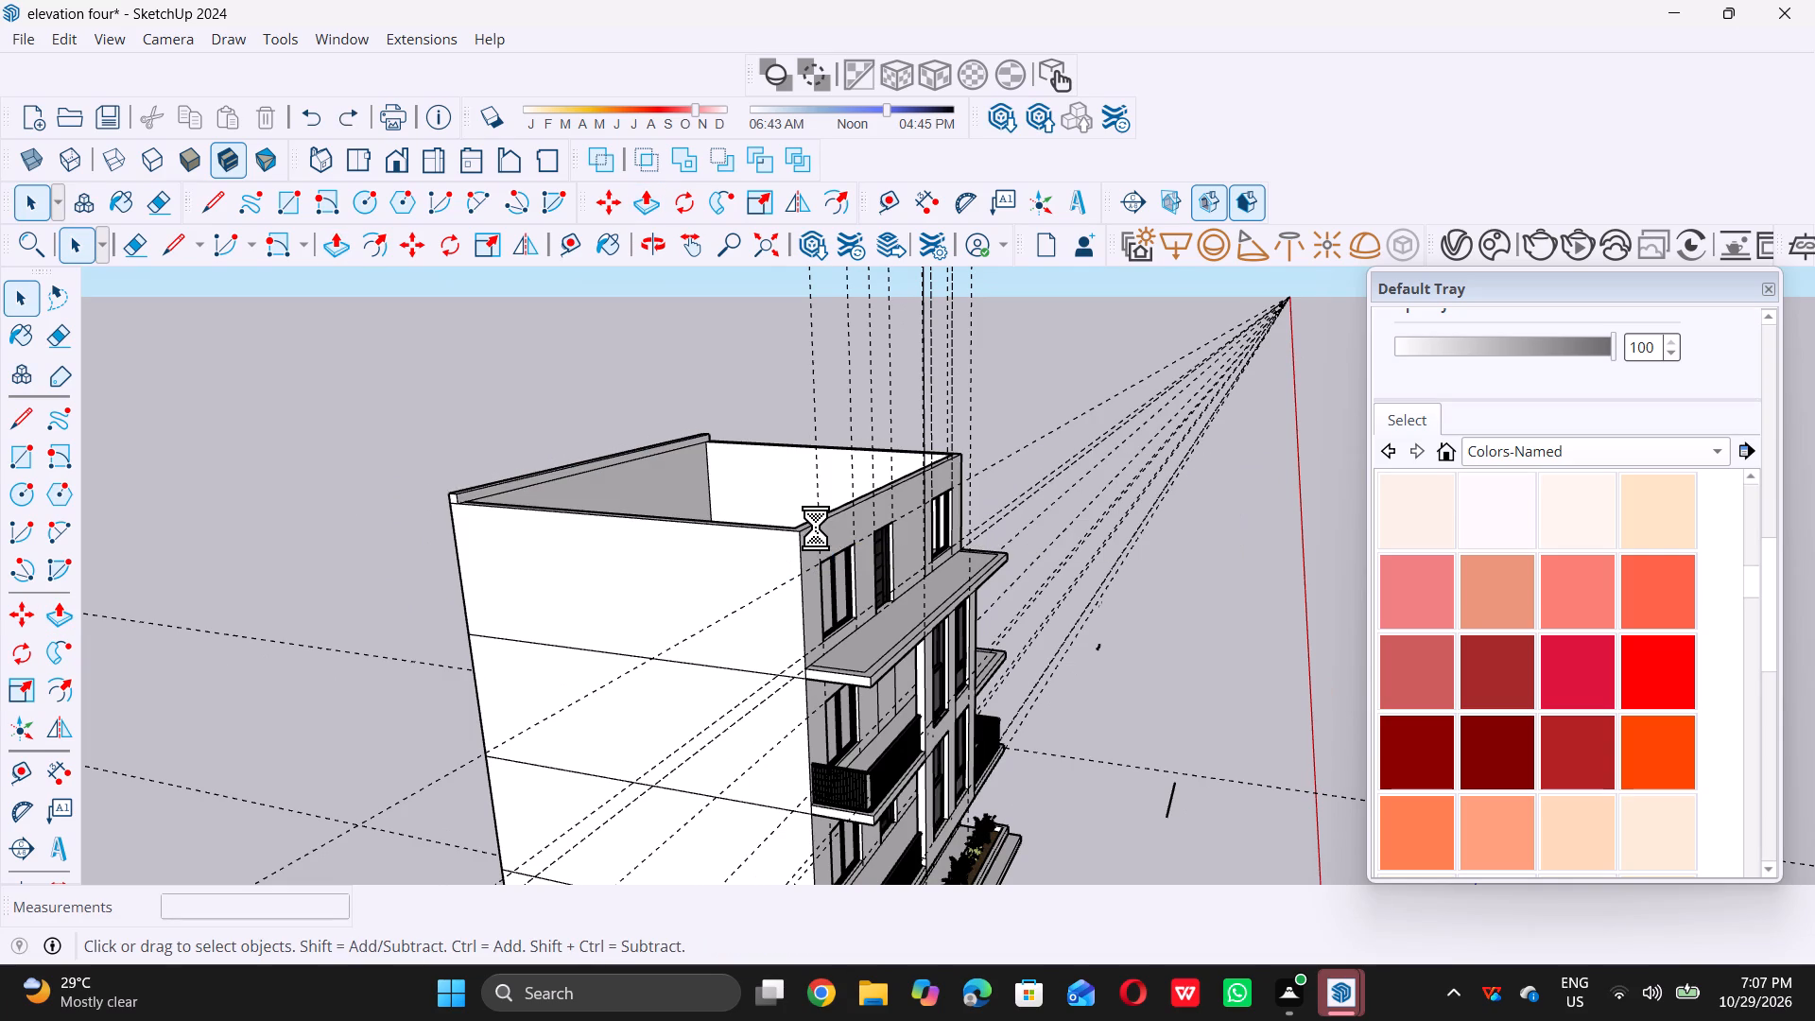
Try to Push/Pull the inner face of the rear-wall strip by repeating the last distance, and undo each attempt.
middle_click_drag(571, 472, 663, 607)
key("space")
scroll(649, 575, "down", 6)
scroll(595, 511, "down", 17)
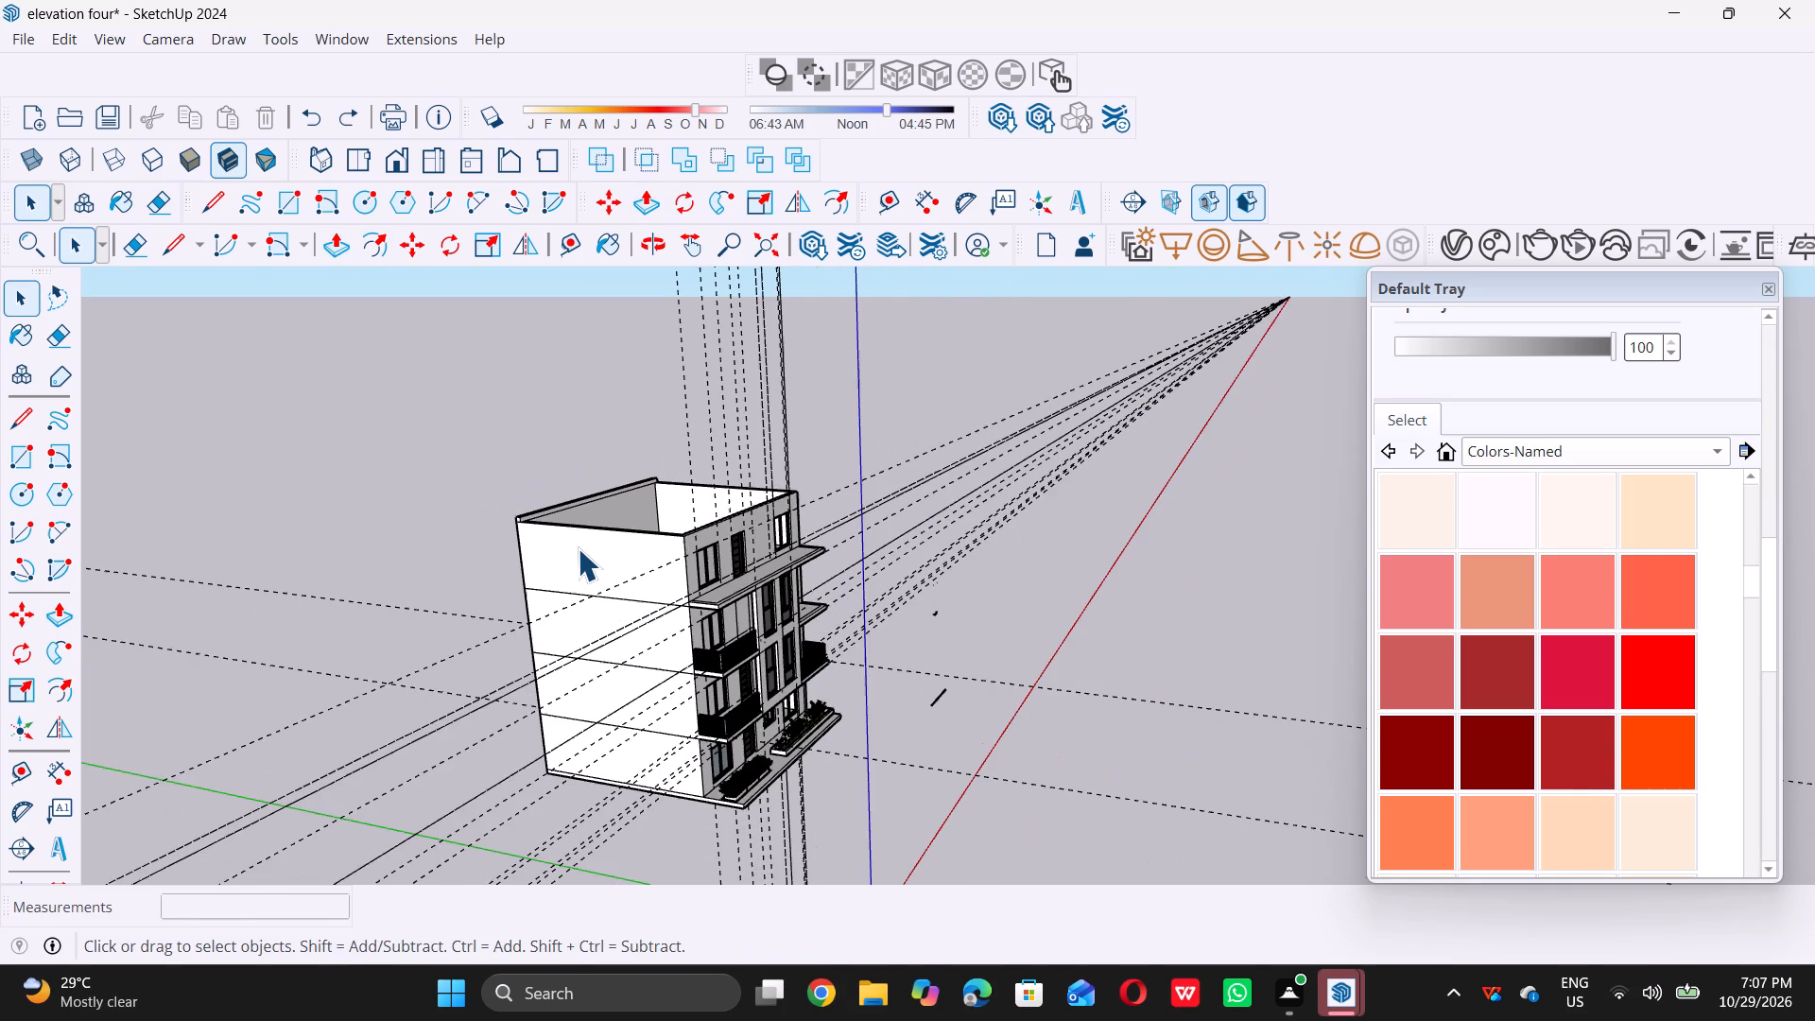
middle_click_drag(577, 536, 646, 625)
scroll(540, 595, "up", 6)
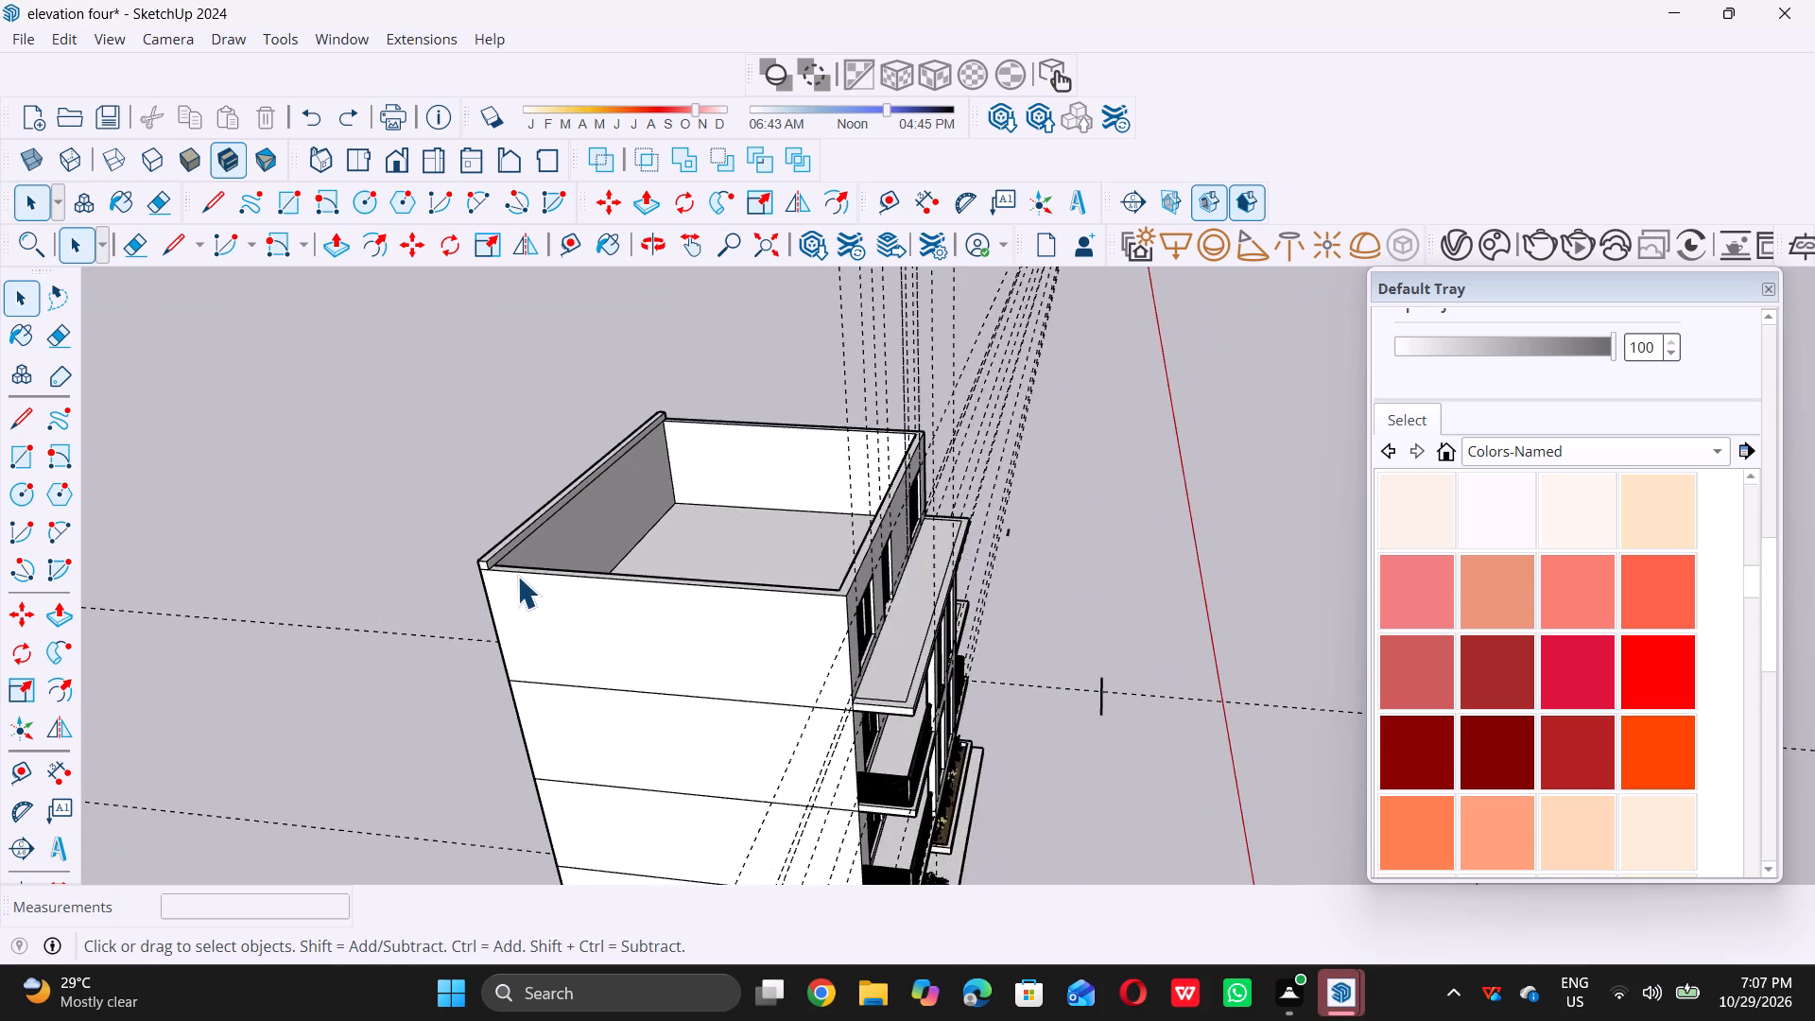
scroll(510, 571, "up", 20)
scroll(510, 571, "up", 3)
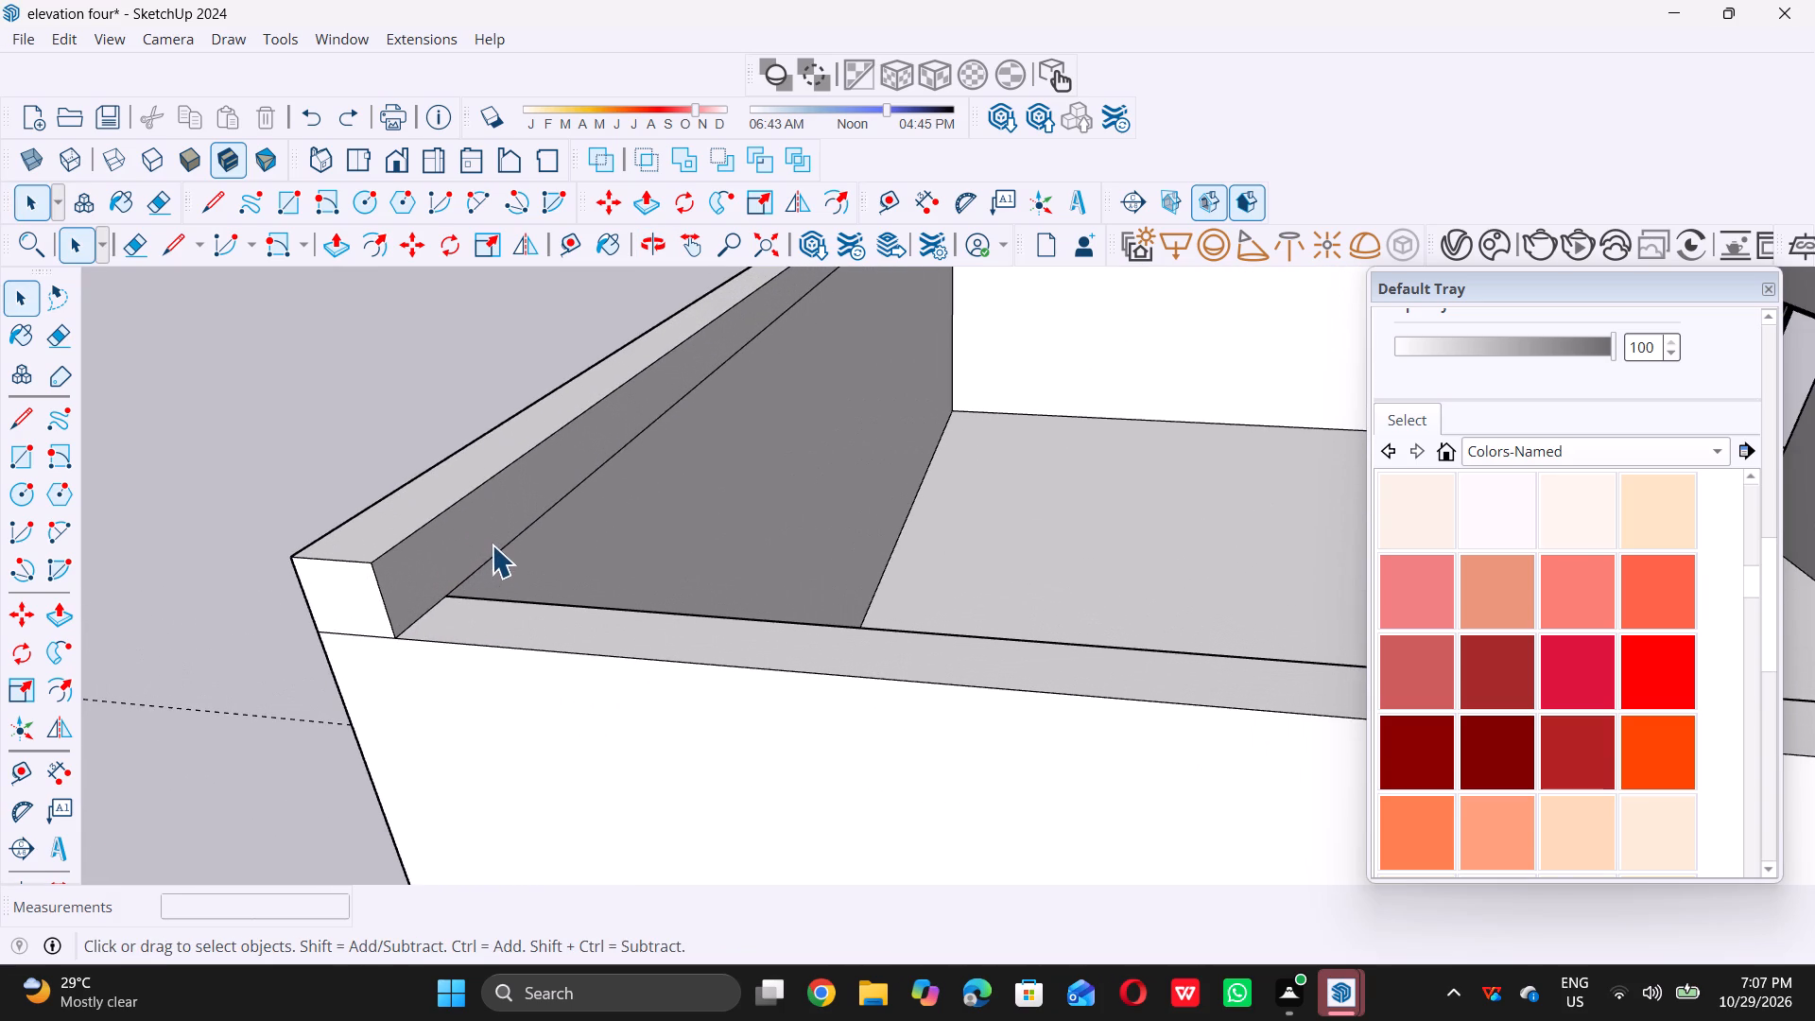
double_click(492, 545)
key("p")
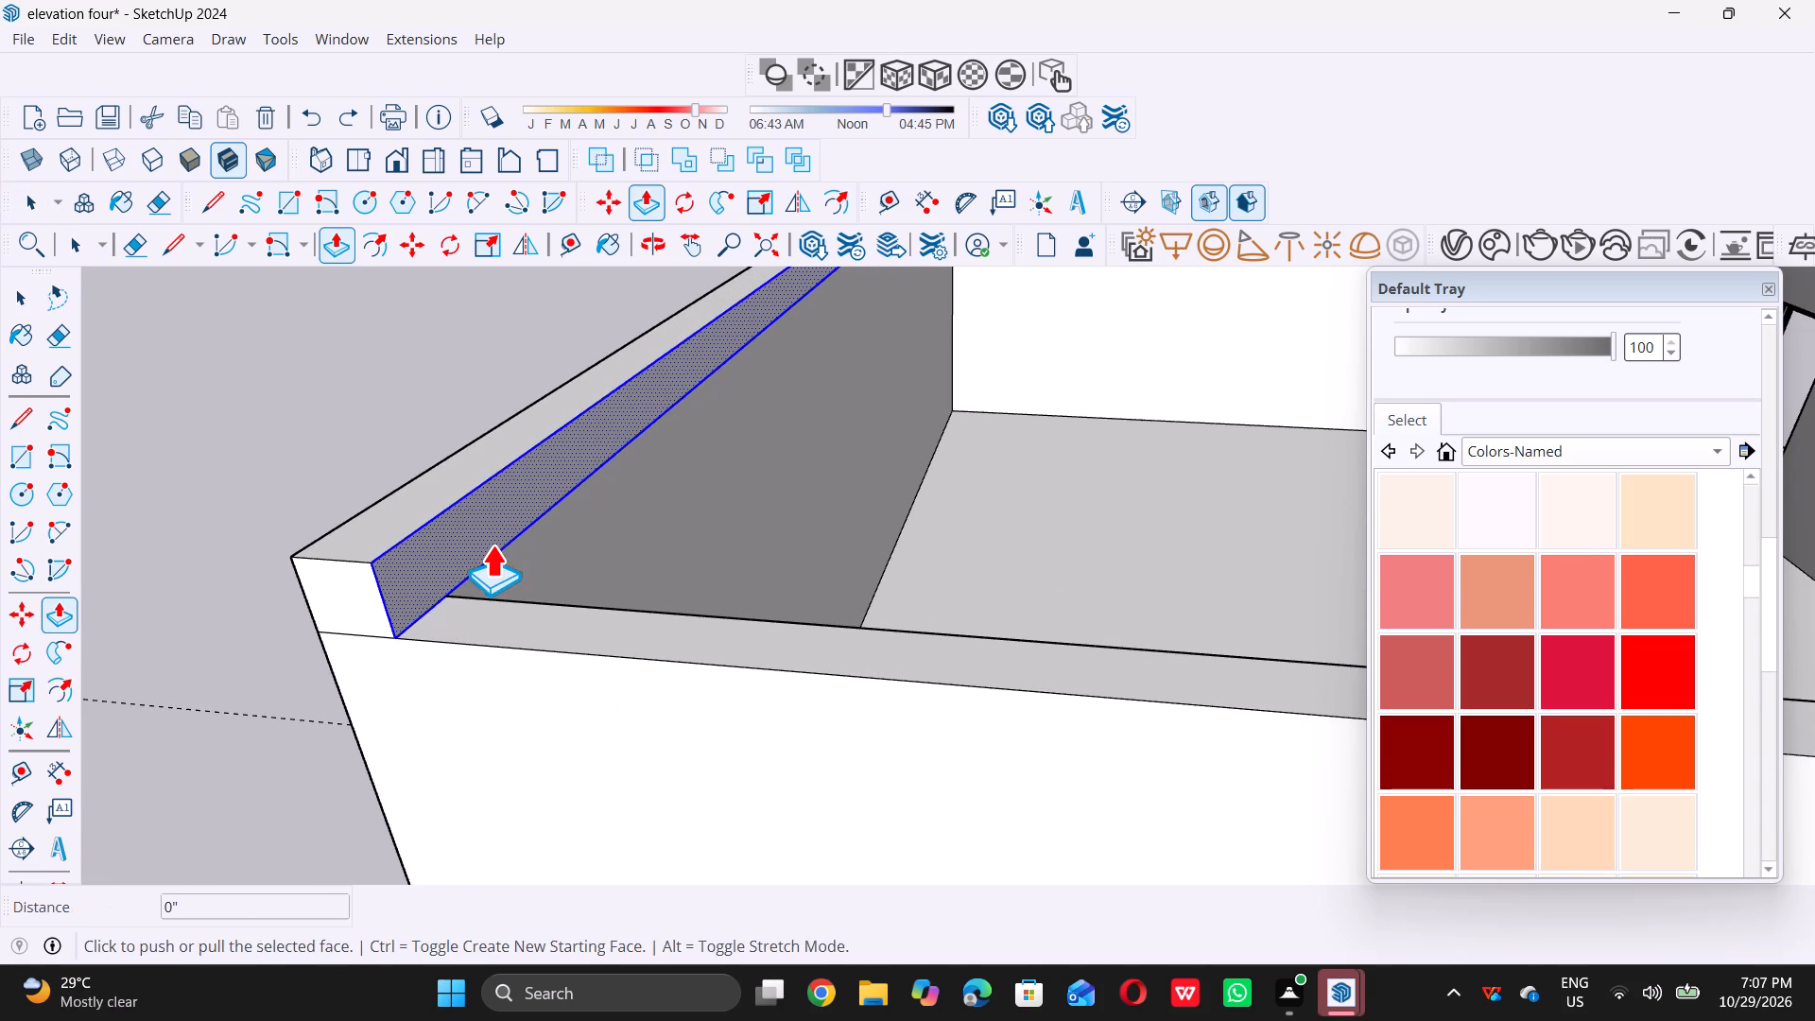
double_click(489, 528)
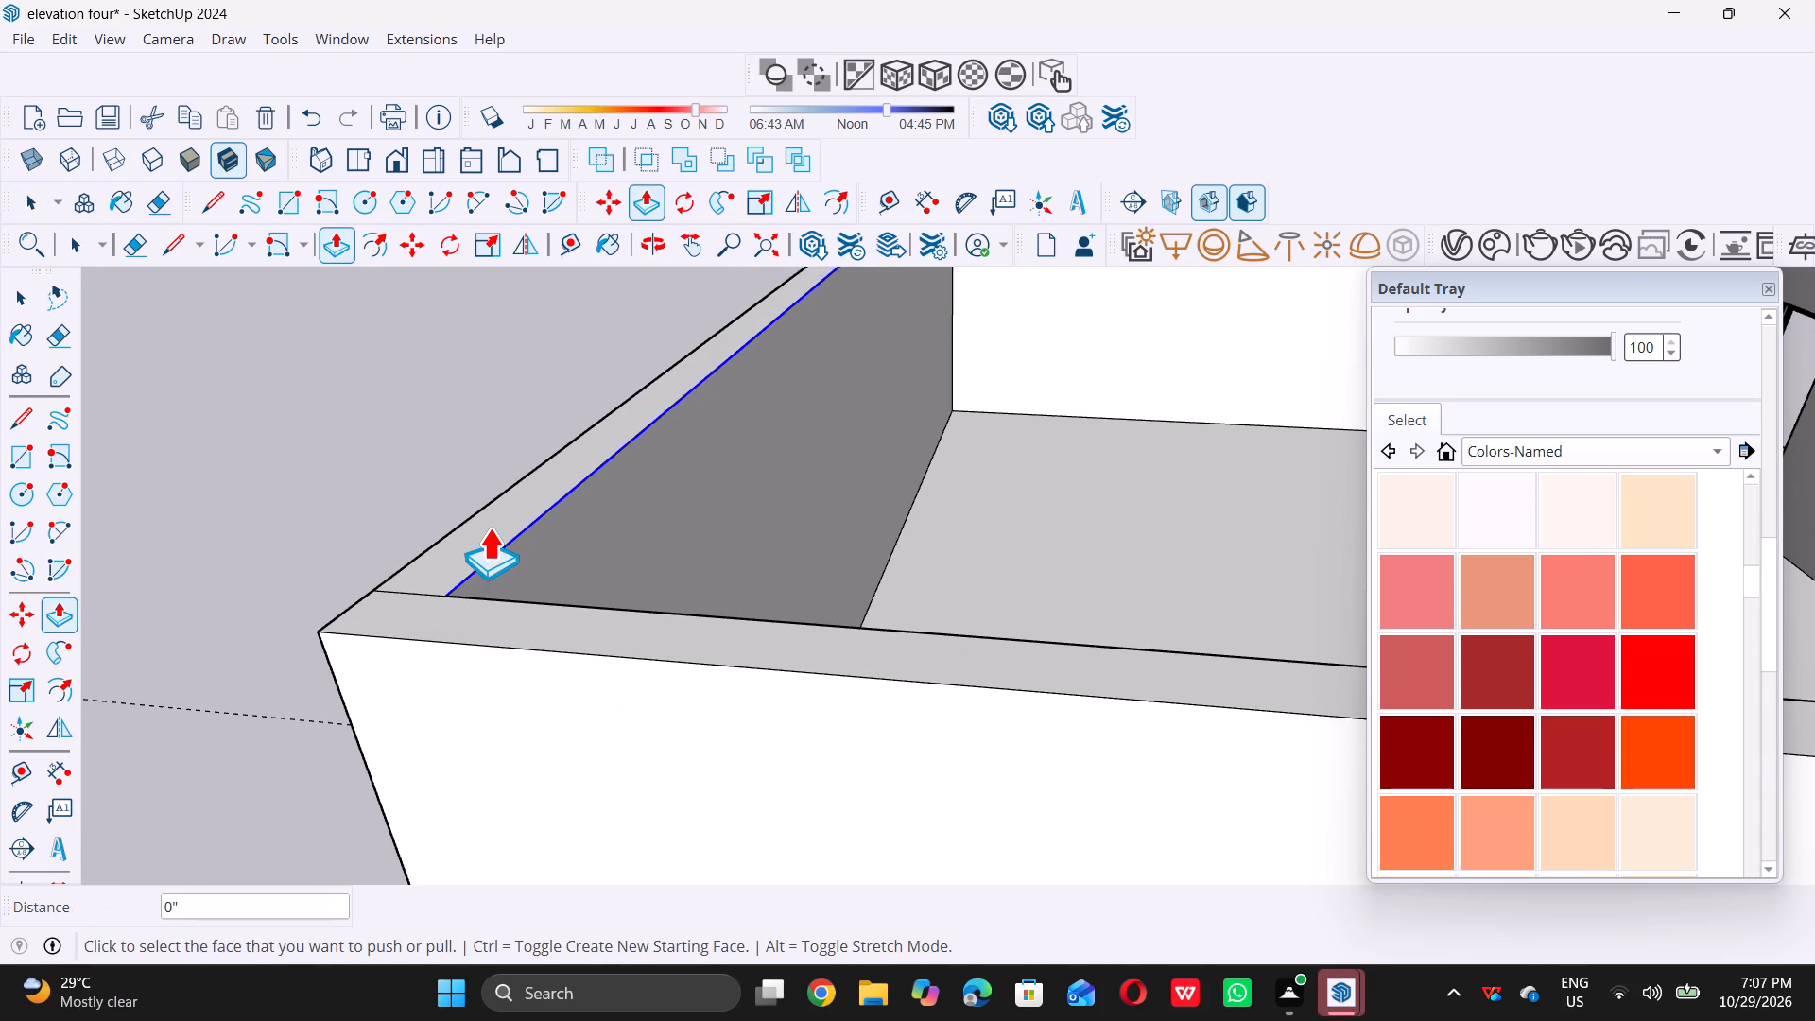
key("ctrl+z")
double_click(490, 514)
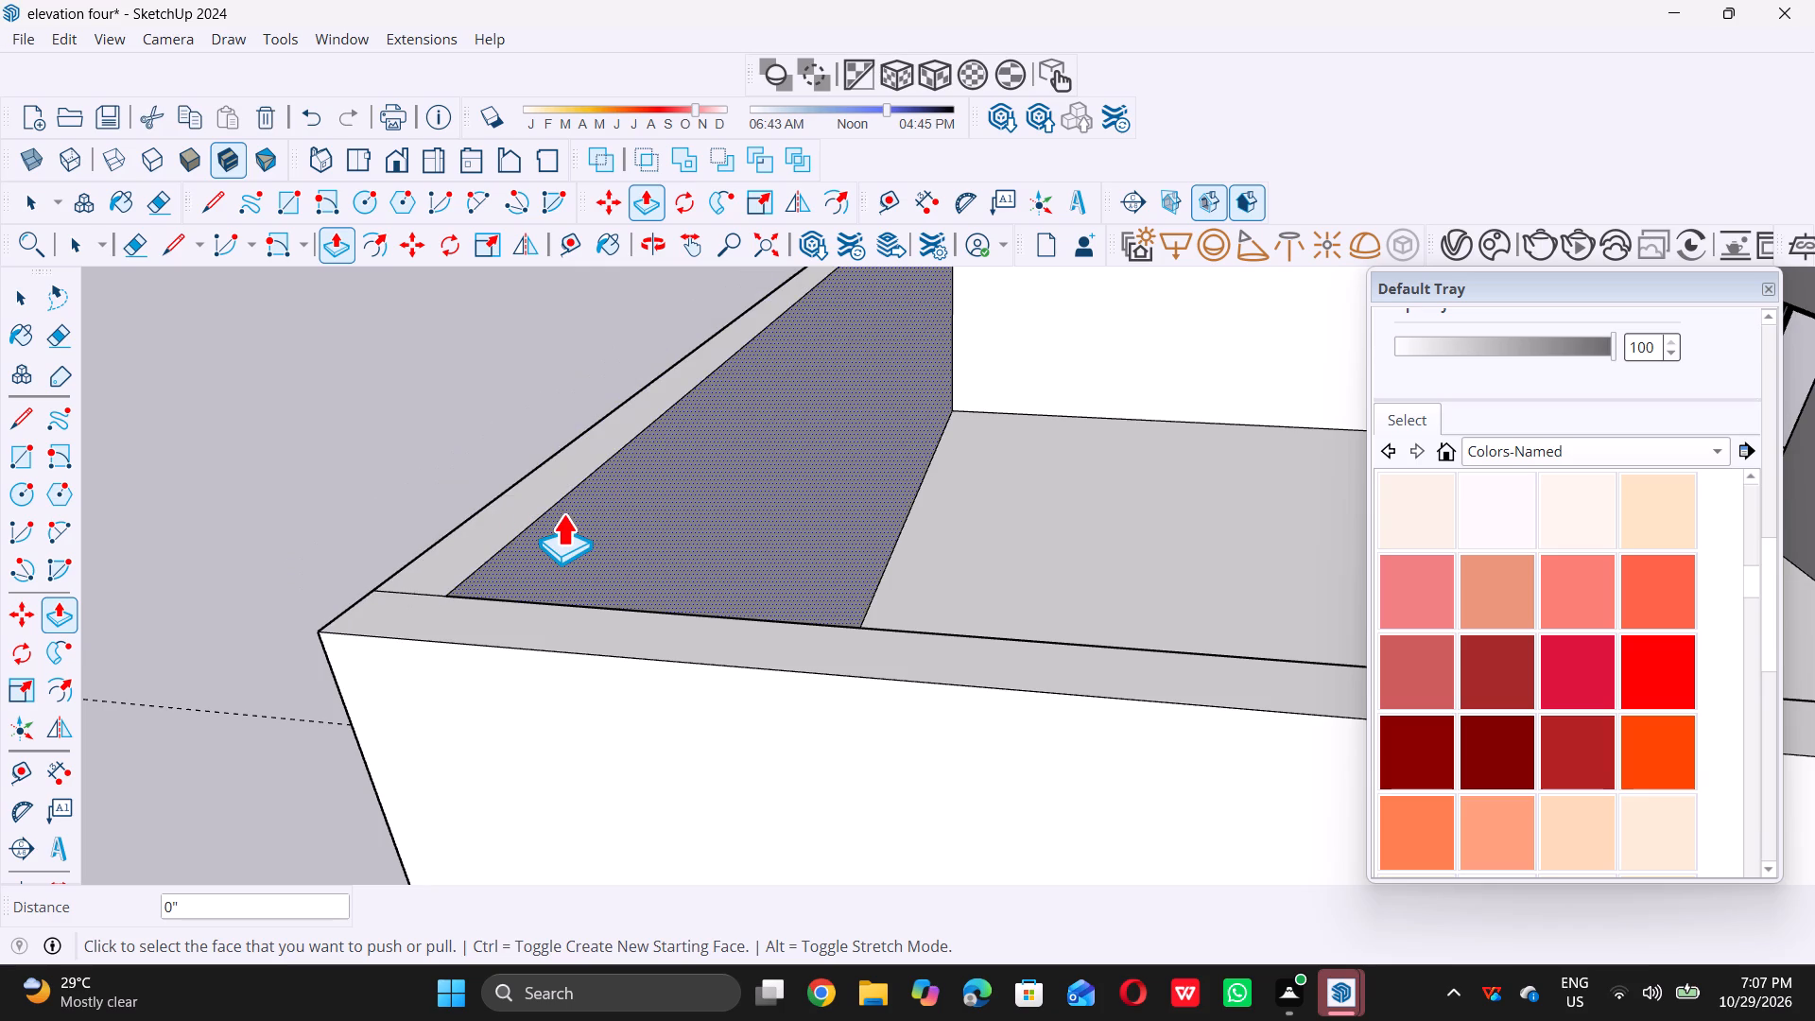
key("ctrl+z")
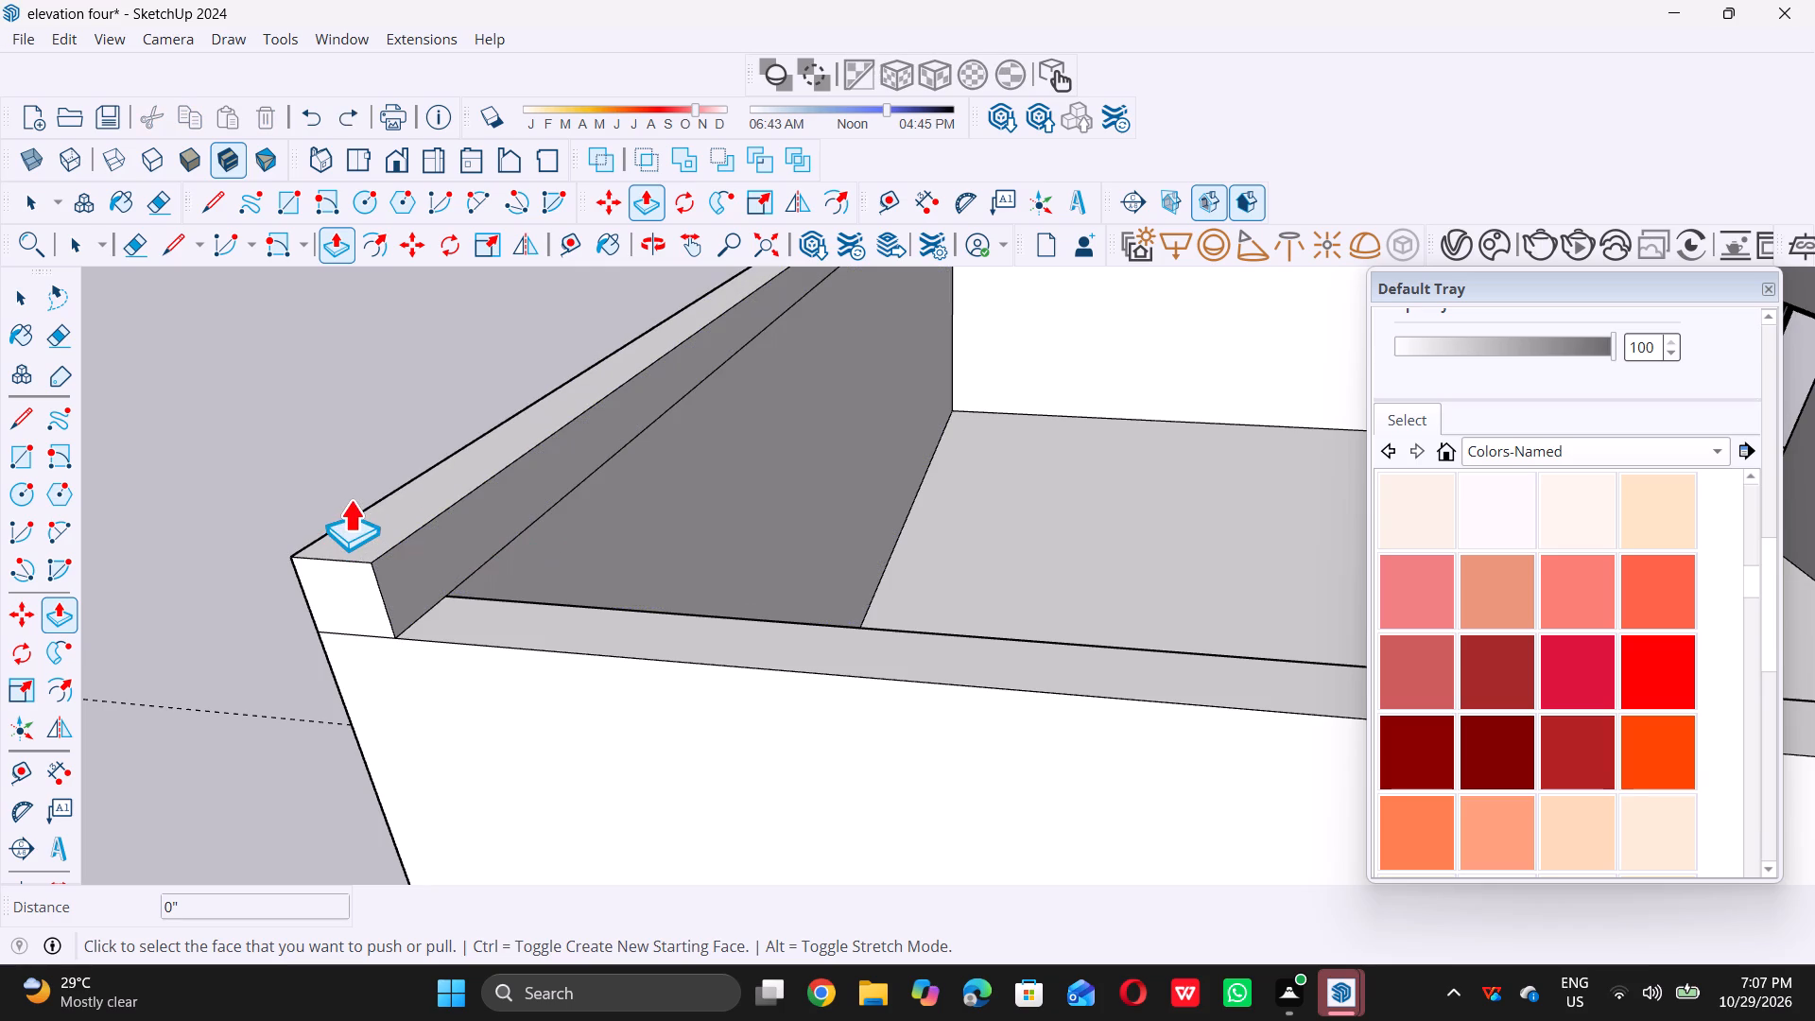
Push/Pull the inner face of the rear-wall strip forward 29' 3" over the open storey, flush with the front wall.
left_click(458, 528)
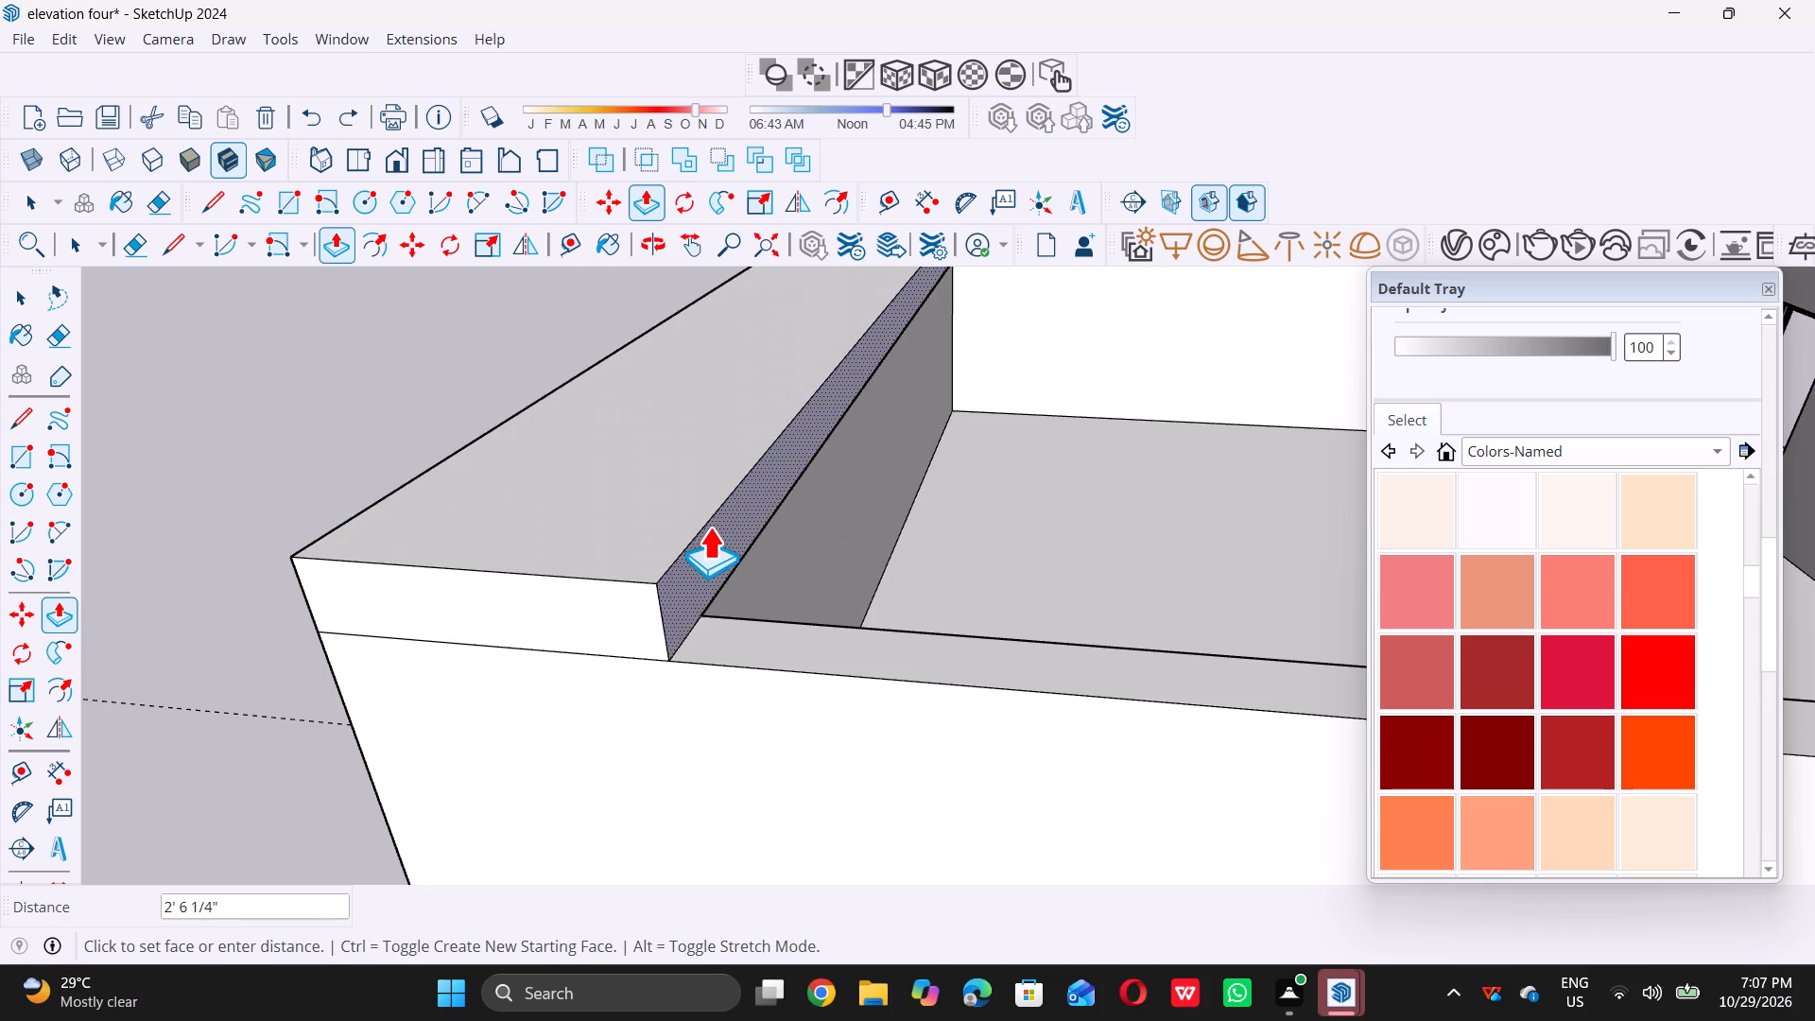
scroll(707, 527, "down", 20)
scroll(707, 527, "down", 8)
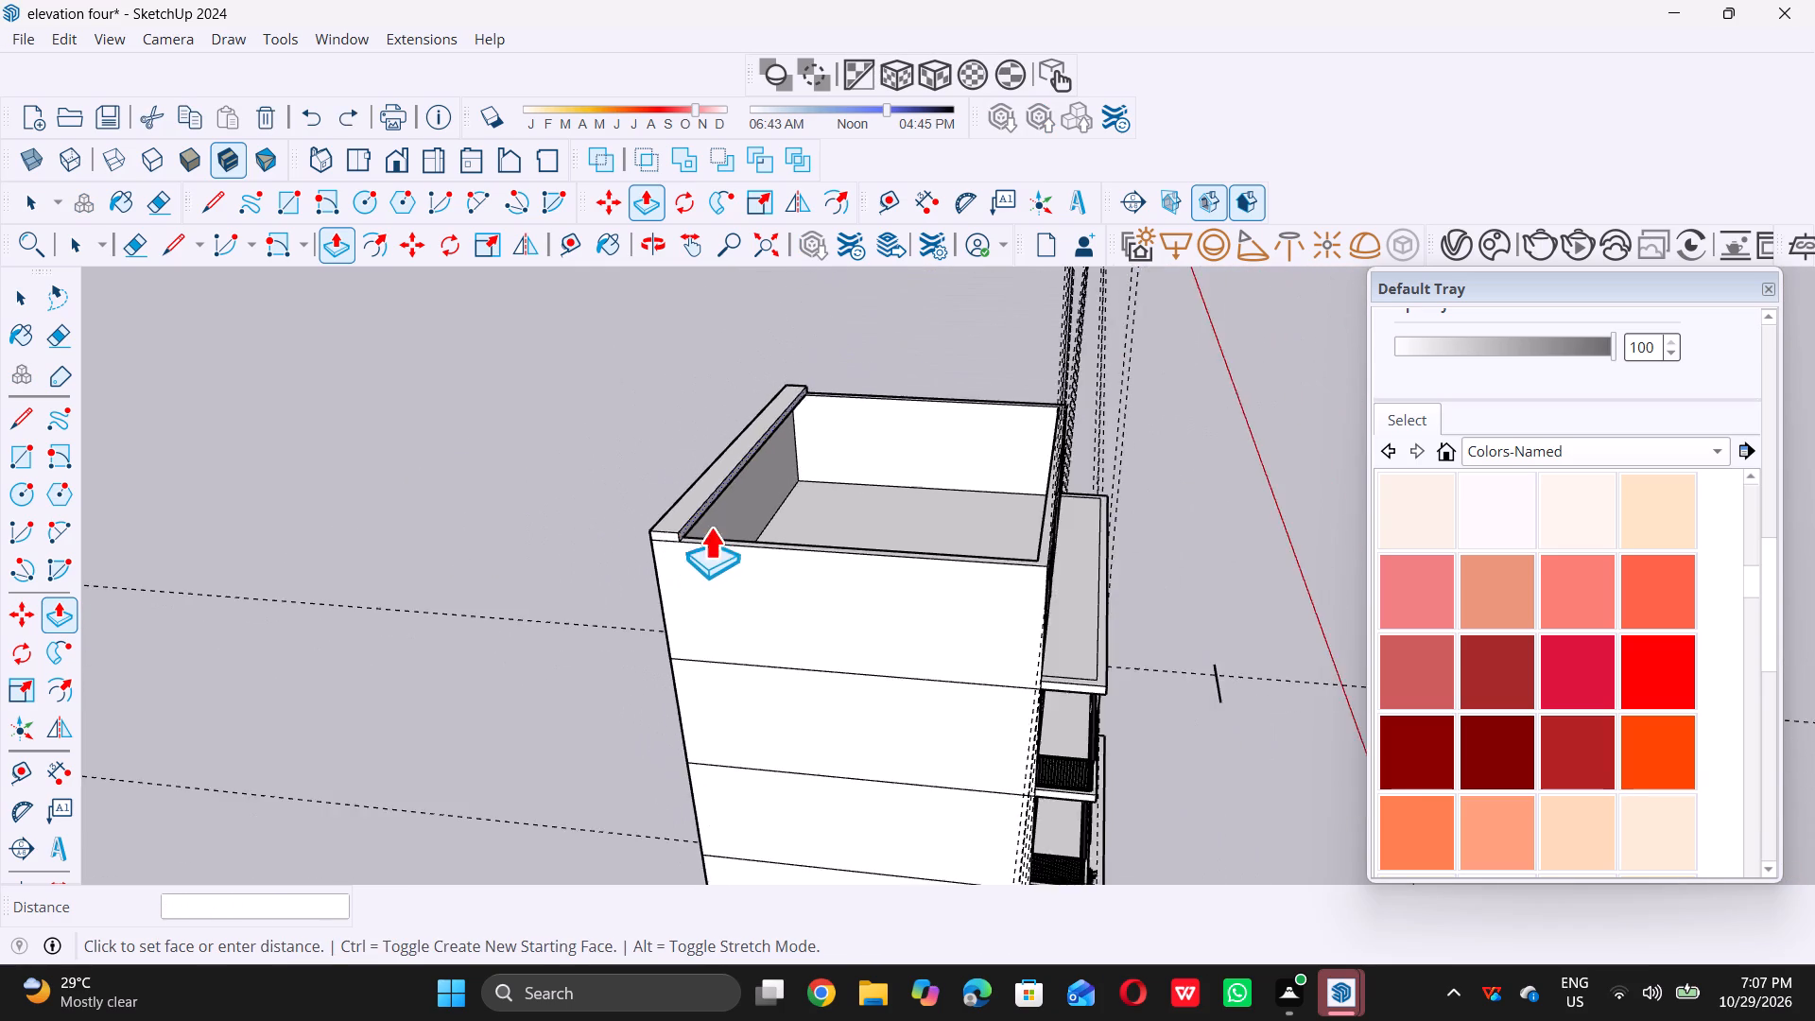
scroll(1012, 623, "up", 3)
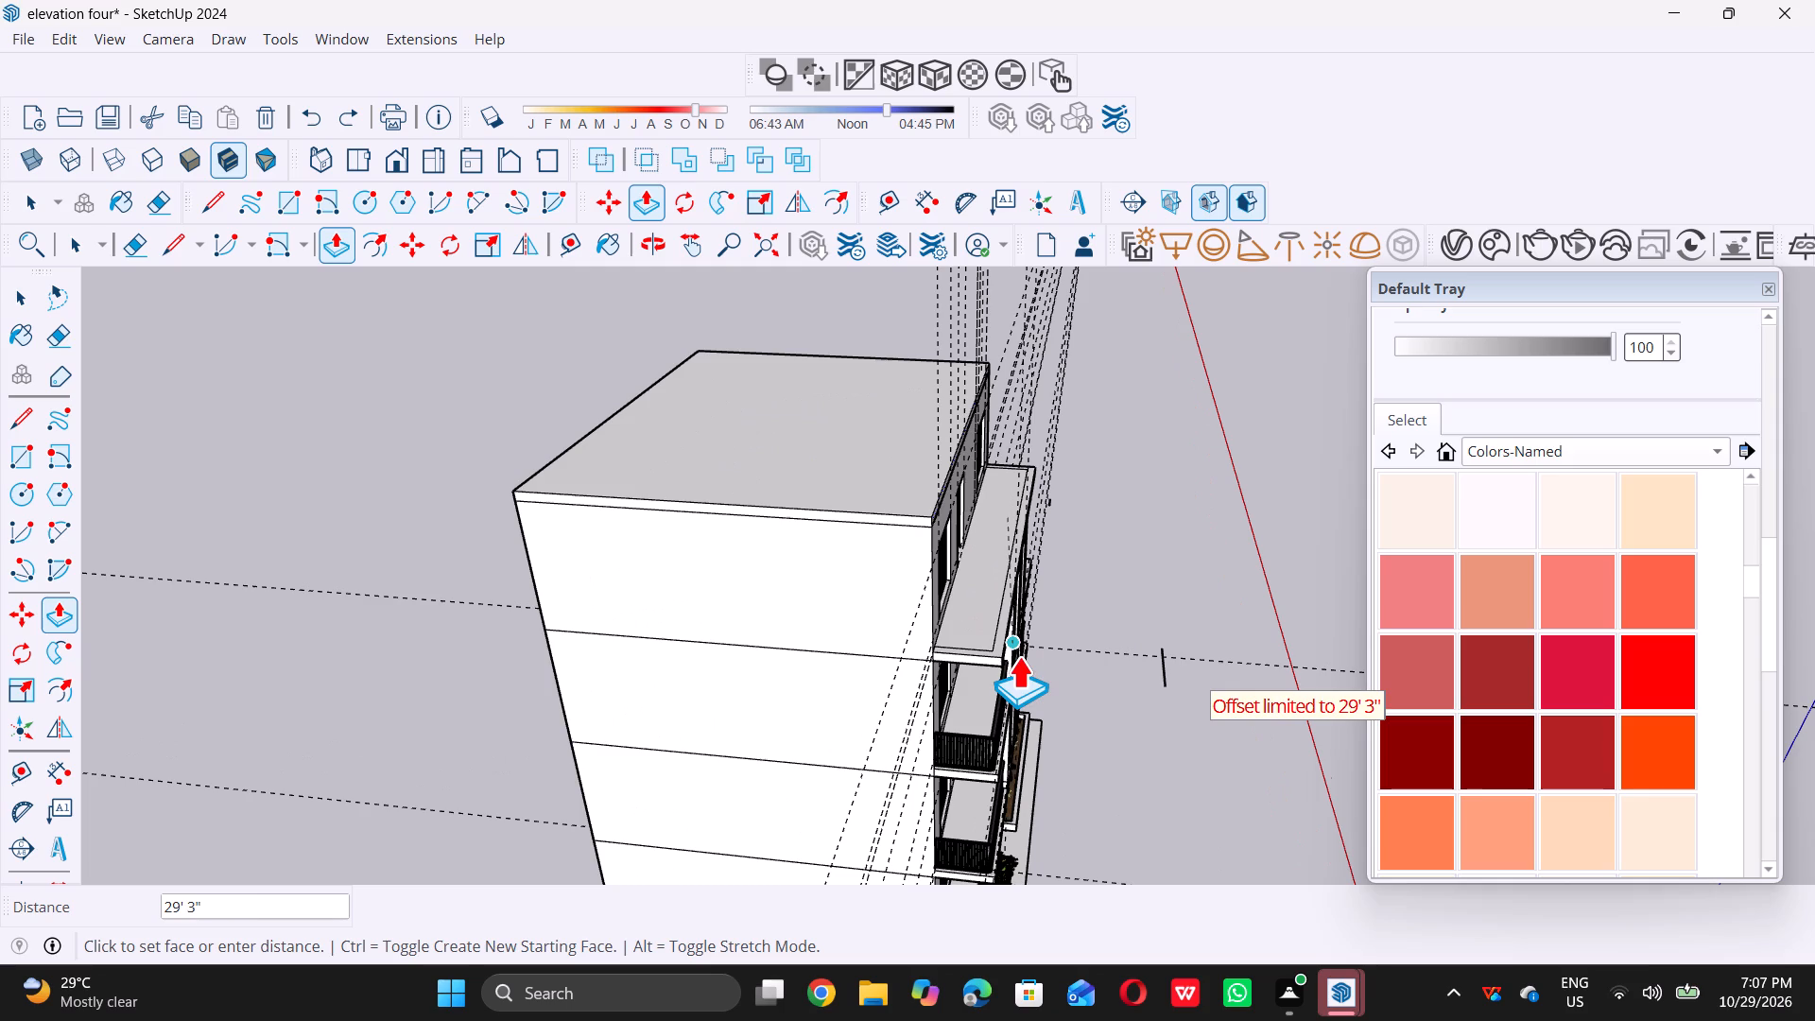
scroll(945, 533, "up", 8)
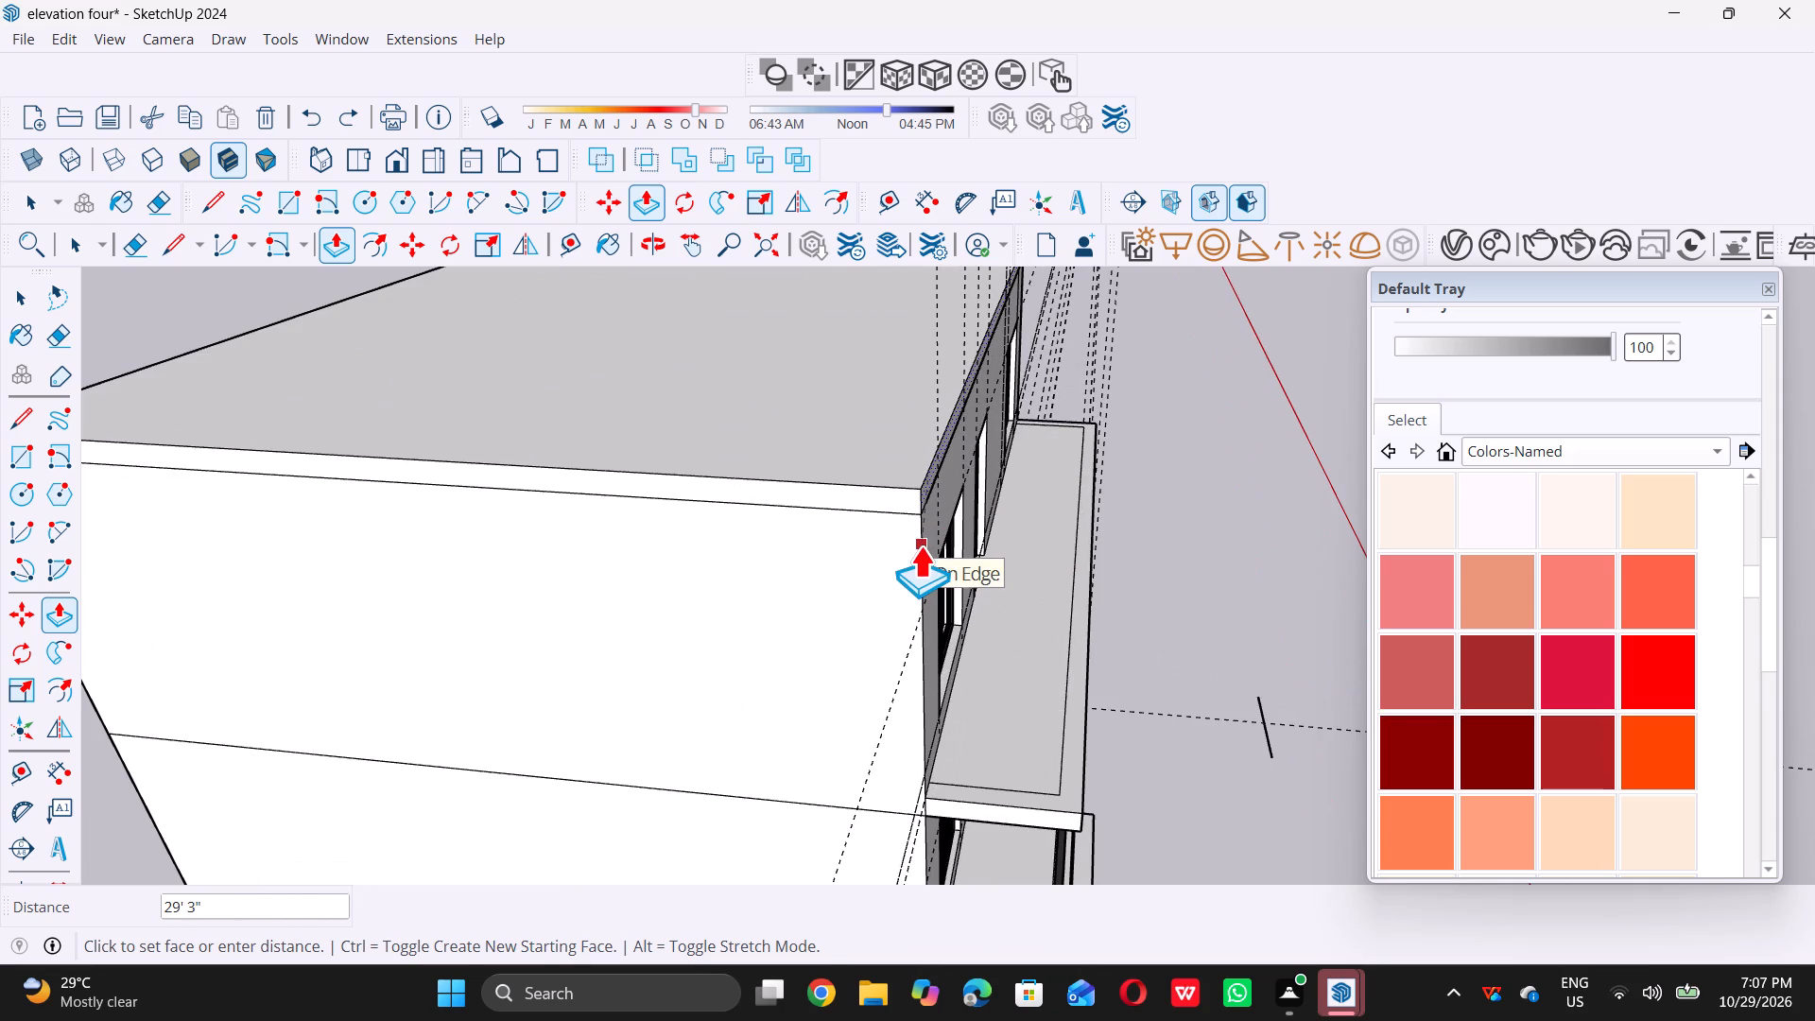
double_click(920, 545)
Push/Pull the roof slab's front face 5' outward, in line with the outer corner of the projecting slab below, and leave the tool.
scroll(807, 610, "down", 8)
scroll(875, 574, "up", 2)
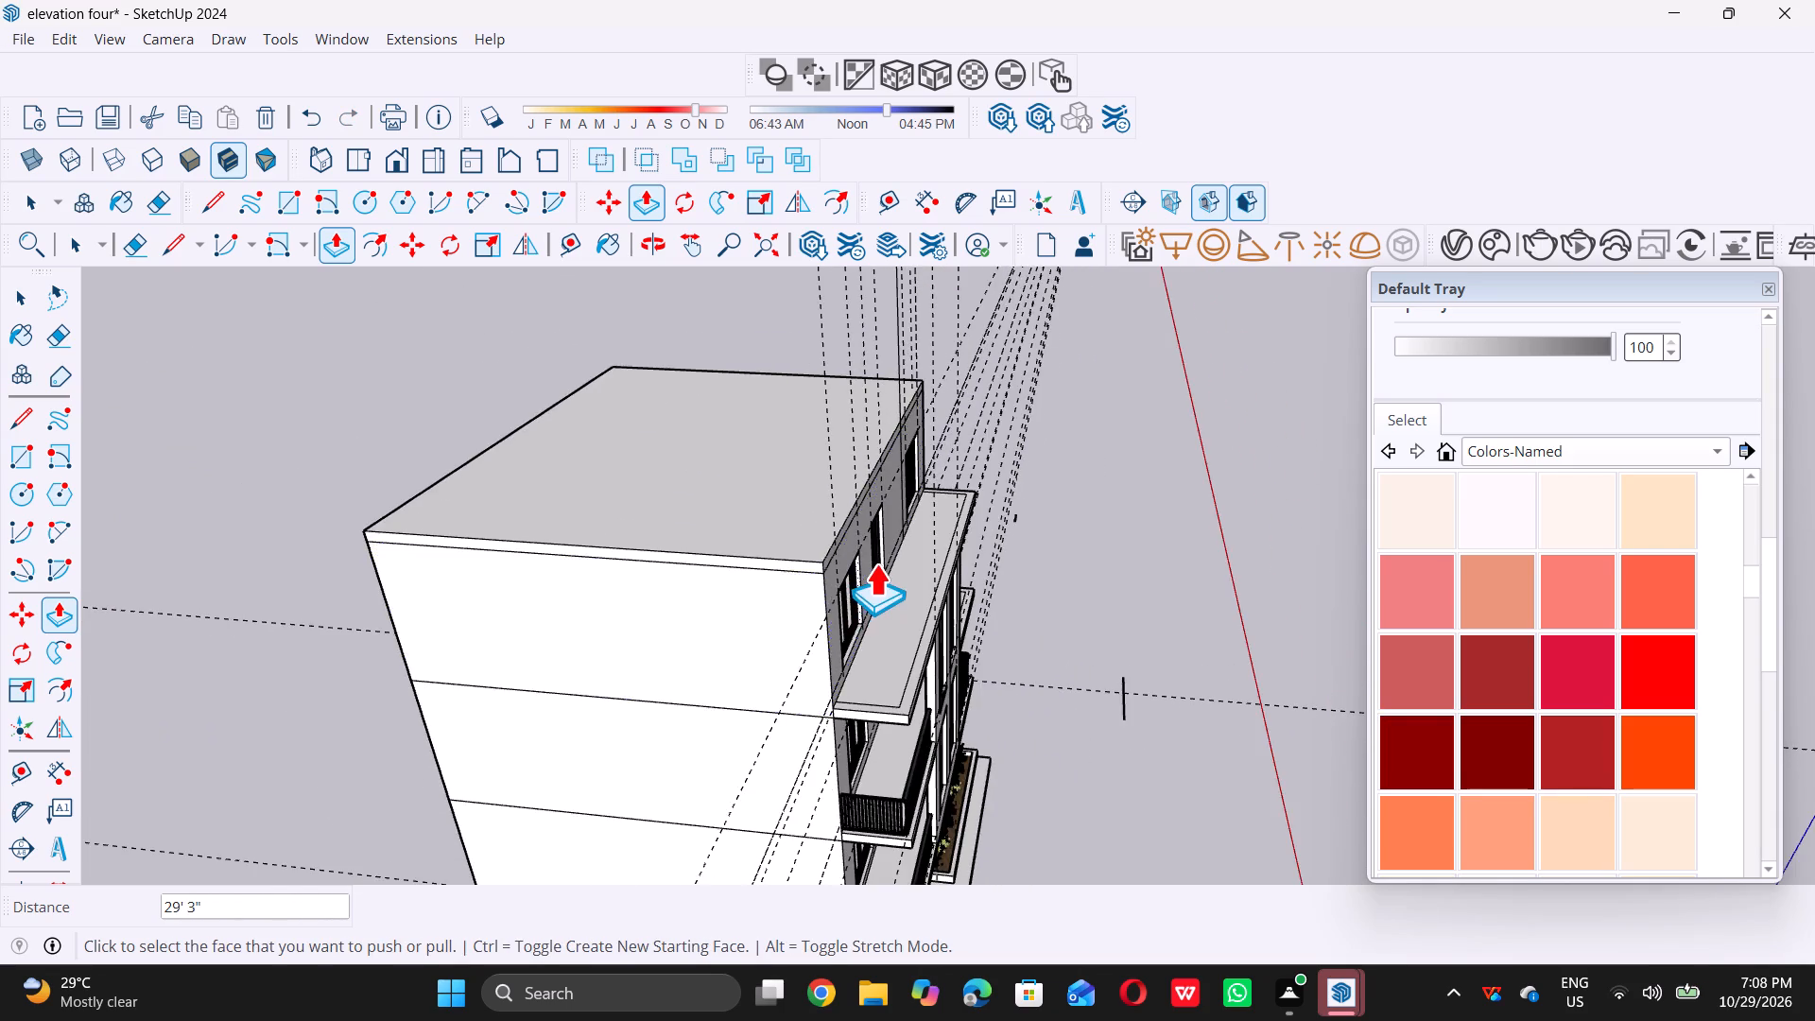
scroll(875, 563, "up", 7)
scroll(726, 526, "up", 3)
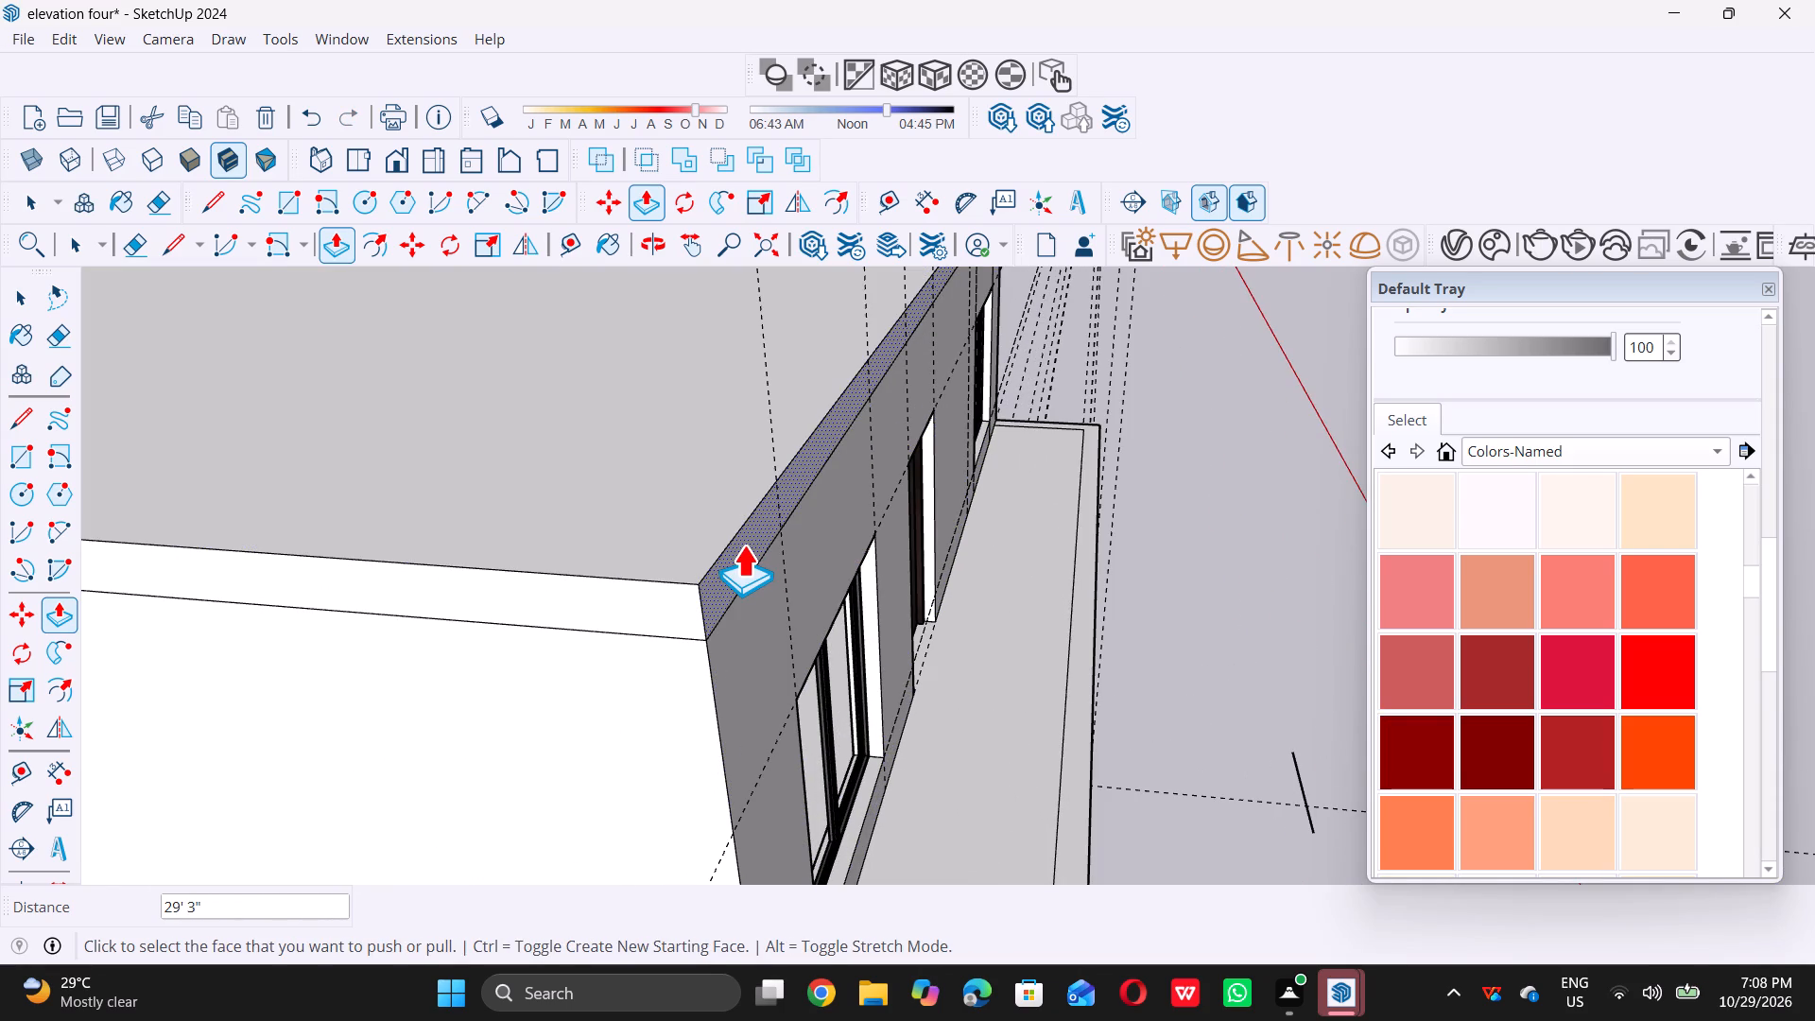
left_click(743, 545)
scroll(743, 545, "down", 12)
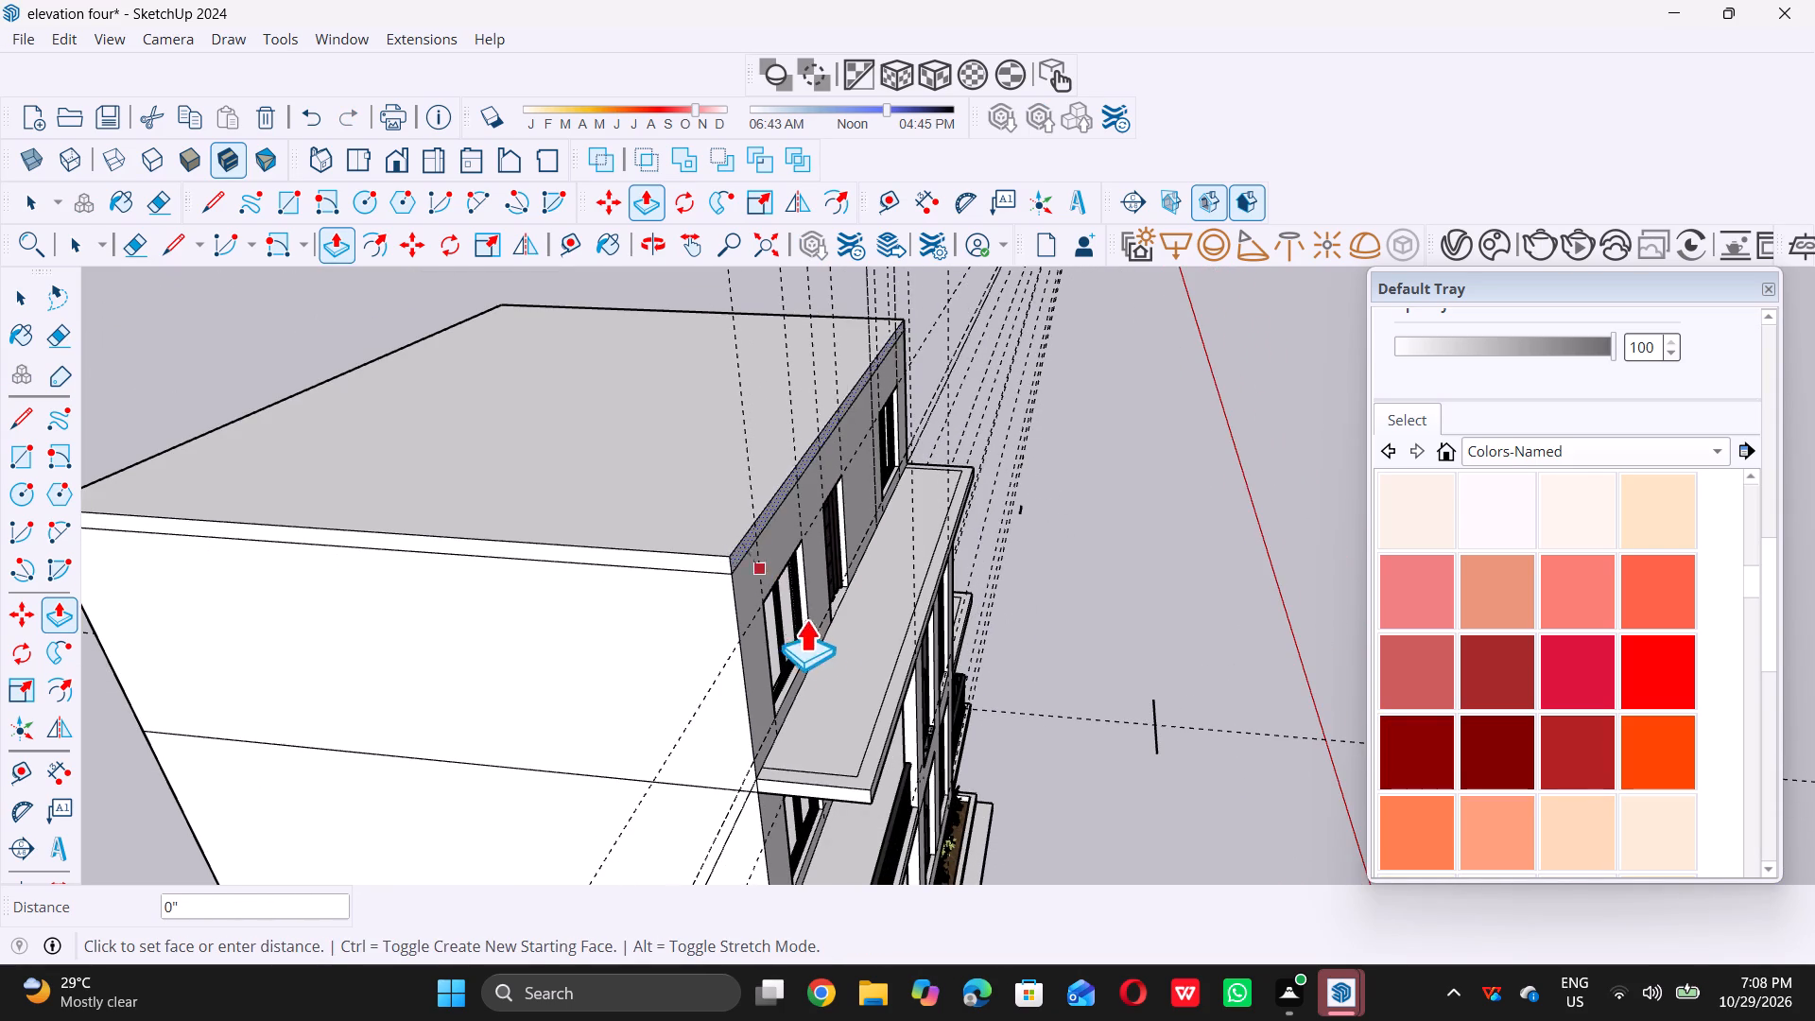
triple_click(872, 789)
key("space")
On the projecting slab below the top storey, draw a 9" line up its front edge above the left recess's inner corner and 9" across its top.
scroll(872, 790, "down", 7)
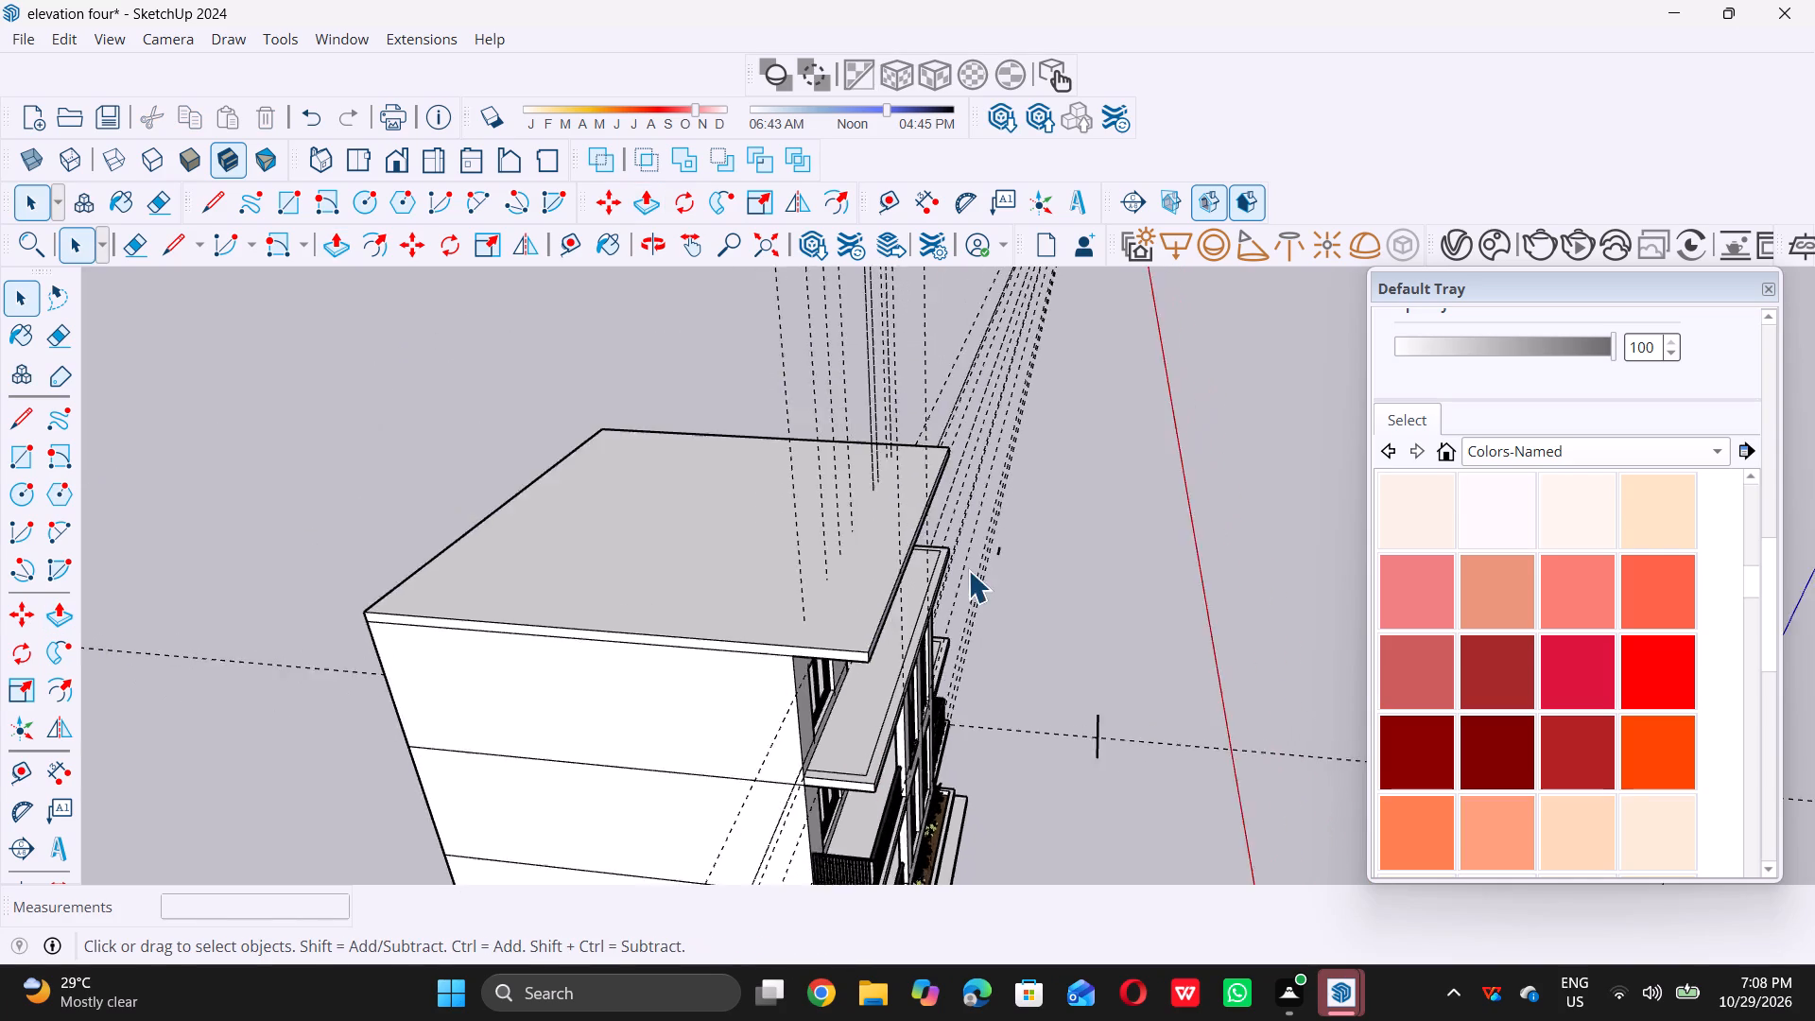
scroll(968, 570, "down", 9)
middle_click_drag(945, 566, 393, 472)
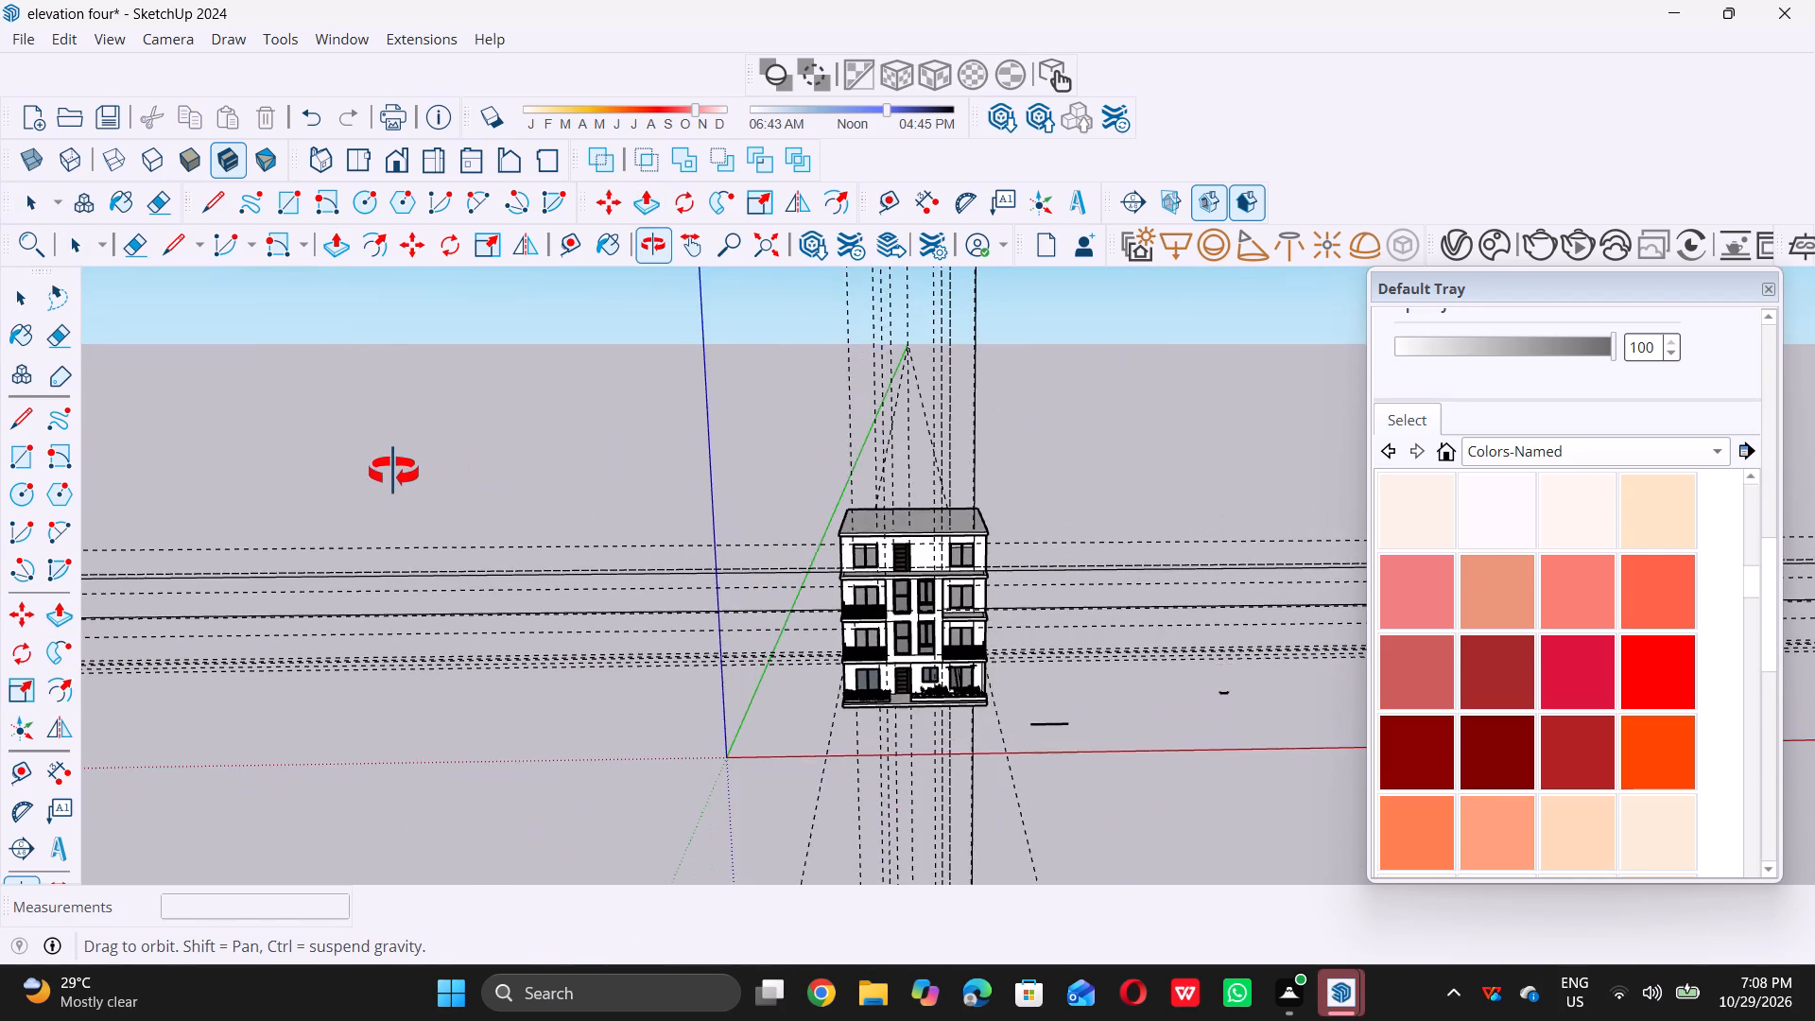
middle_click_drag(393, 472, 415, 451)
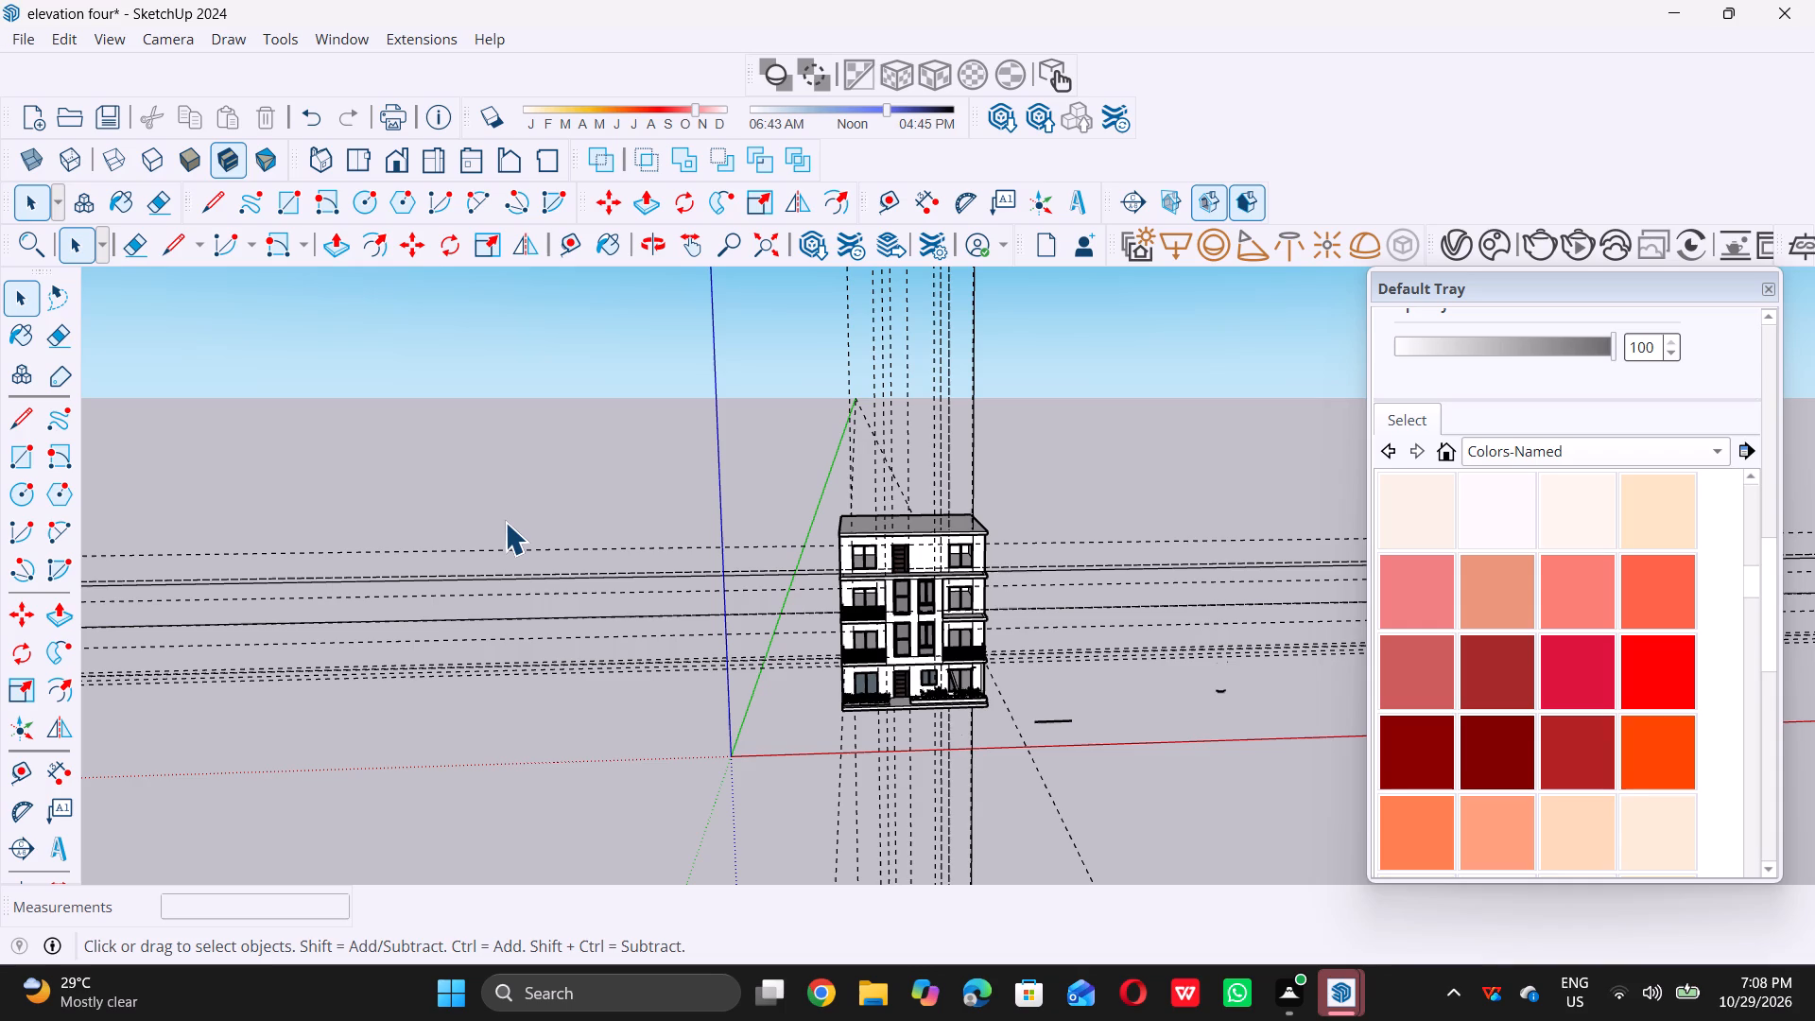
scroll(747, 494, "down", 5)
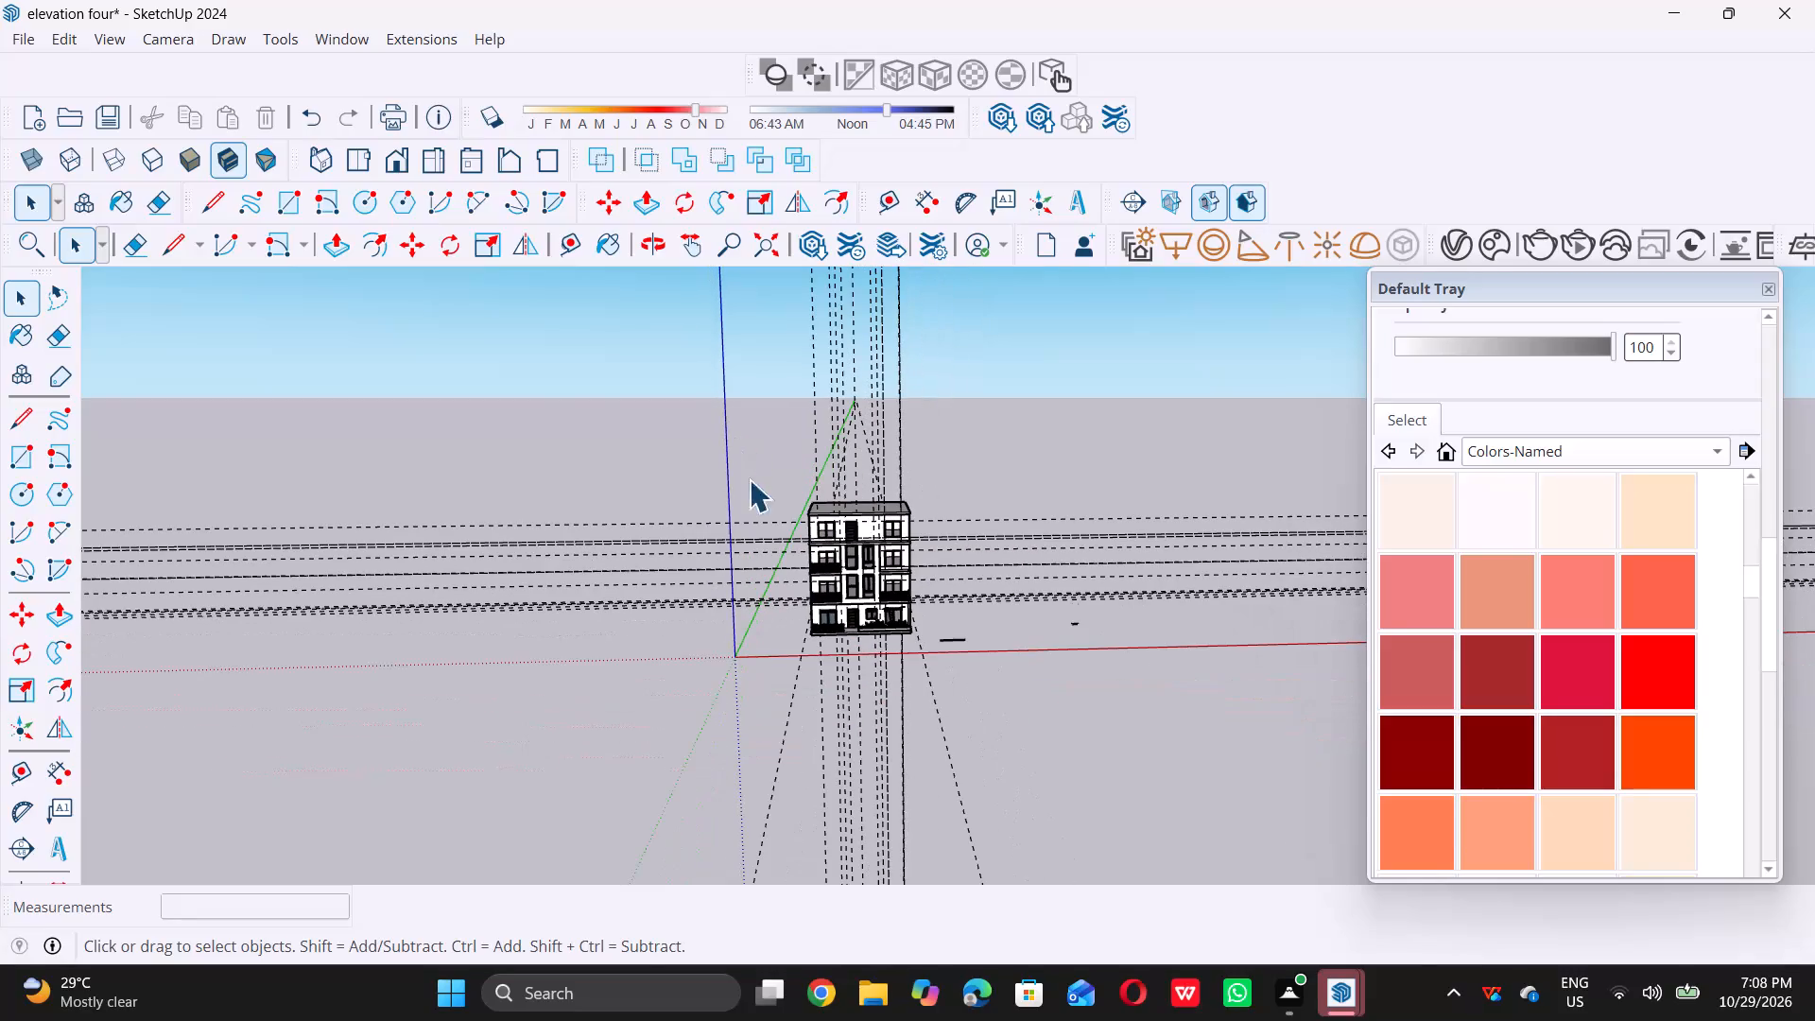
middle_click_drag(780, 520, 870, 539)
scroll(866, 554, "up", 12)
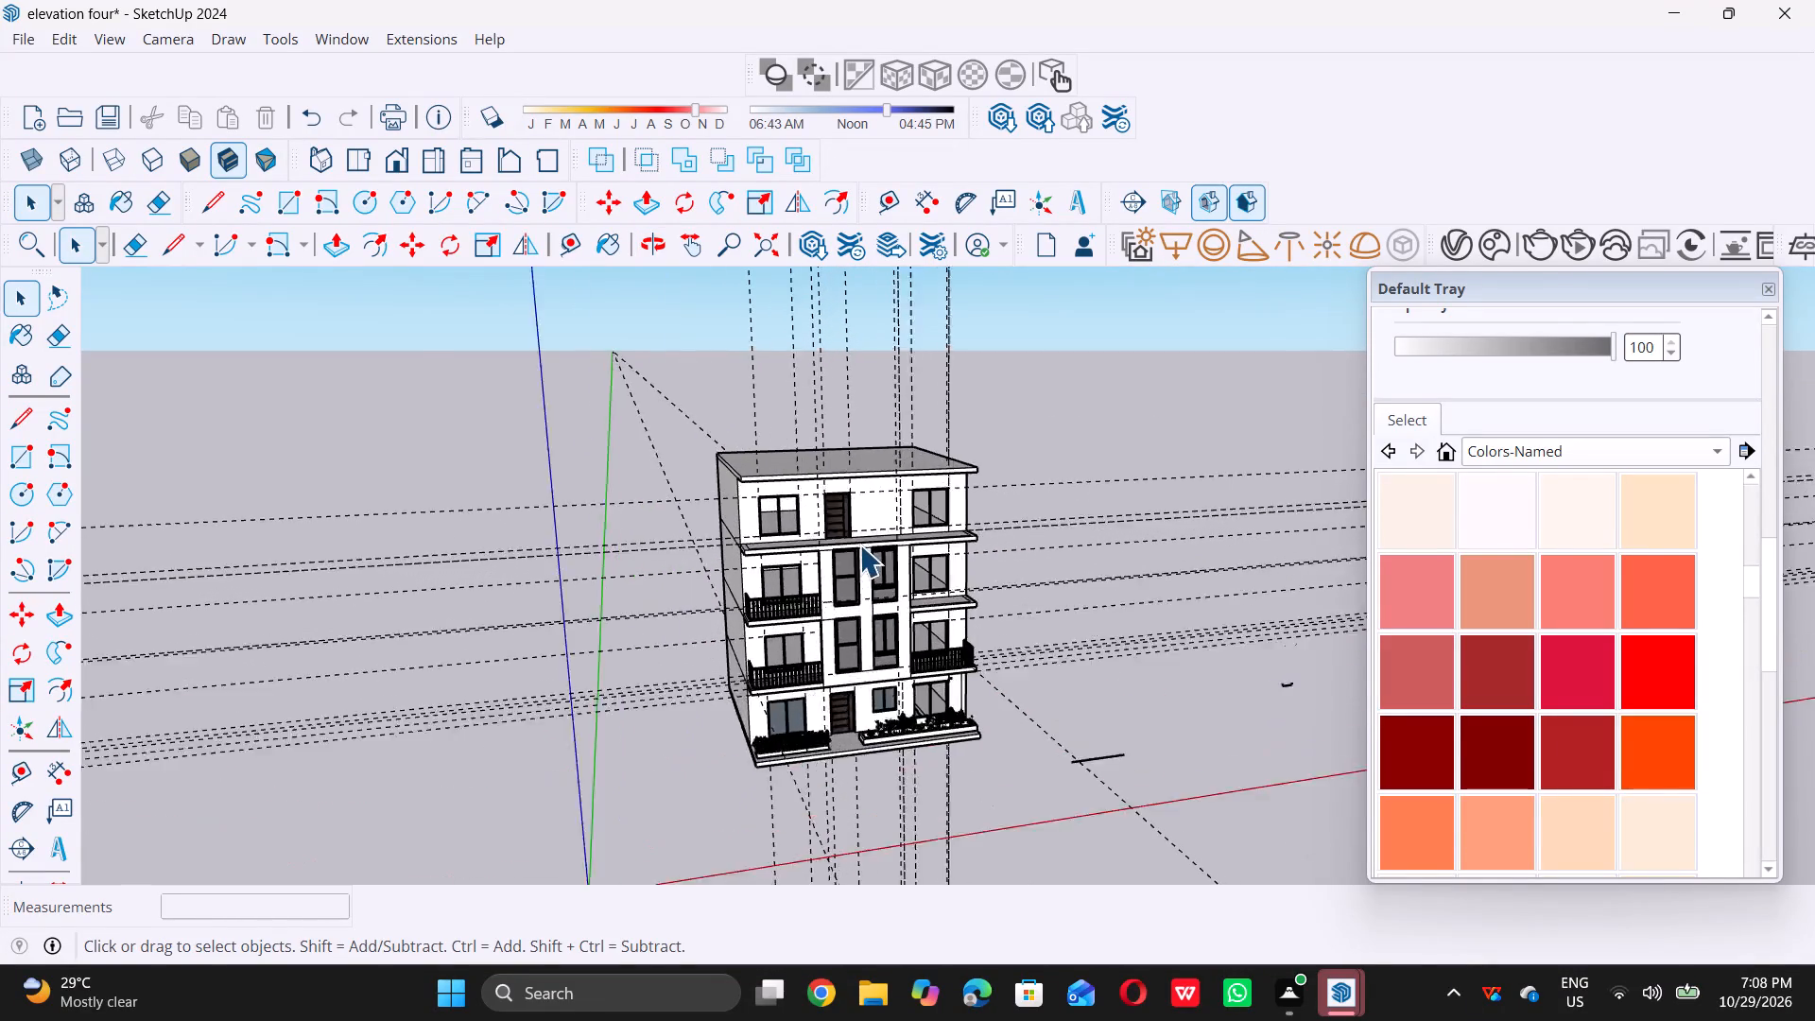
scroll(859, 545, "up", 10)
scroll(735, 564, "up", 7)
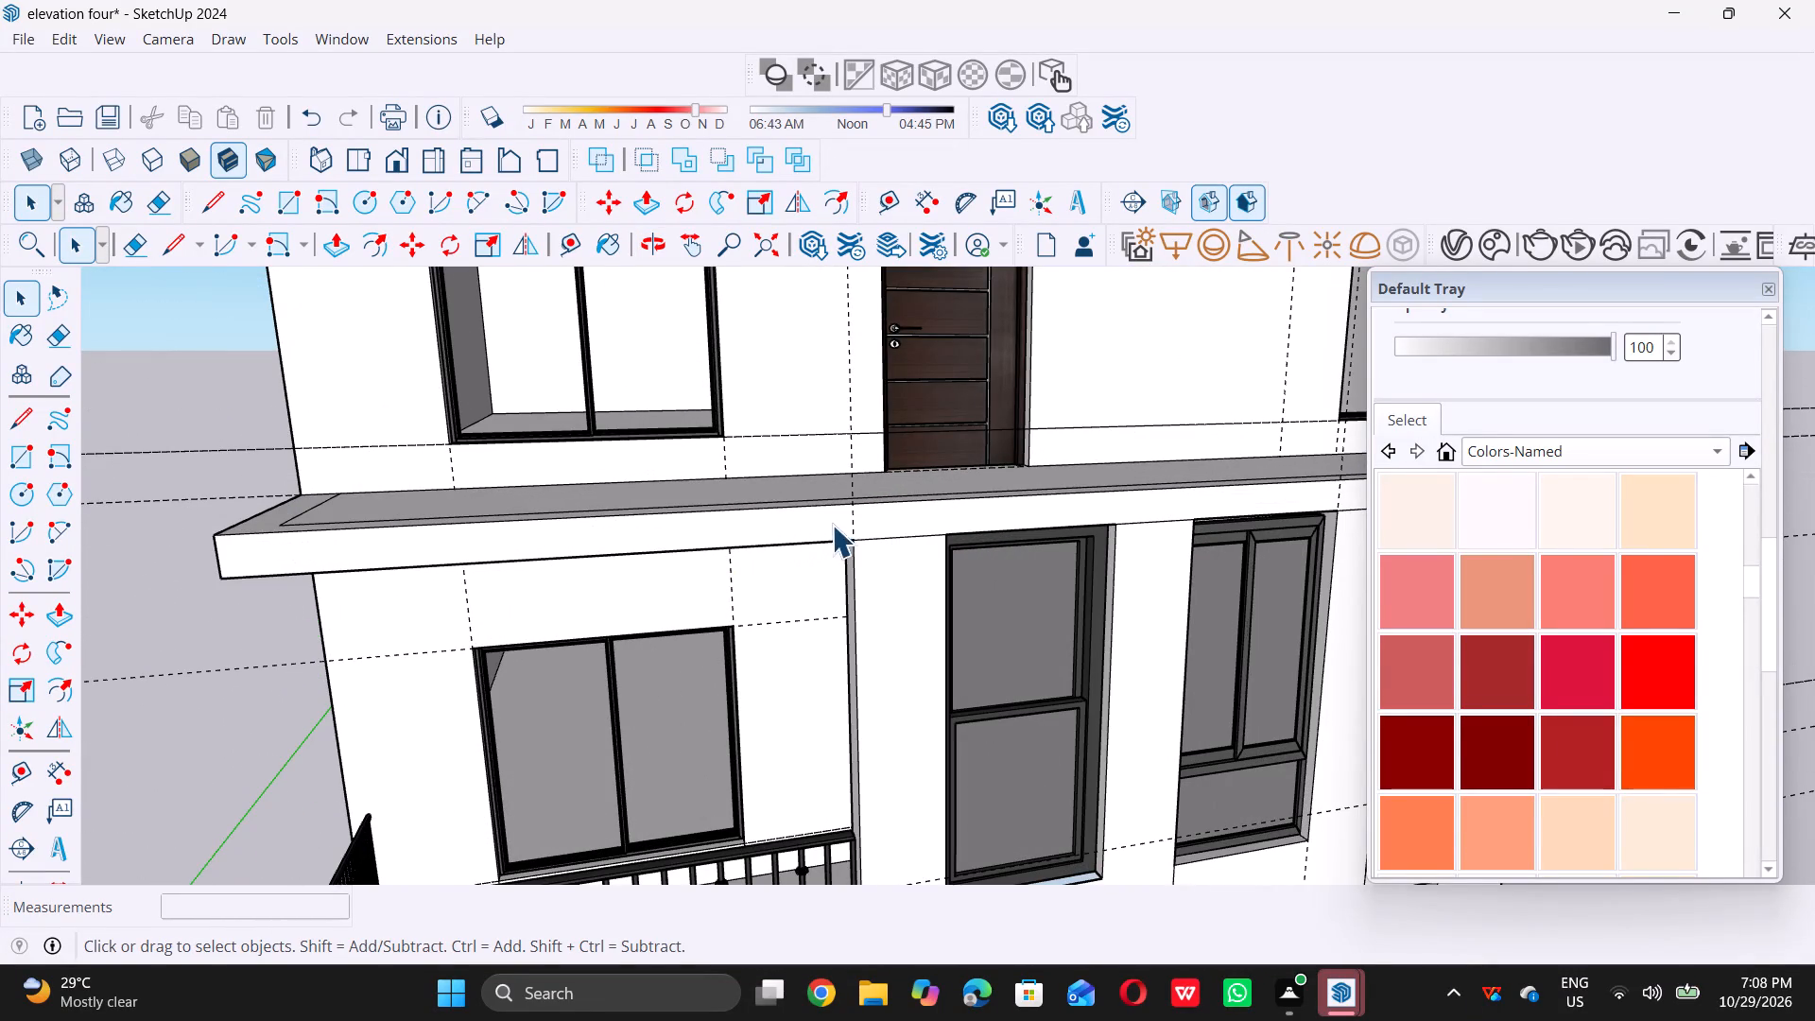
middle_click_drag(845, 498, 837, 505)
scroll(837, 505, "up", 5)
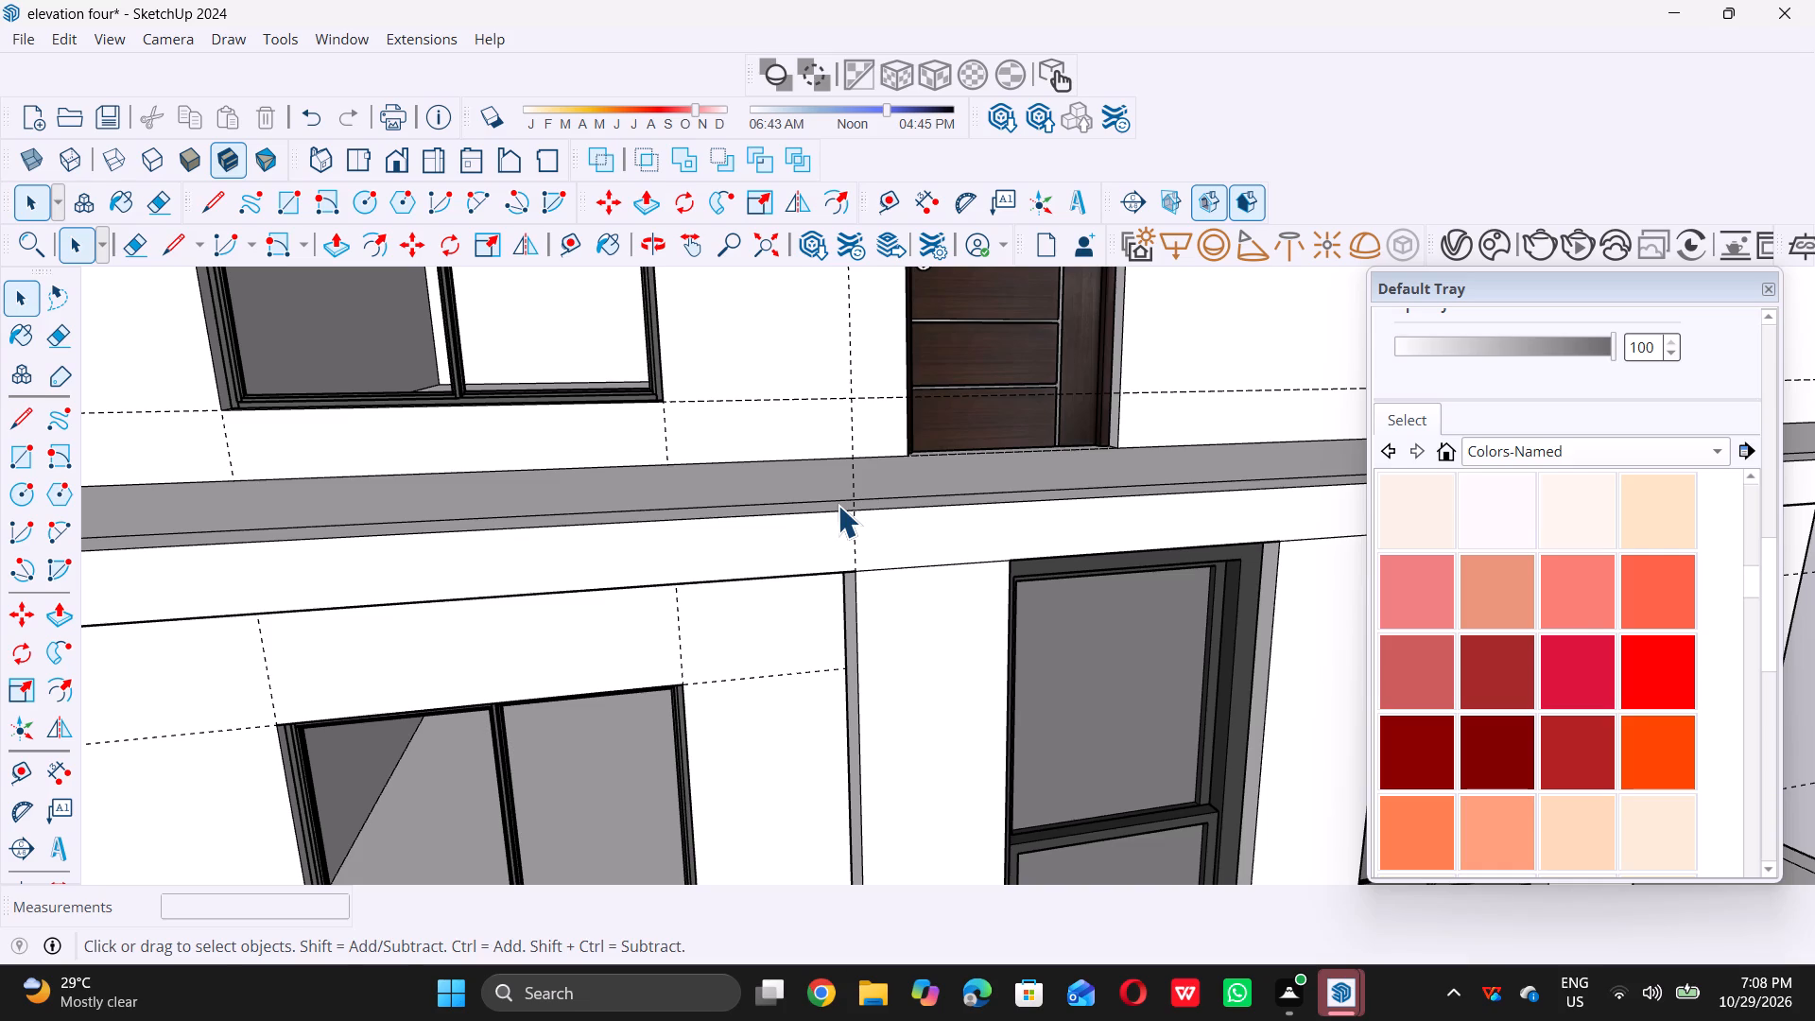
key("l")
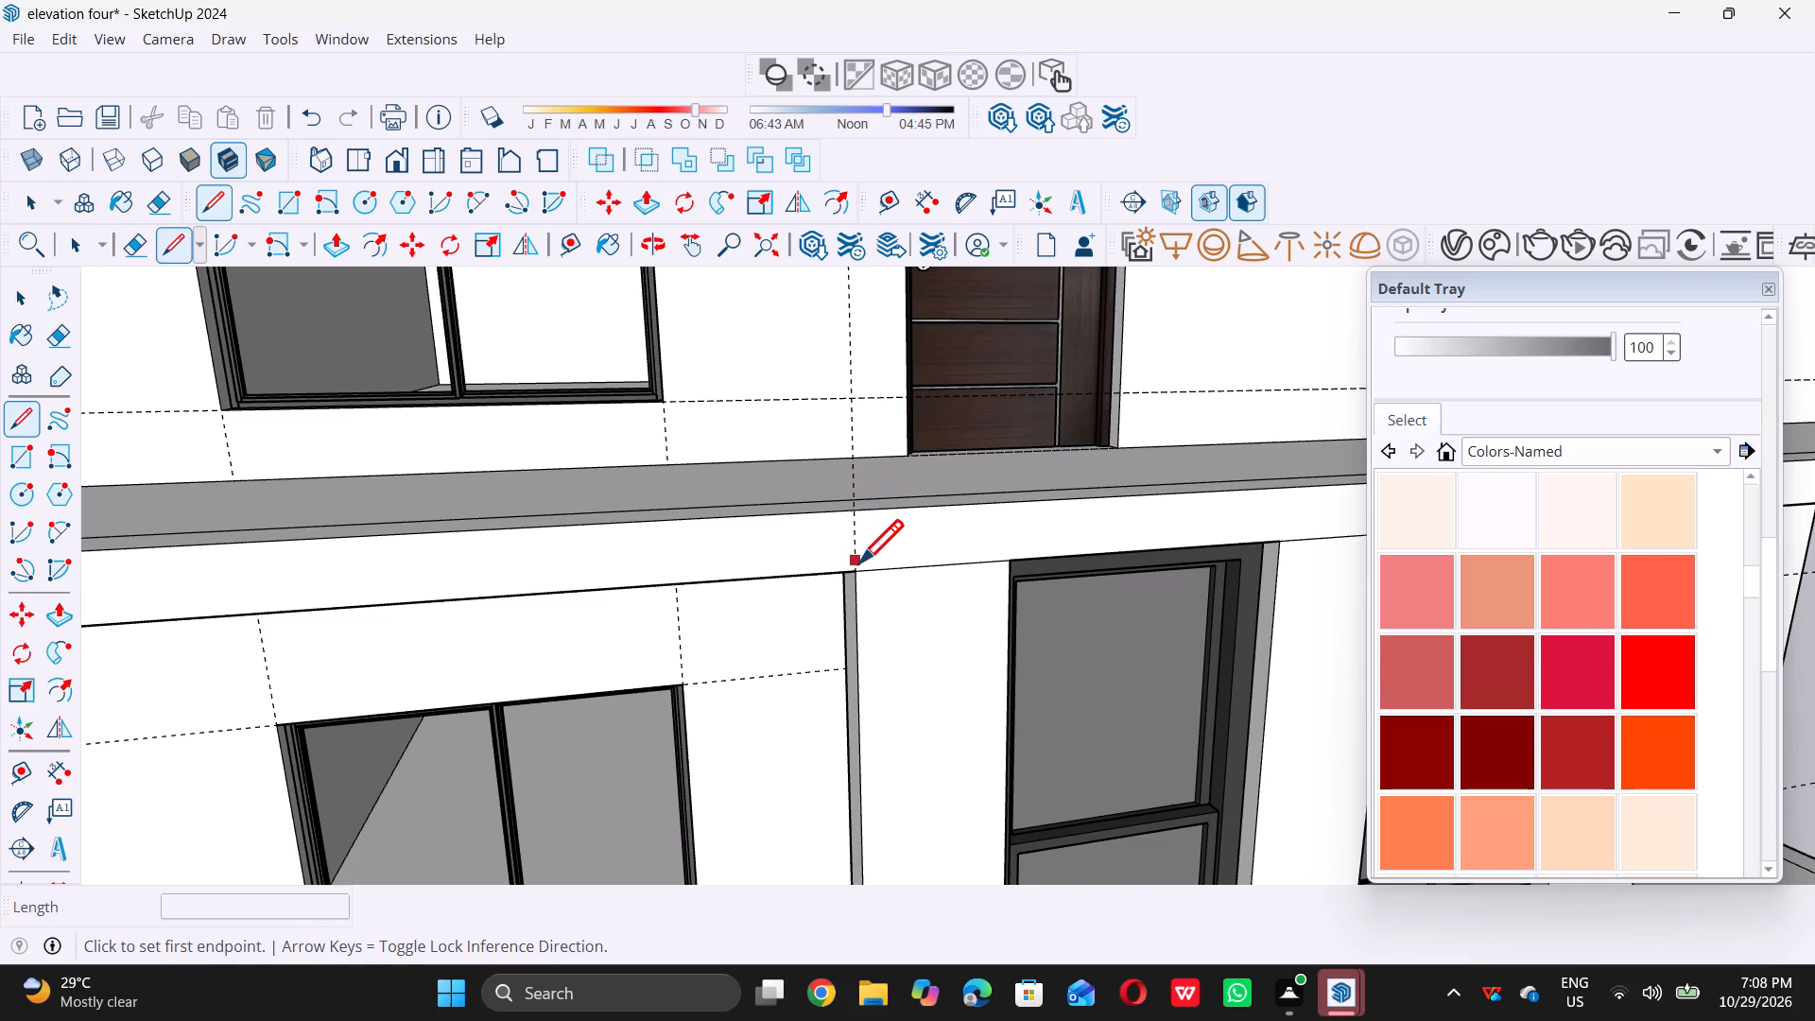
double_click(858, 566)
triple_click(856, 510)
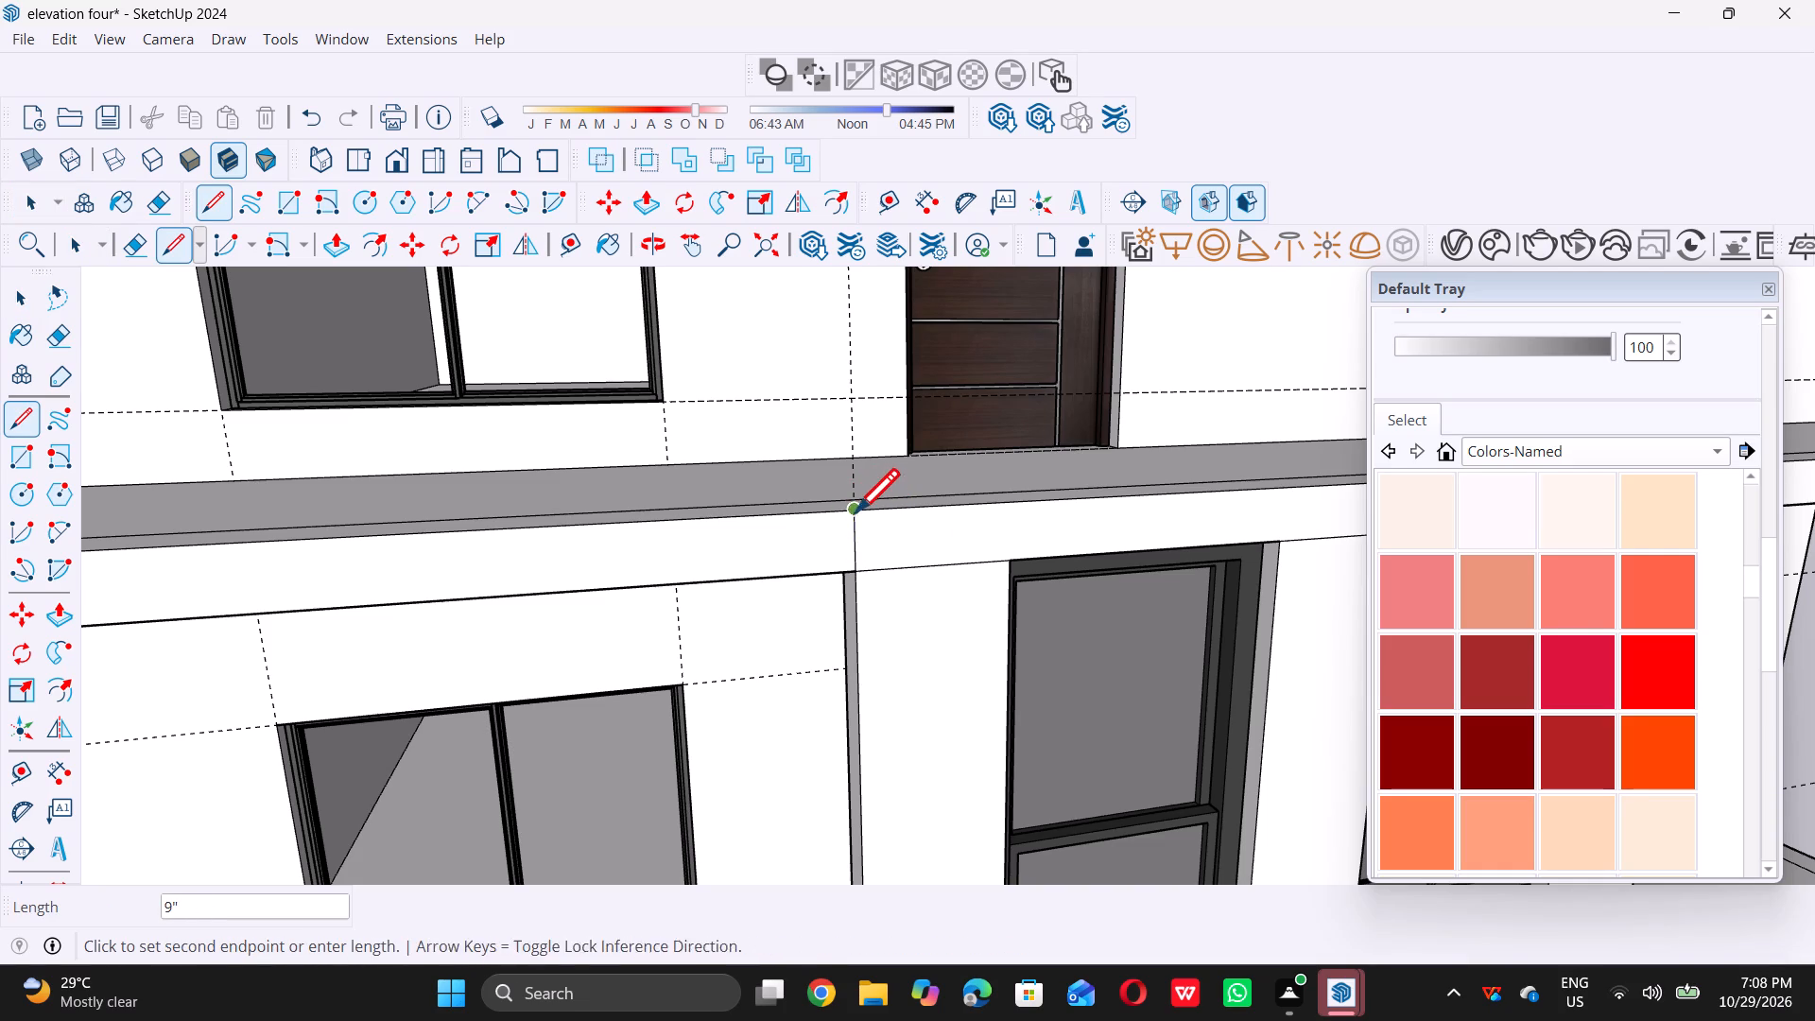
middle_click_drag(804, 545, 898, 605)
scroll(898, 605, "up", 1)
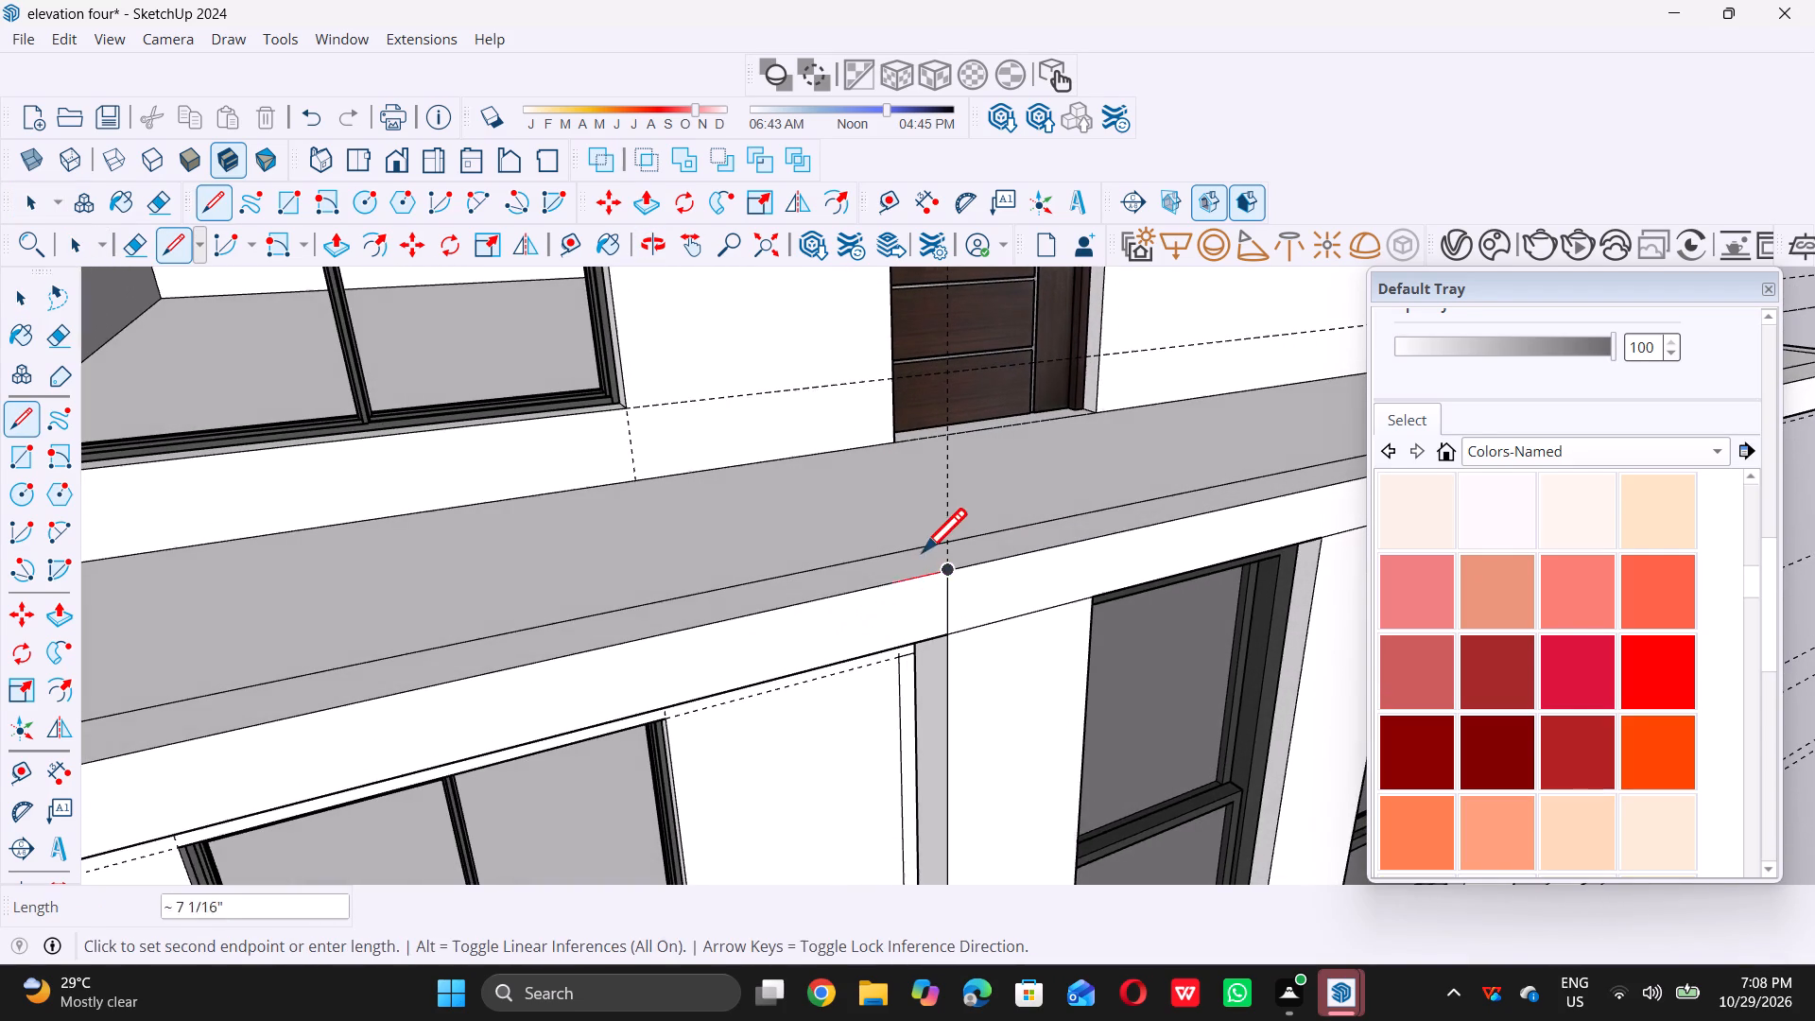
double_click(916, 551)
key("space")
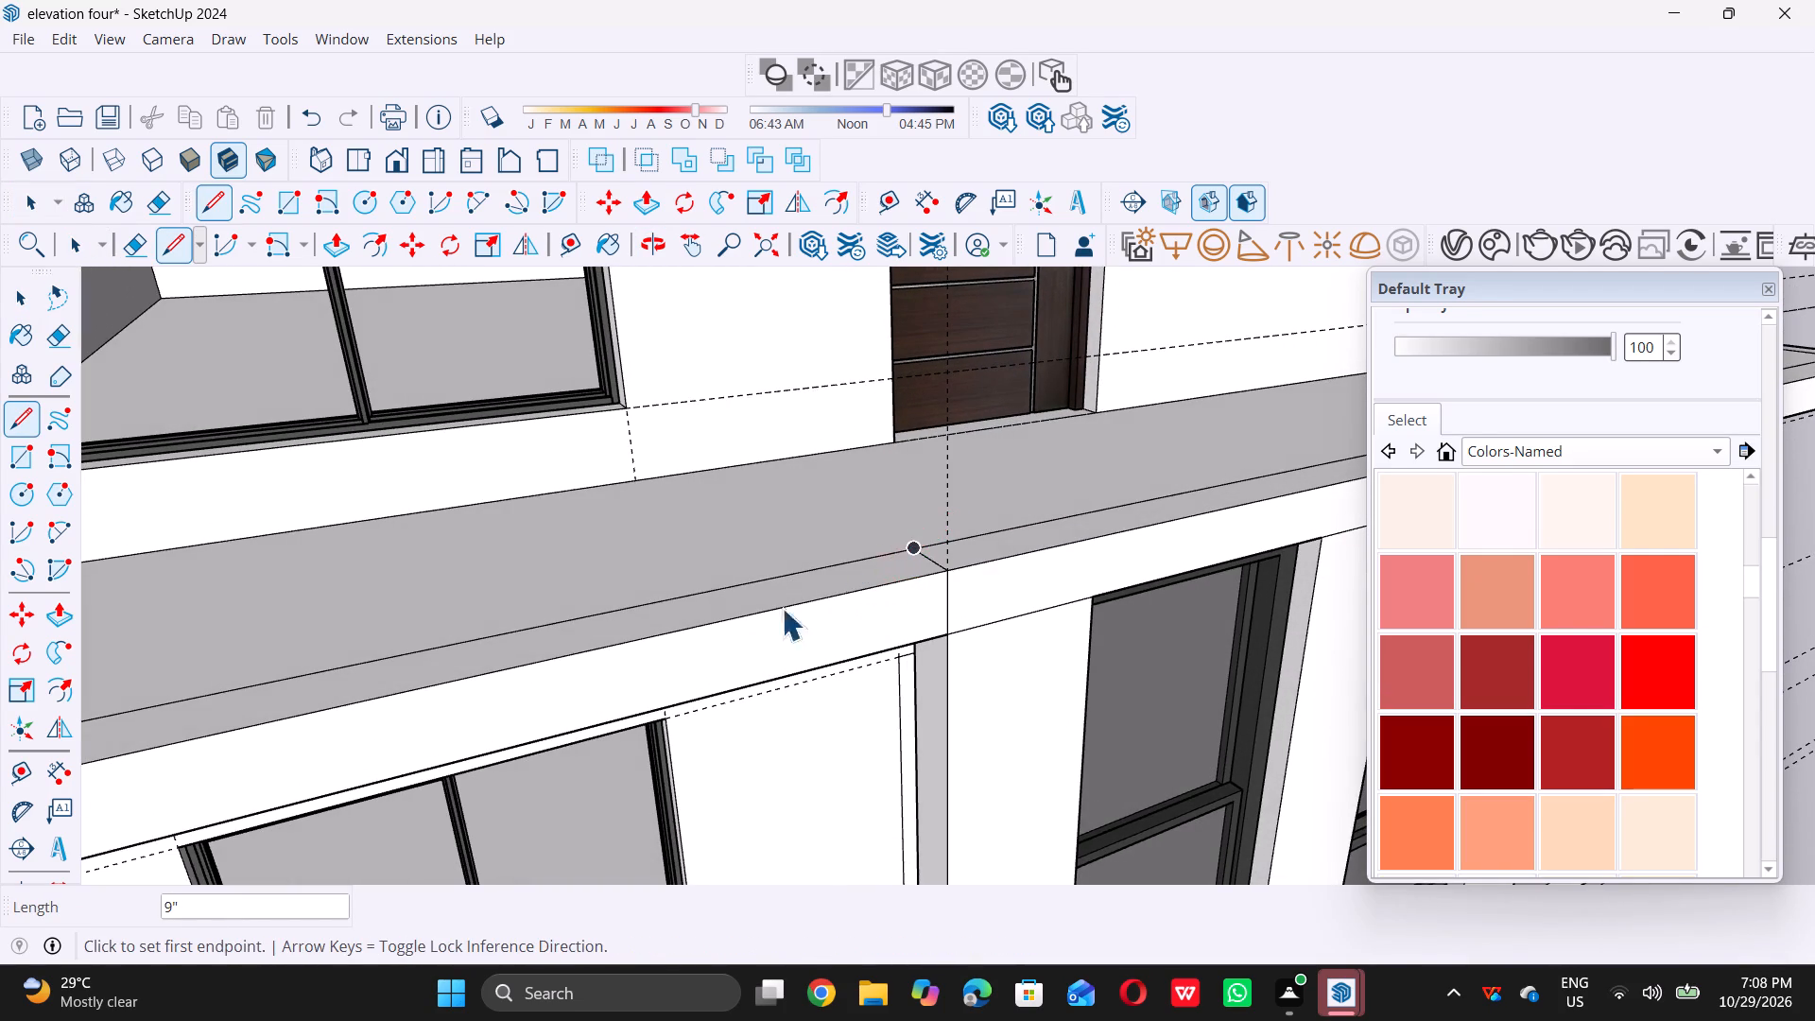
On the projecting slab below the top storey, draw a 9" line up its front edge above the right recess's inner corner.
scroll(770, 613, "down", 11)
scroll(598, 628, "down", 5)
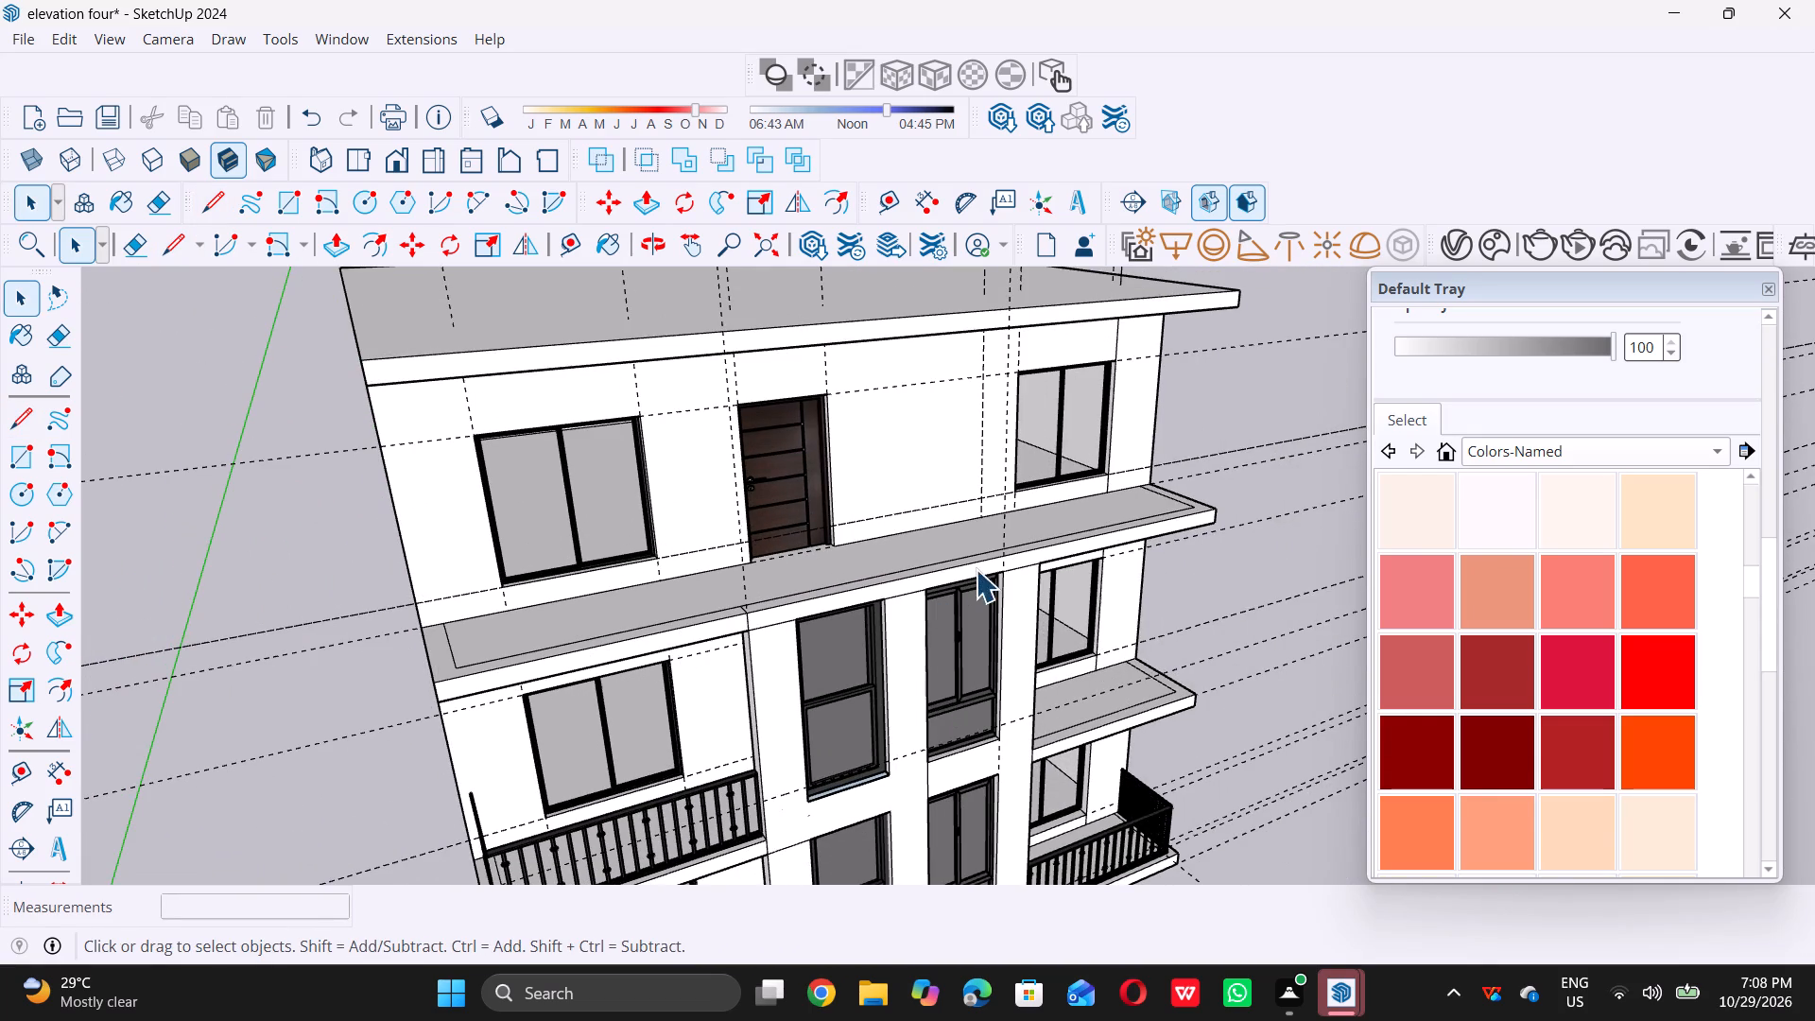
scroll(1030, 567, "up", 1)
middle_click_drag(1028, 567, 971, 569)
scroll(1011, 563, "up", 3)
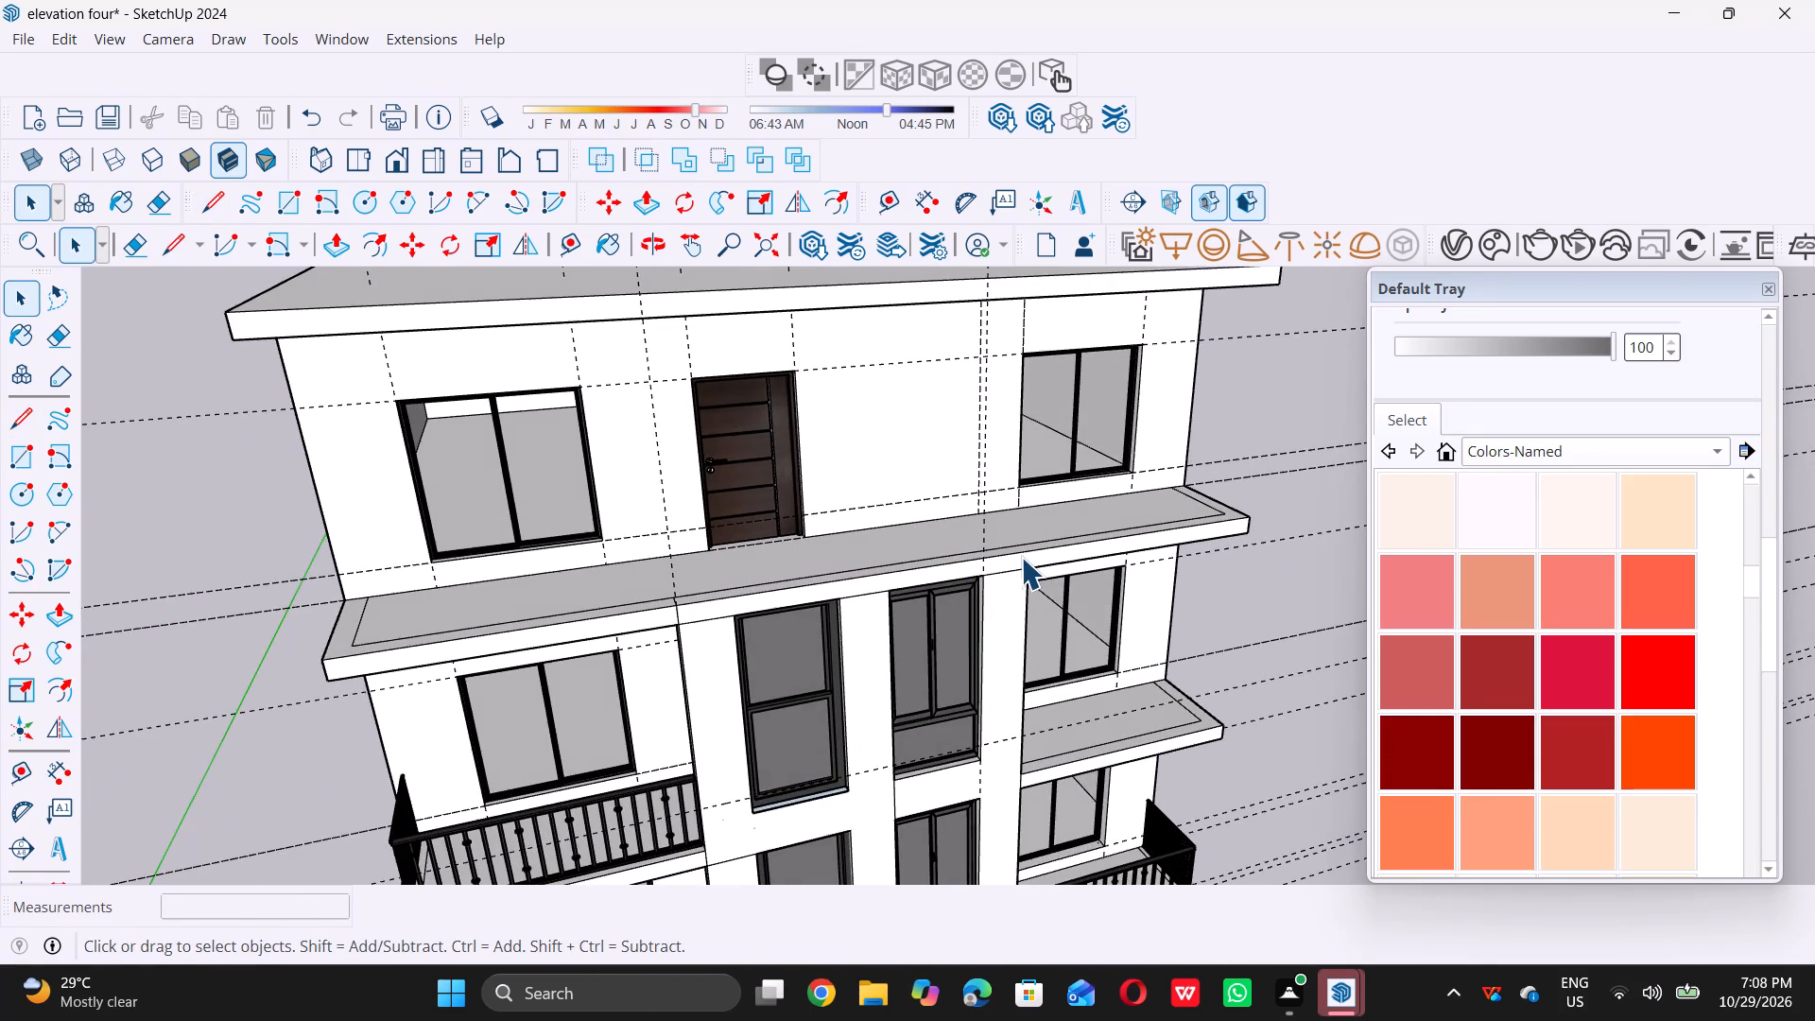
scroll(1021, 557, "up", 9)
key("l")
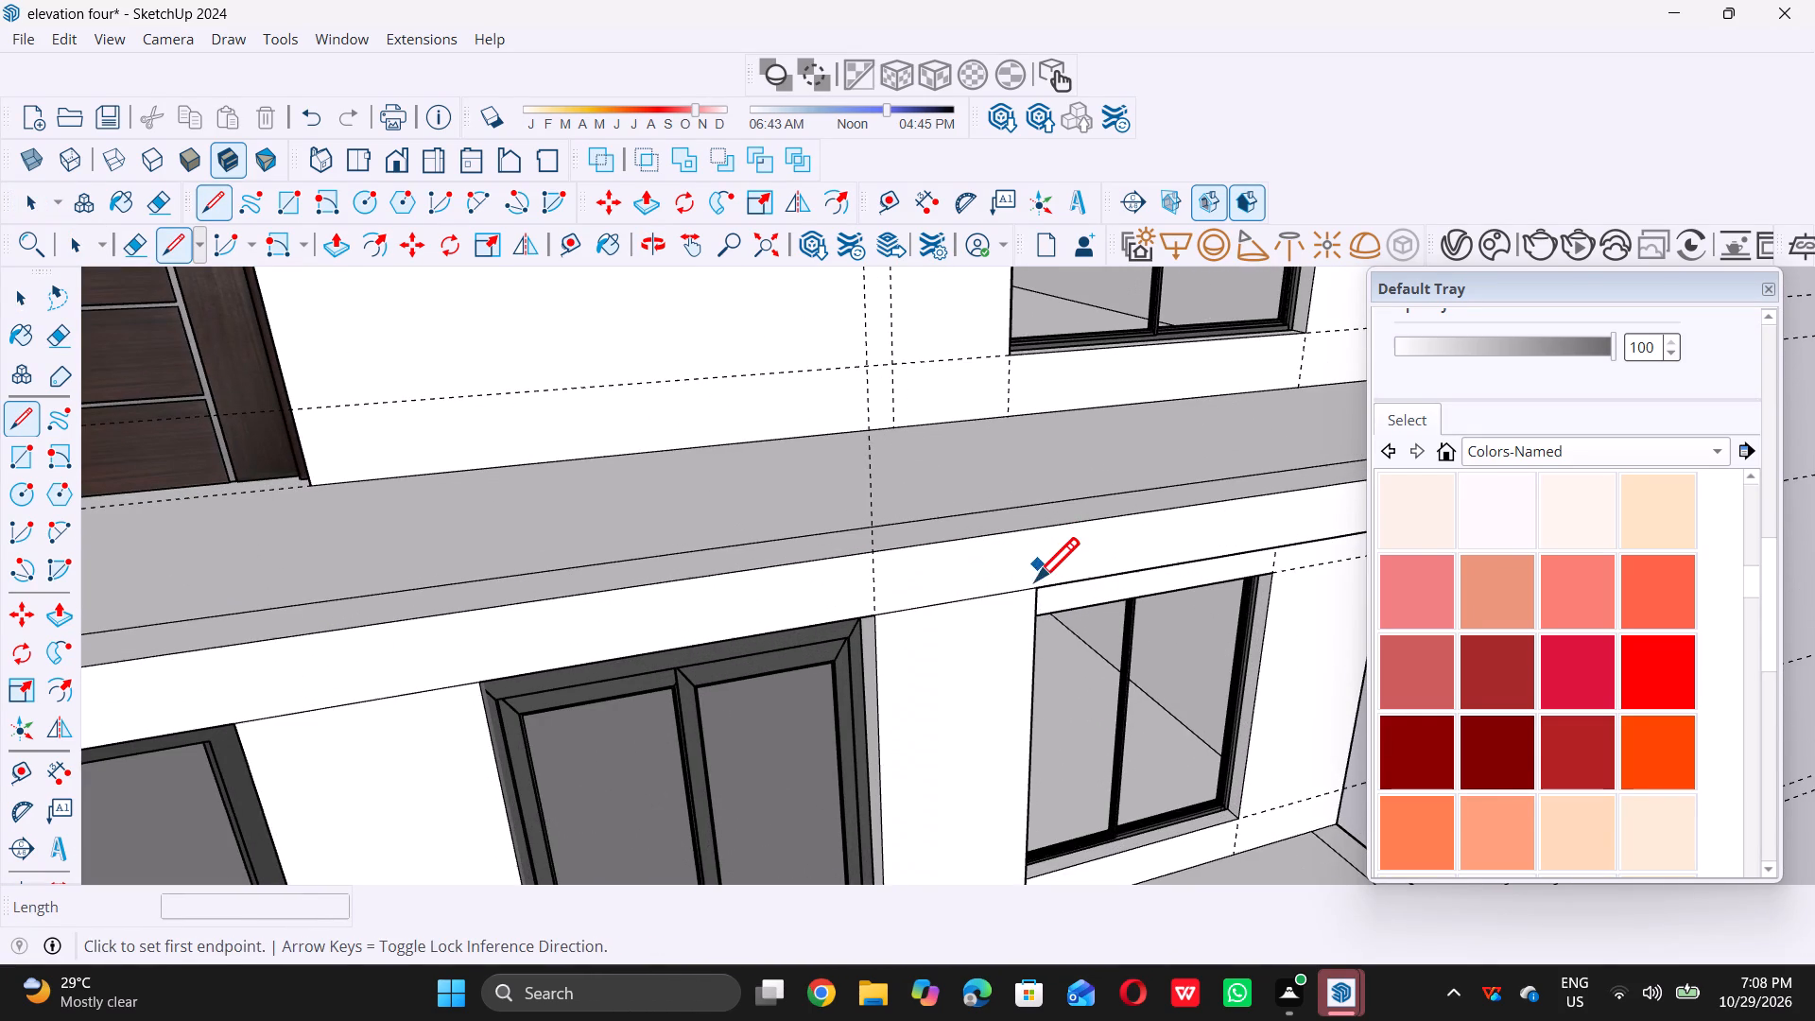
left_click(1035, 588)
double_click(1036, 532)
From the top of that line, draw a line across the slab's top to the inner outline, parallel to the green axis.
scroll(1036, 532, "down", 9)
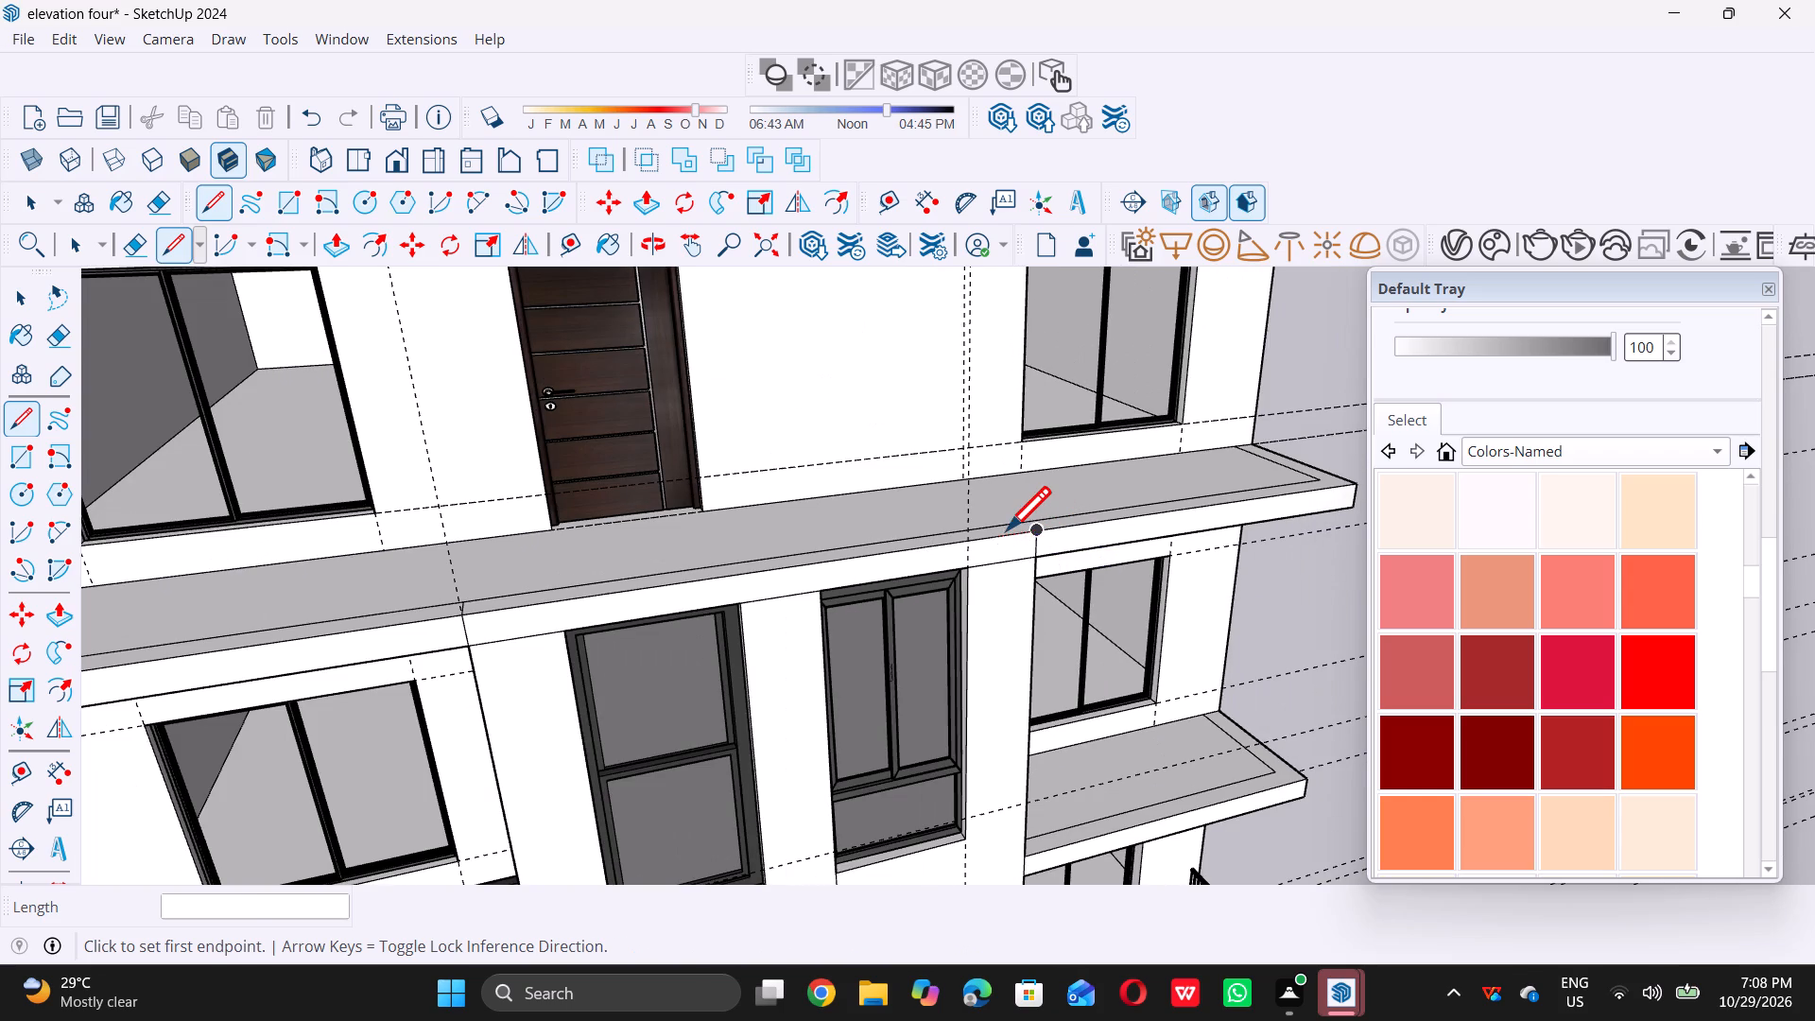
scroll(1010, 528, "down", 5)
middle_click_drag(983, 541, 1063, 556)
scroll(1070, 530, "up", 15)
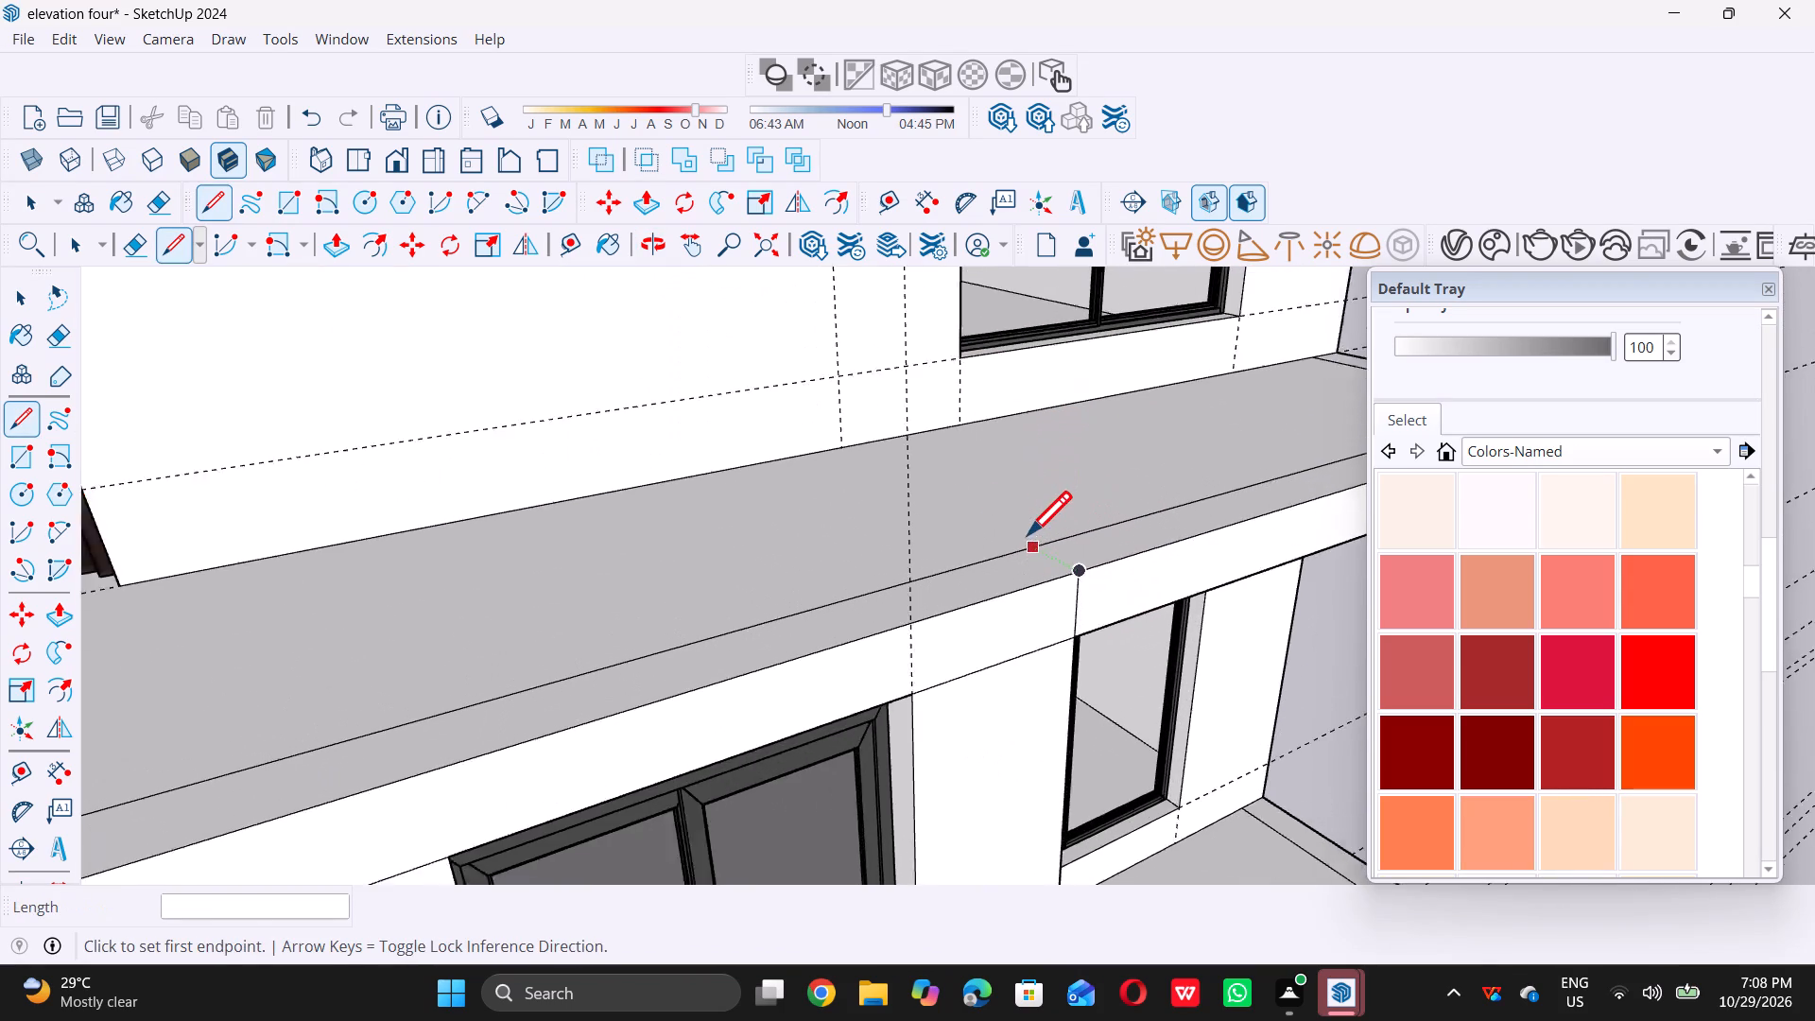
triple_click(1071, 567)
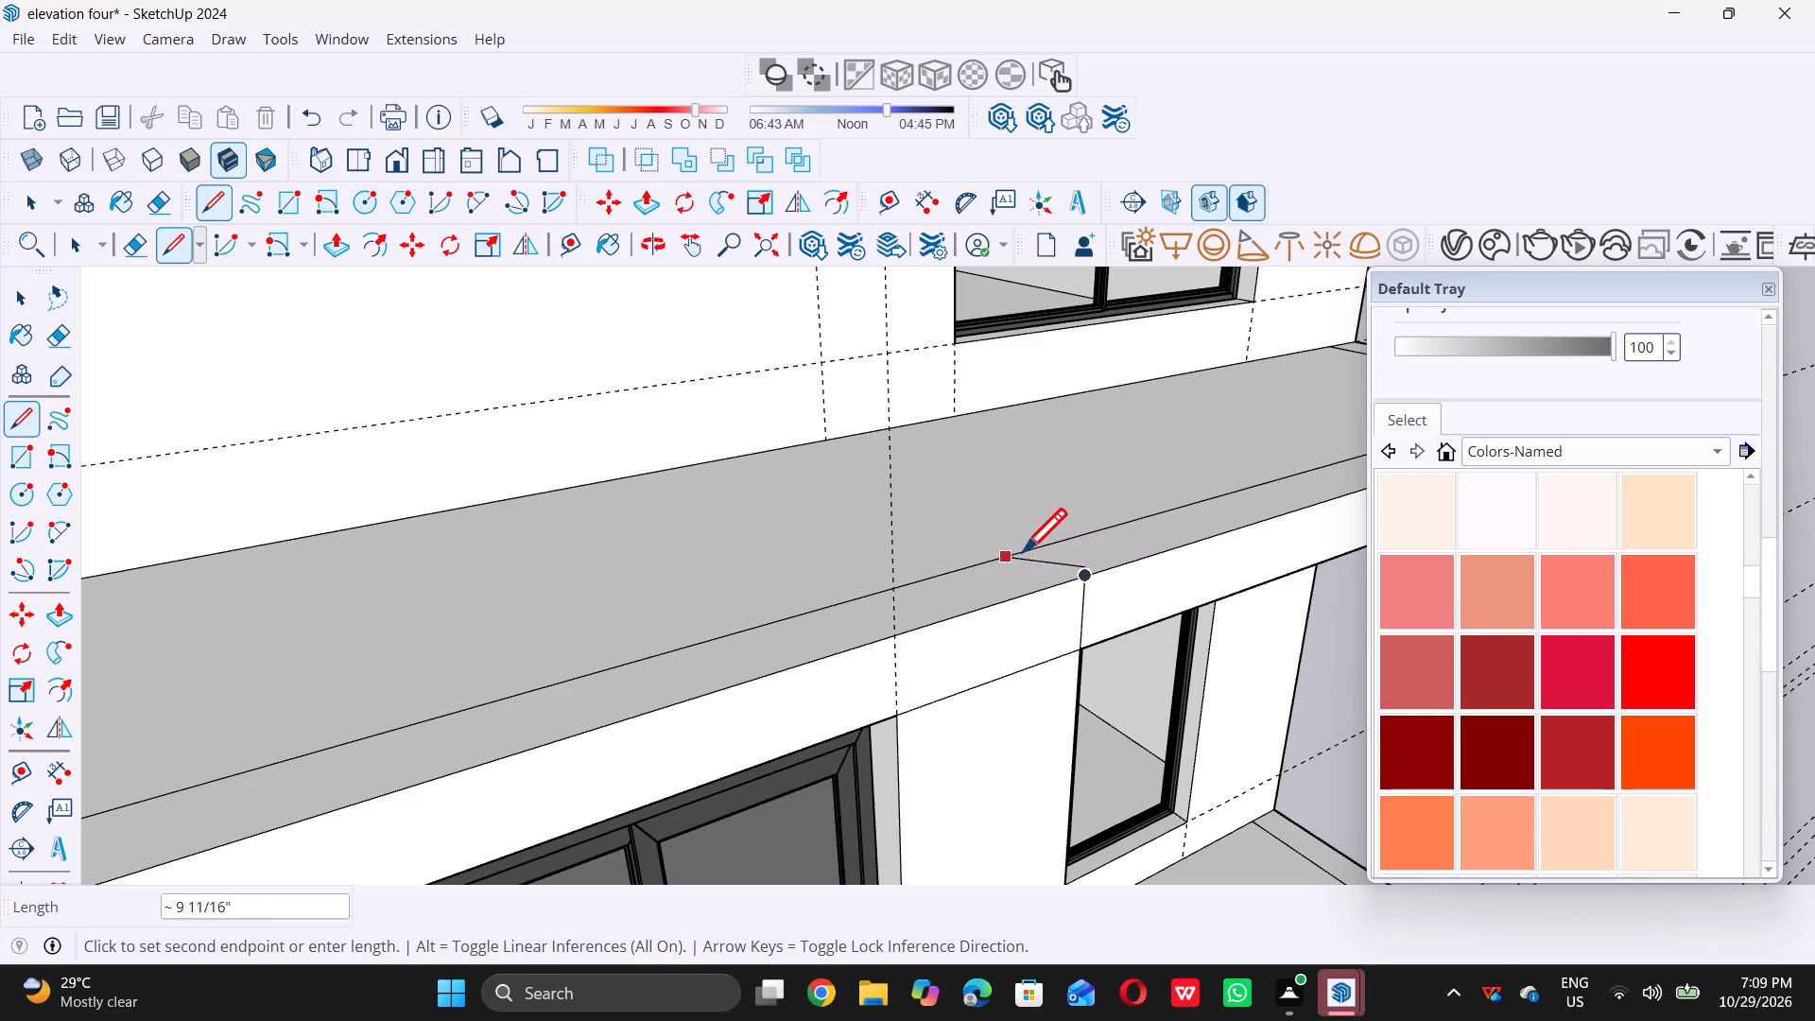
key("space")
key("l")
scroll(1080, 579, "up", 6)
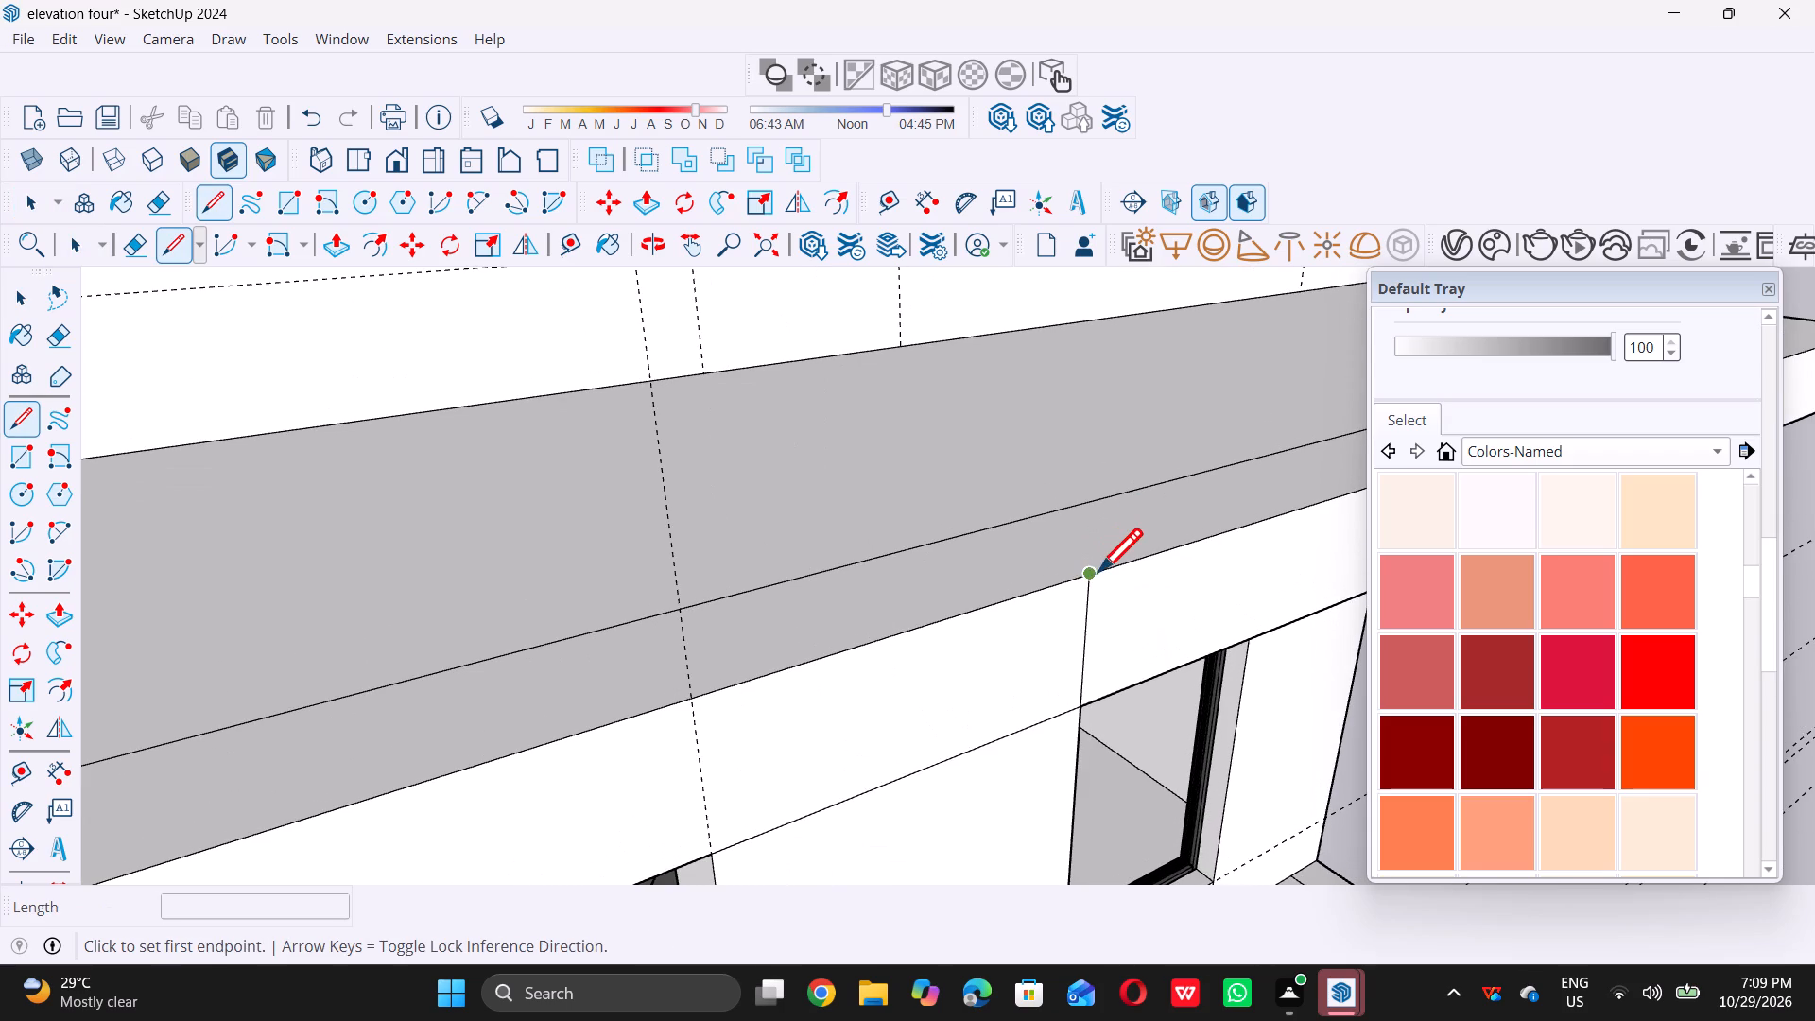
triple_click(1090, 569)
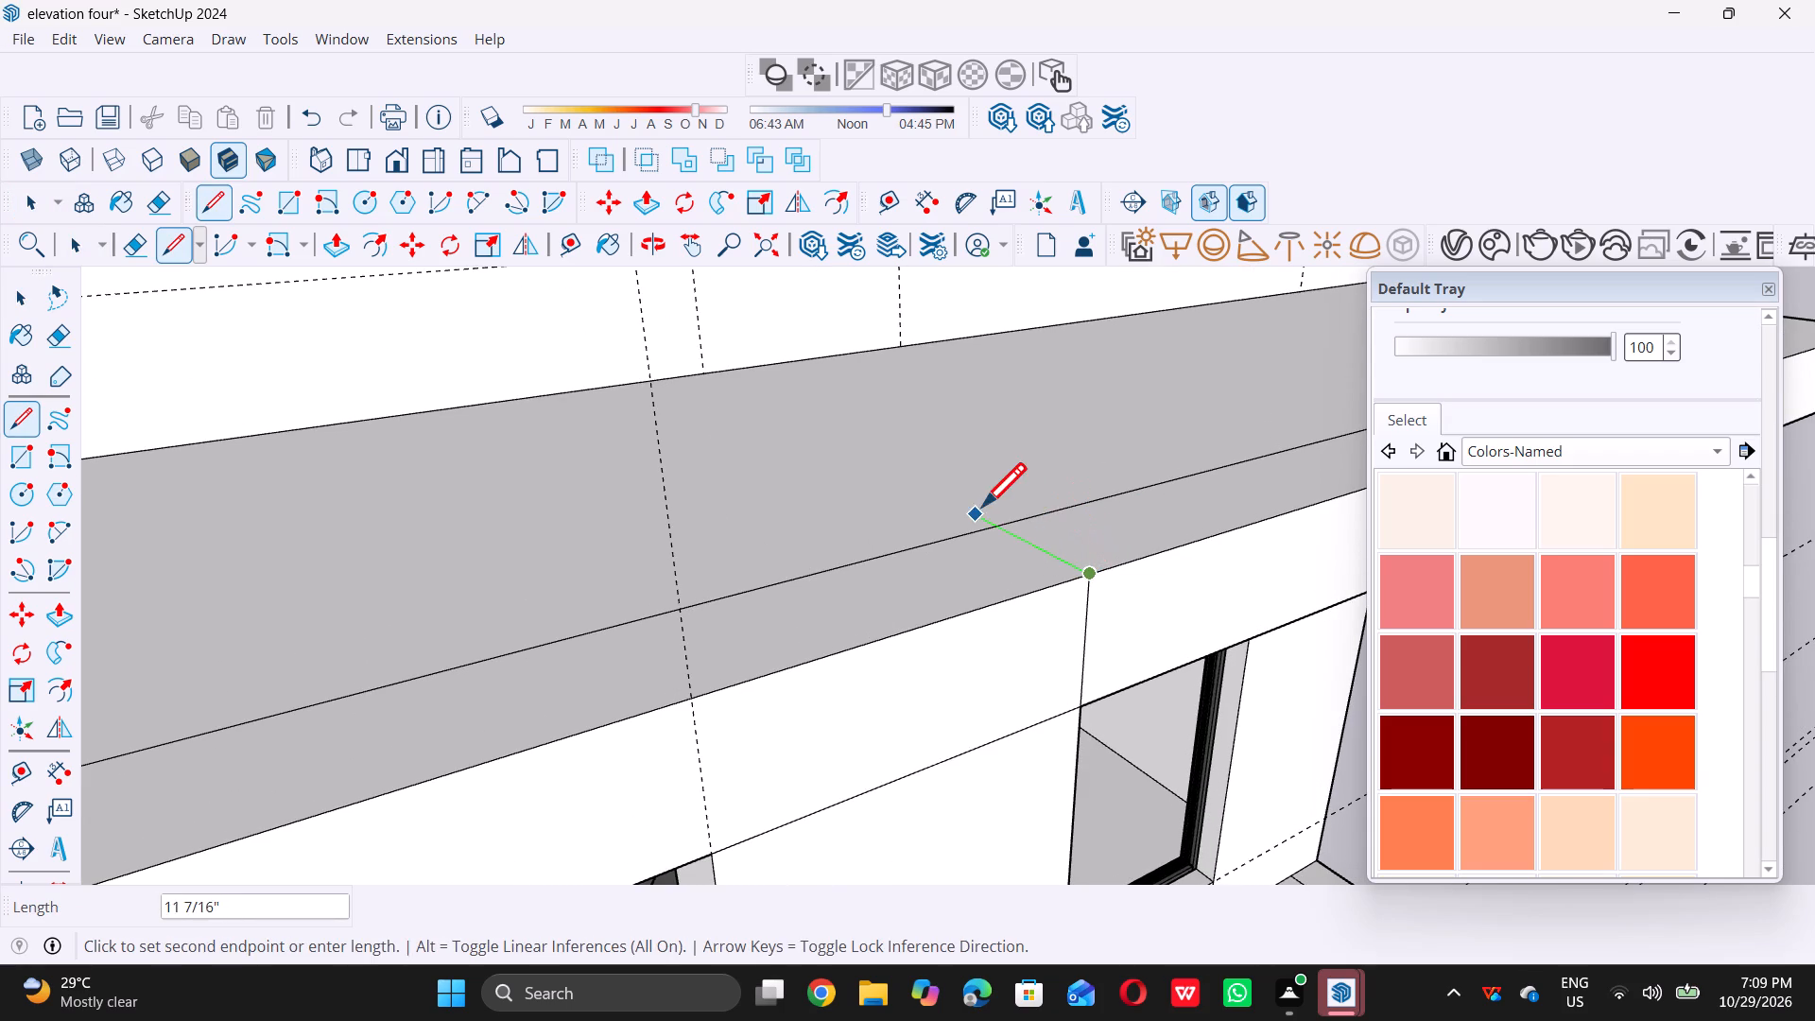
double_click(1003, 520)
key("space")
Push/Pull the slab's front-edge strip between the two cross lines upward by repeating the last distance, and undo the extra pull on its front face.
scroll(994, 535, "down", 4)
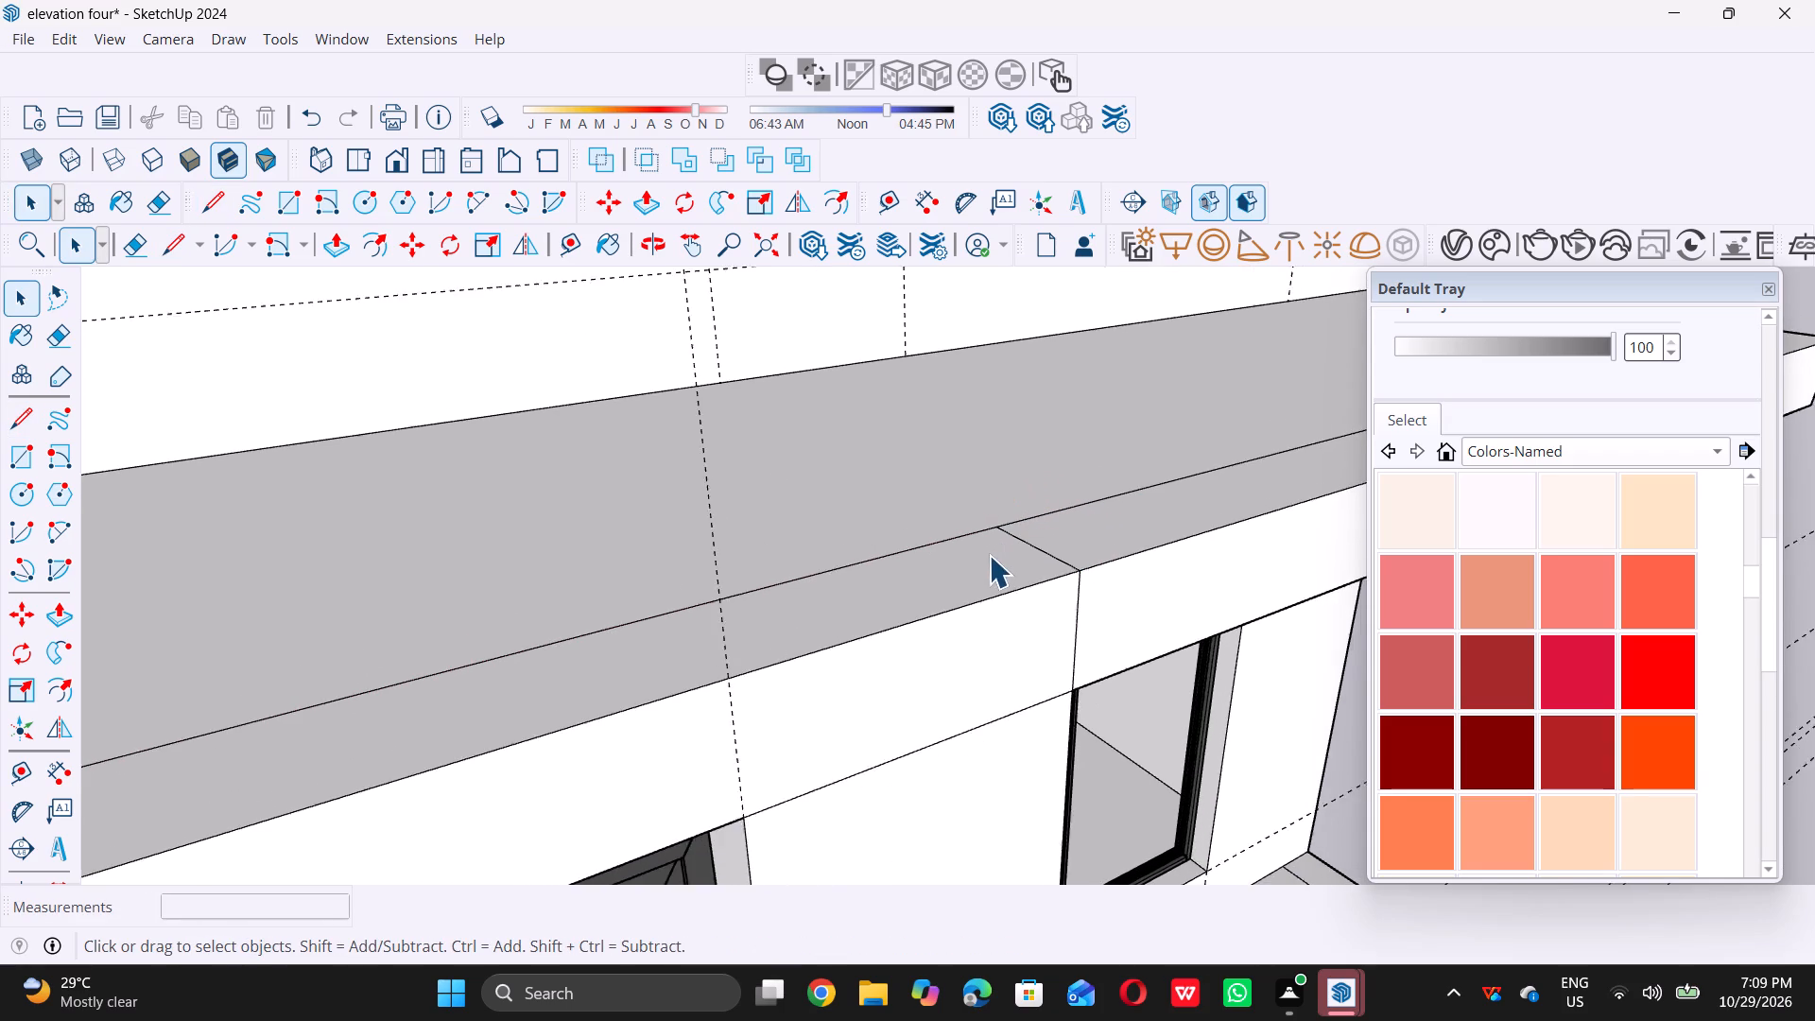
scroll(989, 555, "down", 20)
scroll(987, 555, "down", 3)
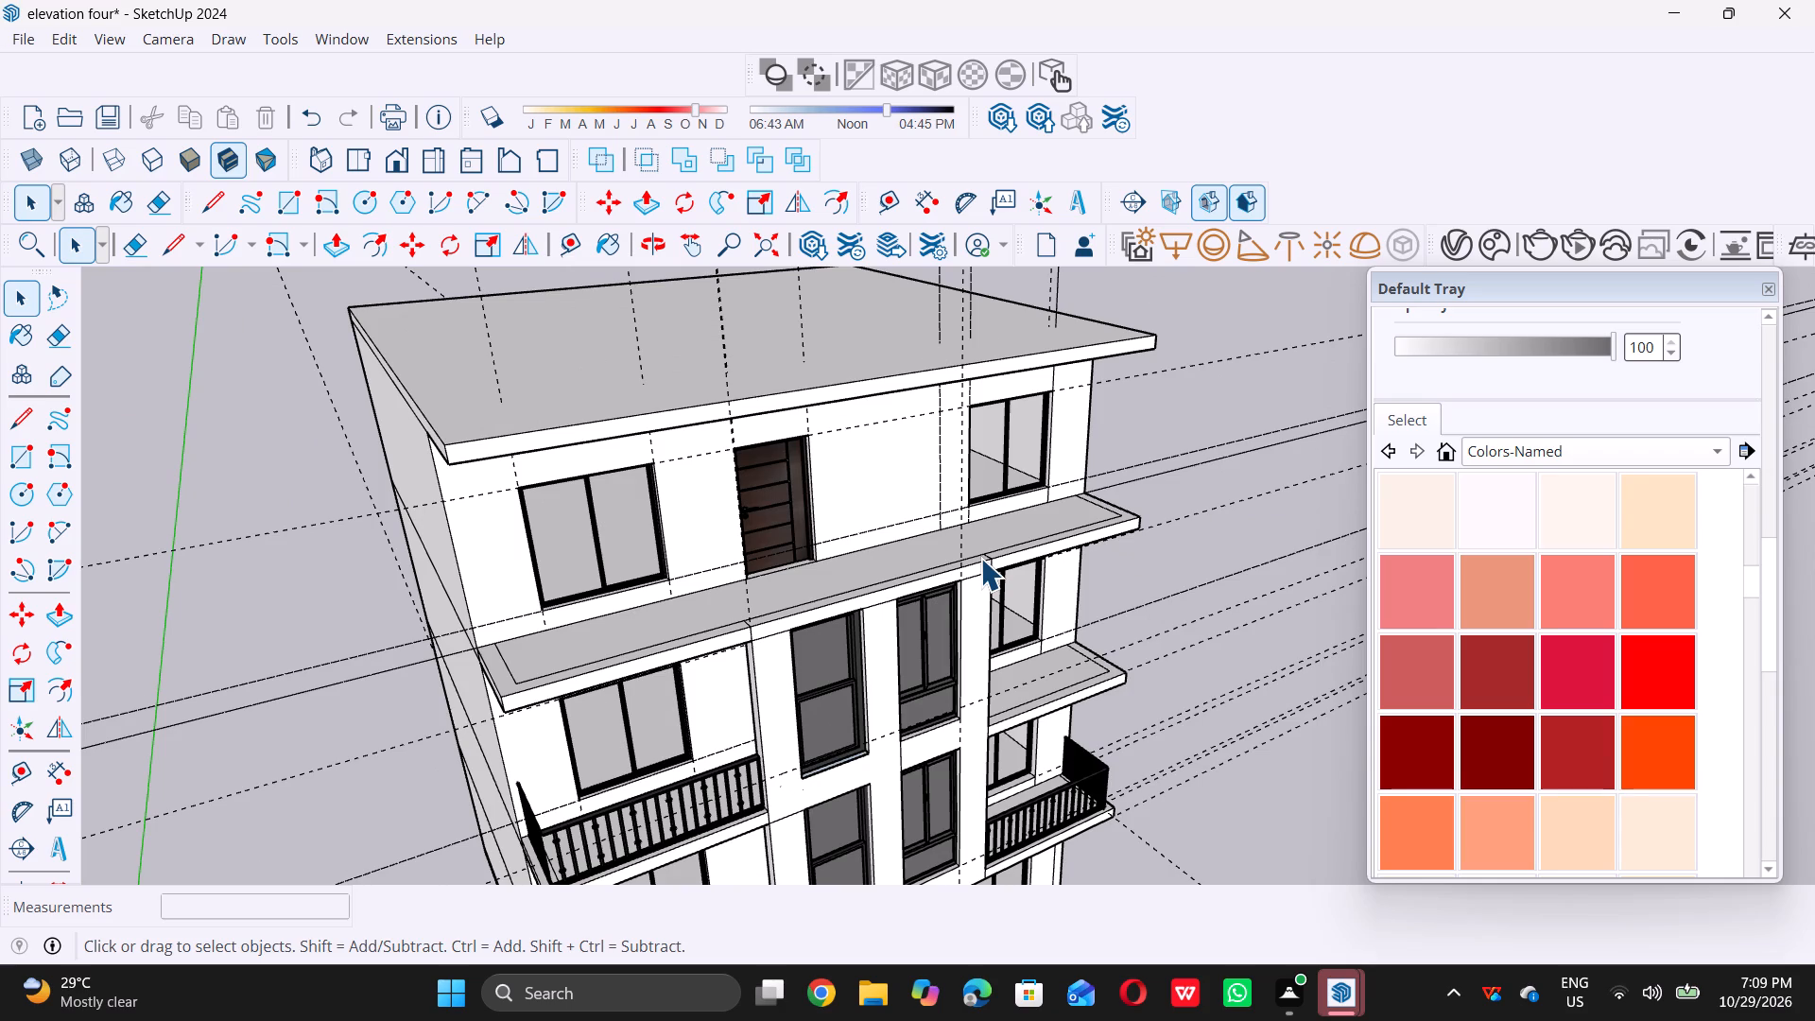
scroll(943, 570, "down", 5)
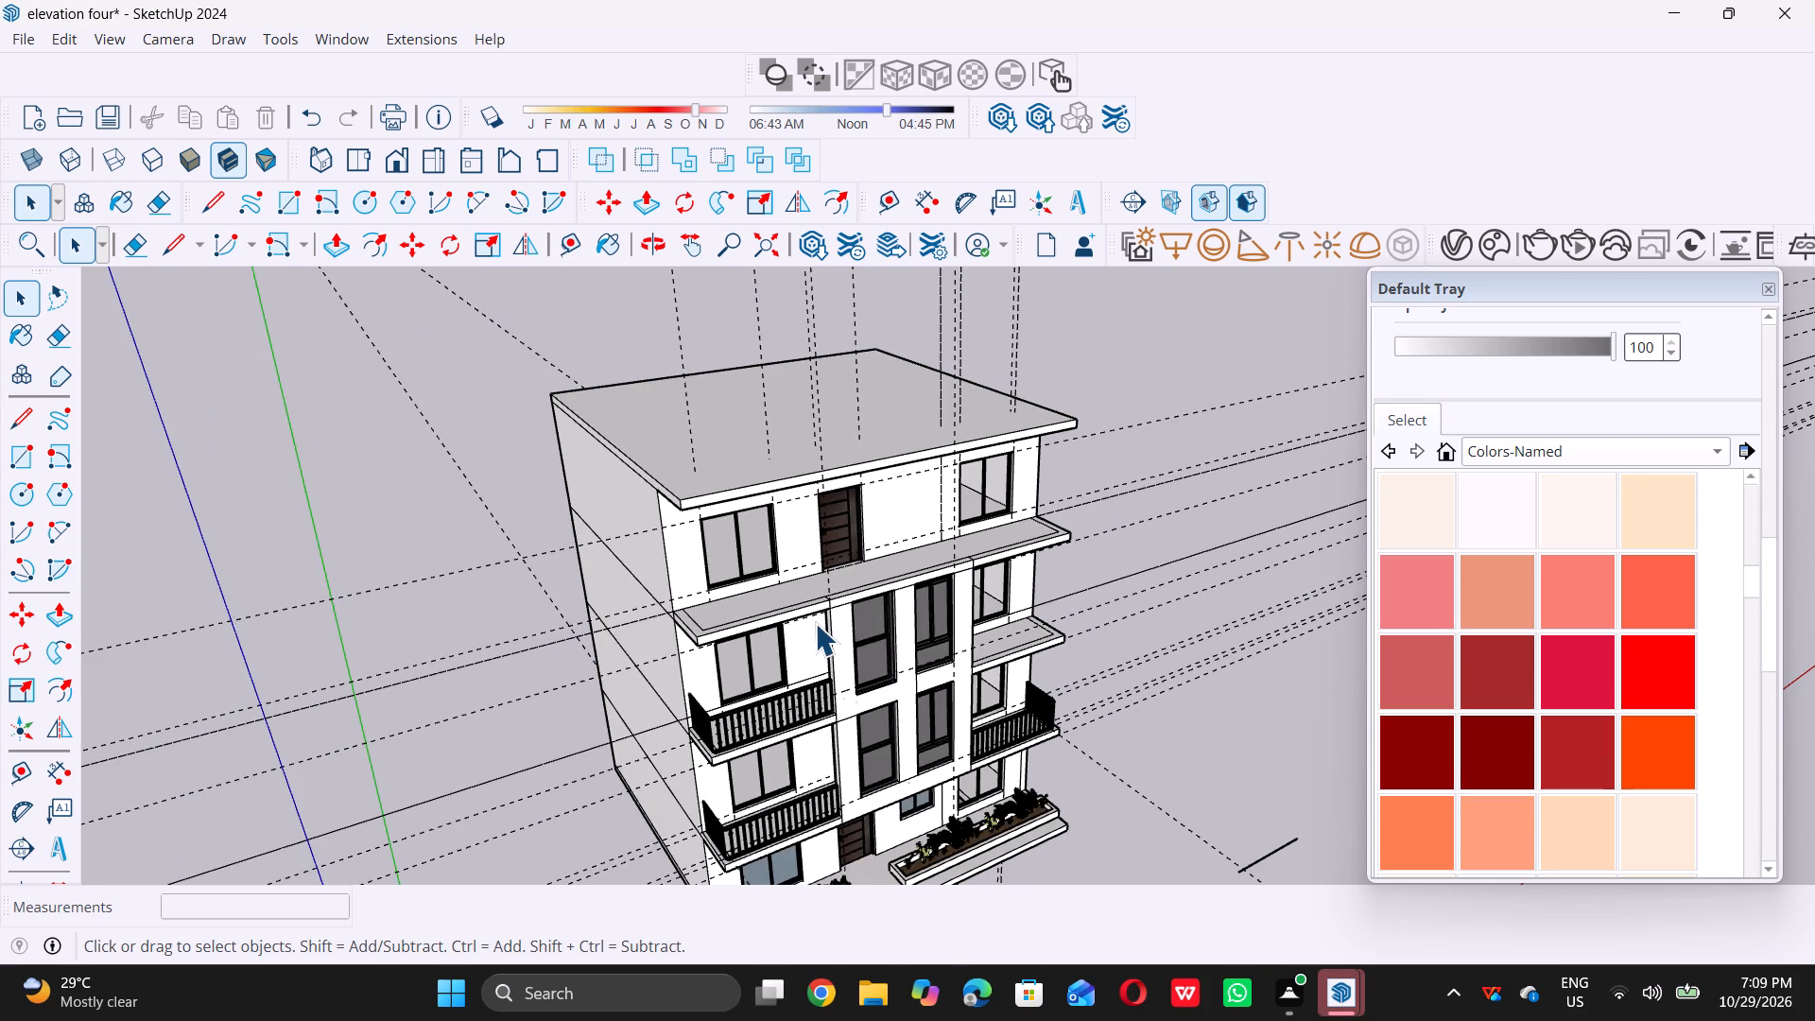
middle_click_drag(815, 623, 918, 638)
scroll(898, 607, "up", 12)
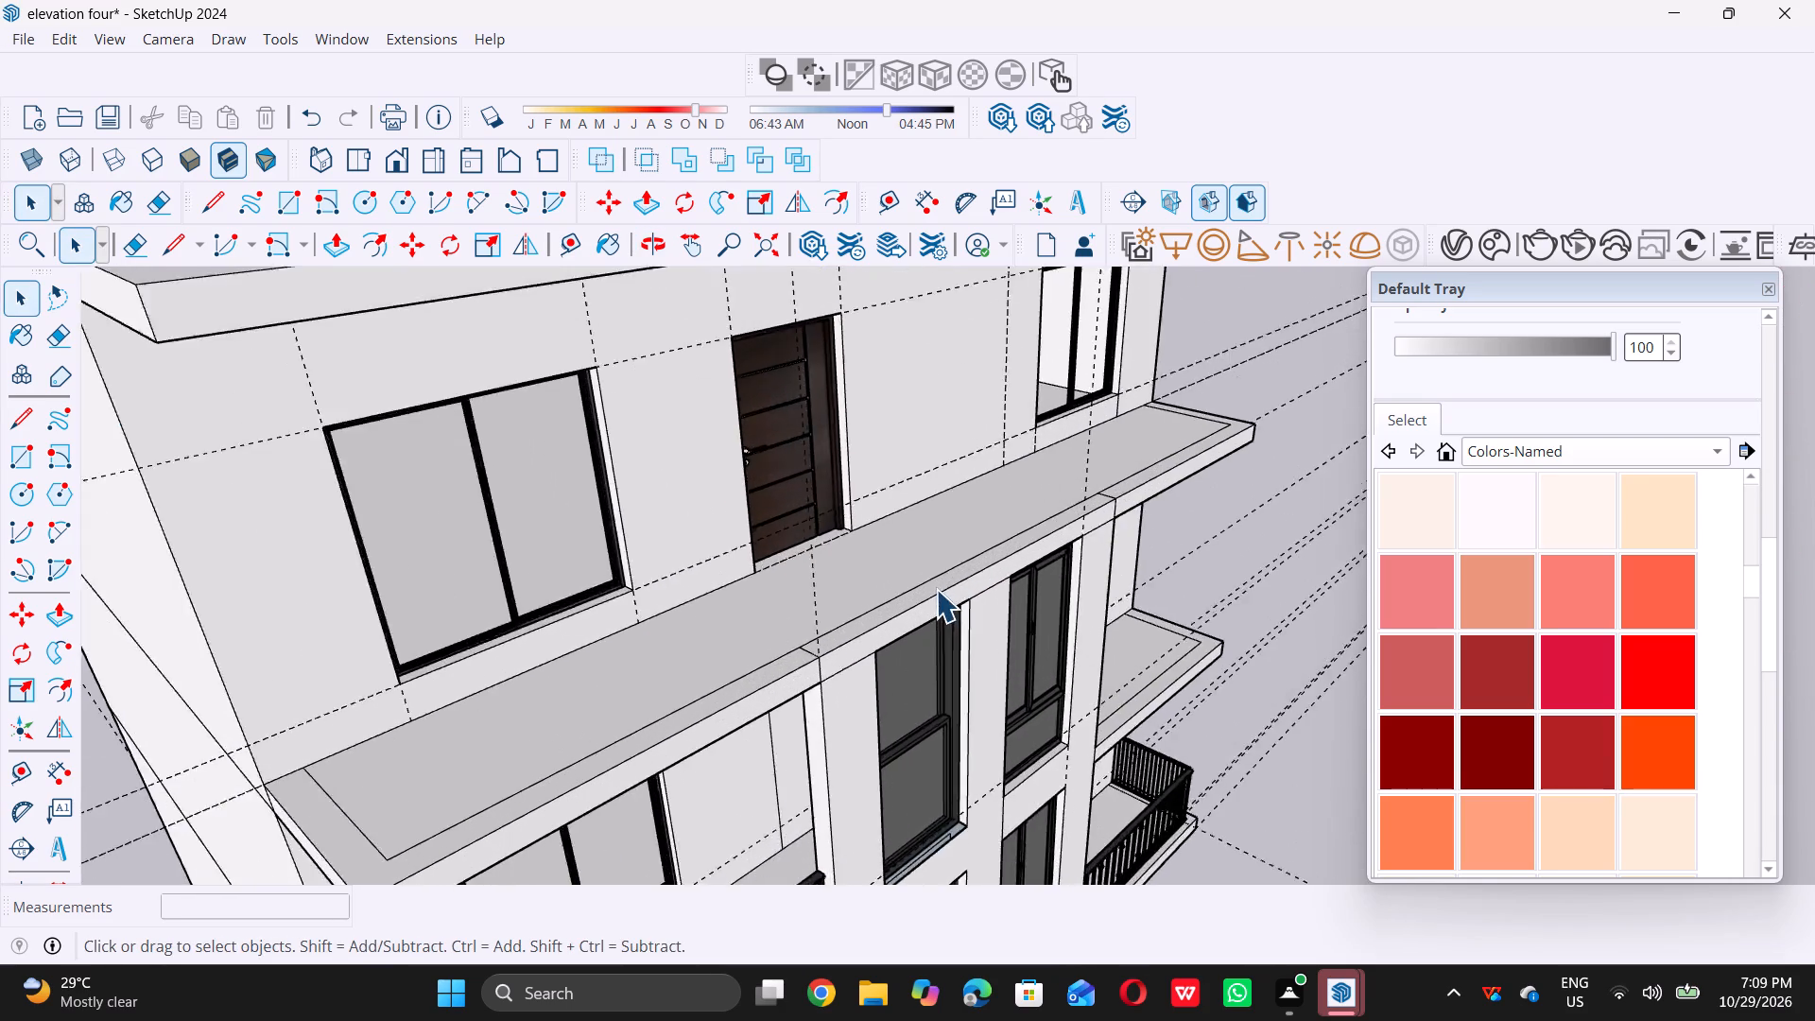
scroll(918, 532, "down", 12)
middle_click_drag(773, 511, 780, 570)
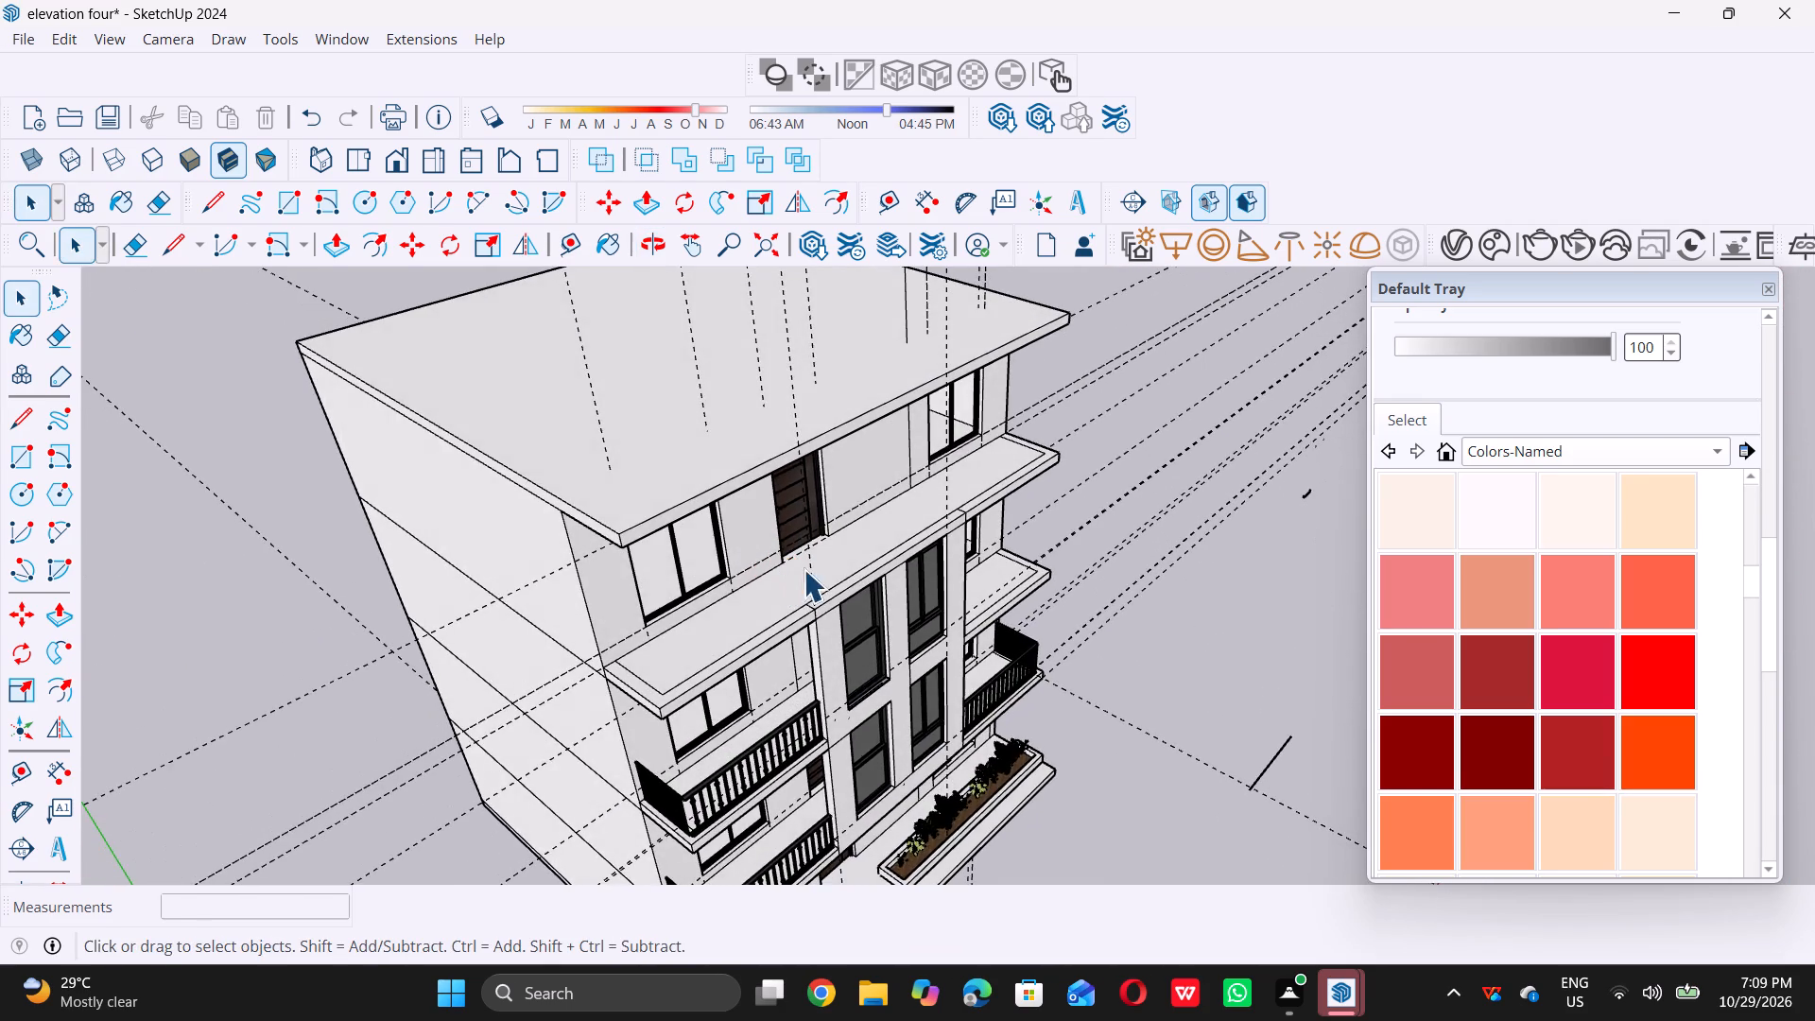
scroll(812, 569, "up", 18)
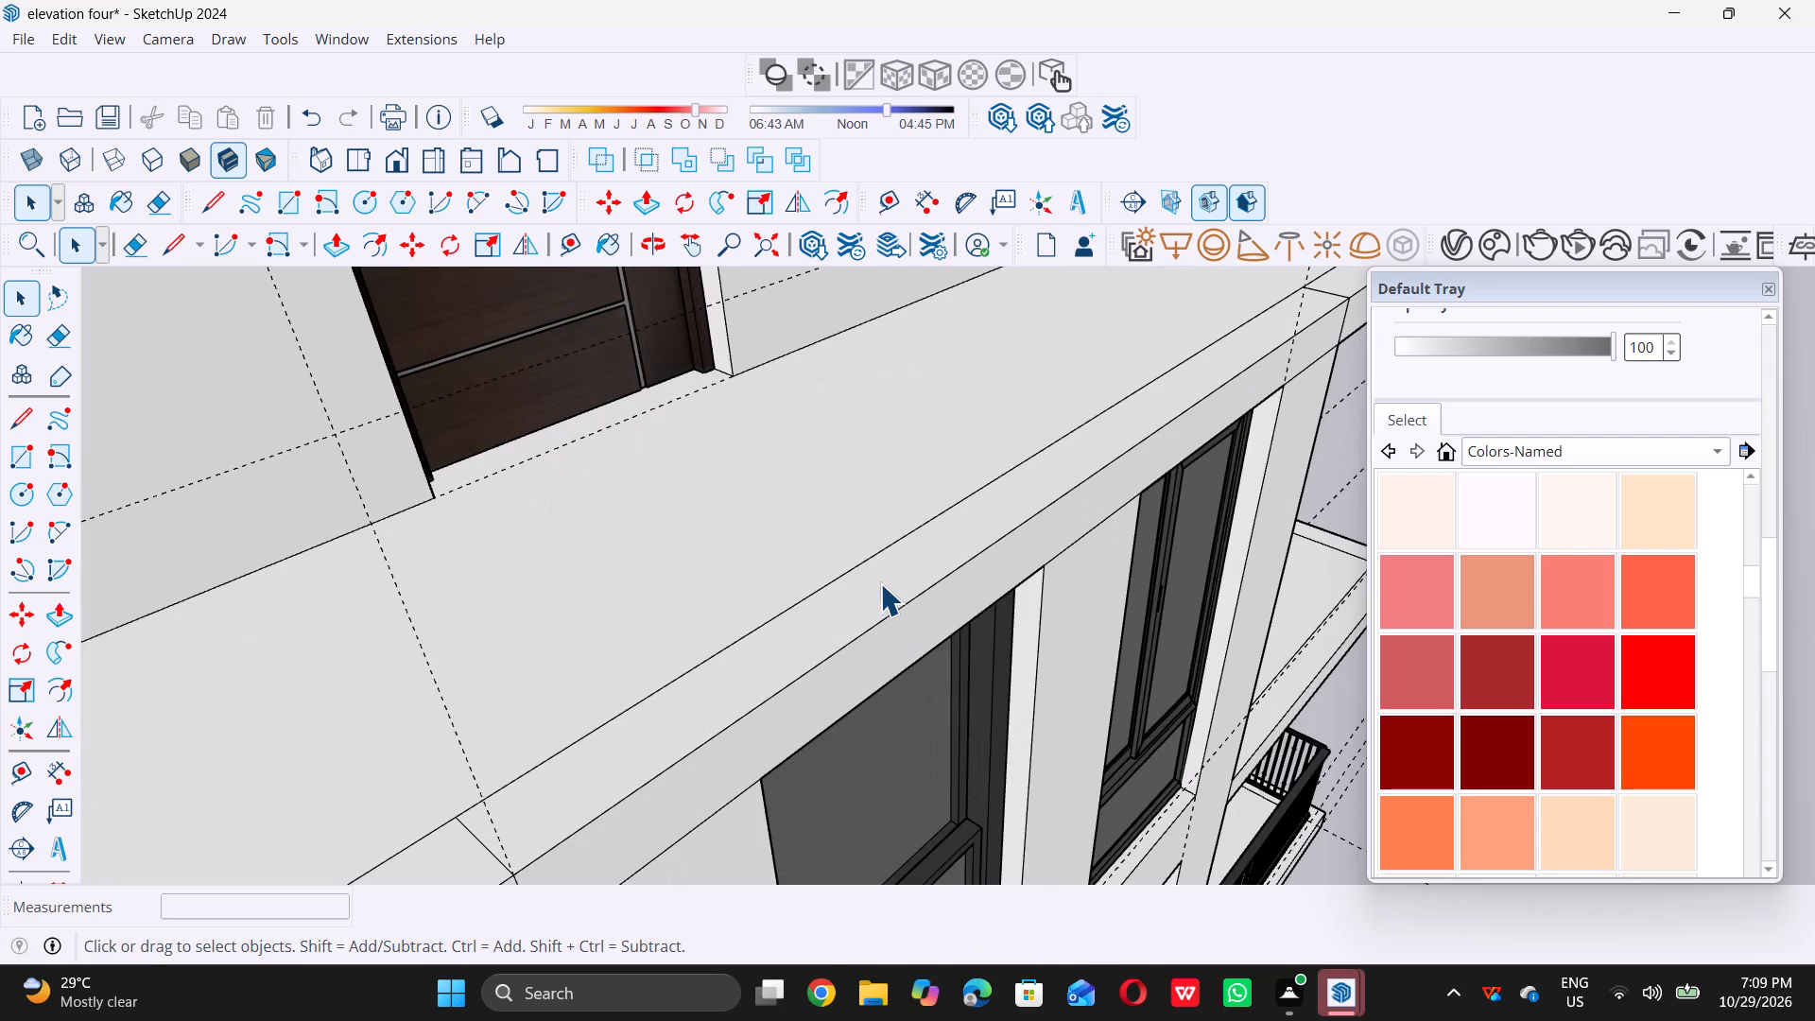
left_click(880, 583)
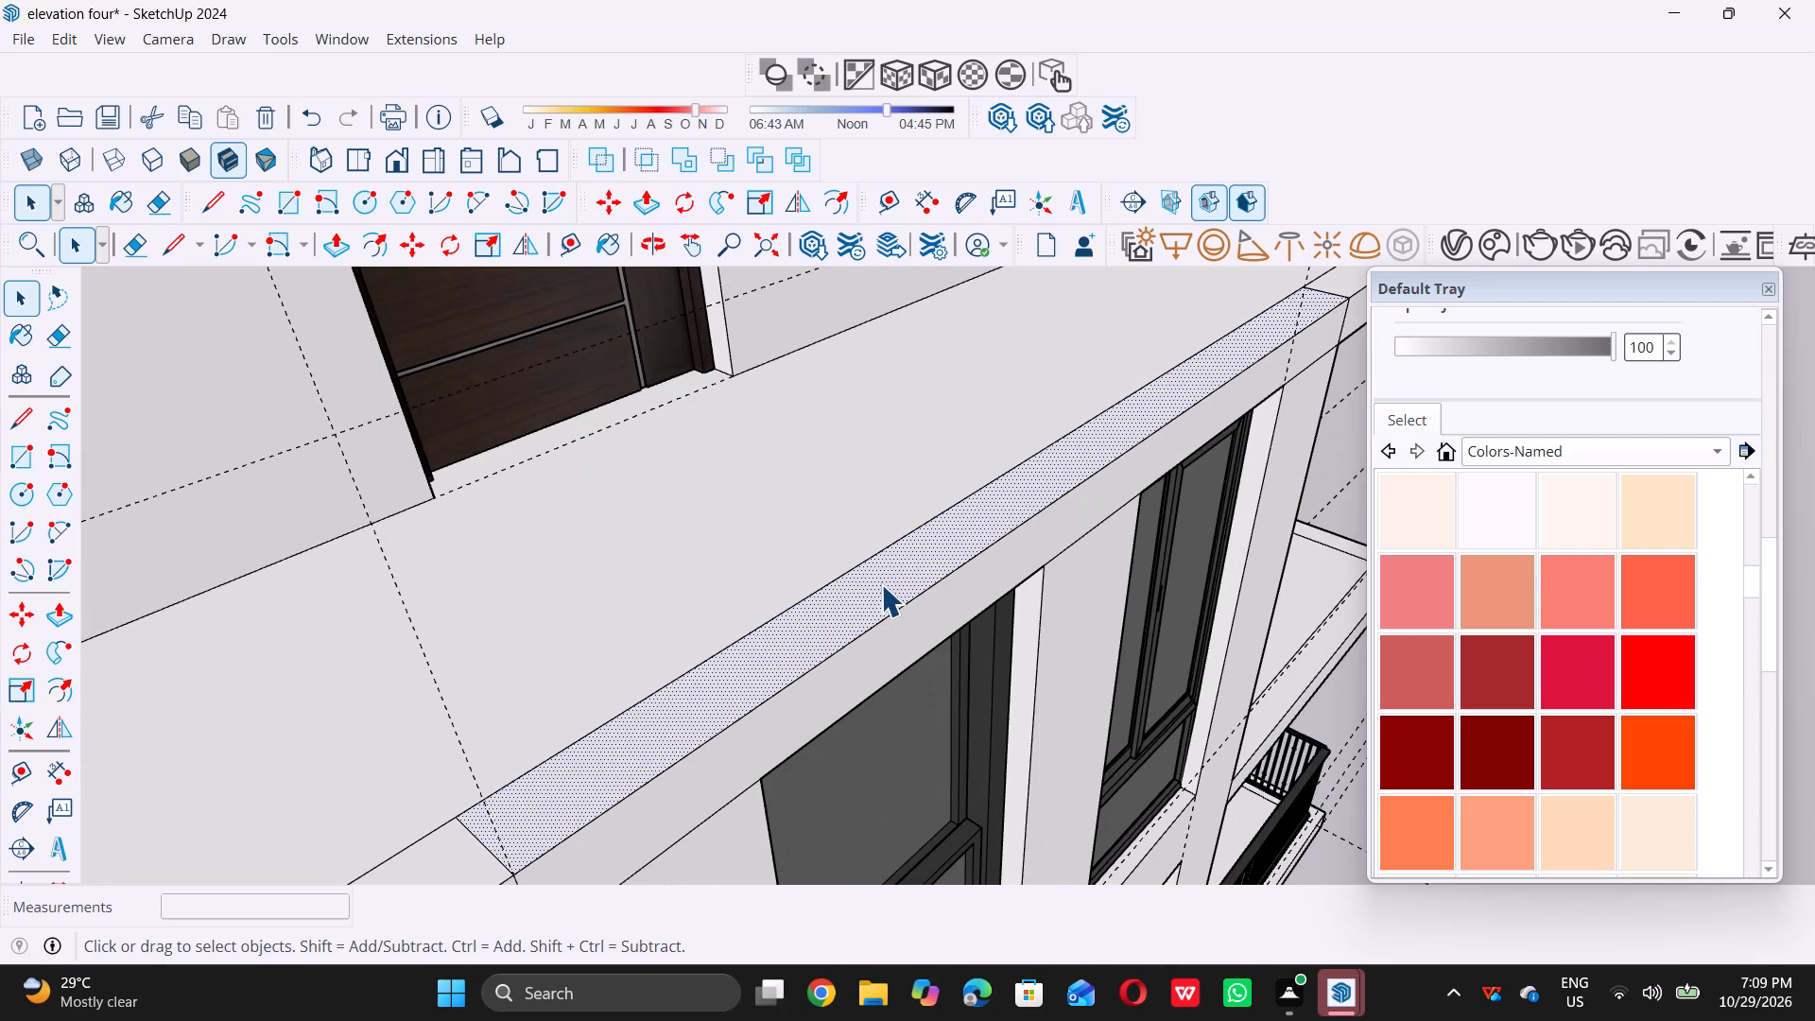
key("p")
scroll(881, 584, "down", 15)
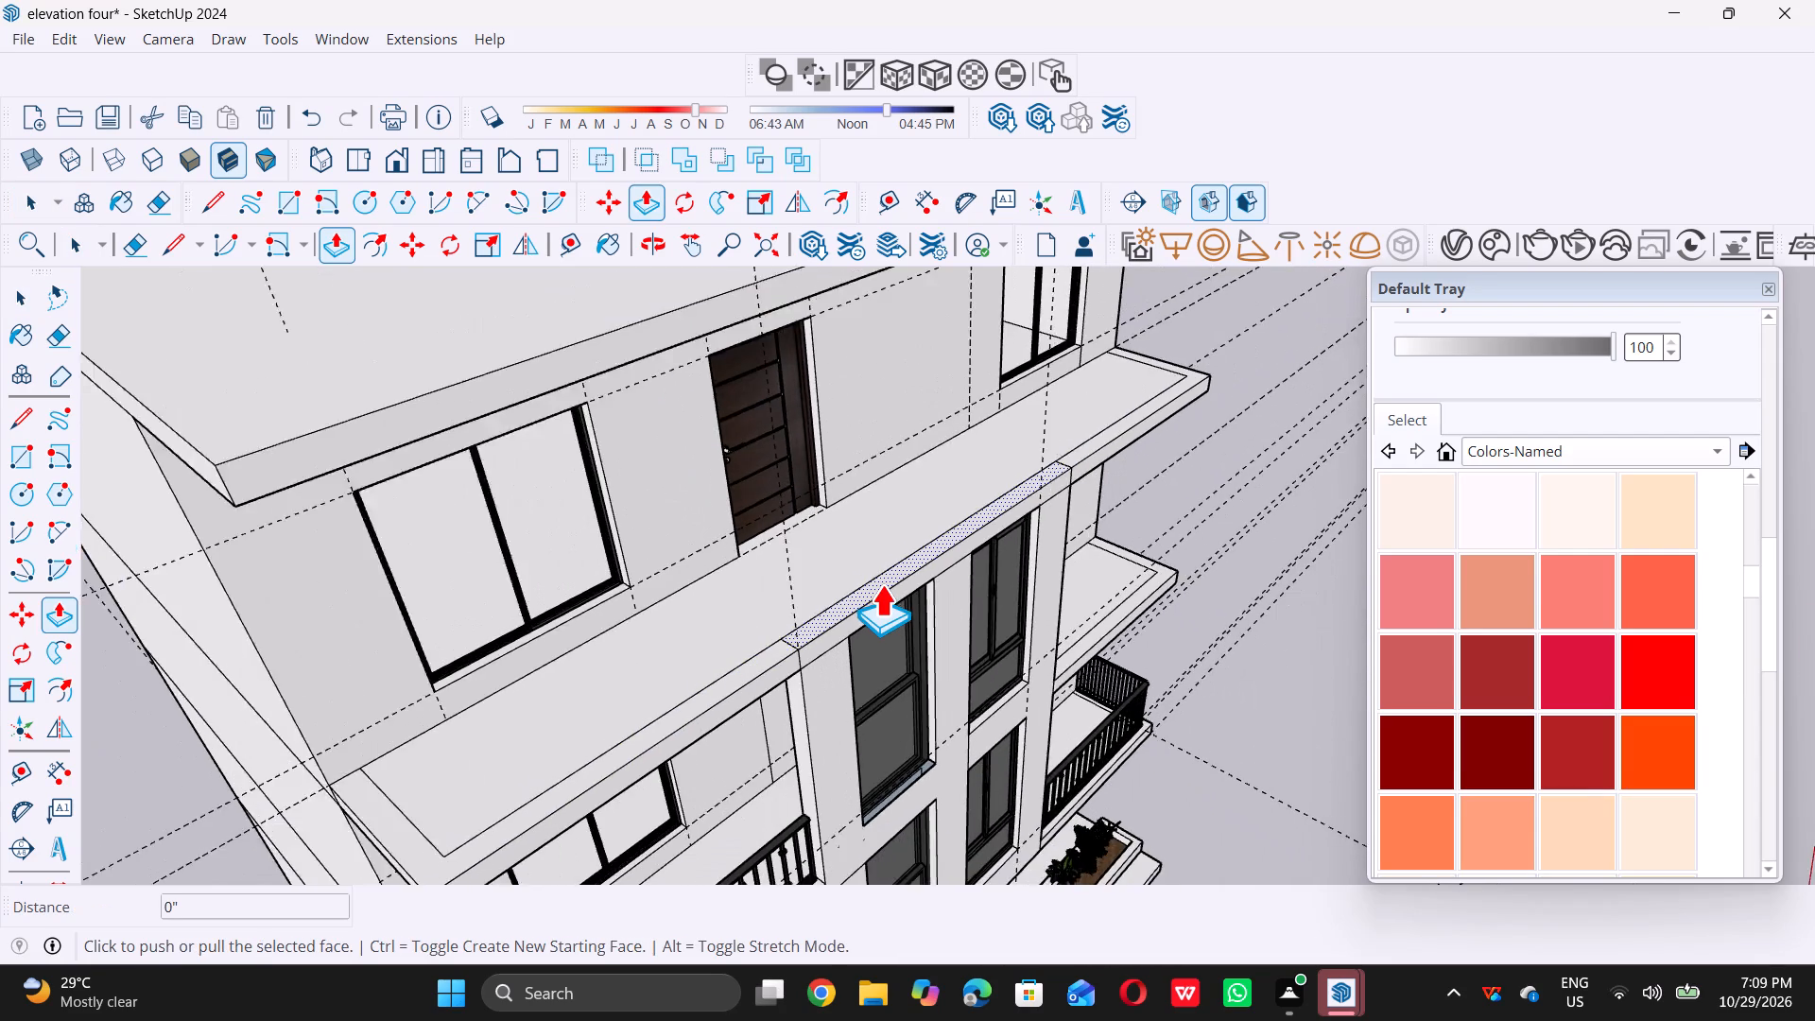
triple_click(881, 579)
left_click(881, 579)
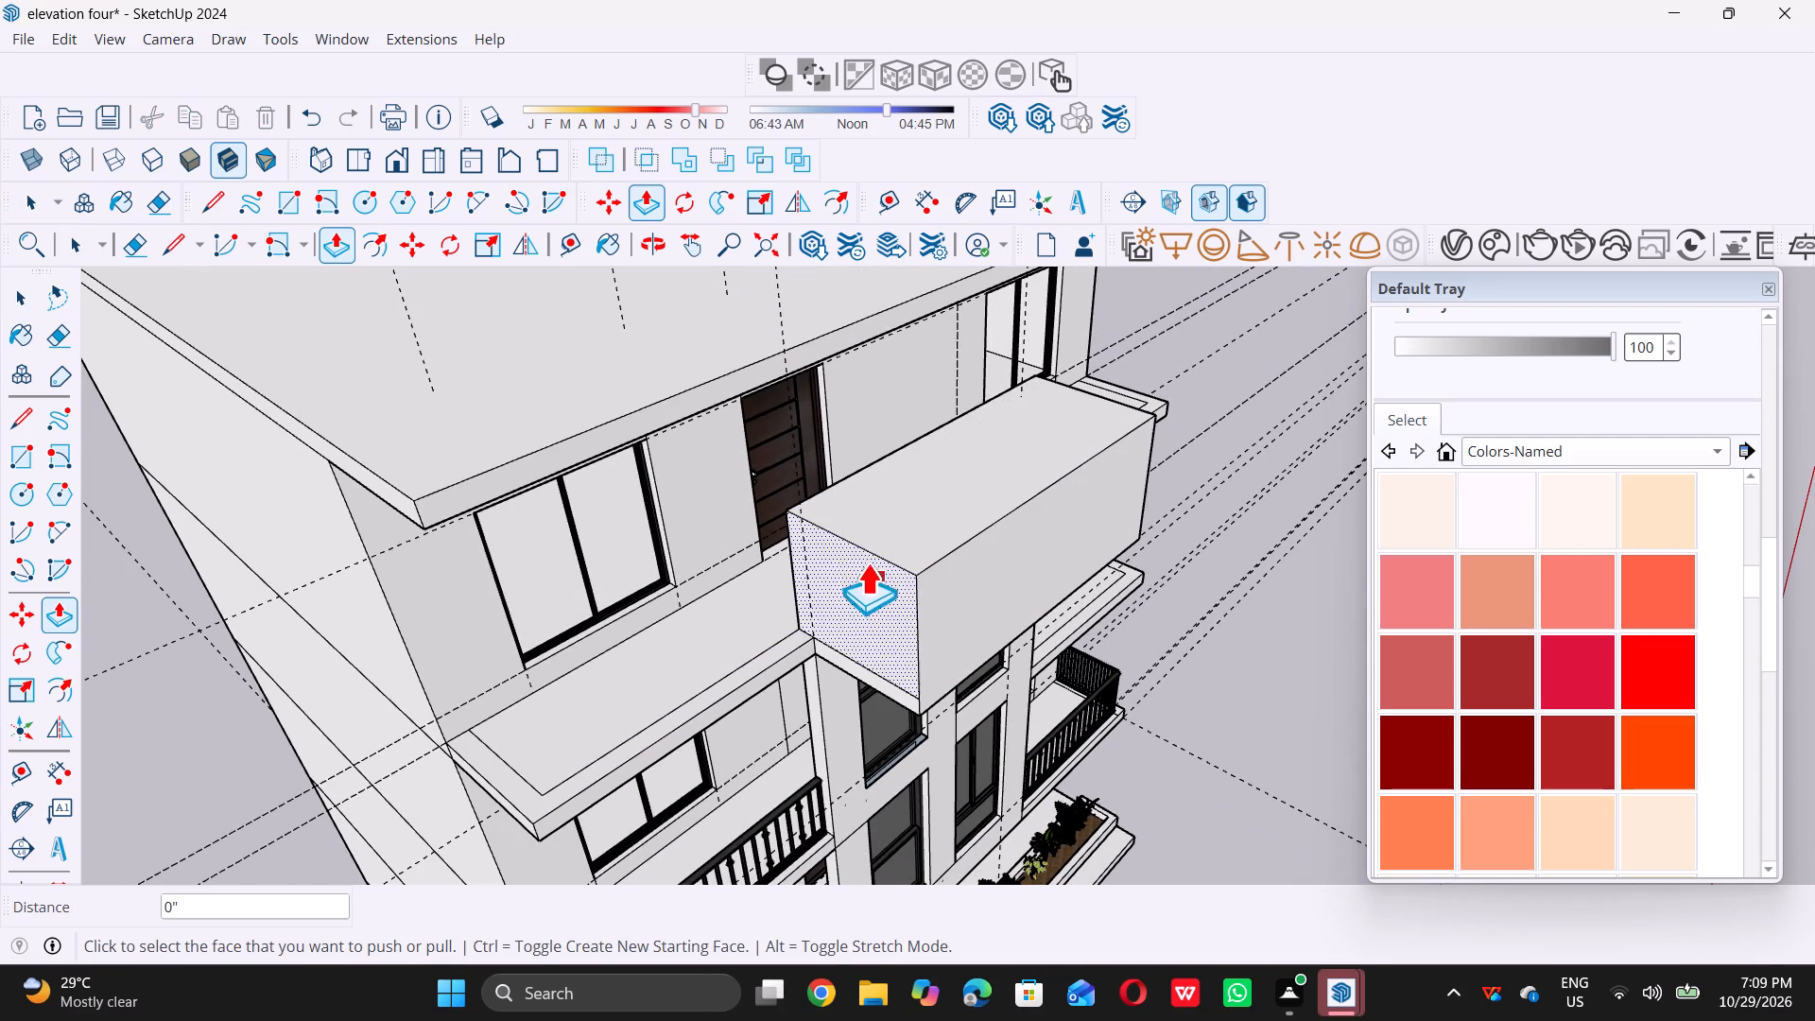
key("ctrl+z")
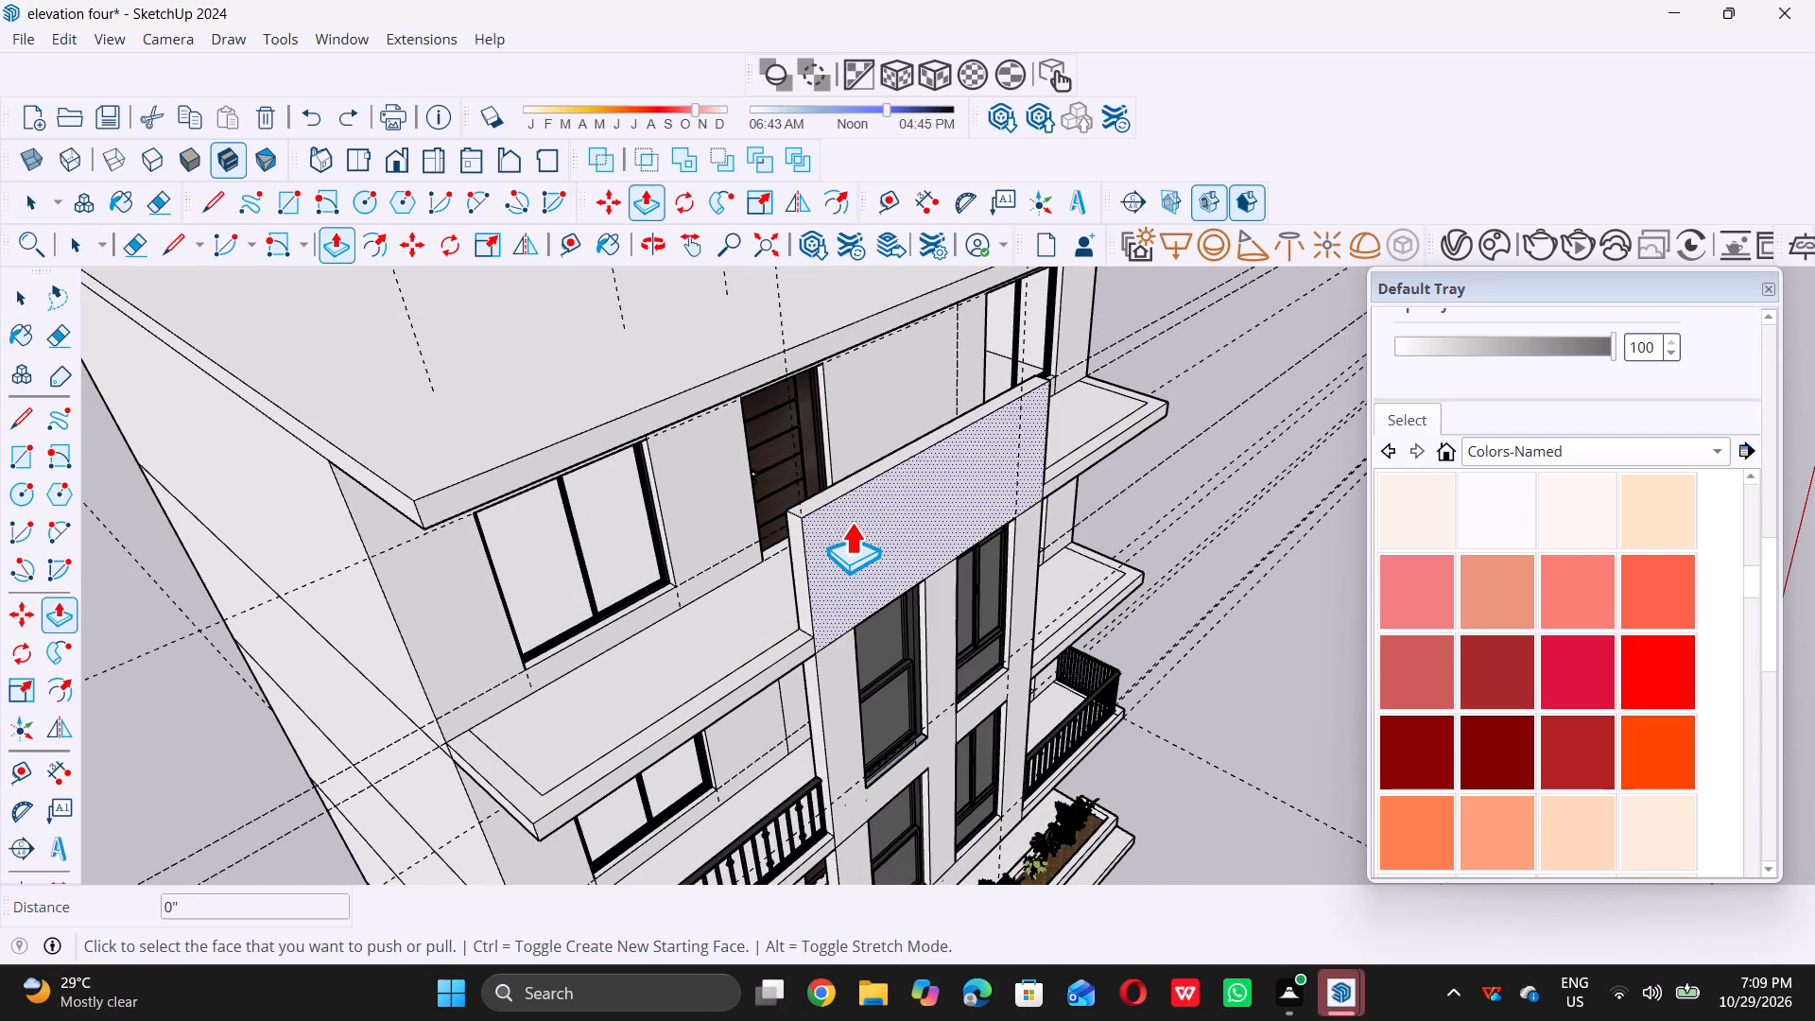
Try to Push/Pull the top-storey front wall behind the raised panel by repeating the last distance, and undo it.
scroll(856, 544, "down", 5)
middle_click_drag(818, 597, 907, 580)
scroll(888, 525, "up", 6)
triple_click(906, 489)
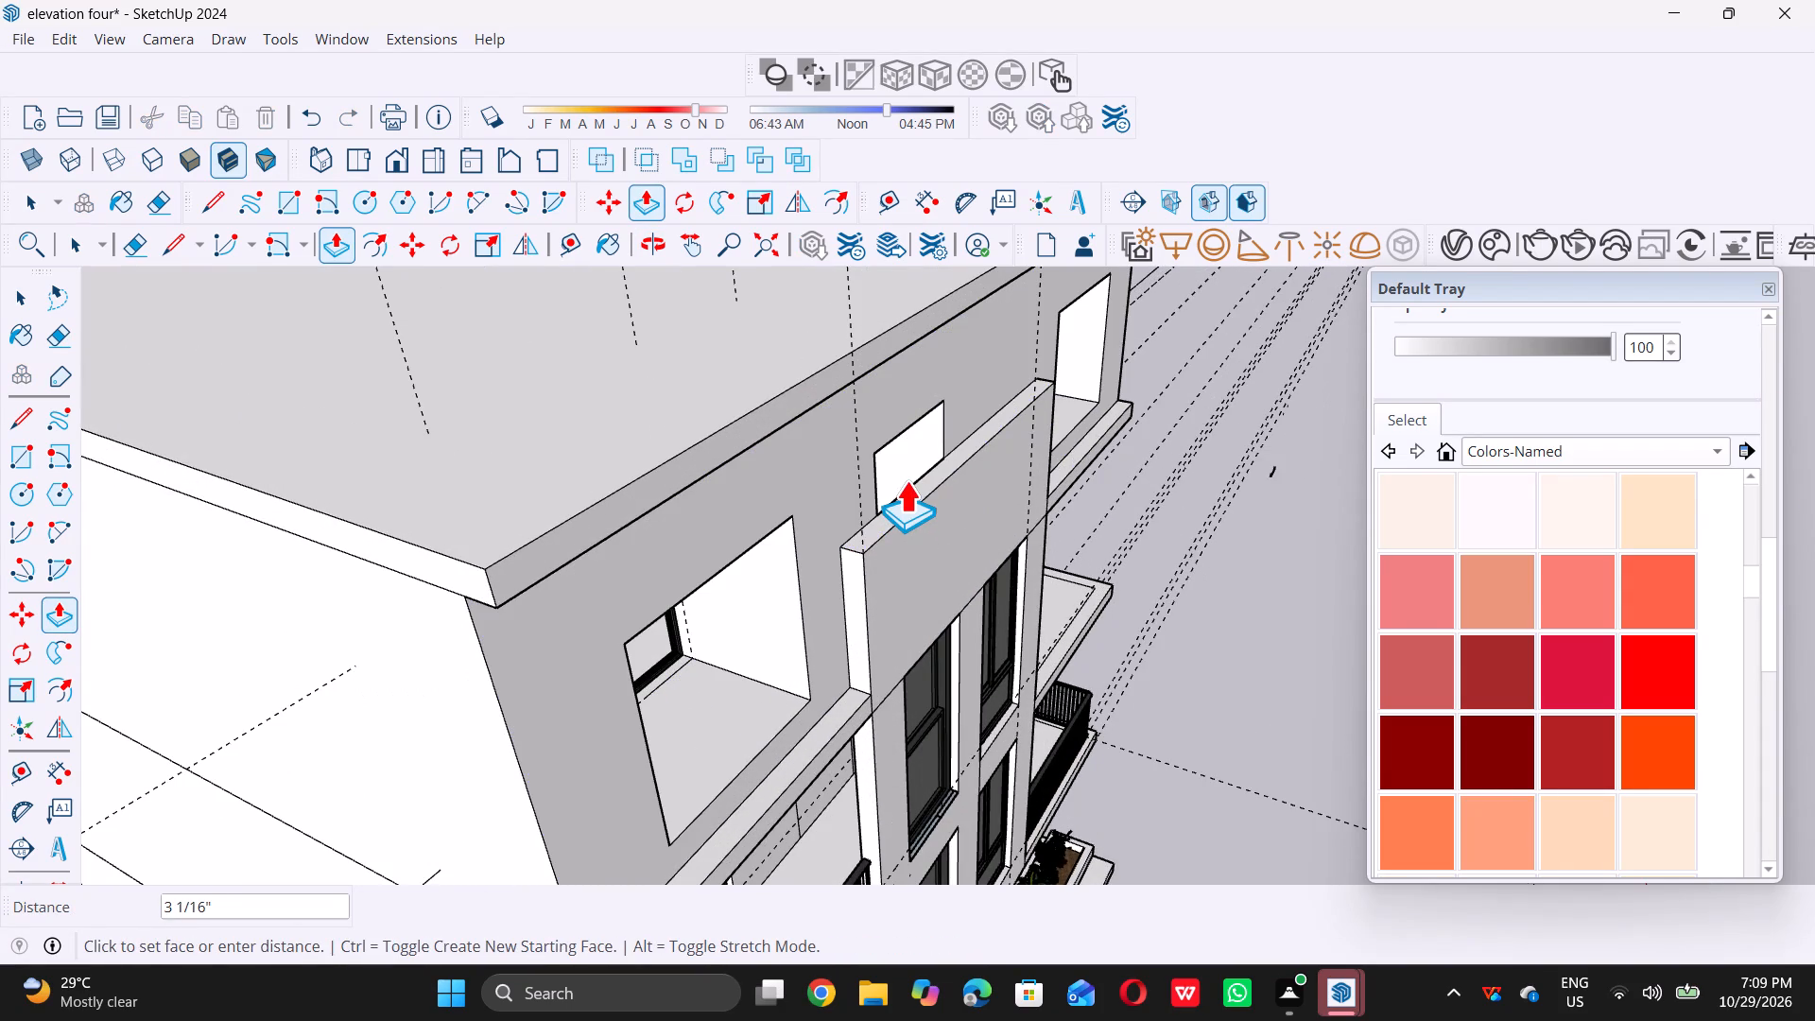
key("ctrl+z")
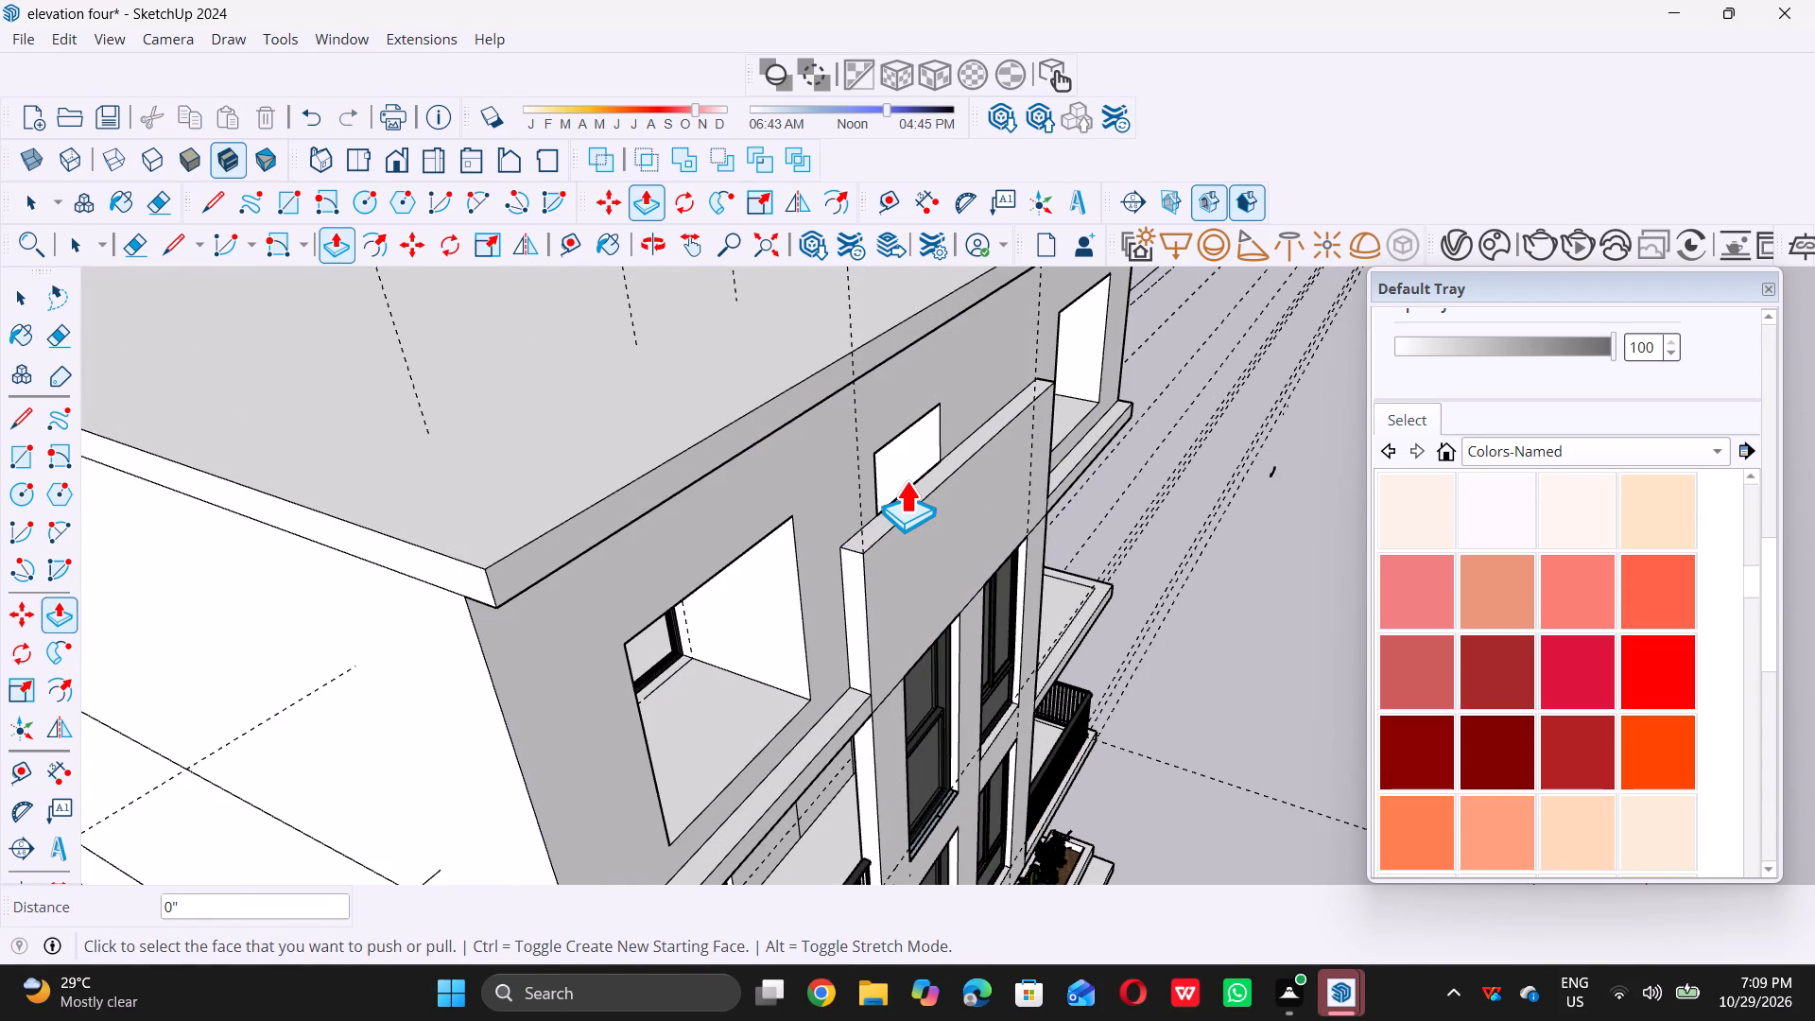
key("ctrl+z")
Push/Pull the raised panel's top face and the top-storey front wall face slightly by freehand, leave the tool, and undo the last two changes.
scroll(881, 482, "up", 4)
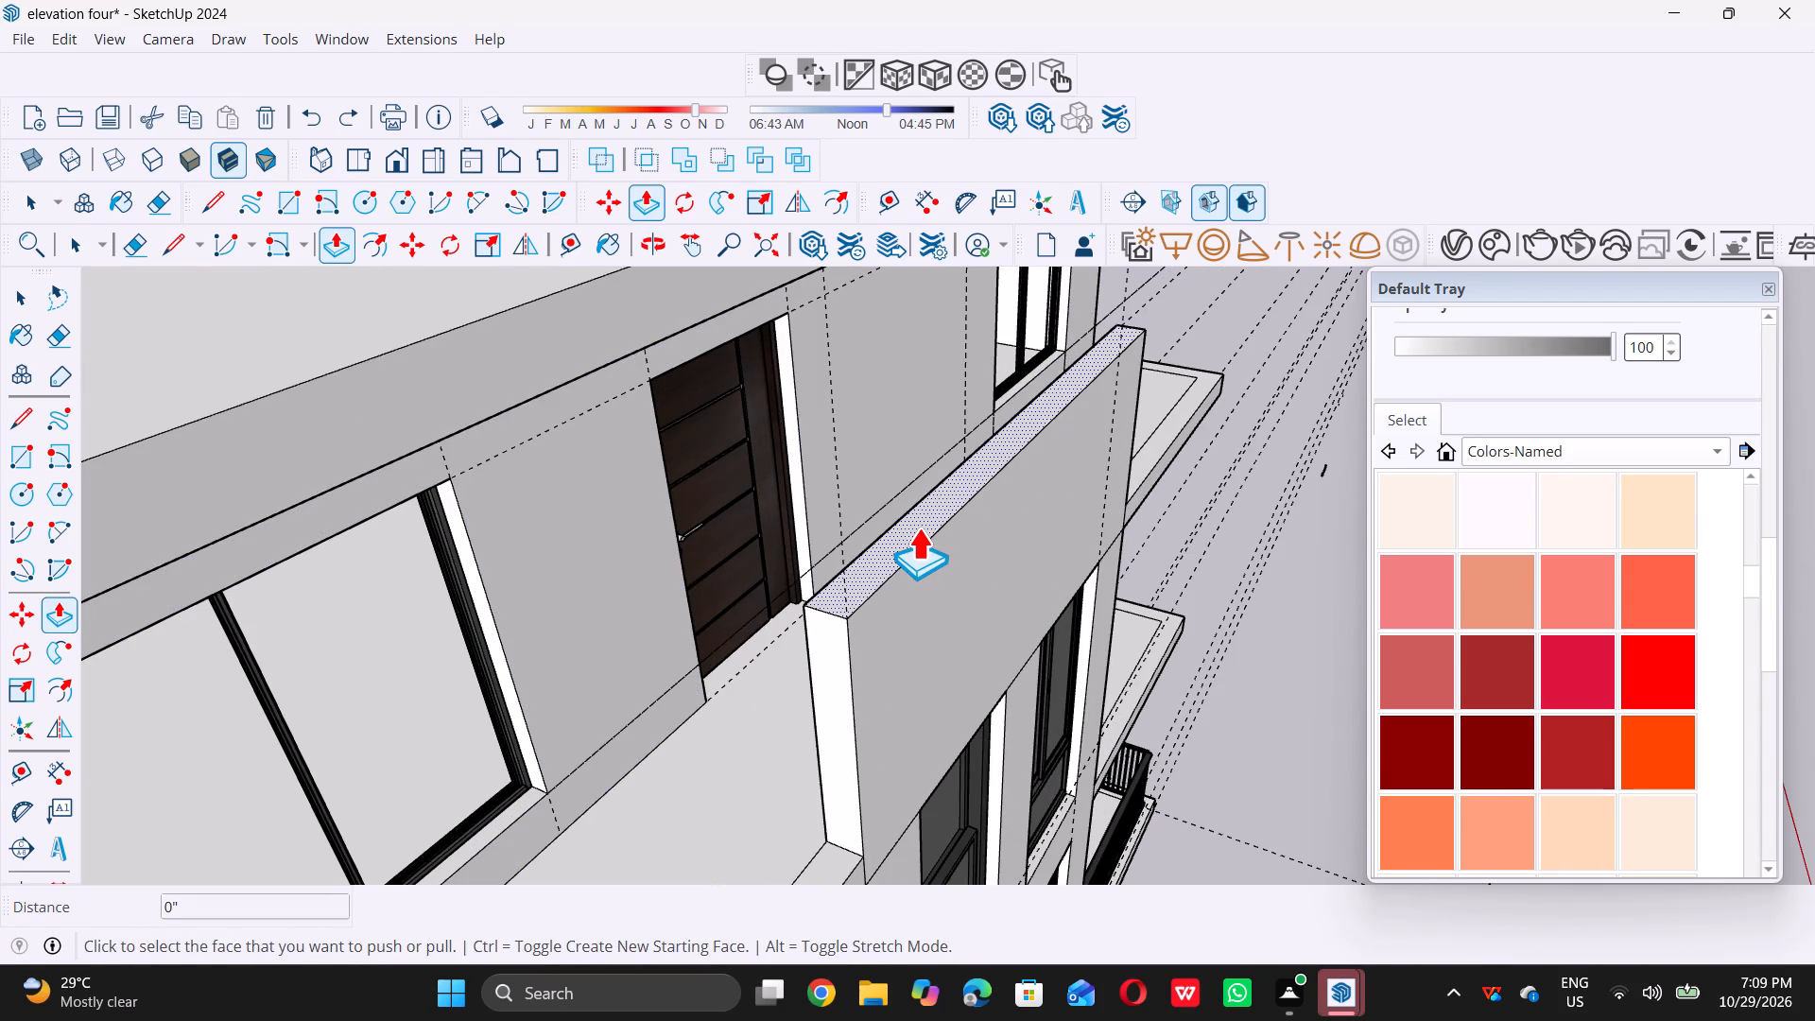
double_click(918, 526)
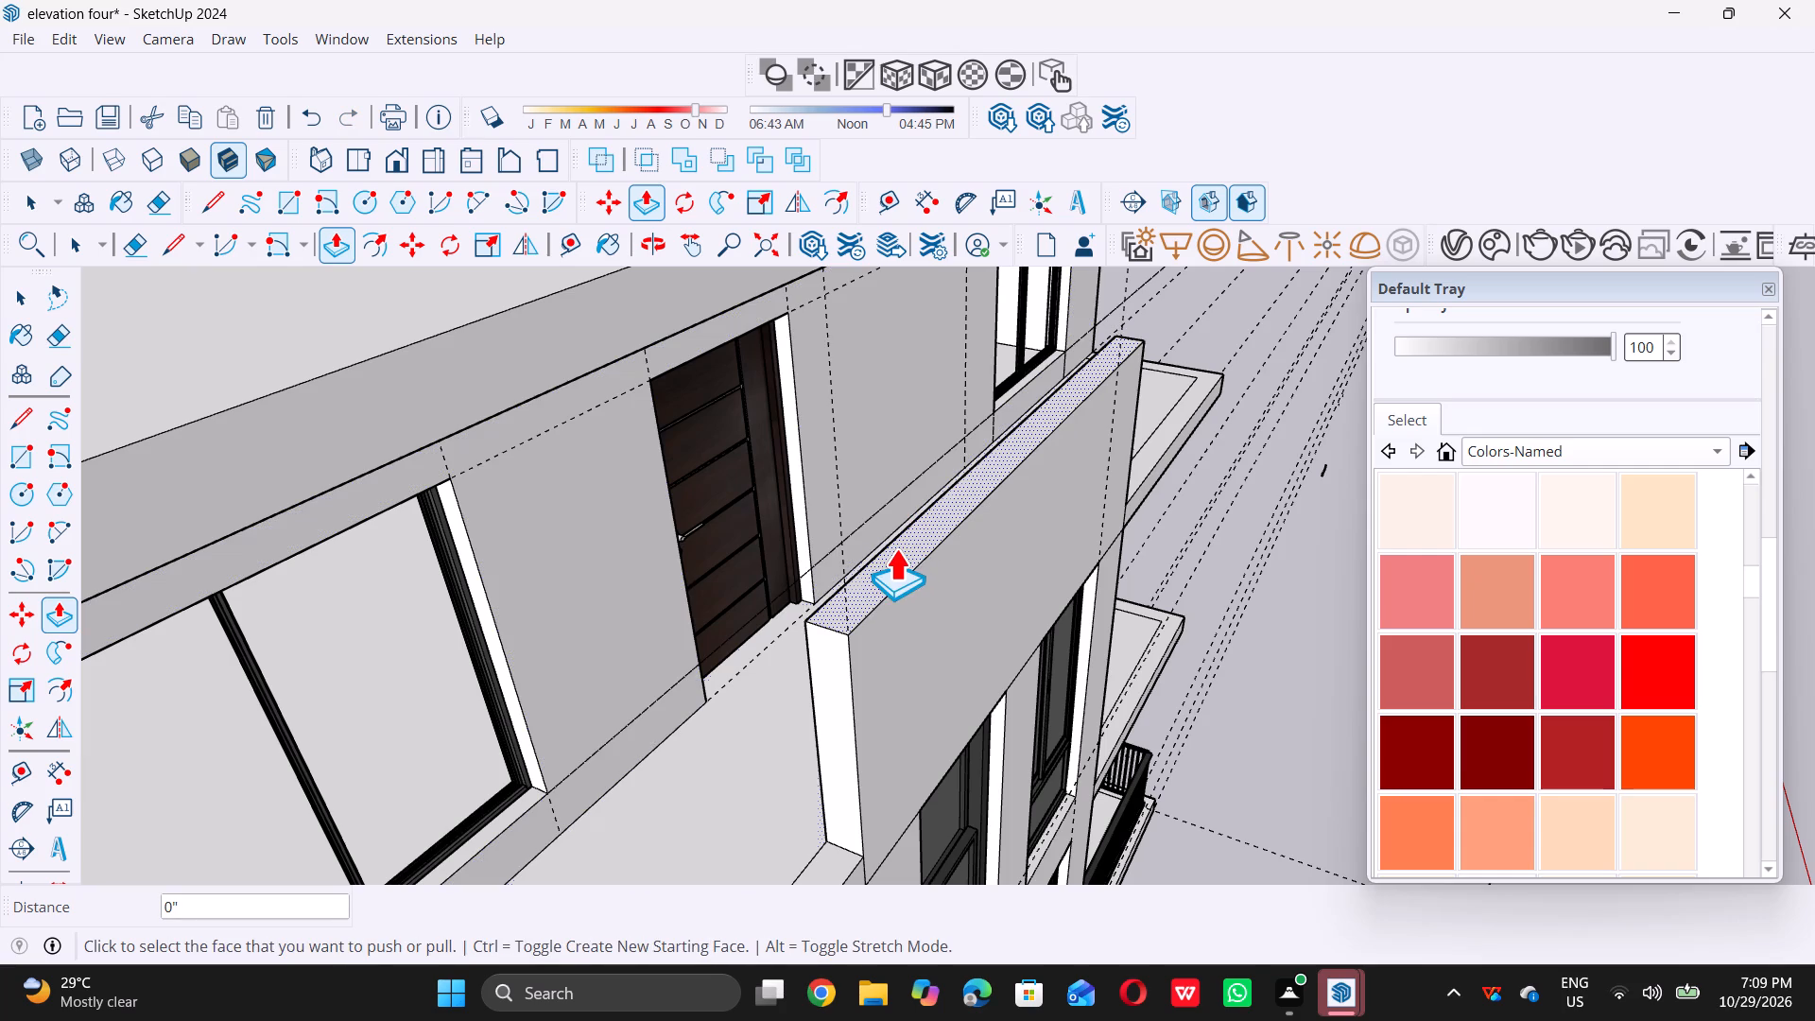
double_click(896, 550)
left_click(897, 543)
left_click_drag(897, 538, 891, 510)
left_click_drag(890, 507, 887, 497)
left_click(886, 494)
left_click_drag(862, 442, 846, 420)
triple_click(822, 383)
double_click(820, 380)
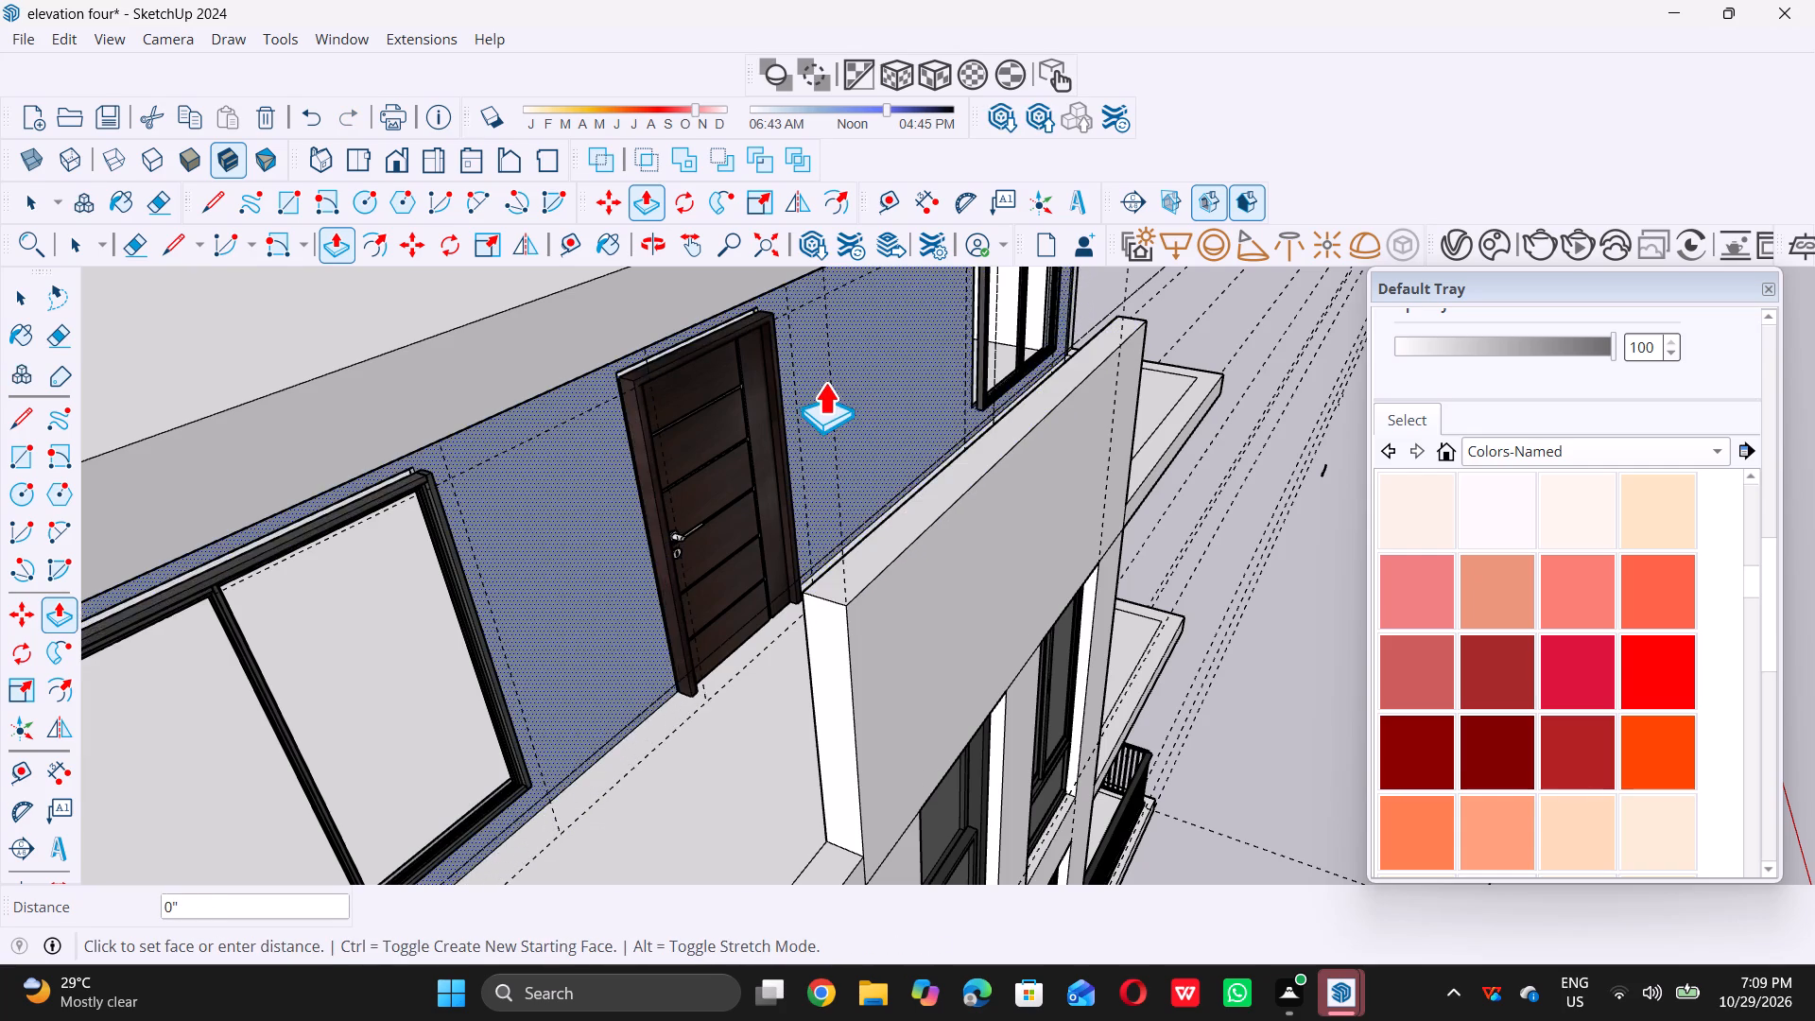
key("space")
key("ctrl+z")
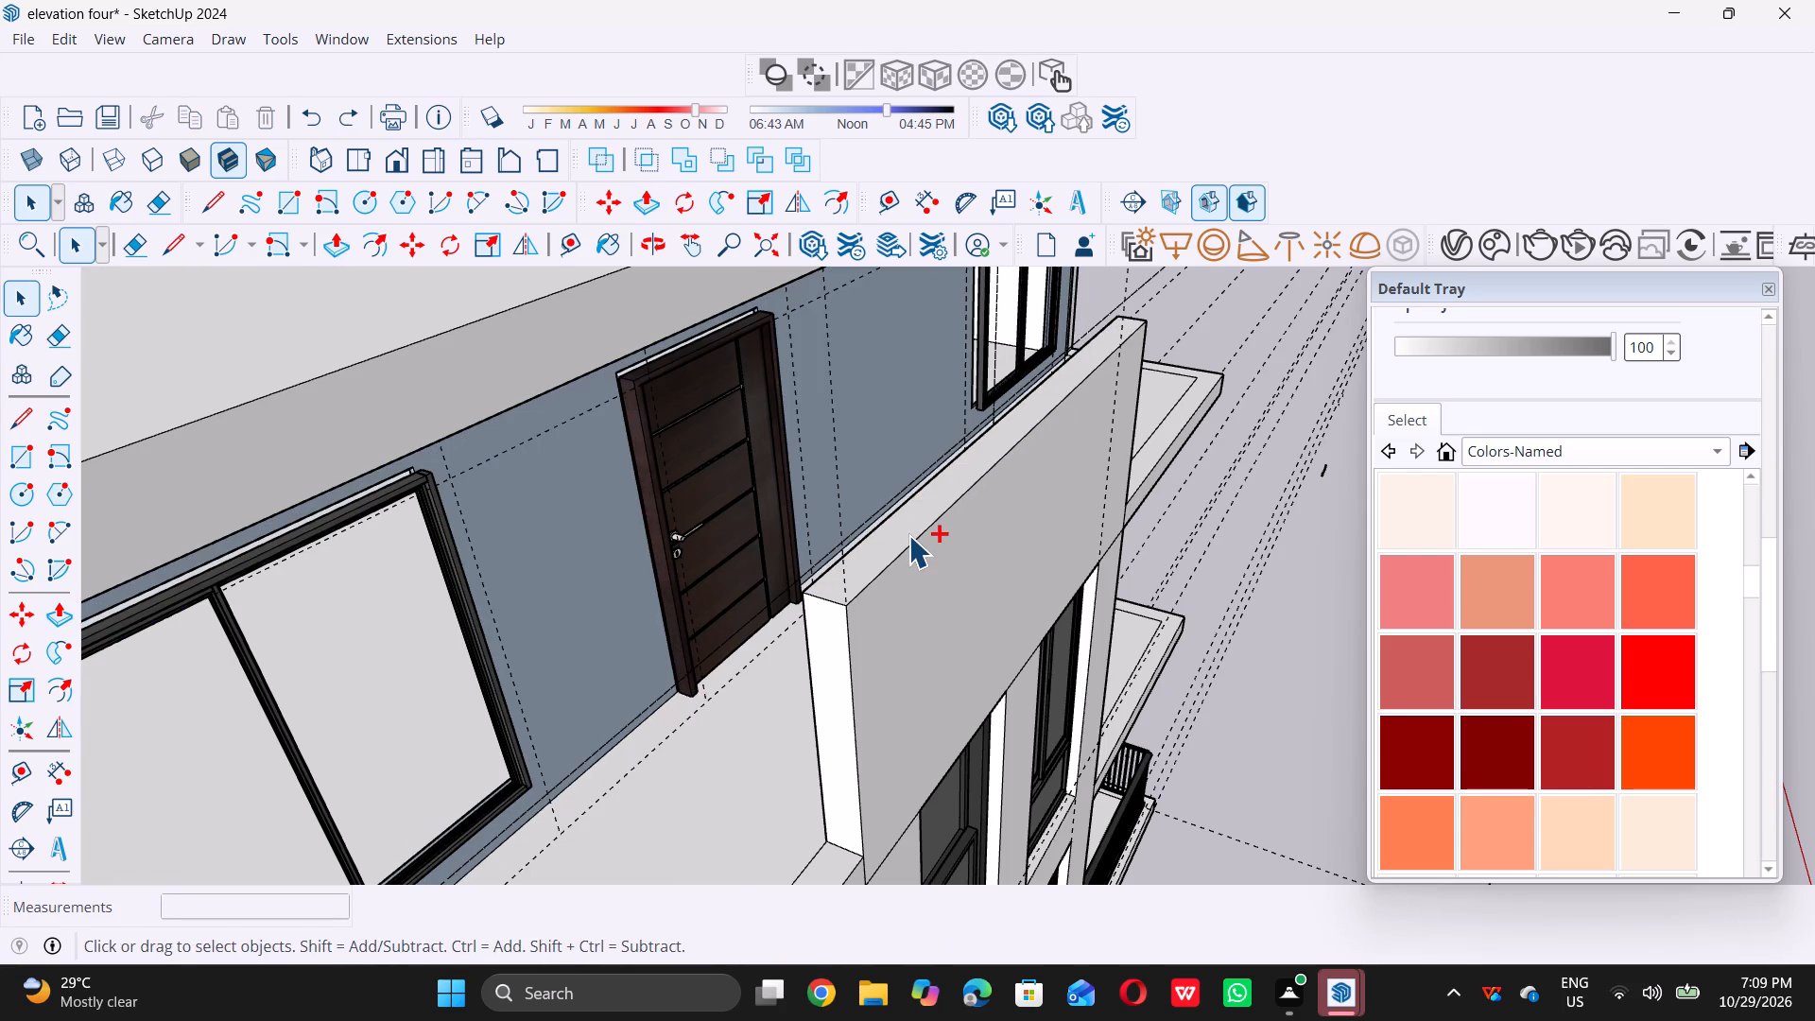
key("ctrl+z")
Examine the raised panel, the top-storey front wall and the roof overhang from several angles.
scroll(870, 570, "down", 6)
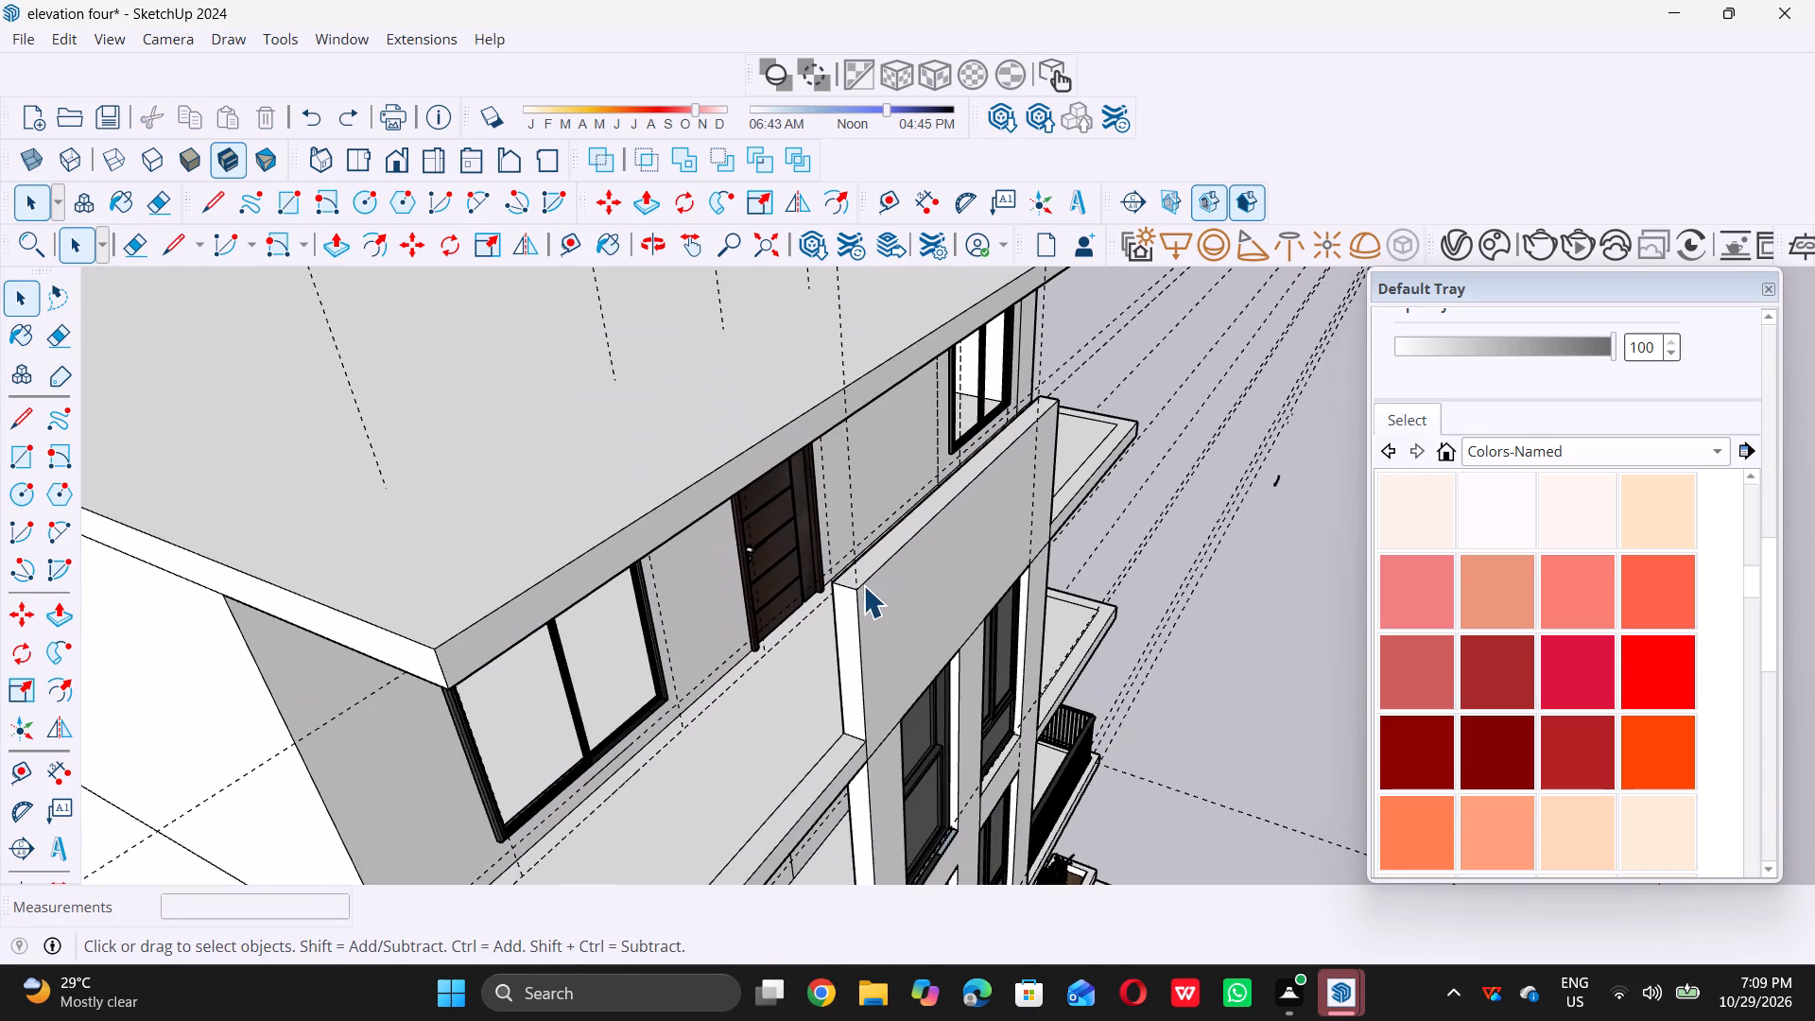
scroll(726, 633, "down", 5)
middle_click_drag(699, 686, 760, 614)
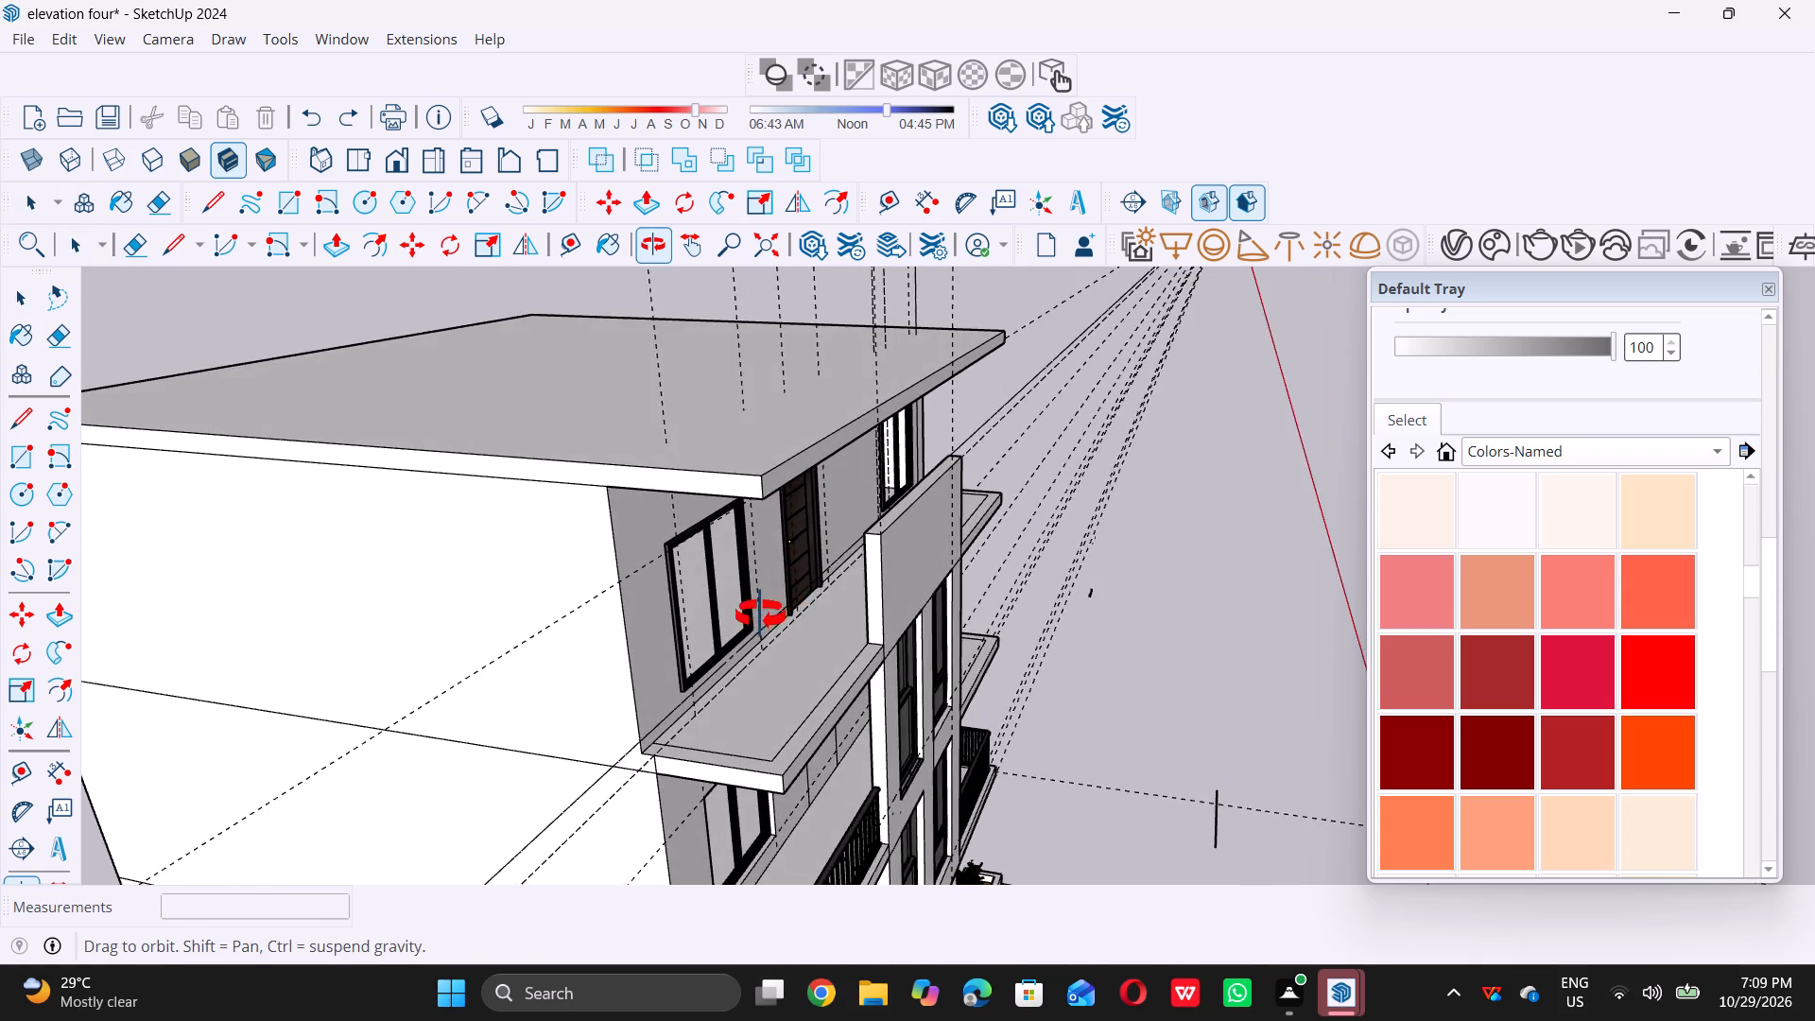
middle_click_drag(760, 614, 759, 616)
scroll(752, 624, "up", 1)
scroll(720, 674, "down", 12)
middle_click_drag(709, 753, 734, 661)
scroll(734, 661, "up", 1)
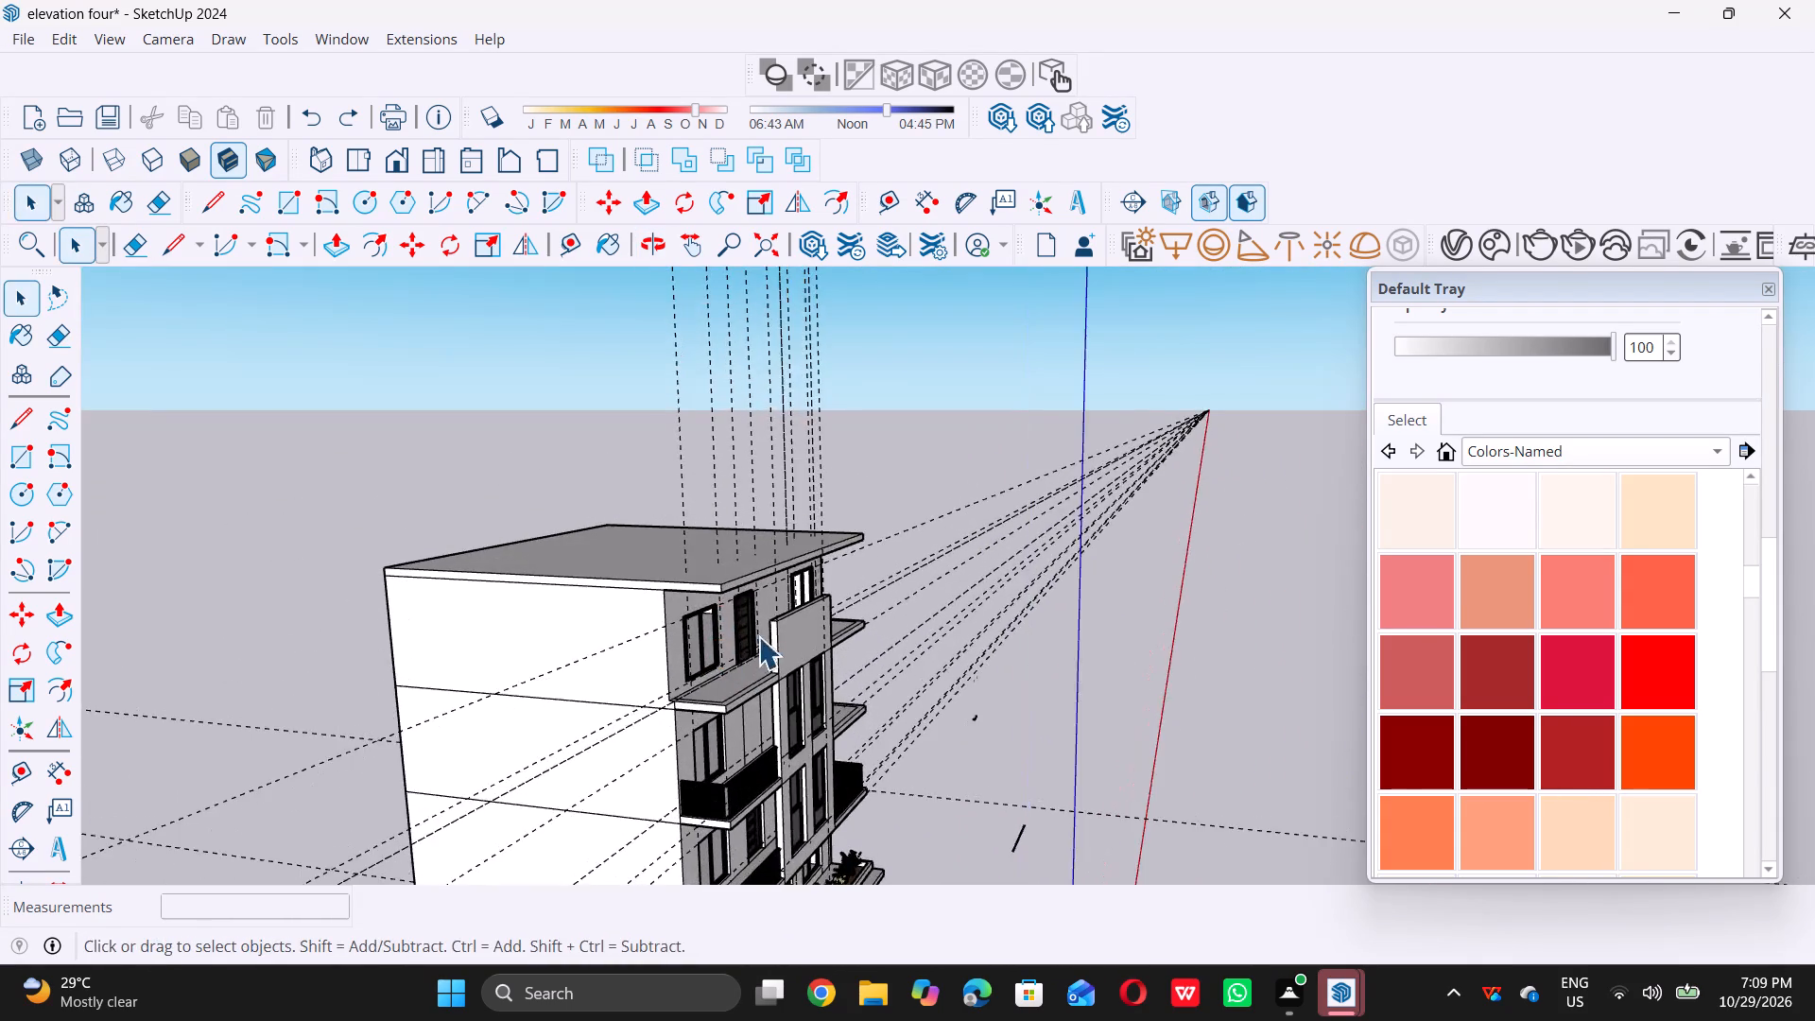
scroll(765, 622, "up", 6)
middle_click_drag(784, 593, 734, 728)
scroll(805, 639, "up", 6)
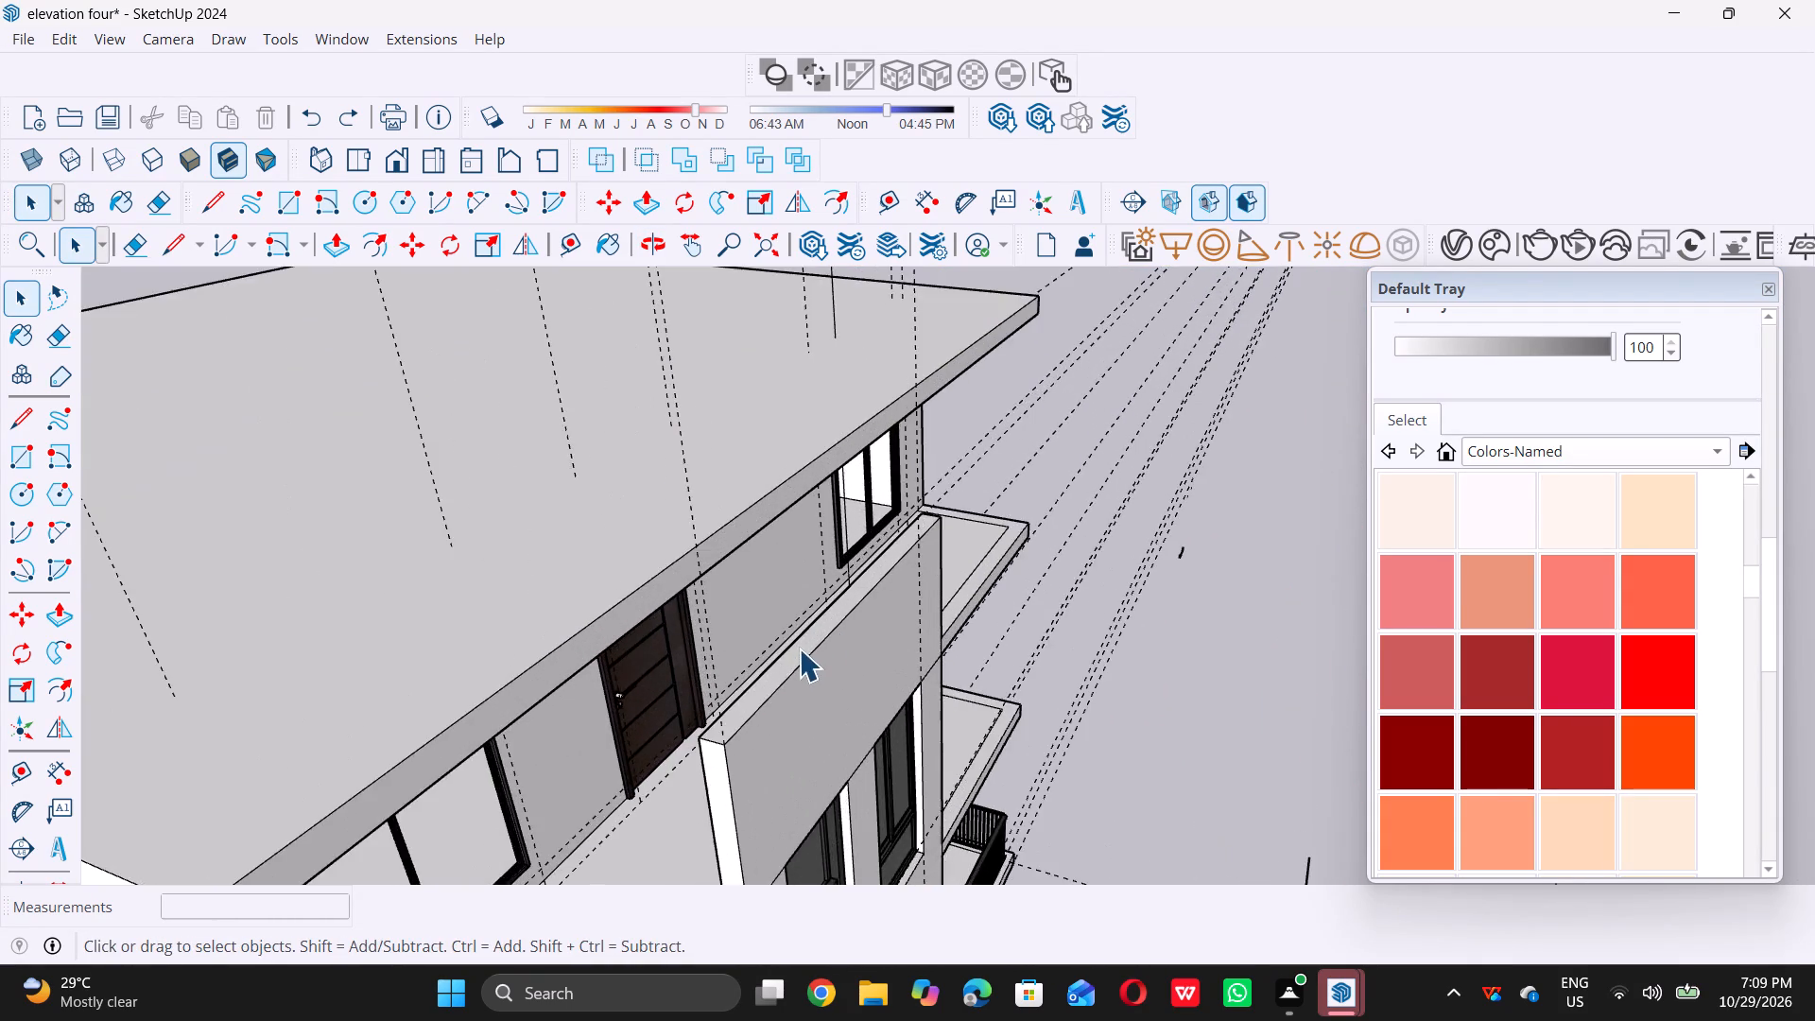
scroll(799, 649, "up", 8)
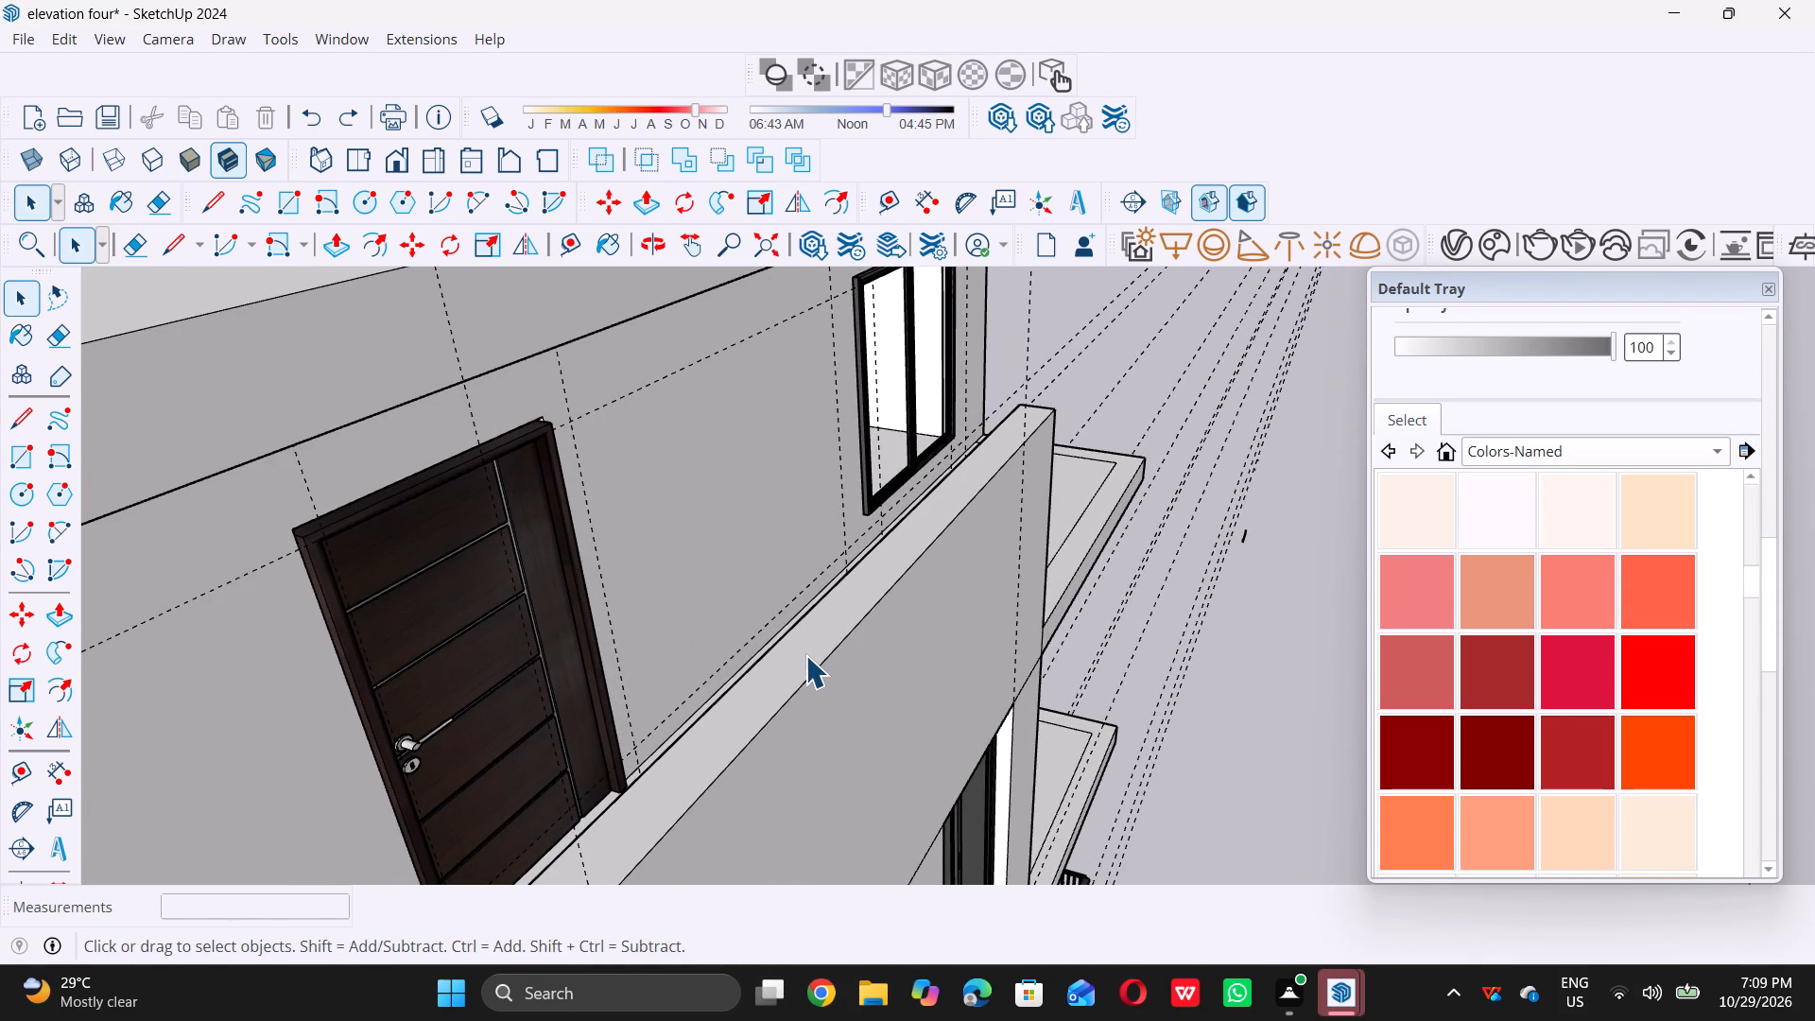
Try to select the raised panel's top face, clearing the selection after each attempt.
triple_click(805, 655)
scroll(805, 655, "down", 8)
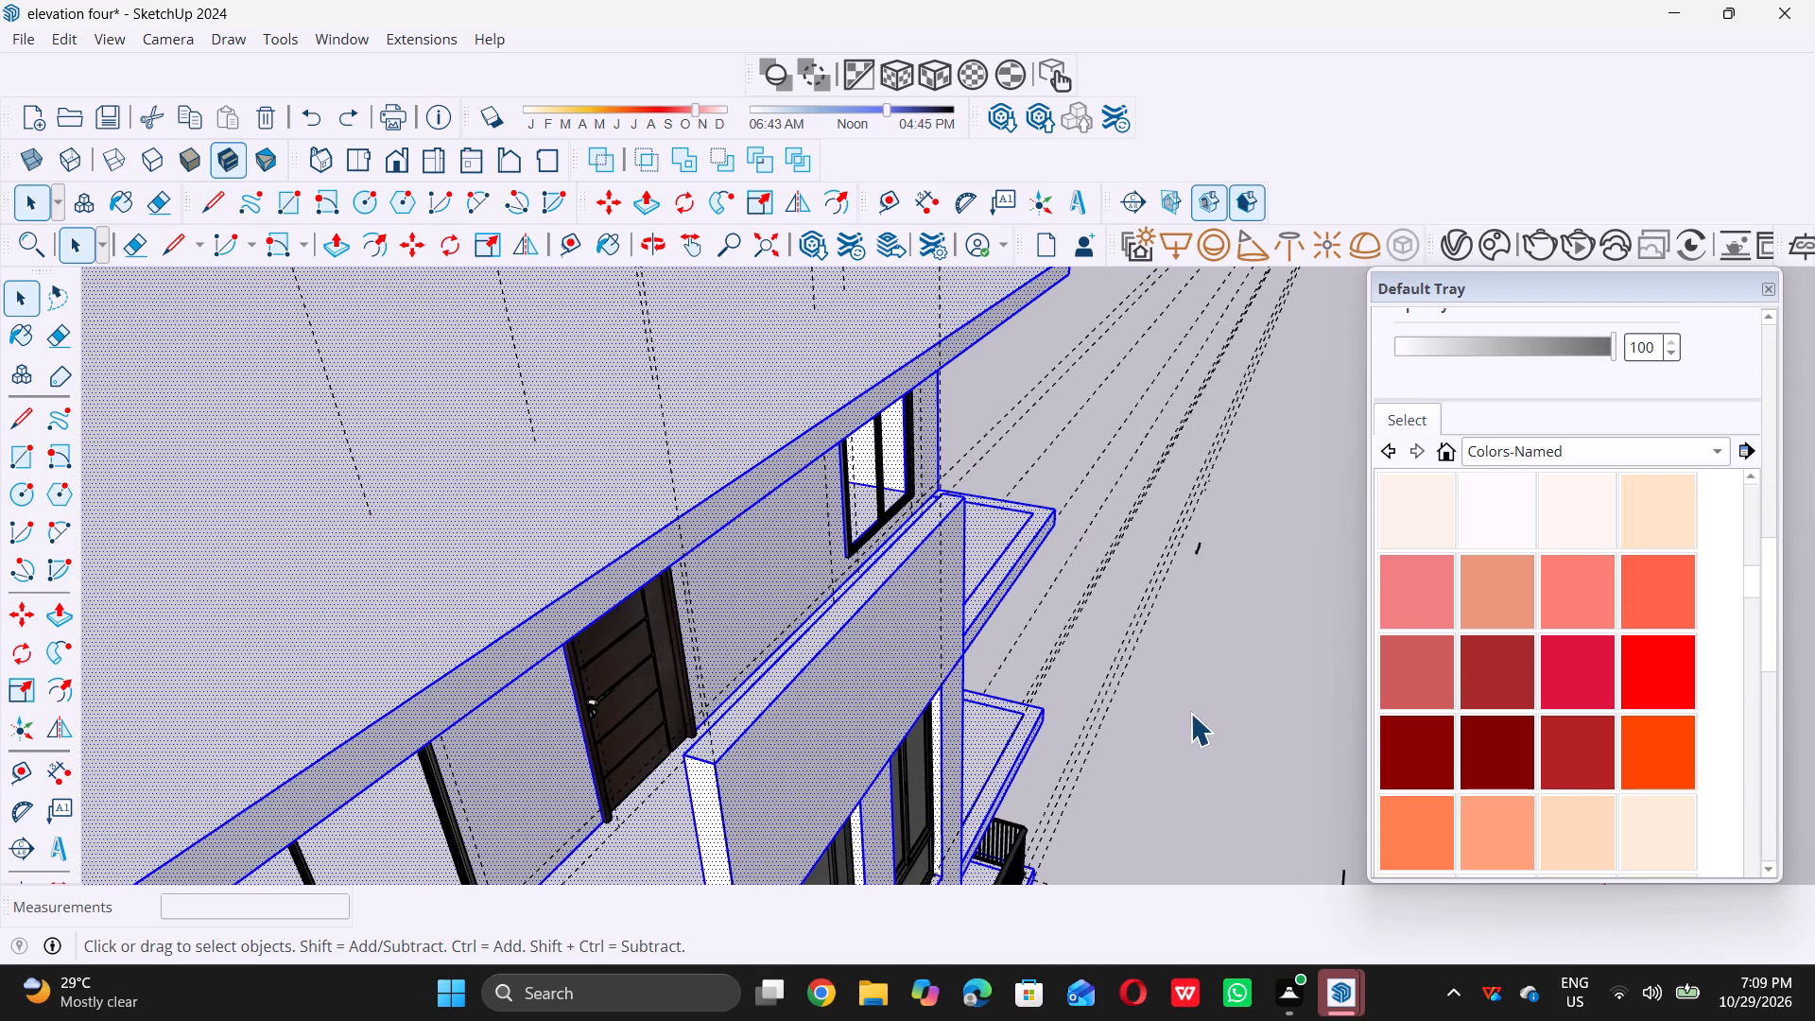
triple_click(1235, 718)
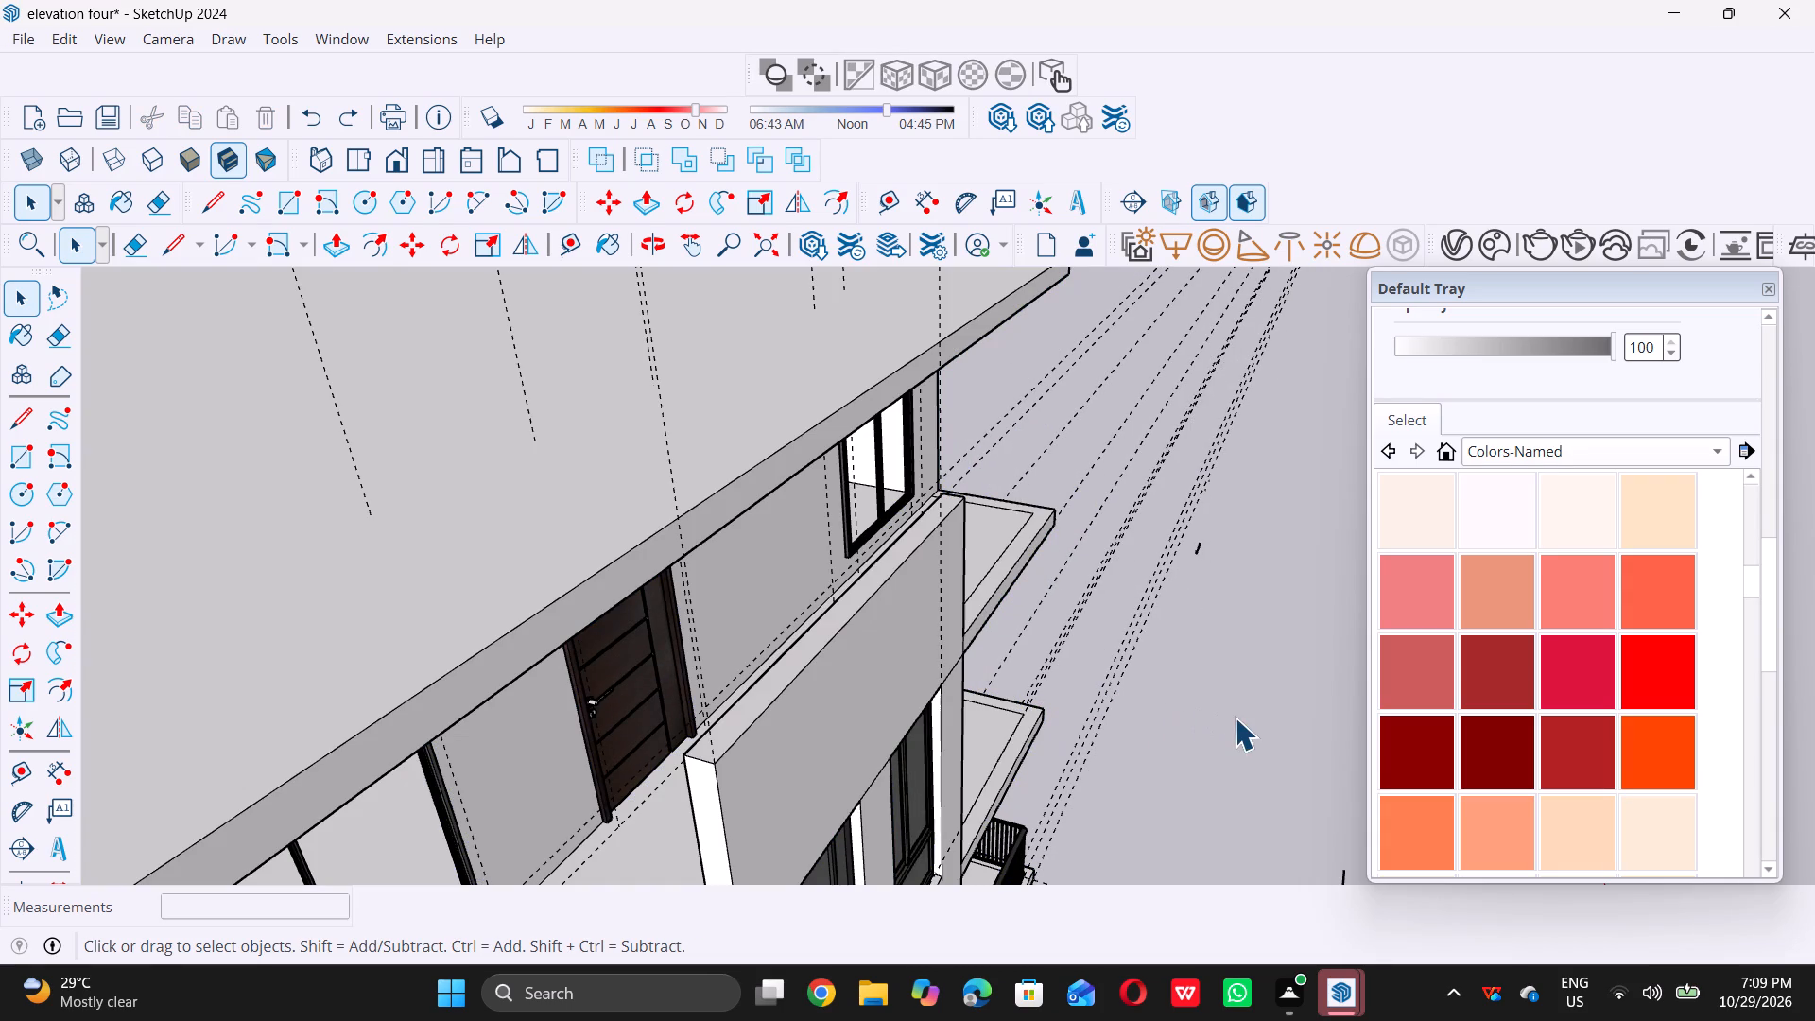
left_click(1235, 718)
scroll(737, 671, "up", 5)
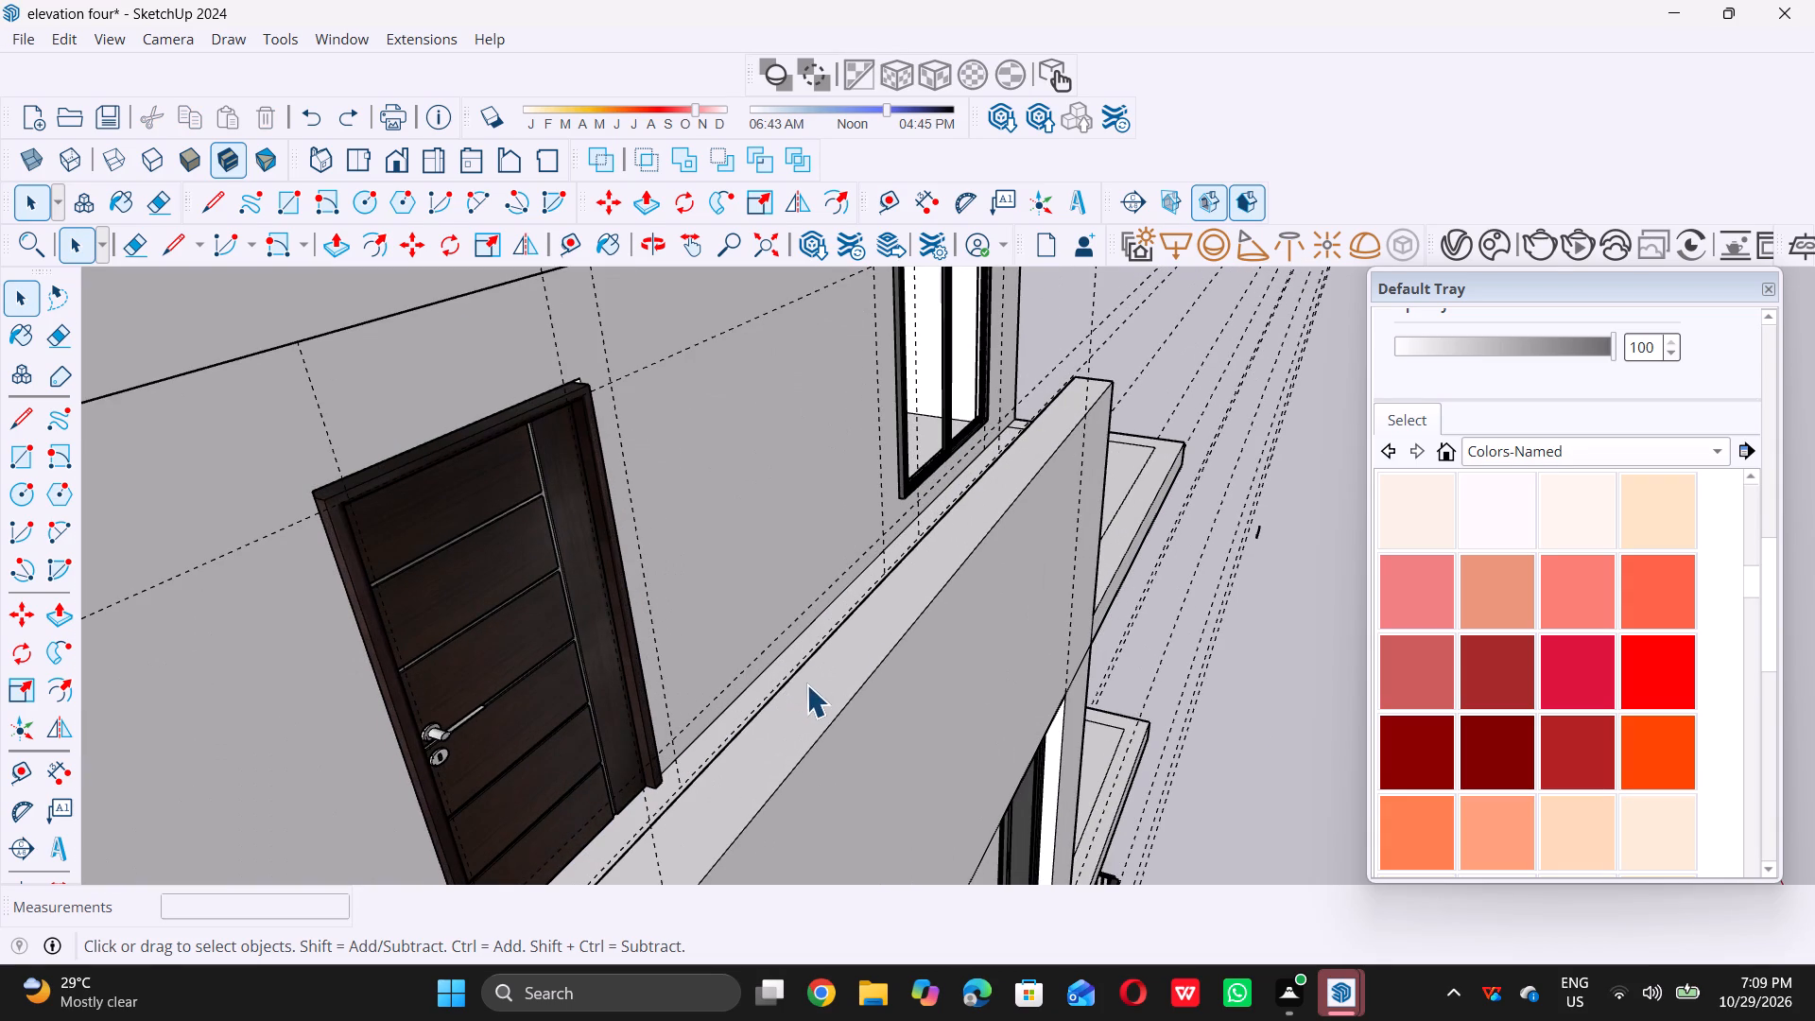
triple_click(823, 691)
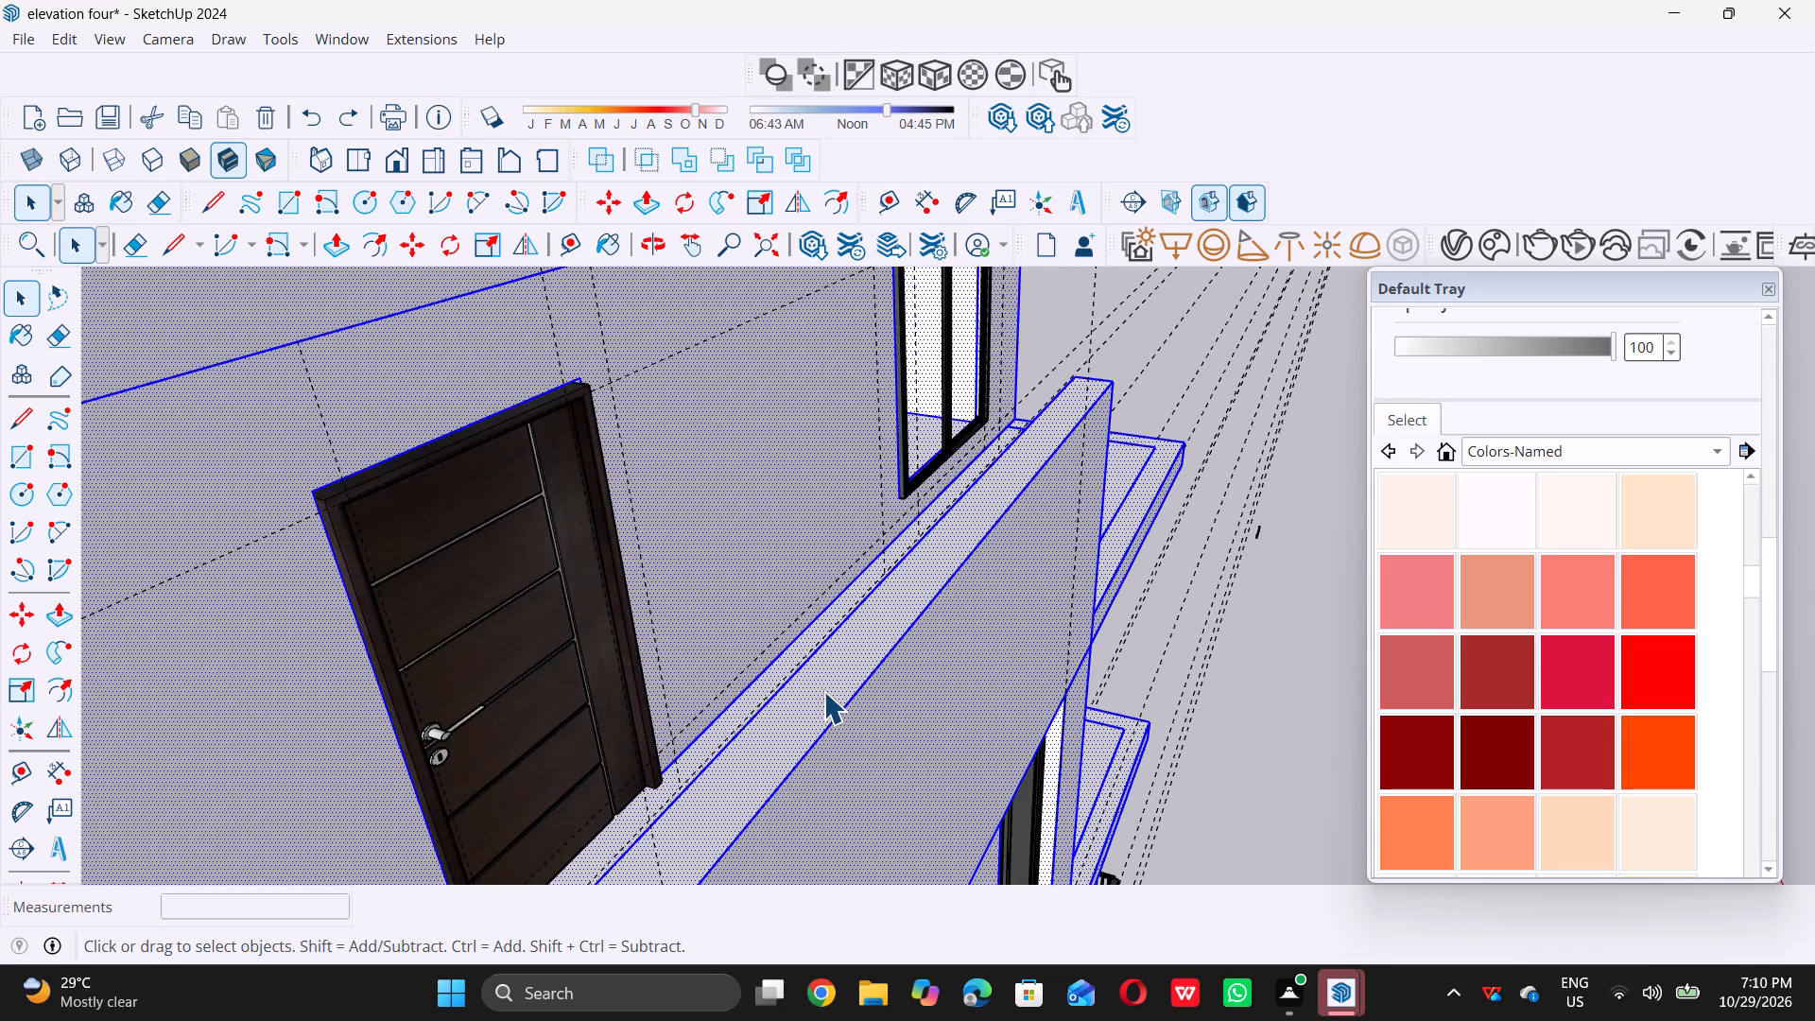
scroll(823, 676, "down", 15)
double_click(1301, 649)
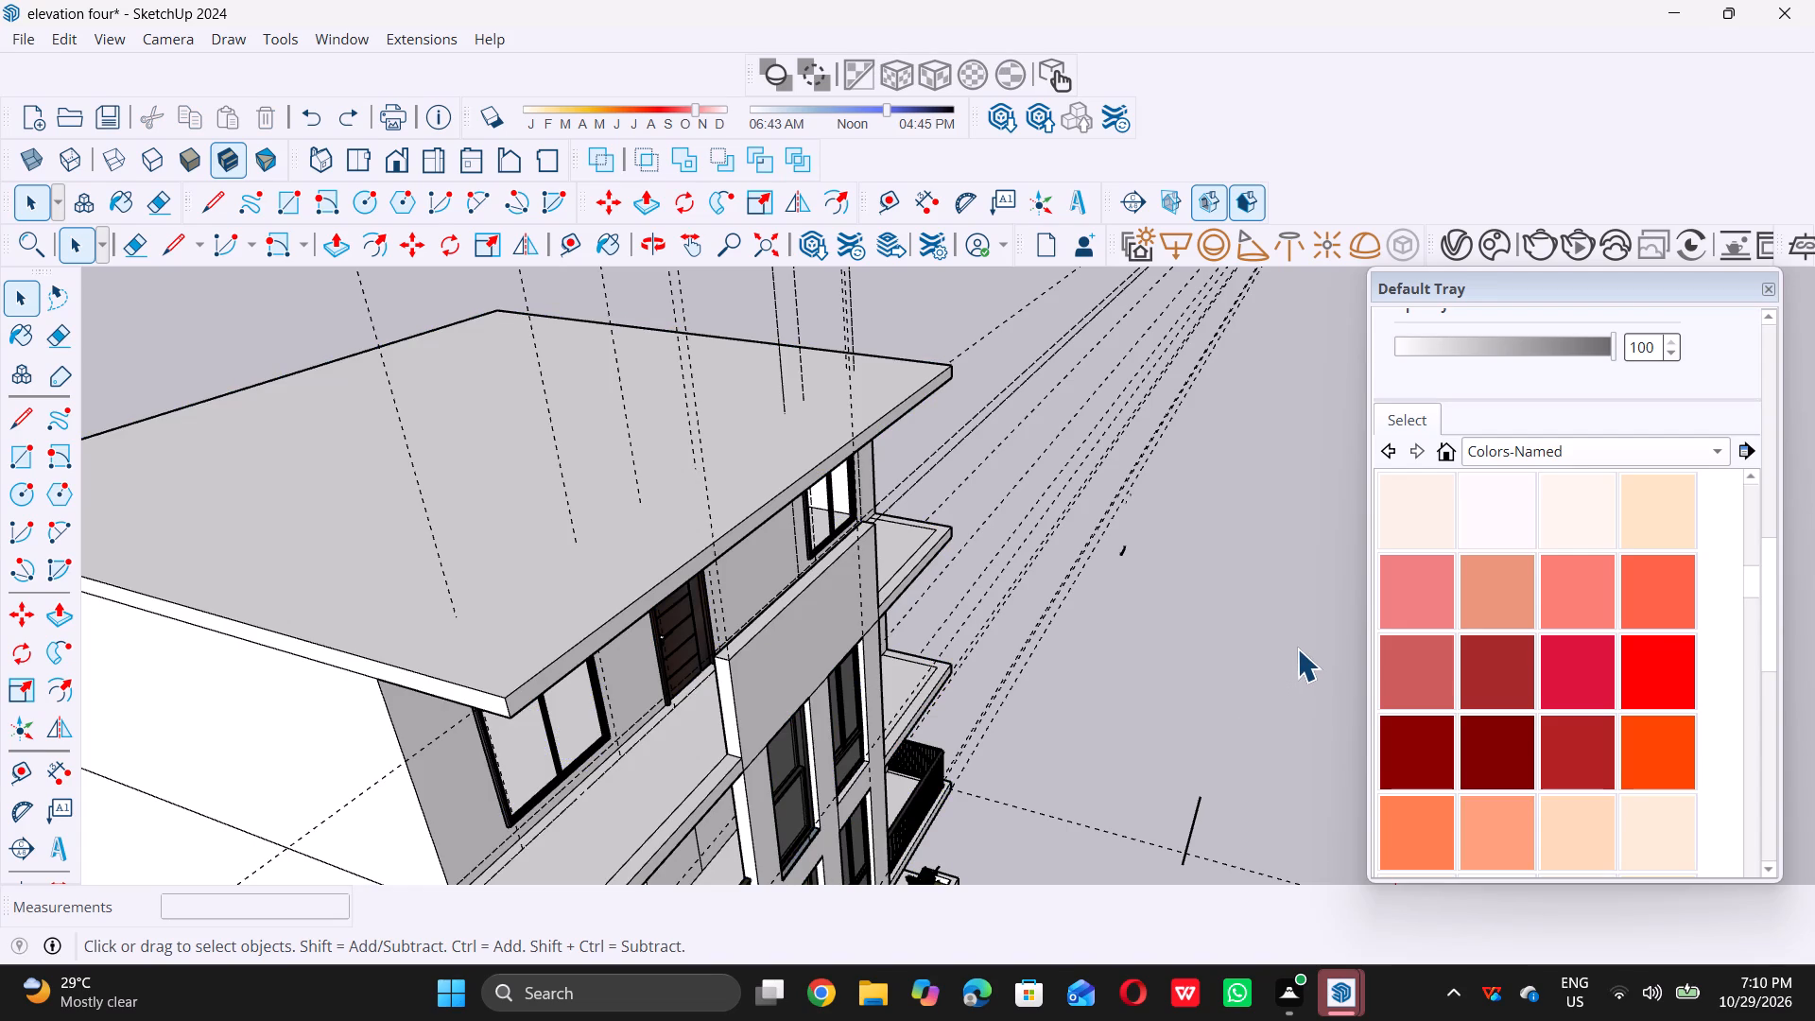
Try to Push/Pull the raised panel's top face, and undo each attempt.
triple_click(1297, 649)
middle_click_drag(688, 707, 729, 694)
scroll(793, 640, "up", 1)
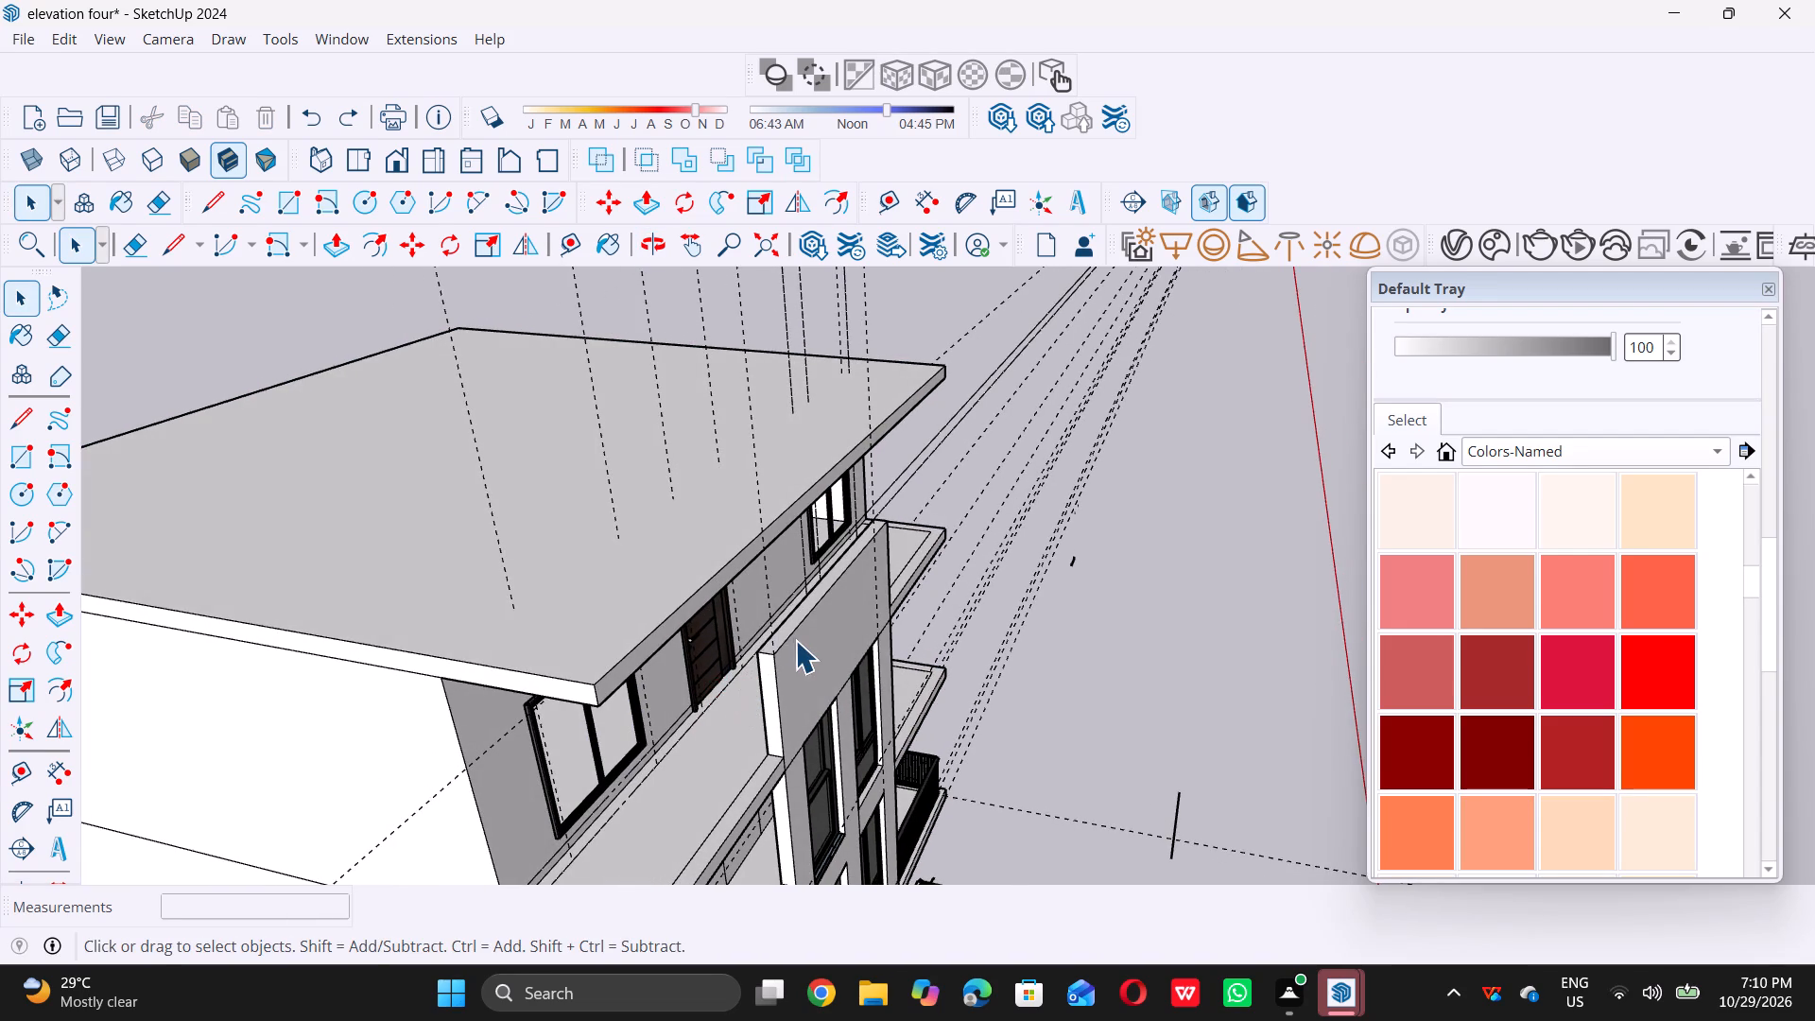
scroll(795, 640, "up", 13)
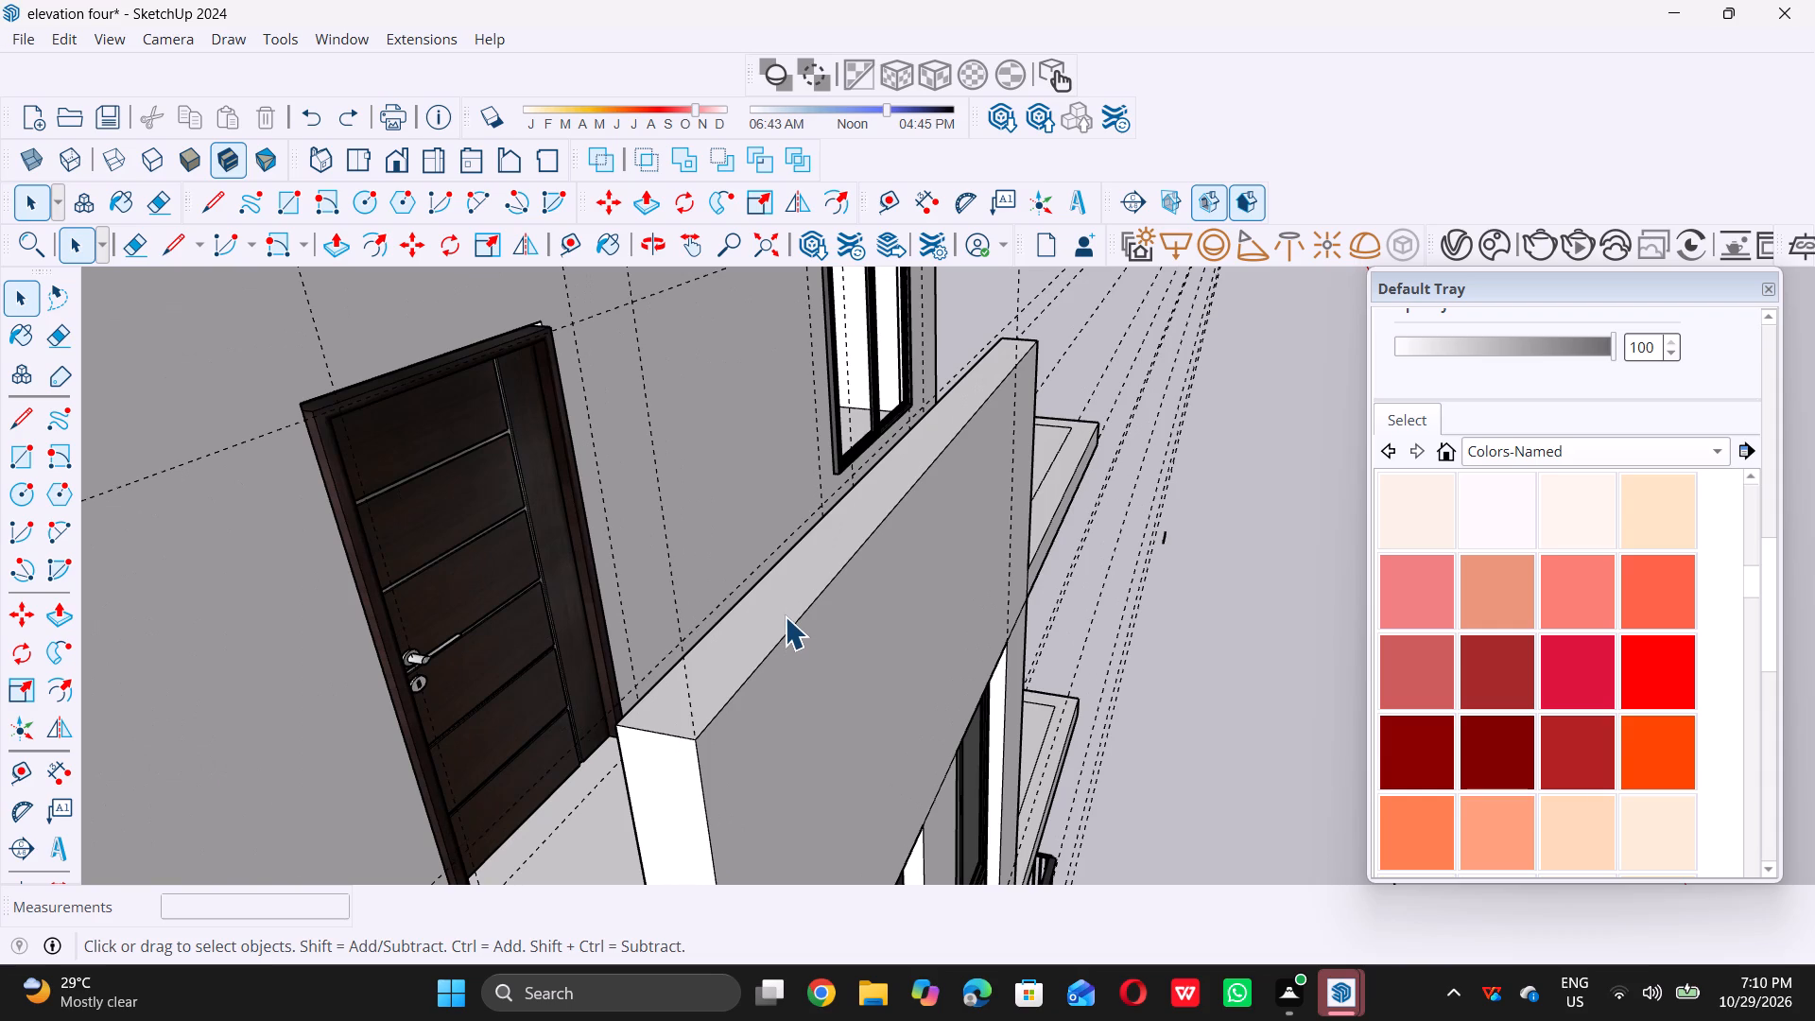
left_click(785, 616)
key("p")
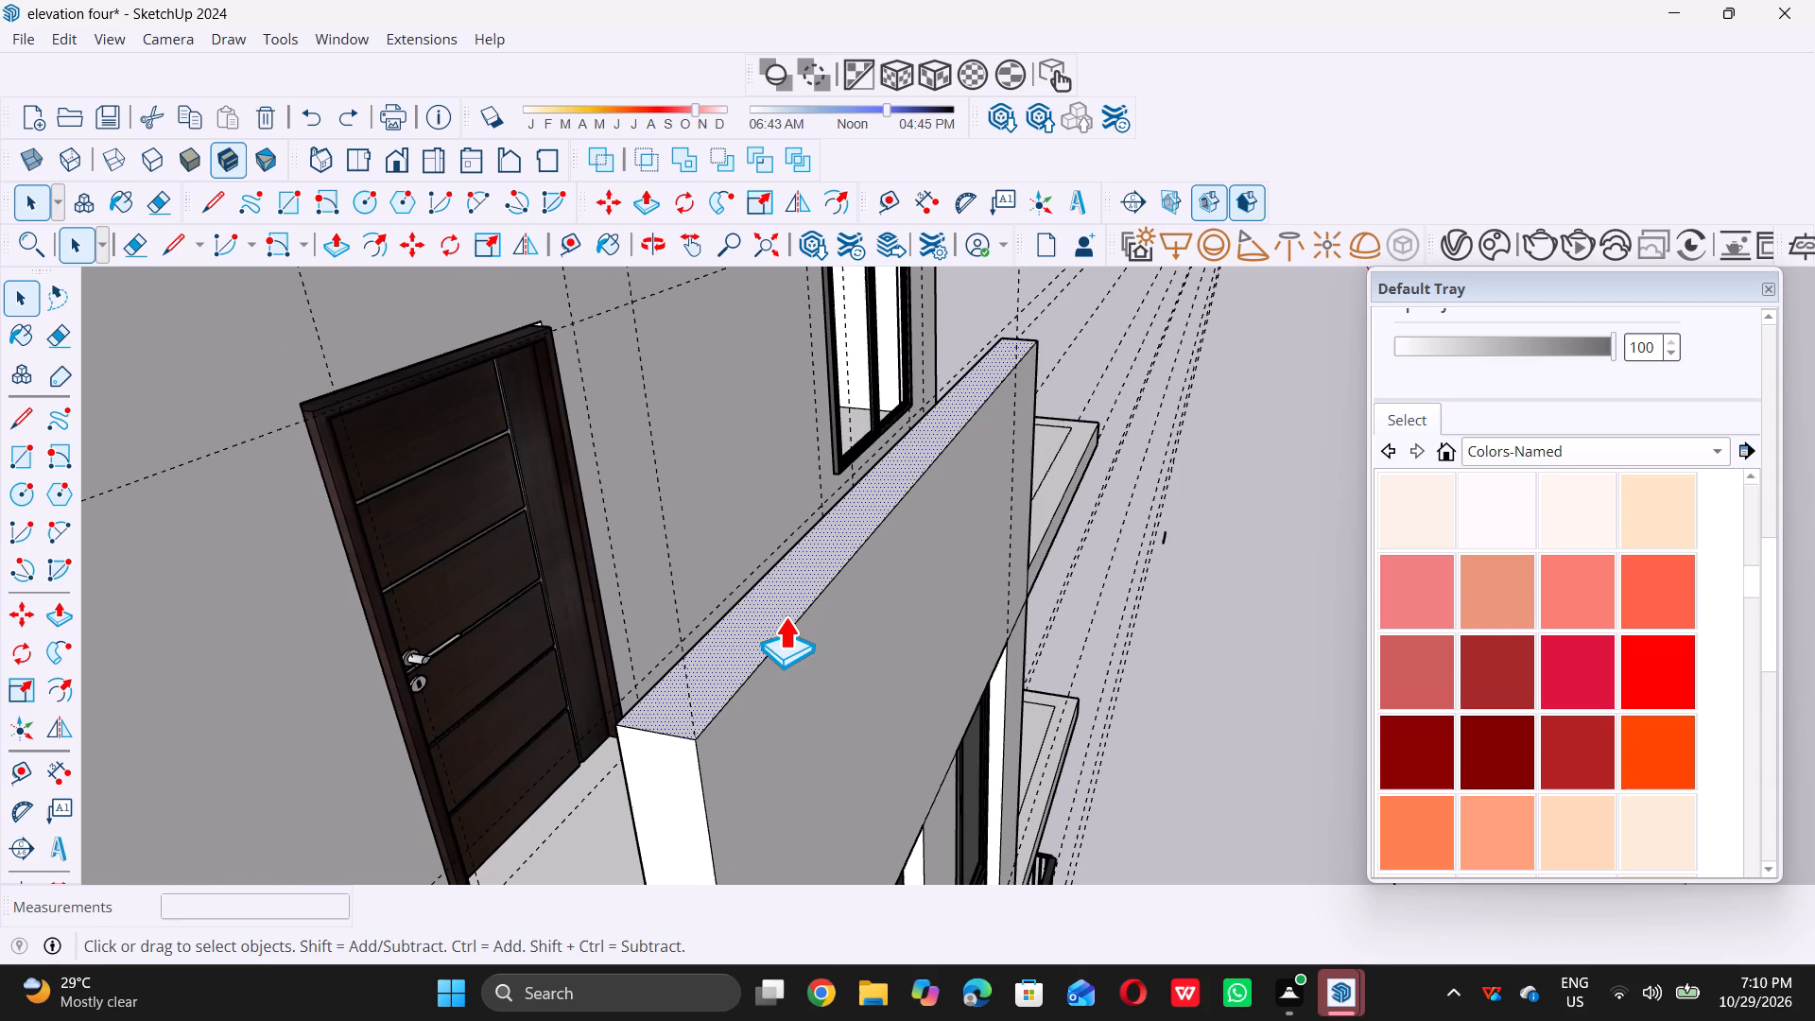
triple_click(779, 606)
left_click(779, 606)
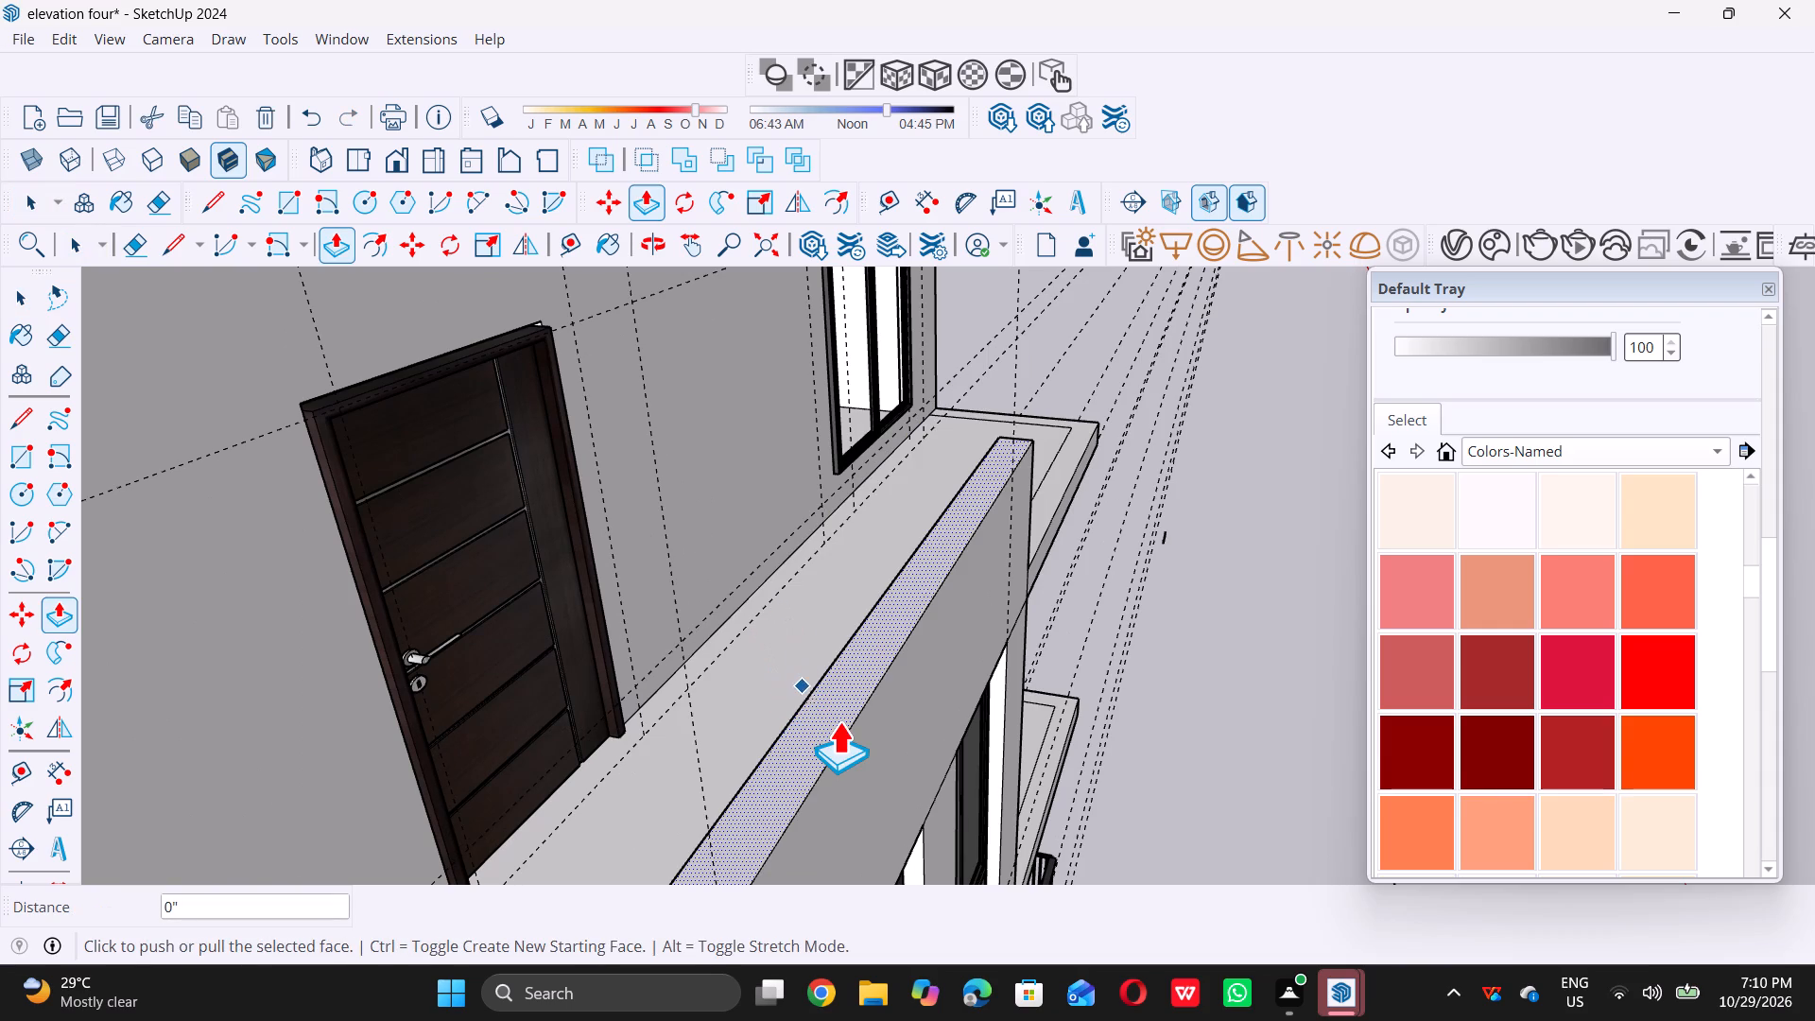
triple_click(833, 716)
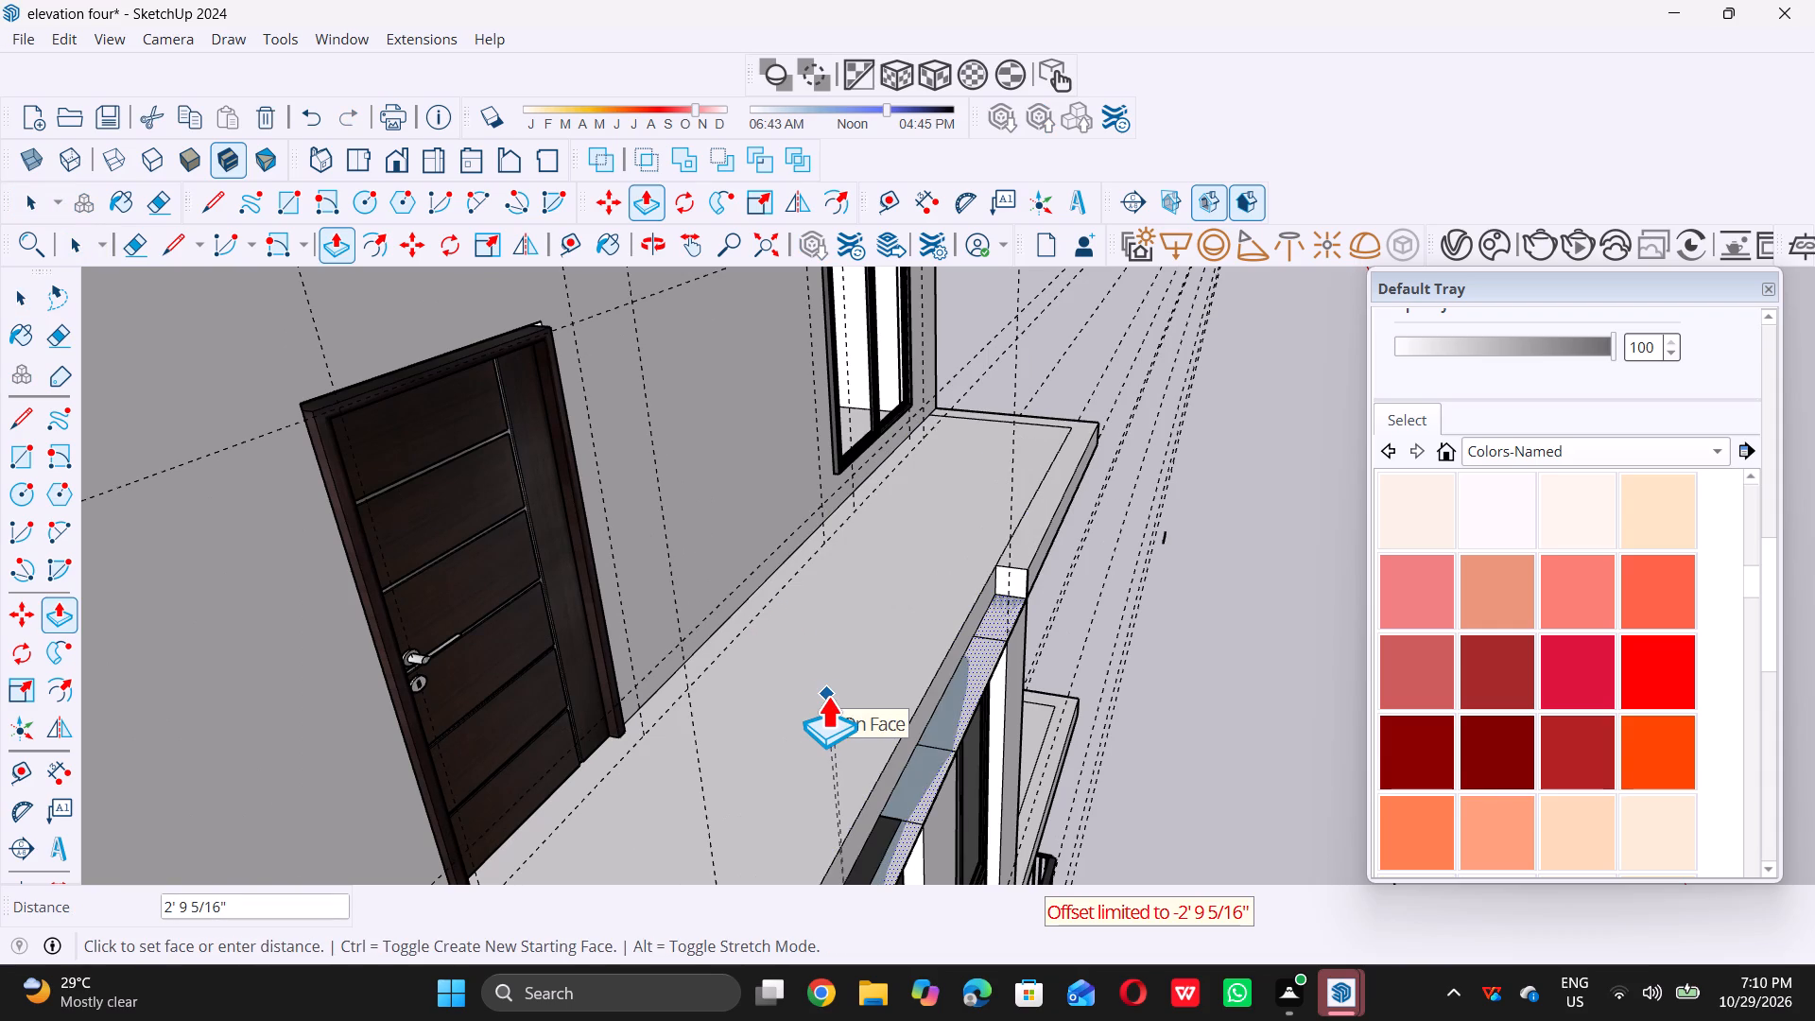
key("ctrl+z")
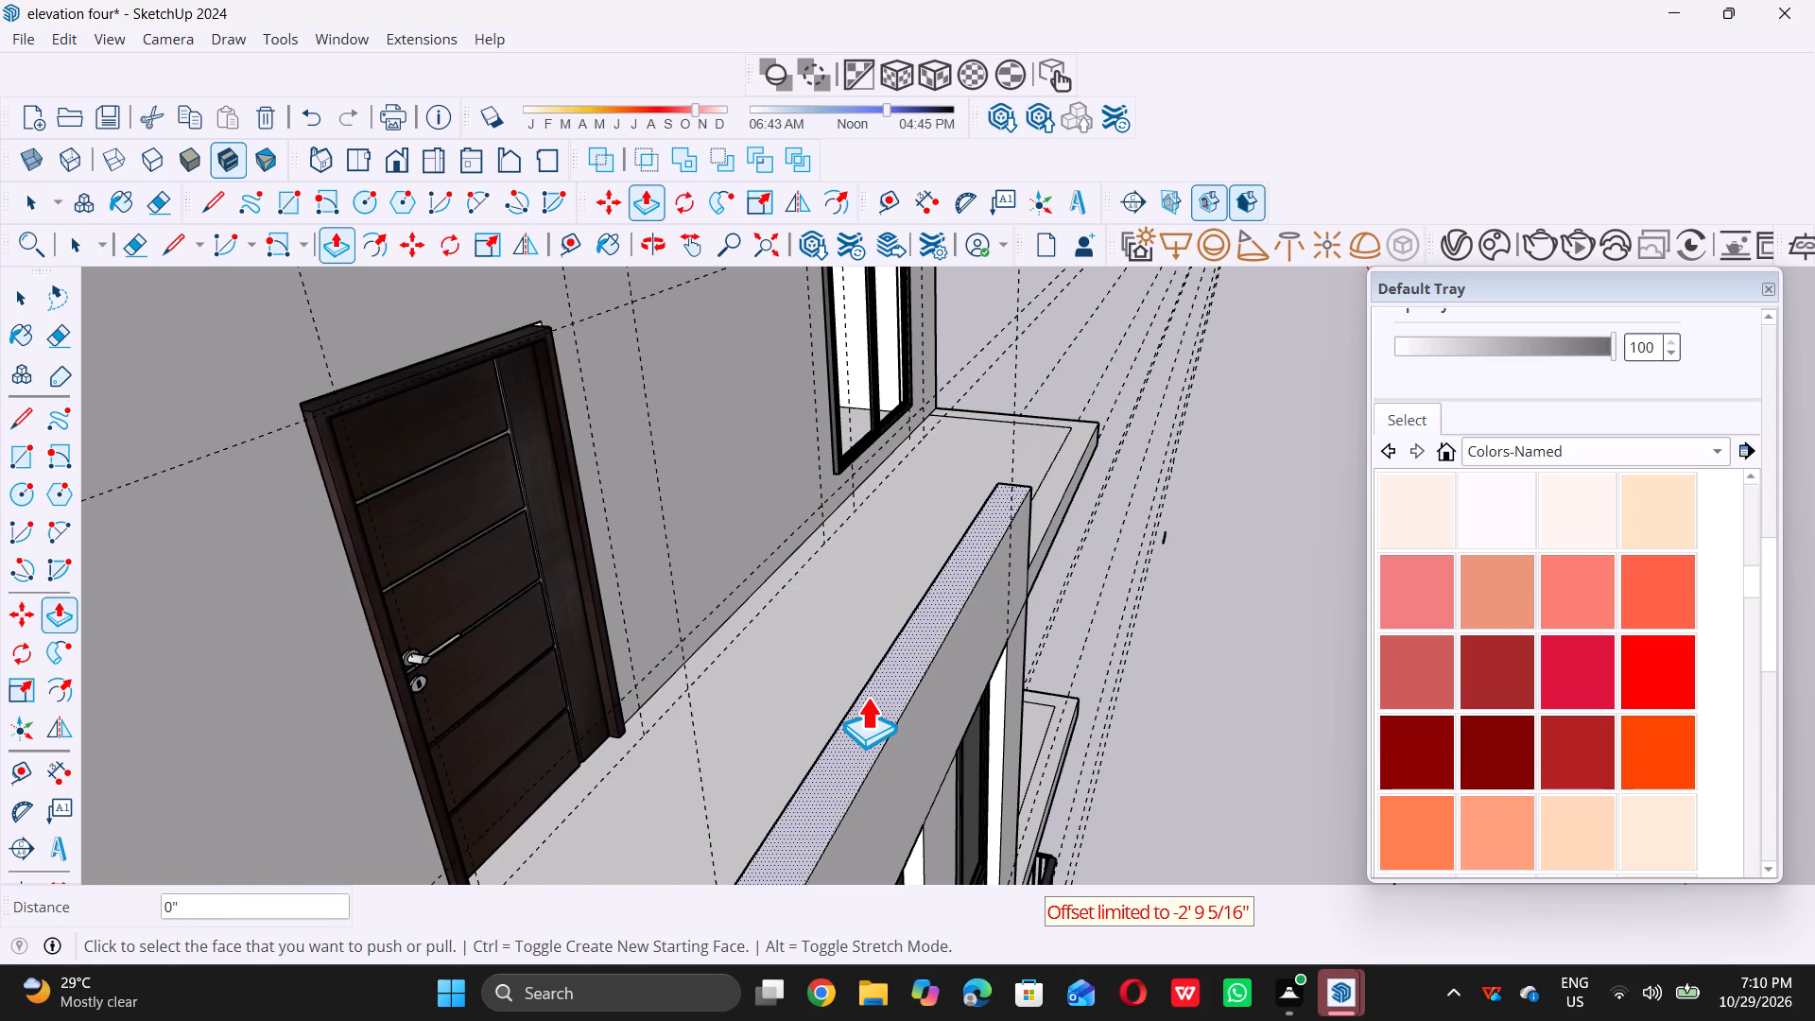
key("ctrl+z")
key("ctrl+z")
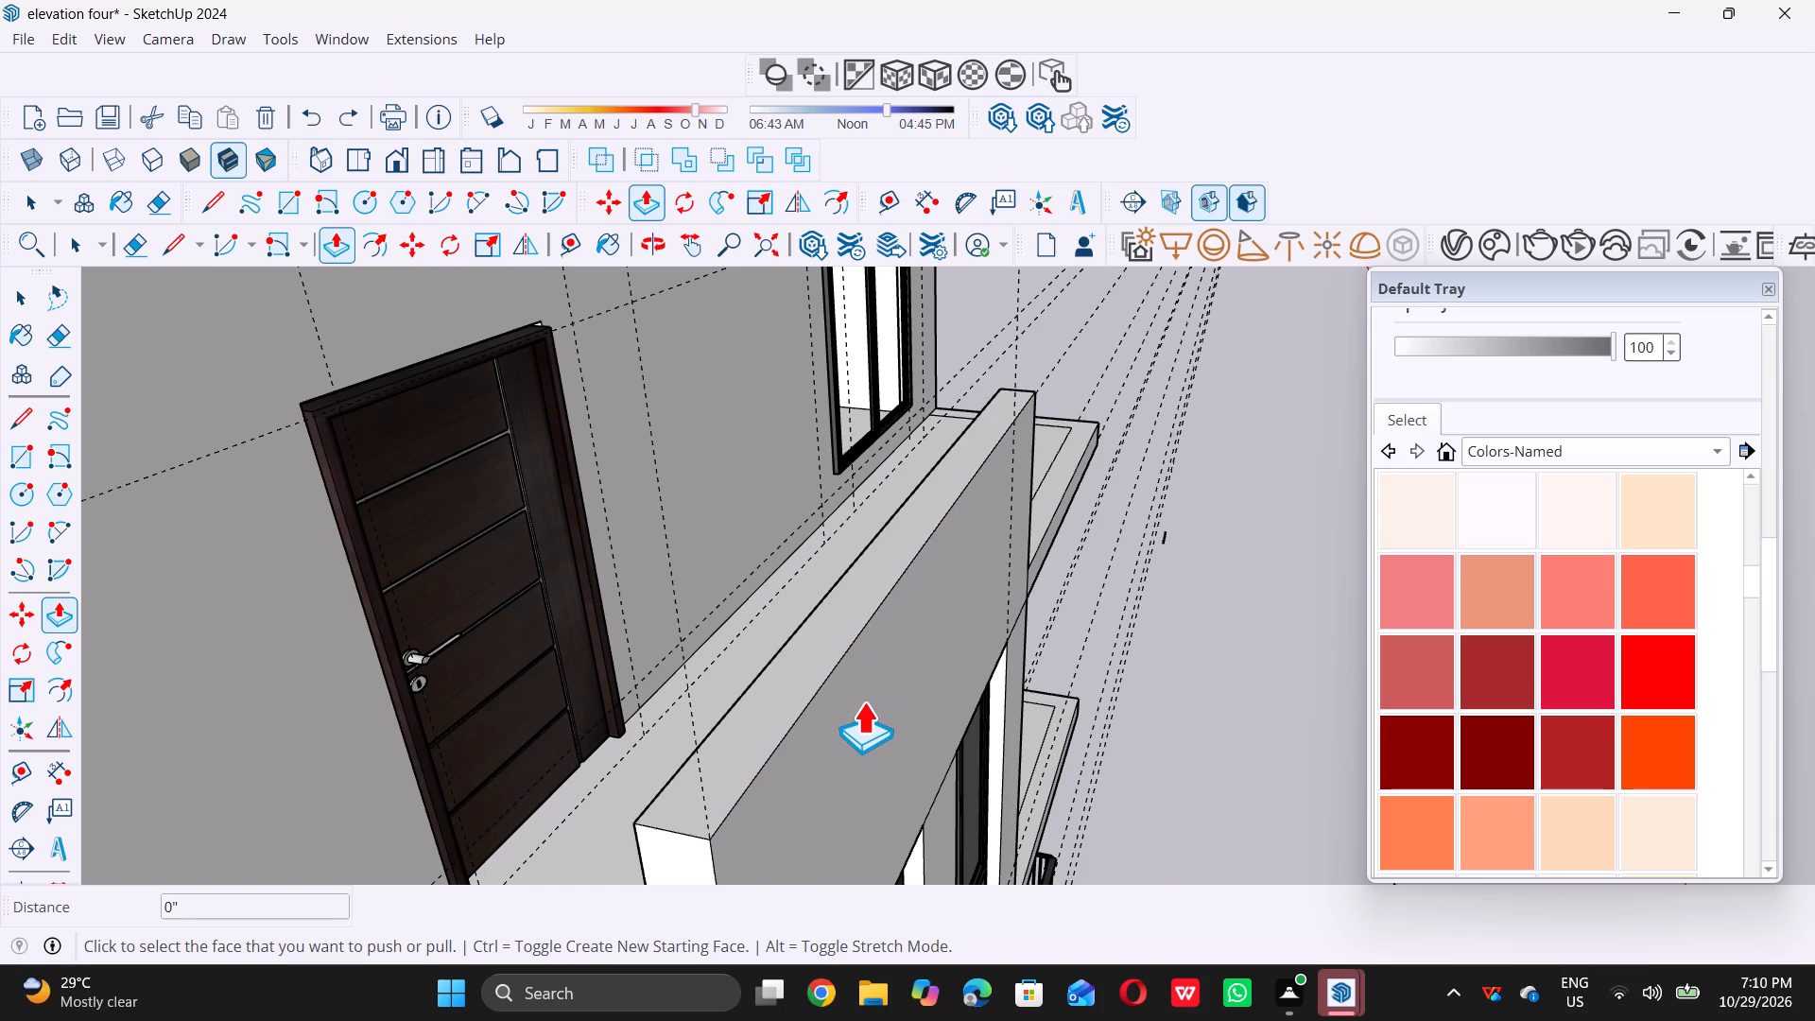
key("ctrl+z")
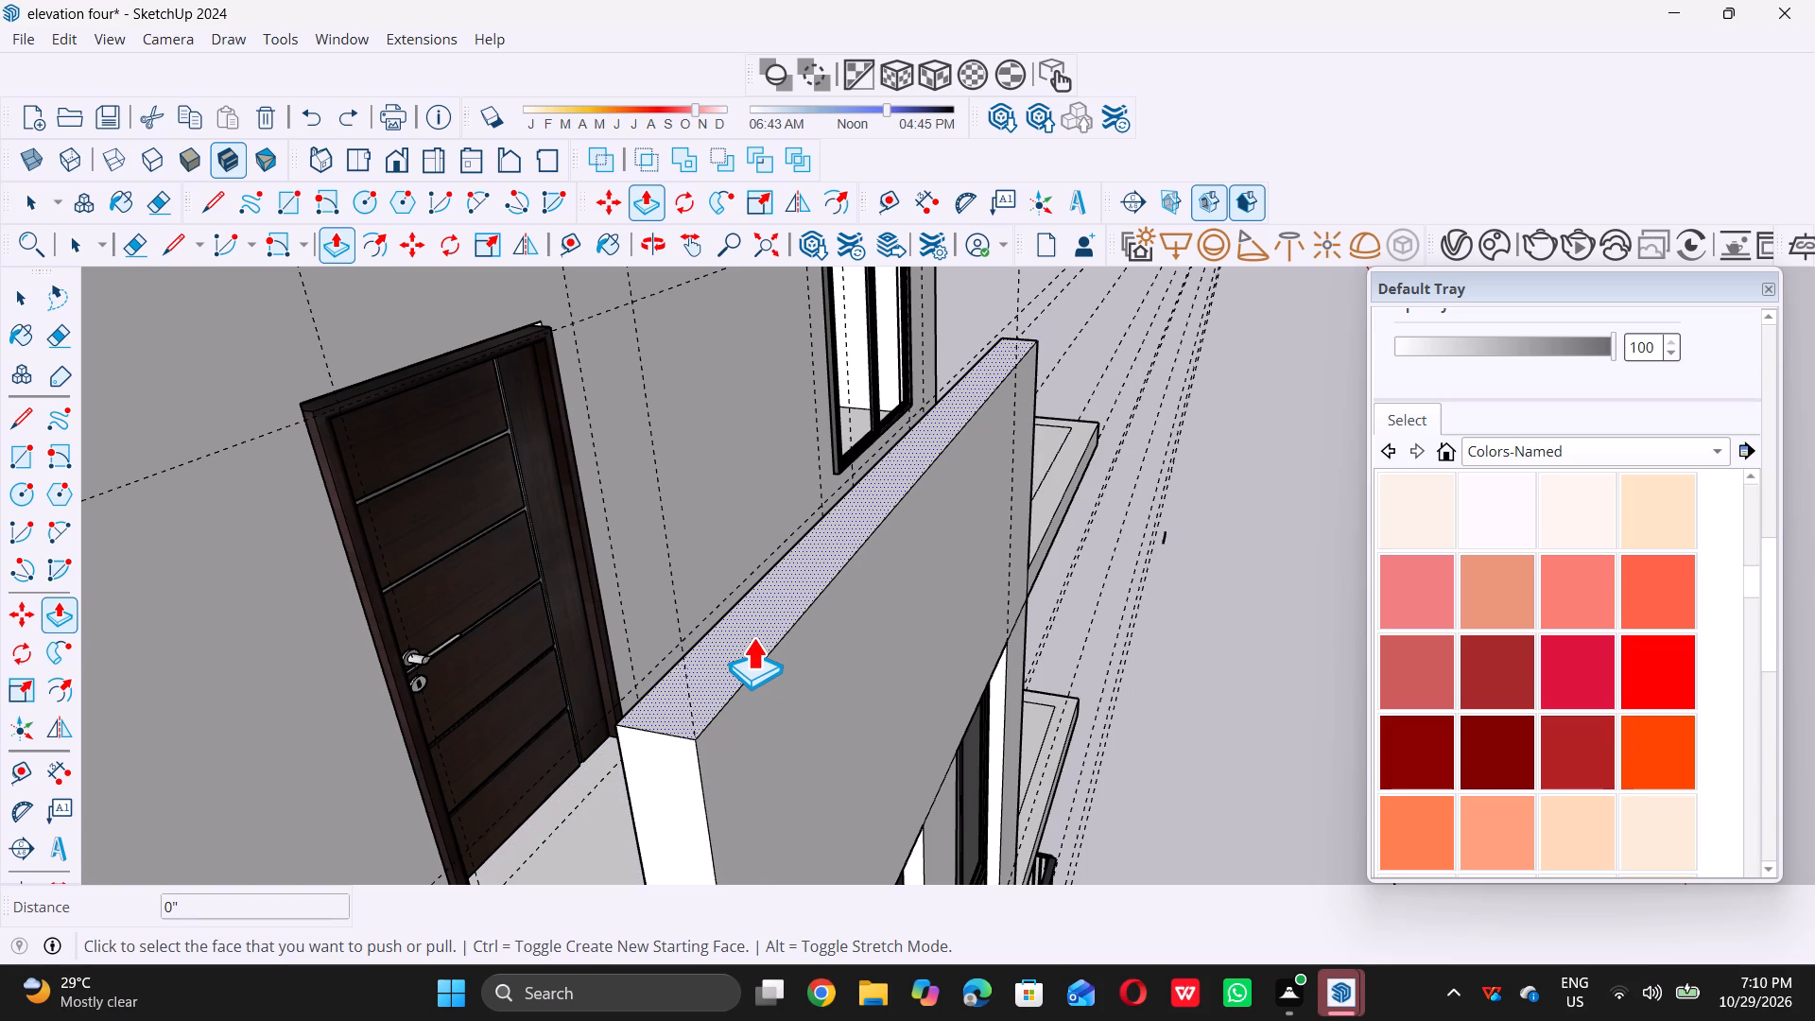
Retry Push/Pull on the raised panel's top face, undoing the attempts together with the earlier changes to the top-storey front wall.
double_click(752, 637)
key("ctrl+z")
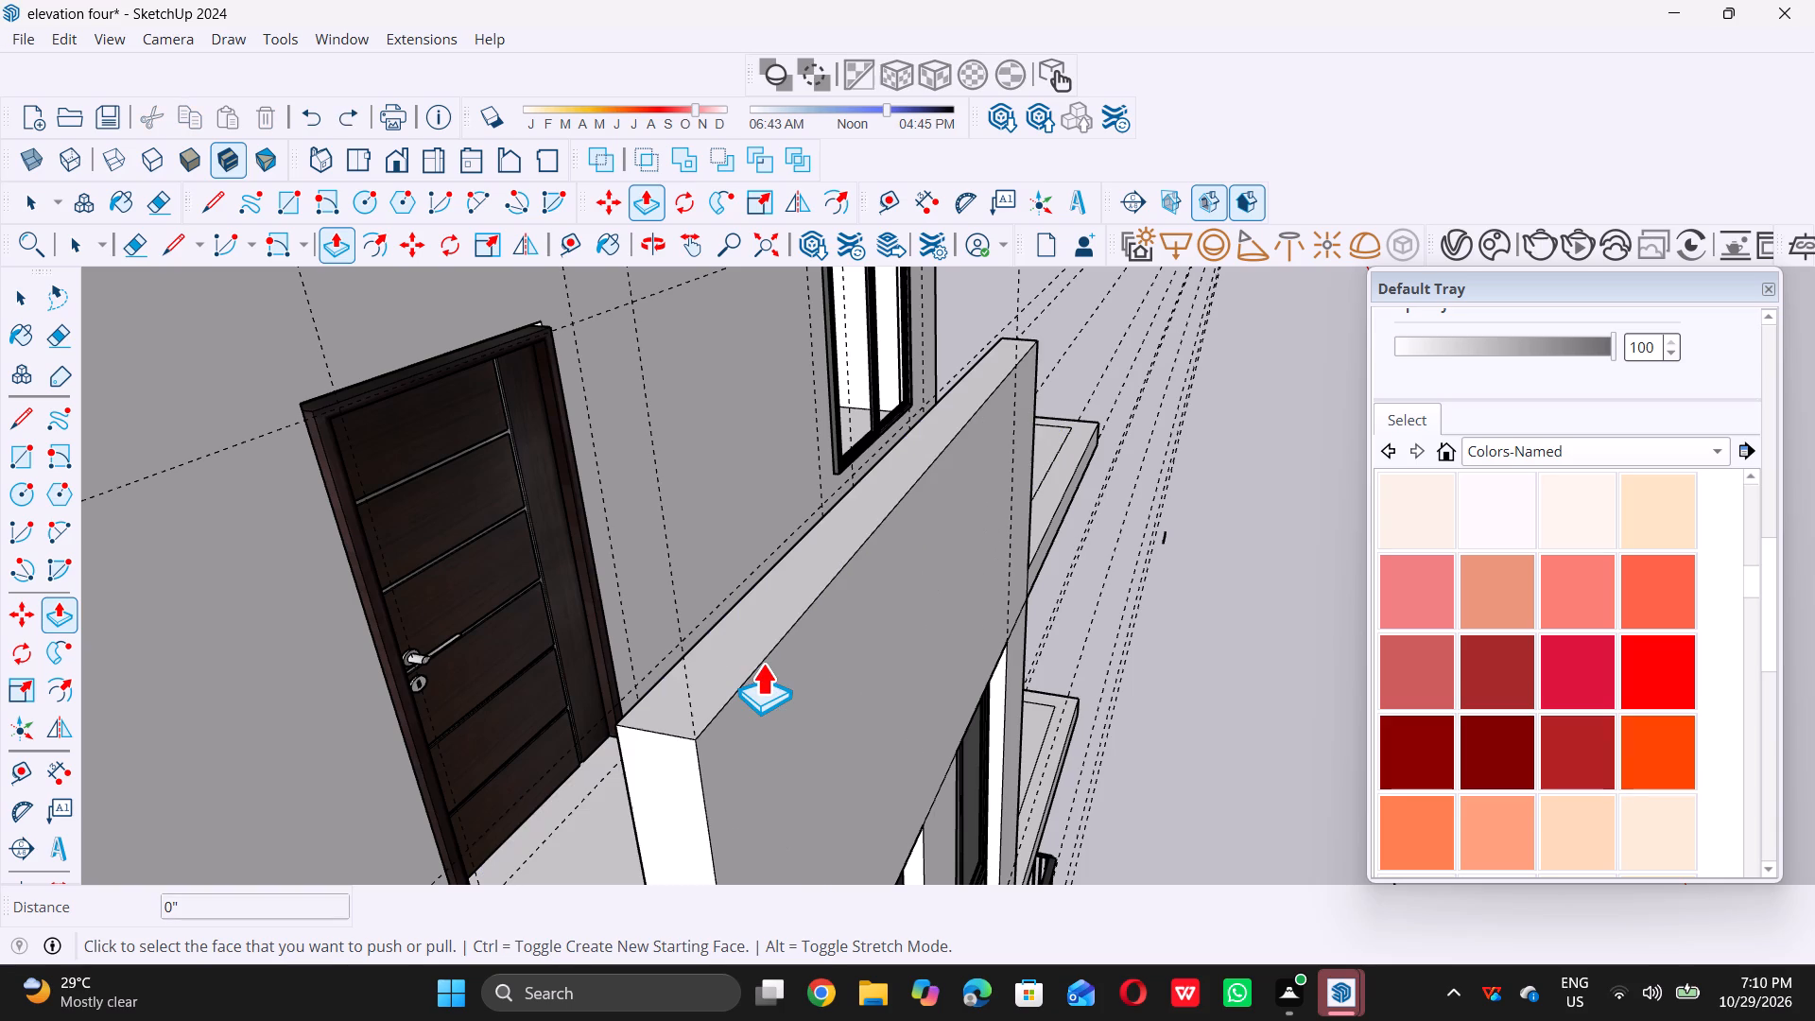
key("ctrl+z")
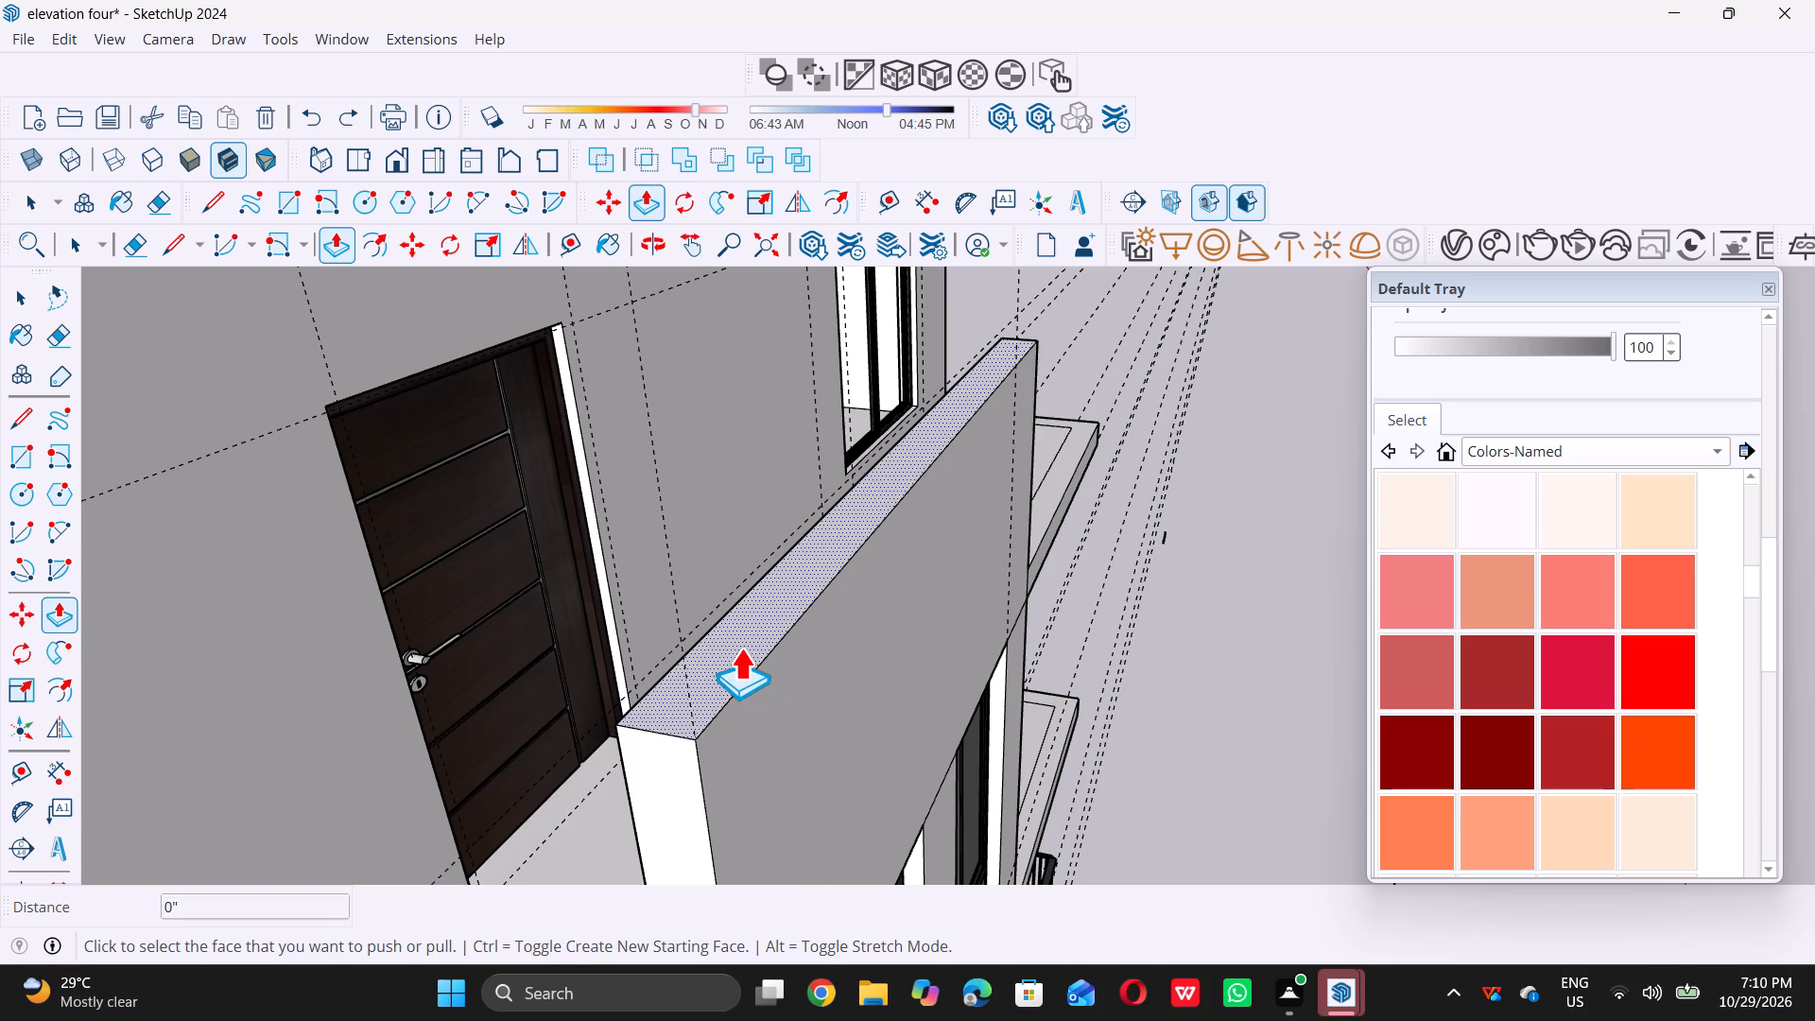
scroll(790, 644, "down", 5)
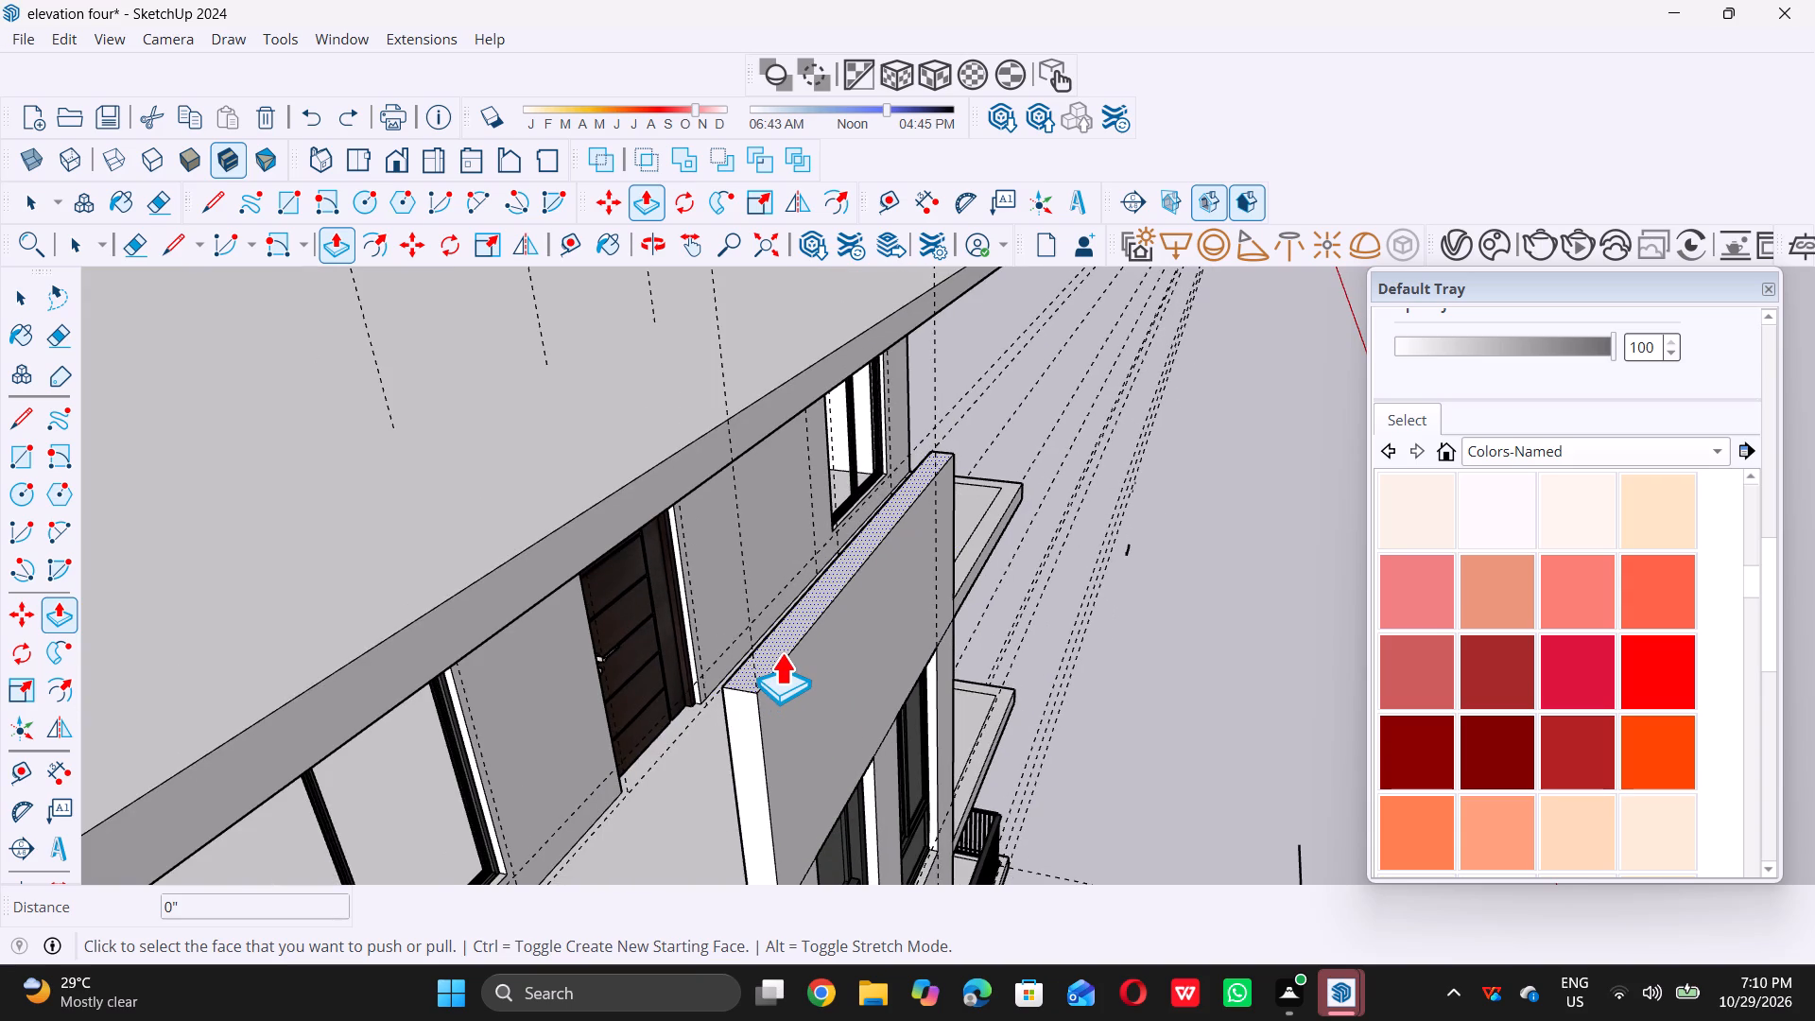
triple_click(781, 649)
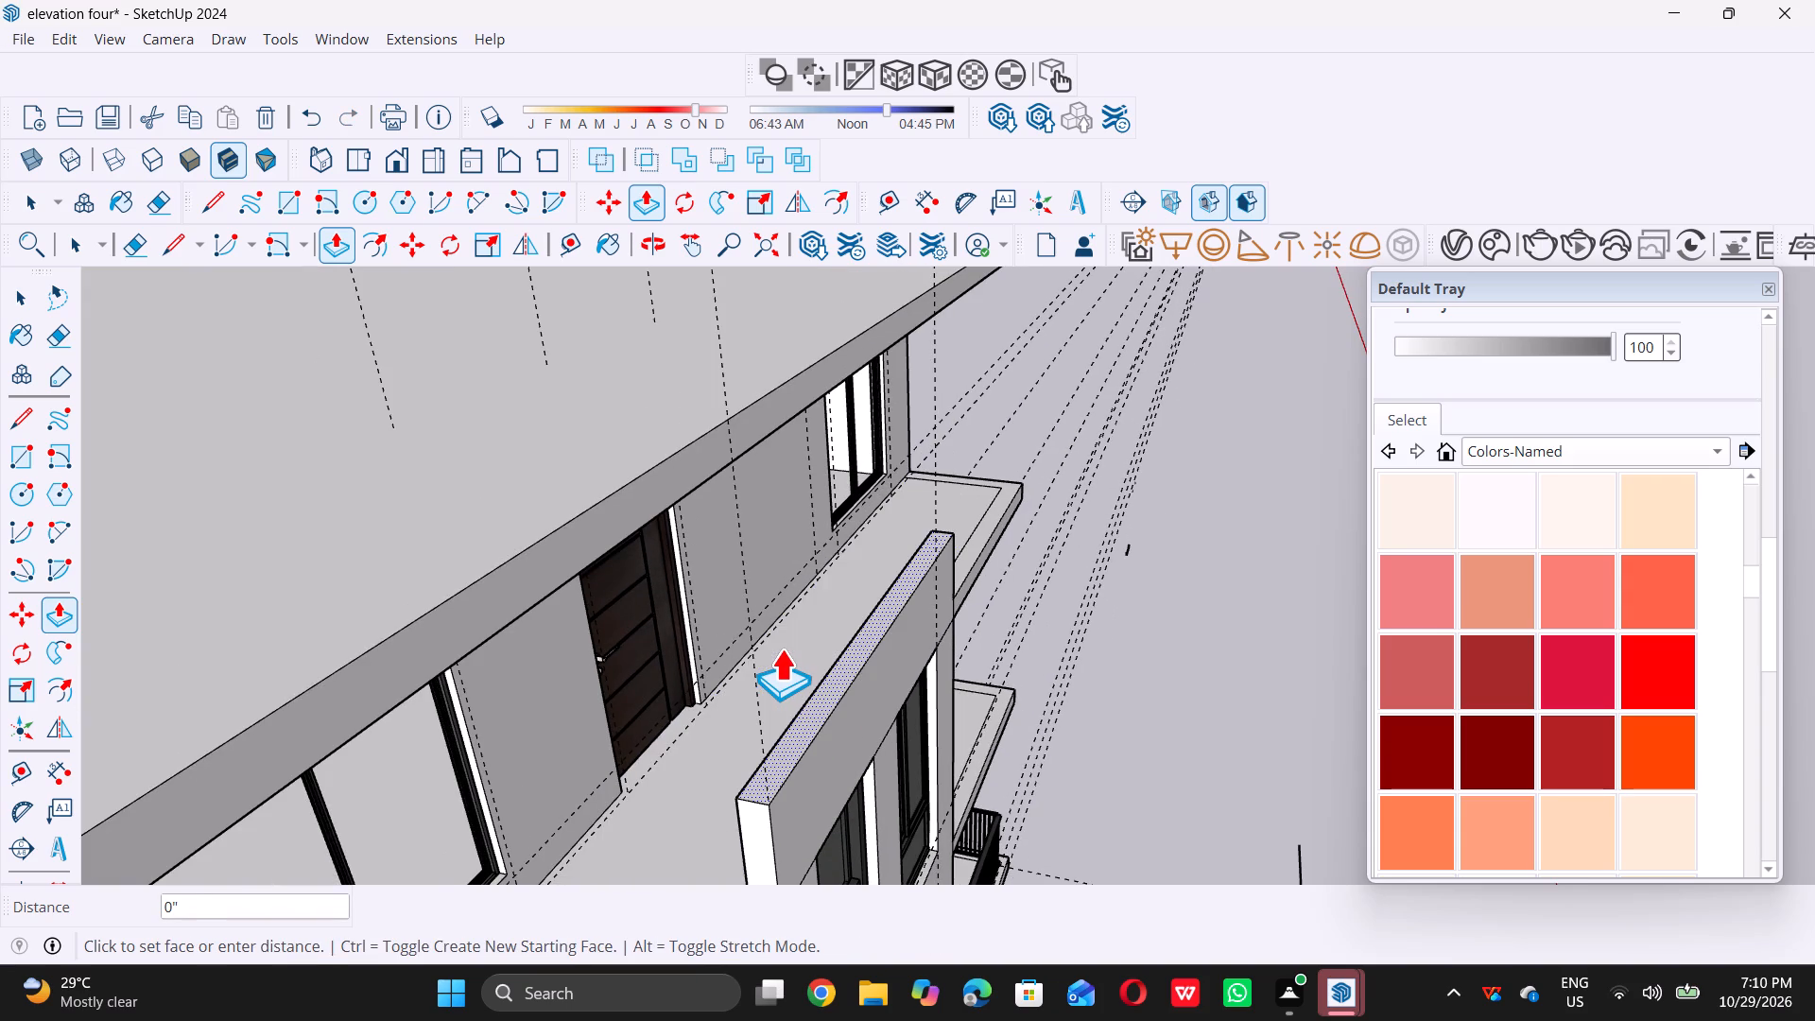
key("ctrl+z")
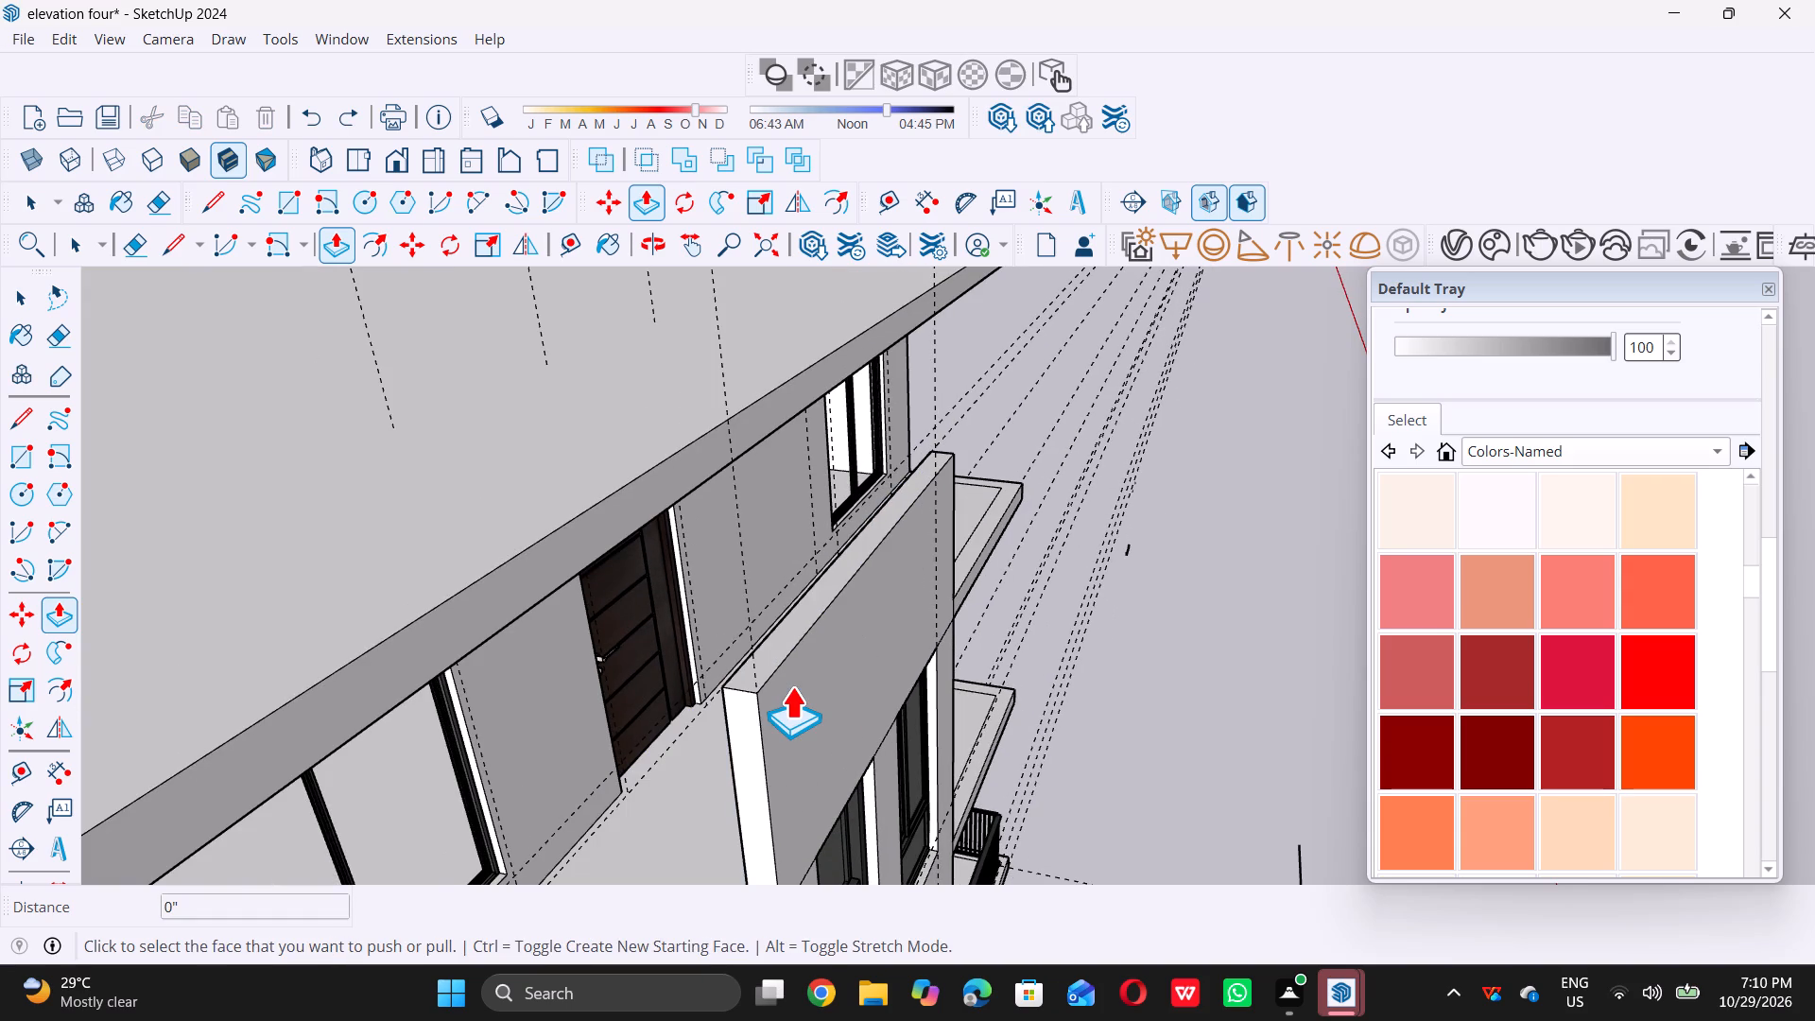
key("ctrl+z")
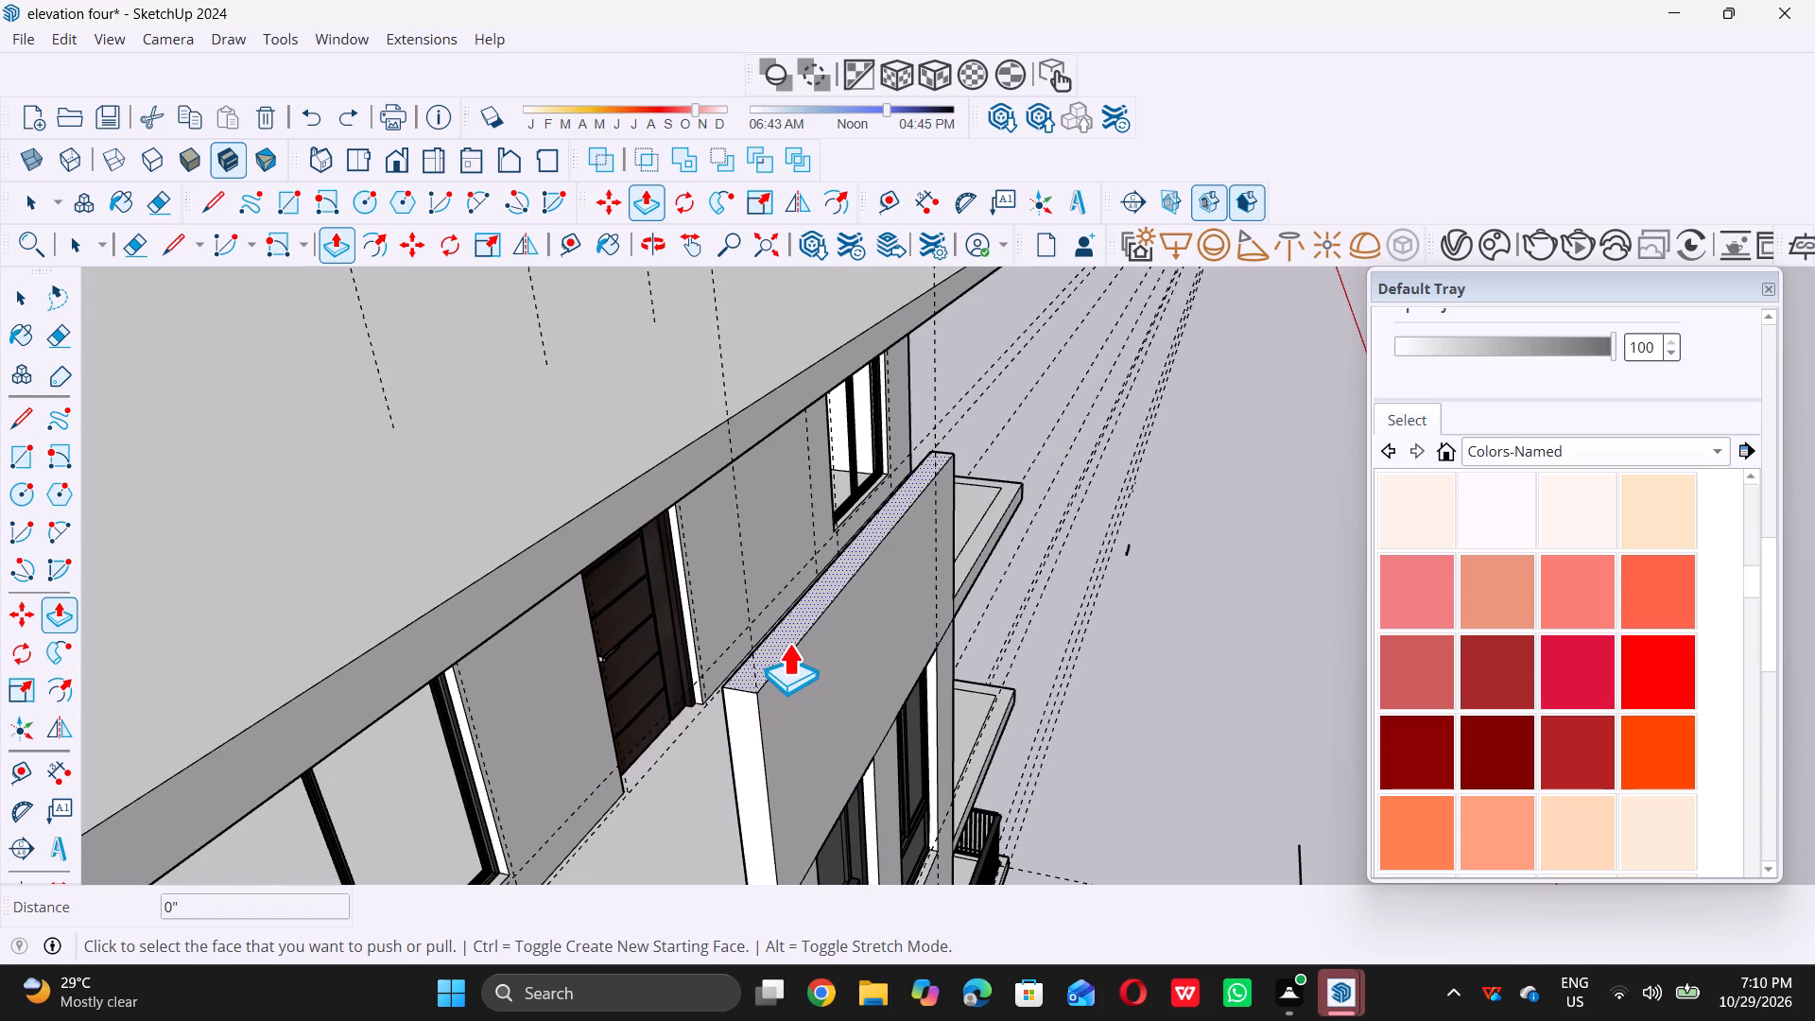
Push/Pull the raised panel's top face up about 4' 9" to meet the overhanging roof slab, and leave the tool.
left_click(788, 643)
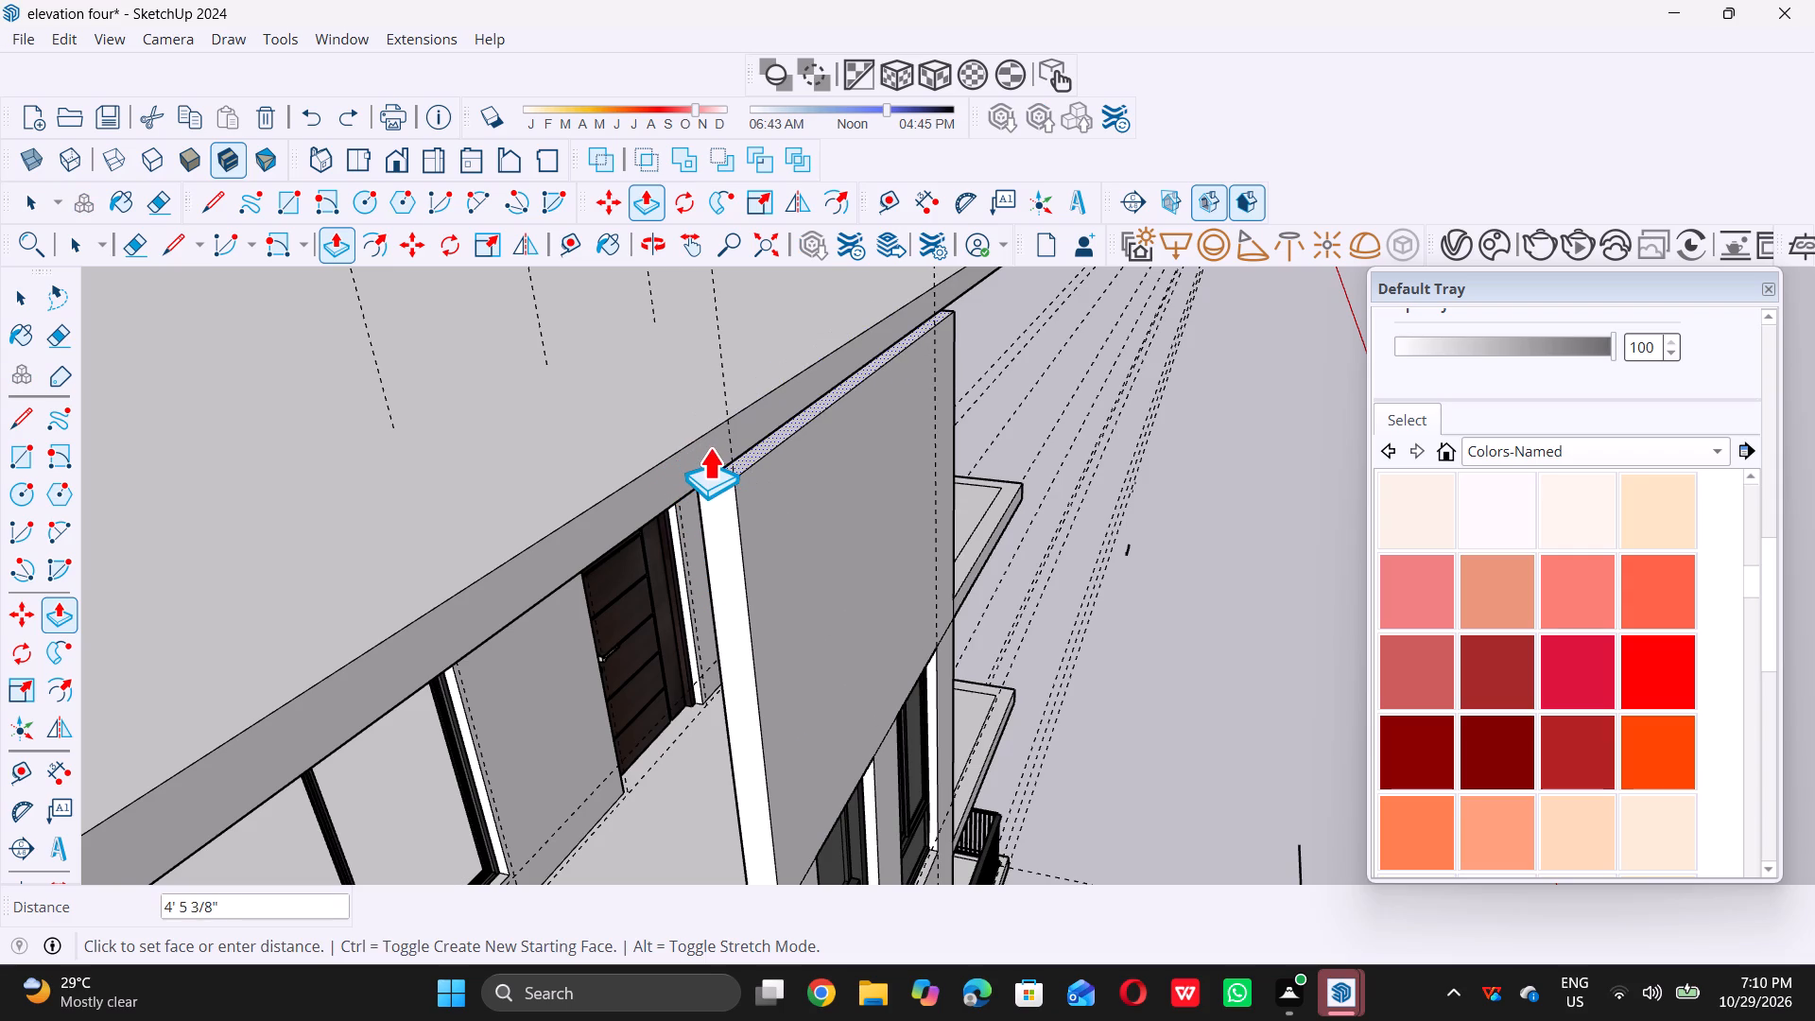
scroll(722, 447, "up", 11)
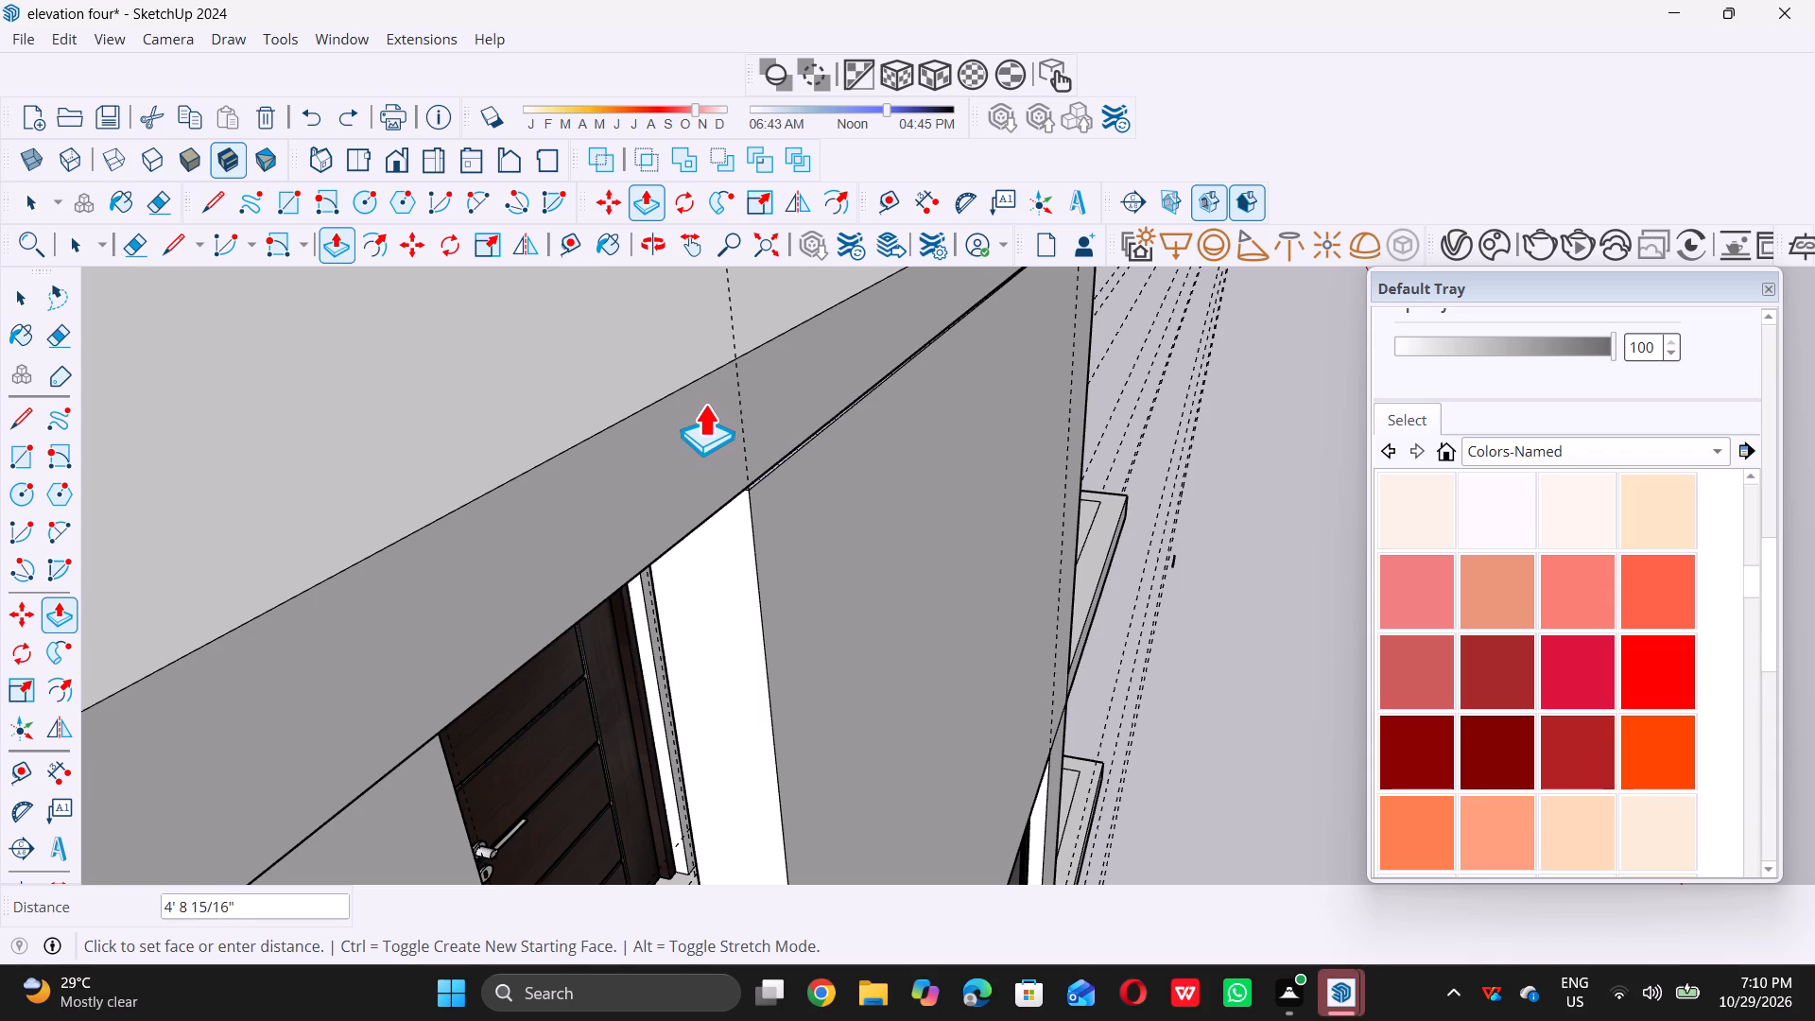
triple_click(703, 400)
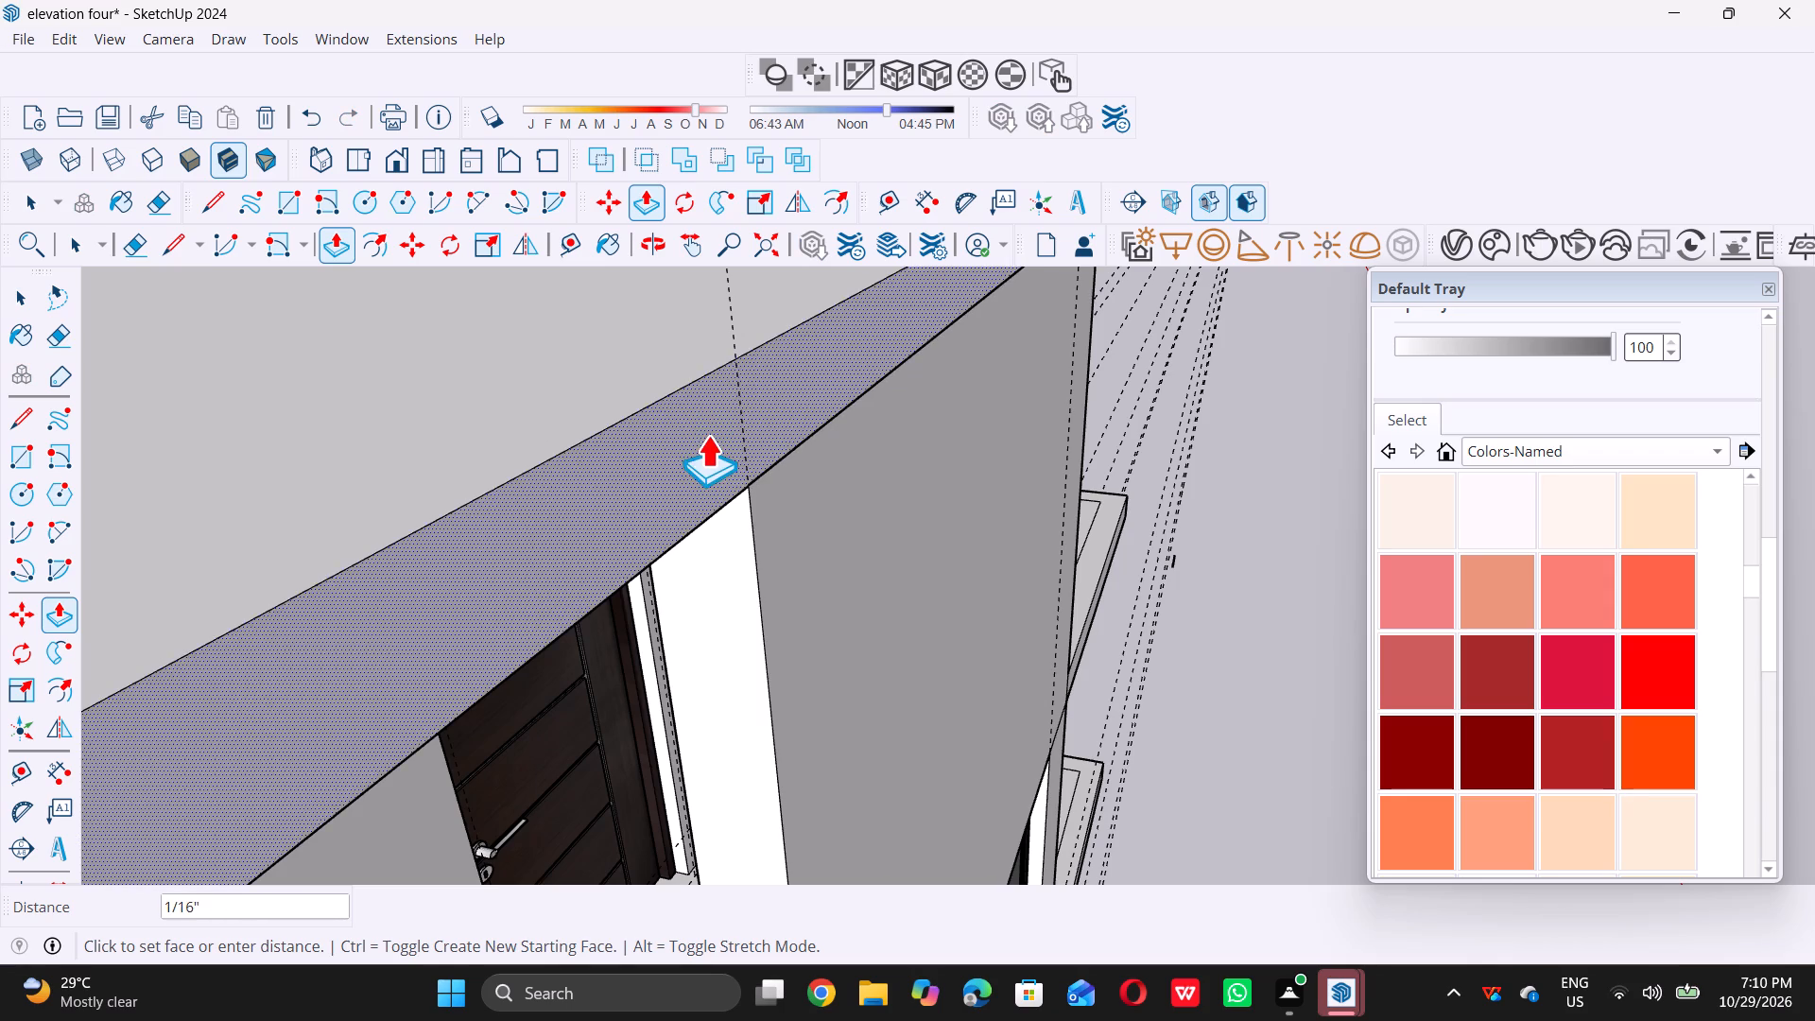
key("space")
Examine the joint between the raised panel's top corner and the front edge of the roof slab.
scroll(735, 561, "down", 11)
middle_click_drag(726, 580, 520, 470)
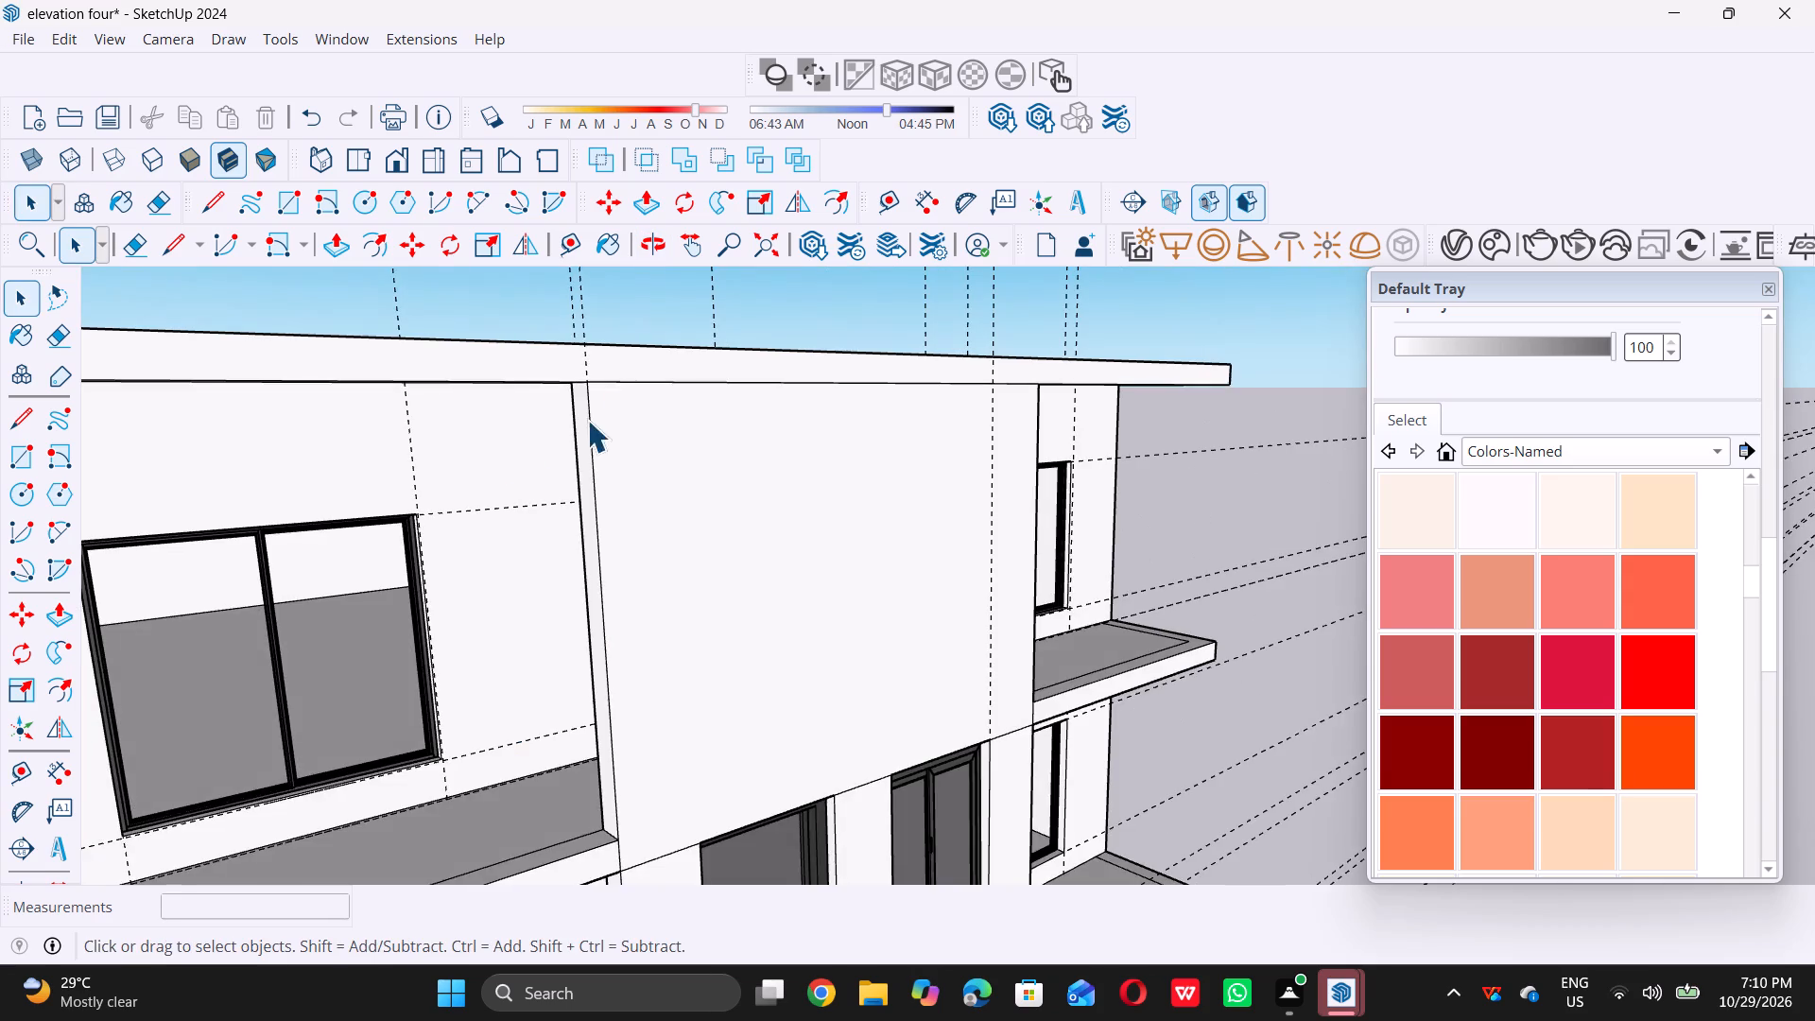
scroll(622, 383, "up", 18)
middle_click(583, 384)
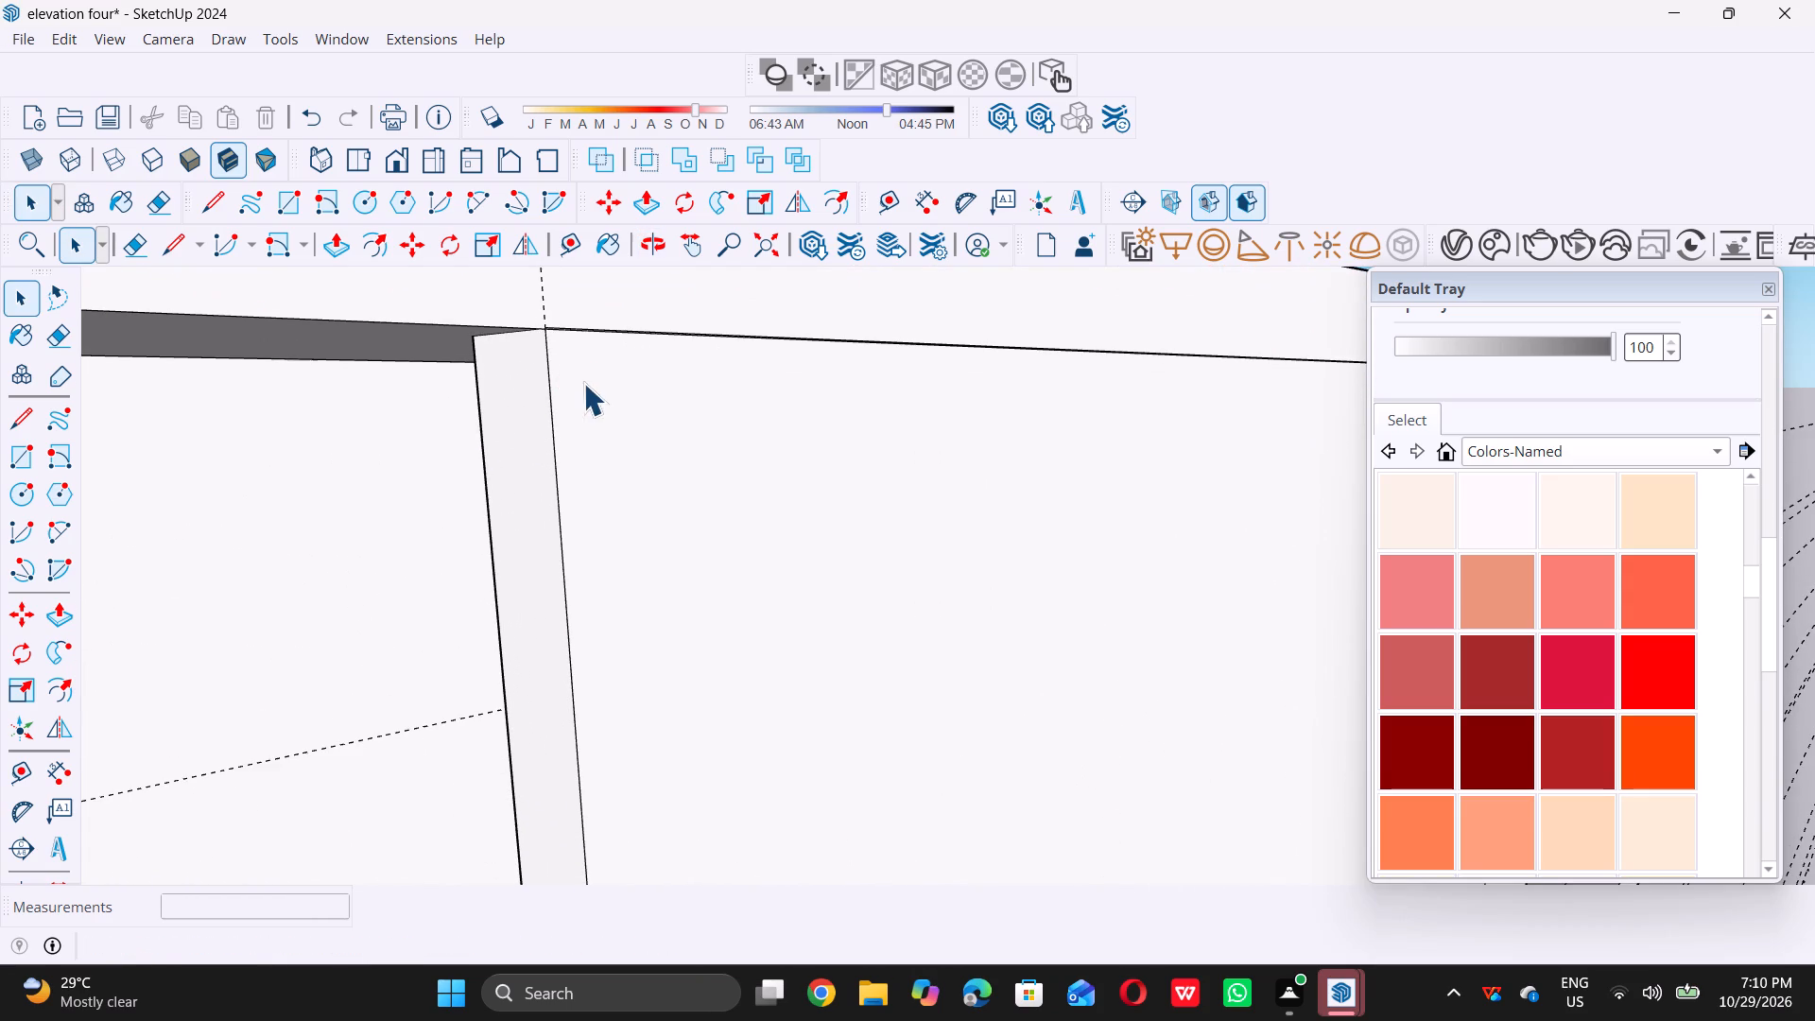
scroll(544, 320, "up", 17)
scroll(551, 336, "up", 4)
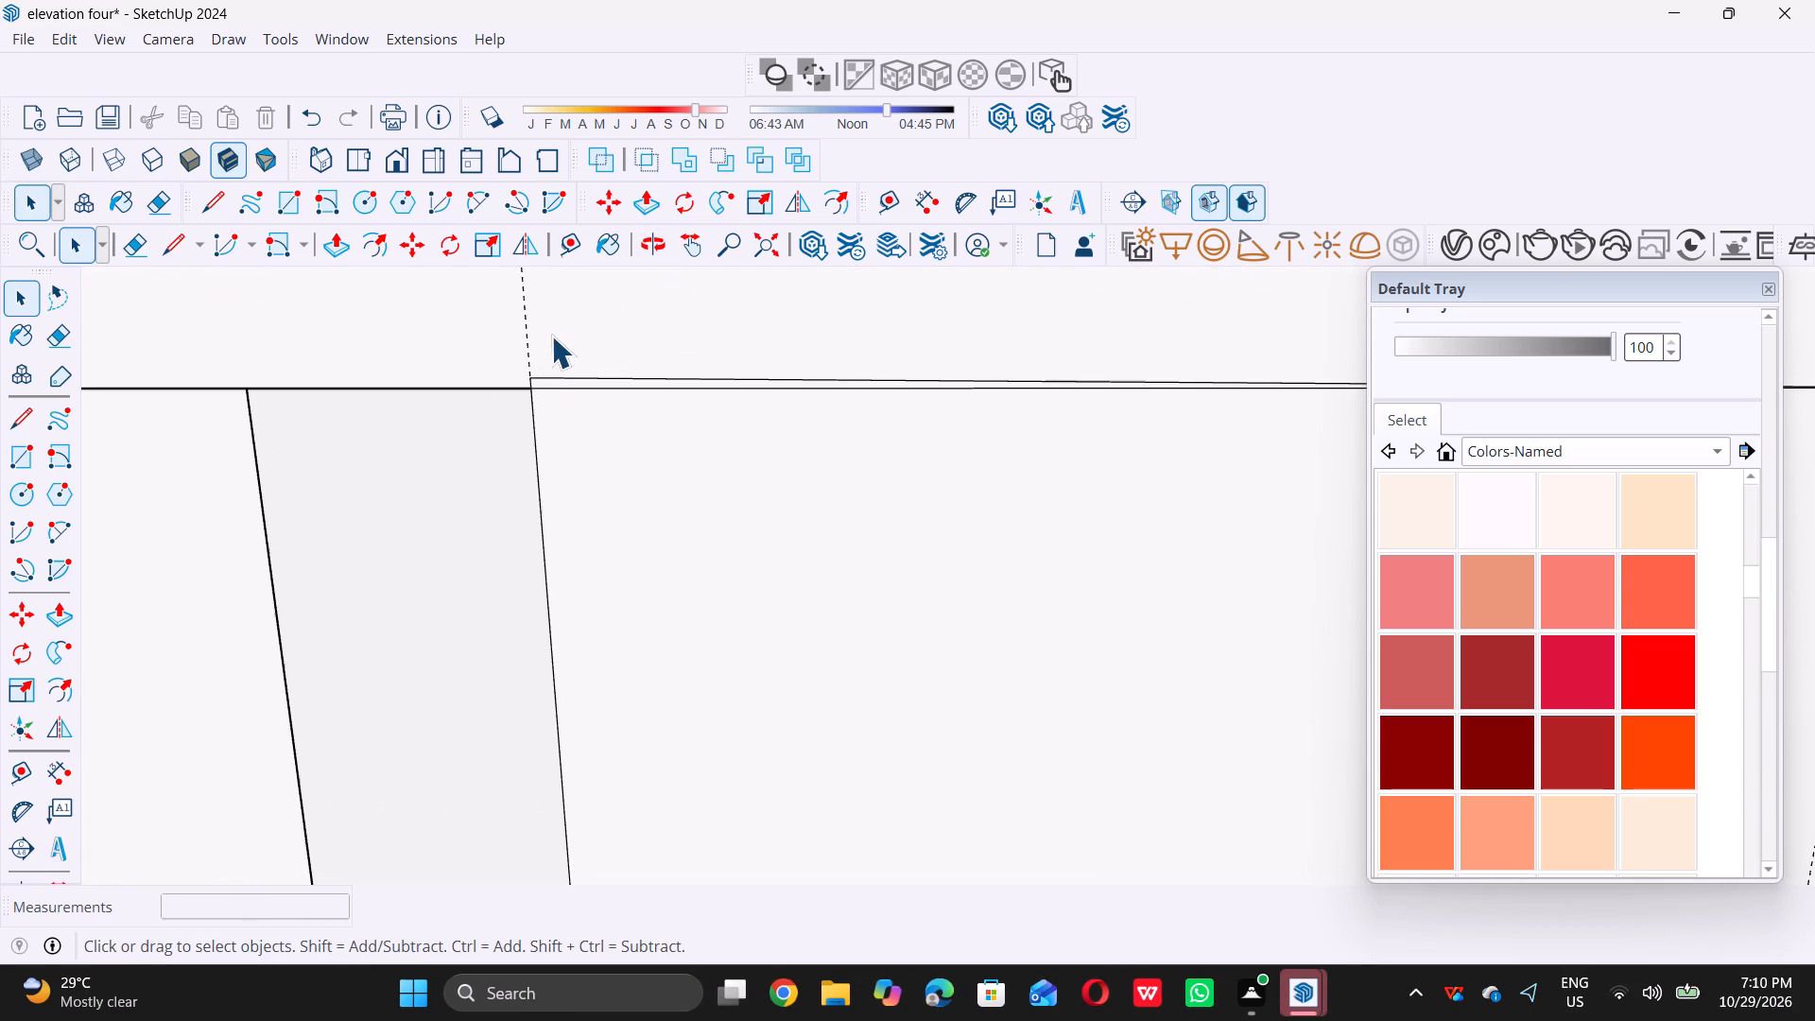
scroll(526, 360, "up", 1)
scroll(524, 365, "down", 6)
scroll(412, 637, "down", 5)
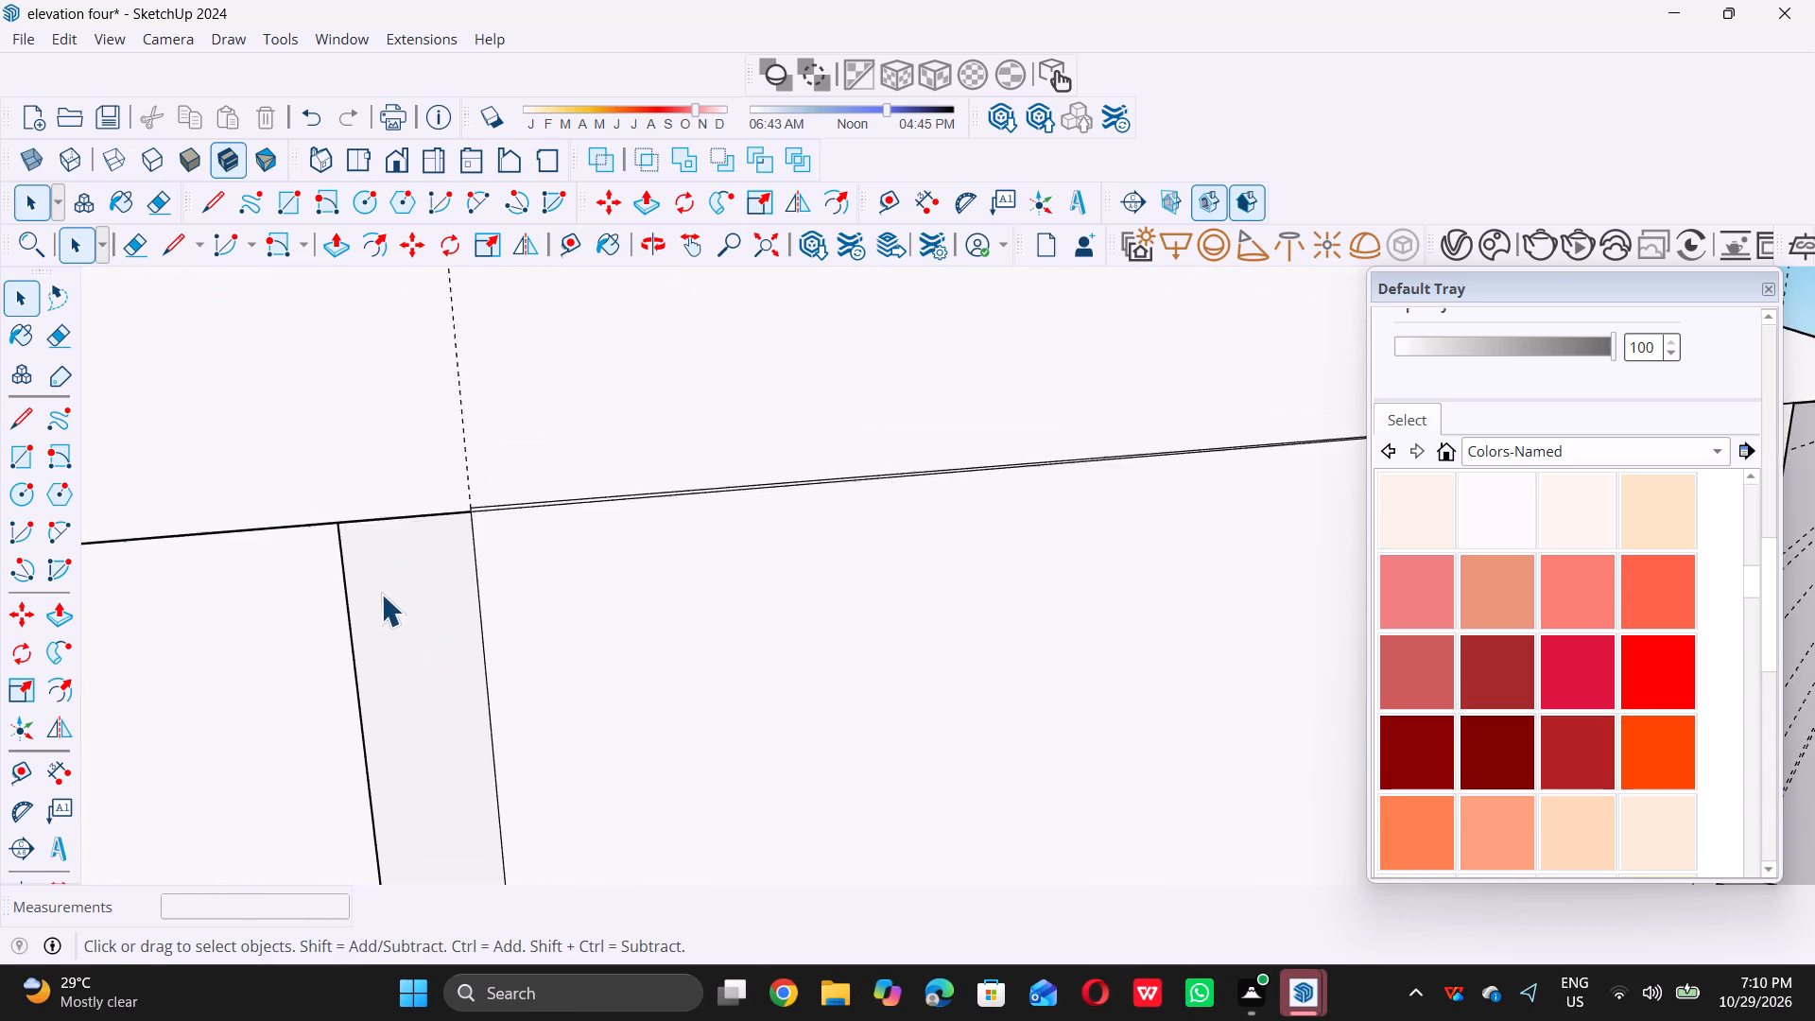
scroll(381, 594, "down", 17)
scroll(545, 559, "up", 1)
scroll(545, 559, "down", 14)
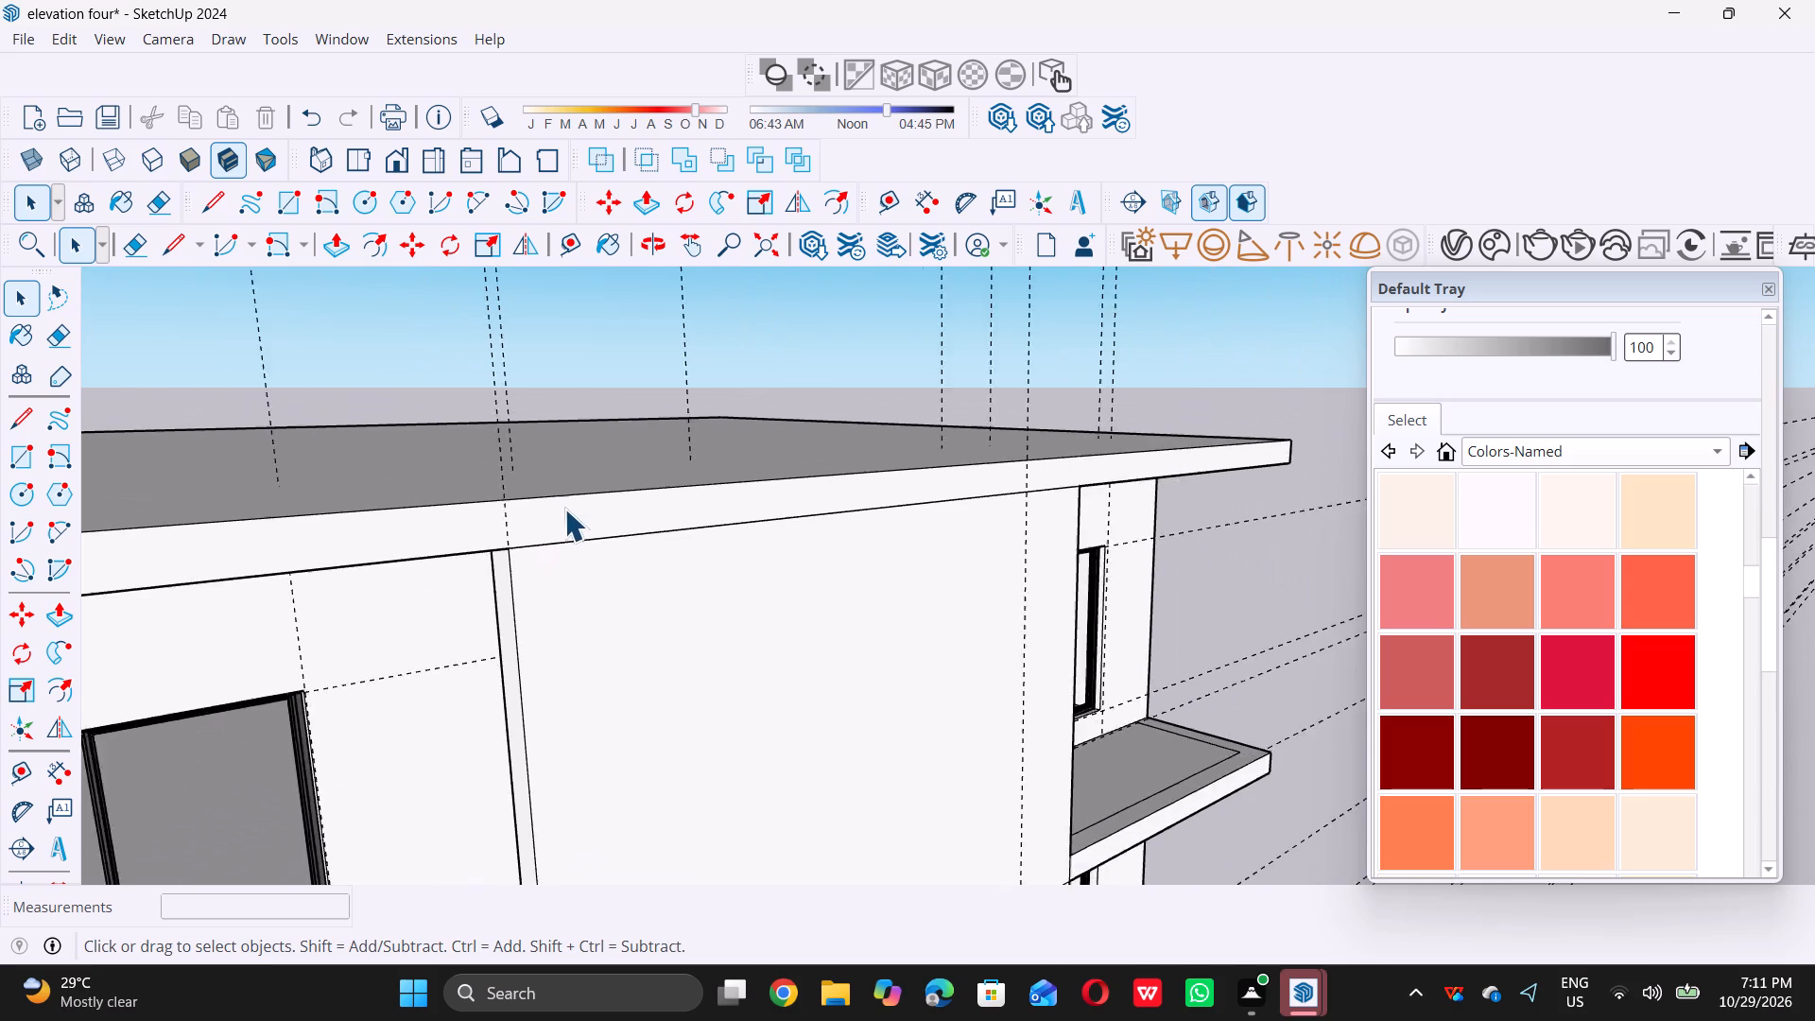
Examine the whole front elevation with the full-height top-storey panel from several angles.
scroll(564, 509, "down", 14)
middle_click_drag(718, 549, 678, 556)
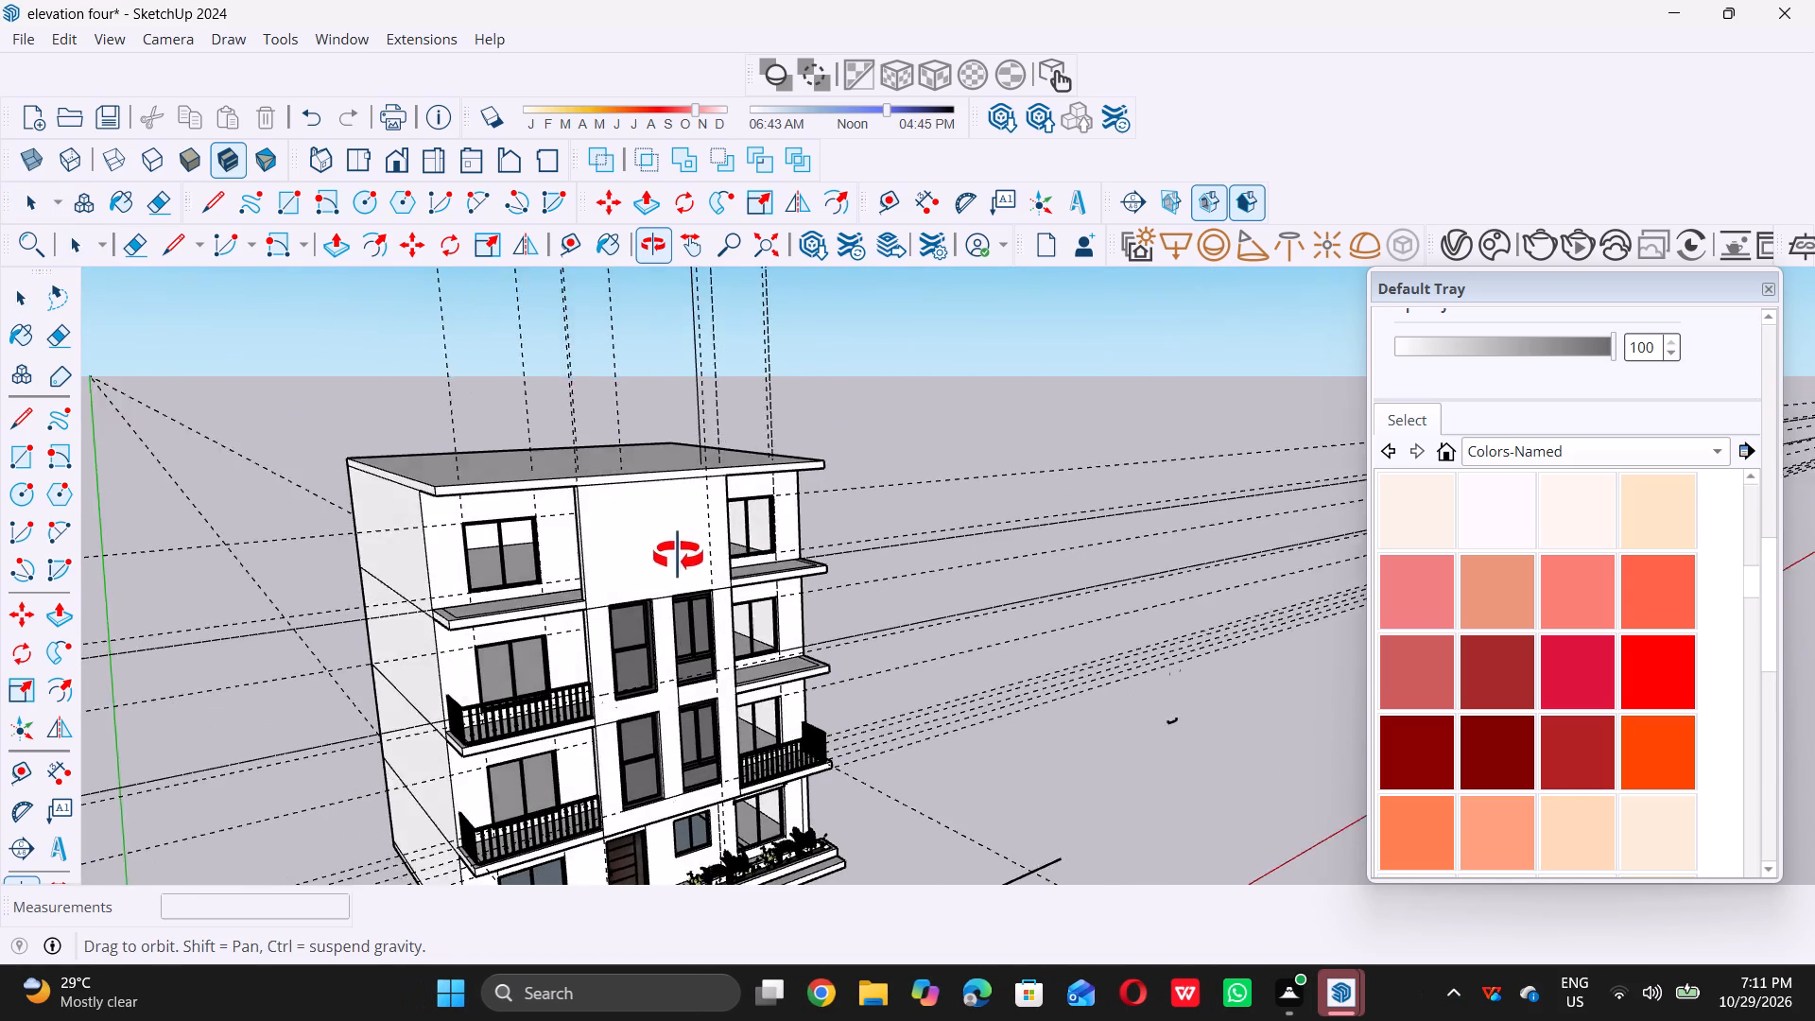
middle_click_drag(678, 556, 518, 514)
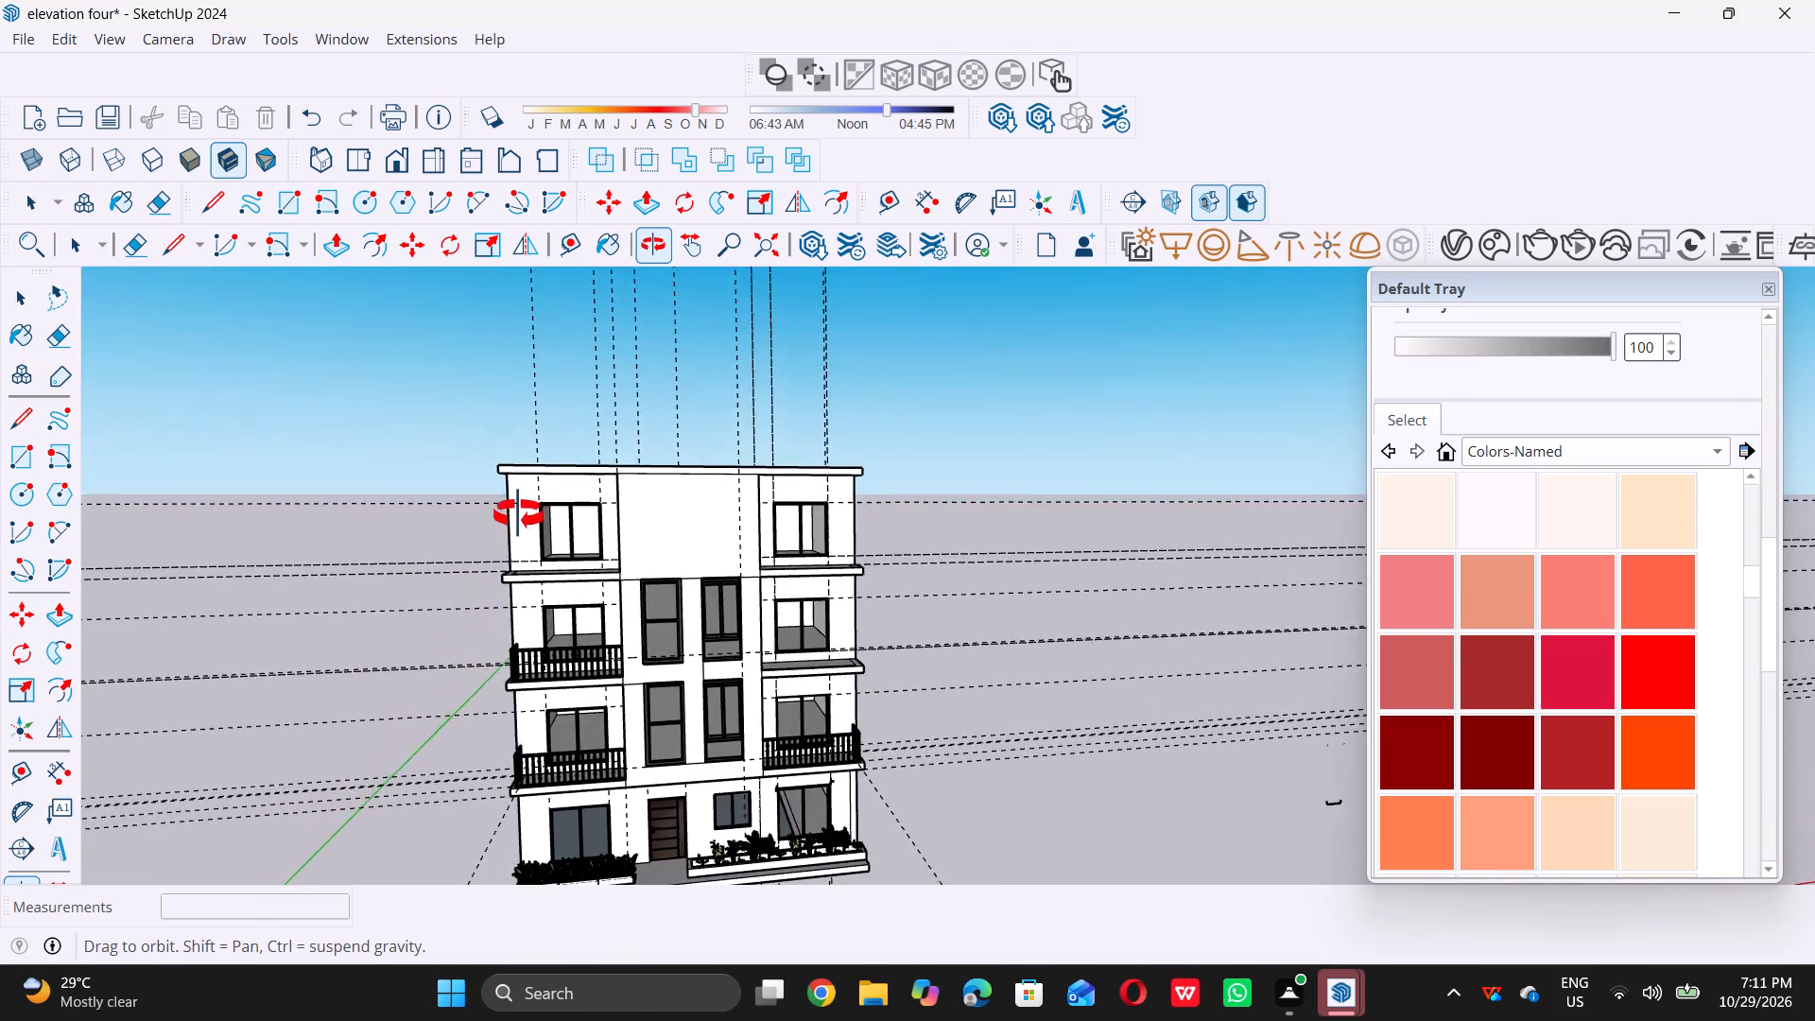
middle_click_drag(518, 514, 479, 532)
middle_click_drag(588, 529, 644, 530)
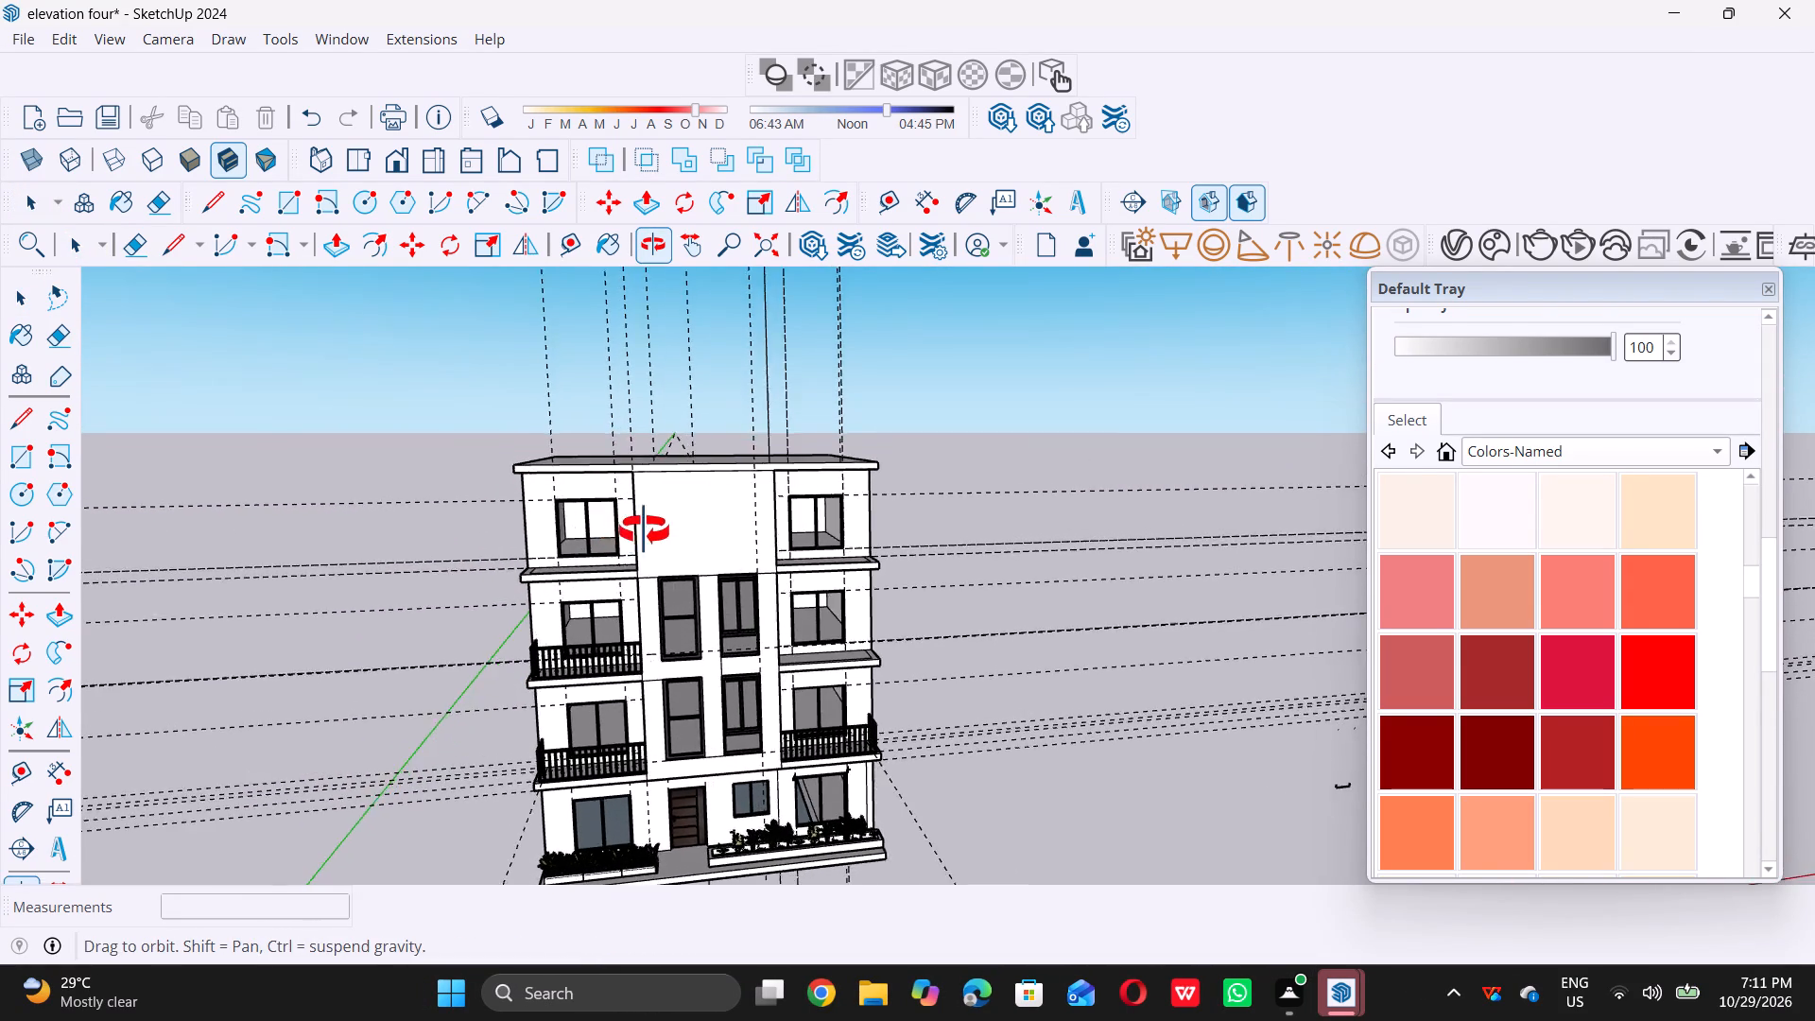
middle_click_drag(644, 530, 793, 584)
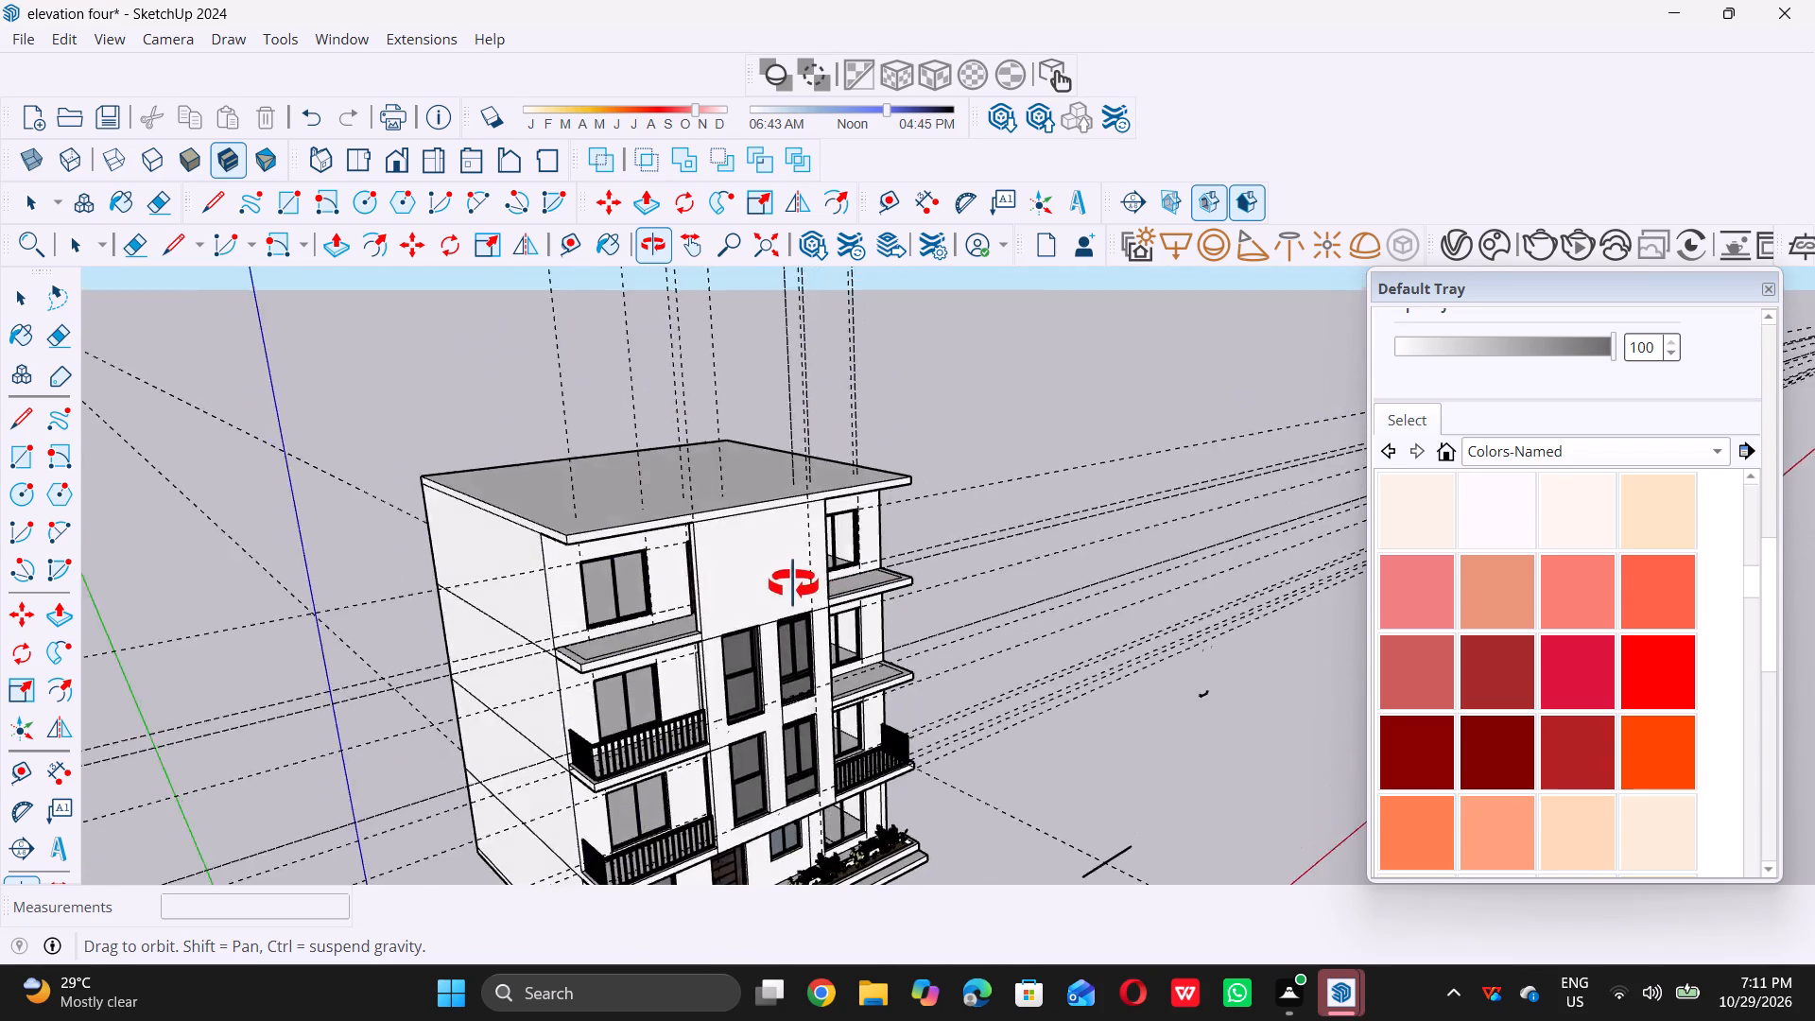
middle_click_drag(793, 584, 521, 521)
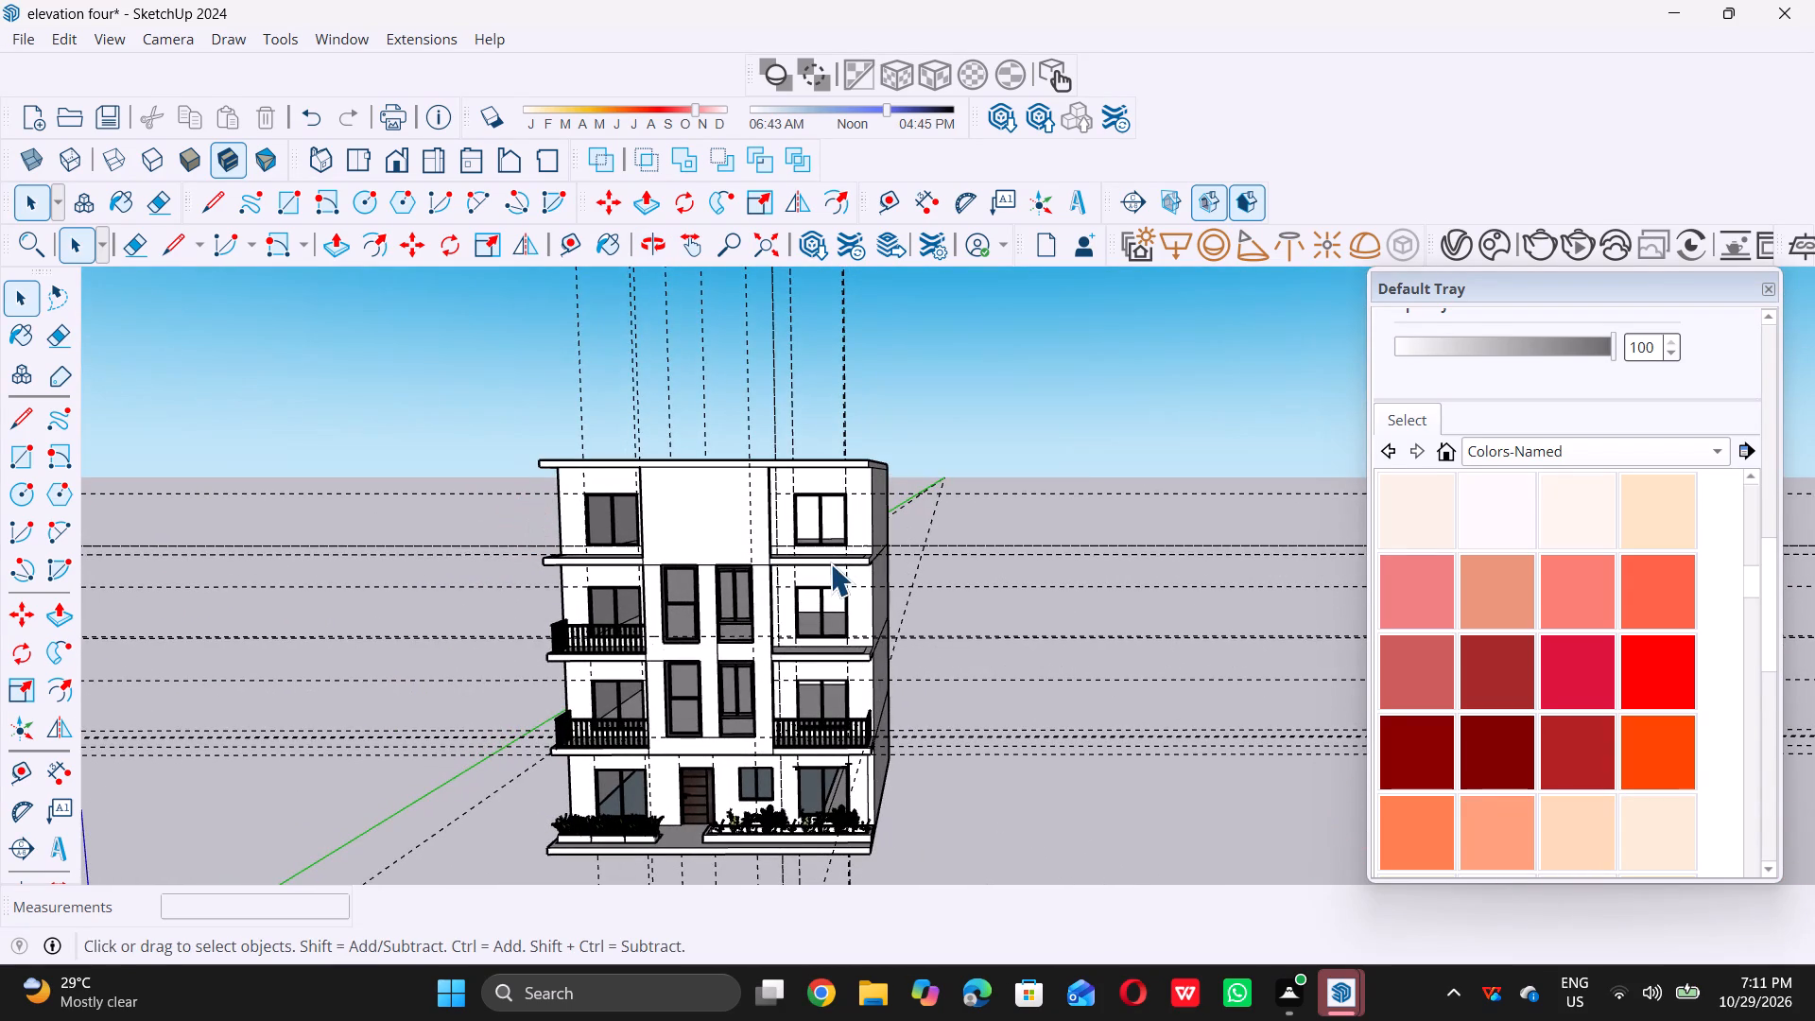
middle_click_drag(675, 497, 703, 496)
middle_click_drag(700, 496, 690, 494)
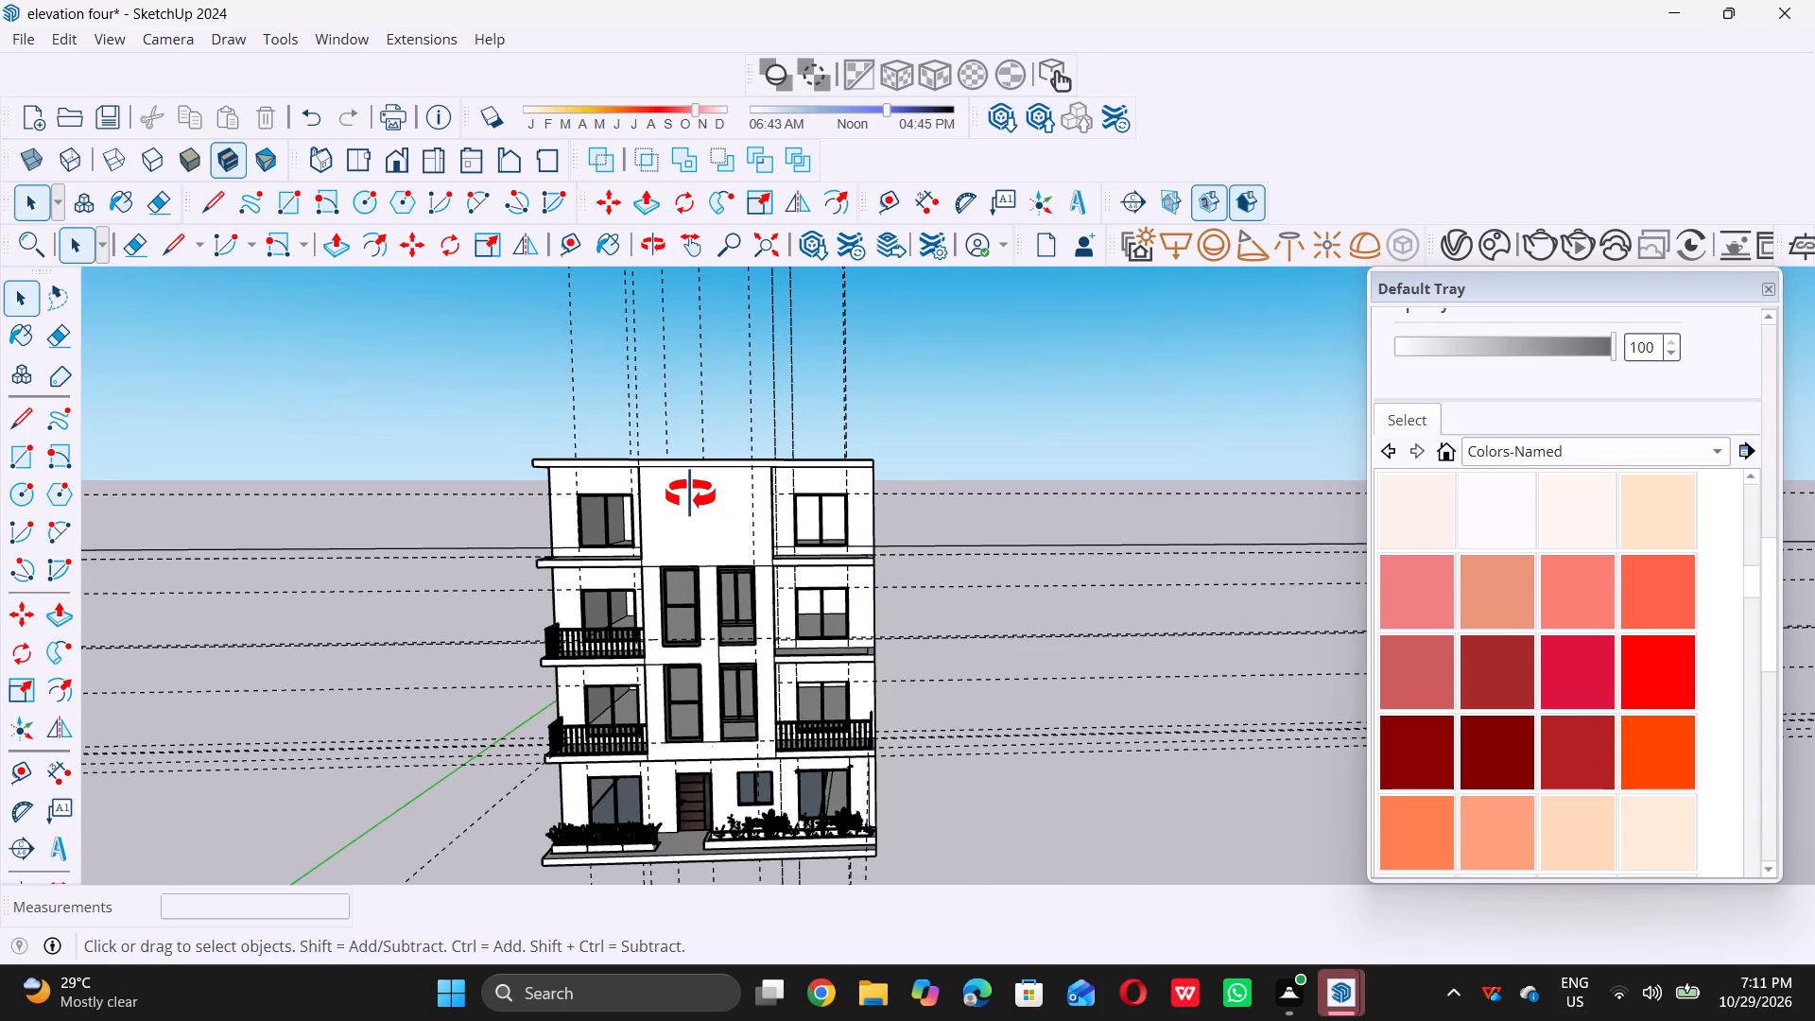
middle_click_drag(690, 494, 675, 491)
Place a vertical guide 2' in from the raised panel's left-hand edge, aligned with the corner of the window below.
scroll(691, 495, "up", 5)
scroll(655, 609, "up", 4)
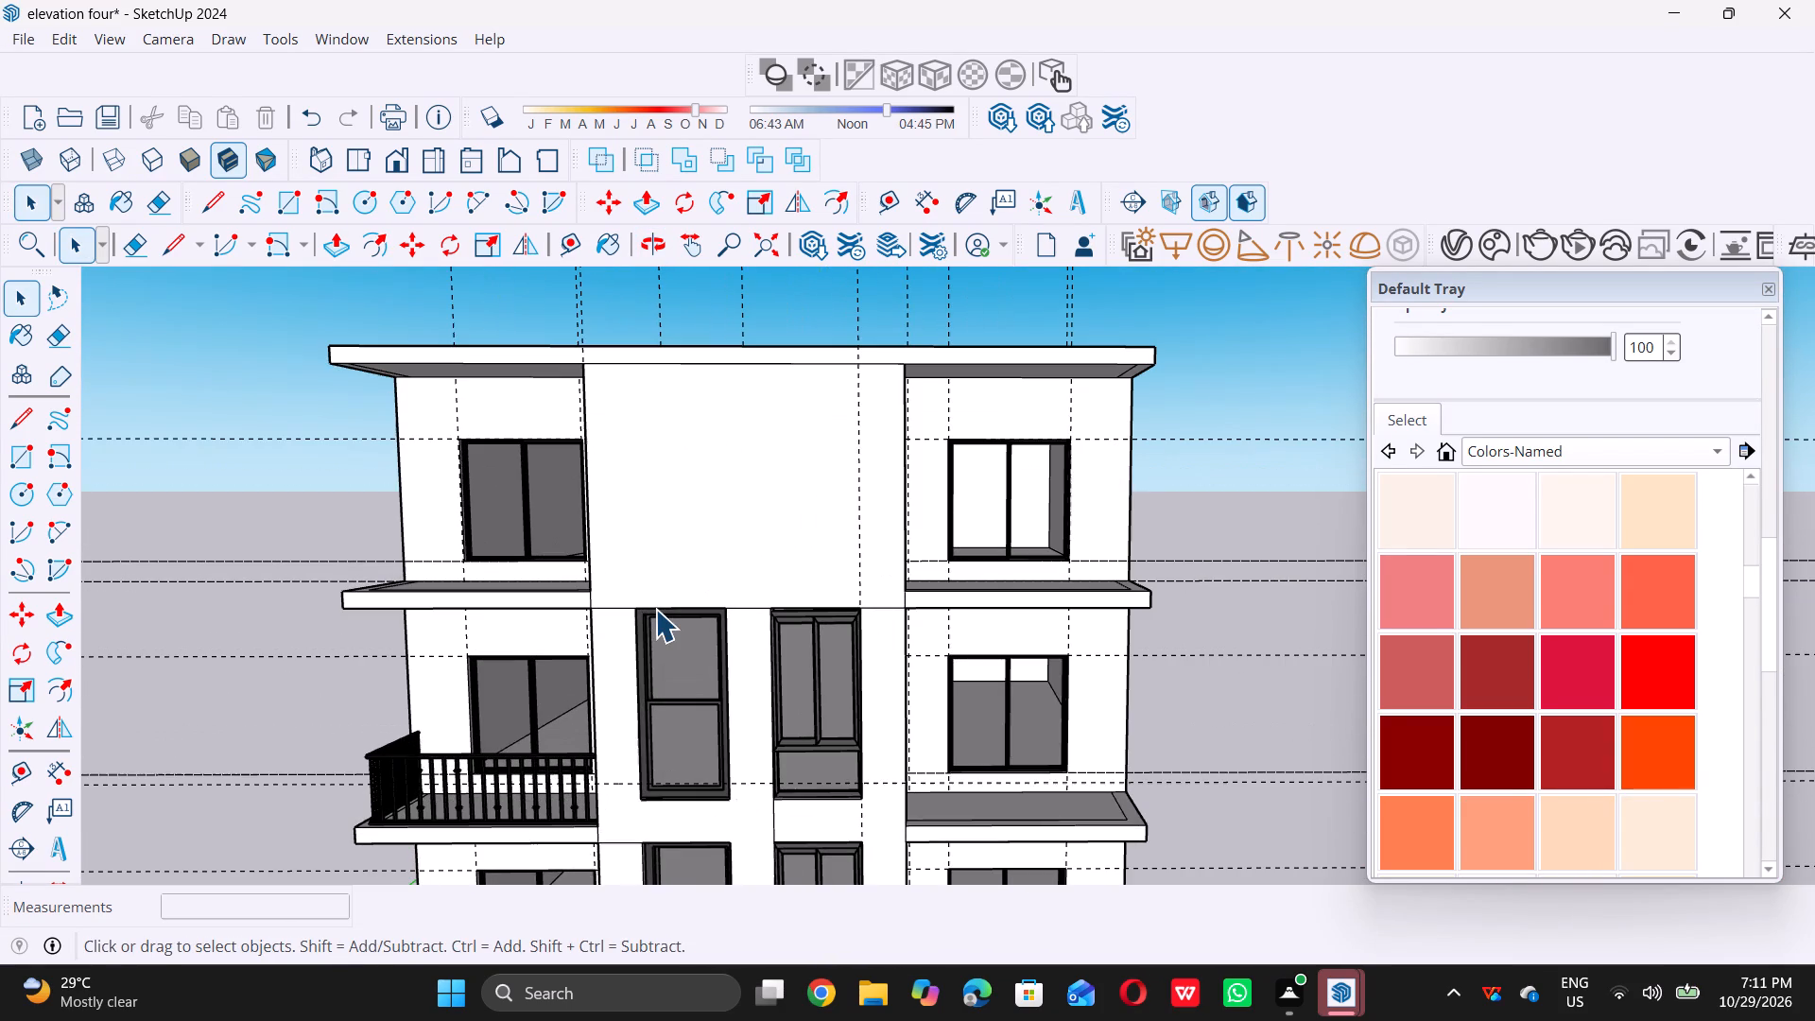
middle_click_drag(655, 609, 655, 589)
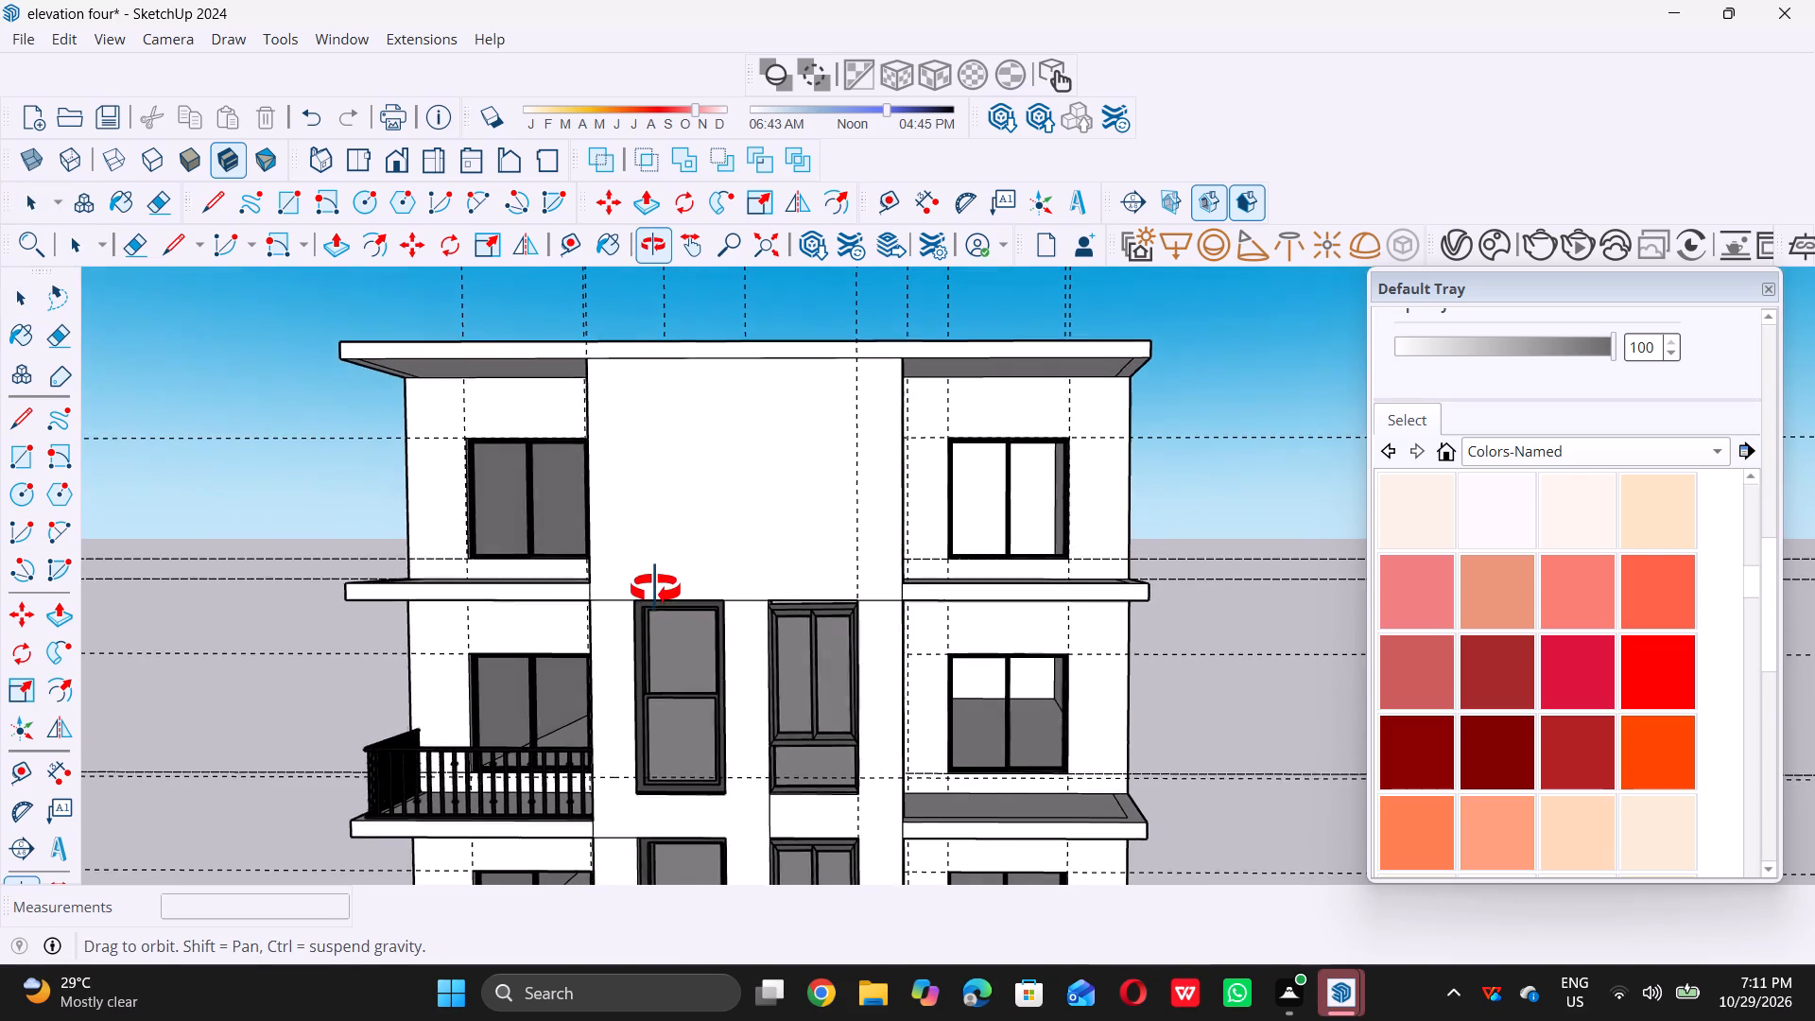
middle_click_drag(655, 589, 656, 588)
scroll(657, 588, "up", 1)
key("t")
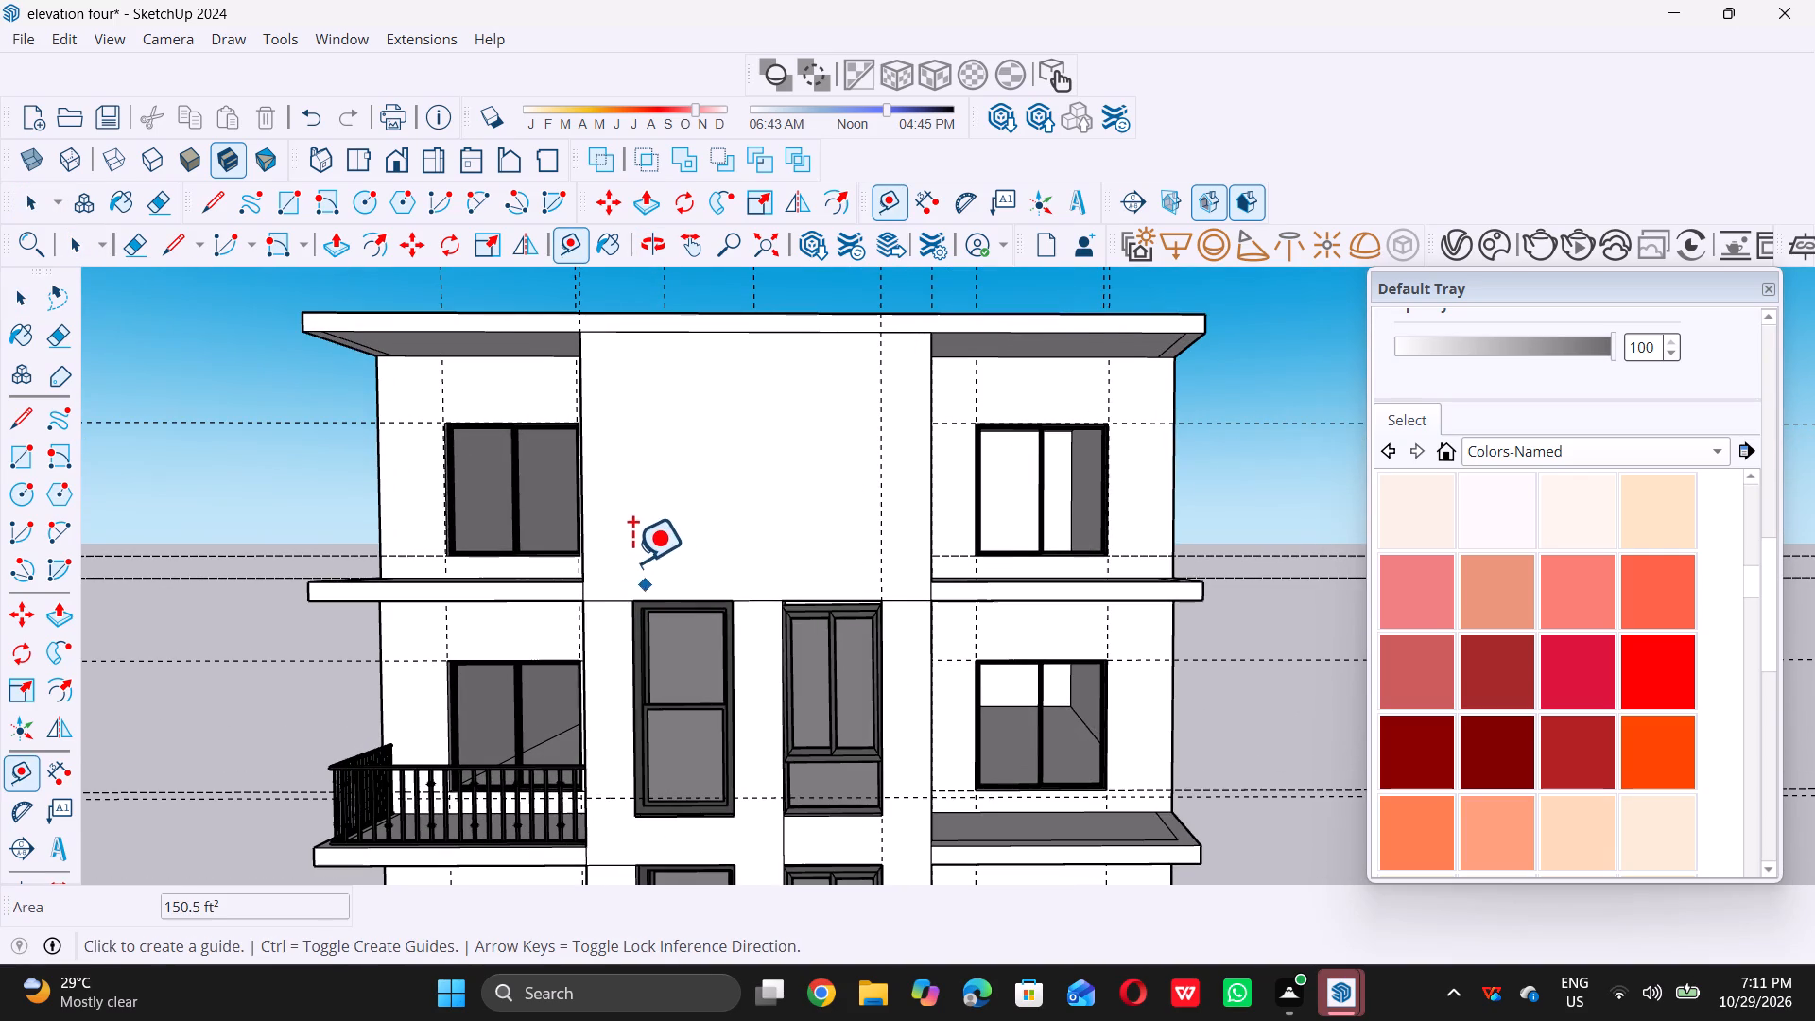
scroll(605, 535, "up", 3)
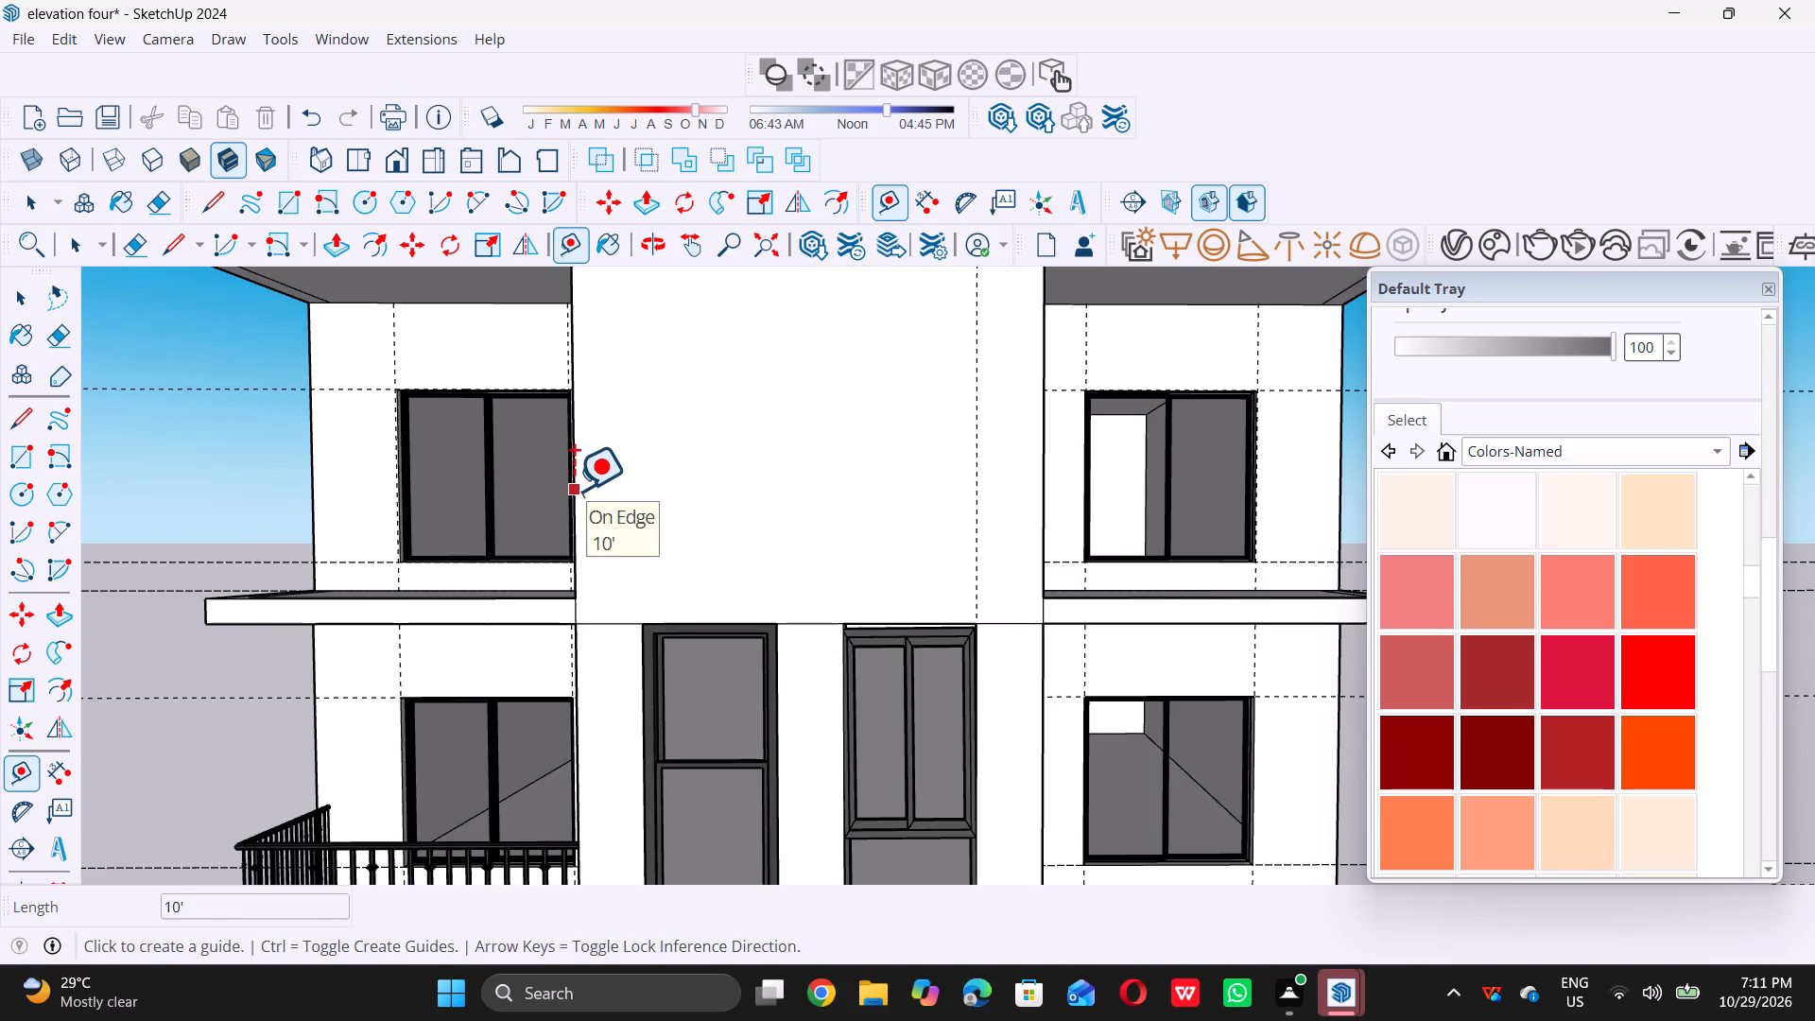
double_click(574, 490)
key("space")
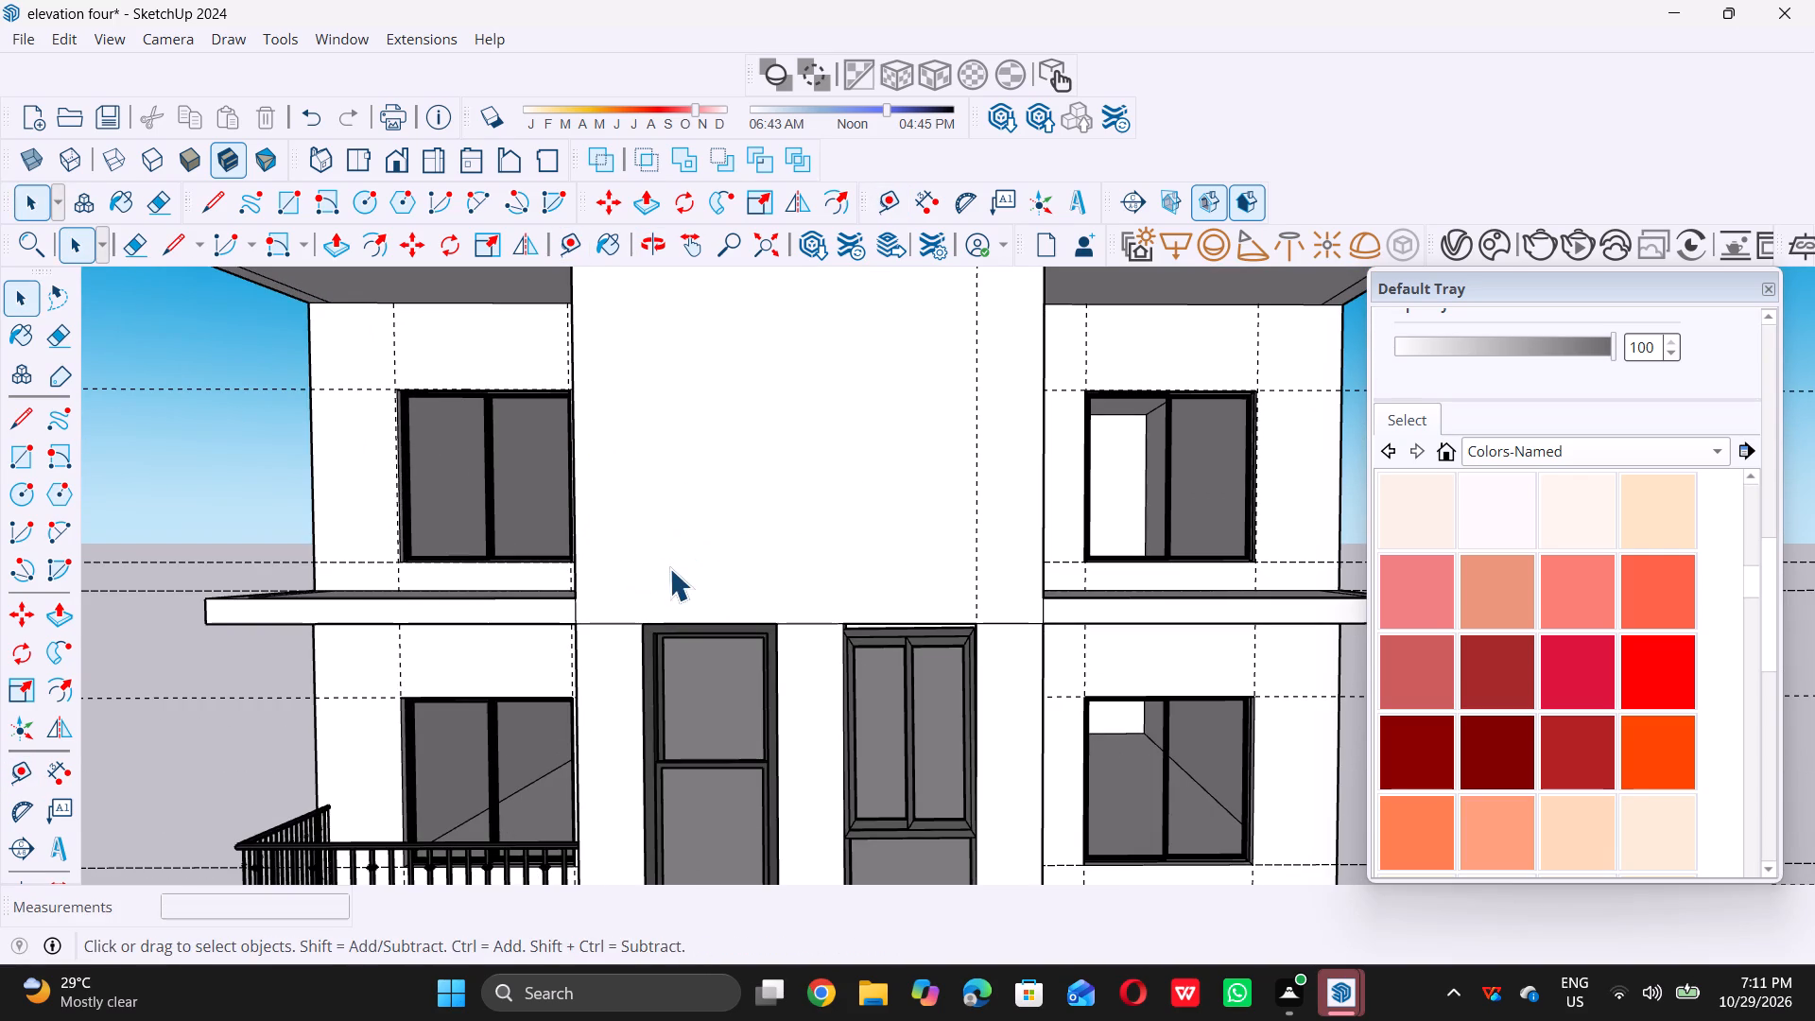
type("t")
left_click(576, 526)
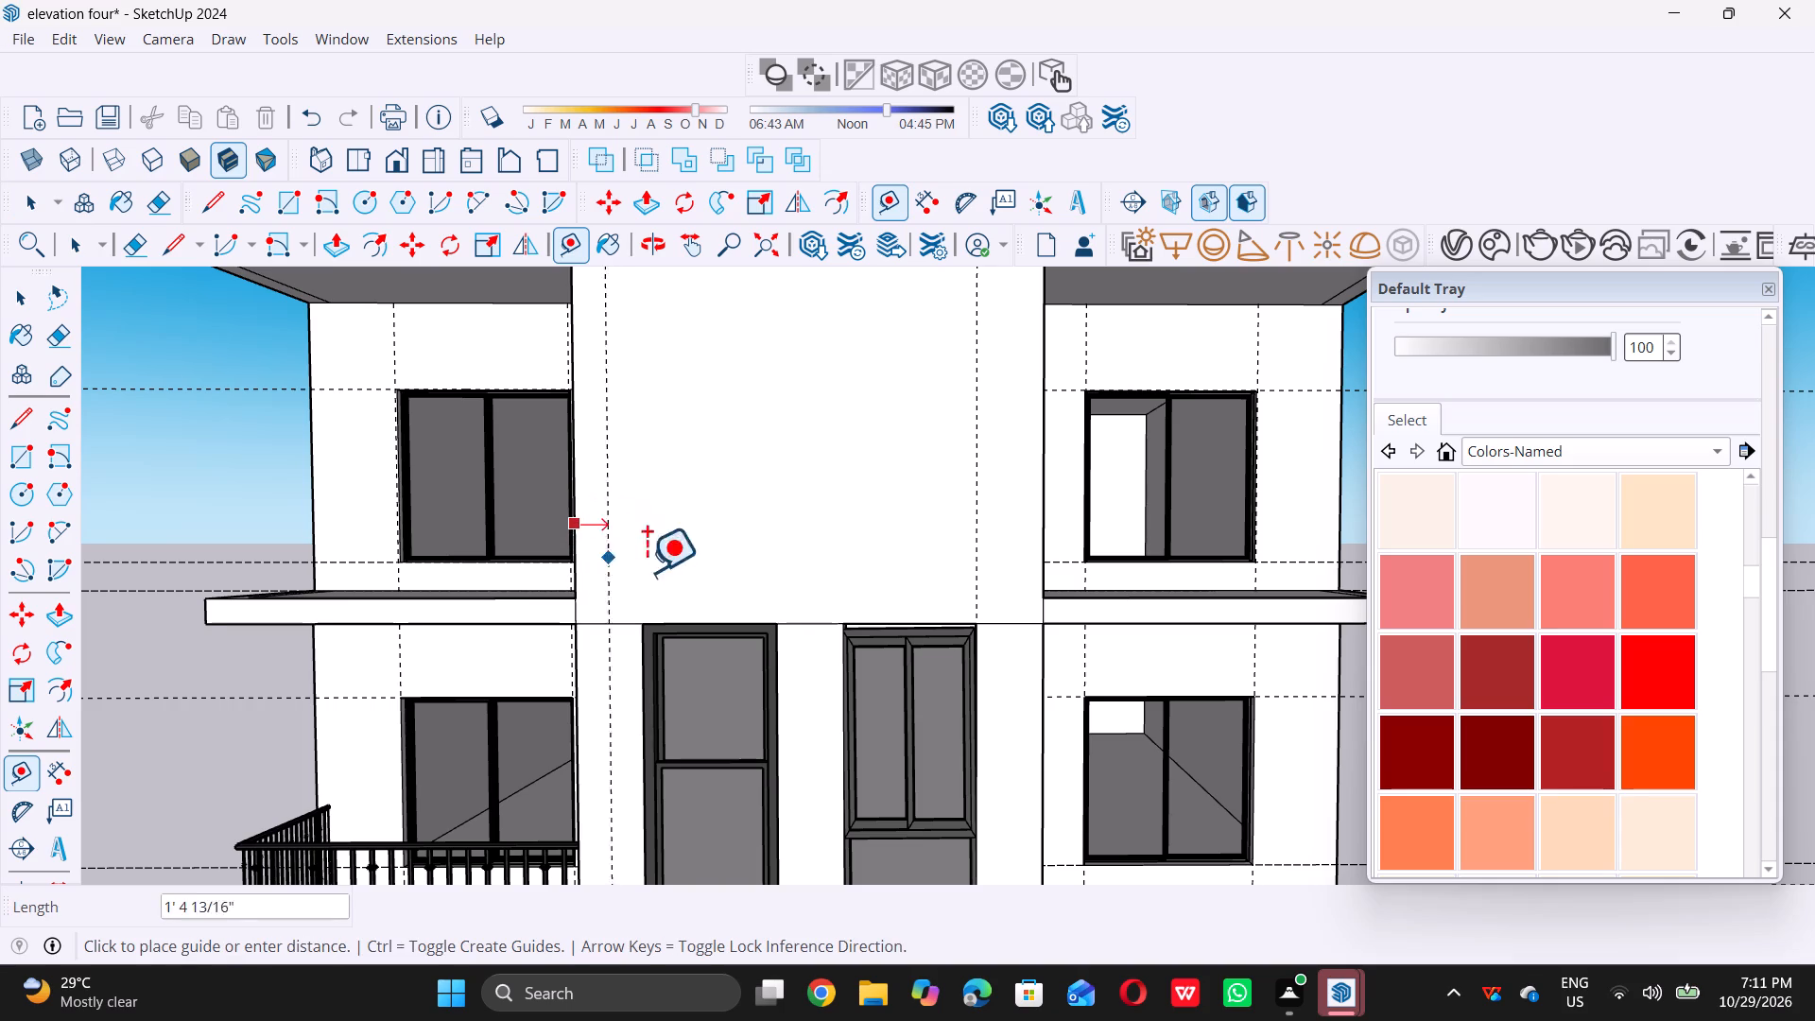
scroll(634, 624, "up", 7)
triple_click(644, 620)
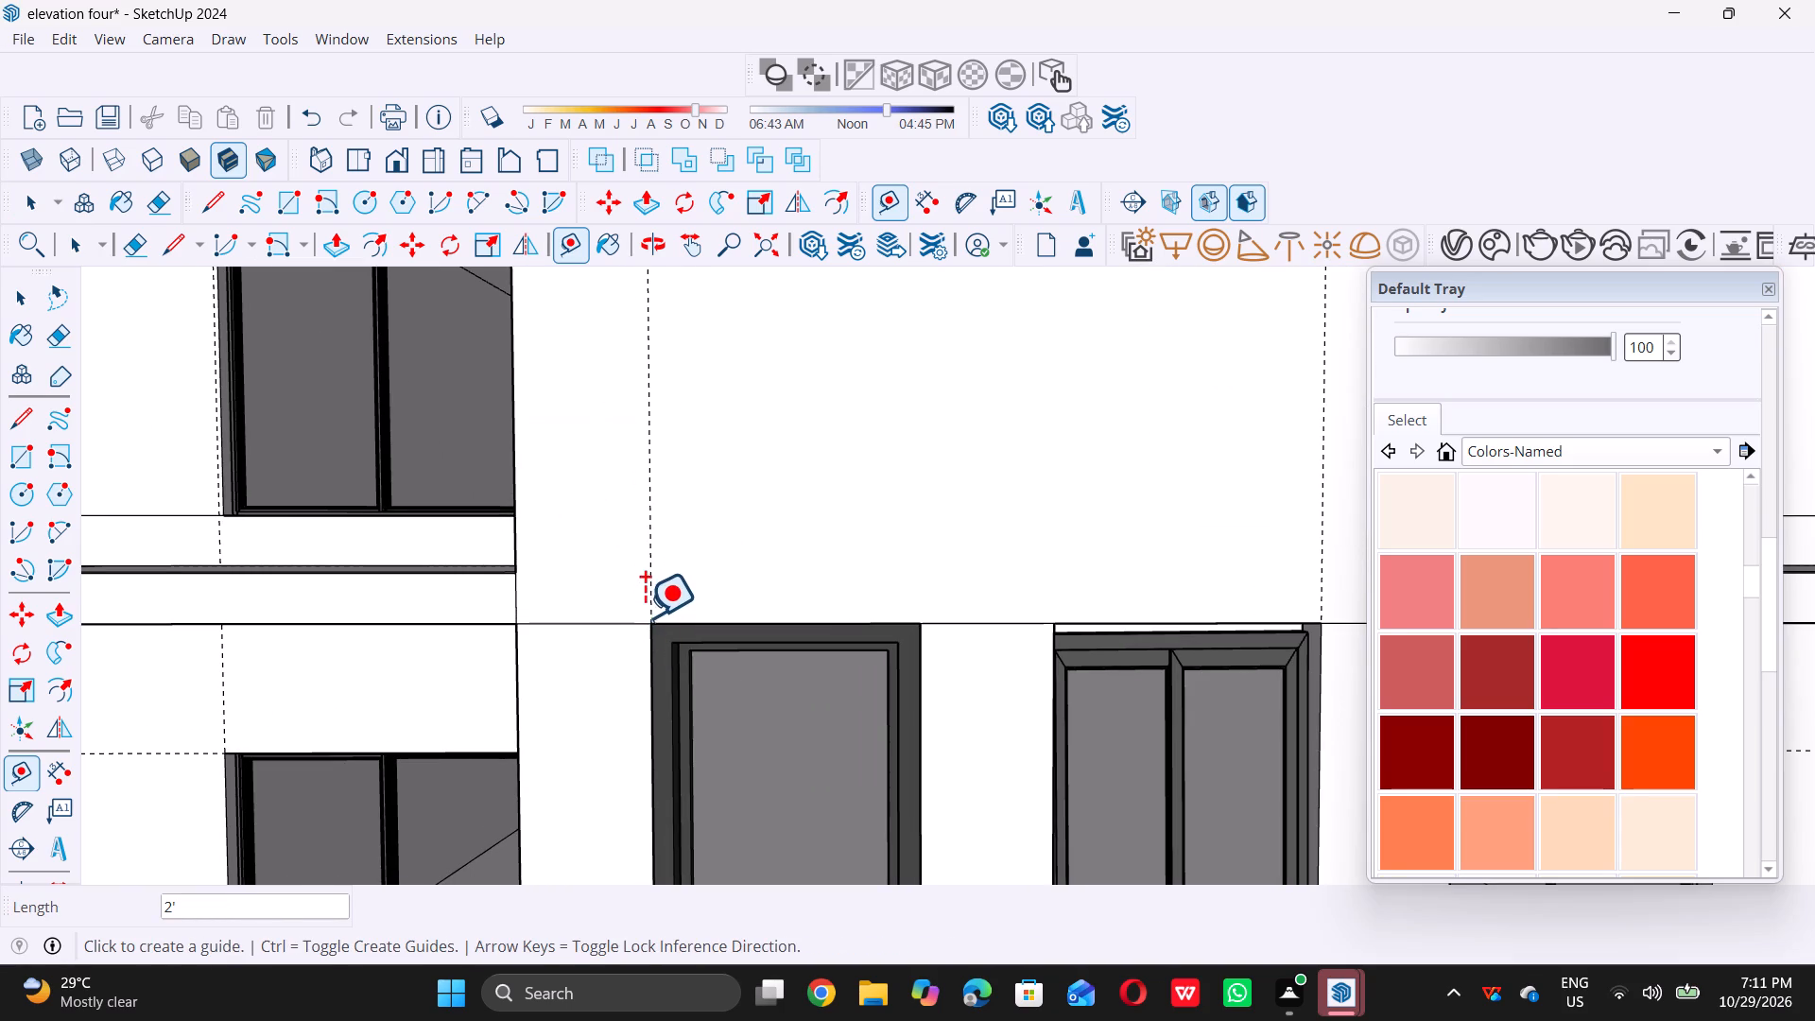
Start another Tape Measure guide from the vertical guide on the raised panel.
double_click(649, 532)
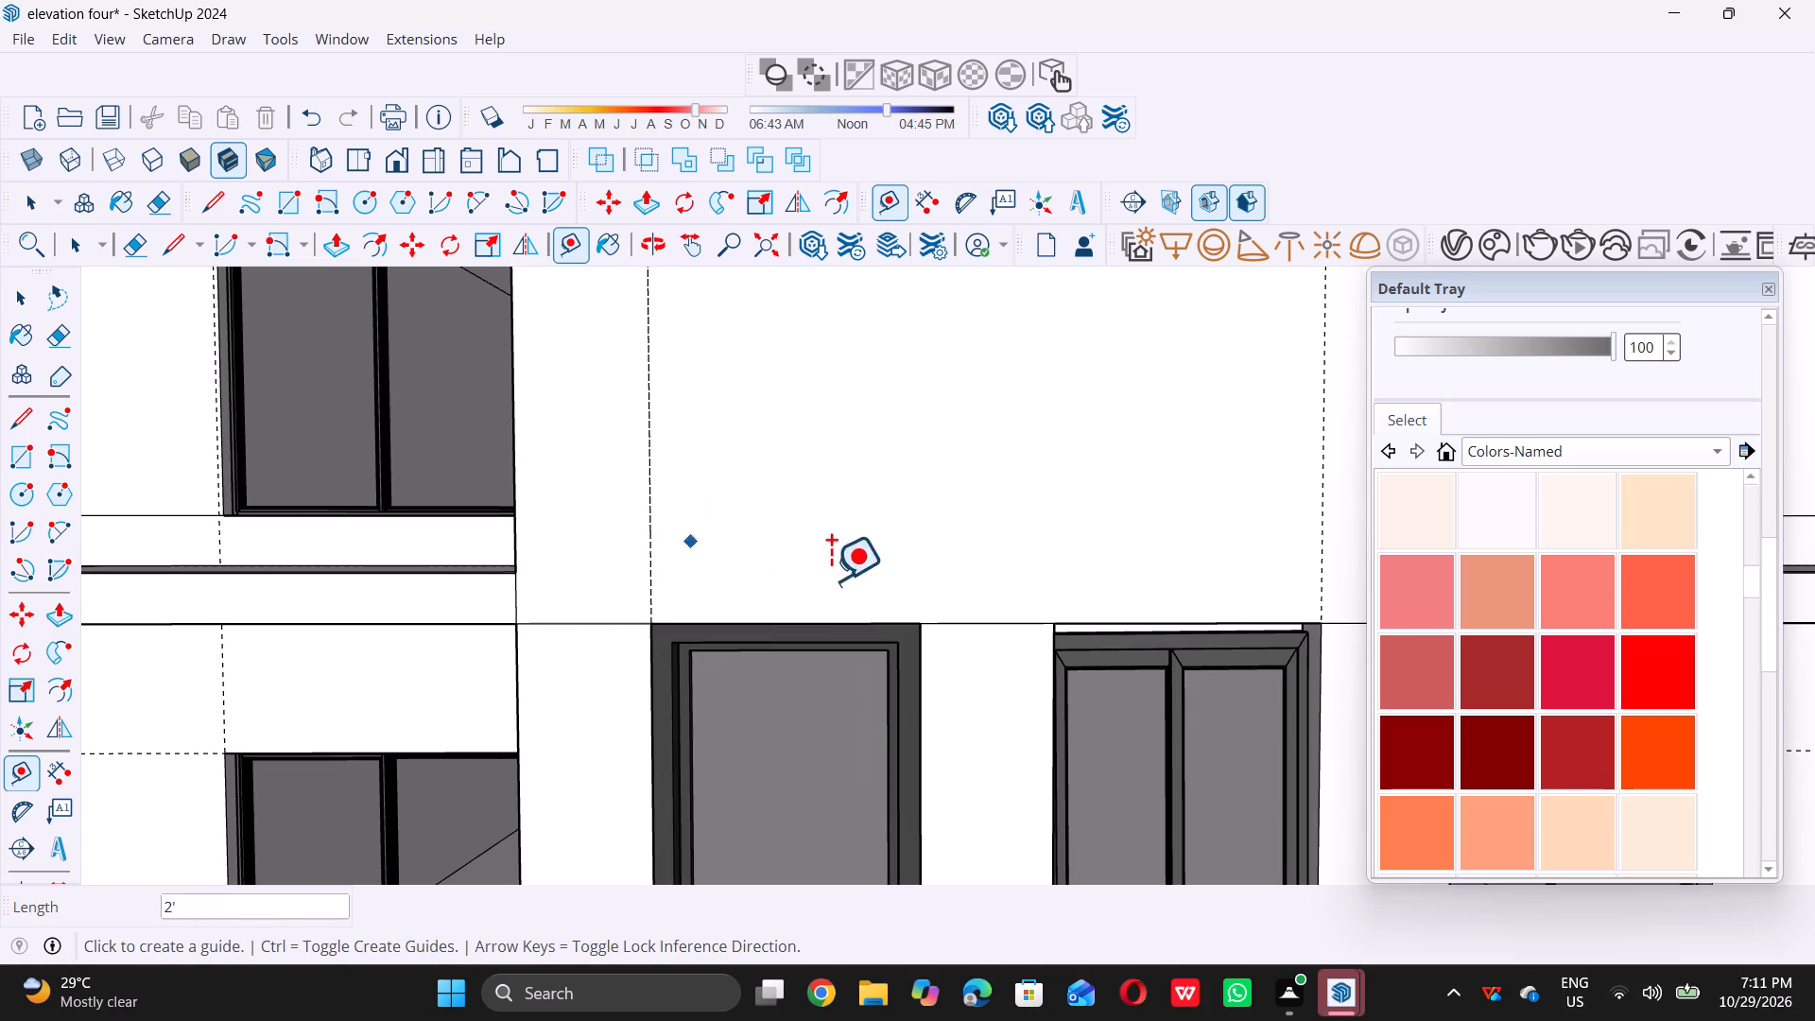
key("space")
type("t")
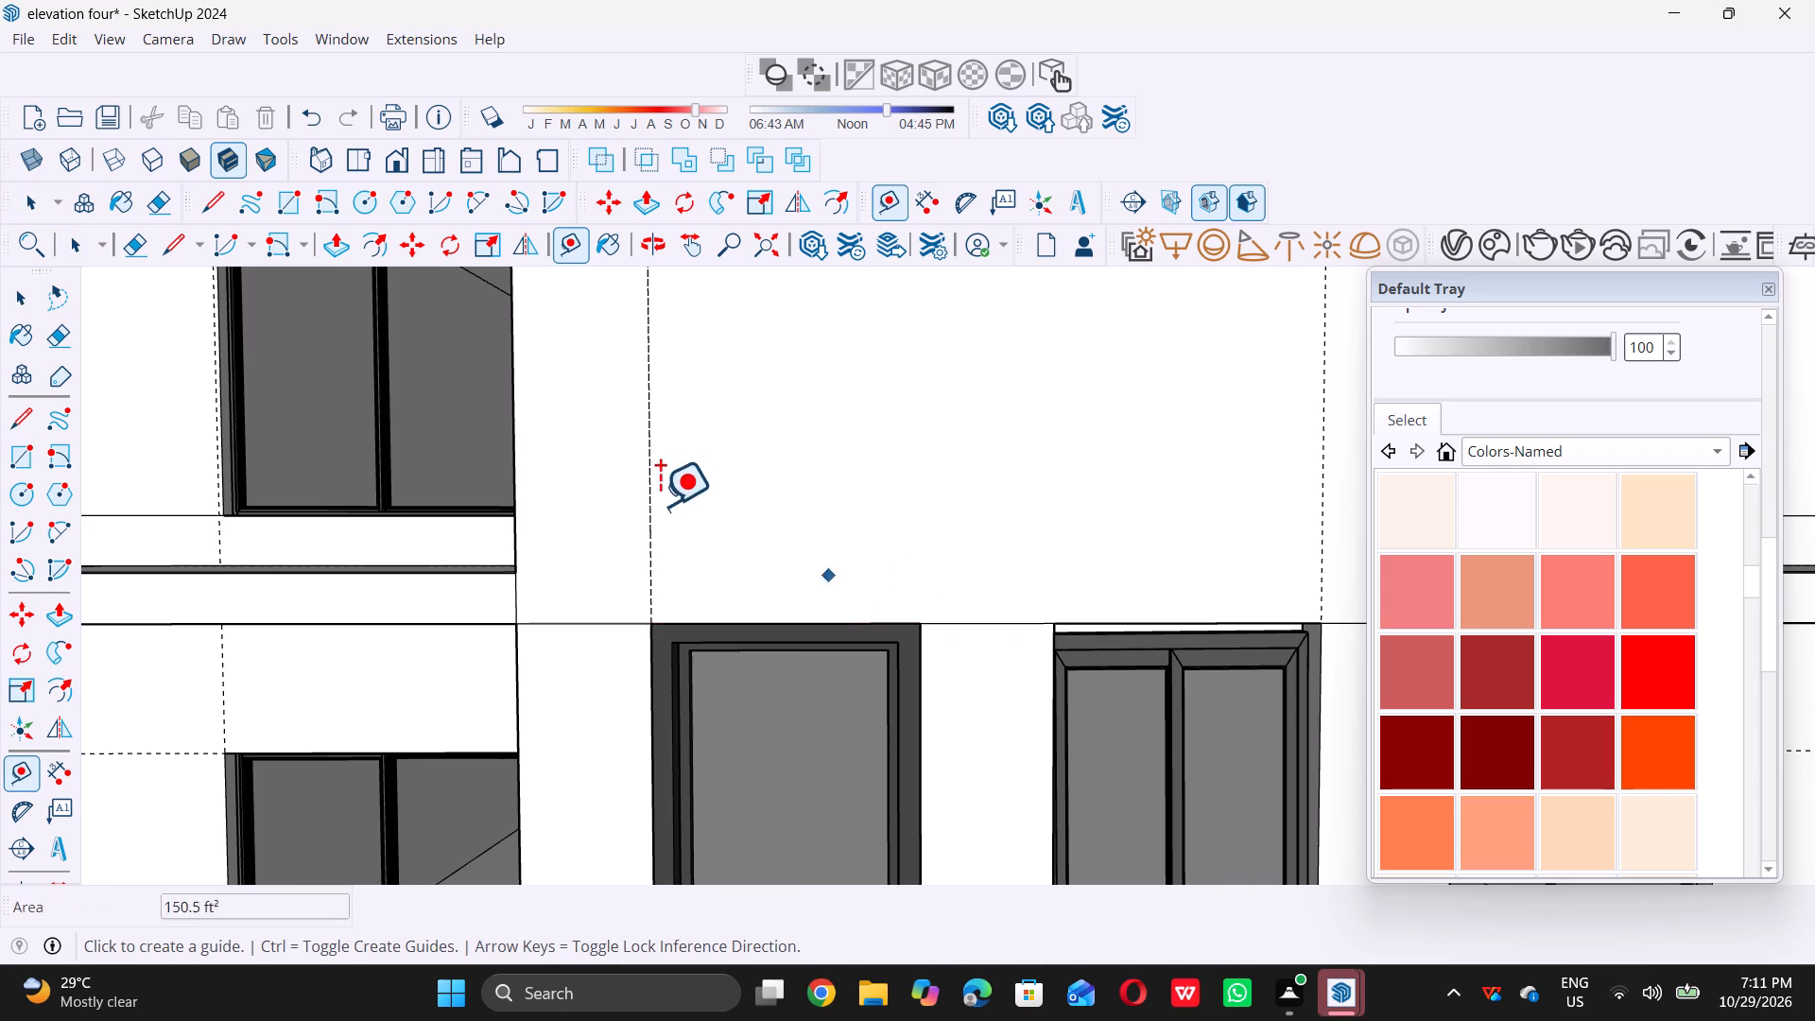